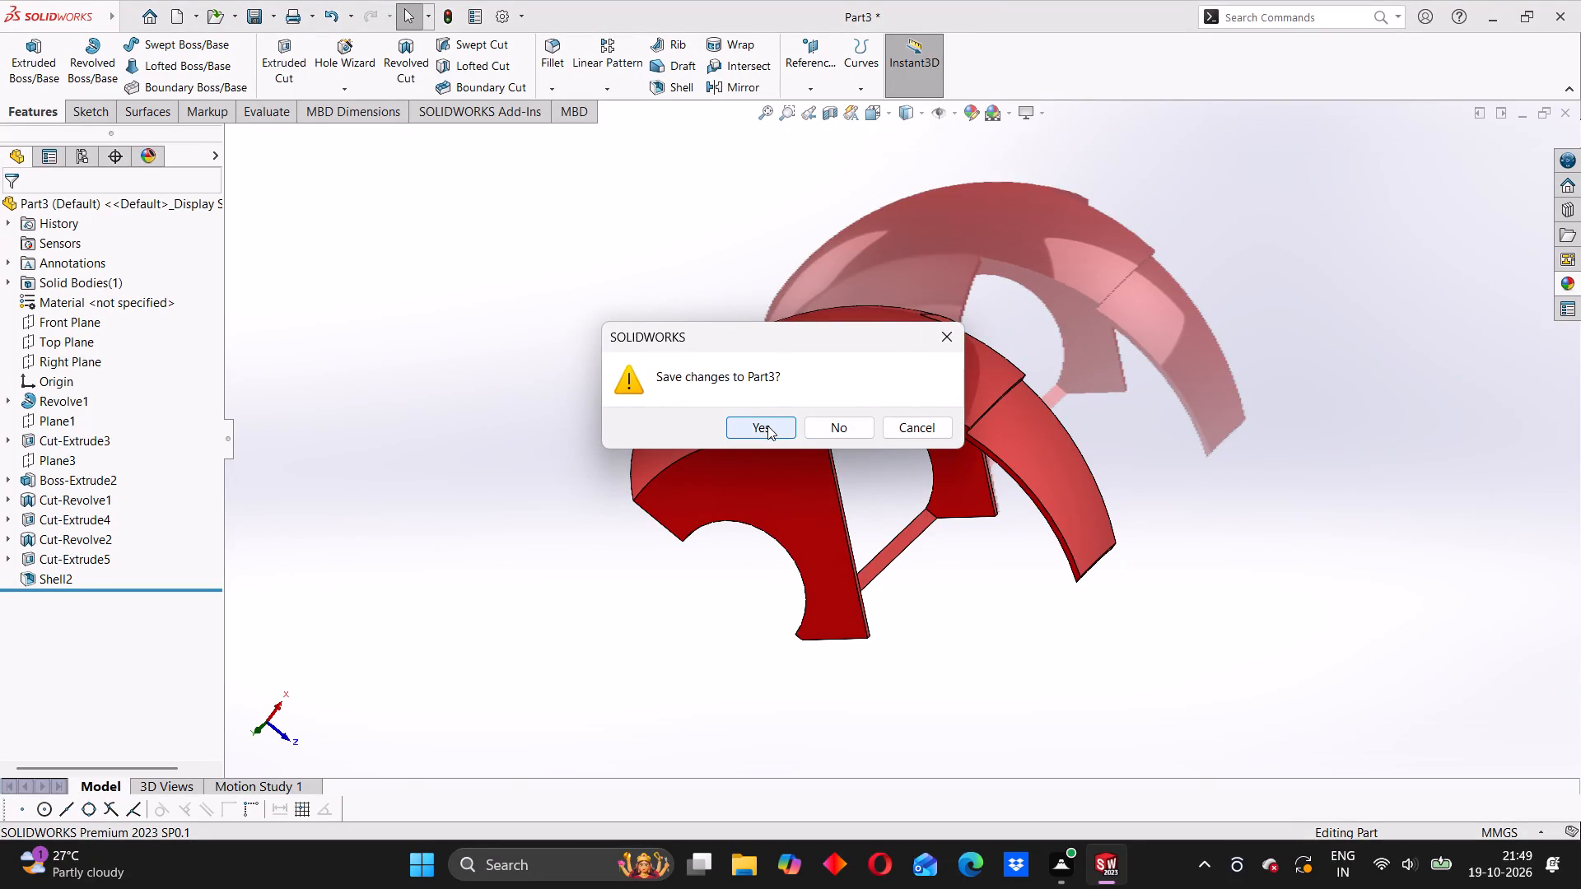
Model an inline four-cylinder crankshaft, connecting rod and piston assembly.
Close Part3 without saving it, keeping its changes in the IRON MAN HELMET assembly.
click(826, 430)
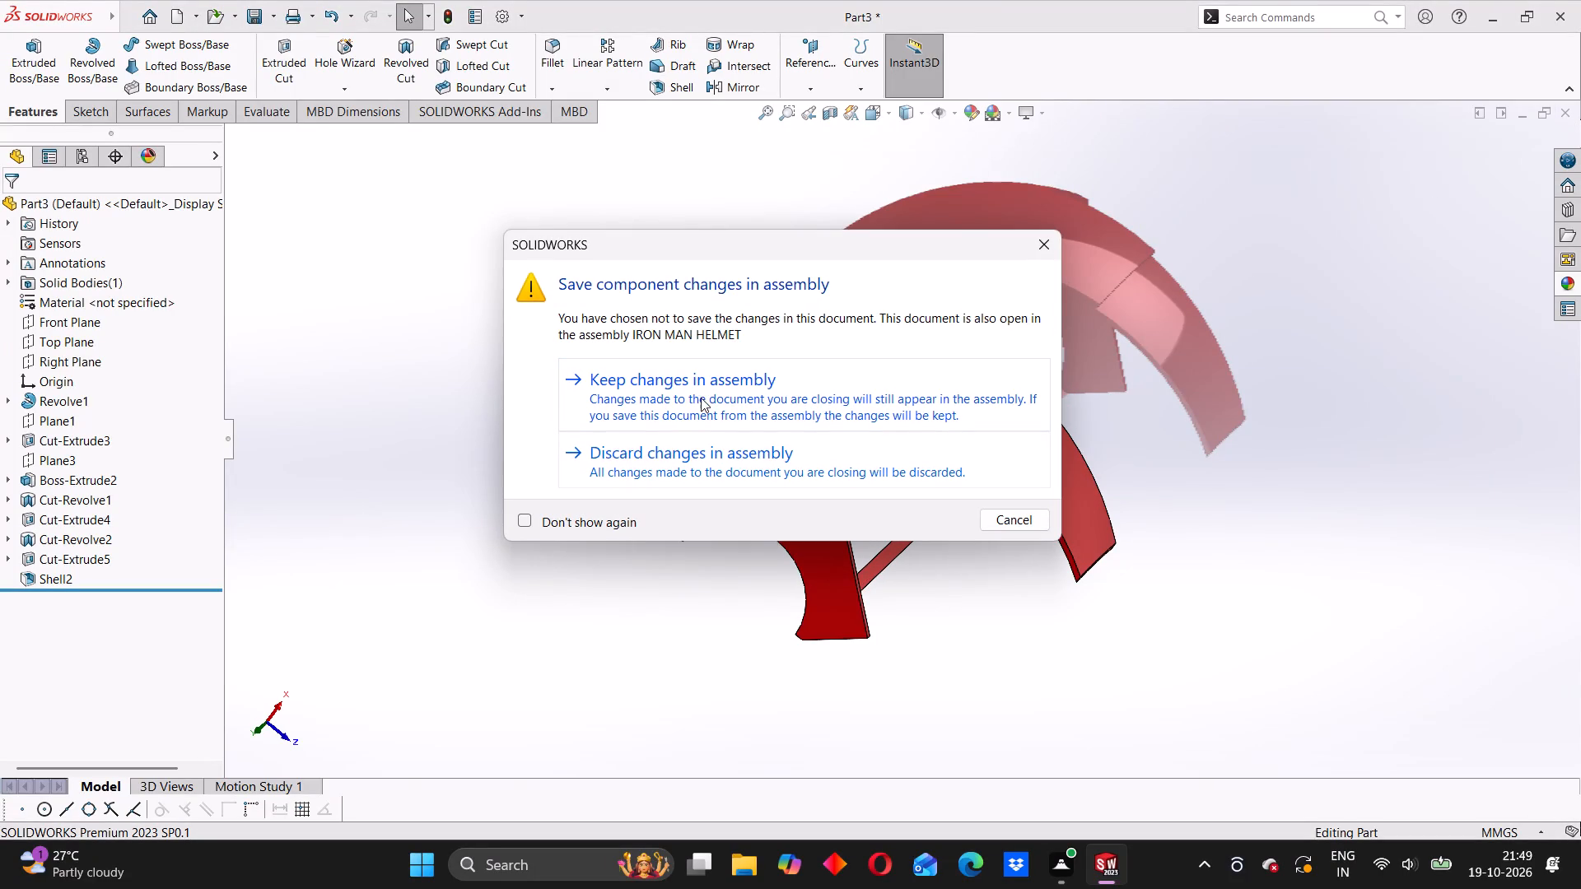
click(704, 396)
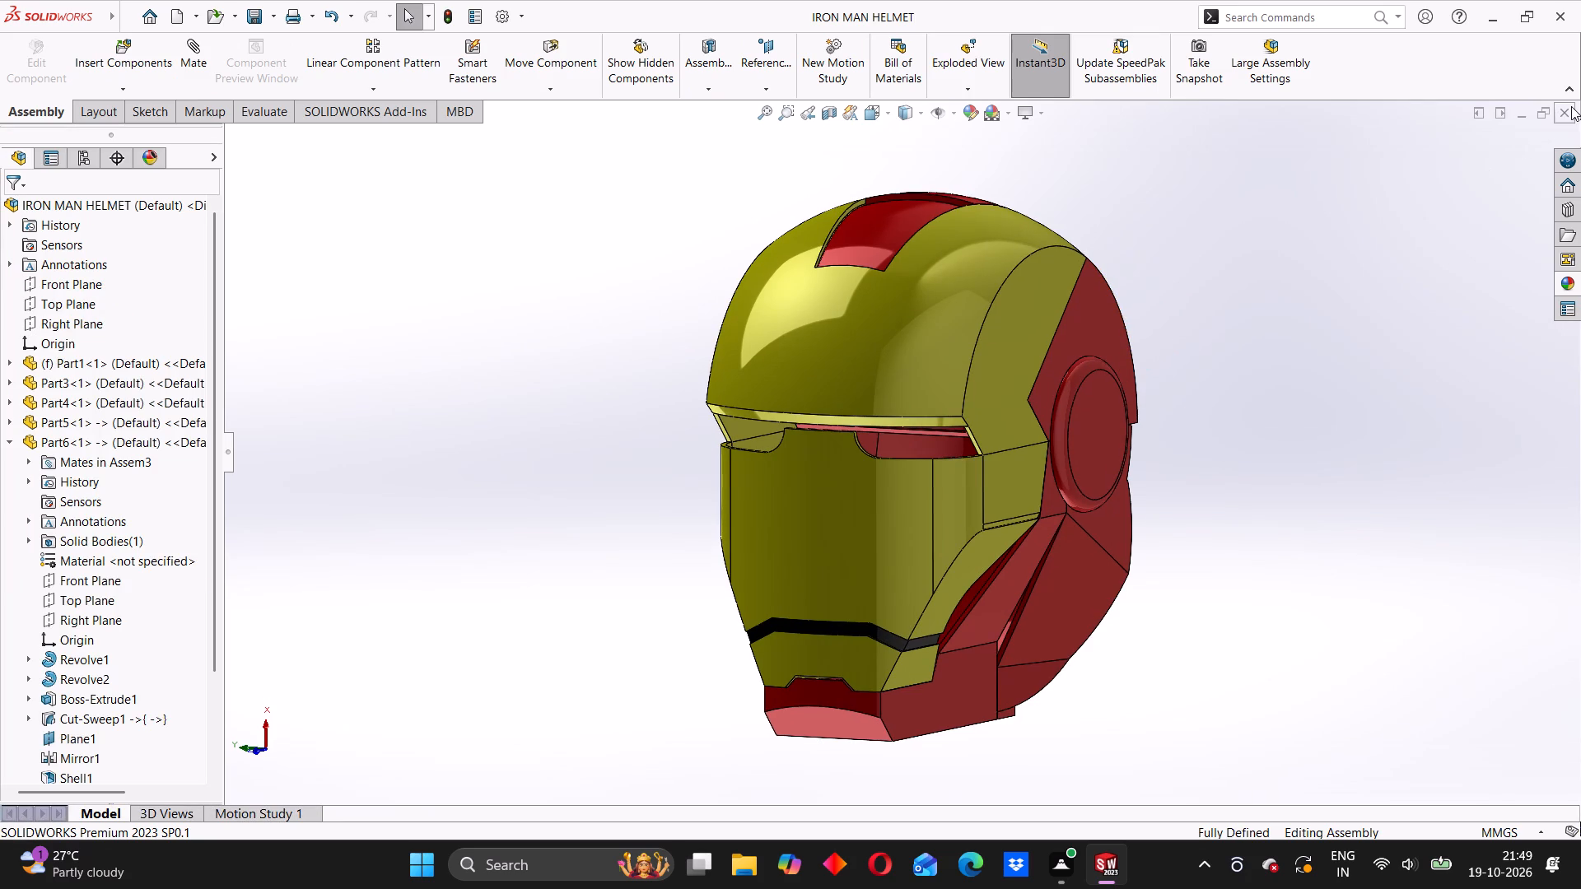
Close the IRON MAN HELMET assembly, rebuilding and saving all modified documents.
click(1569, 108)
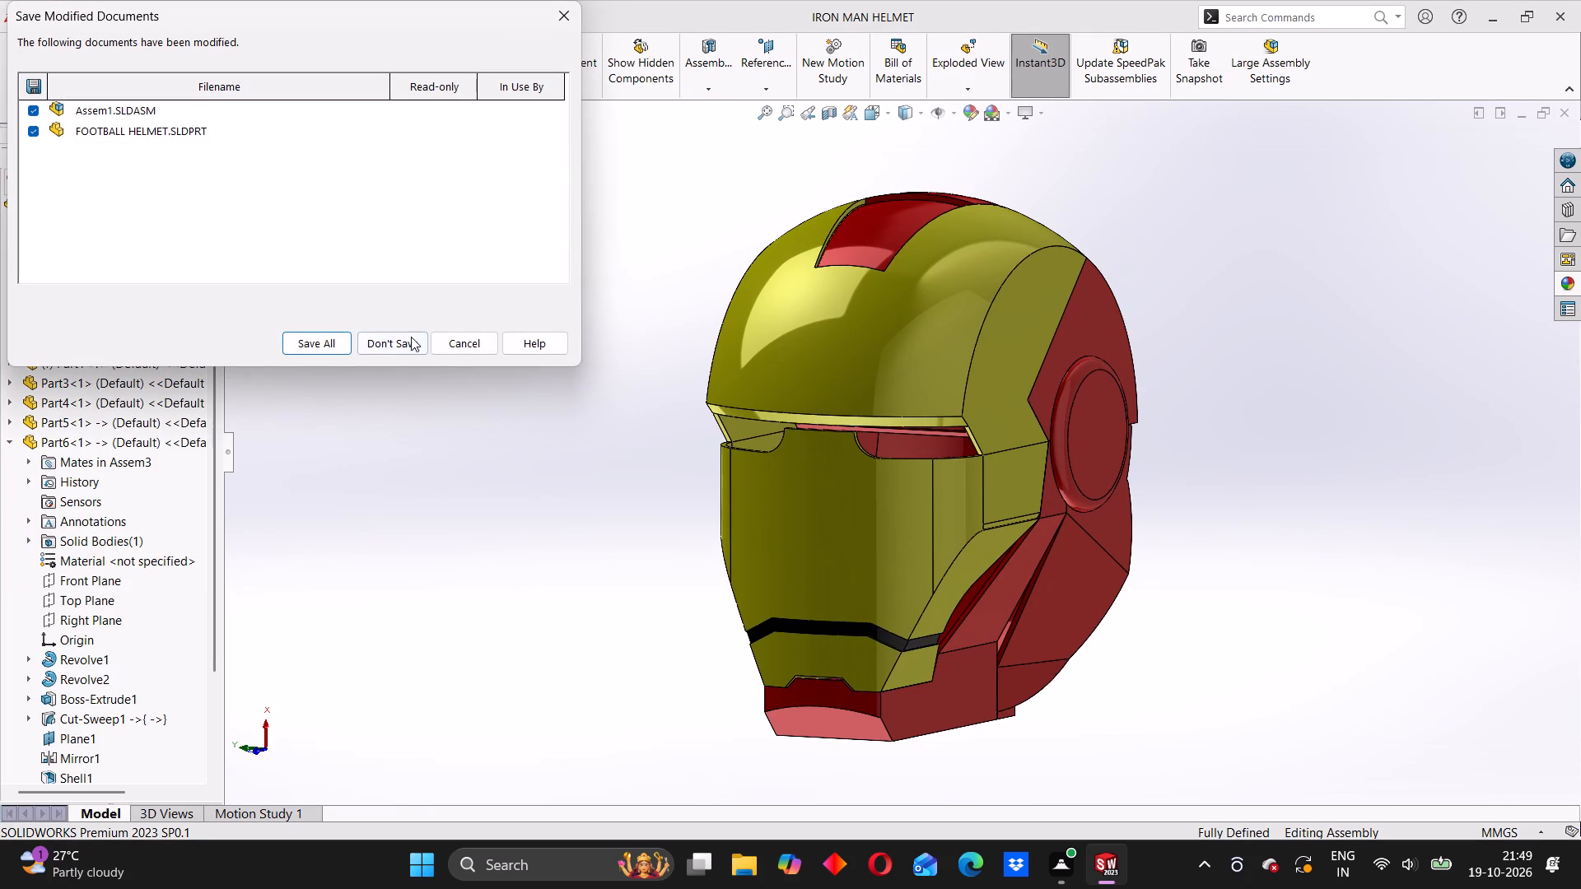
click(340, 342)
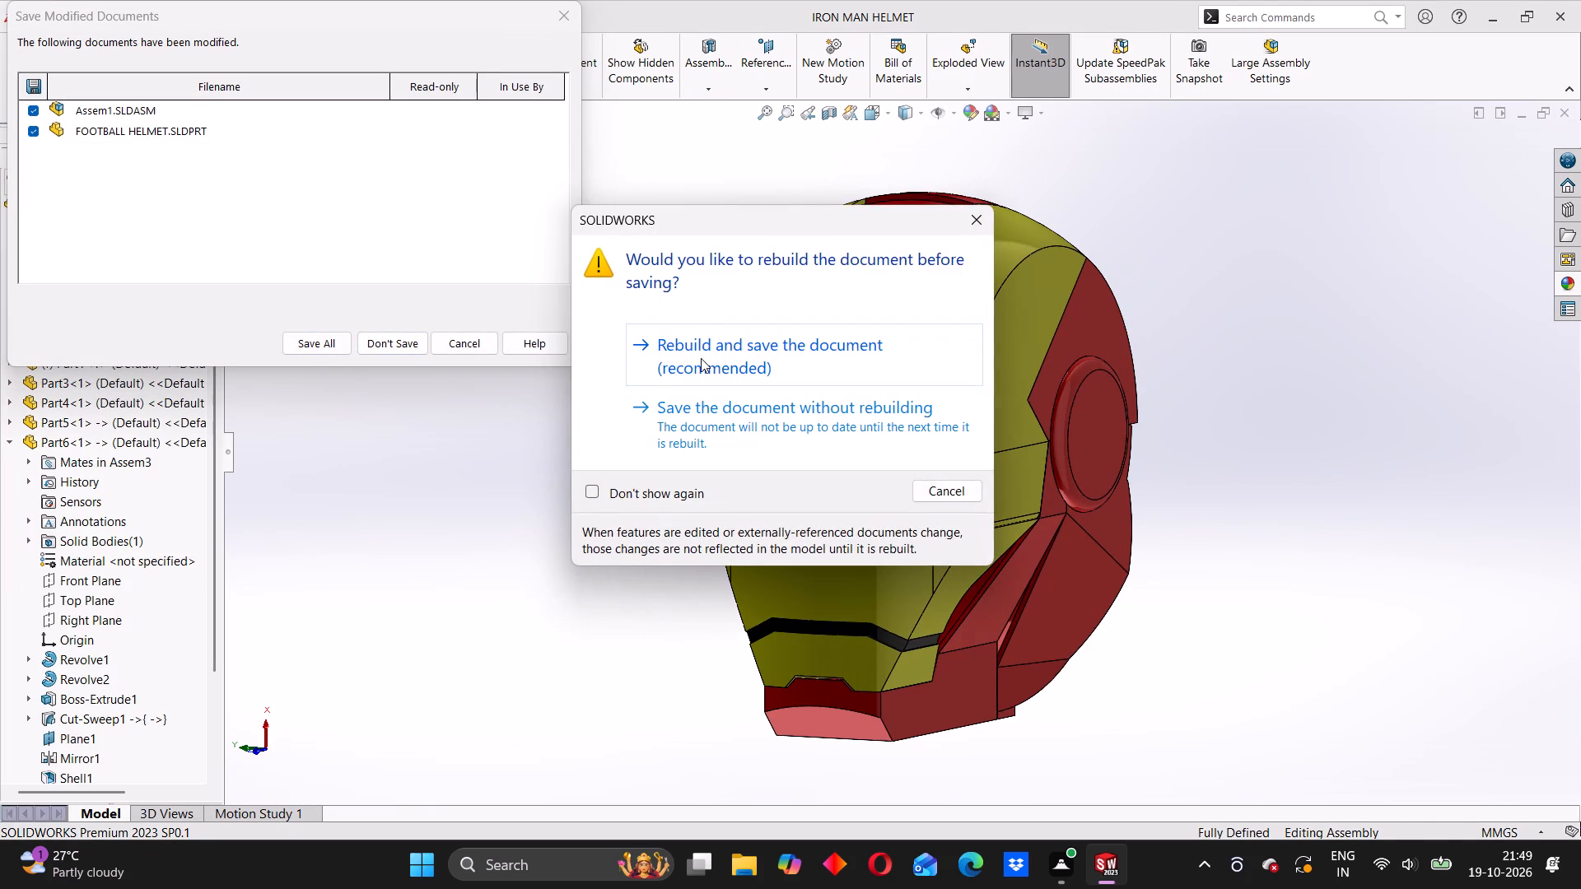
click(701, 358)
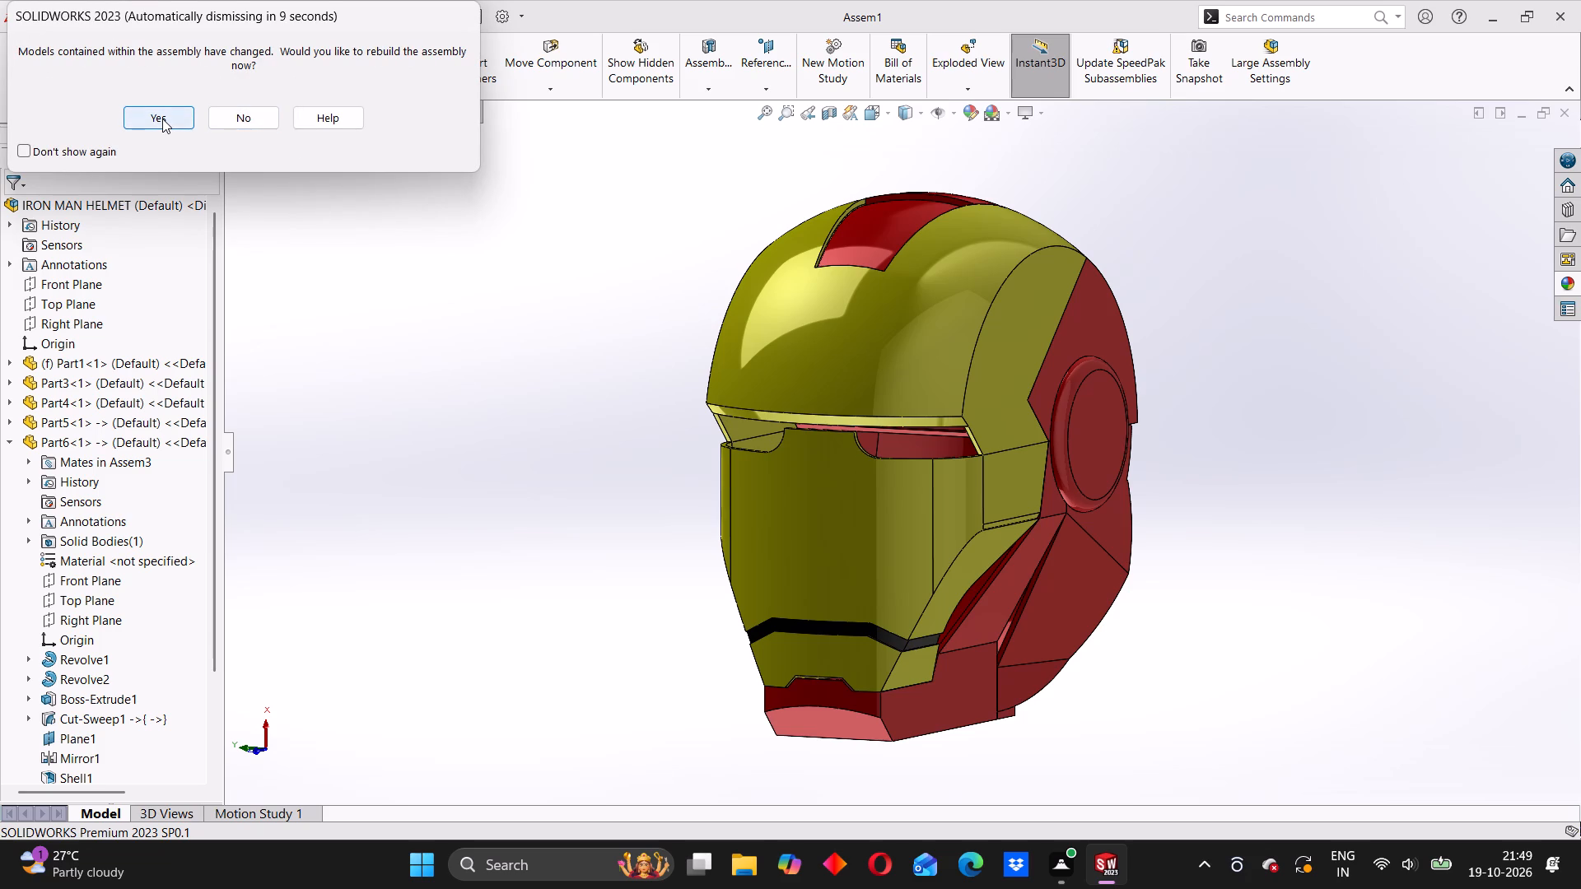
click(162, 119)
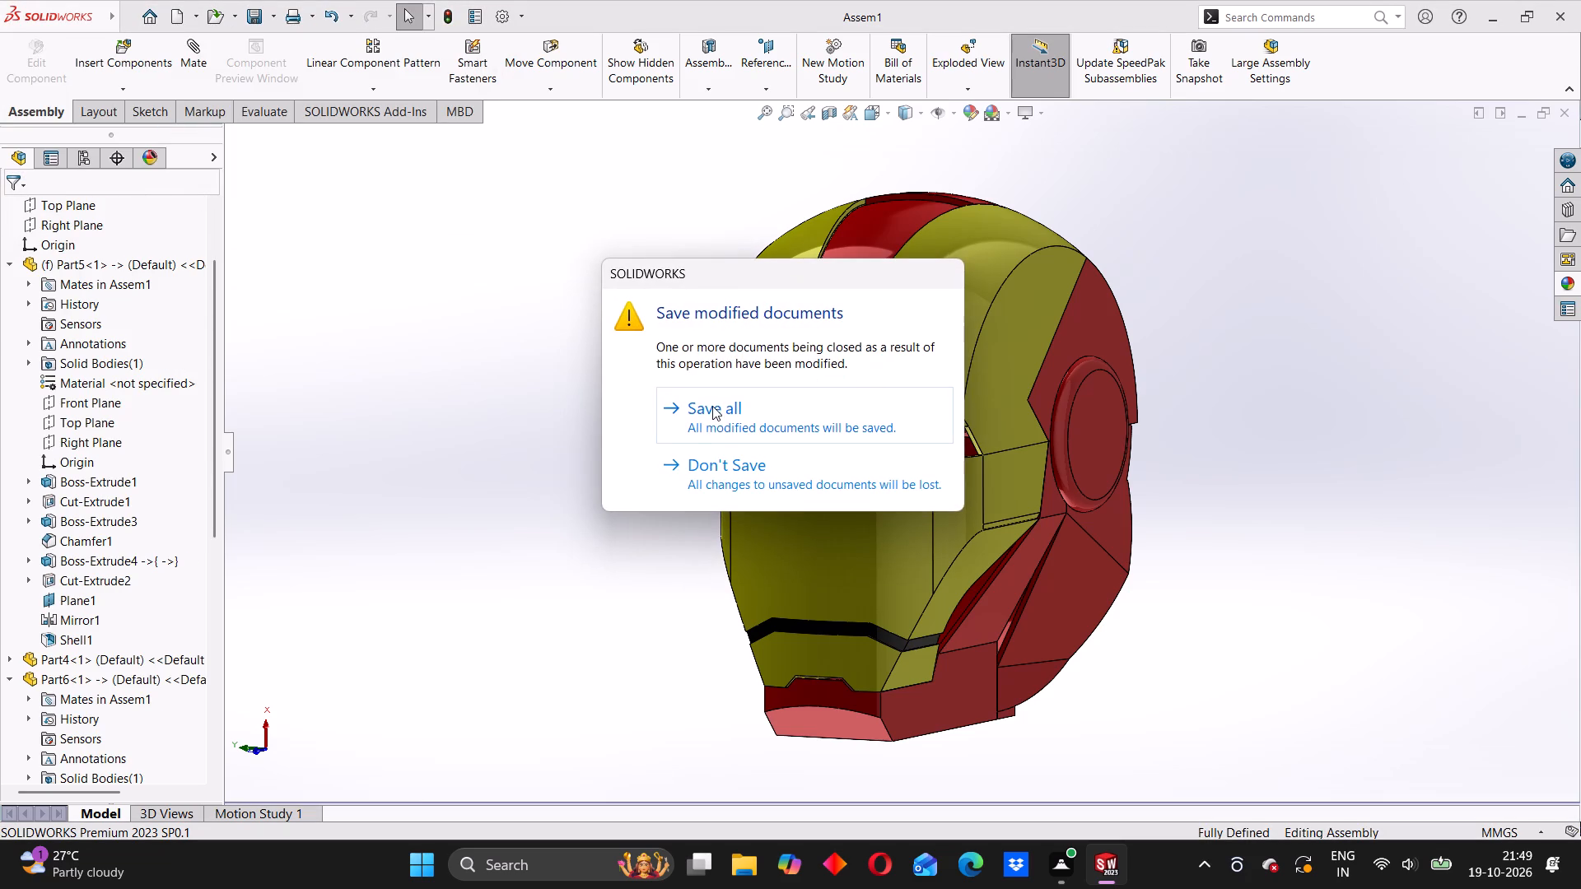
click(712, 409)
Close the Assem1 helmet assembly.
middle_drag(786, 415, 856, 505)
middle_drag(828, 460, 698, 491)
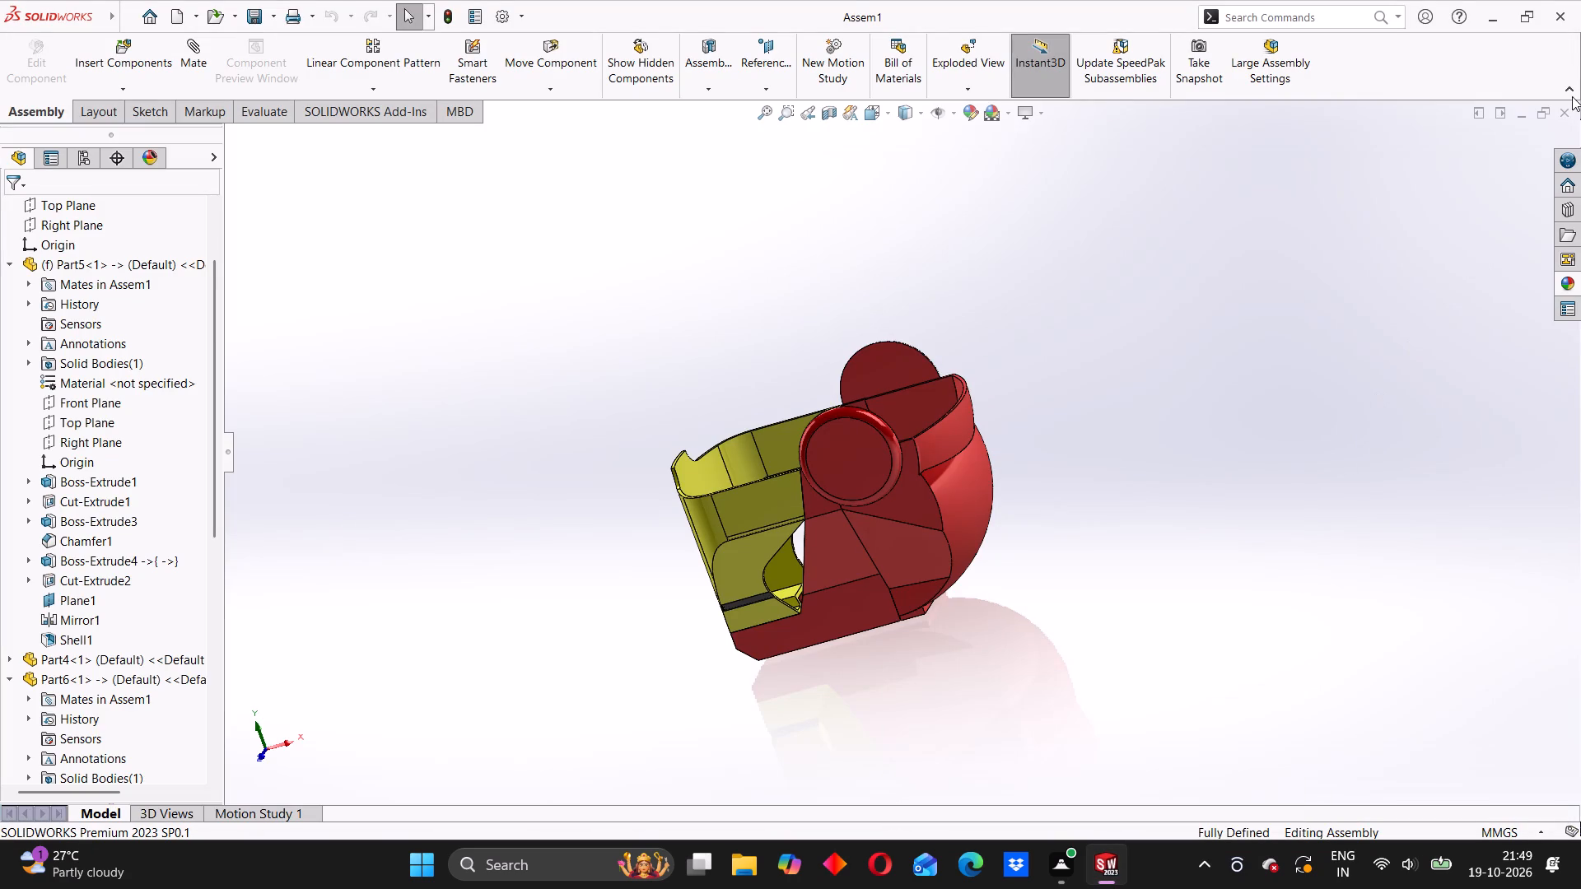
click(1569, 110)
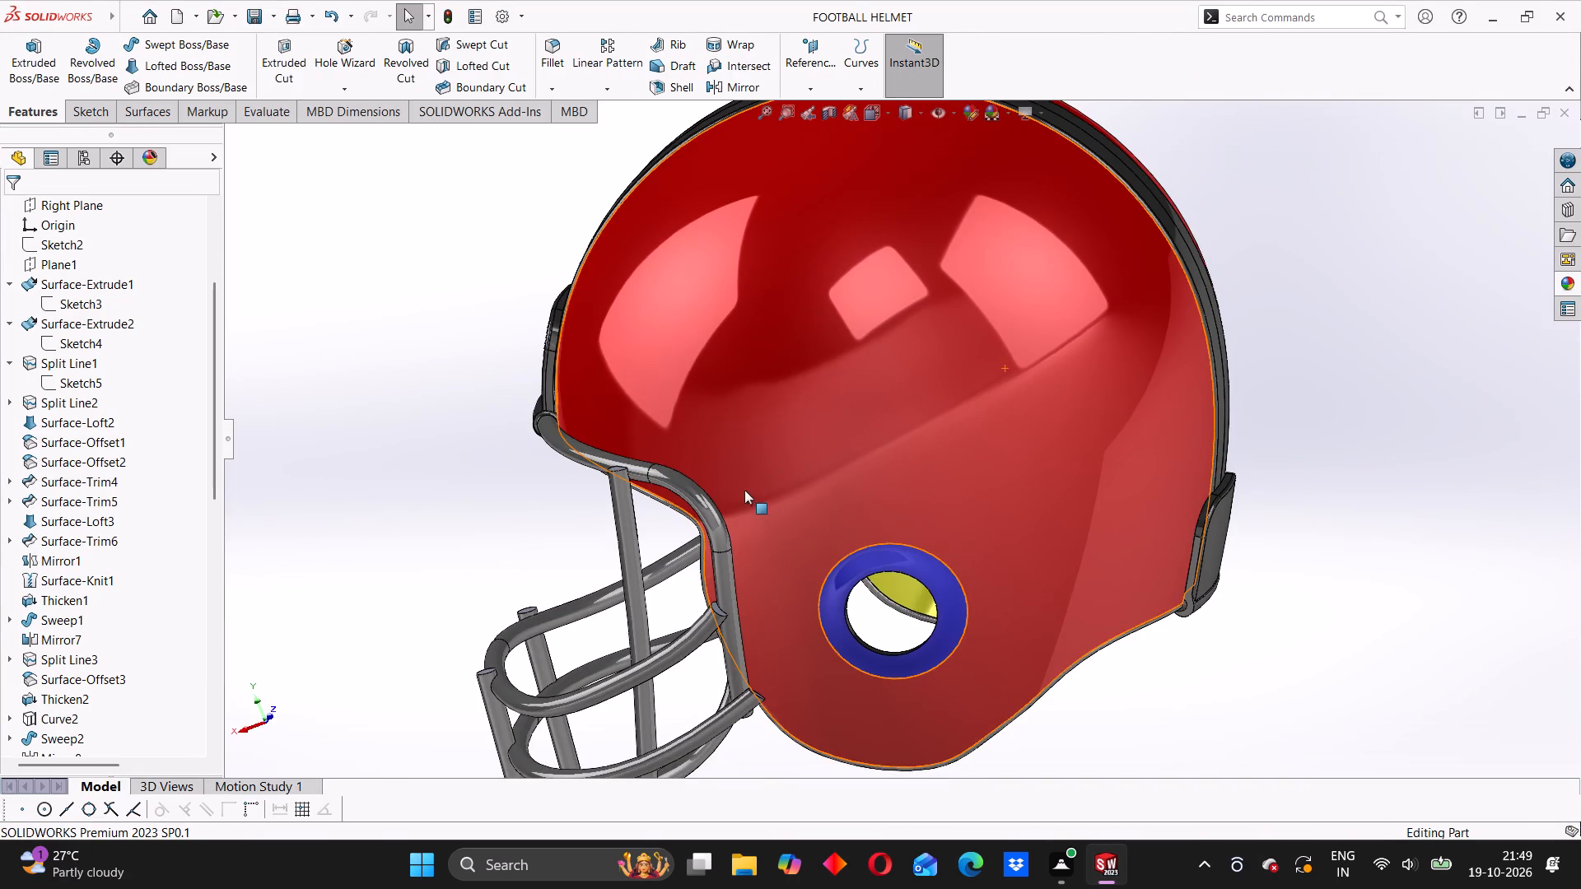
Create a new part document.
scroll(772, 421, up, 3)
click(152, 6)
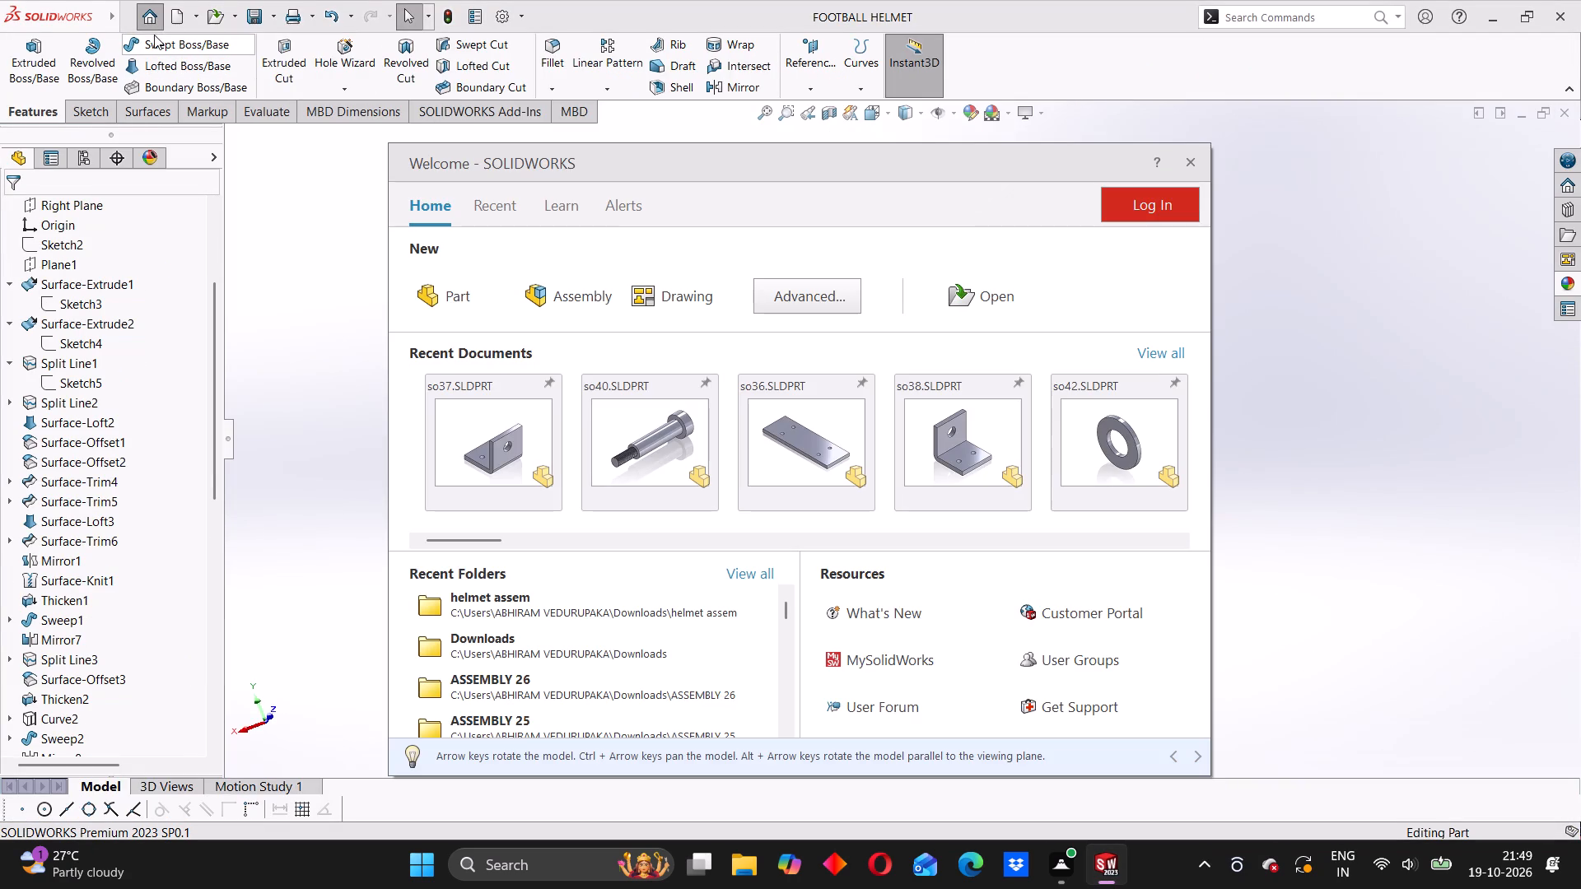
click(431, 291)
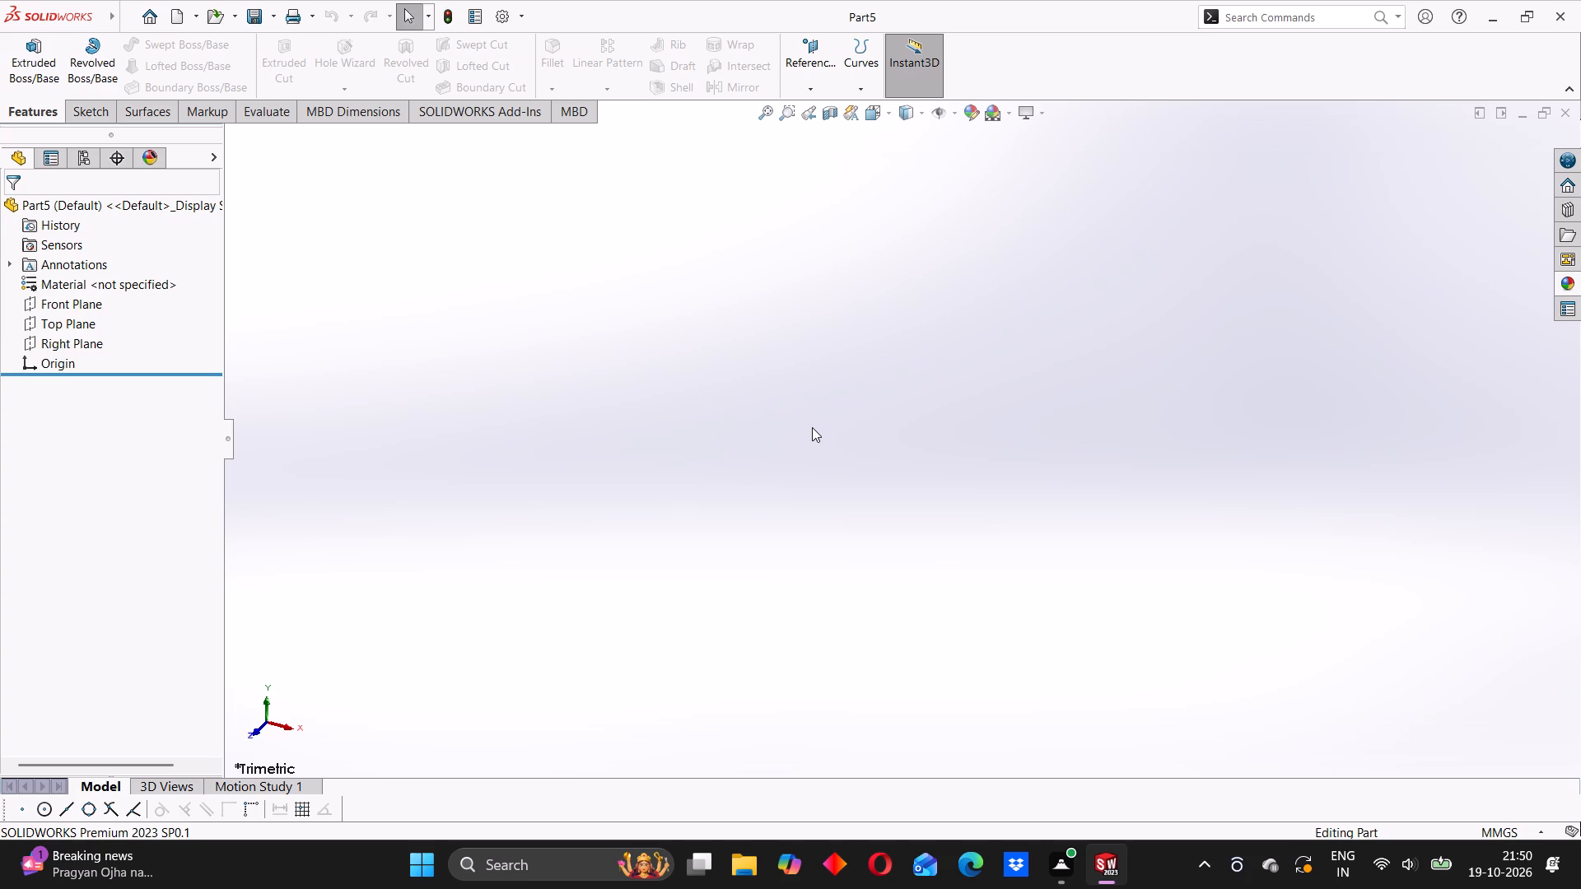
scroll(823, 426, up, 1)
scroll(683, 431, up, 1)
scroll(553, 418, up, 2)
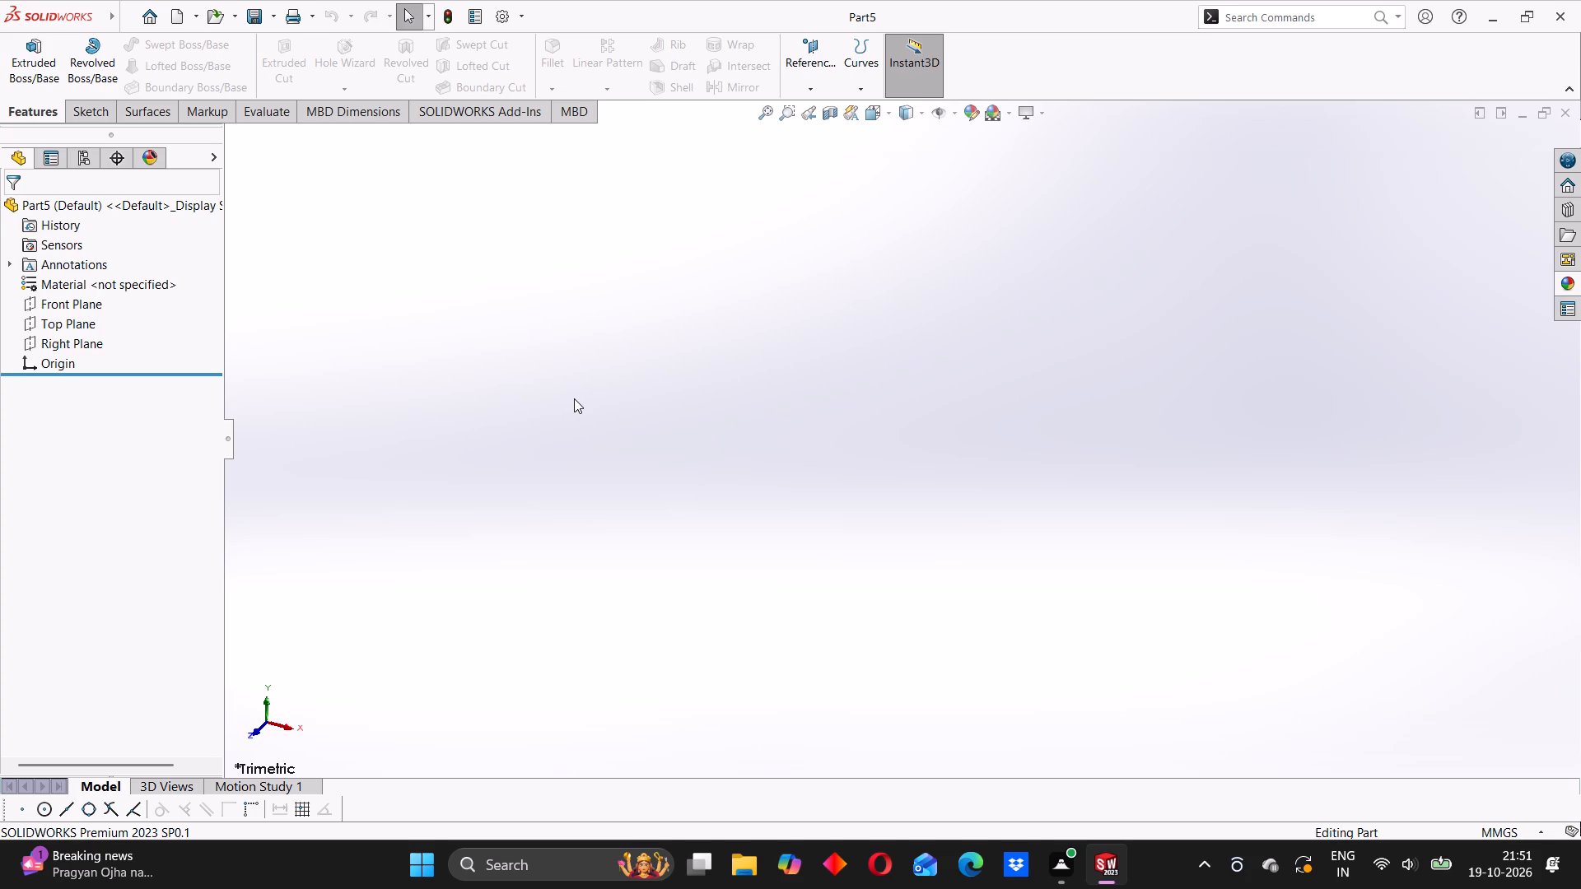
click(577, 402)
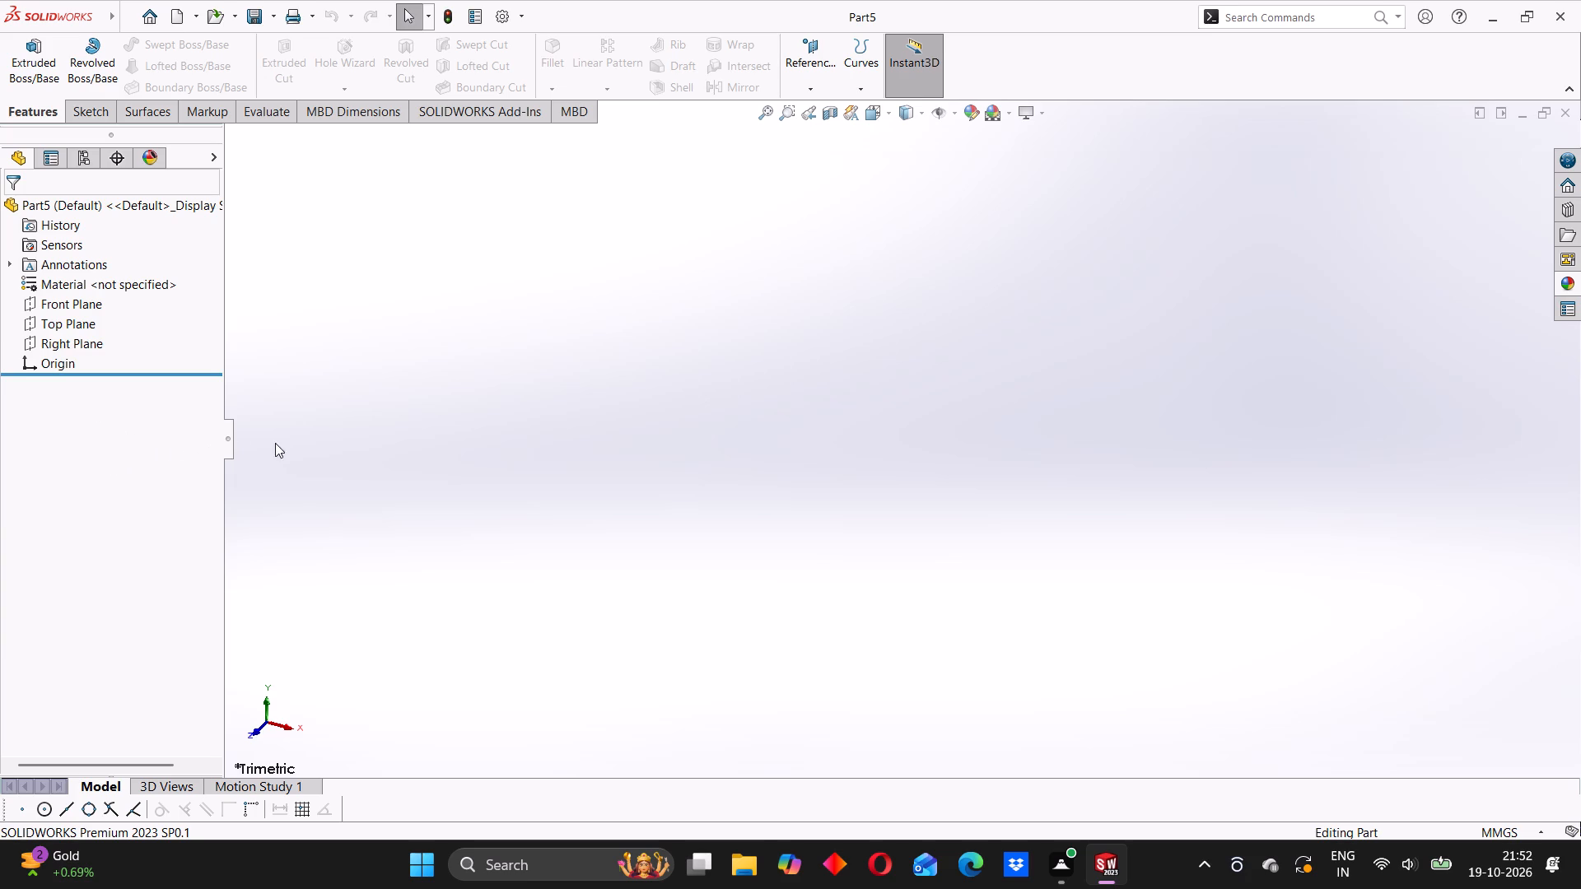
Sketch a circle centred on the origin on the Front Plane and dimension its diameter to 85 mm.
click(66, 309)
click(80, 285)
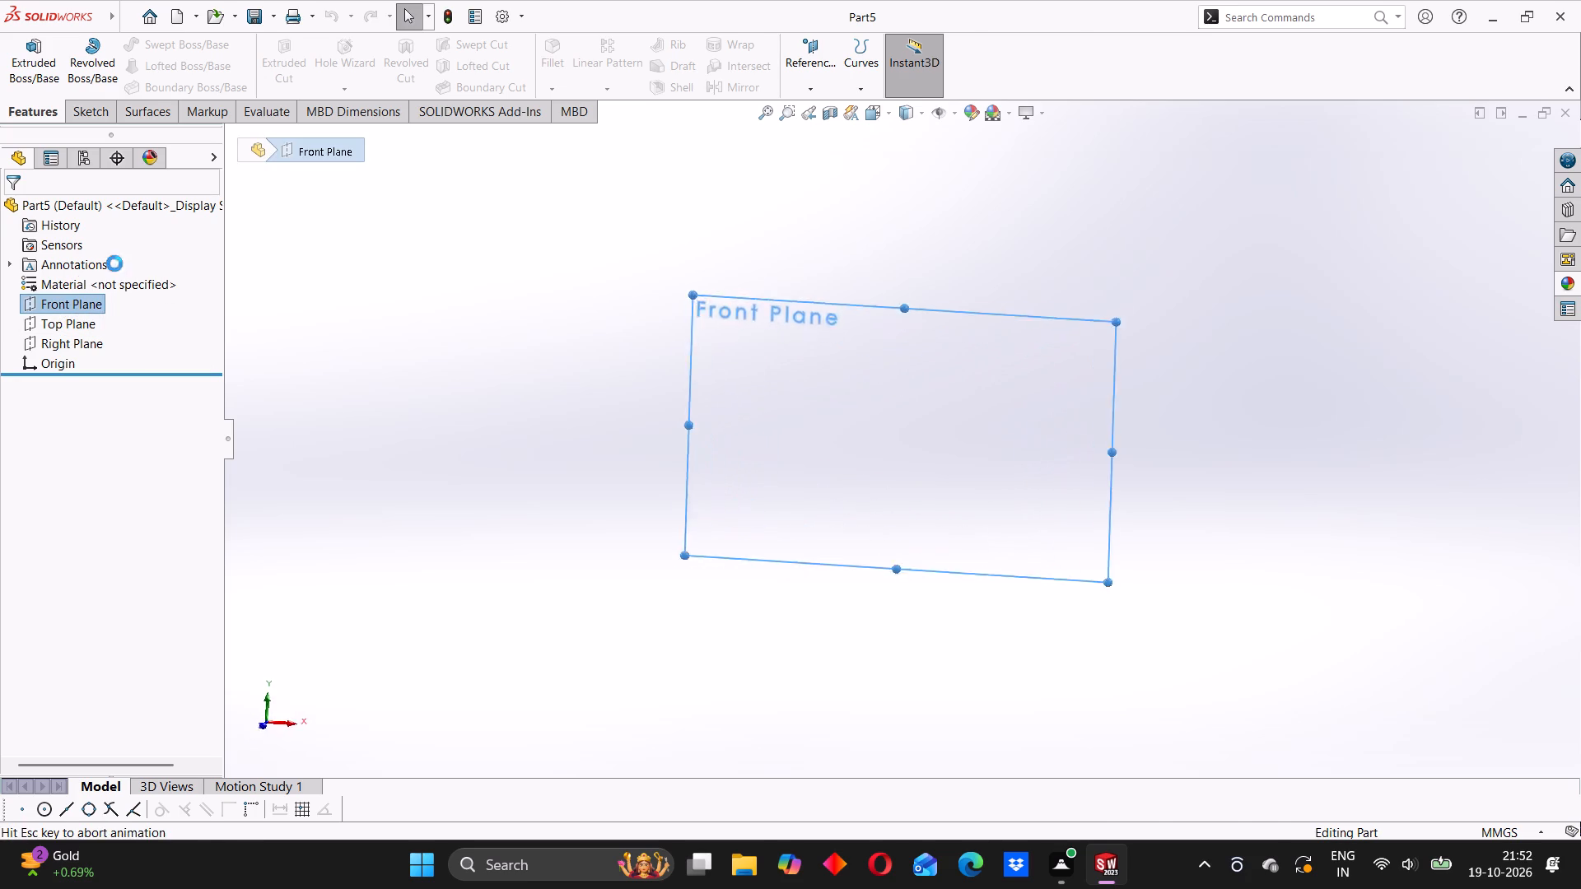
click(182, 49)
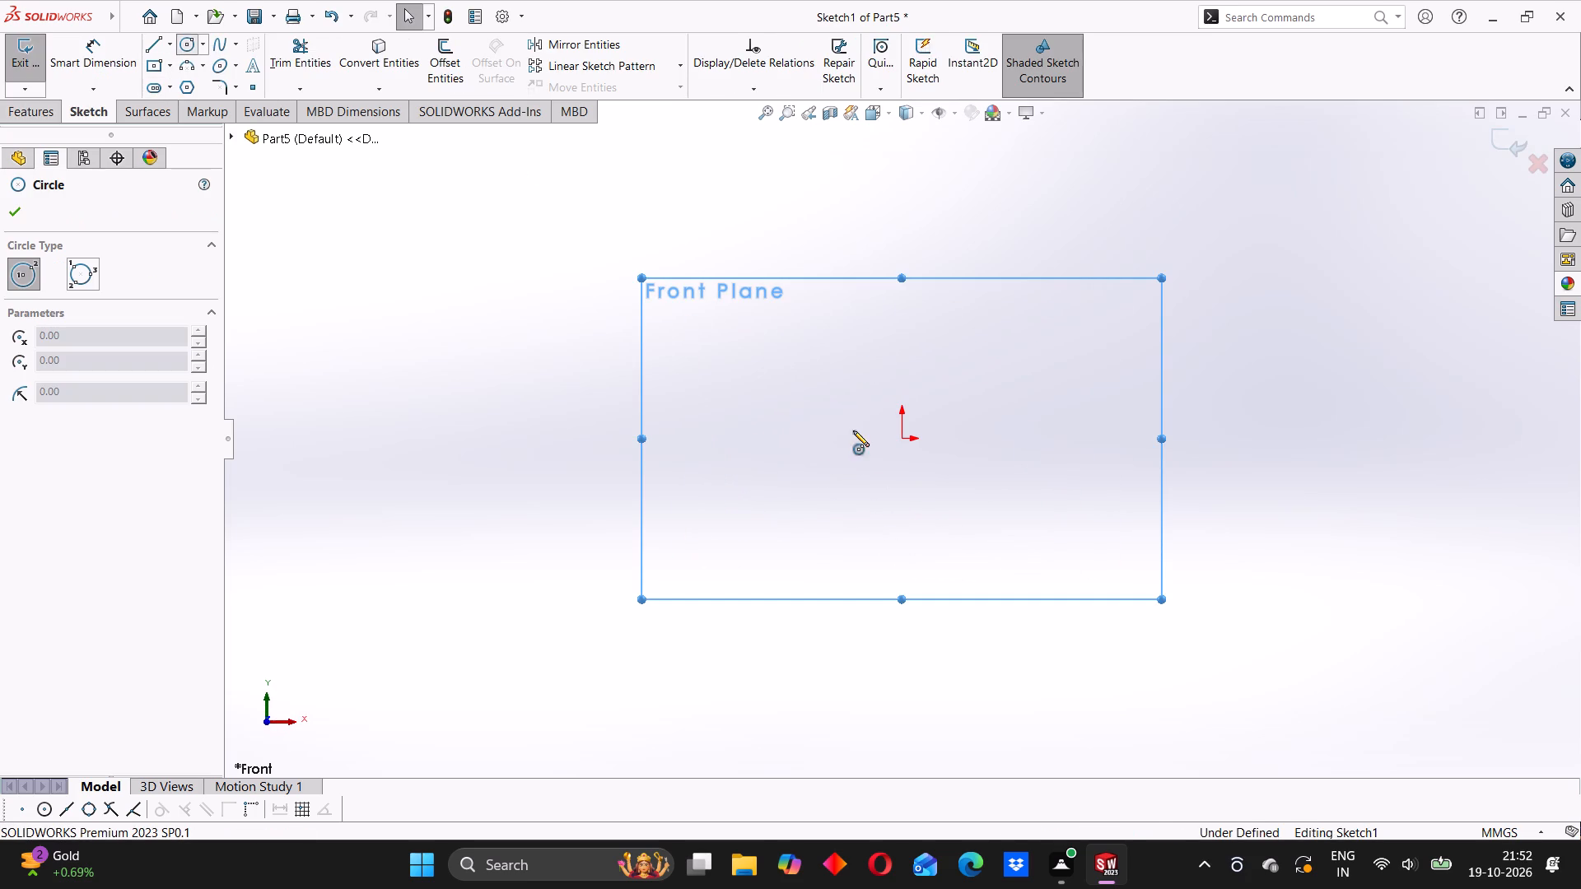
click(902, 441)
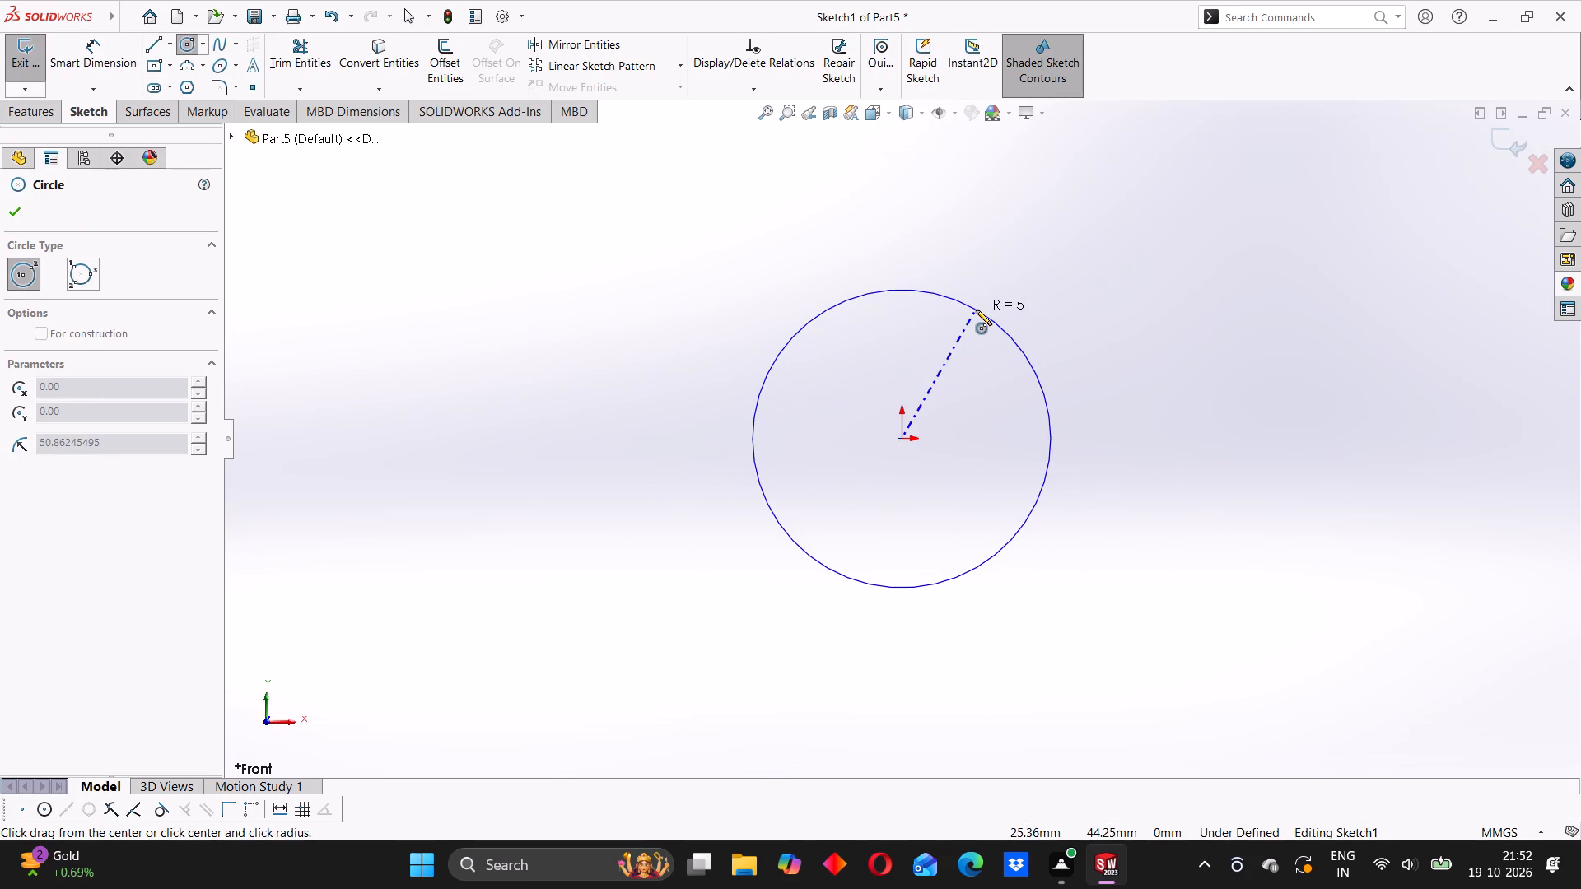
click(976, 310)
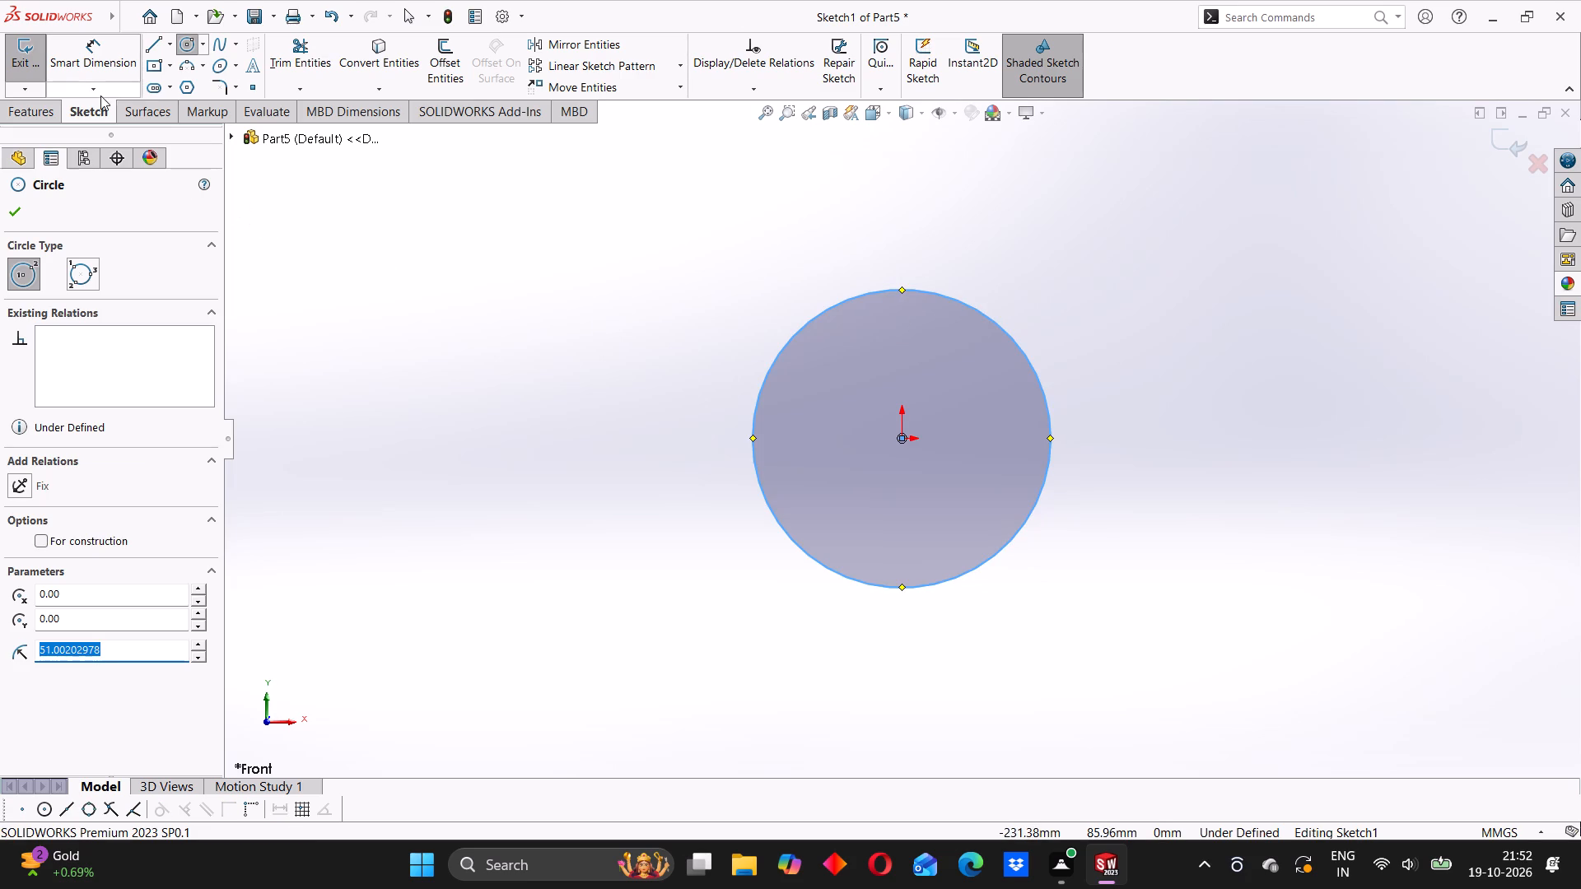
click(91, 67)
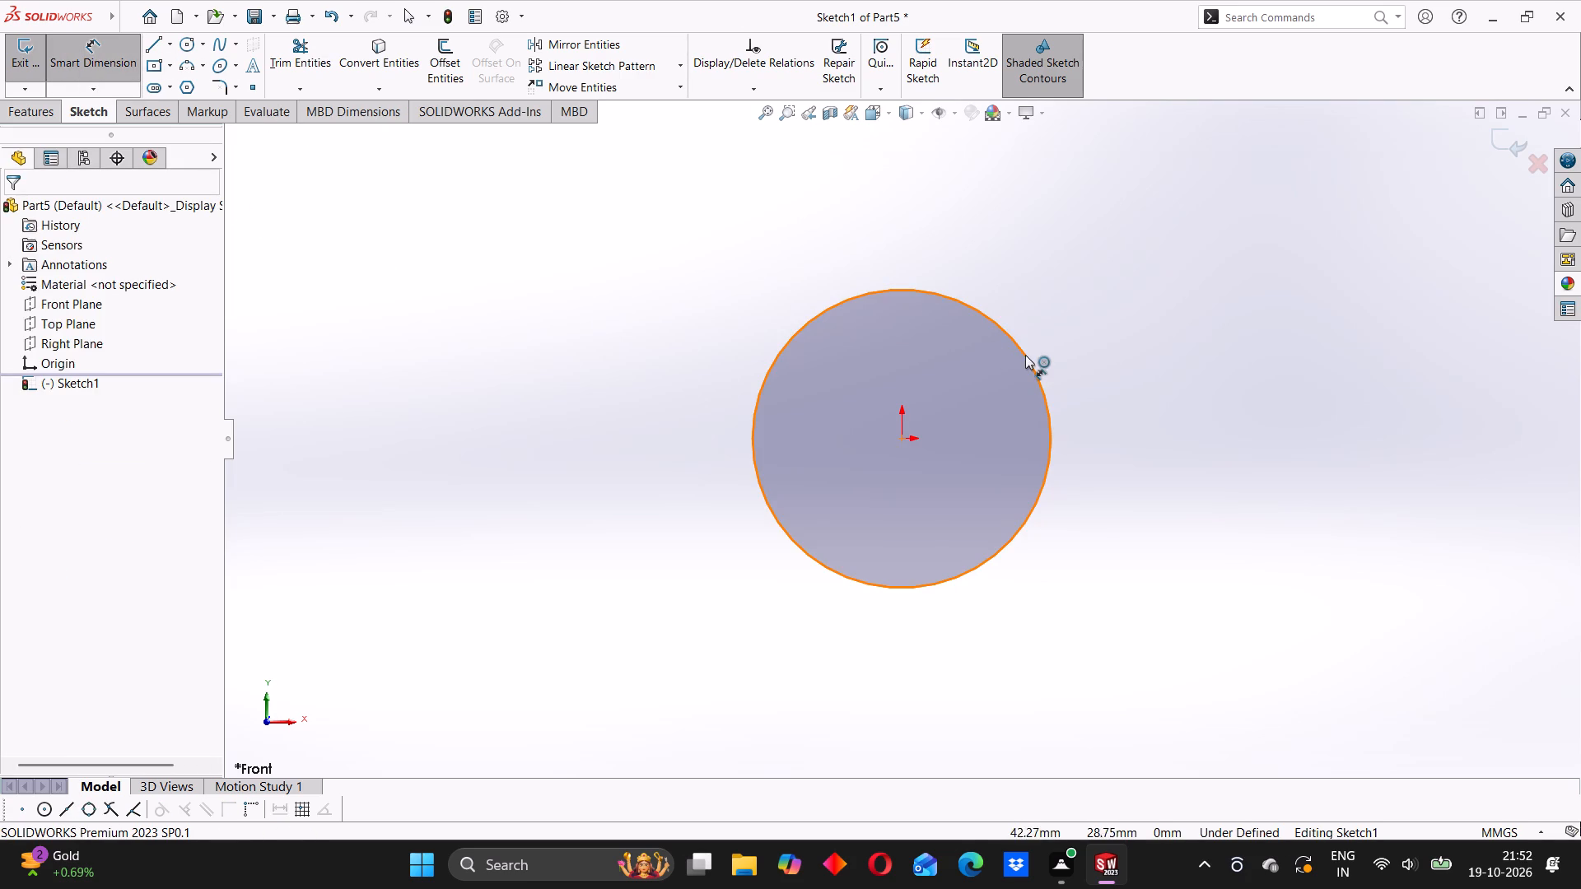
click(1025, 355)
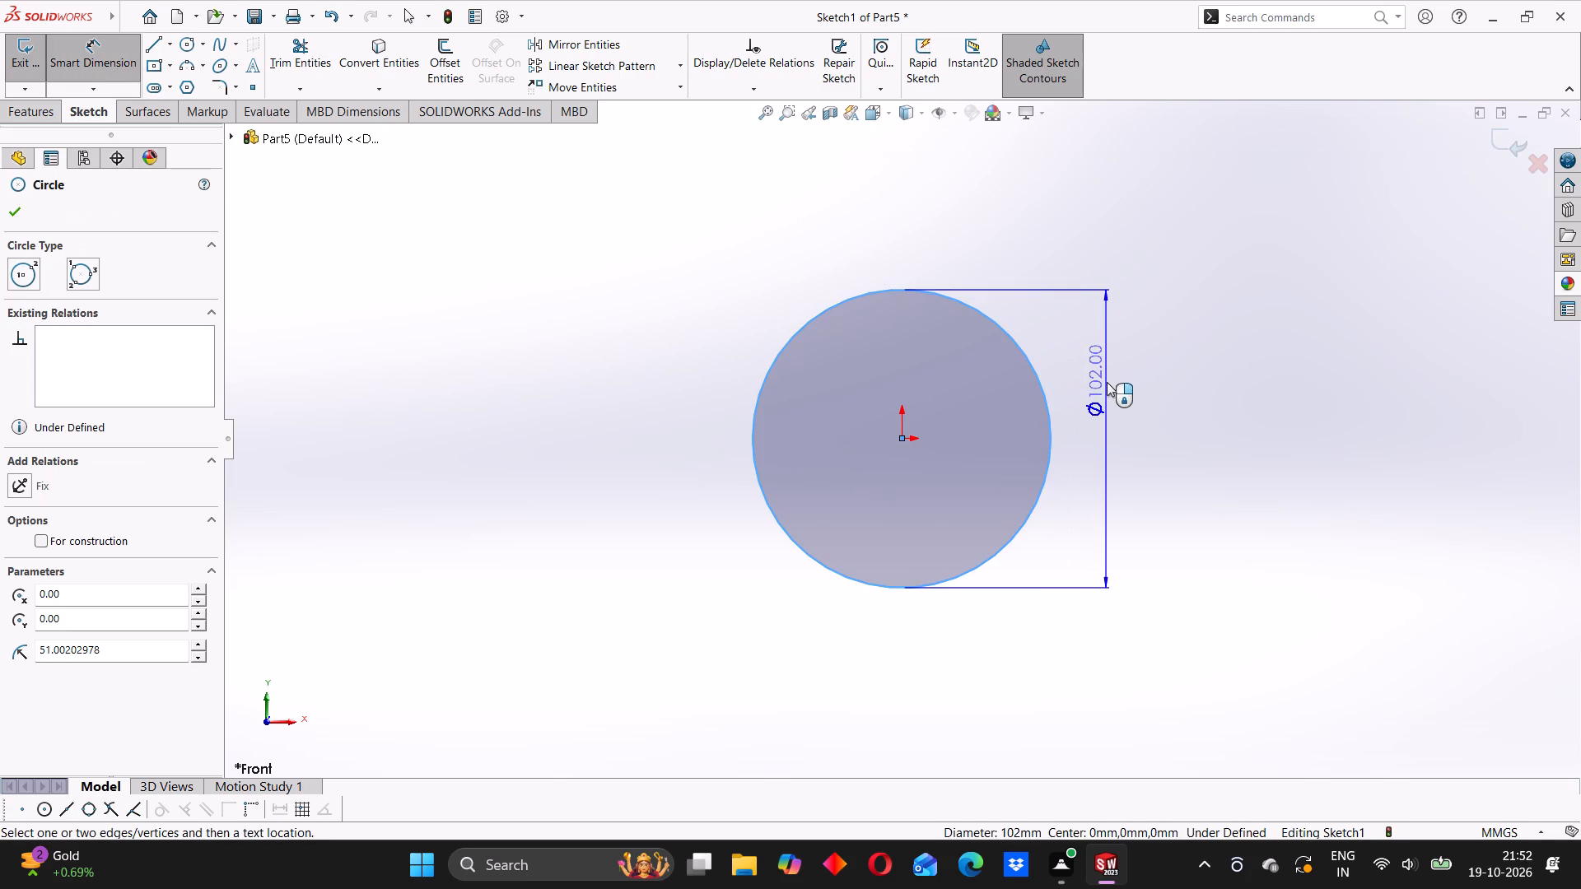
click(1107, 380)
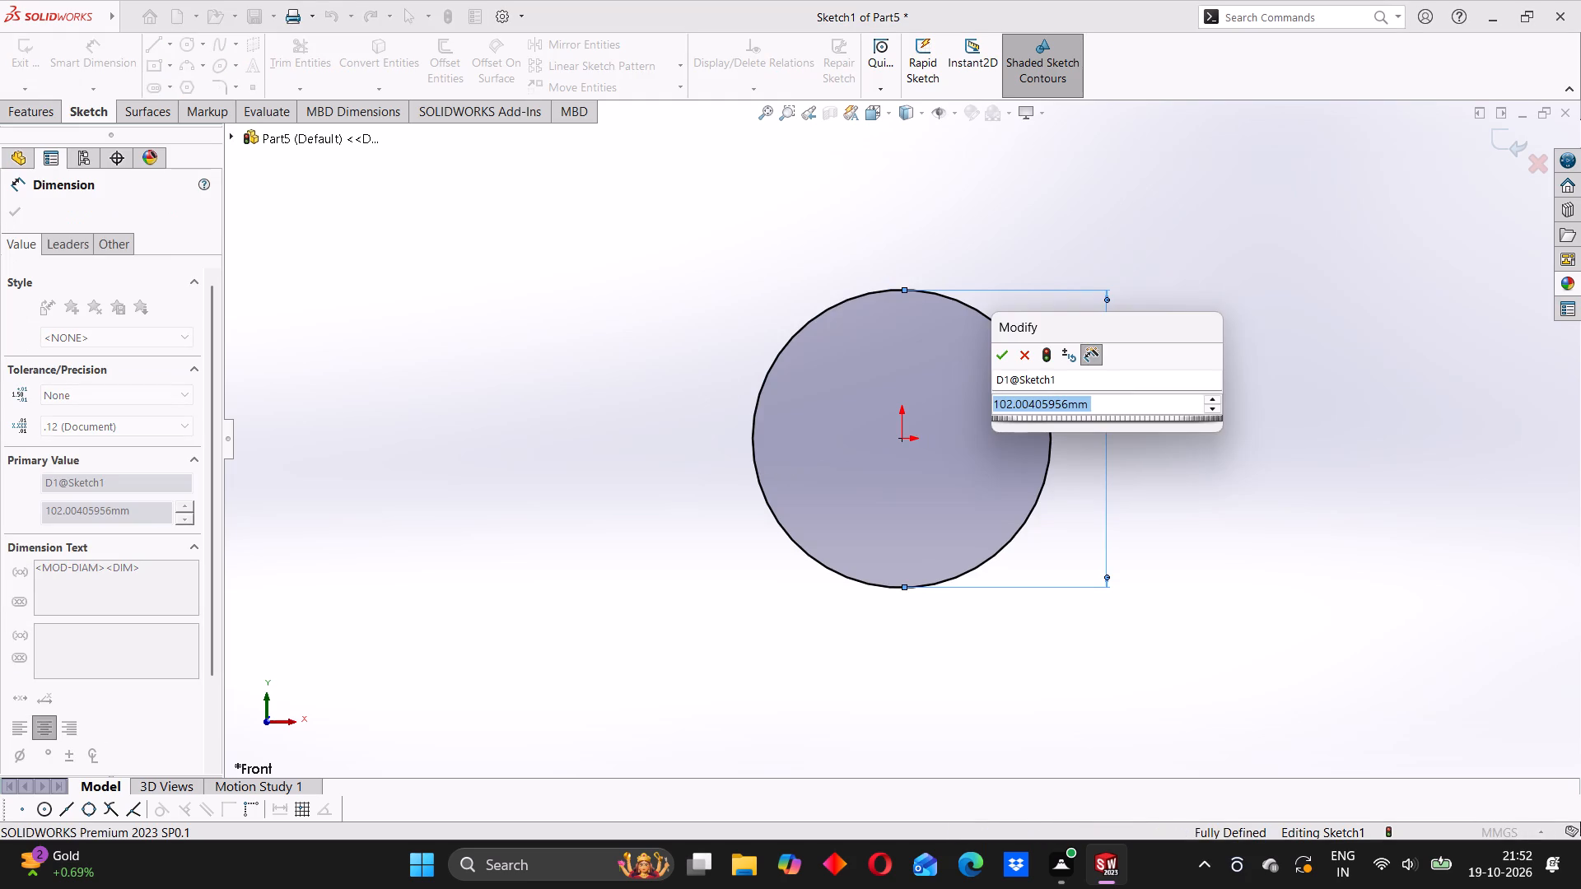
text(85)
key(Return)
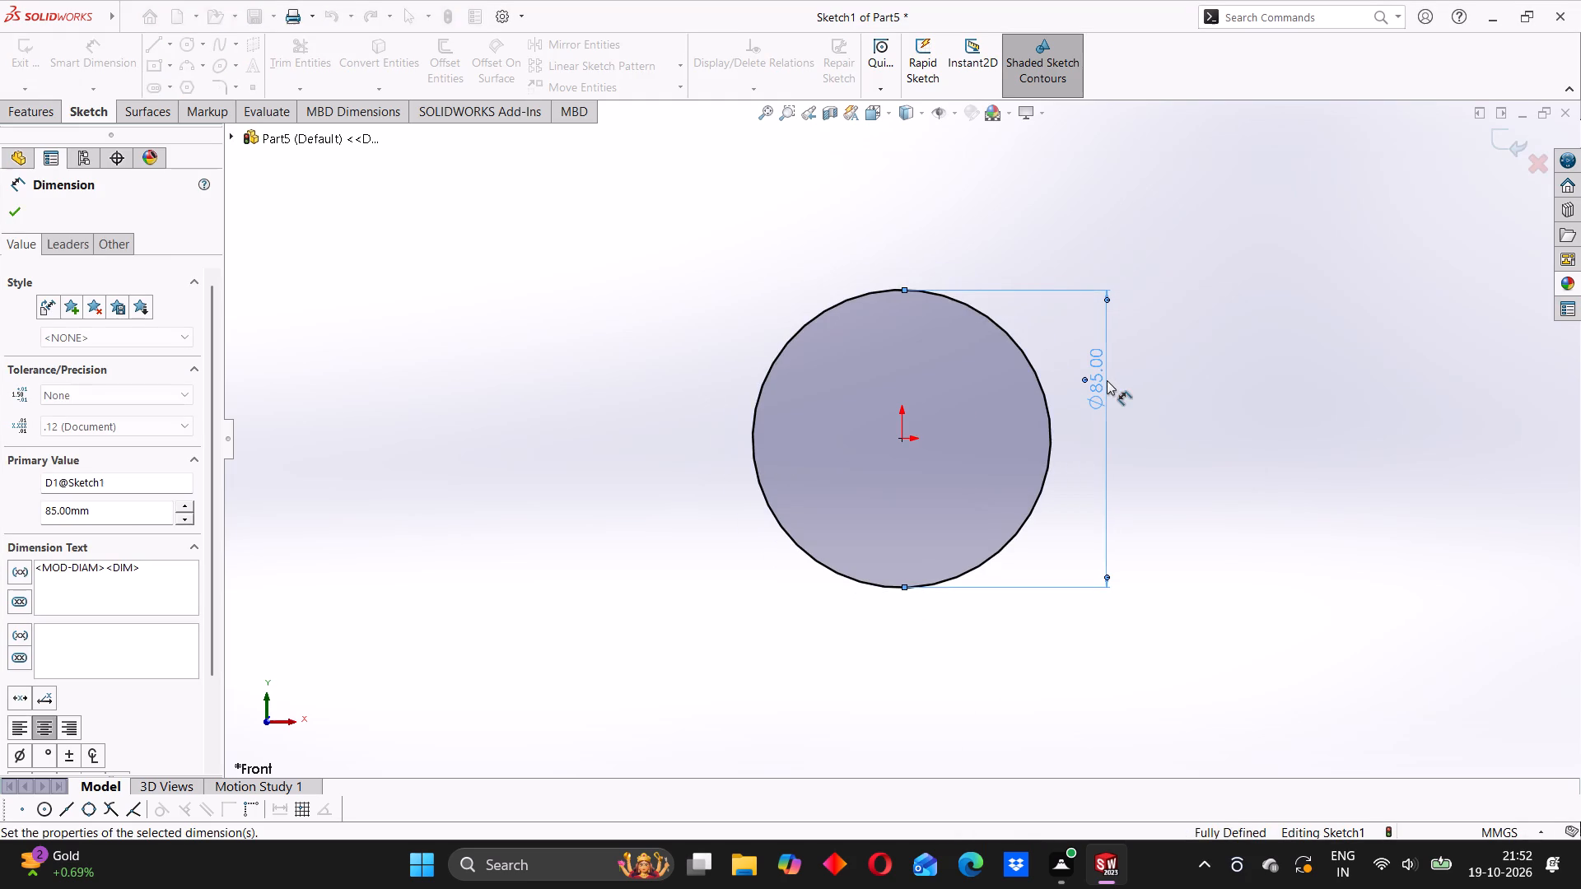
Sketch a second, concentric circle inside the first and dimension its diameter to 79 mm.
click(185, 43)
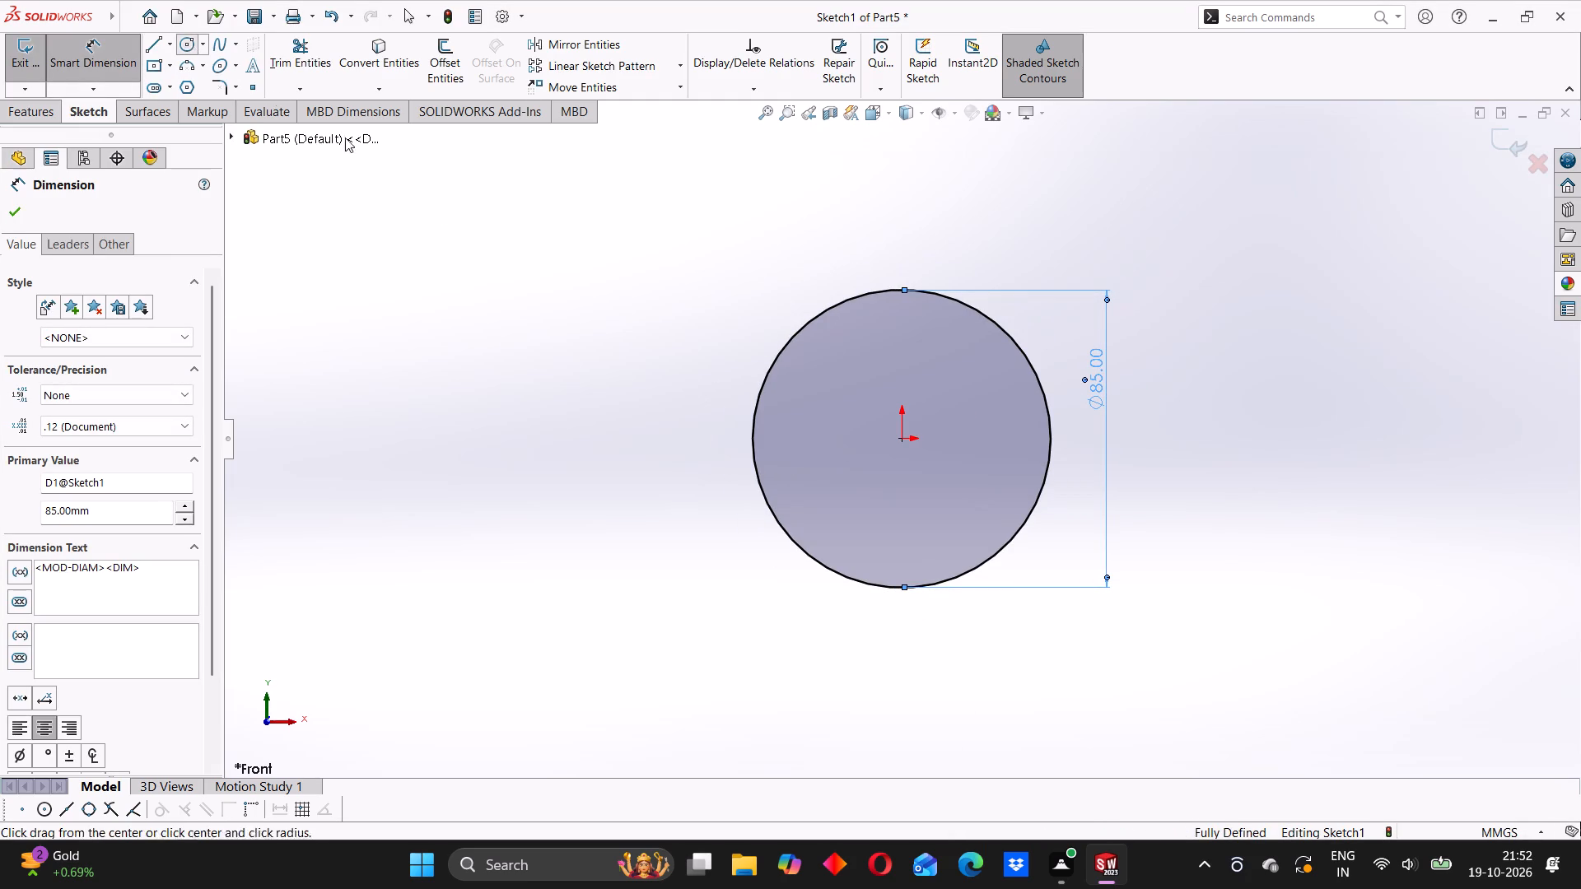
click(900, 436)
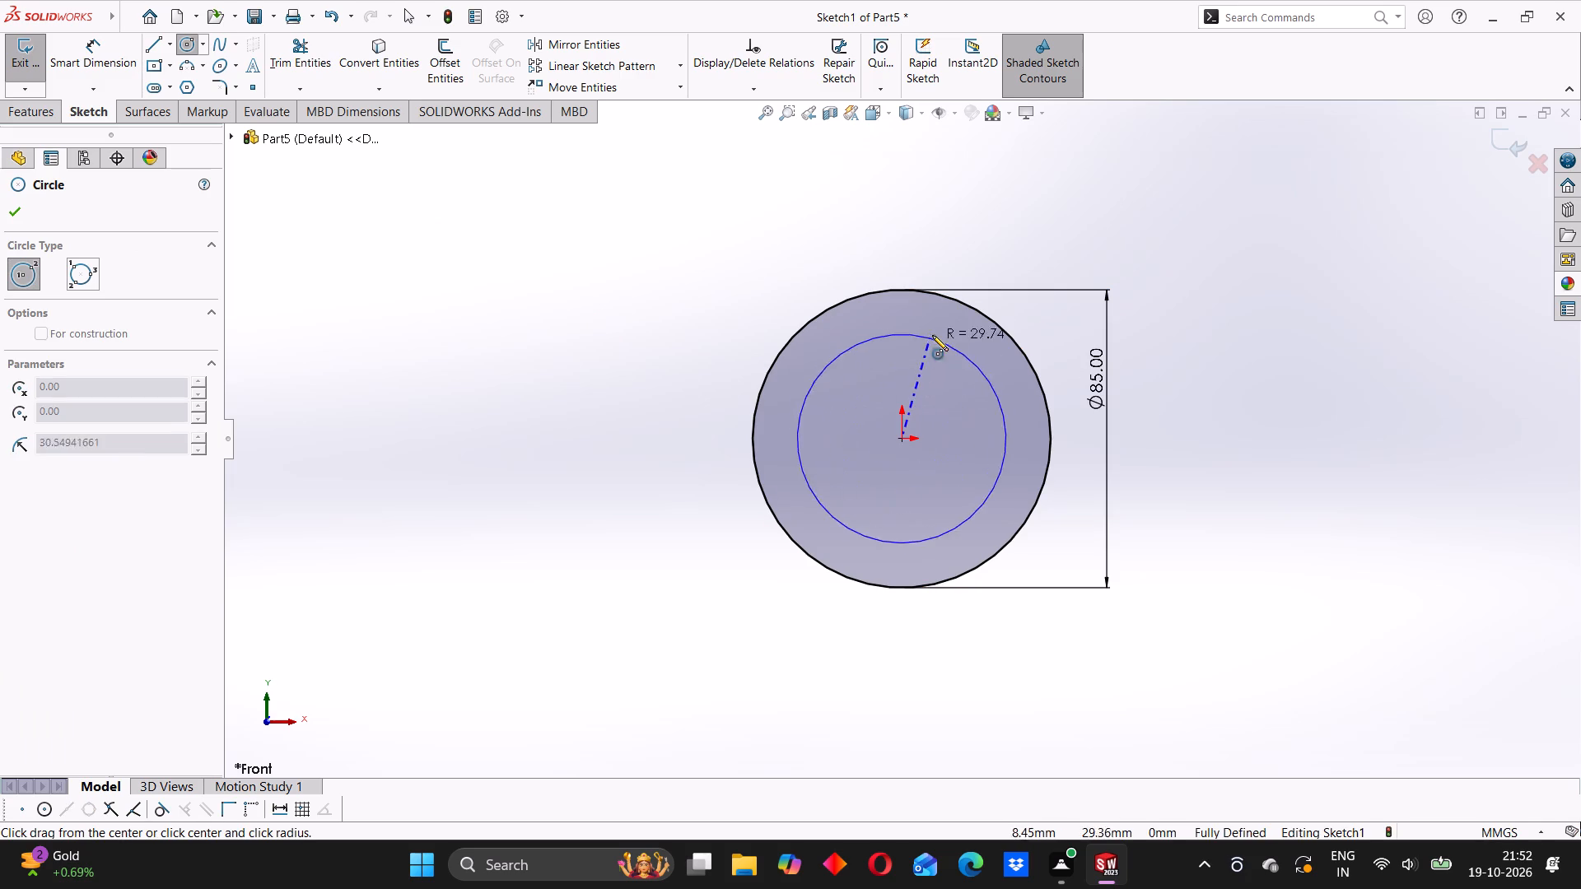
click(932, 334)
click(81, 45)
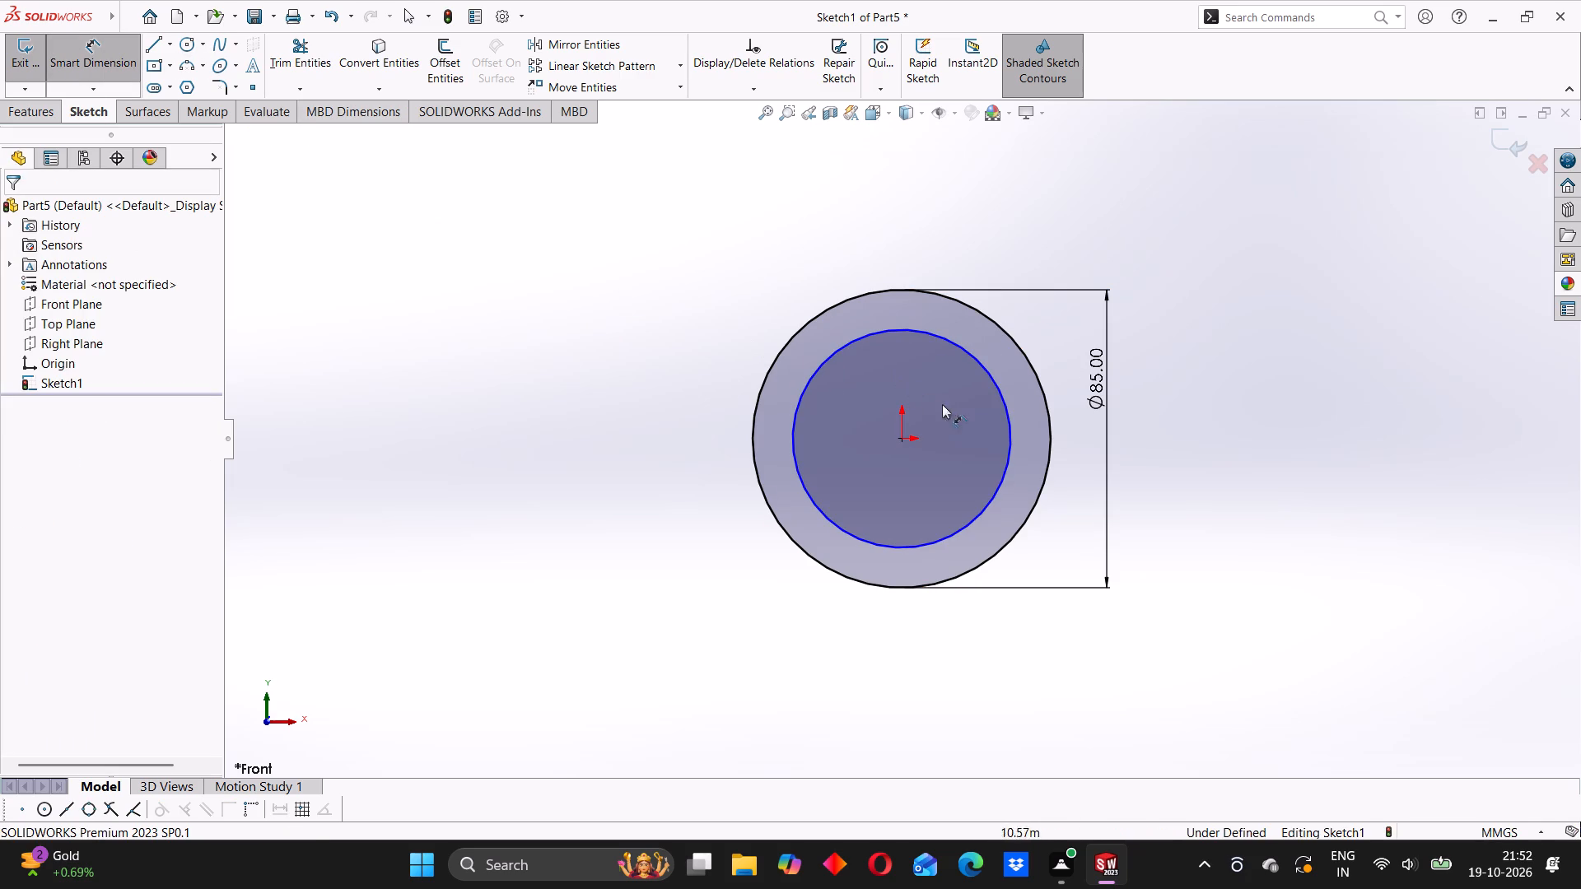
click(946, 343)
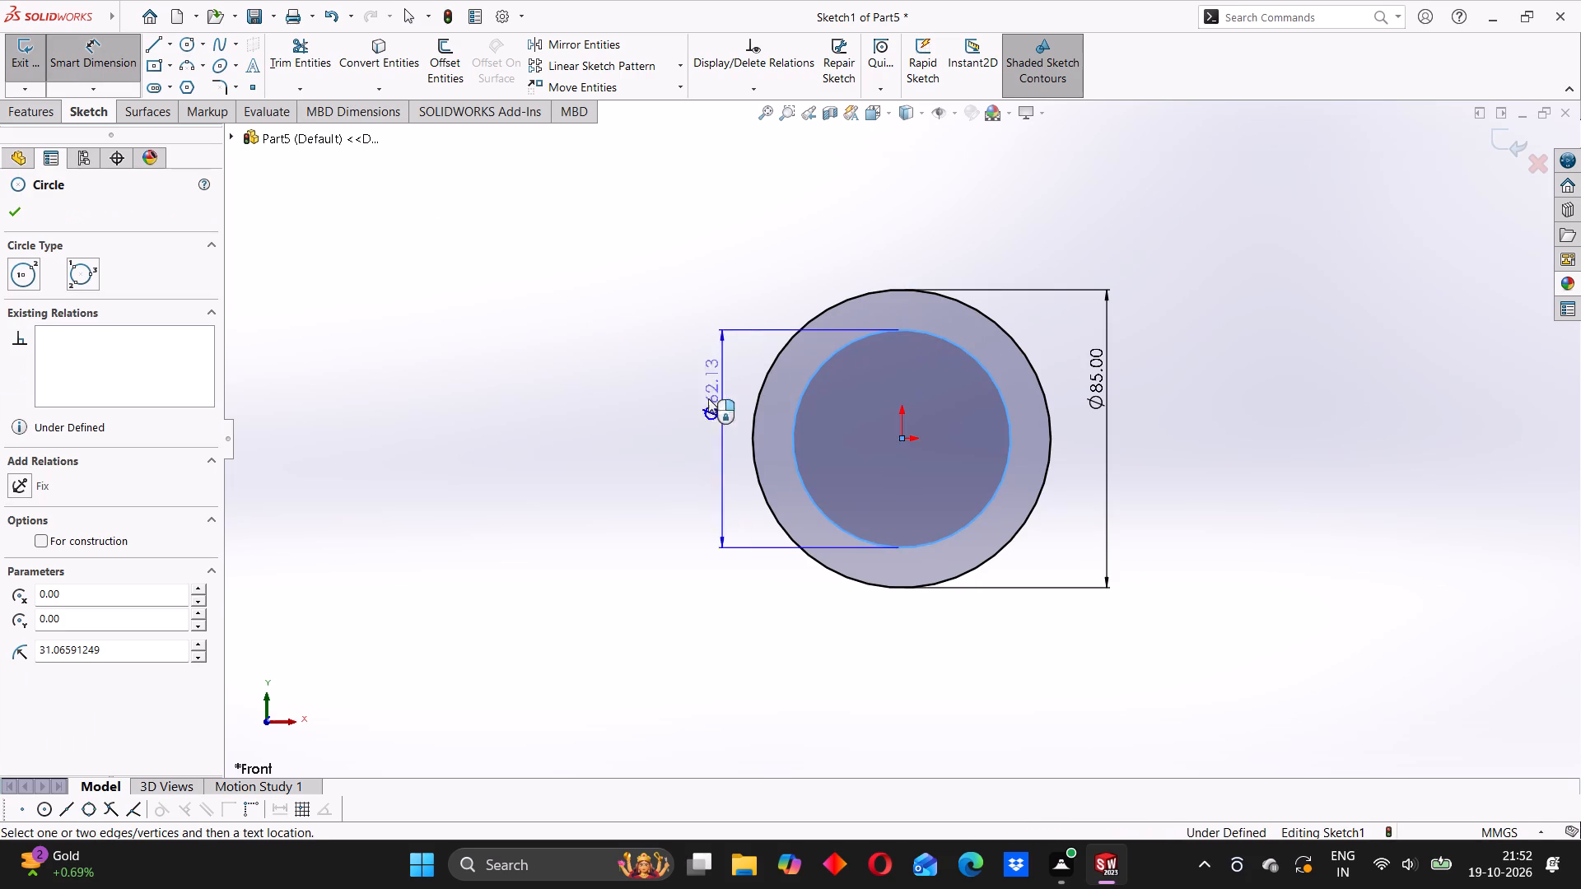
click(631, 409)
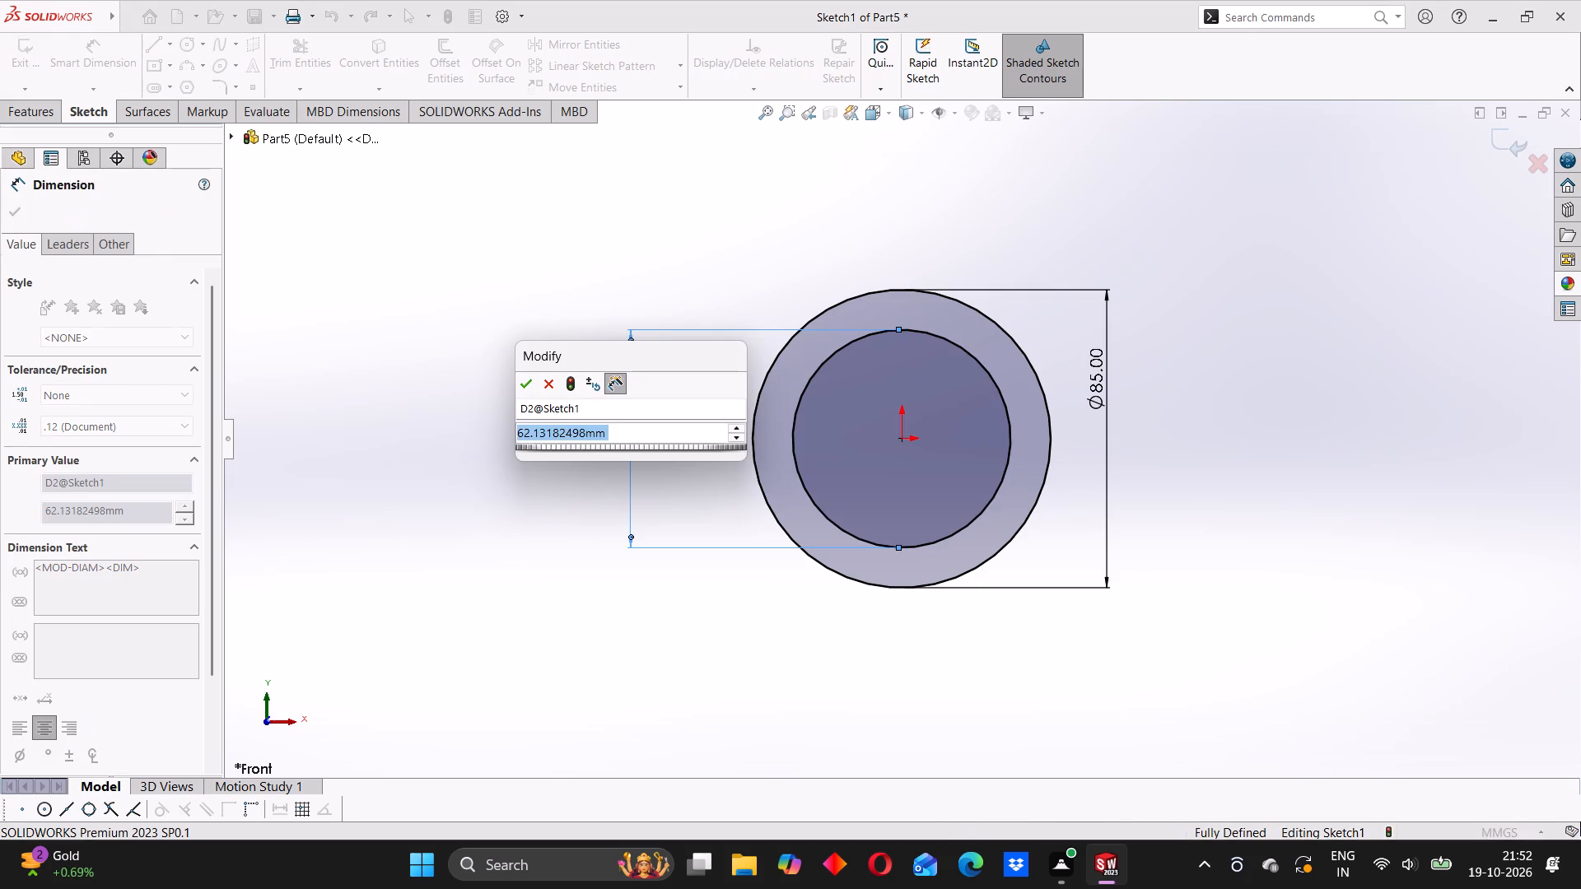
text(79)
key(Return)
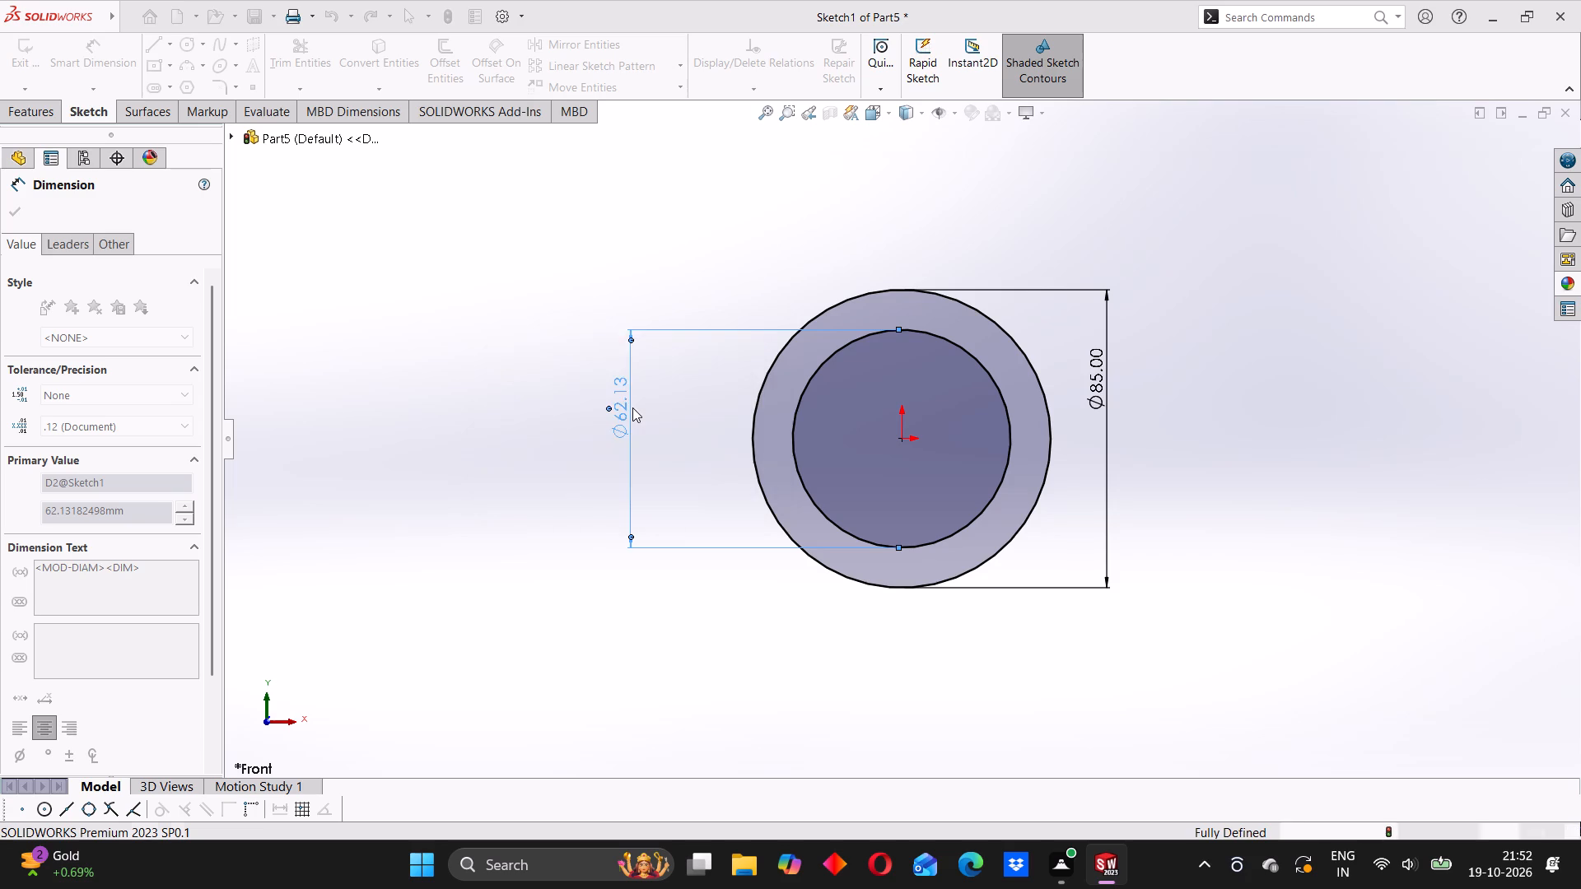
click(497, 431)
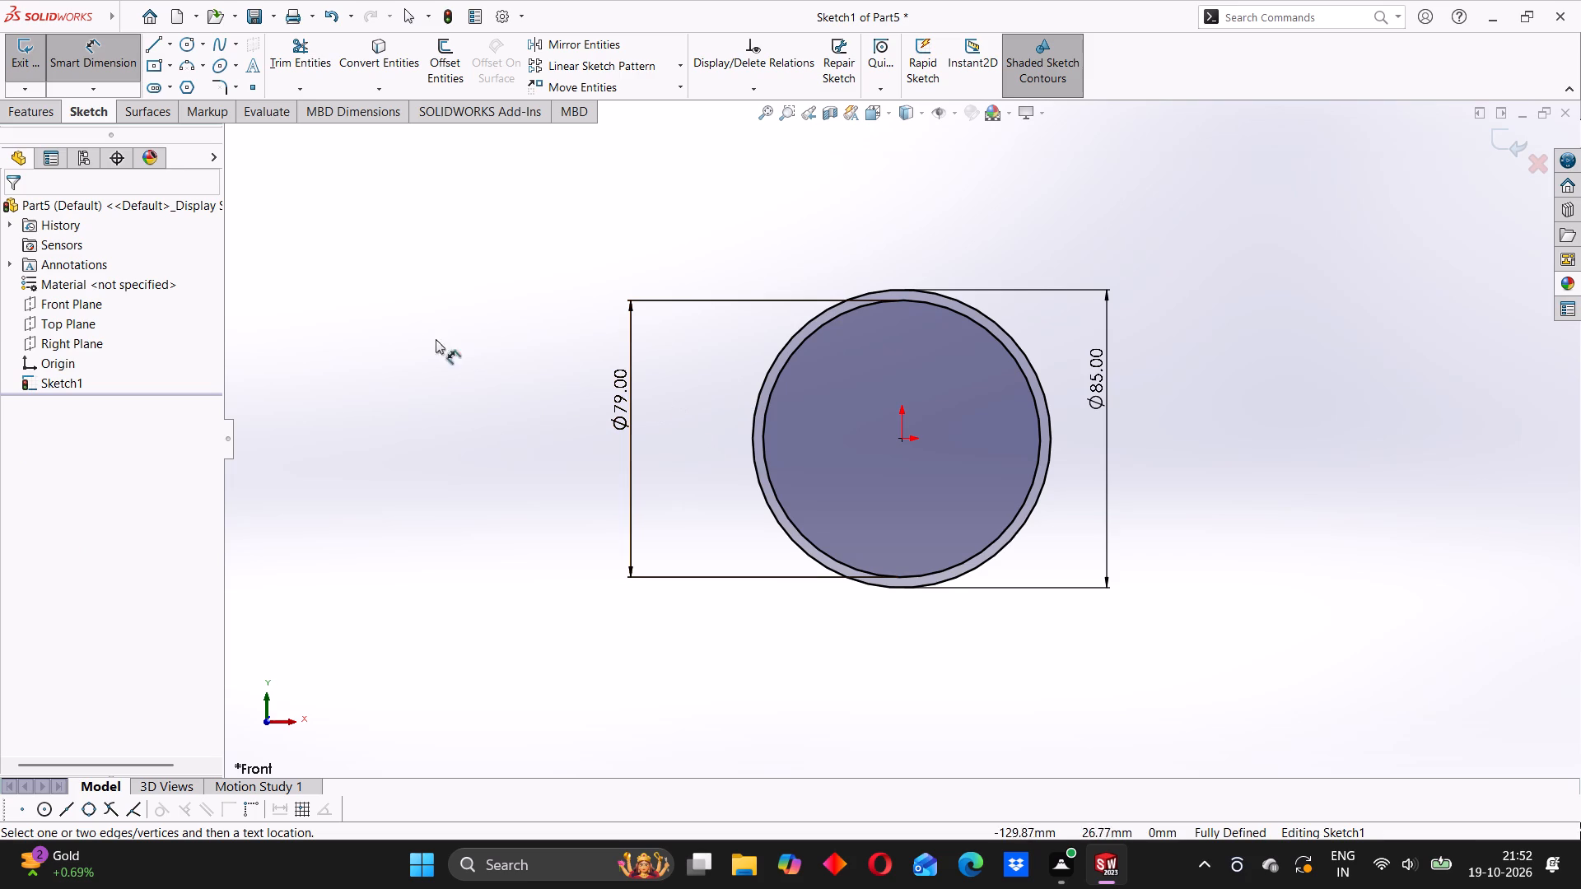
Extrude the ring profile 4.3 mm with the Mid Plane end condition.
click(49, 114)
click(21, 60)
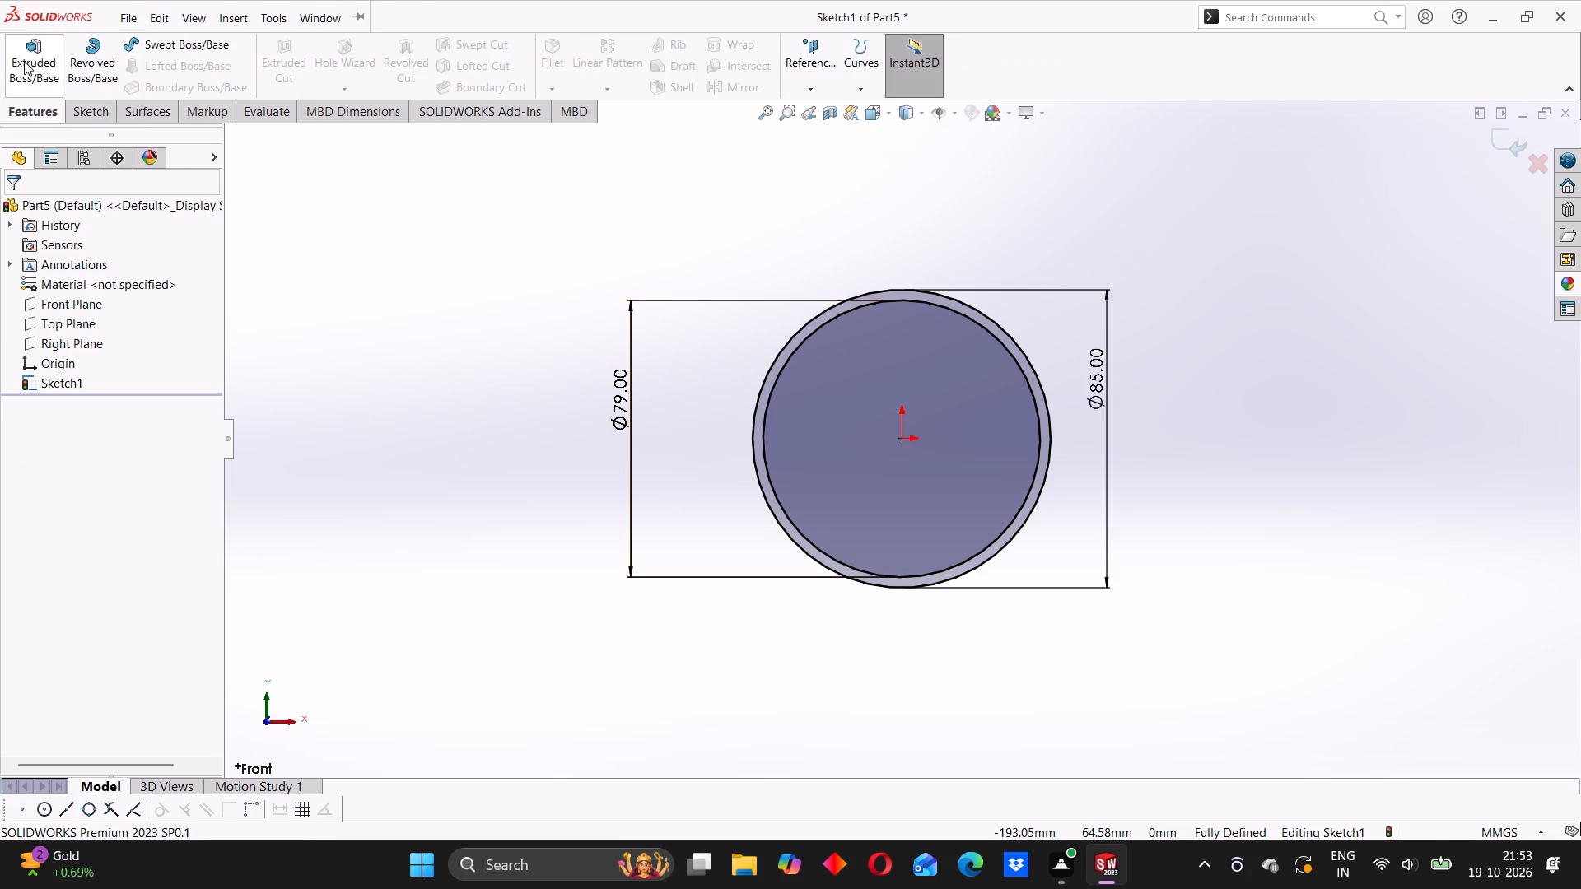
middle_drag(855, 463, 820, 486)
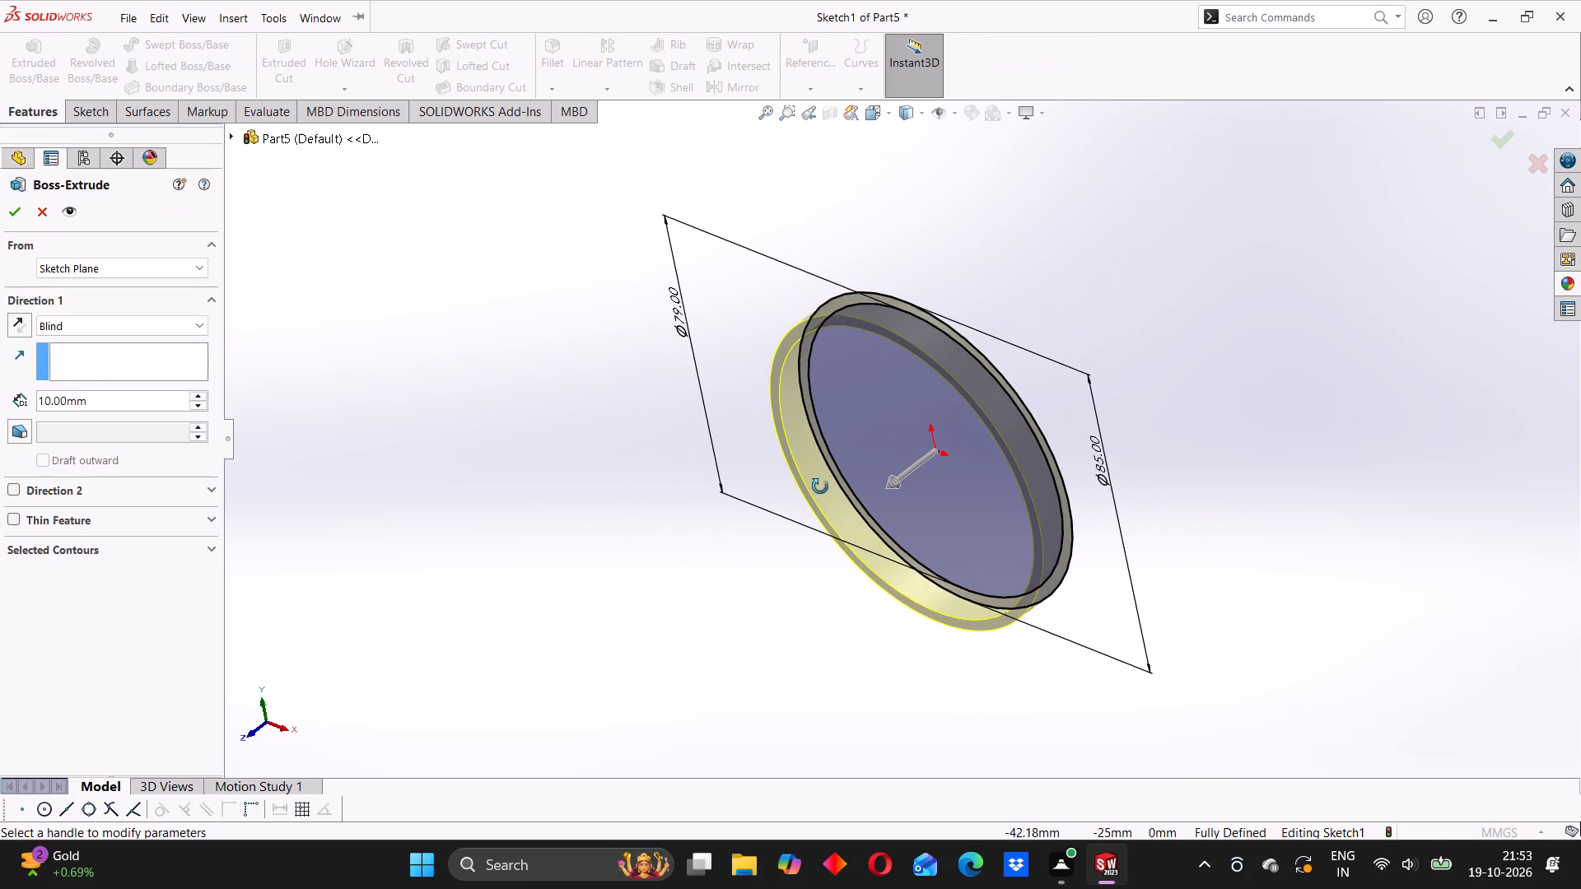
middle_drag(820, 486, 822, 486)
drag(93, 407, 79, 407)
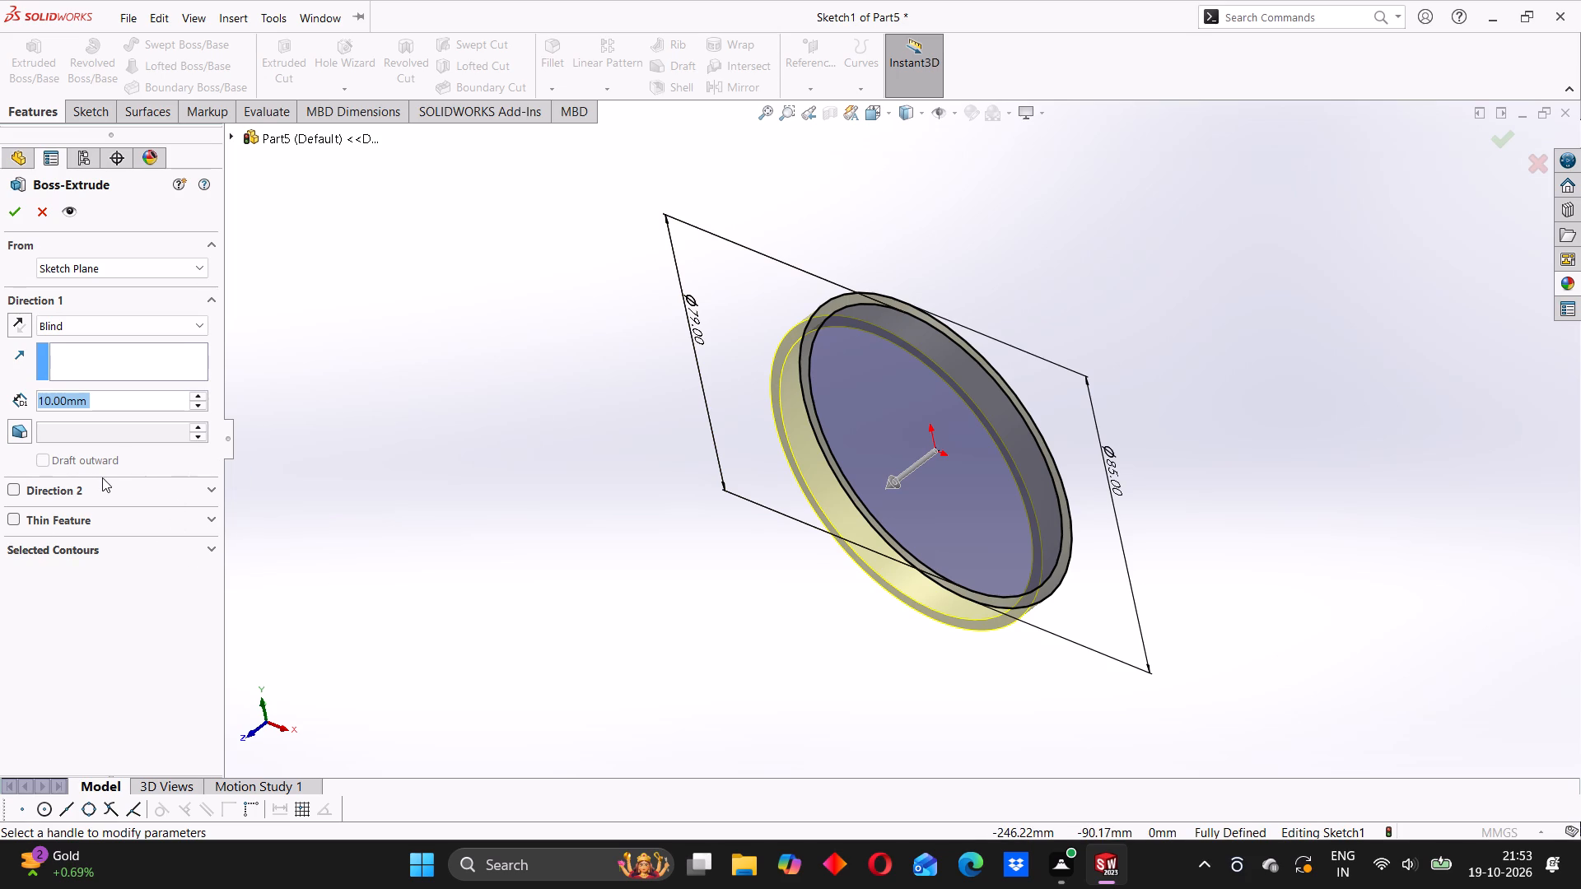
text(4.3)
key(Return)
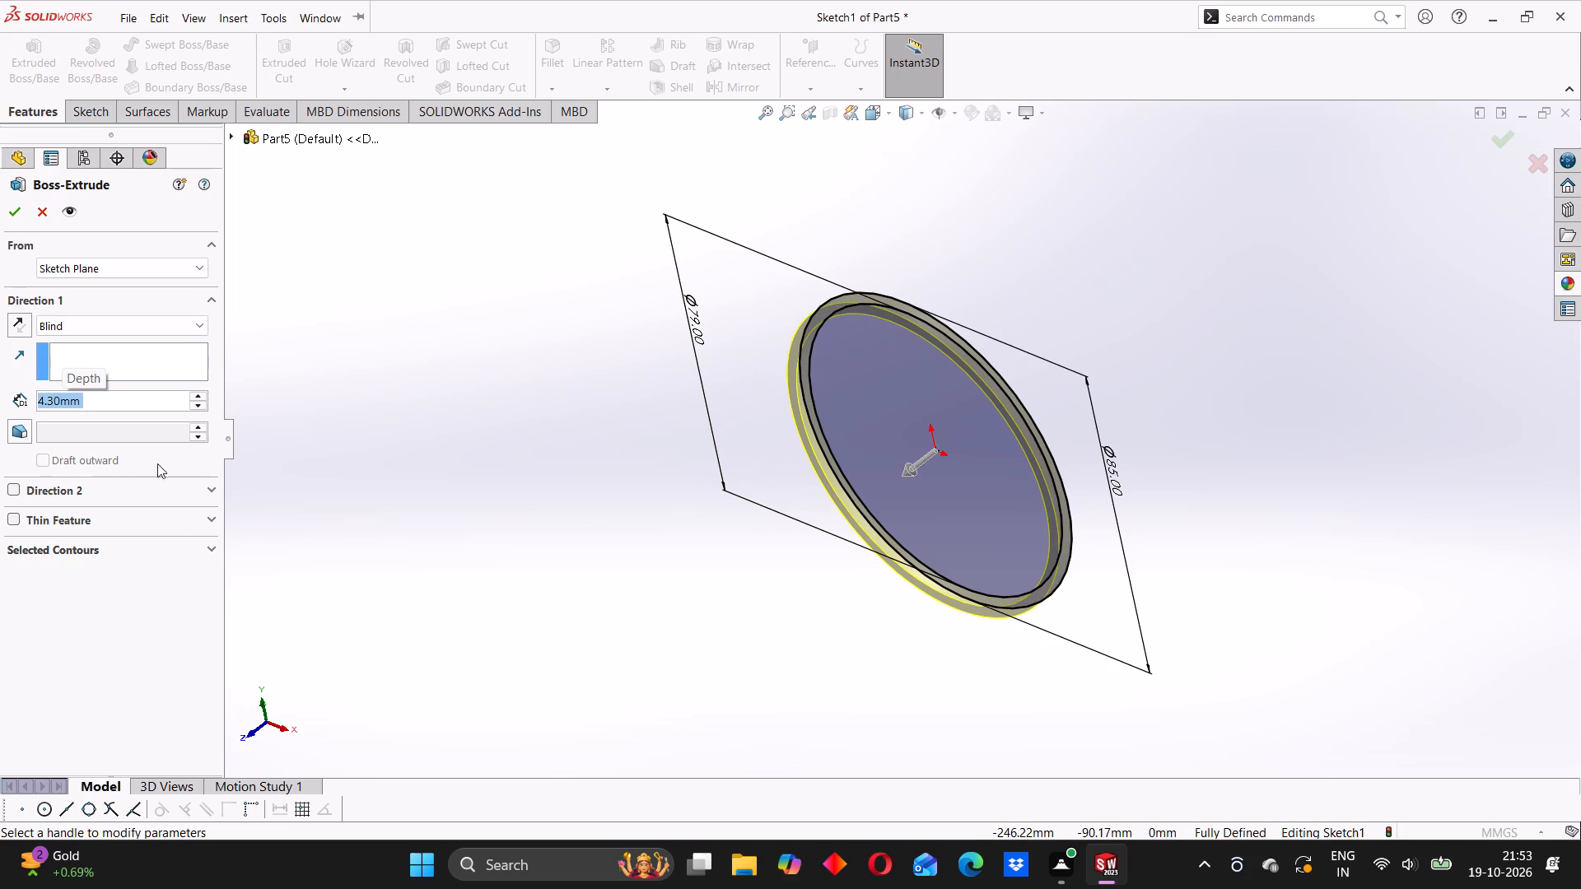
click(77, 323)
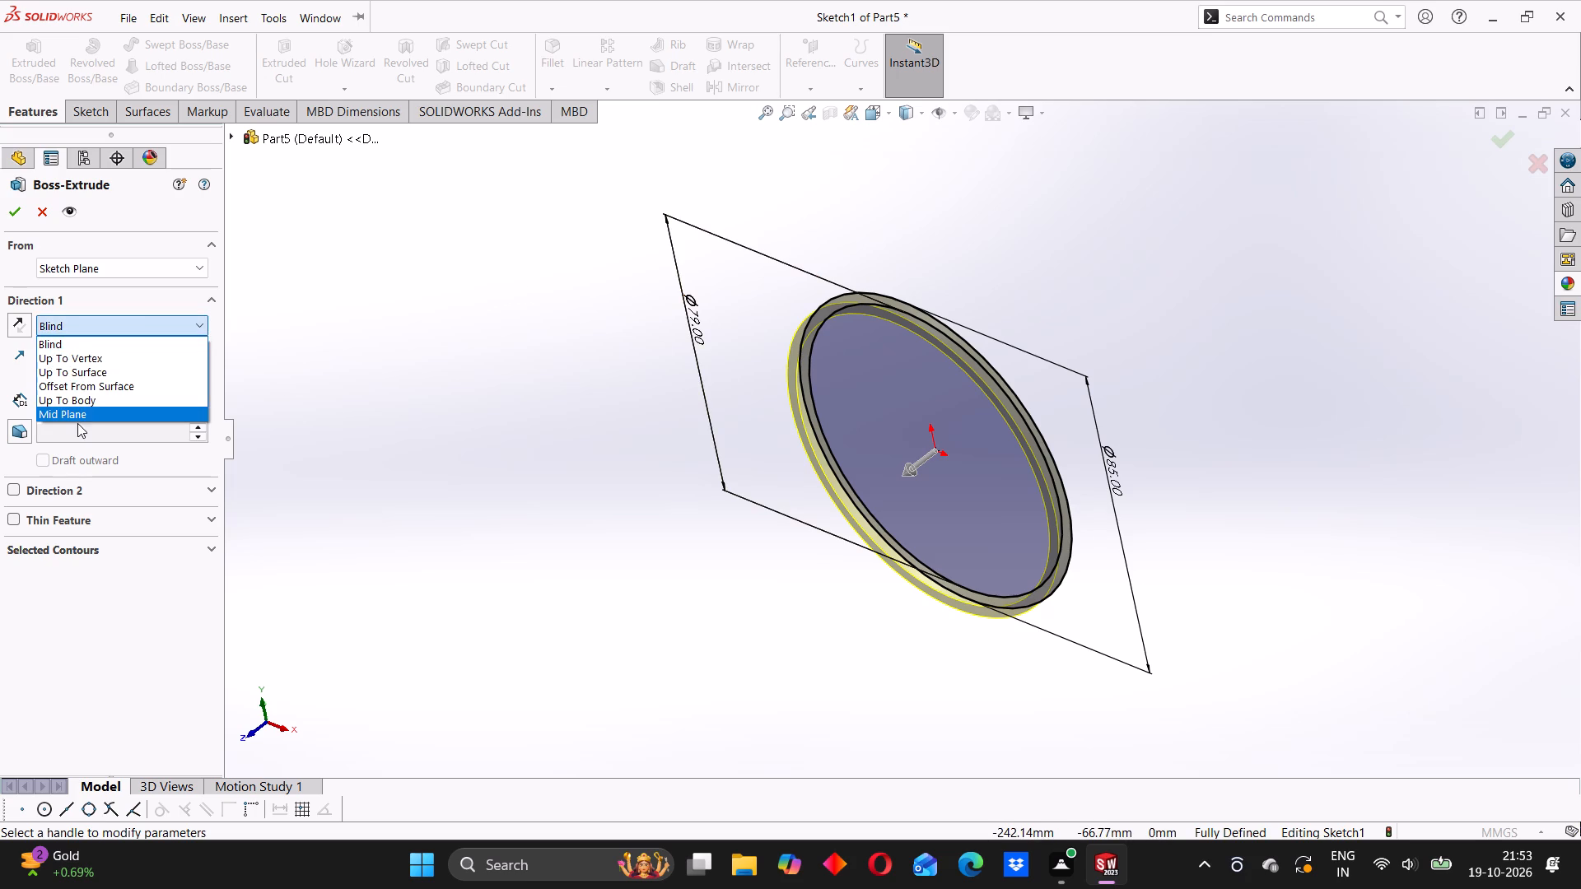
click(77, 417)
click(12, 218)
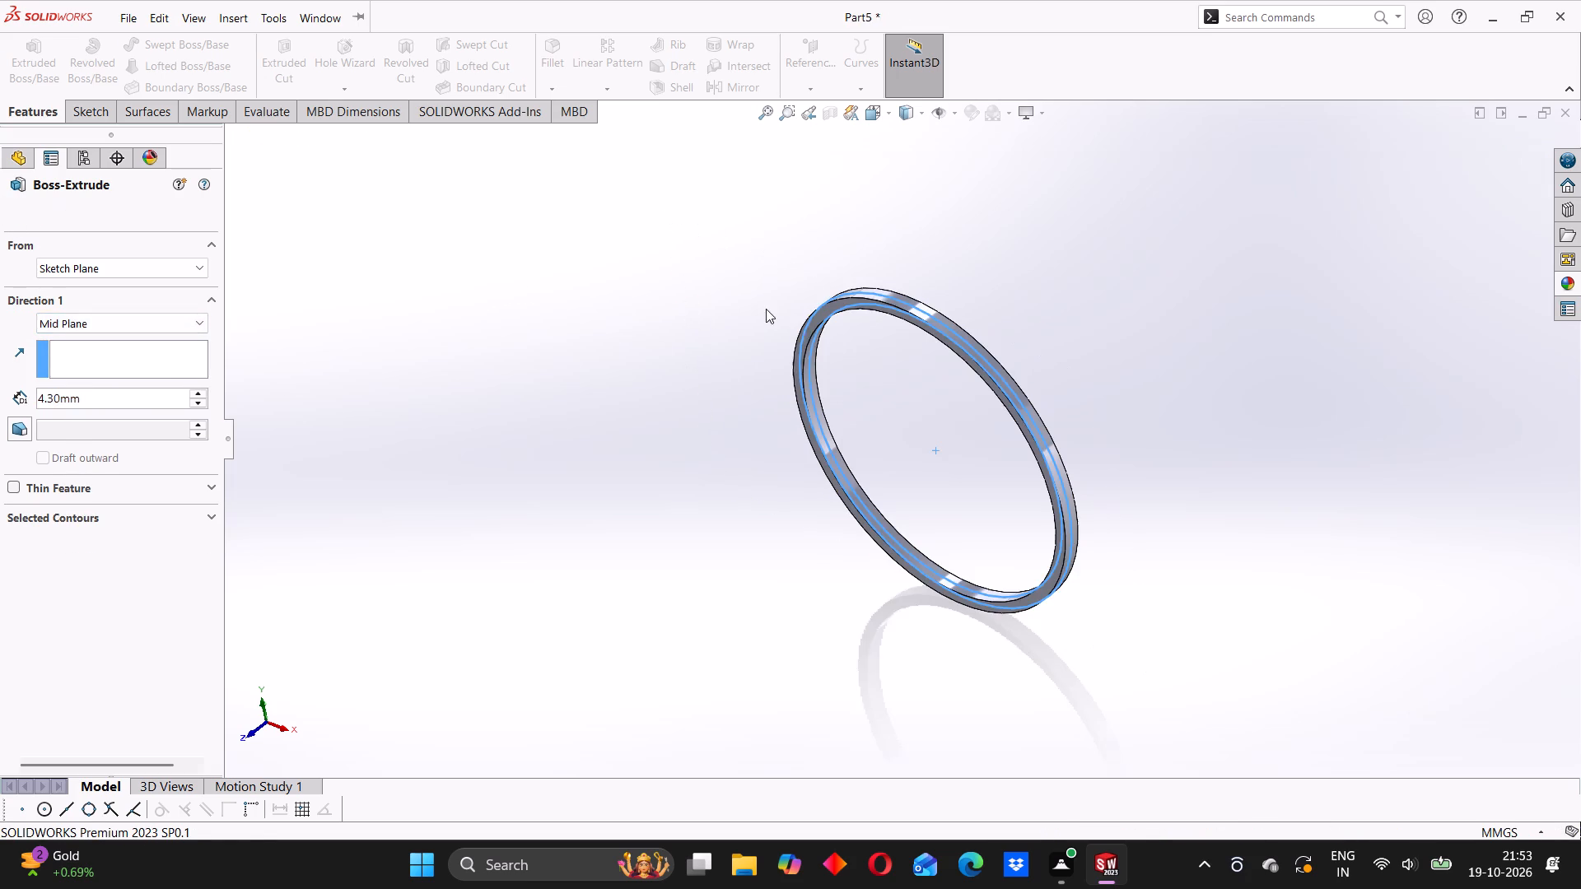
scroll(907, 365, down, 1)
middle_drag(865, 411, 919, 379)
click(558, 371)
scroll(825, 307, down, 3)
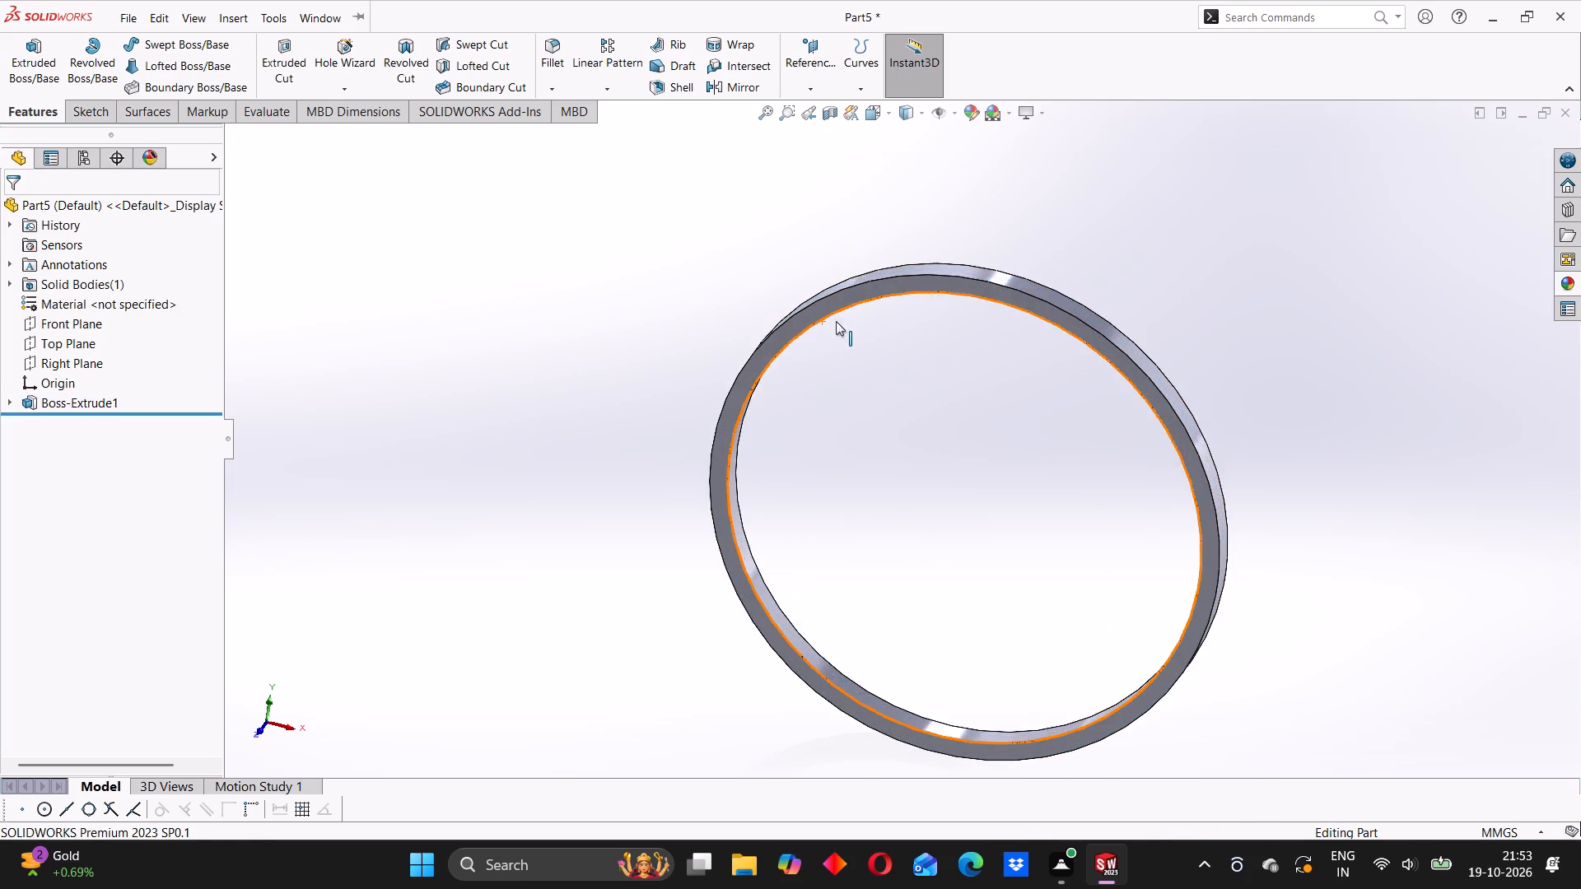
Examine the extruded ring from several angles and distances.
middle_drag(875, 393, 993, 494)
scroll(1007, 493, up, 3)
middle_drag(1059, 524, 1037, 484)
scroll(1031, 471, up, 4)
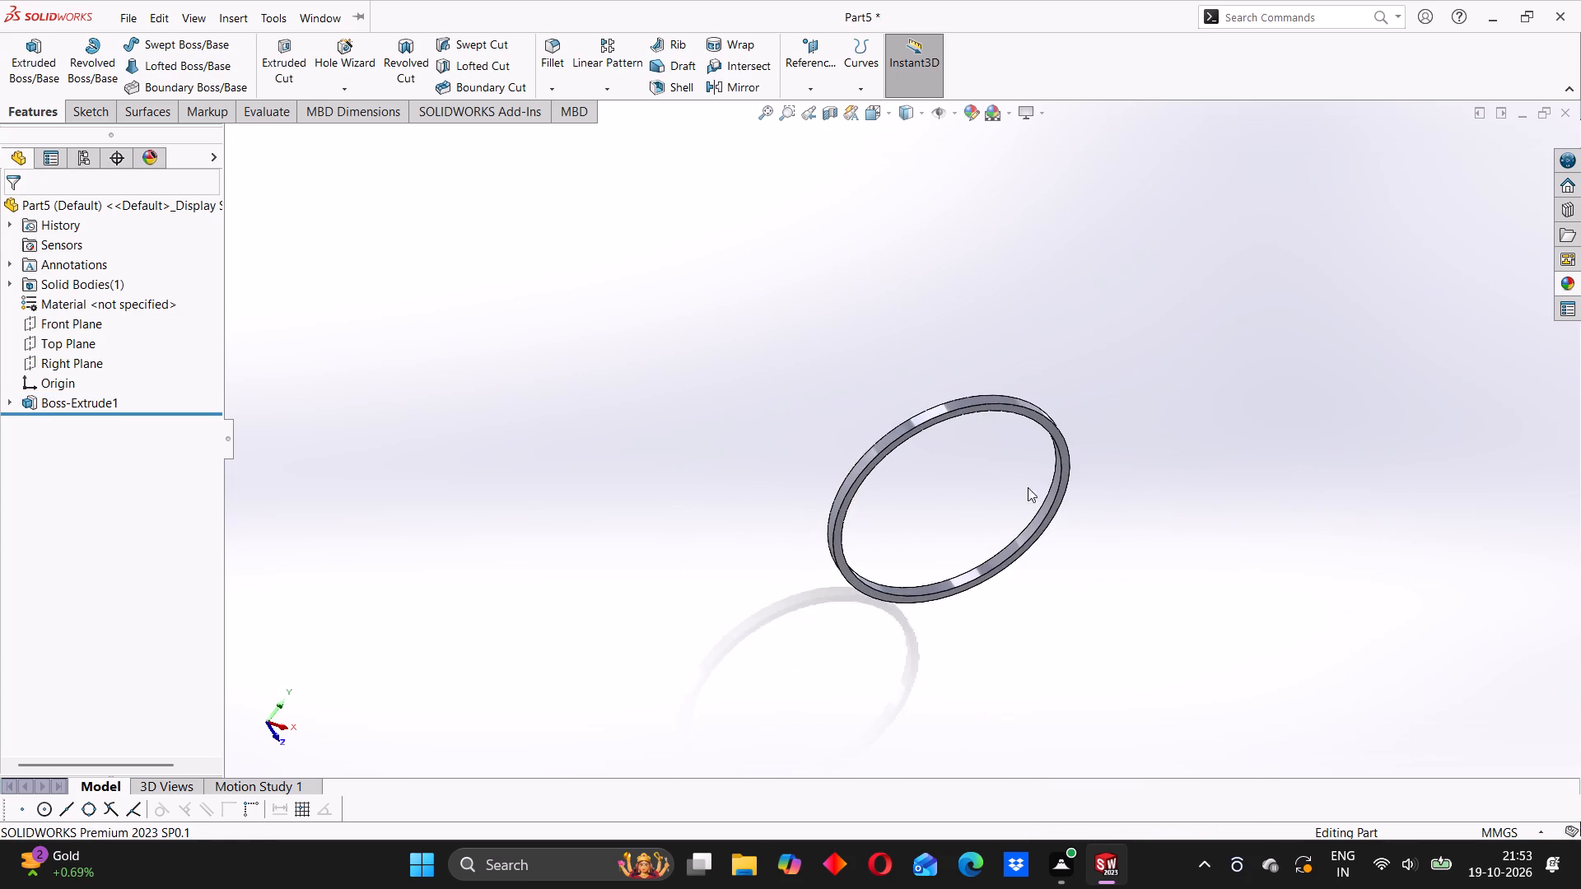
middle_drag(989, 523, 886, 468)
scroll(908, 457, down, 4)
middle_drag(916, 486, 931, 429)
scroll(901, 370, up, 2)
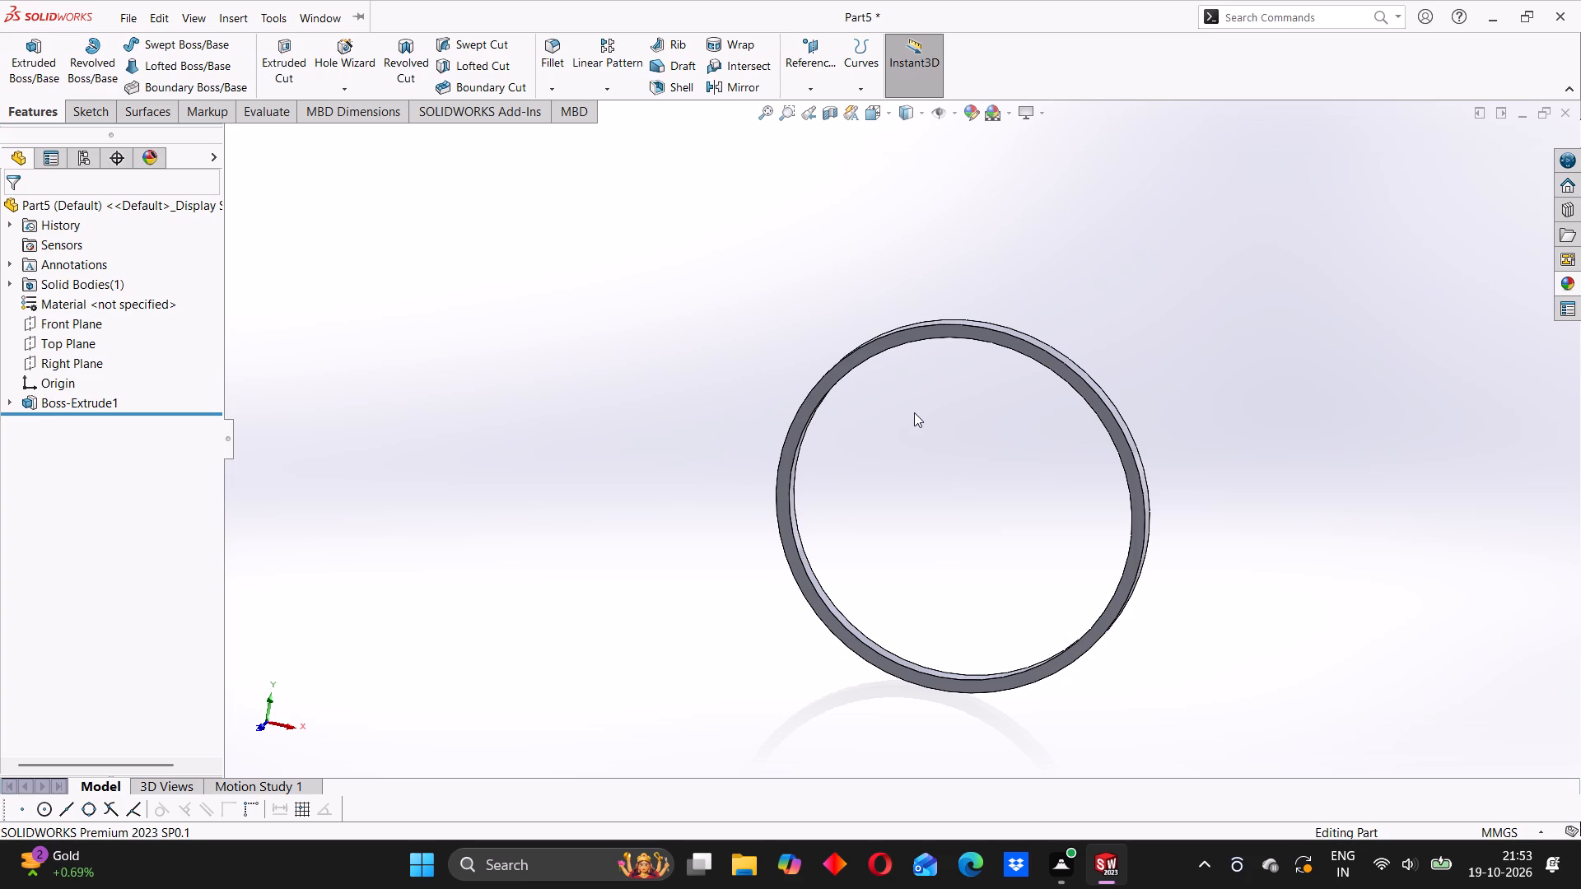
scroll(914, 412, down, 1)
scroll(946, 477, up, 2)
scroll(954, 449, down, 2)
middle_drag(956, 458, 870, 479)
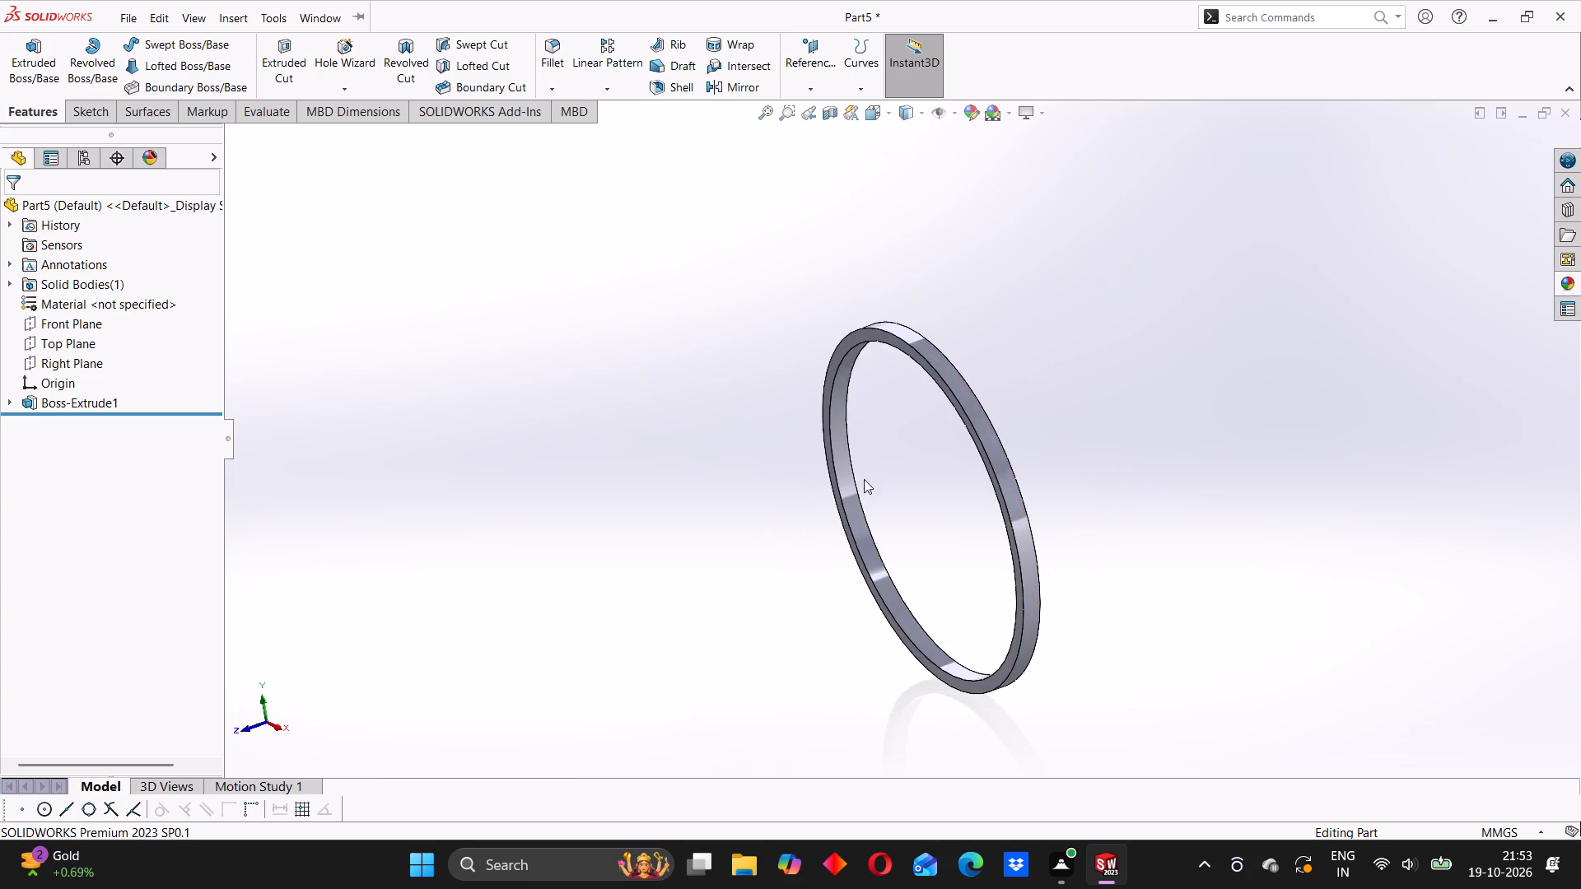
scroll(865, 426, down, 2)
middle_drag(872, 447, 893, 445)
scroll(986, 486, up, 2)
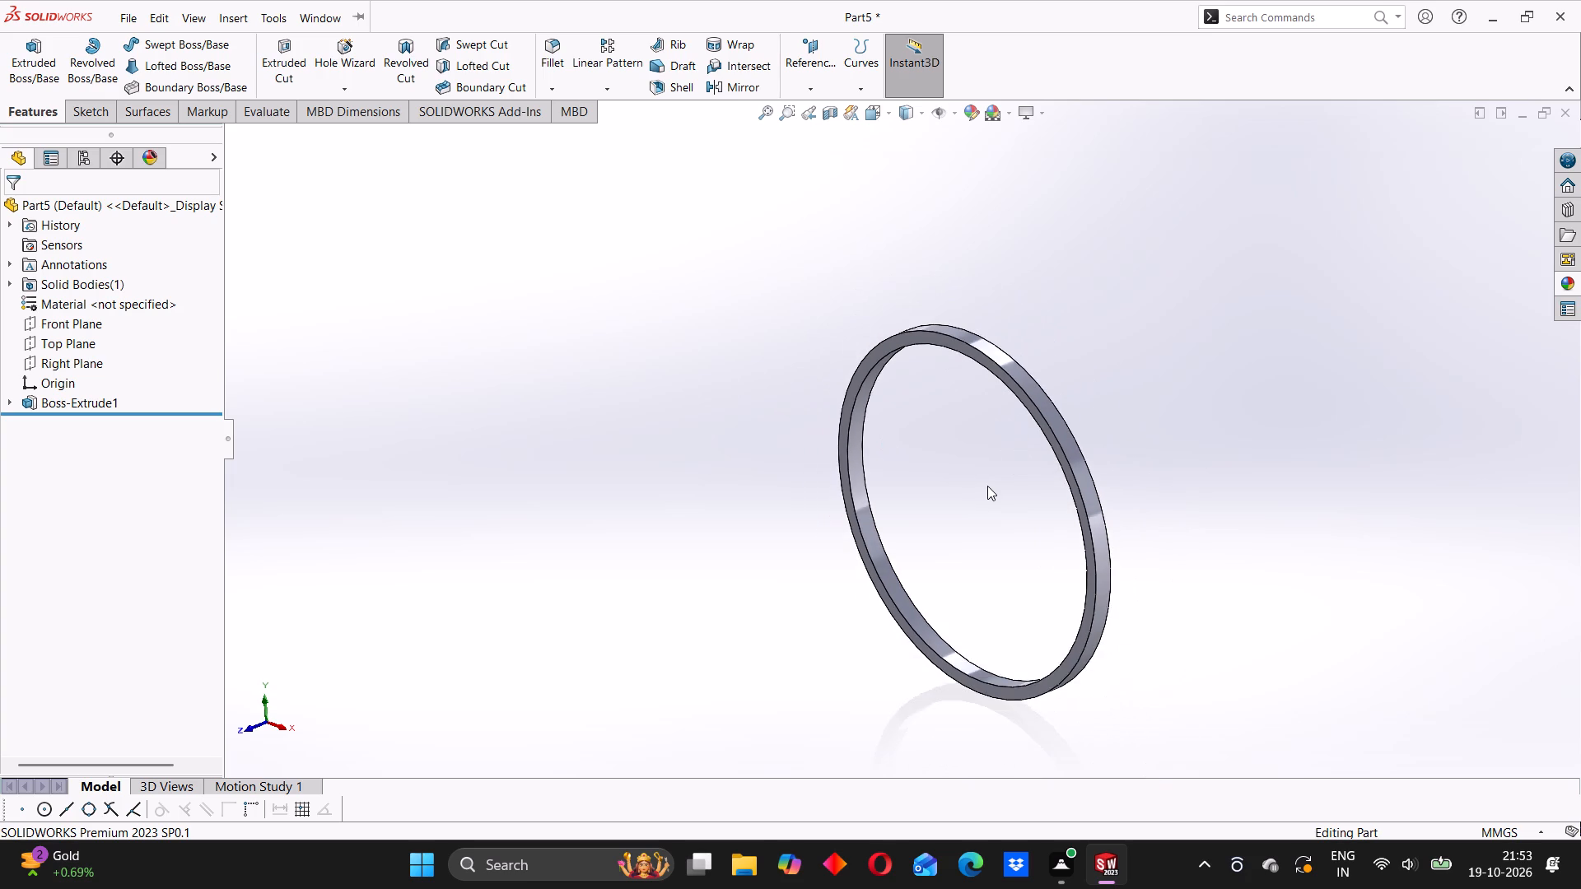
middle_drag(974, 483, 1004, 459)
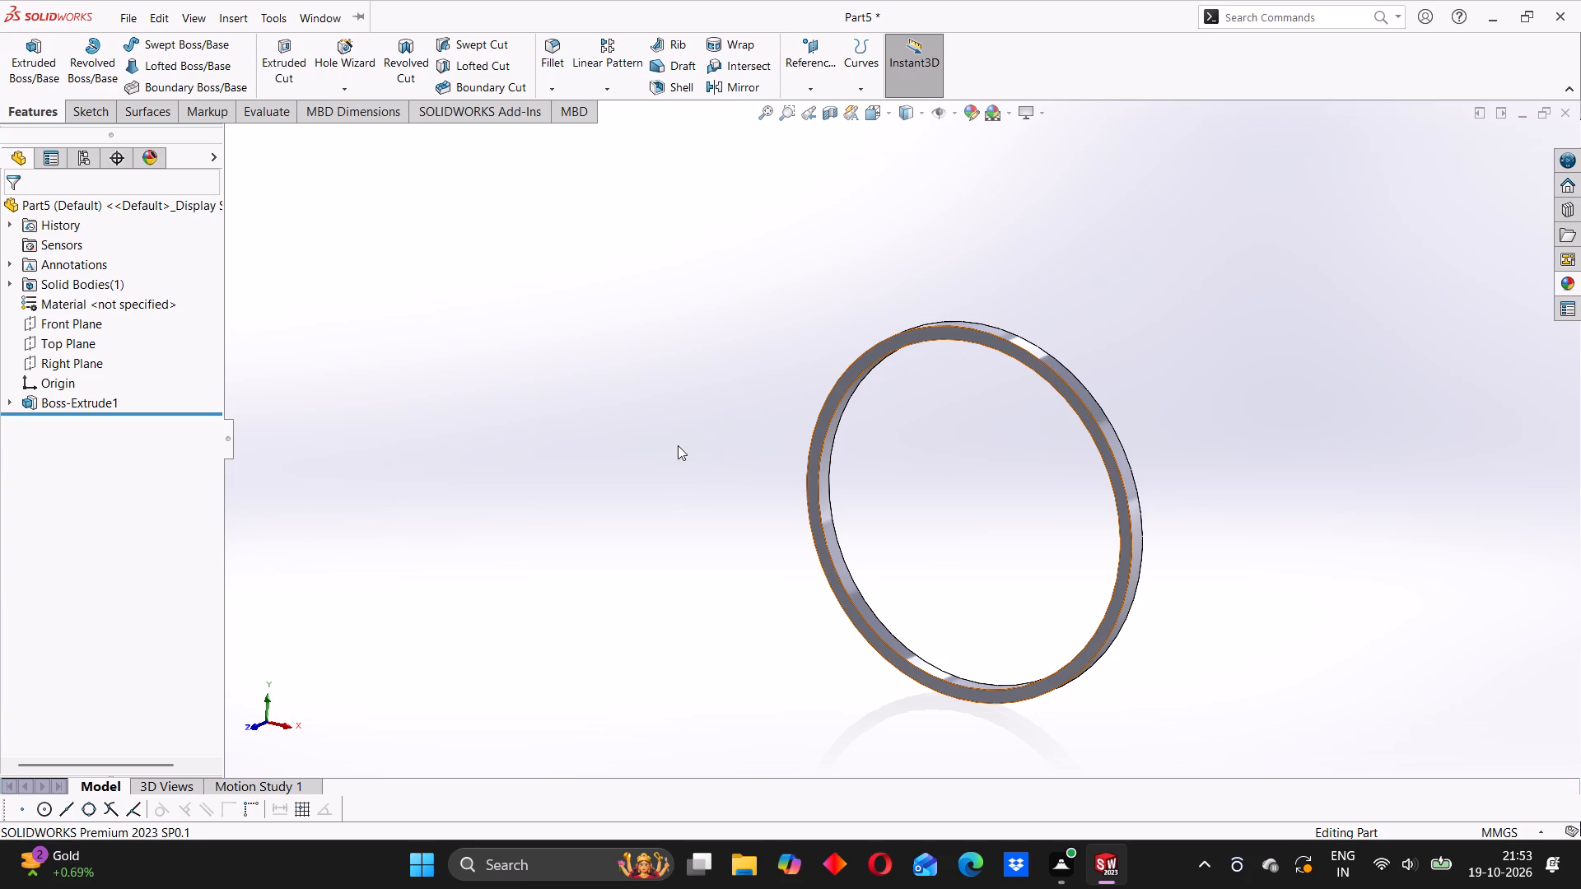
Apply a dark grey colour from the standard swatches to the ring's extrude feature.
right_click(877, 356)
click(1033, 307)
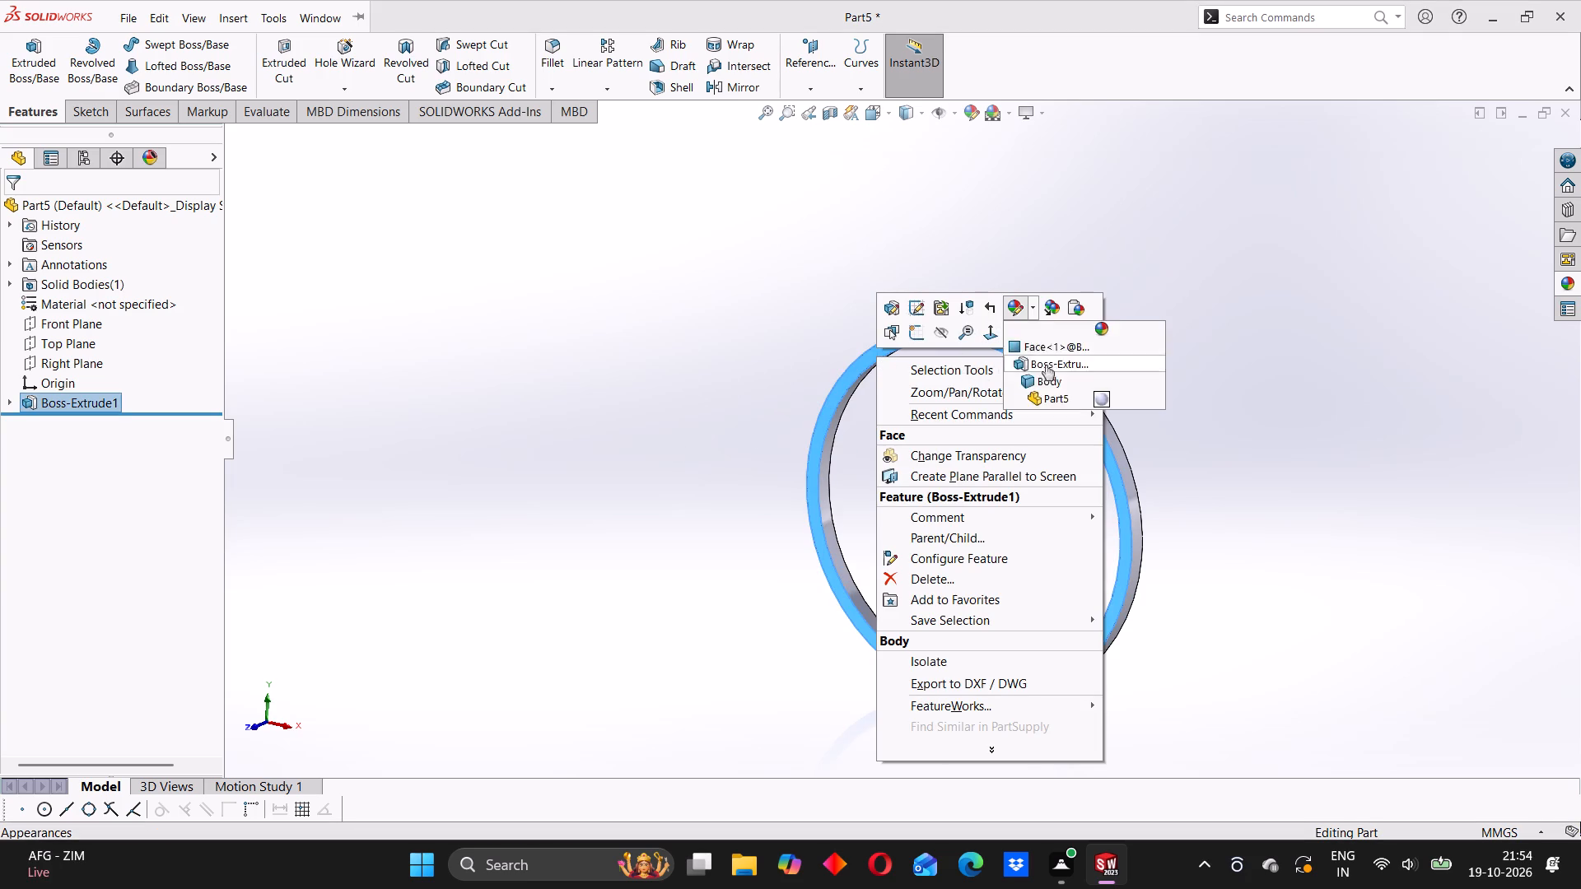
click(1044, 384)
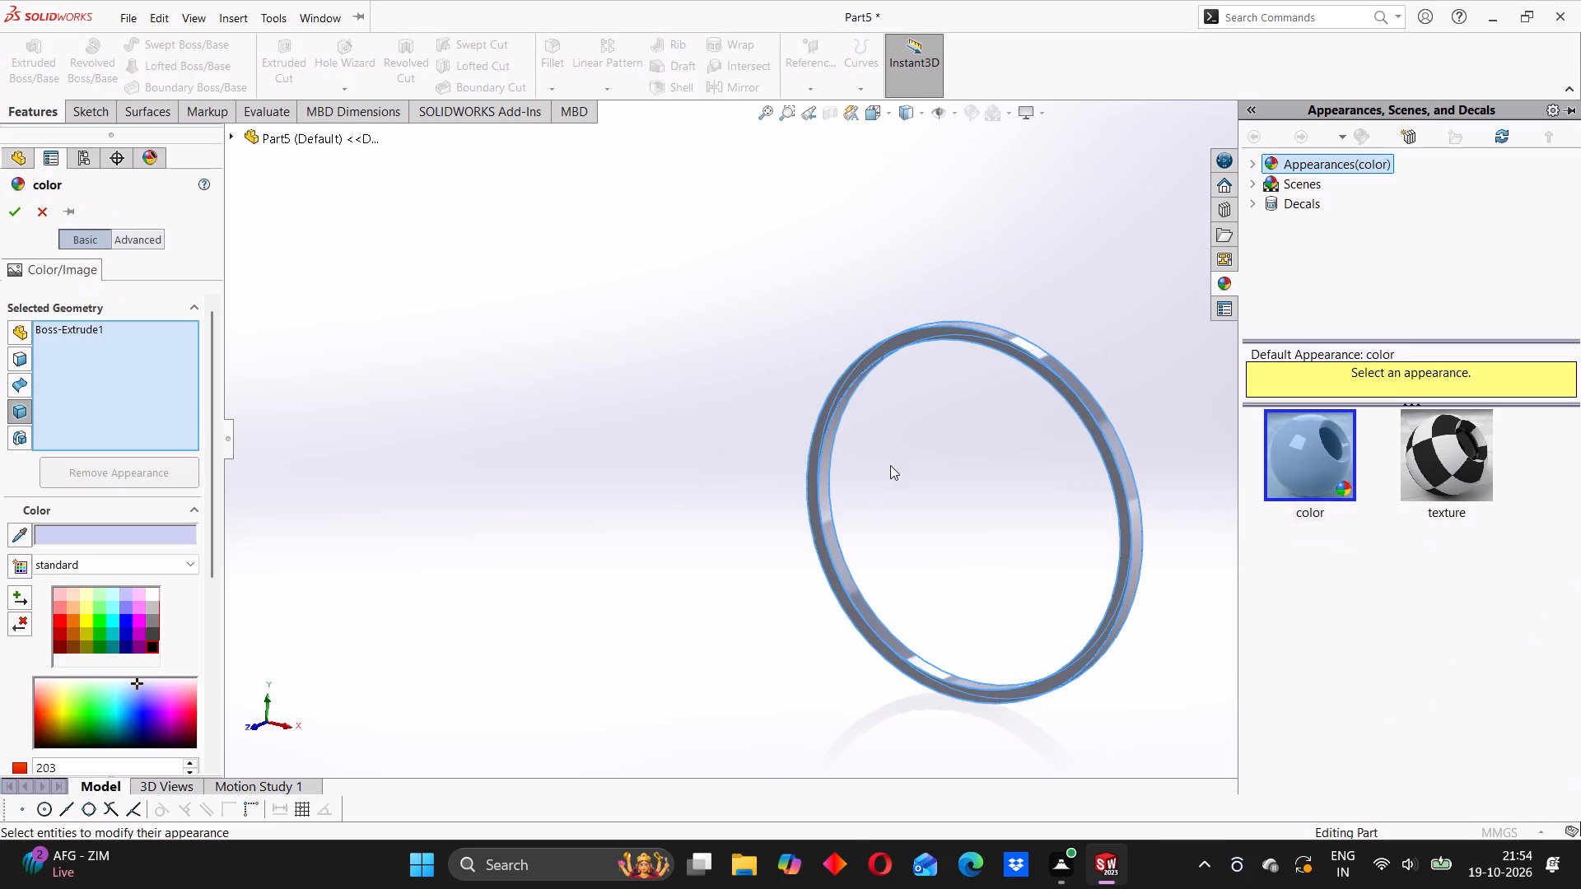
click(157, 632)
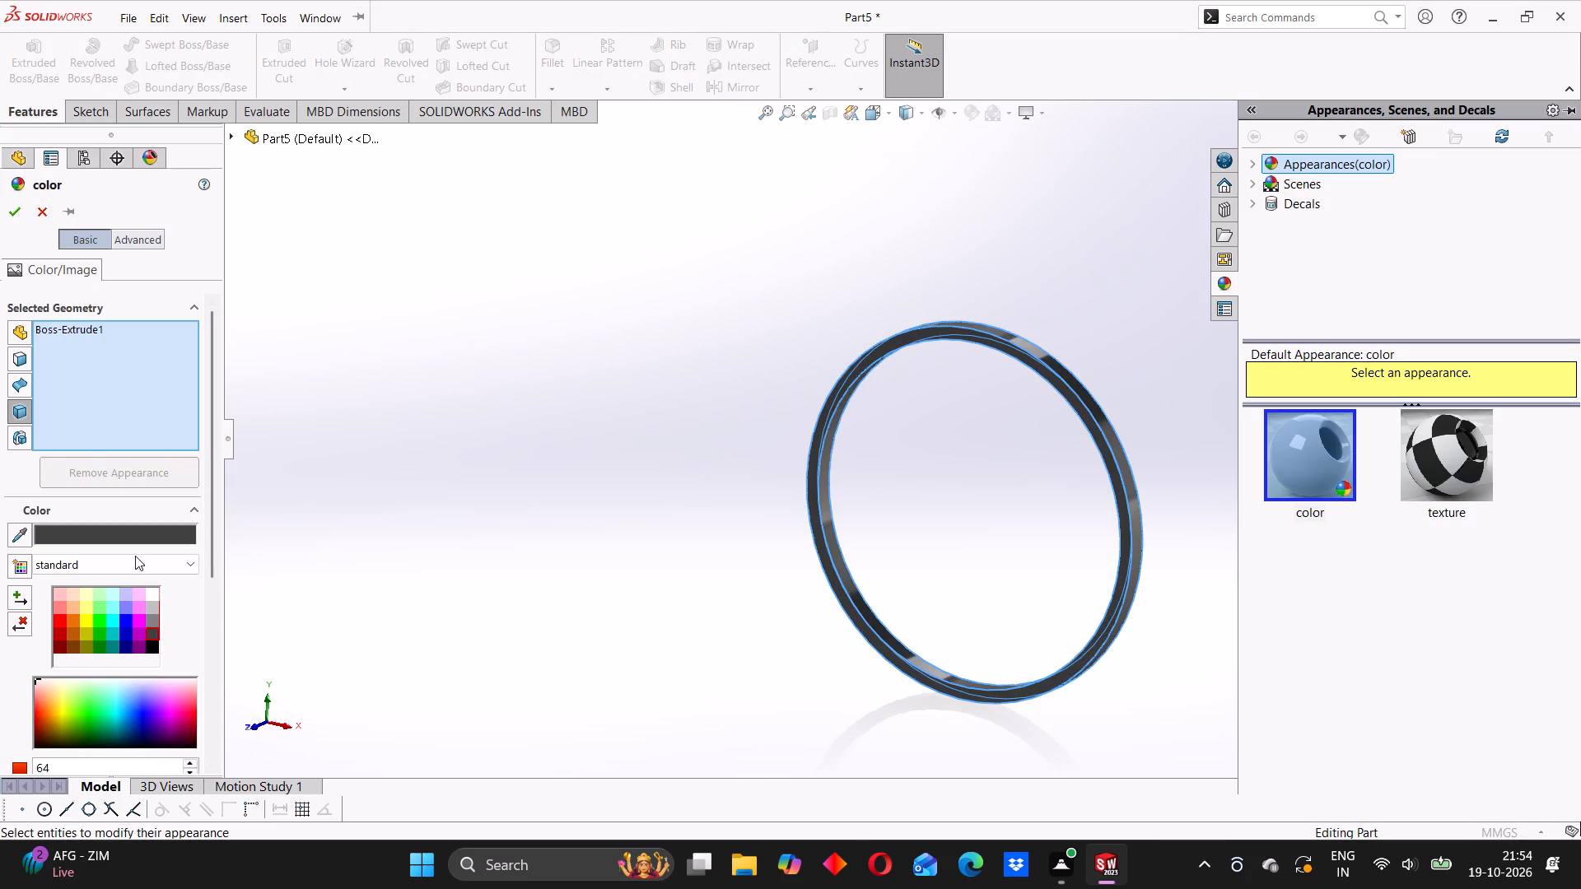
click(12, 215)
middle_drag(842, 556, 886, 529)
click(749, 434)
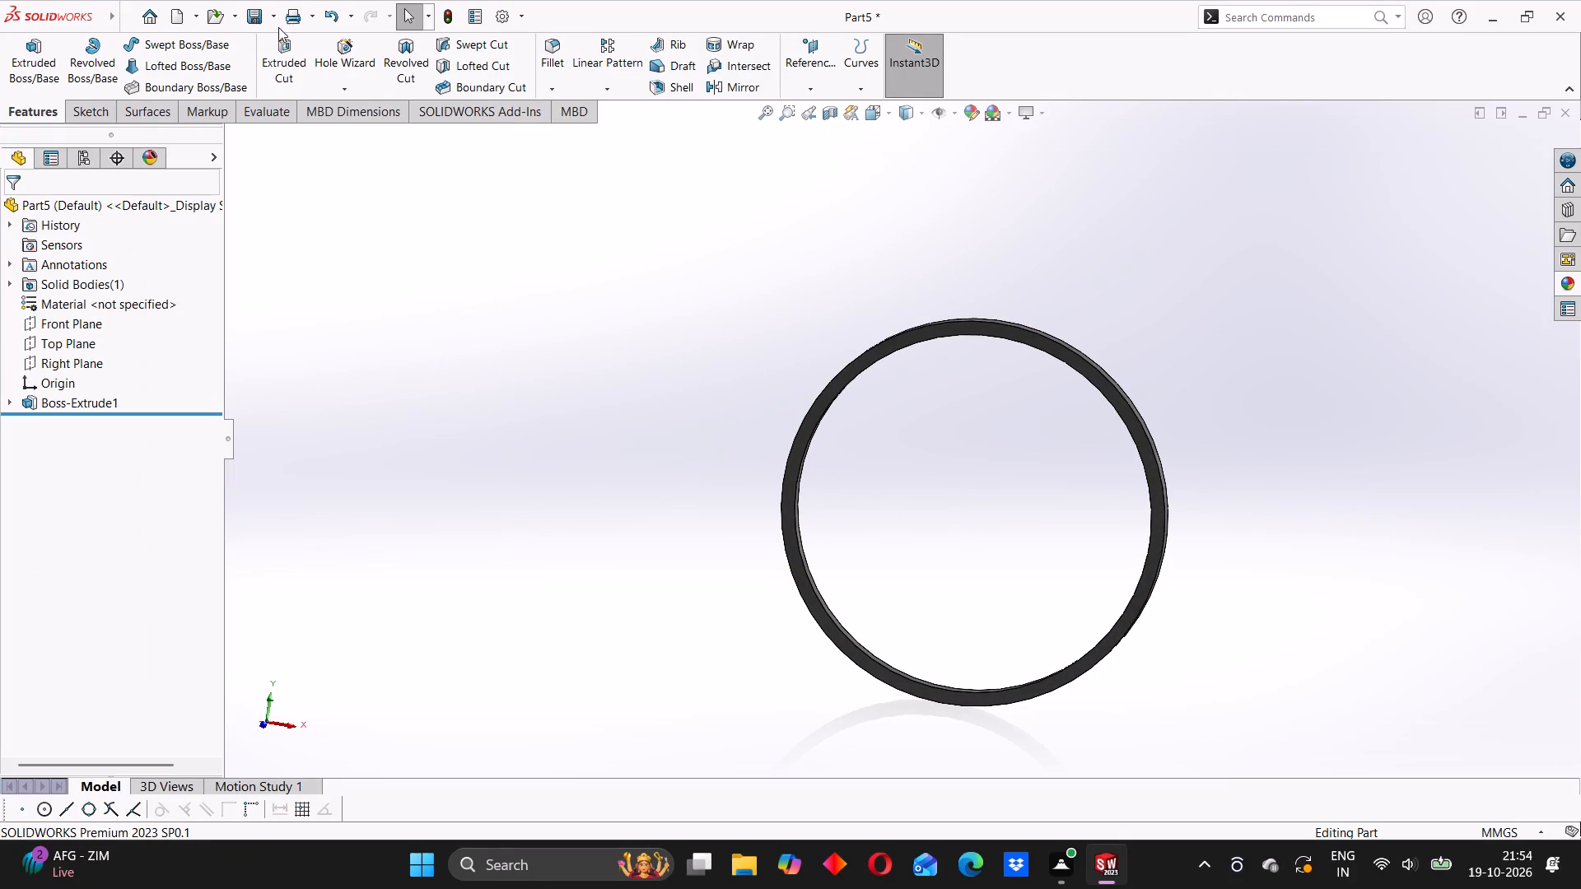
Start saving the part under a new name and create and open a folder named 4 CYLINDER ENGINE in Downloads.
click(271, 22)
click(298, 63)
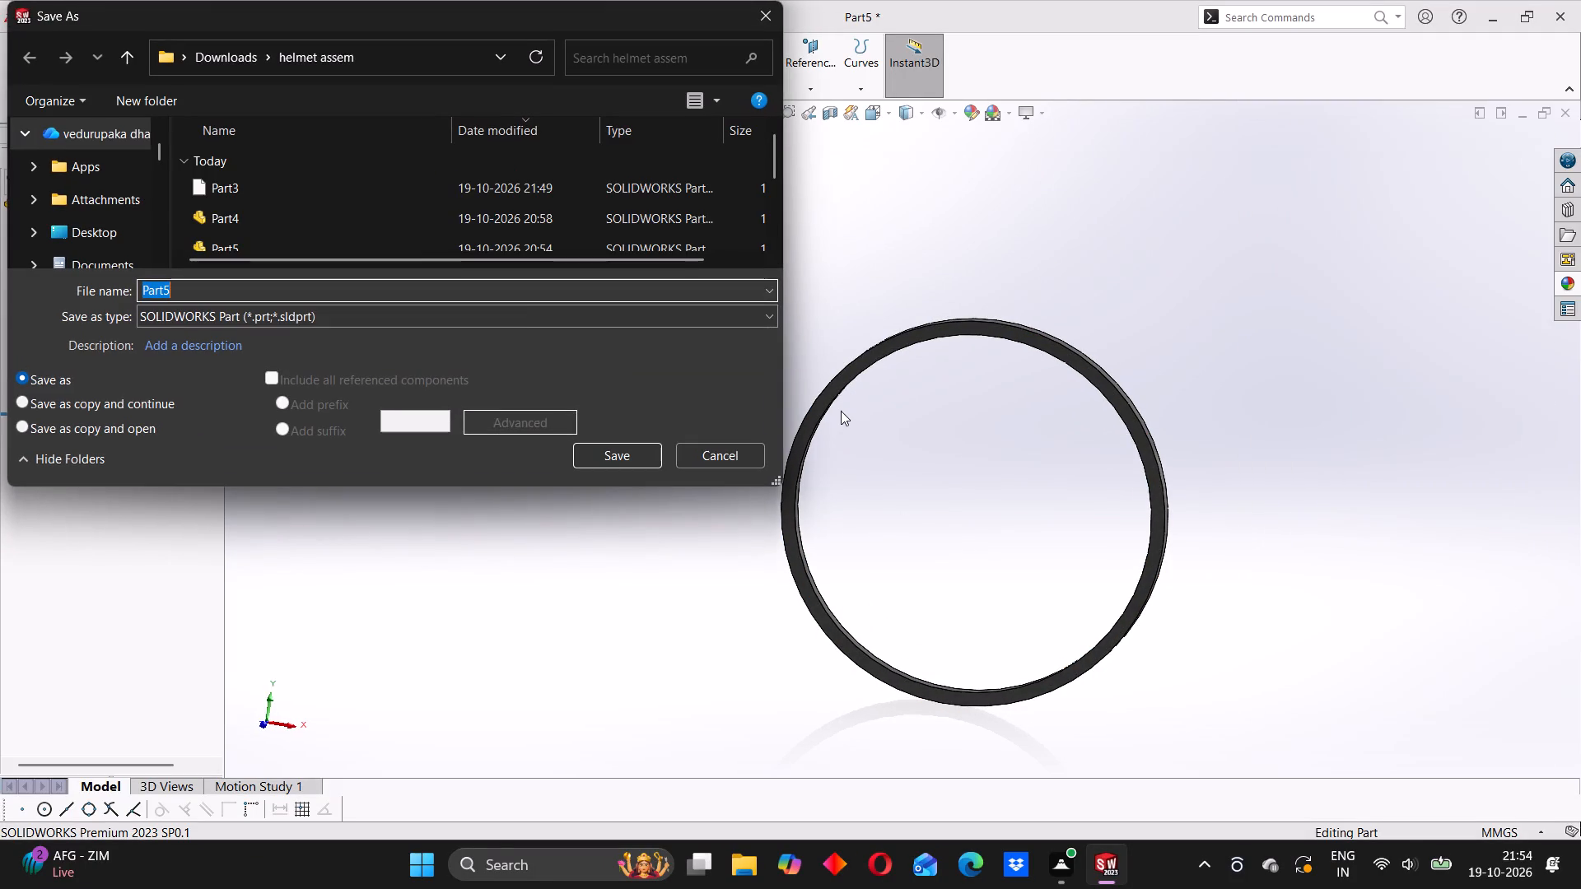
click(205, 60)
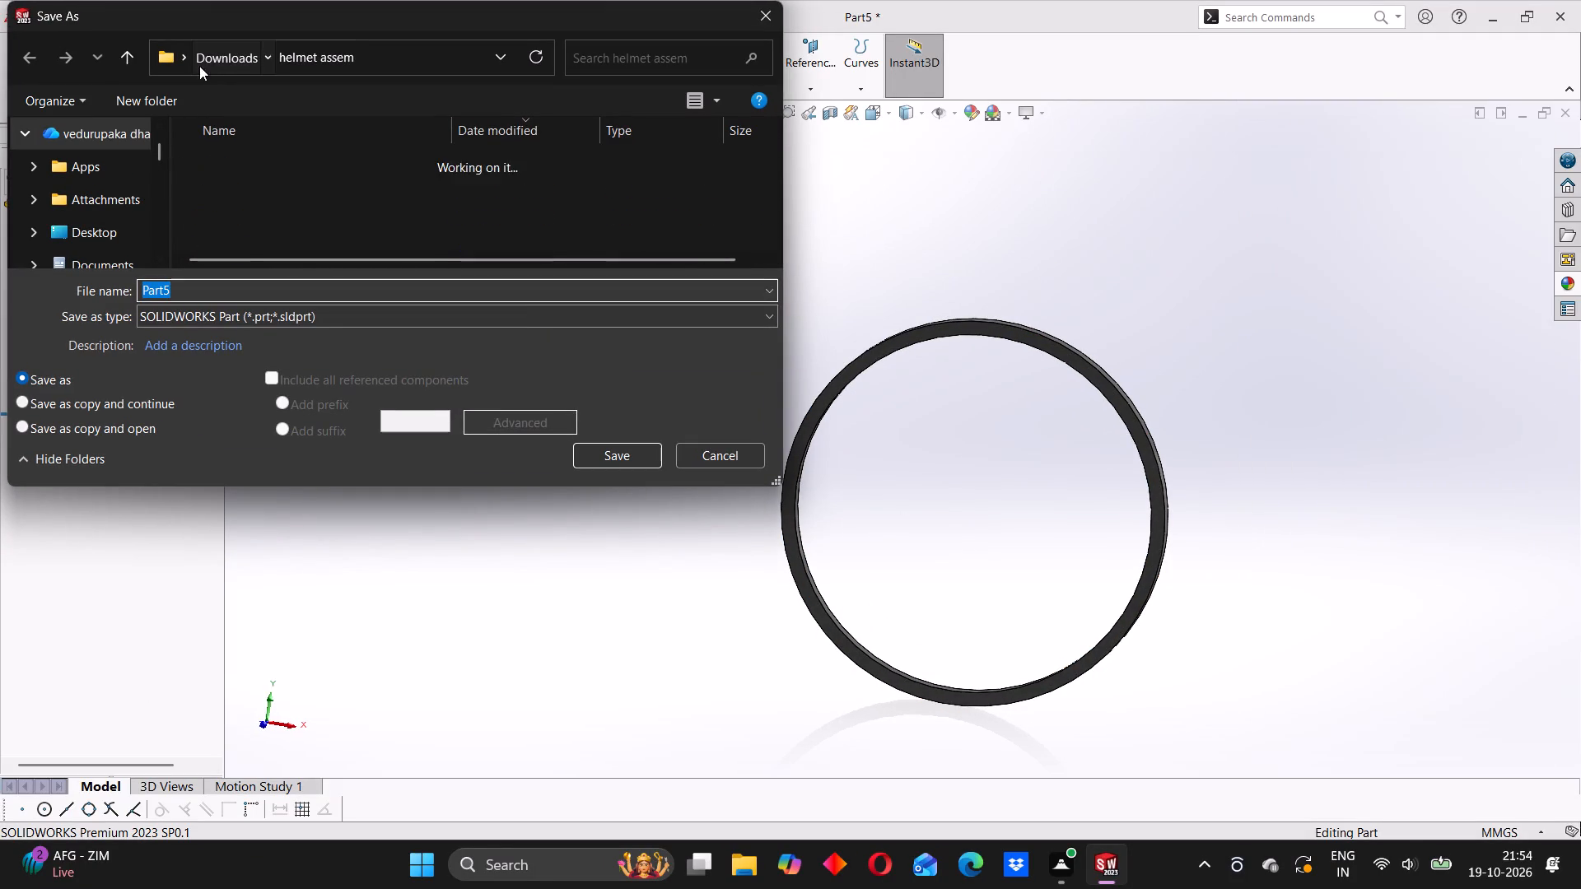
click(124, 98)
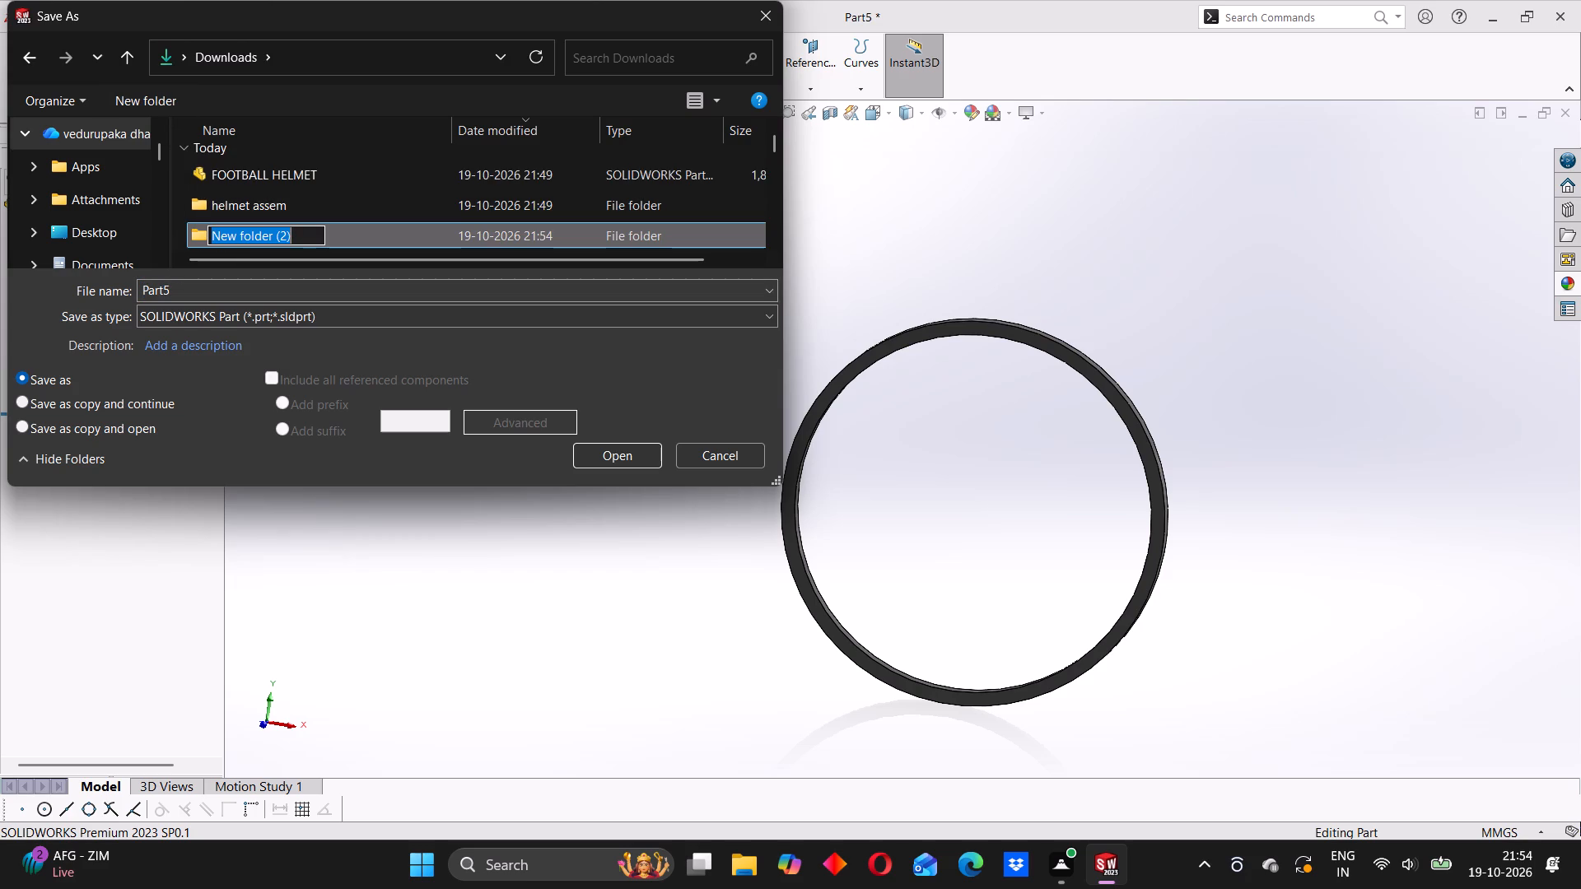
text(4 CYLINDER ENGINE)
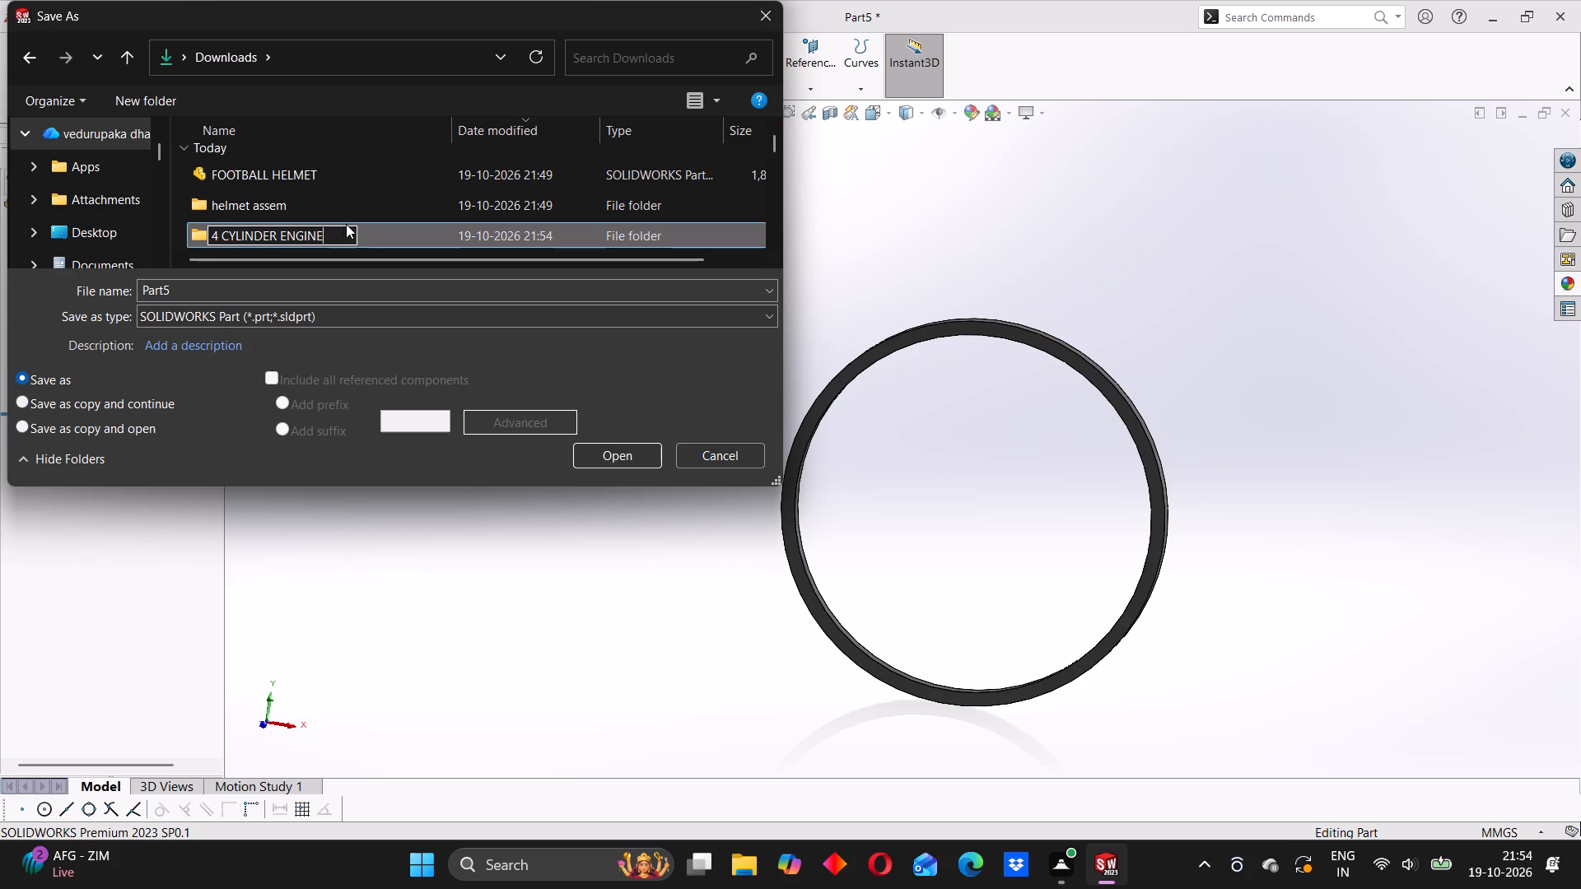
click(370, 231)
double_click(379, 230)
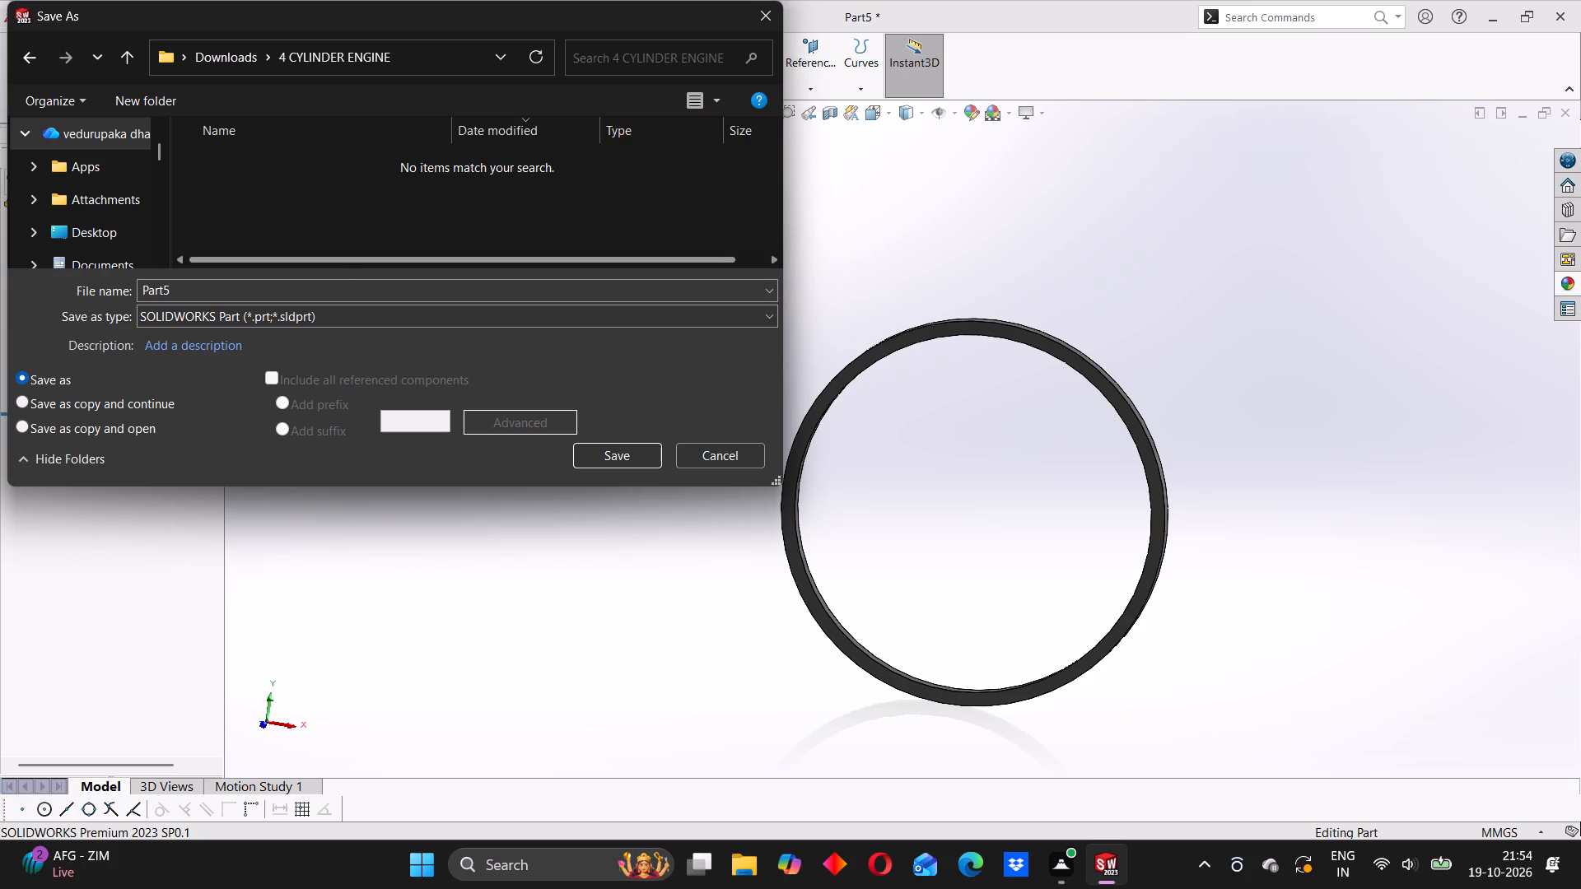
Name the part file PISTON RING and save it in the 4 CYLINDER ENGINE folder.
drag(189, 285, 182, 285)
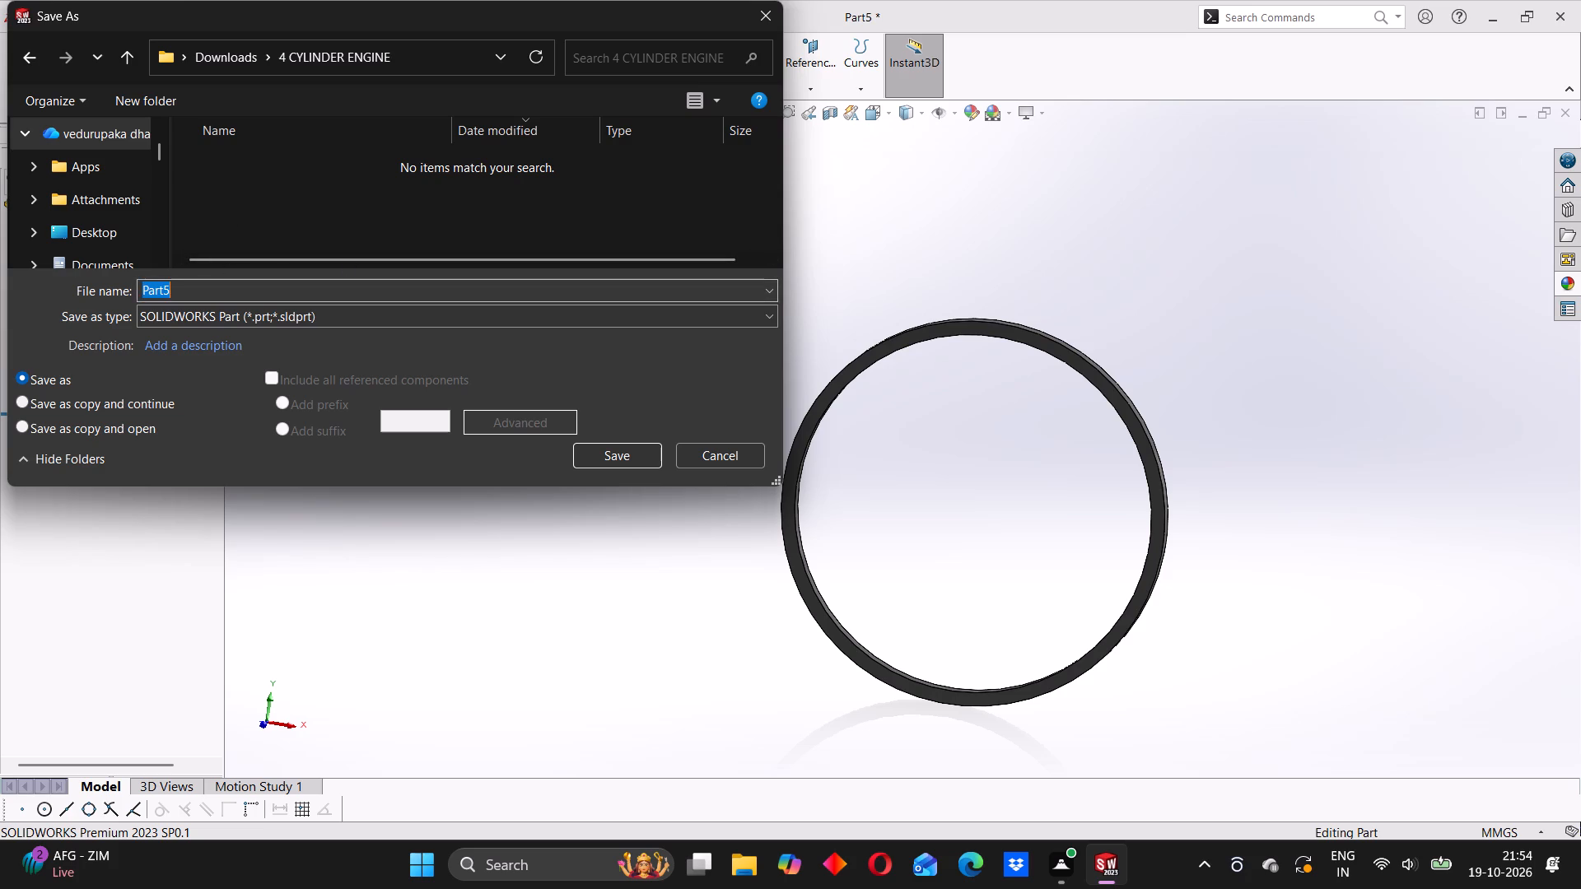
drag(182, 285, 119, 286)
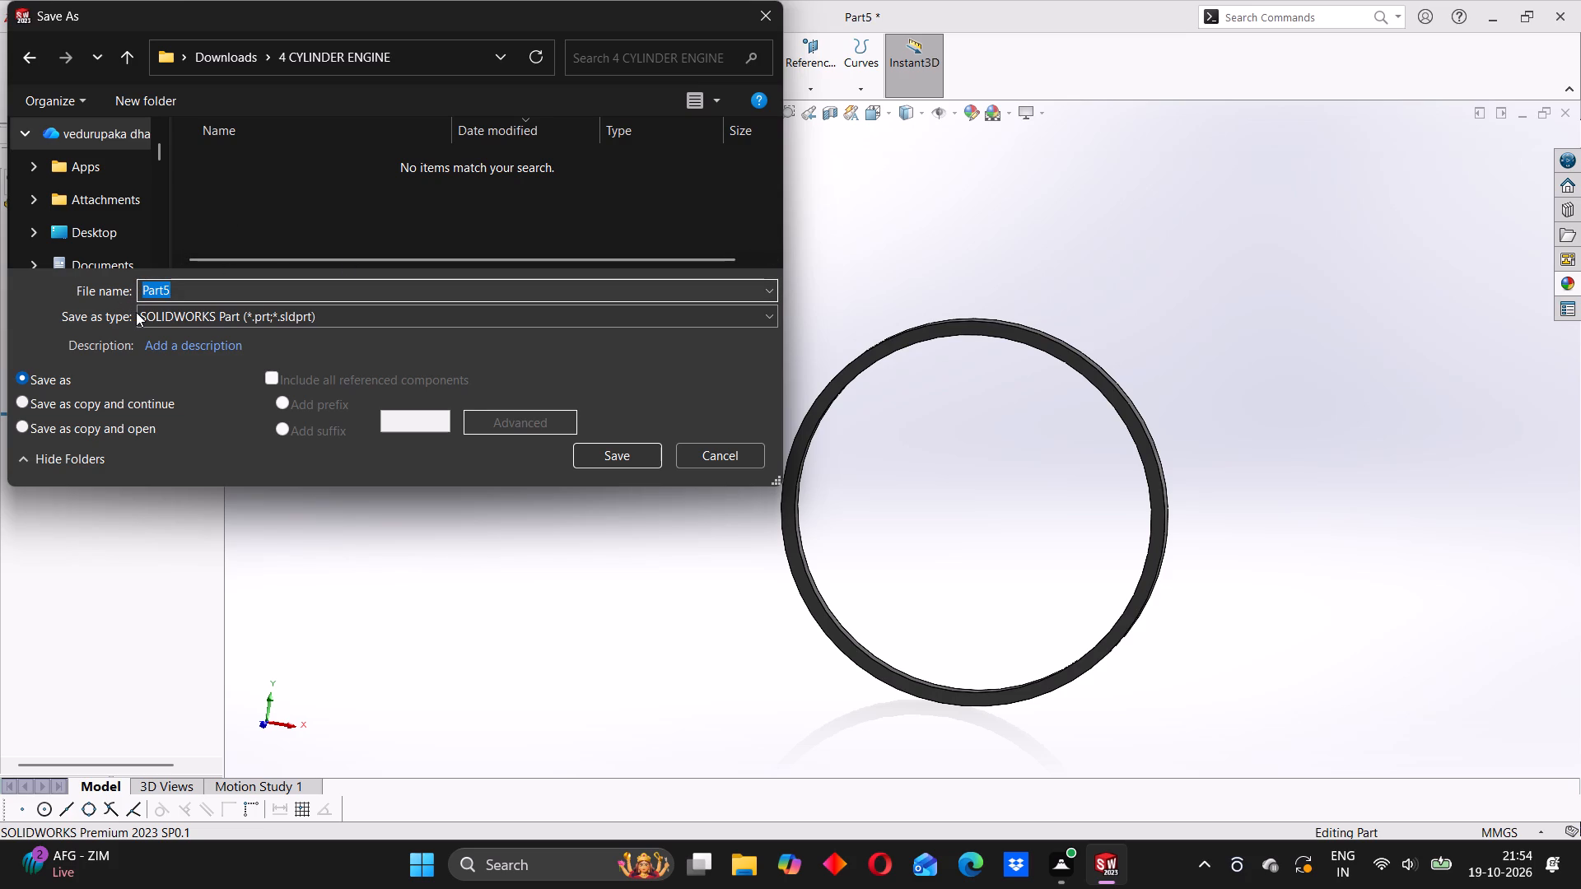
text(PISTON)
key(space)
text(RING)
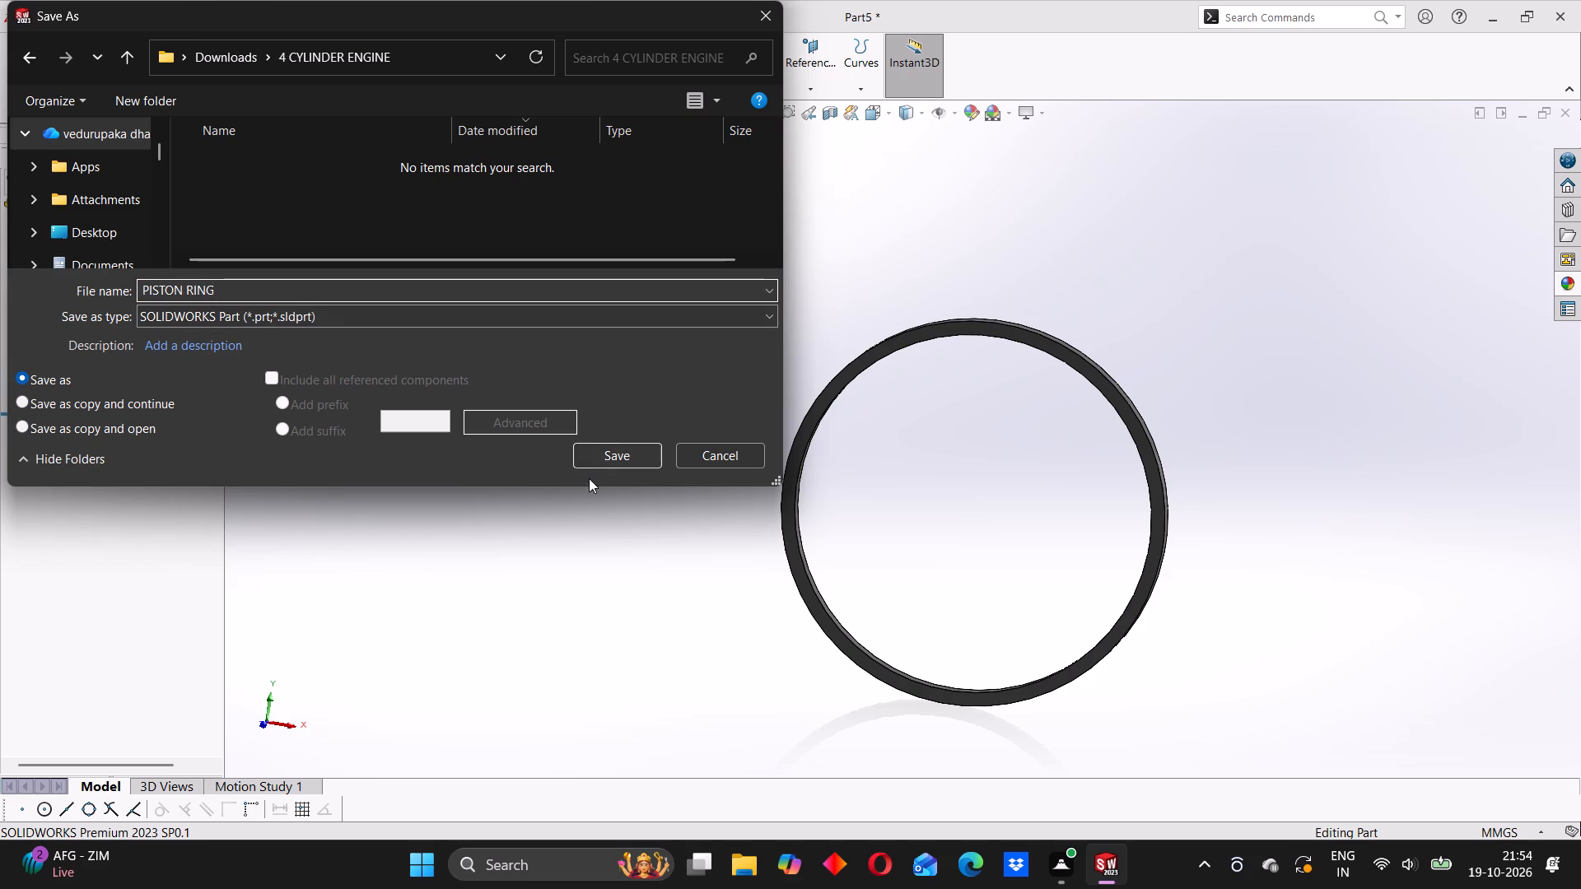
click(603, 452)
Save PISTON RING again in the same folder using a different file type.
click(276, 15)
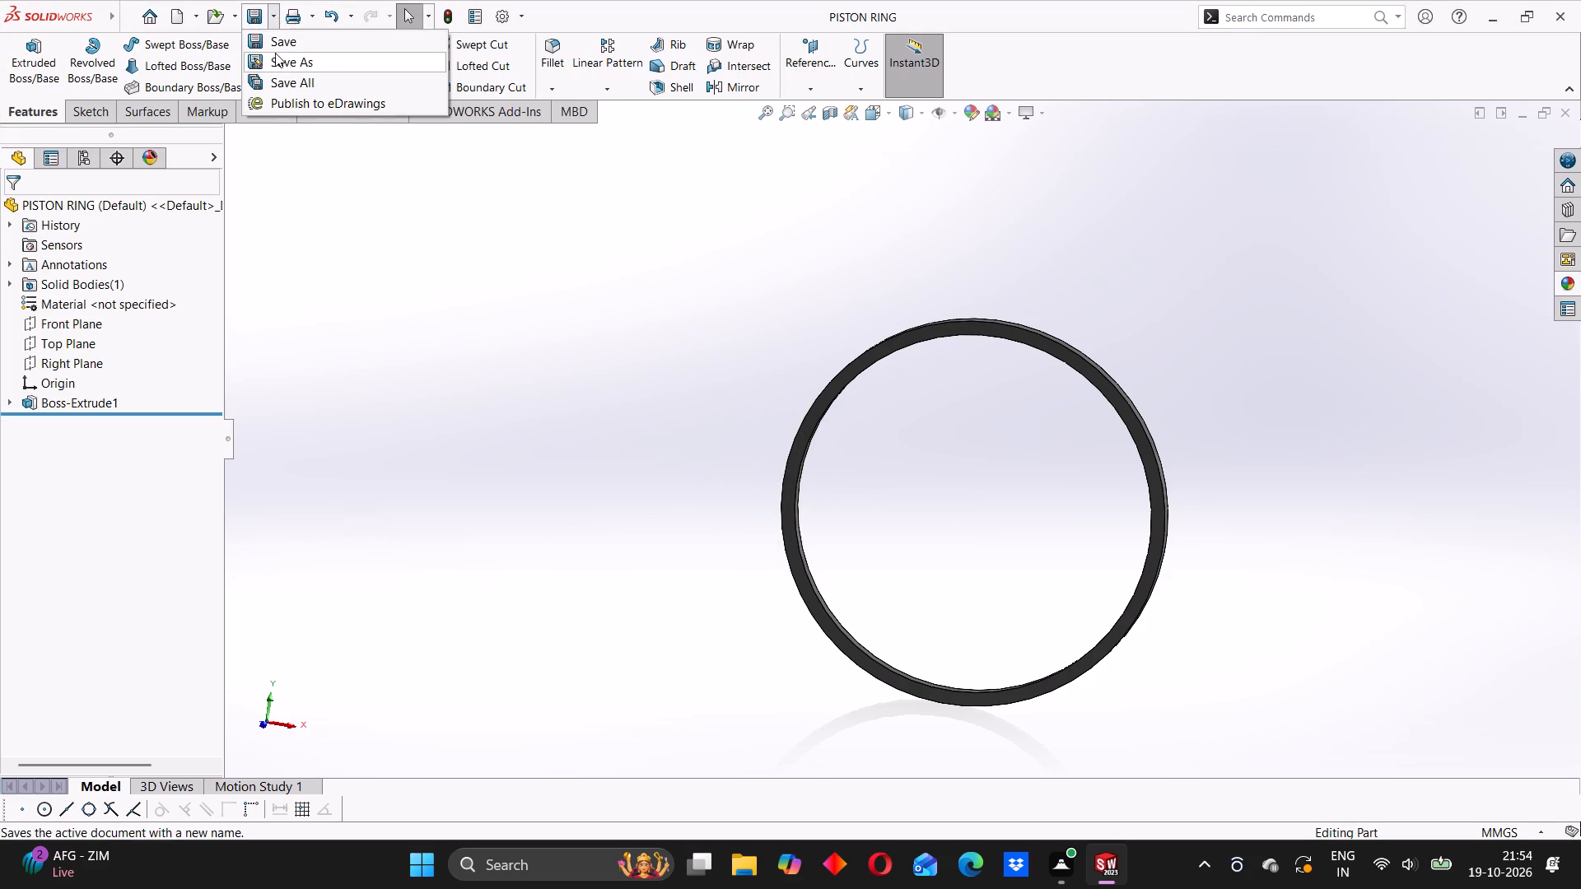
click(275, 57)
click(273, 331)
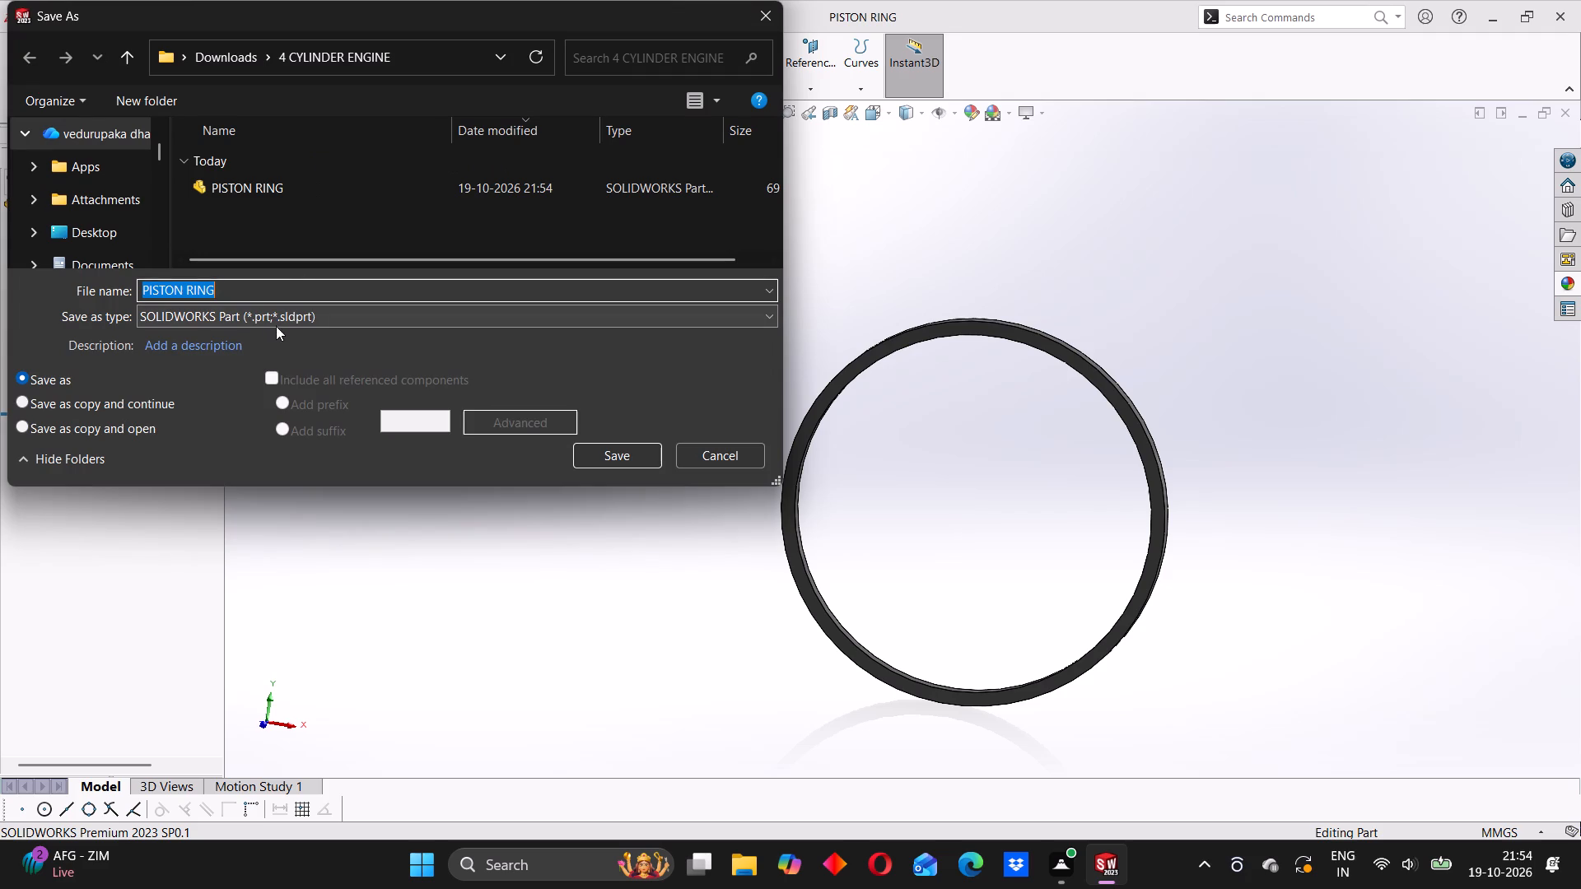
click(281, 319)
click(290, 454)
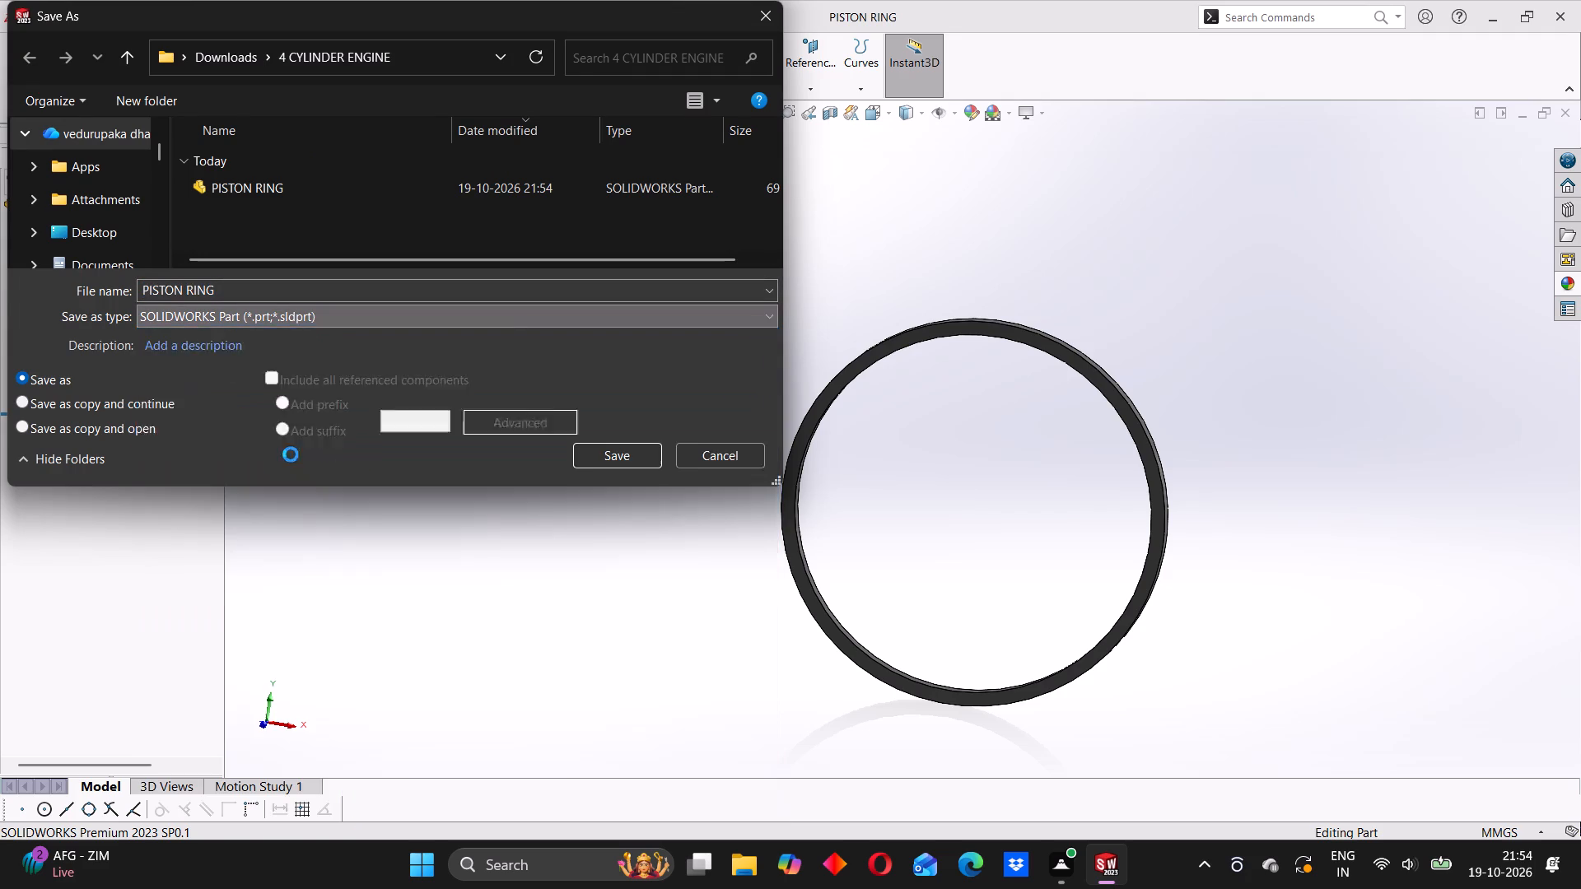
click(589, 491)
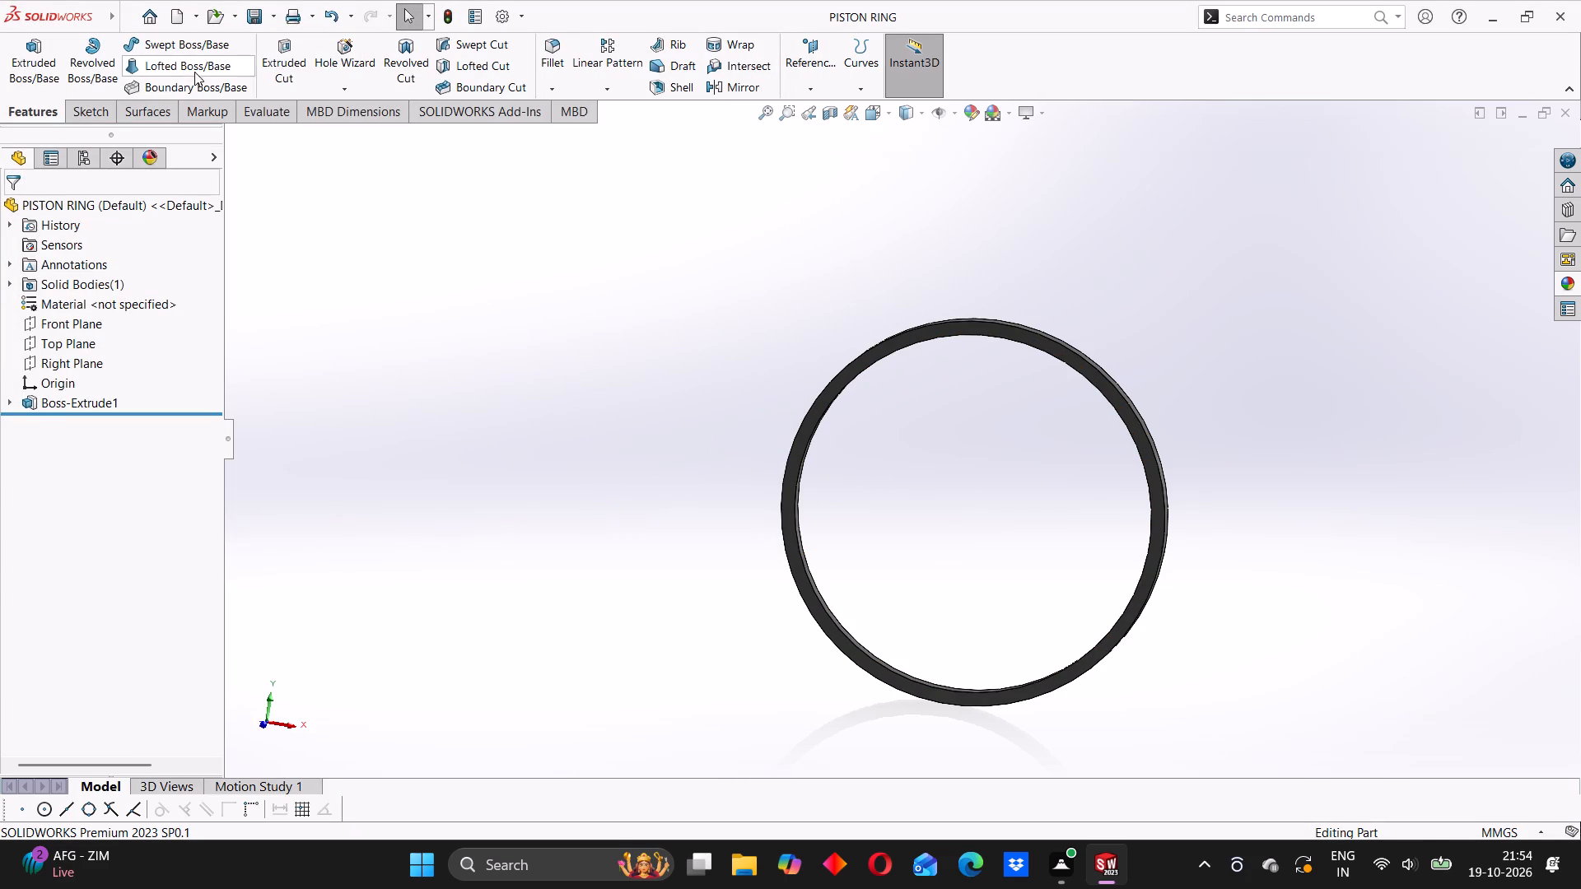
Create a new part document.
click(149, 28)
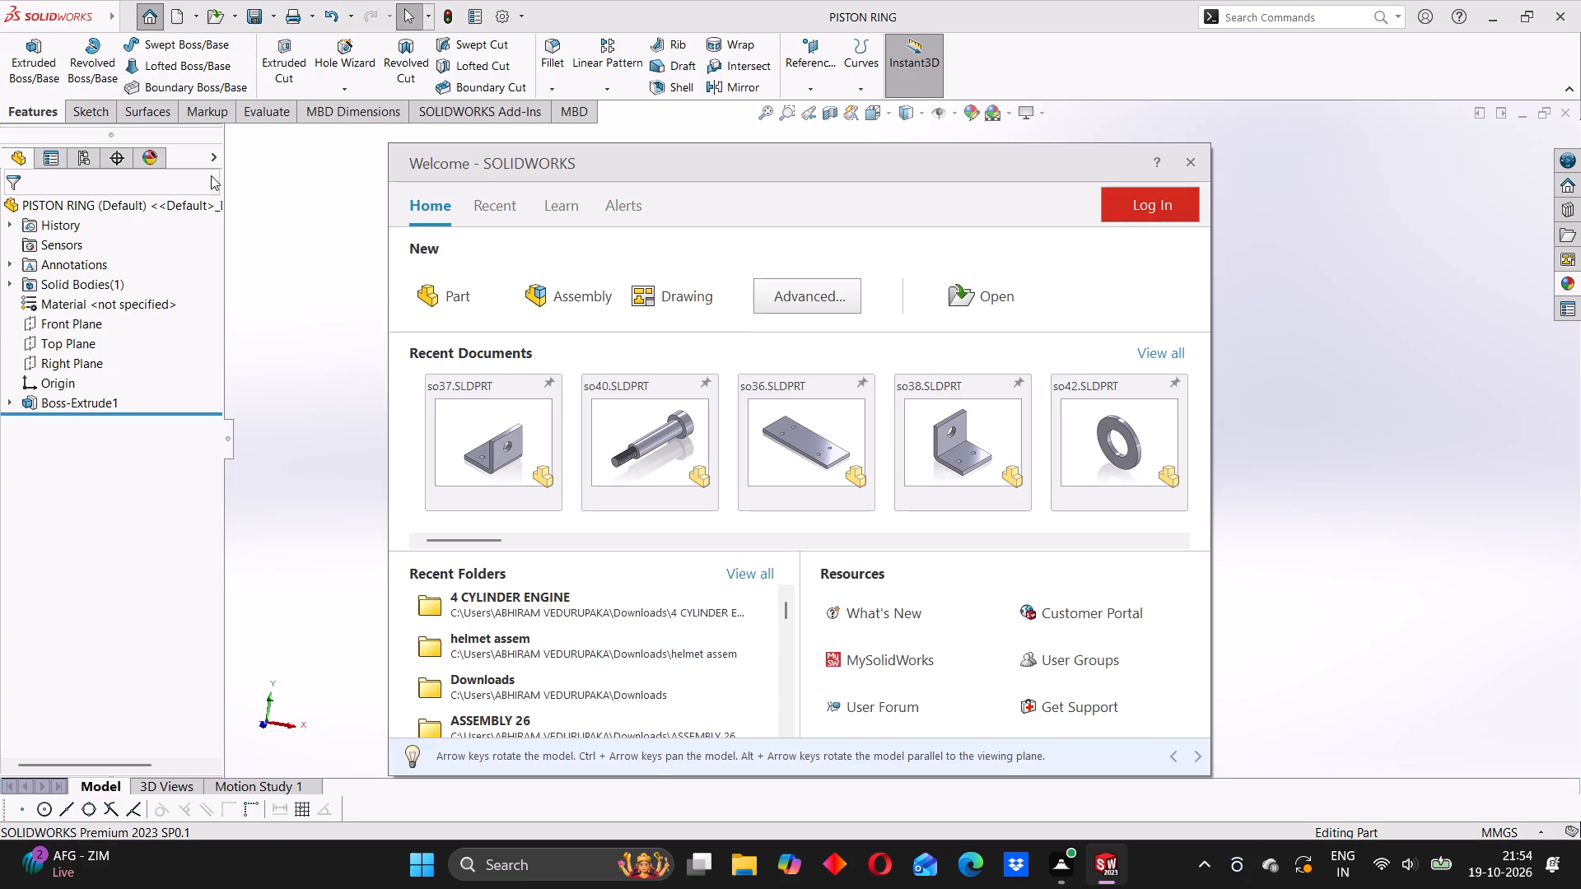
click(434, 298)
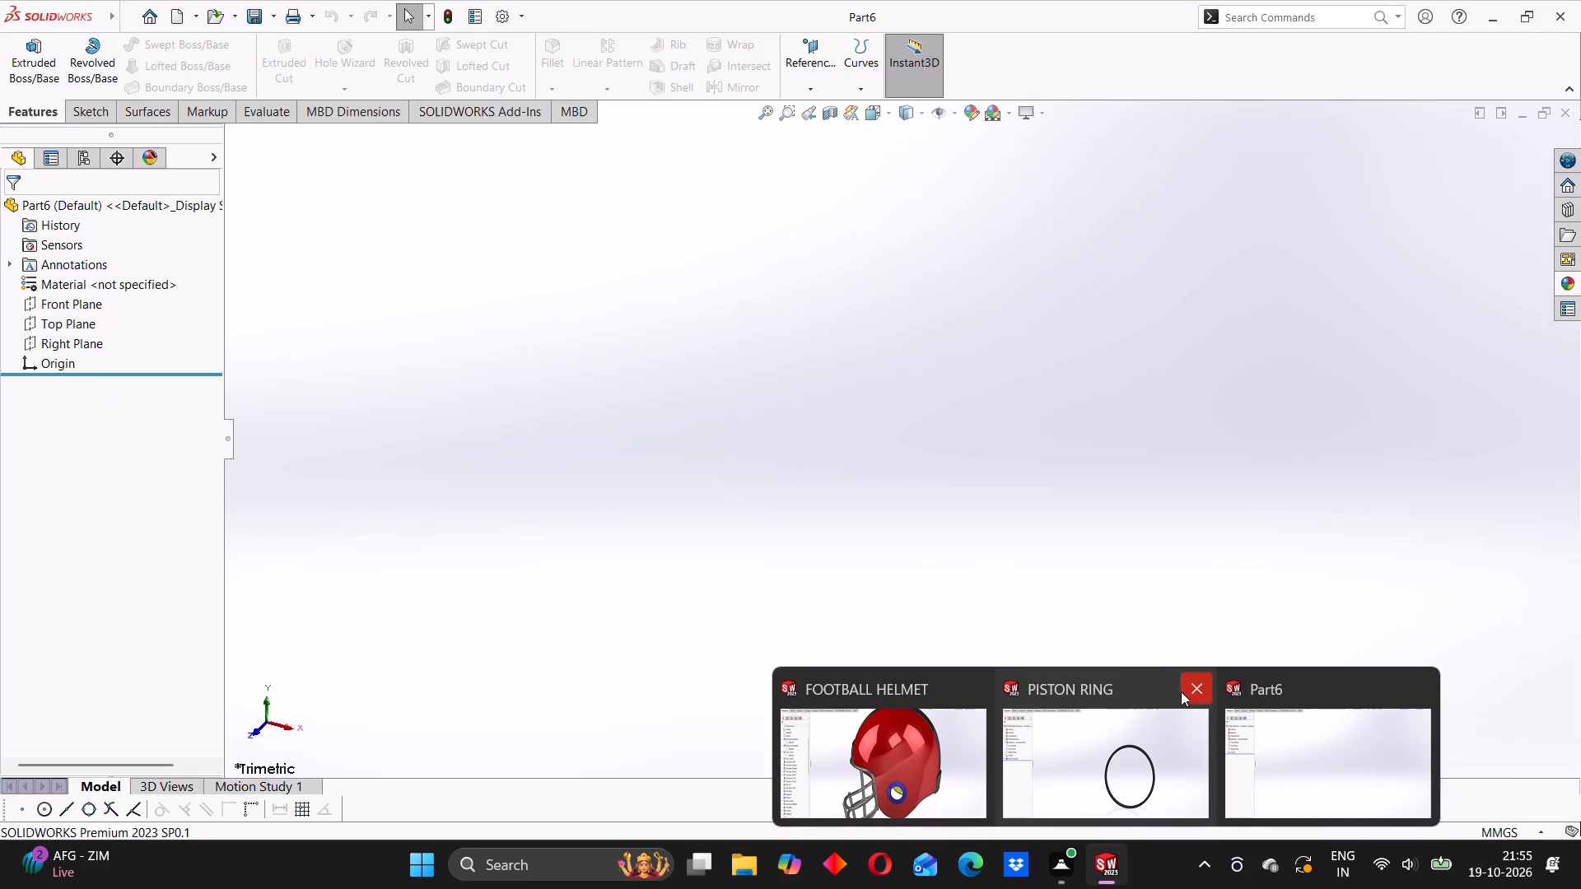
Close the PISTON RING and FOOTBALL HELMET documents and return to the new empty part.
click(1184, 700)
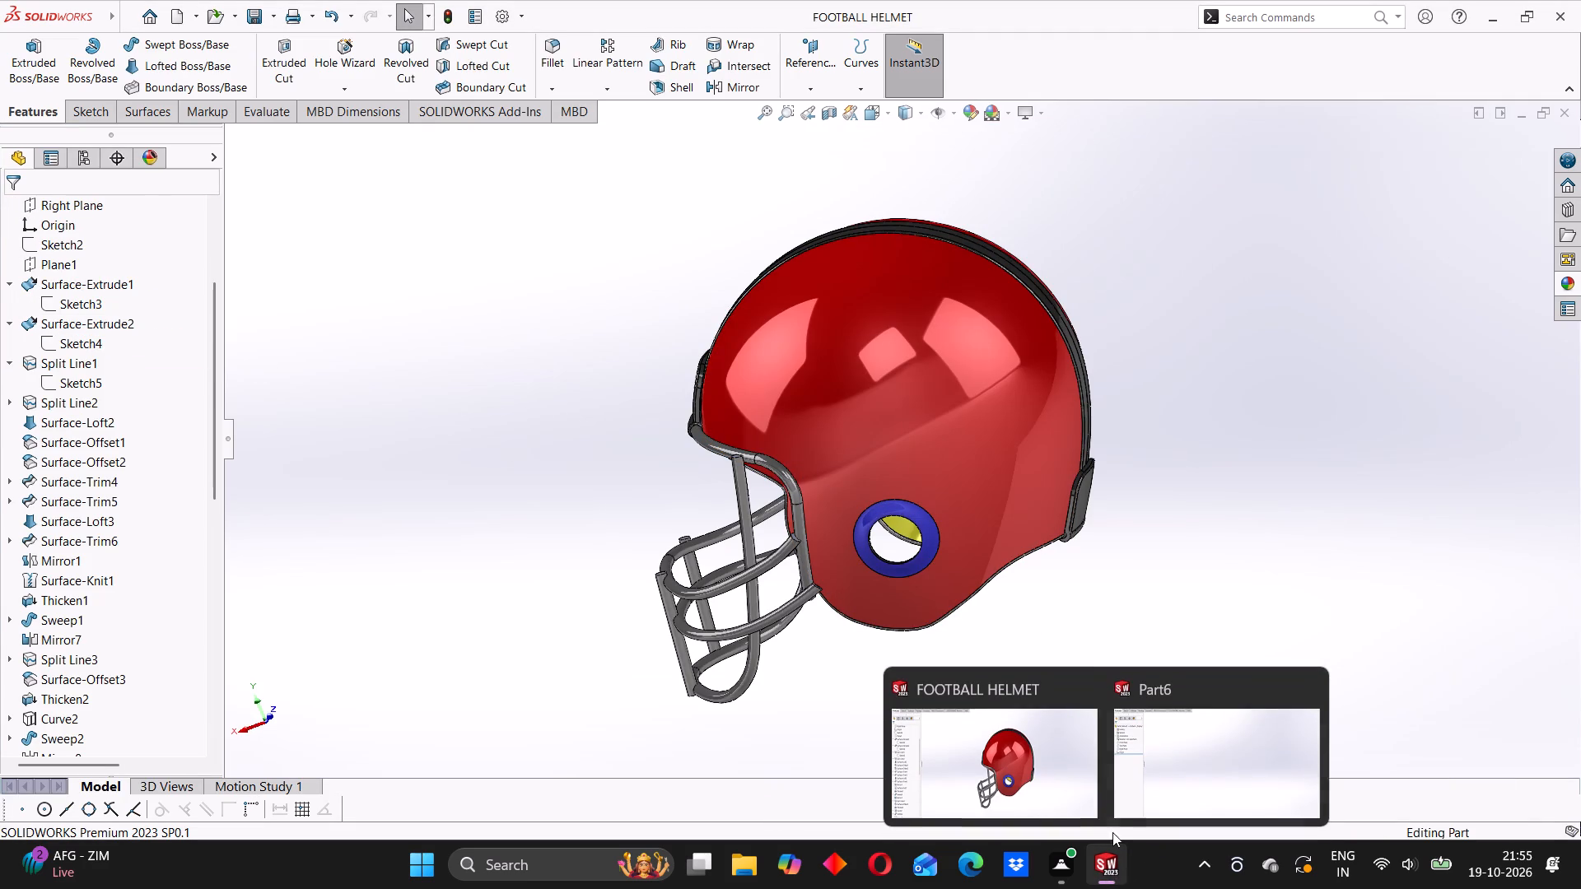
click(1087, 682)
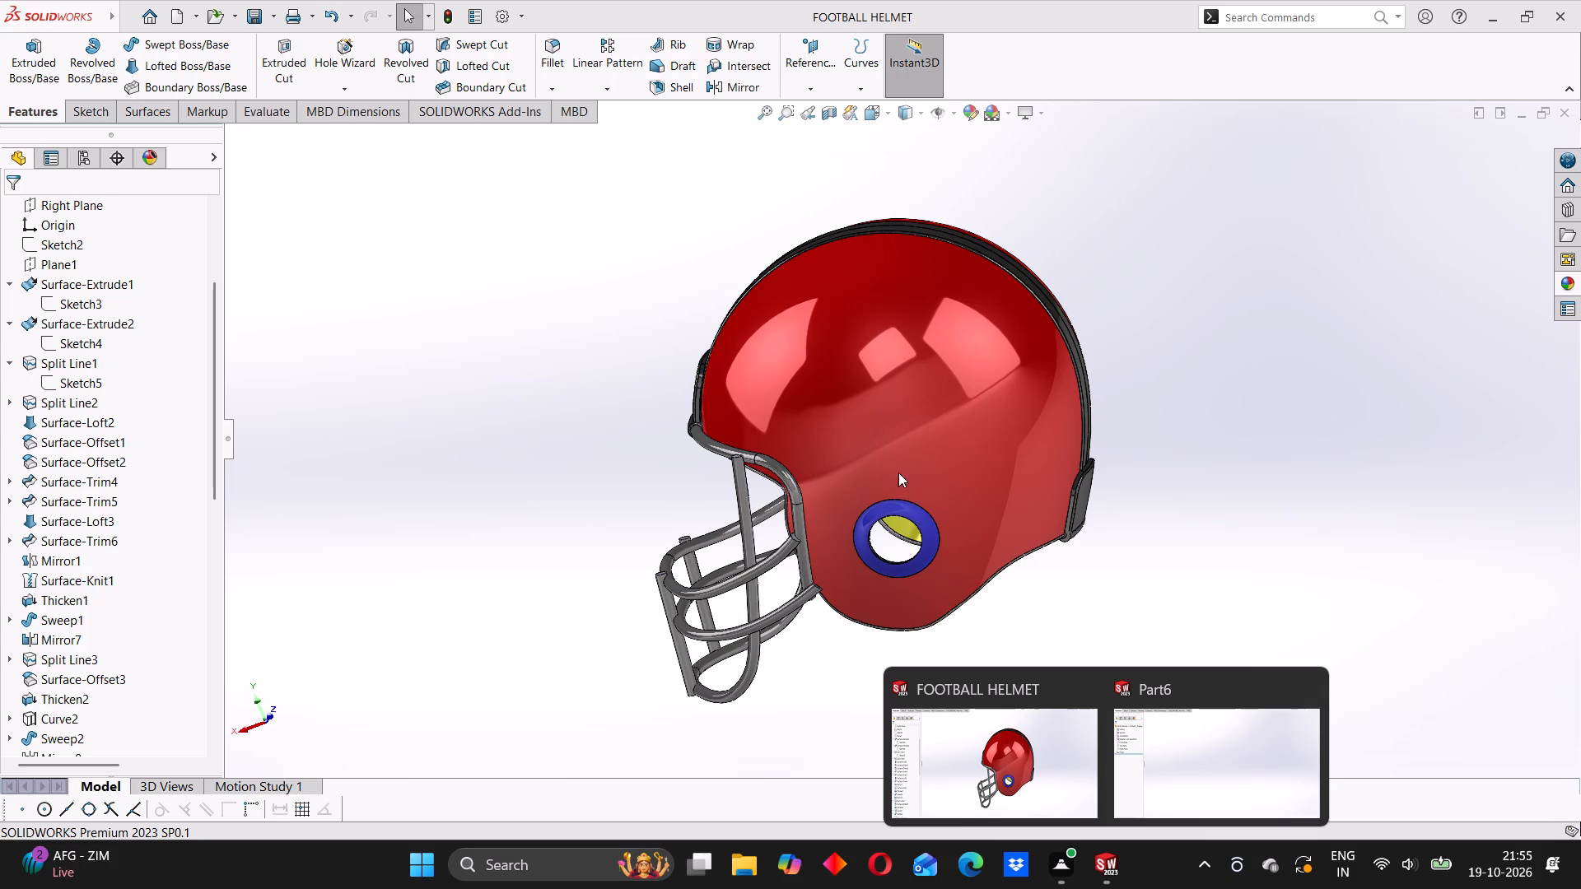
click(1187, 752)
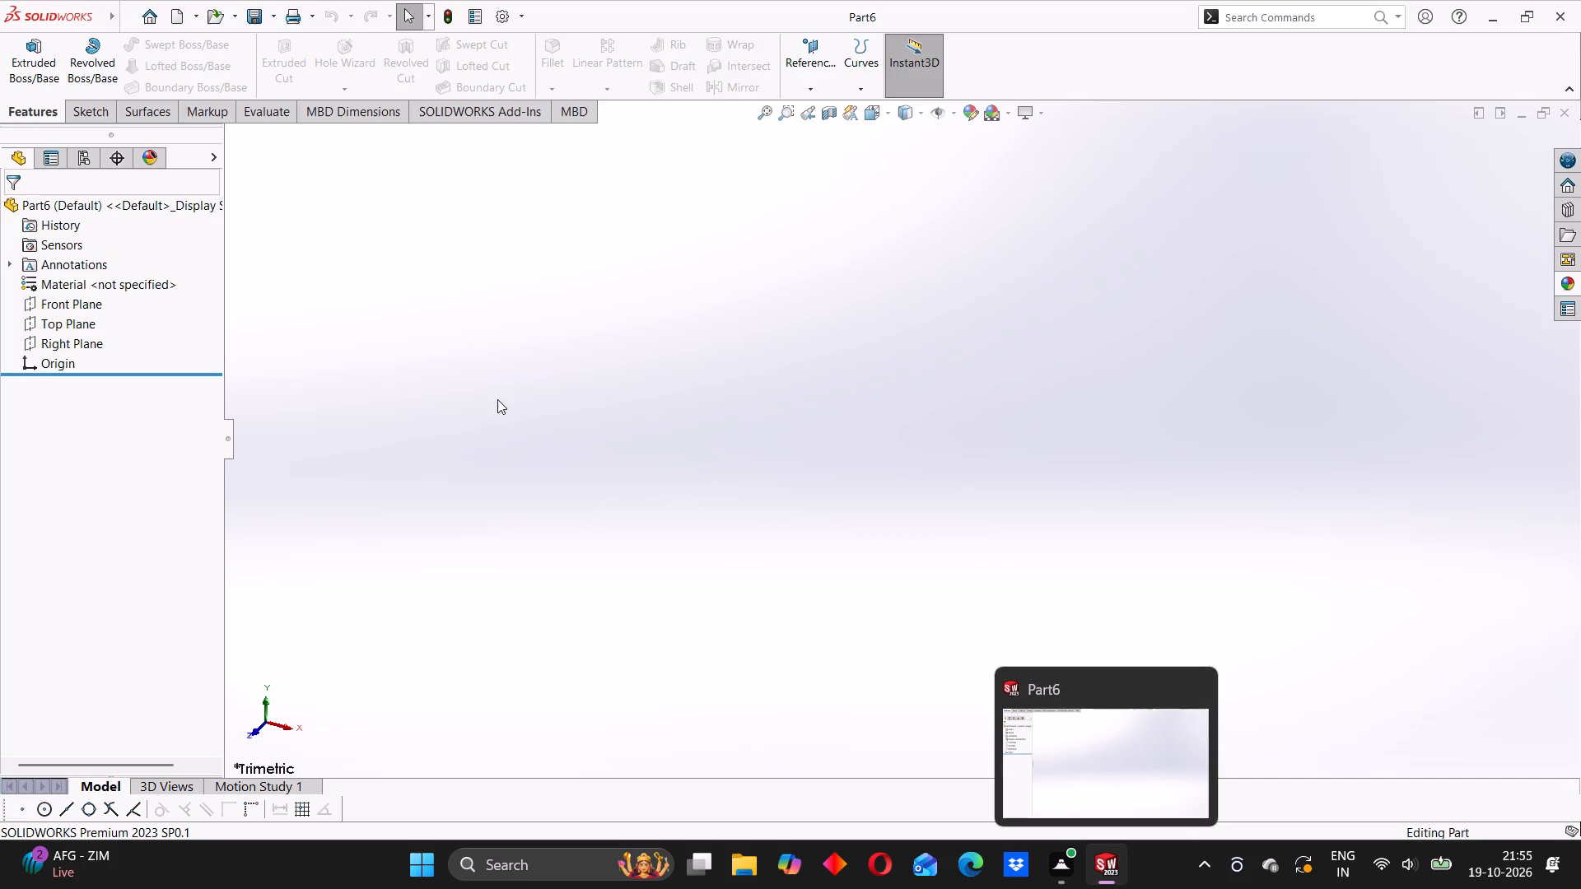
Sketch a circle centred on the origin on the Front Plane and dimension its diameter to 33.8 mm.
click(63, 297)
click(81, 278)
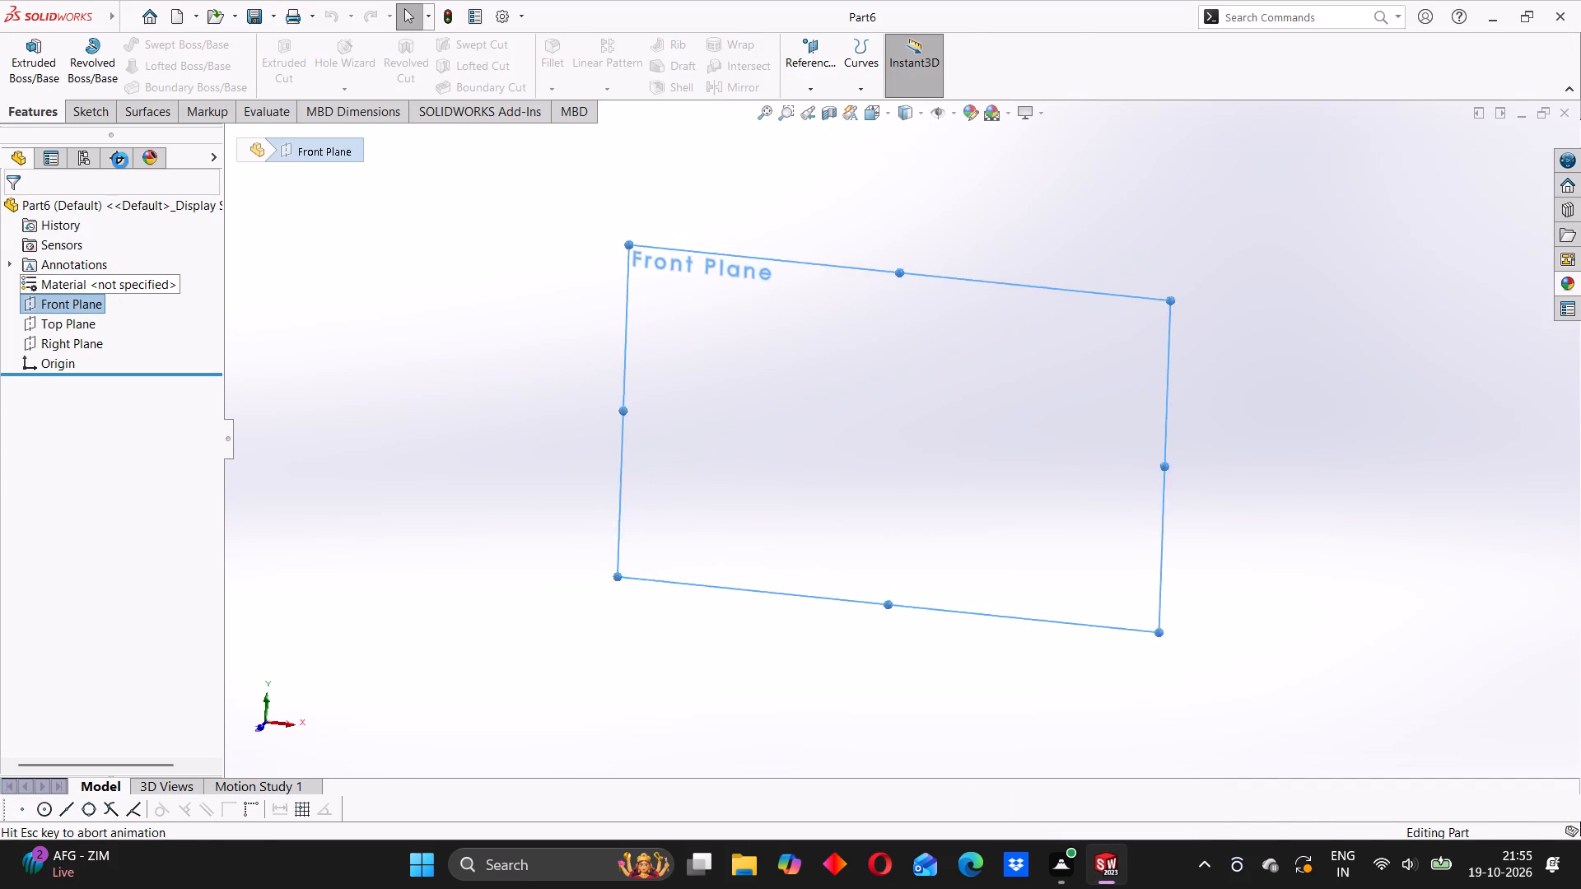
click(181, 44)
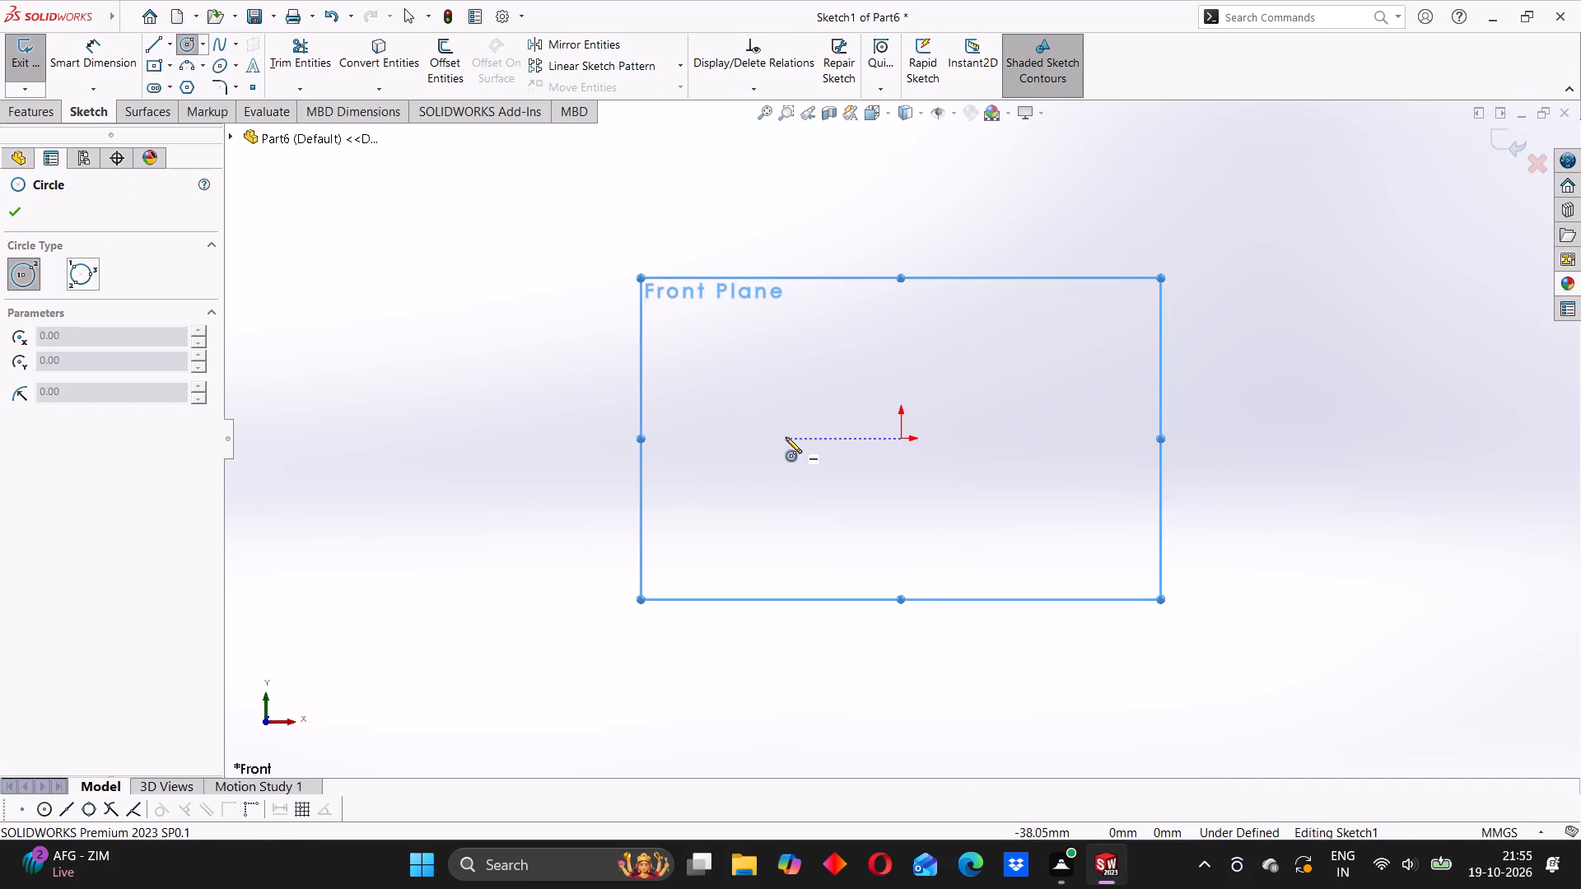
click(902, 441)
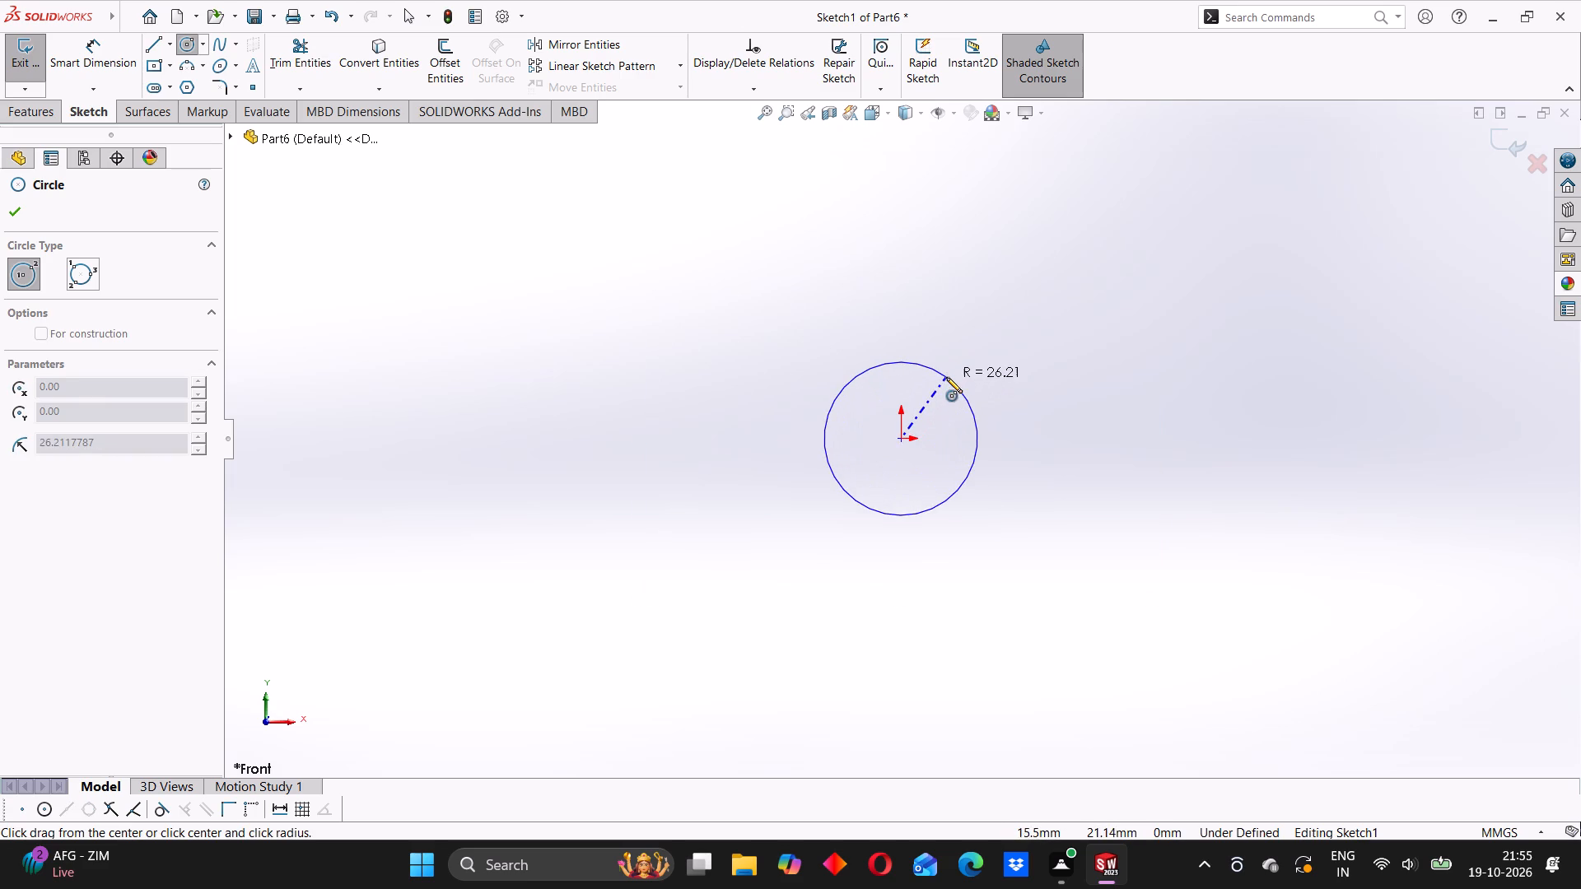
click(949, 371)
click(102, 54)
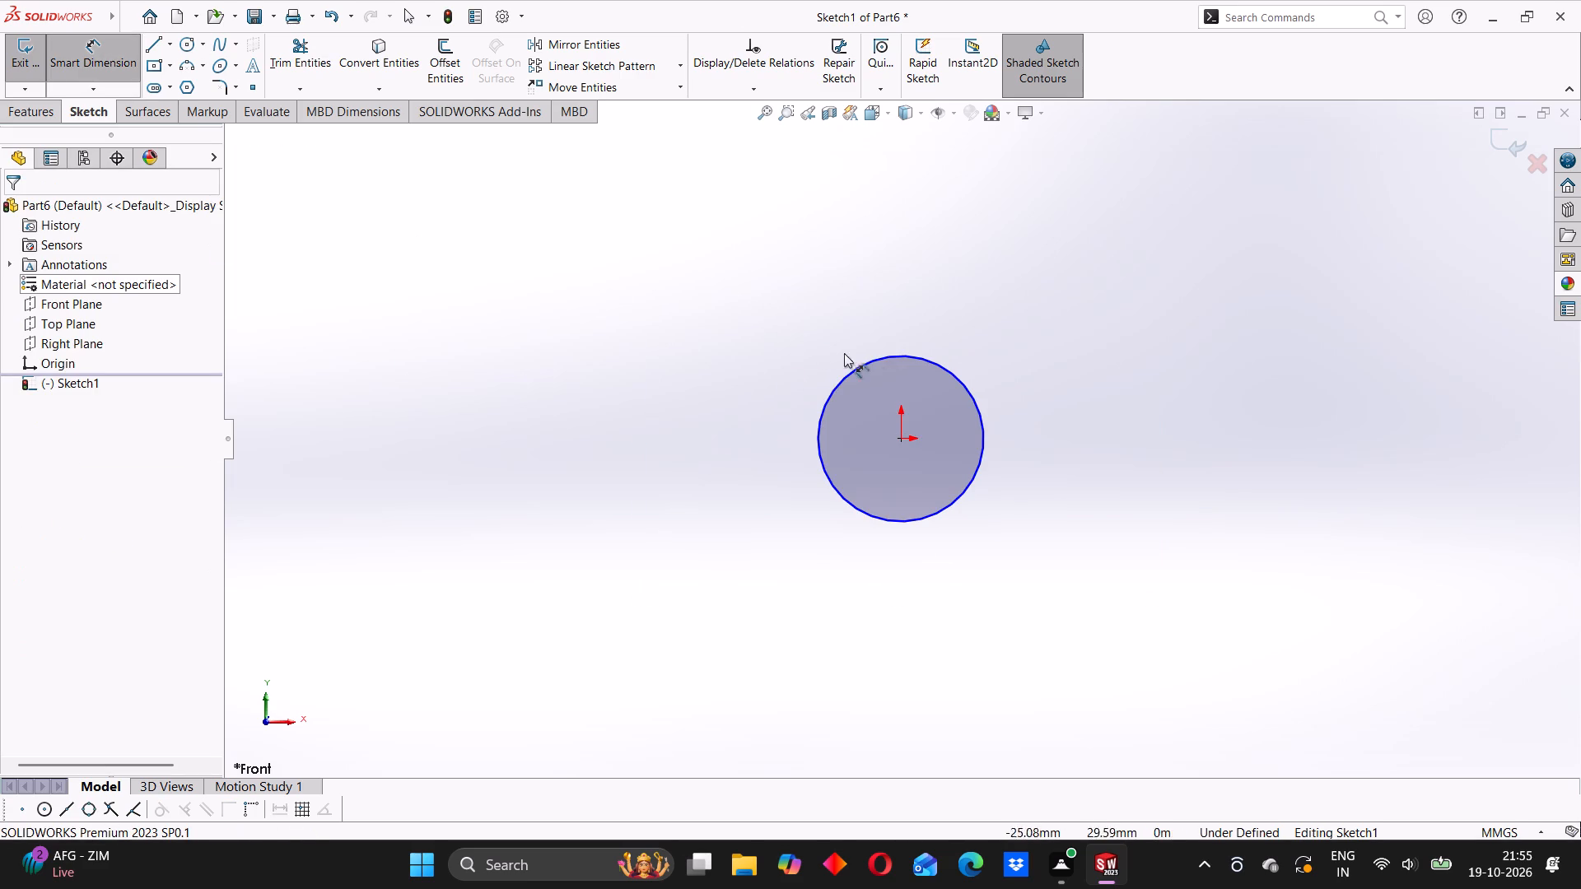
click(888, 359)
click(1048, 420)
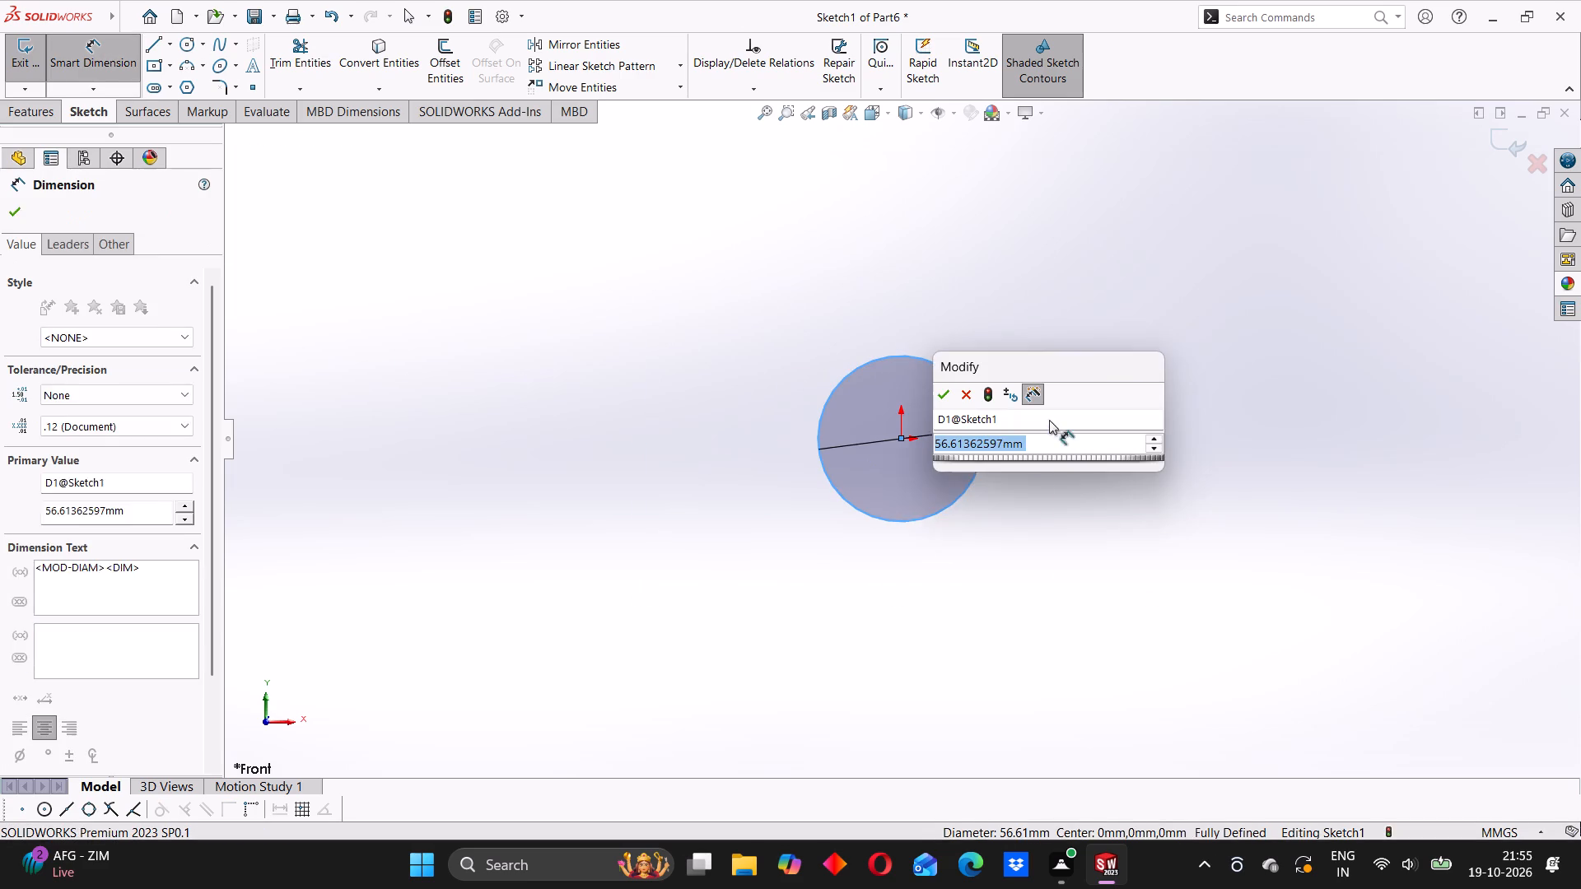
text(33.8)
key(Return)
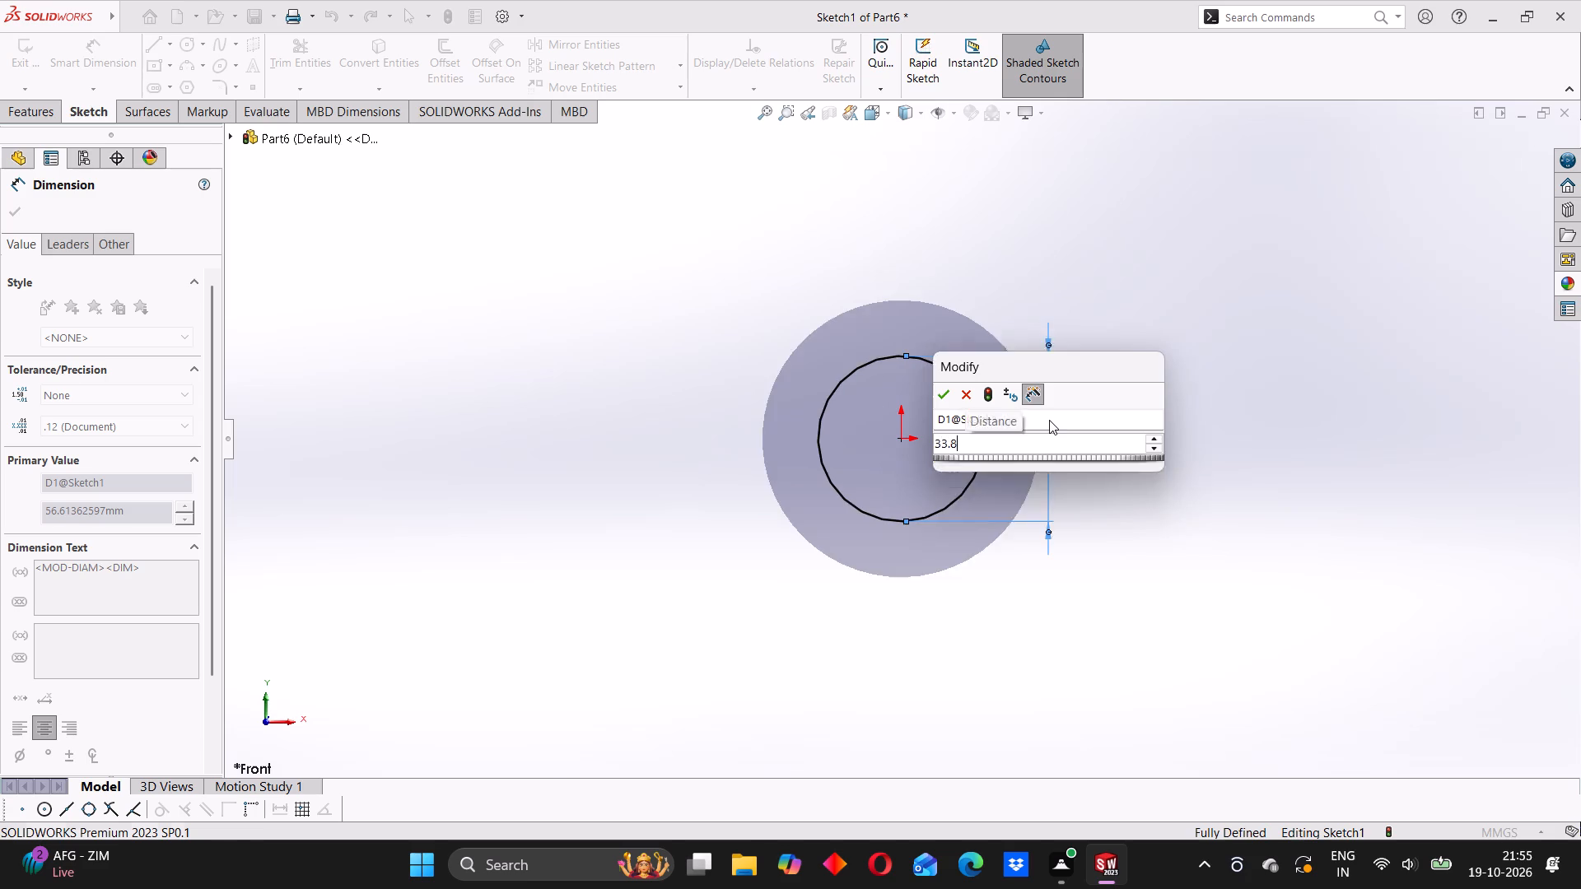
click(623, 436)
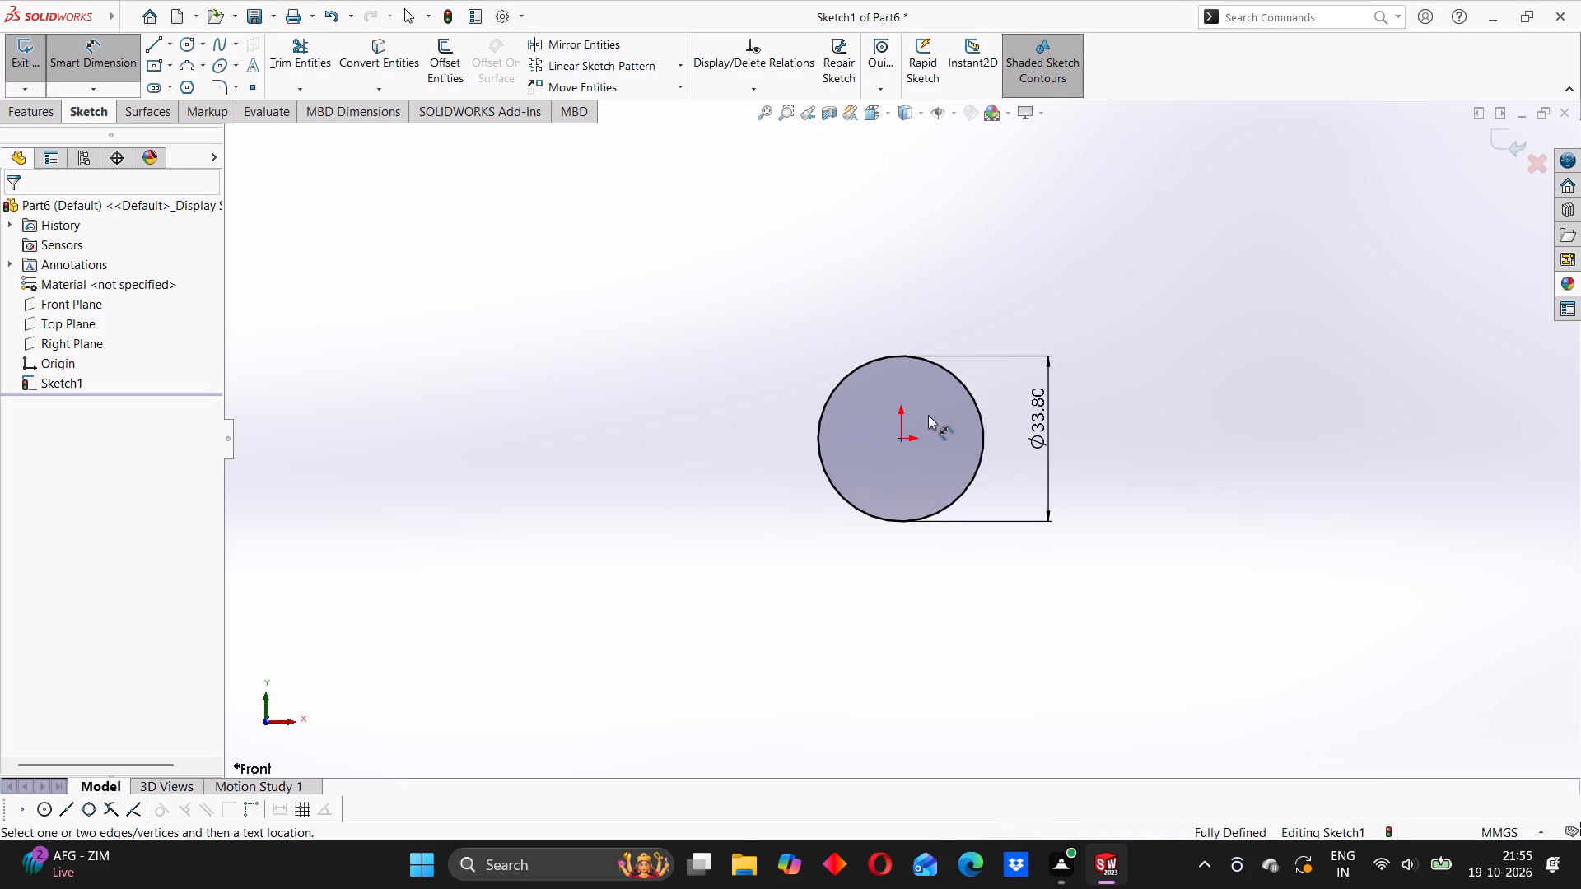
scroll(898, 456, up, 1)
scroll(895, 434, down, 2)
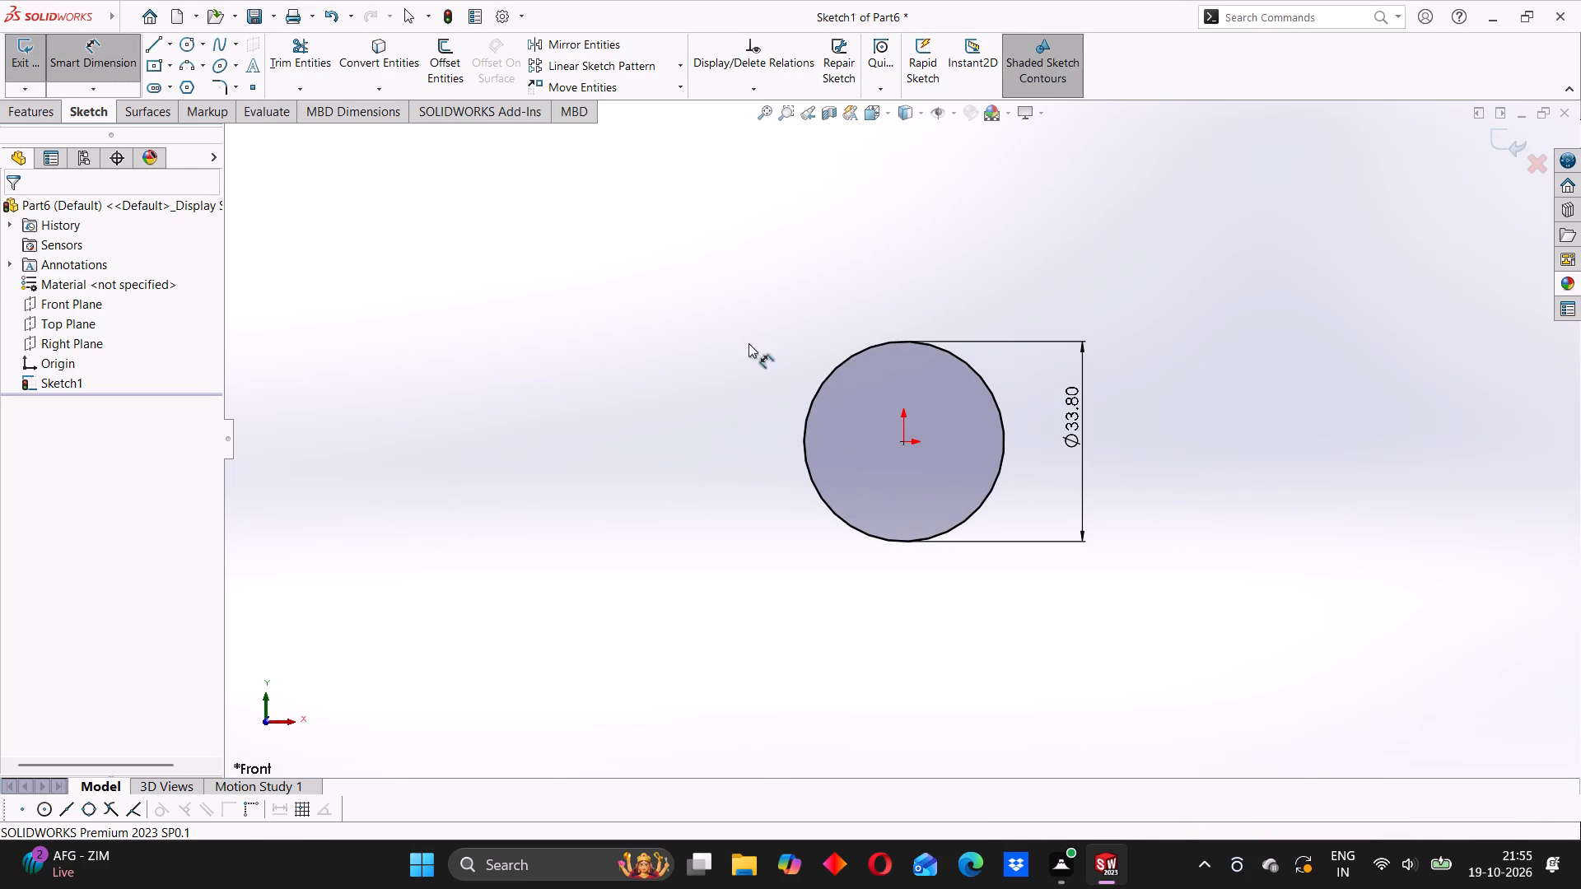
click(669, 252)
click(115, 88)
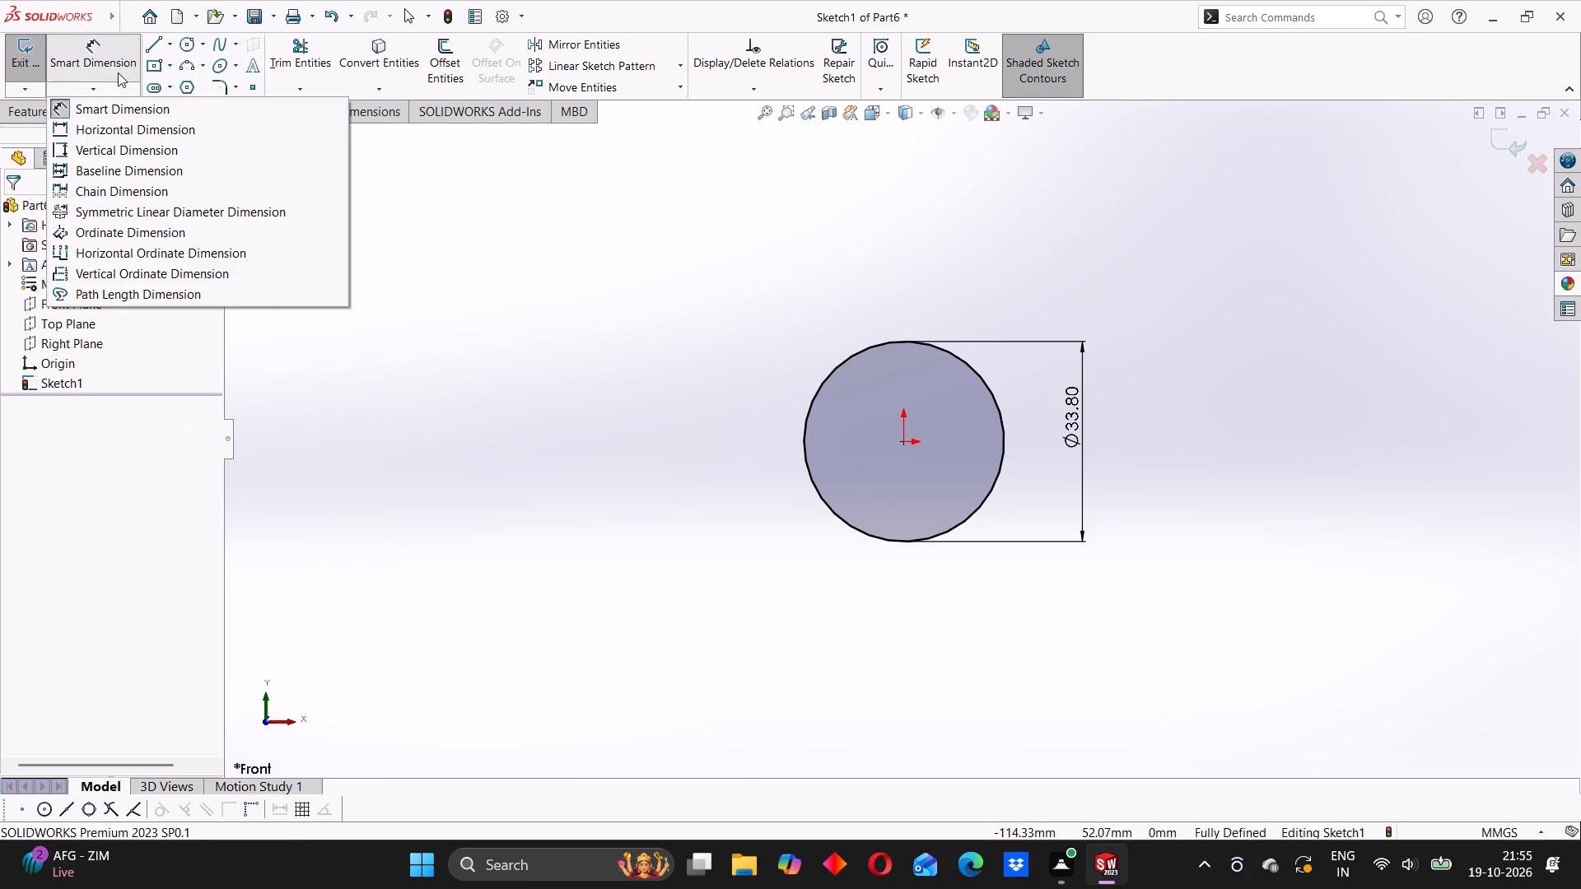
Extrude the circle symmetrically about the sketch plane (Mid Plane) to a total depth of 82 mm.
click(492, 232)
click(100, 53)
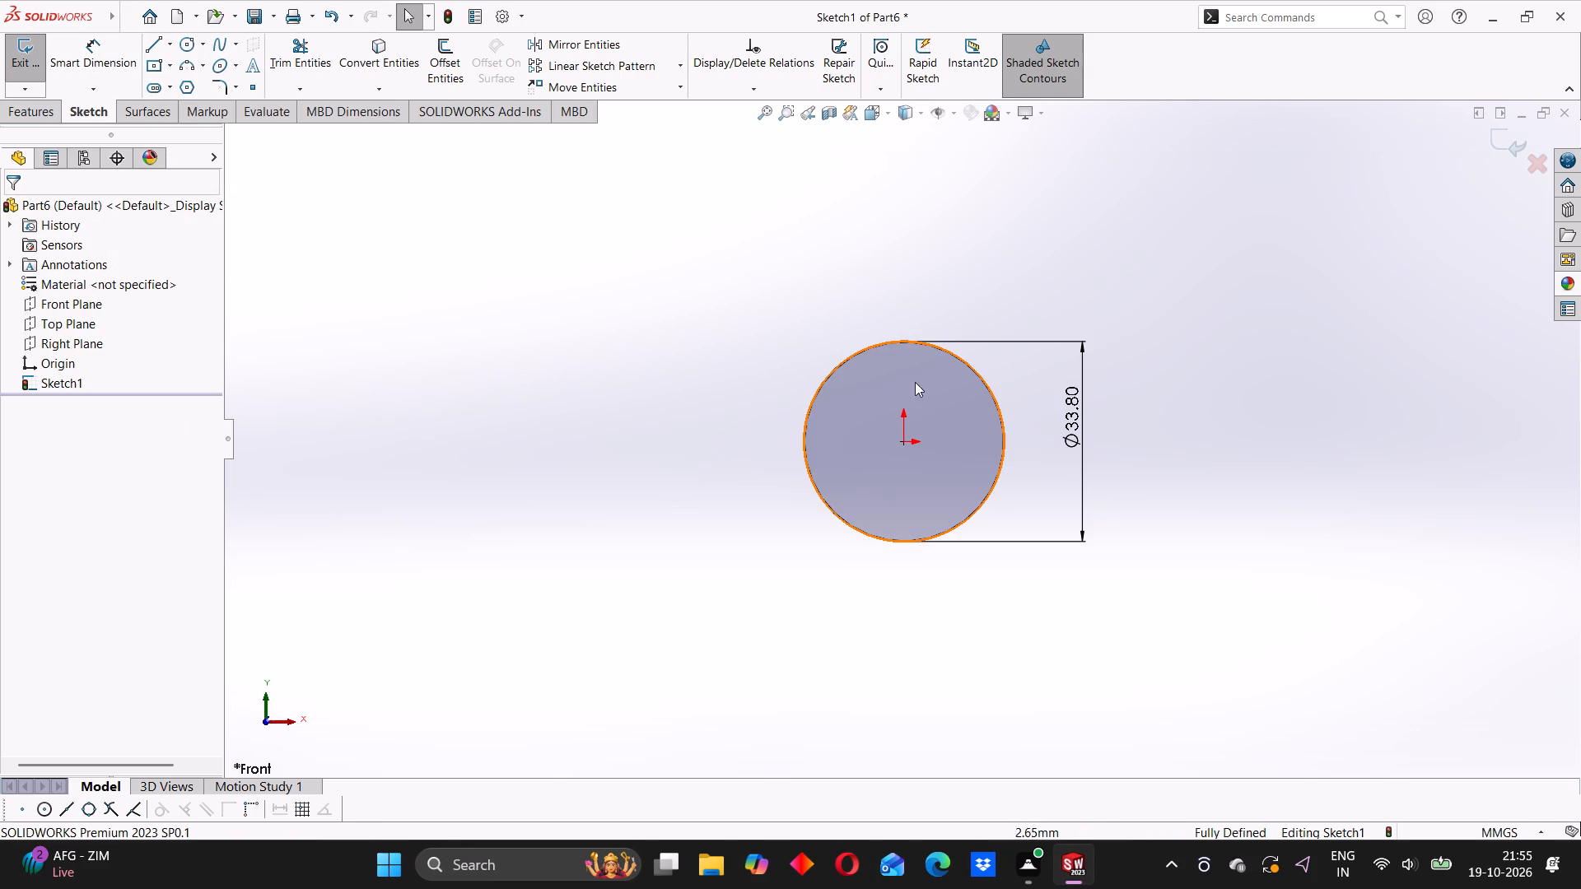
scroll(949, 445, up, 2)
click(757, 450)
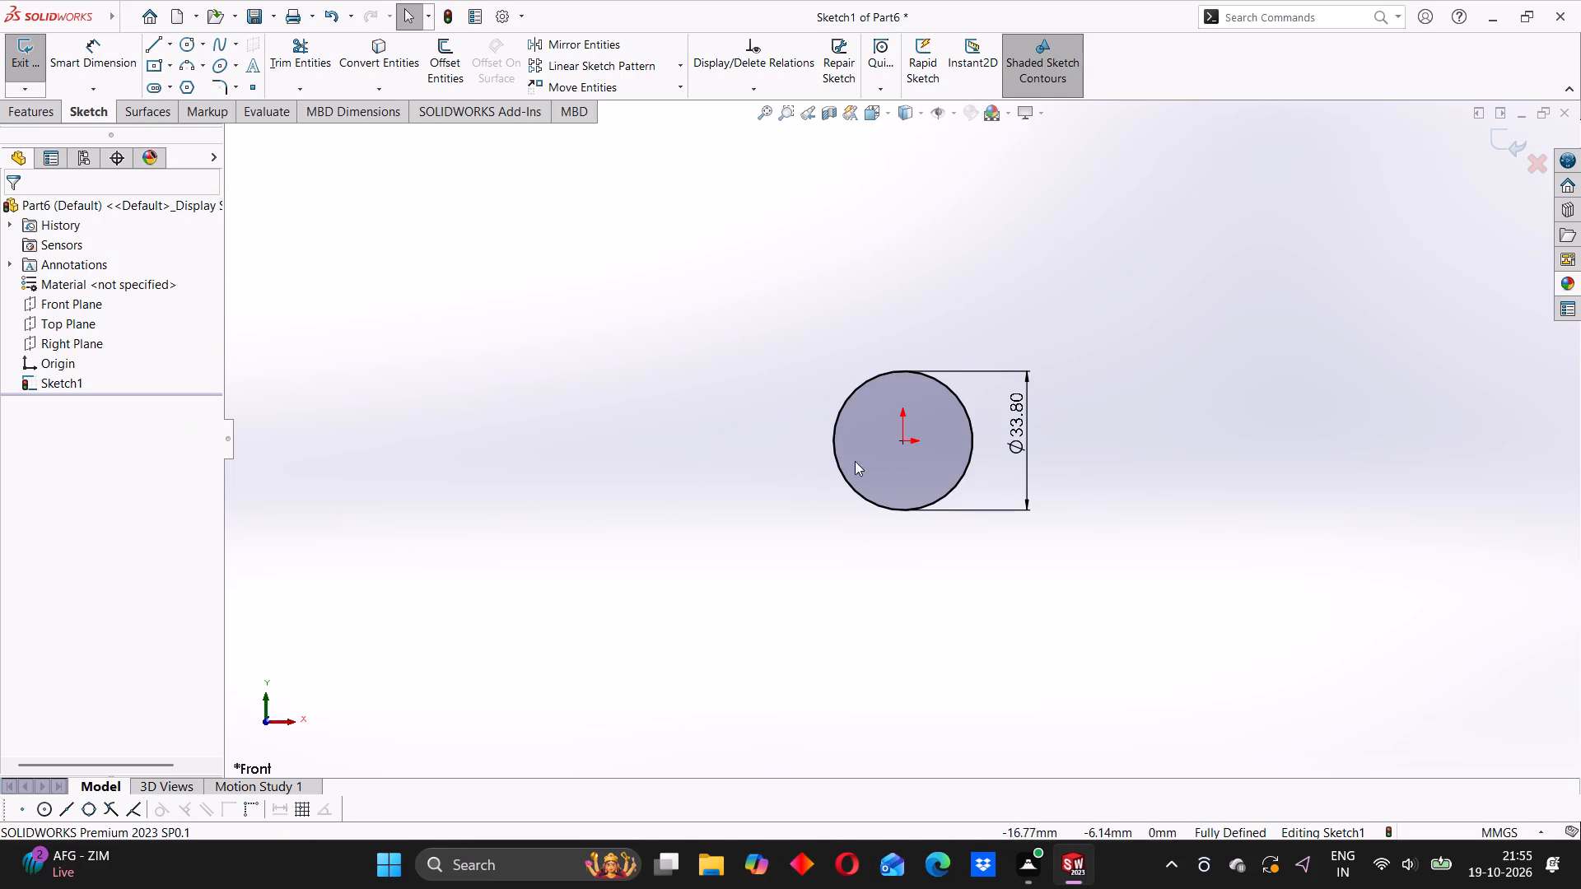
click(45, 112)
click(32, 53)
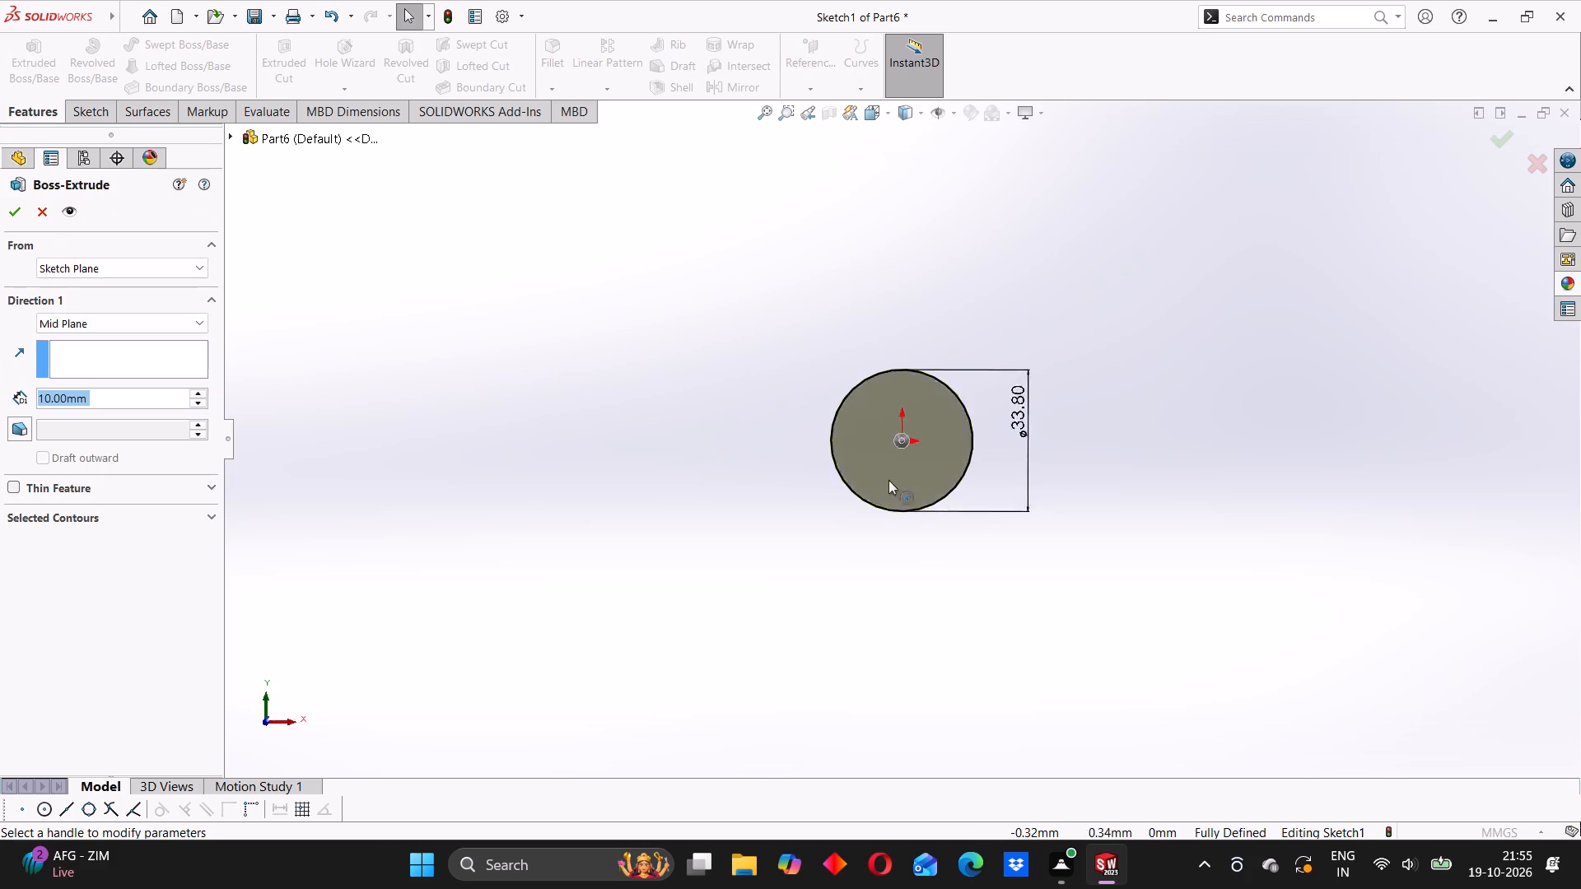
middle_drag(879, 524, 808, 542)
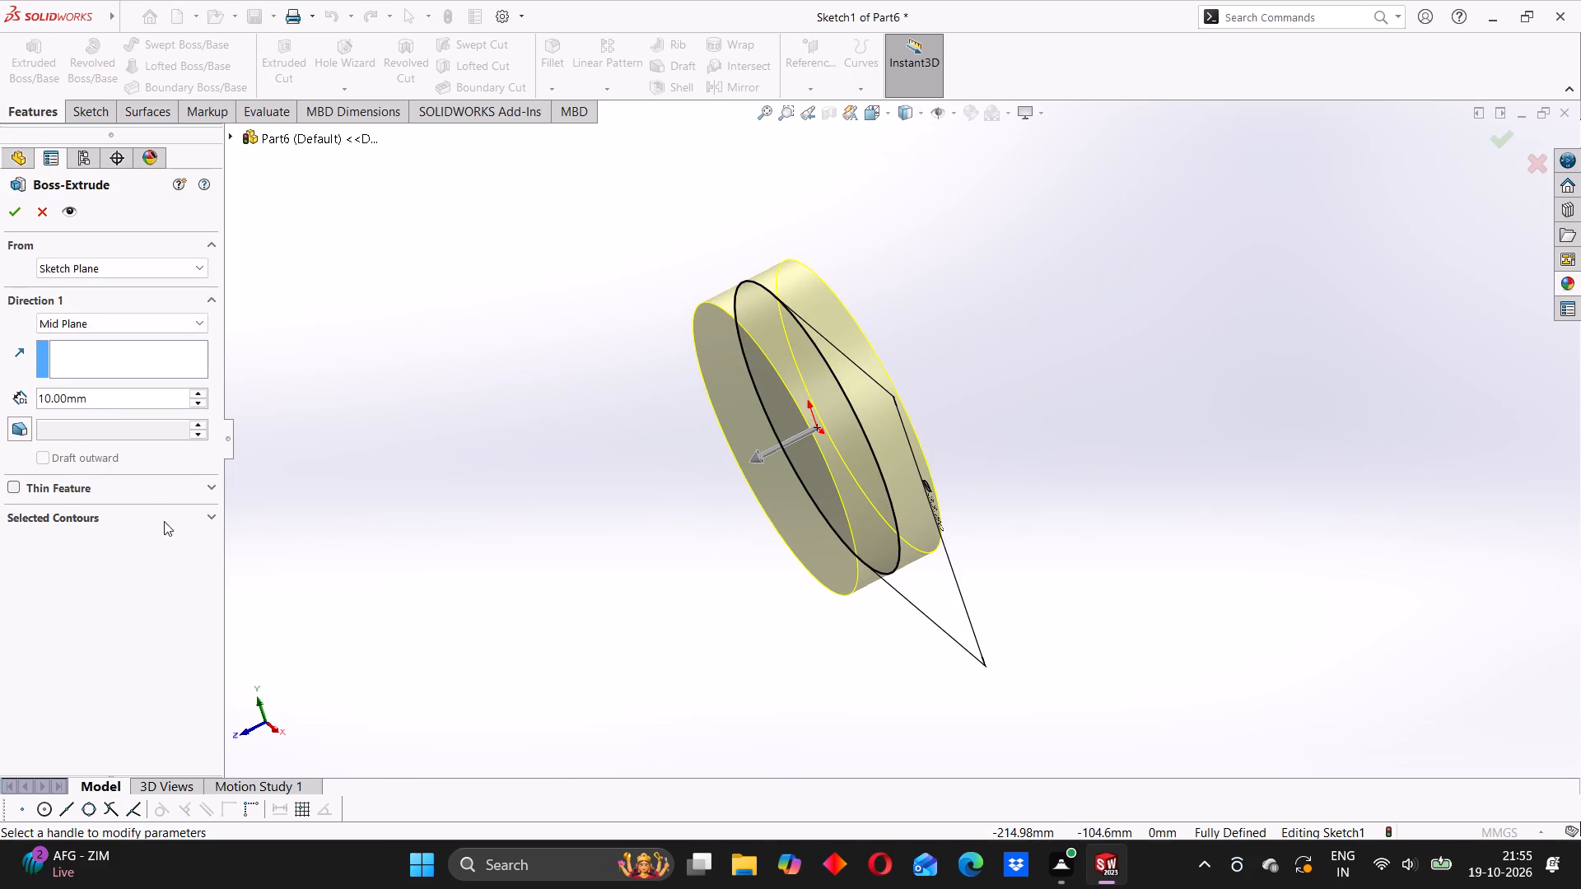
drag(85, 394, 53, 397)
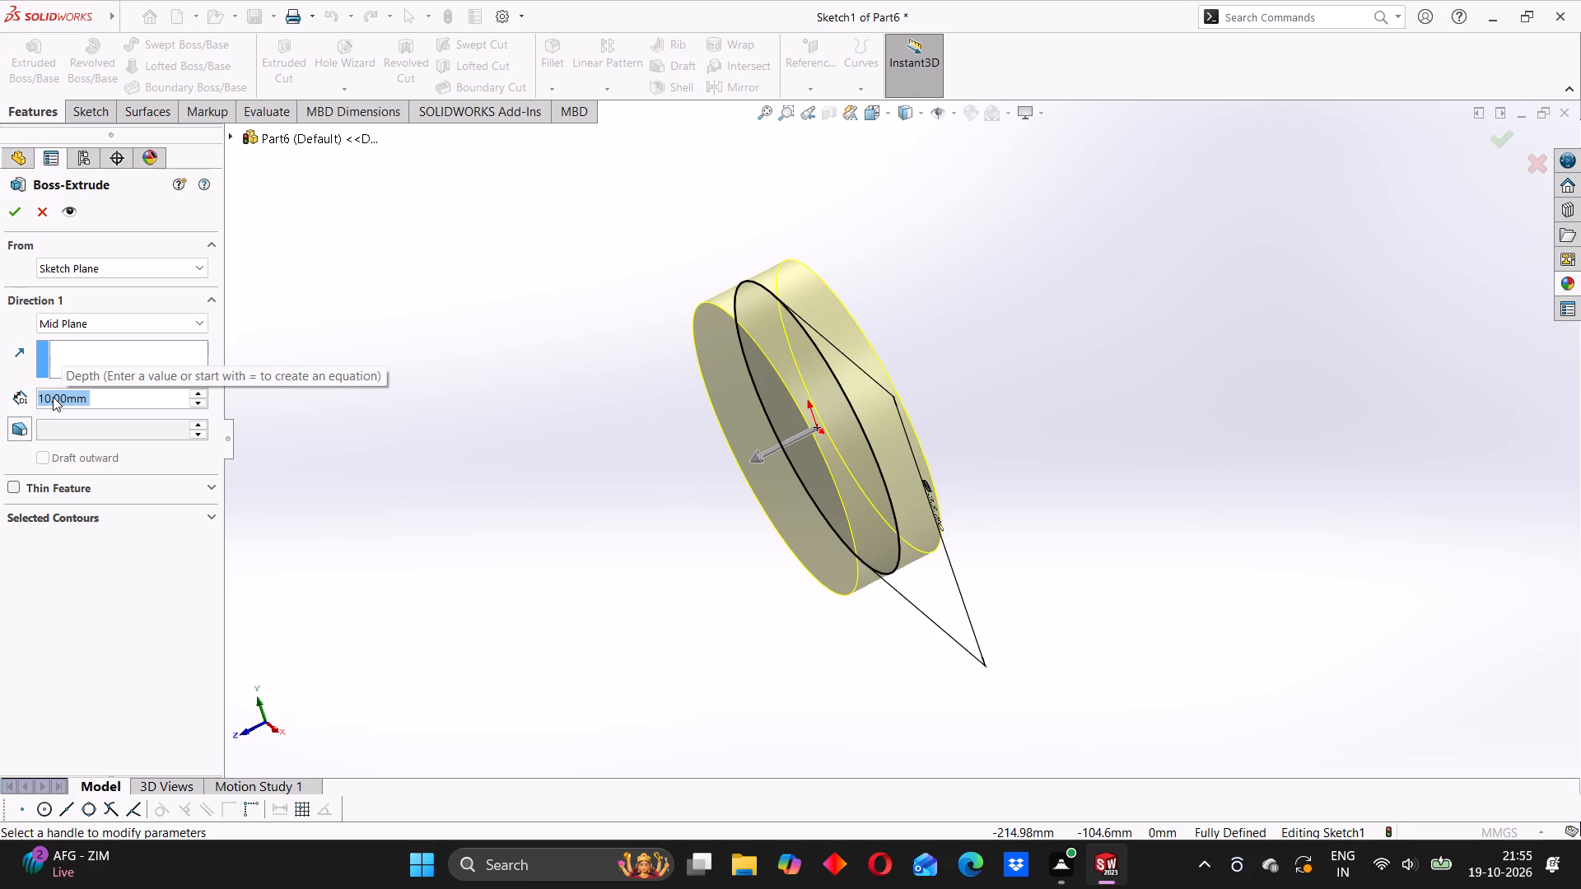
text(82)
key(Return)
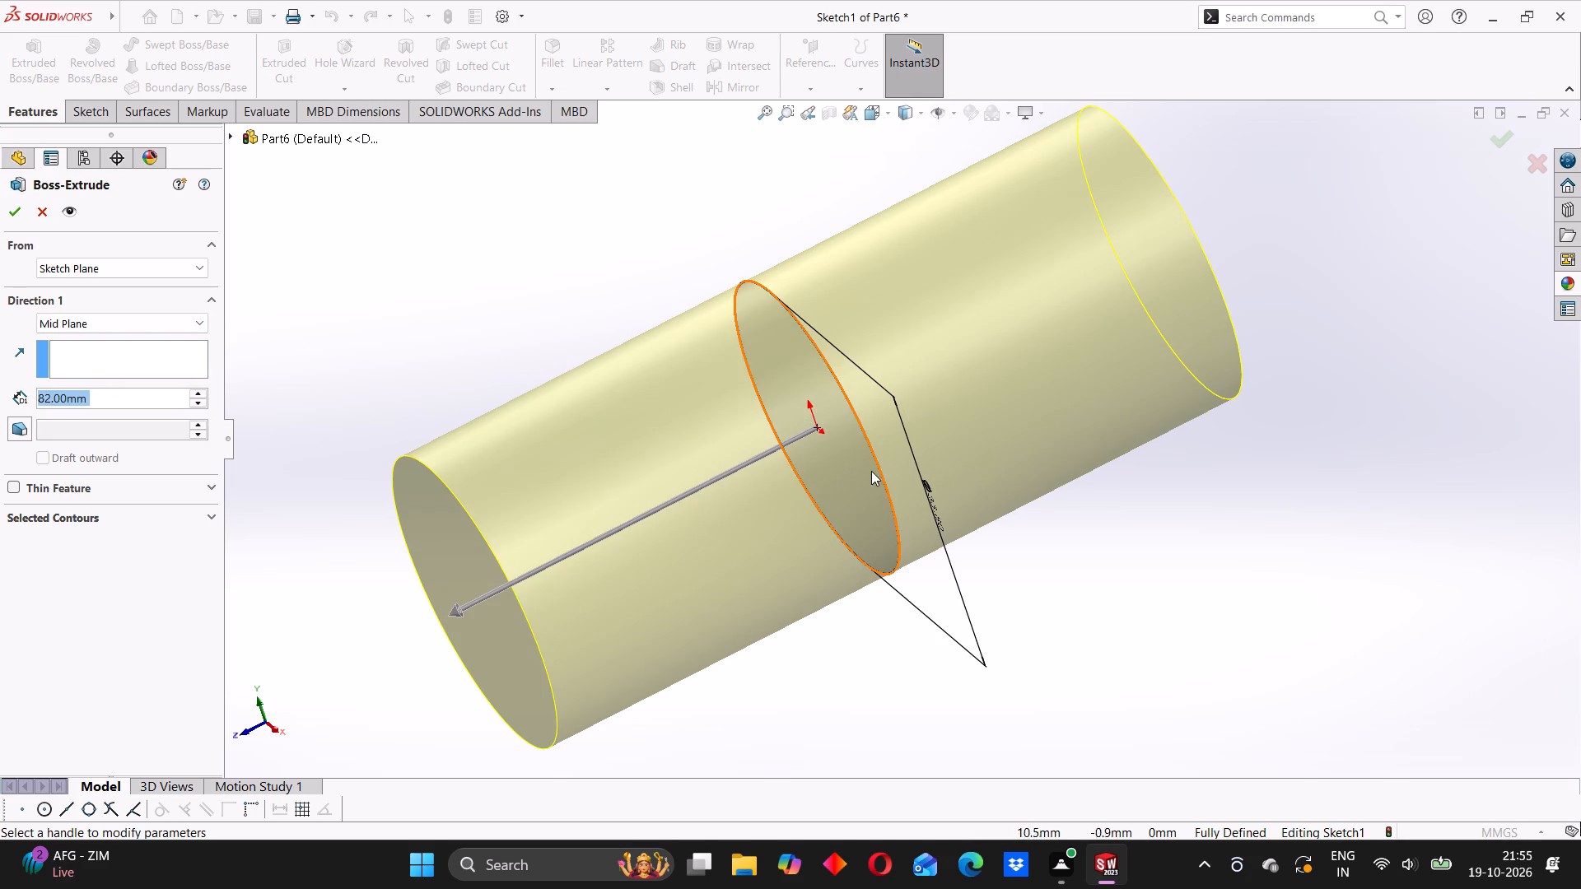
scroll(938, 476, up, 2)
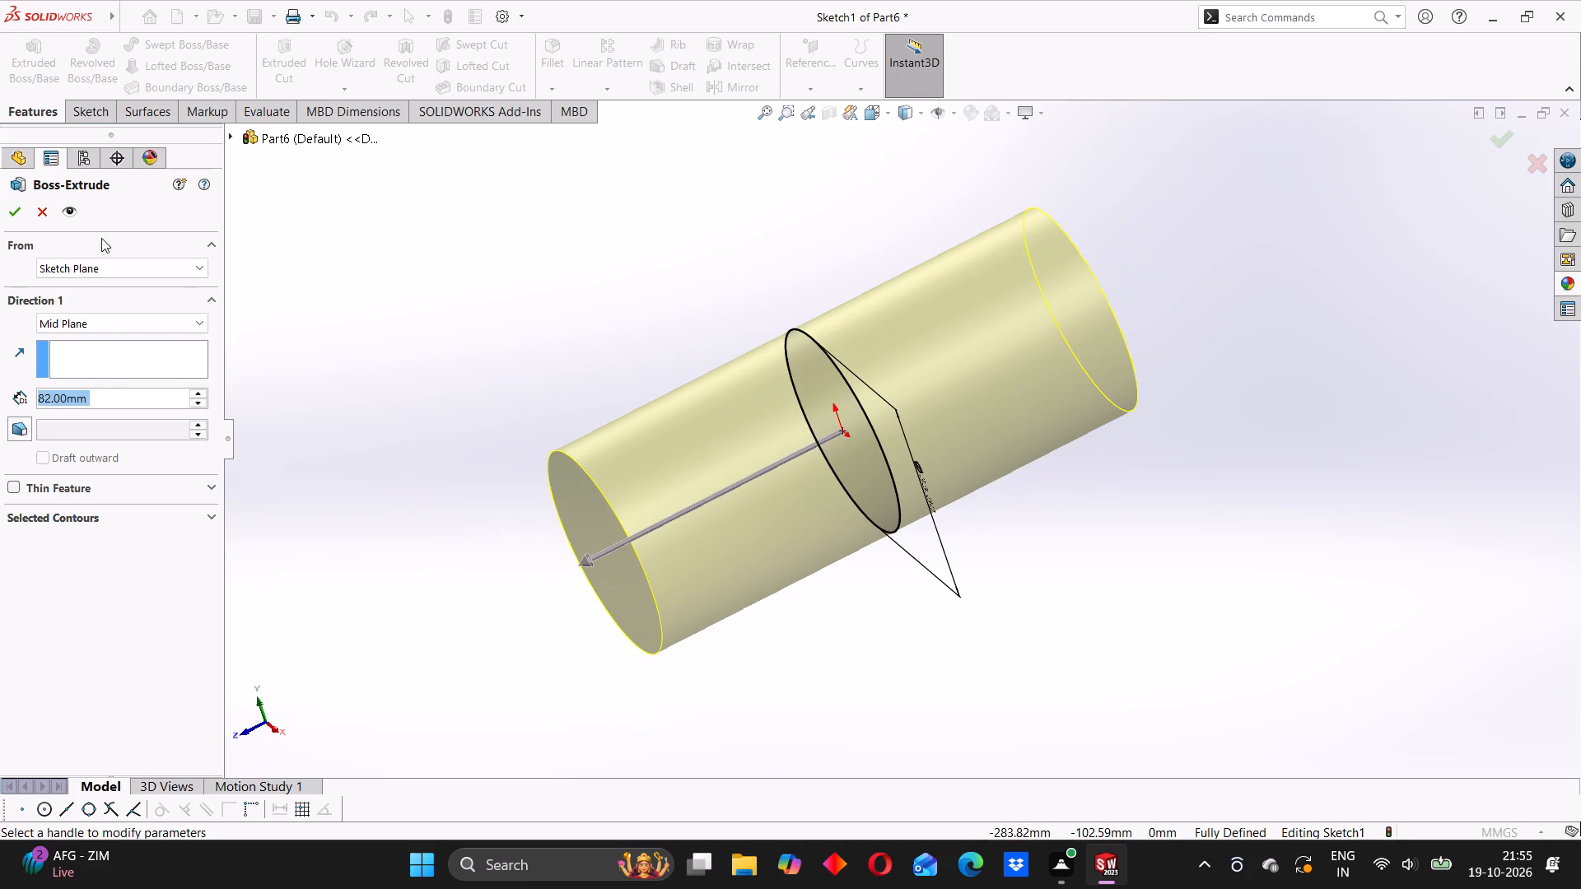
click(23, 219)
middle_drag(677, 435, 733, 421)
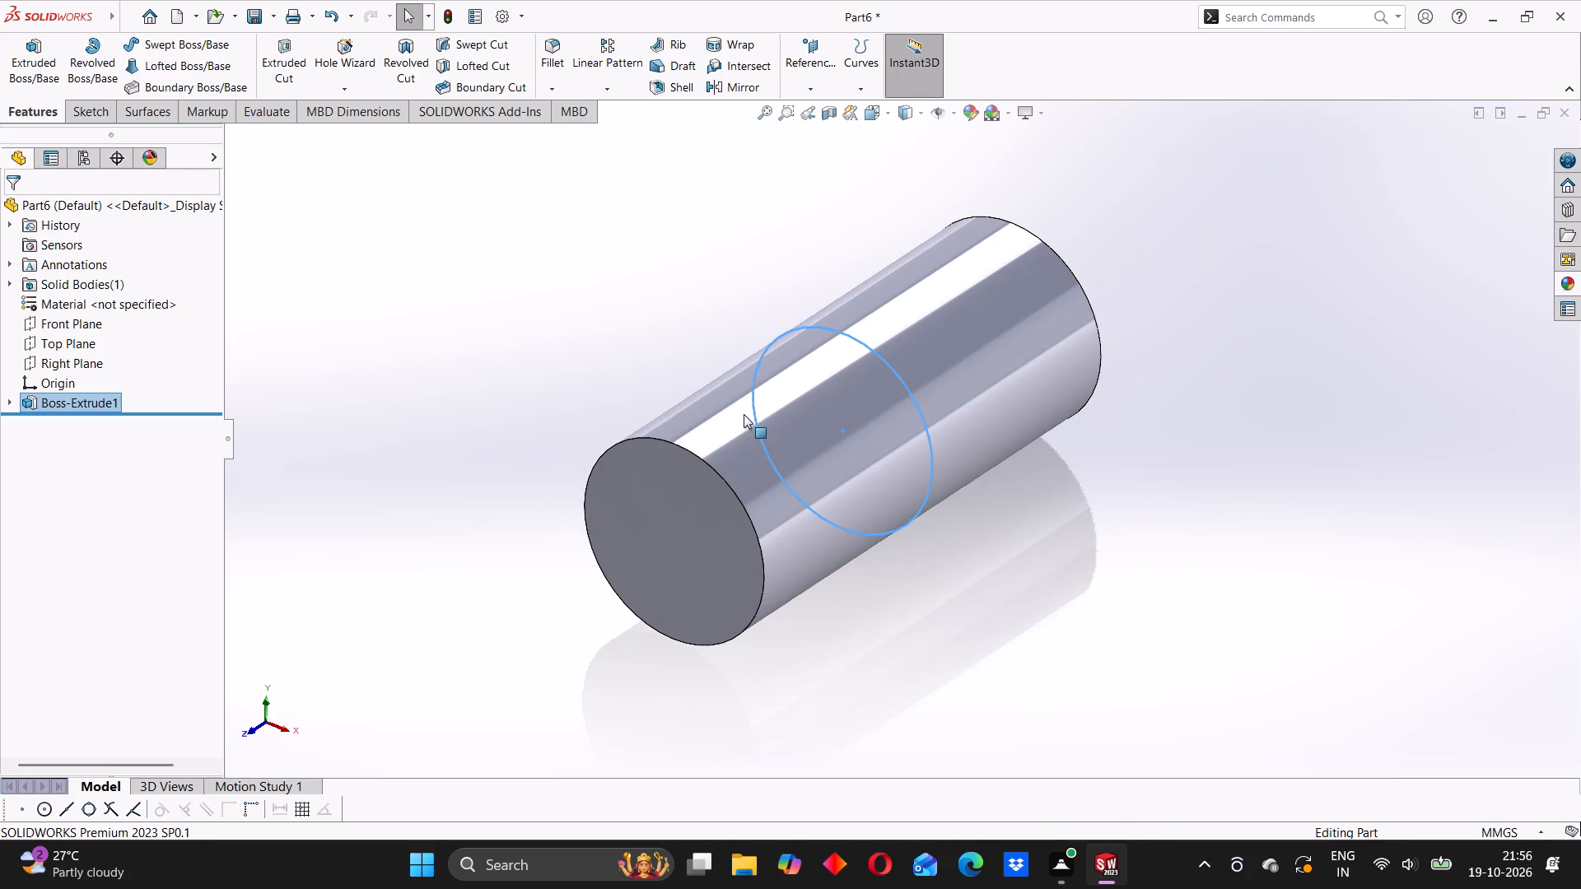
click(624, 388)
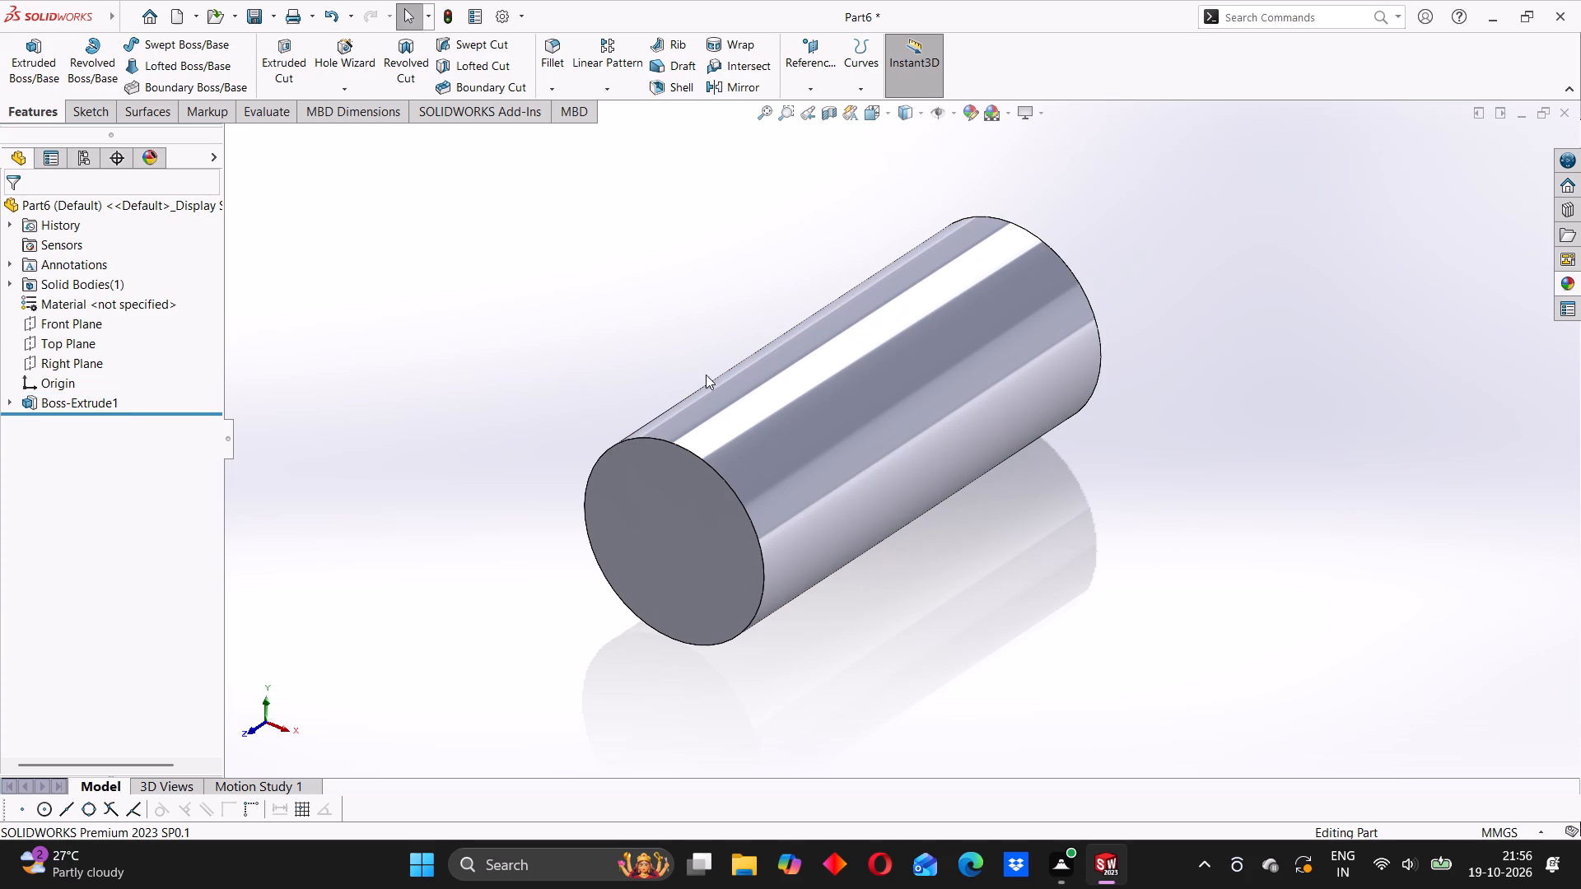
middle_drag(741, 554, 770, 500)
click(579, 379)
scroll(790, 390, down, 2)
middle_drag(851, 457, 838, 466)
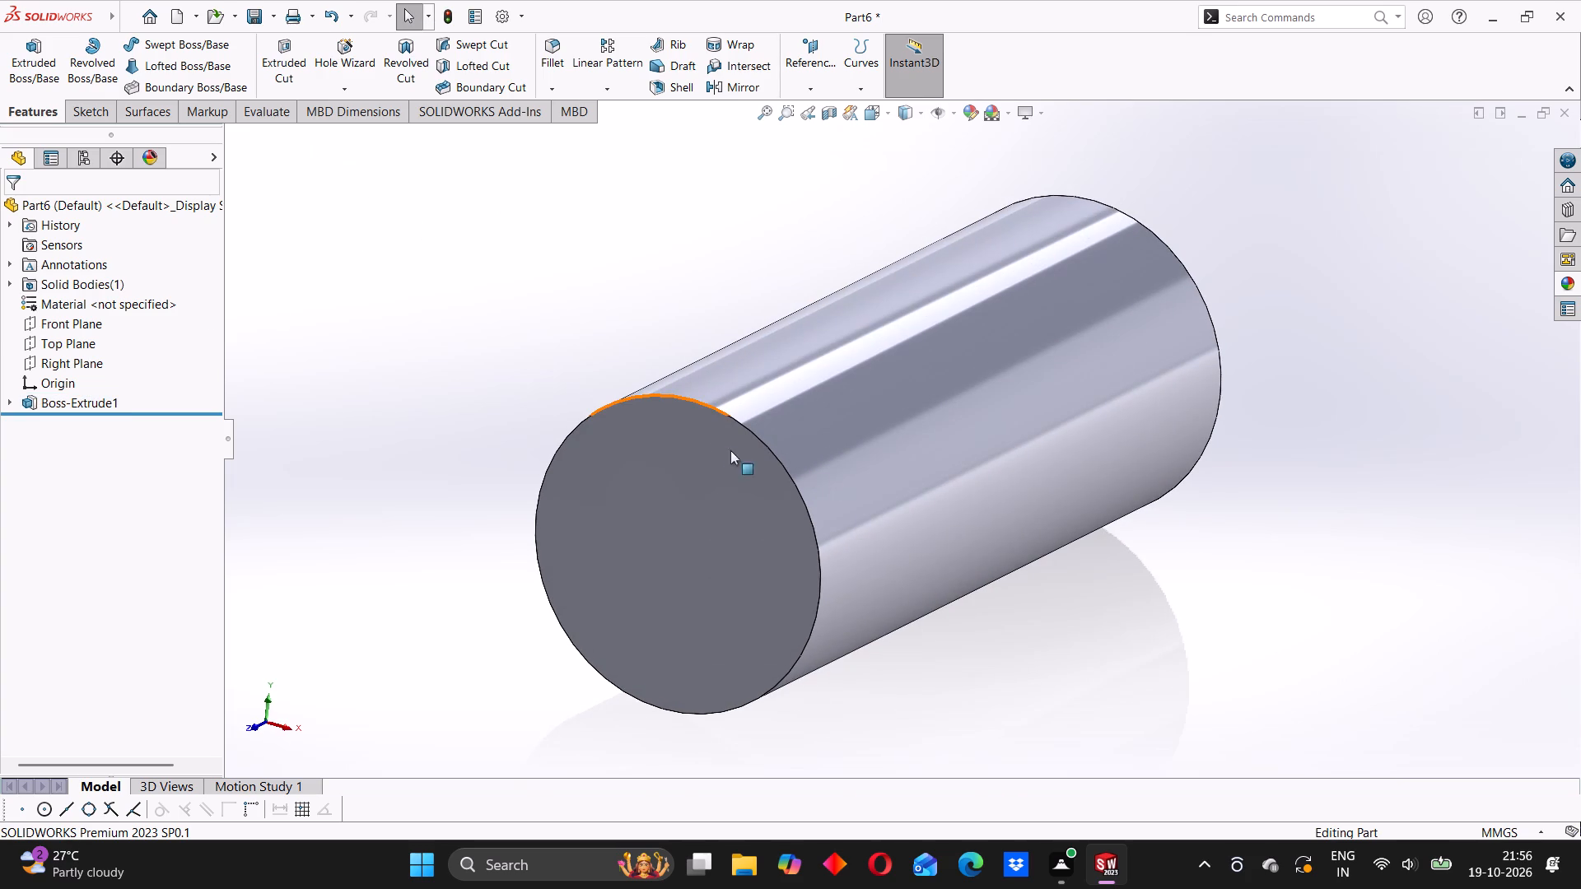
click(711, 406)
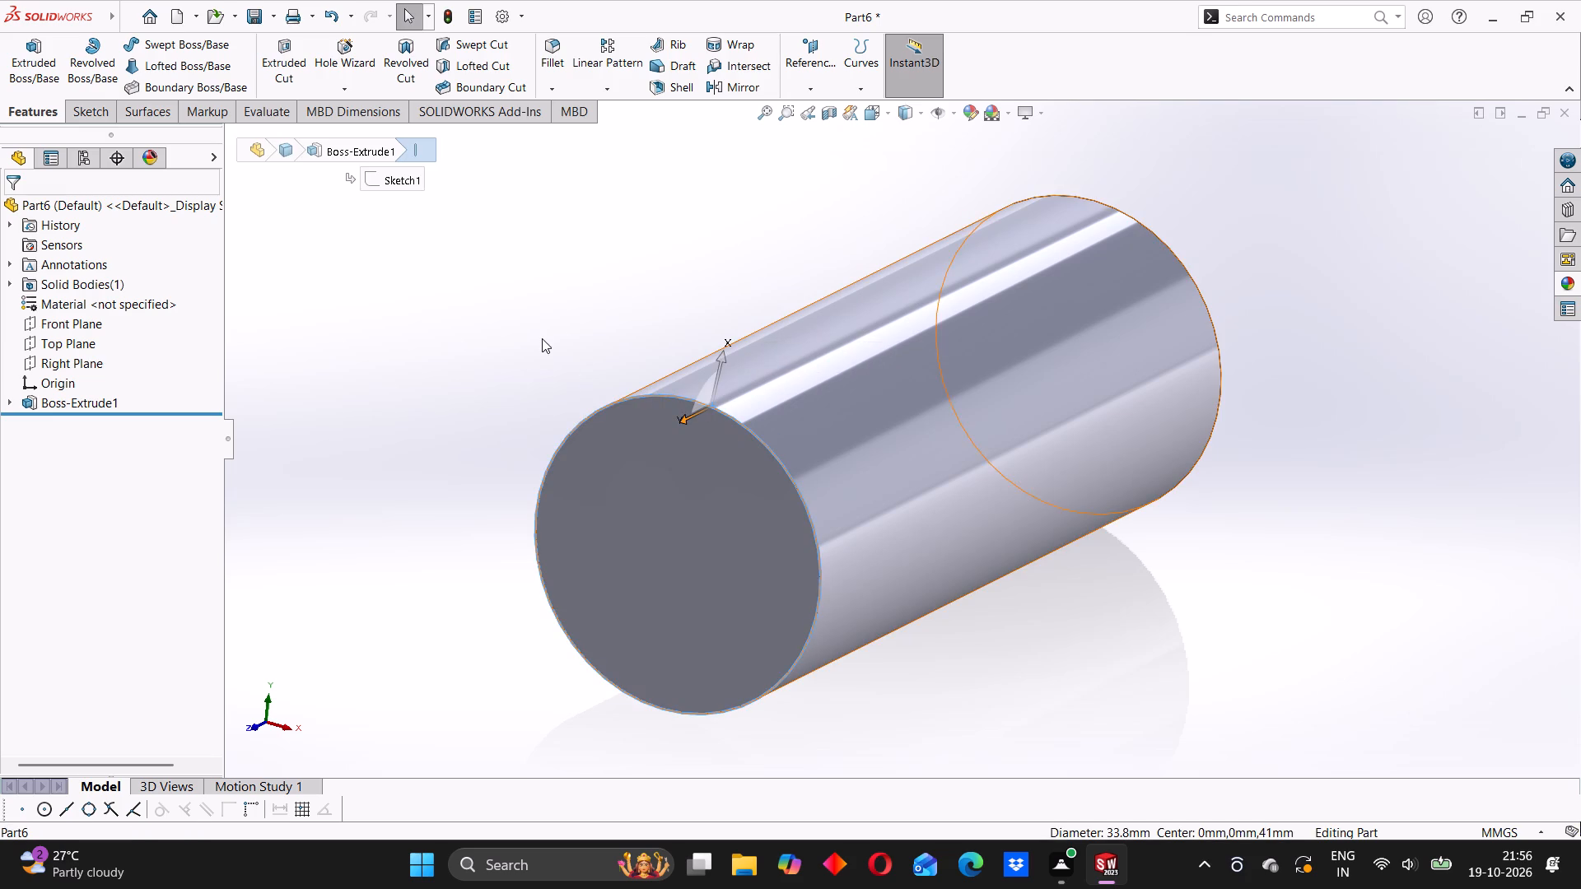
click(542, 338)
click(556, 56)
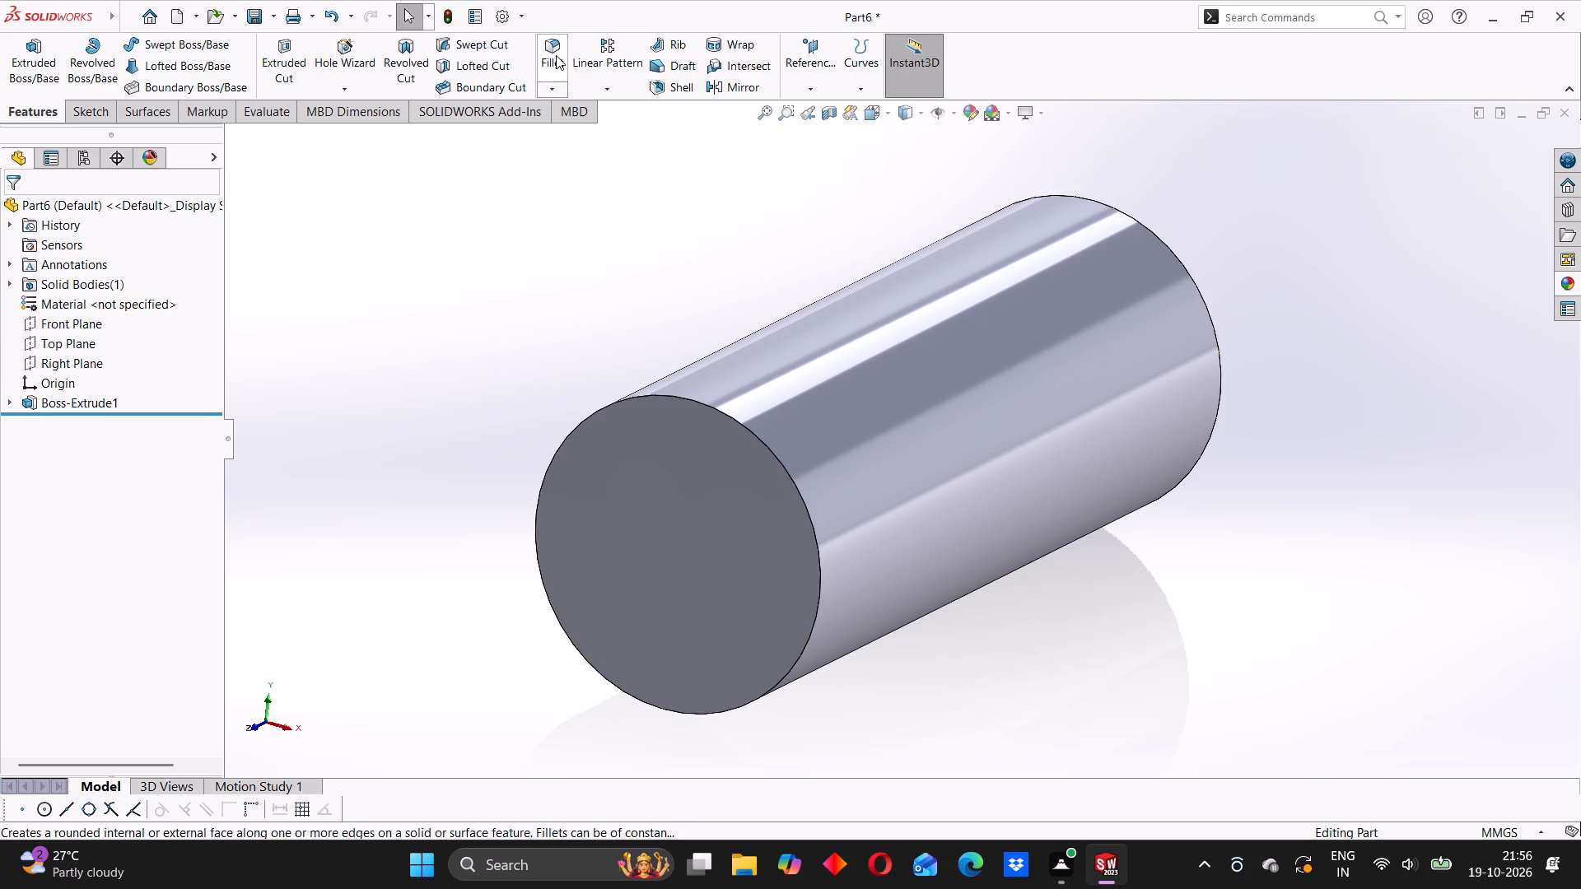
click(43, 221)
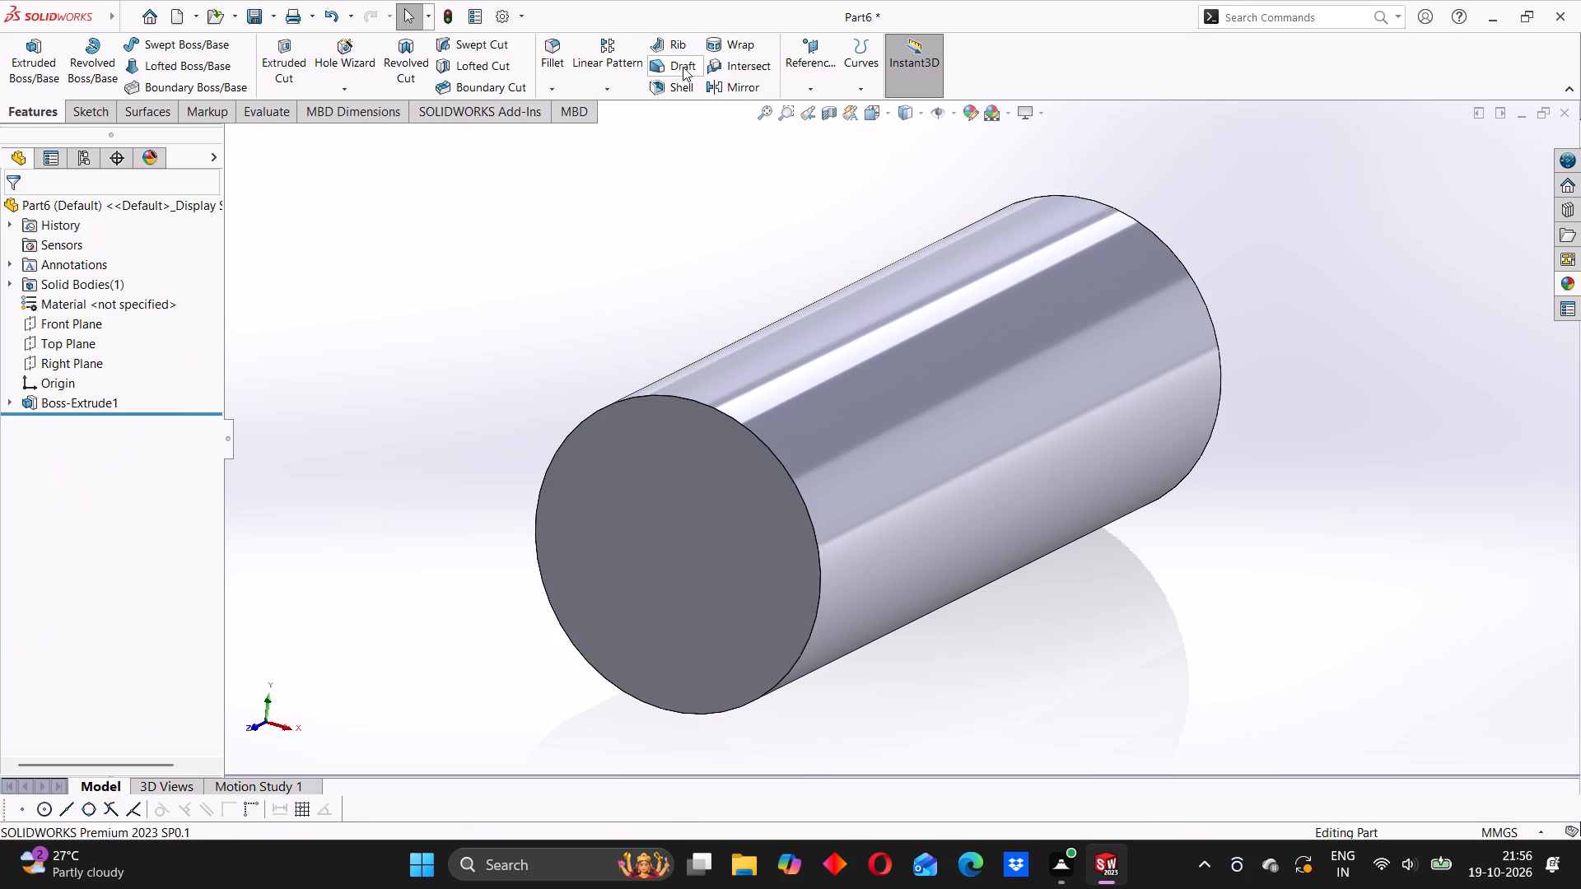
Chamfer the circular edges at both ends of the cylinder with a 2 mm distance at 45 degrees.
click(560, 90)
click(563, 128)
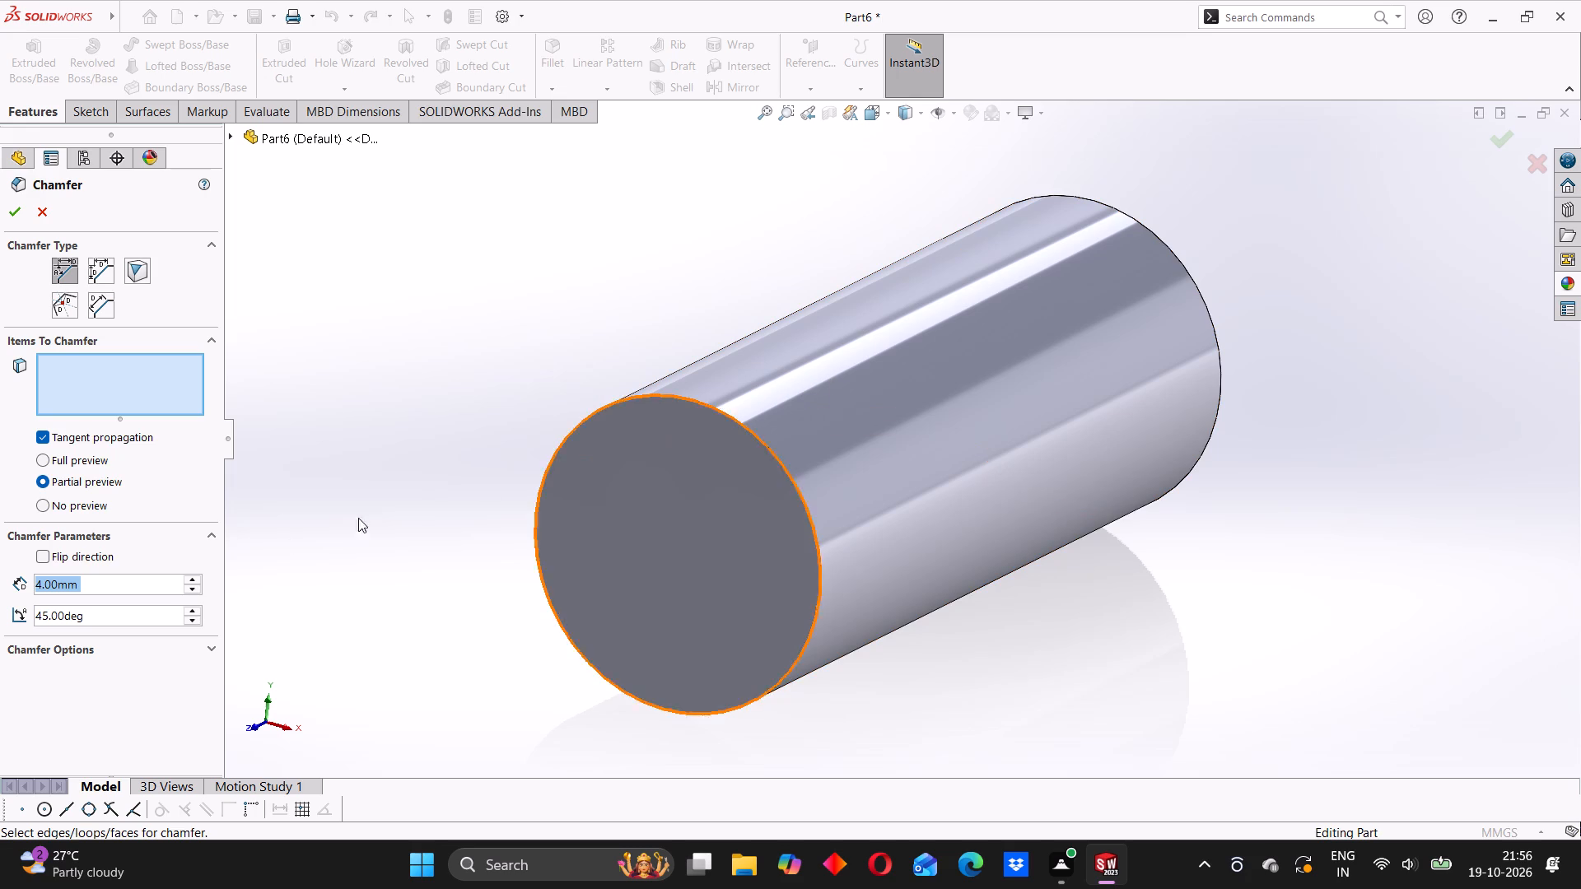
key(2)
key(Return)
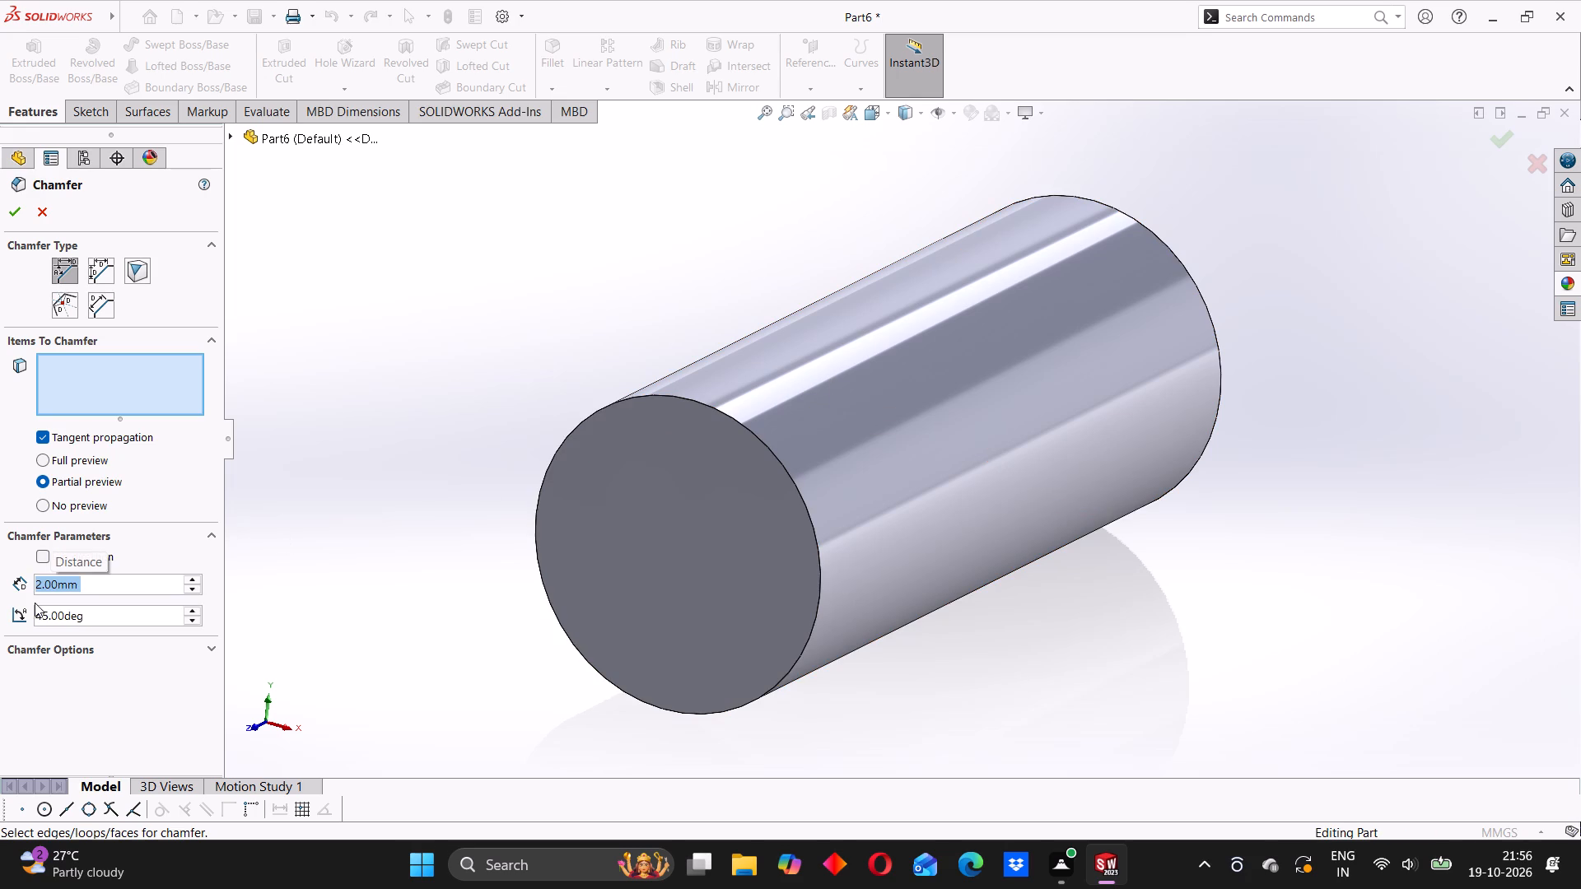
click(689, 398)
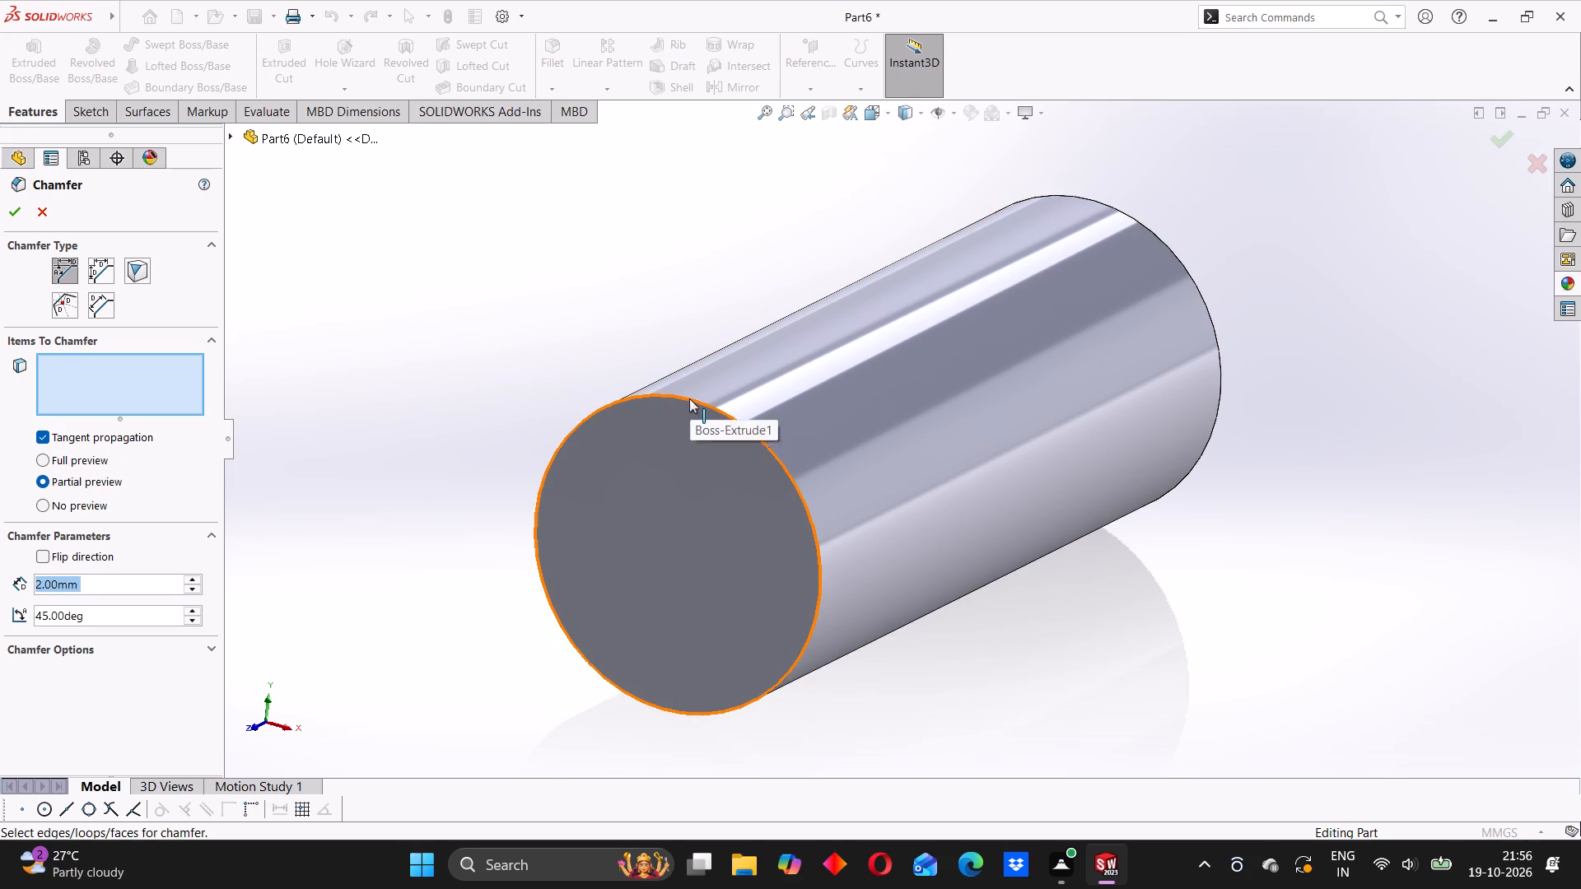
middle_drag(1177, 252, 1094, 428)
click(1194, 237)
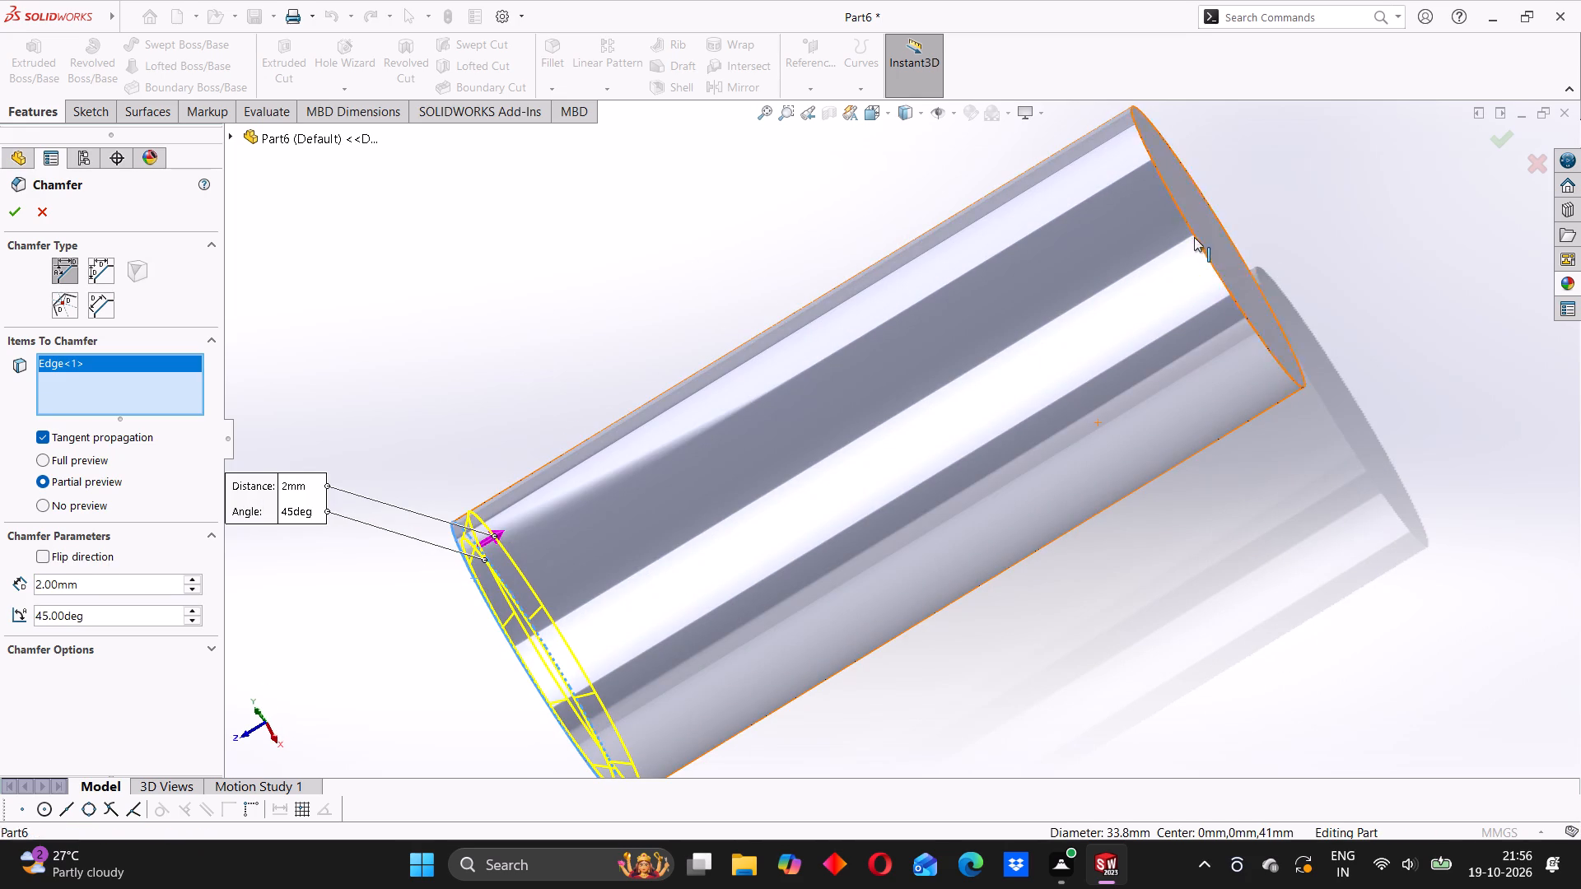
click(19, 221)
Apply a black colour appearance to the whole body of the pin.
scroll(838, 416, up, 3)
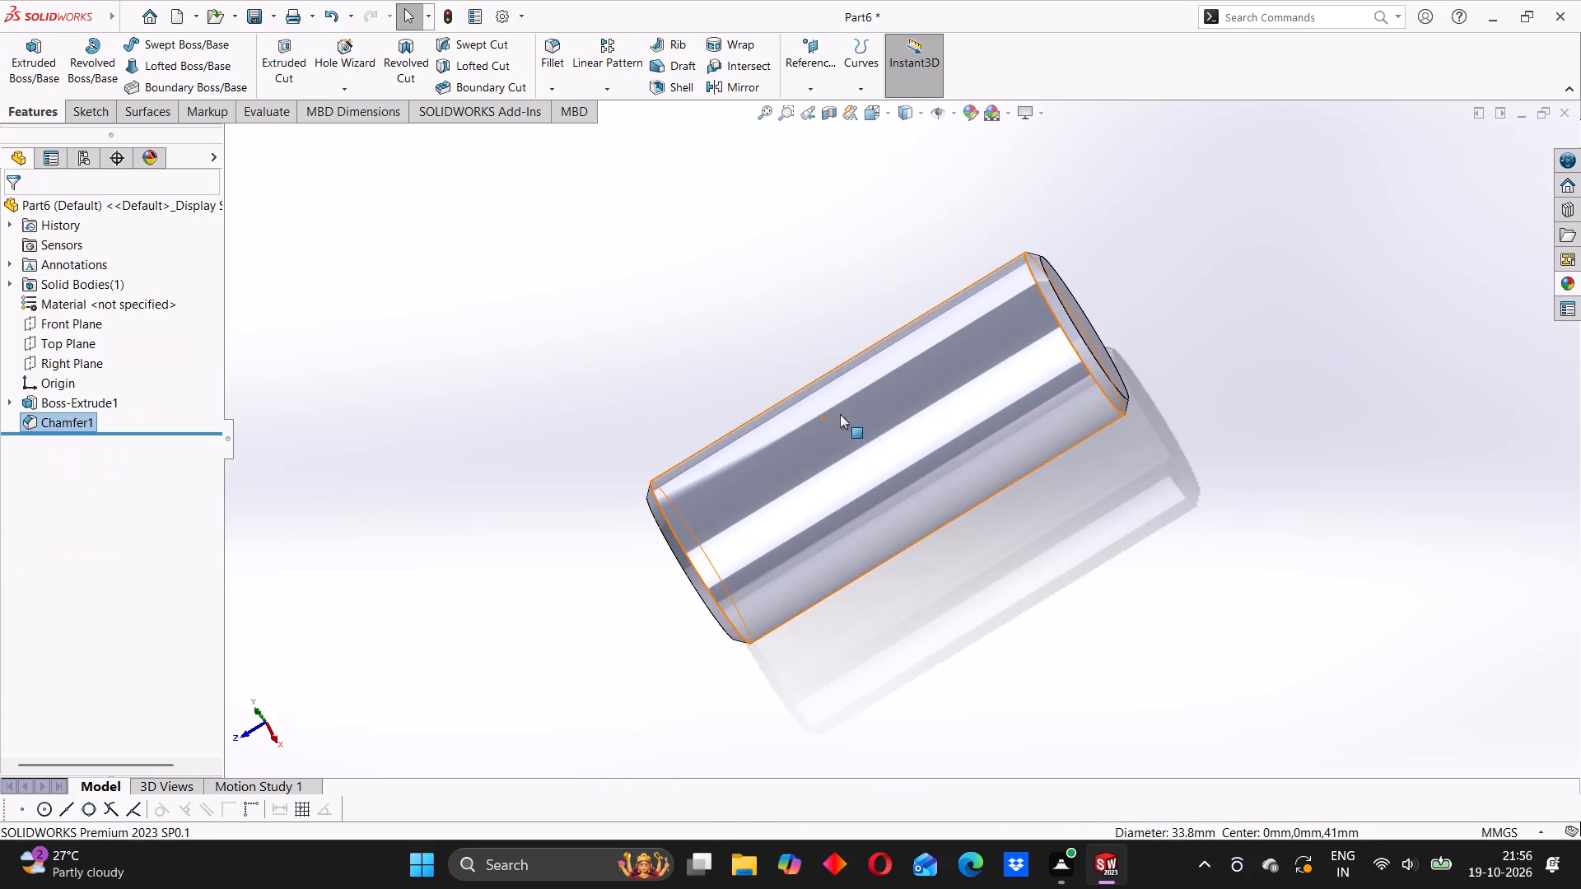
middle_drag(845, 426, 894, 427)
right_click(919, 370)
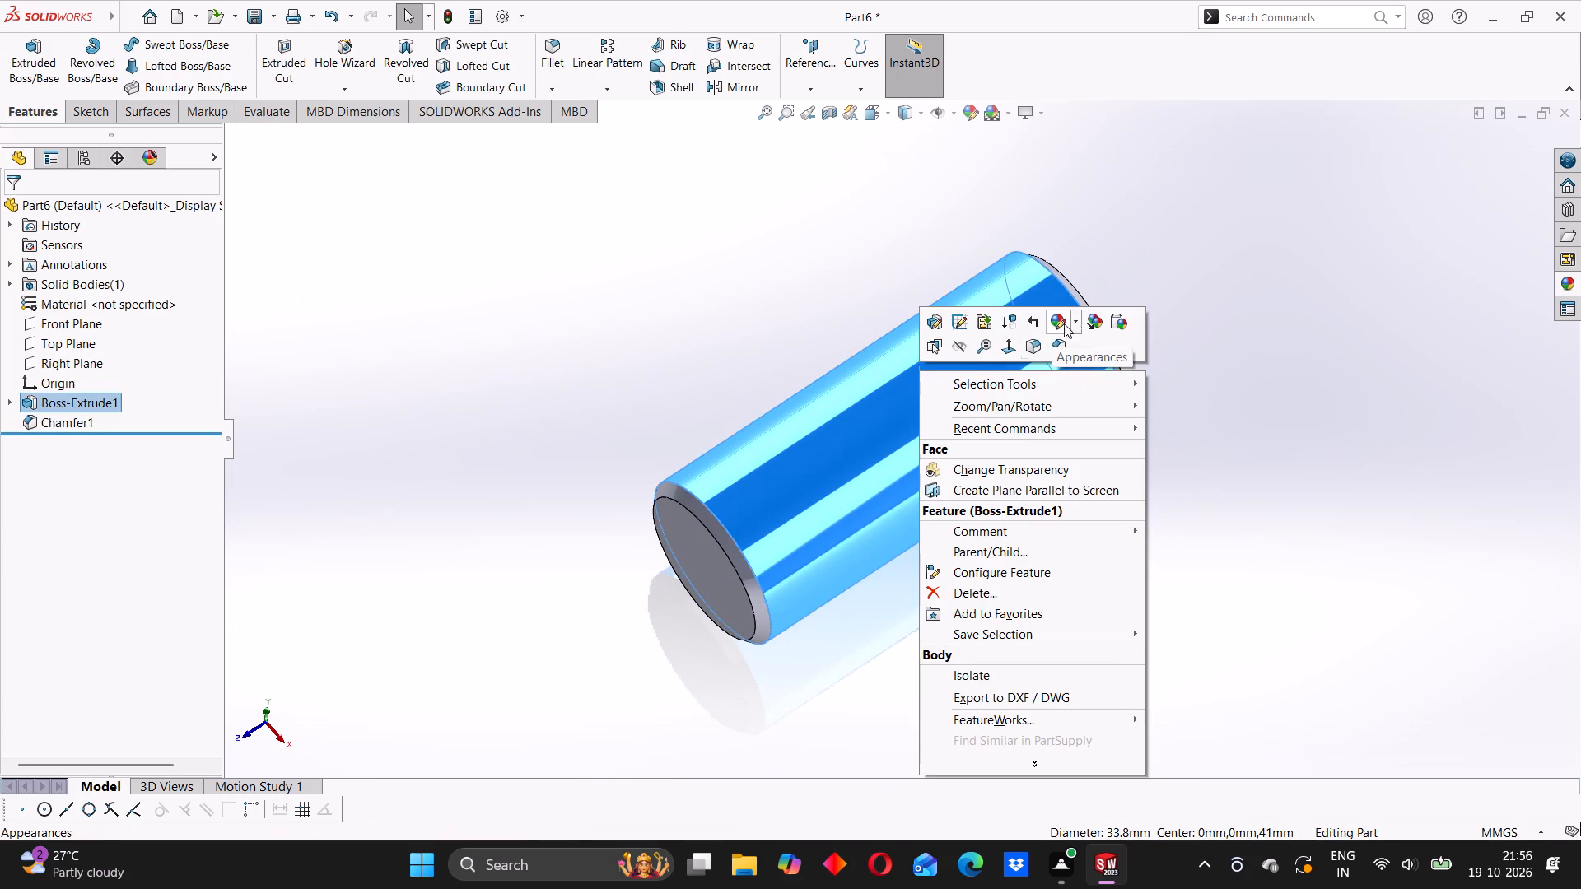
click(1077, 317)
click(1070, 389)
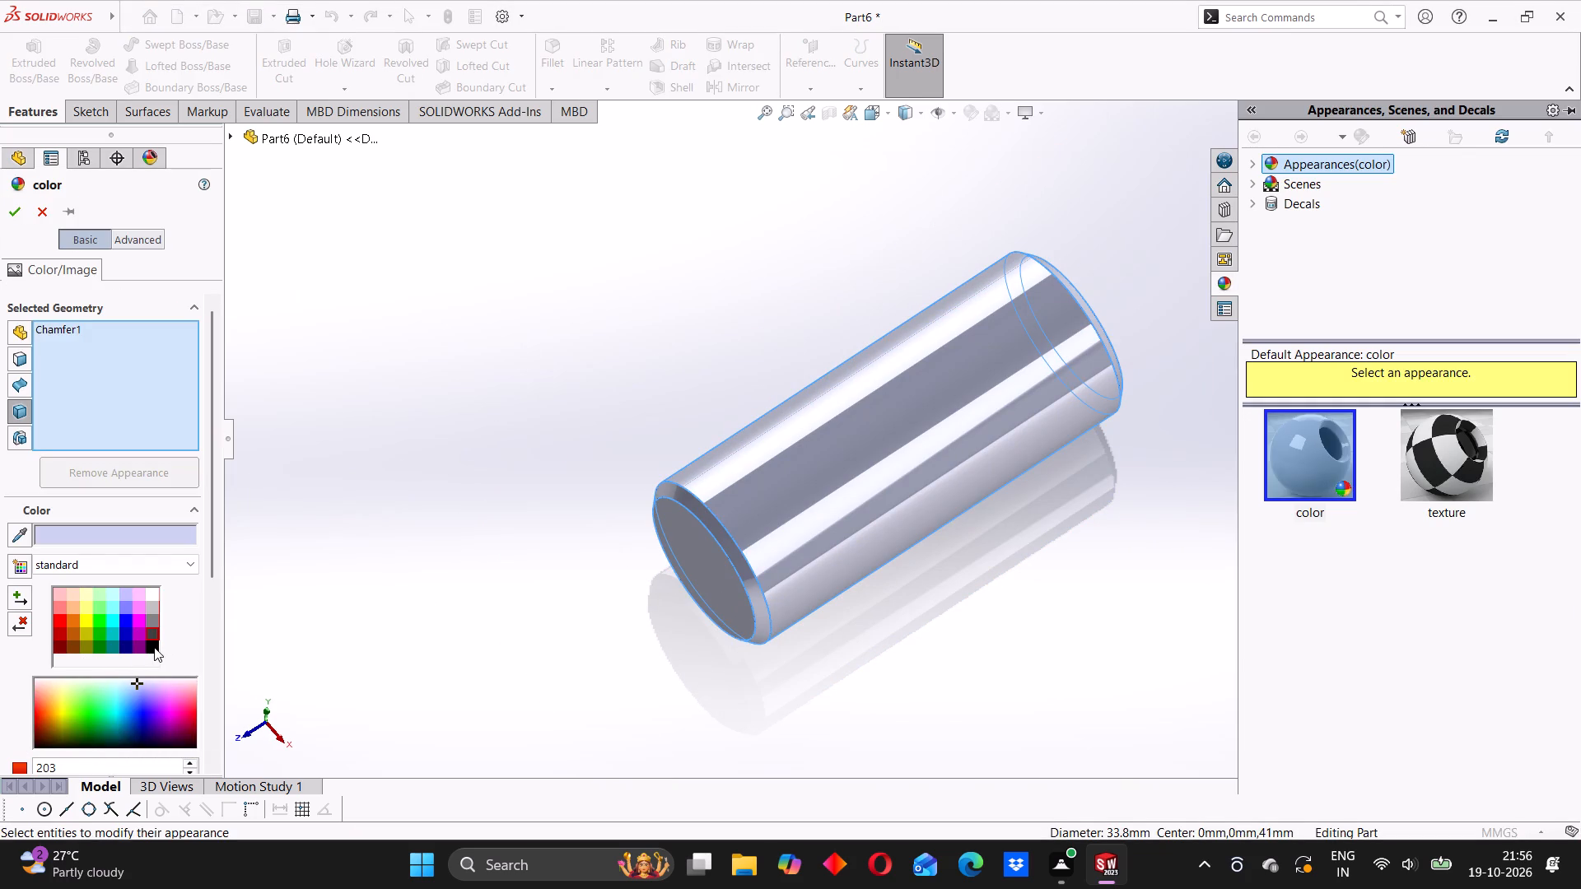
click(154, 647)
click(15, 207)
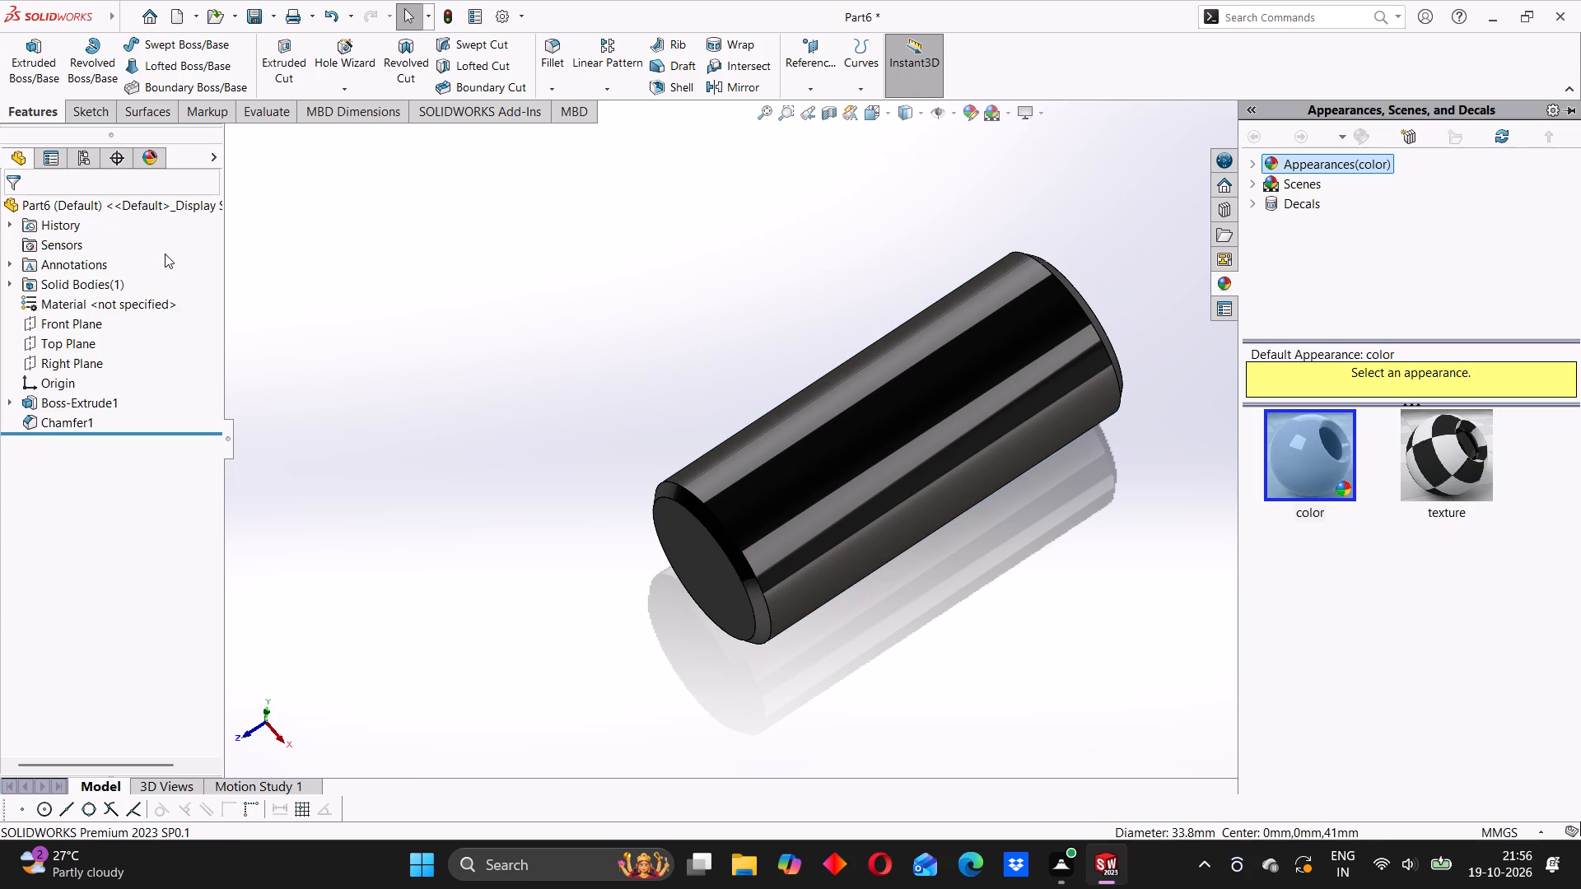
Save the part as PISTON PIN in the 4 CYLINDER ENGINE folder as a SOLIDWORKS part file.
middle_drag(667, 312, 767, 408)
click(609, 408)
middle_drag(883, 301, 929, 453)
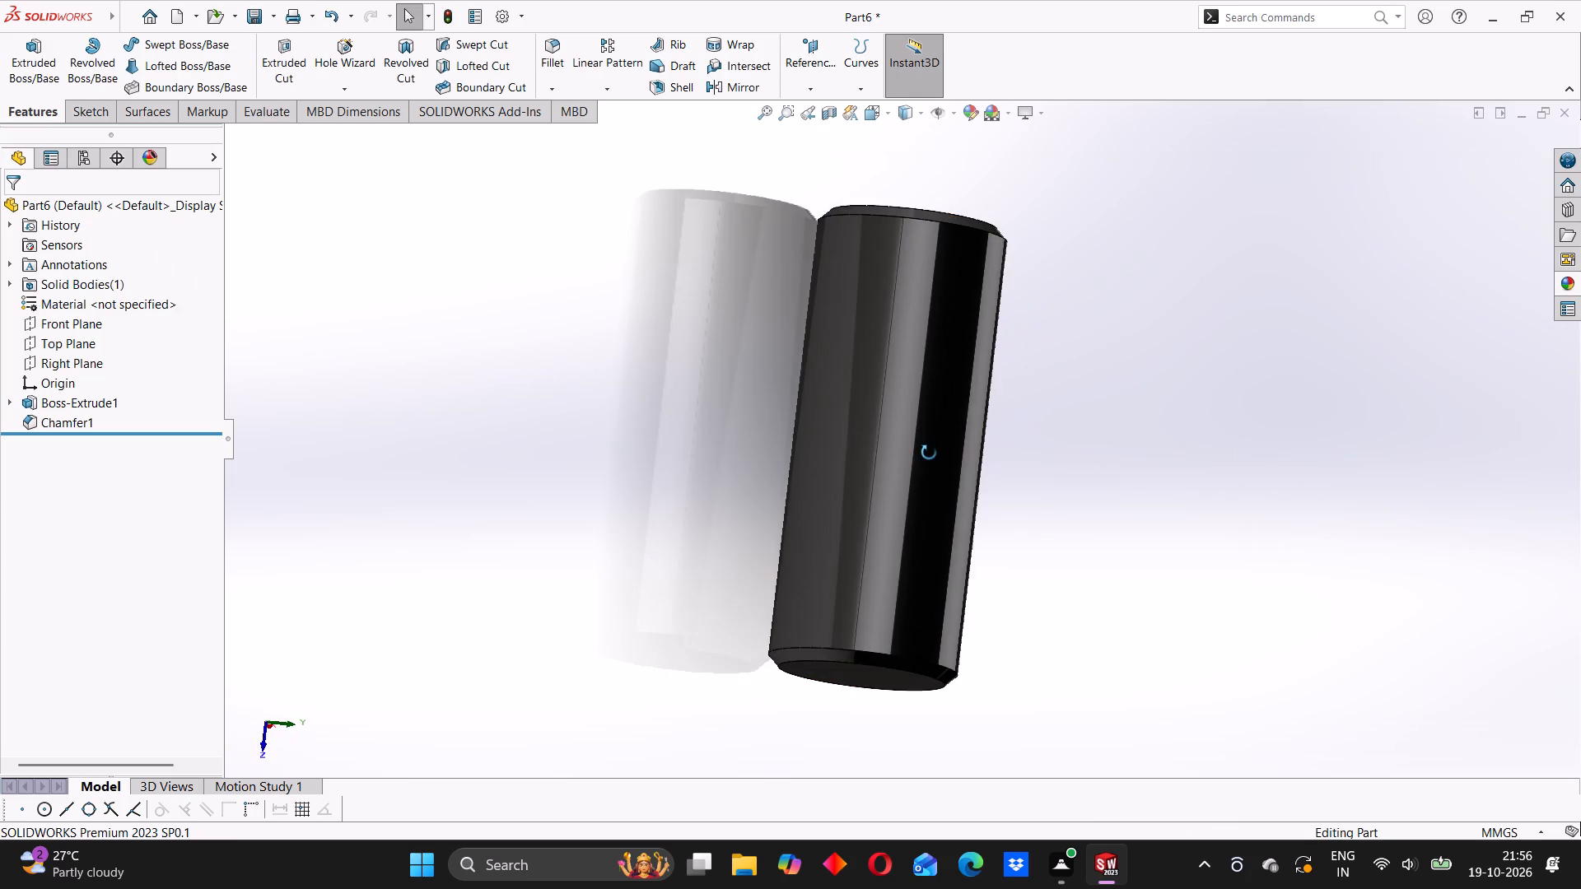
middle_drag(929, 453, 929, 454)
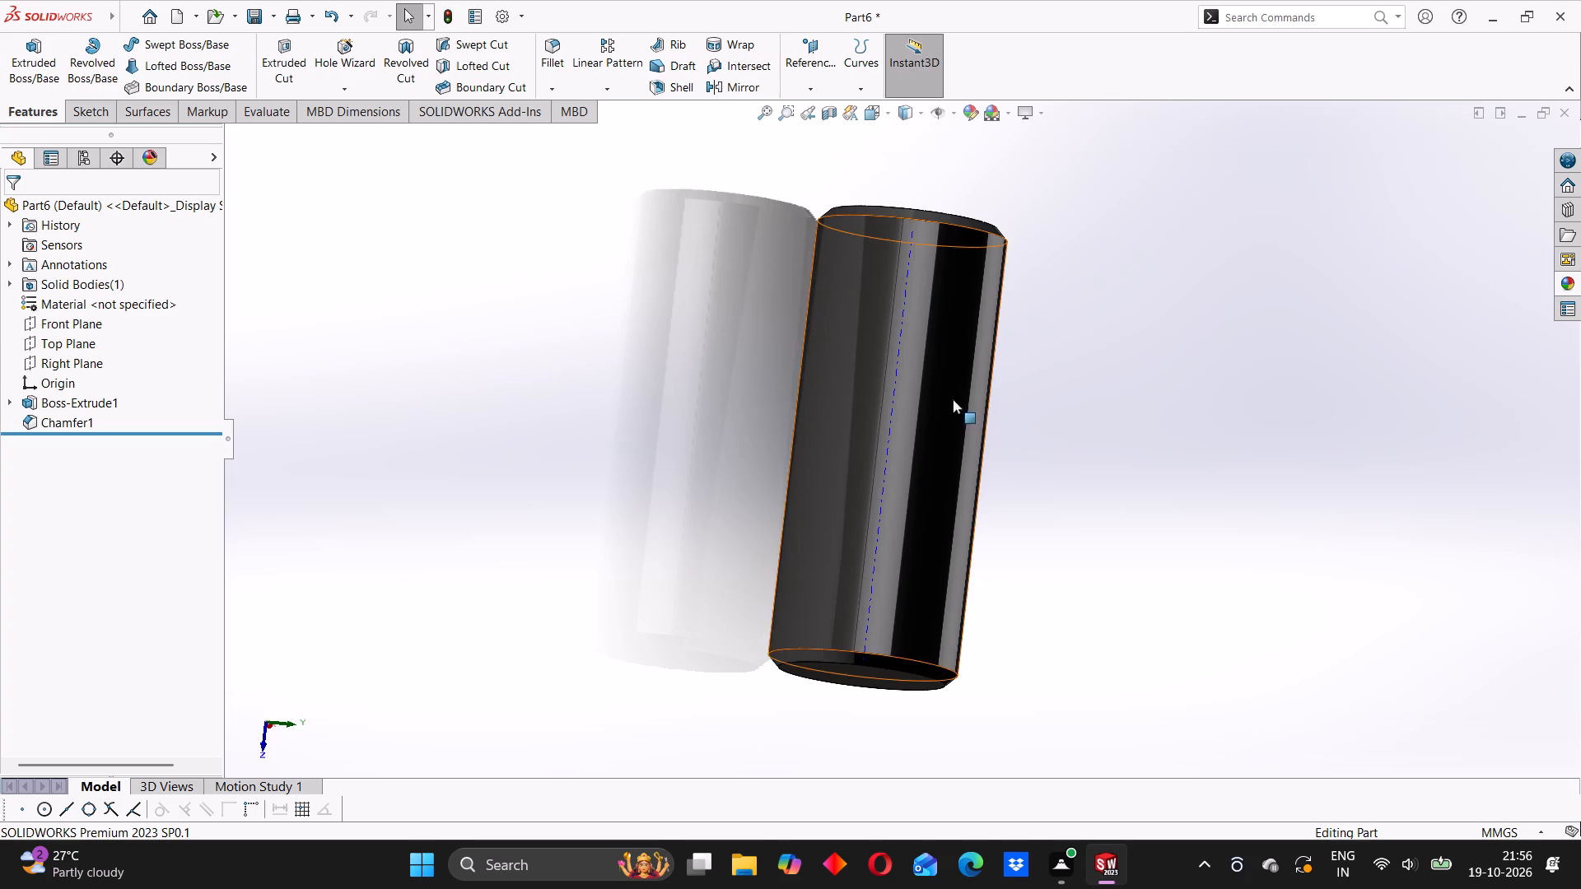
middle_drag(953, 398, 1001, 480)
click(274, 14)
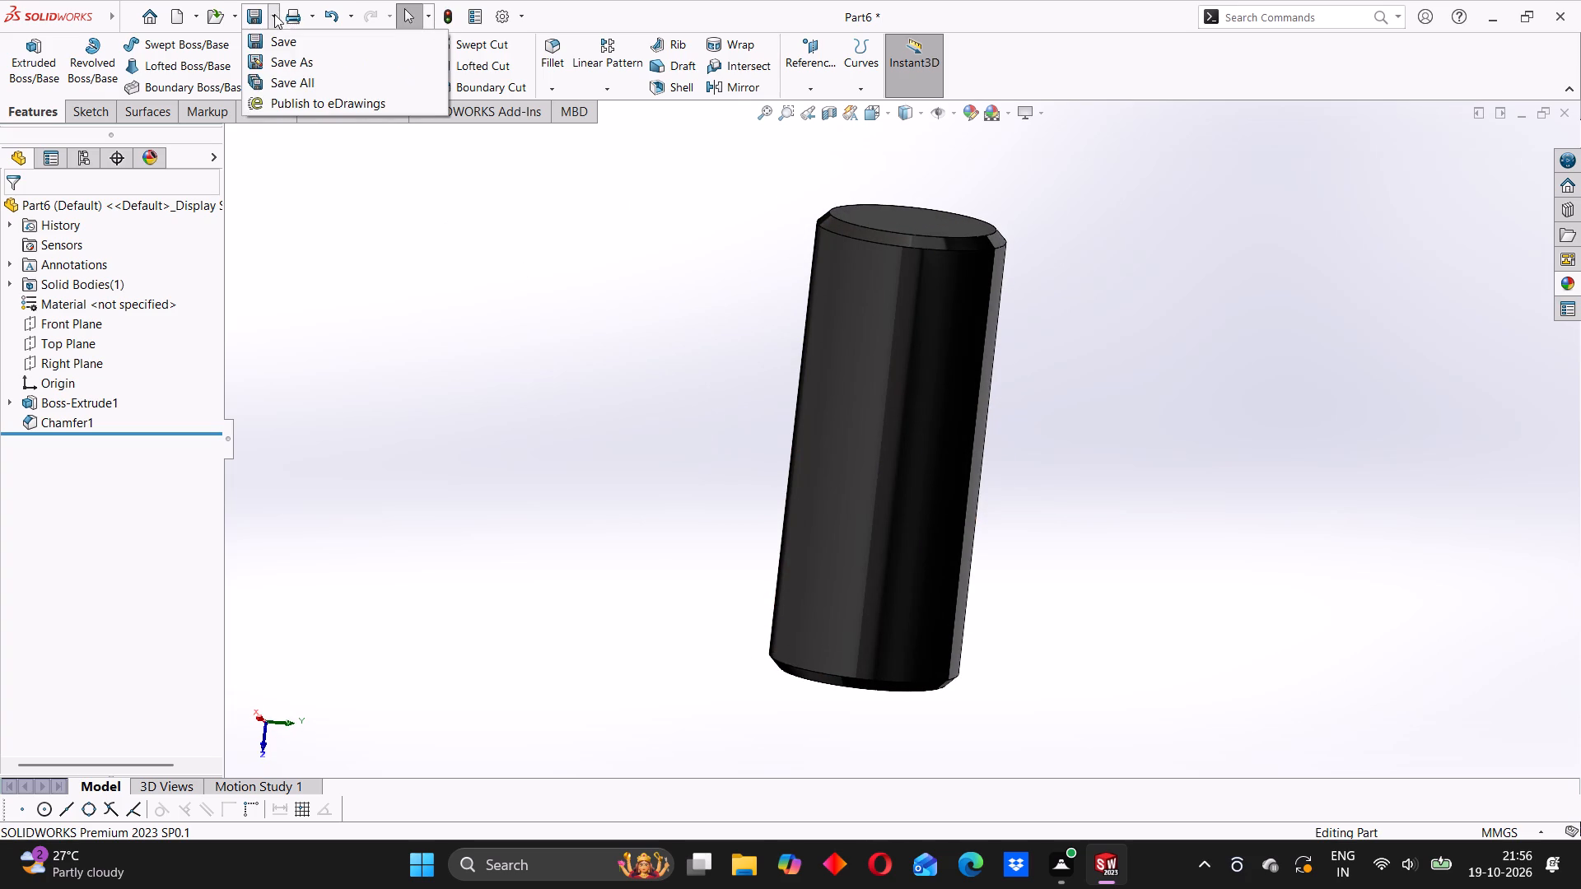
click(294, 65)
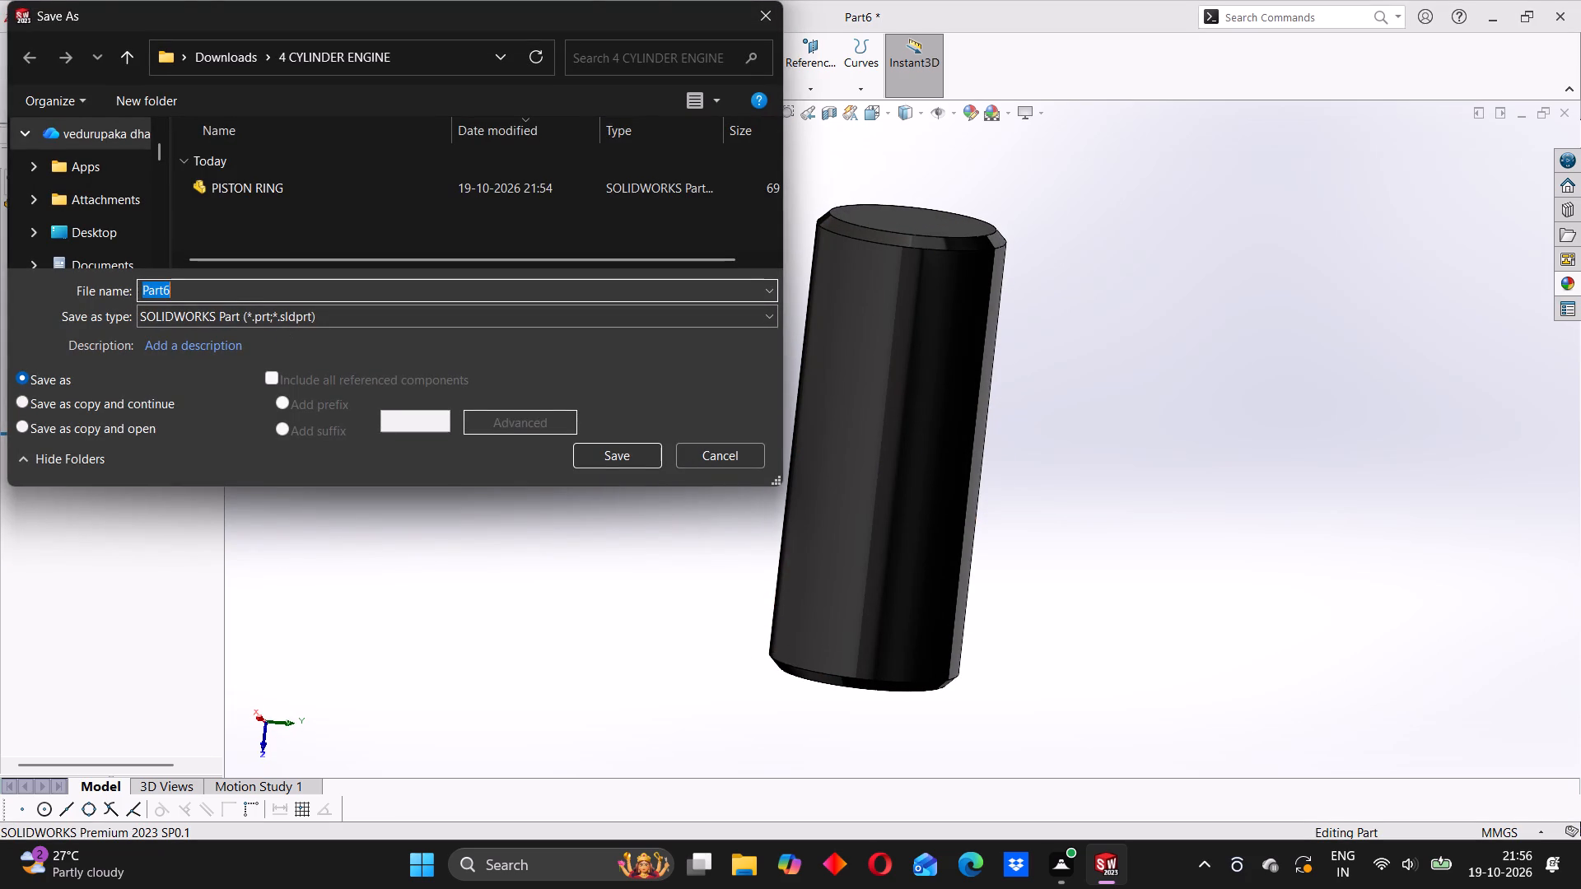
text(pi)
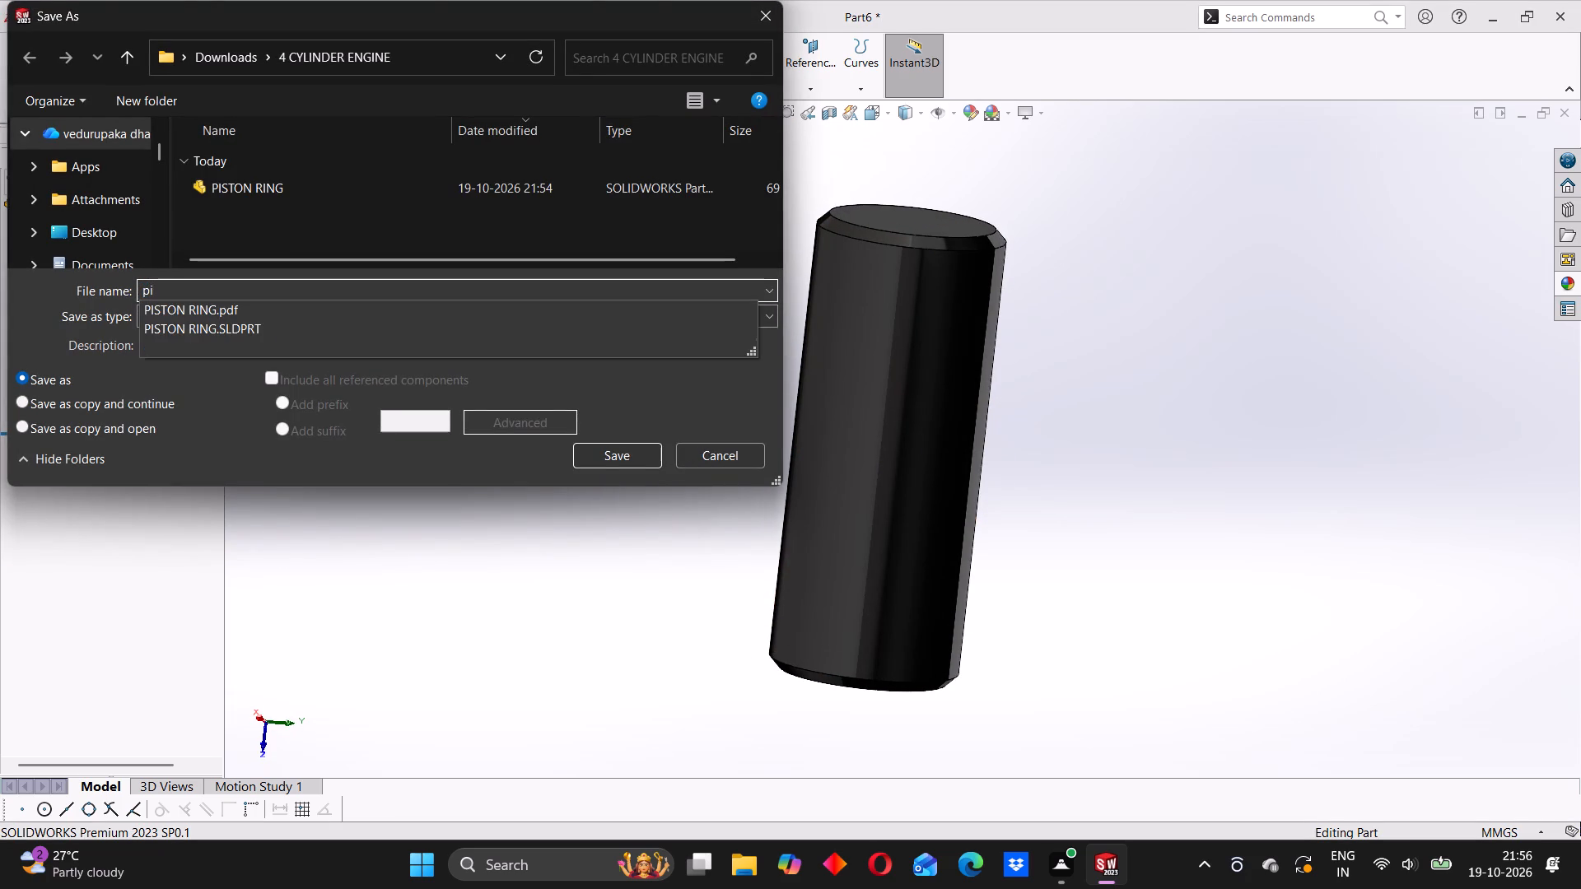
key(BackSpace)
key(BackSpace)
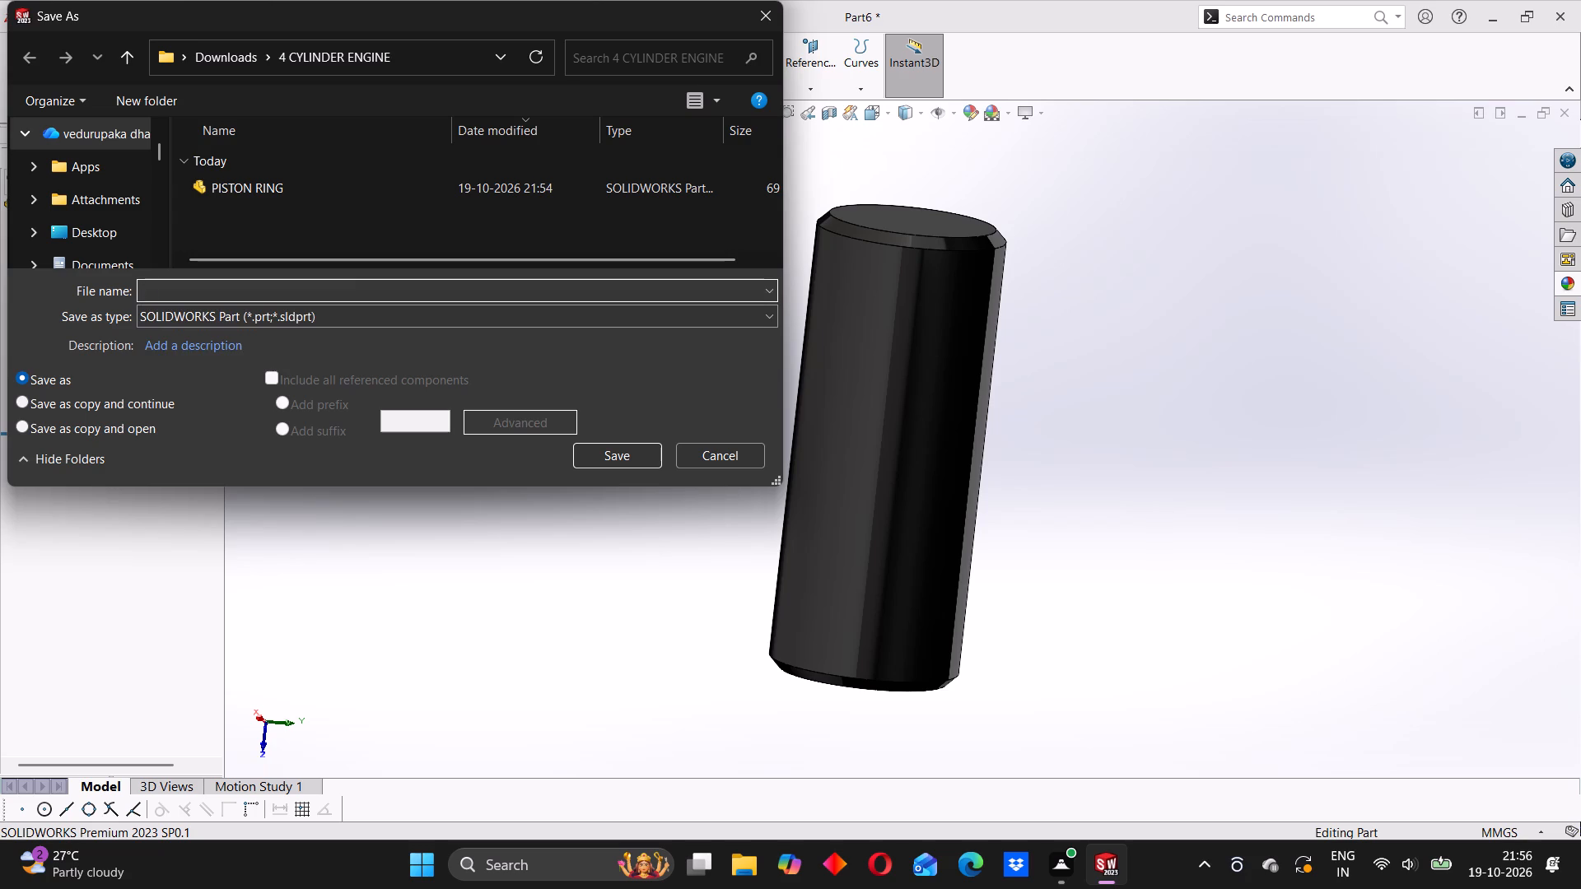
text(PISTON)
key(space)
text(PIN)
click(600, 449)
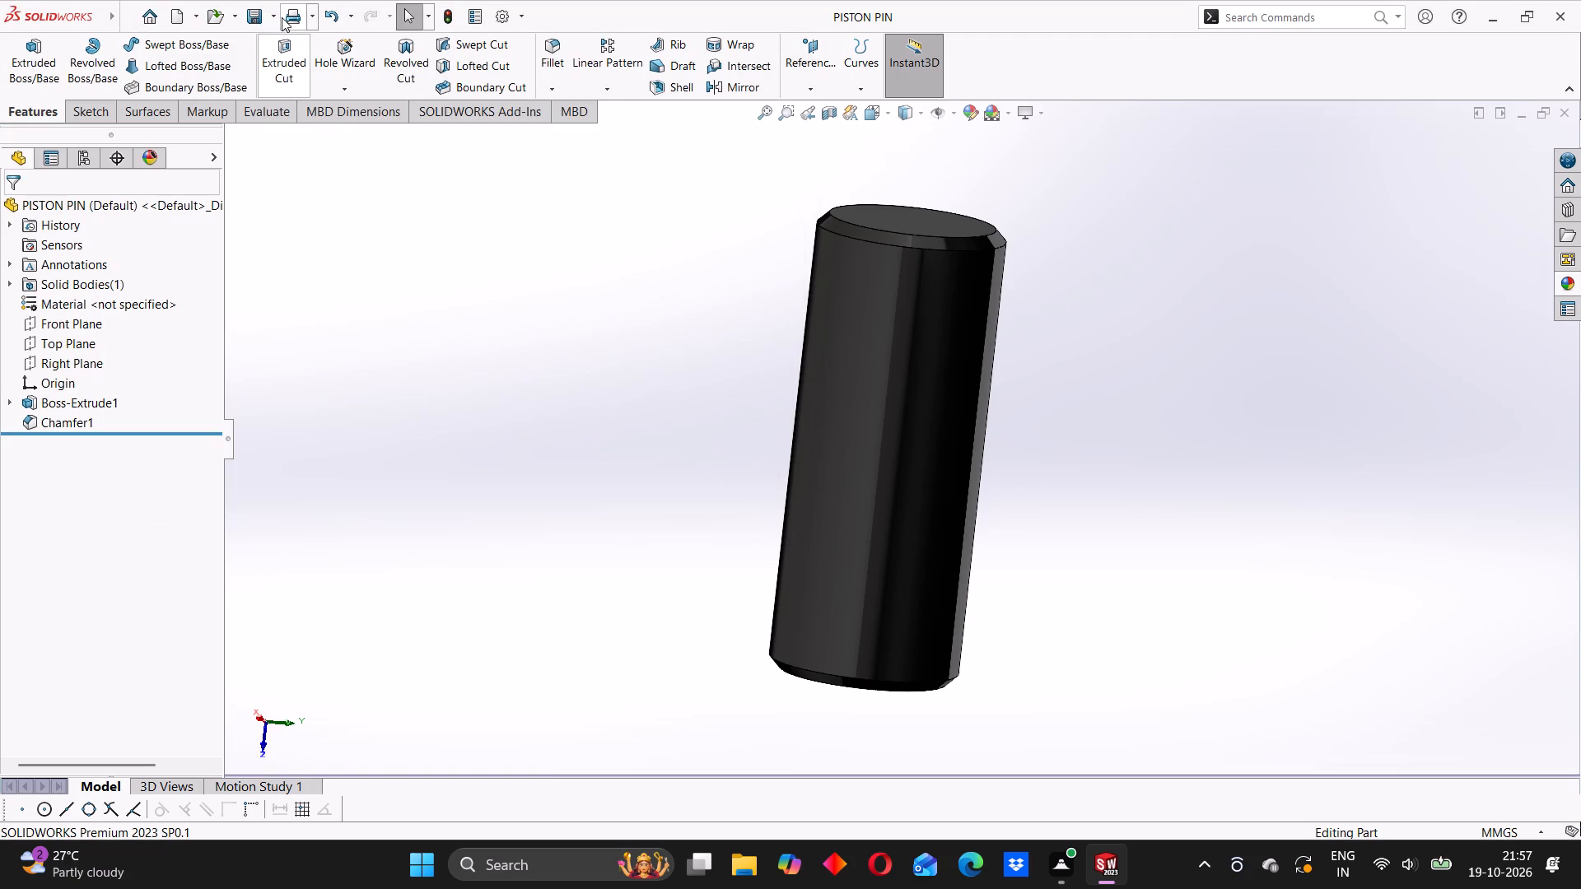
Save PISTON PIN again in the same folder as an Adobe PDF file.
click(277, 16)
click(280, 62)
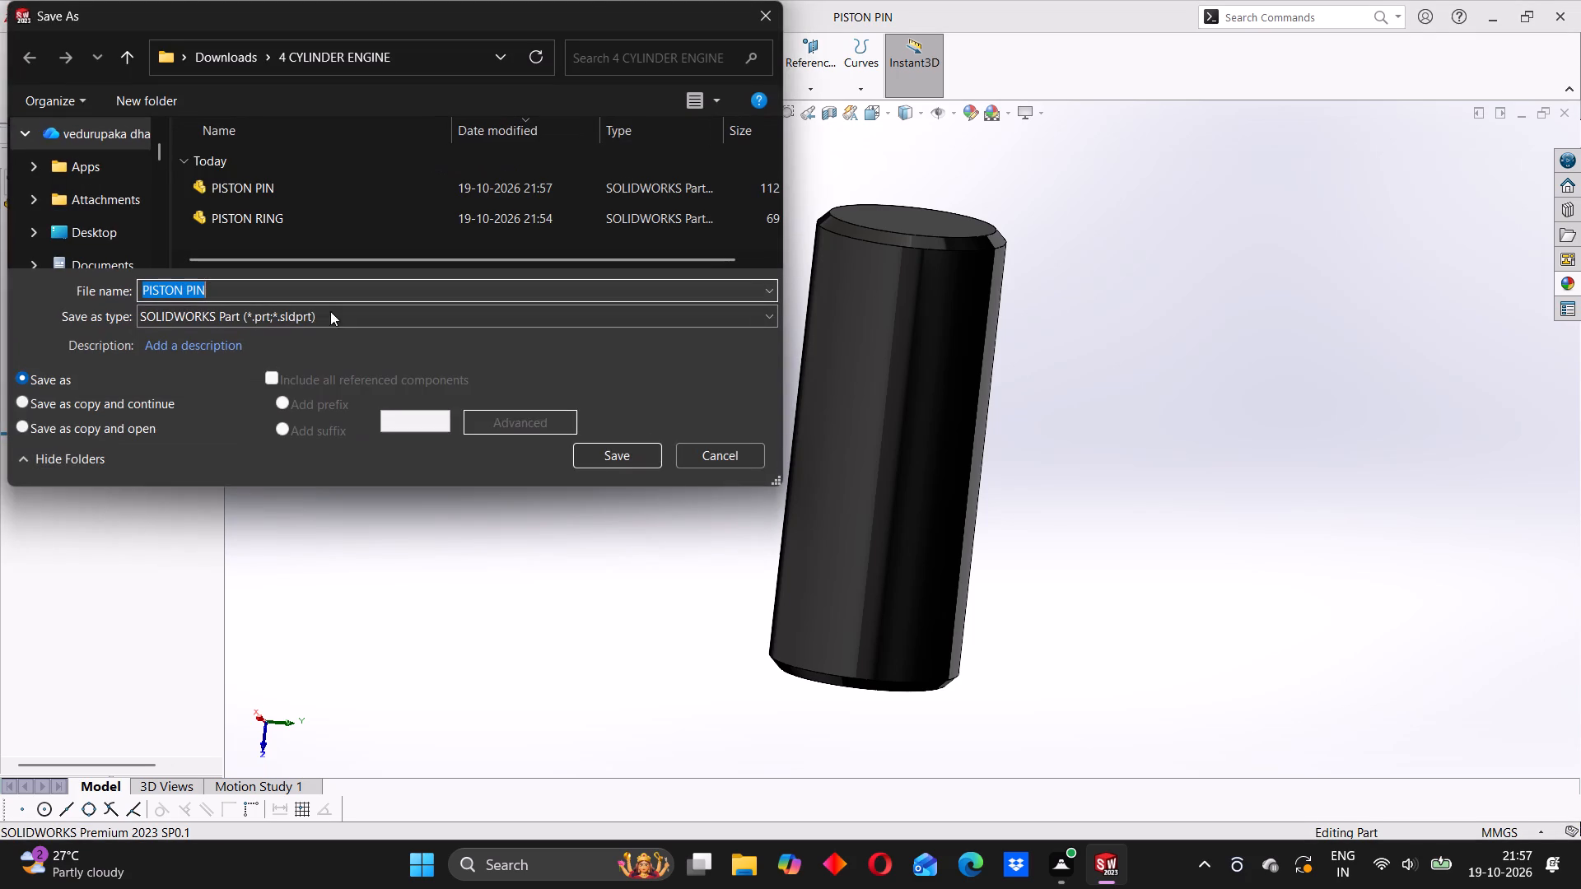
click(296, 309)
click(301, 454)
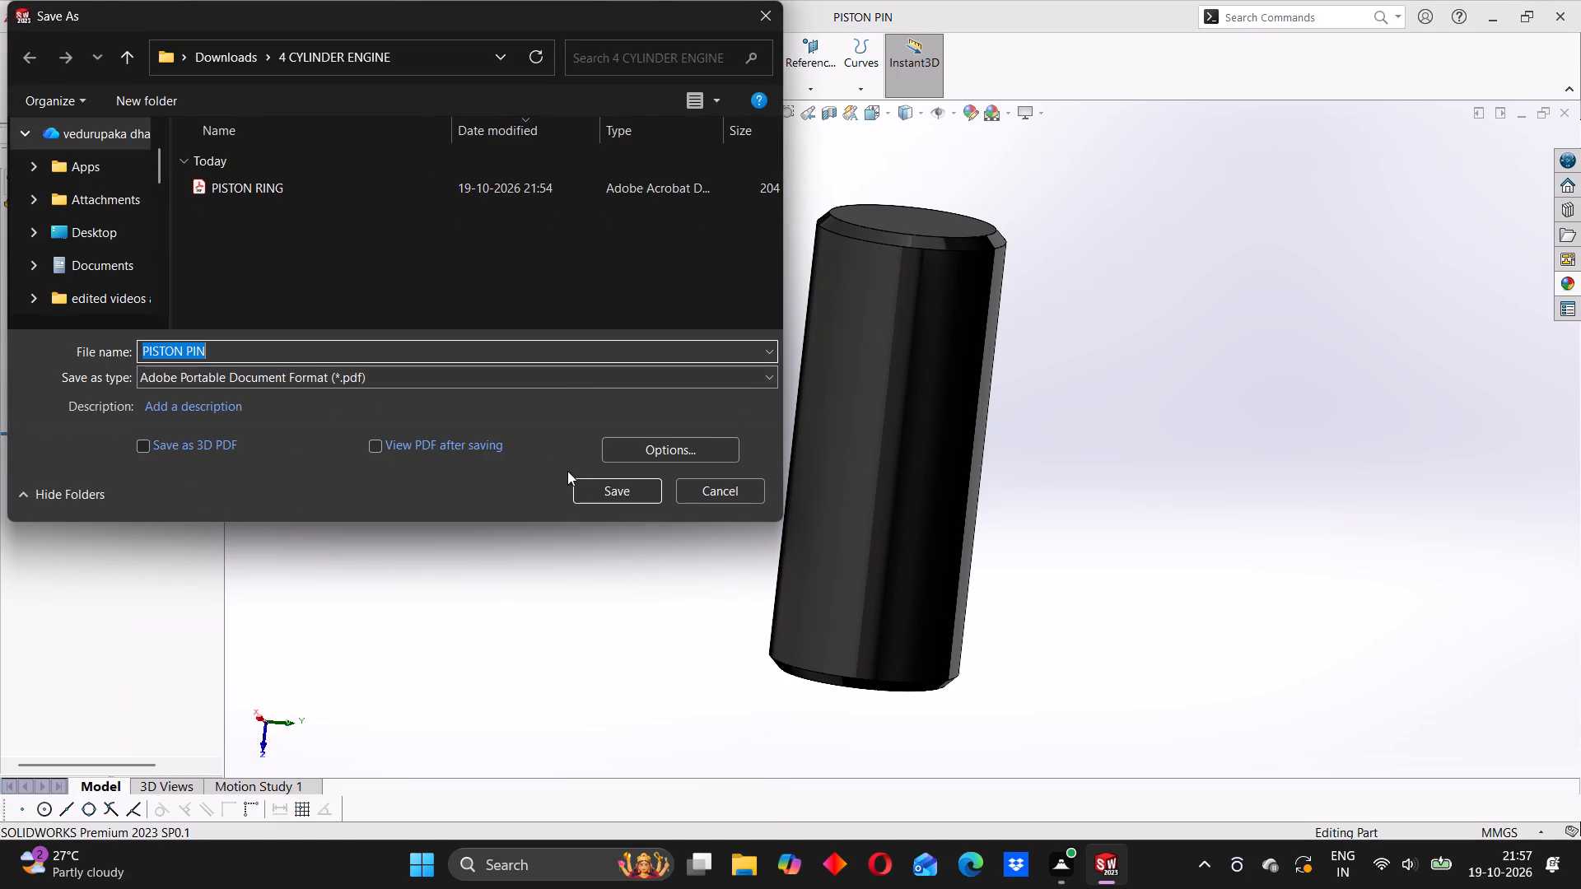
click(598, 492)
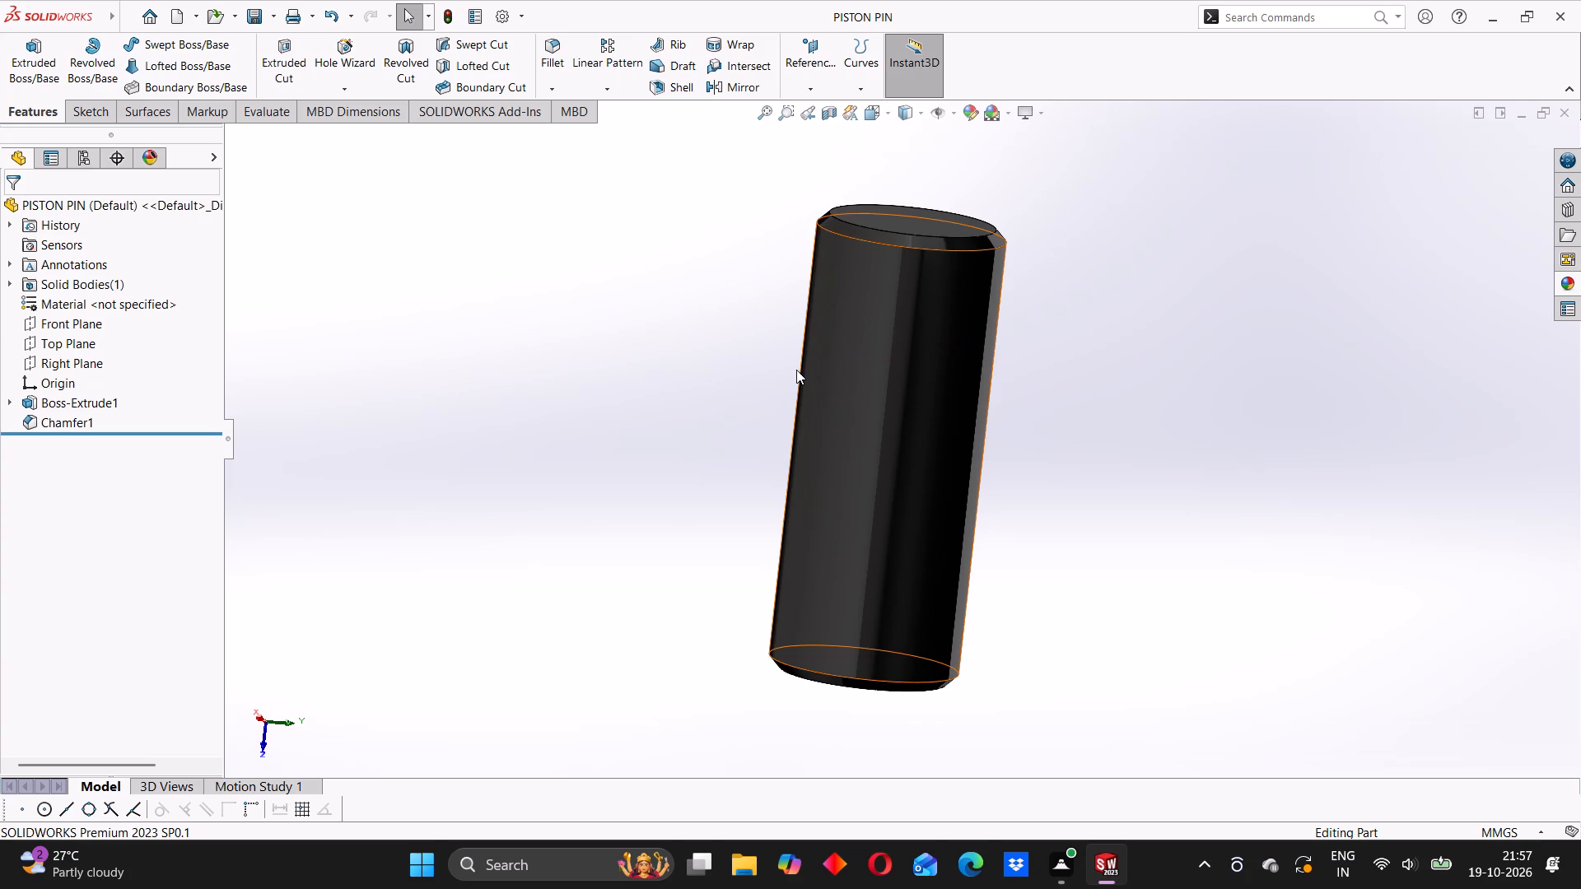
Create a new part document.
click(148, 27)
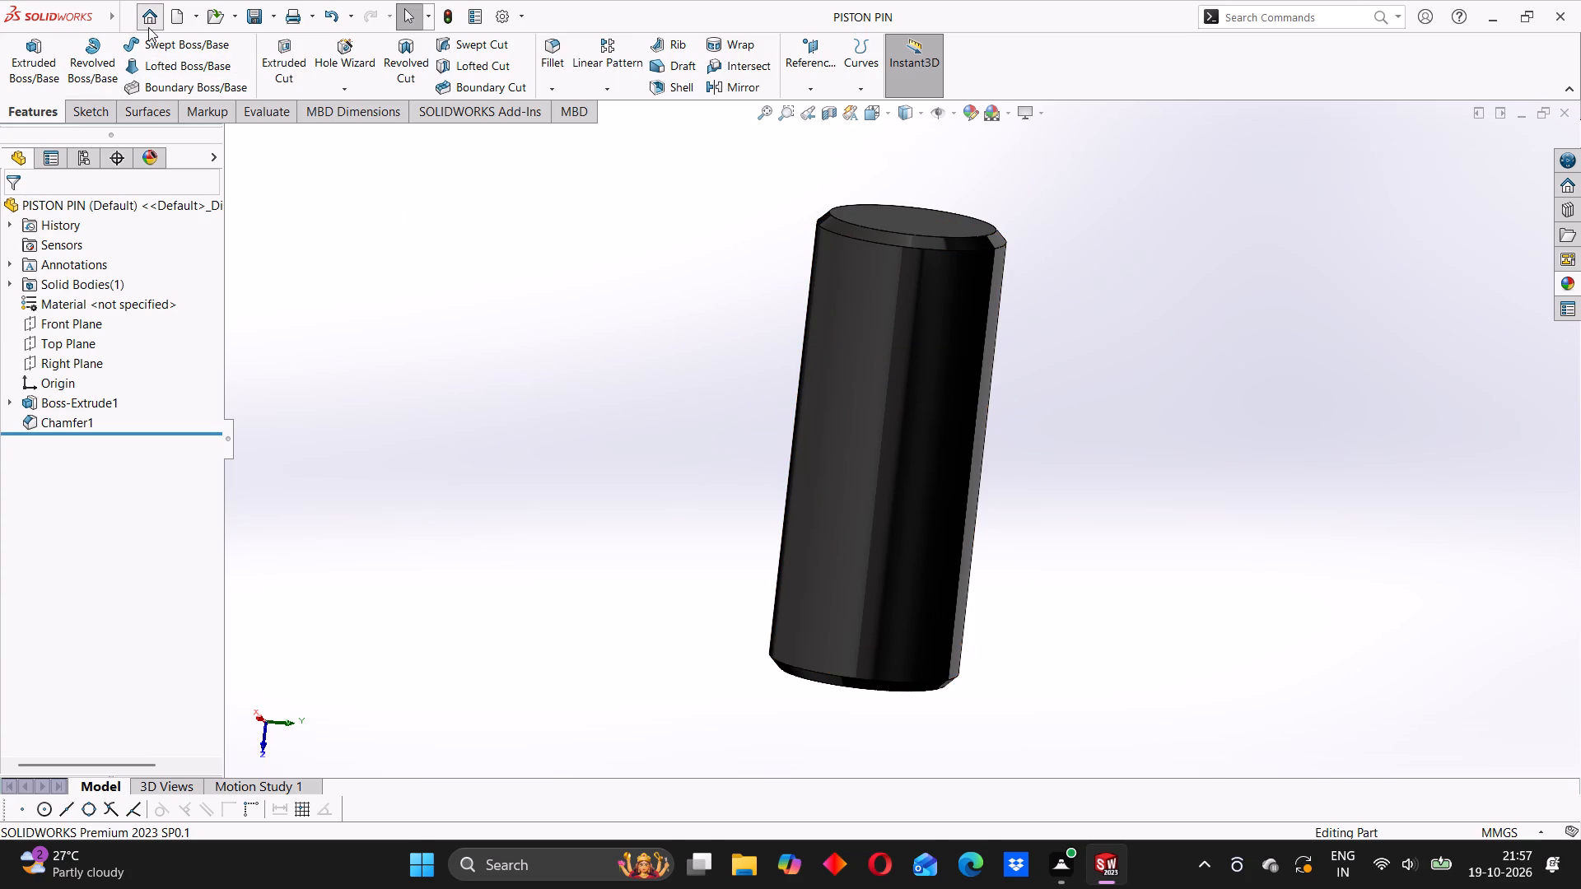
click(435, 291)
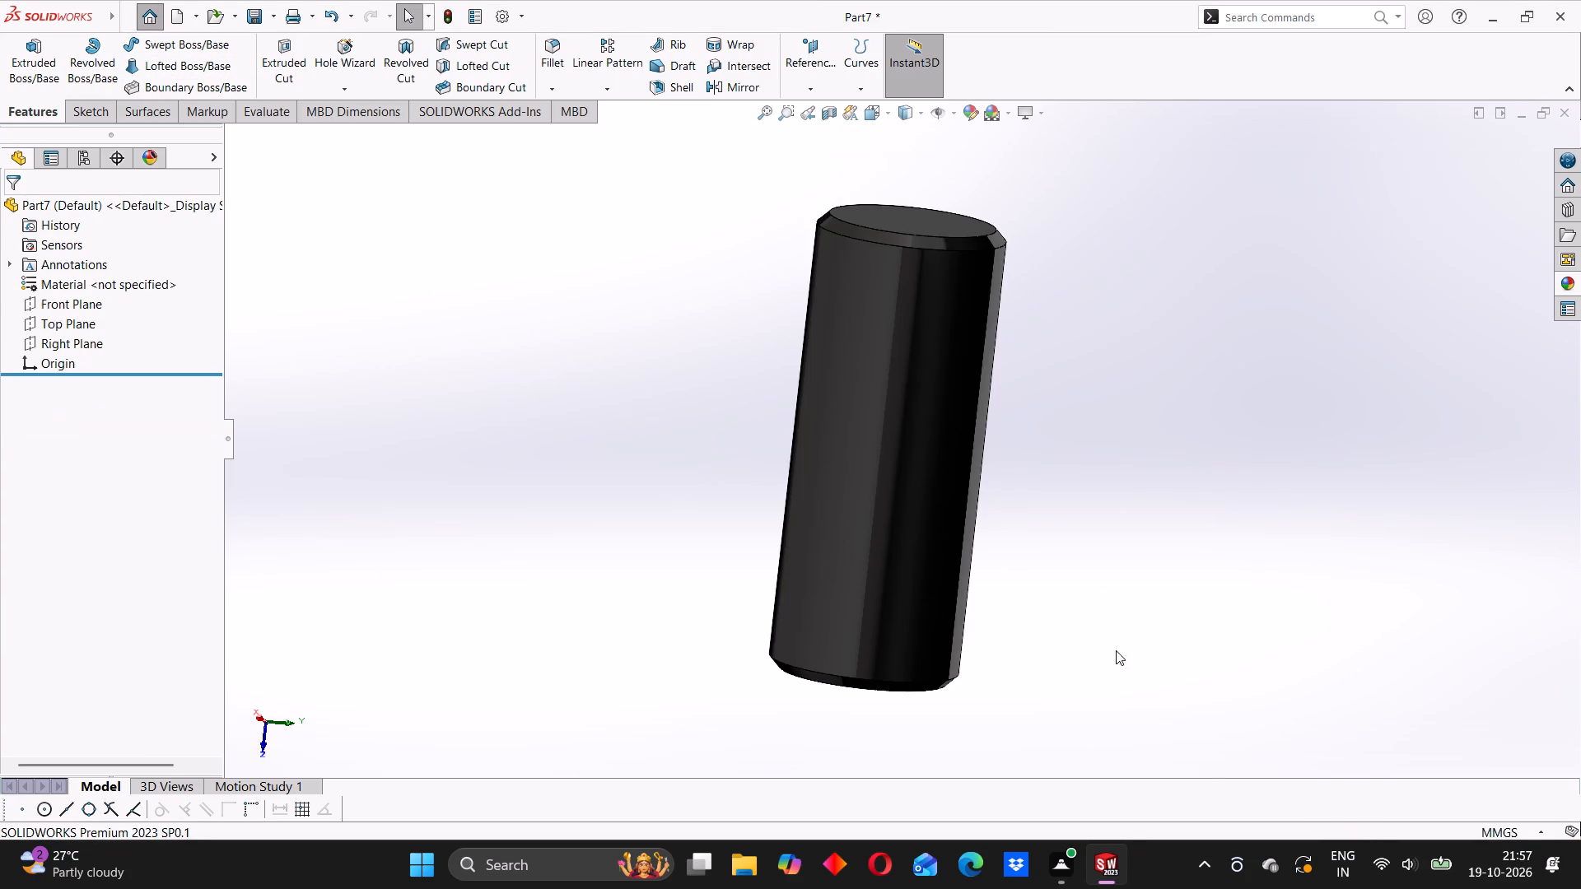
click(1092, 687)
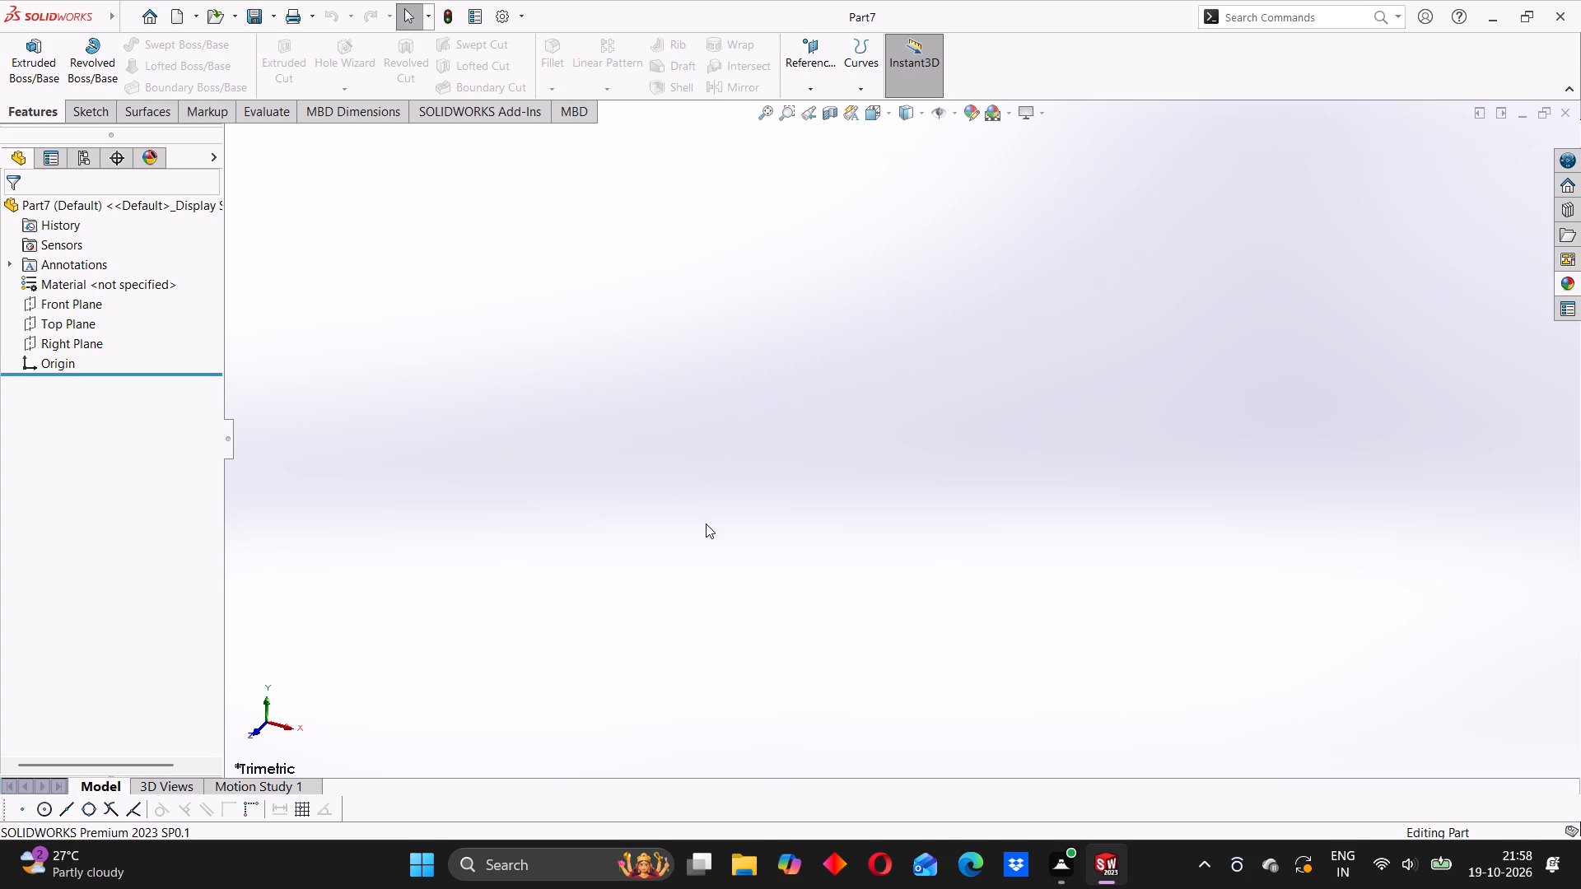
Start a sketch on the Top Plane and draw a circle centred on the origin with a radius of 85 mm.
scroll(720, 528, up, 1)
click(55, 321)
click(77, 291)
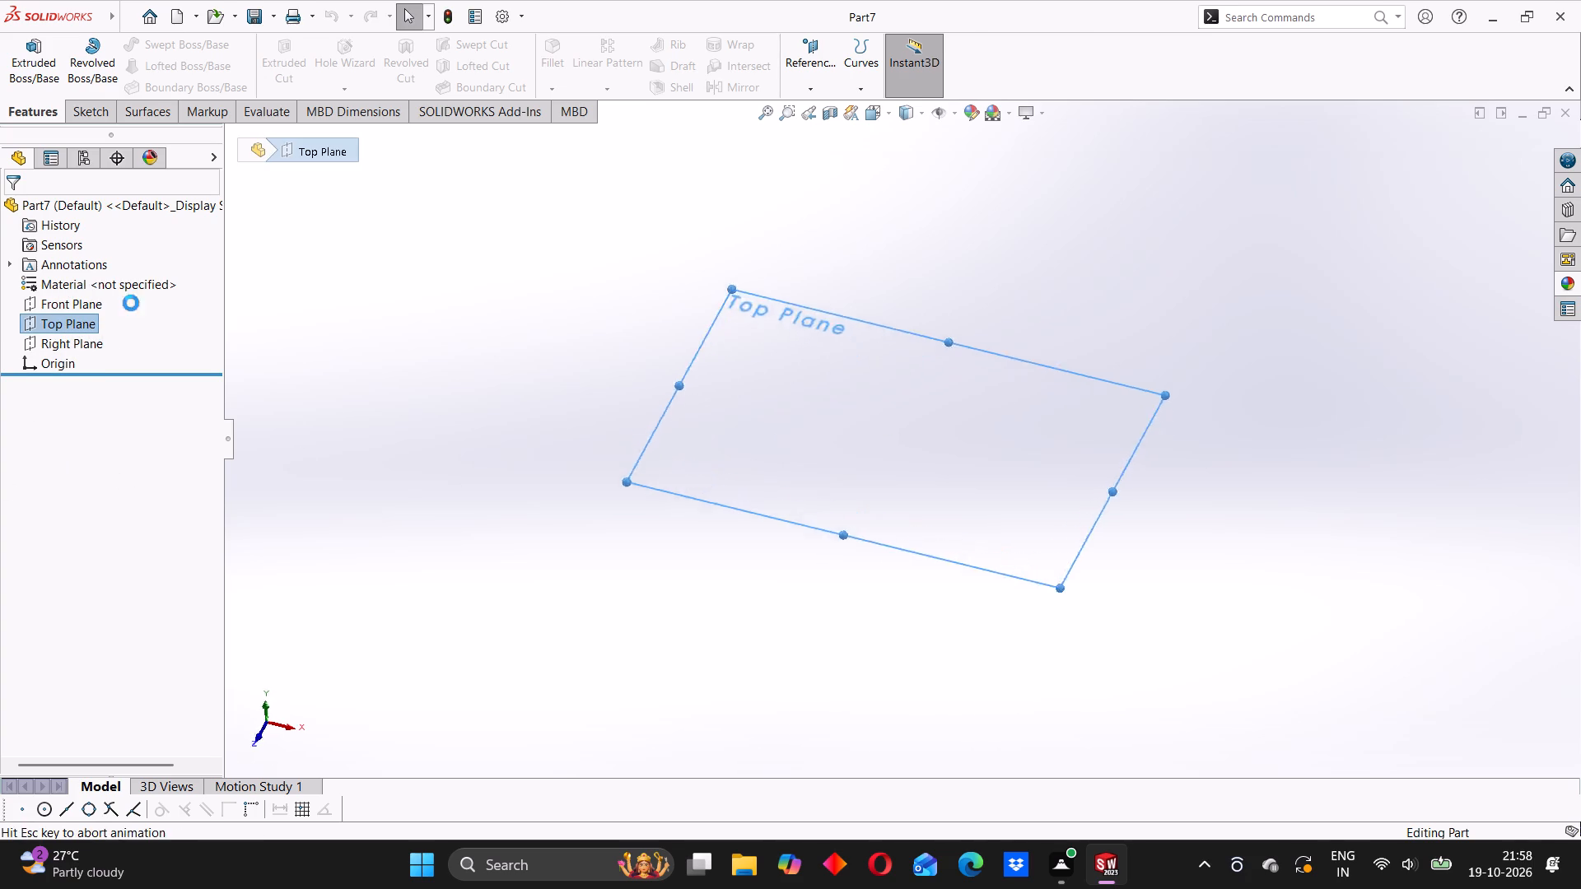
click(516, 361)
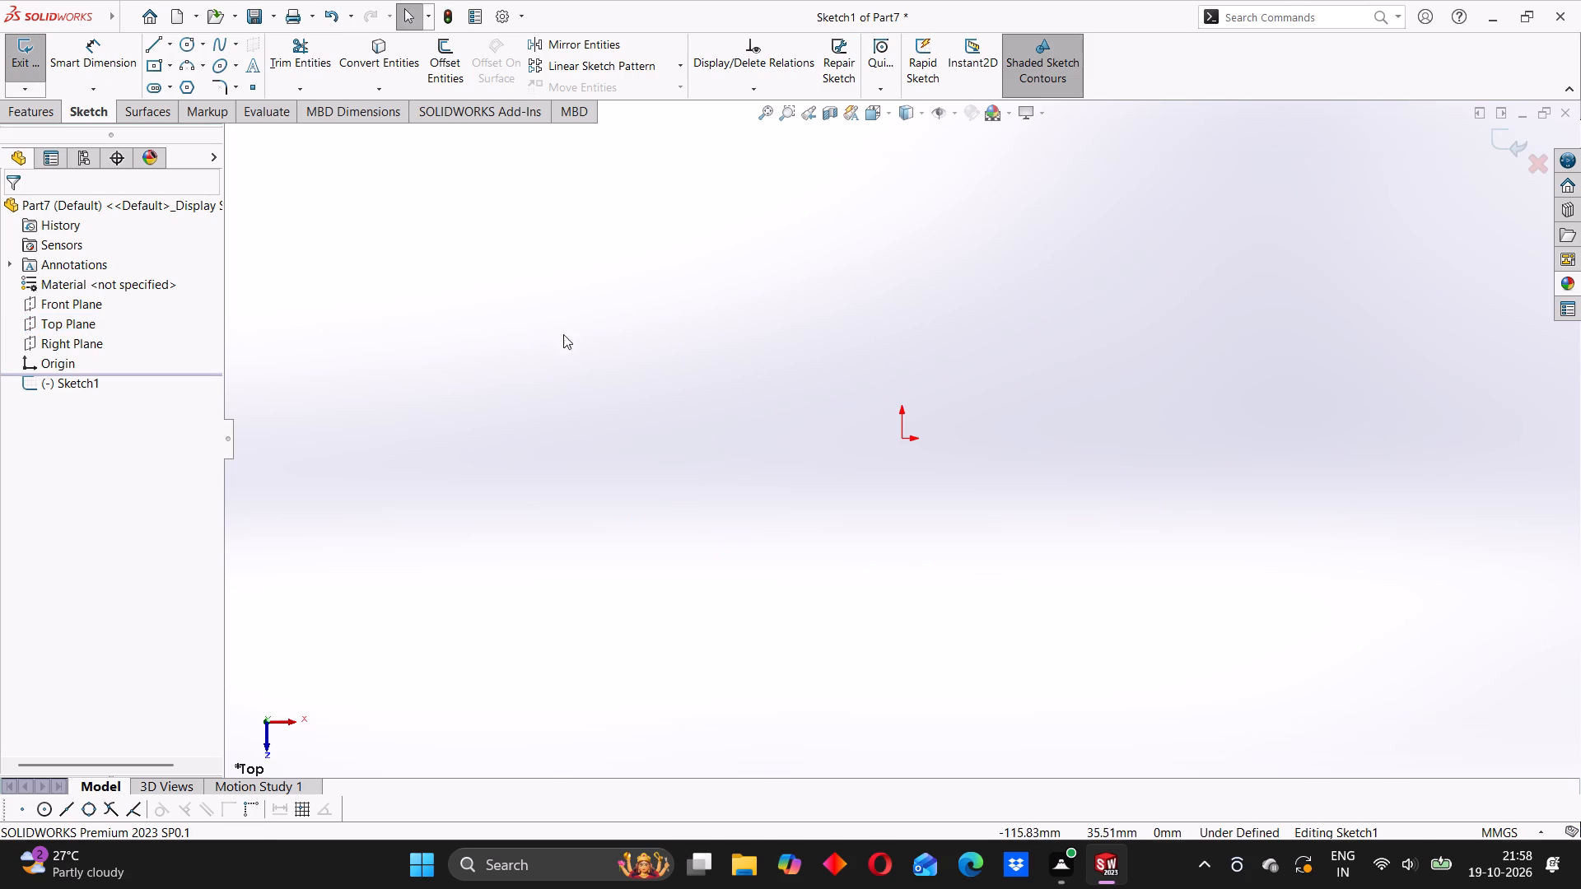
click(193, 35)
click(902, 435)
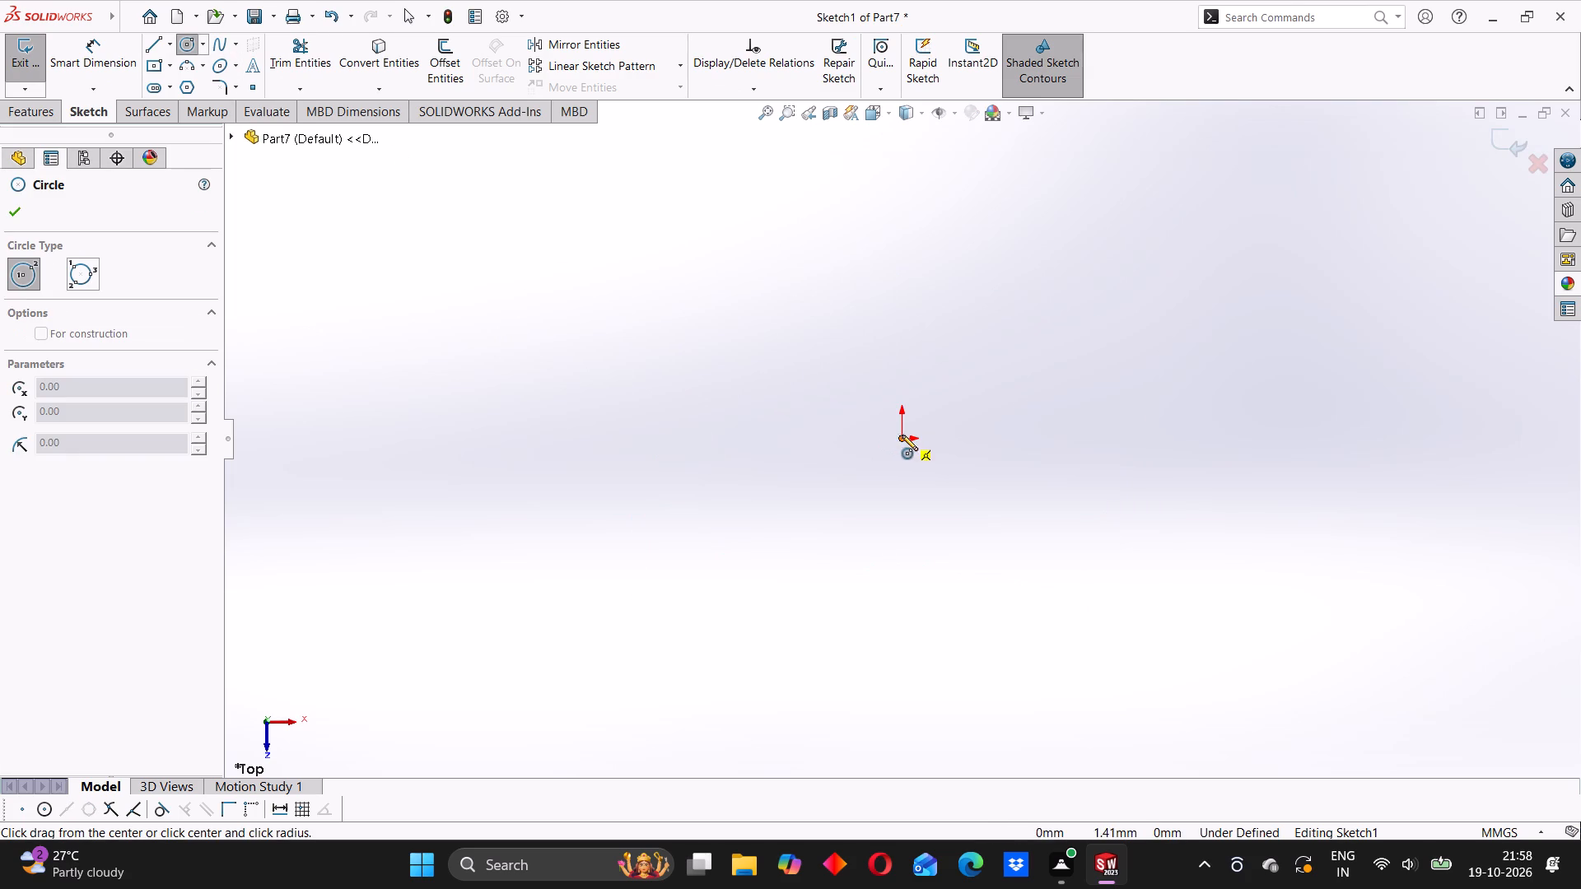
click(1001, 300)
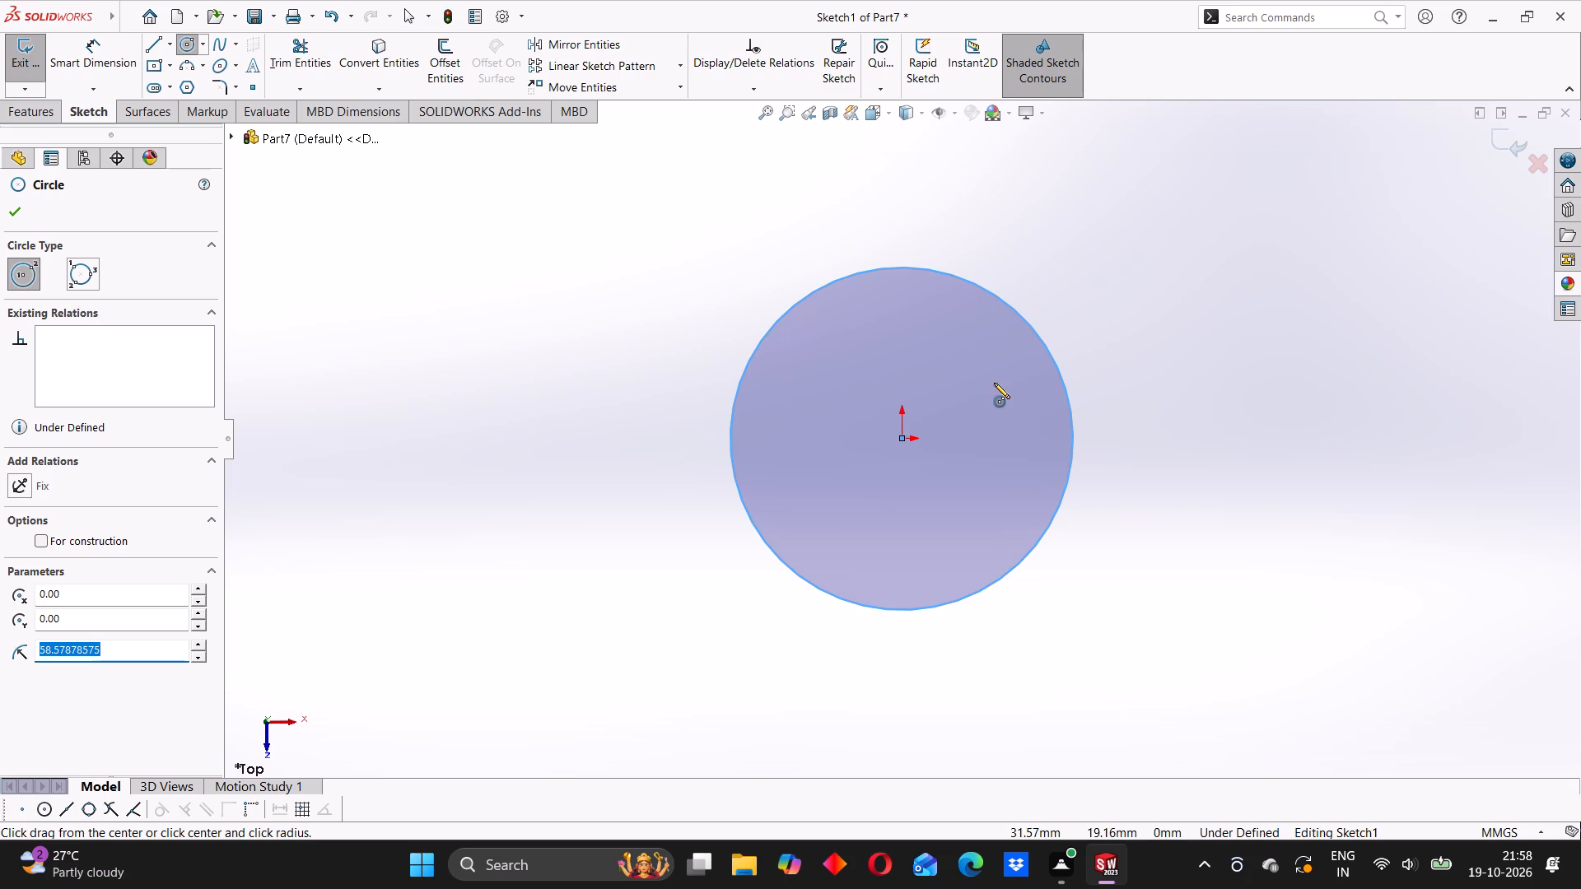
text(85)
key(Return)
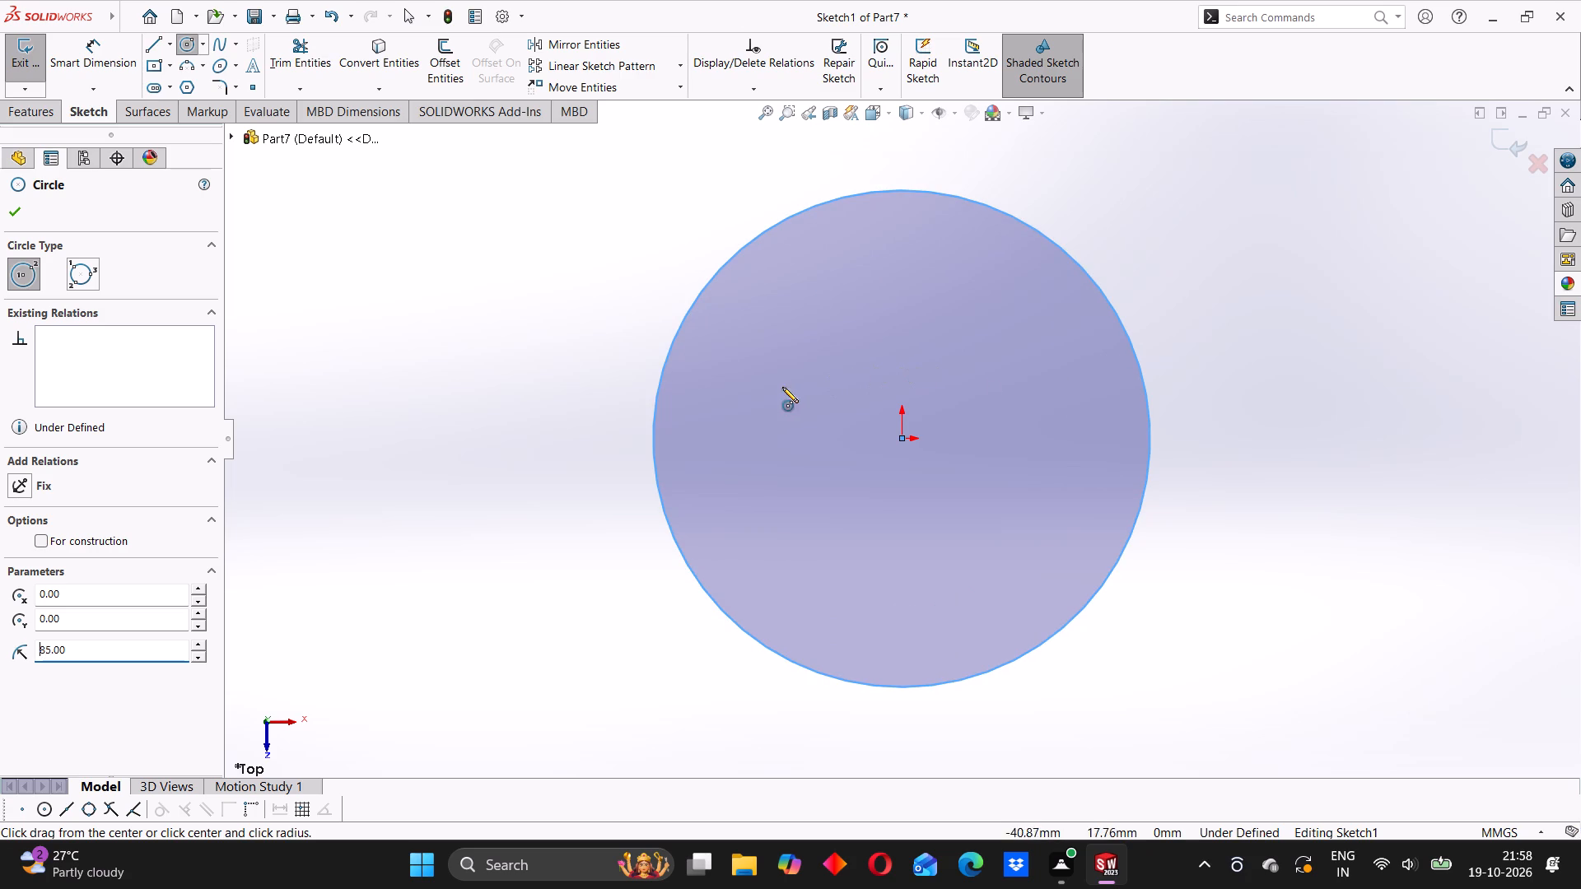
Dimension the circle's diameter as 85 mm.
click(111, 48)
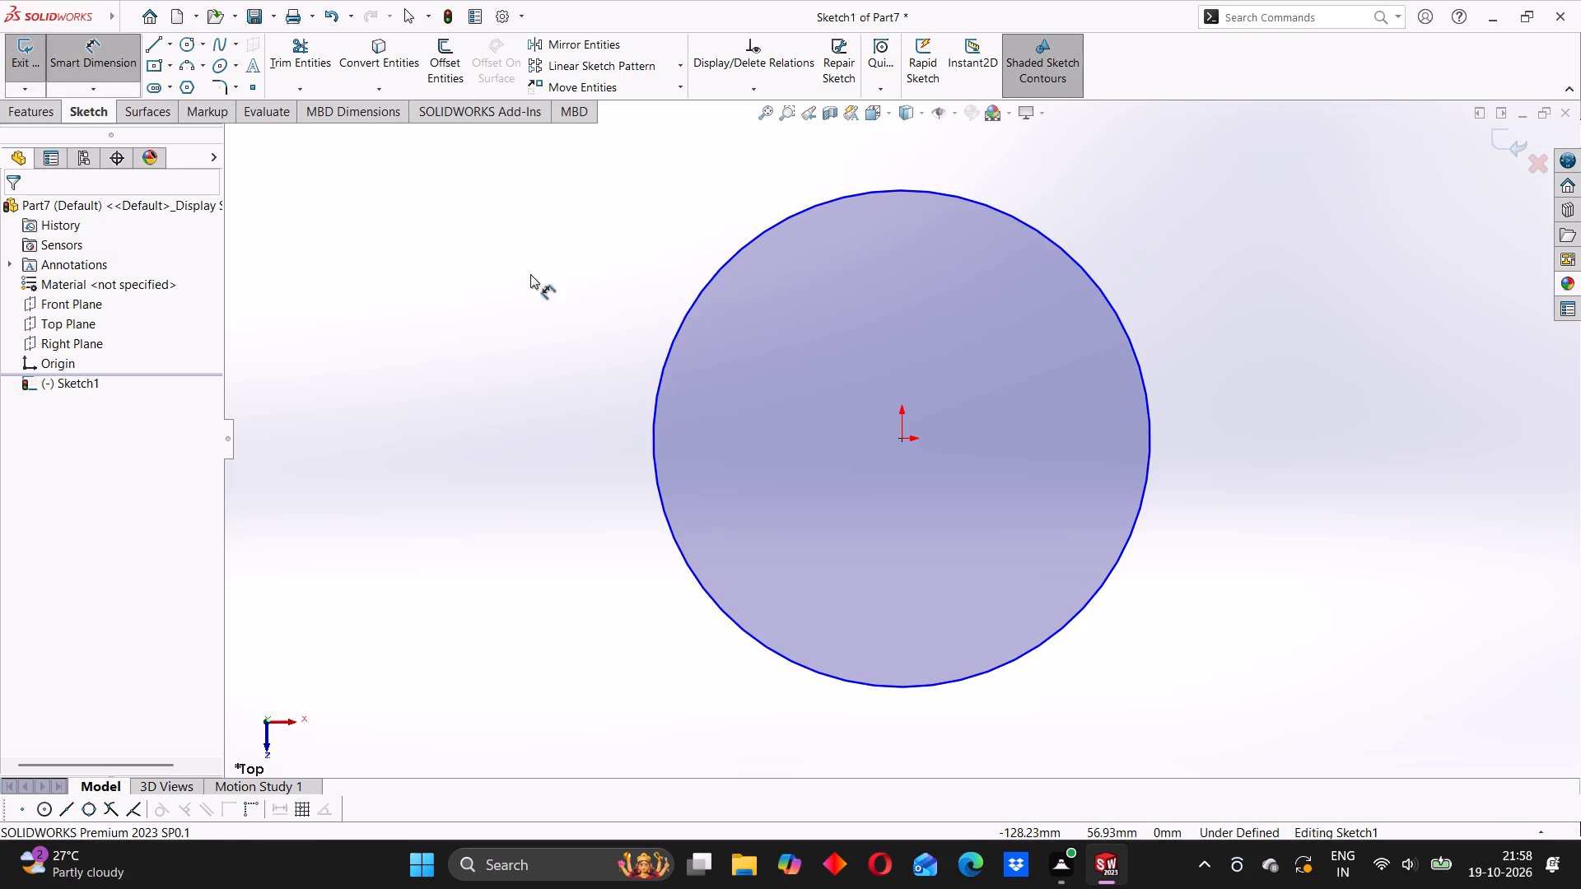
click(1099, 286)
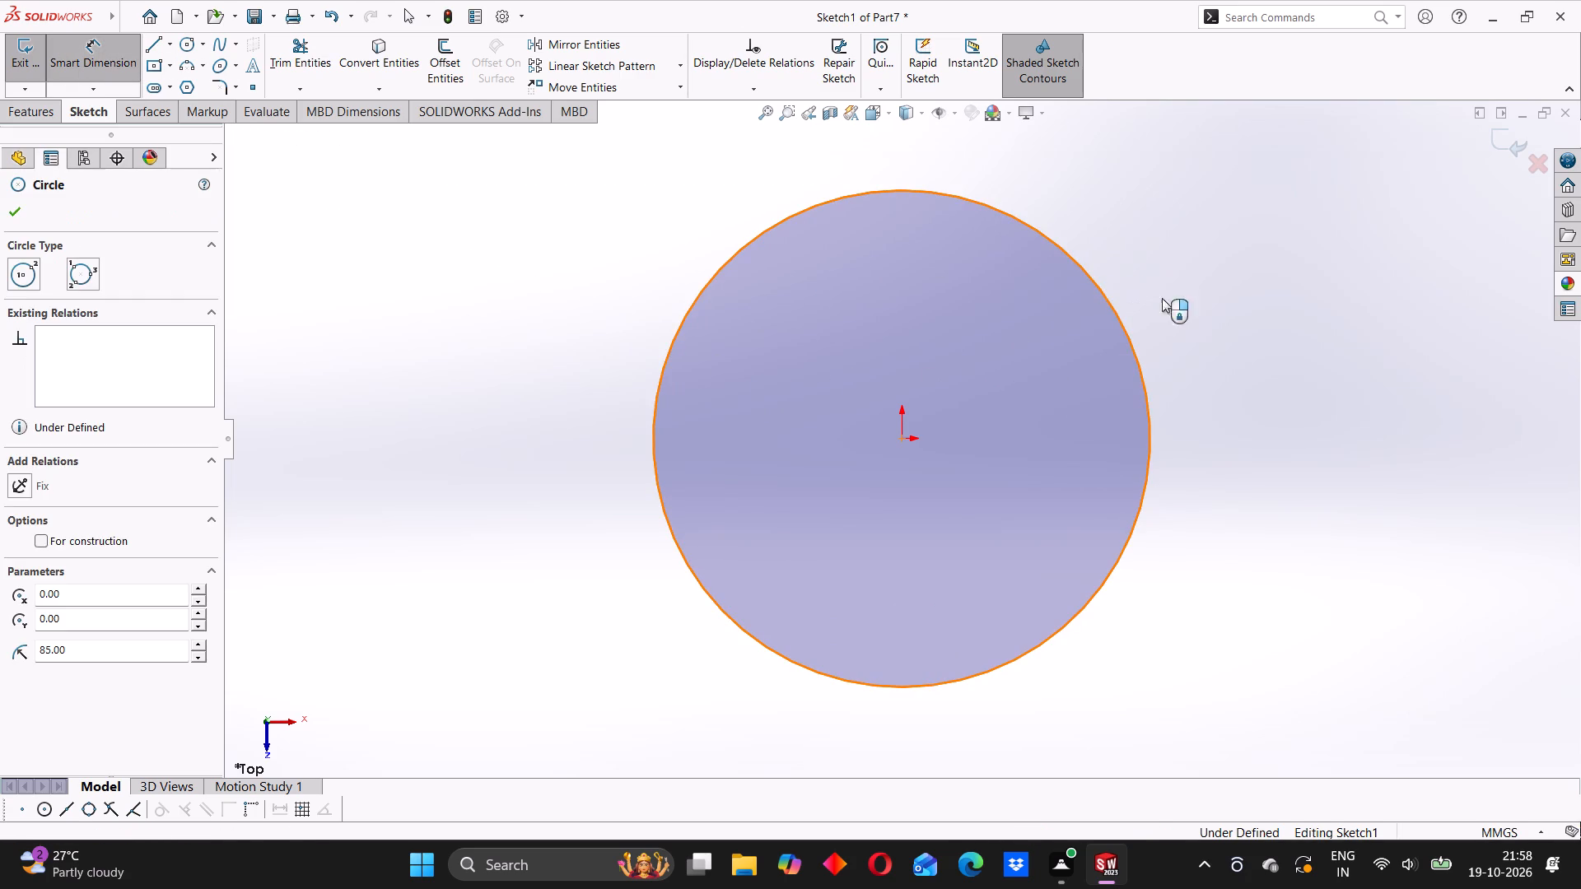
click(1182, 304)
text(85)
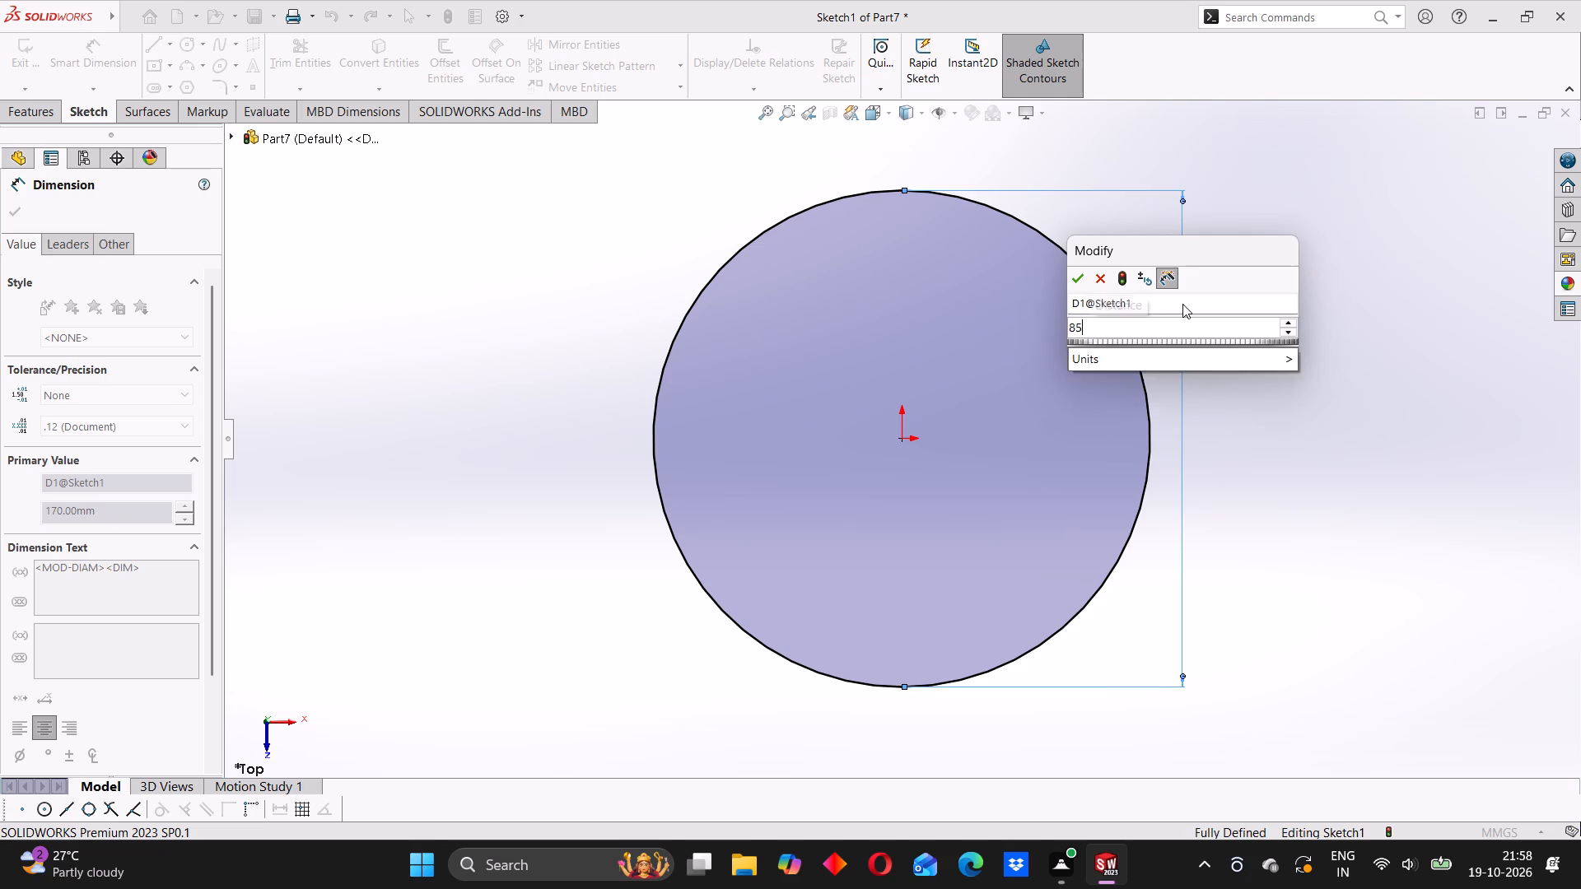
key(Return)
click(1213, 300)
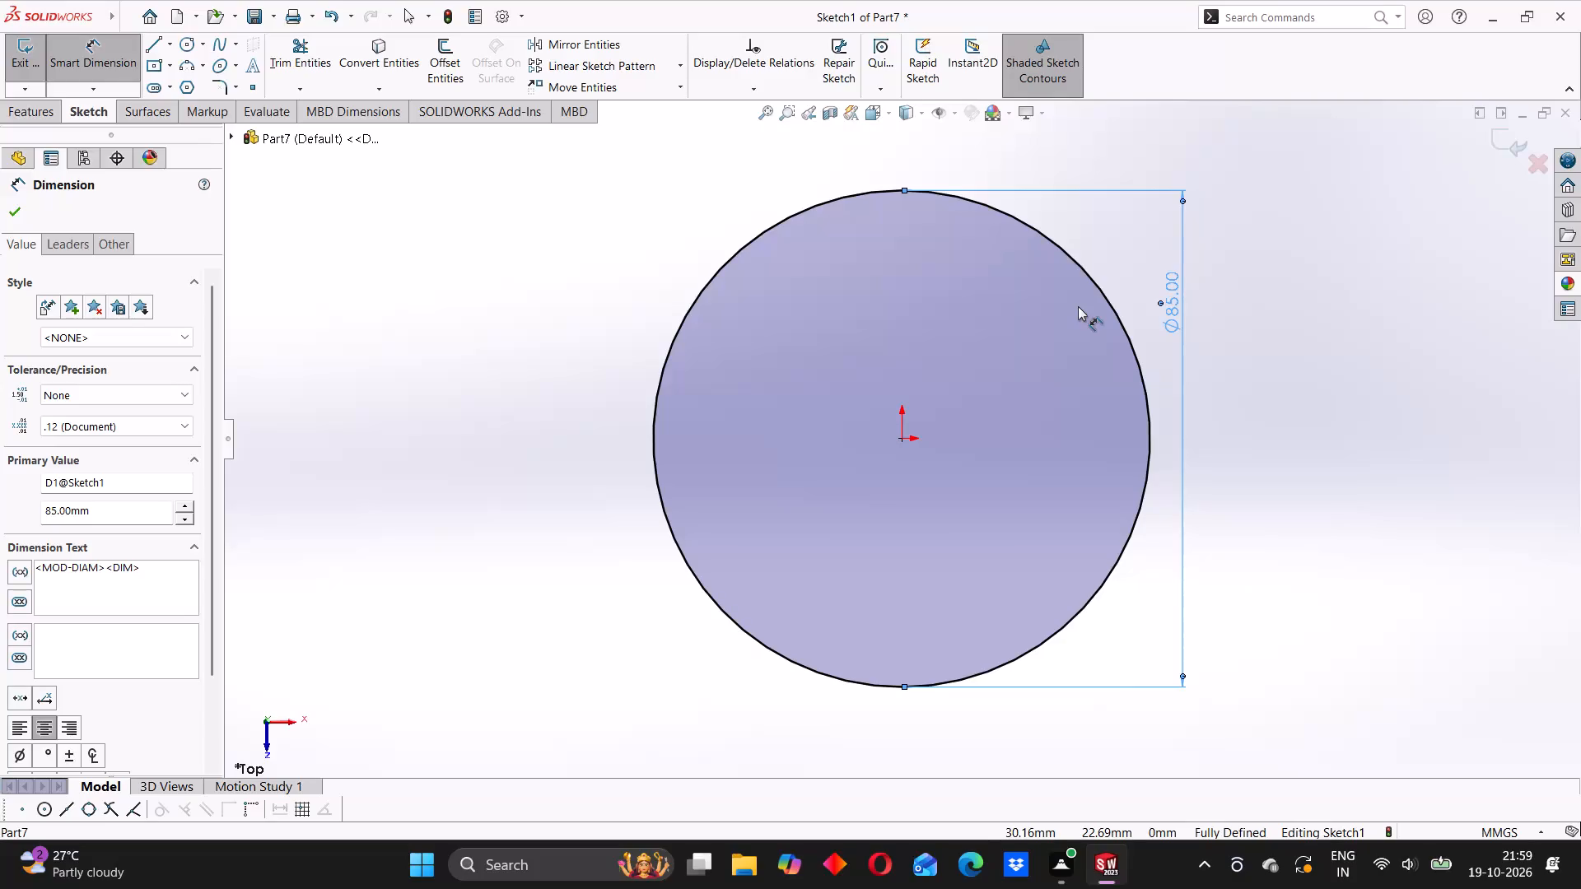
scroll(1100, 328, up, 2)
click(1192, 313)
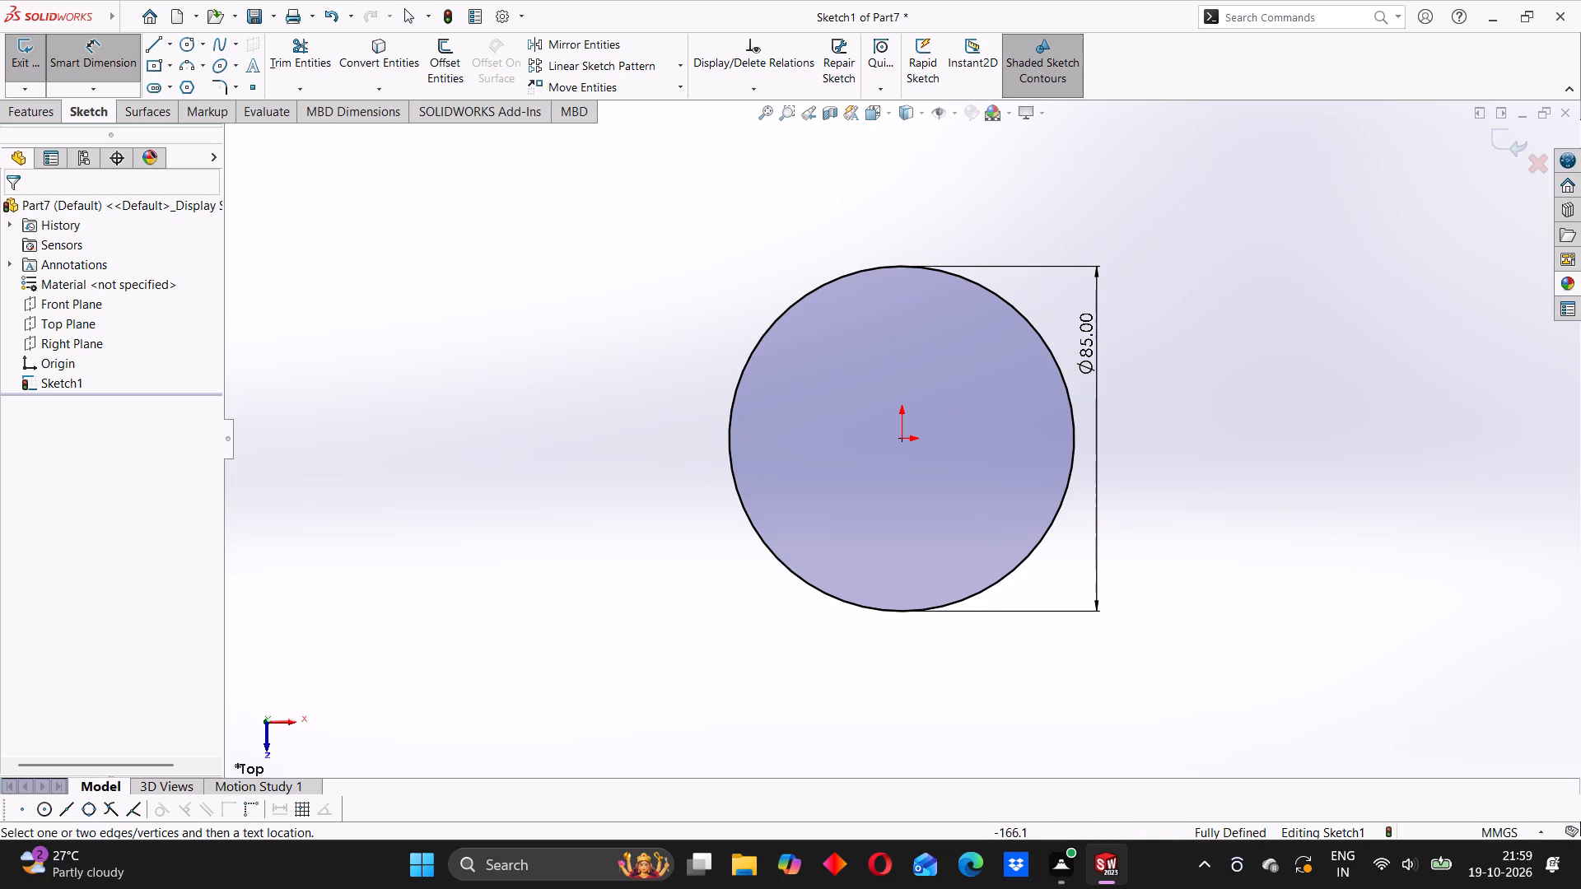
click(112, 66)
click(101, 60)
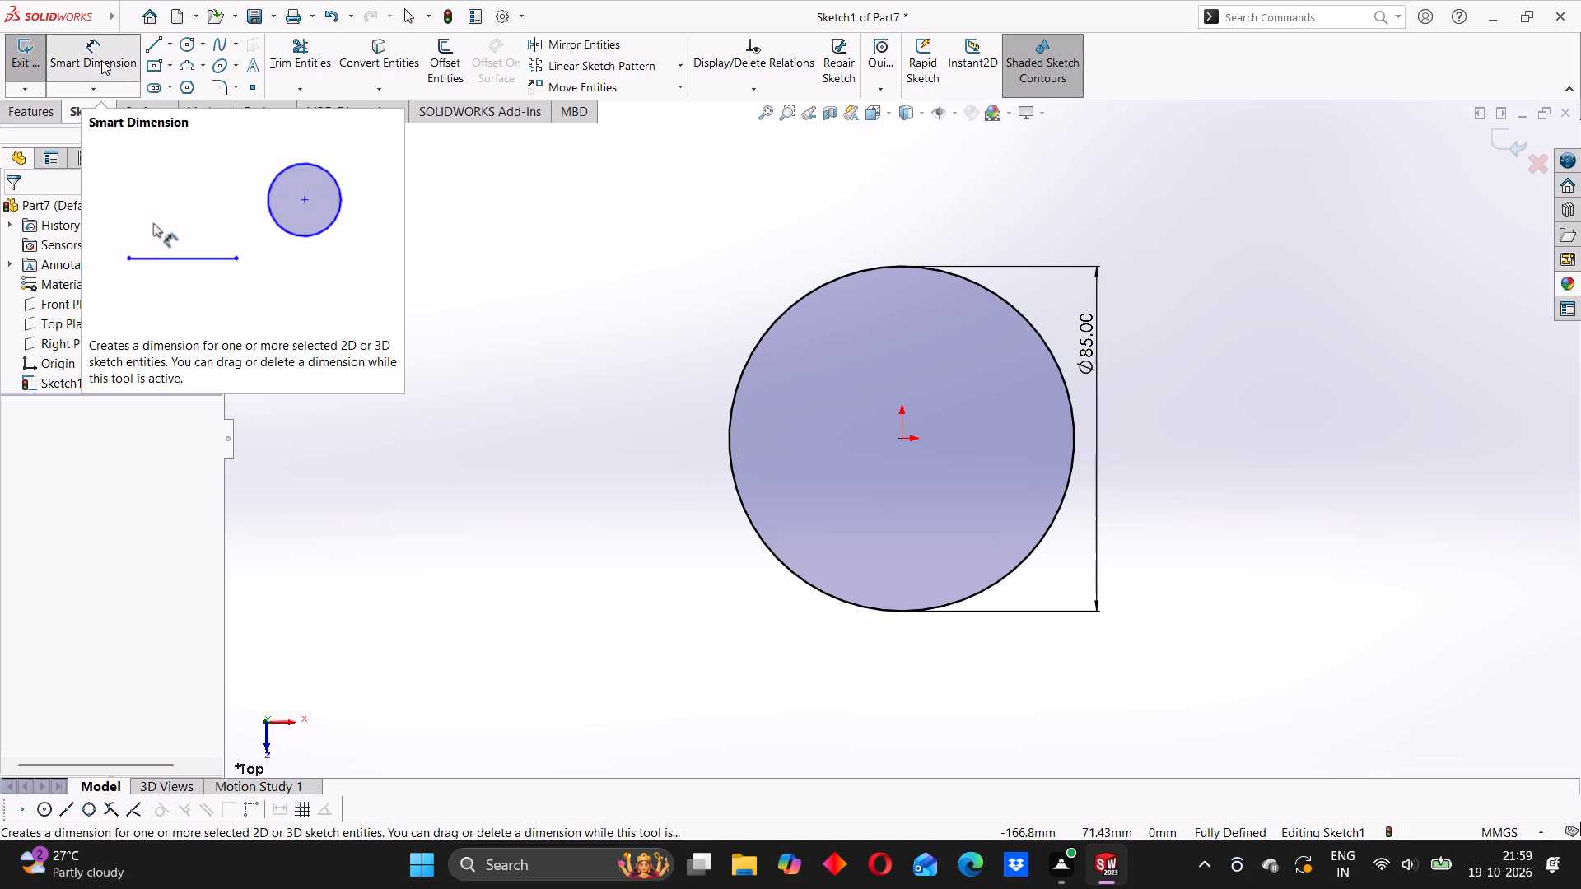
click(101, 60)
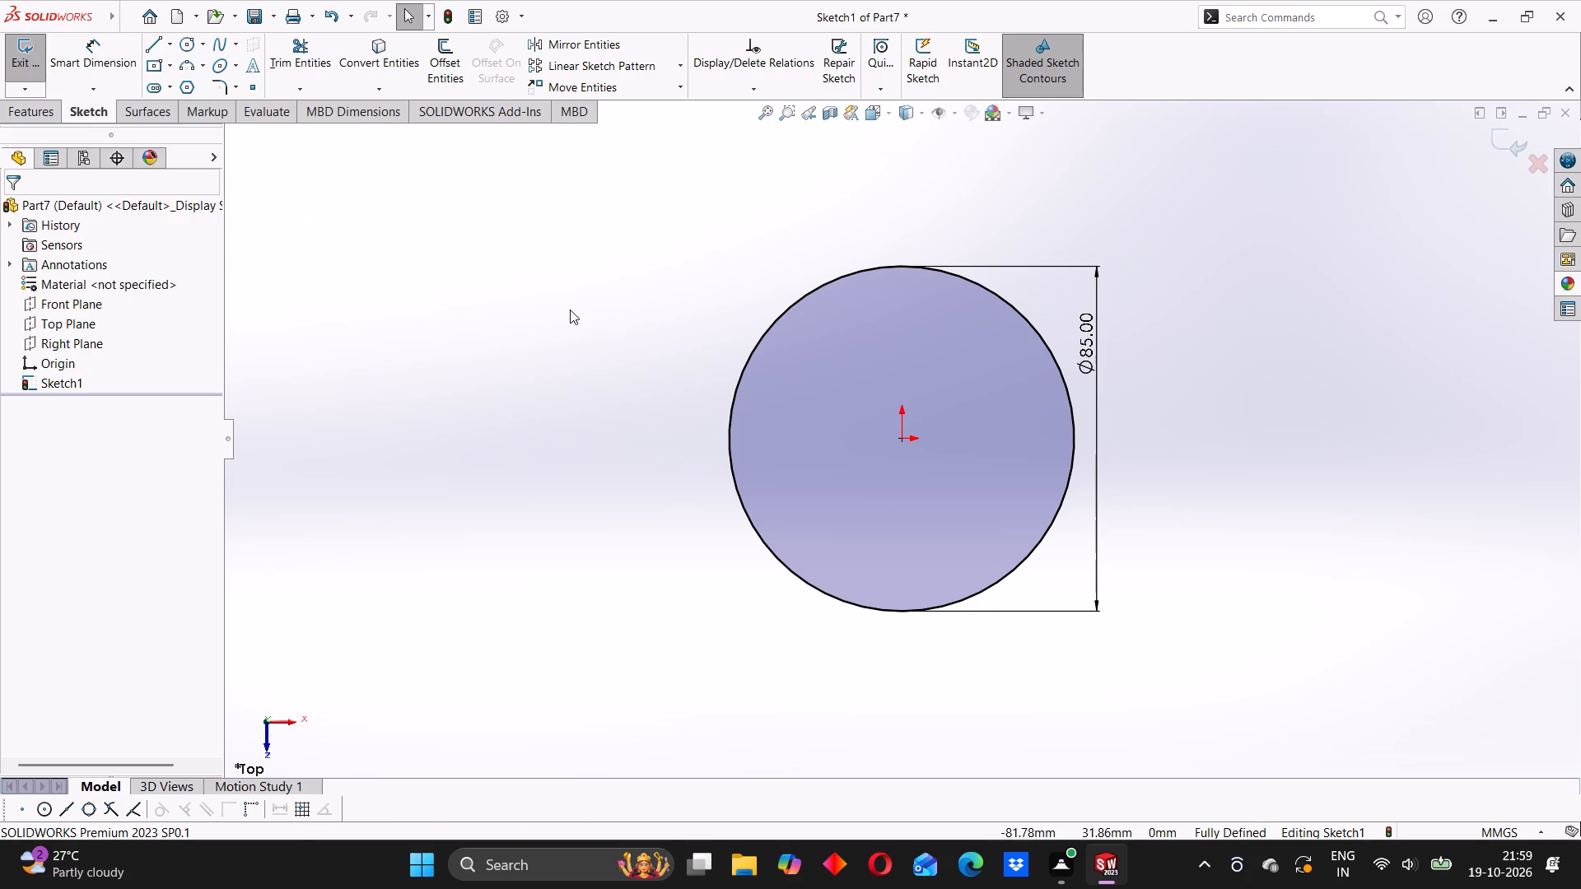
Extrude the circle as a boss with a Blind end condition and a depth of 90 mm.
click(45, 122)
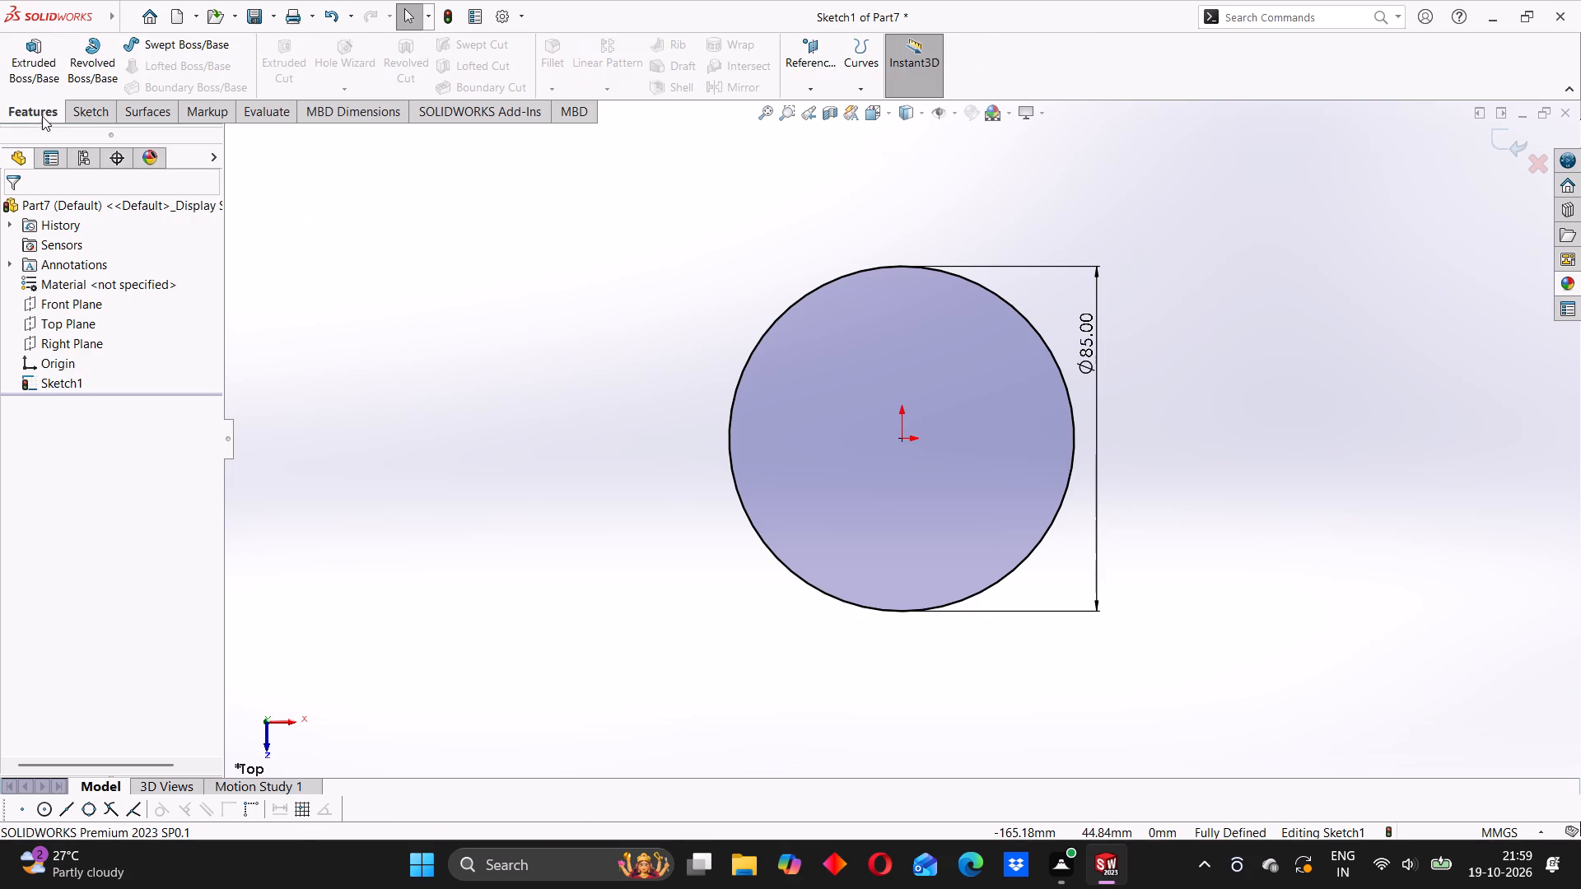
click(44, 72)
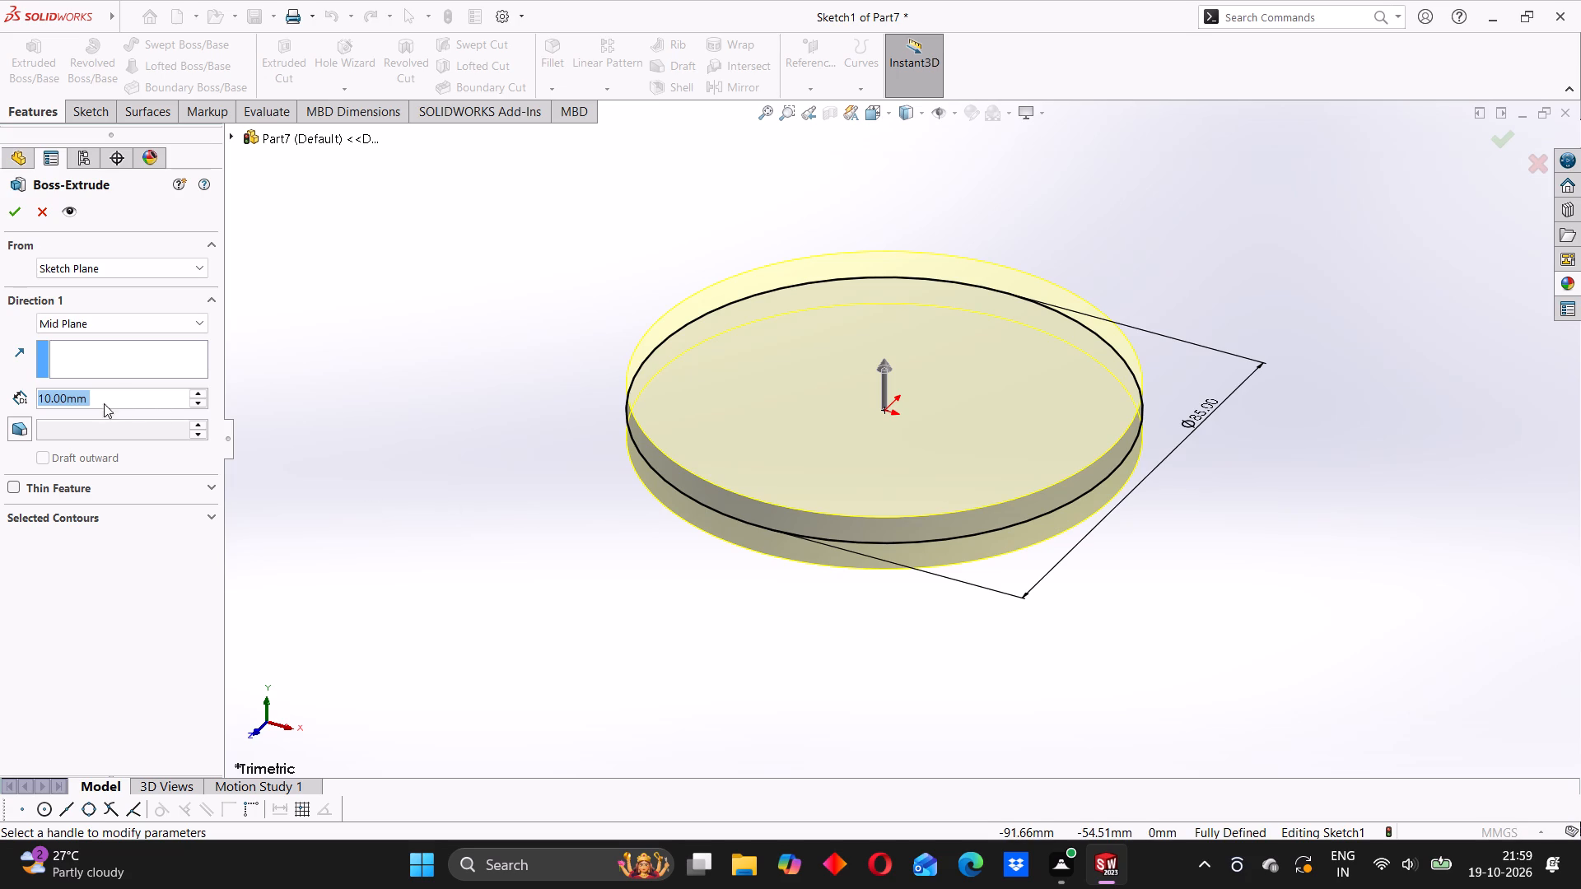
click(147, 325)
click(73, 334)
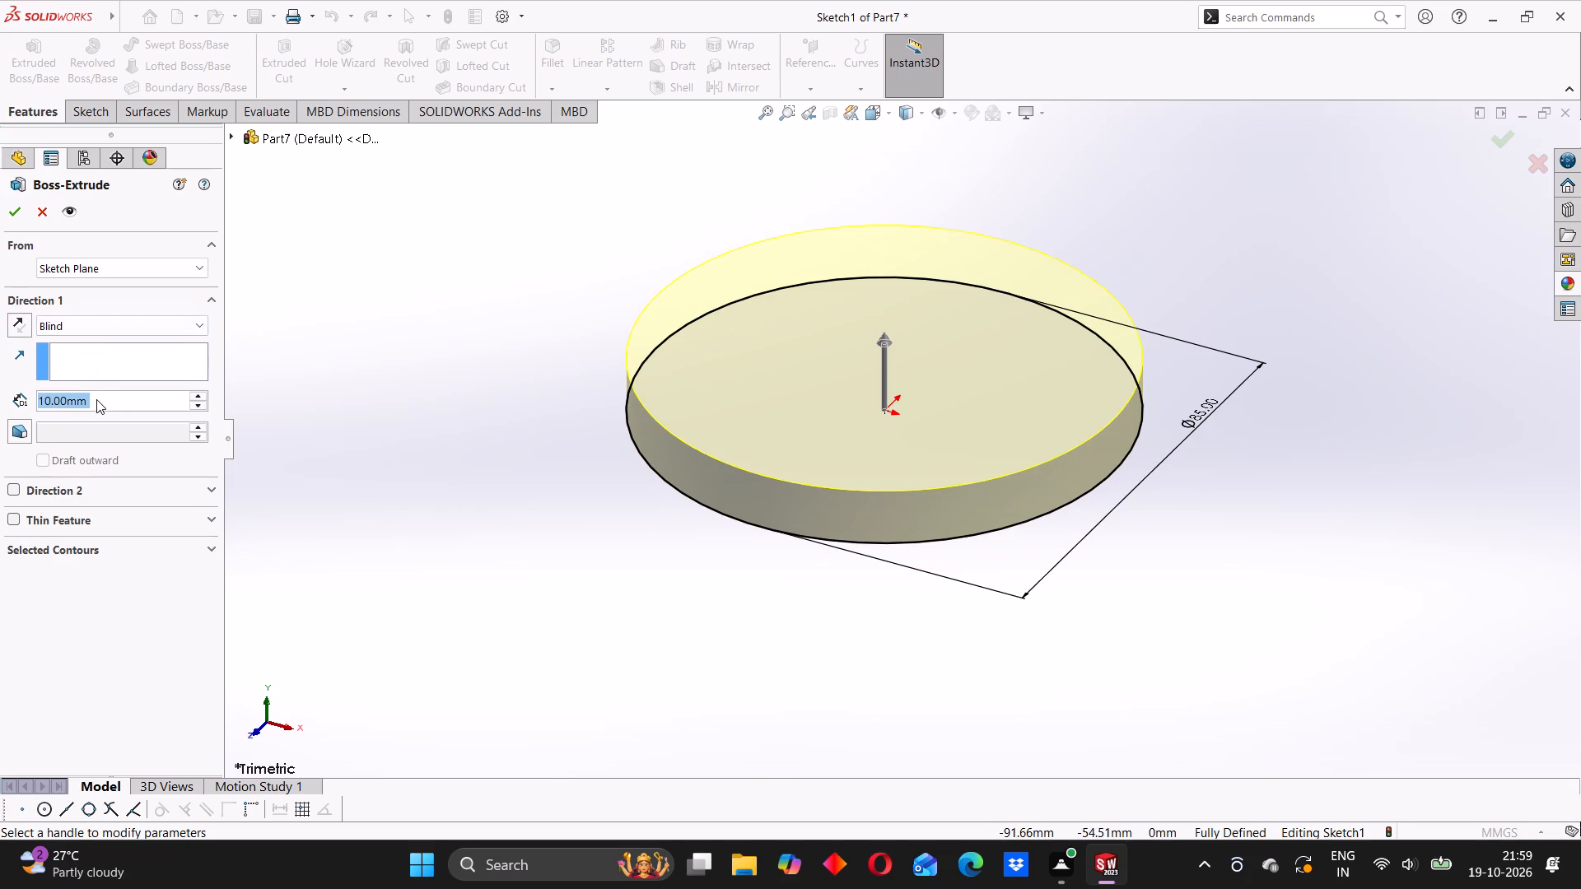
text(90)
key(Return)
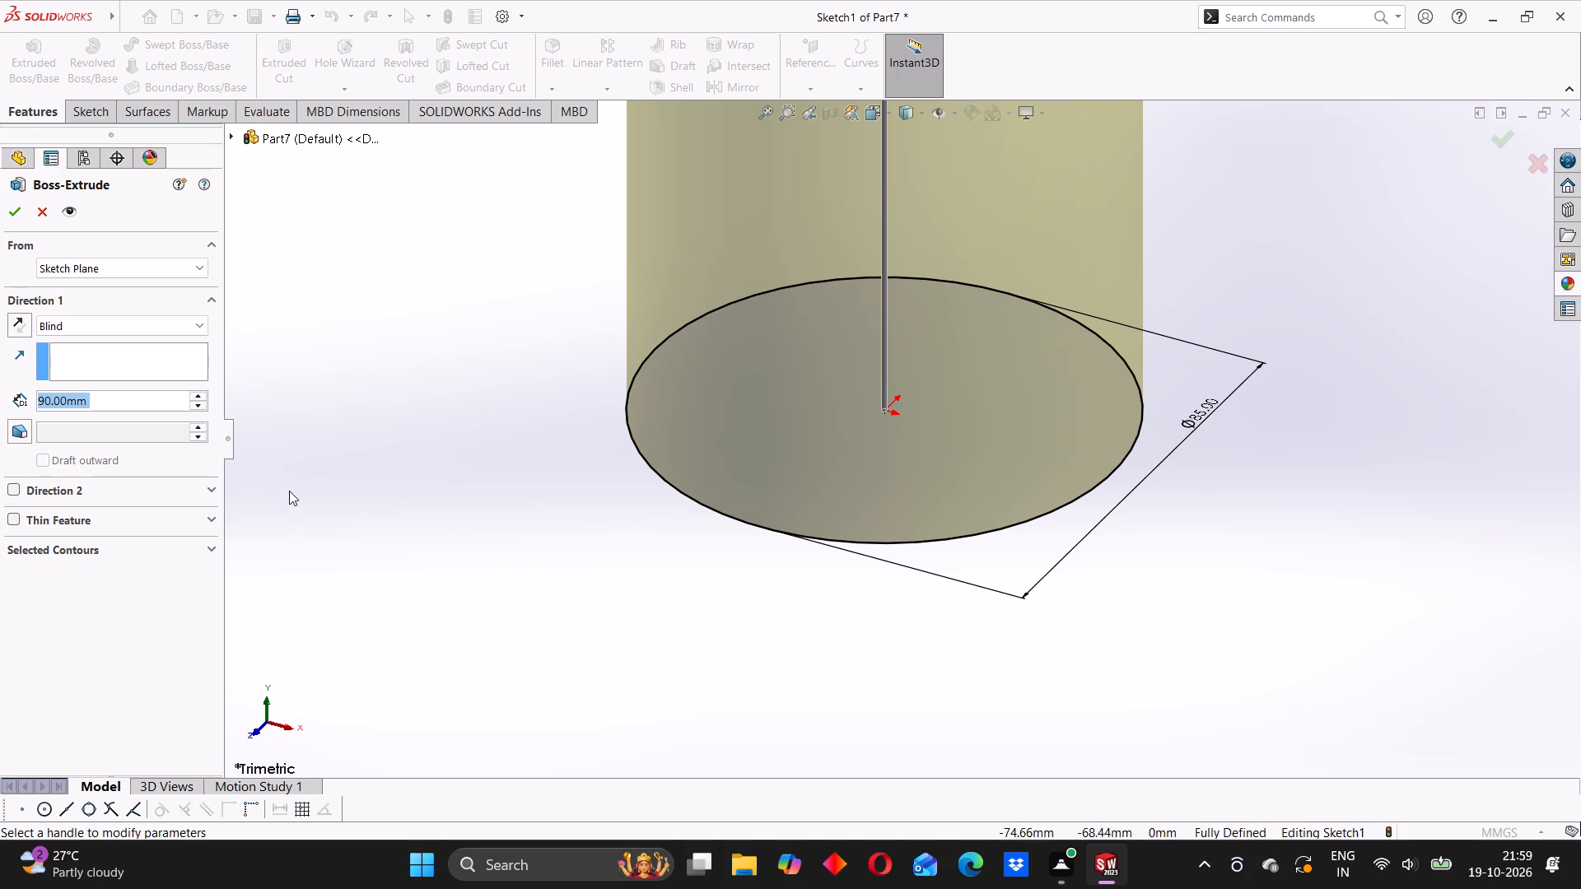
scroll(552, 447, up, 5)
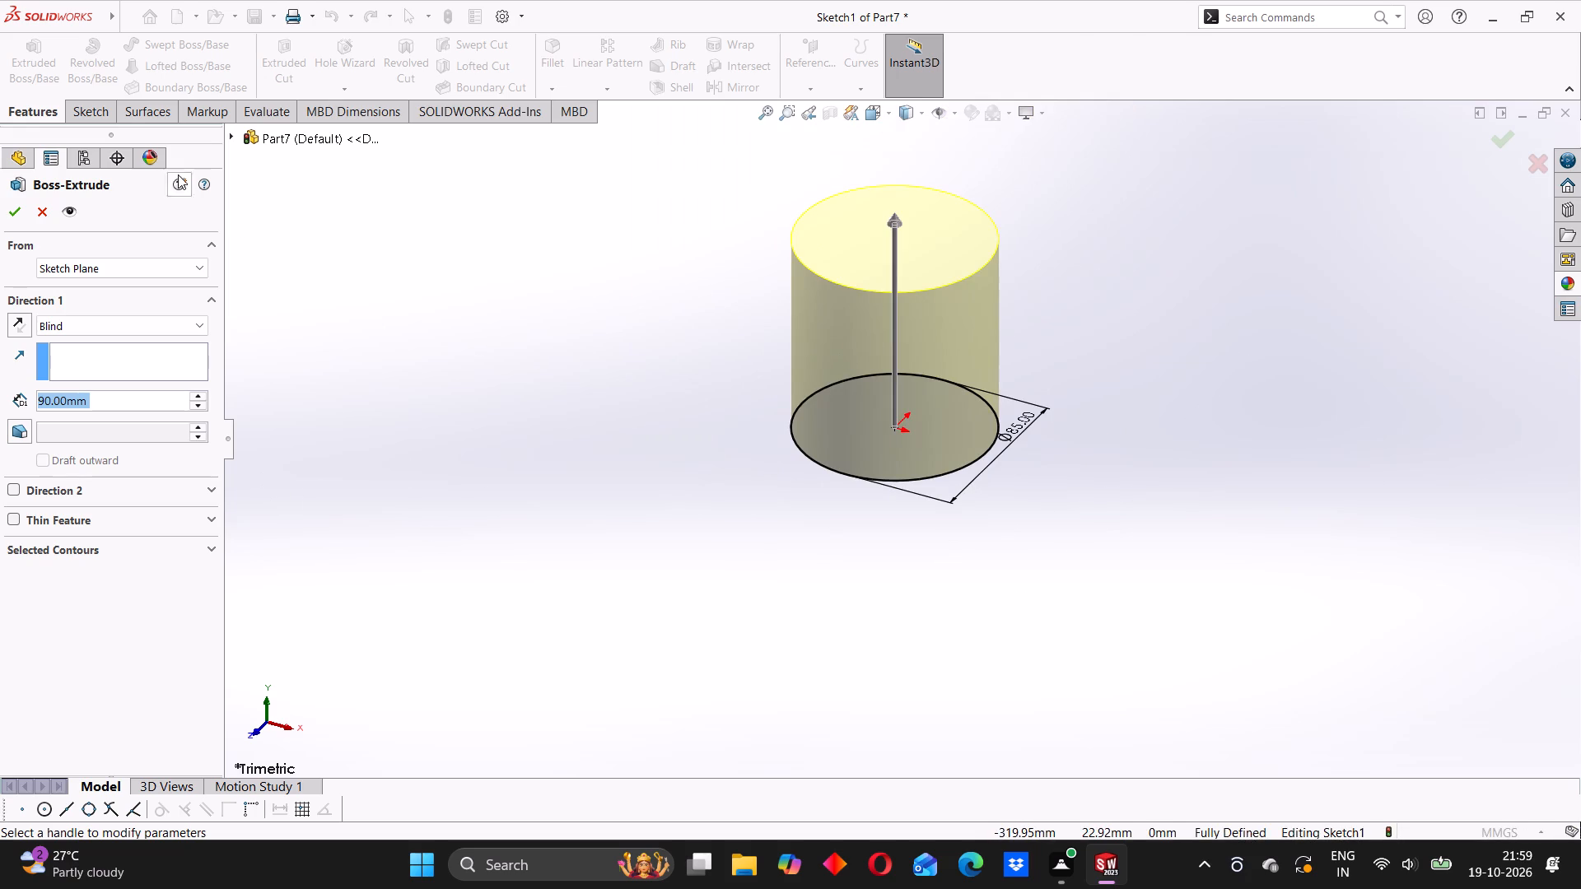
click(5, 206)
click(739, 412)
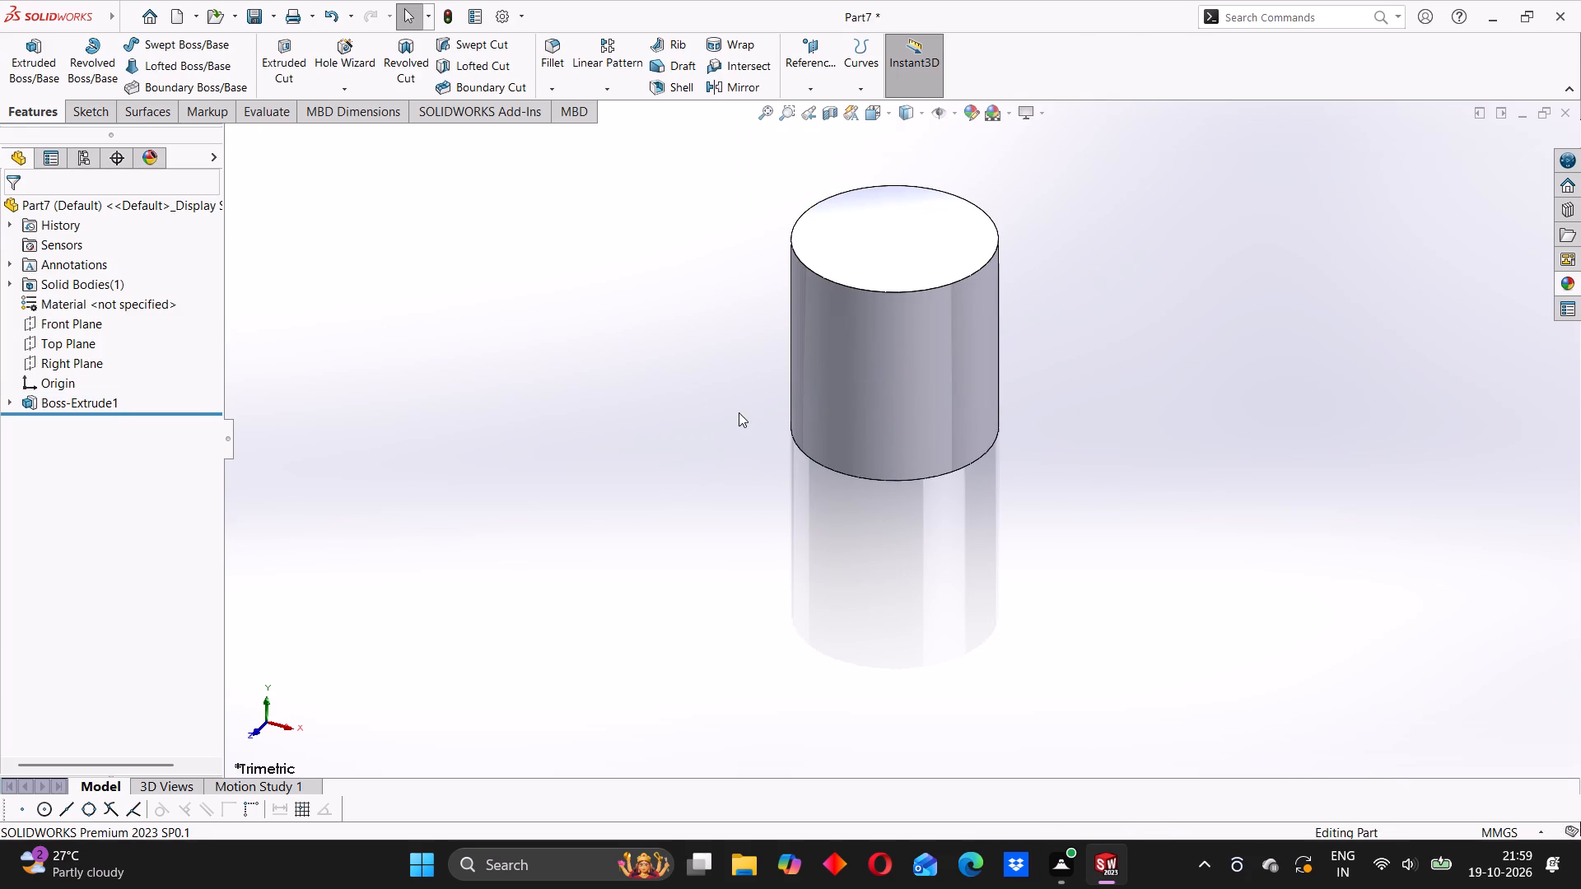
Start a sketch on the cylinder's top face and draw a circle of about 28.5 mm radius centred on the origin.
click(891, 256)
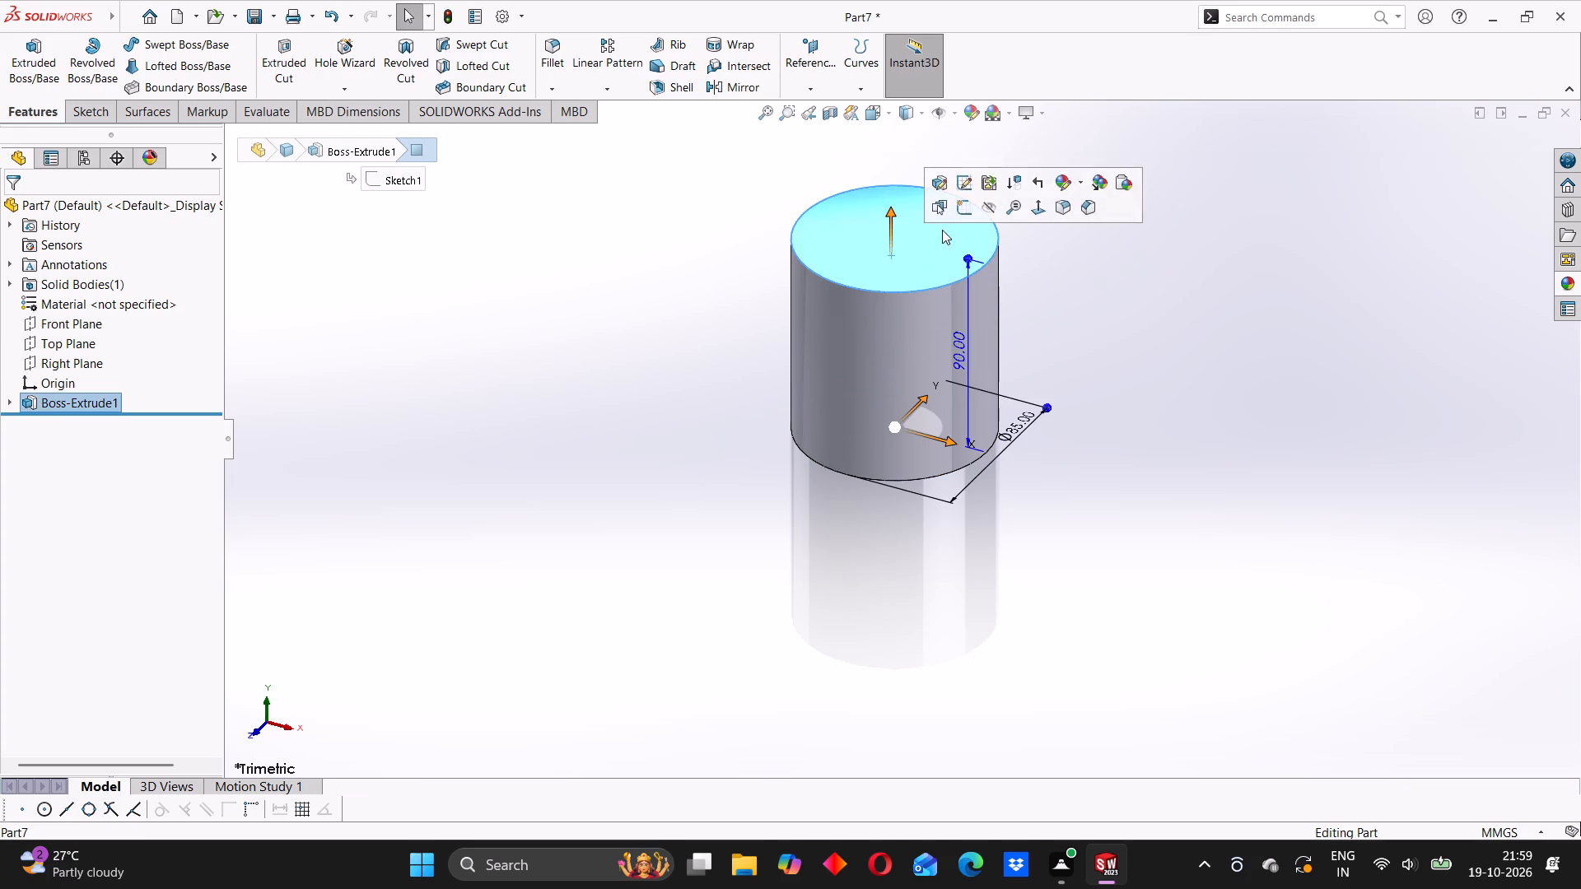
click(954, 212)
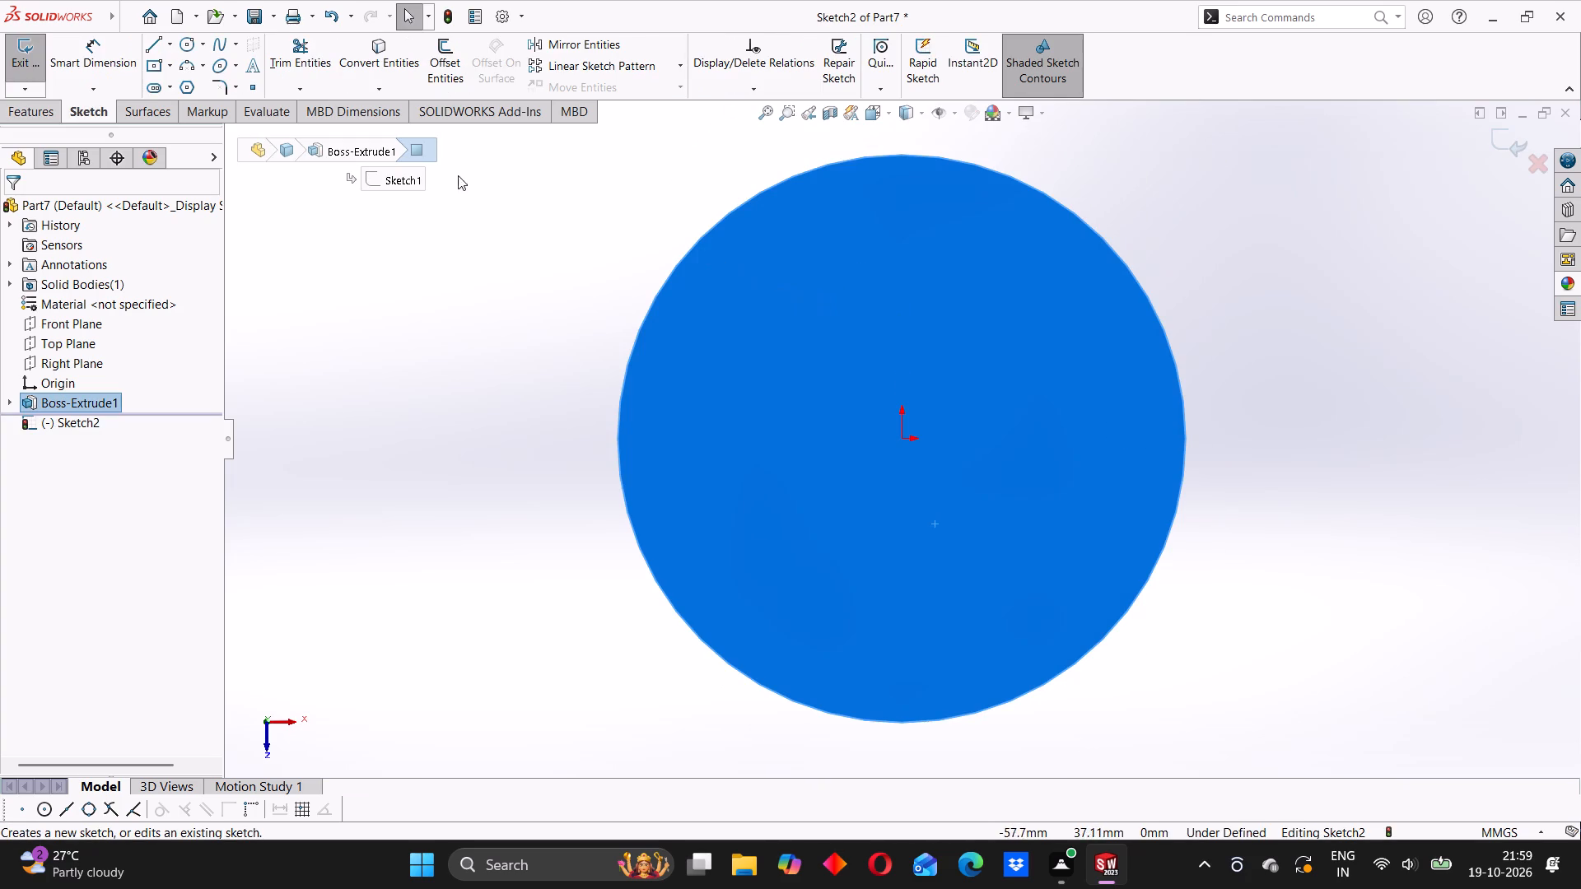
click(179, 49)
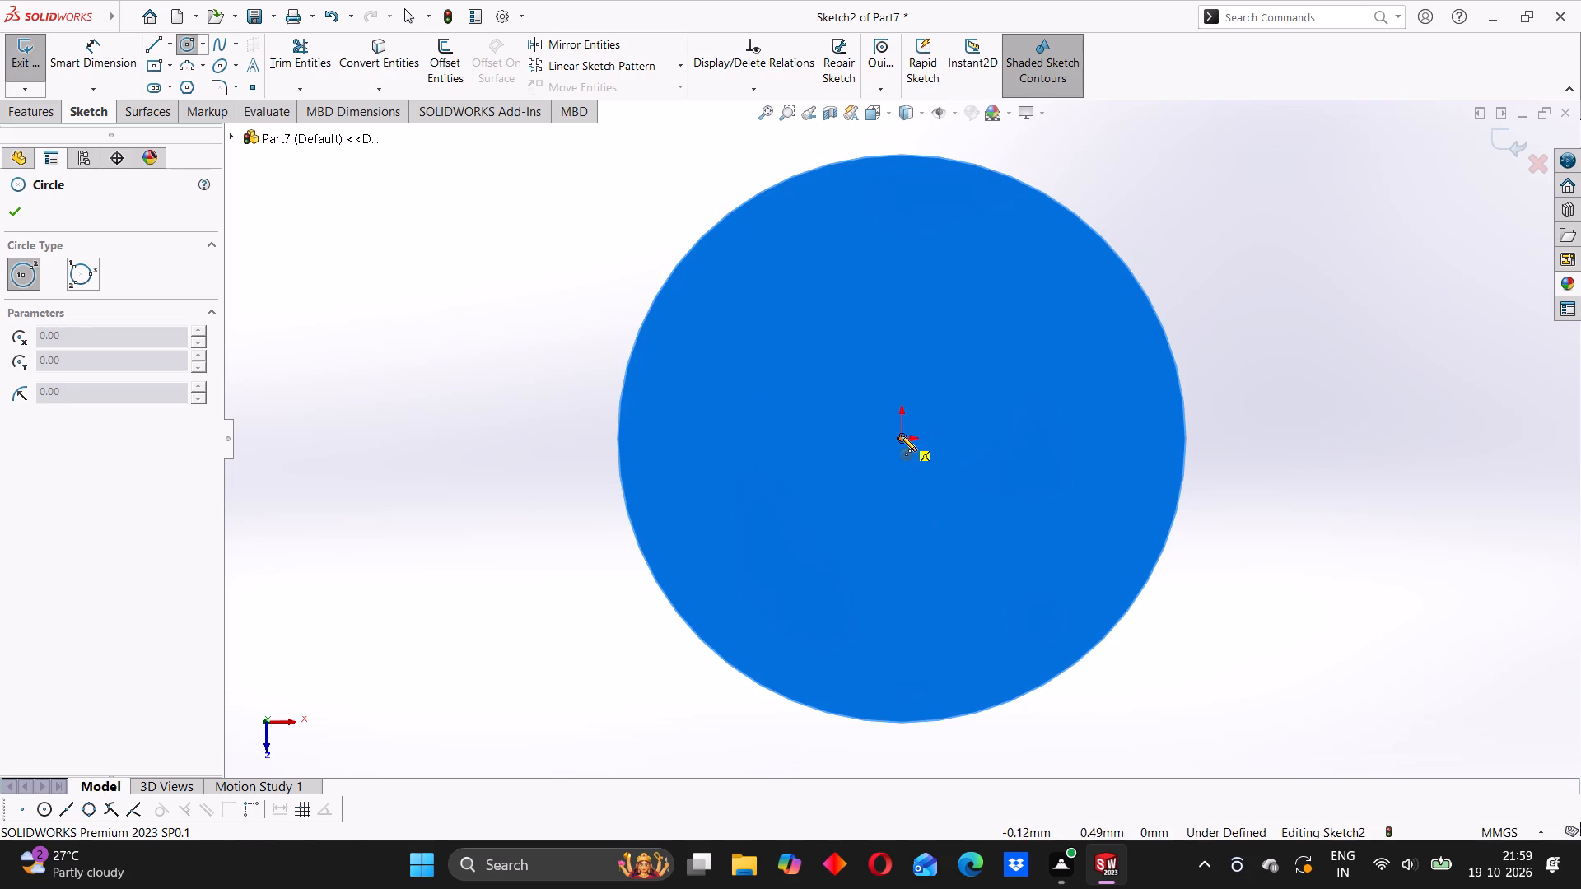
click(901, 435)
click(994, 272)
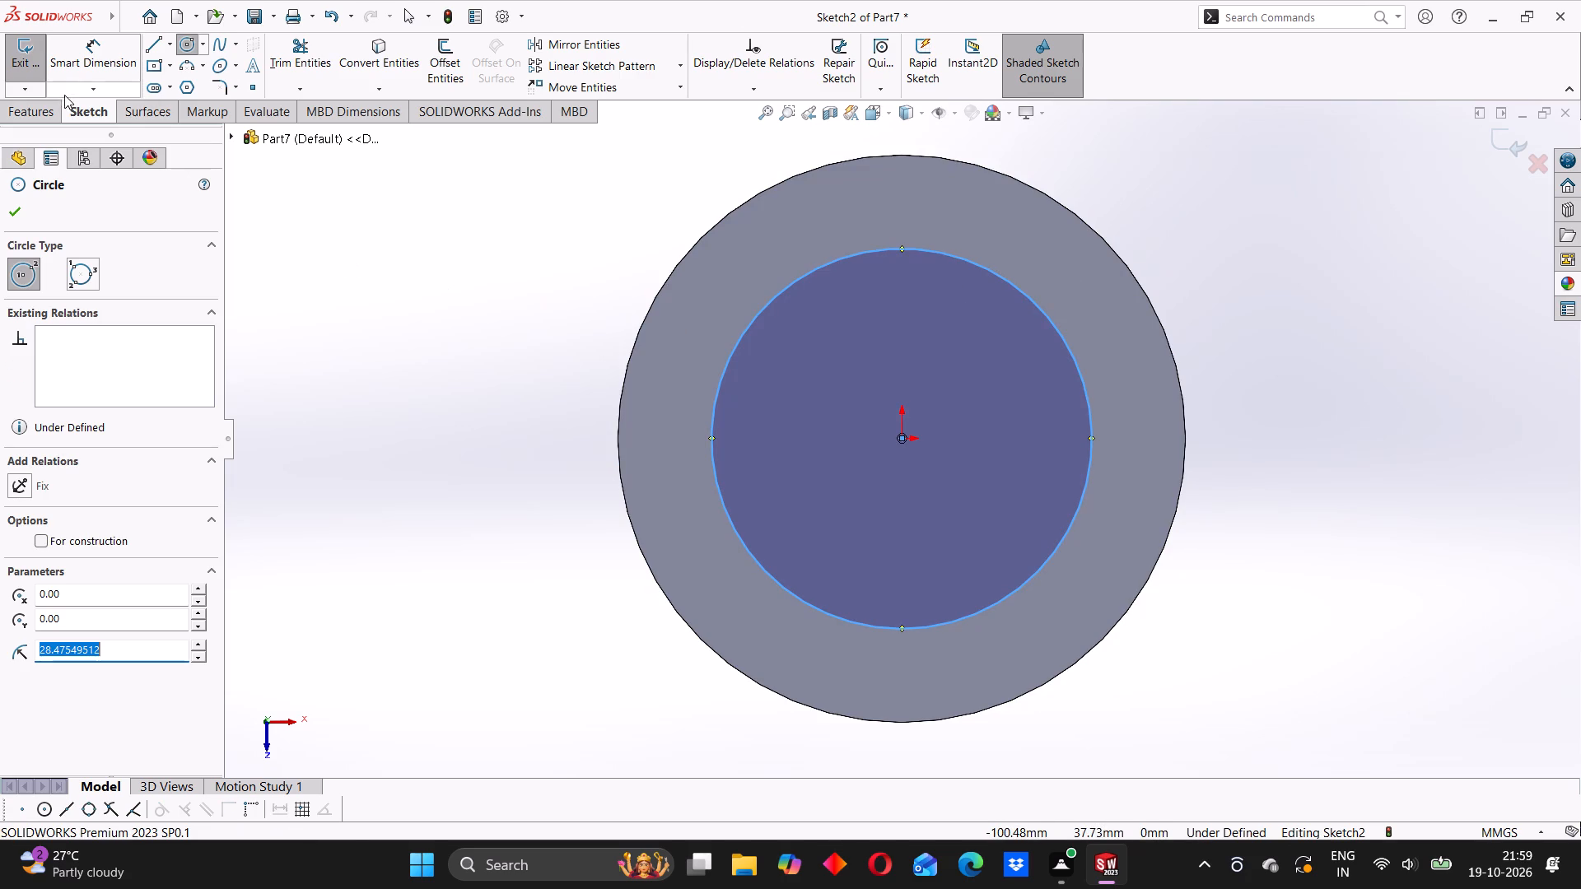
Dimension the inner circle's diameter as 79 mm.
click(91, 83)
click(1053, 325)
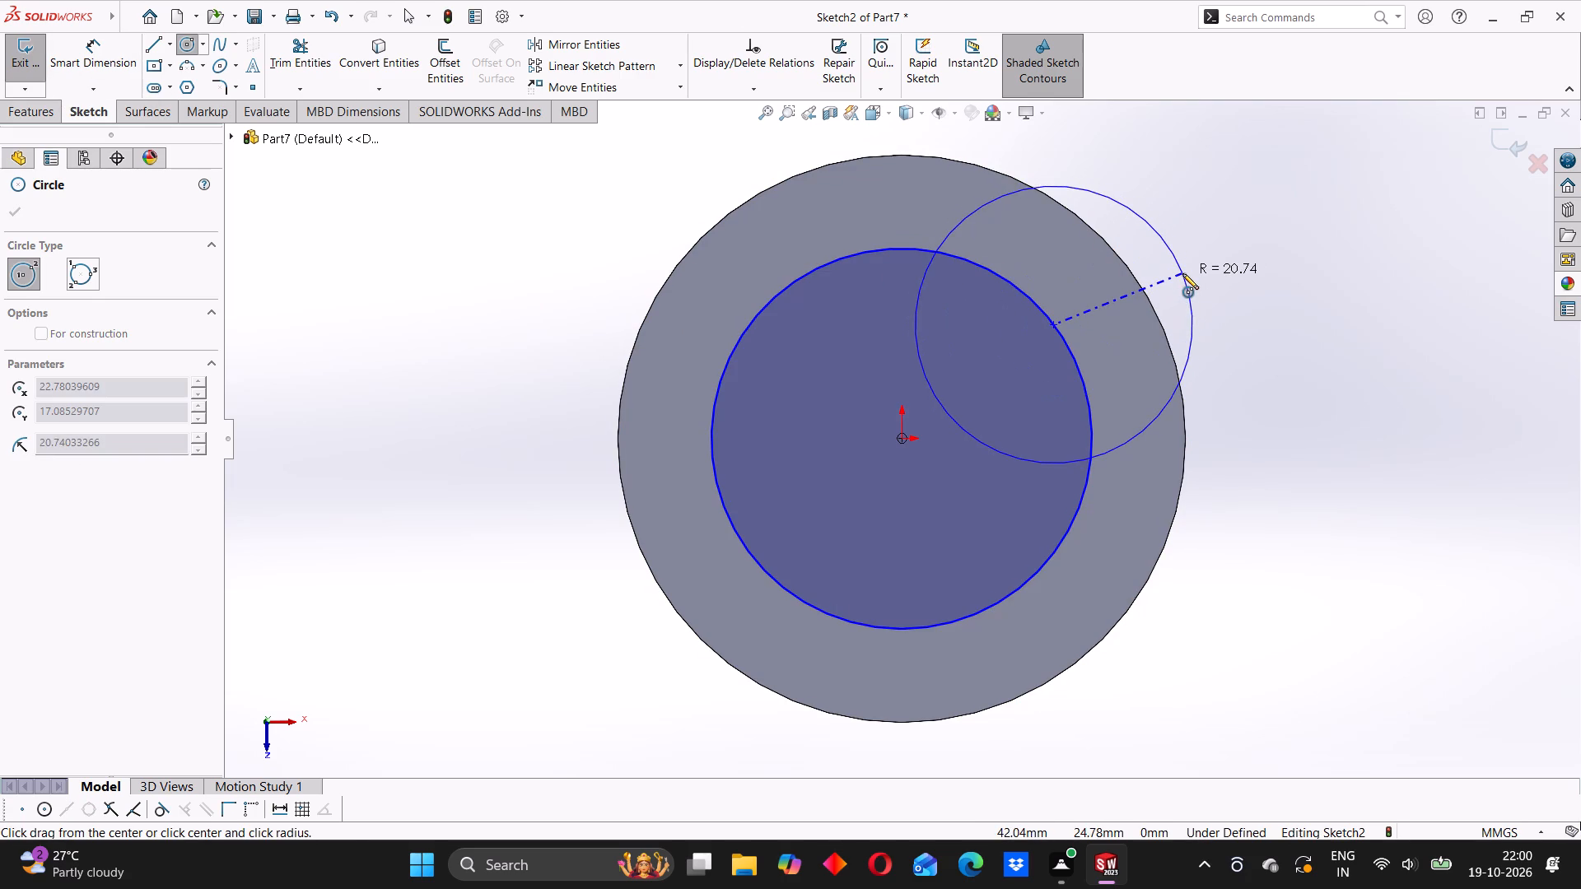
click(200, 43)
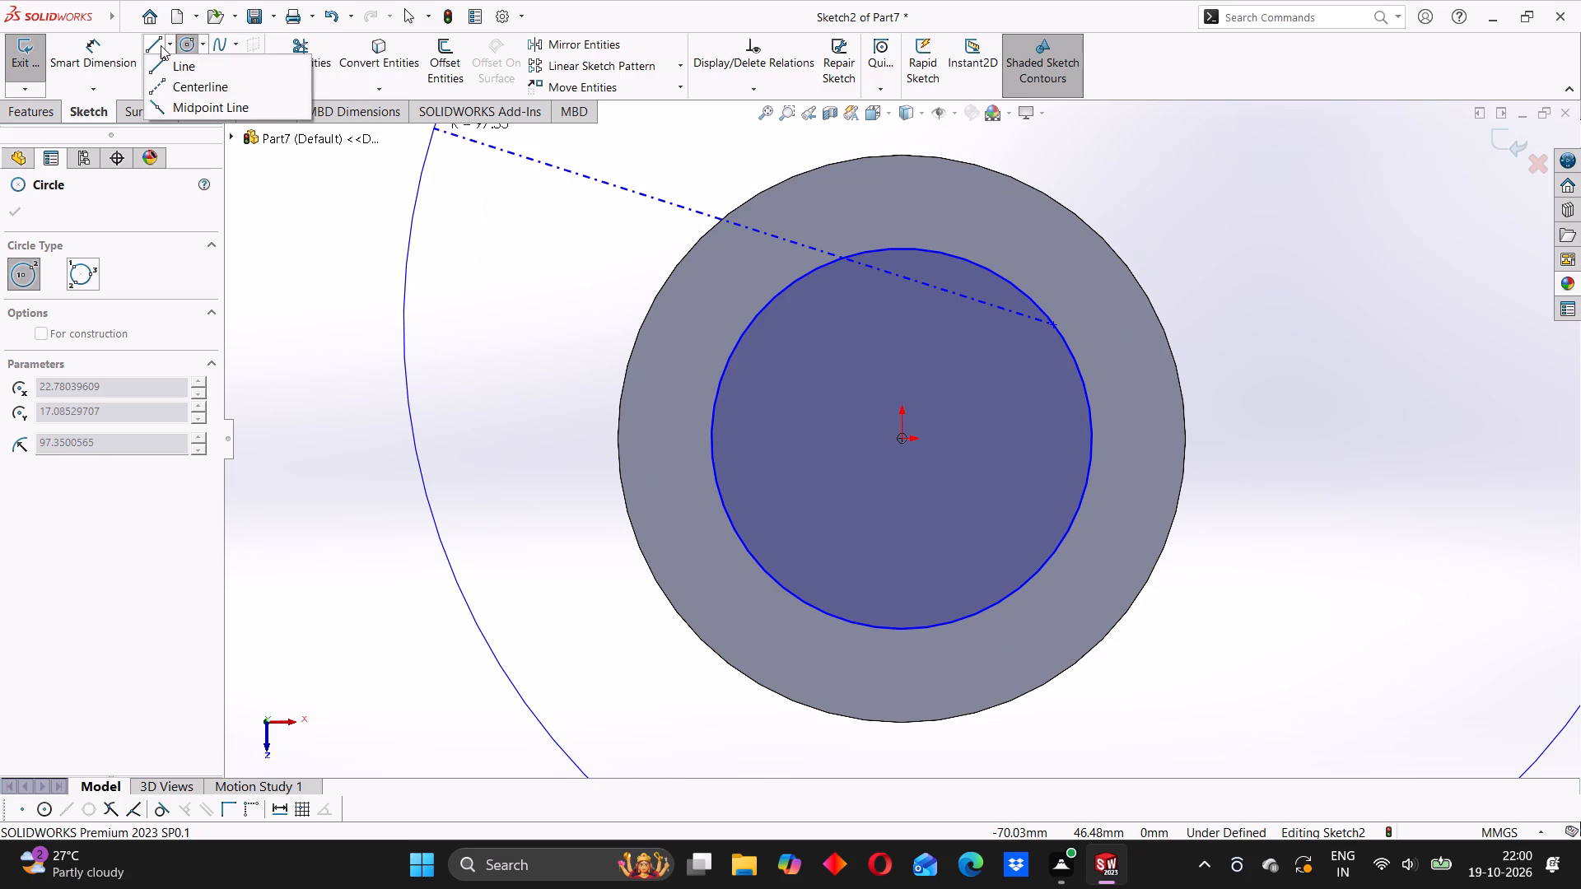
click(87, 54)
click(986, 271)
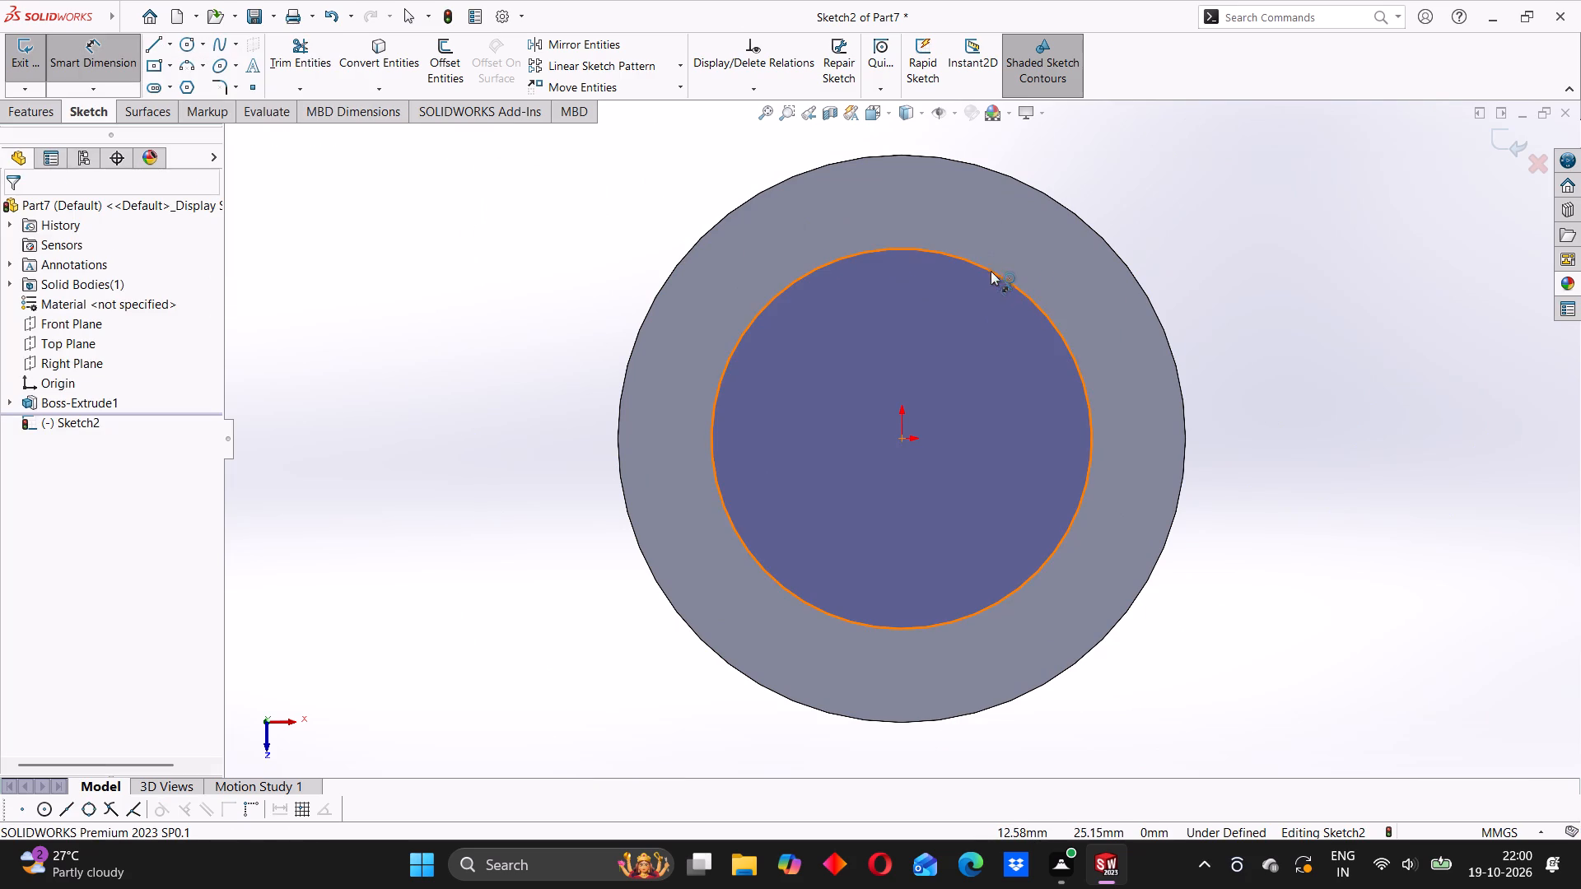
click(1227, 270)
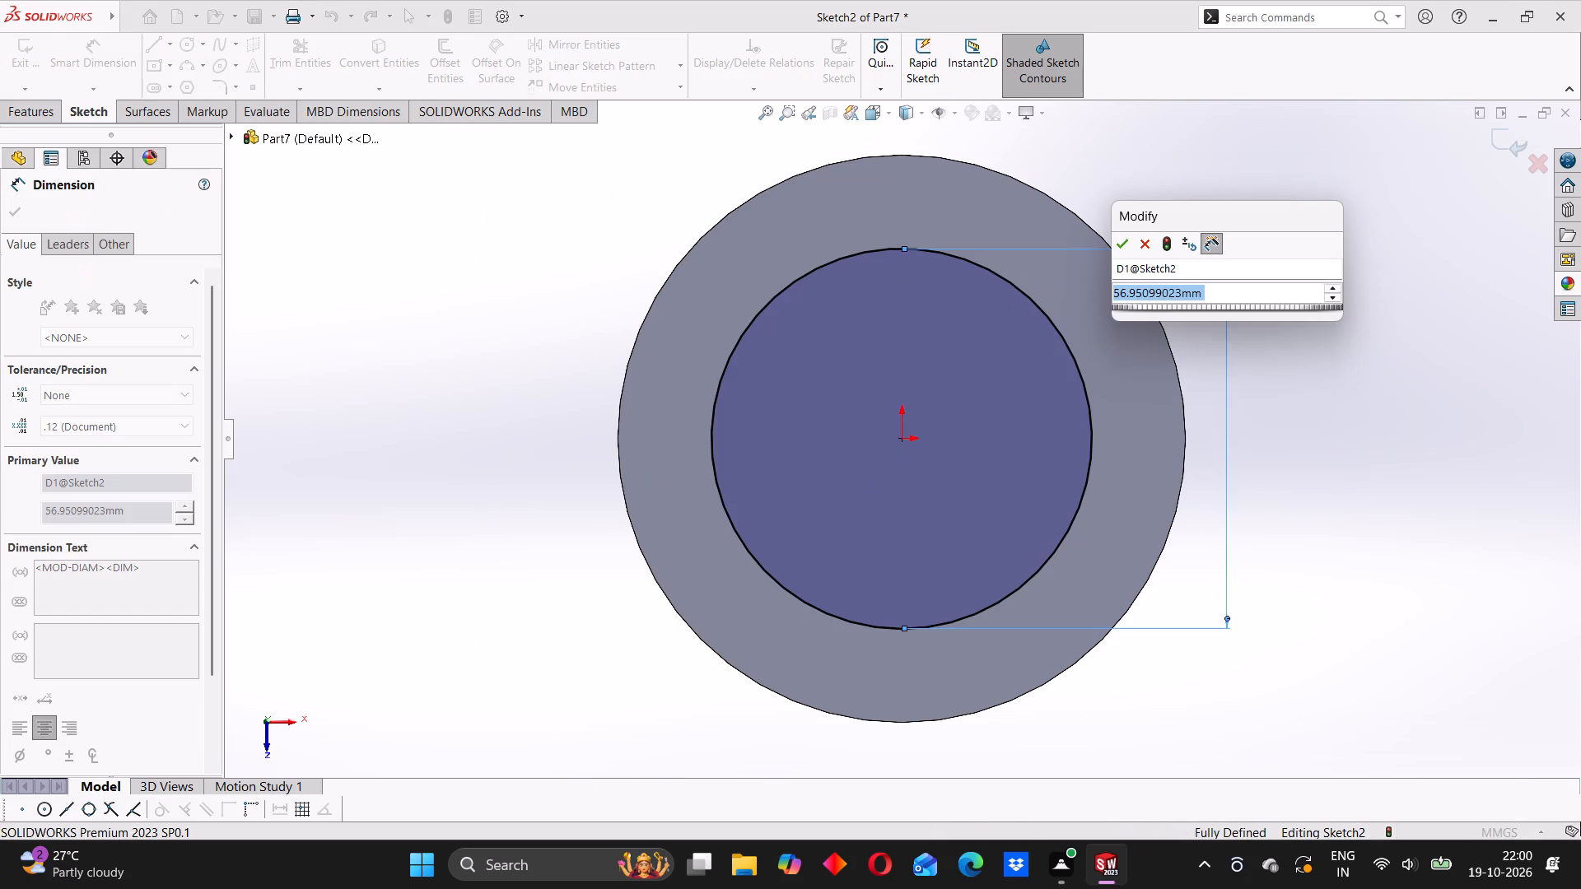
text(79)
key(Return)
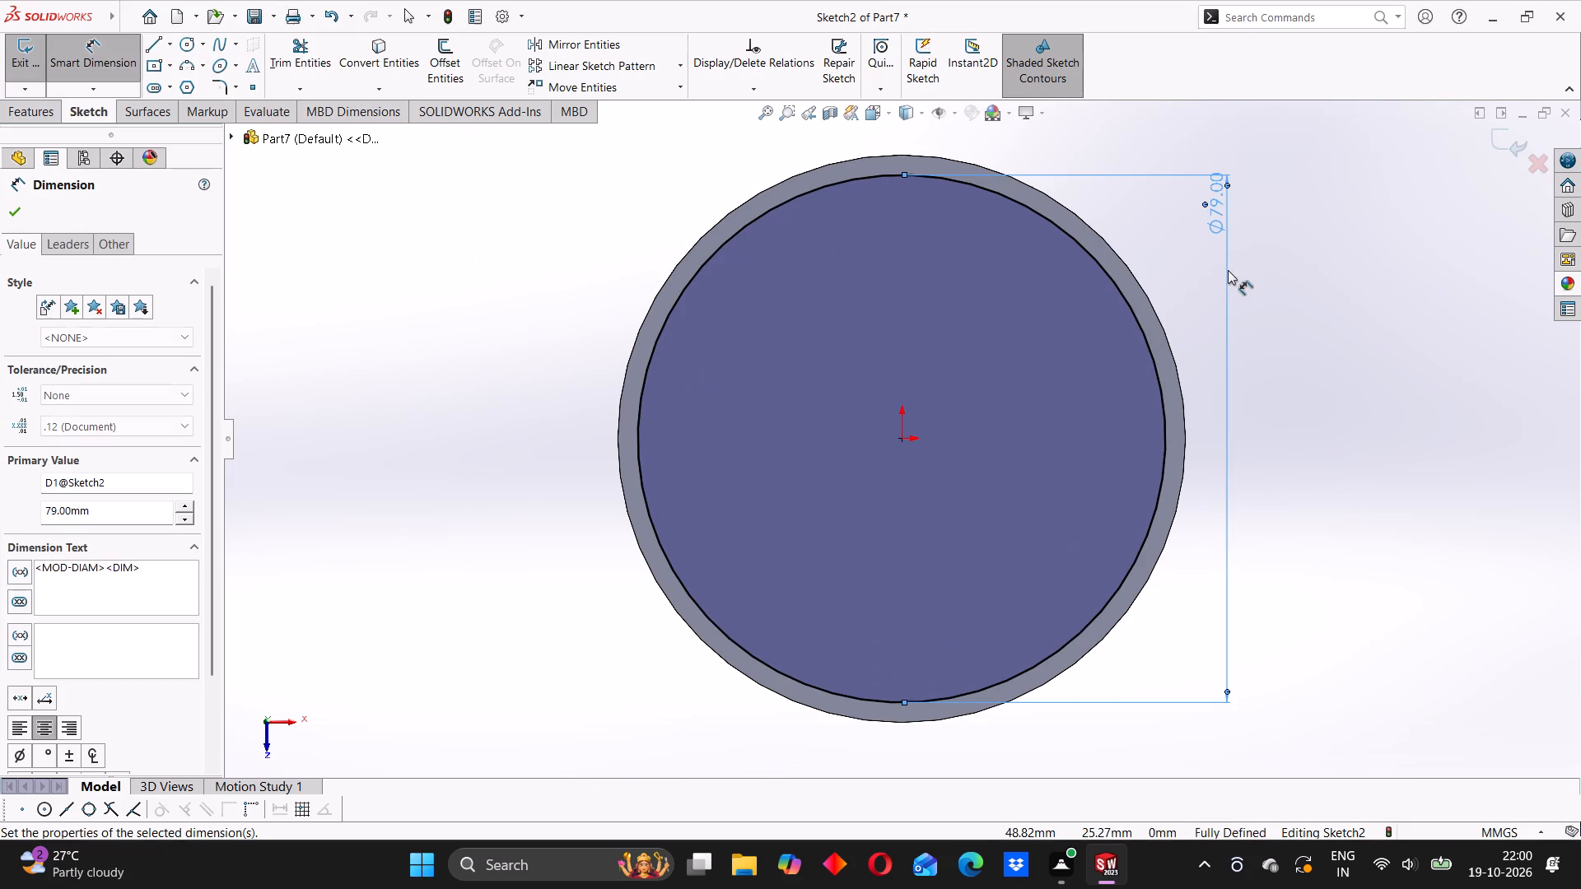
click(1274, 300)
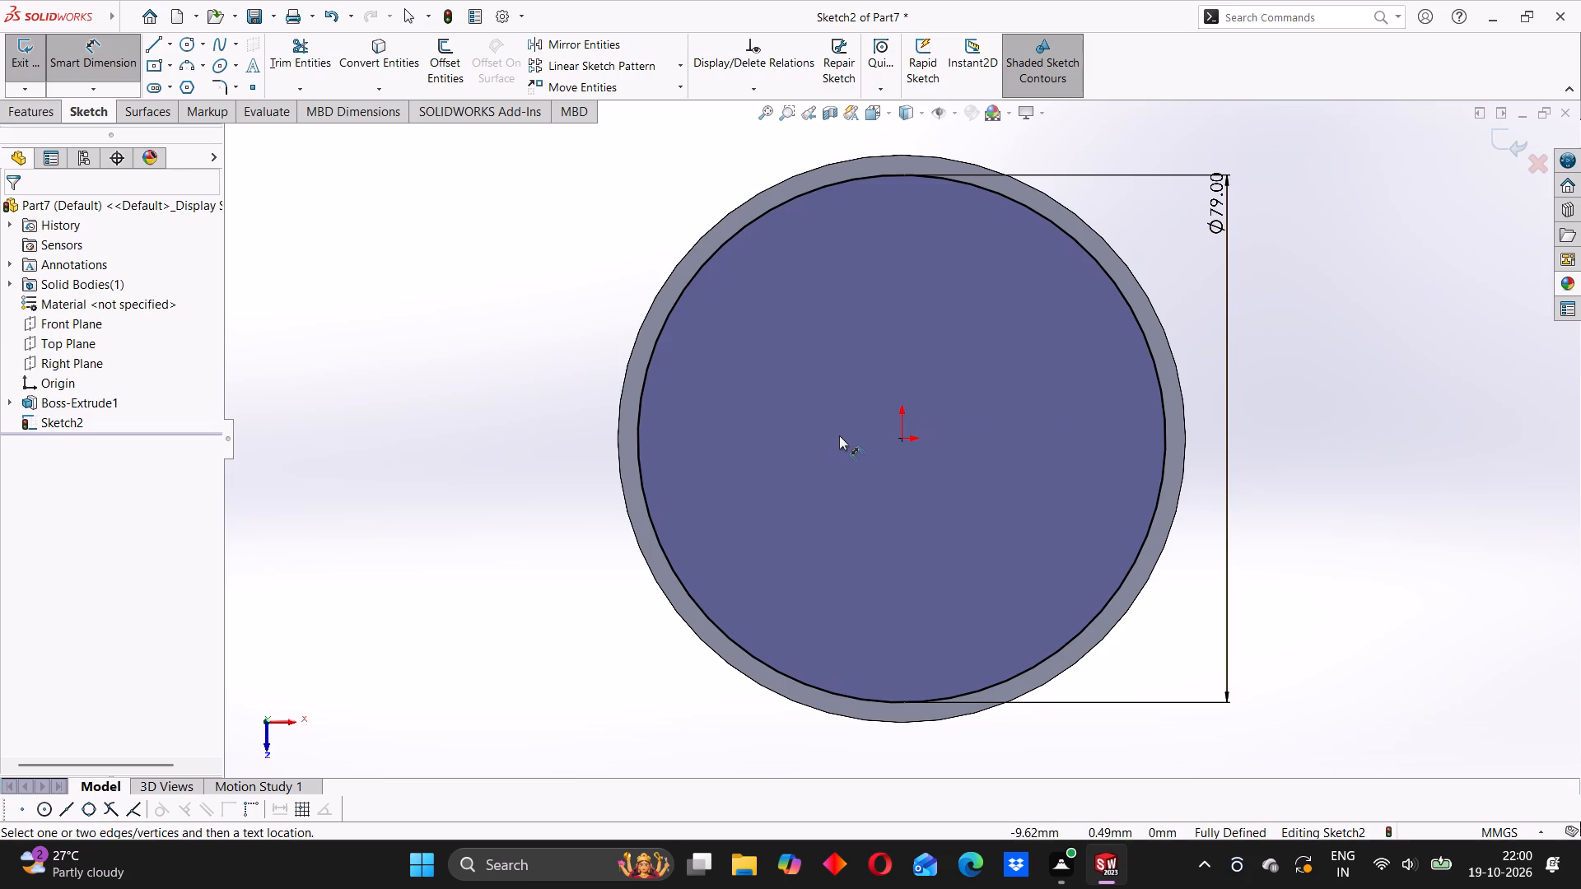
Start an extruded cut from the 79 mm circle with a 7.3 mm start offset reversed into the cylinder and a Blind end condition.
click(46, 116)
click(300, 52)
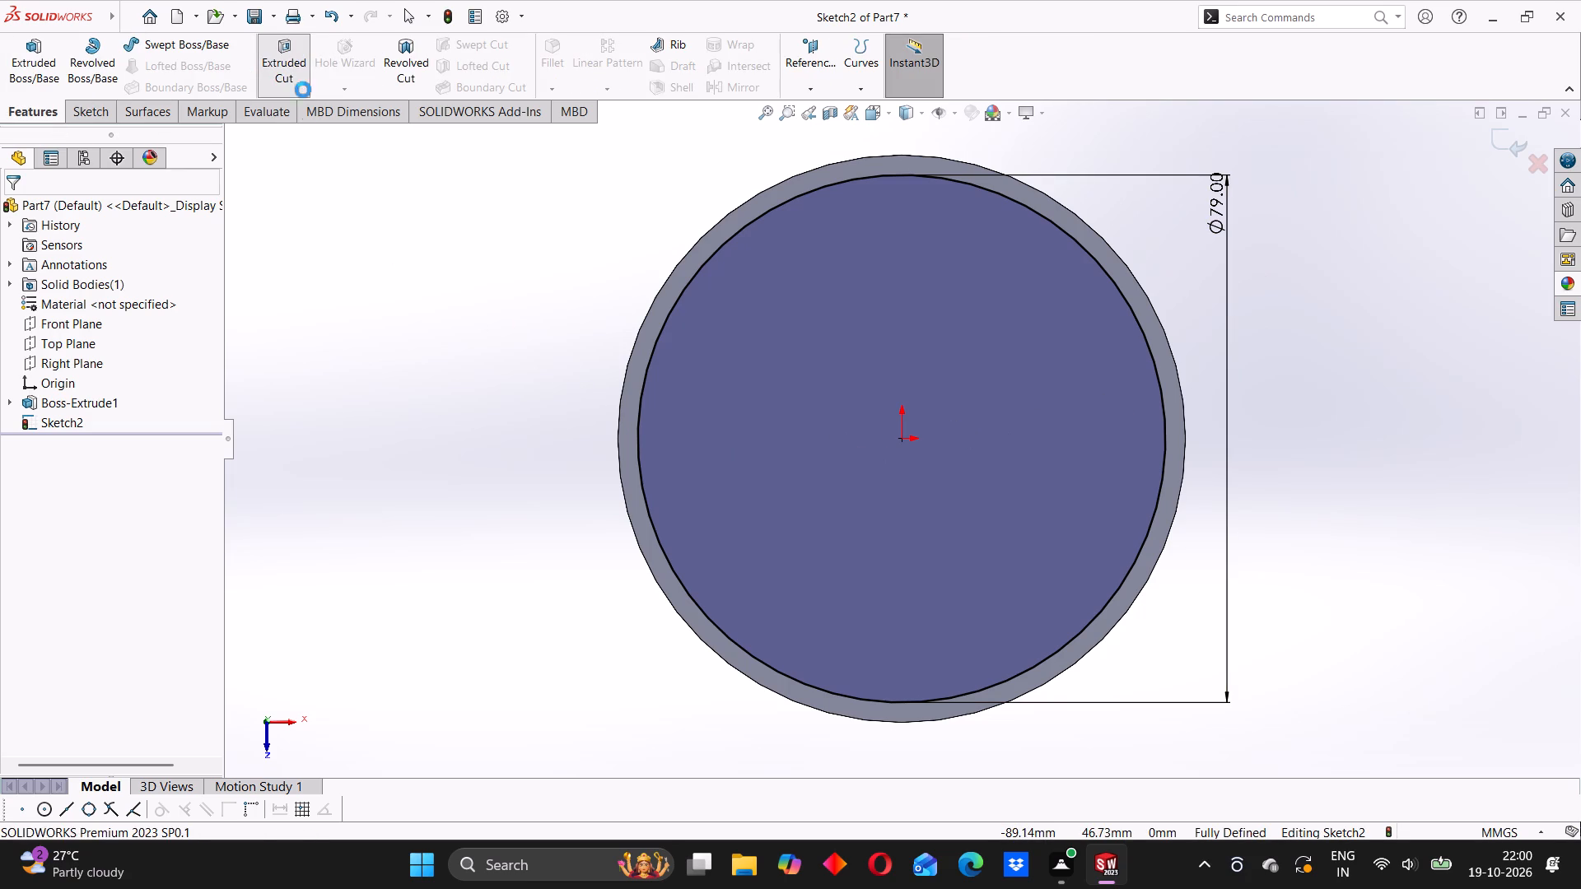
scroll(914, 281, down, 2)
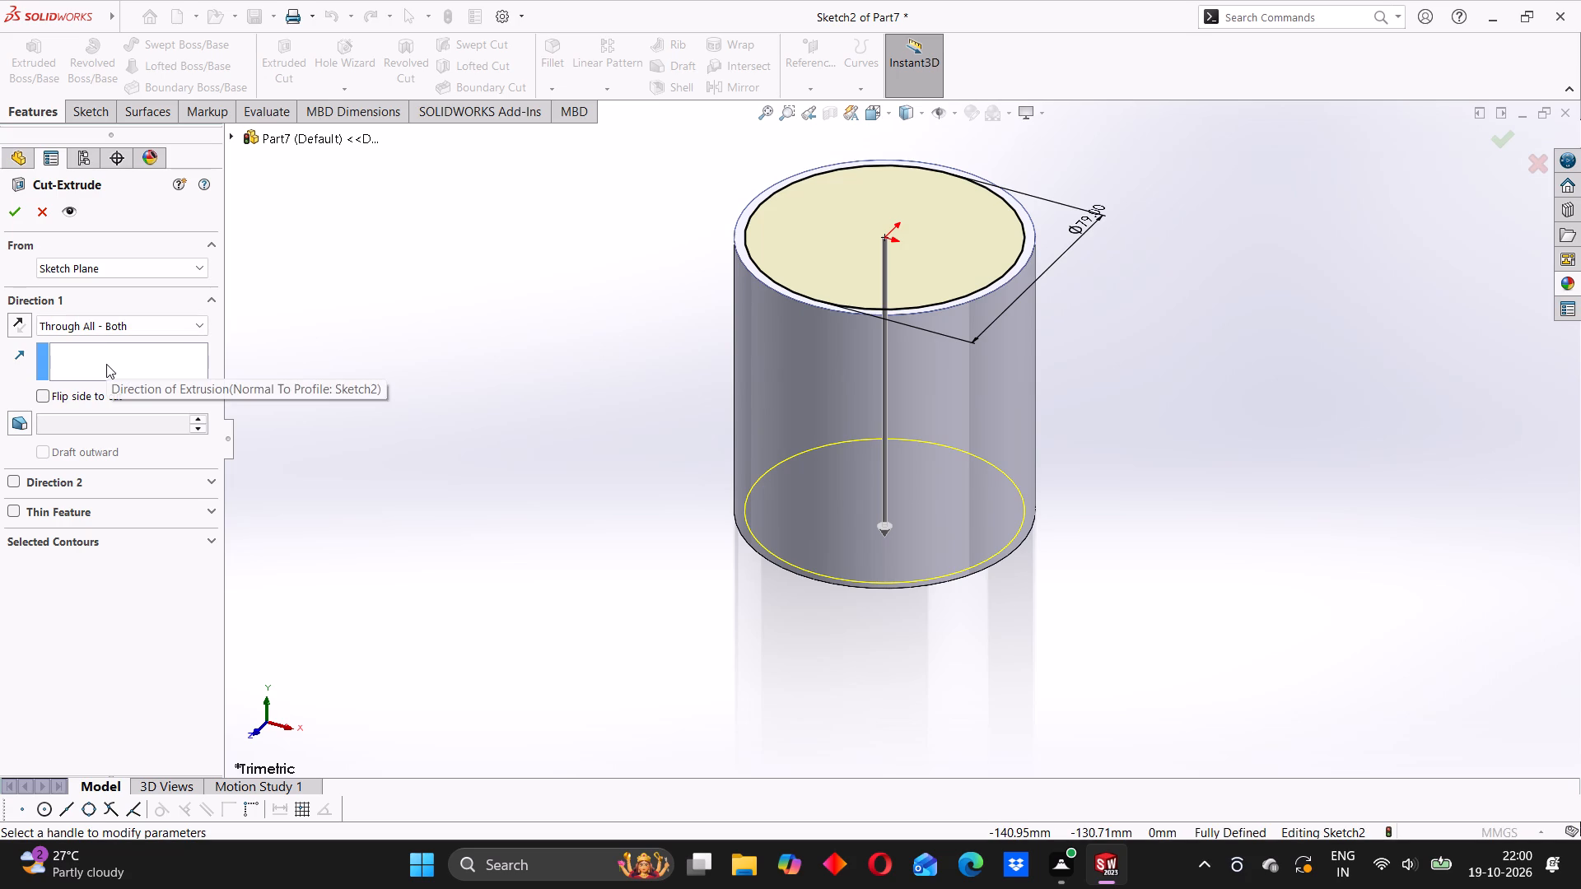
click(77, 262)
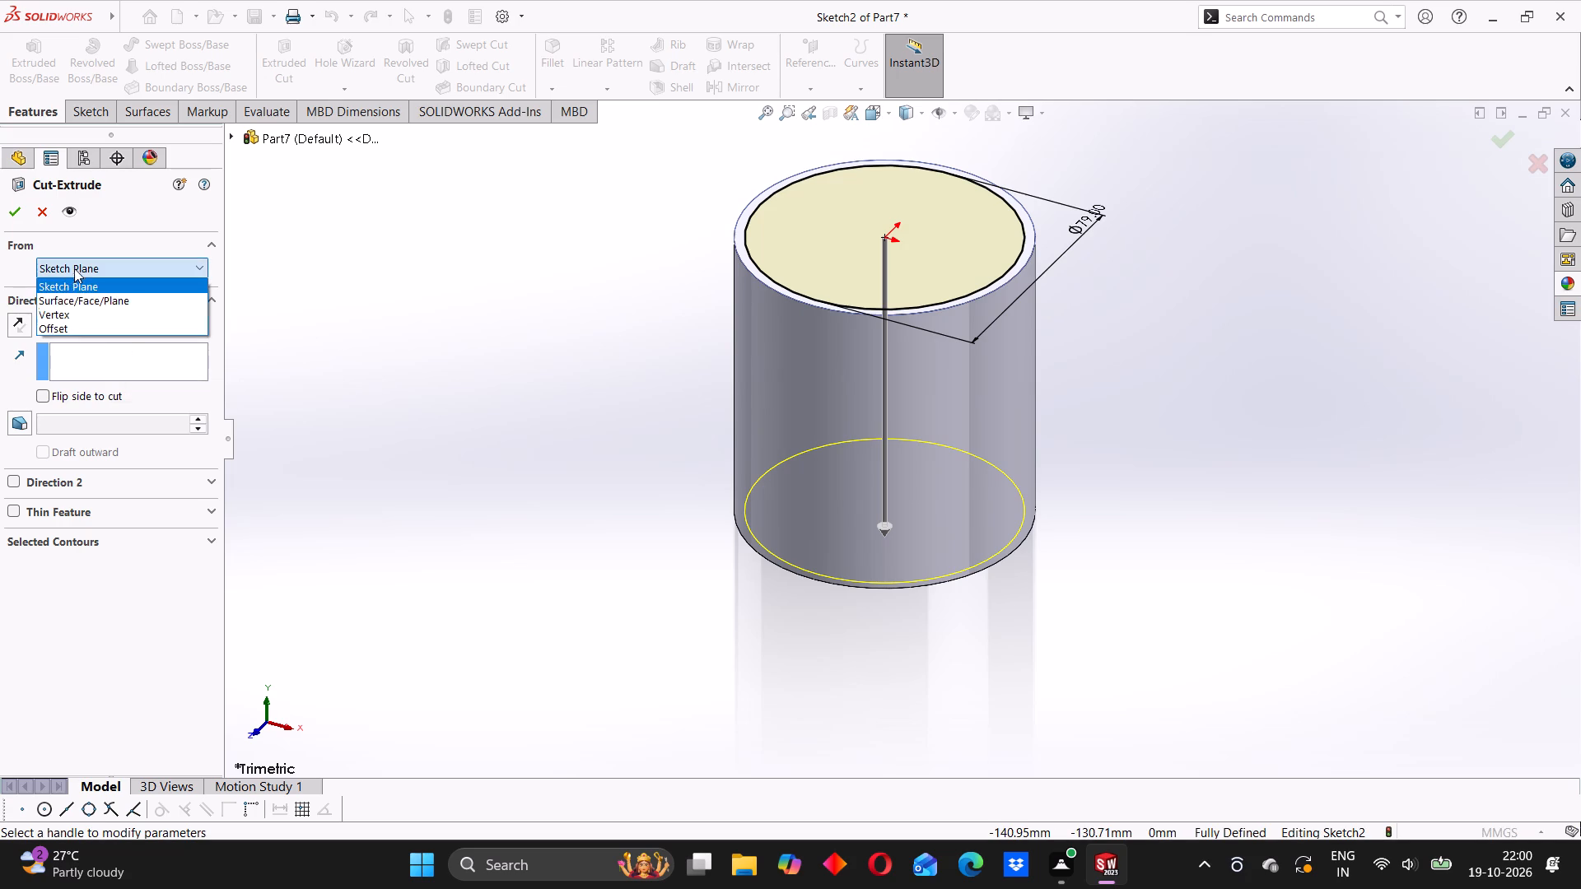
click(54, 325)
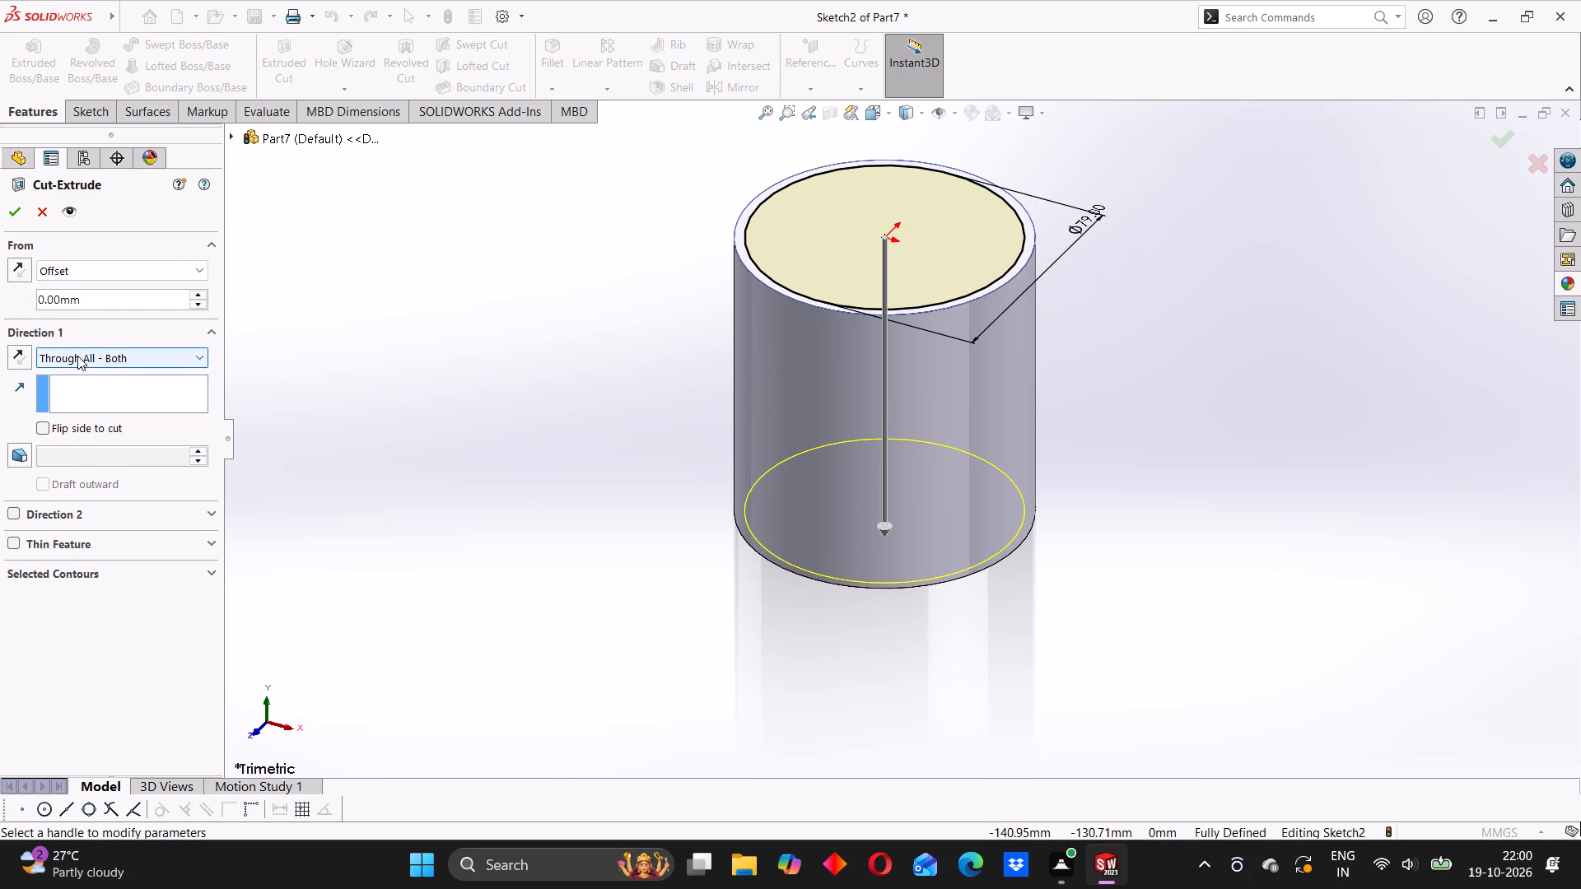
click(77, 356)
click(68, 372)
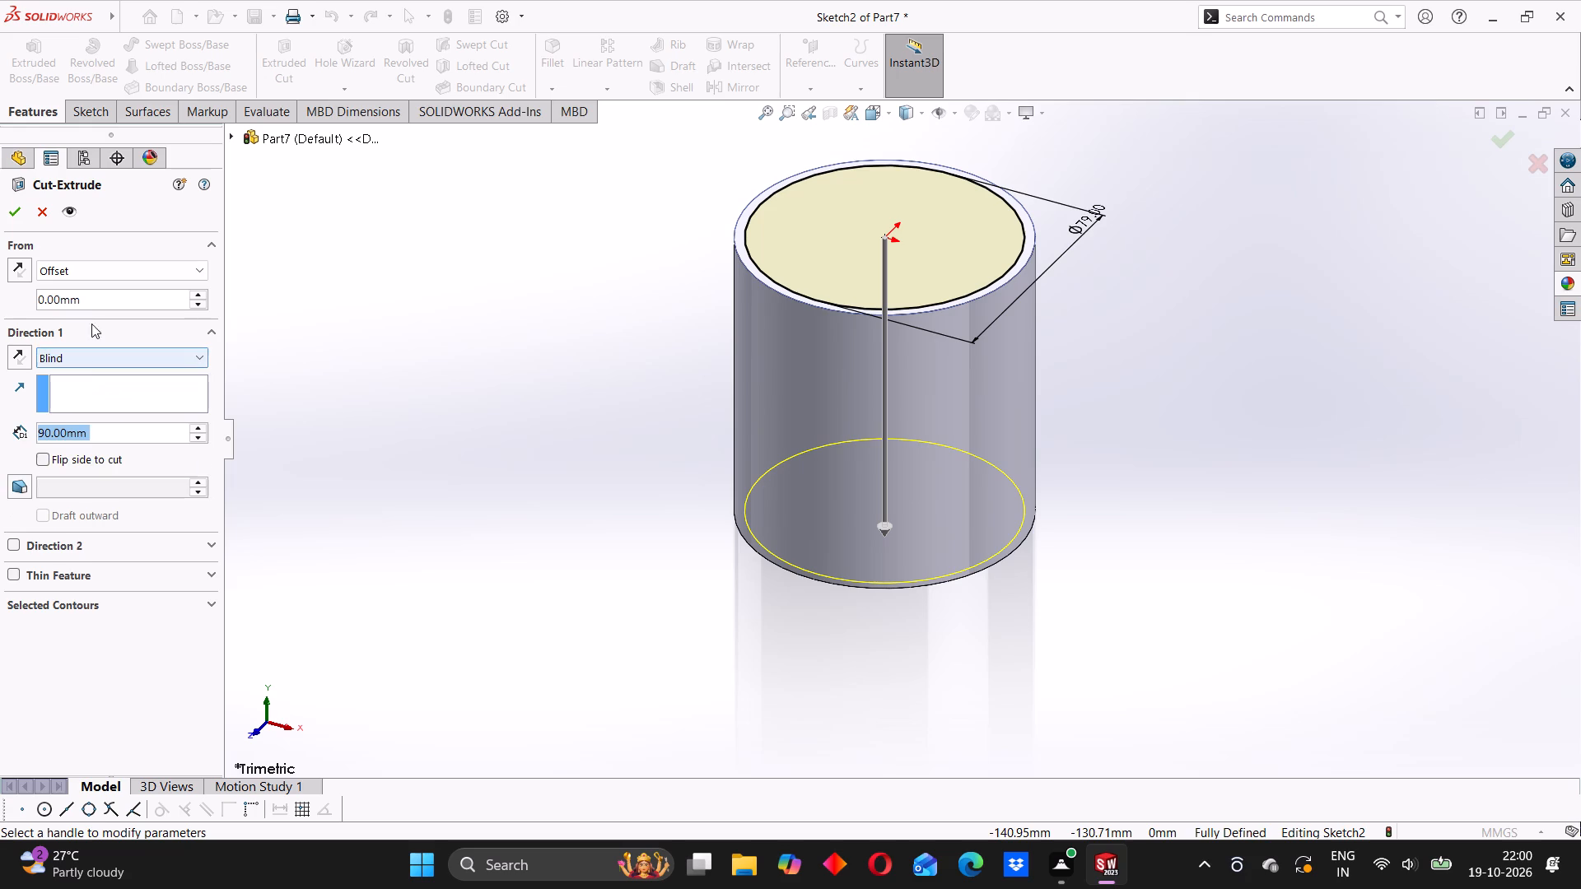
drag(90, 303, 24, 302)
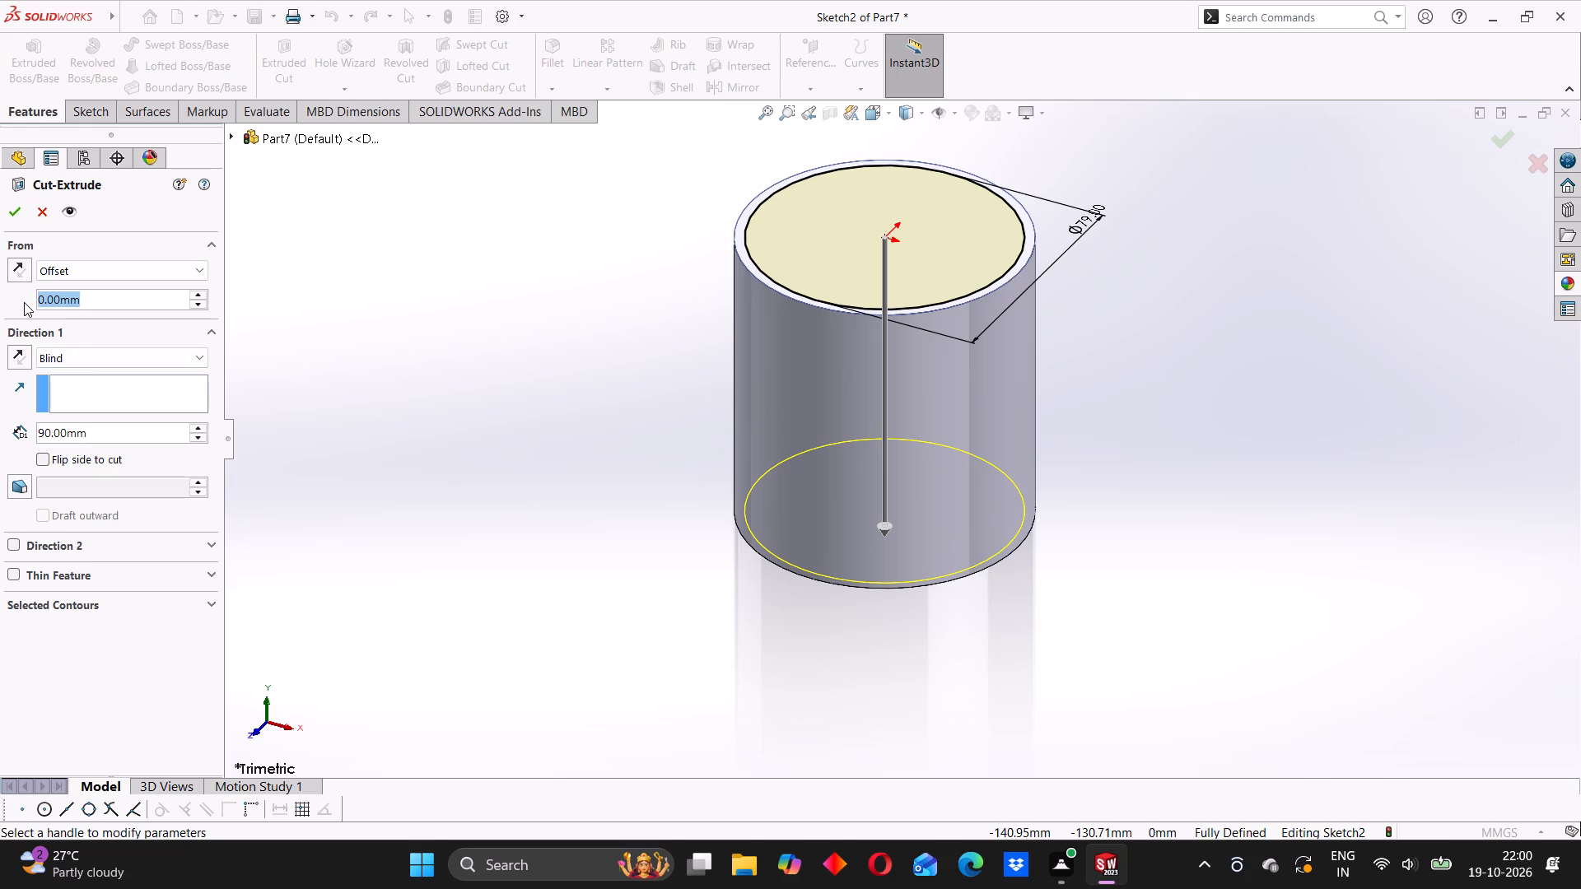
text(7.3)
key(Return)
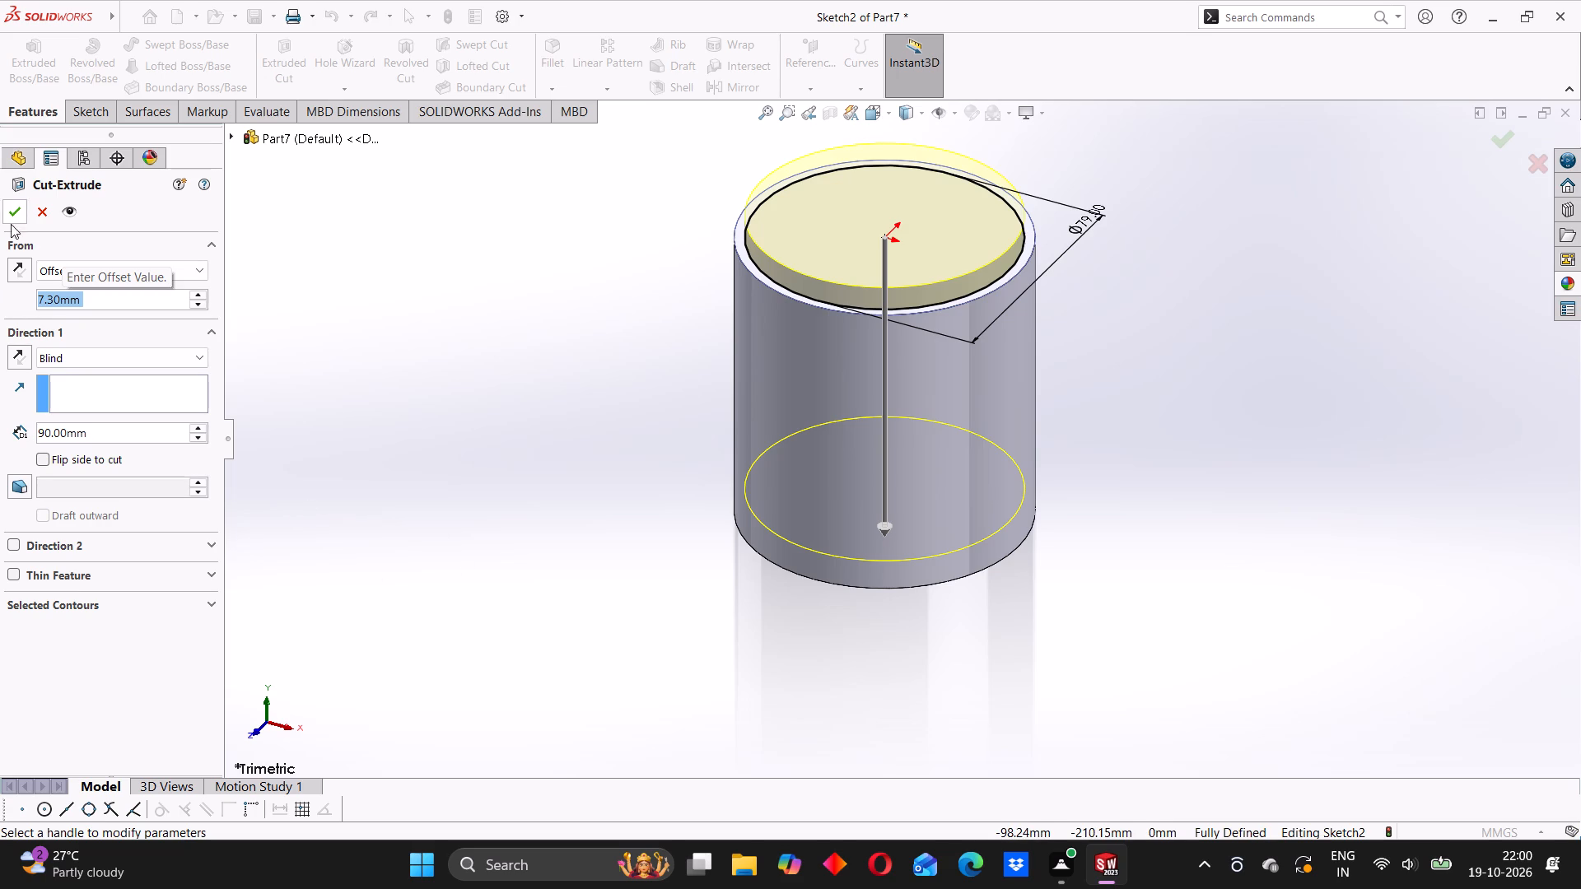
click(25, 272)
Set the cut depth to 4.3 mm and flip the side to cut, making an outer ring groove near the cylinder's top.
drag(89, 431, 22, 440)
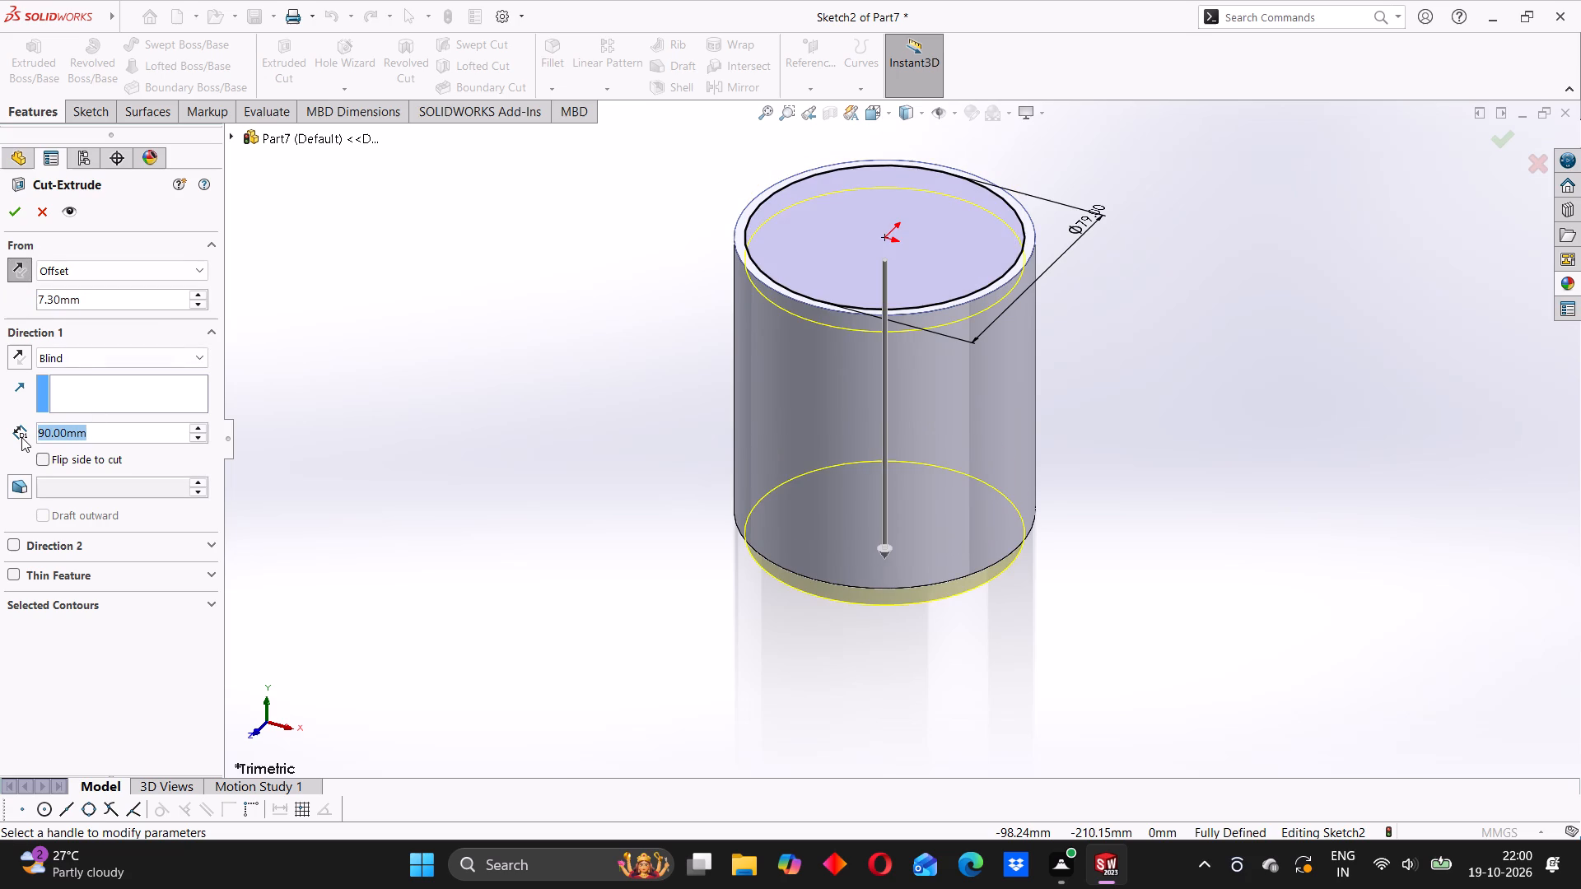
text(4.3)
key(Return)
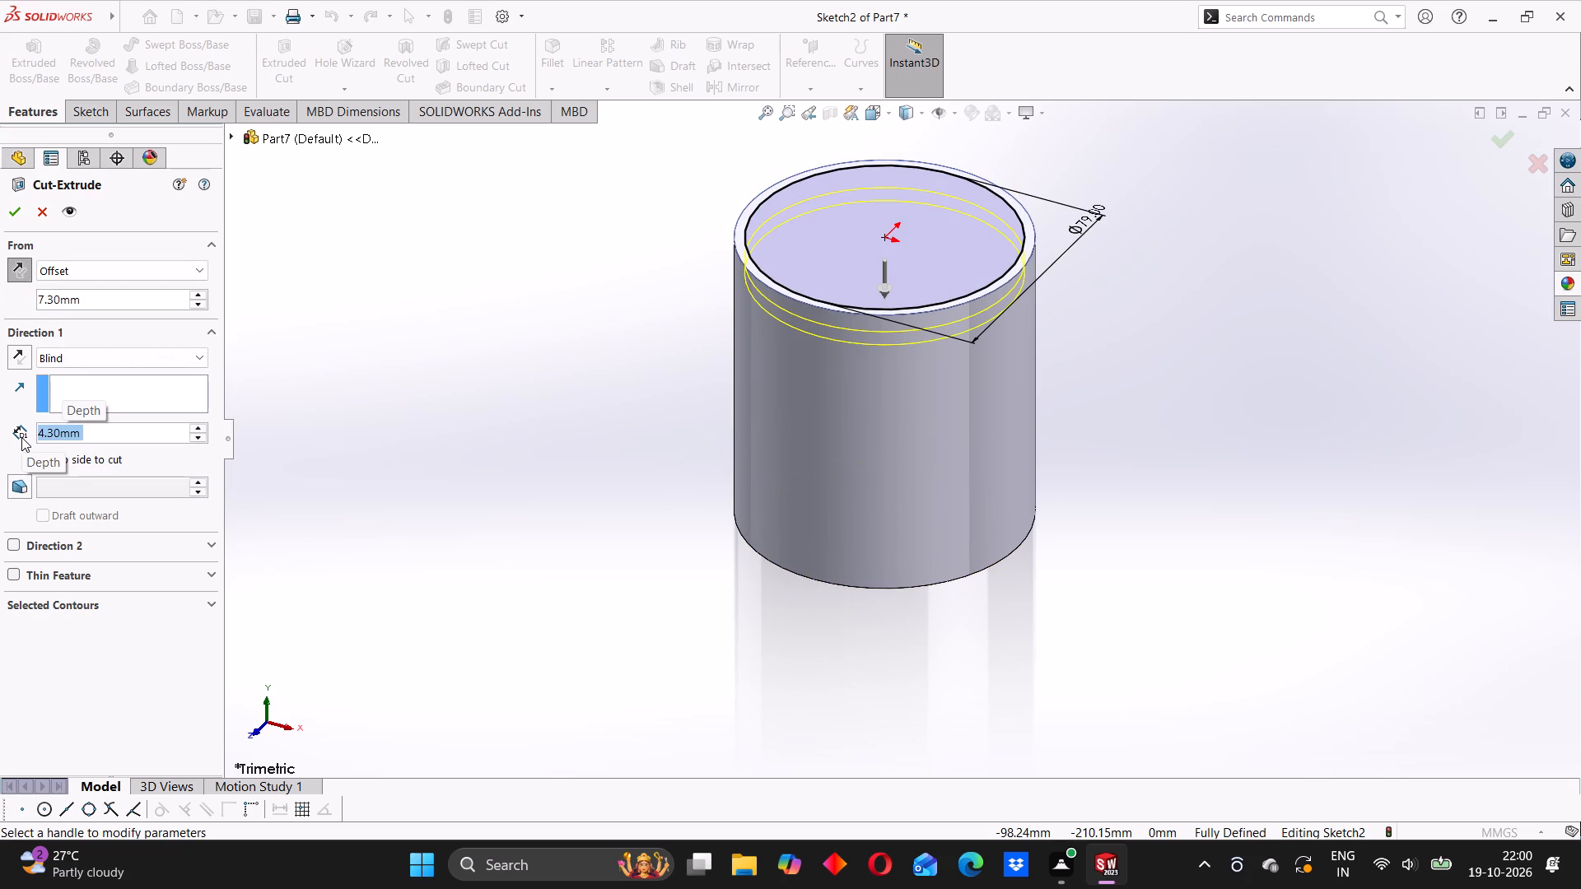
scroll(854, 429, up, 1)
middle_drag(870, 538, 902, 407)
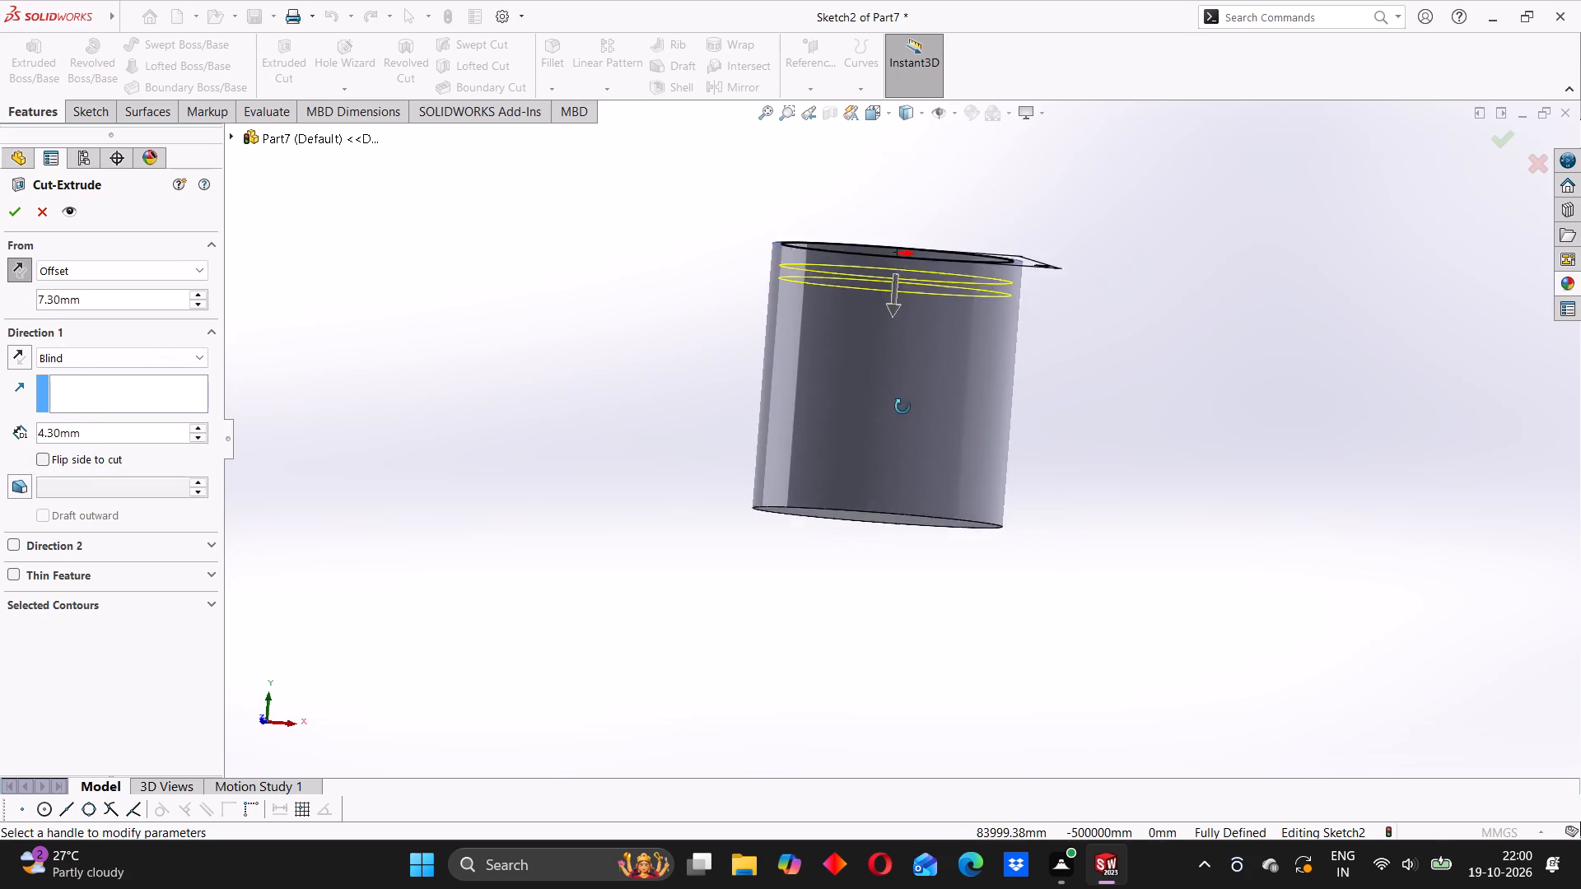
middle_drag(902, 407, 902, 409)
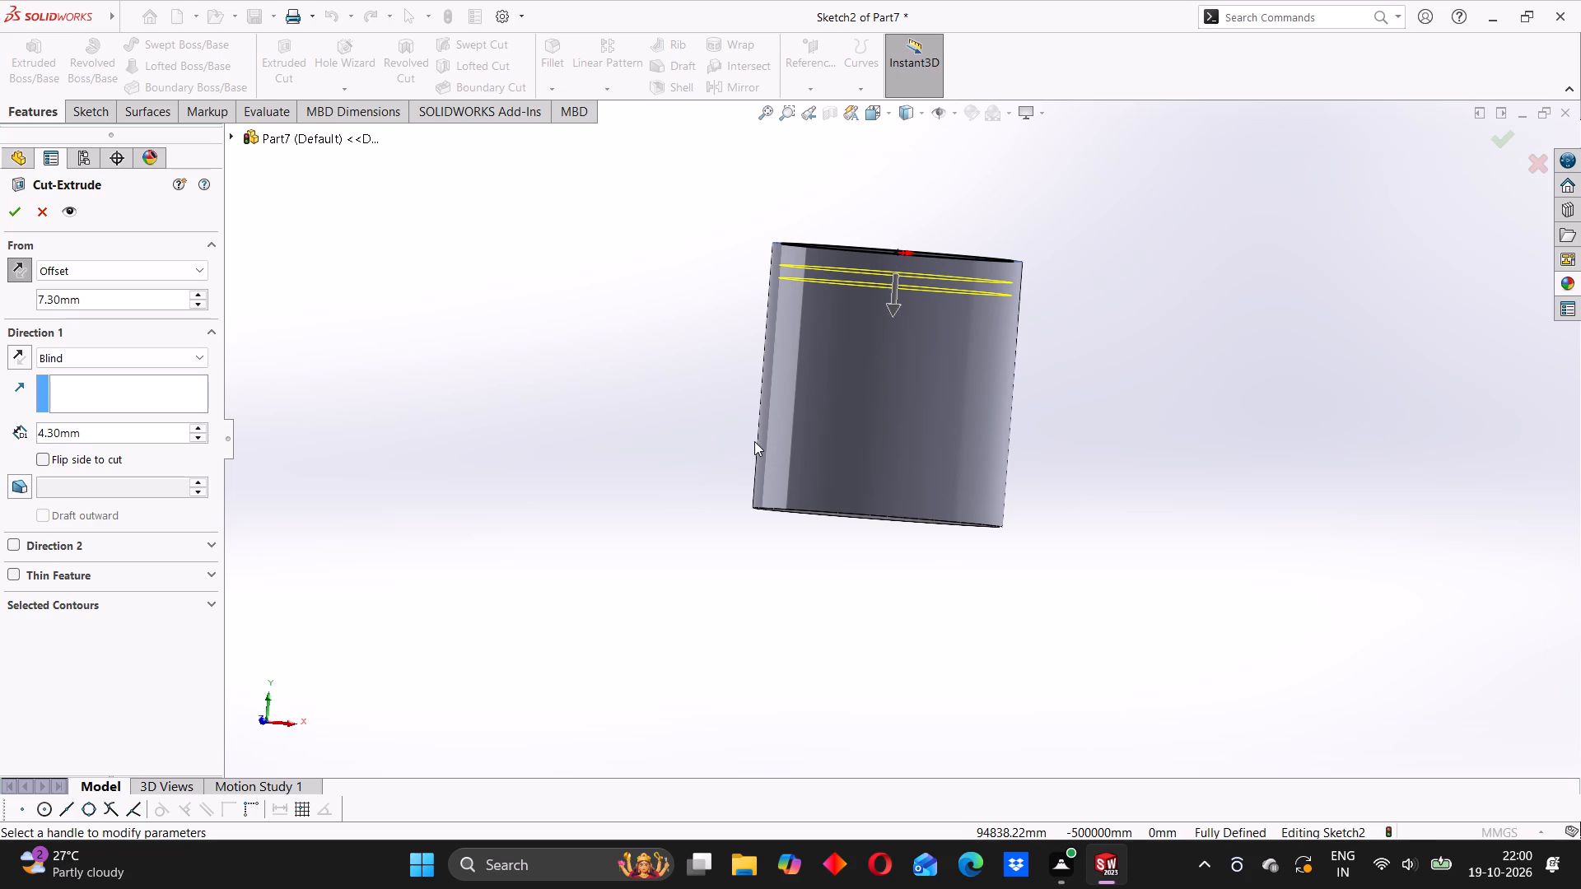
click(39, 460)
middle_drag(661, 353, 693, 401)
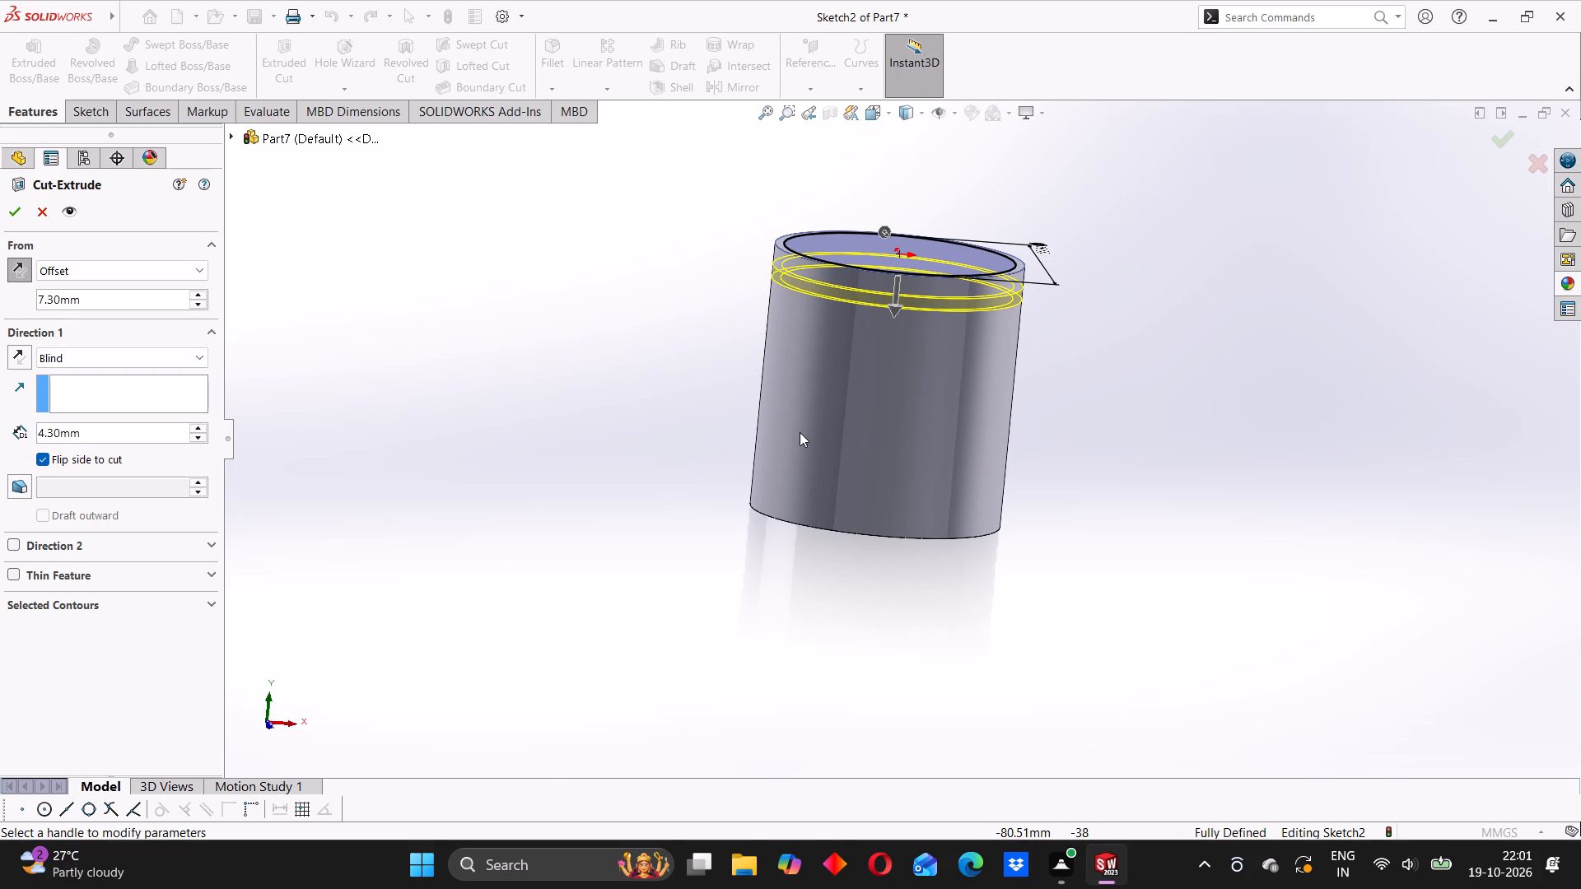
click(14, 211)
middle_drag(789, 349, 889, 393)
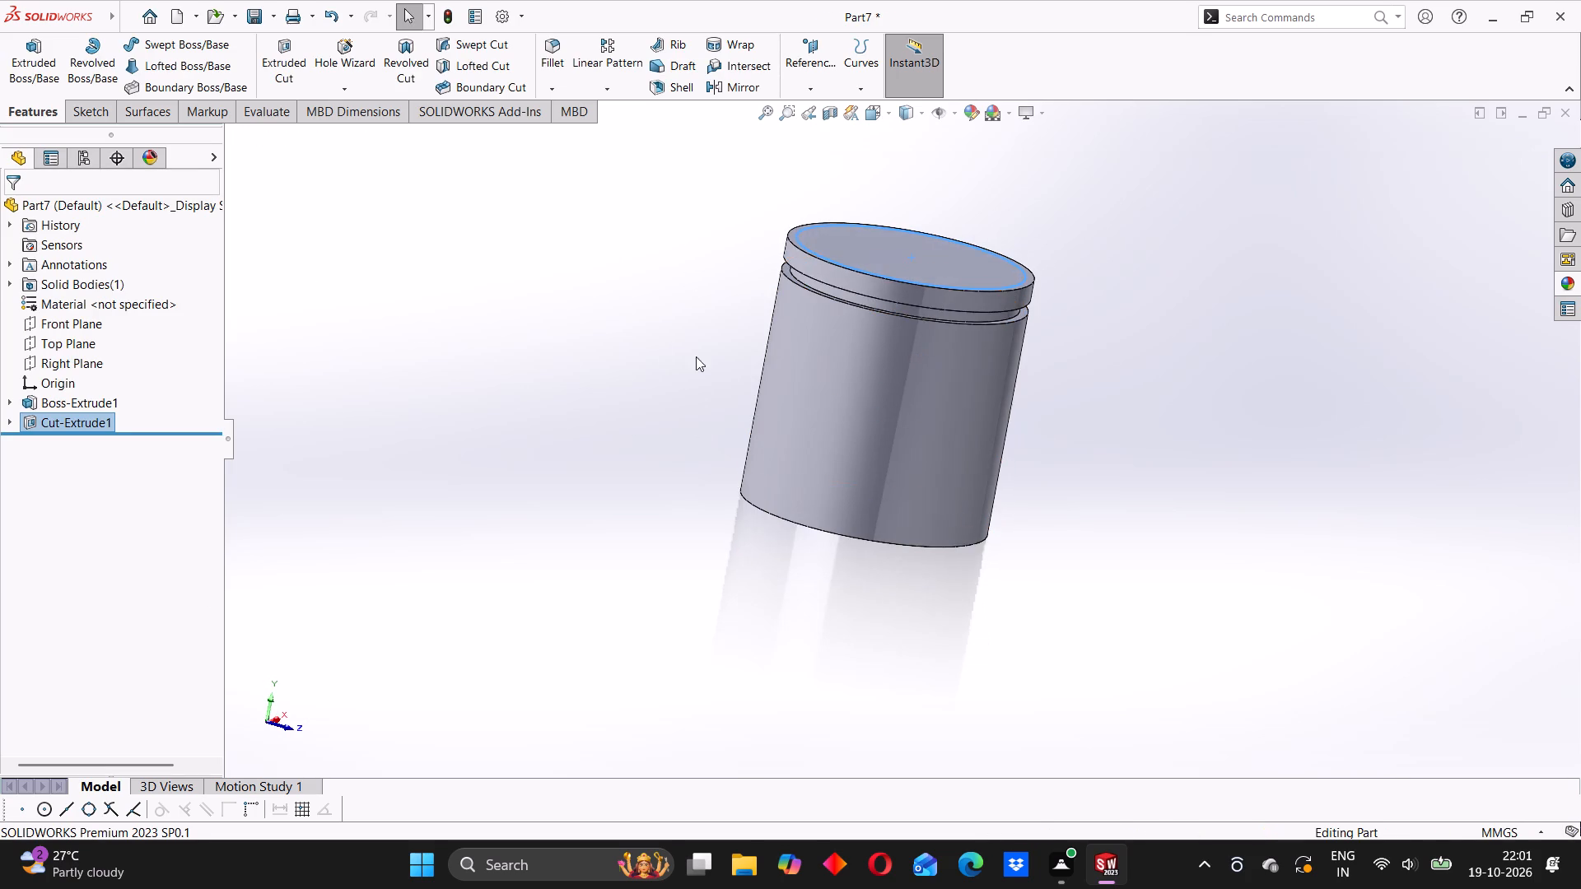
click(659, 343)
Start a linear pattern of the ring groove cut with the Front Plane as the Direction 1 reference.
scroll(918, 263, down, 1)
middle_drag(954, 345, 897, 316)
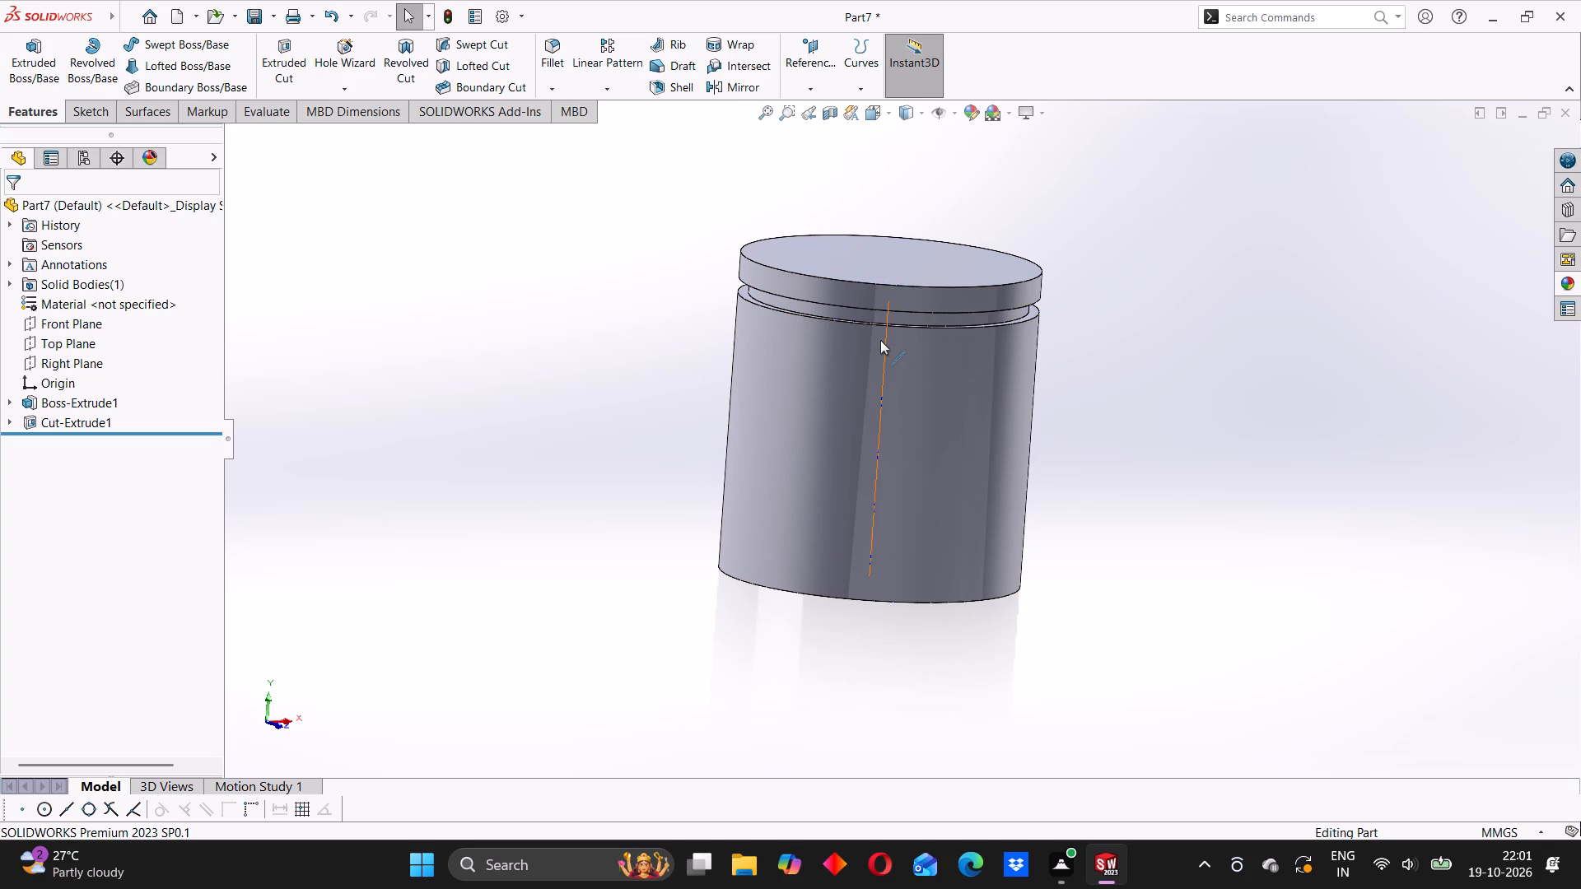
click(600, 93)
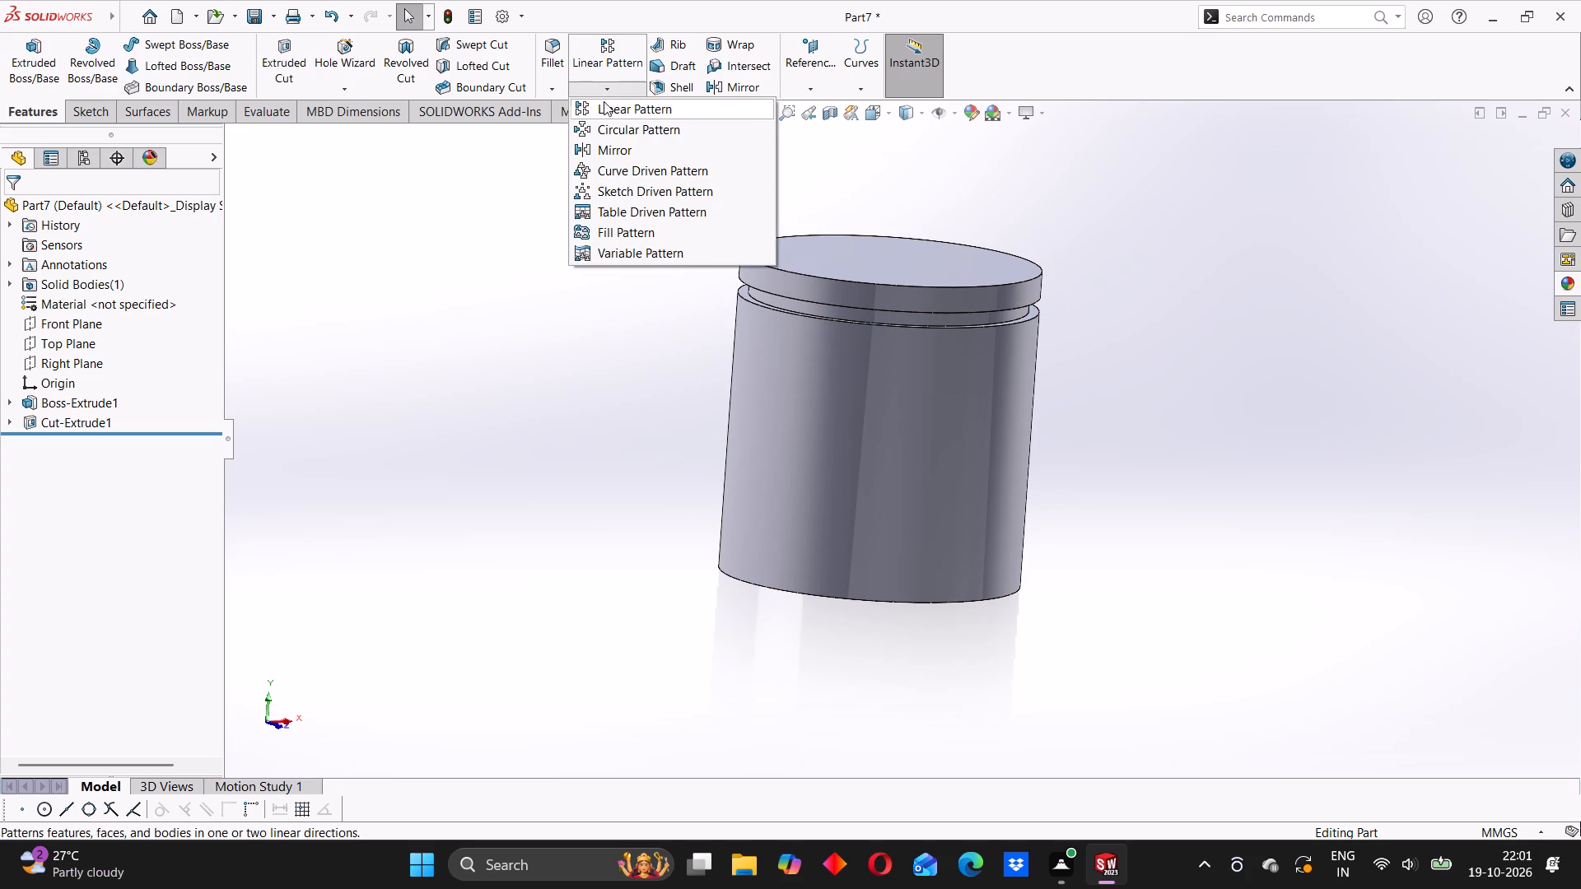
click(604, 105)
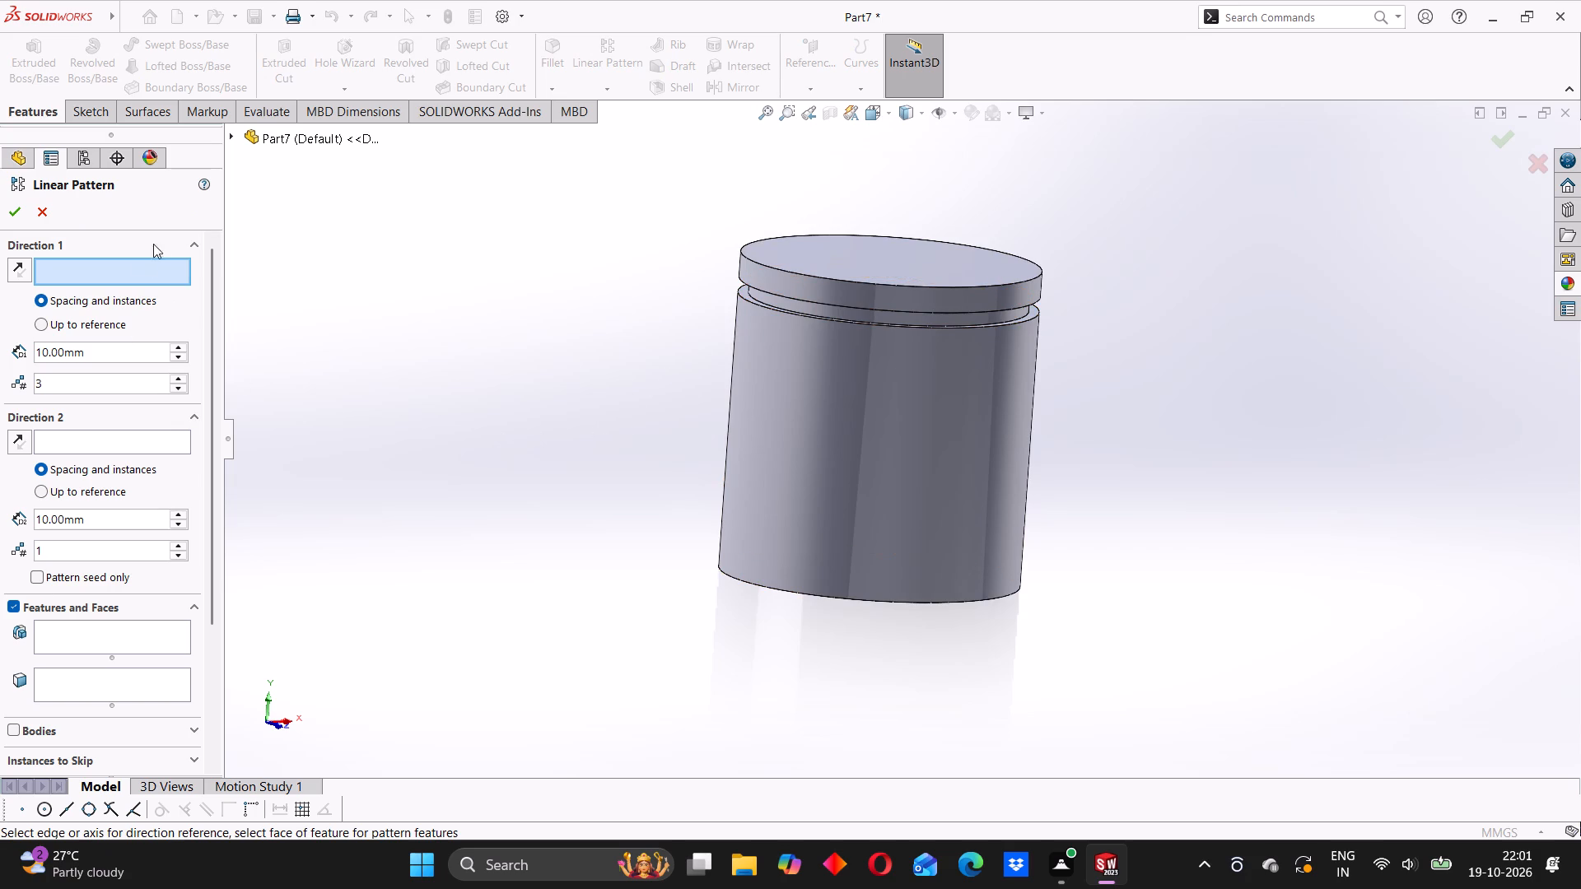
click(231, 129)
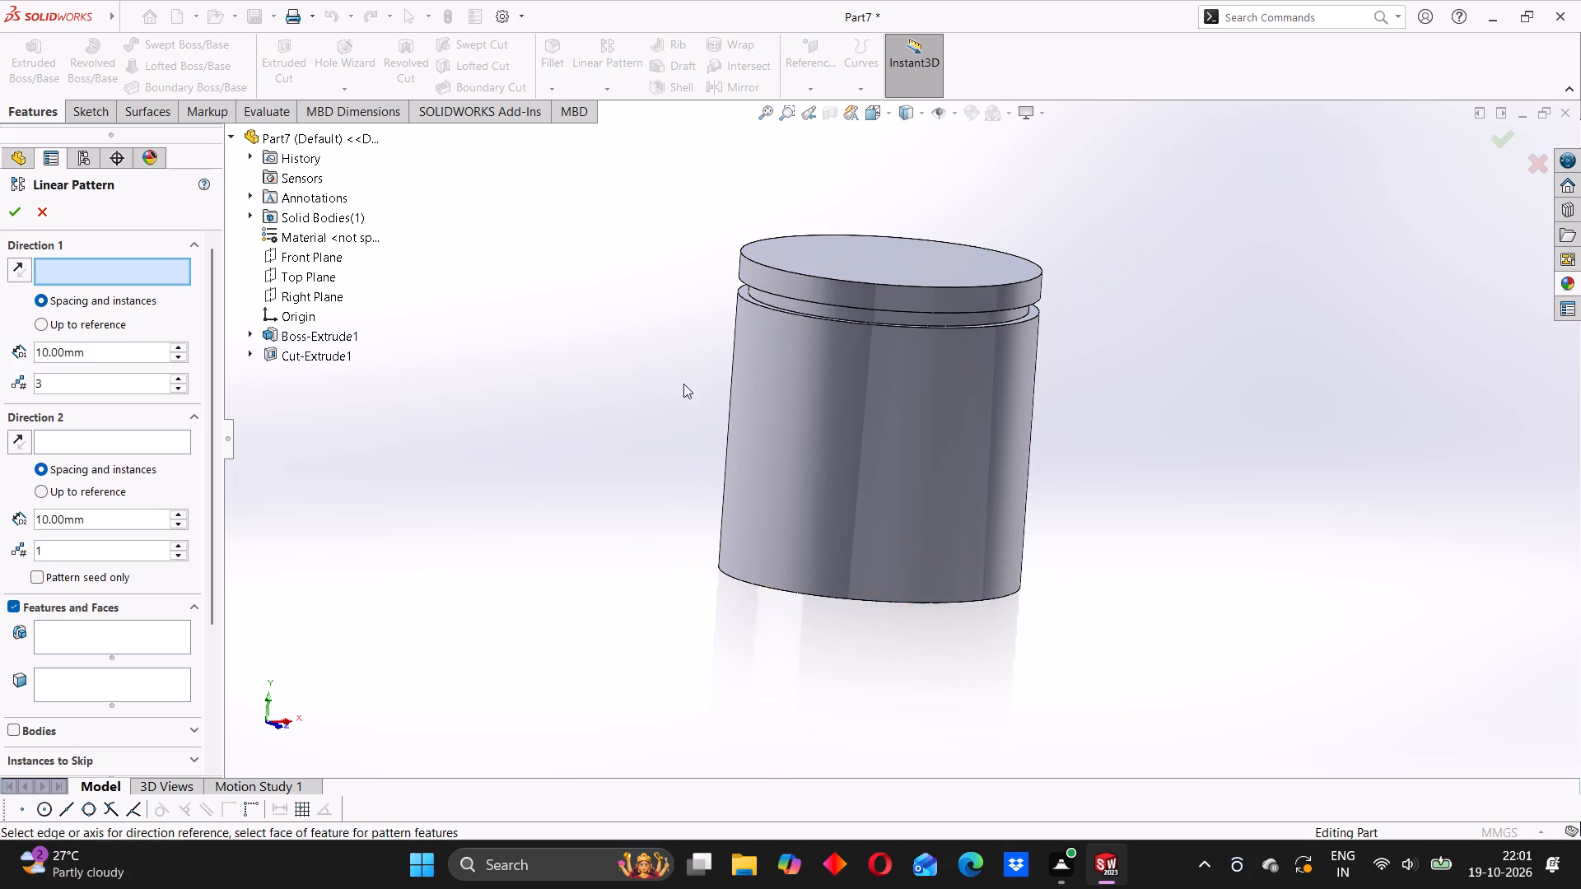
click(317, 256)
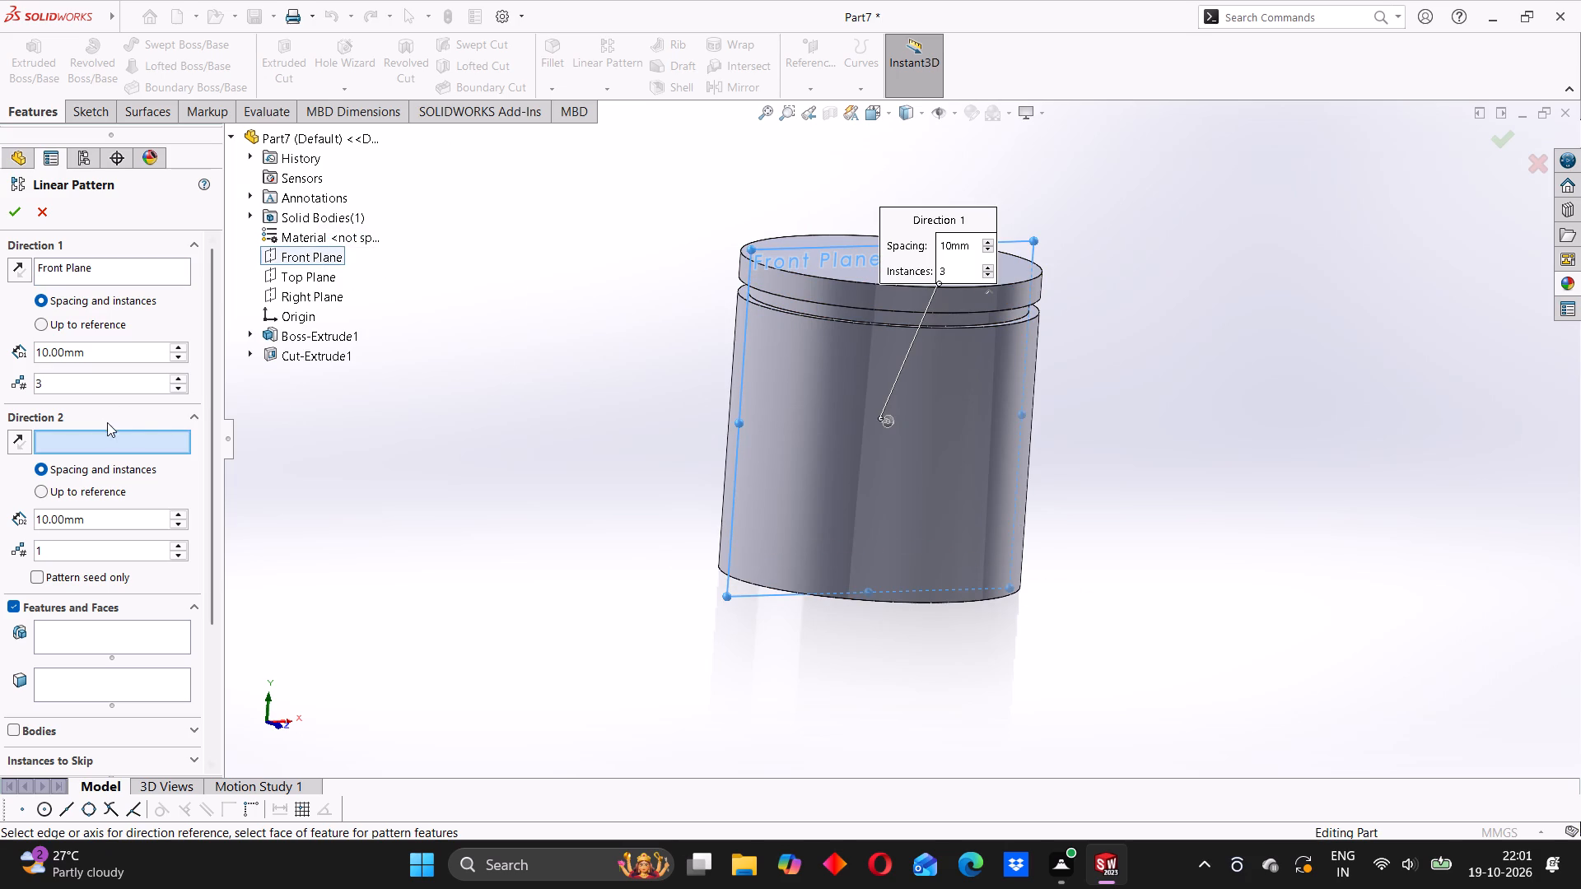
click(84, 628)
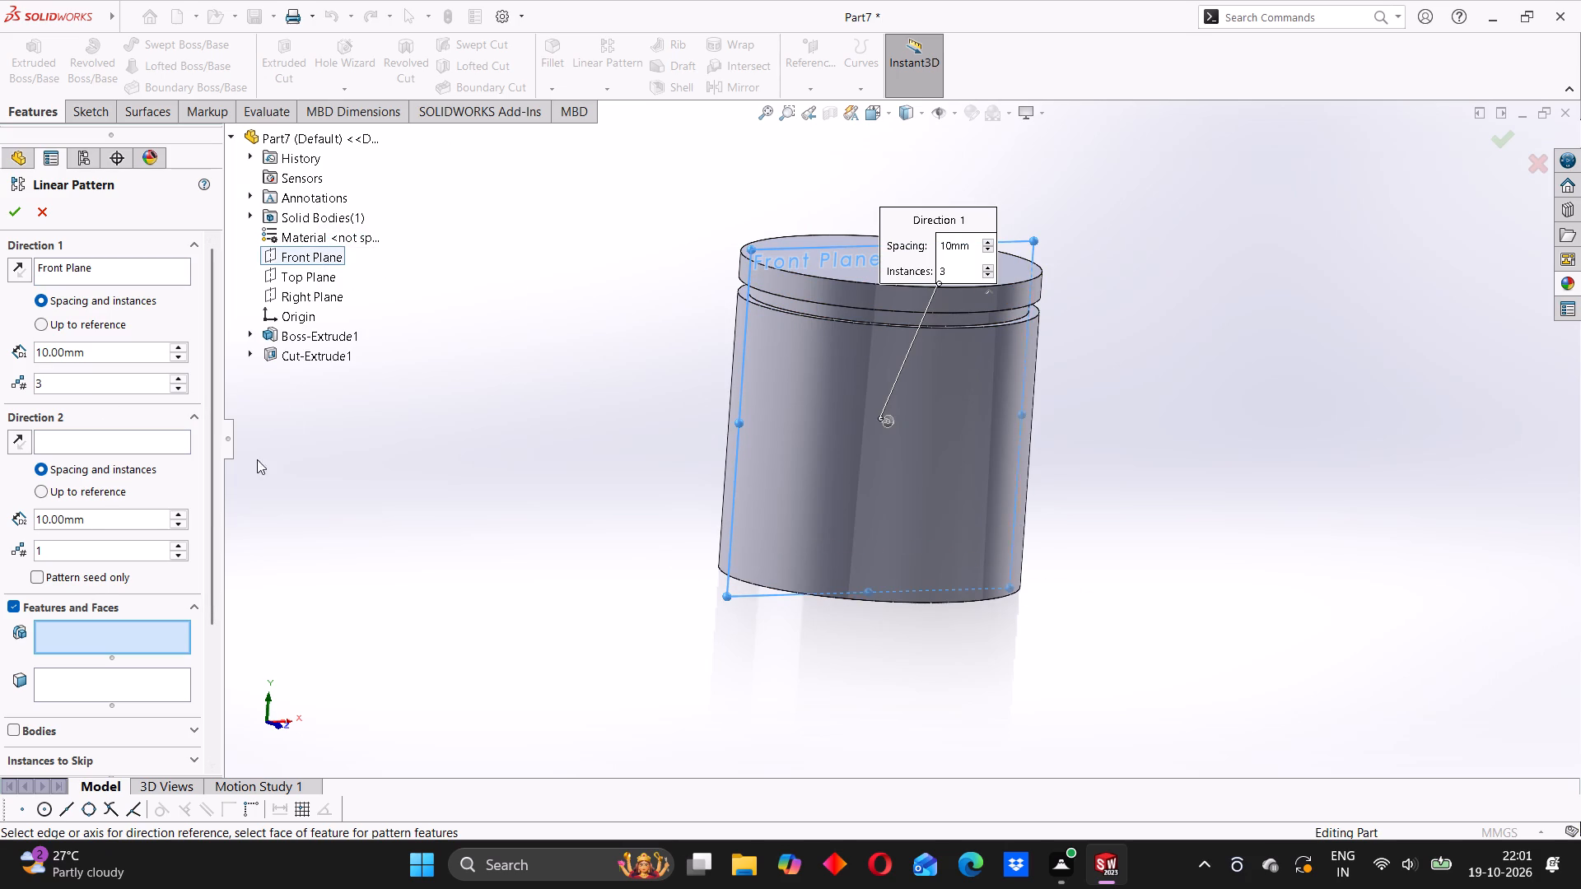
click(299, 349)
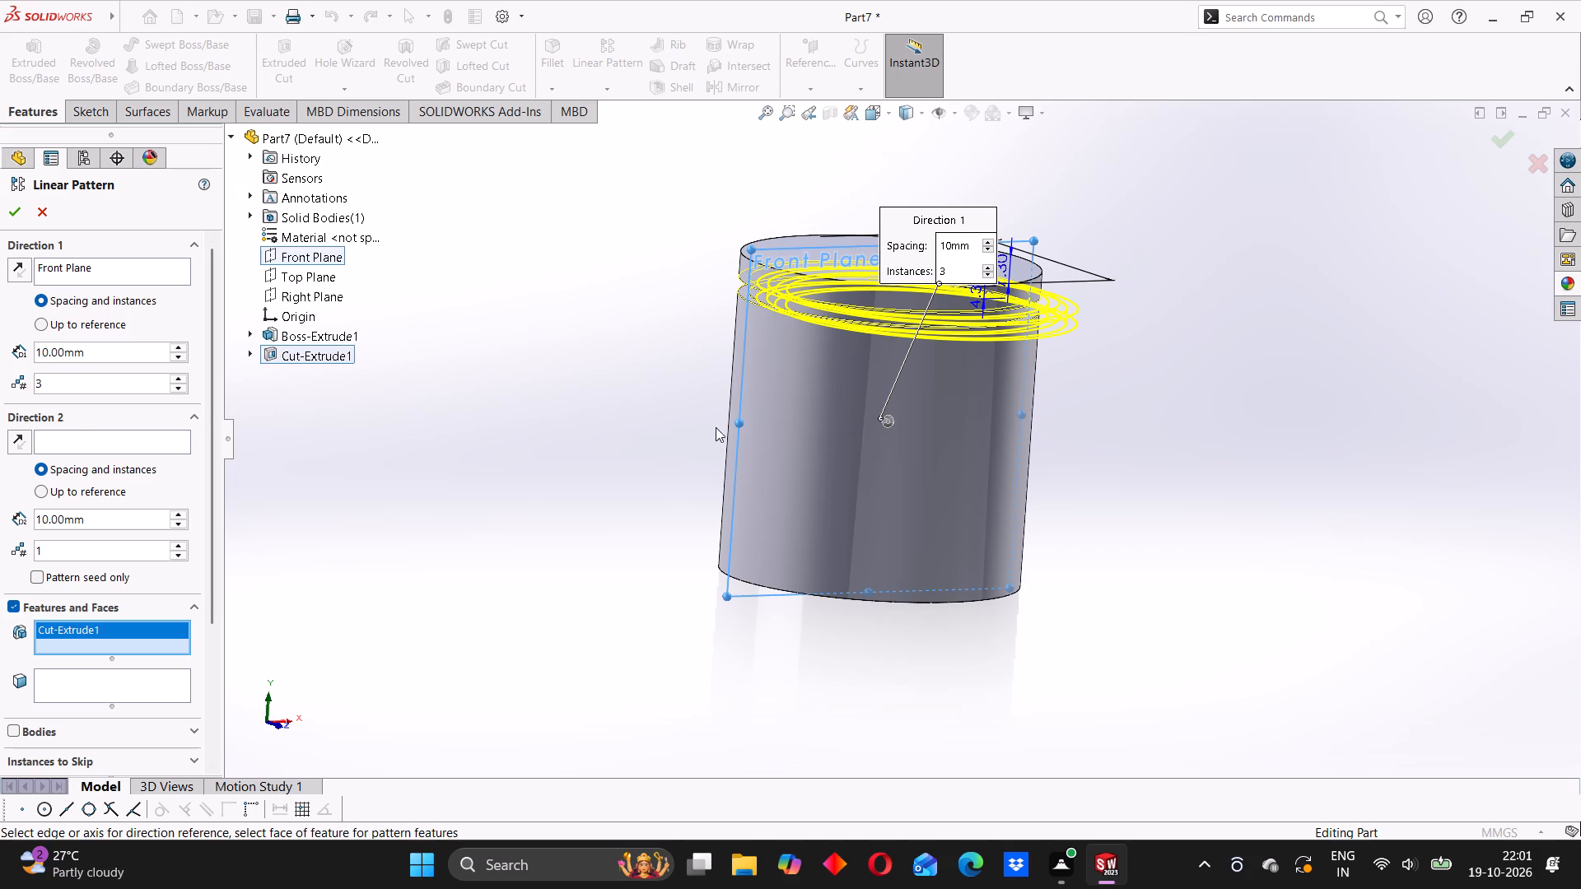
Remove the Front Plane from the linear pattern's Direction 1 reference.
middle_drag(719, 431, 694, 364)
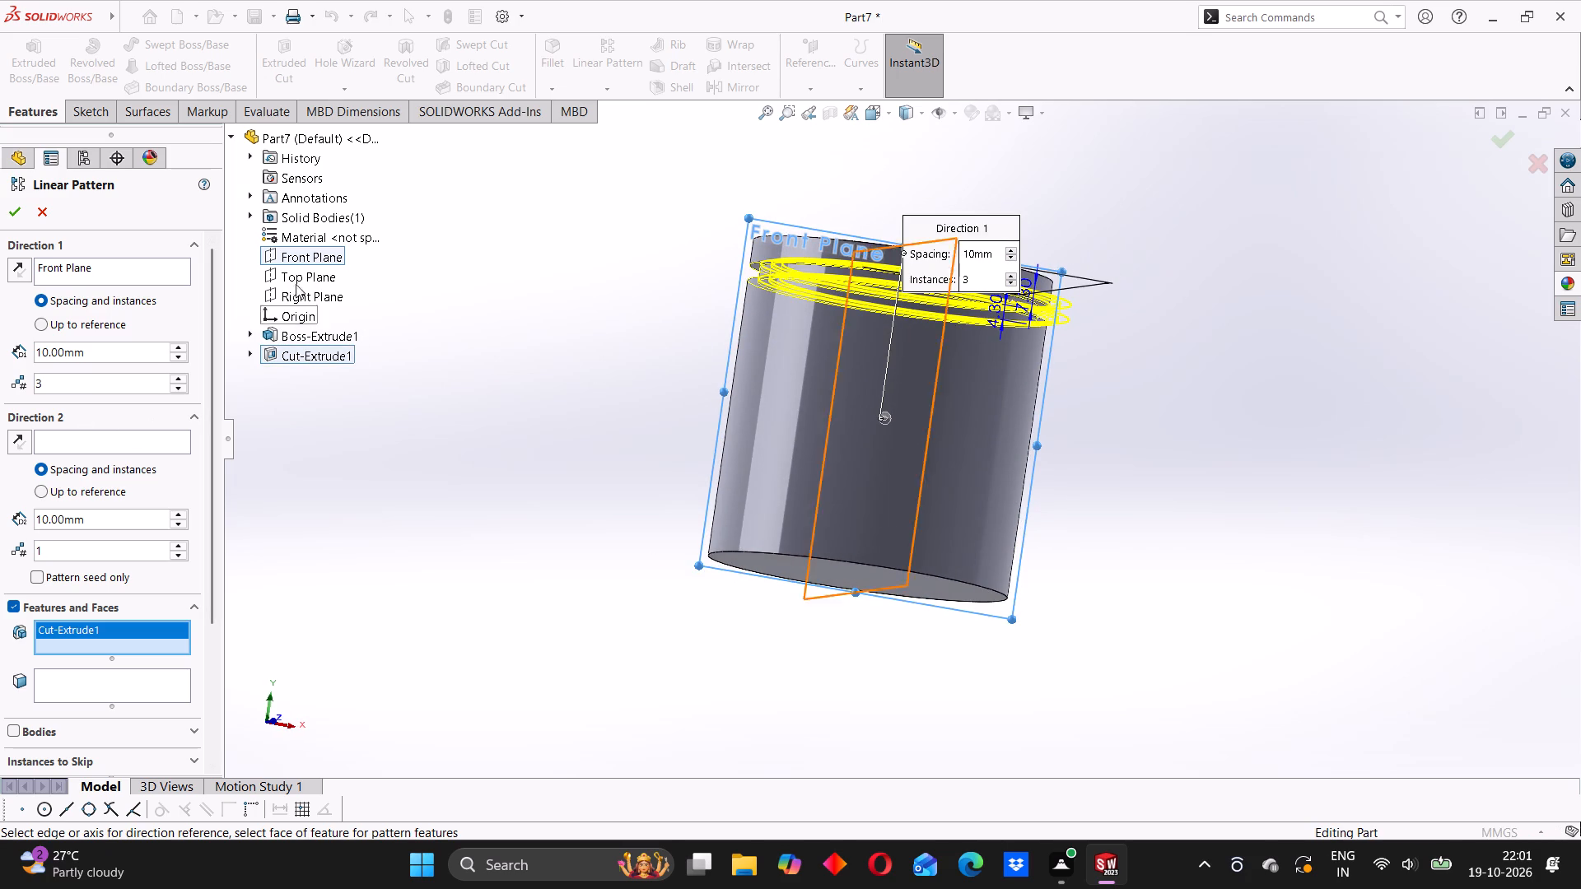
right_click(94, 268)
click(137, 296)
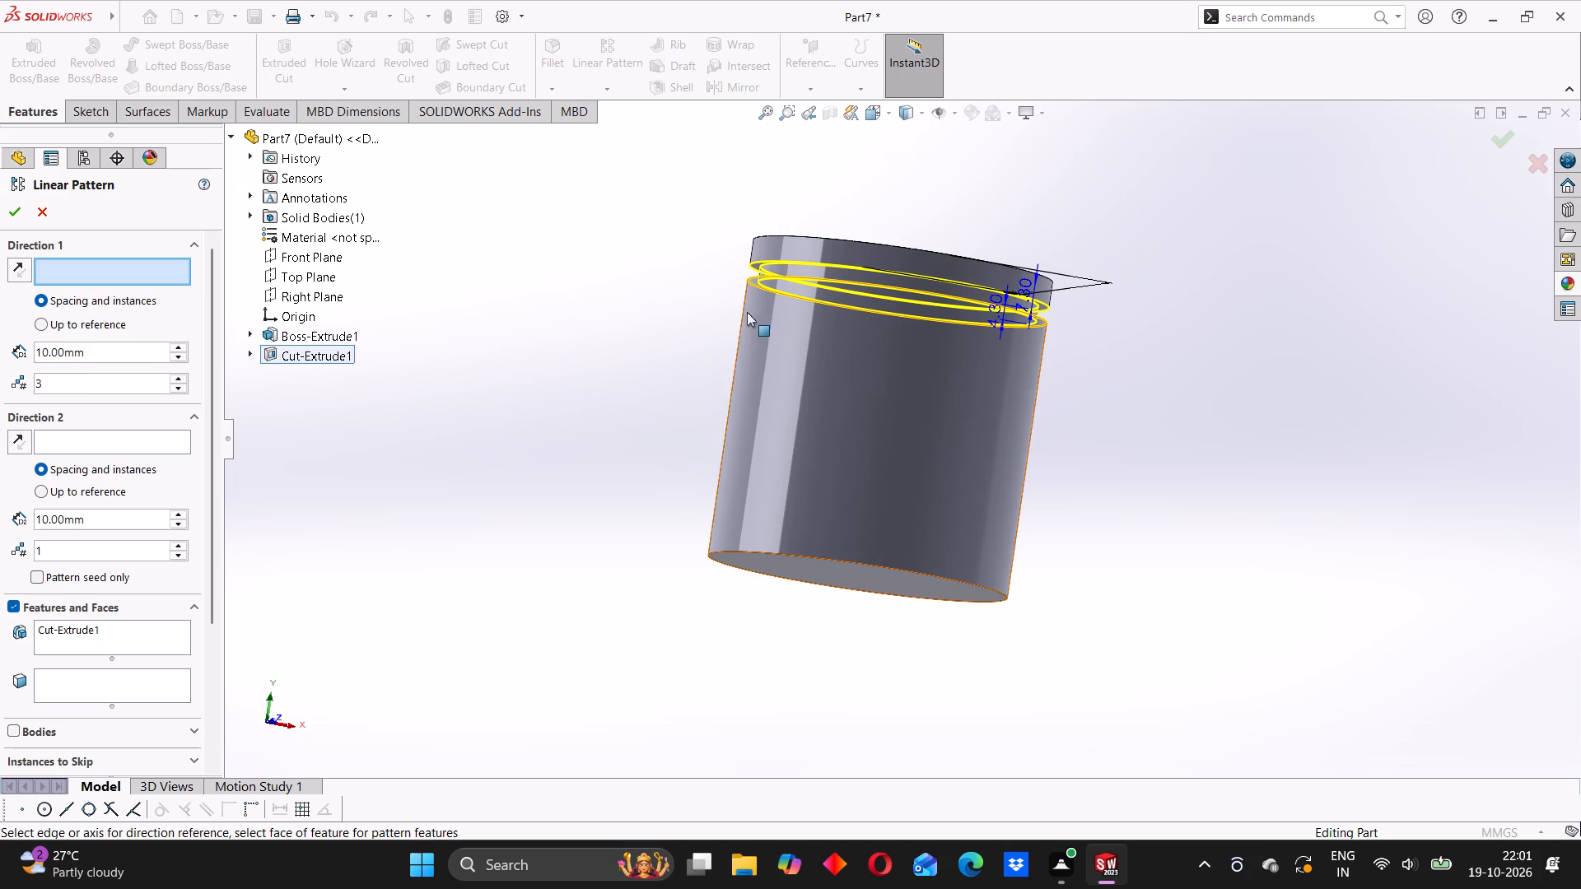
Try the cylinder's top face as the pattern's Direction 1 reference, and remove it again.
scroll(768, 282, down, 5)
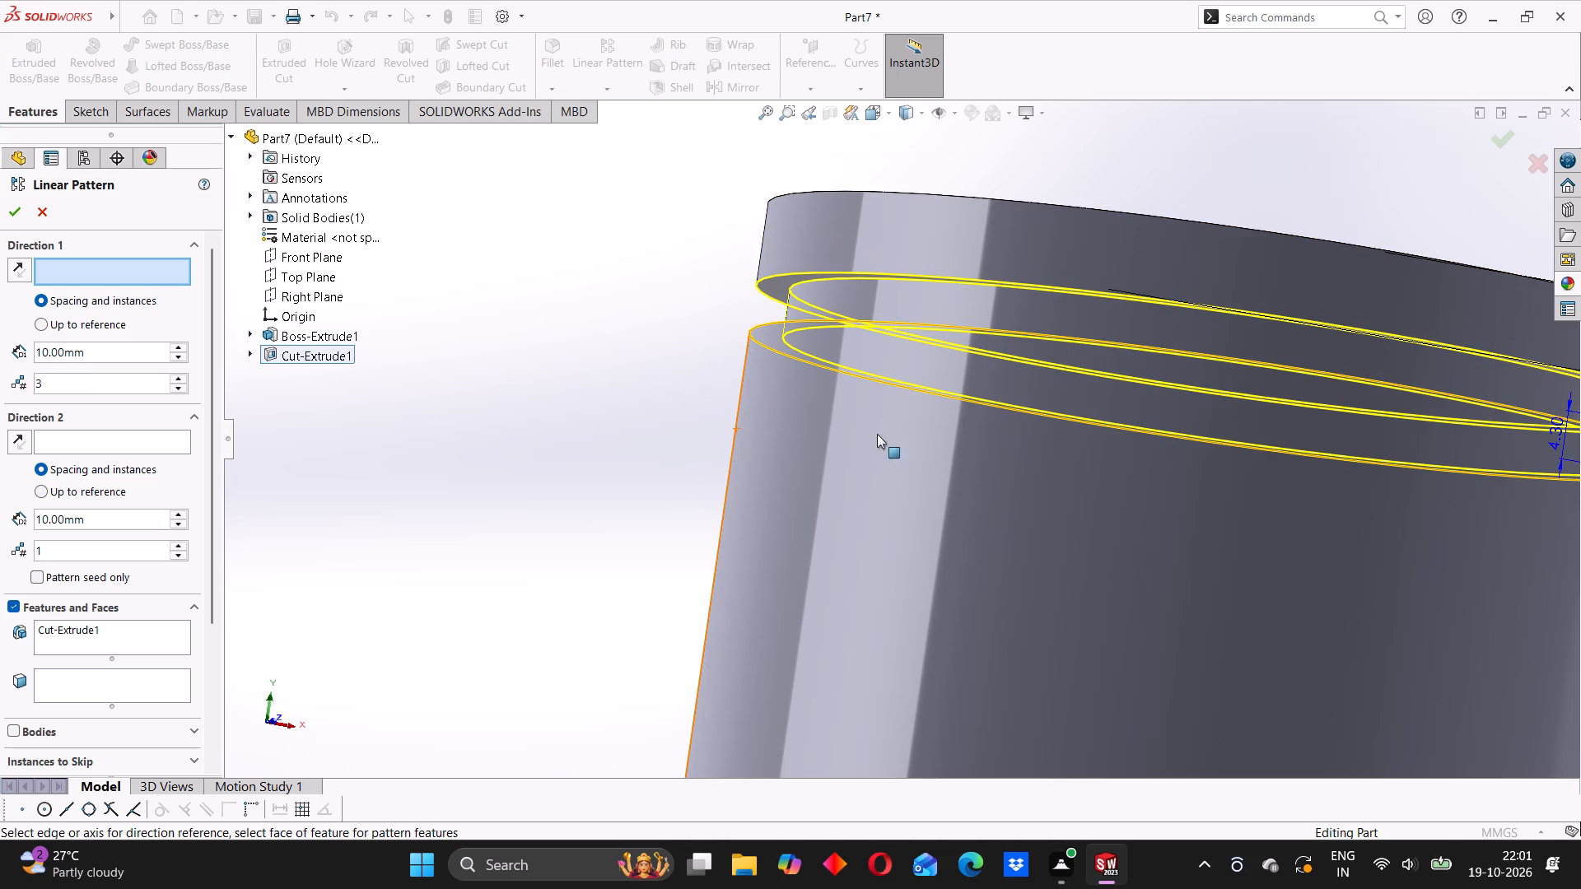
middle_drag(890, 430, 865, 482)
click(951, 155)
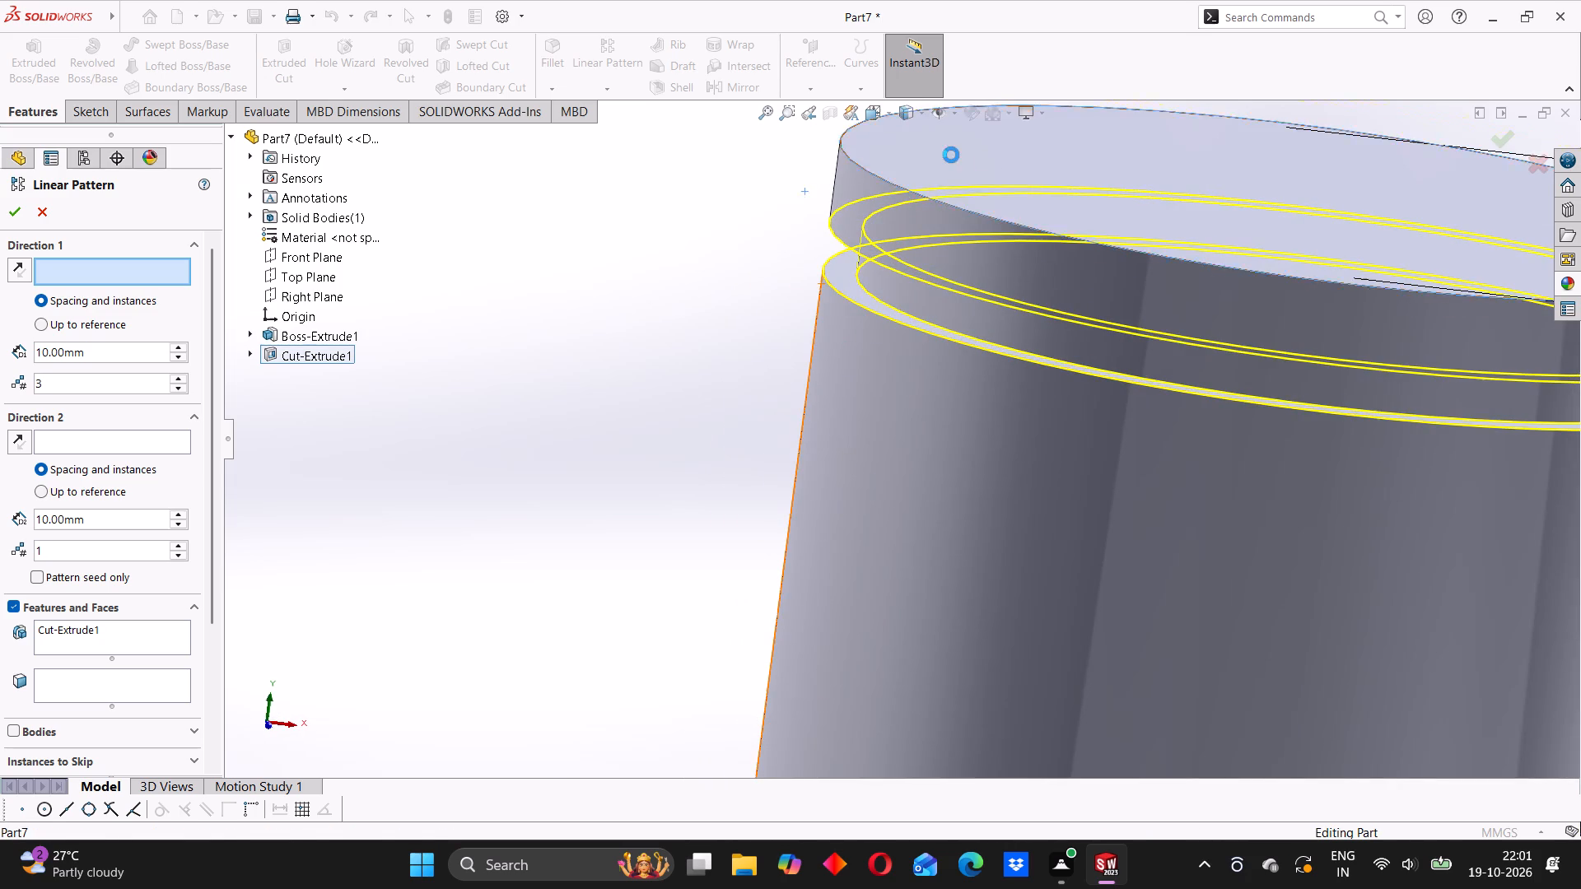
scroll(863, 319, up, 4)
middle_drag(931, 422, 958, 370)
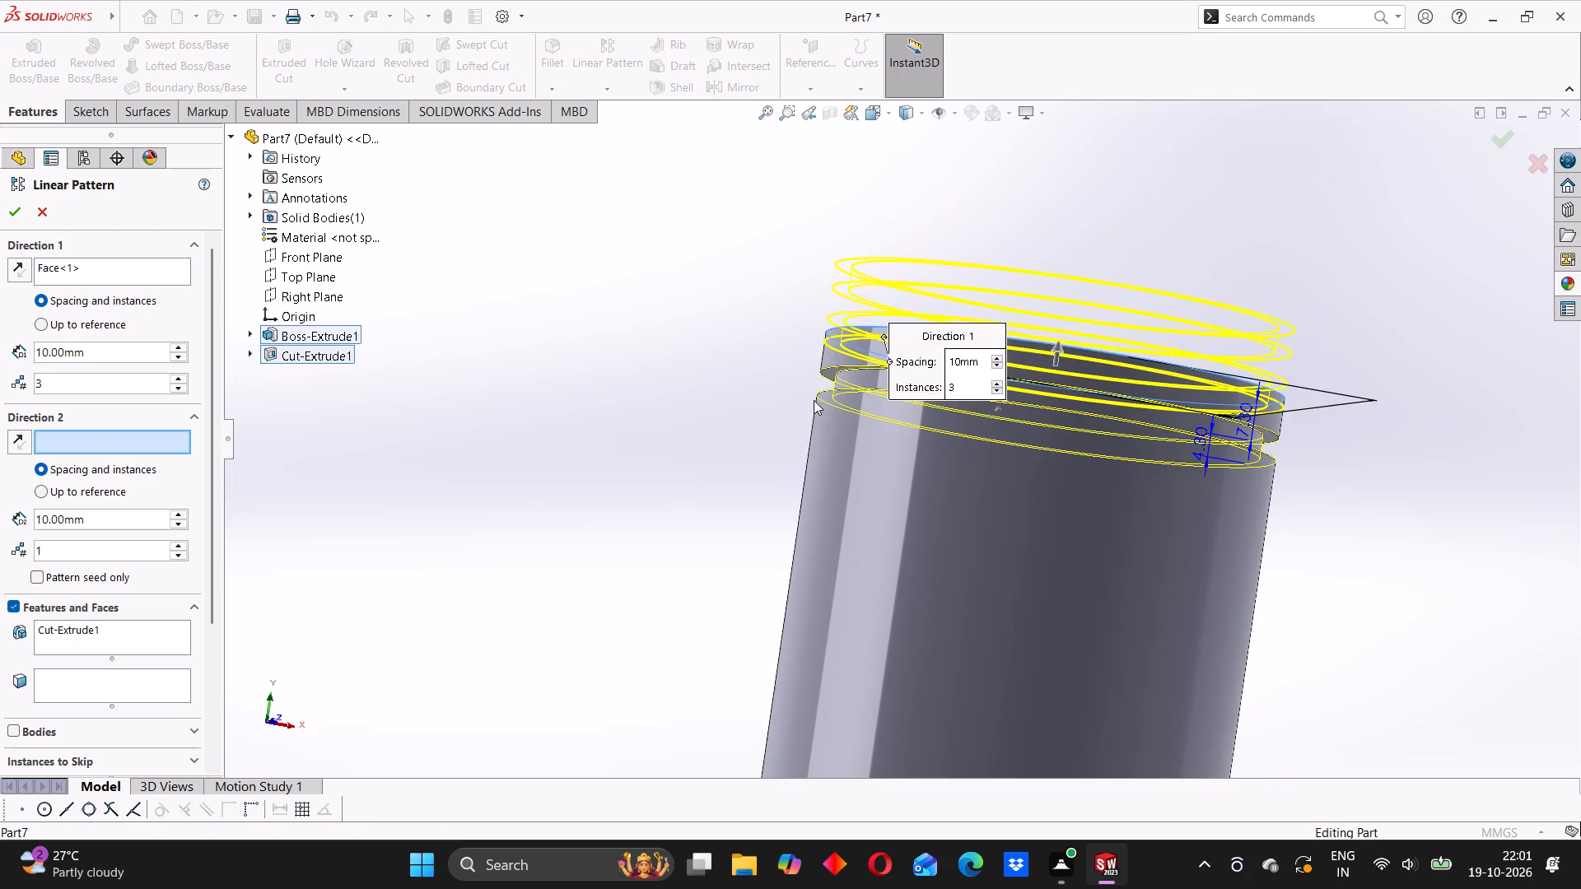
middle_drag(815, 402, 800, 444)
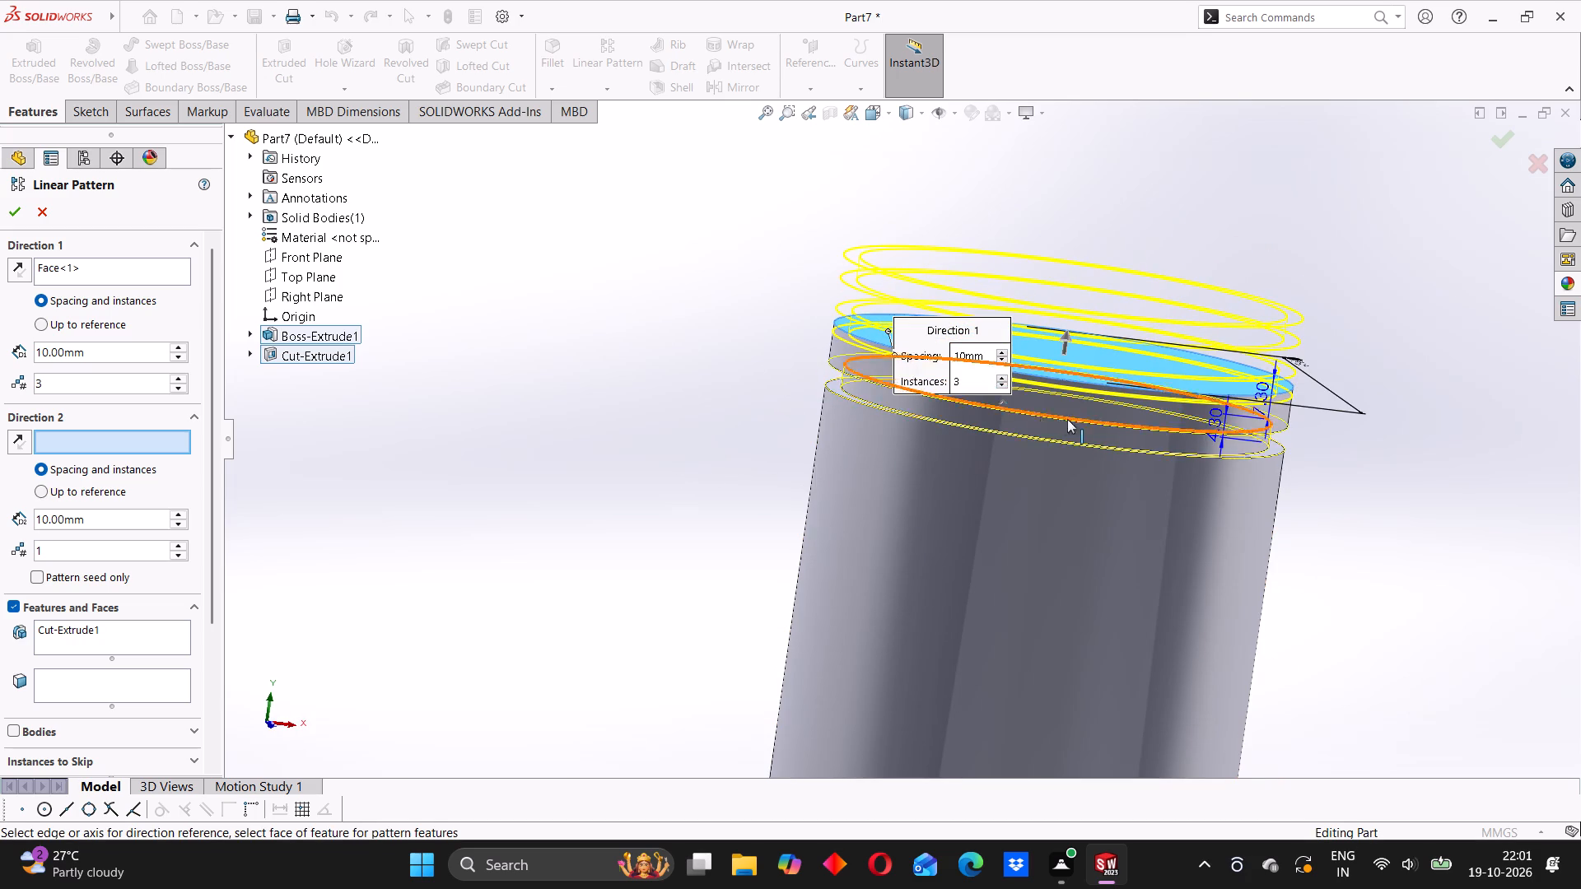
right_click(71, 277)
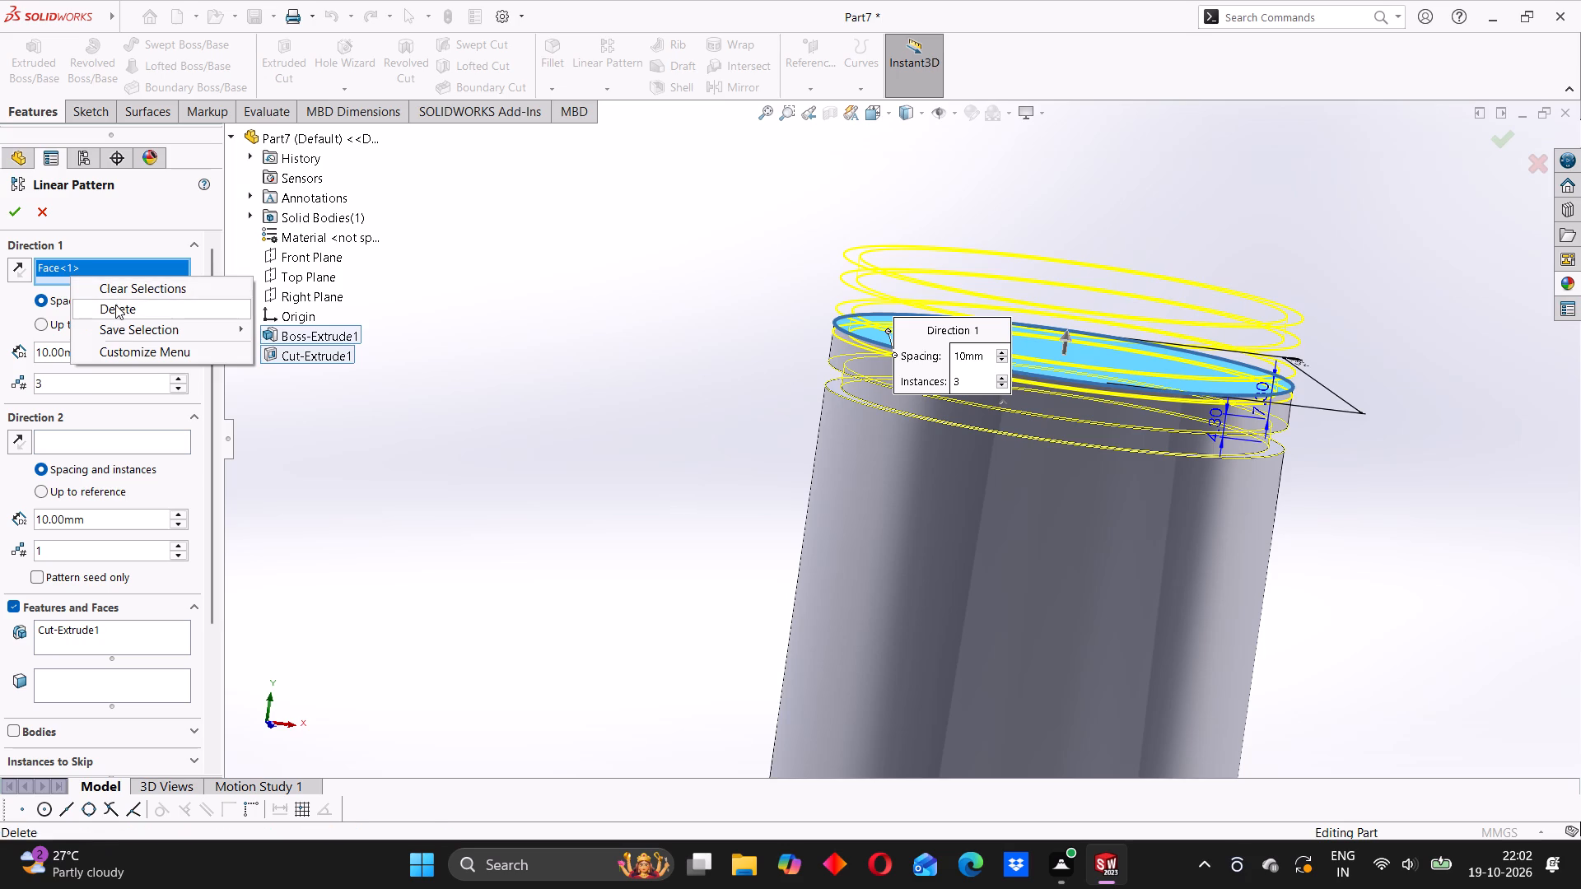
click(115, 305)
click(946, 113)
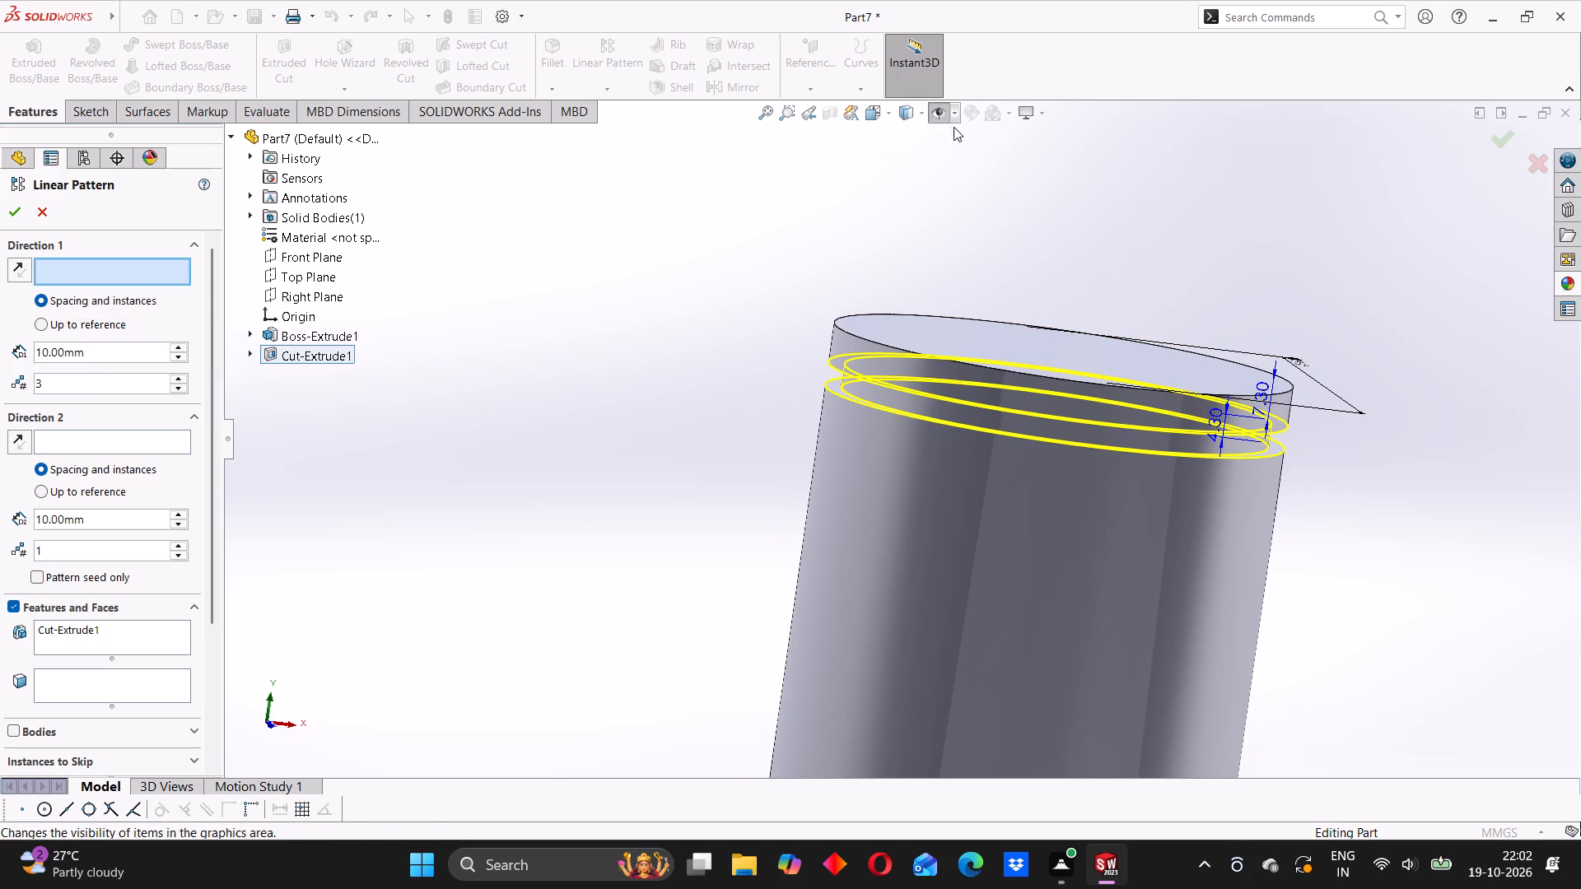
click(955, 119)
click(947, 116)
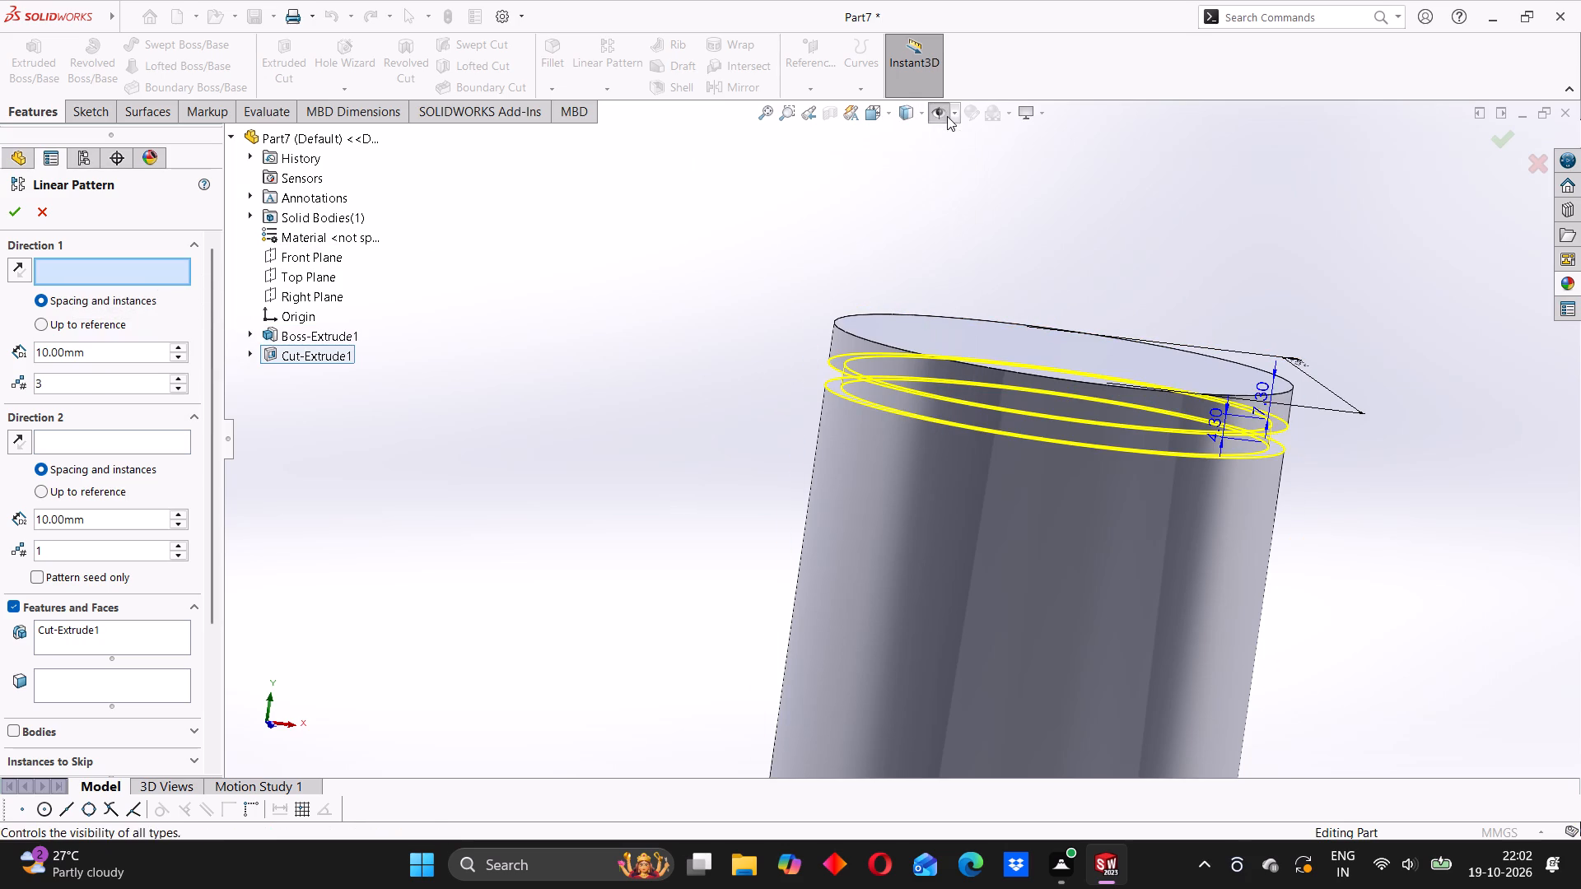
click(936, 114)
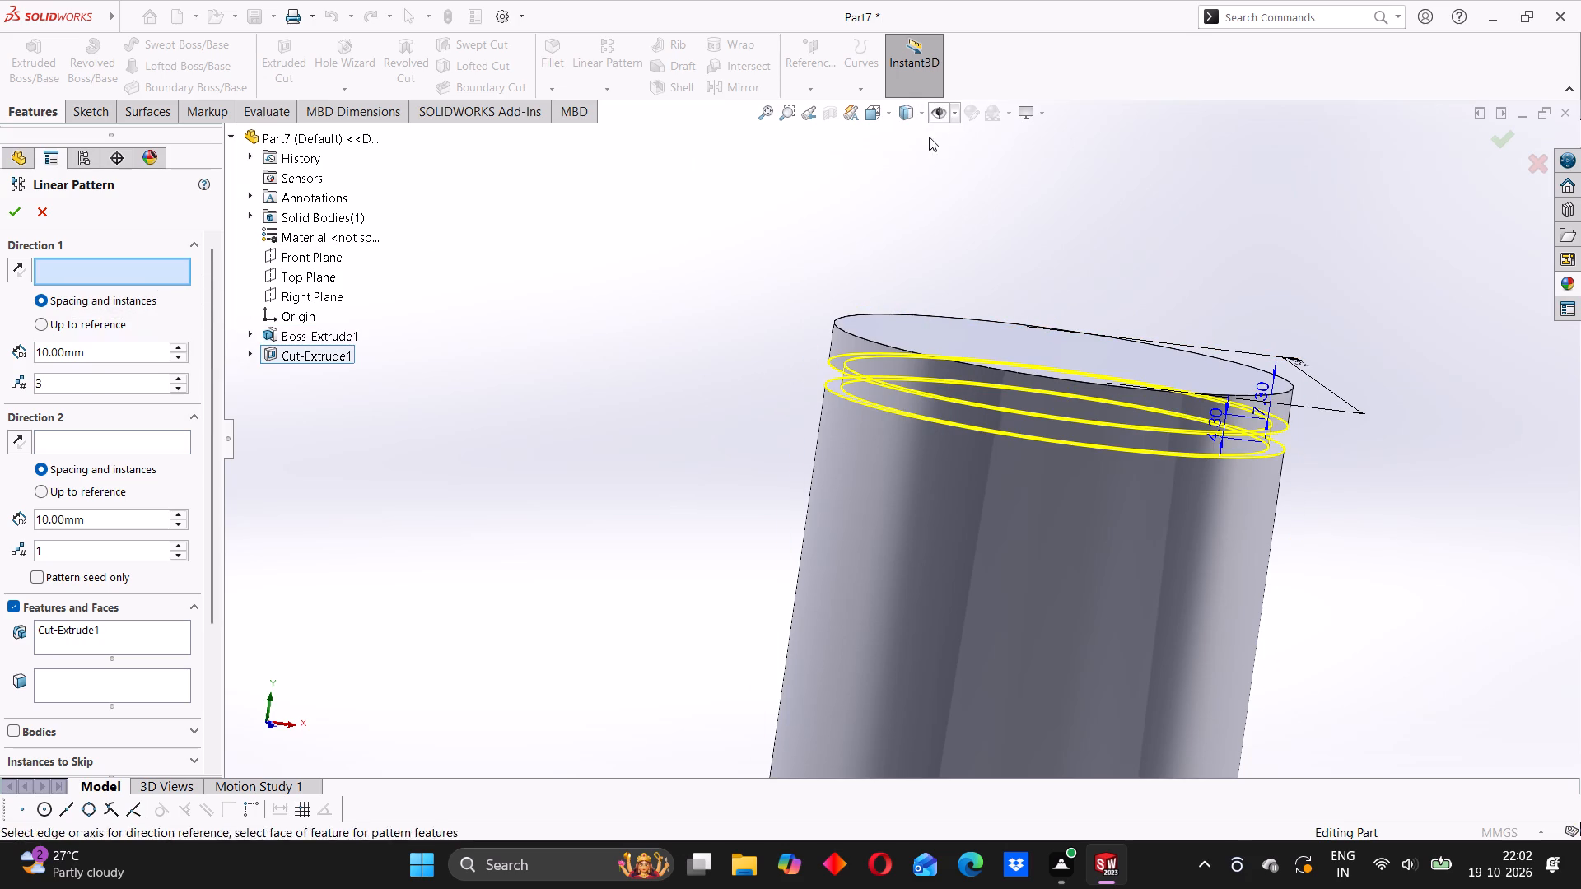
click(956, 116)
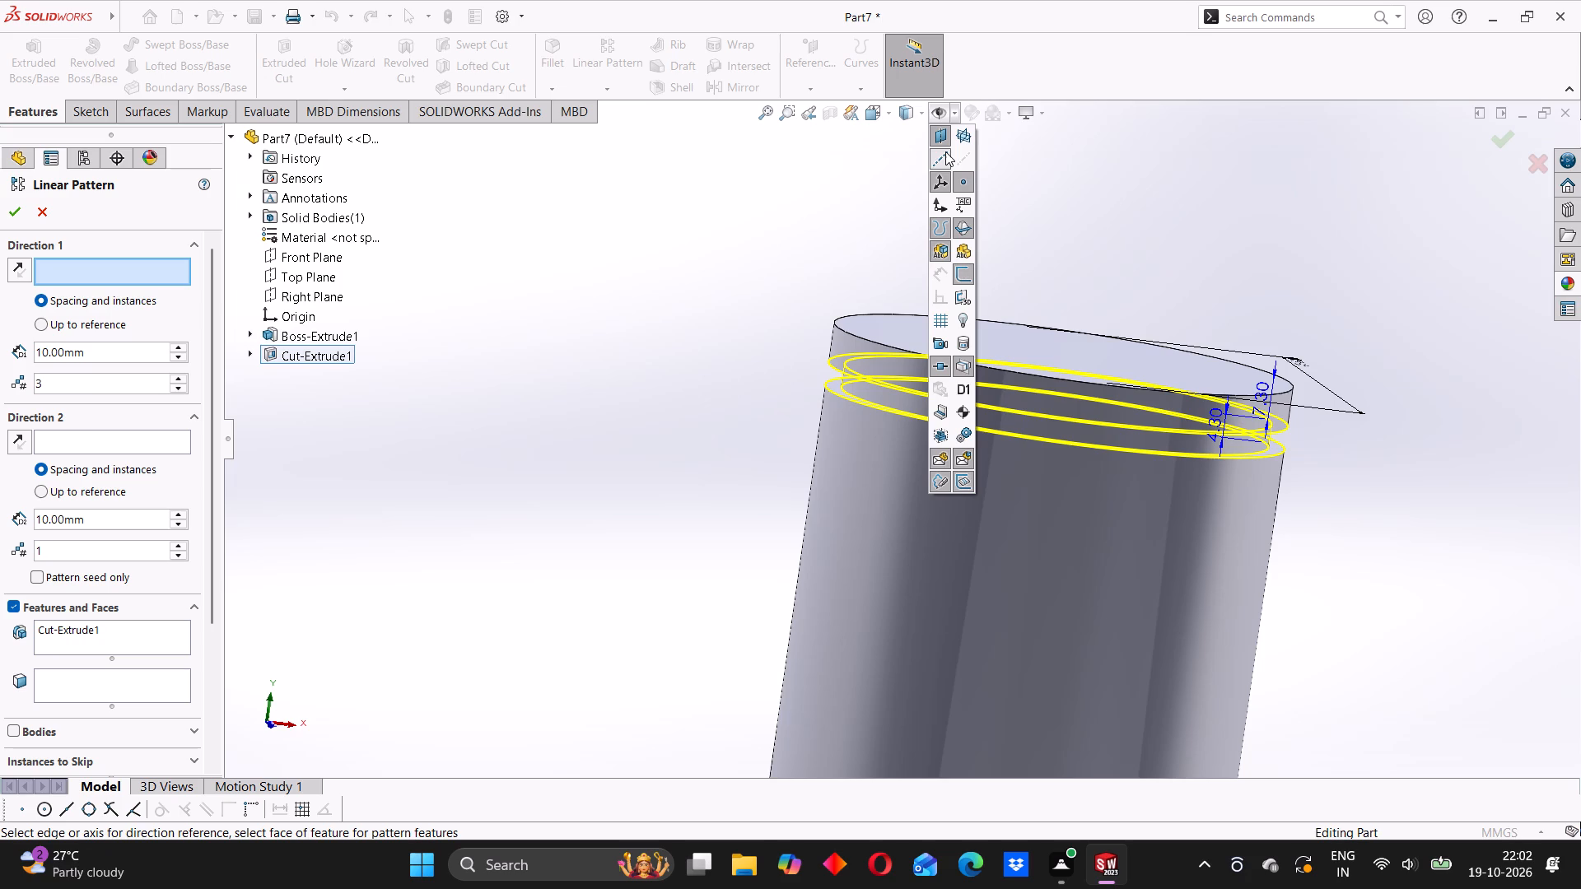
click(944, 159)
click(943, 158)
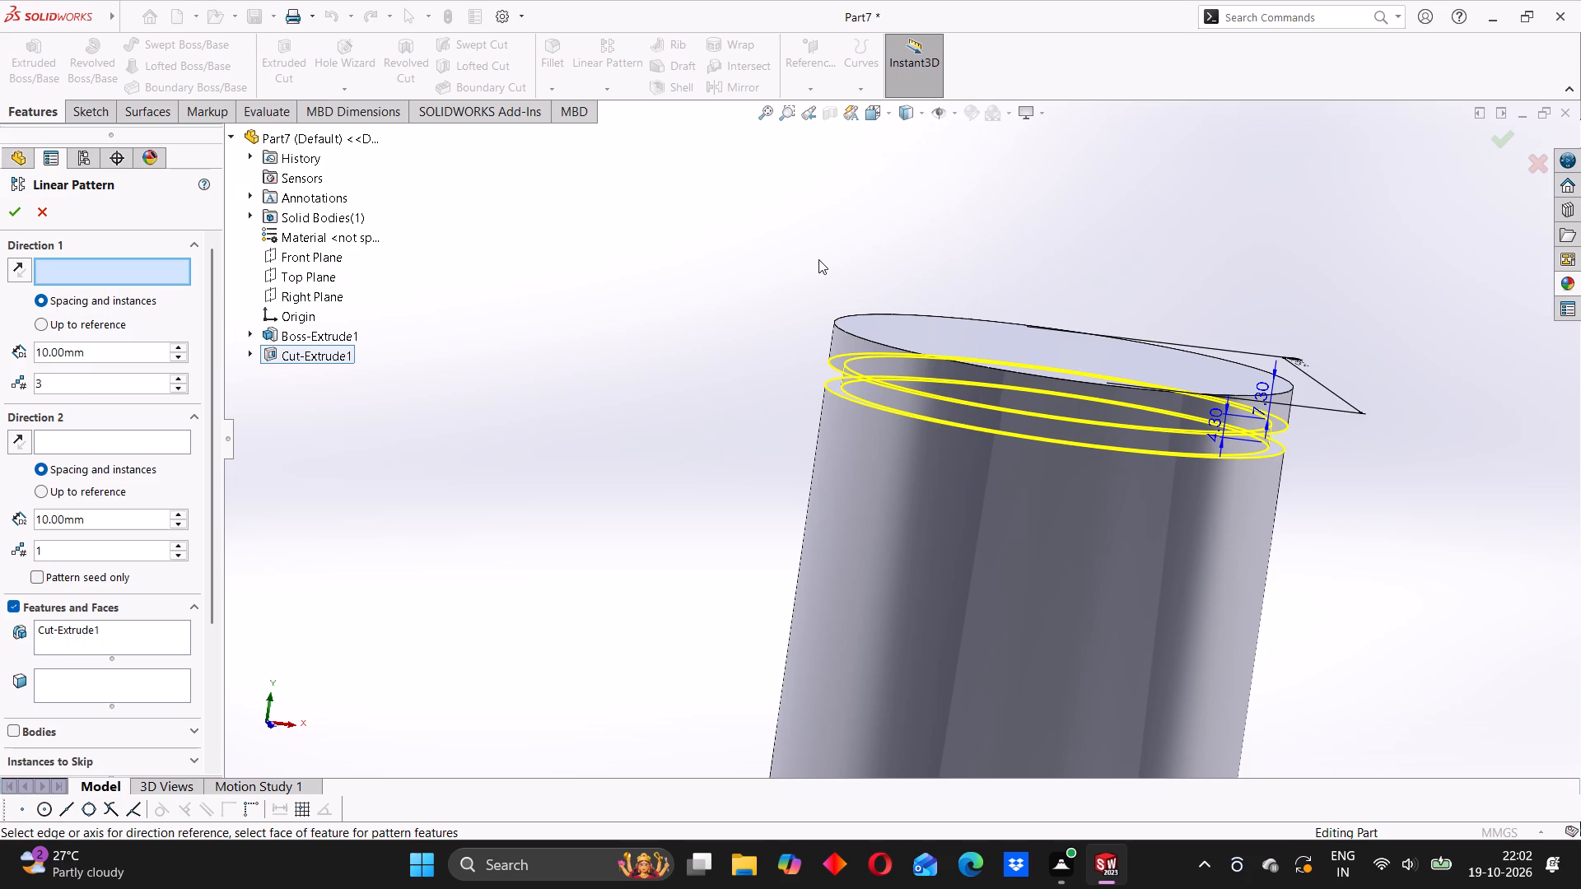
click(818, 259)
Pick the cylinder's bottom face as the Direction 1 reference of the ring groove pattern.
middle_drag(1119, 438, 1075, 443)
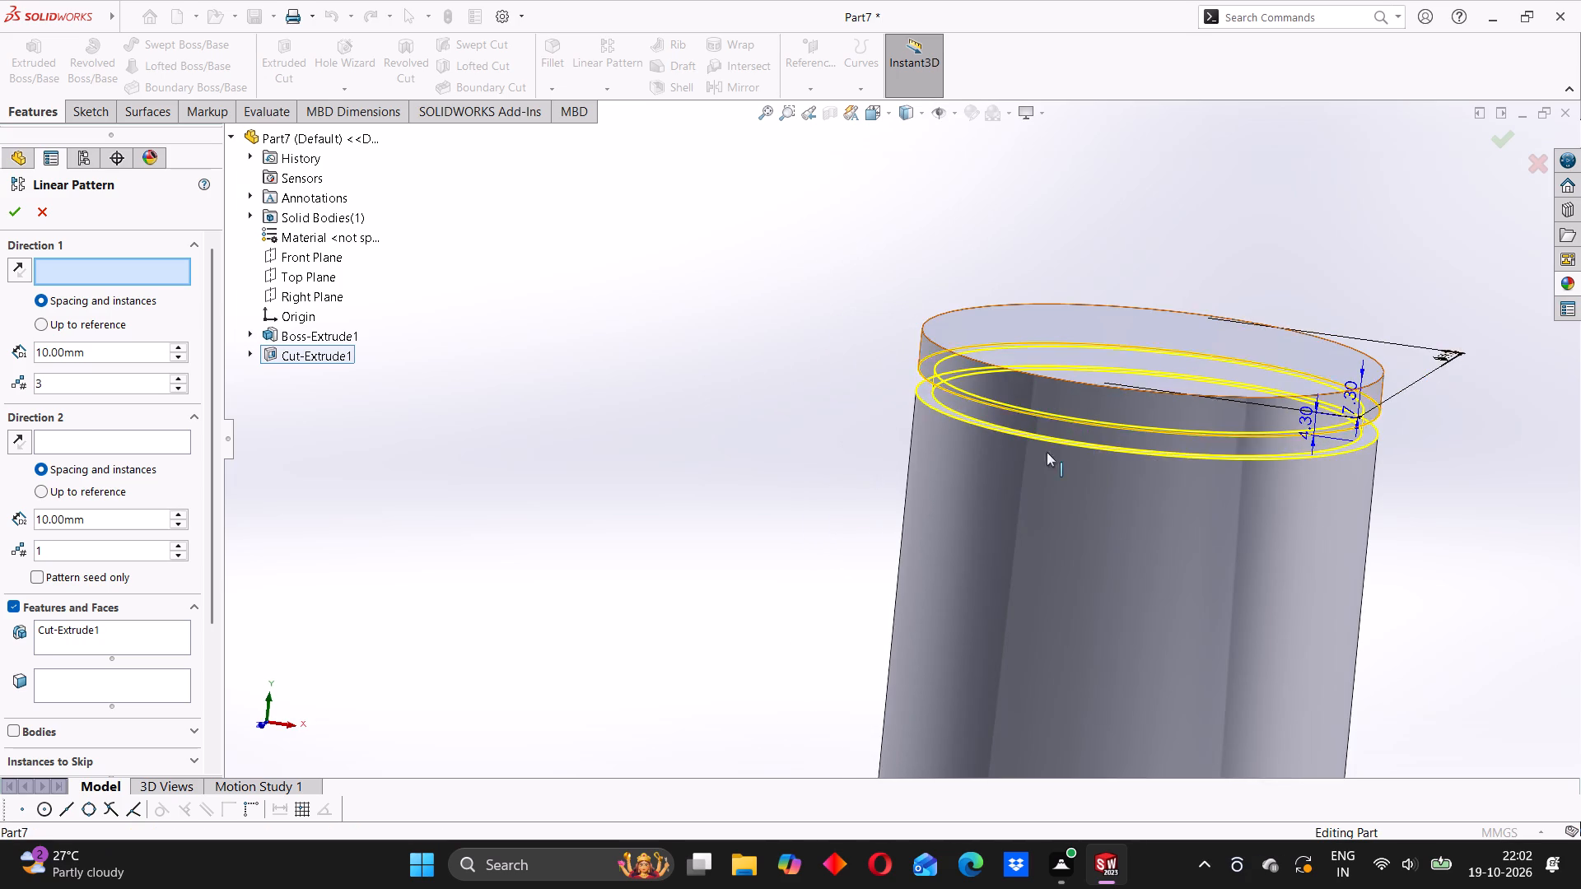
middle_drag(1042, 499, 1050, 468)
scroll(1010, 494, up, 2)
middle_drag(1011, 423, 1018, 461)
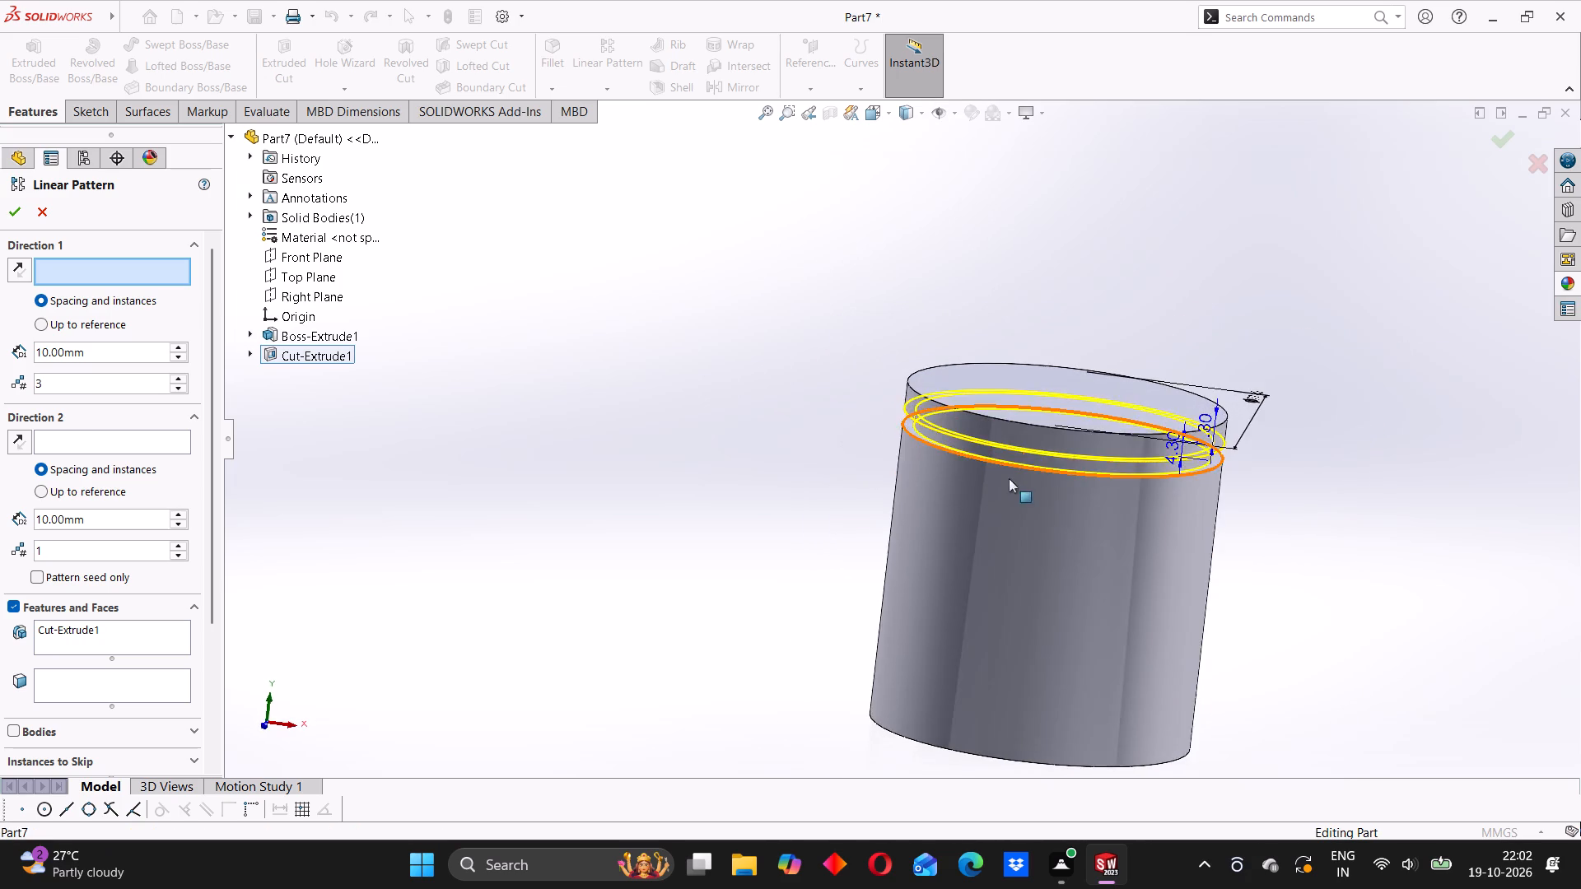
middle_drag(962, 556, 1007, 416)
click(972, 715)
Set the pattern spacing to 11.6 mm with 3 instances and finish the linear pattern of the ring groove.
middle_drag(1055, 468, 1033, 581)
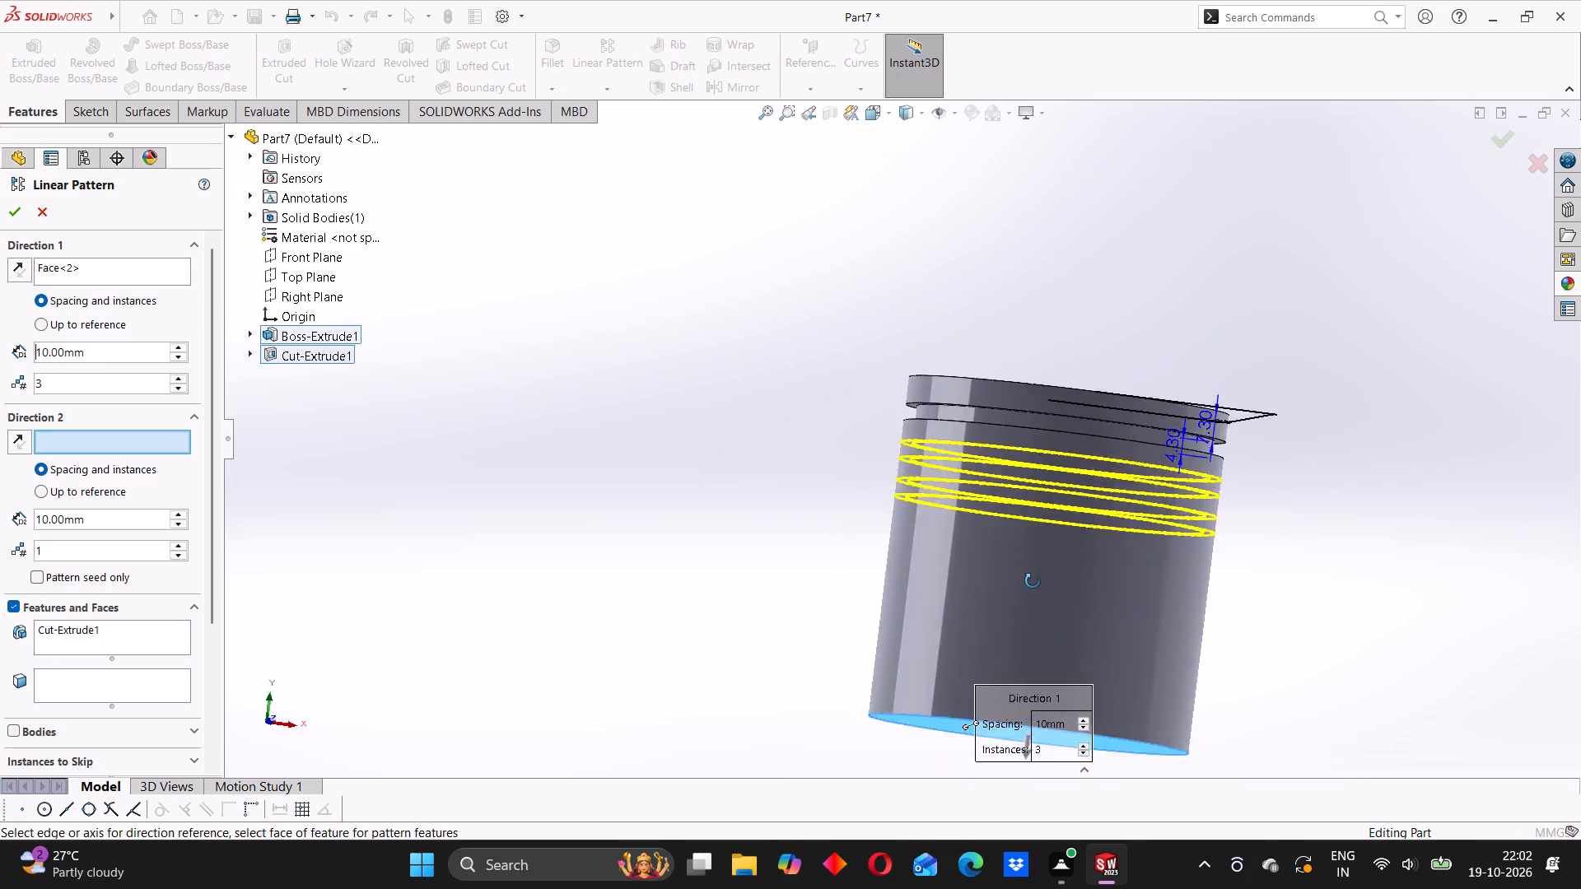
middle_drag(1033, 581, 1025, 611)
scroll(990, 468, down, 3)
middle_drag(916, 511, 940, 485)
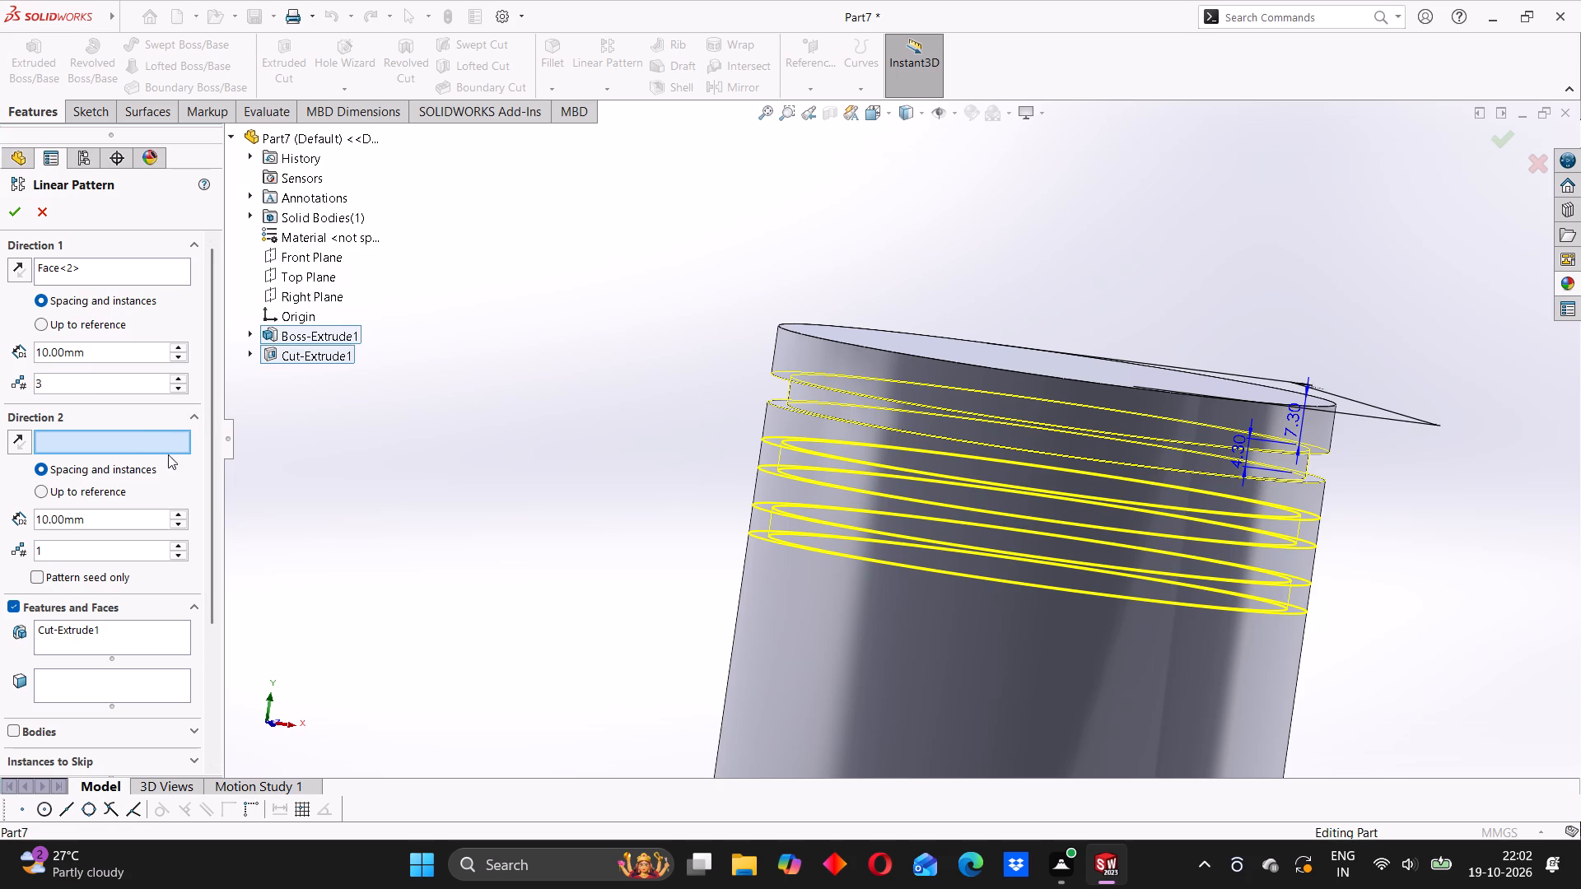
drag(91, 354, 28, 357)
text(11.6)
key(Return)
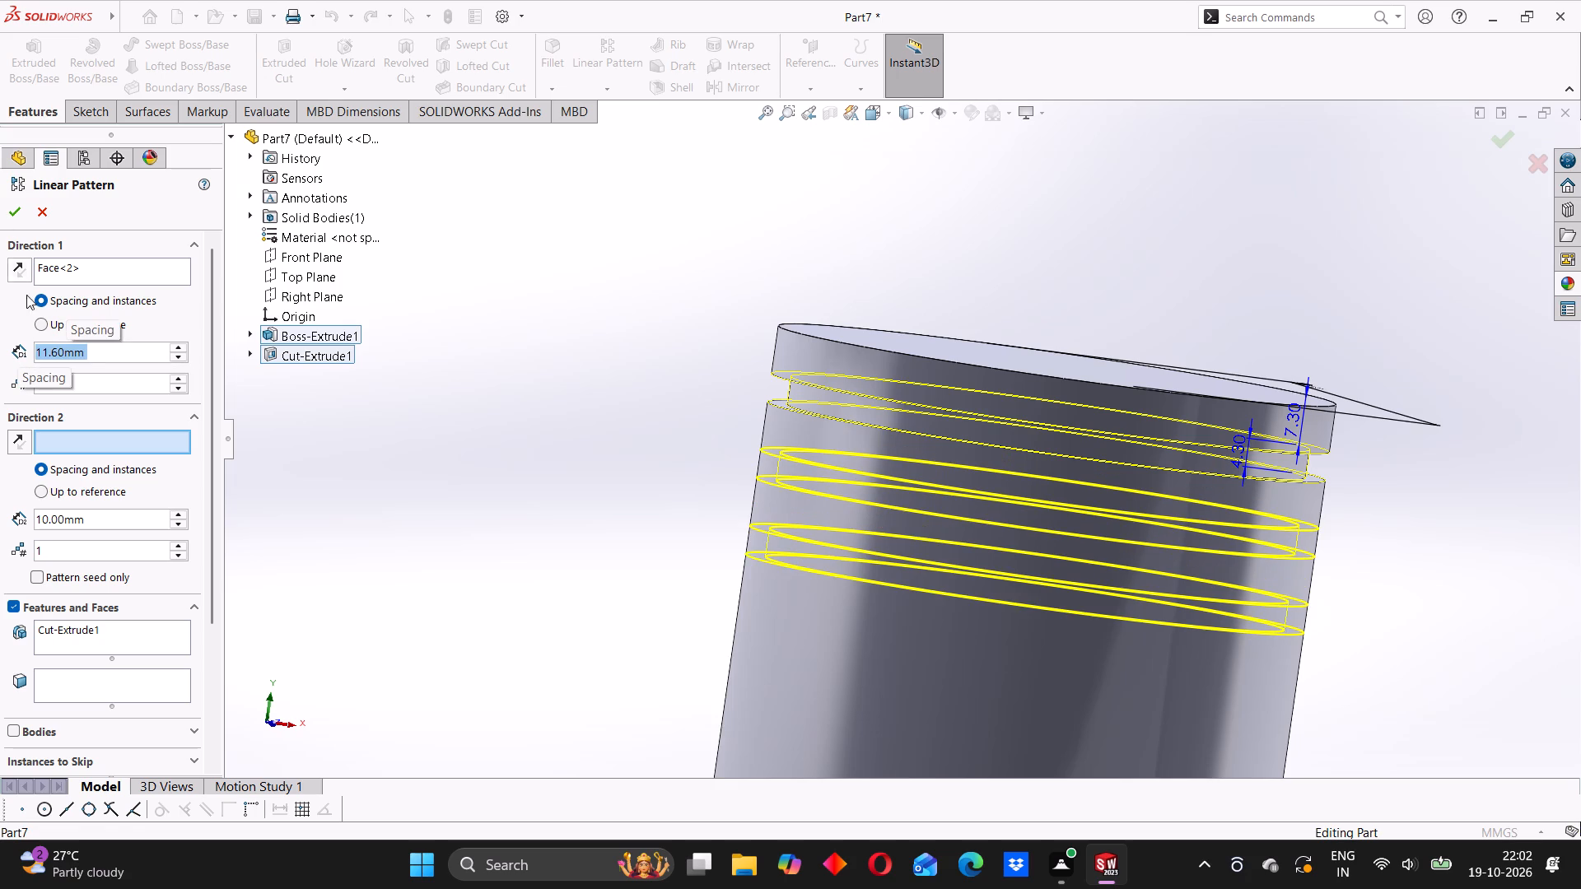
drag(69, 386, 26, 380)
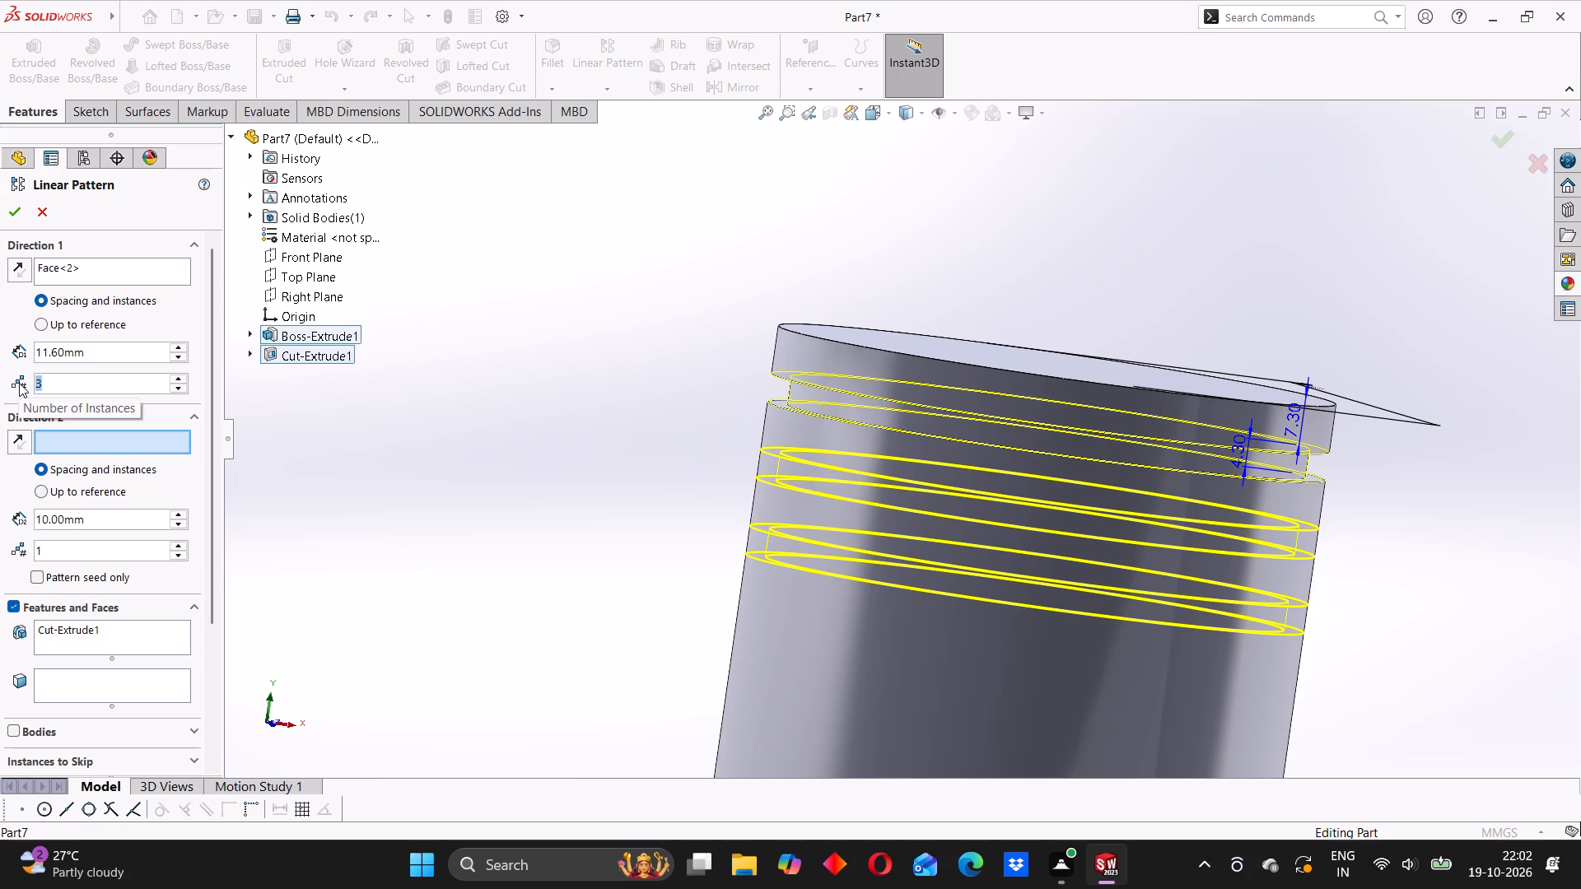
click(7, 211)
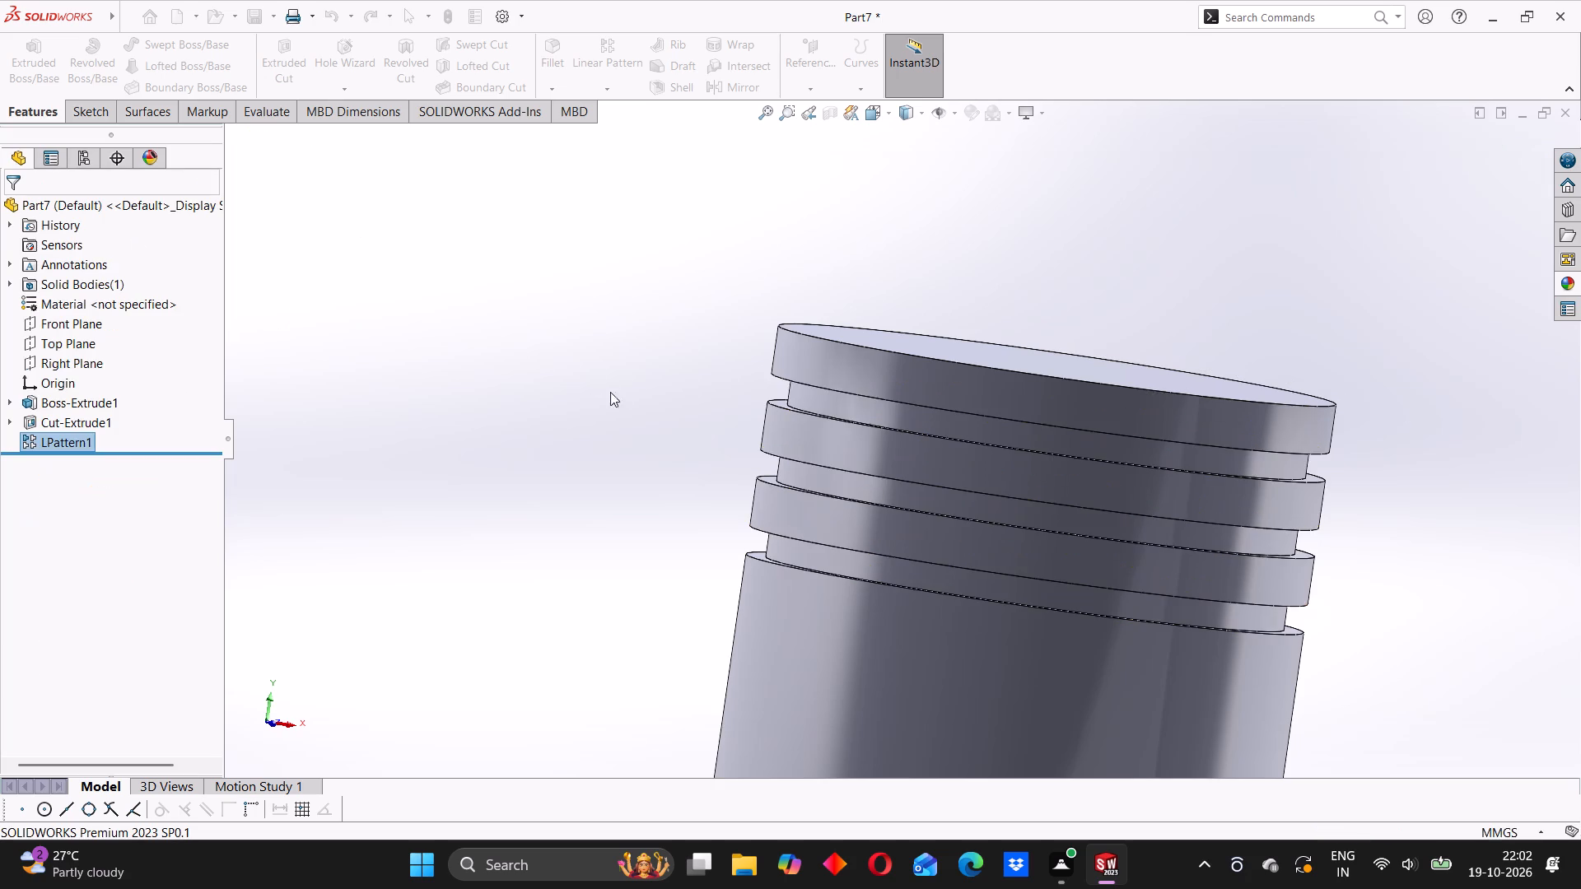
Examine the patterned ring grooves around the piston body from several angles.
middle_drag(679, 485, 709, 462)
click(650, 432)
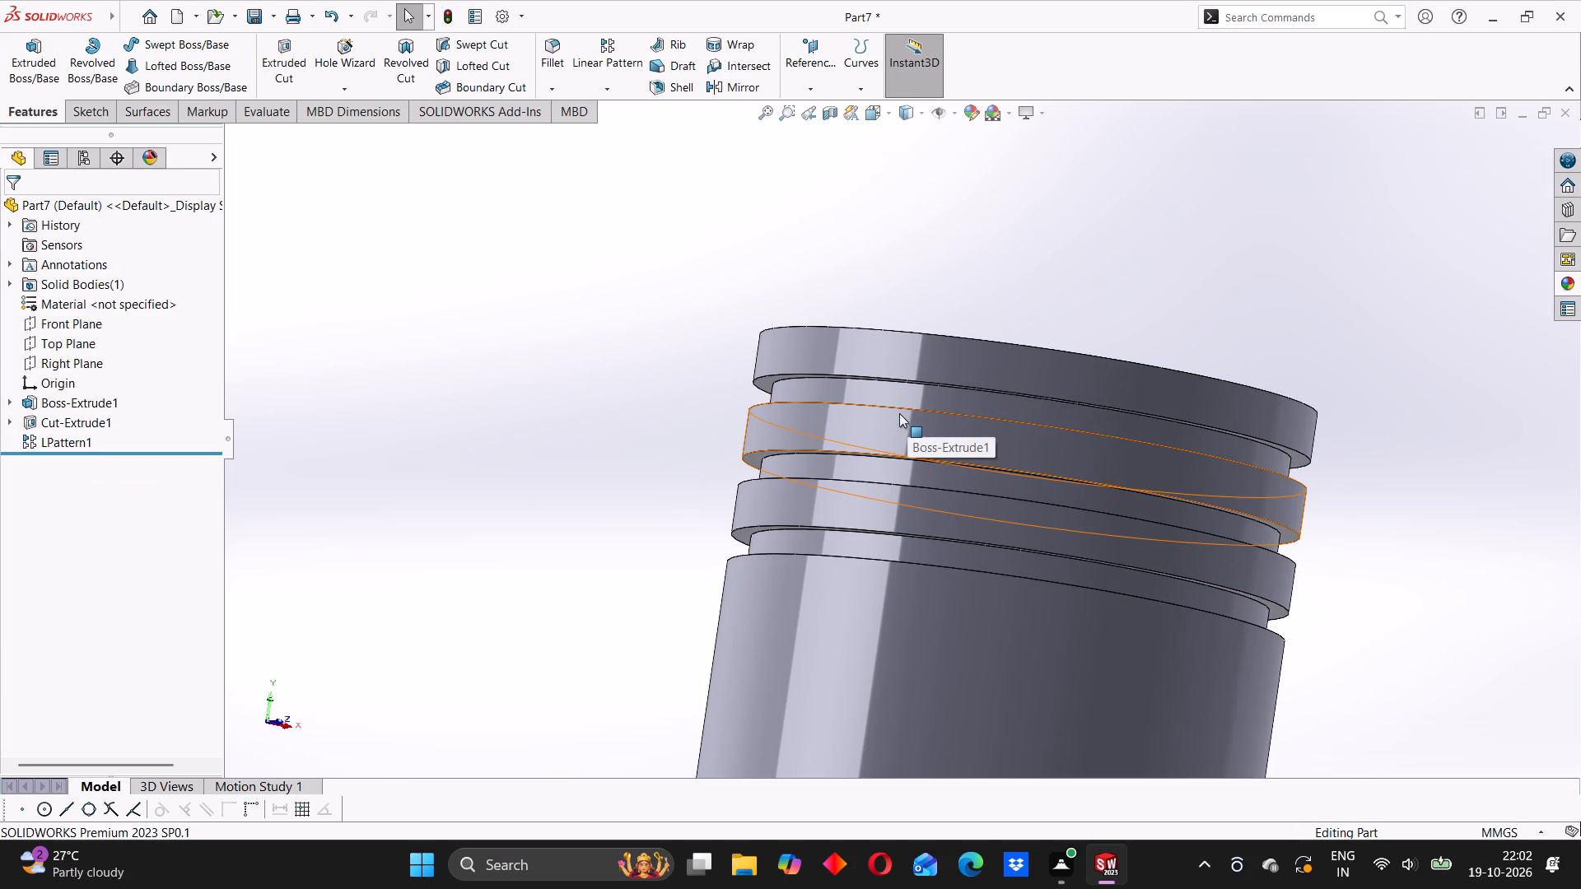
scroll(1000, 515, up, 1)
middle_drag(1065, 471, 1026, 494)
scroll(1056, 488, up, 3)
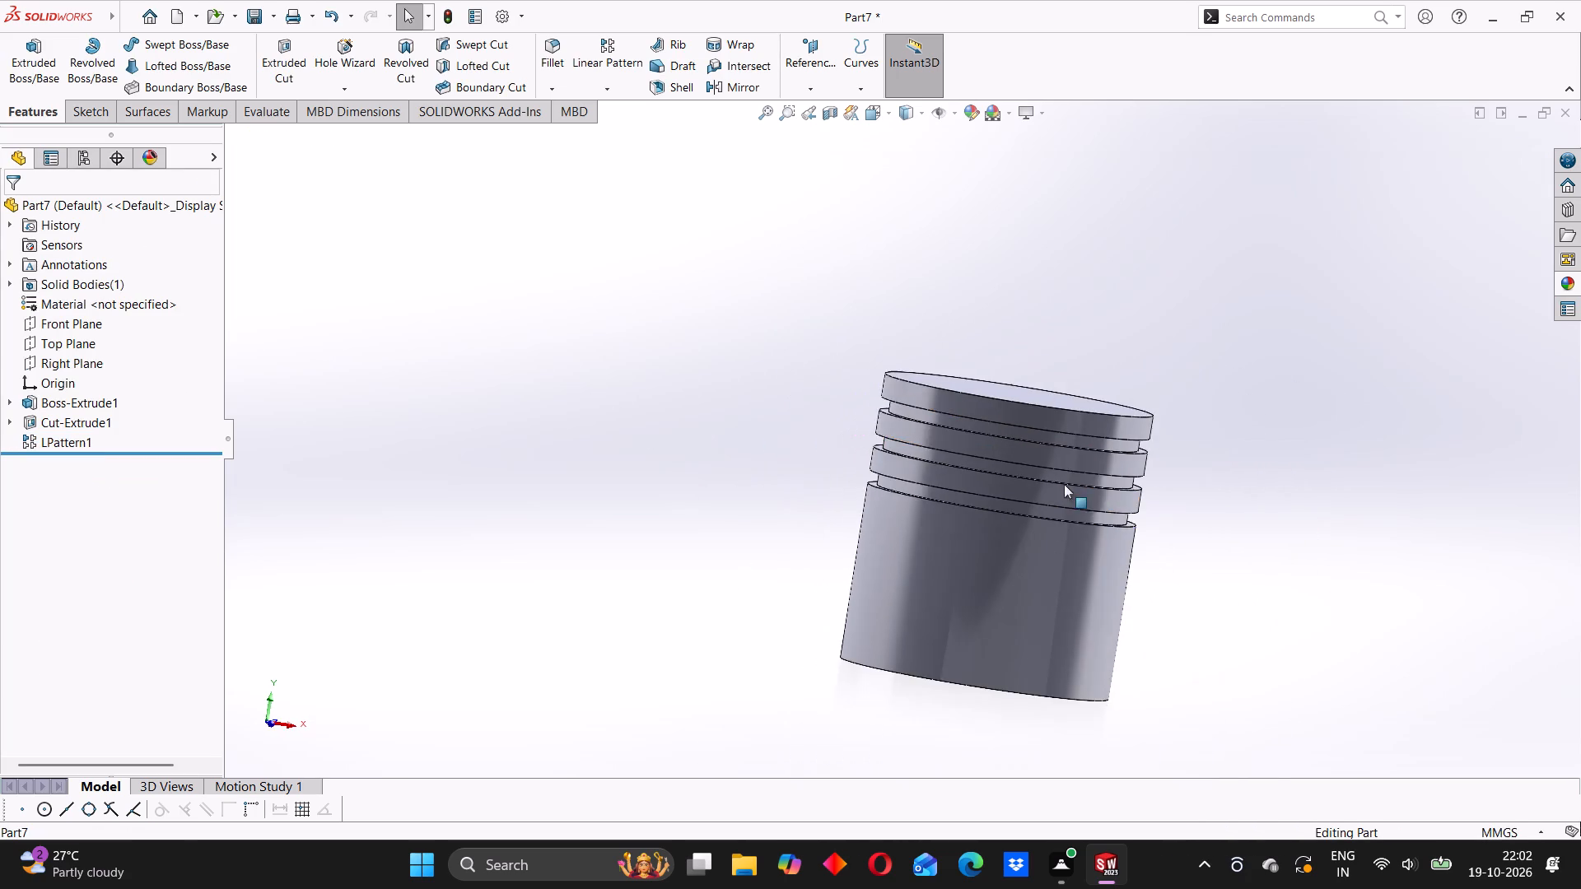
middle_drag(1129, 528, 1044, 443)
scroll(1036, 430, down, 1)
middle_drag(912, 449, 978, 511)
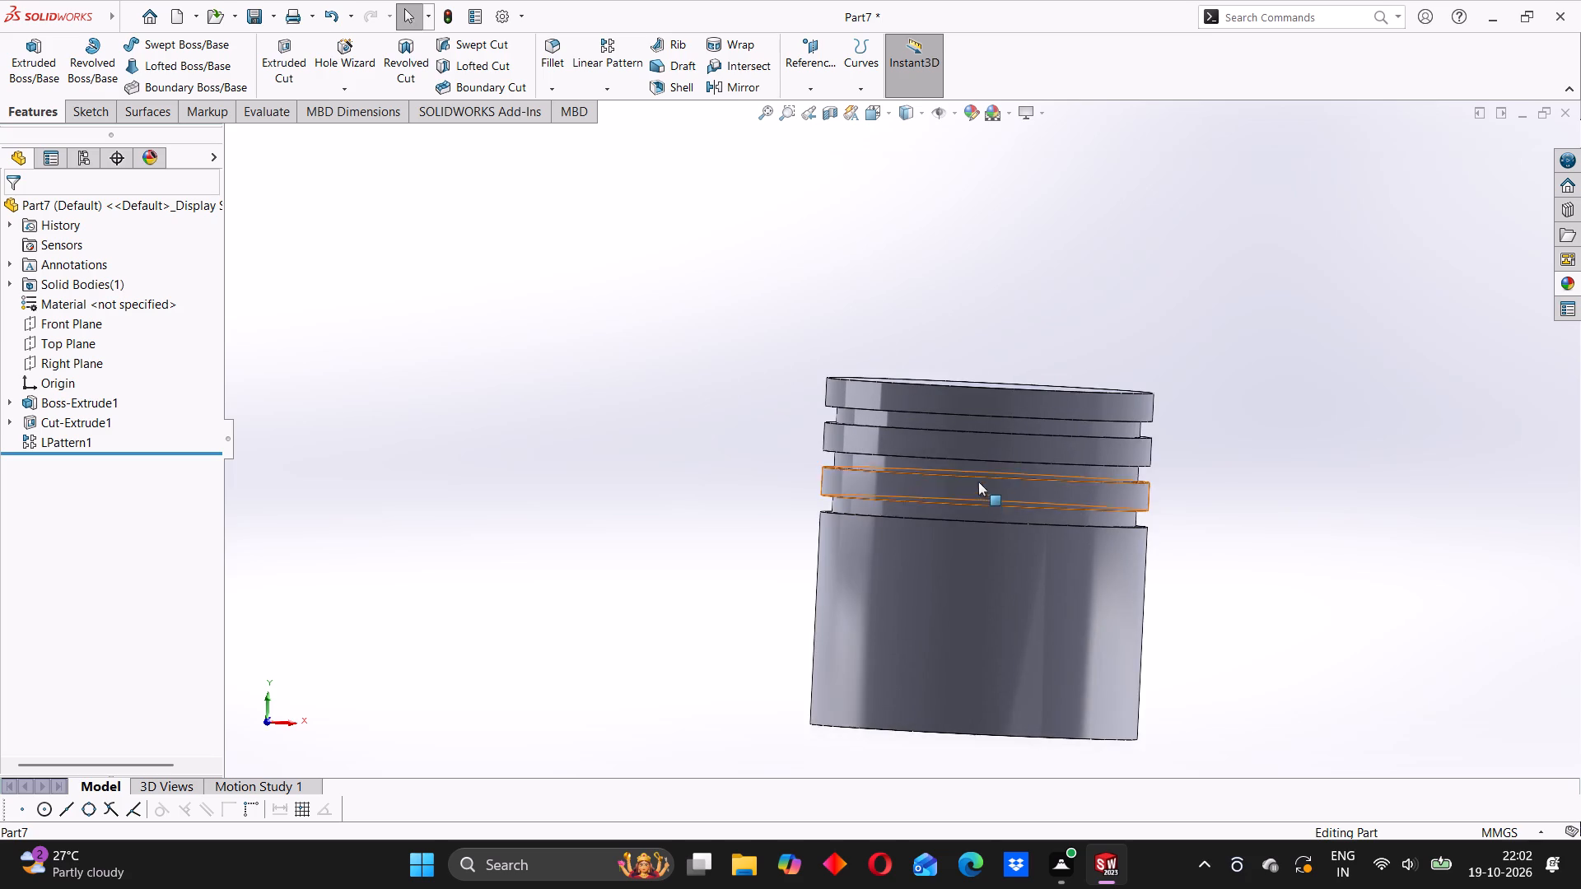
scroll(968, 467, down, 2)
scroll(959, 594, up, 2)
Start a sketch on the cylinder's bottom face and draw a circle of about 27 mm radius centred on the origin.
middle_drag(956, 620, 973, 437)
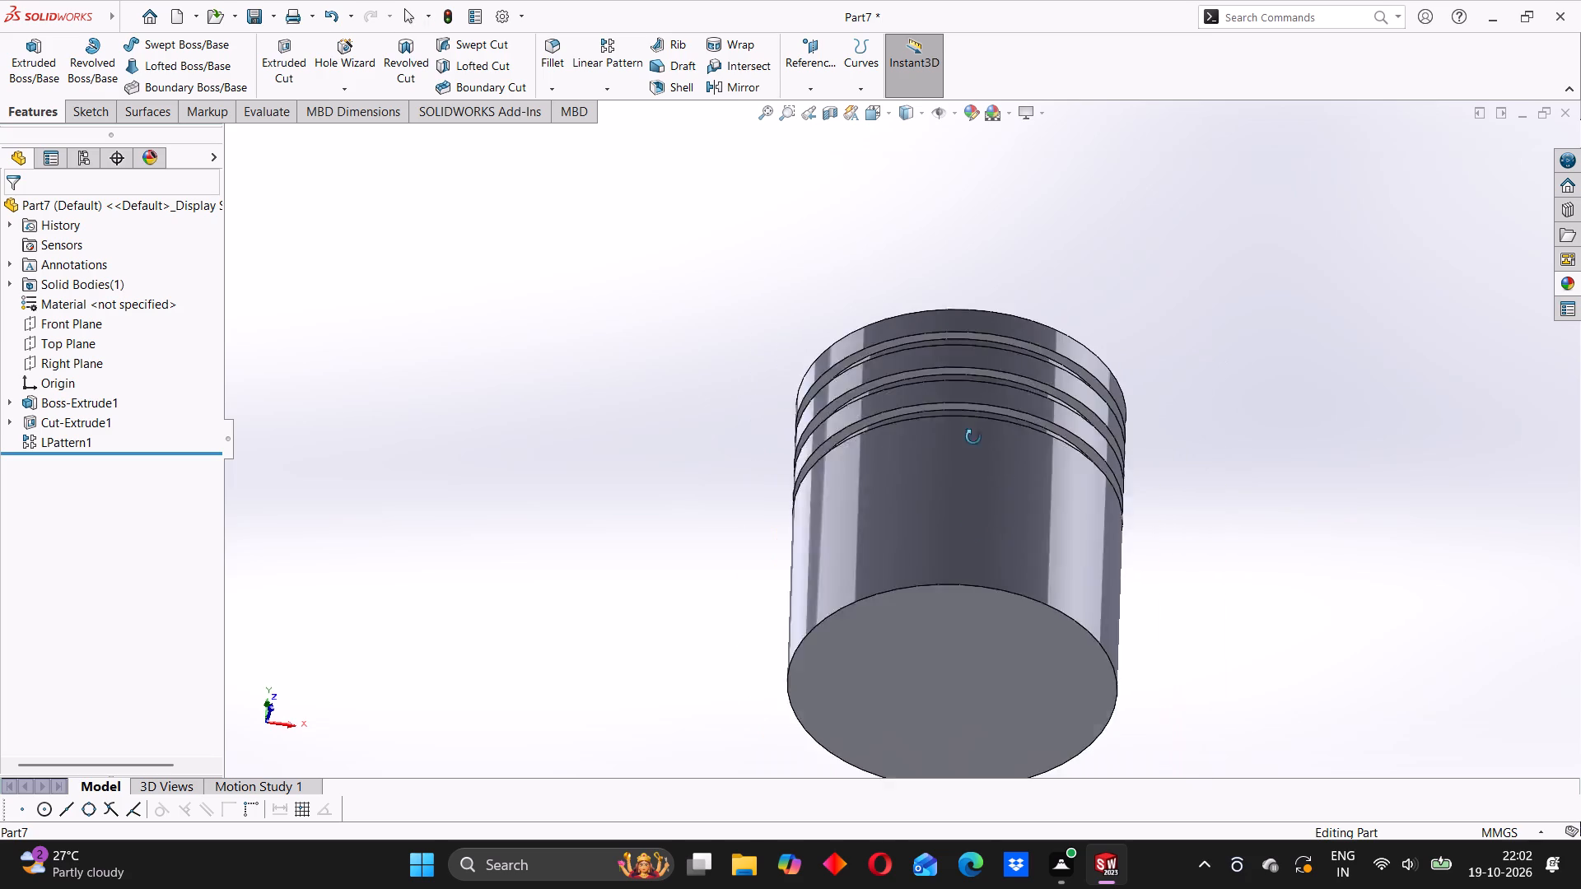
middle_drag(973, 437, 975, 407)
click(951, 616)
click(1027, 567)
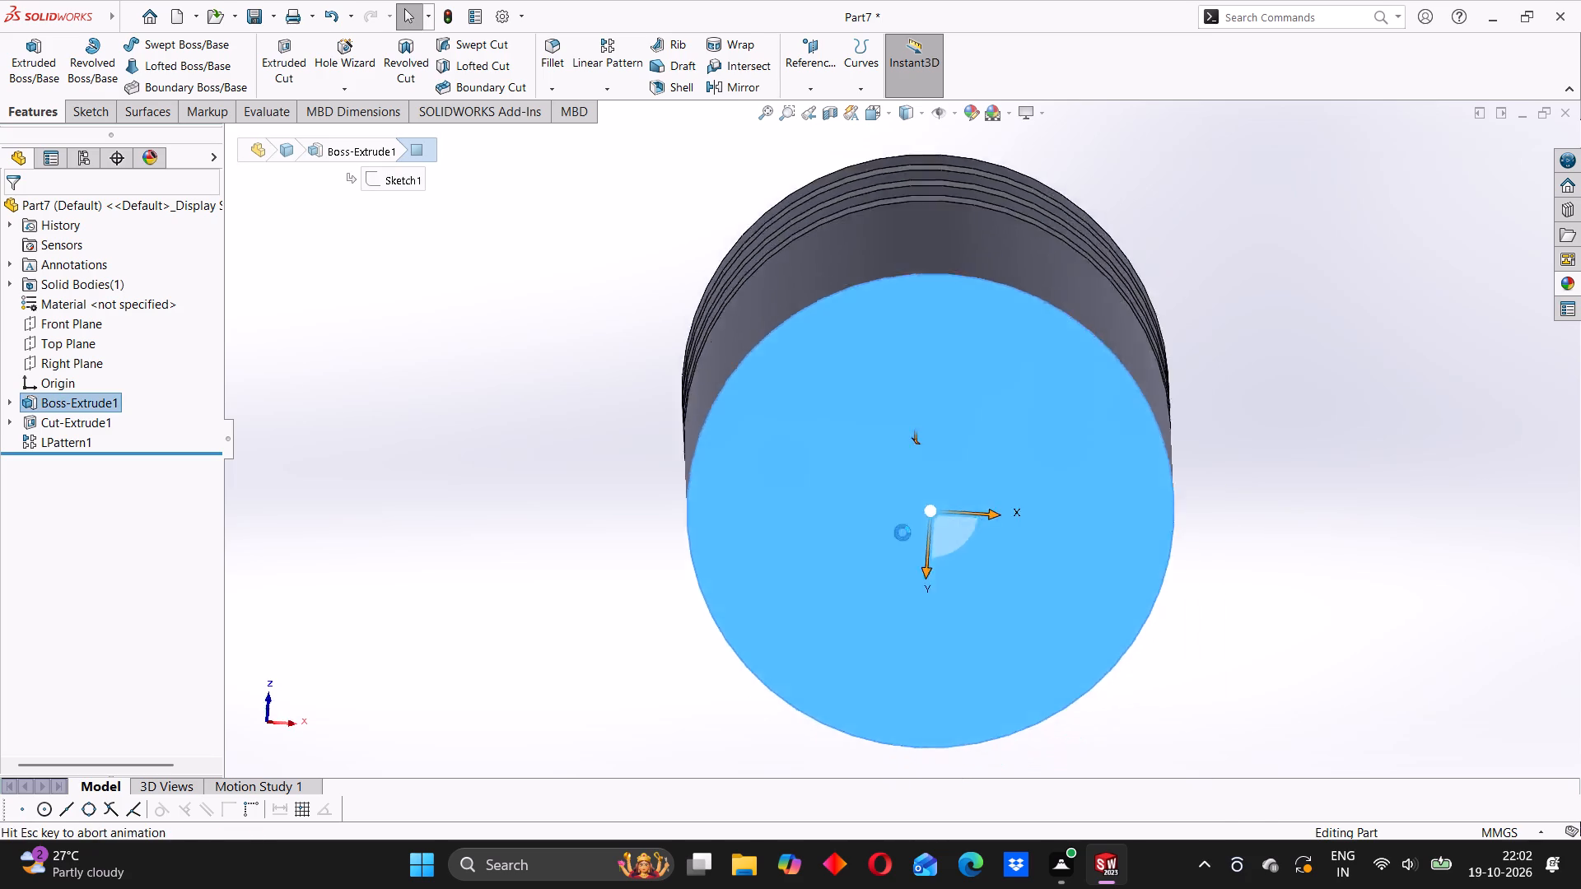
click(518, 418)
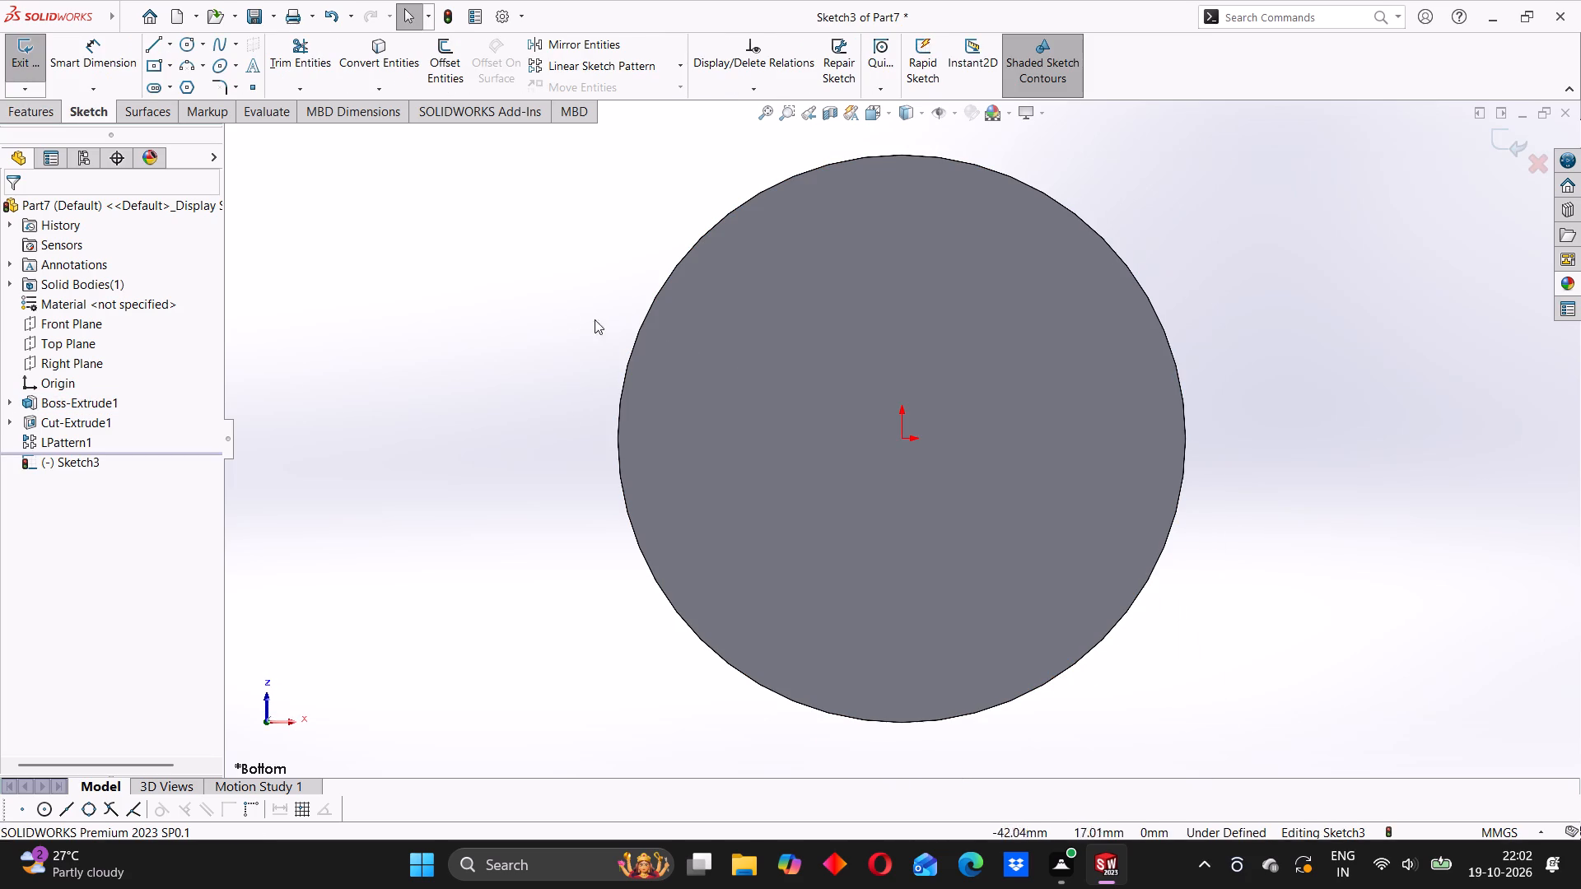
click(190, 47)
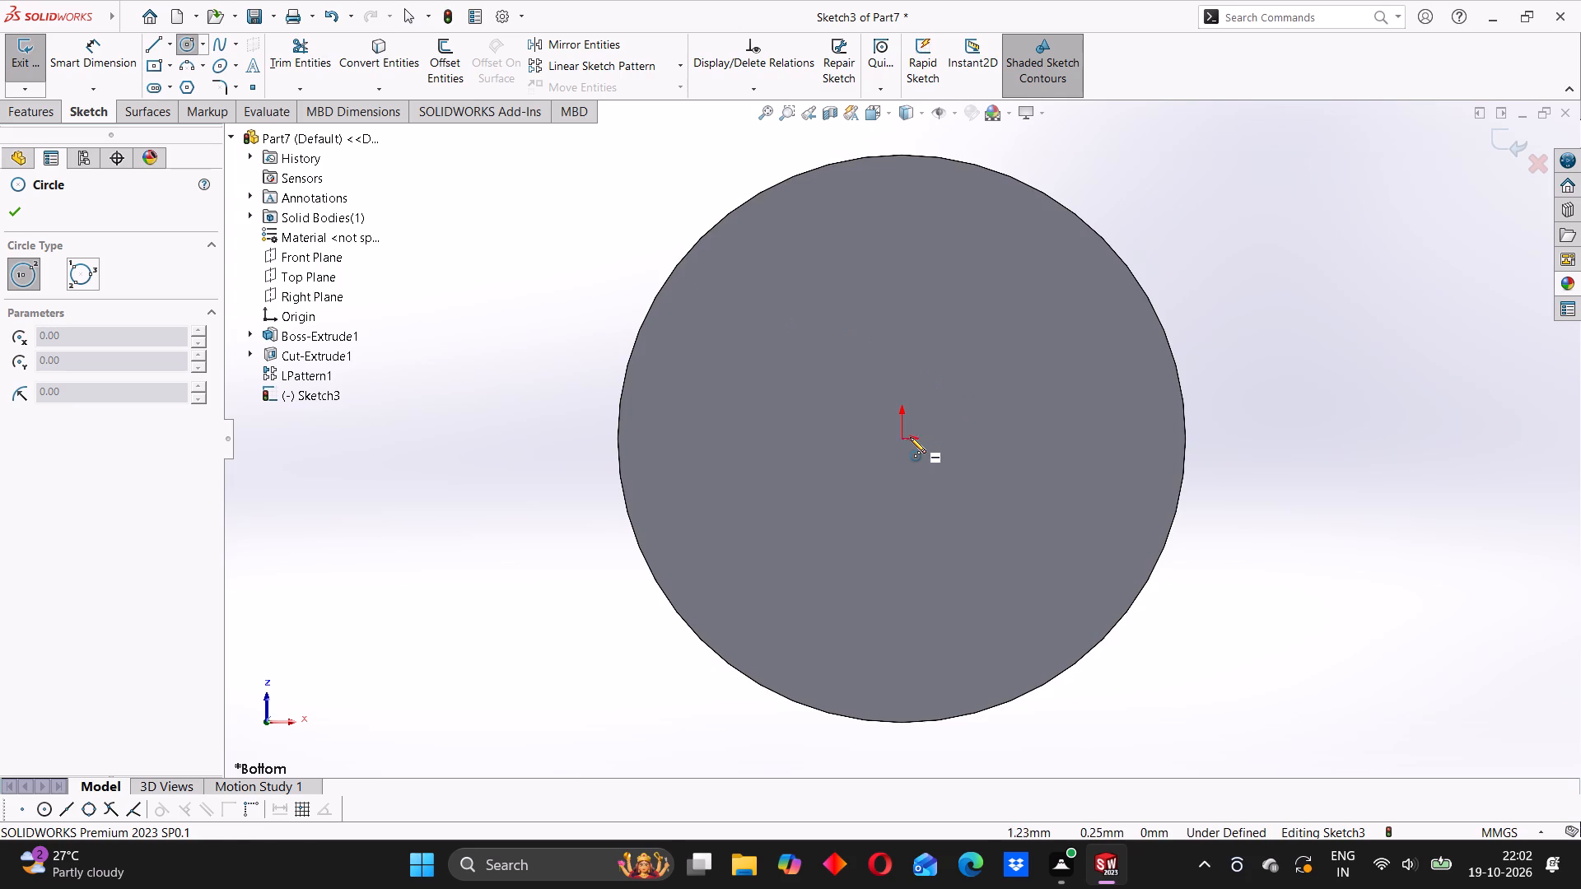
click(902, 440)
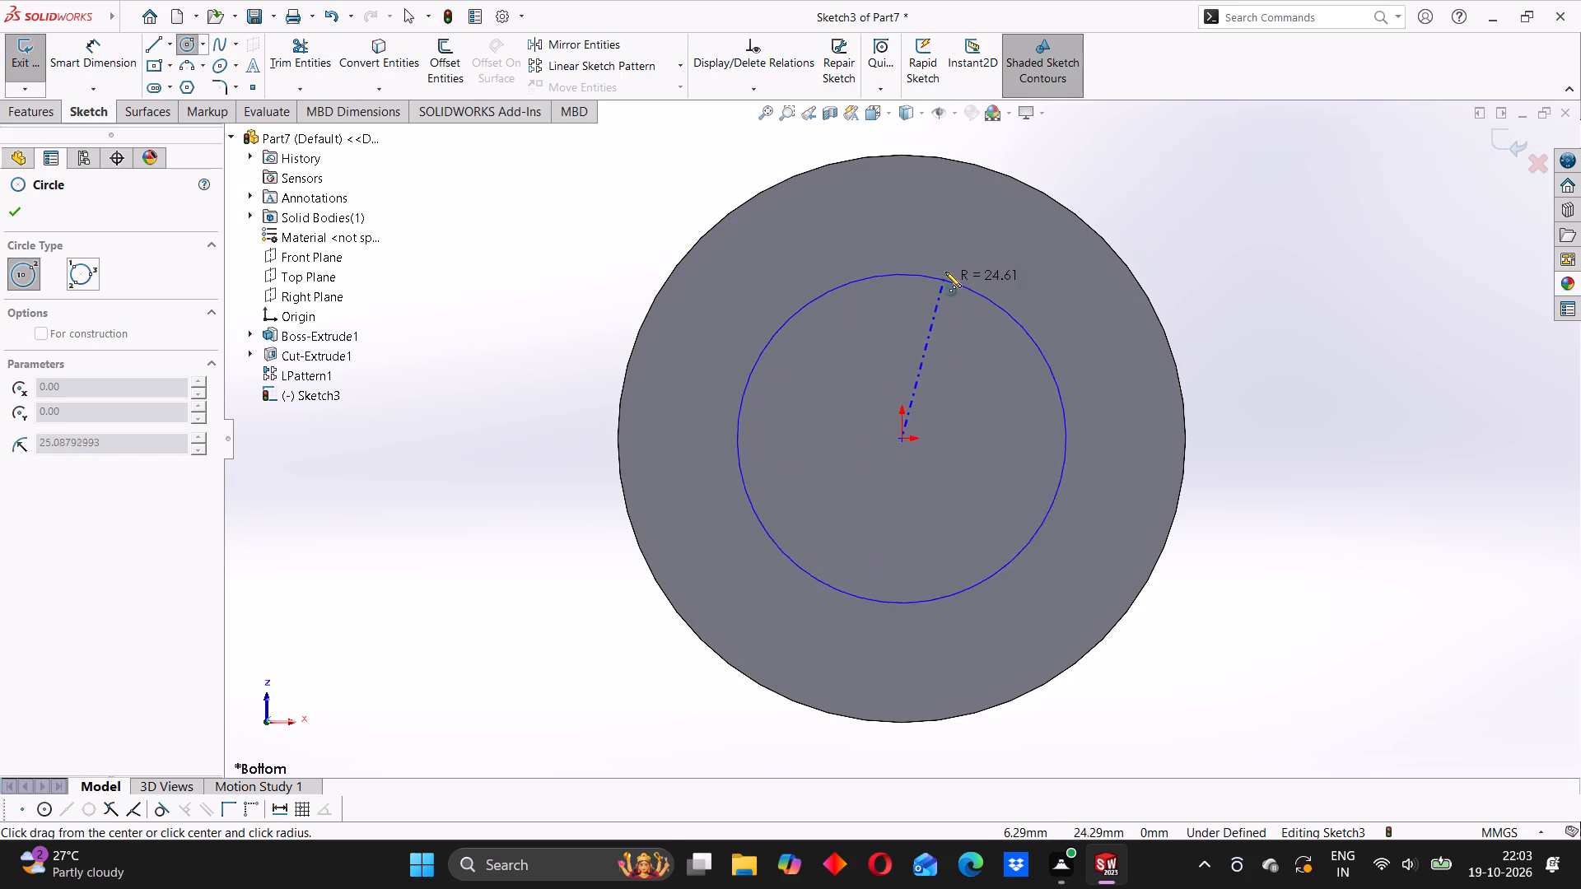
click(945, 263)
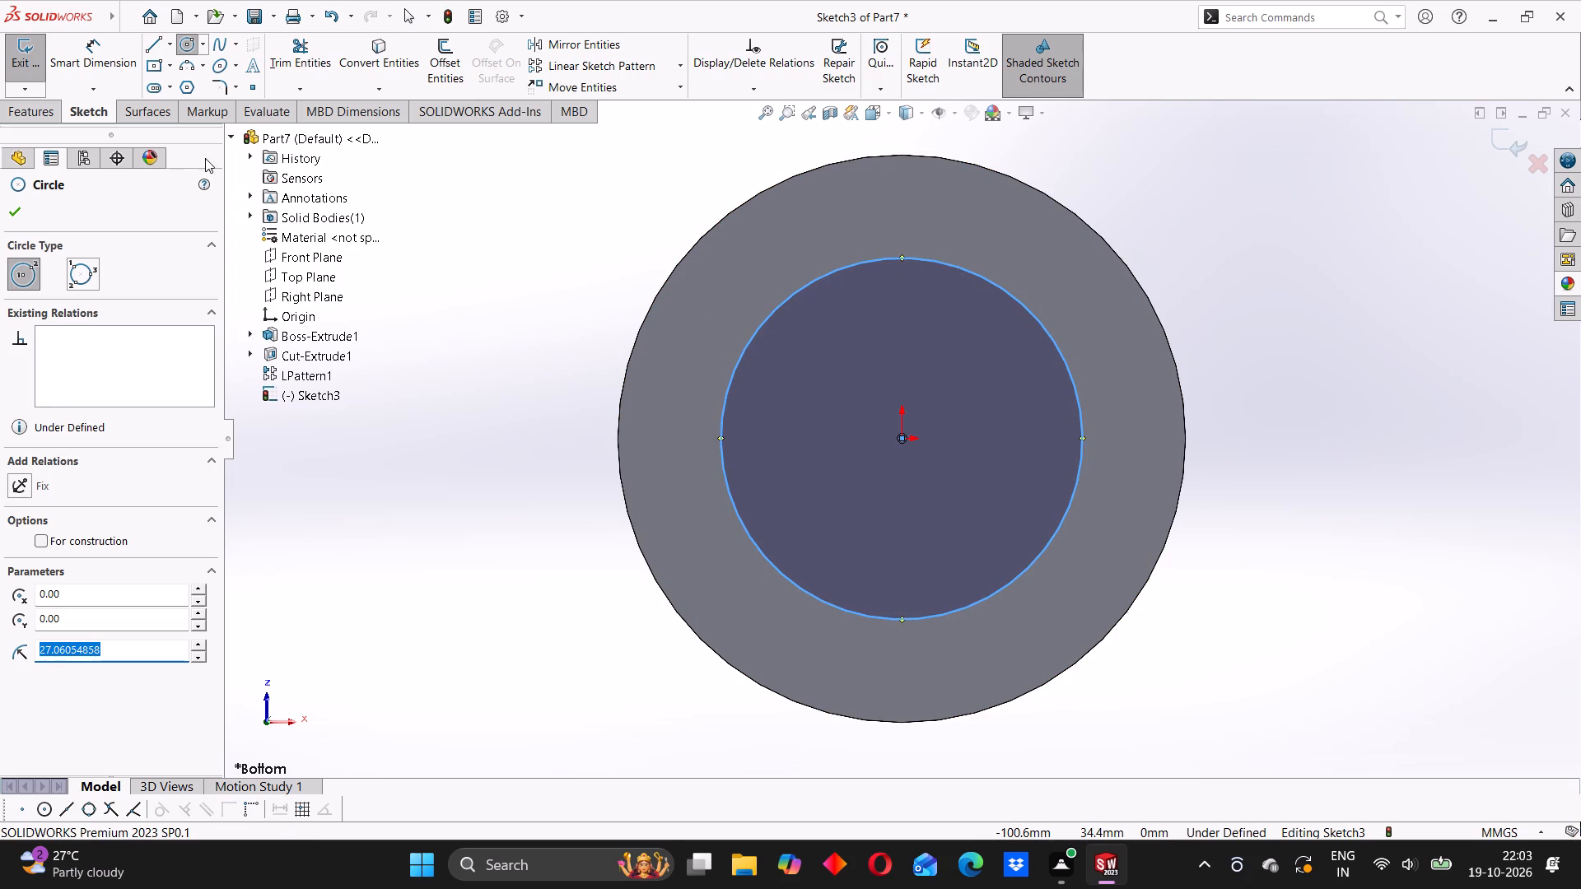
Dimension the circle on the bottom face to a diameter of 76 mm.
click(63, 58)
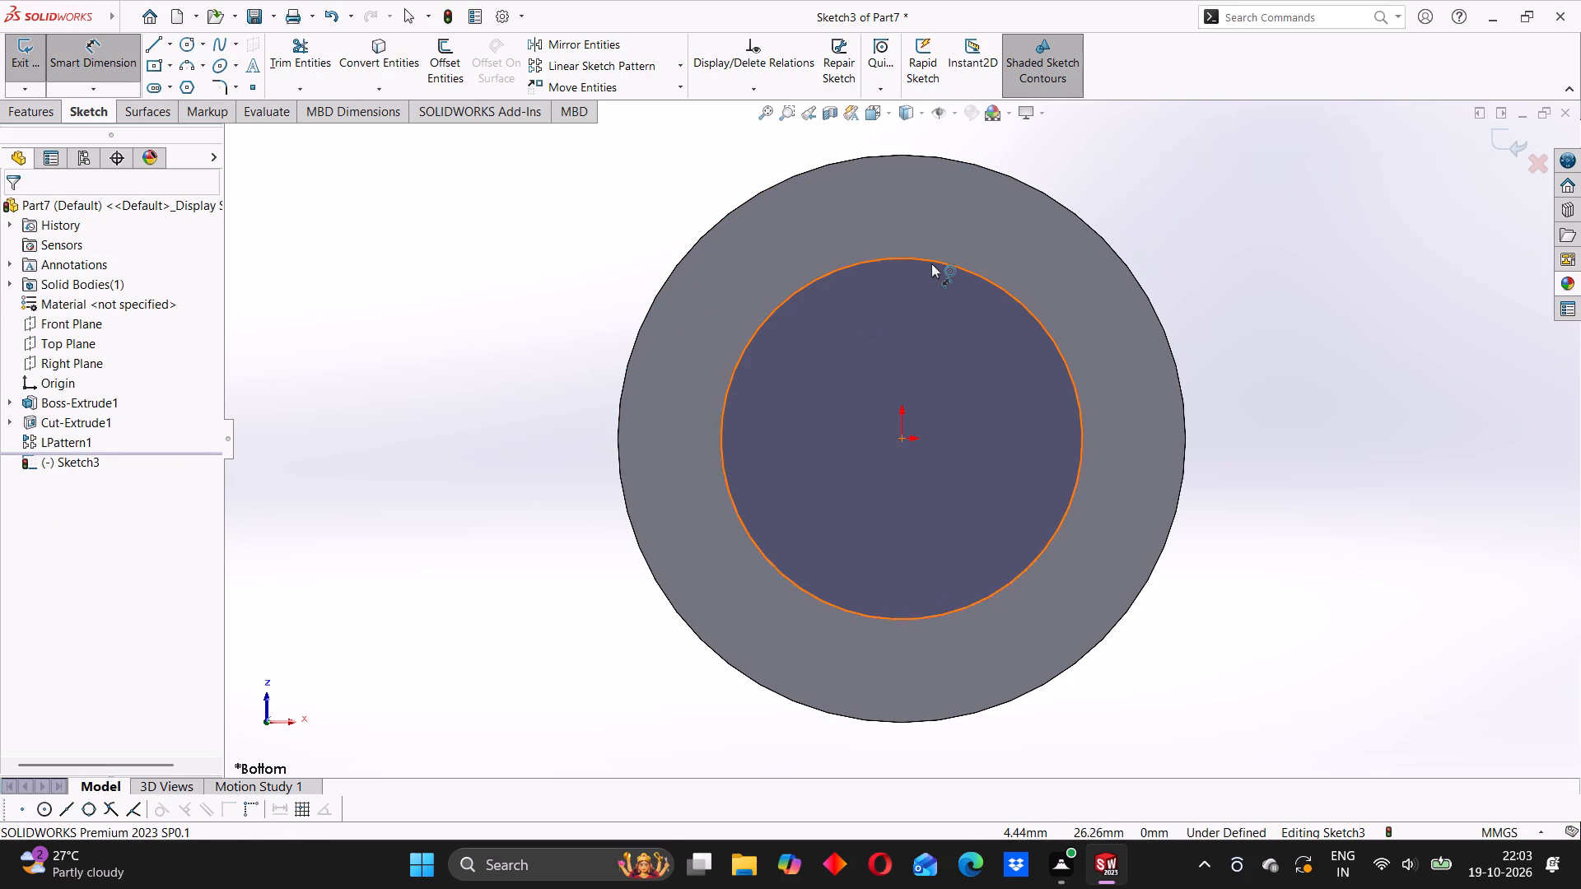
click(931, 263)
click(1257, 291)
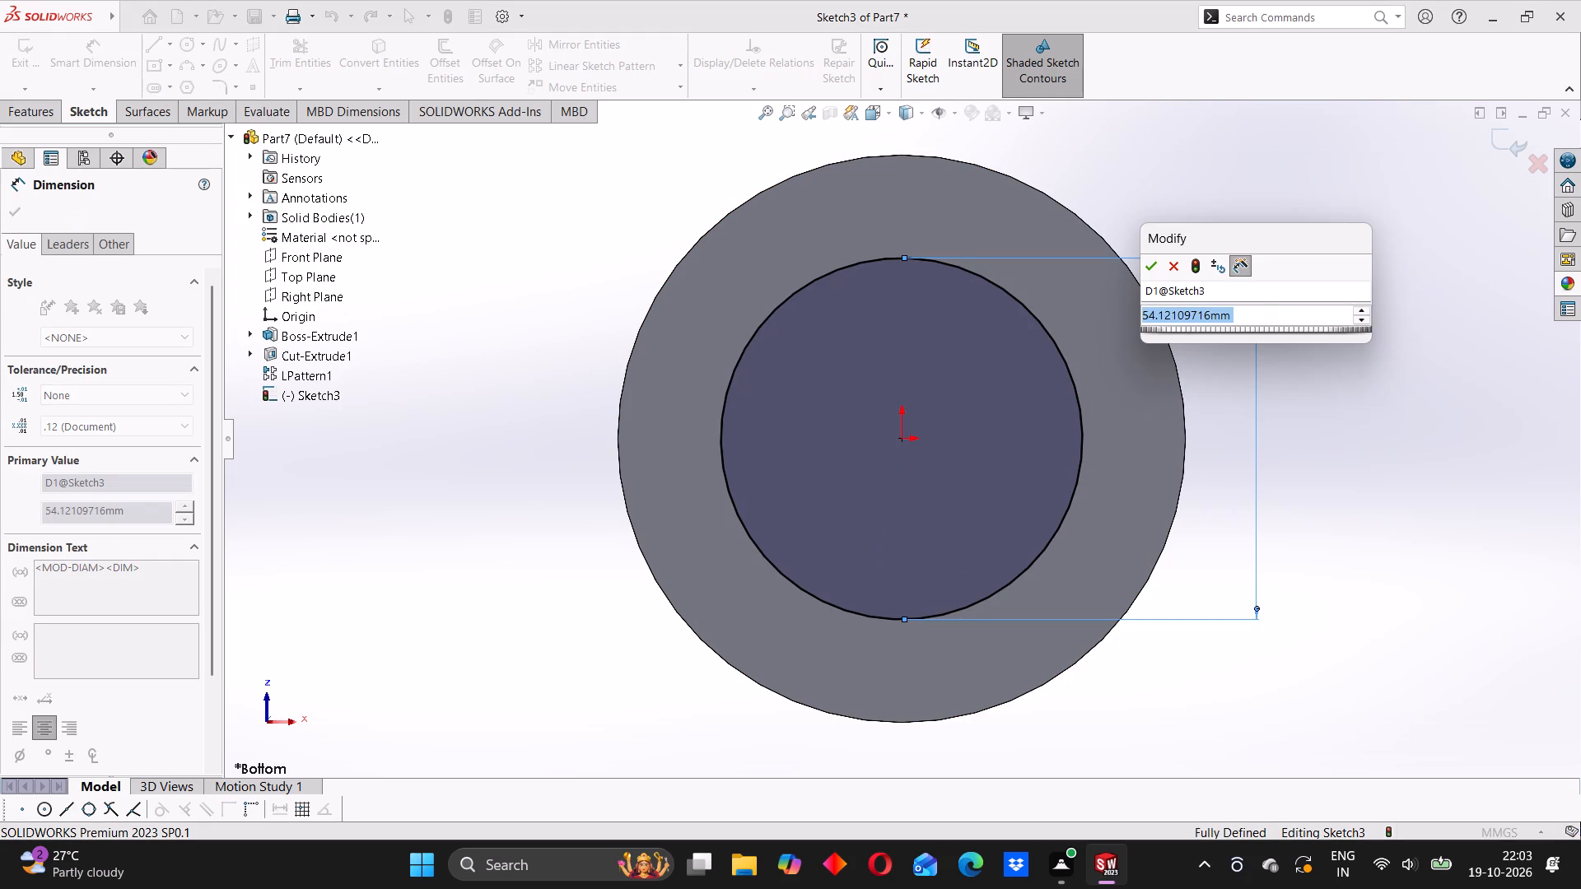
text(76)
key(Return)
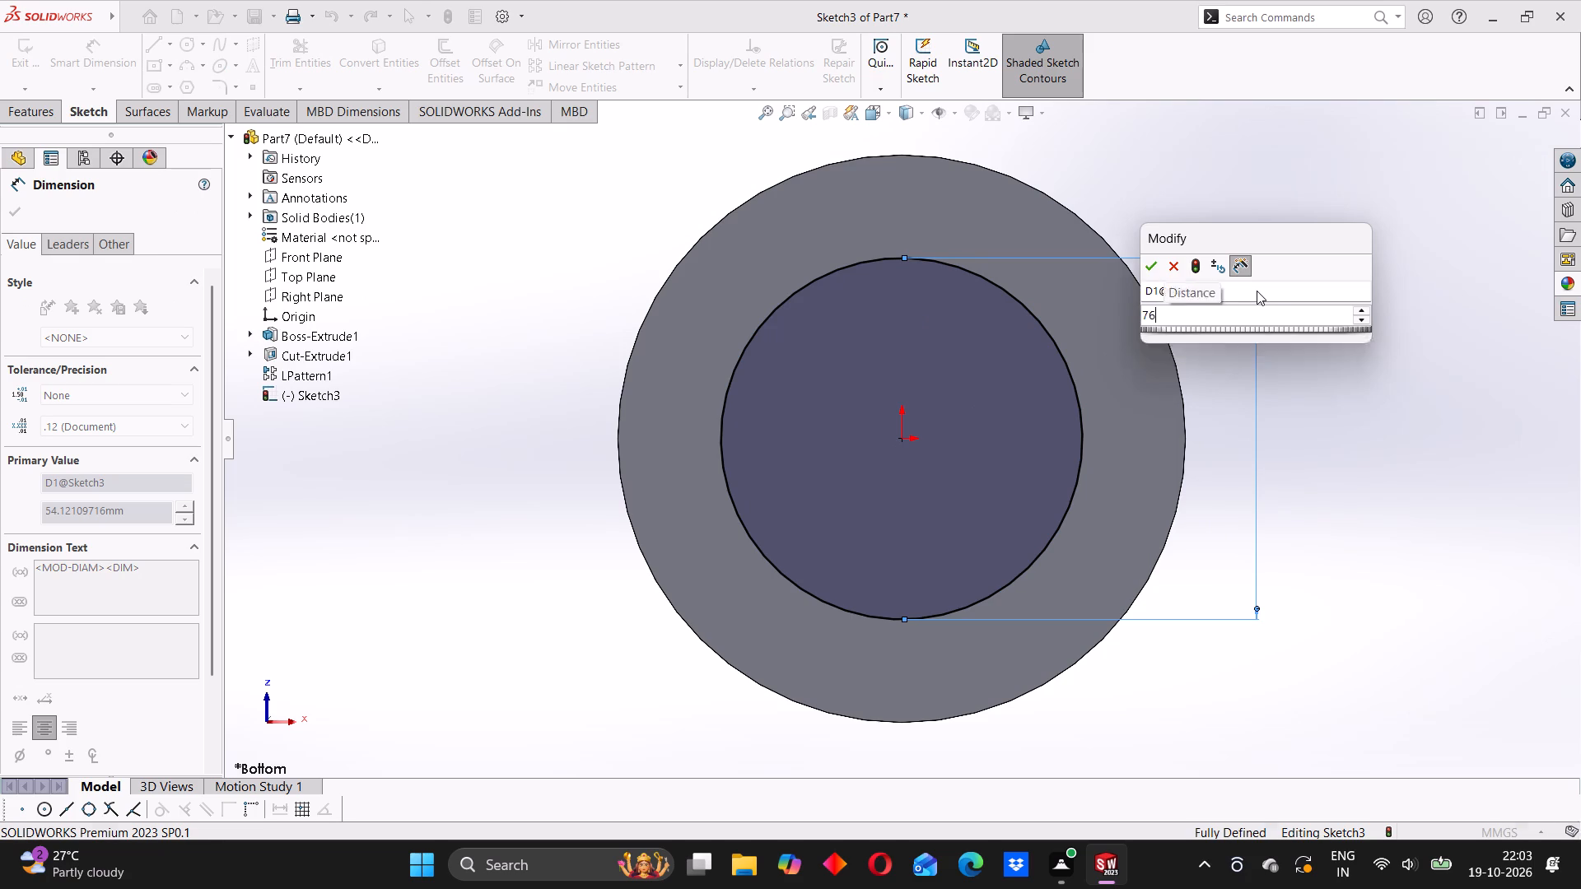
click(1269, 296)
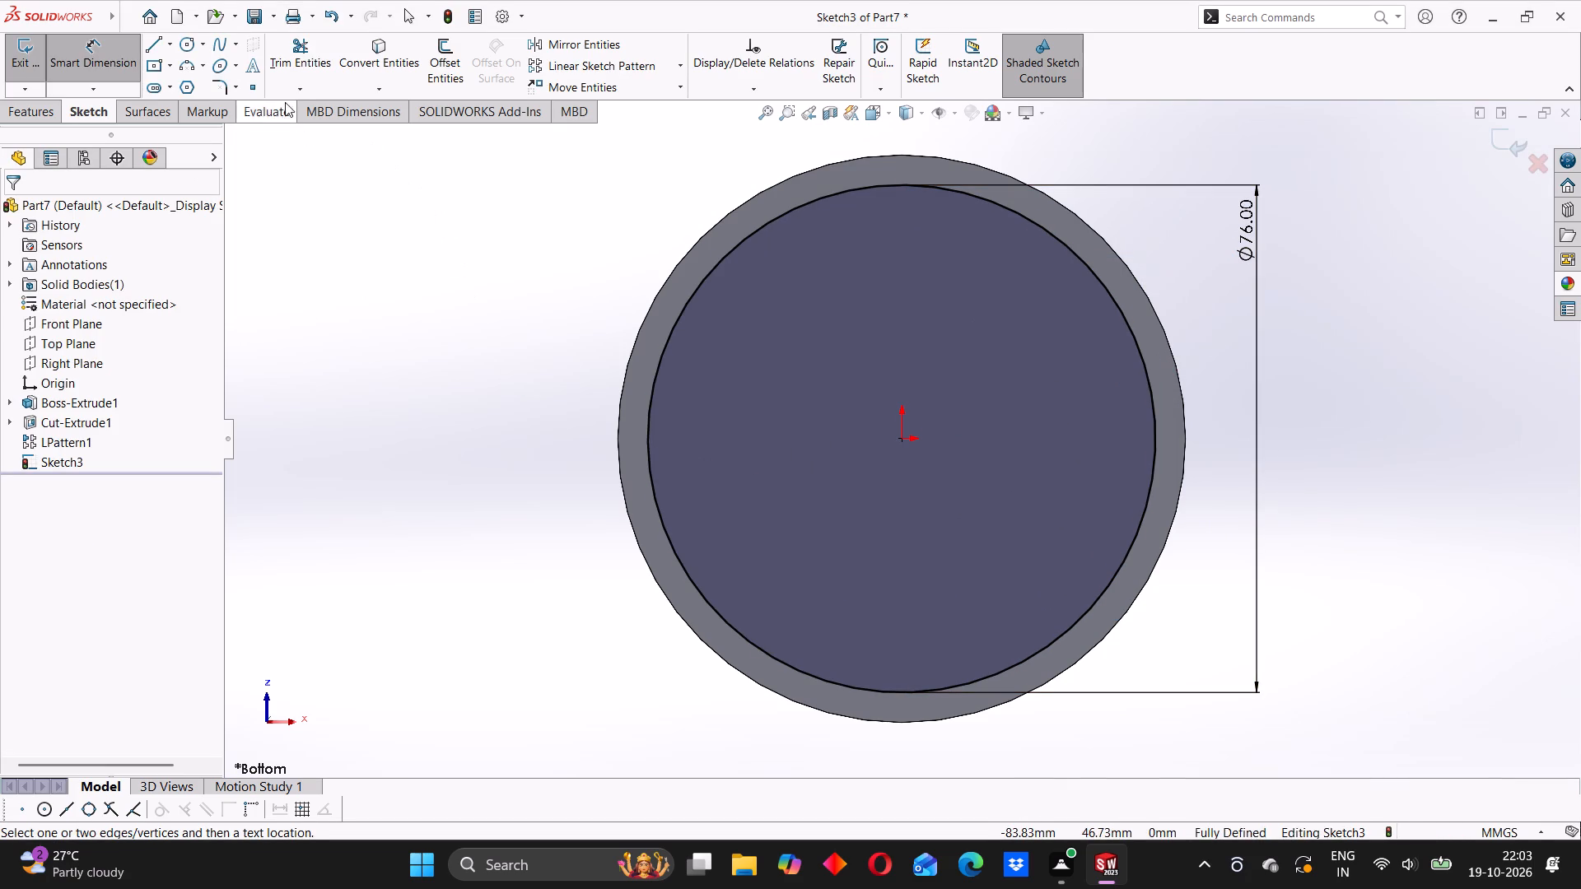
Hollow out the piston from its bottom face with a blind Extruded Cut of the 76 mm circle, 85 mm deep.
click(59, 113)
click(291, 51)
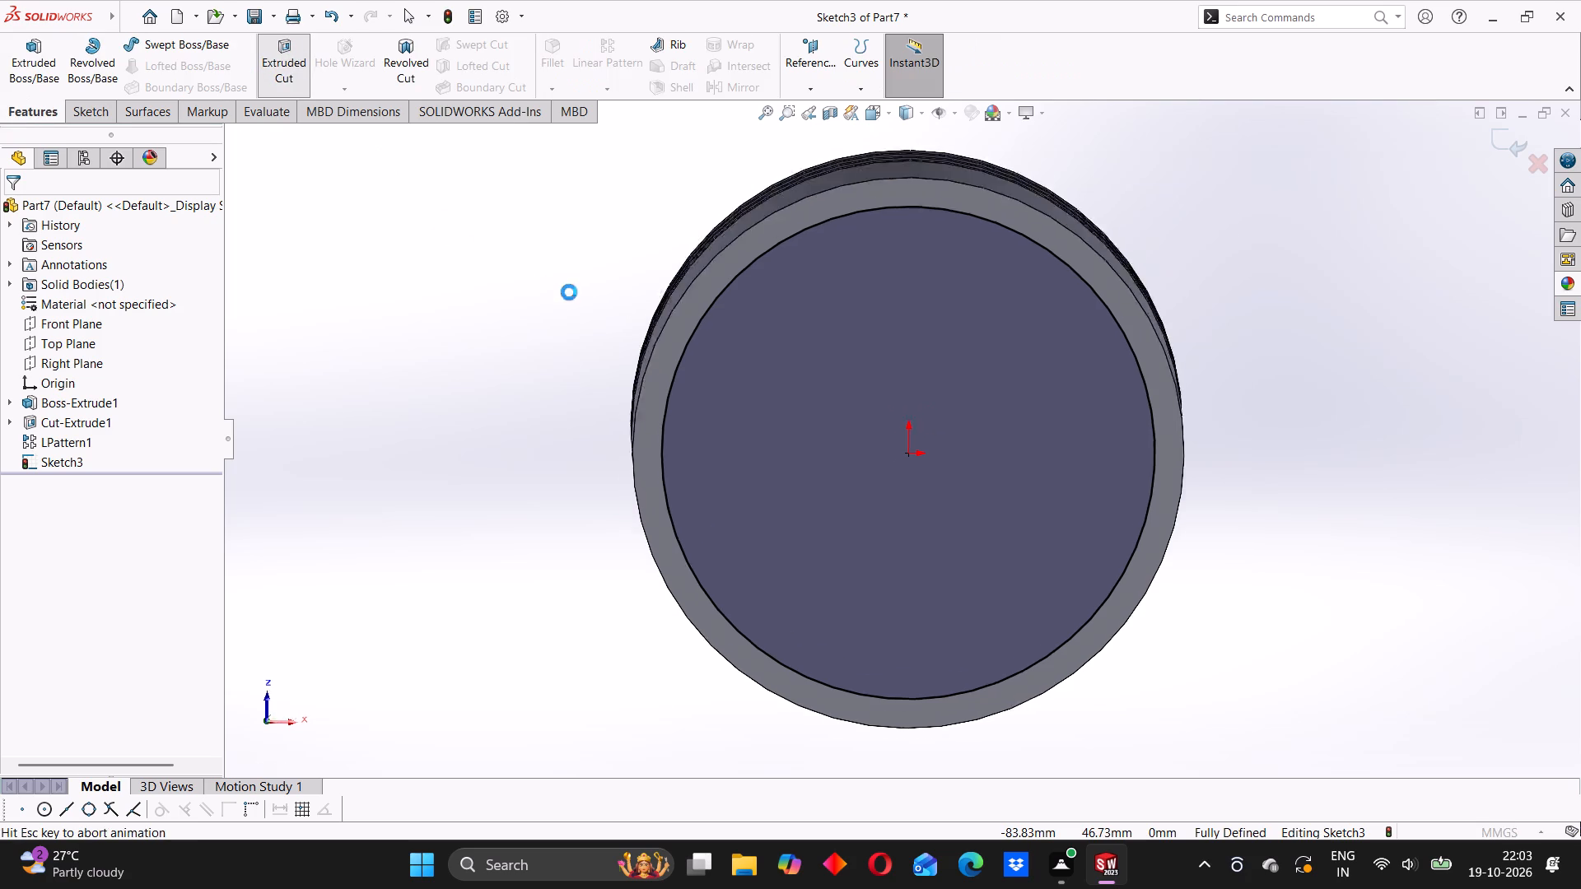
middle_drag(977, 469, 946, 520)
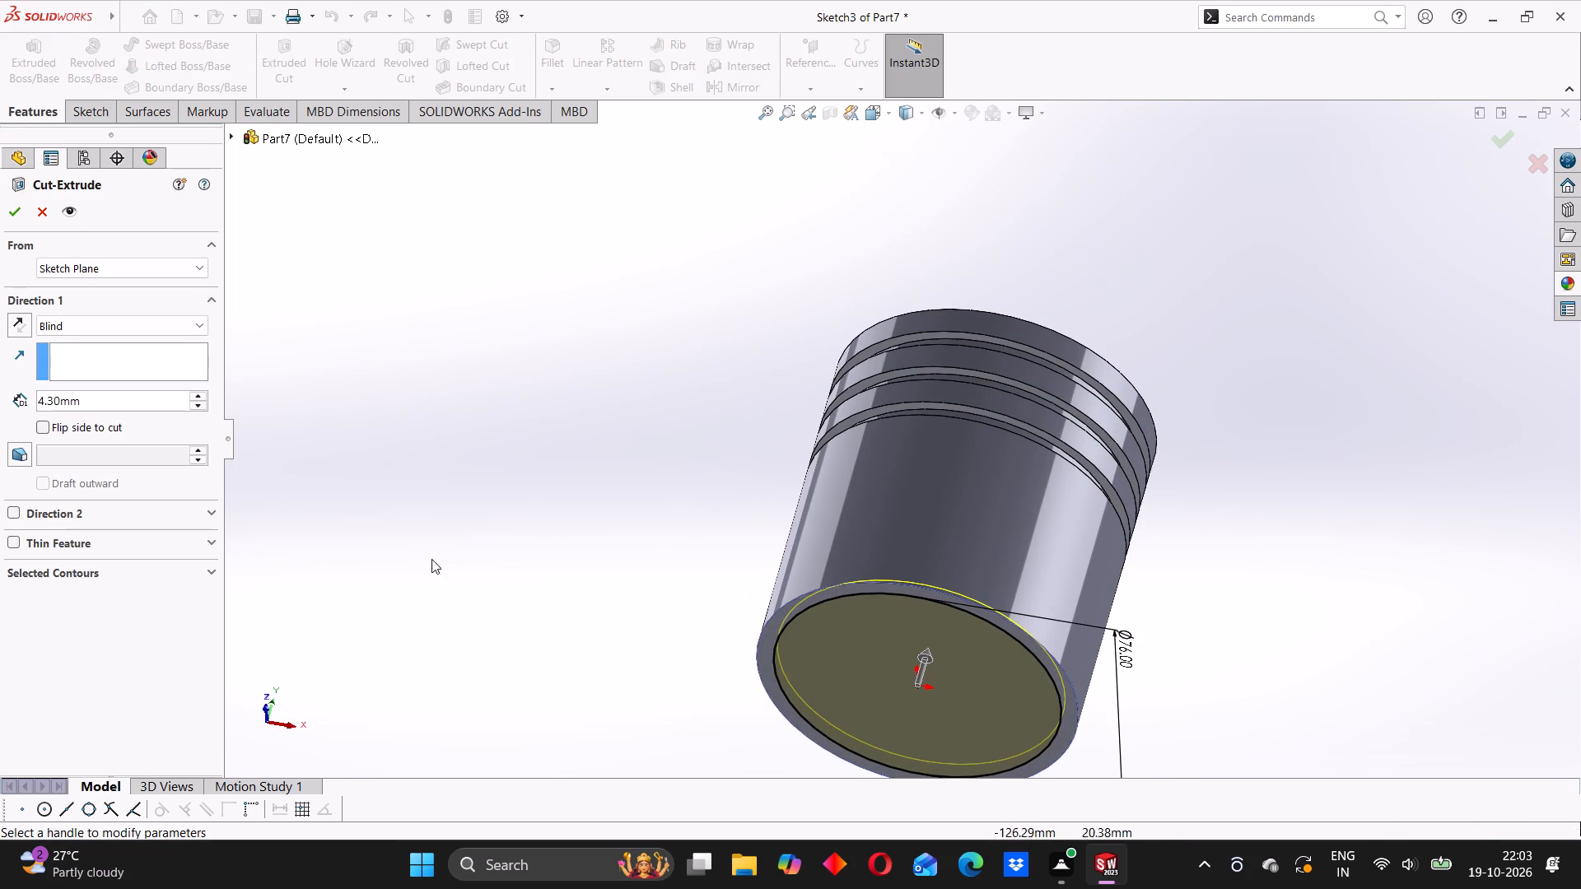
drag(91, 403, 53, 407)
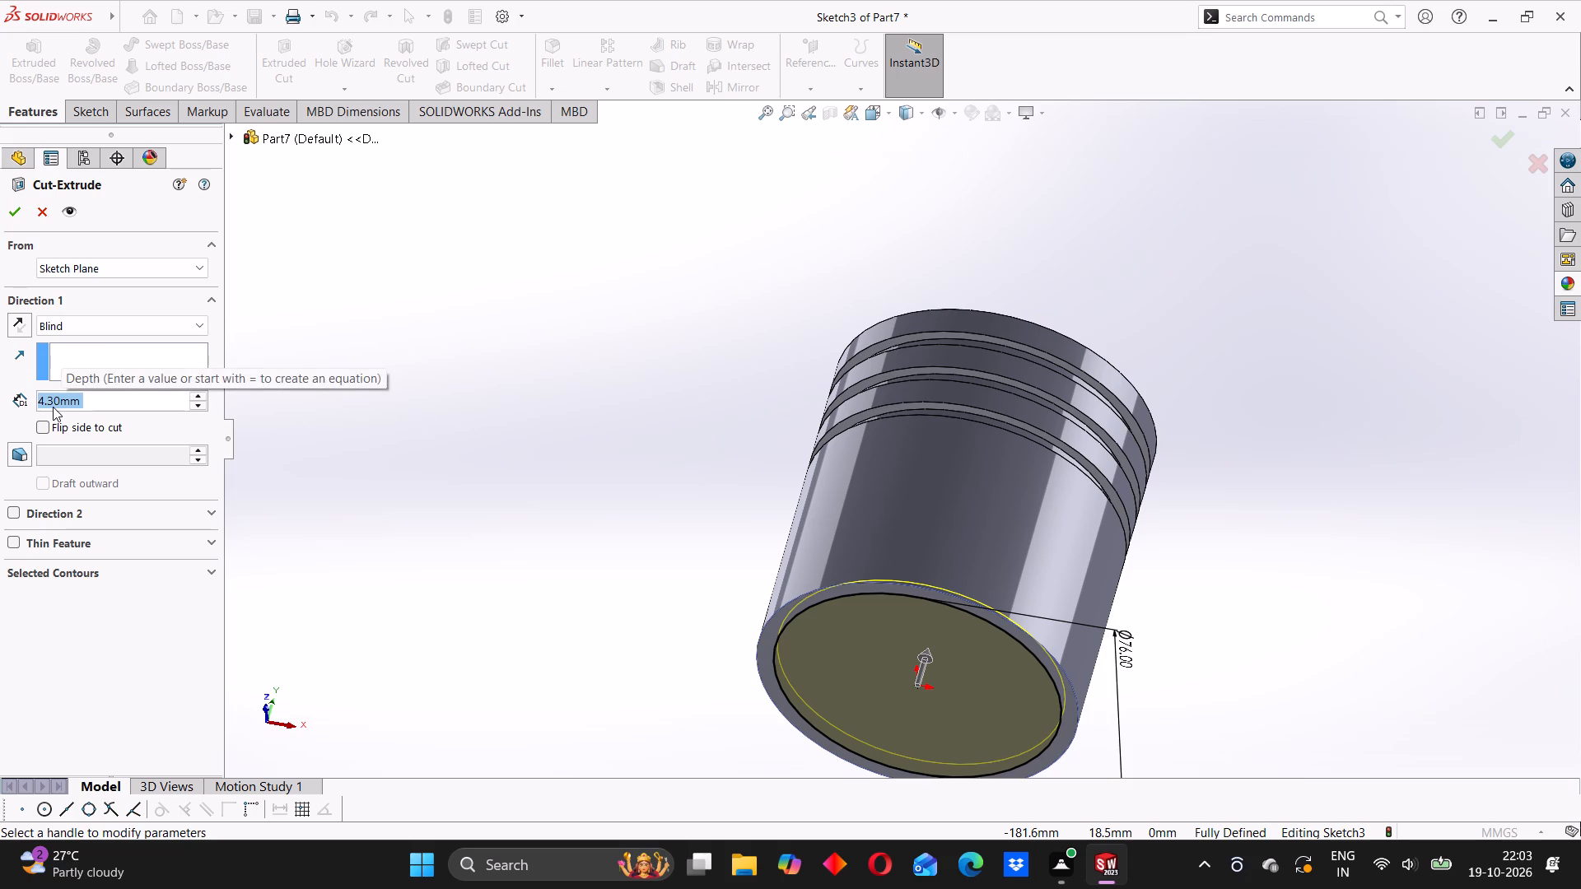
text(85)
key(Return)
click(555, 325)
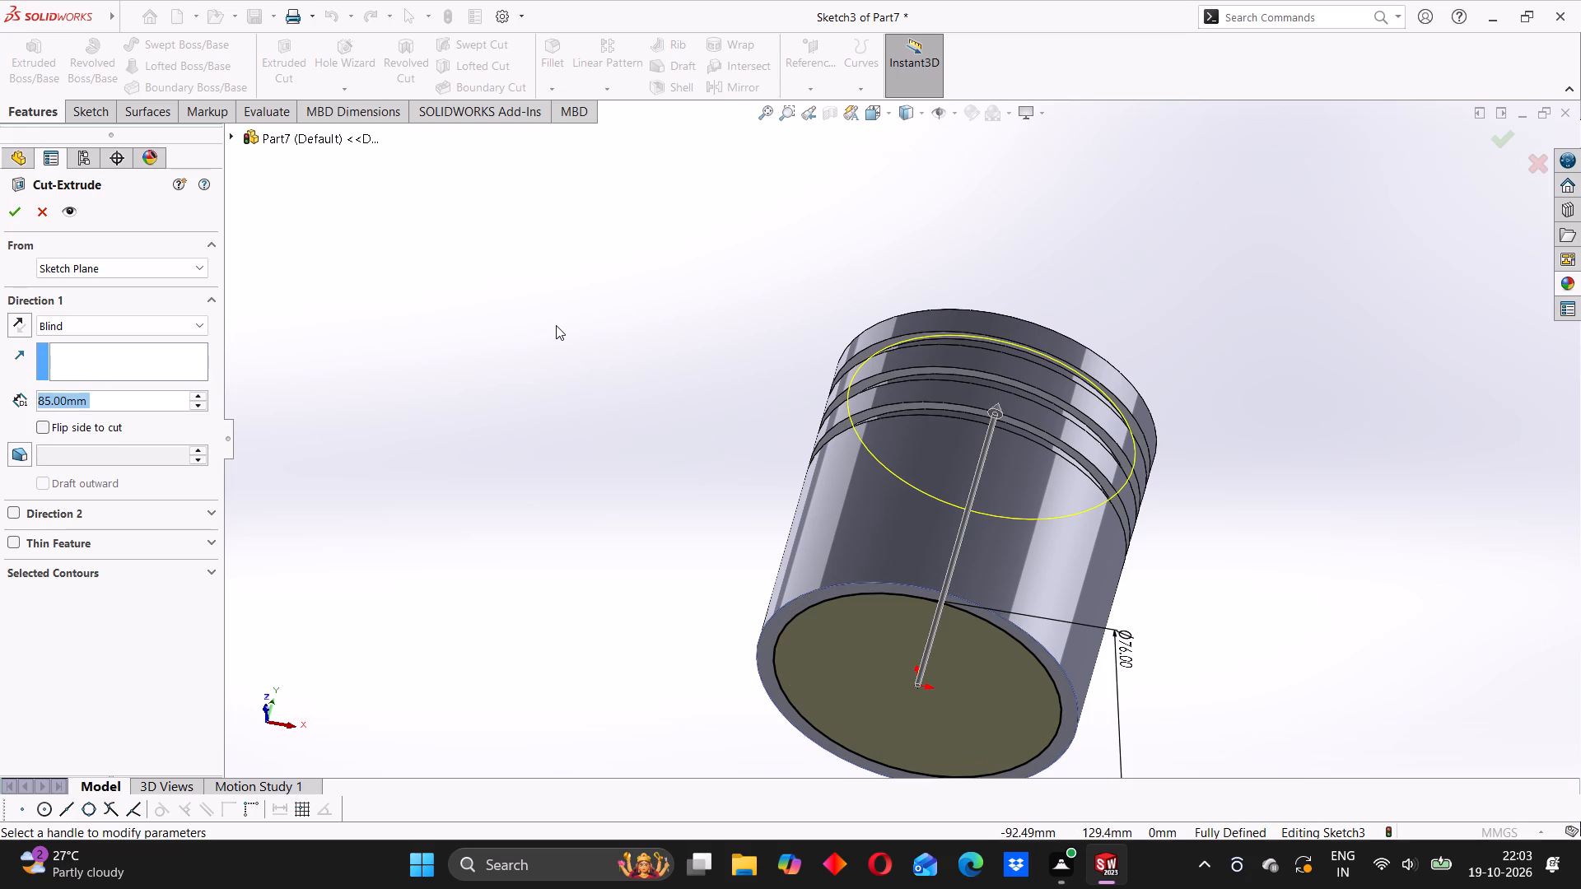
scroll(809, 374, up, 2)
middle_drag(937, 398, 980, 559)
middle_drag(974, 458, 946, 480)
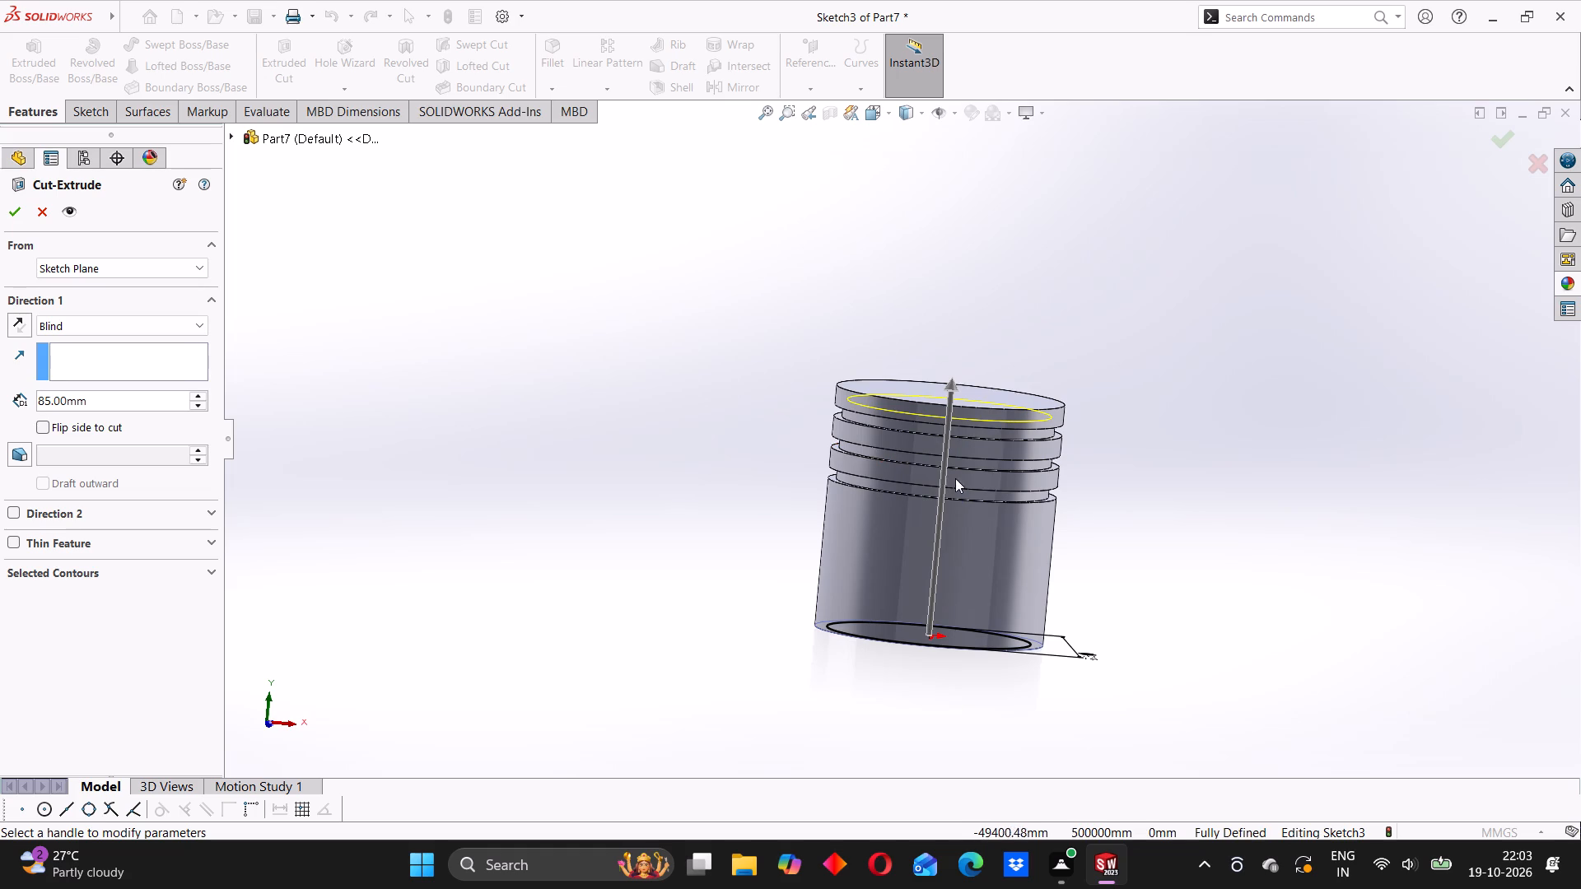
scroll(970, 482, up, 1)
middle_drag(958, 552, 947, 495)
scroll(934, 463, down, 3)
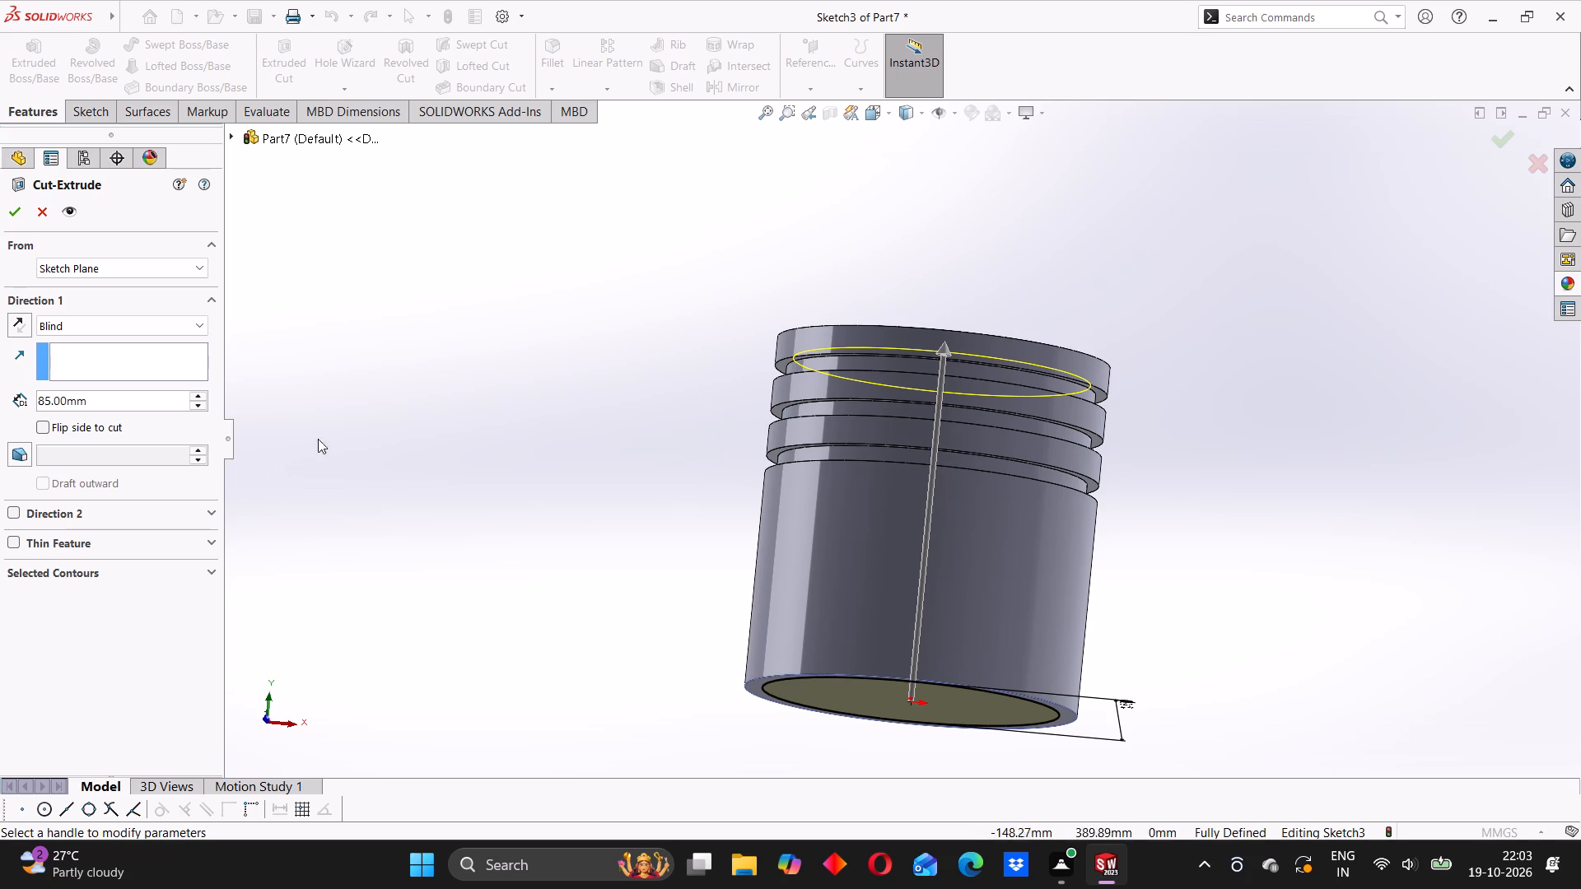
click(13, 219)
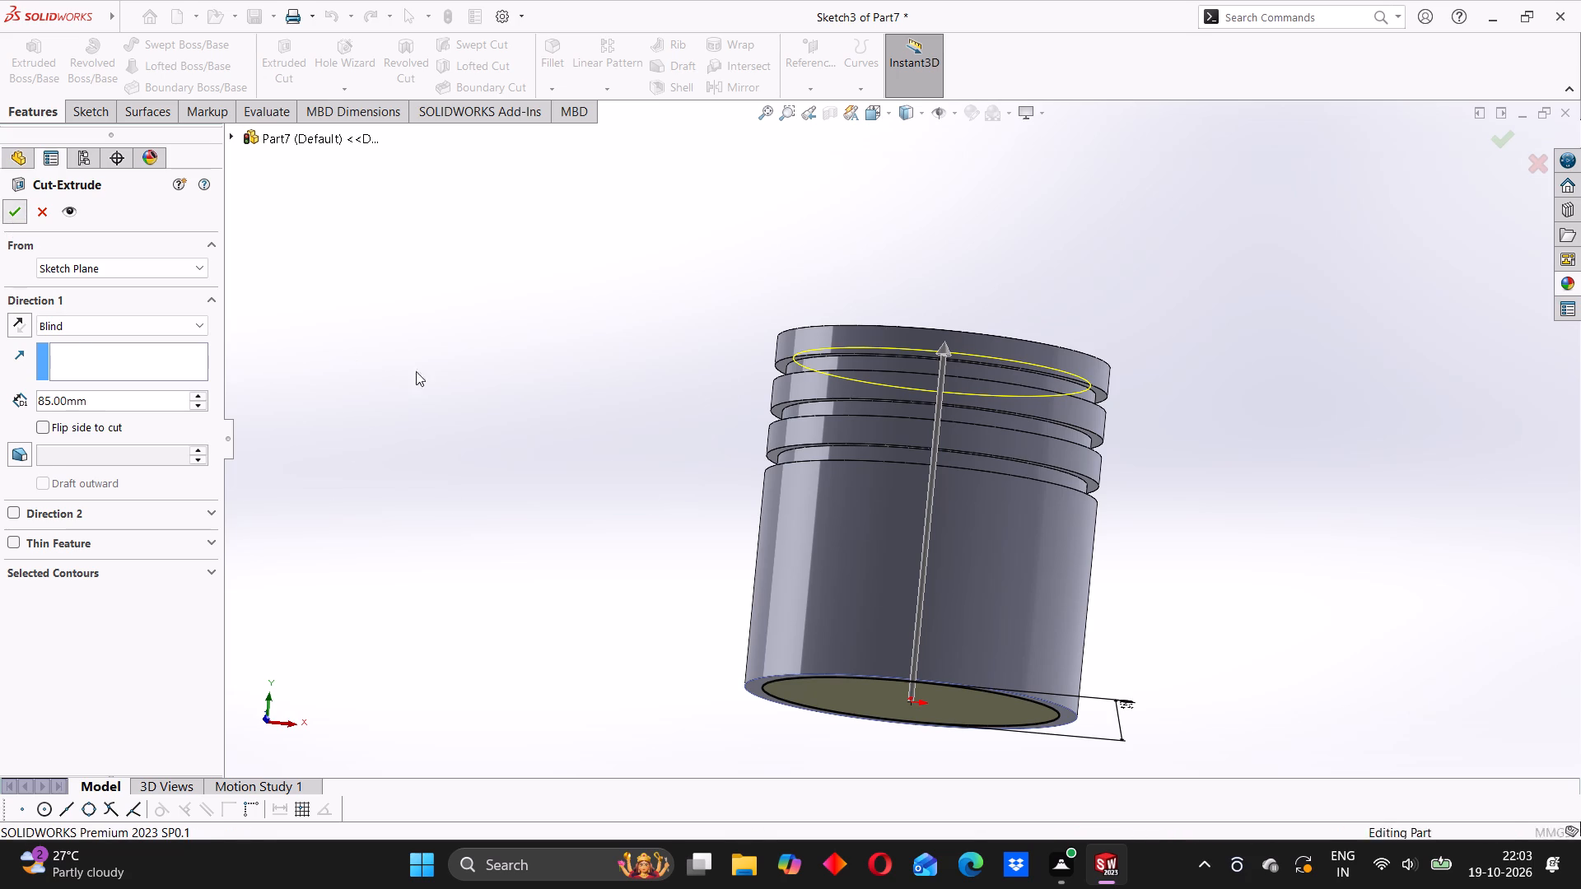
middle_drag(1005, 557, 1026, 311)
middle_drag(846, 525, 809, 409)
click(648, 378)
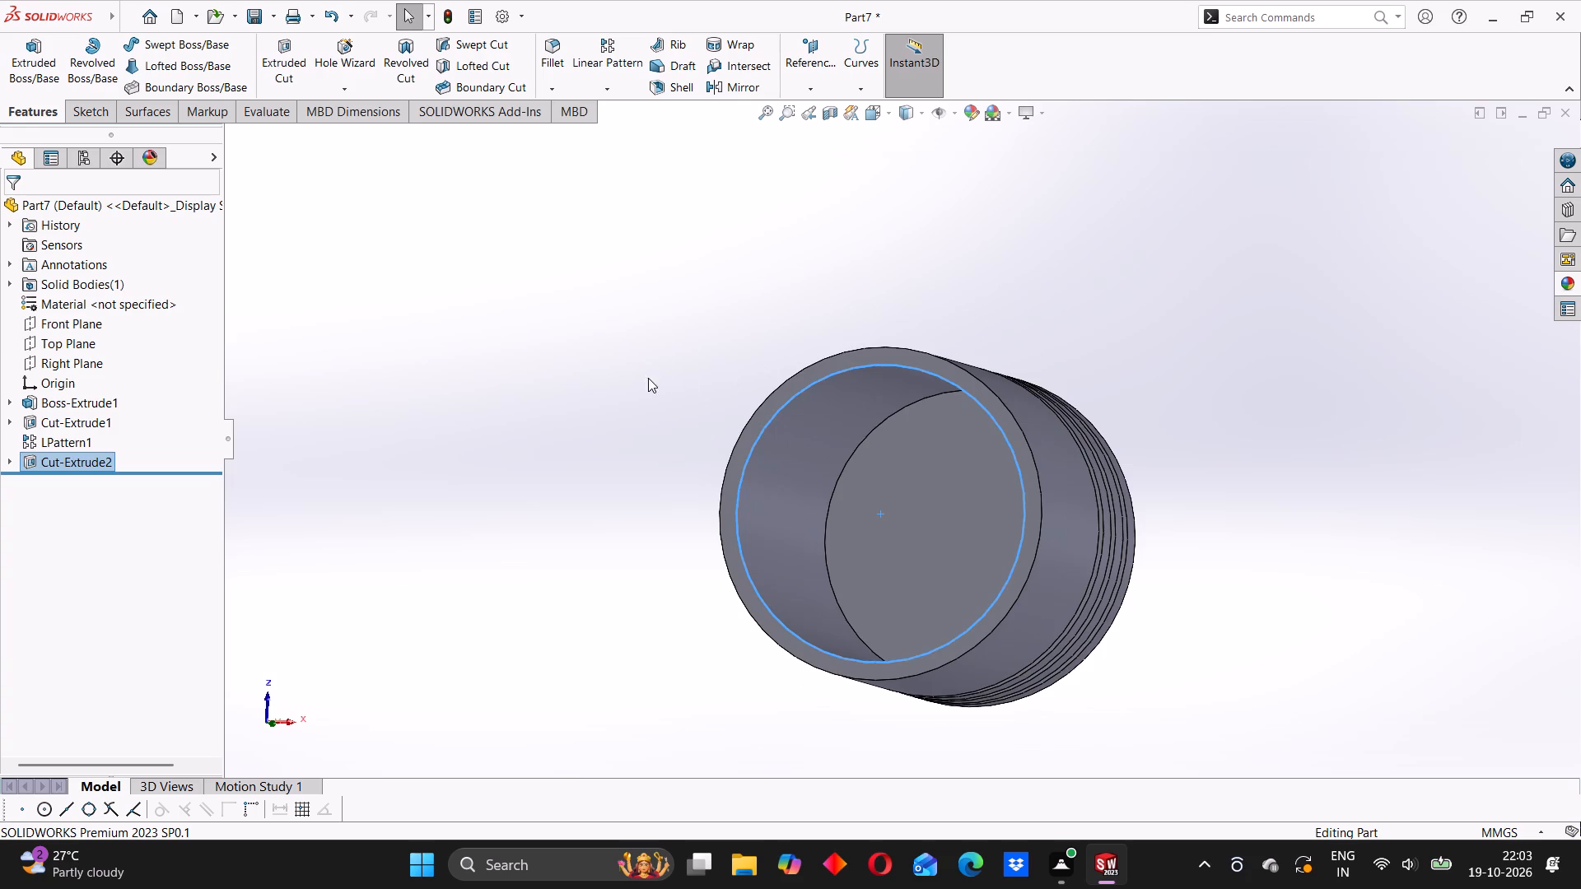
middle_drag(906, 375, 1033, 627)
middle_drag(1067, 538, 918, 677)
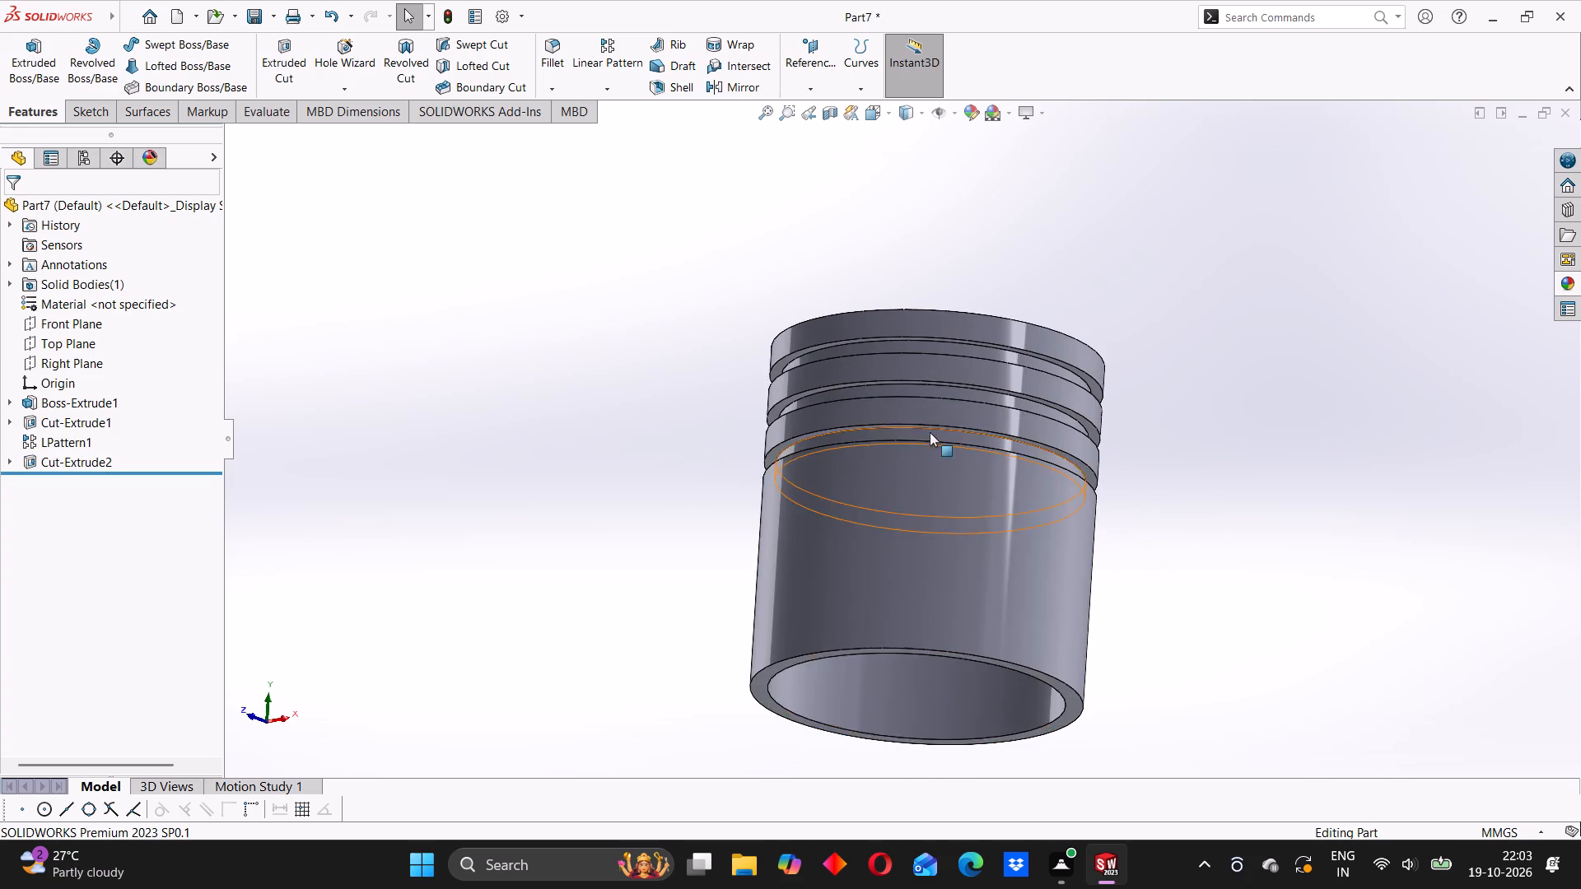
Add a 5 mm high Dome to the piston's flat top face, found through the command search.
scroll(930, 432, up, 2)
middle_drag(930, 430, 975, 589)
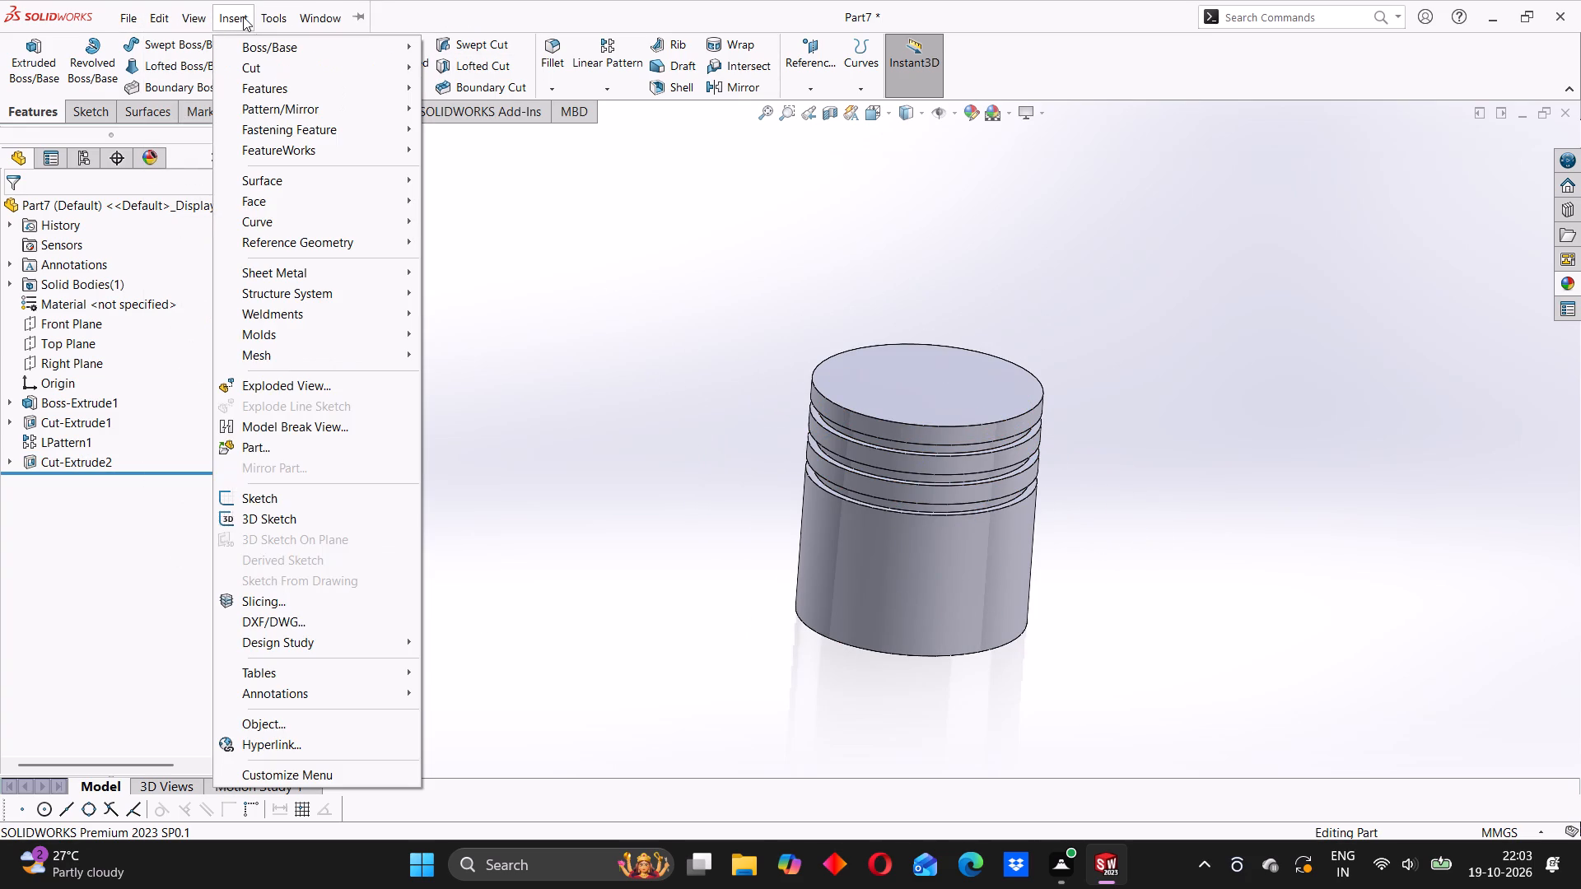
click(240, 16)
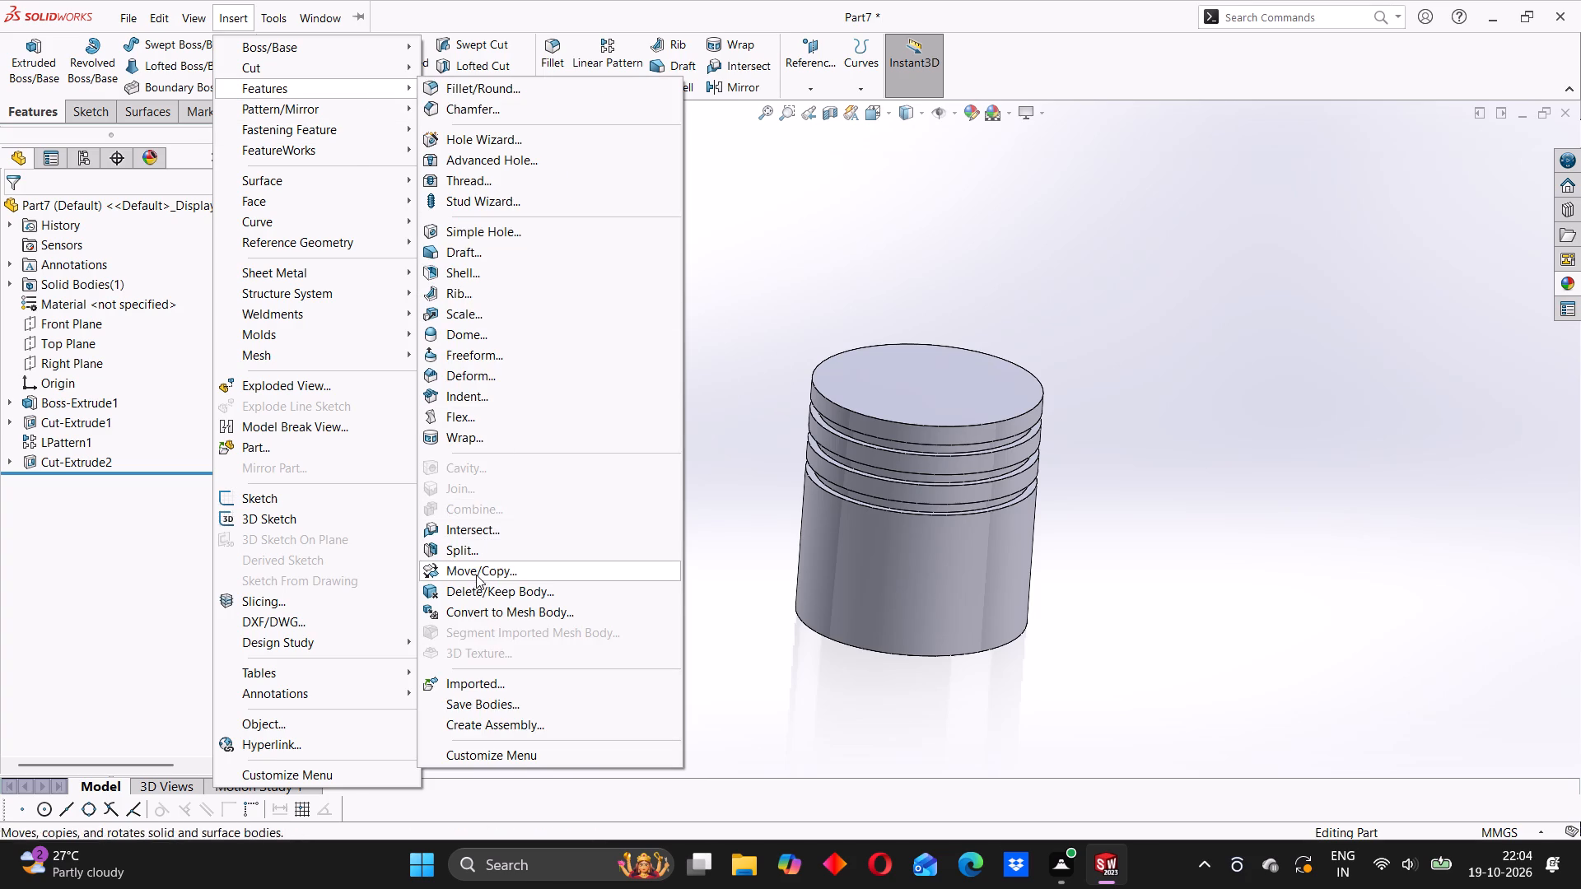
click(804, 277)
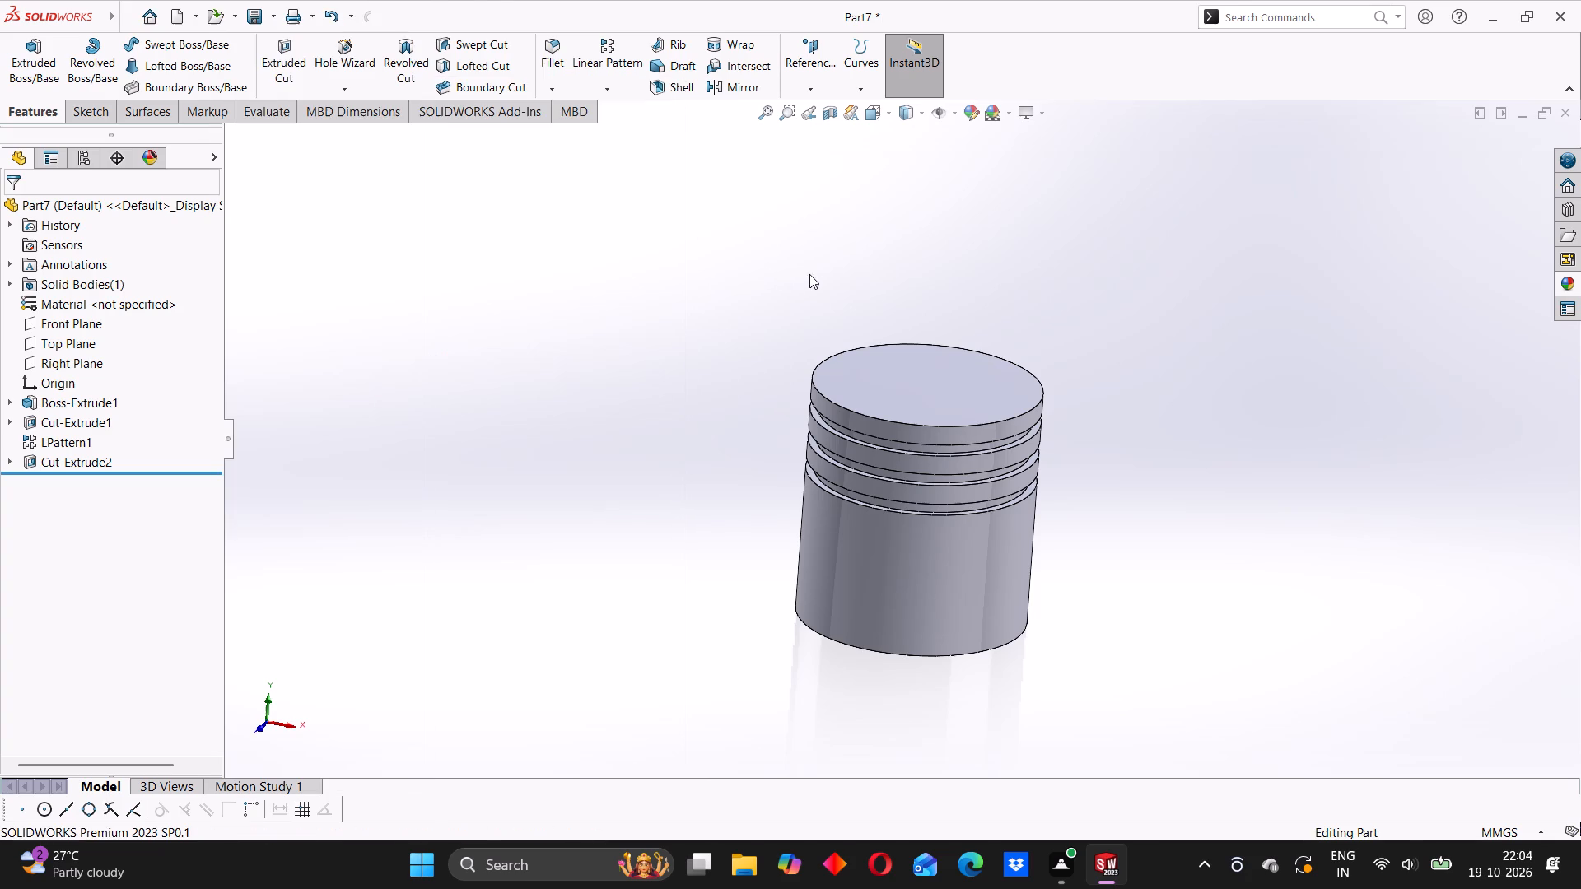
click(1276, 13)
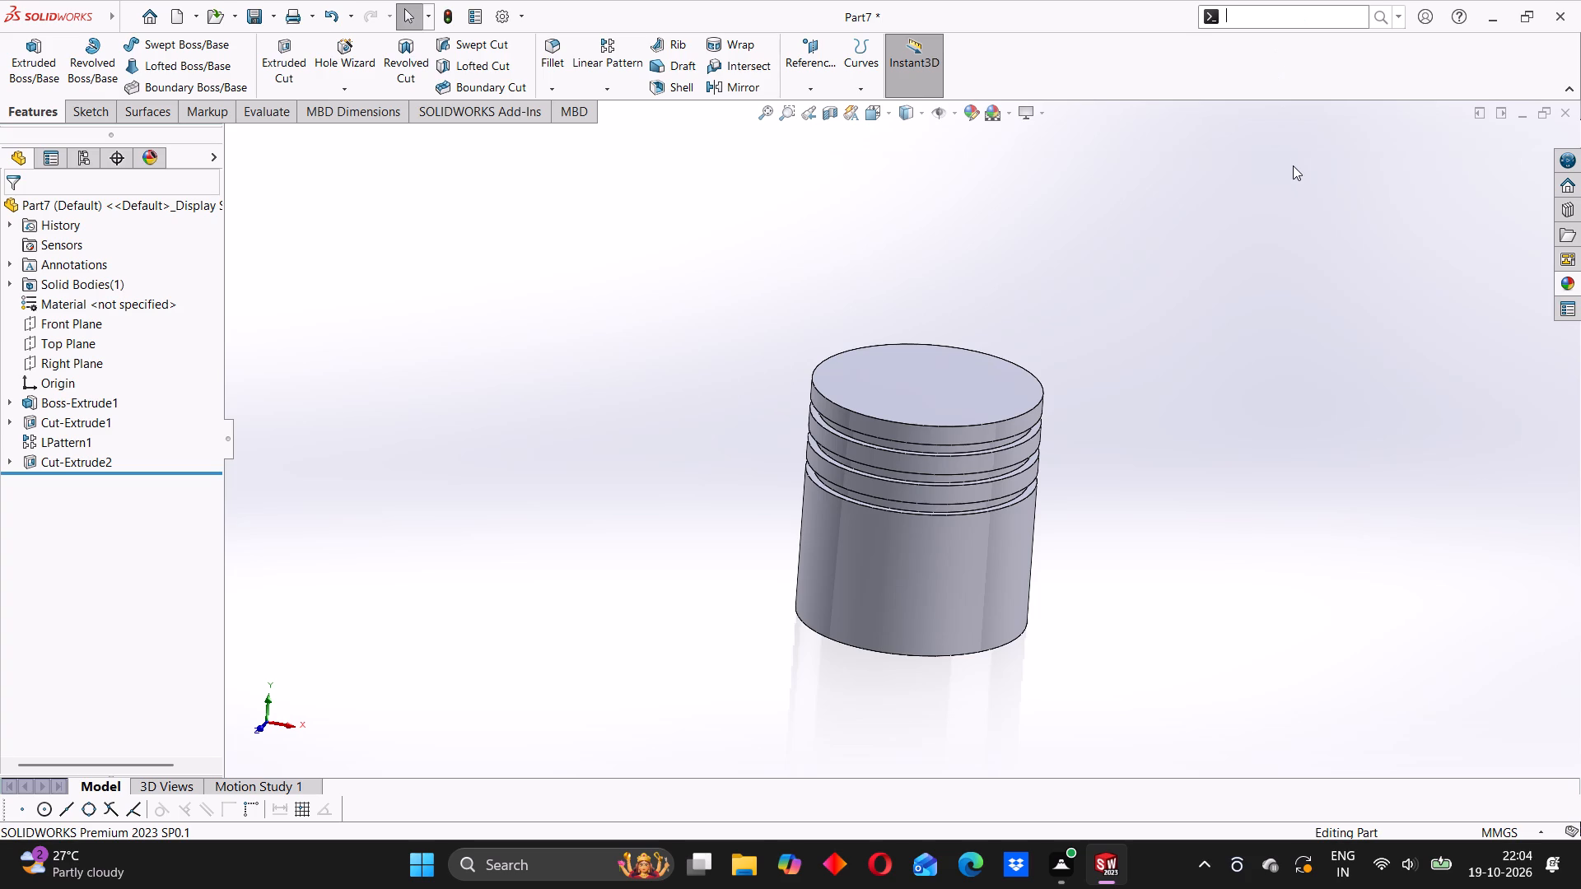
text(dome)
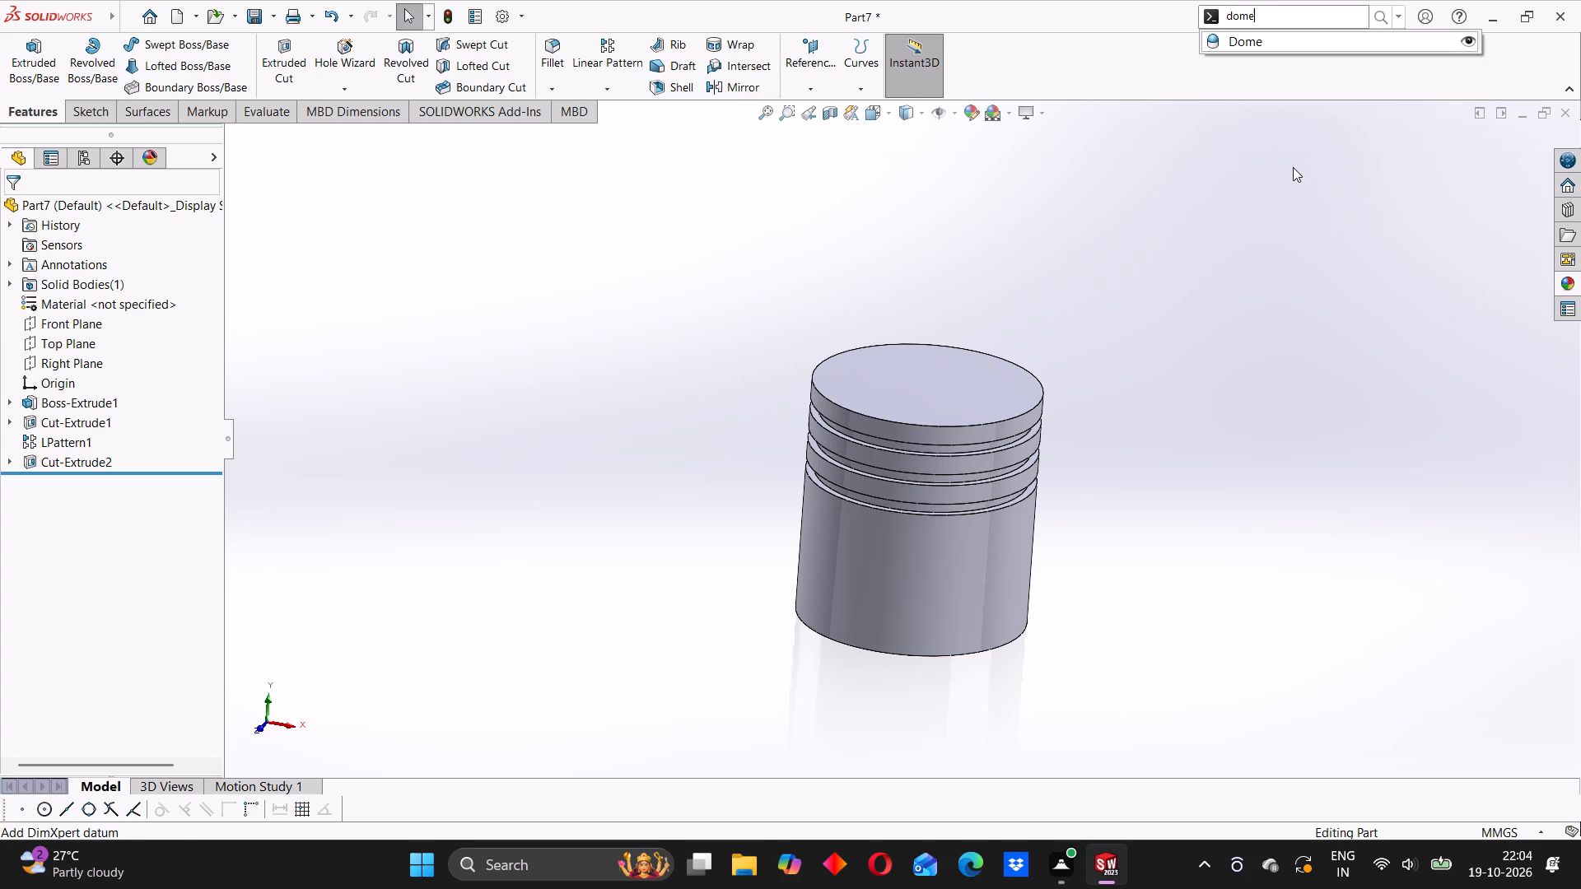
click(1253, 35)
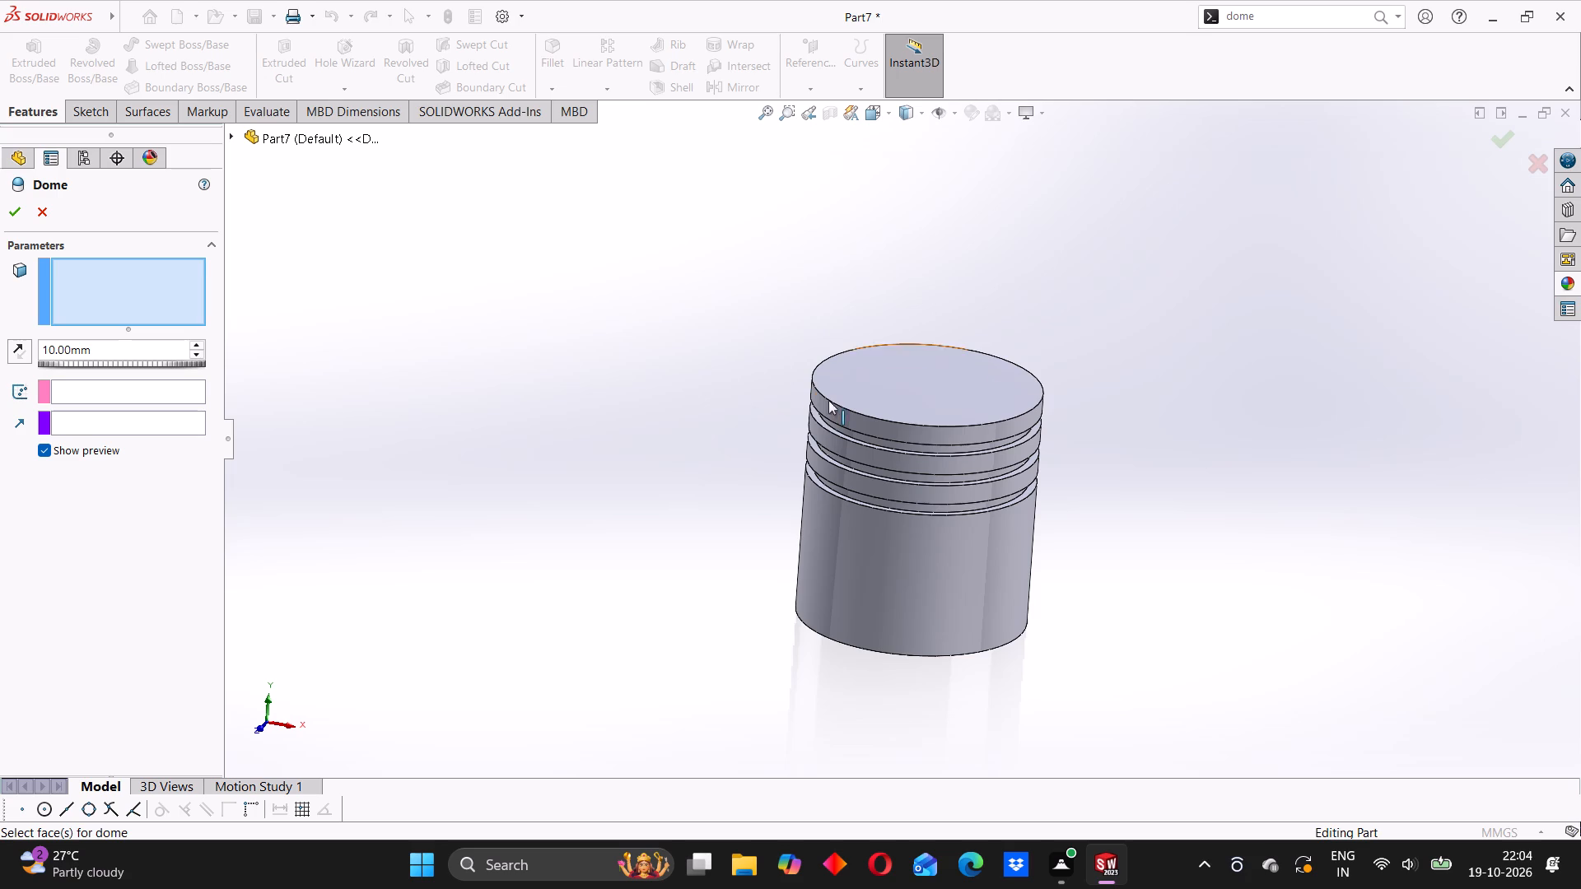
click(921, 380)
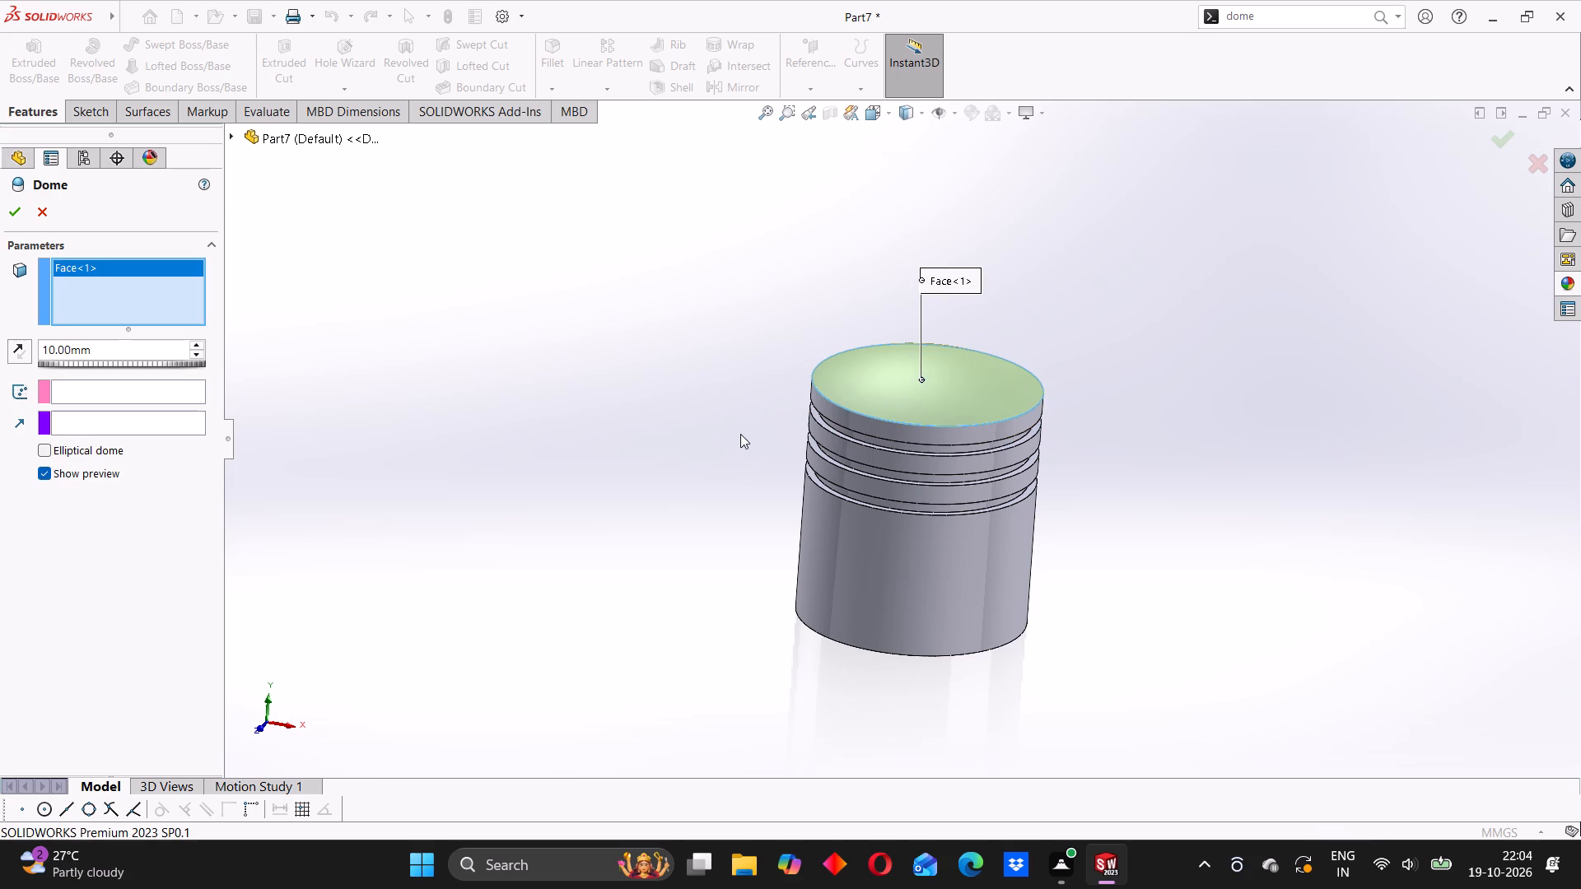
drag(111, 351, 24, 361)
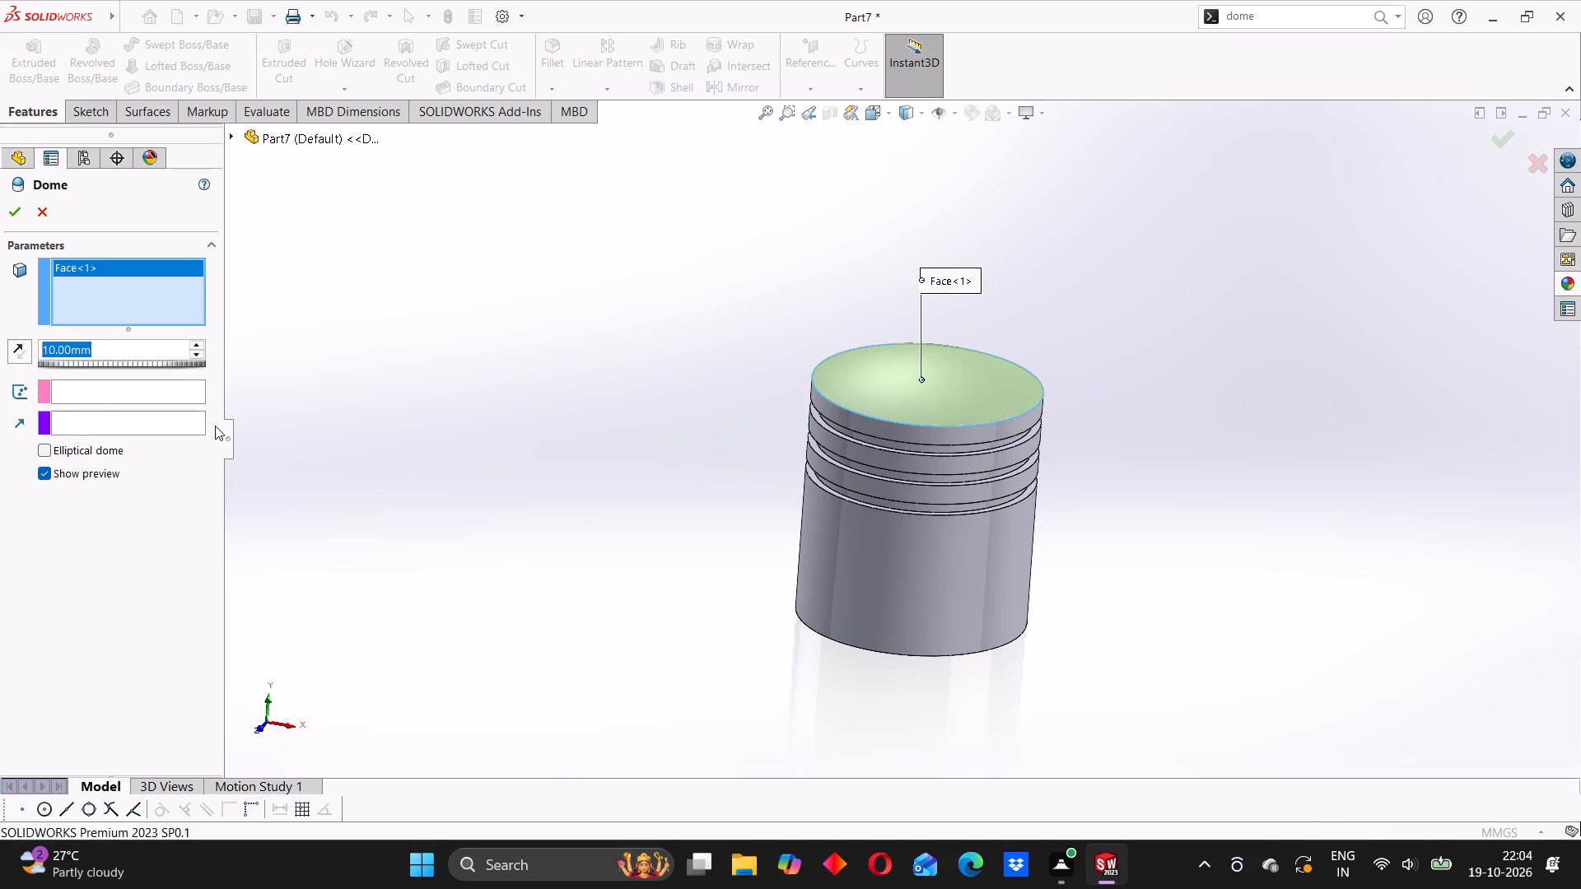
key(5)
key(Return)
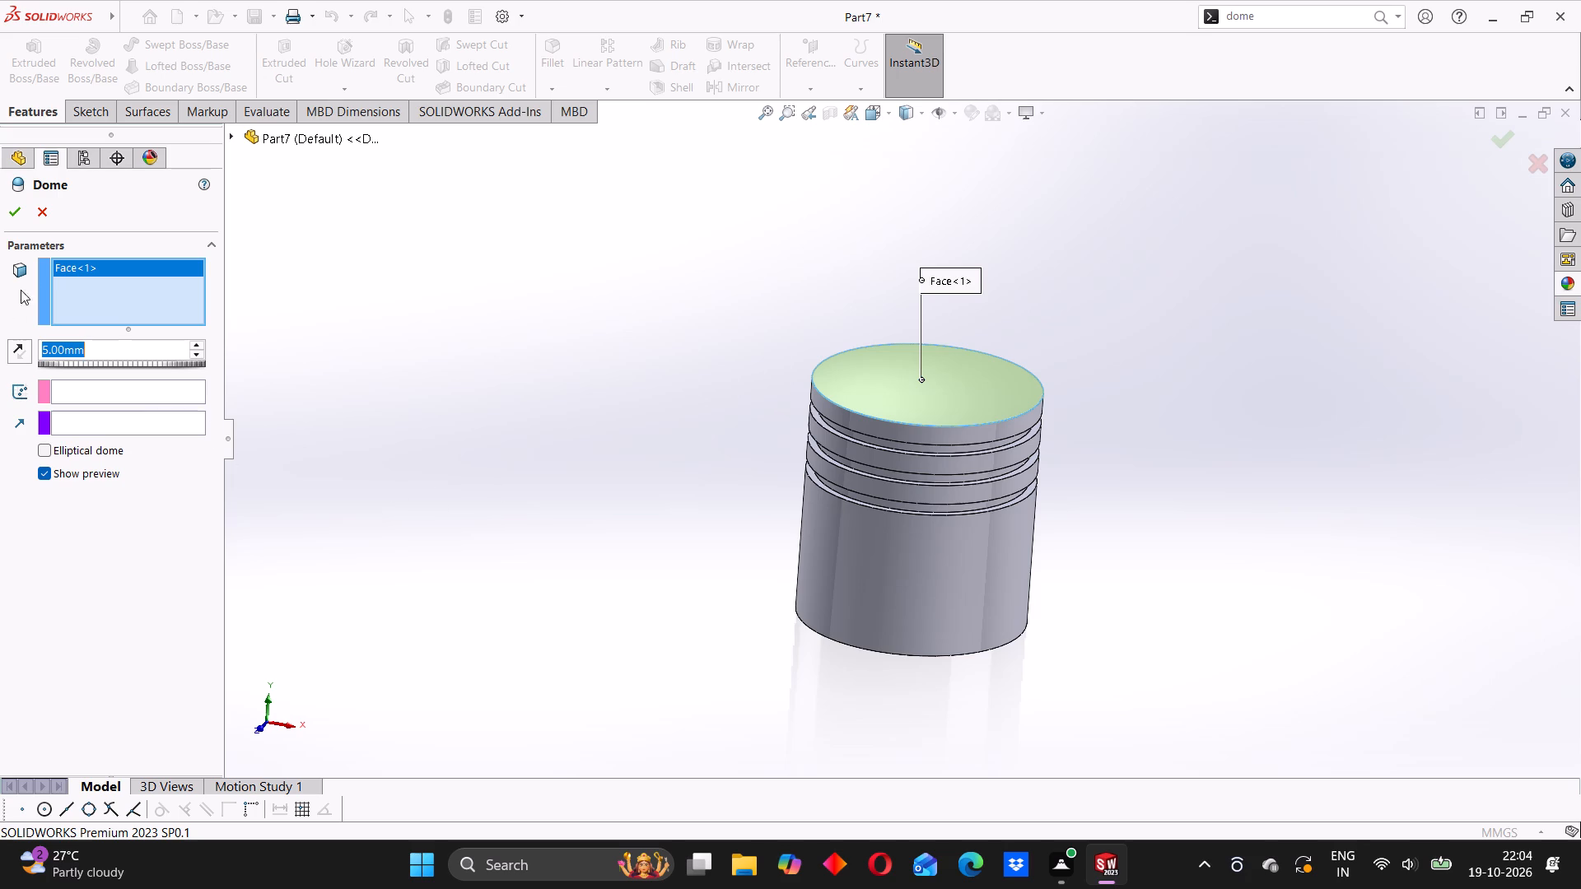
click(8, 212)
Examine the domed piston crown, the ring grooves and the hollow underside from several angles.
middle_drag(804, 525, 879, 375)
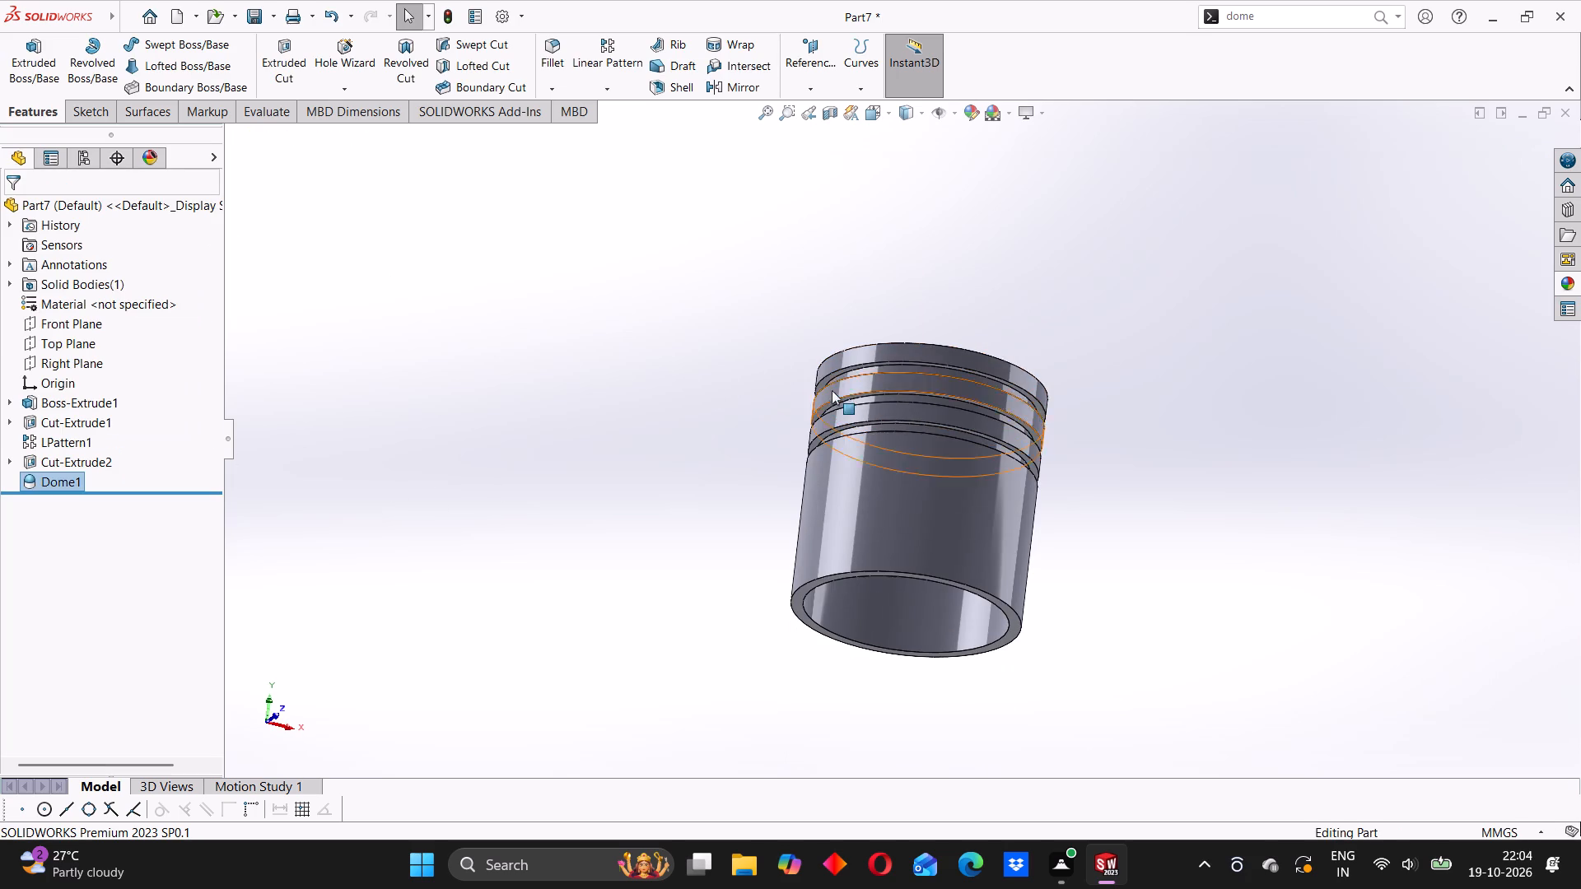
click(748, 405)
middle_drag(896, 370, 930, 512)
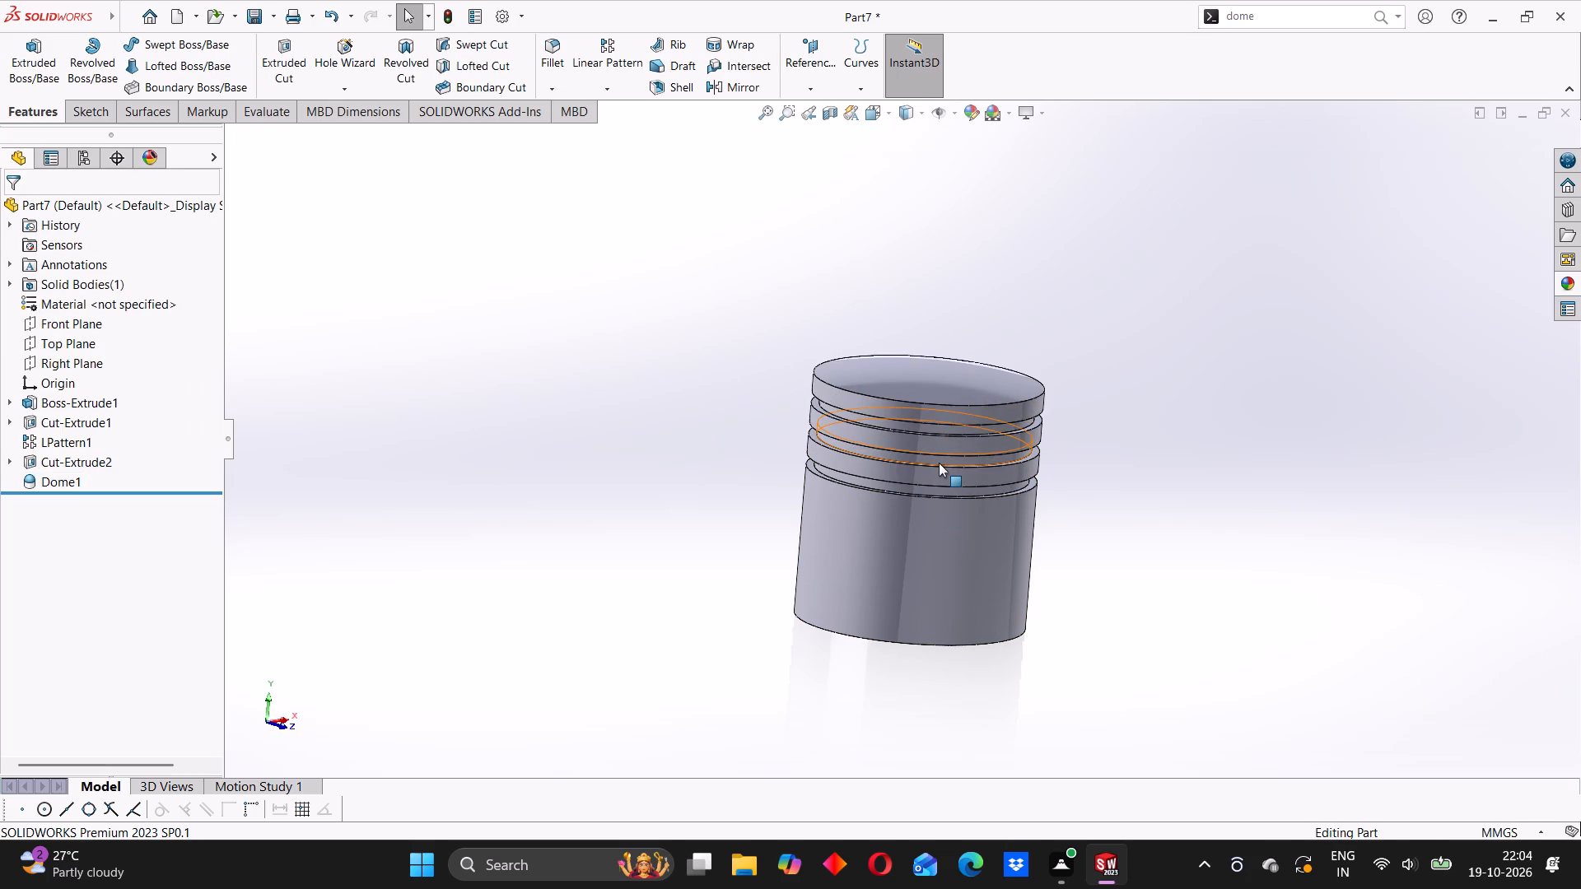
scroll(948, 451, down, 4)
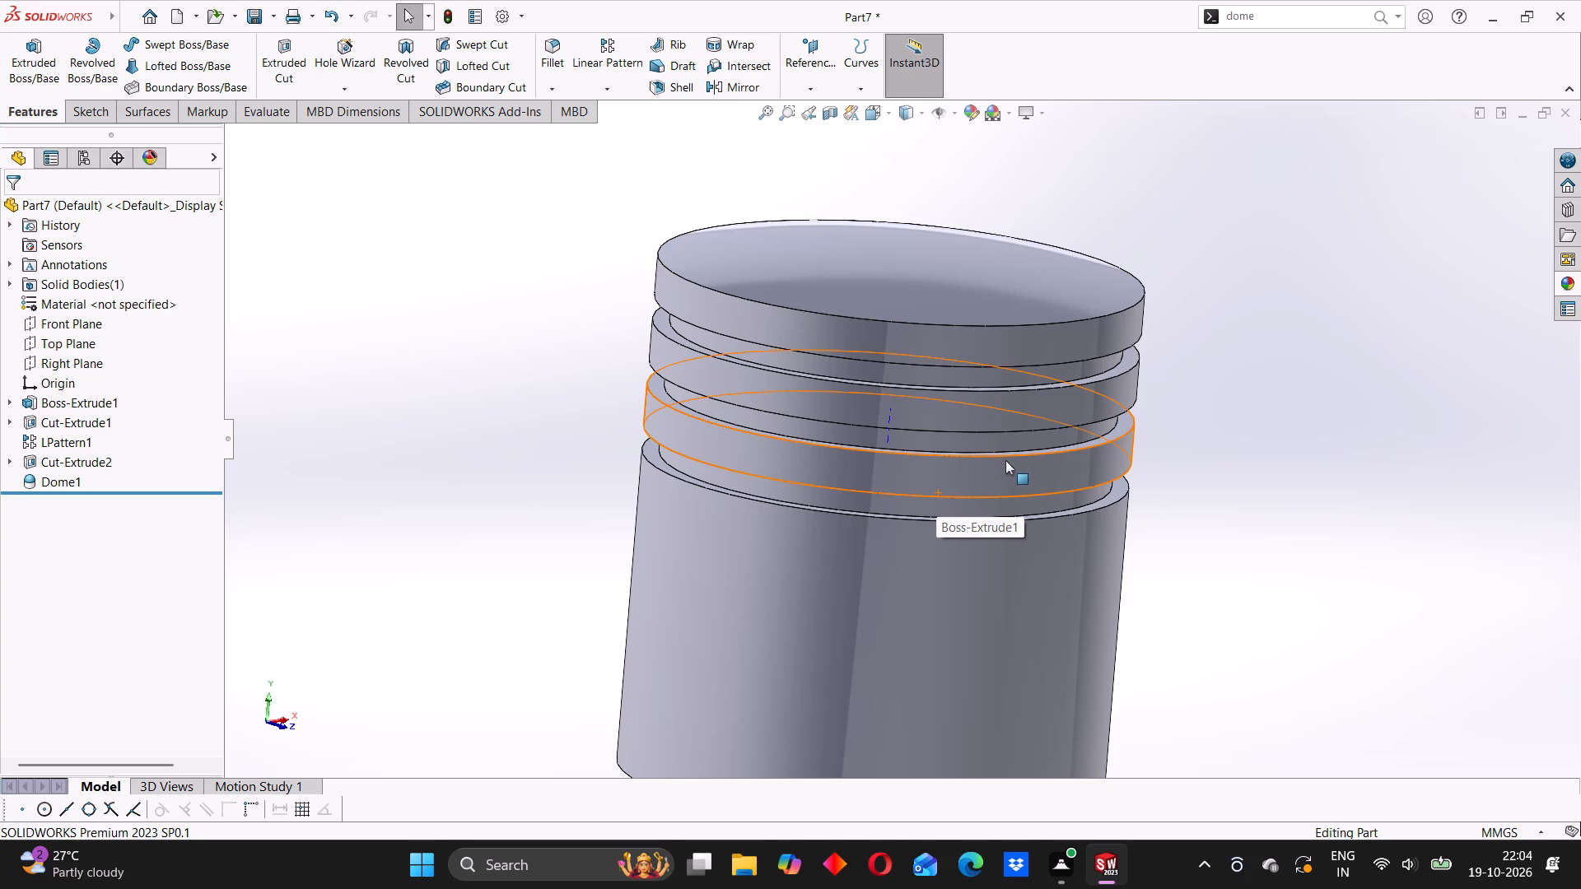
scroll(949, 483, up, 3)
middle_drag(1066, 520, 985, 463)
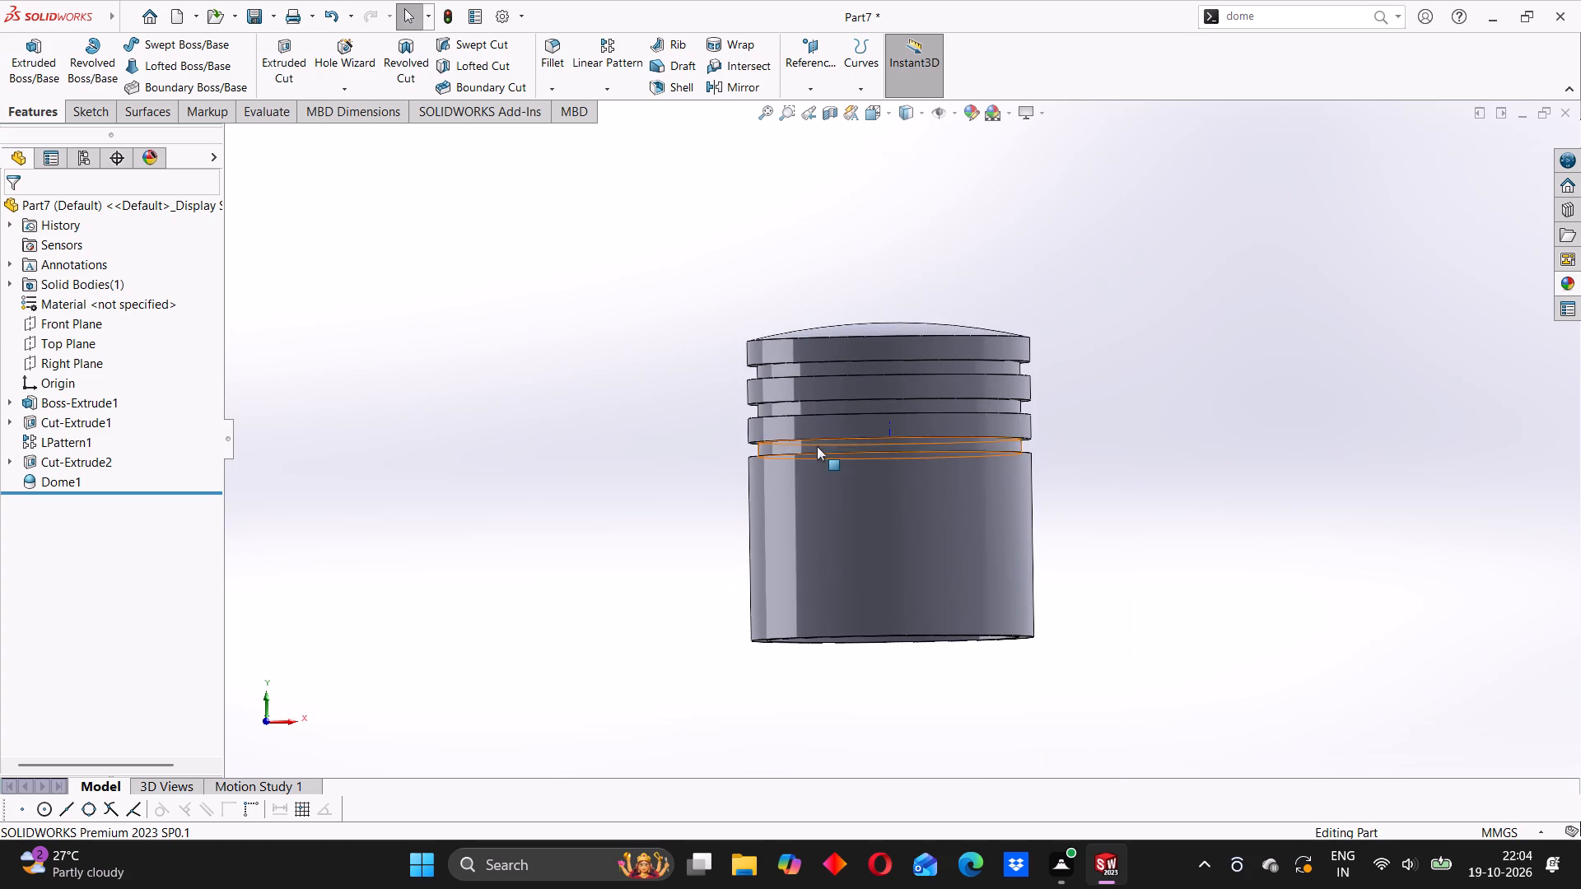
scroll(828, 435, down, 2)
middle_drag(822, 491, 870, 492)
scroll(900, 493, up, 2)
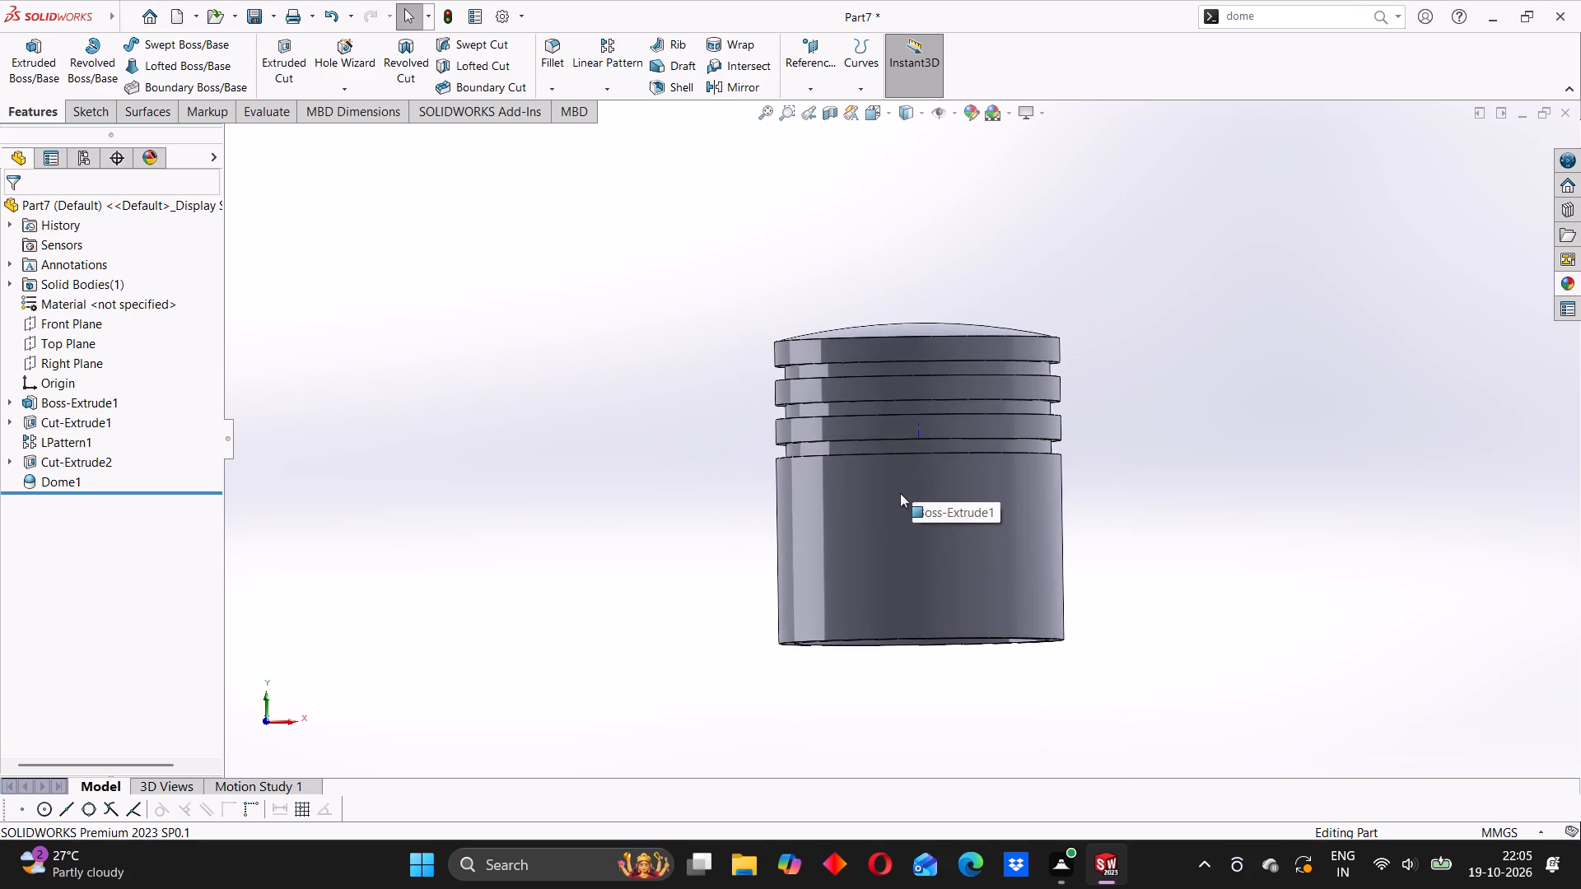
middle_drag(865, 502, 880, 529)
scroll(806, 435, down, 1)
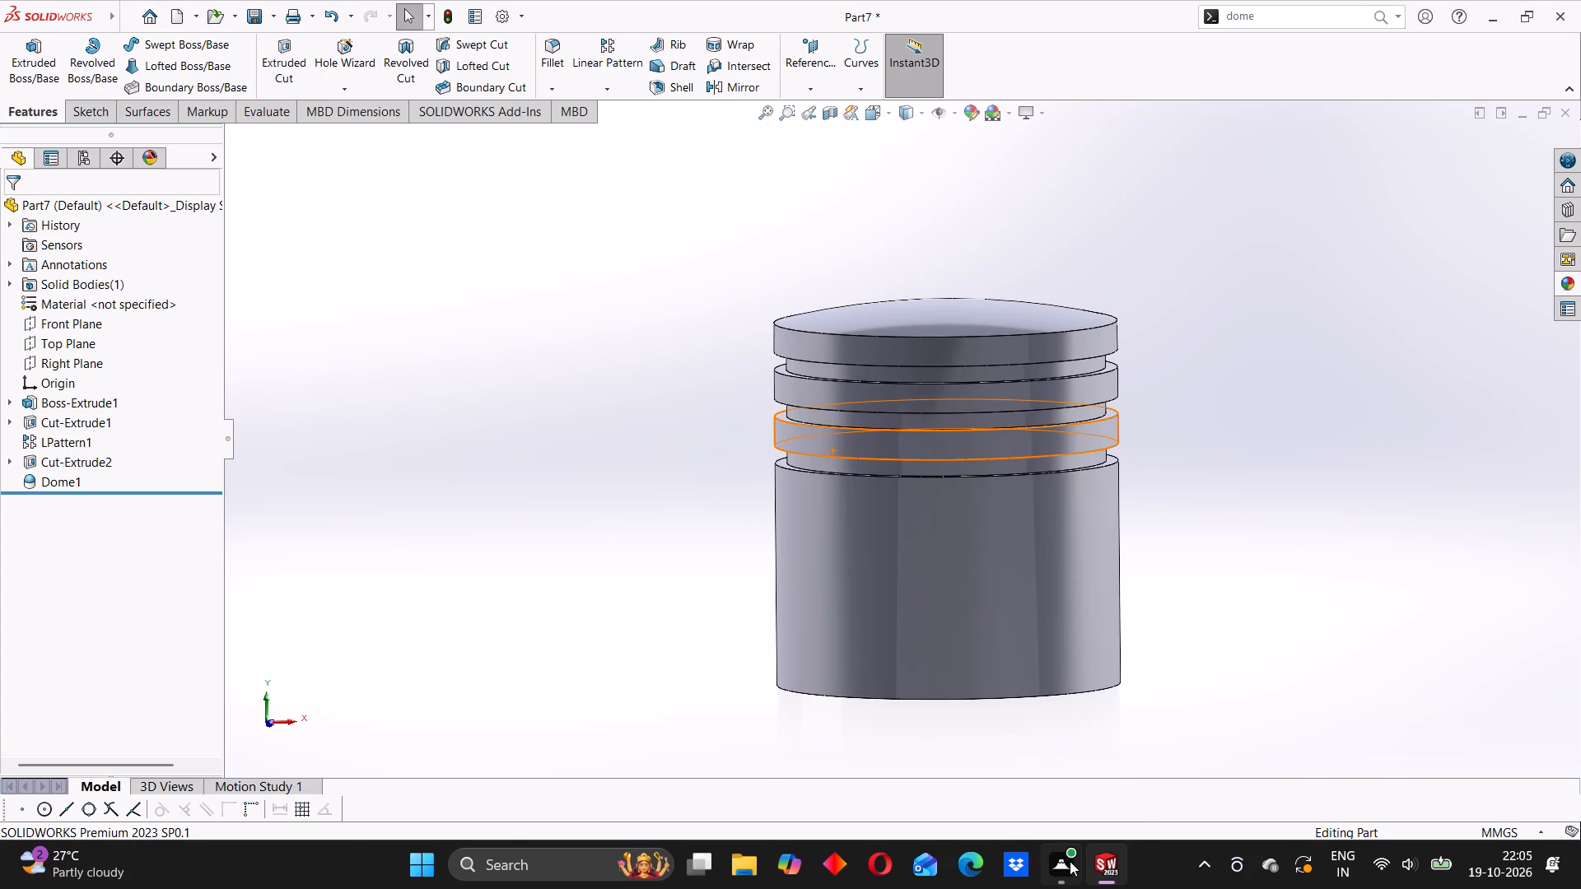
scroll(956, 451, up, 1)
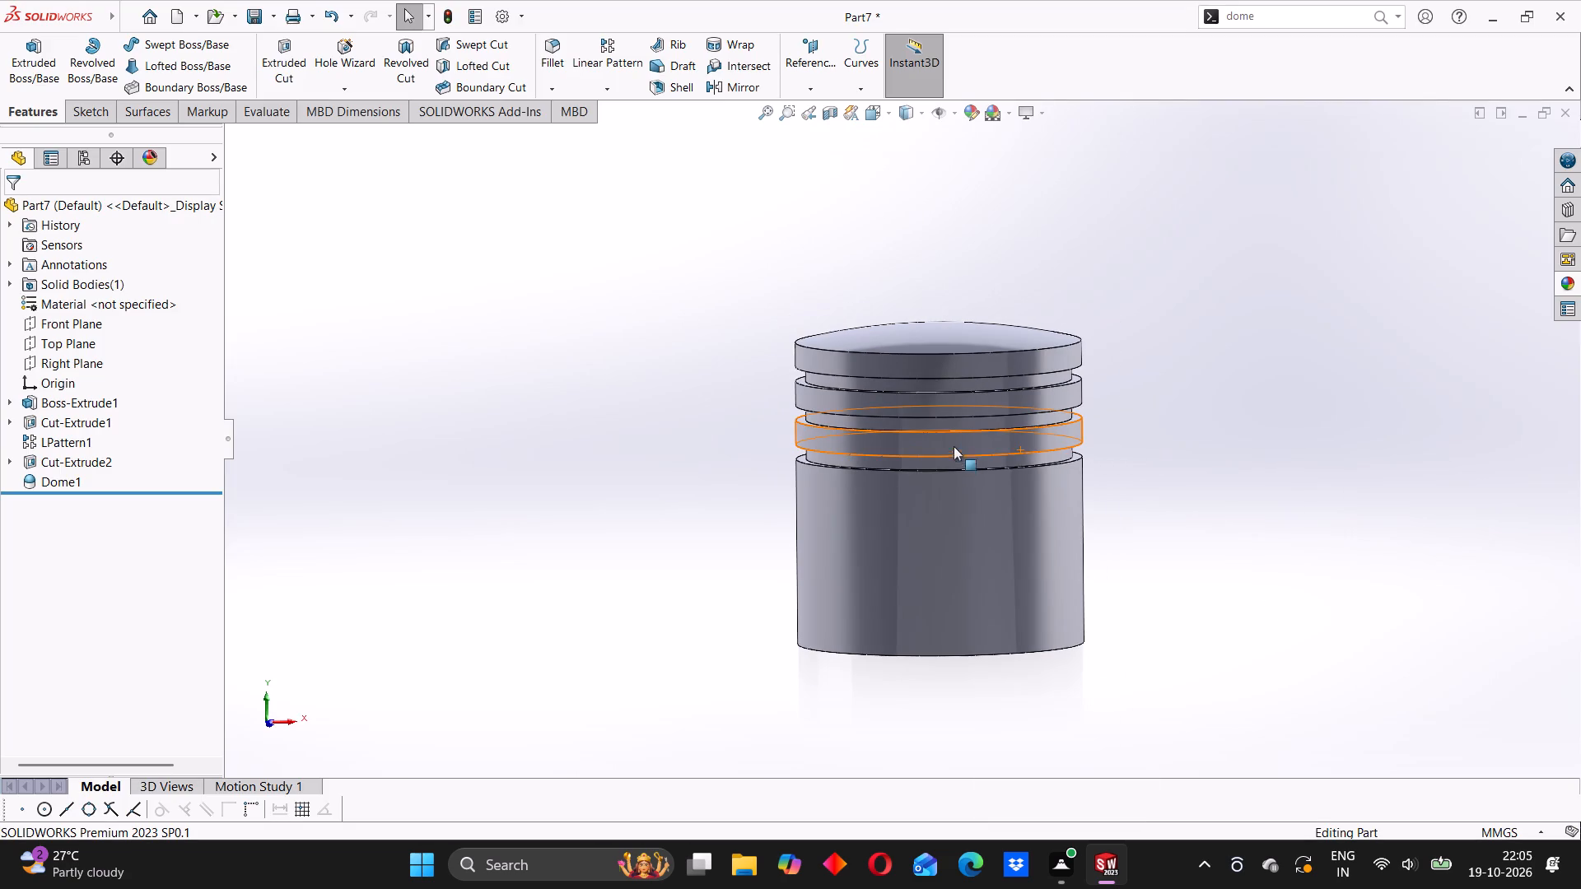
scroll(931, 426, down, 3)
middle_drag(877, 489, 906, 503)
scroll(915, 505, up, 2)
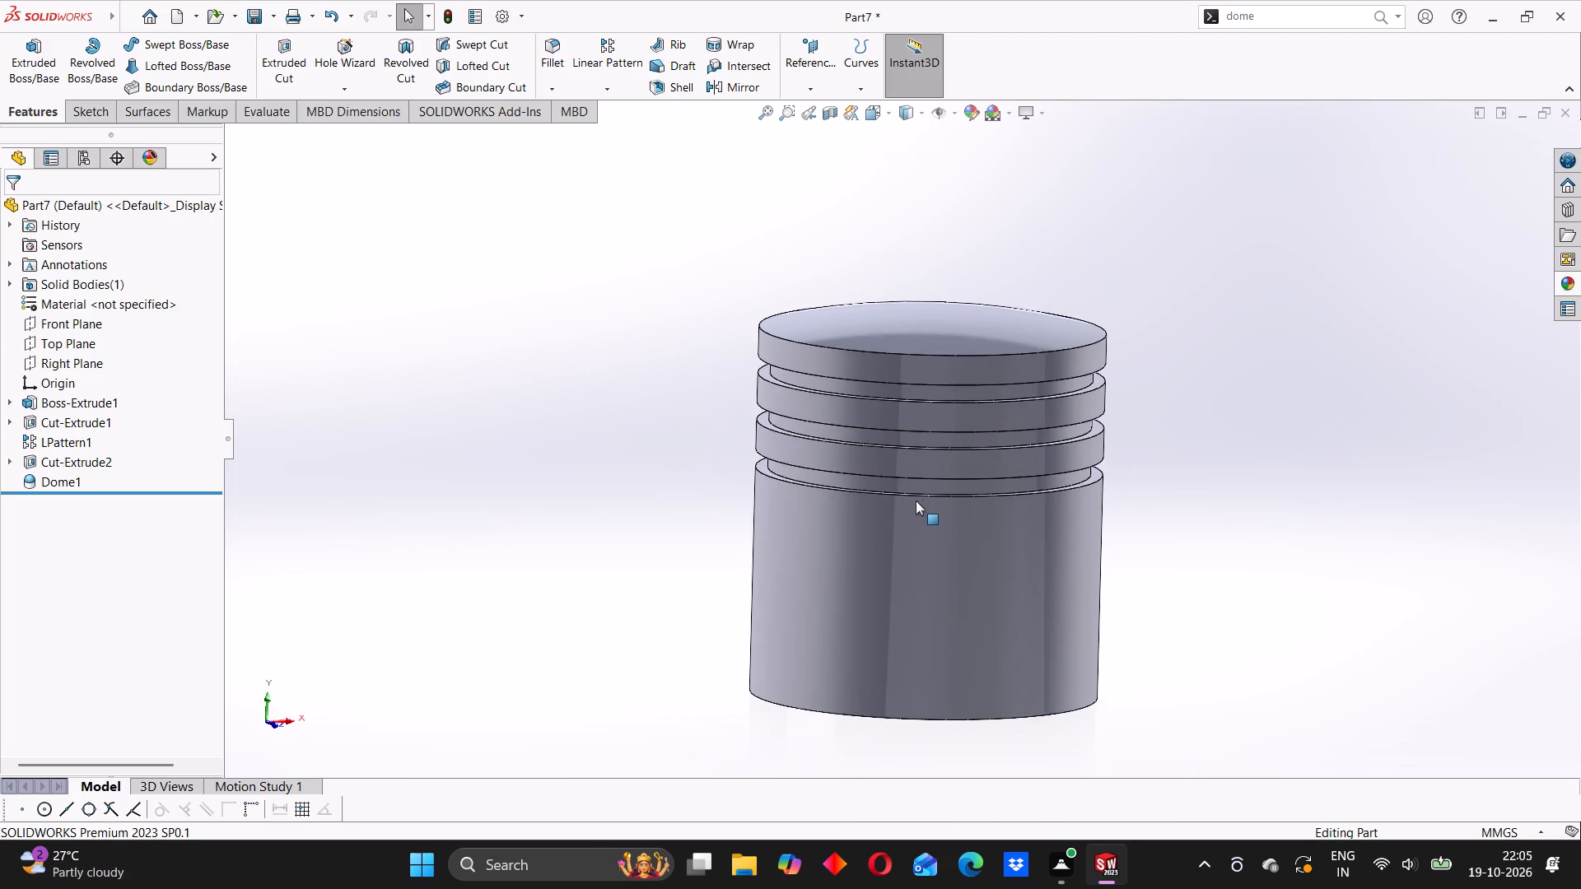
scroll(905, 447, down, 1)
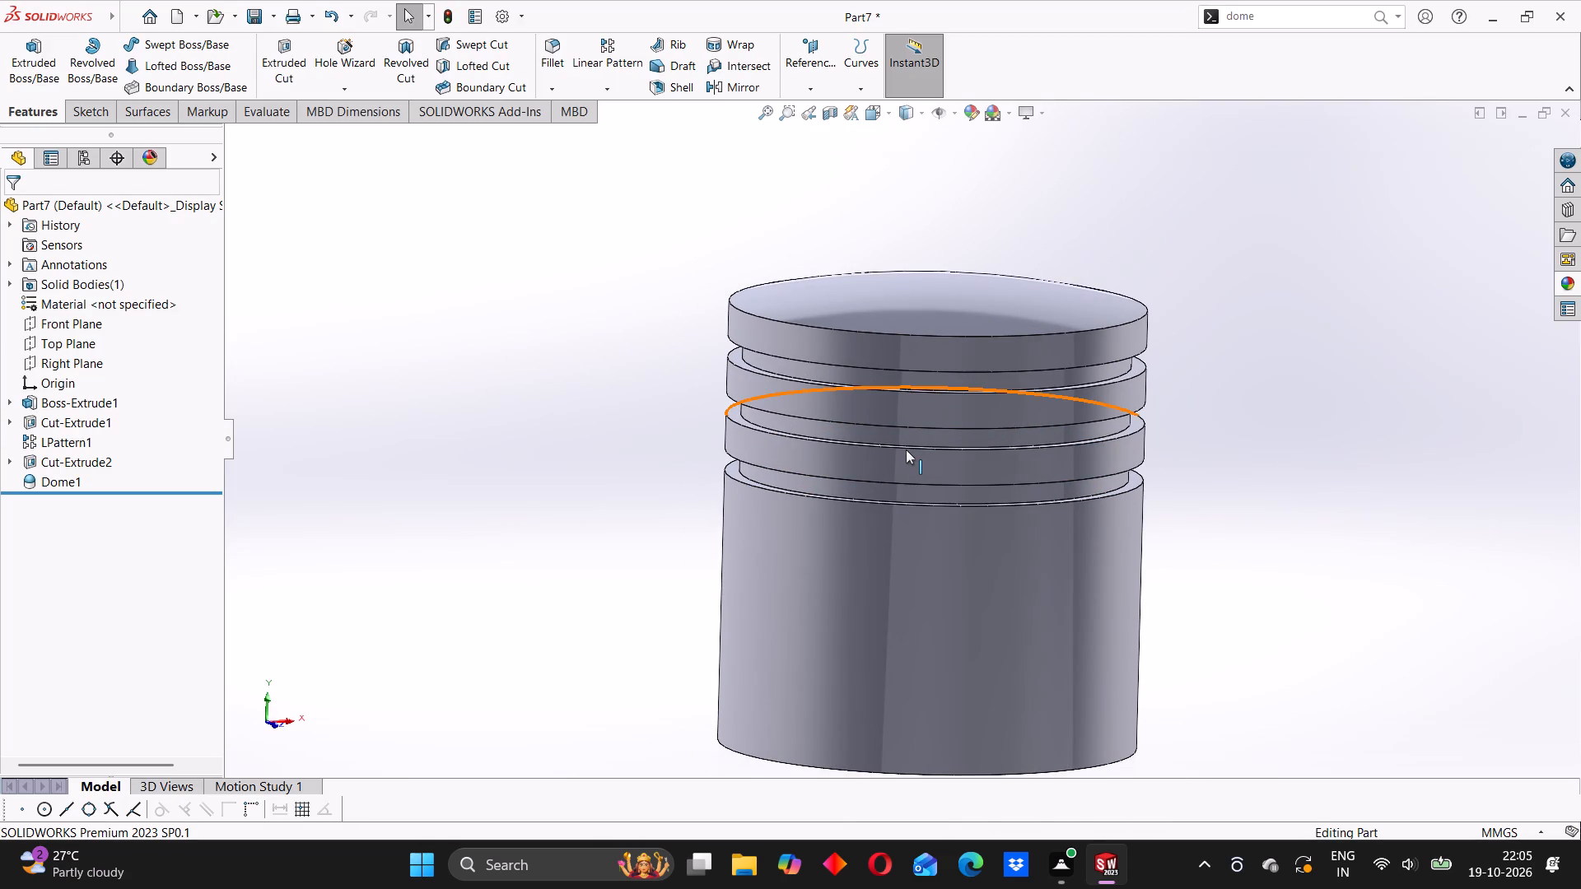
scroll(963, 471, up, 2)
middle_drag(1075, 435, 1074, 435)
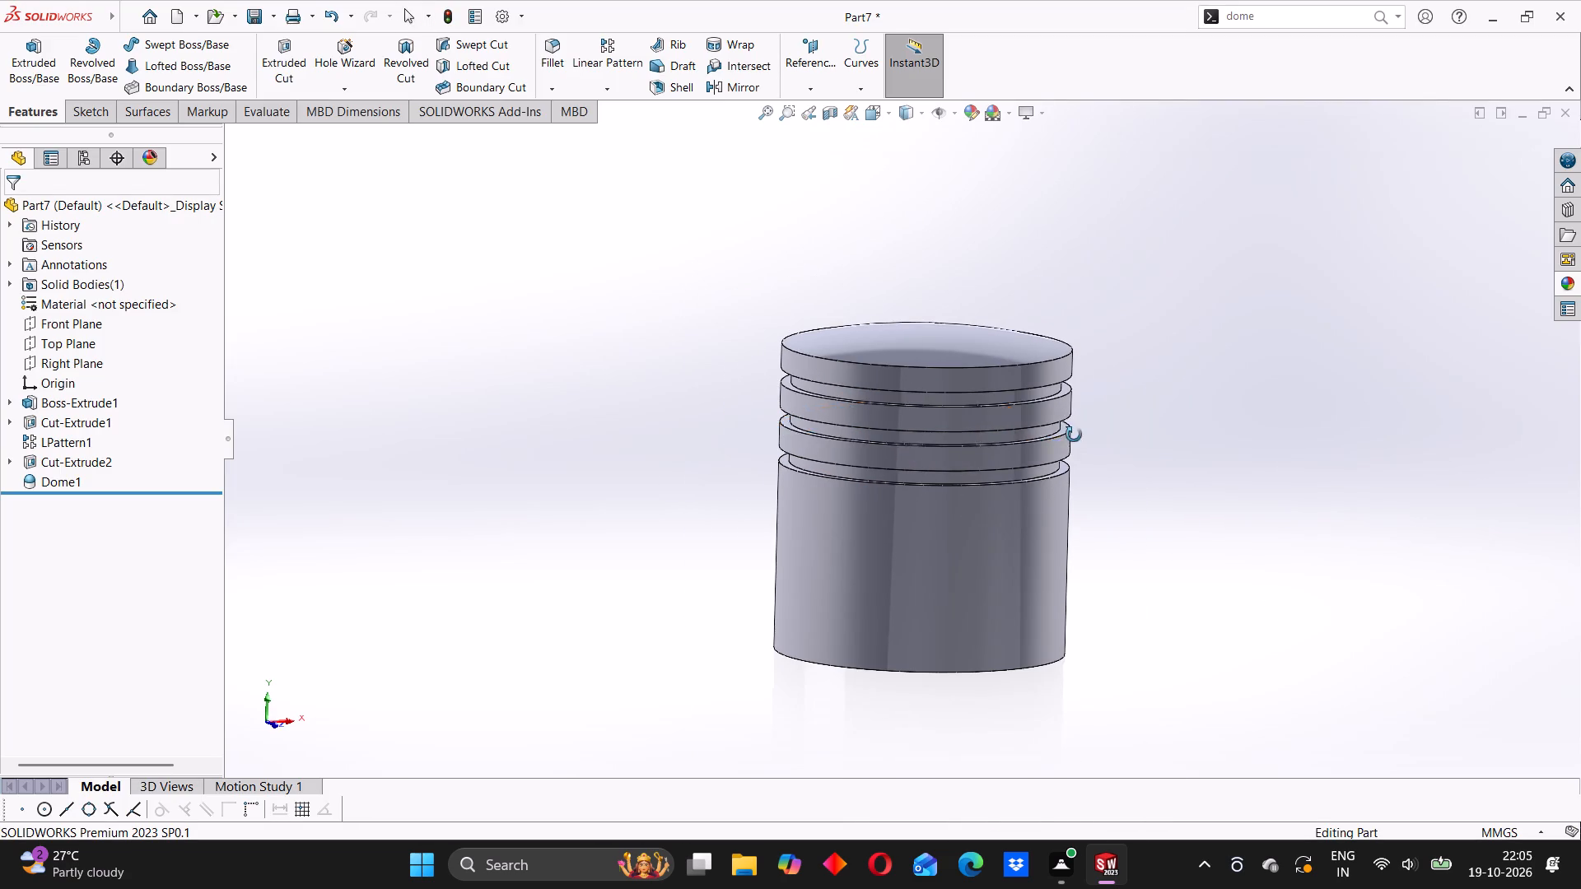
middle_drag(1074, 435, 996, 430)
scroll(956, 397, down, 3)
middle_drag(860, 459, 874, 468)
scroll(888, 465, up, 3)
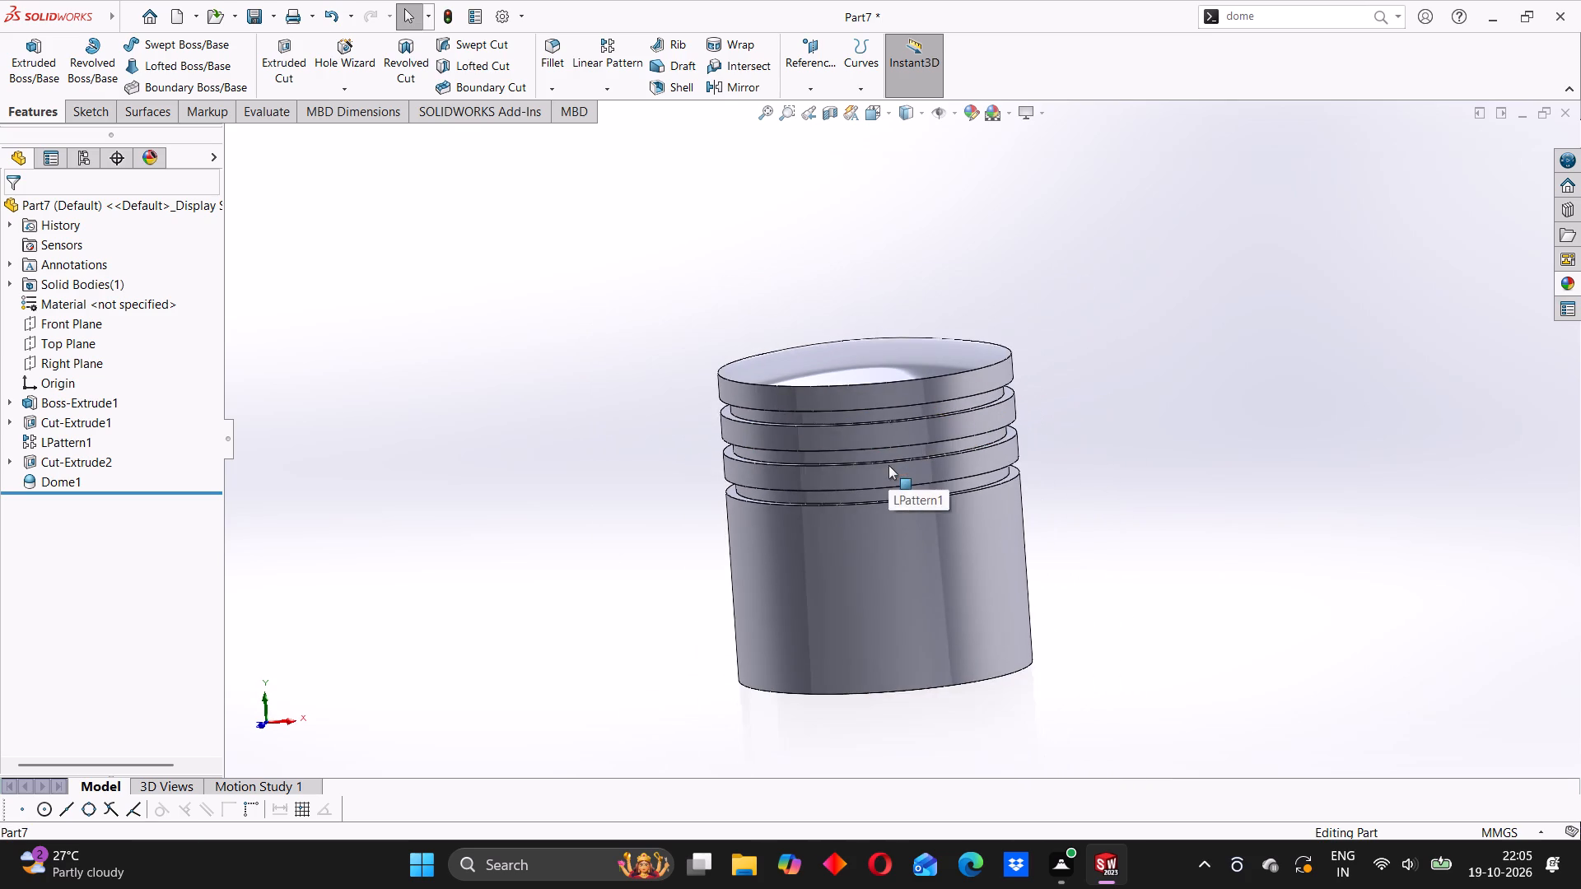
middle_drag(861, 438, 878, 449)
scroll(823, 443, down, 3)
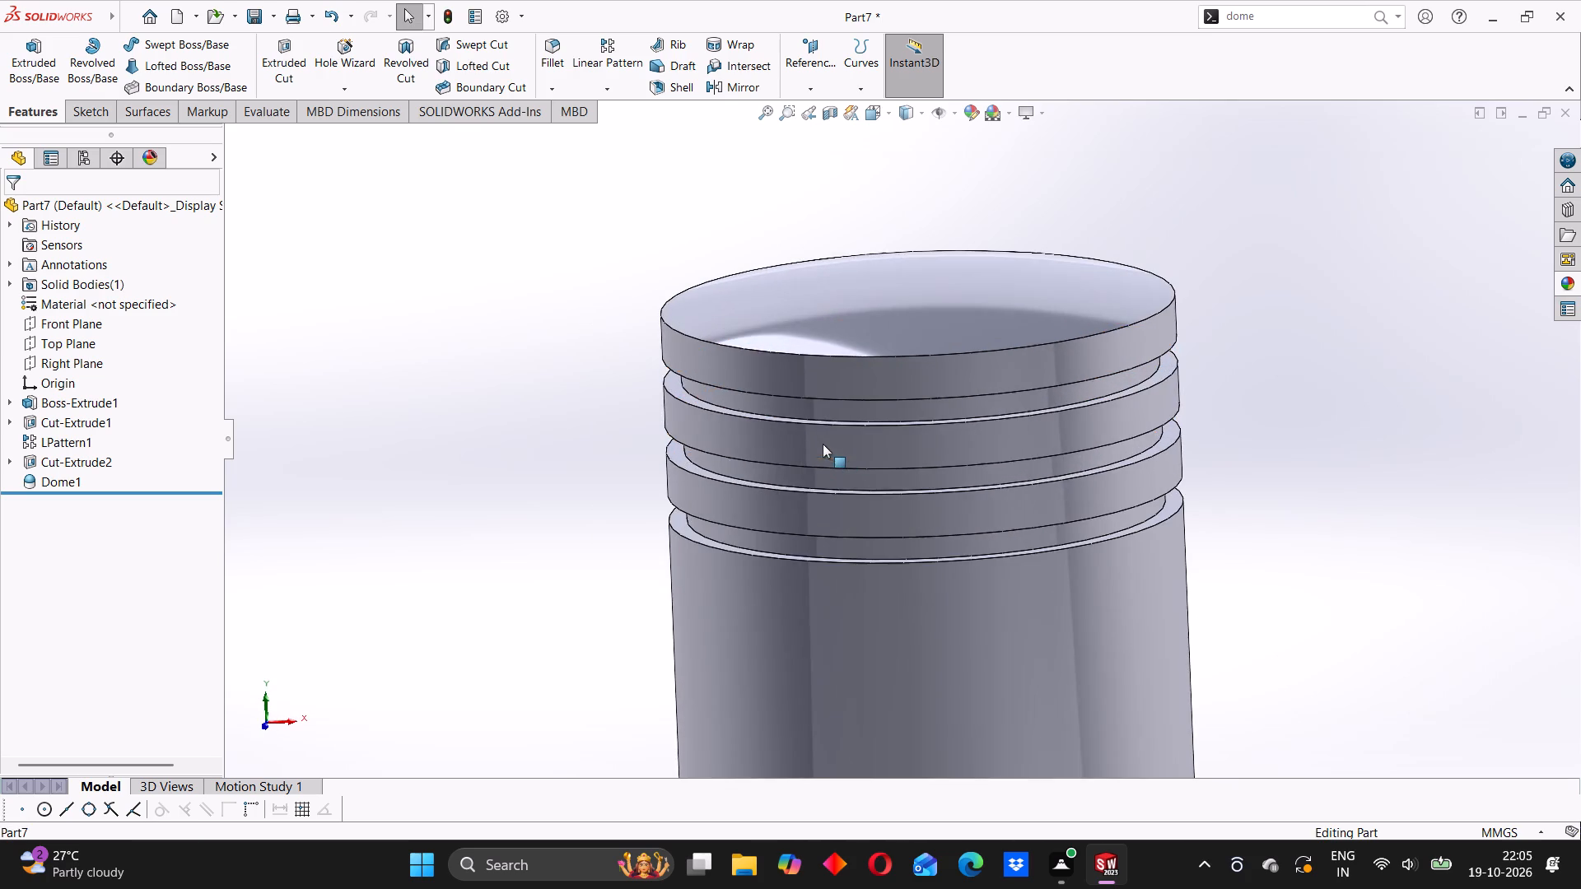
middle_drag(777, 479, 809, 472)
scroll(814, 468, up, 3)
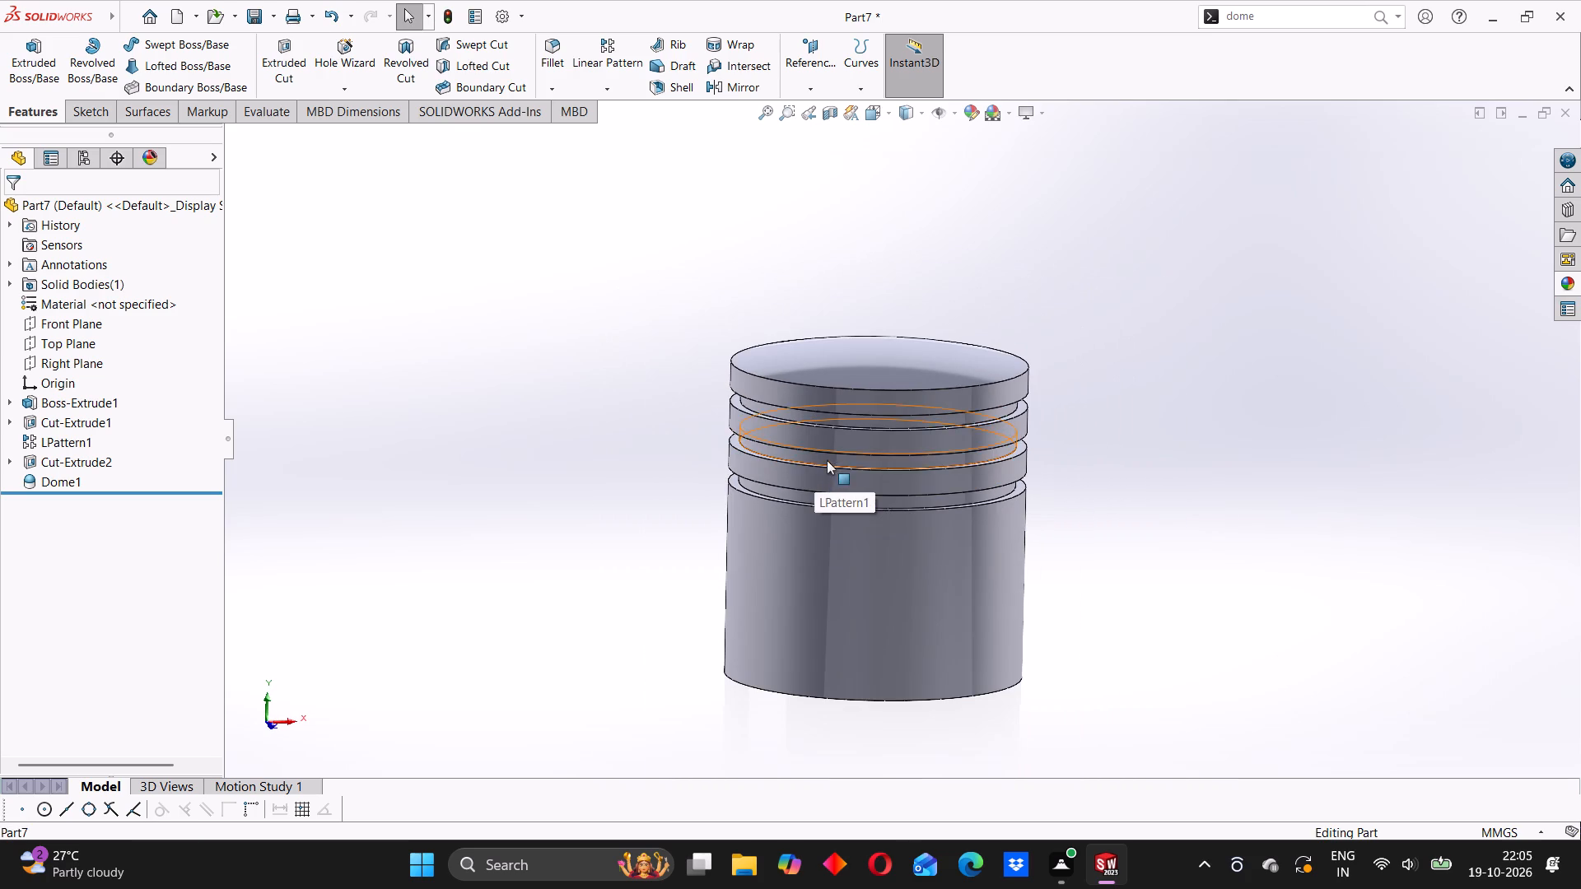
scroll(829, 447, down, 1)
middle_drag(893, 461, 873, 445)
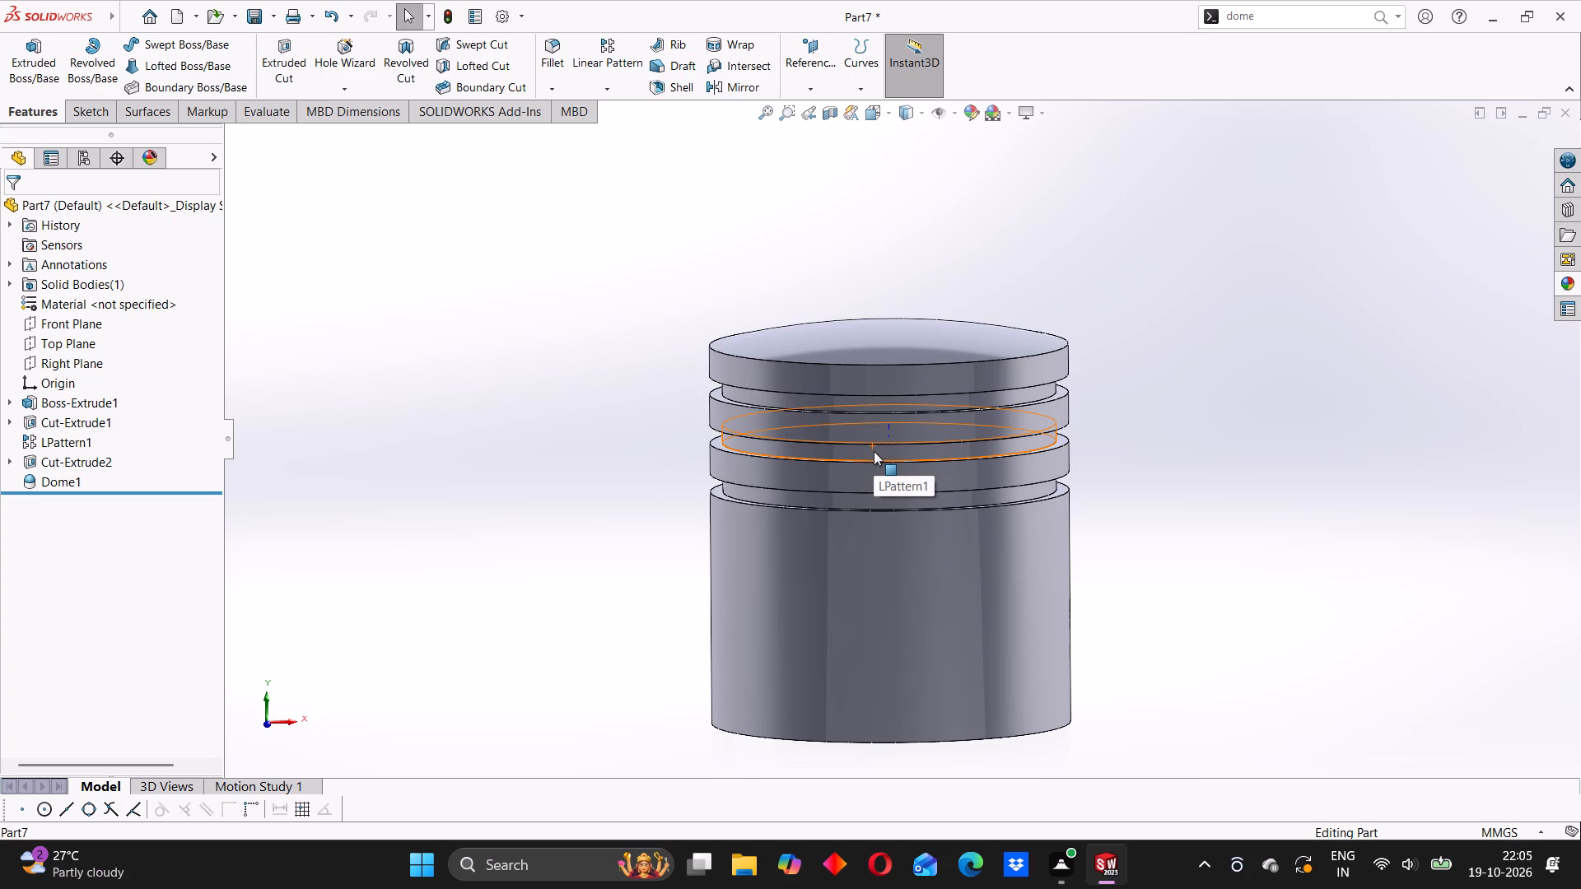
click(626, 403)
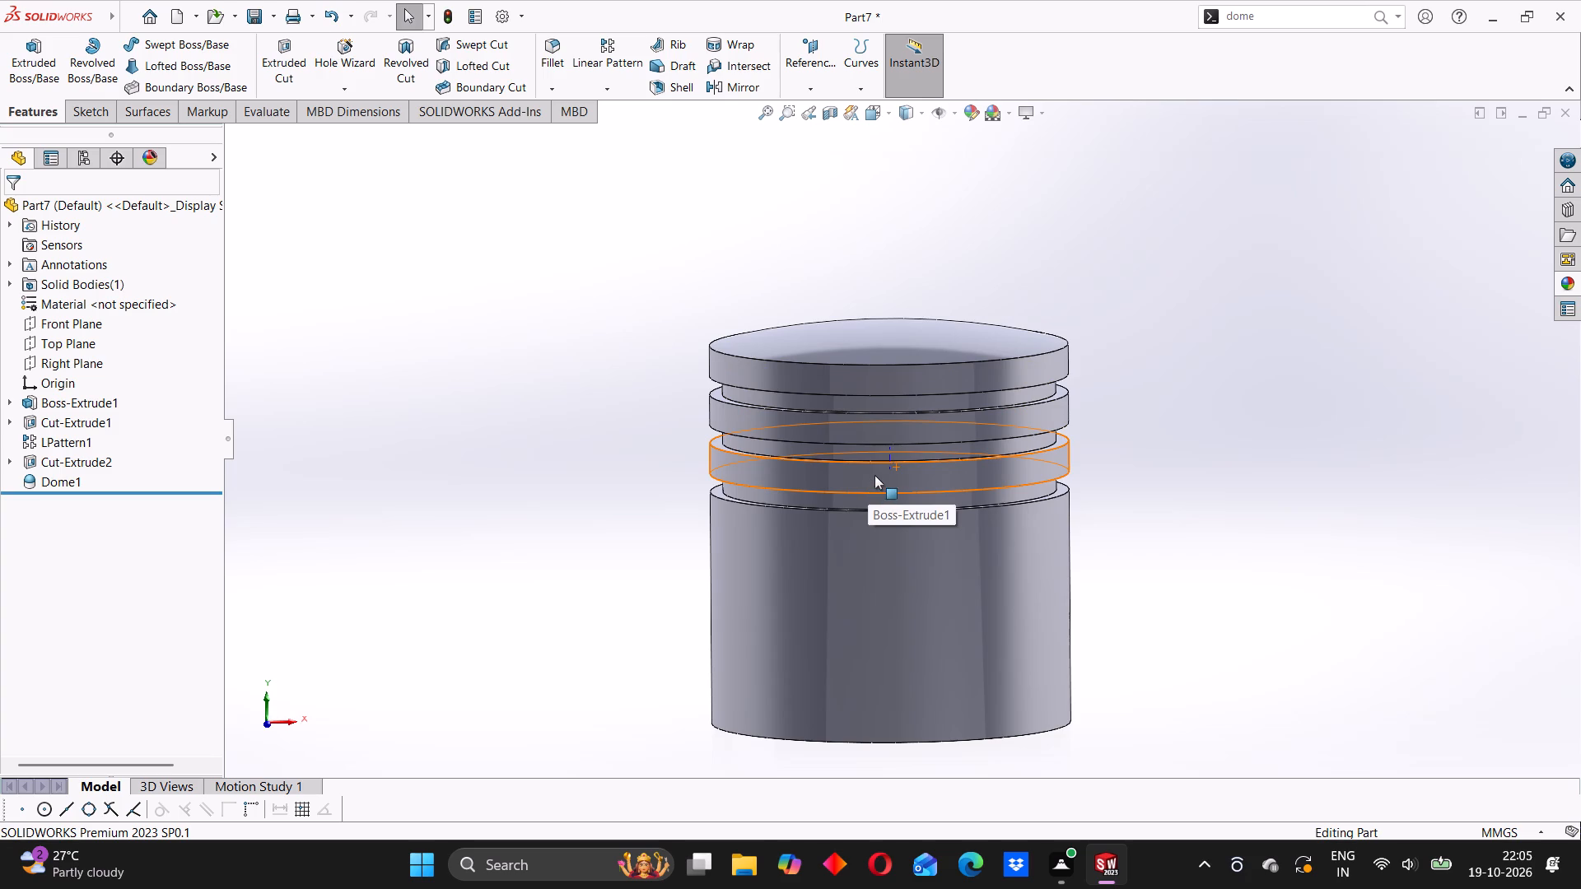
scroll(888, 472, up, 1)
middle_drag(761, 482, 707, 498)
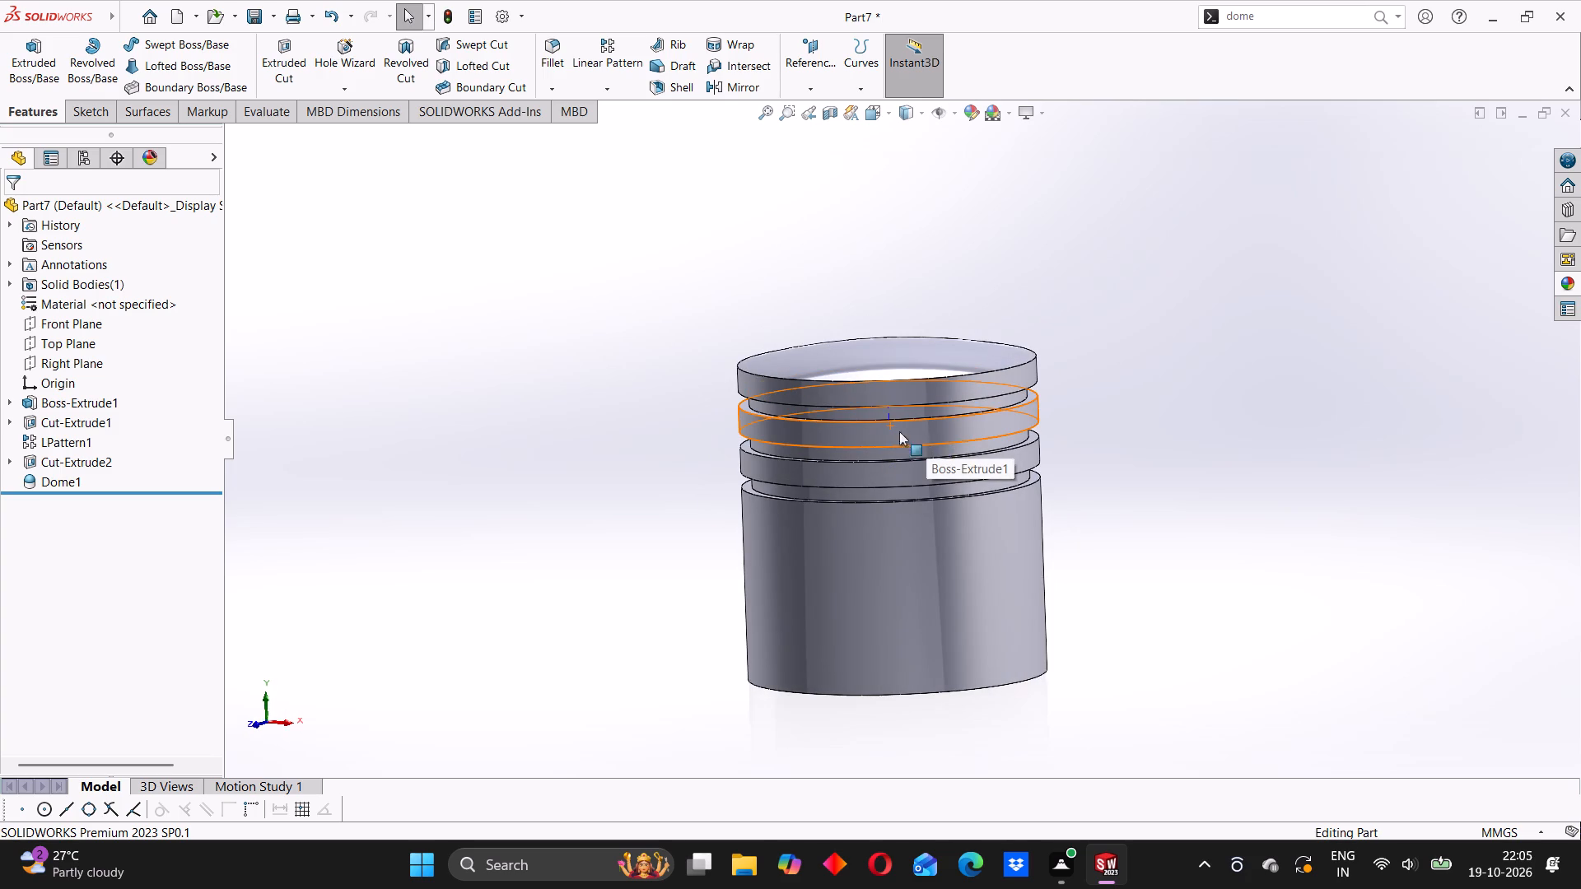
scroll(889, 433, up, 2)
middle_drag(940, 463, 930, 466)
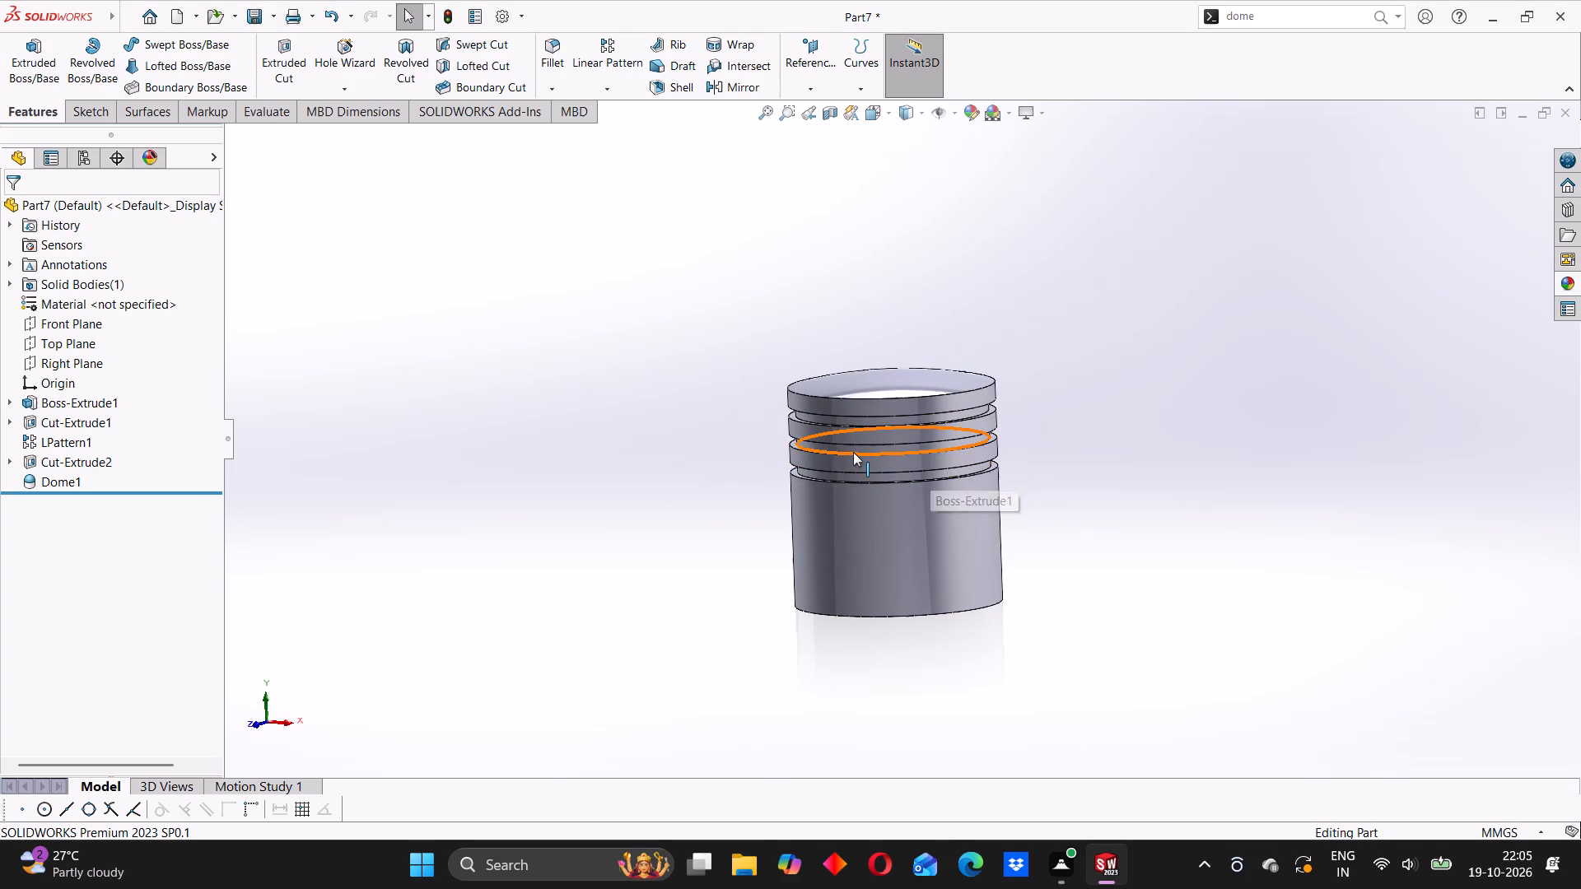
scroll(853, 452, down, 2)
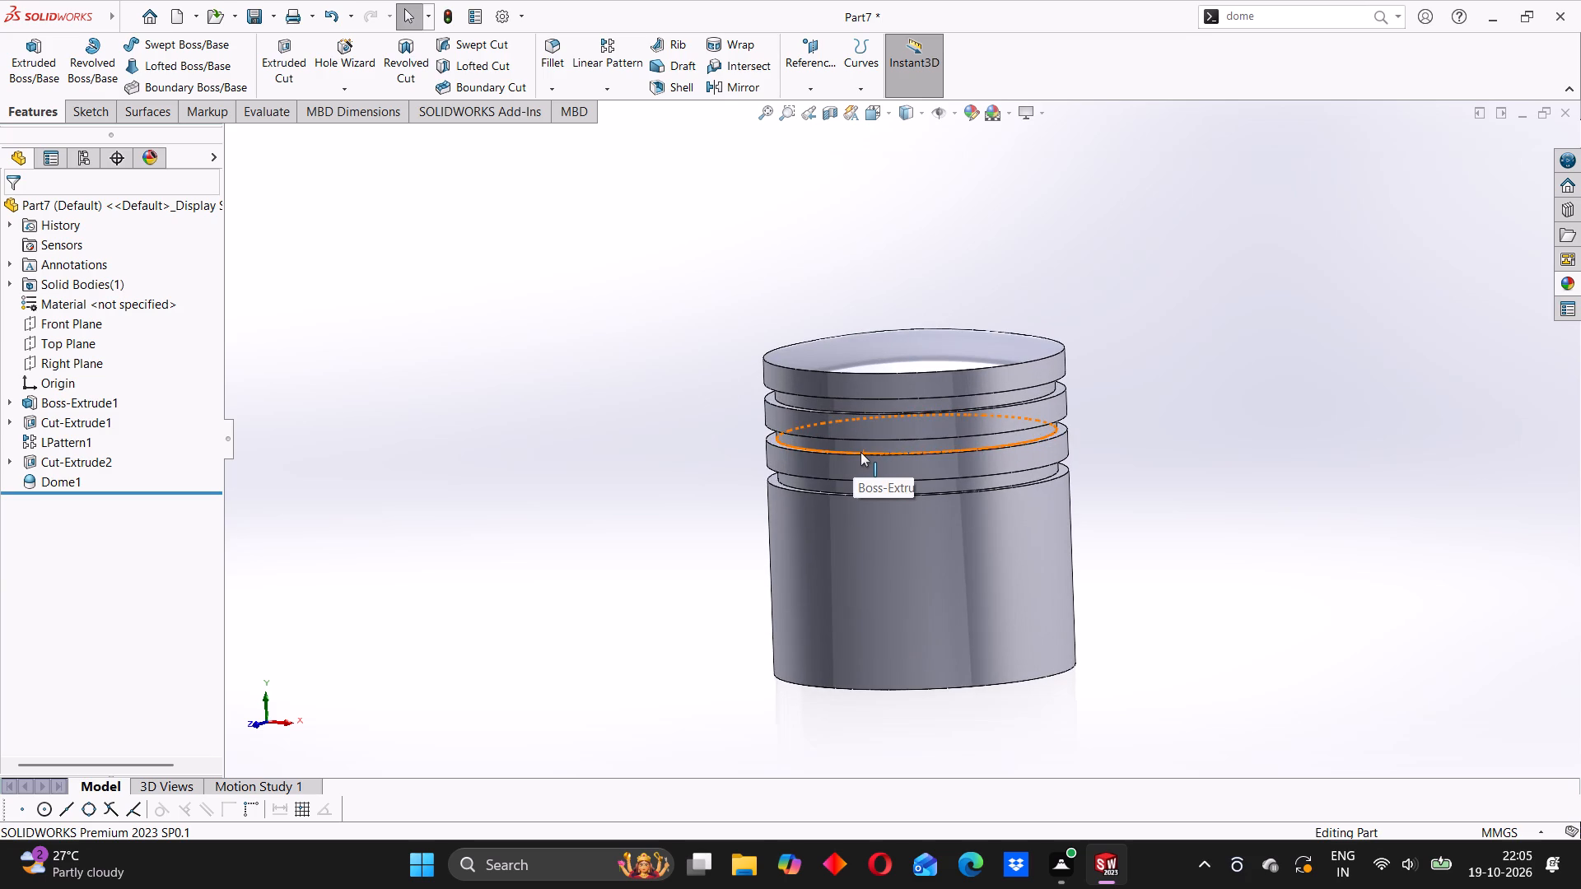
scroll(889, 449, down, 3)
middle_drag(859, 463, 921, 392)
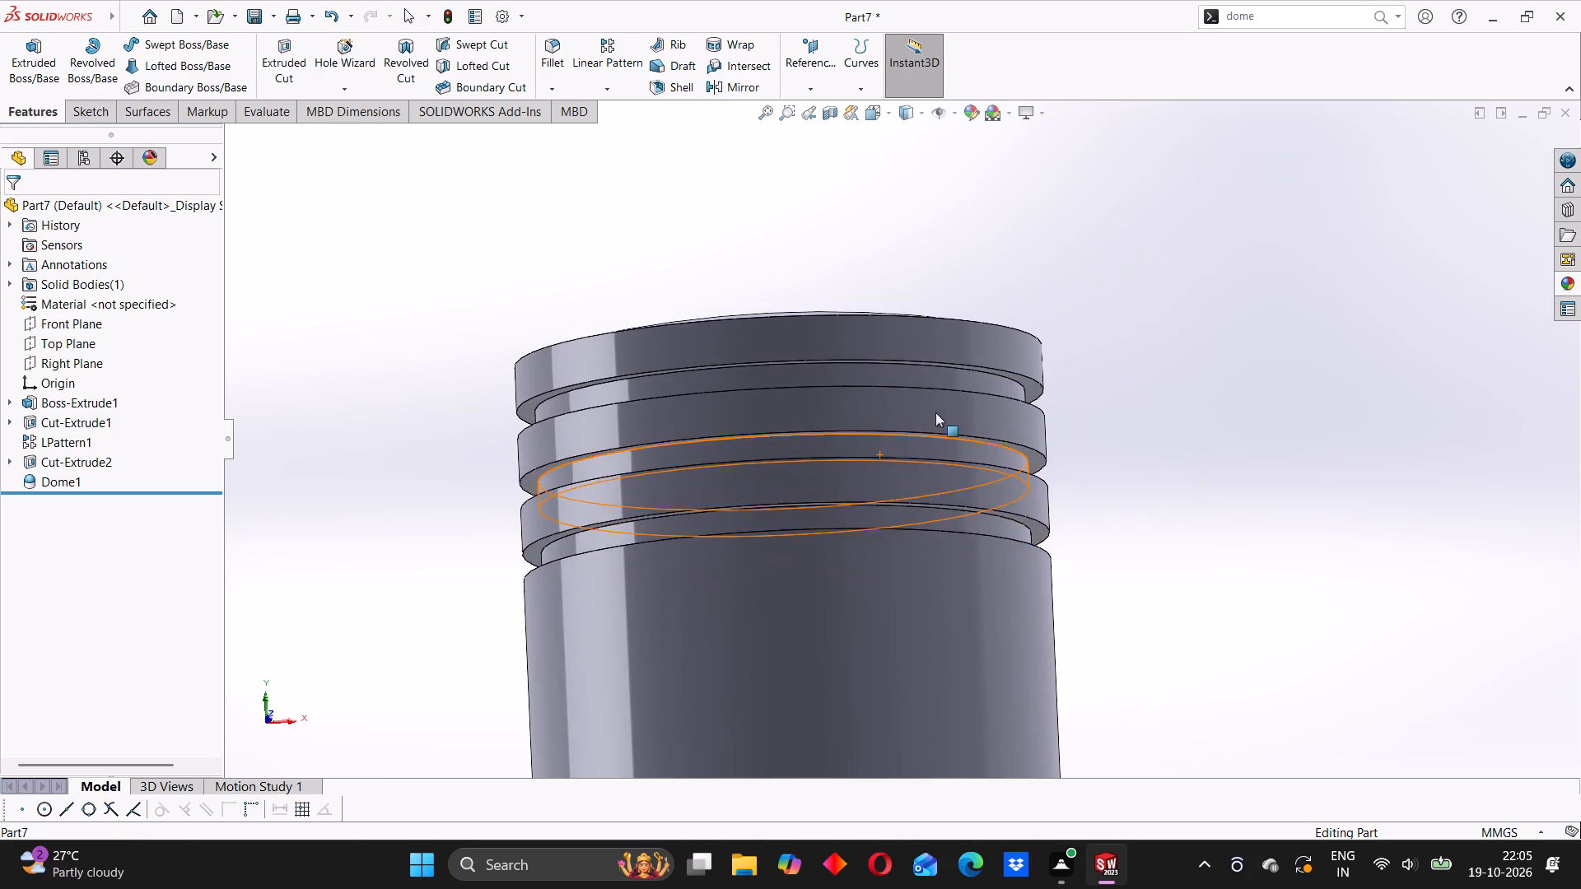
scroll(828, 515, up, 4)
middle_drag(855, 648, 849, 363)
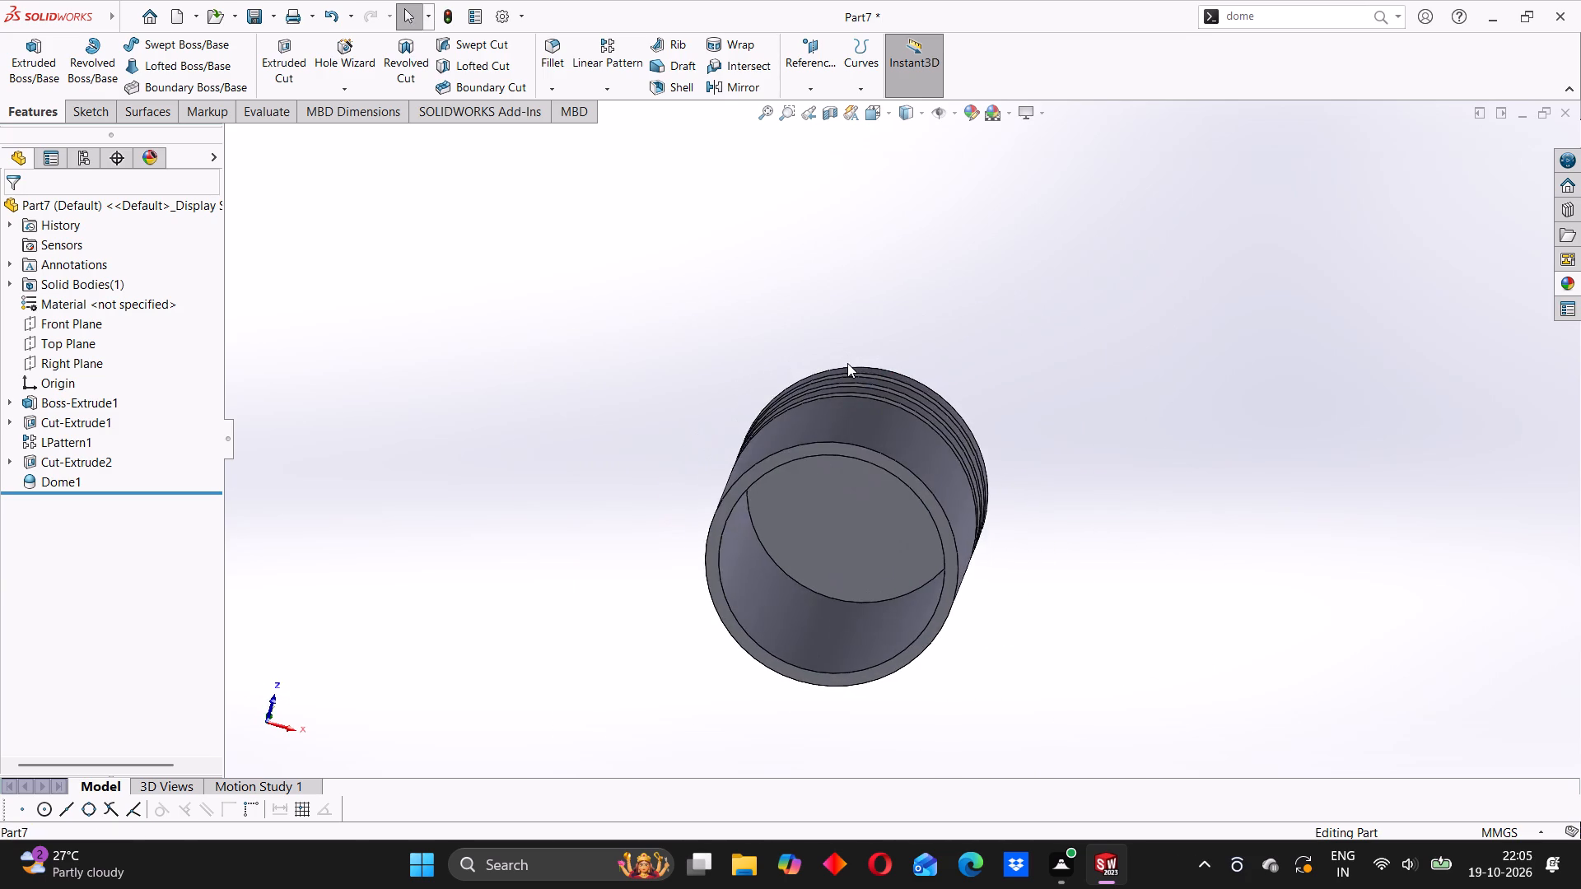
middle_drag(831, 393, 837, 645)
scroll(909, 454, up, 3)
middle_drag(891, 425, 888, 537)
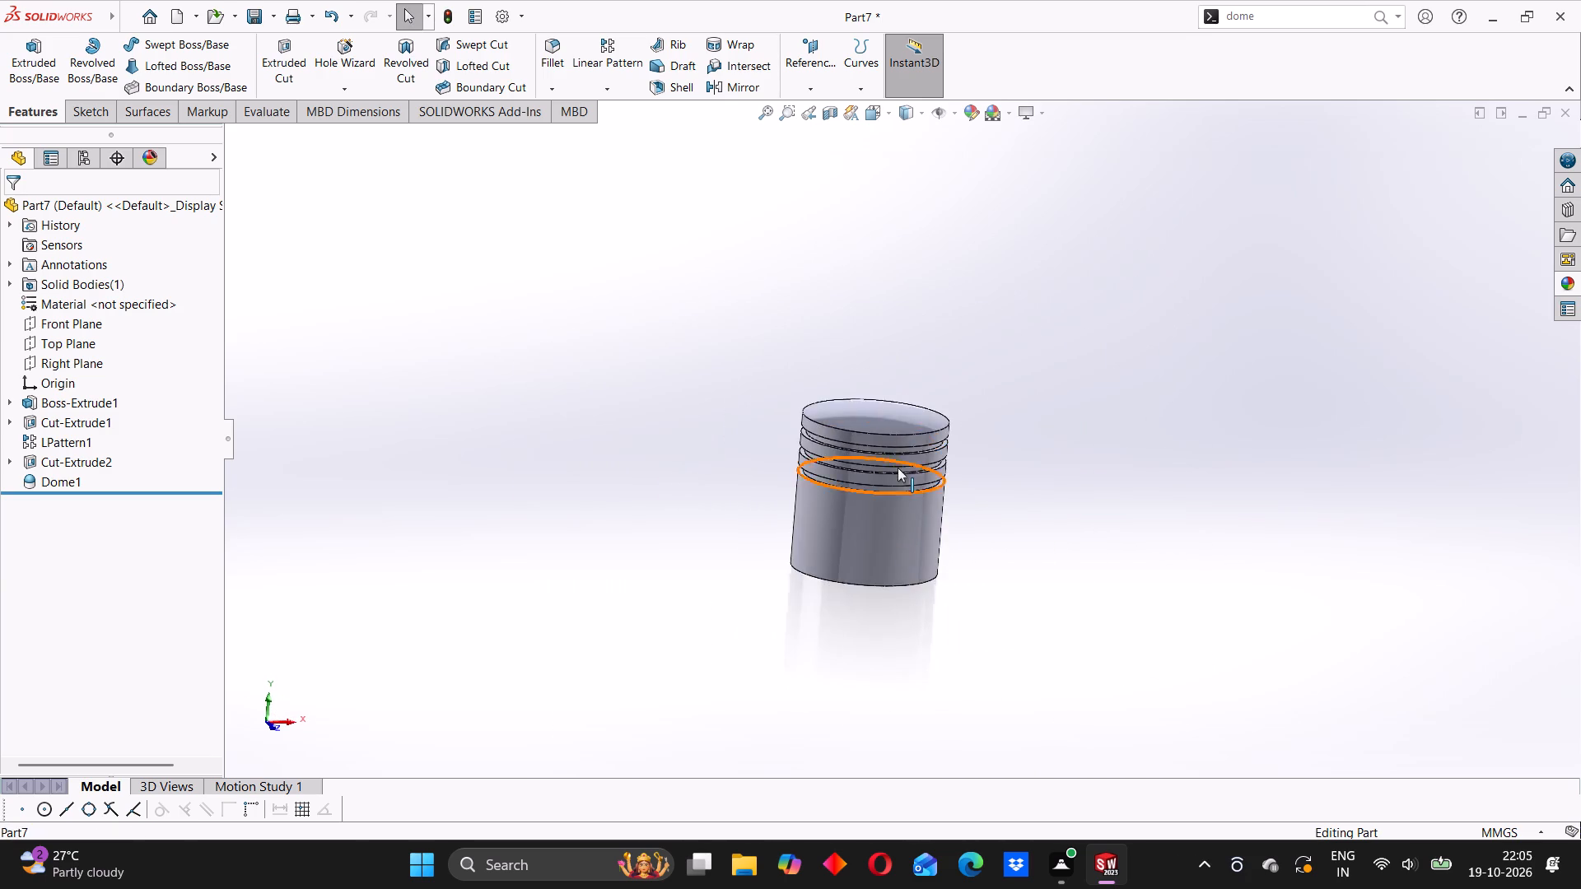
scroll(889, 406, down, 4)
middle_drag(898, 407, 866, 441)
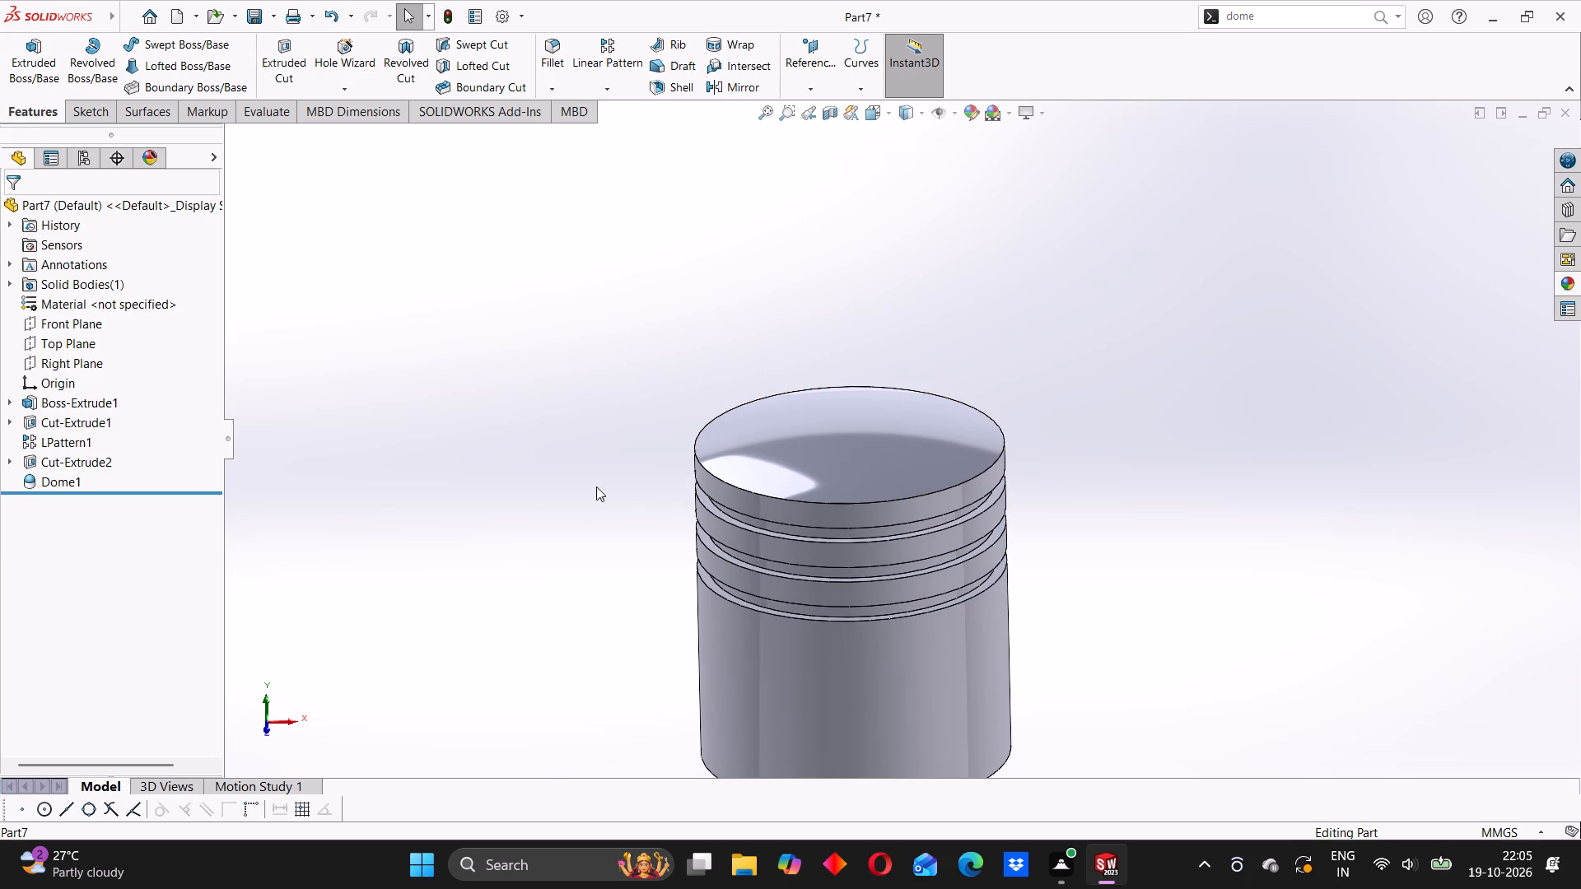
Start a sketch on the Front Plane and draw a circle of about 22 mm radius below the ring grooves, centred about 33 mm above the origin.
click(77, 326)
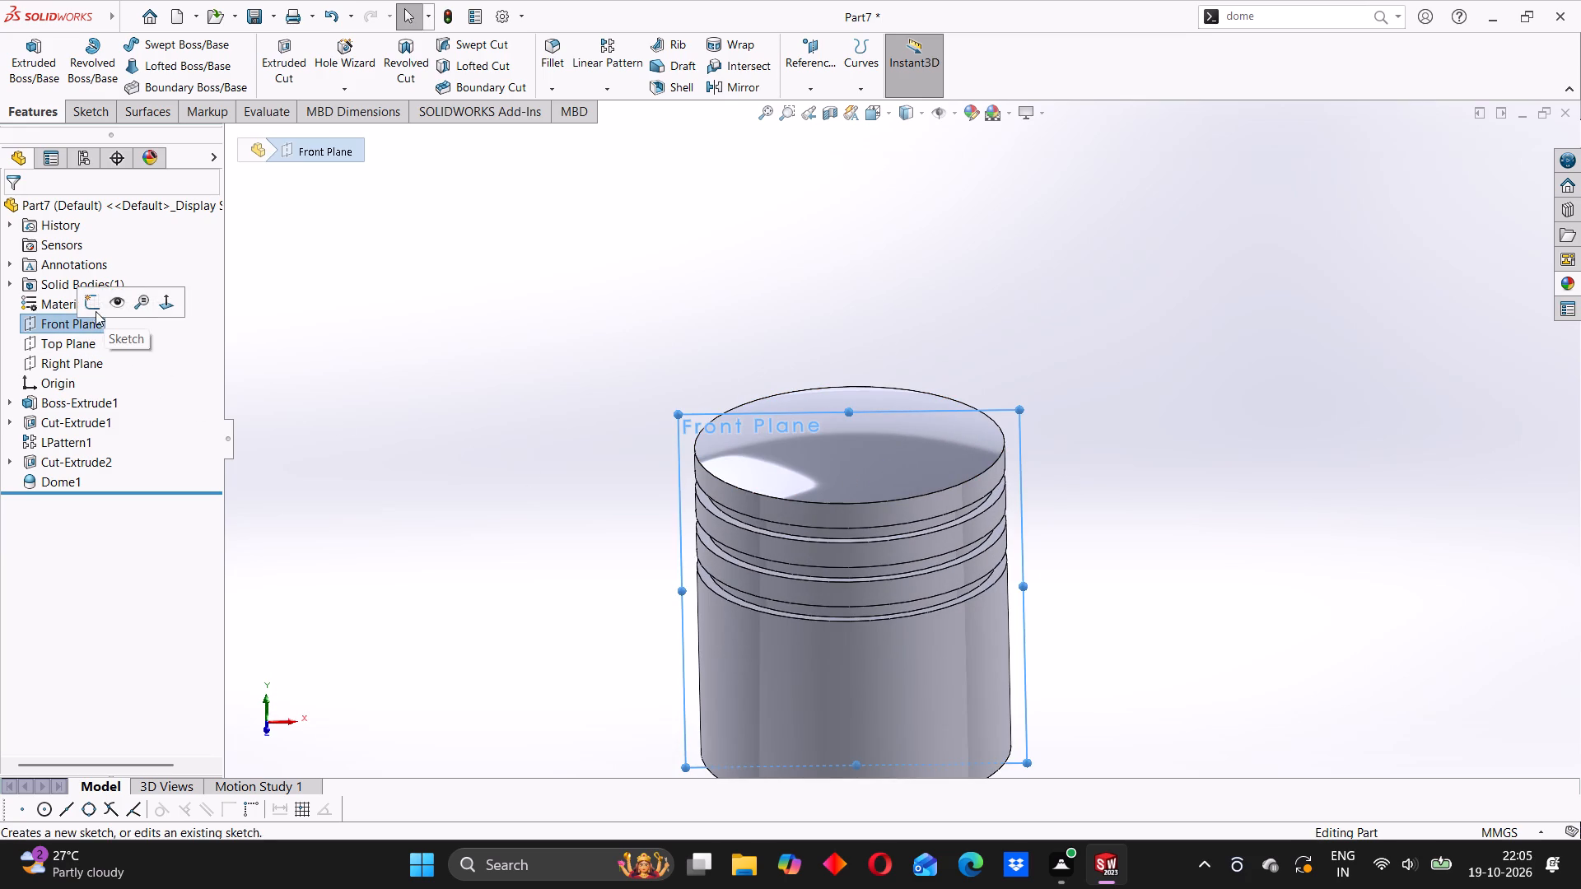
click(85, 302)
click(467, 359)
click(180, 35)
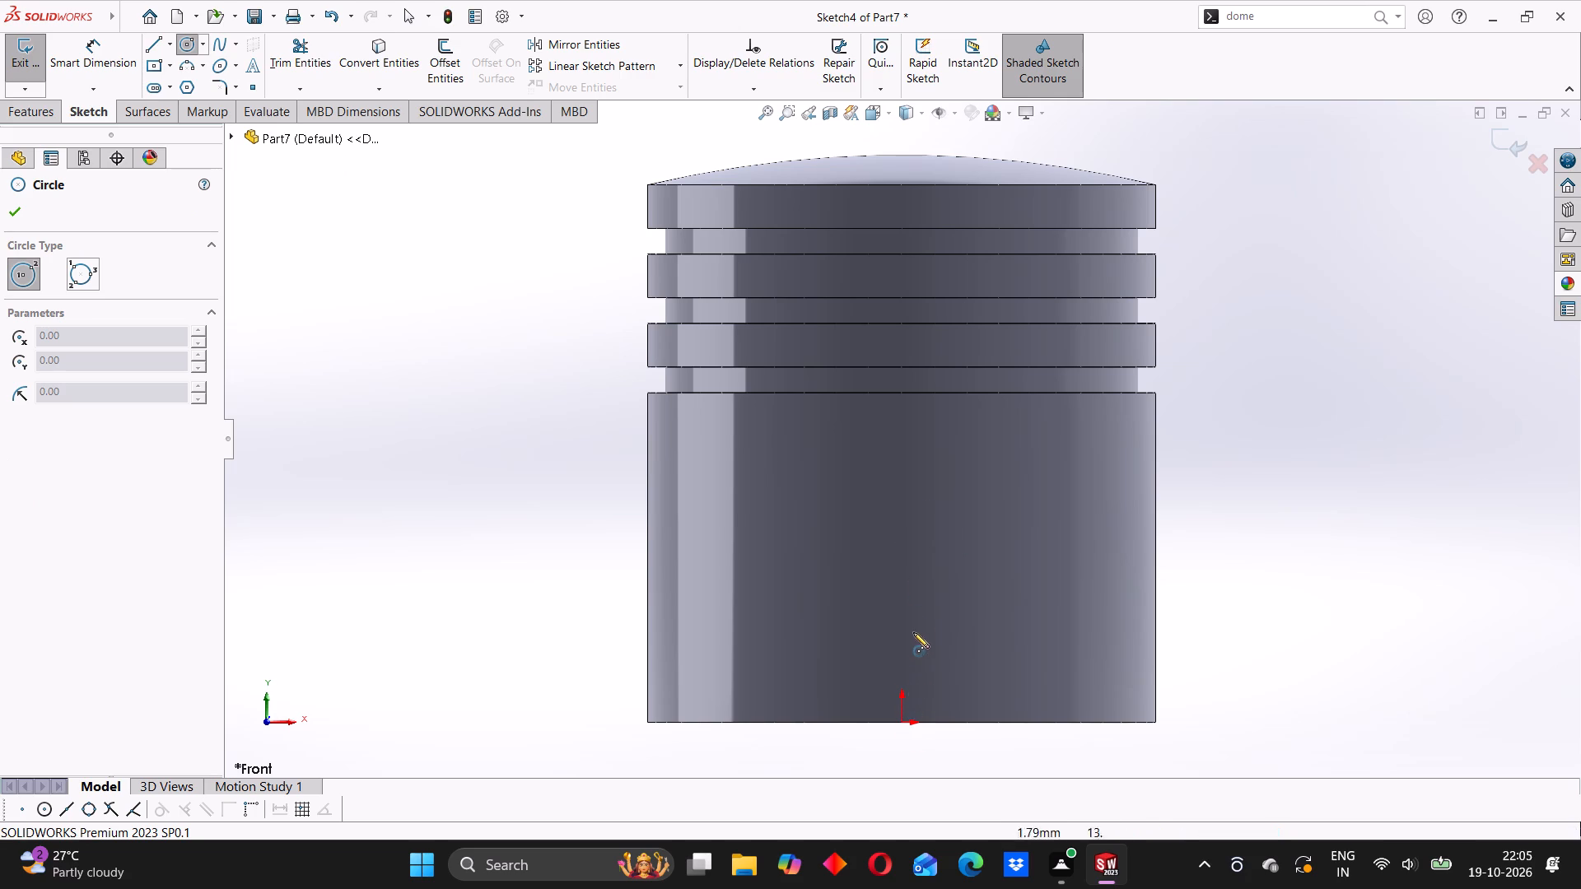
click(907, 528)
click(908, 397)
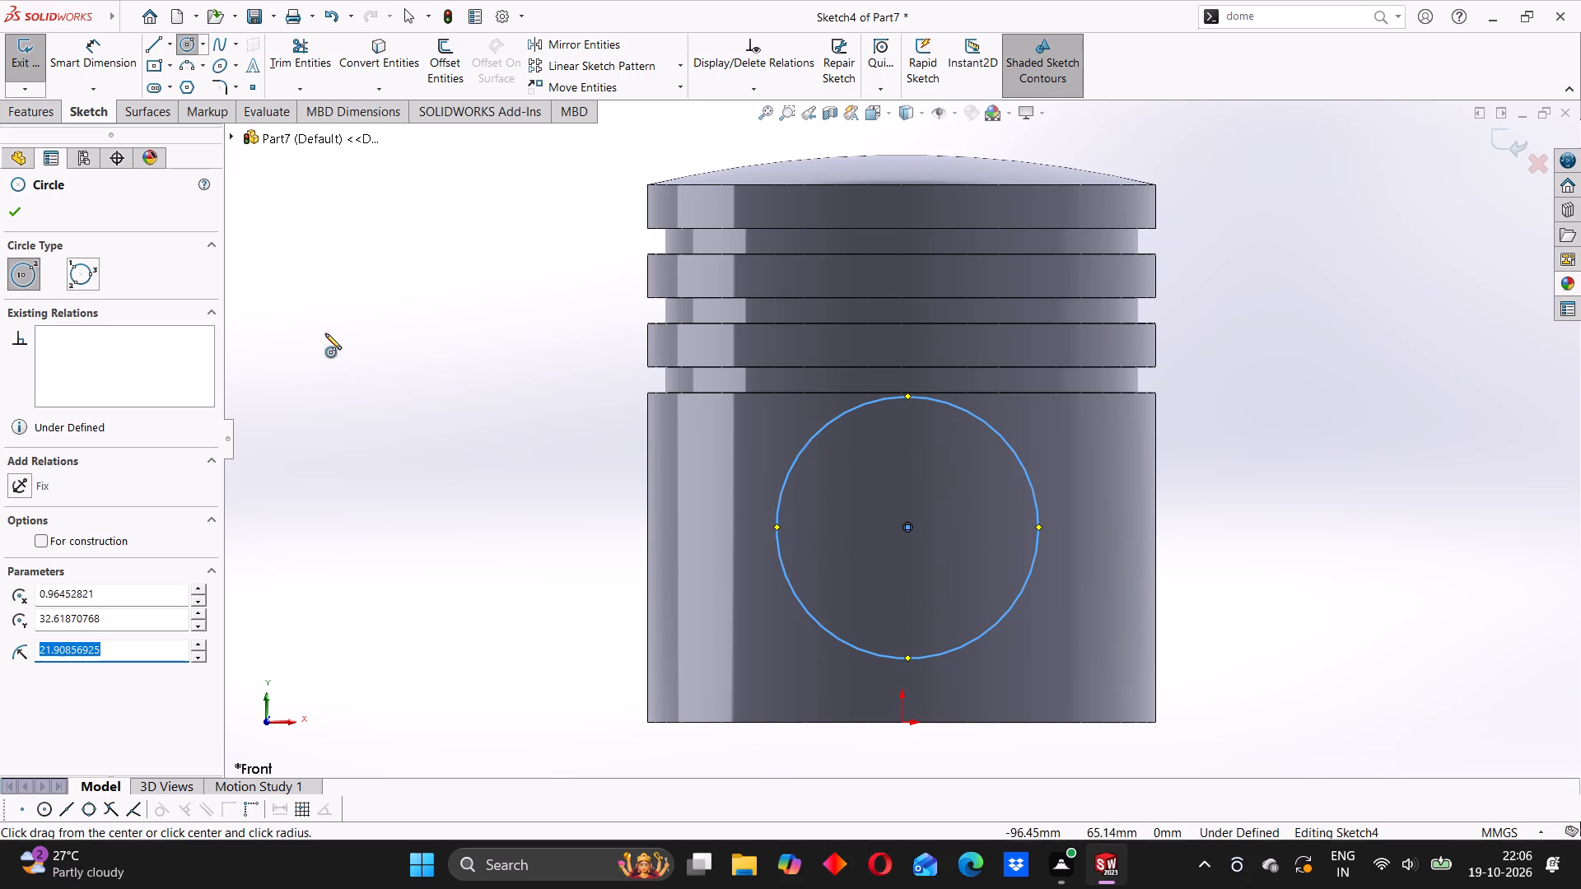
Dimension the circle on the piston skirt to a diameter of 33.8 mm.
click(101, 46)
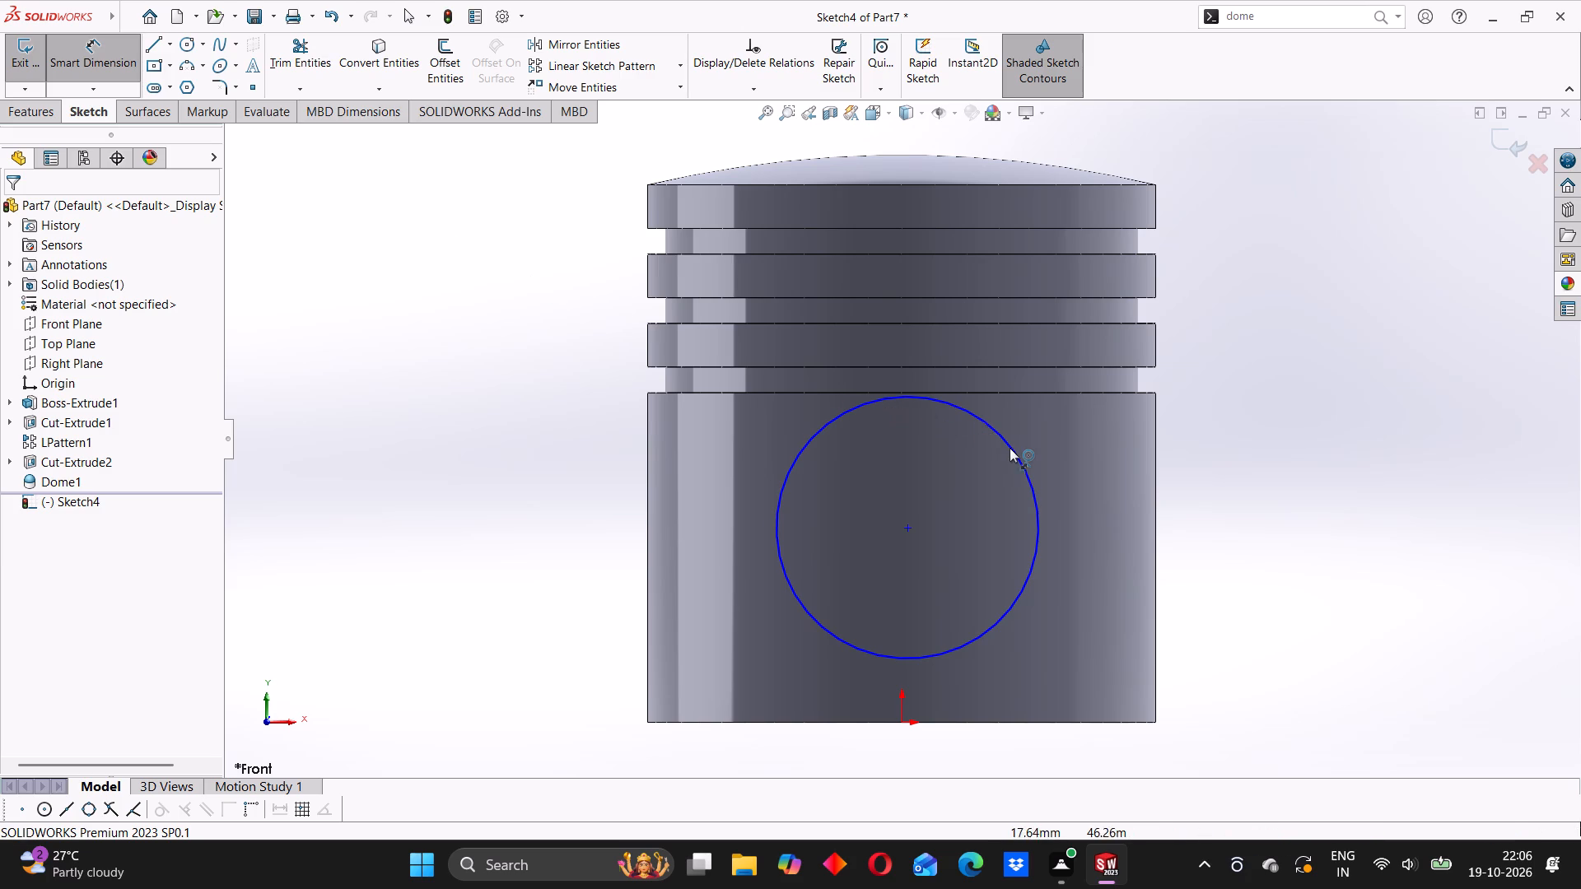
click(1010, 448)
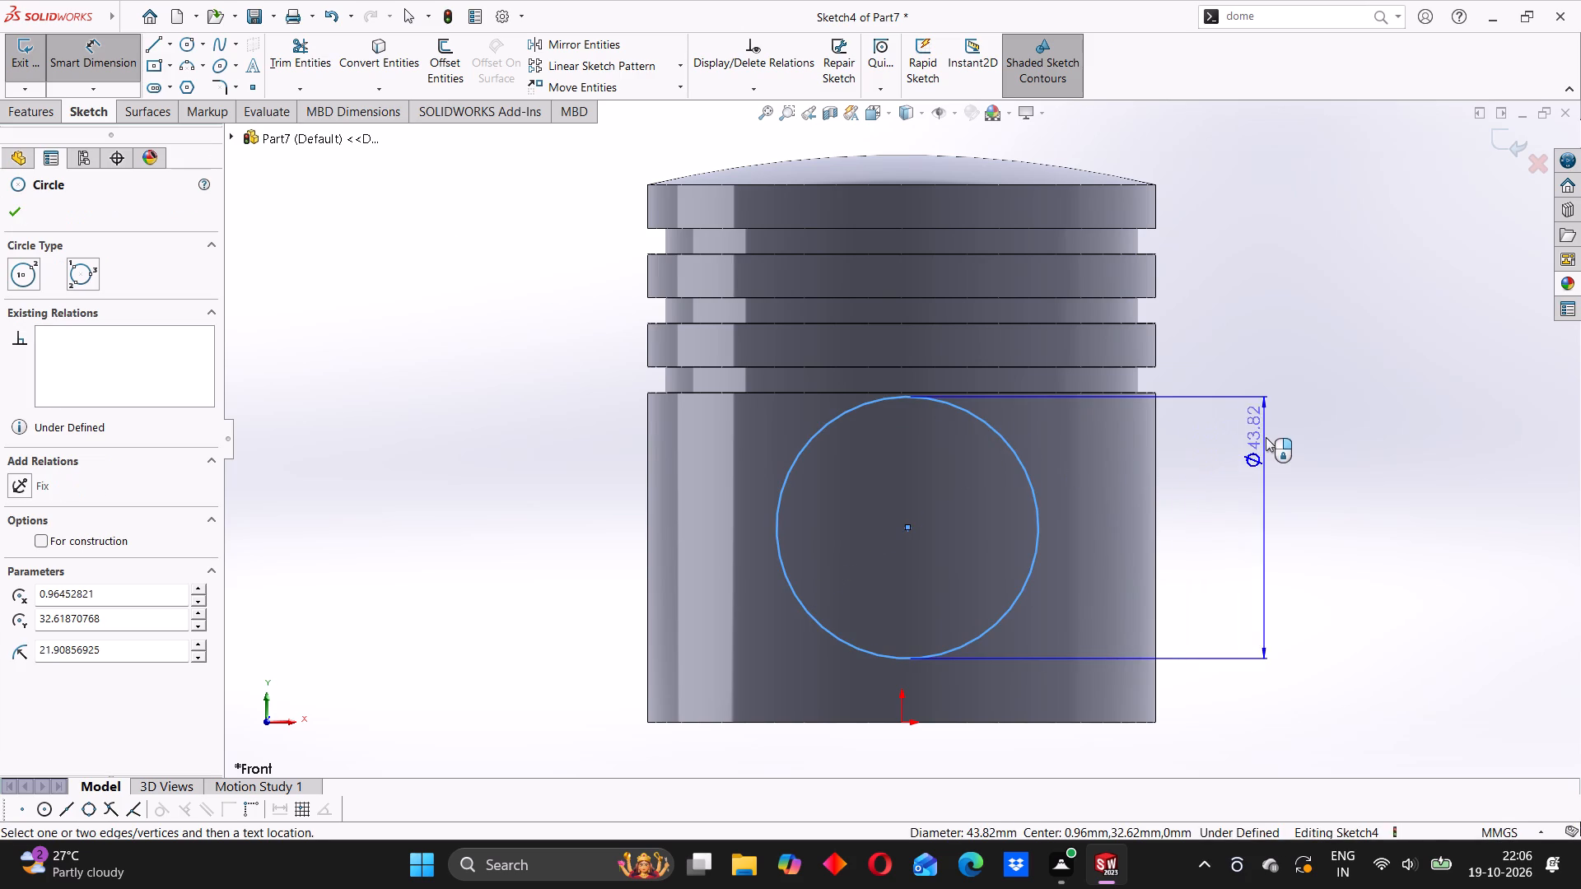
click(1267, 435)
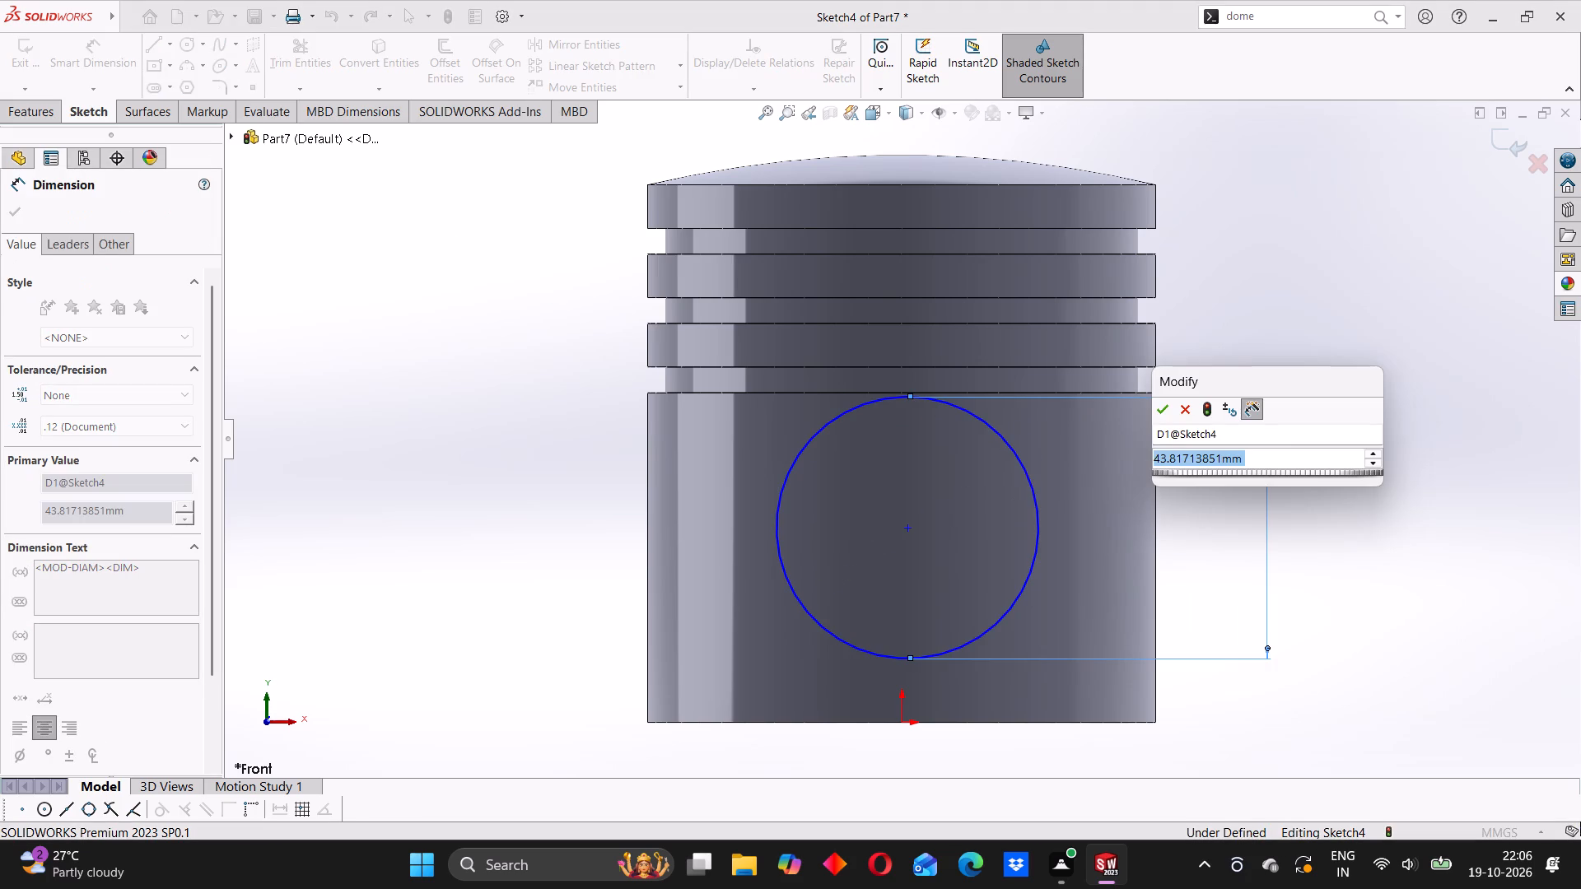
text(33.8)
key(Return)
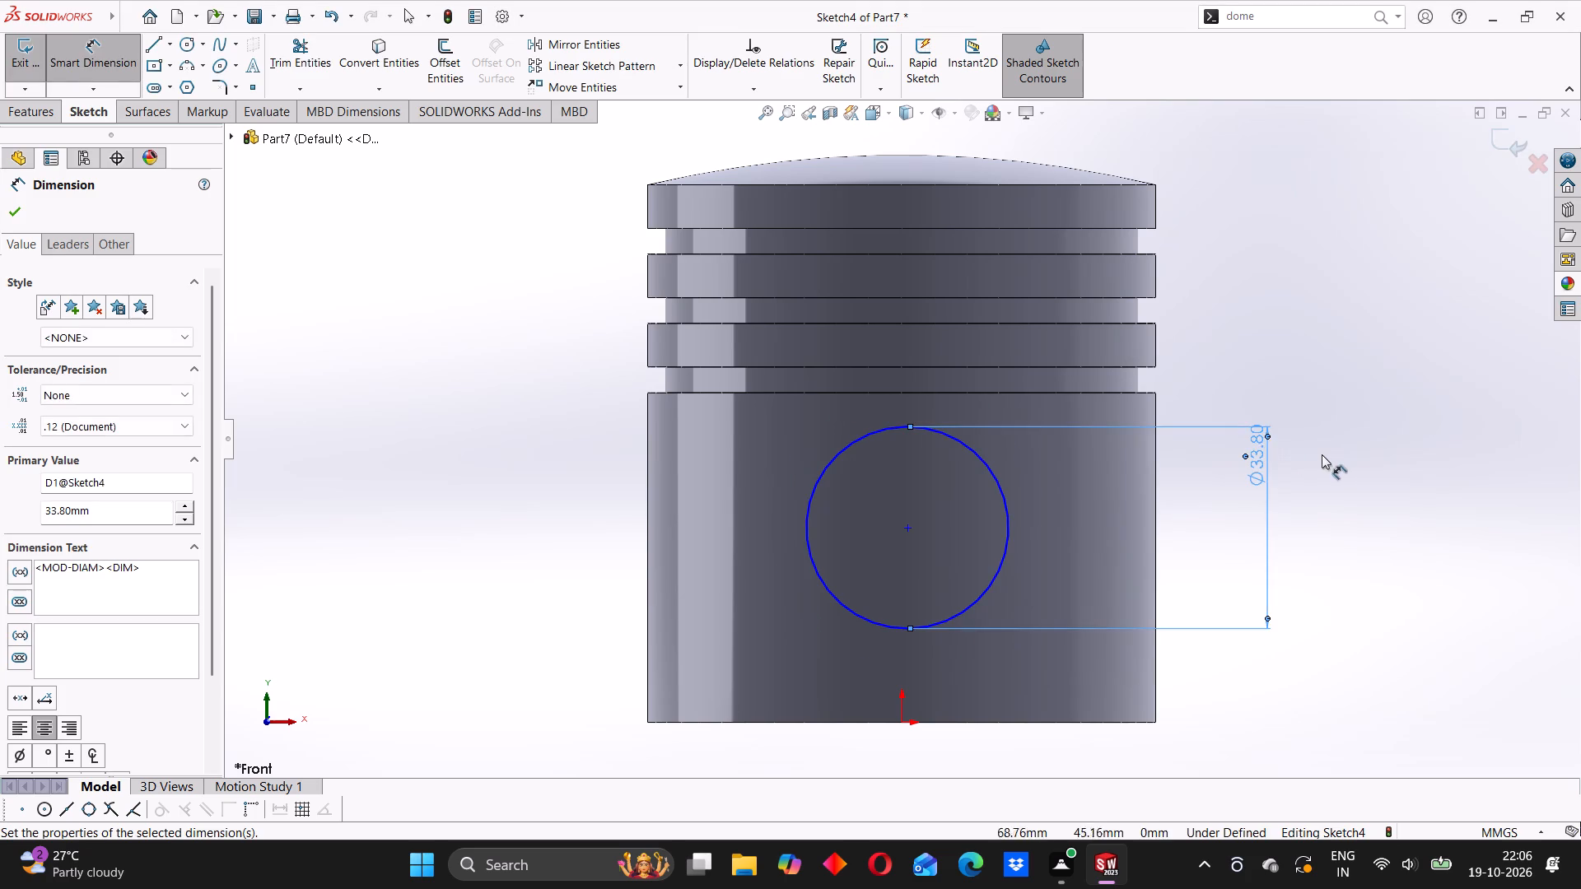
click(1325, 455)
Dimension the circle's centre to a height of 27 mm above the origin.
scroll(697, 571, up, 3)
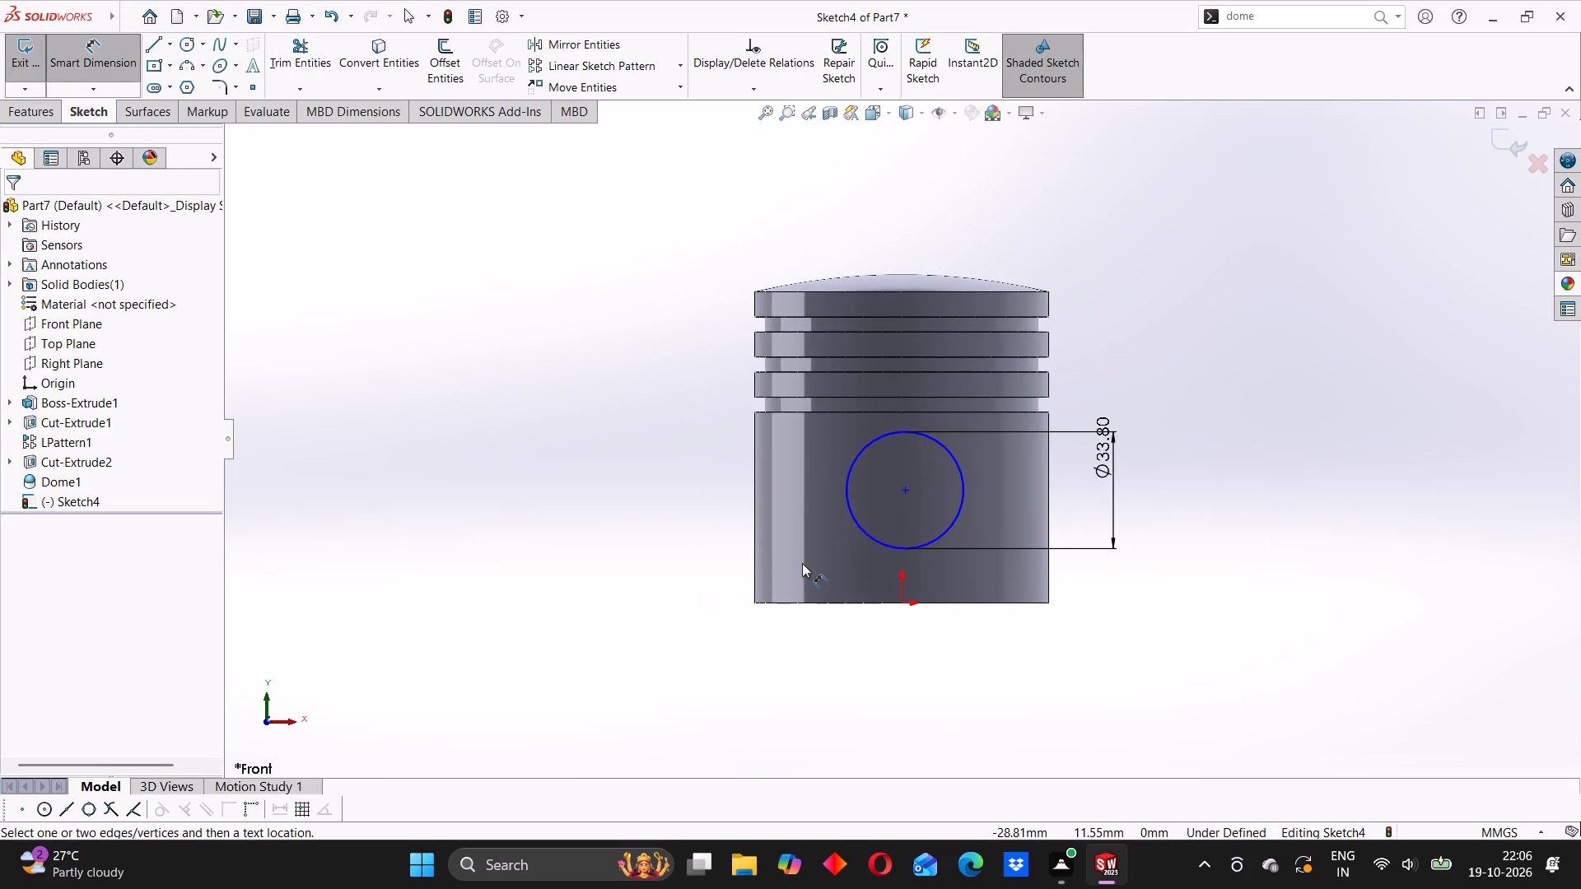
click(907, 490)
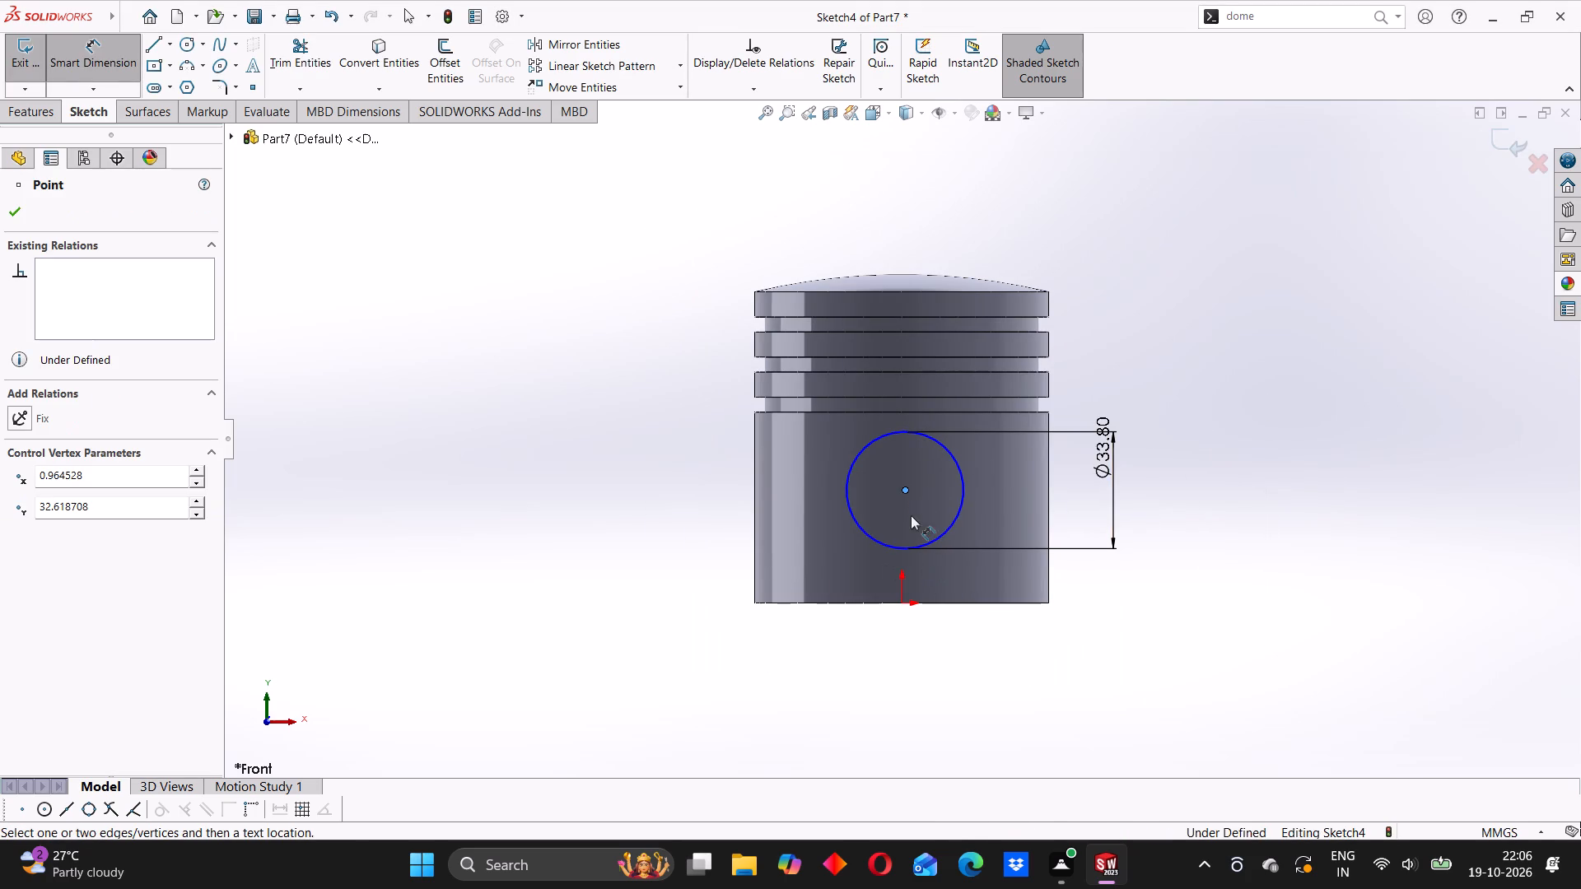
click(902, 605)
click(657, 552)
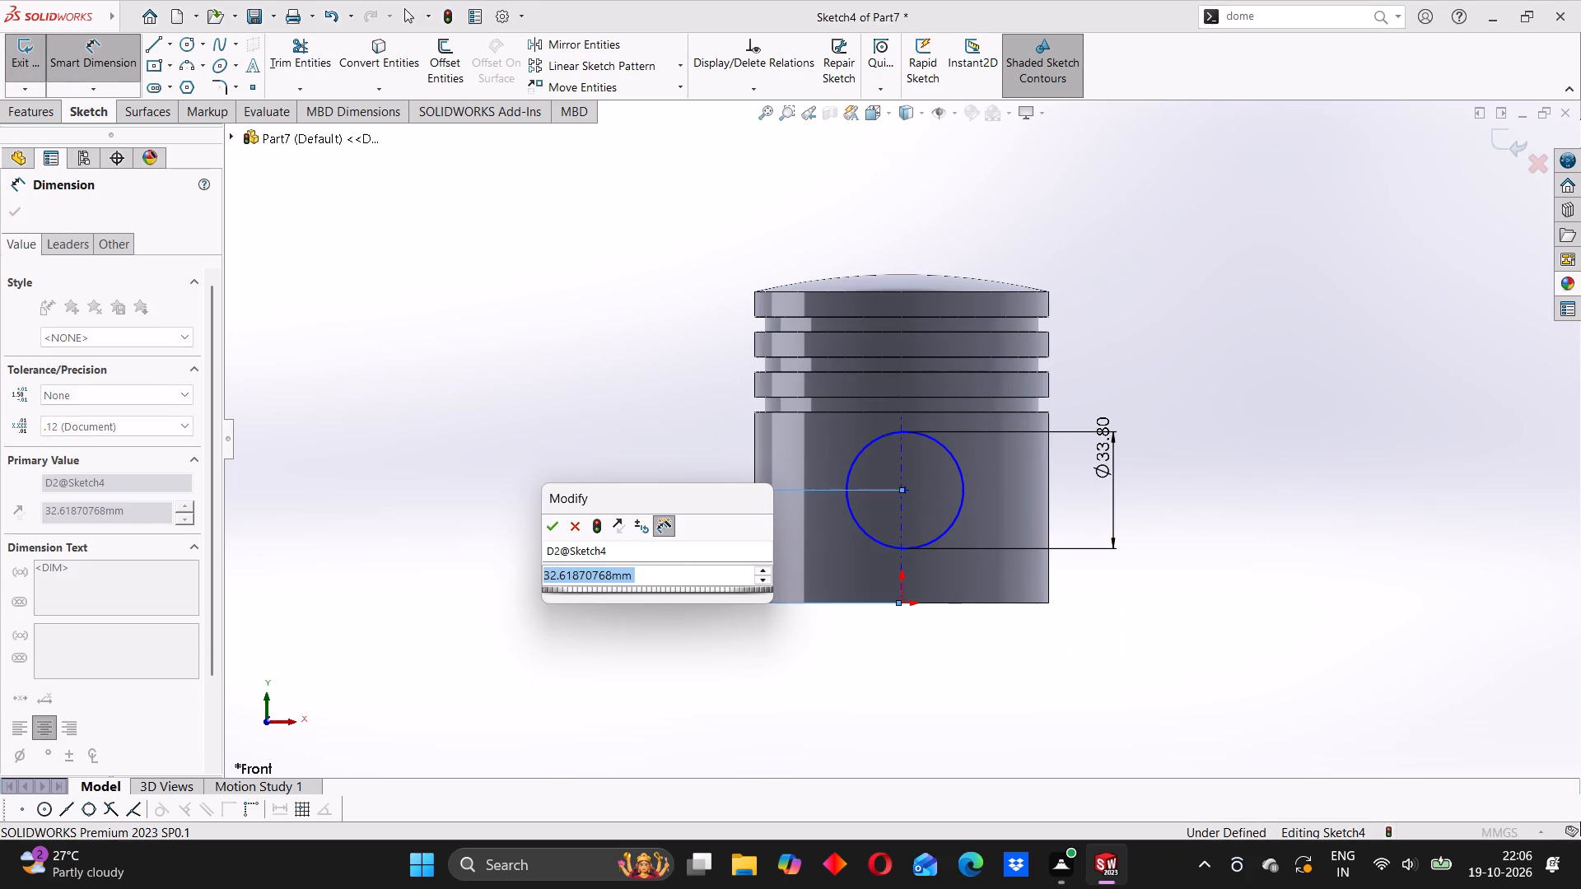
text(27)
key(Return)
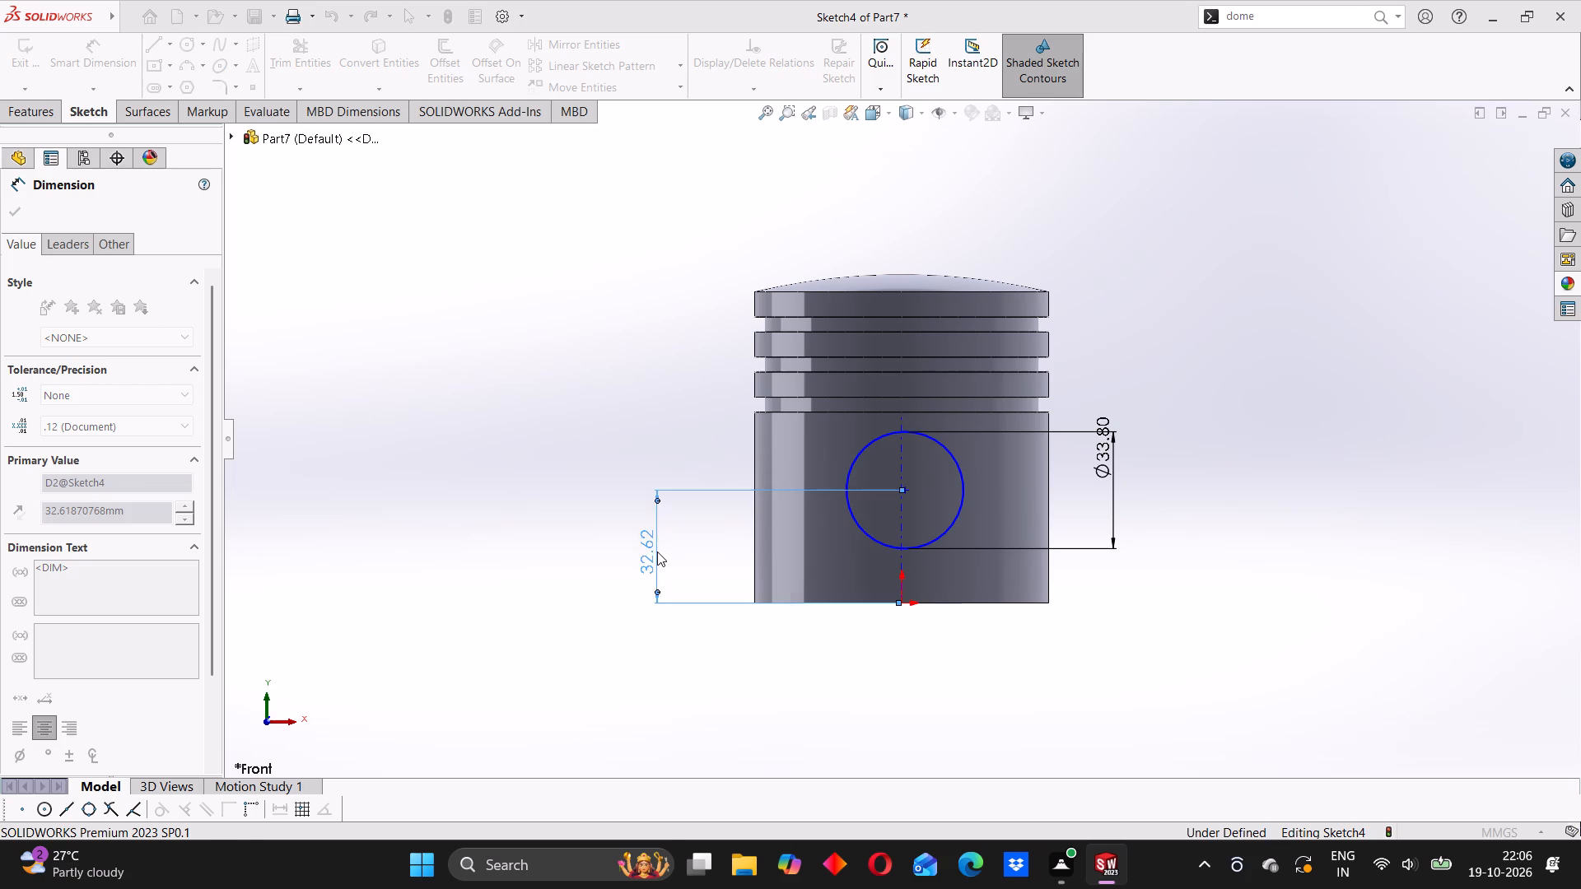
click(490, 470)
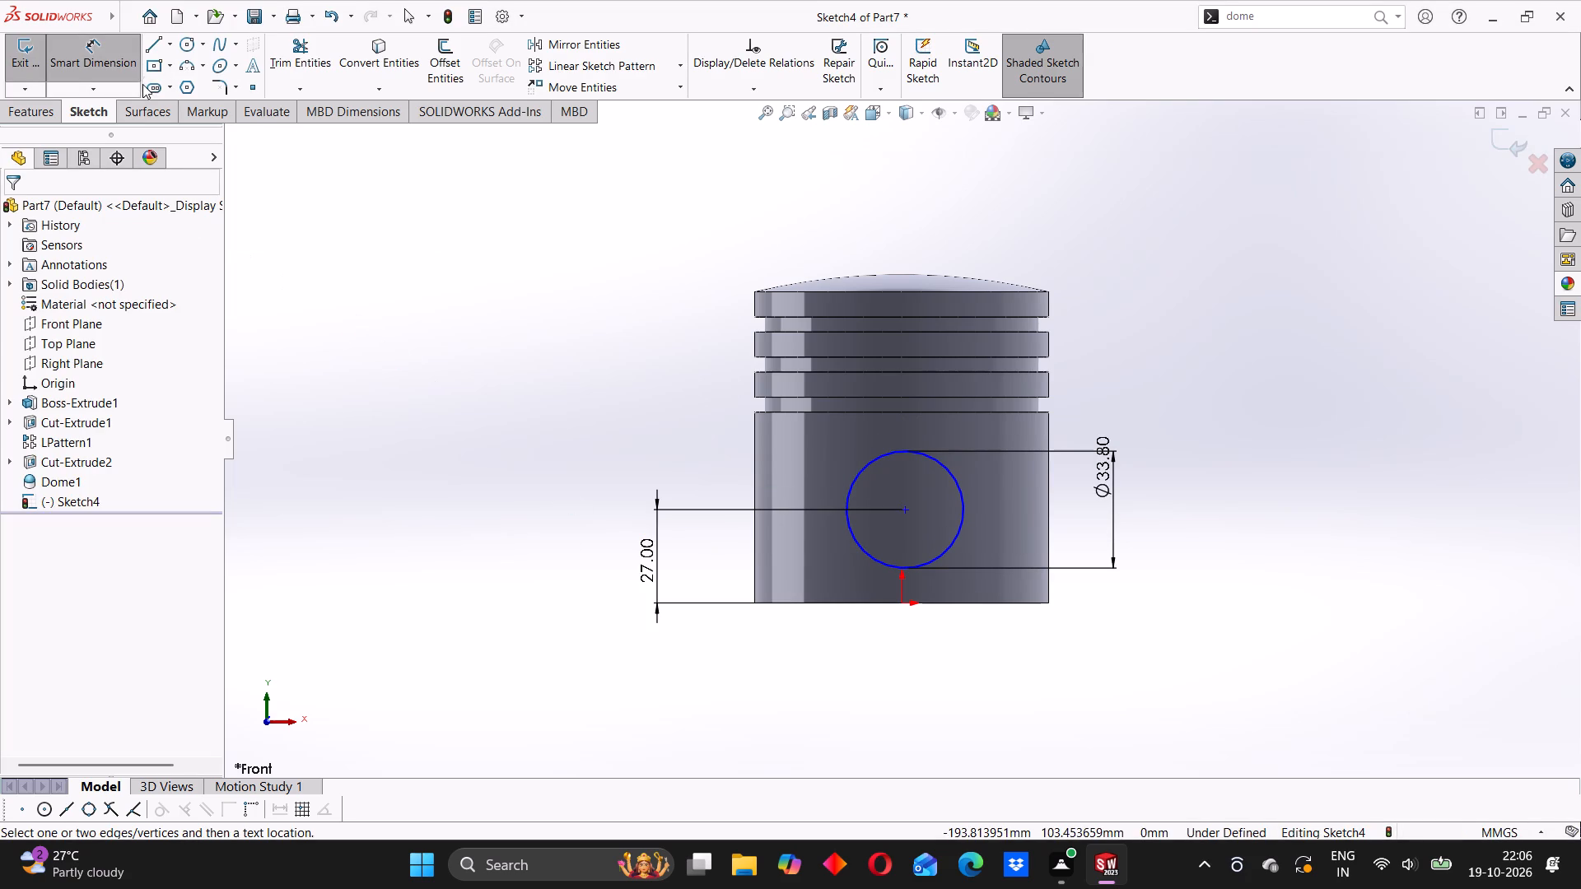
click(103, 64)
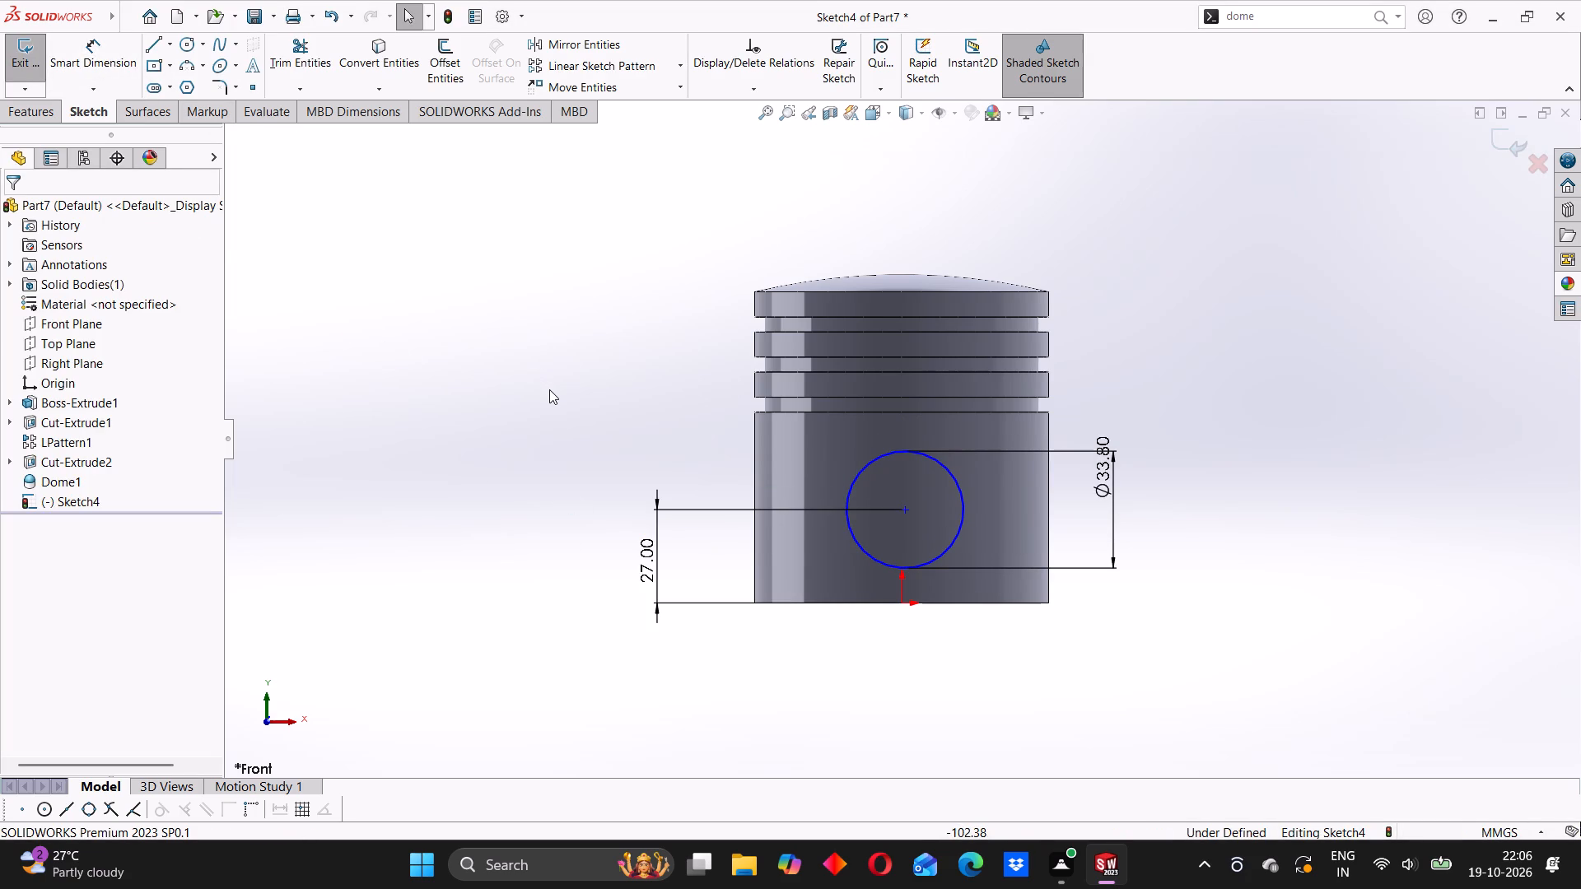
Align the circle's centre with the origin using a Vertical relation.
click(905, 509)
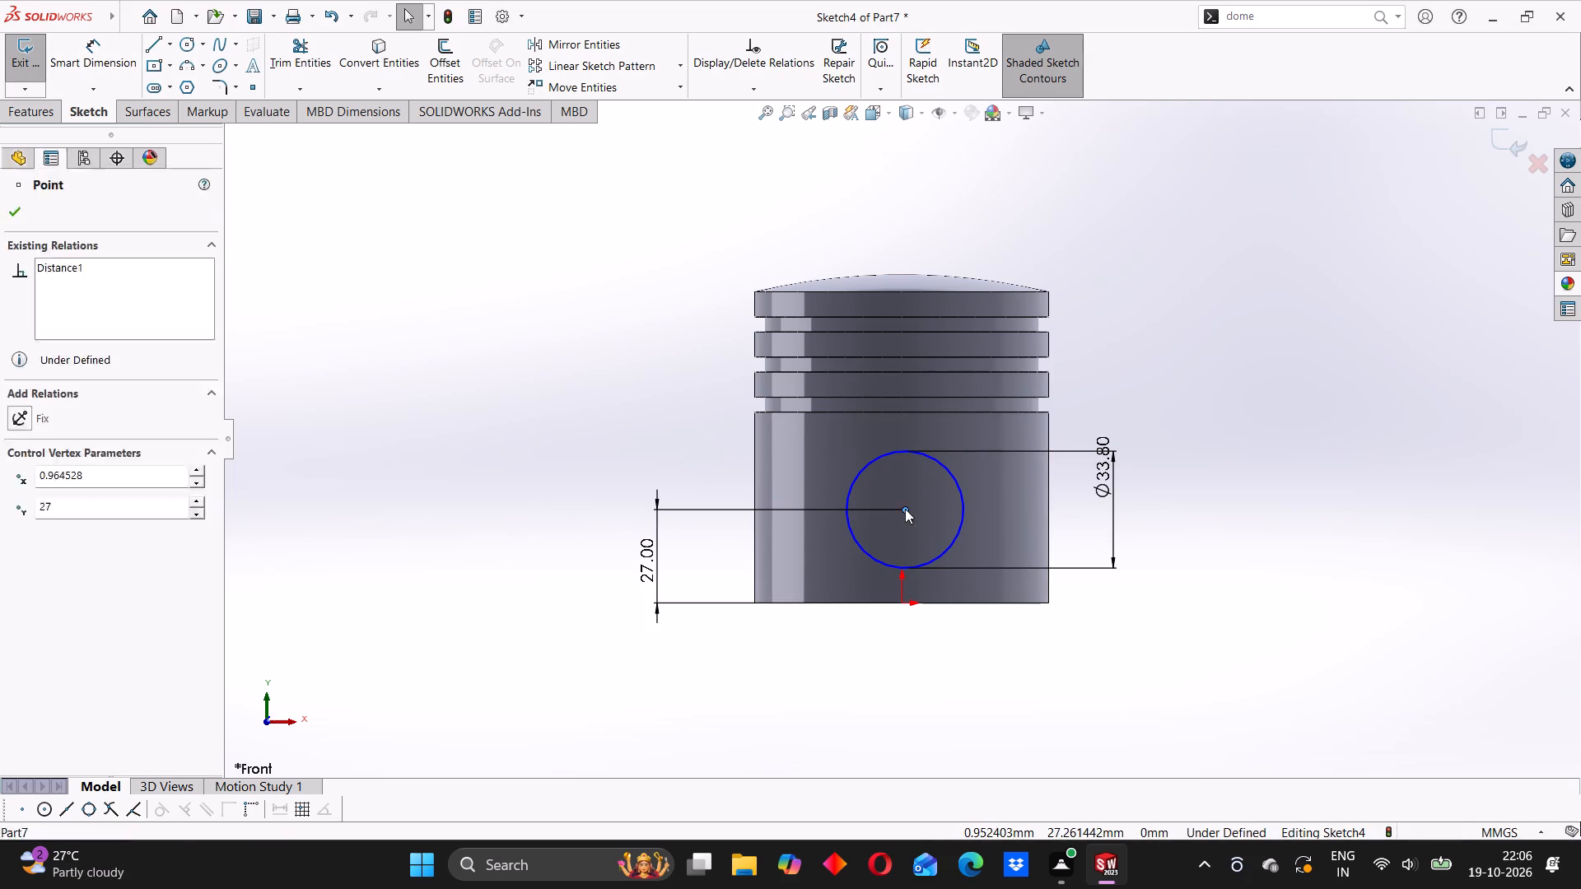
ctrl+click(904, 603)
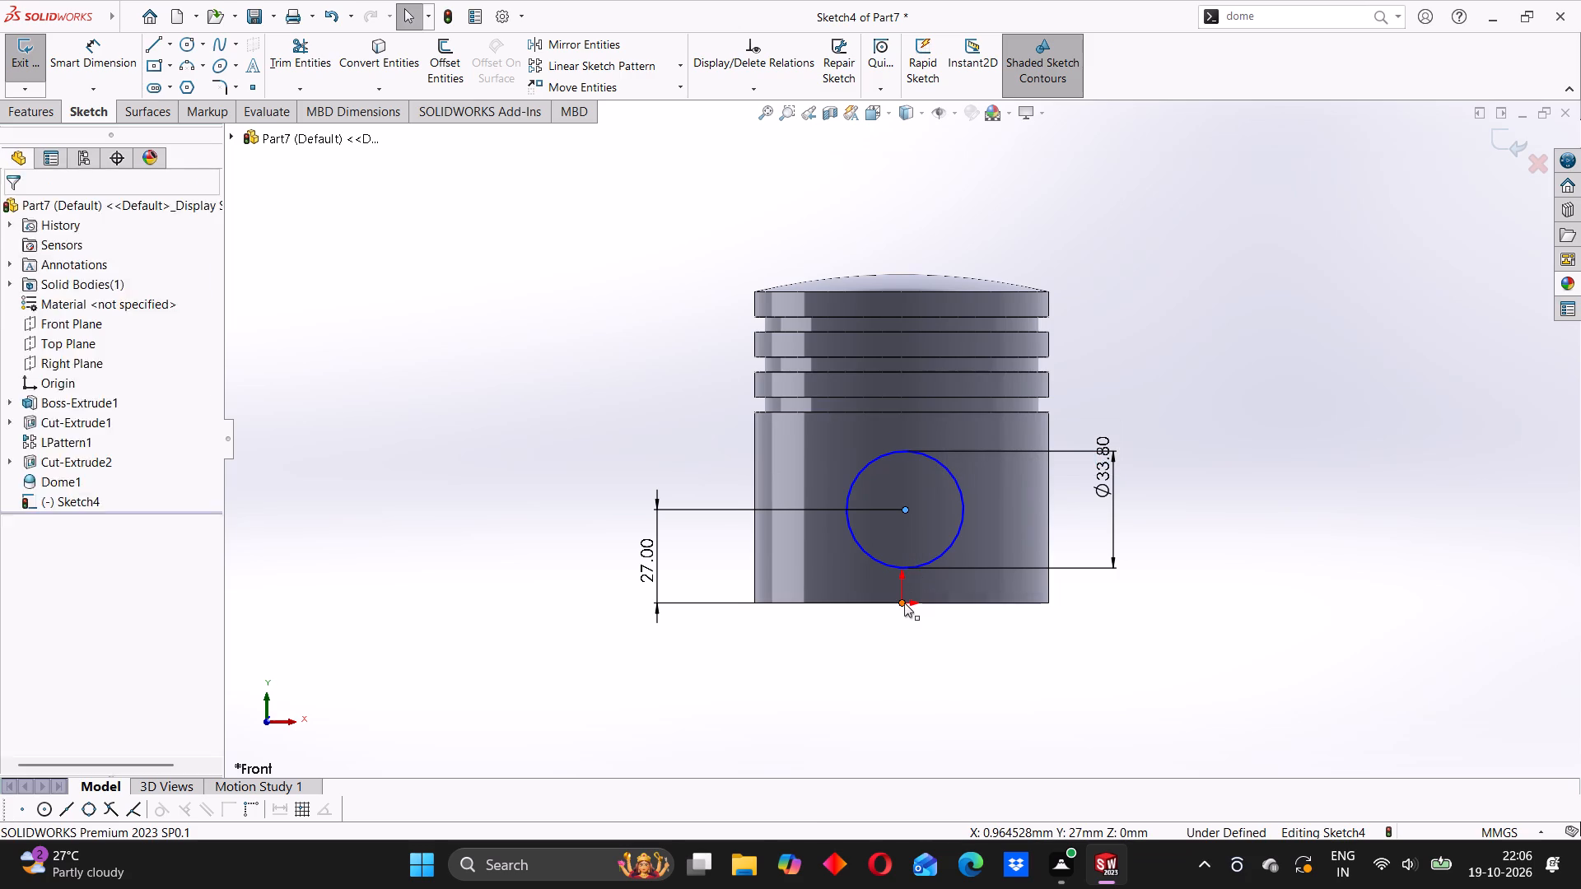
click(17, 527)
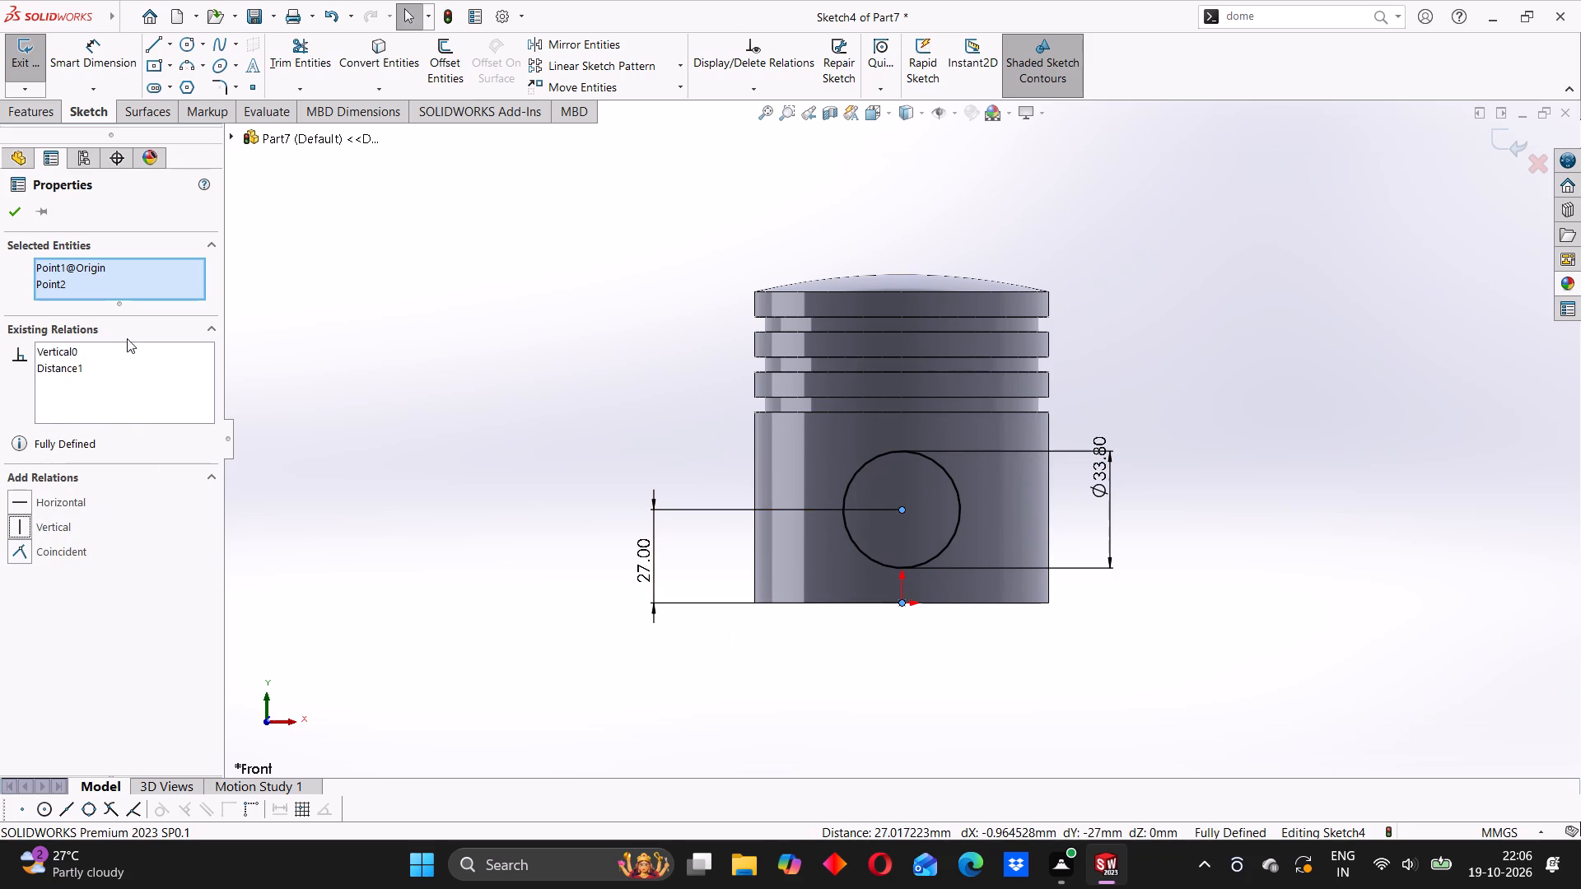
click(17, 216)
click(609, 432)
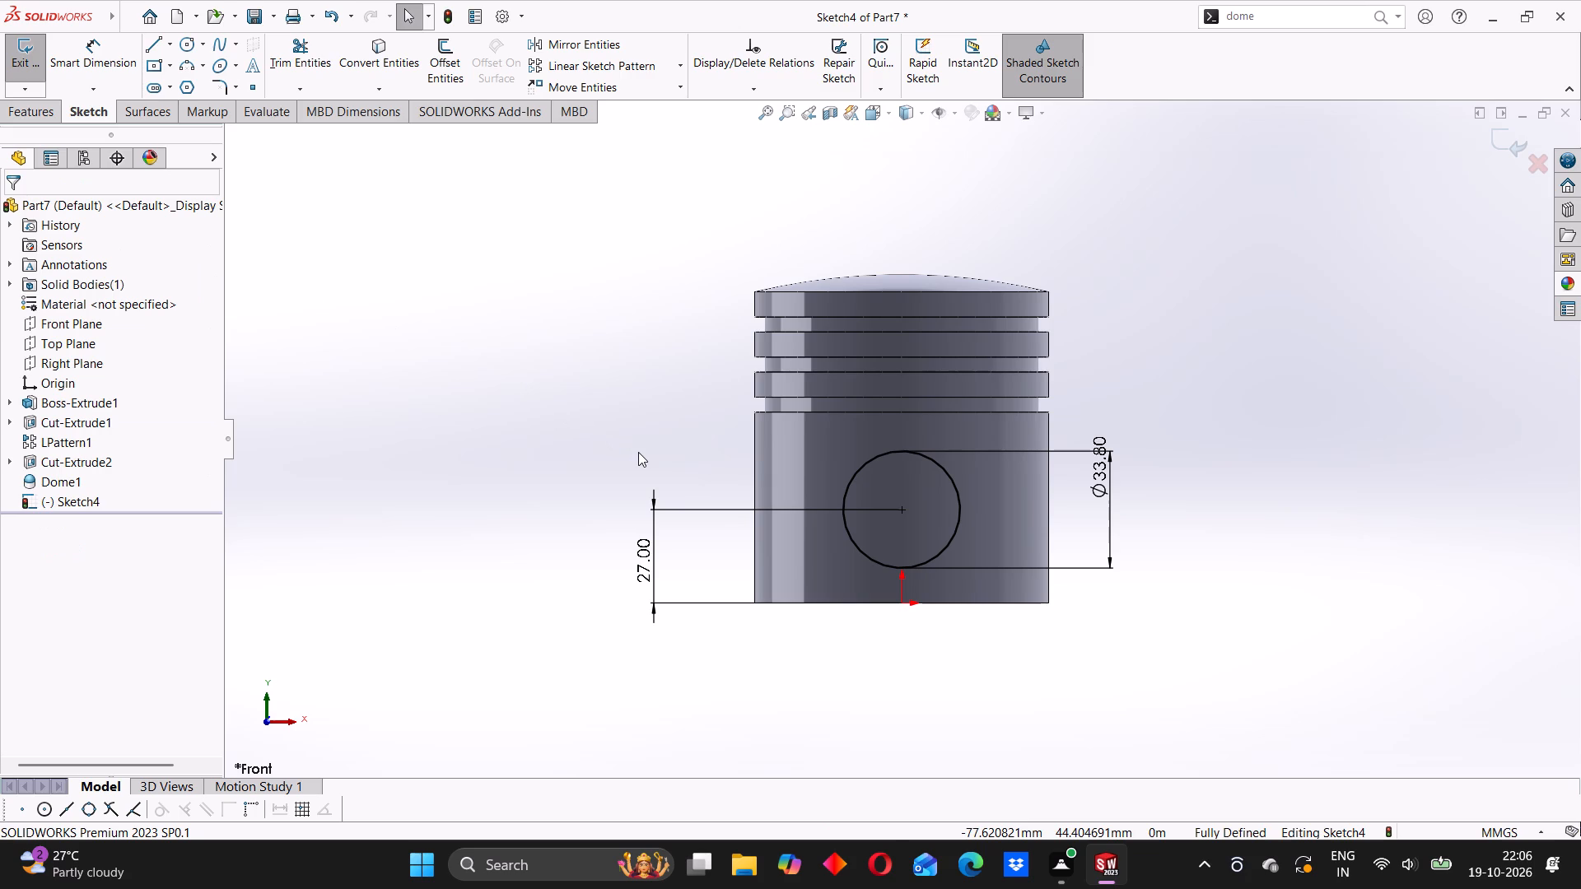
Cut the 33.8 mm pin hole through both sides of the piston with an Extruded Cut set to Through All - Both.
click(46, 109)
middle_drag(805, 432, 1046, 486)
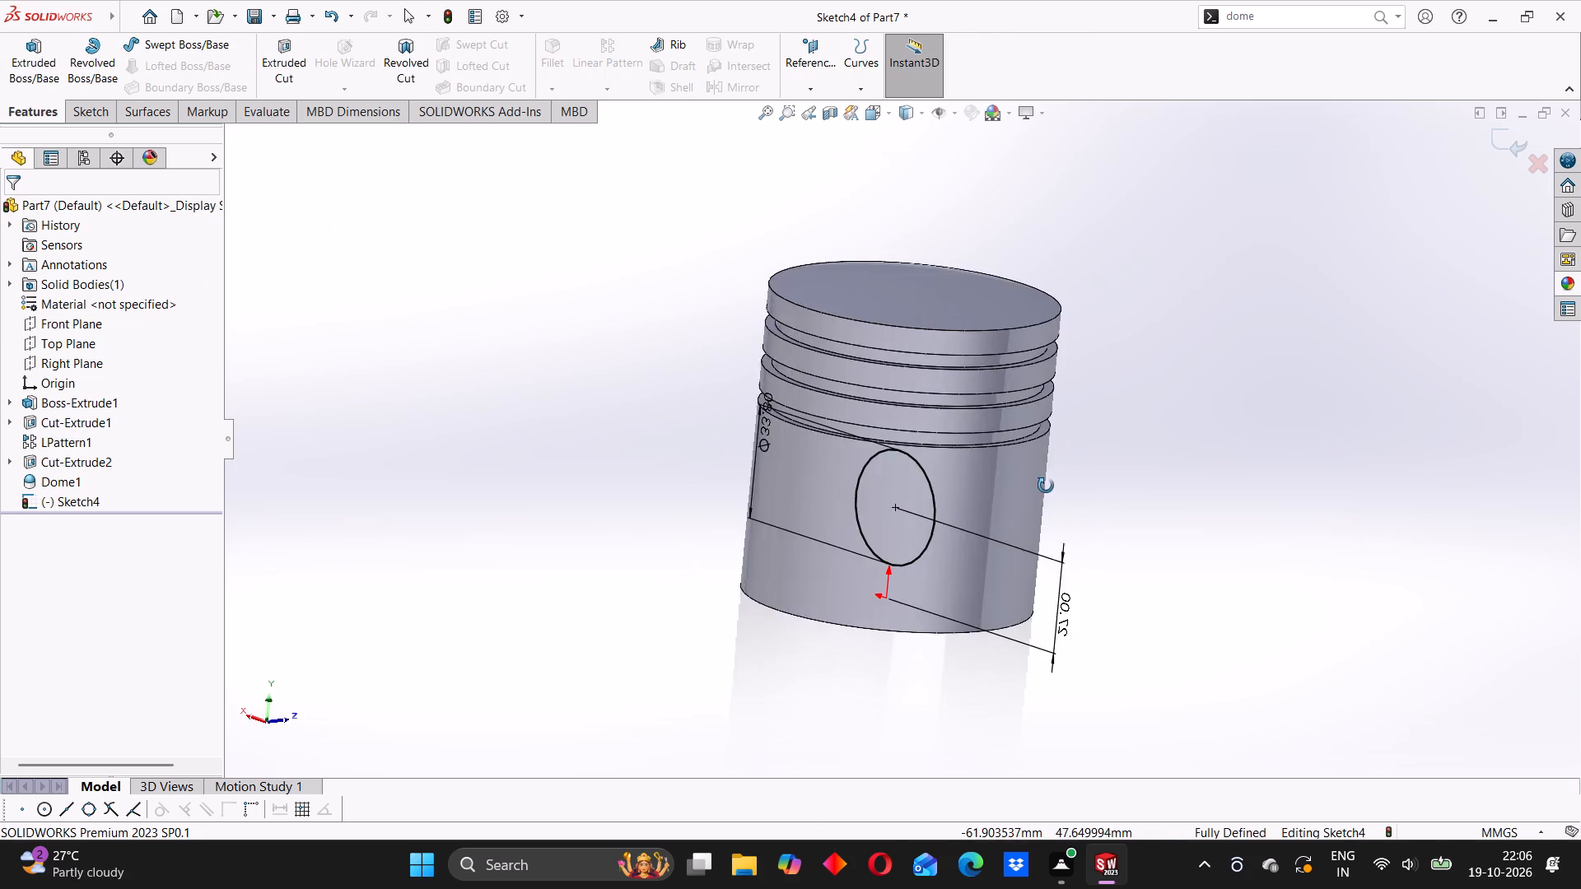
middle_drag(1046, 486, 890, 486)
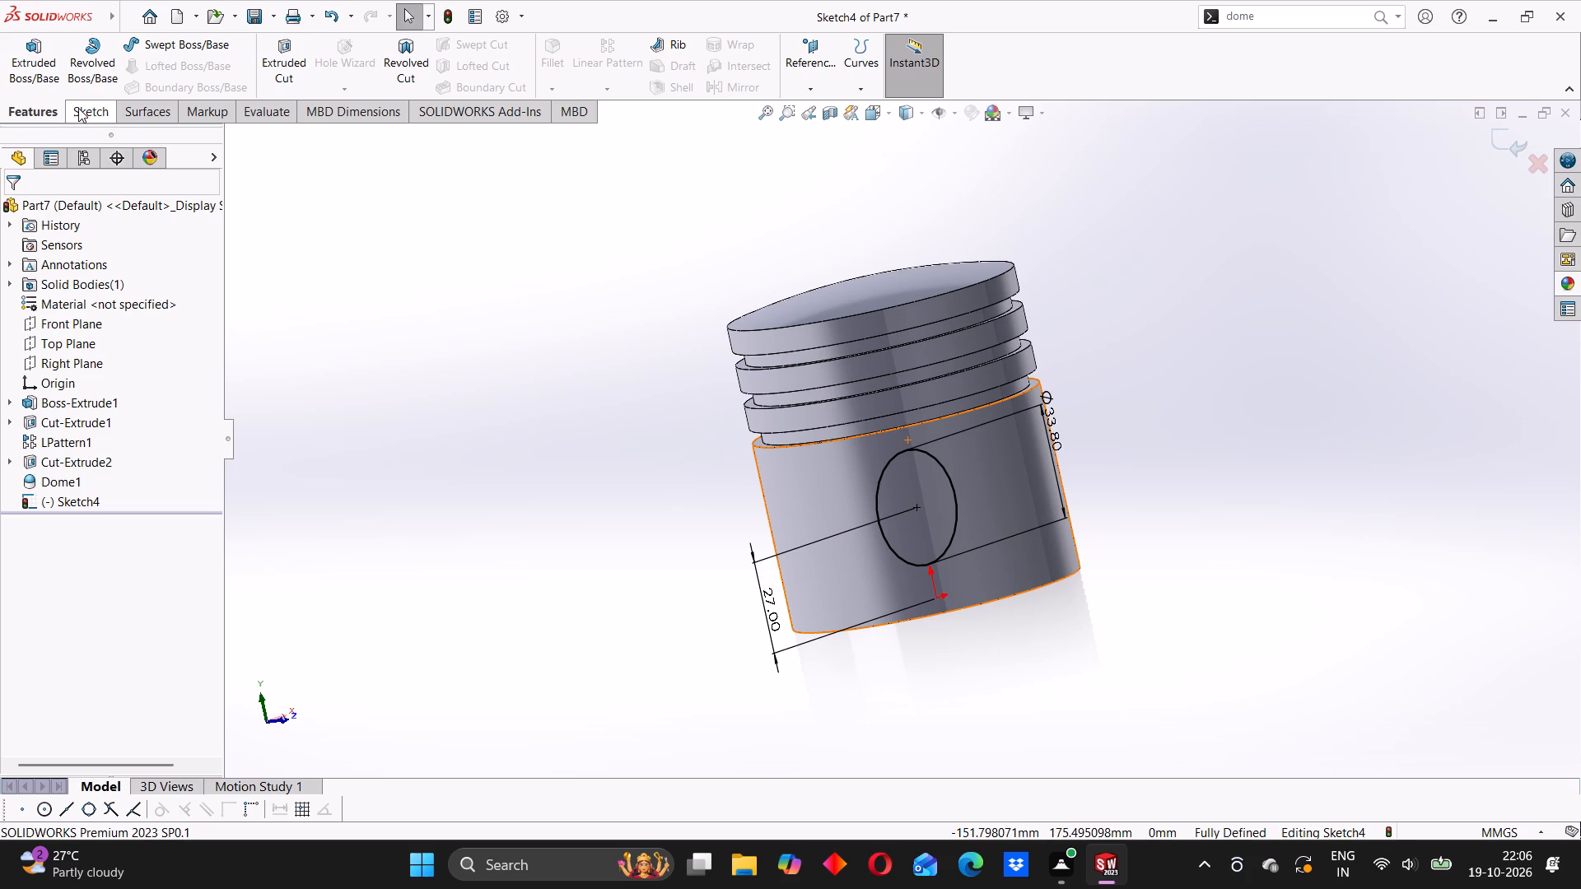
click(280, 51)
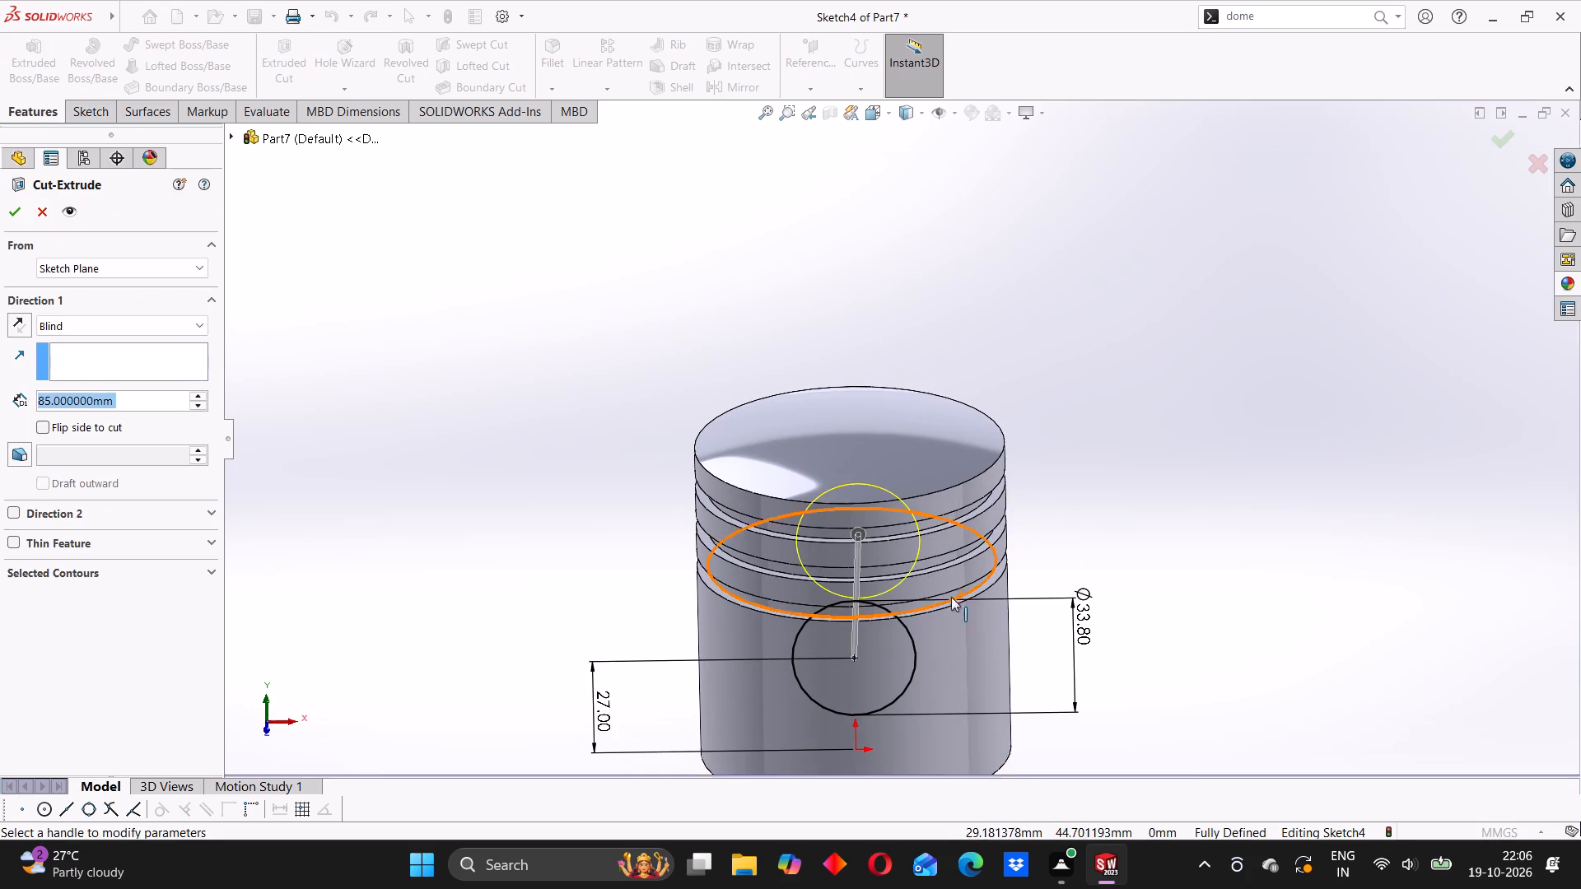
middle_drag(697, 566, 955, 588)
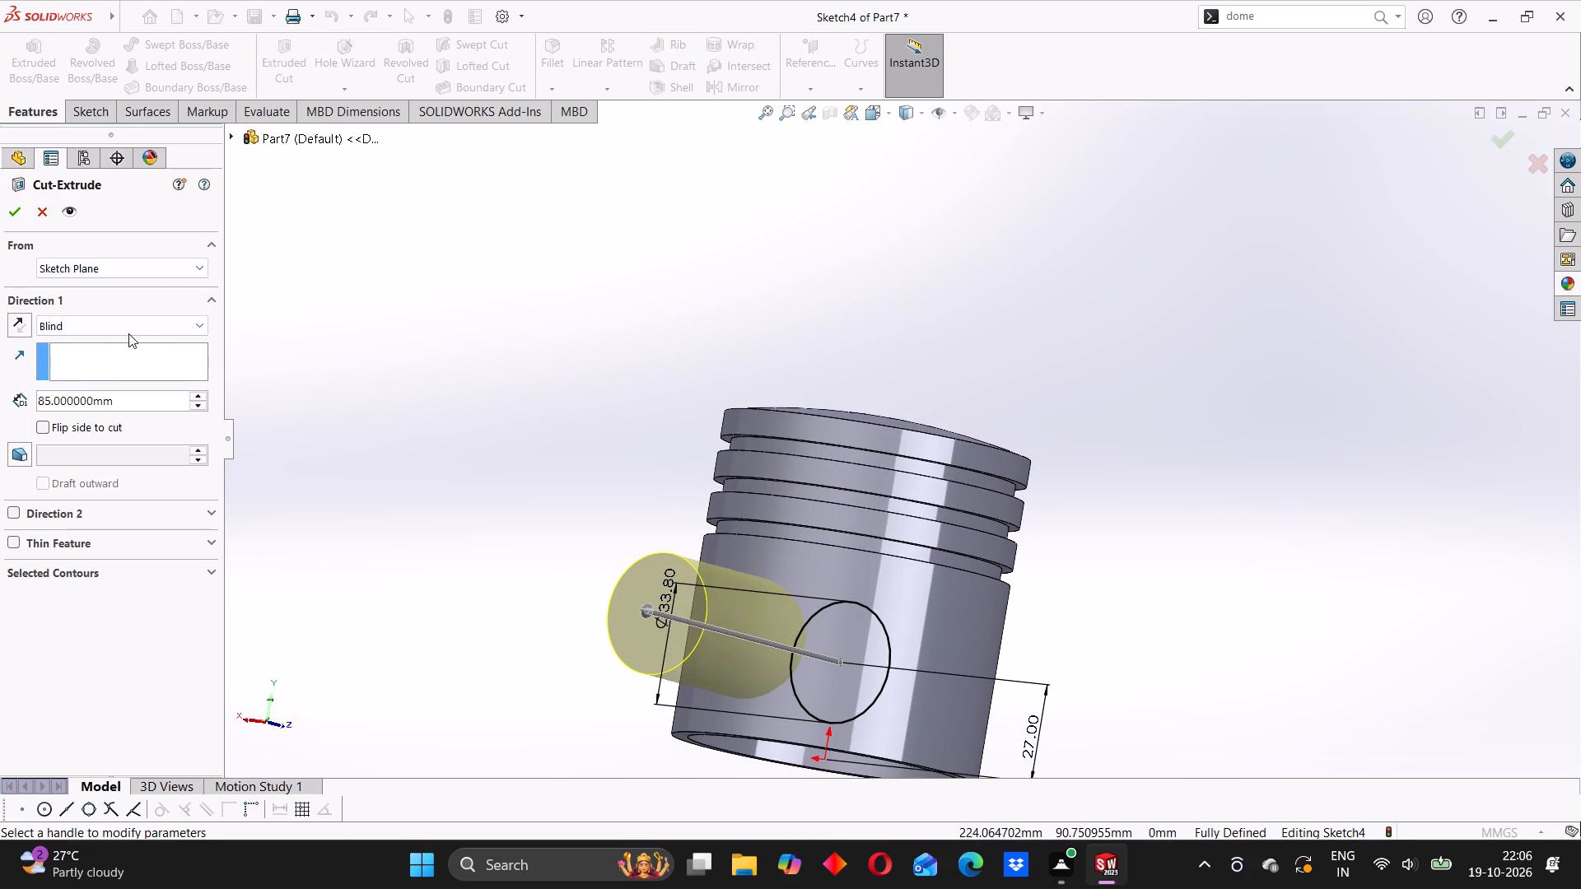
click(123, 328)
click(84, 365)
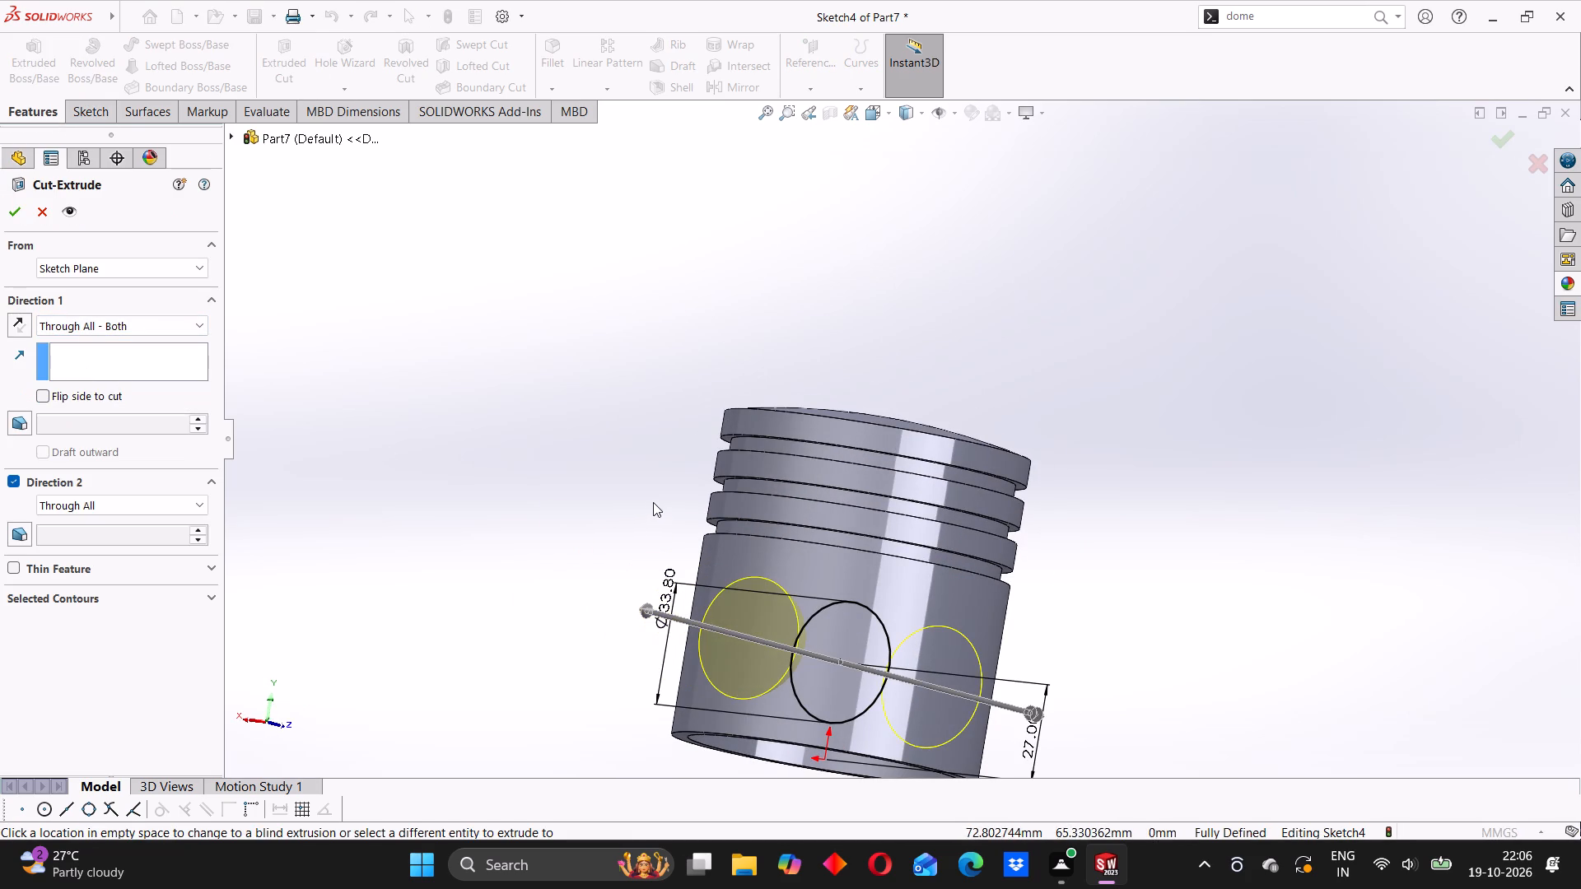
click(16, 212)
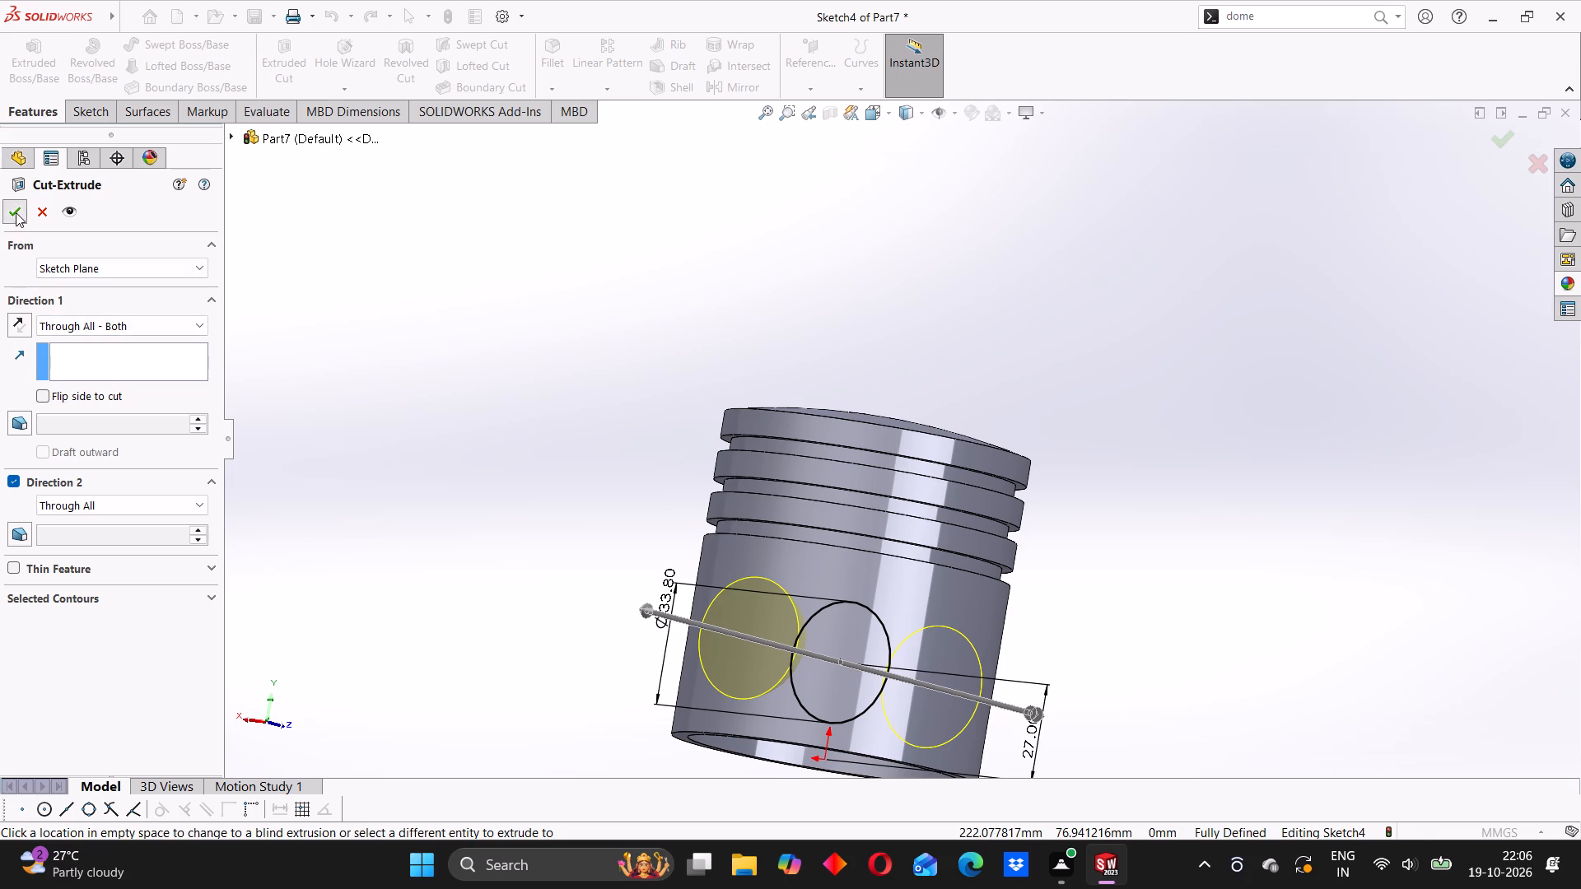
Examine the pin hole through both walls of the piston skirt from several angles and distances.
scroll(749, 584, up, 3)
middle_drag(776, 570, 869, 630)
click(658, 589)
middle_drag(971, 654, 958, 645)
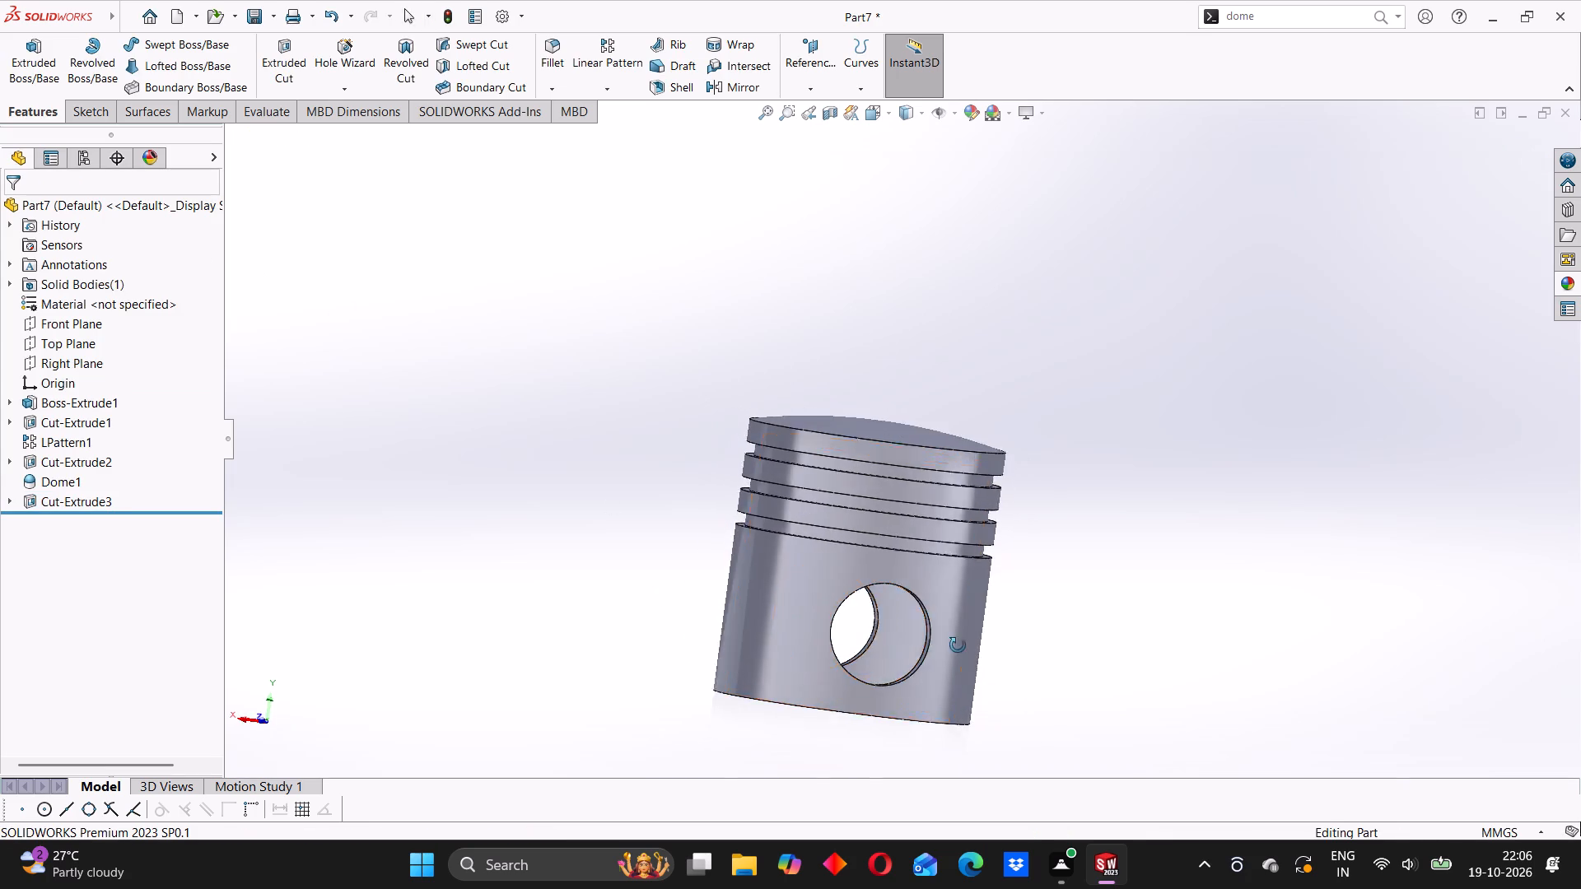
middle_drag(958, 645, 893, 603)
scroll(891, 578, down, 2)
scroll(925, 597, up, 3)
middle_drag(839, 524, 863, 563)
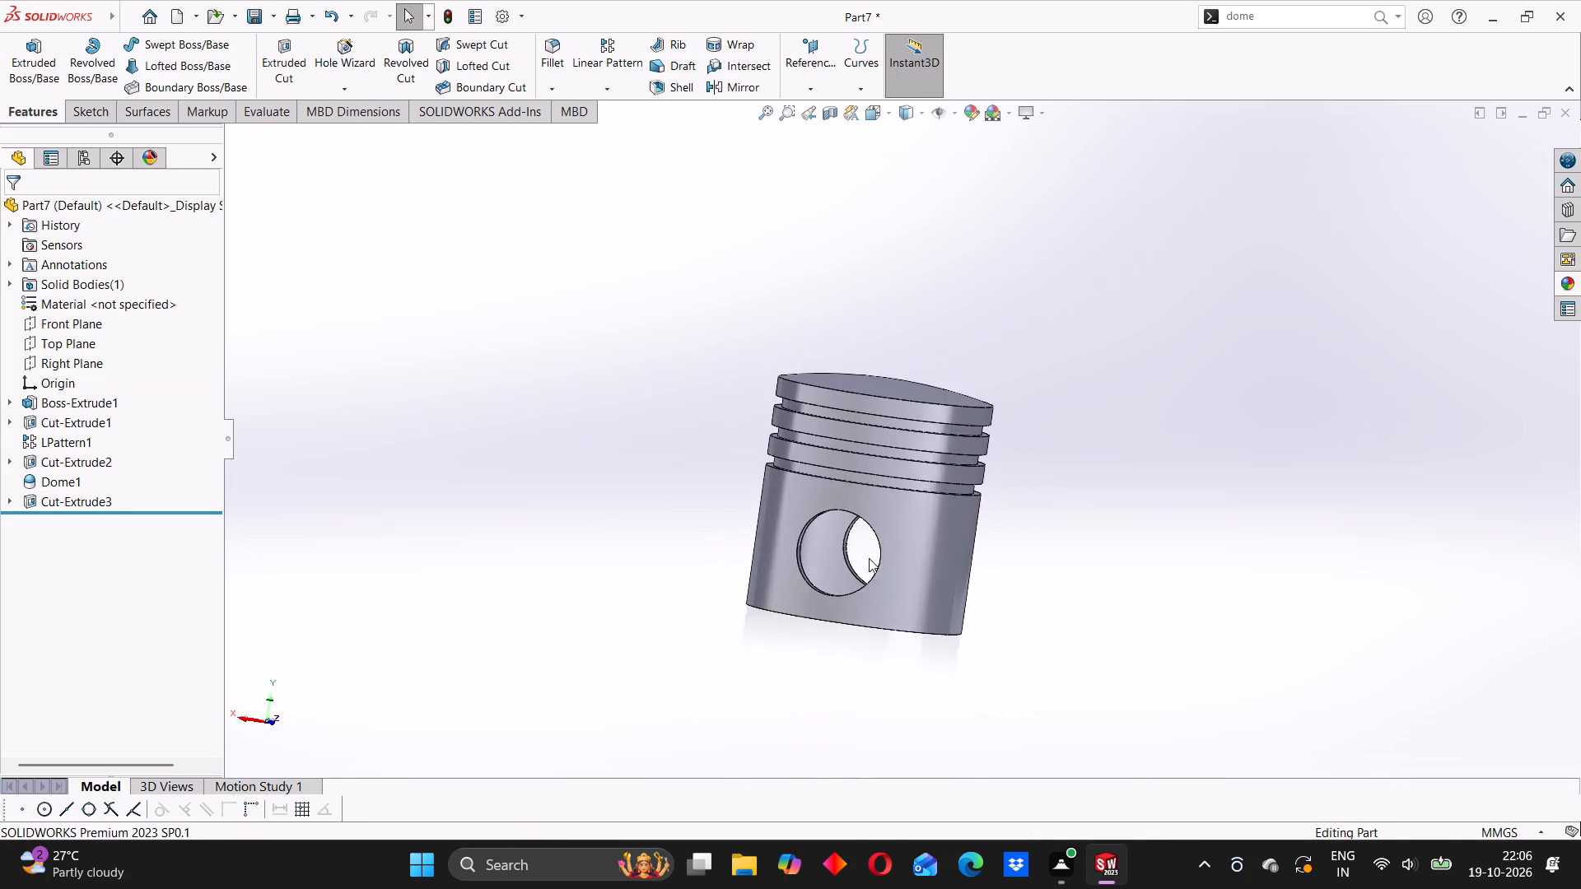
scroll(881, 540, down, 3)
middle_drag(898, 544, 884, 542)
scroll(897, 528, up, 2)
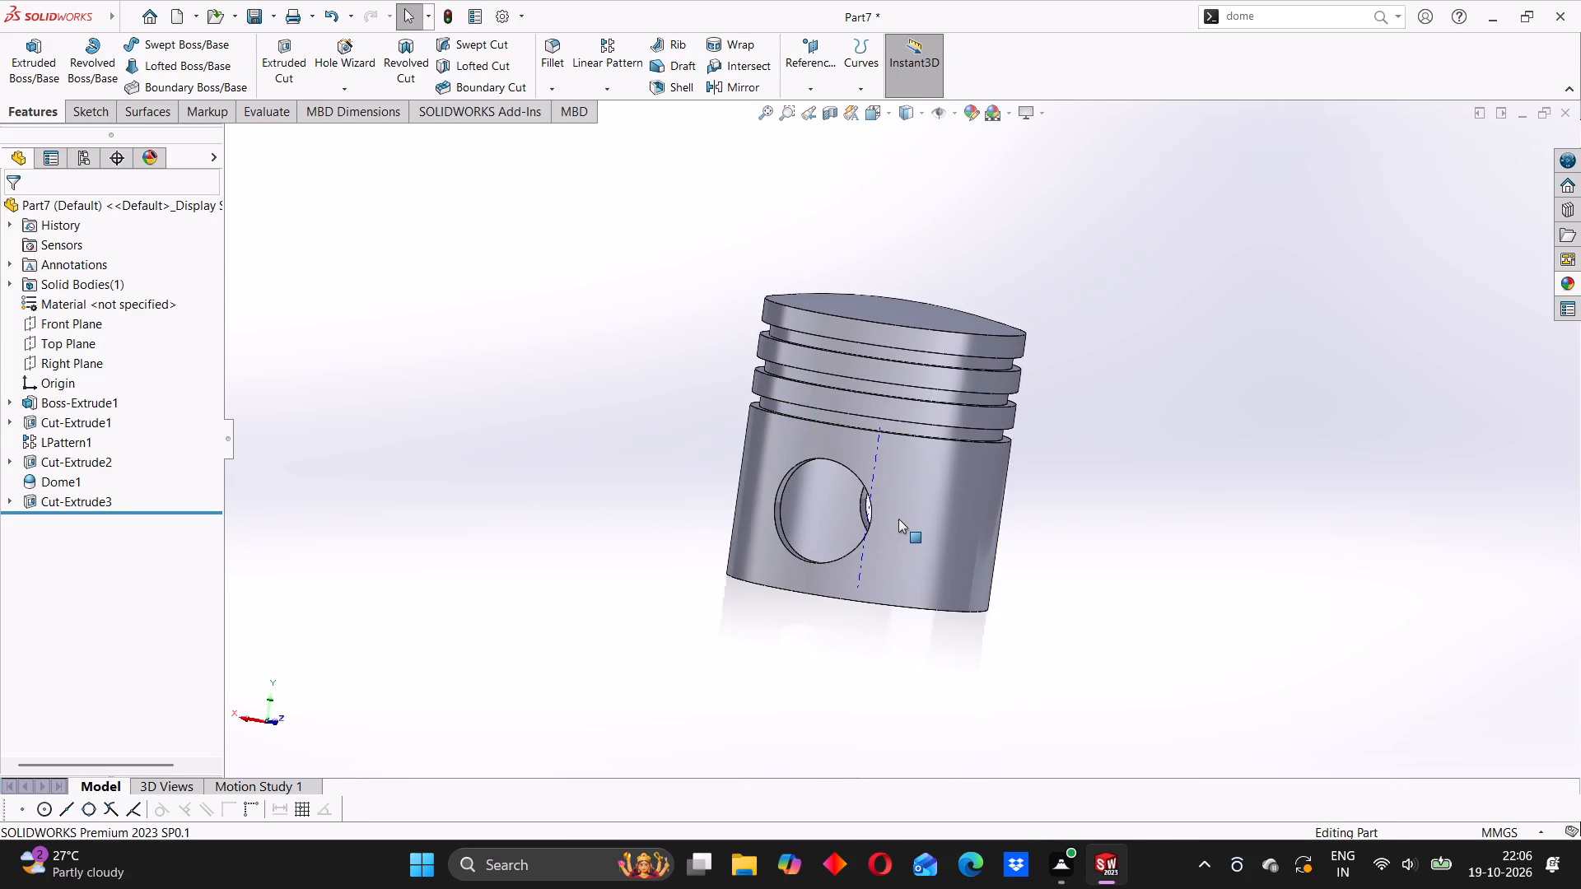
scroll(898, 498, down, 3)
middle_drag(848, 464, 858, 462)
scroll(856, 446, down, 3)
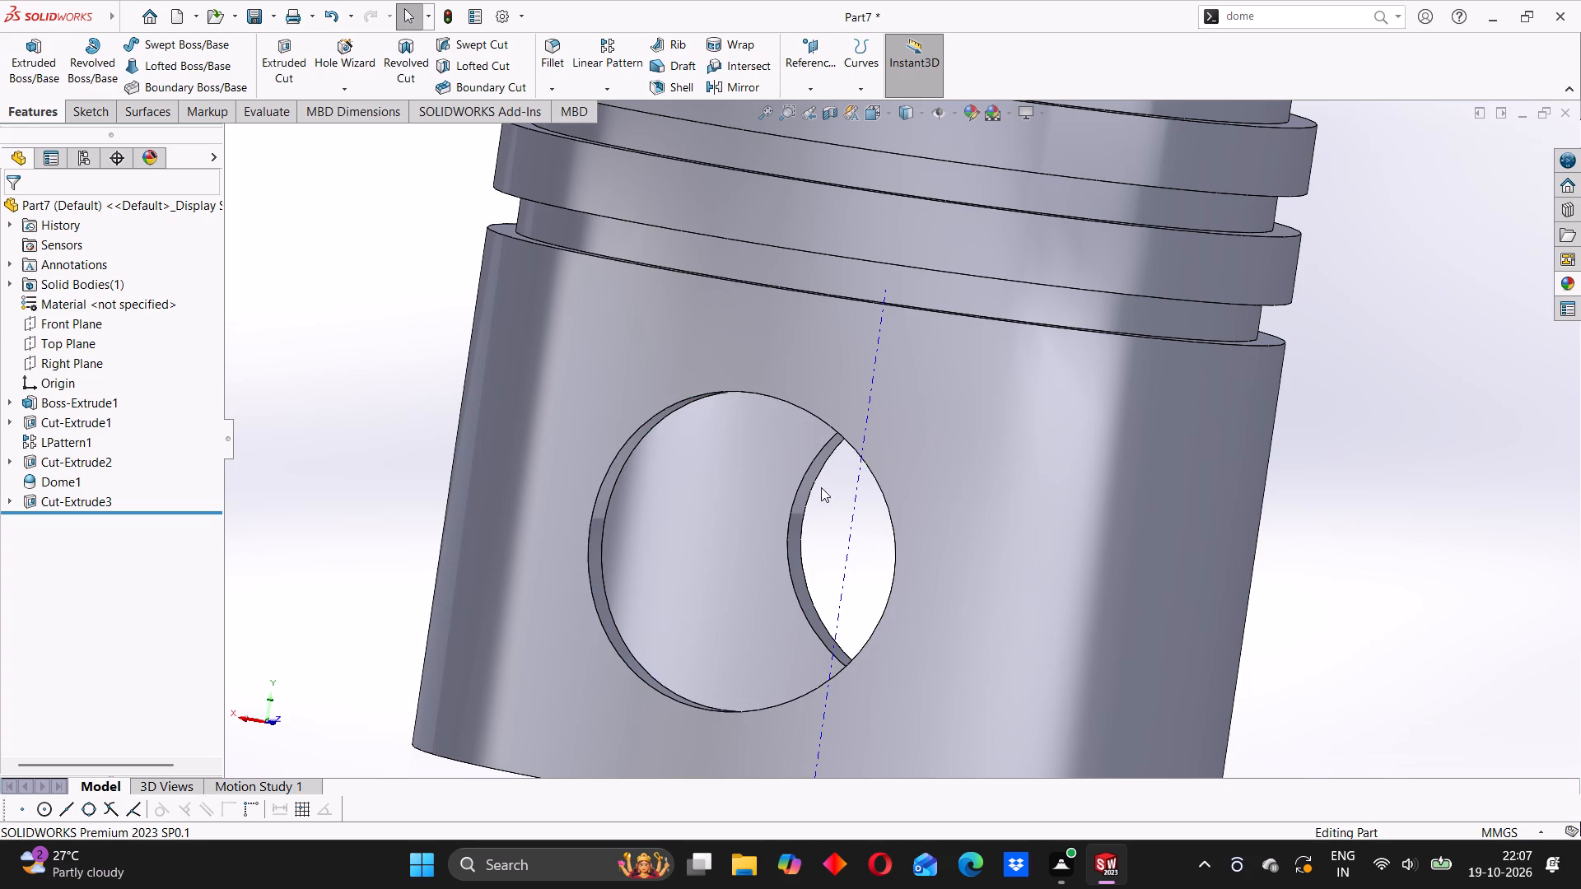
Start a sketch on the Right Plane and draw a vertical centerline upward from the origin into the piston skirt.
click(57, 362)
click(74, 339)
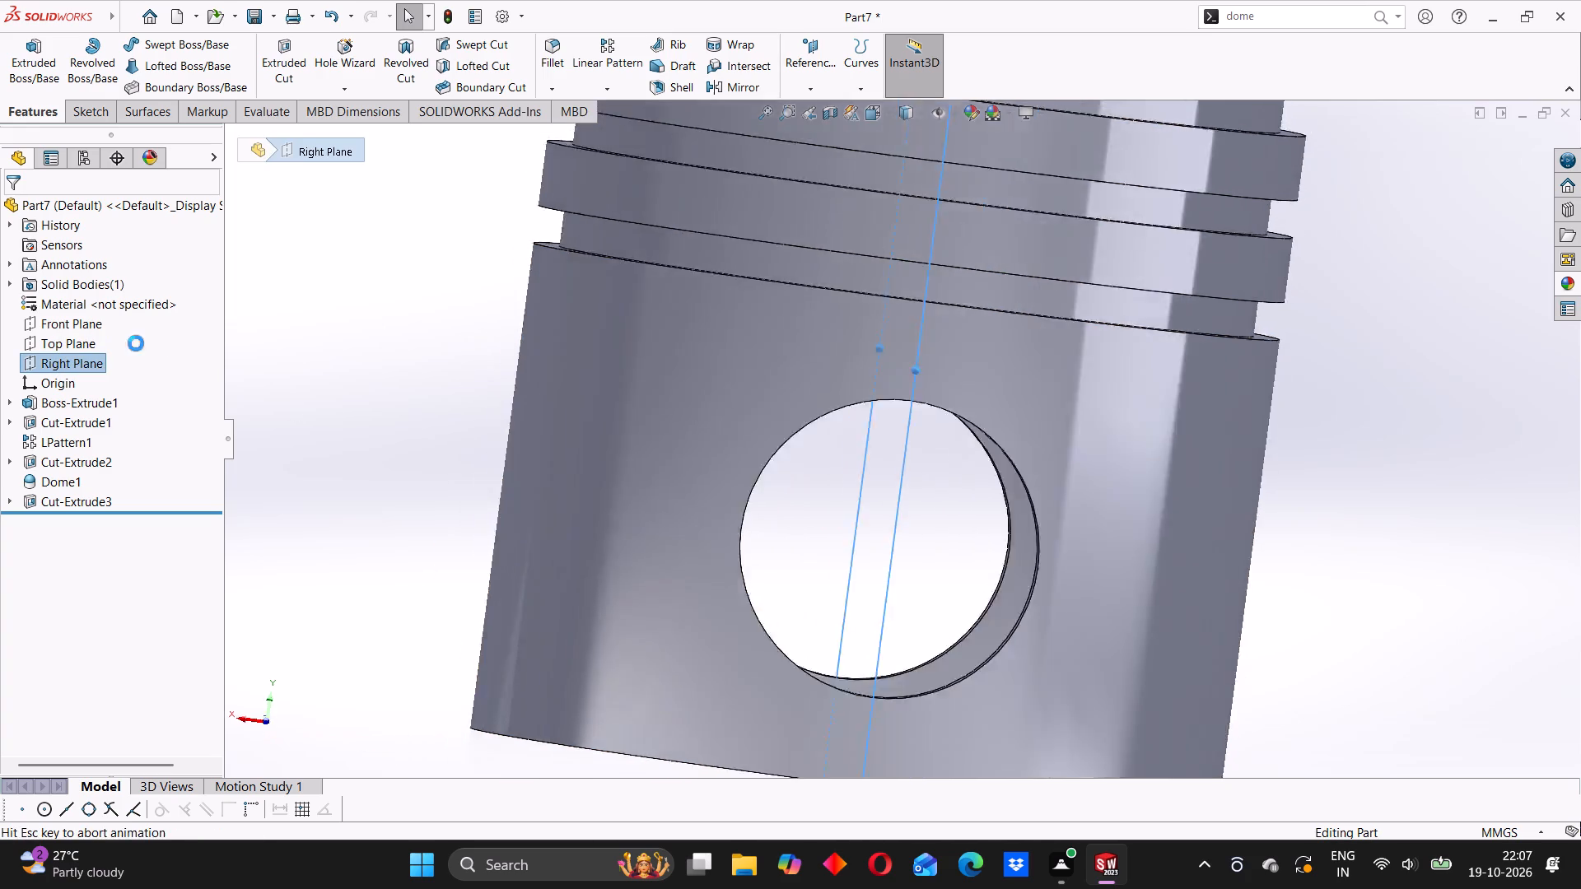
click(455, 382)
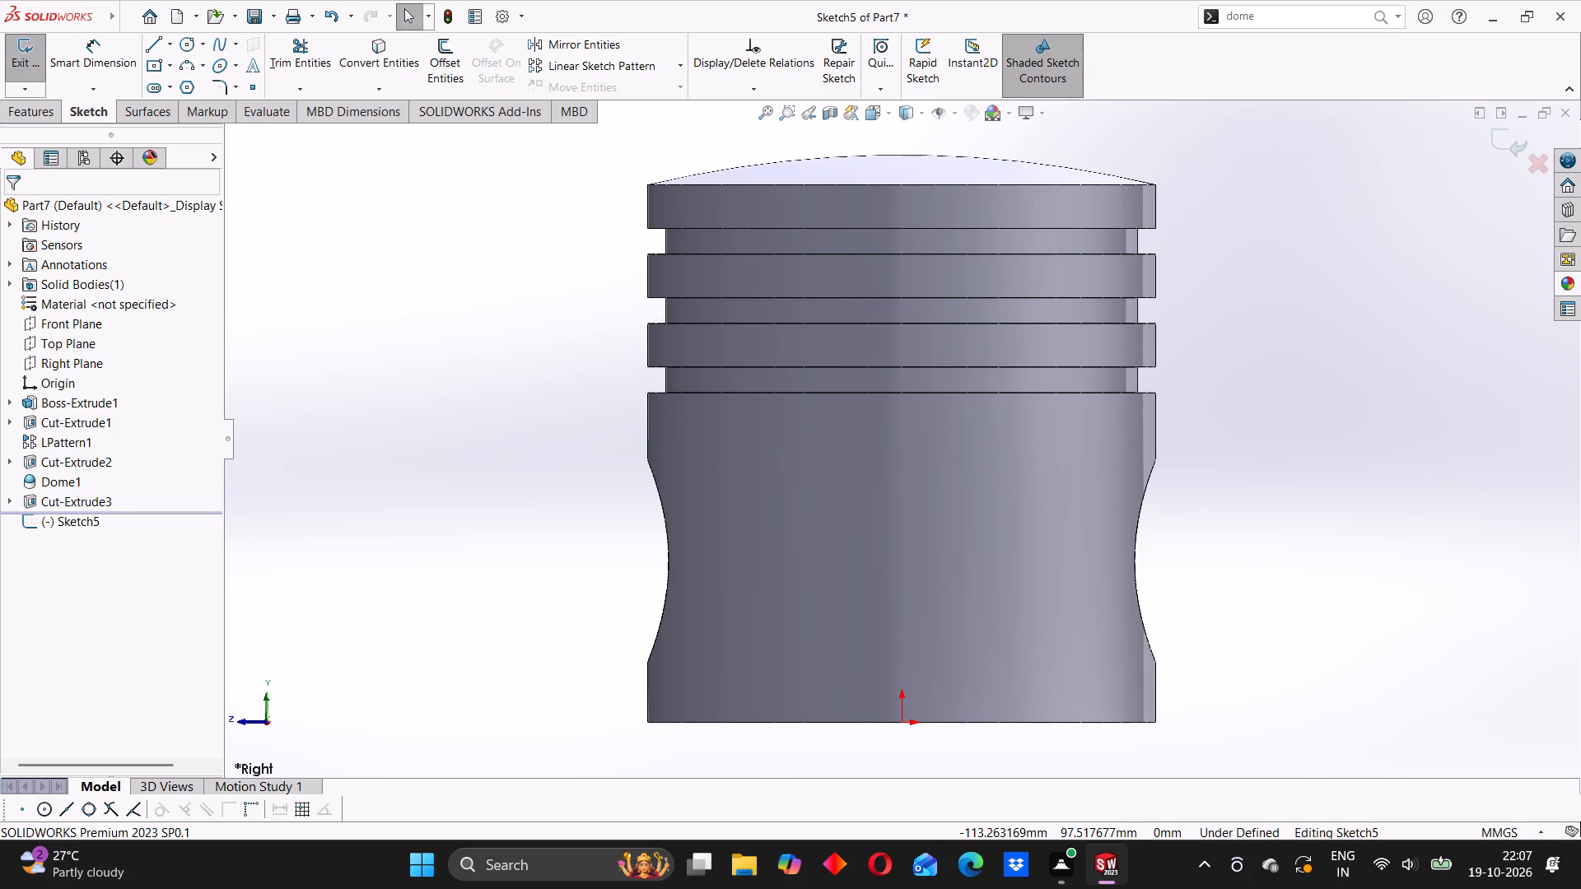
click(169, 41)
click(185, 86)
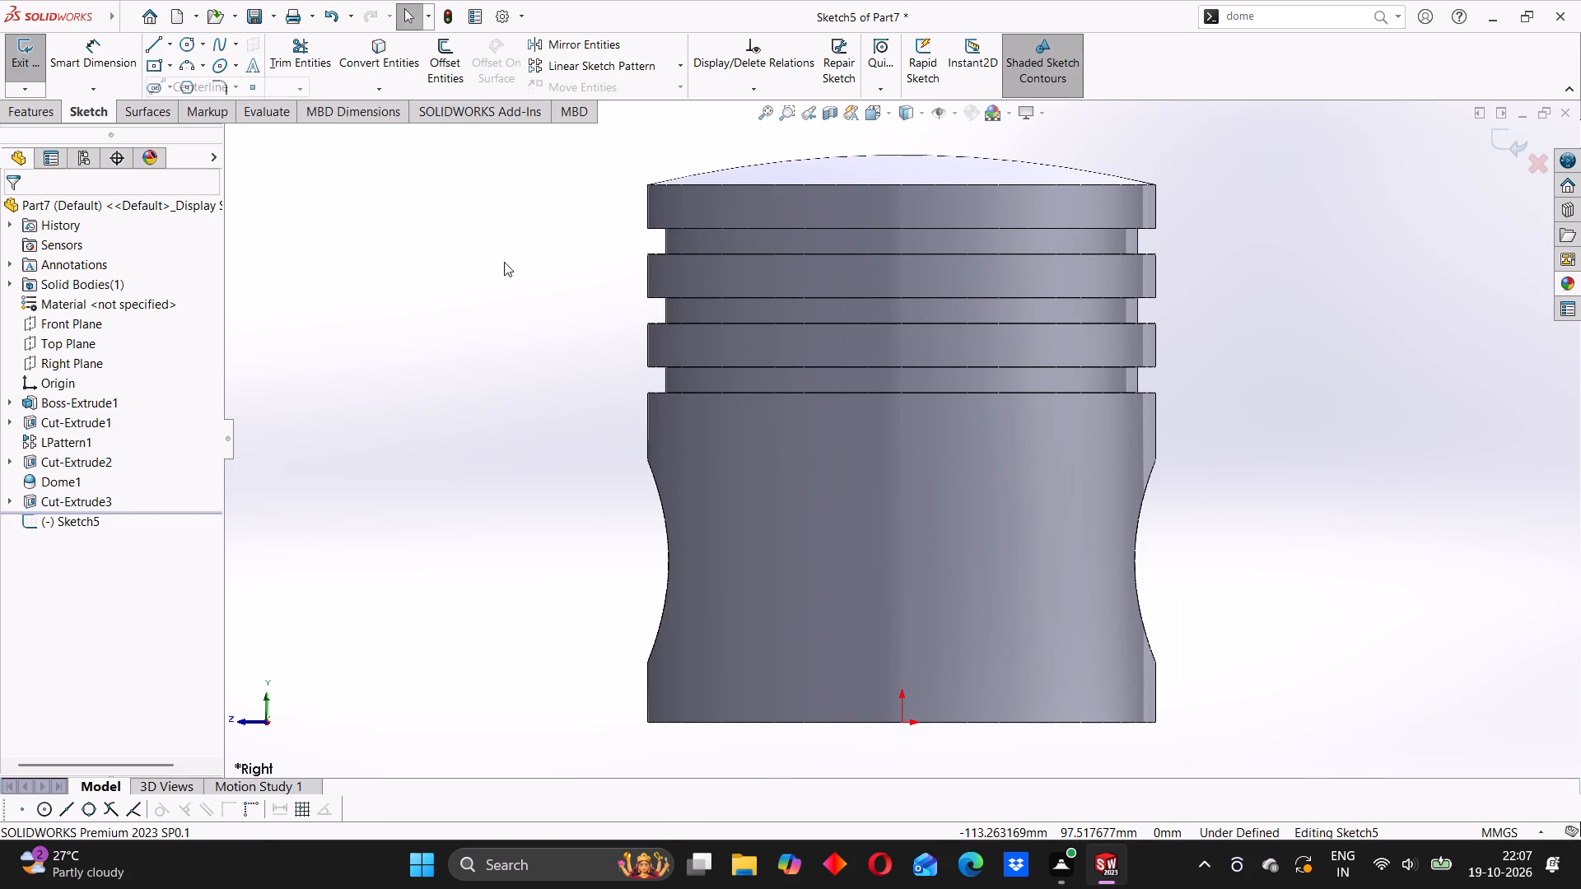
click(898, 721)
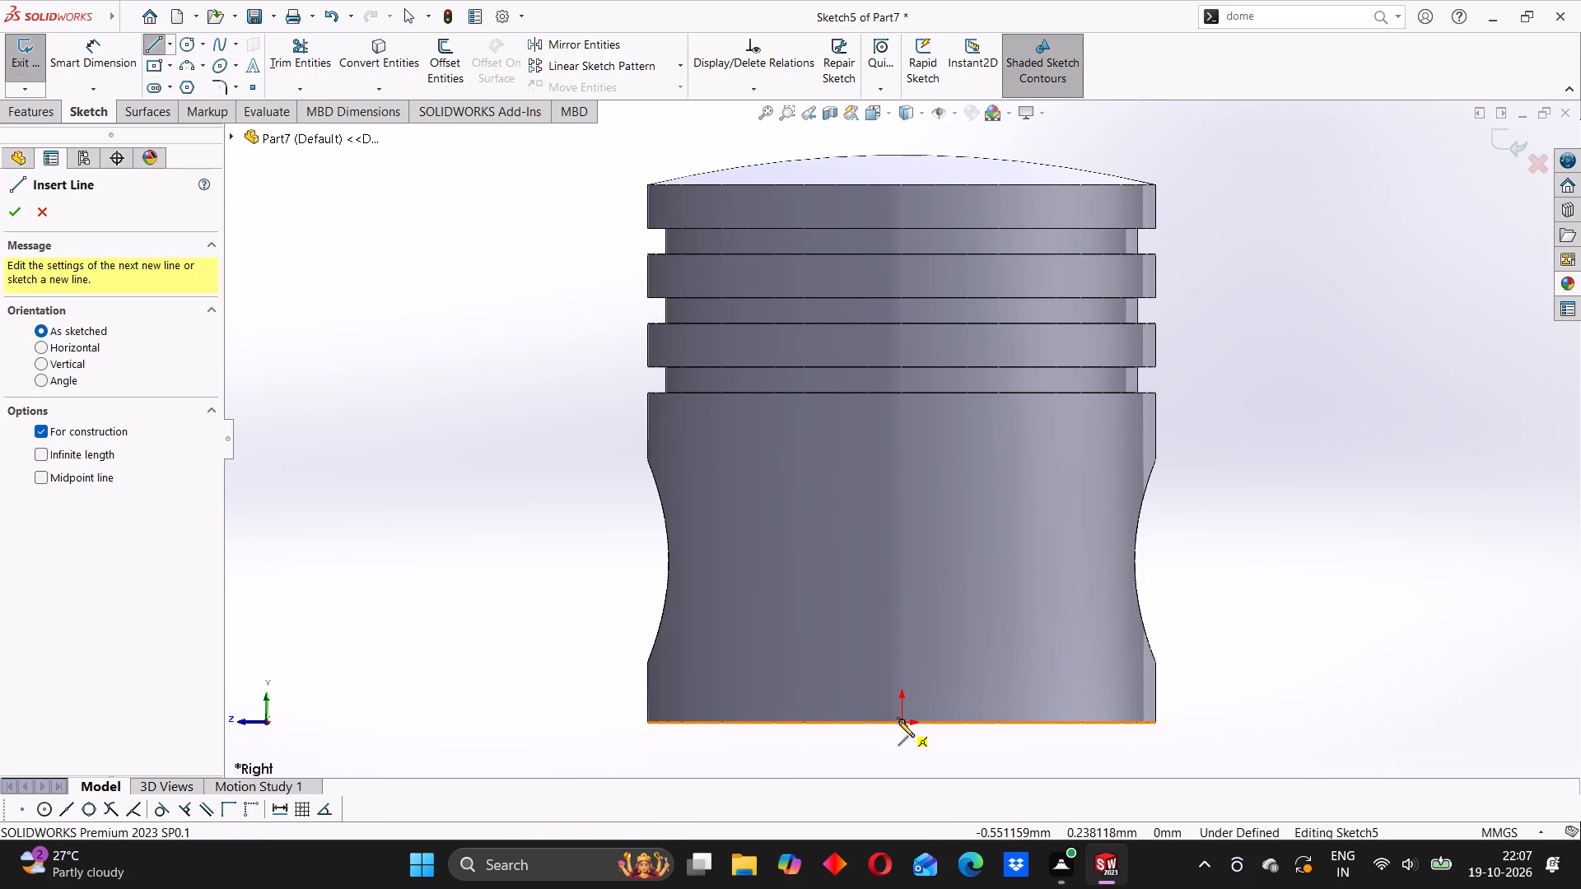
click(900, 532)
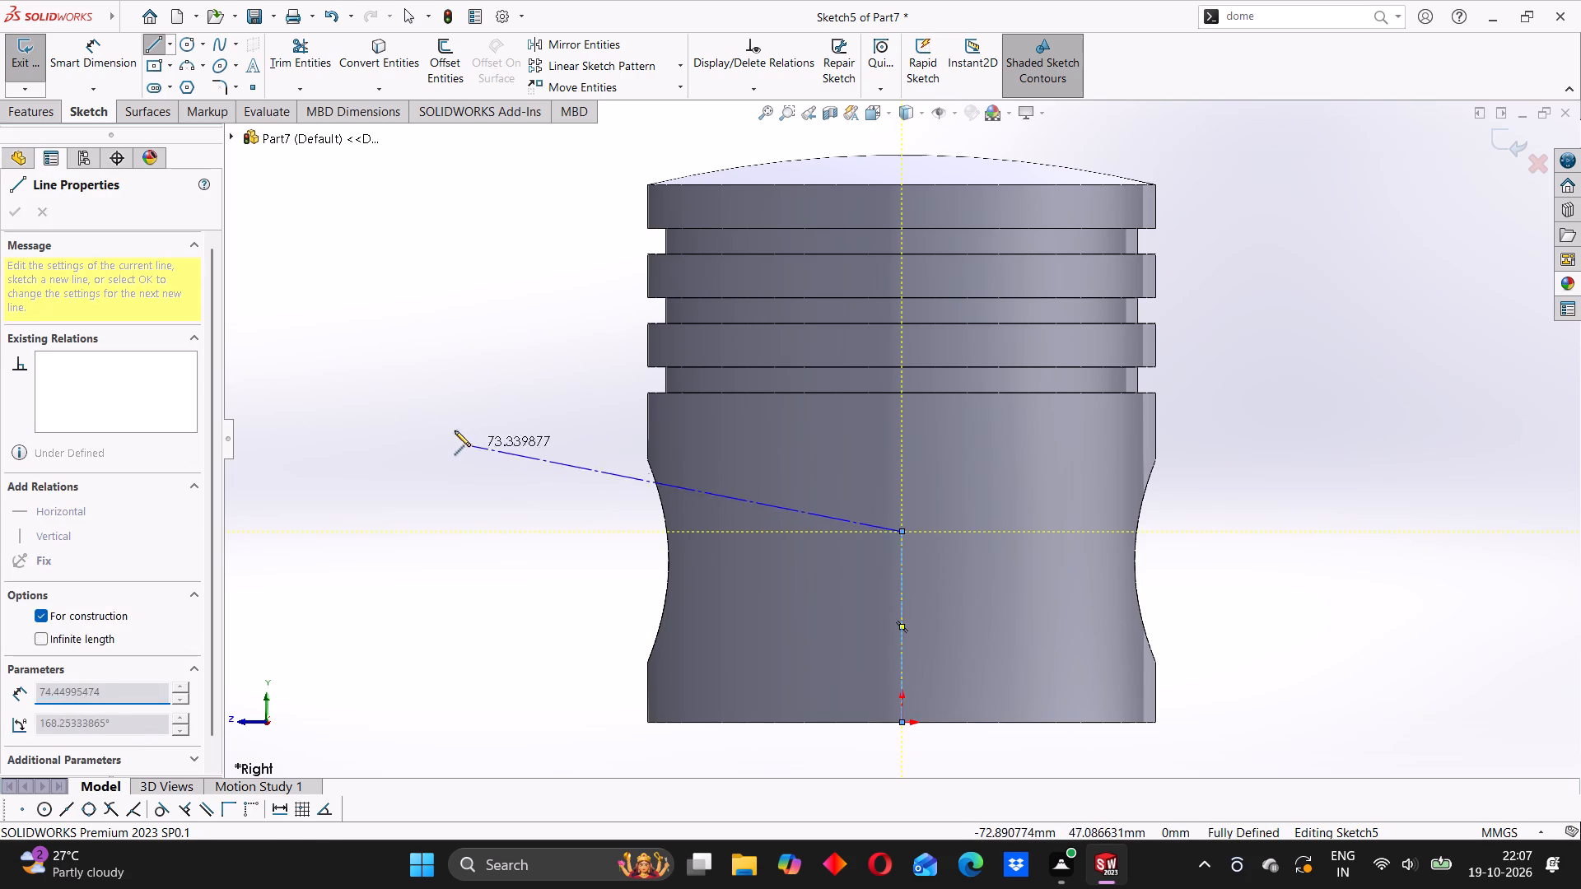
right_click(454, 430)
click(495, 440)
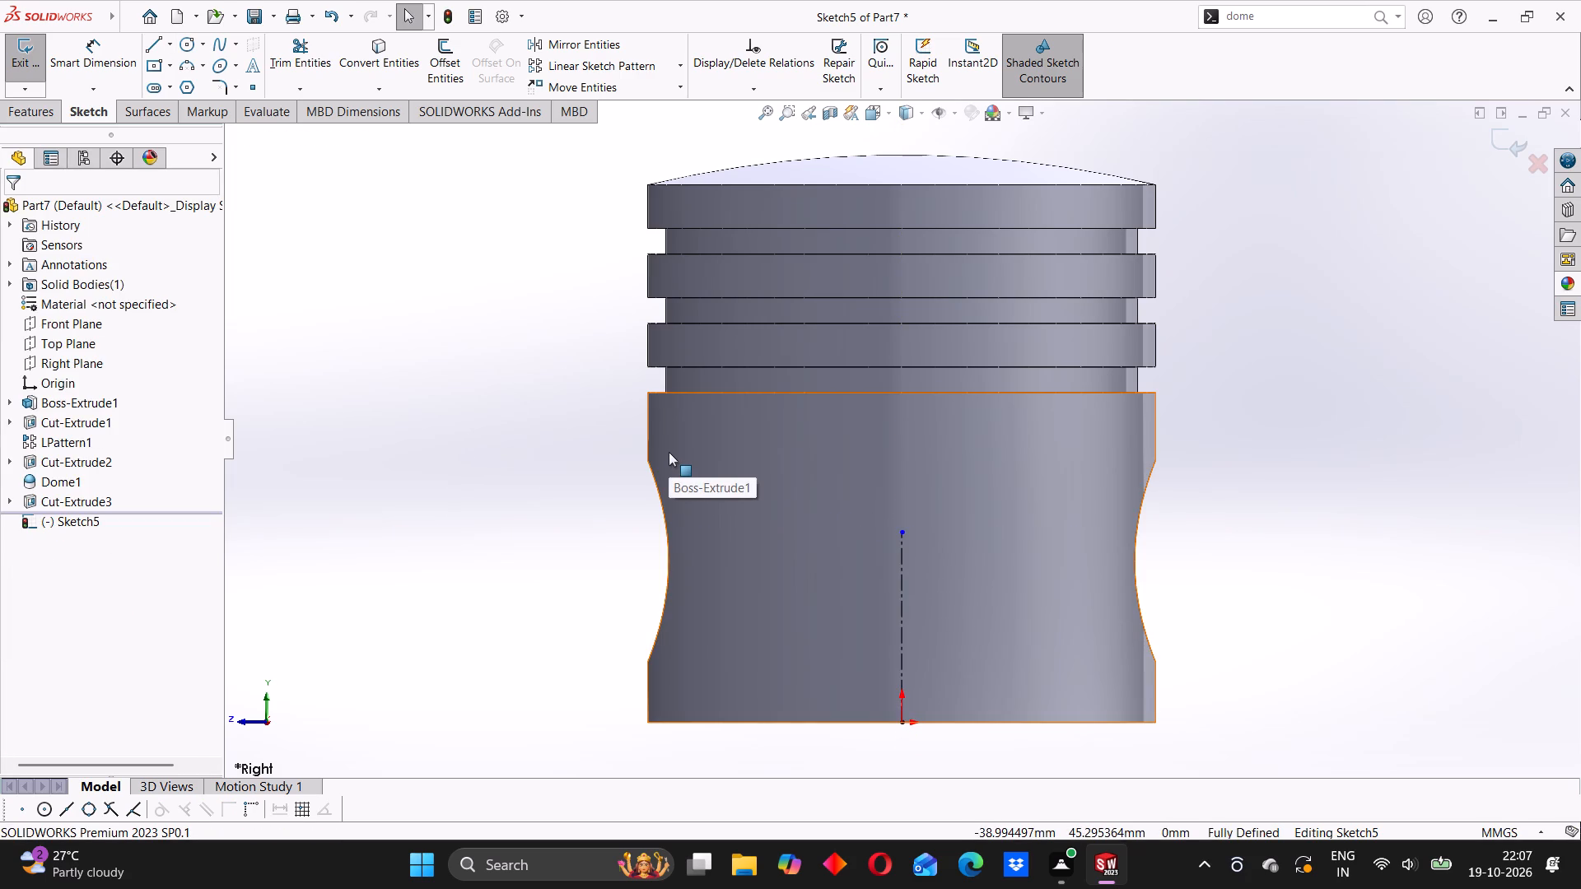
Draw a vertical line about 20 mm long up from the piston's bottom edge, about 19 mm from the centerline on the +Z side.
click(156, 46)
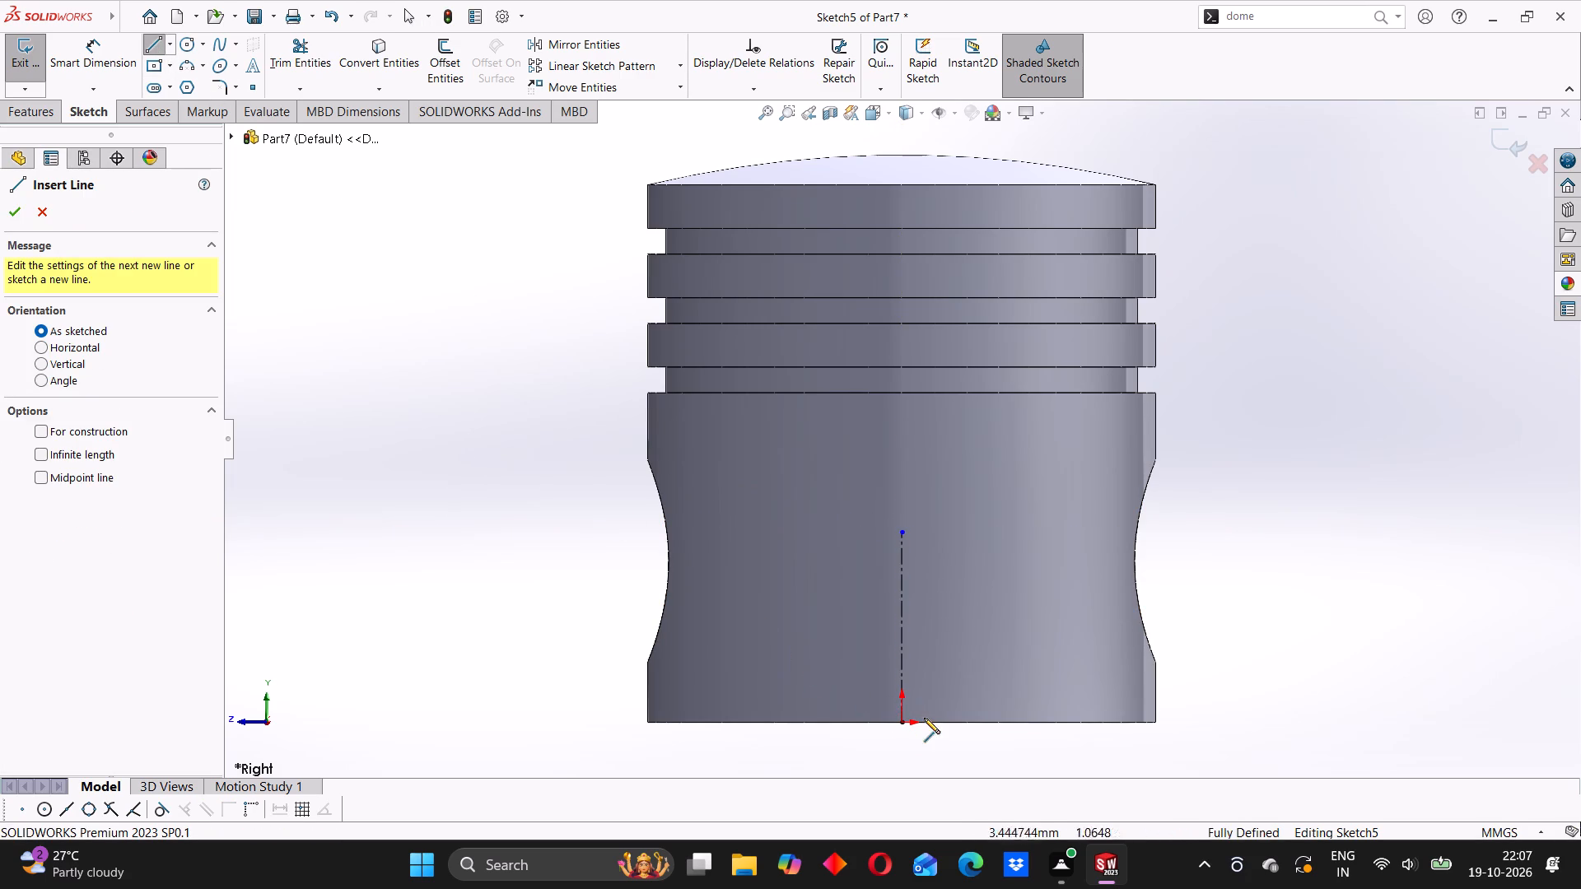
click(790, 719)
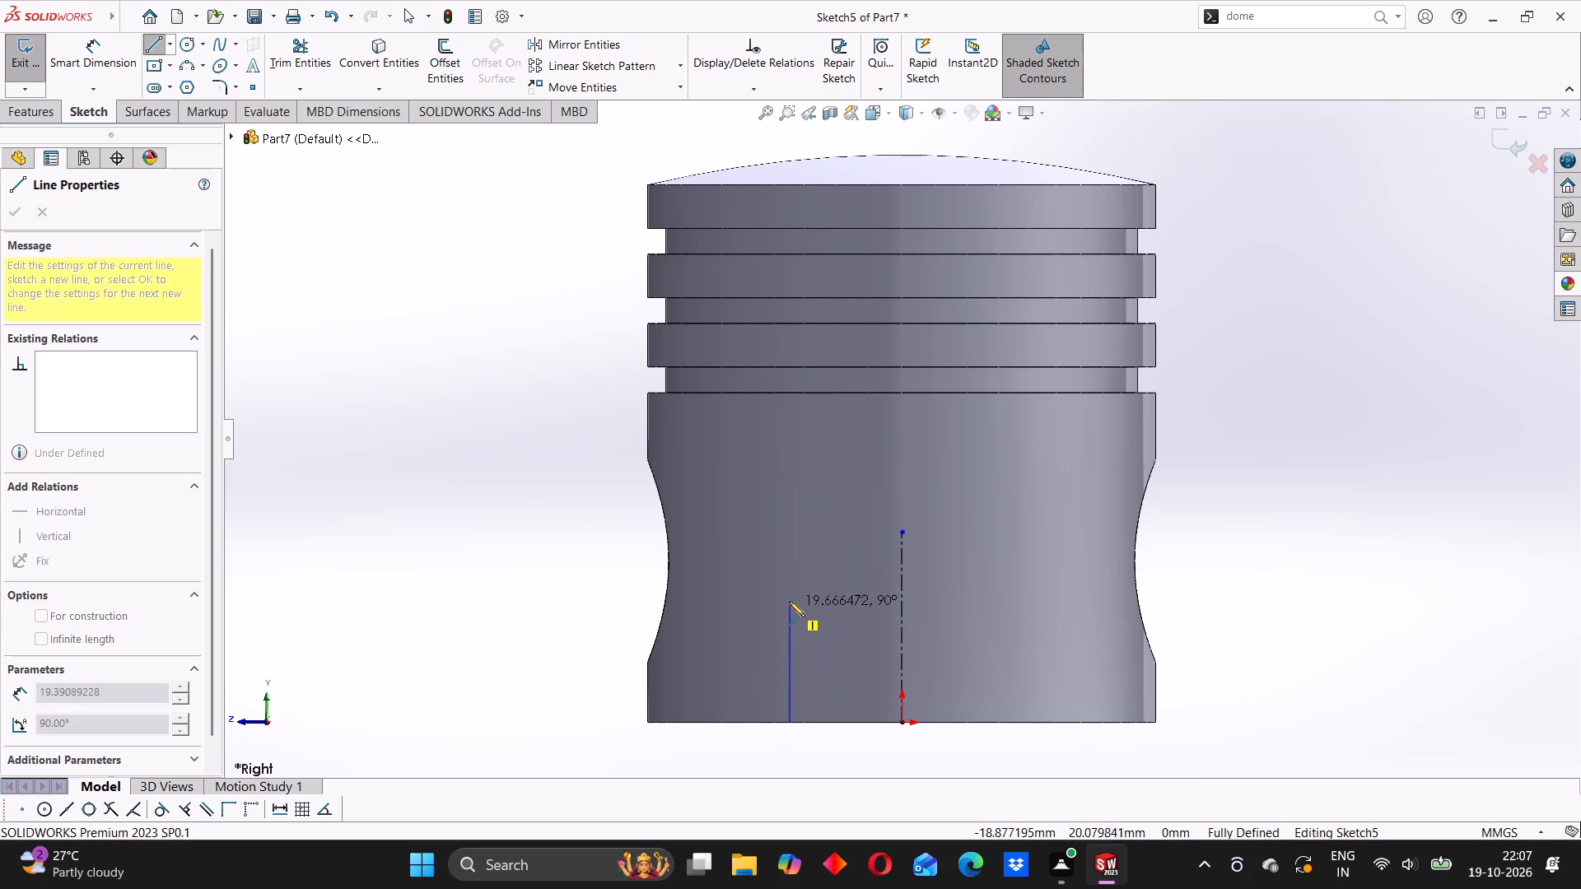
click(790, 601)
right_click(529, 469)
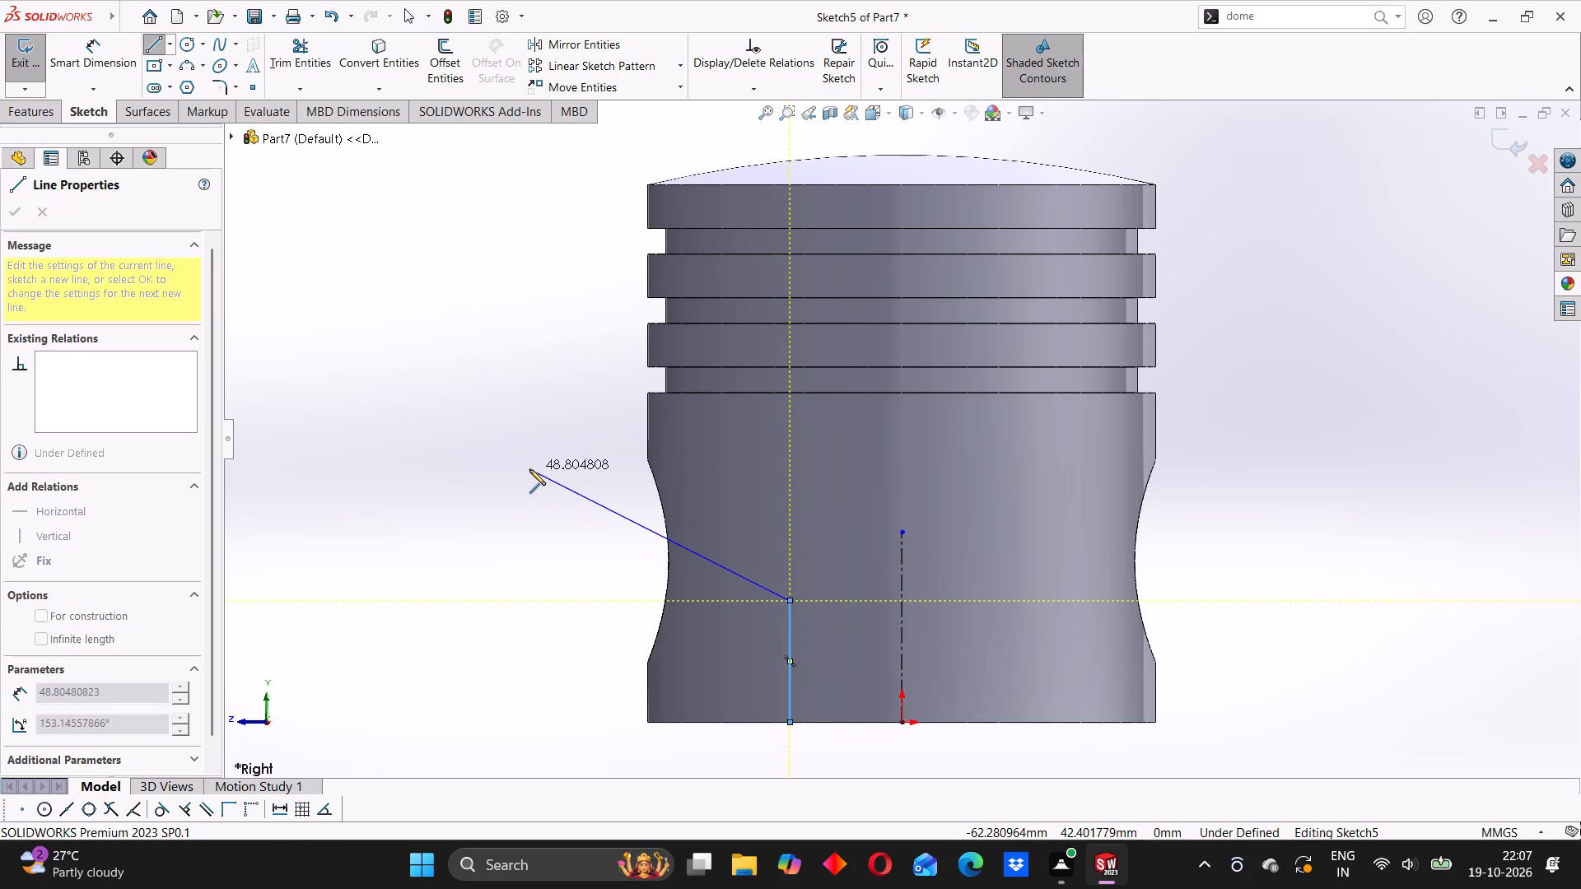
click(568, 486)
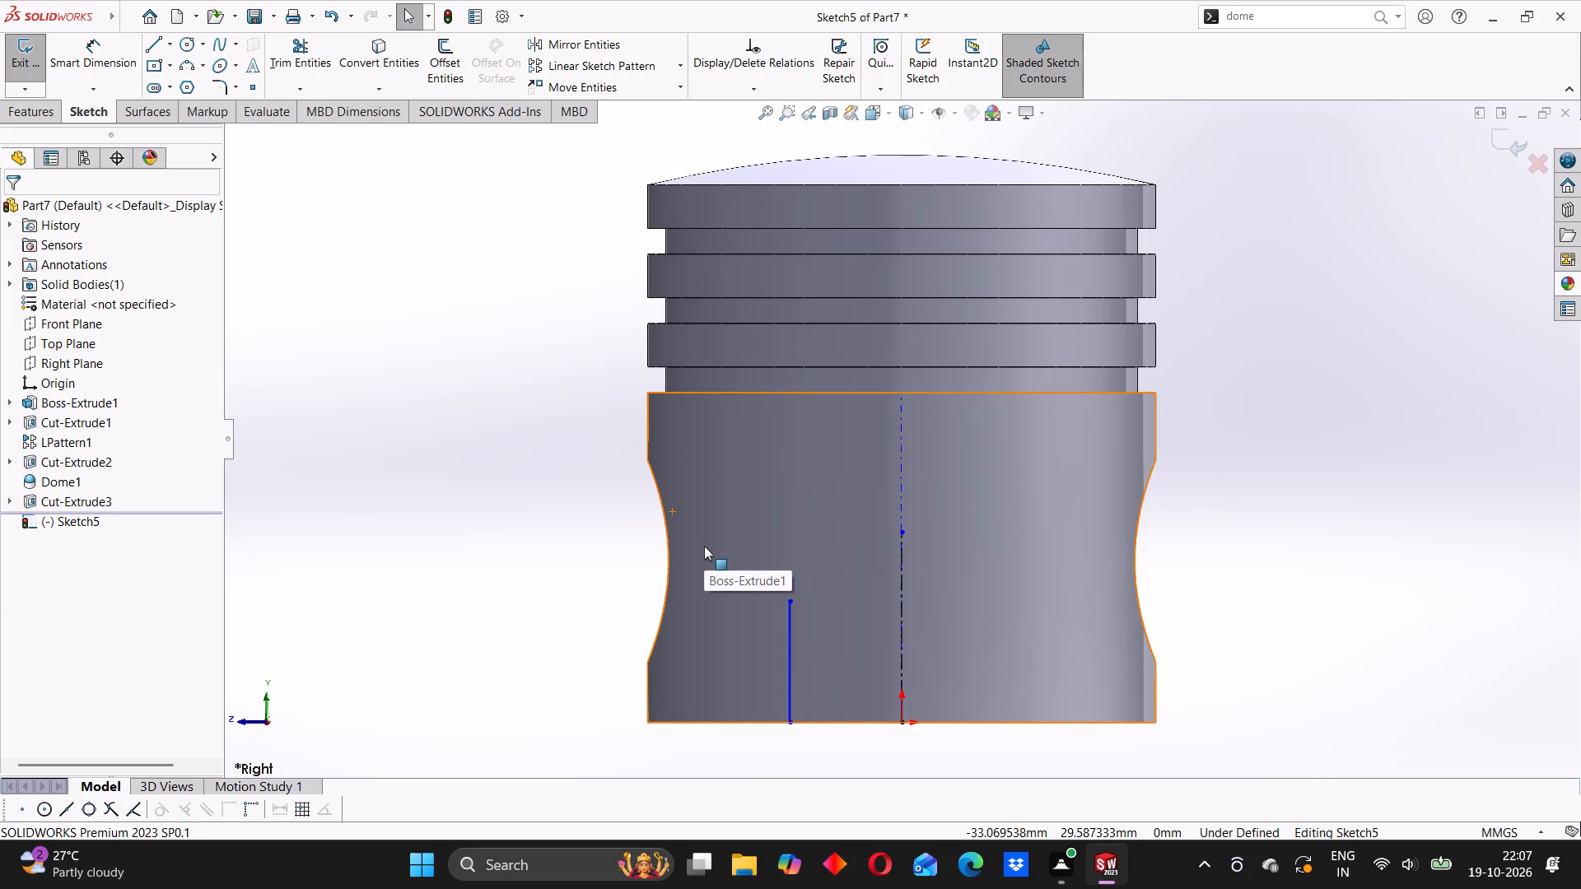
Mirror the vertical sketch line about the centerline to the opposite side of the piston skirt.
click(562, 47)
click(789, 637)
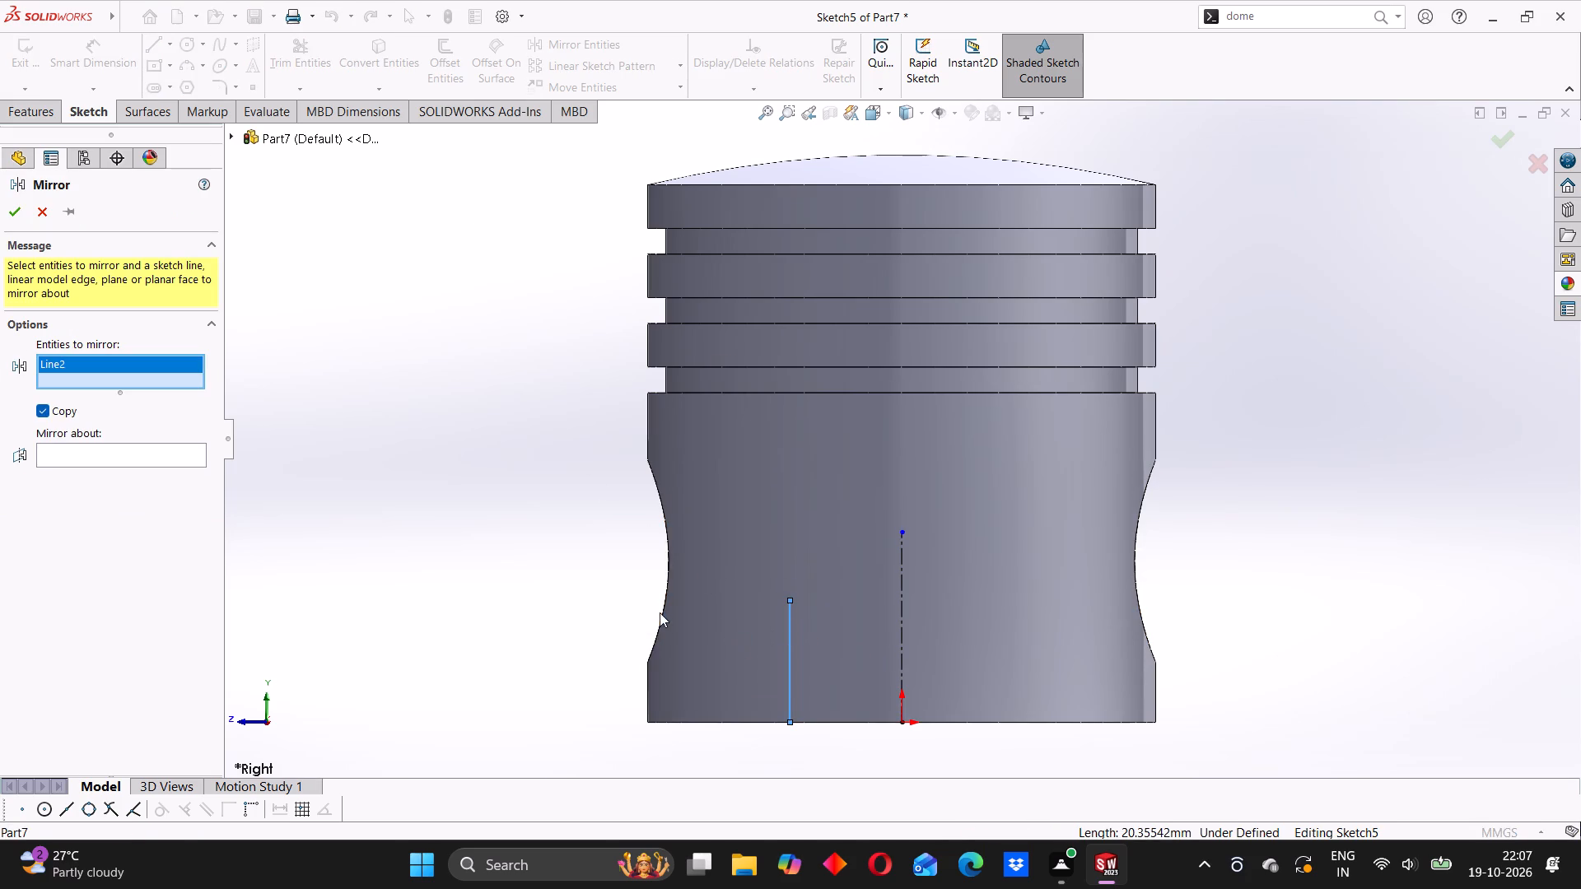
click(191, 454)
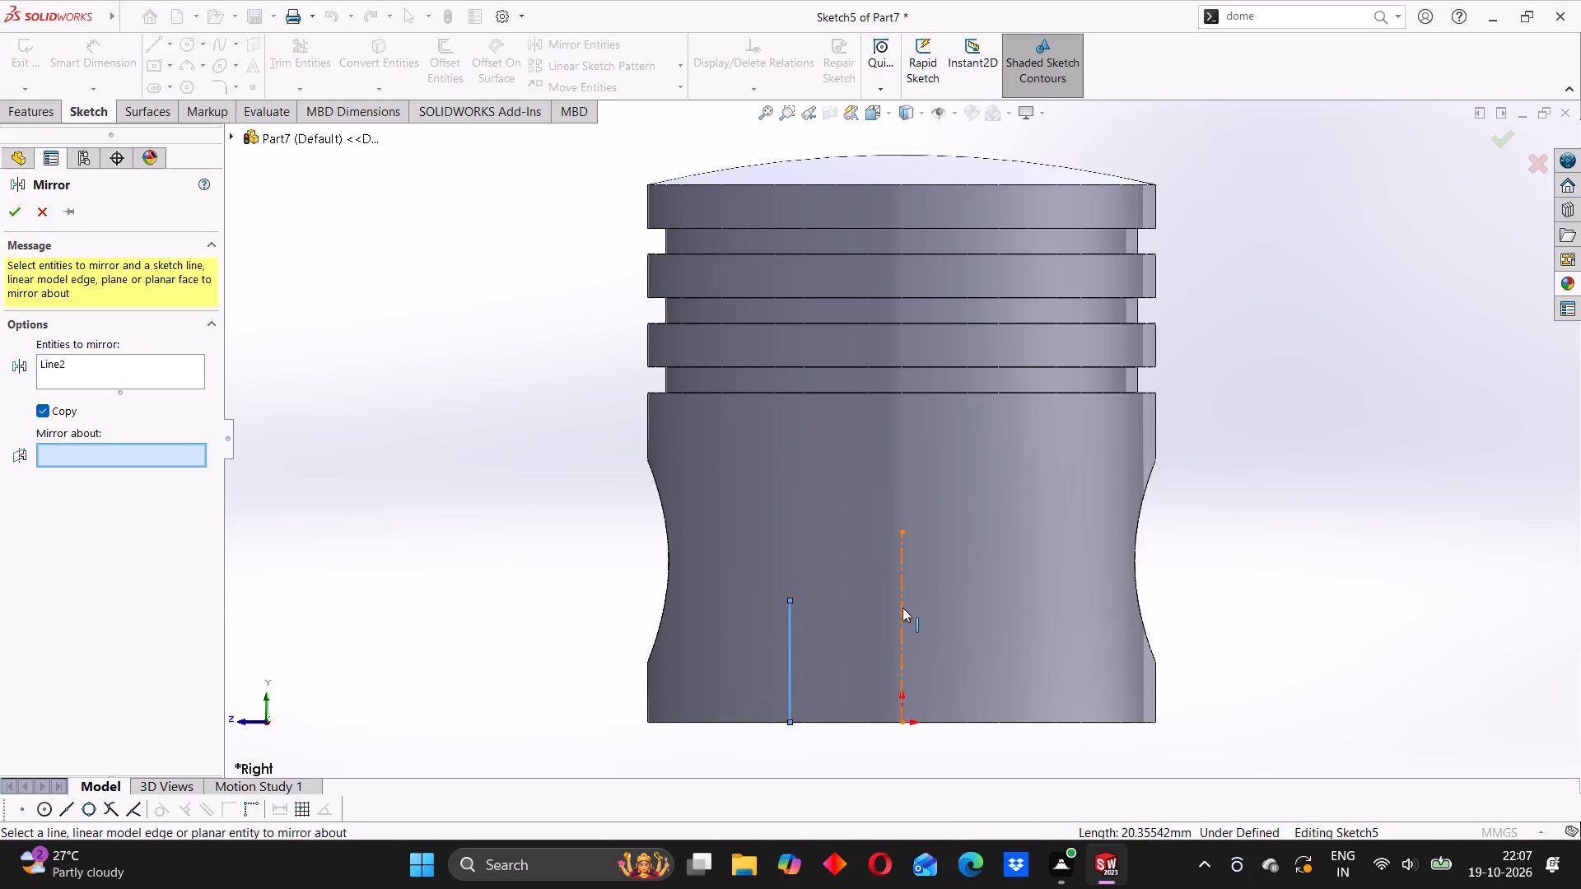
click(902, 607)
click(22, 208)
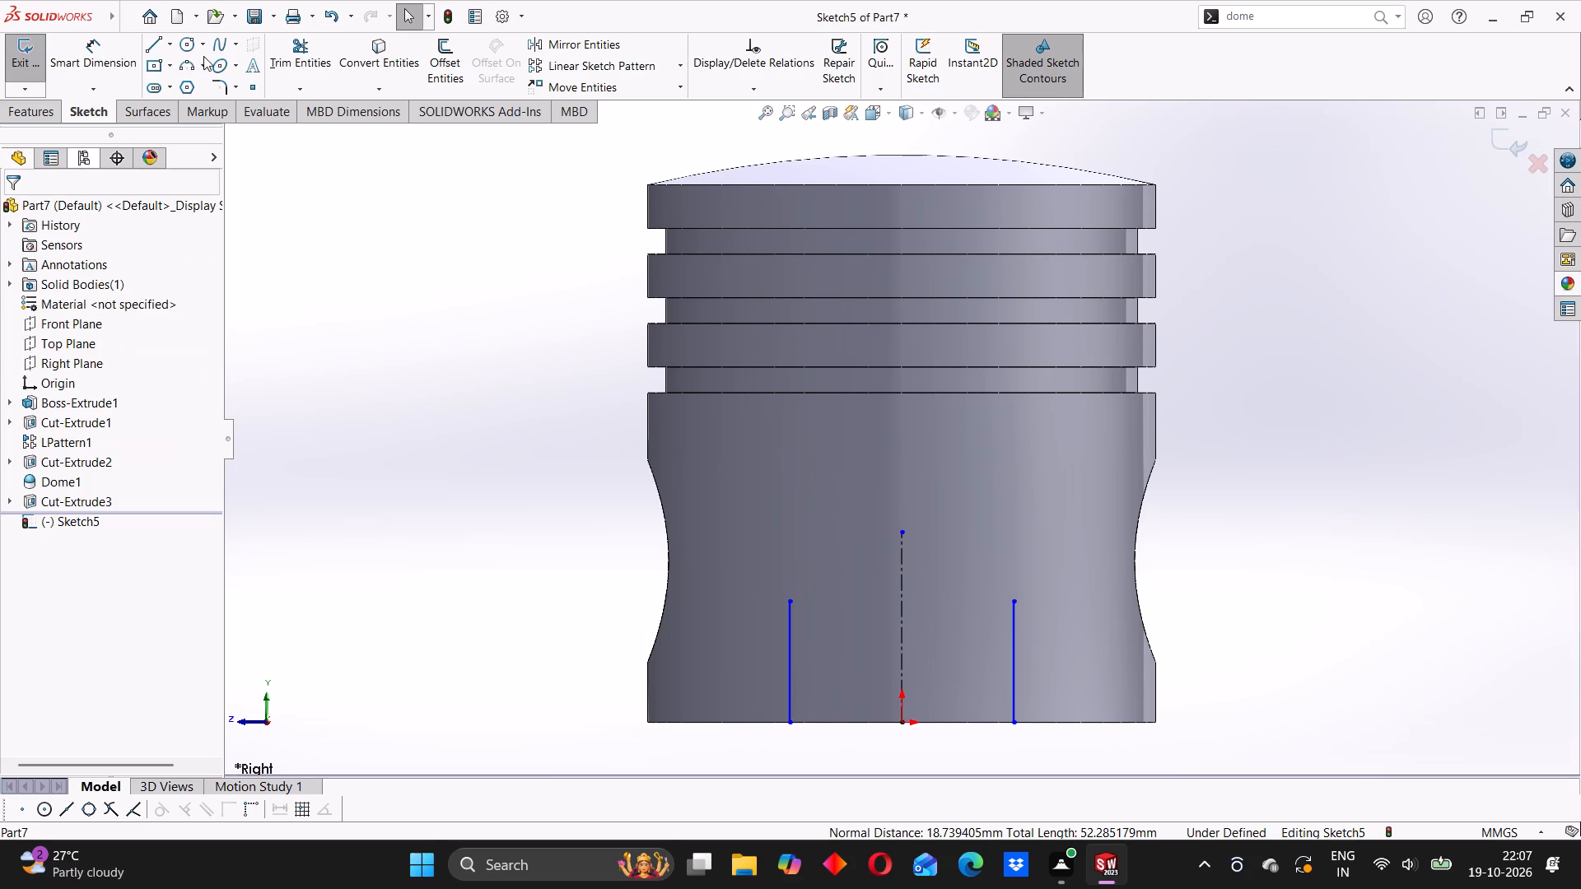
Draw a three-point arc of about 36 mm radius joining the two vertical lines' upper ends, with its peak on the centerline.
click(188, 60)
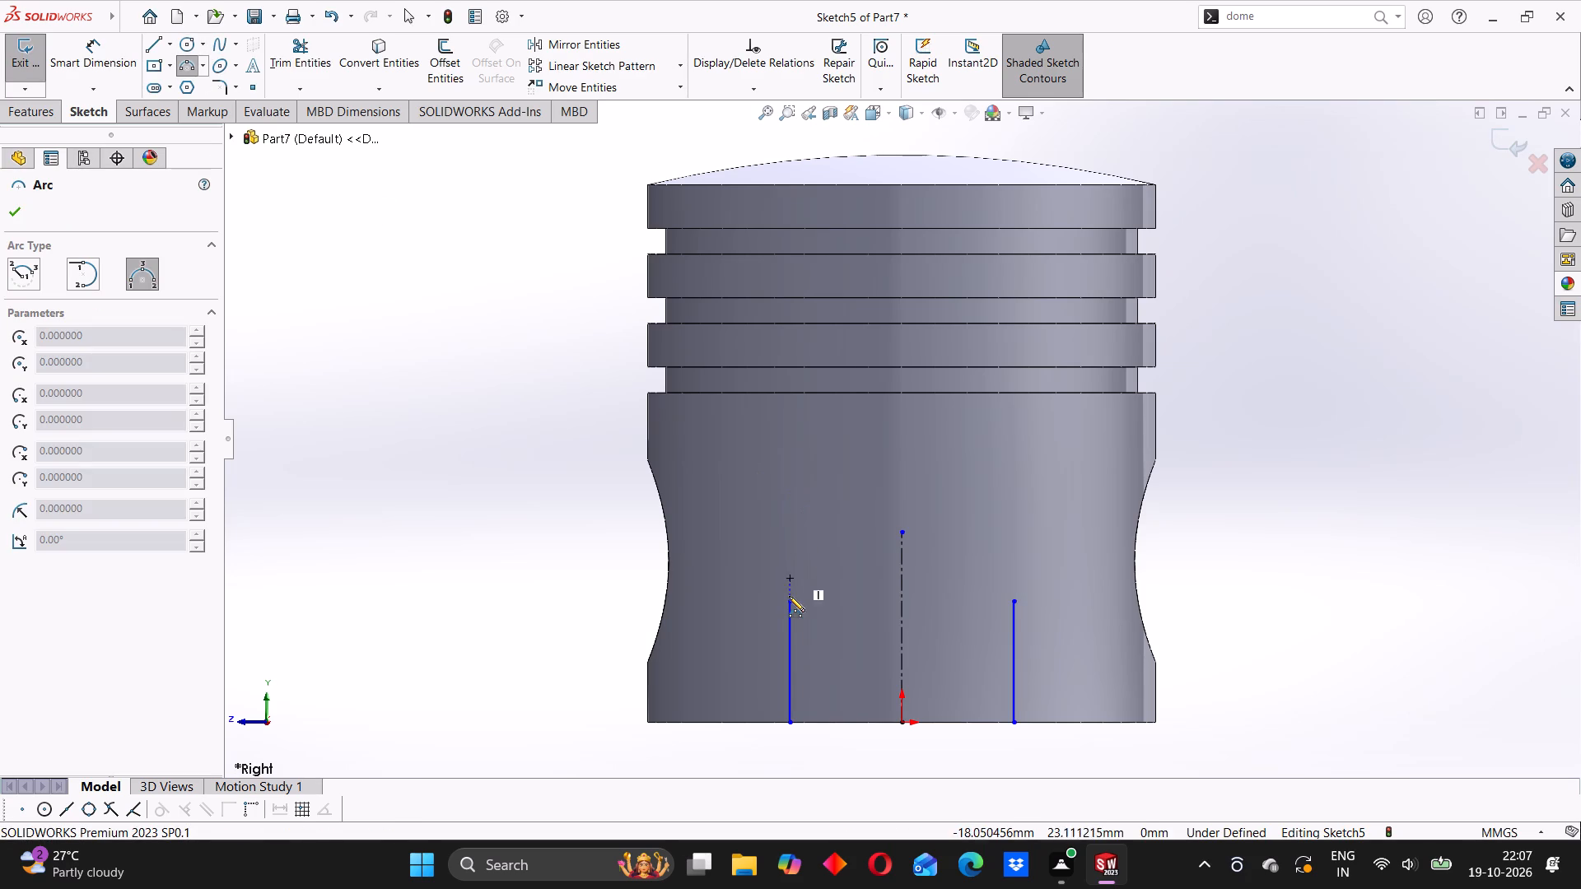
click(792, 603)
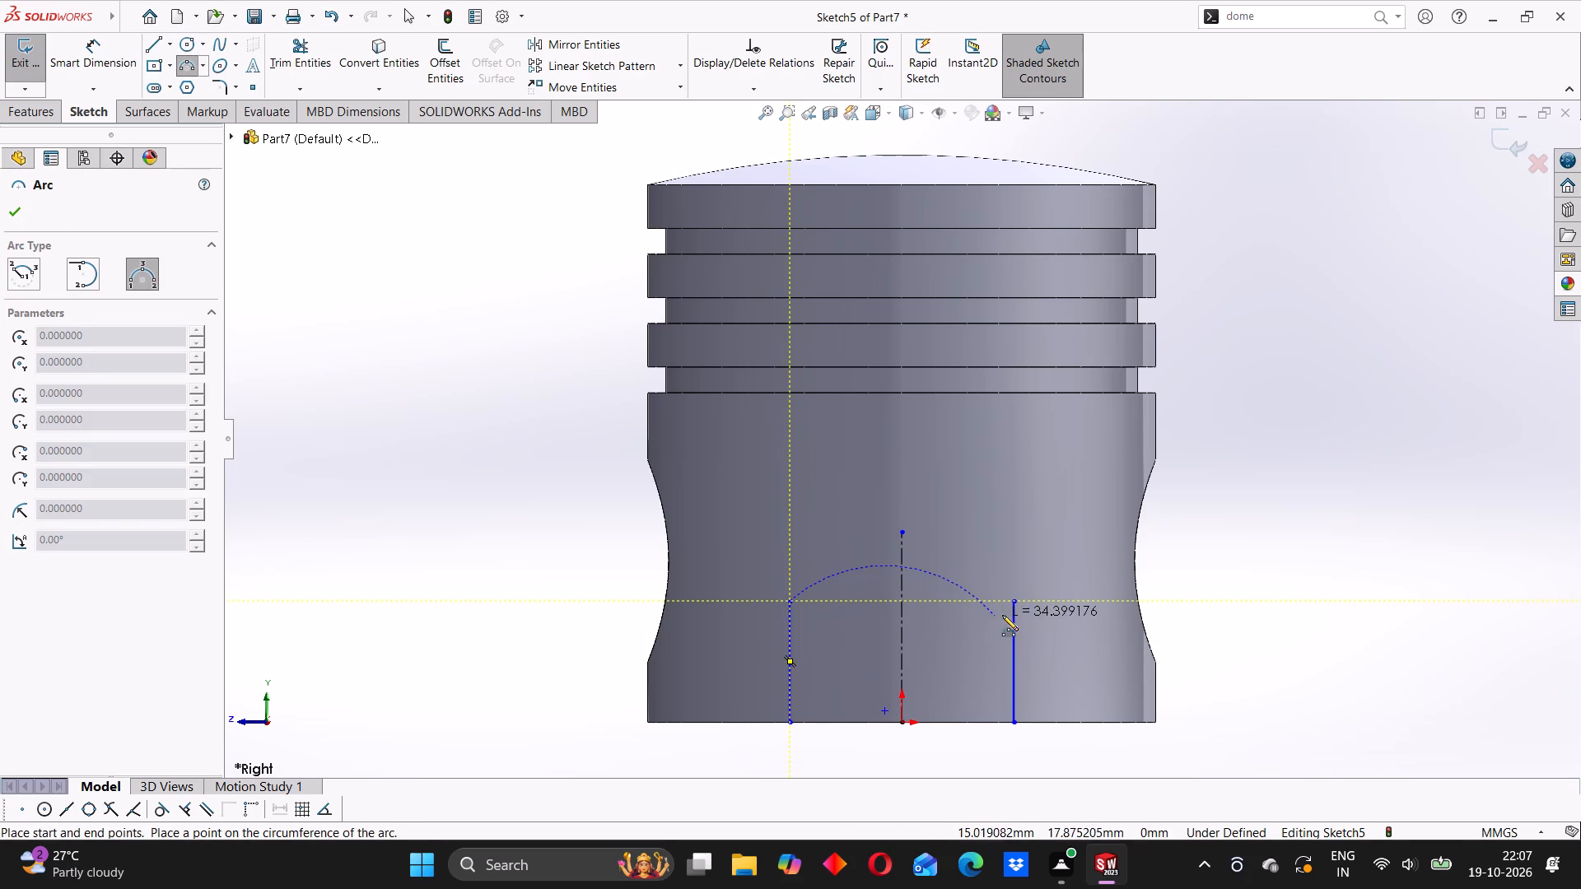
click(1014, 601)
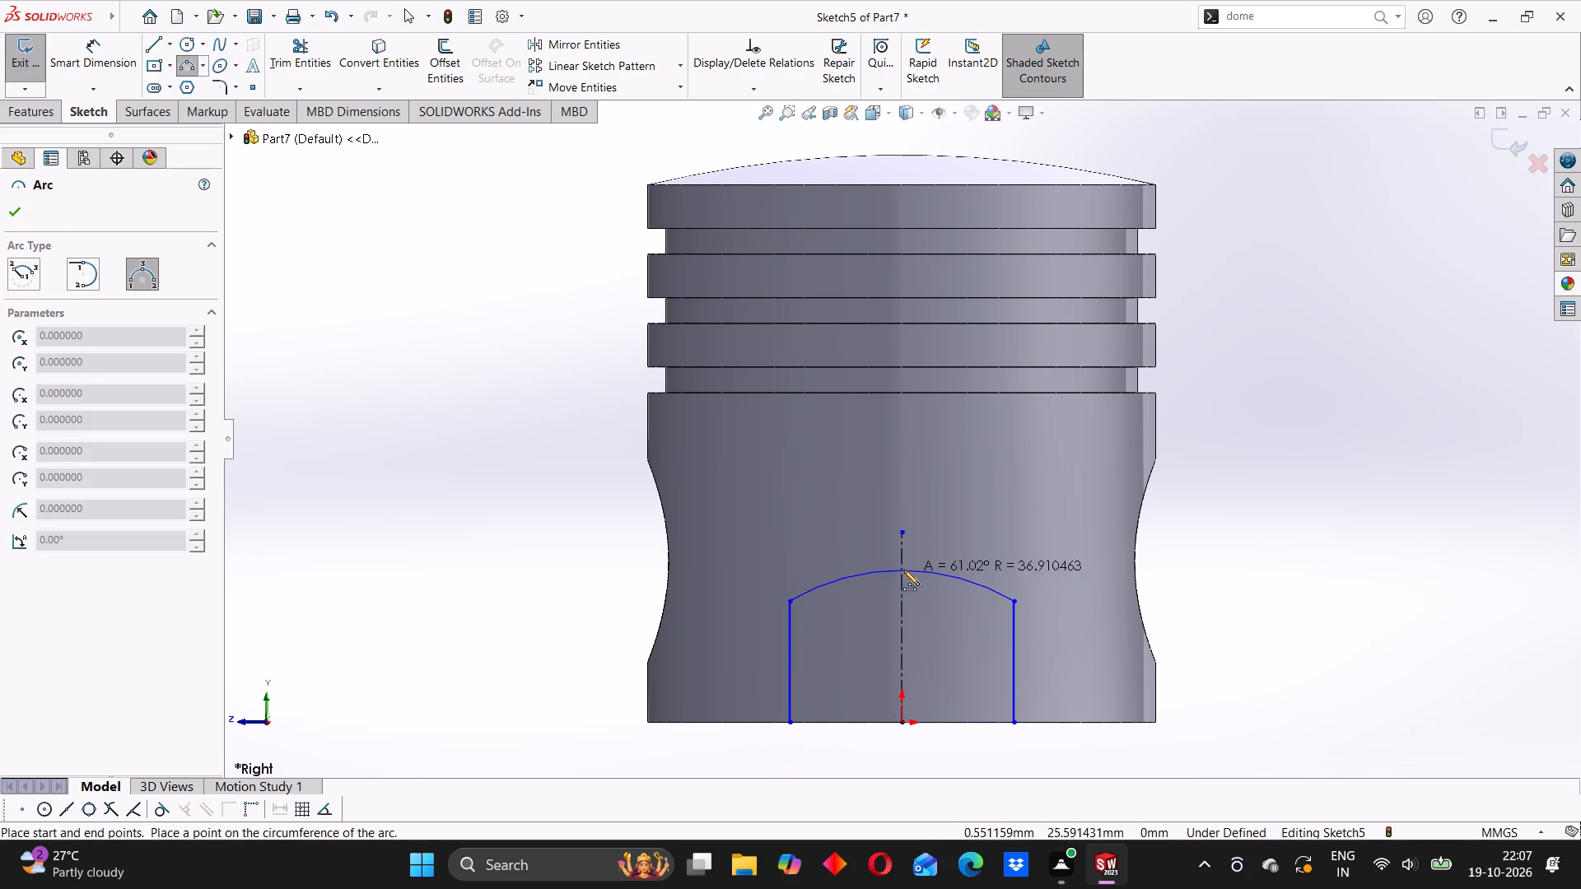
click(903, 570)
right_click(409, 431)
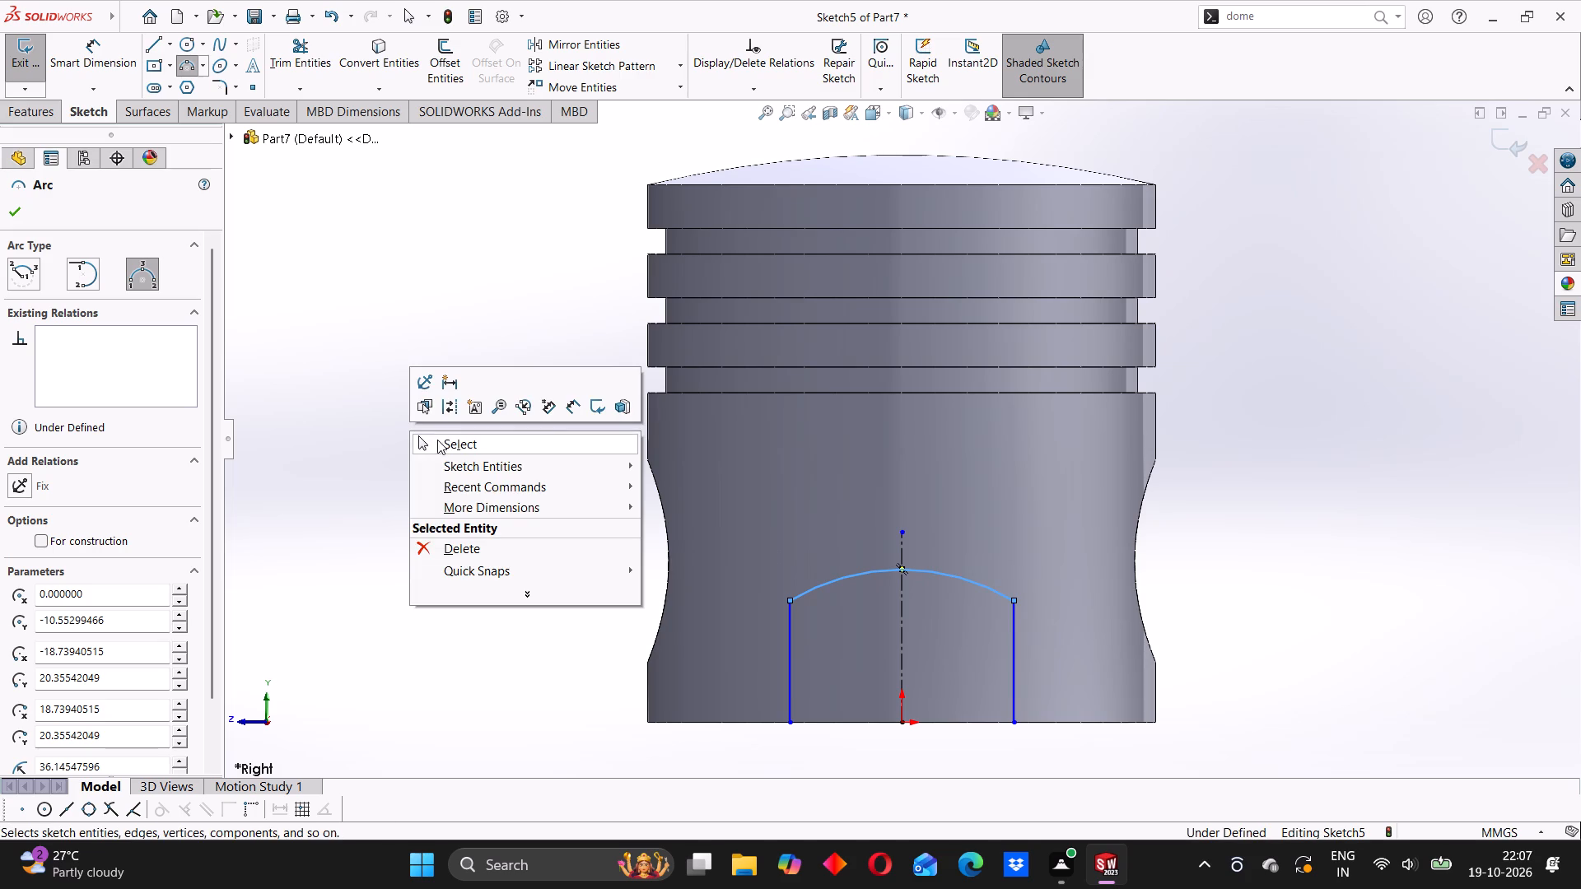
click(439, 442)
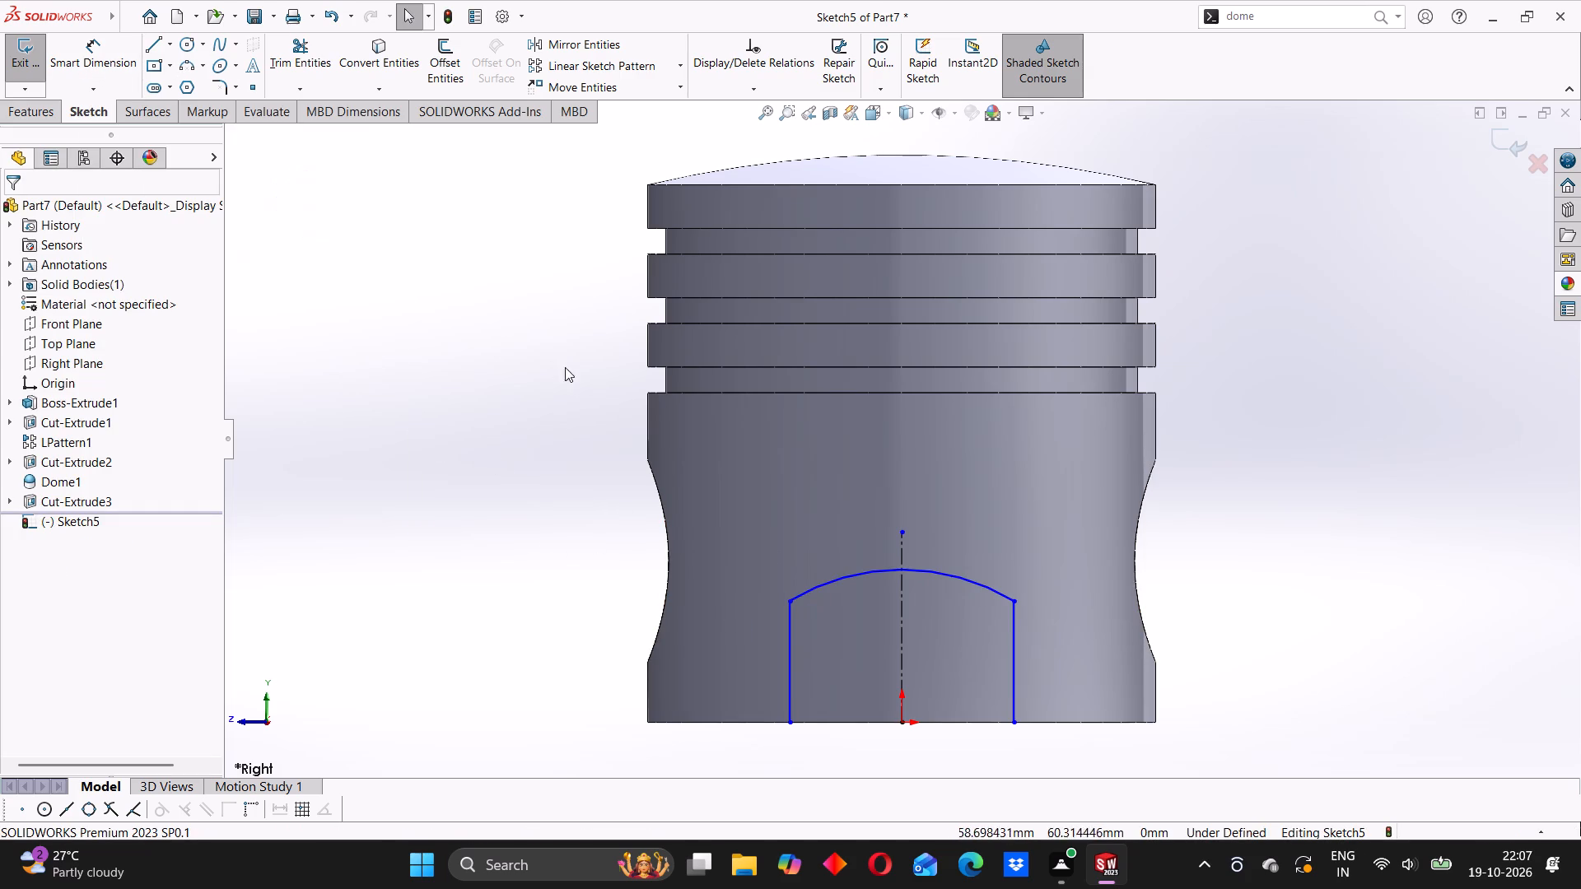
Dimension the vertical line on the -Z side of the skirt profile to a length of 12 mm.
click(1014, 648)
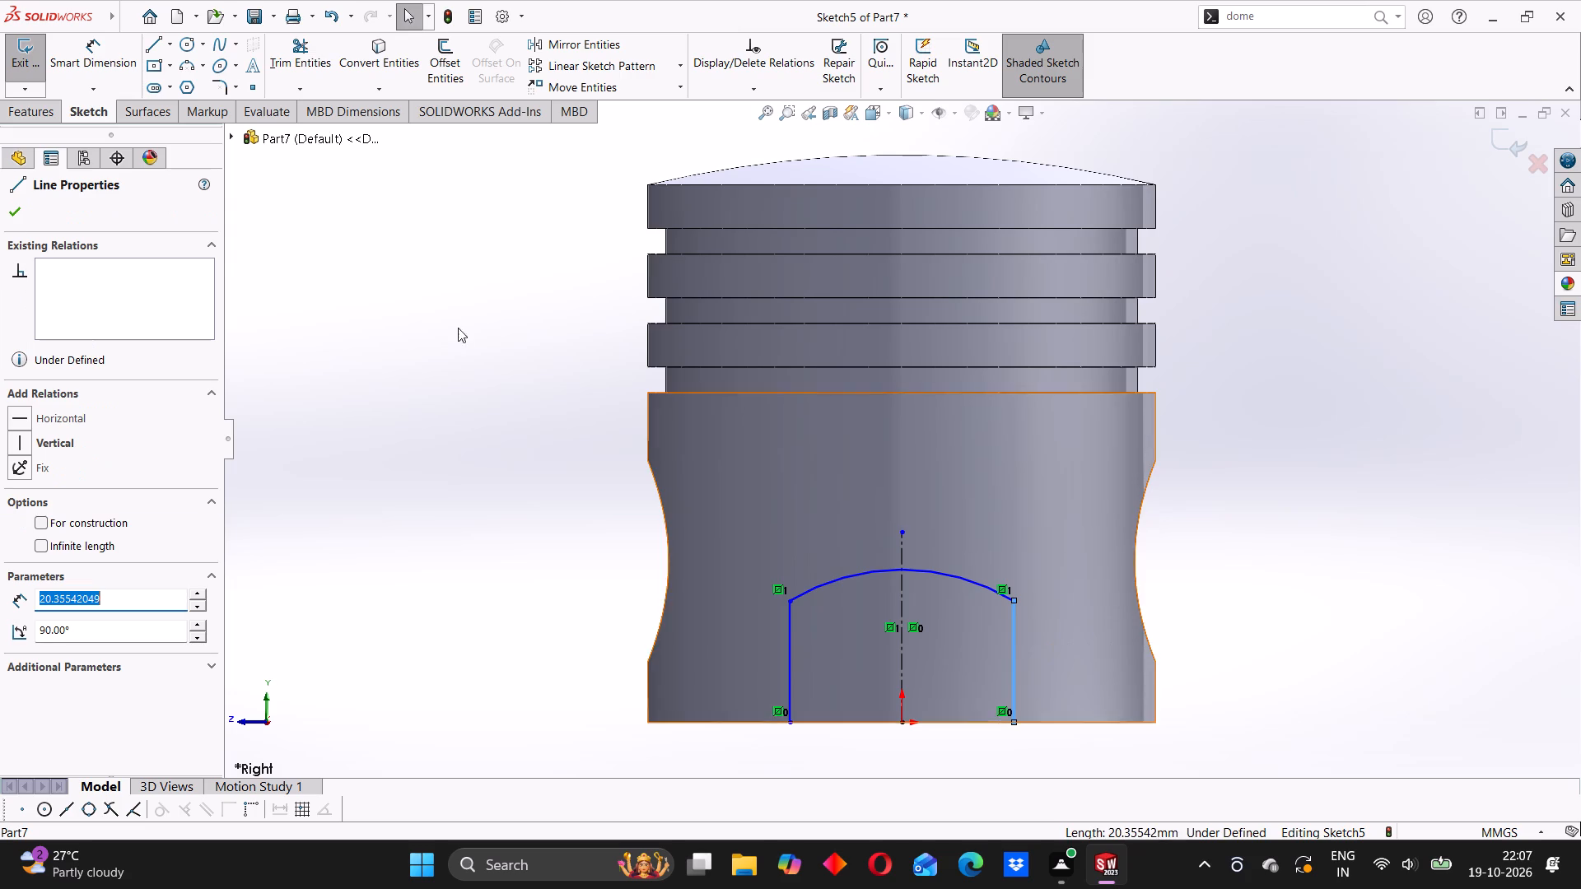
click(95, 57)
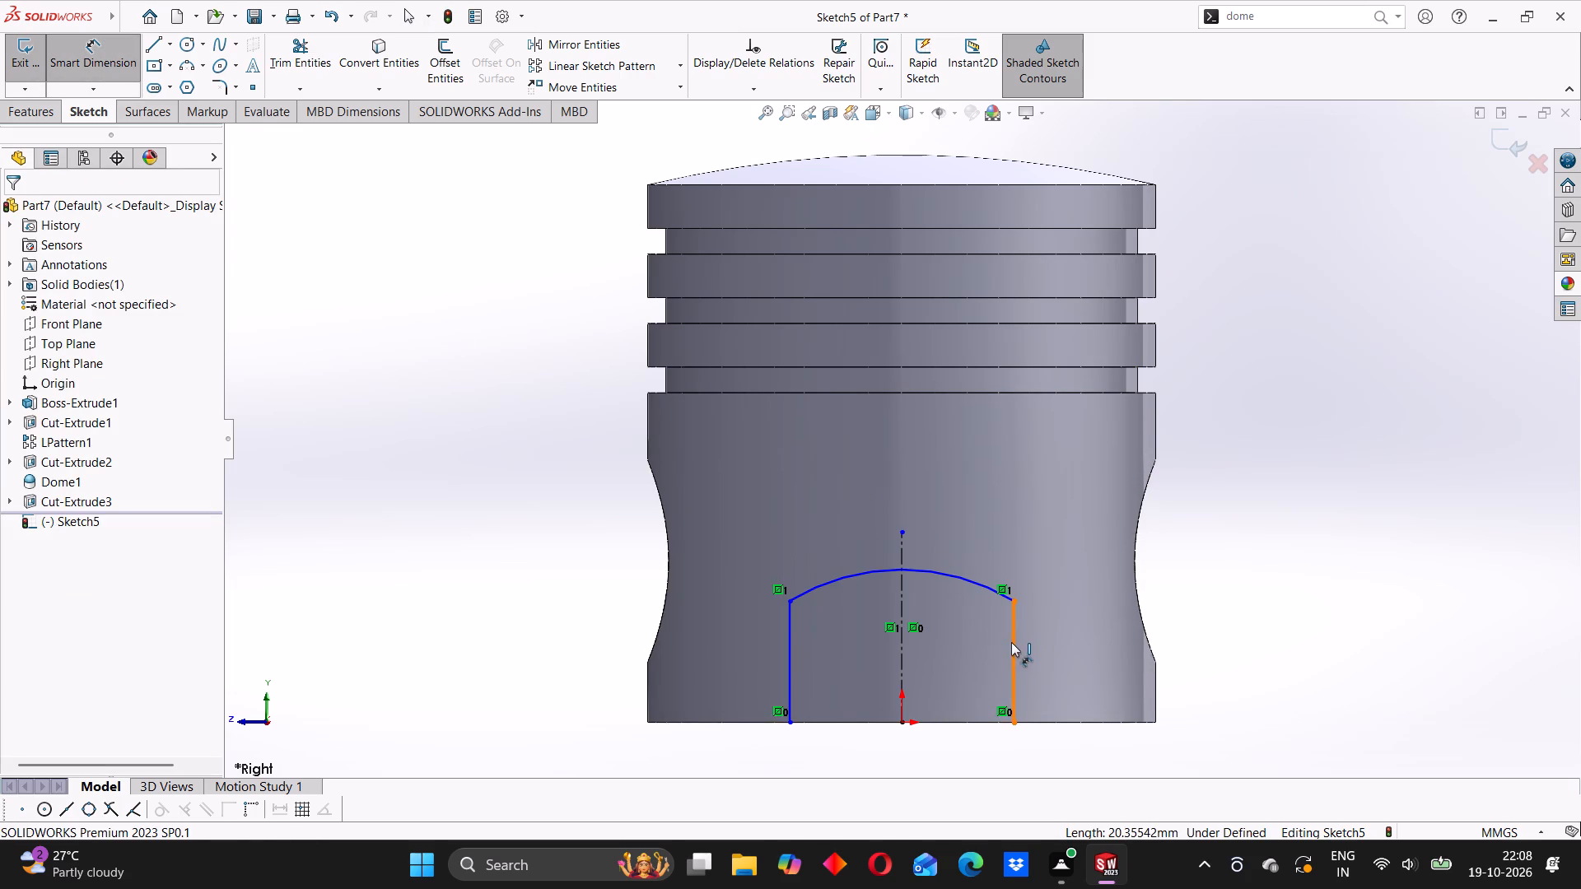
click(1011, 642)
click(1220, 633)
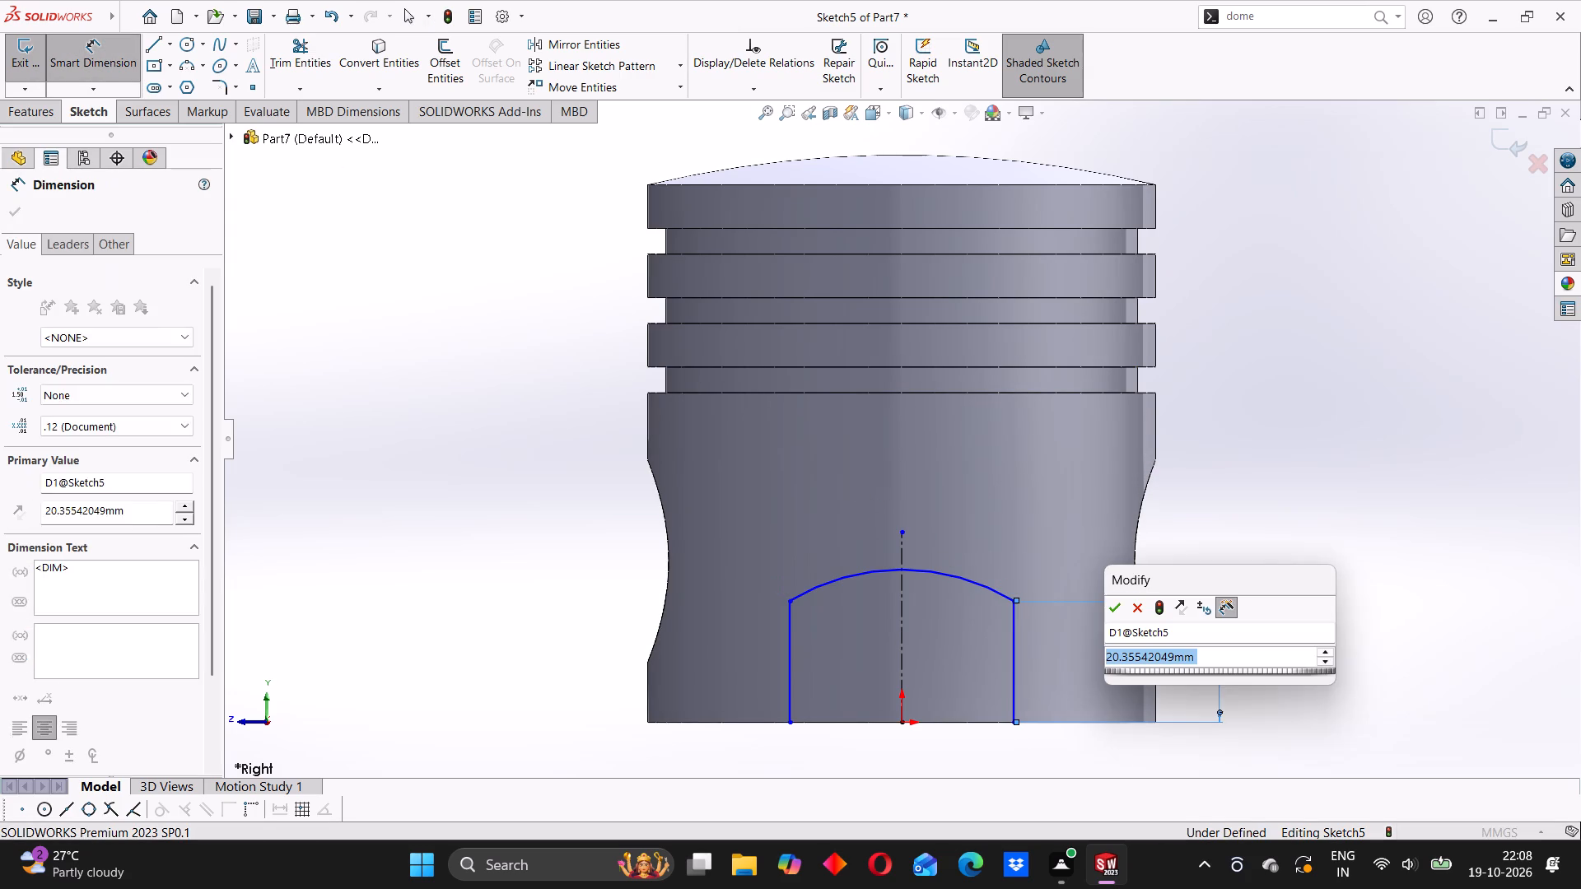
text(12)
key(Return)
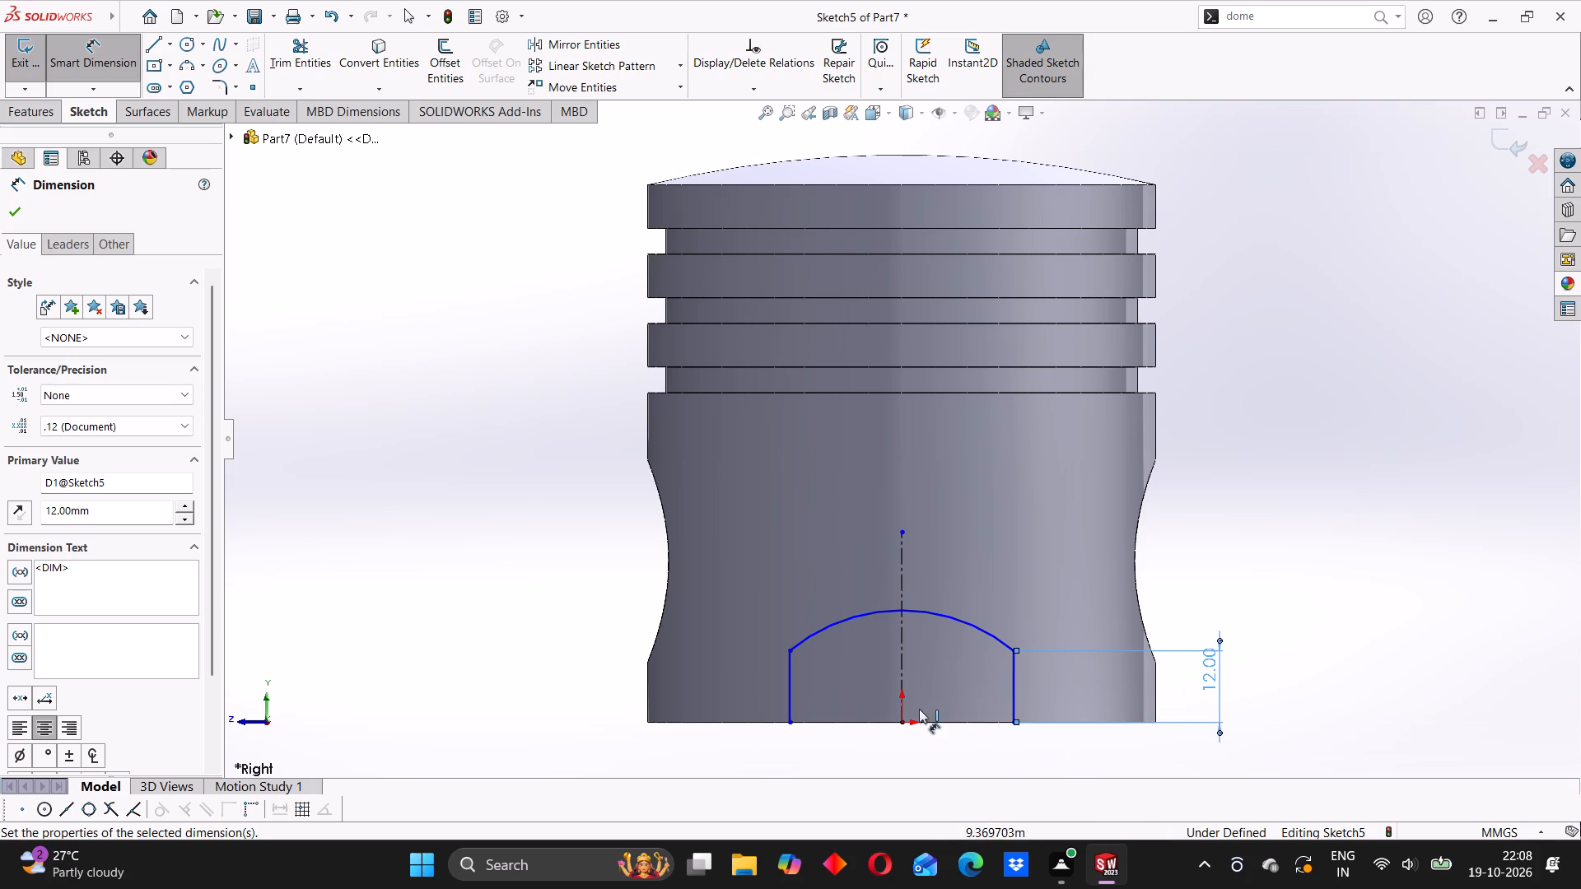
Dimension the distance between the profile's two vertical lines to 50 mm, placing it below the piston.
click(788, 697)
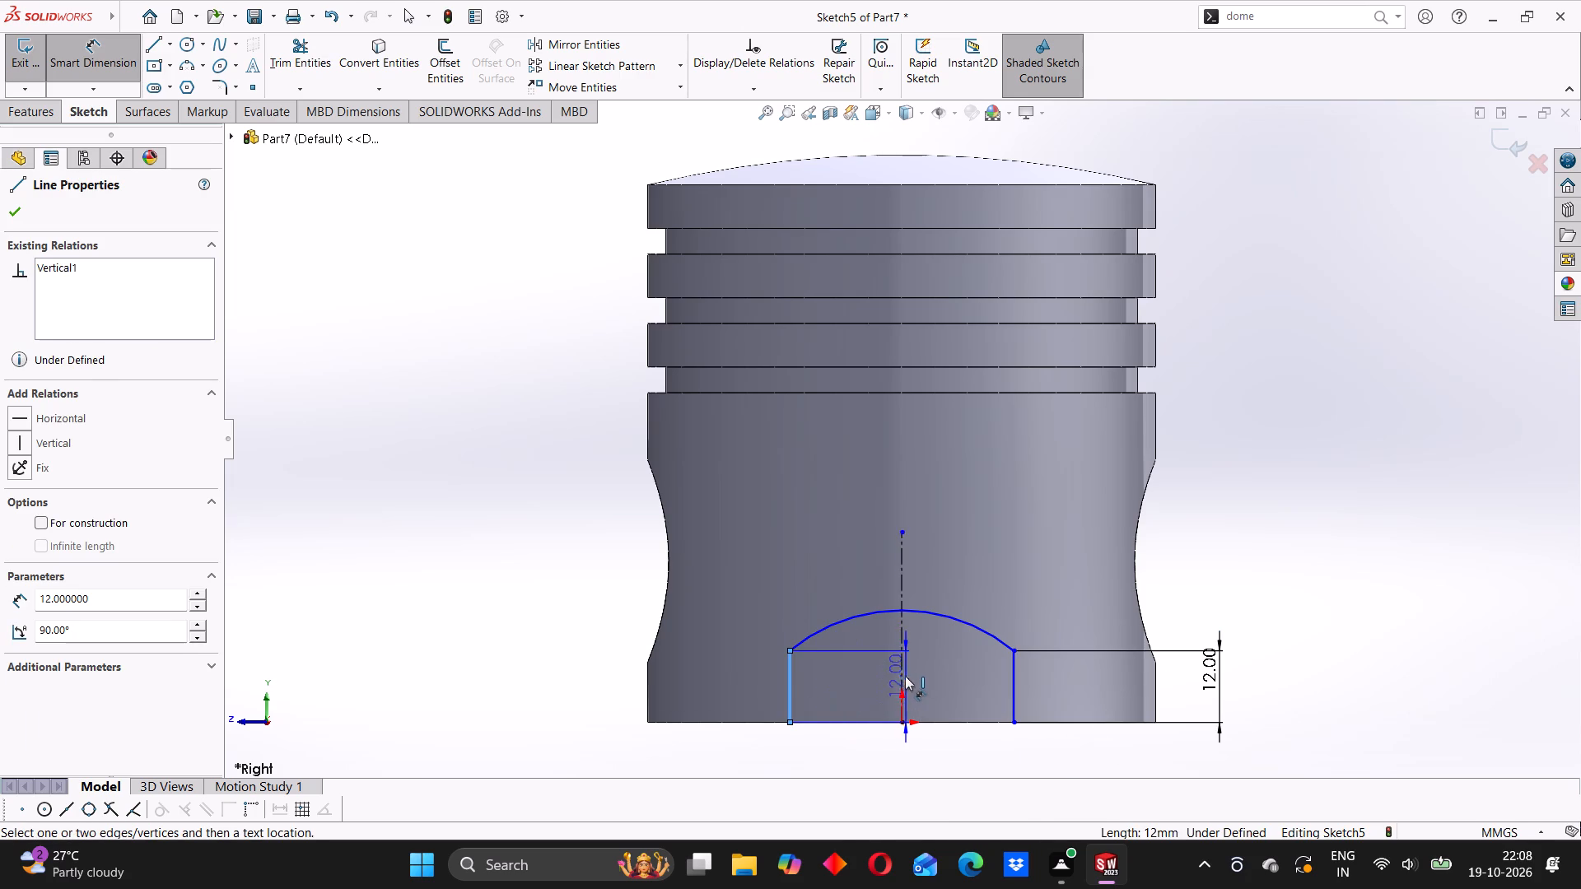
click(898, 674)
click(939, 775)
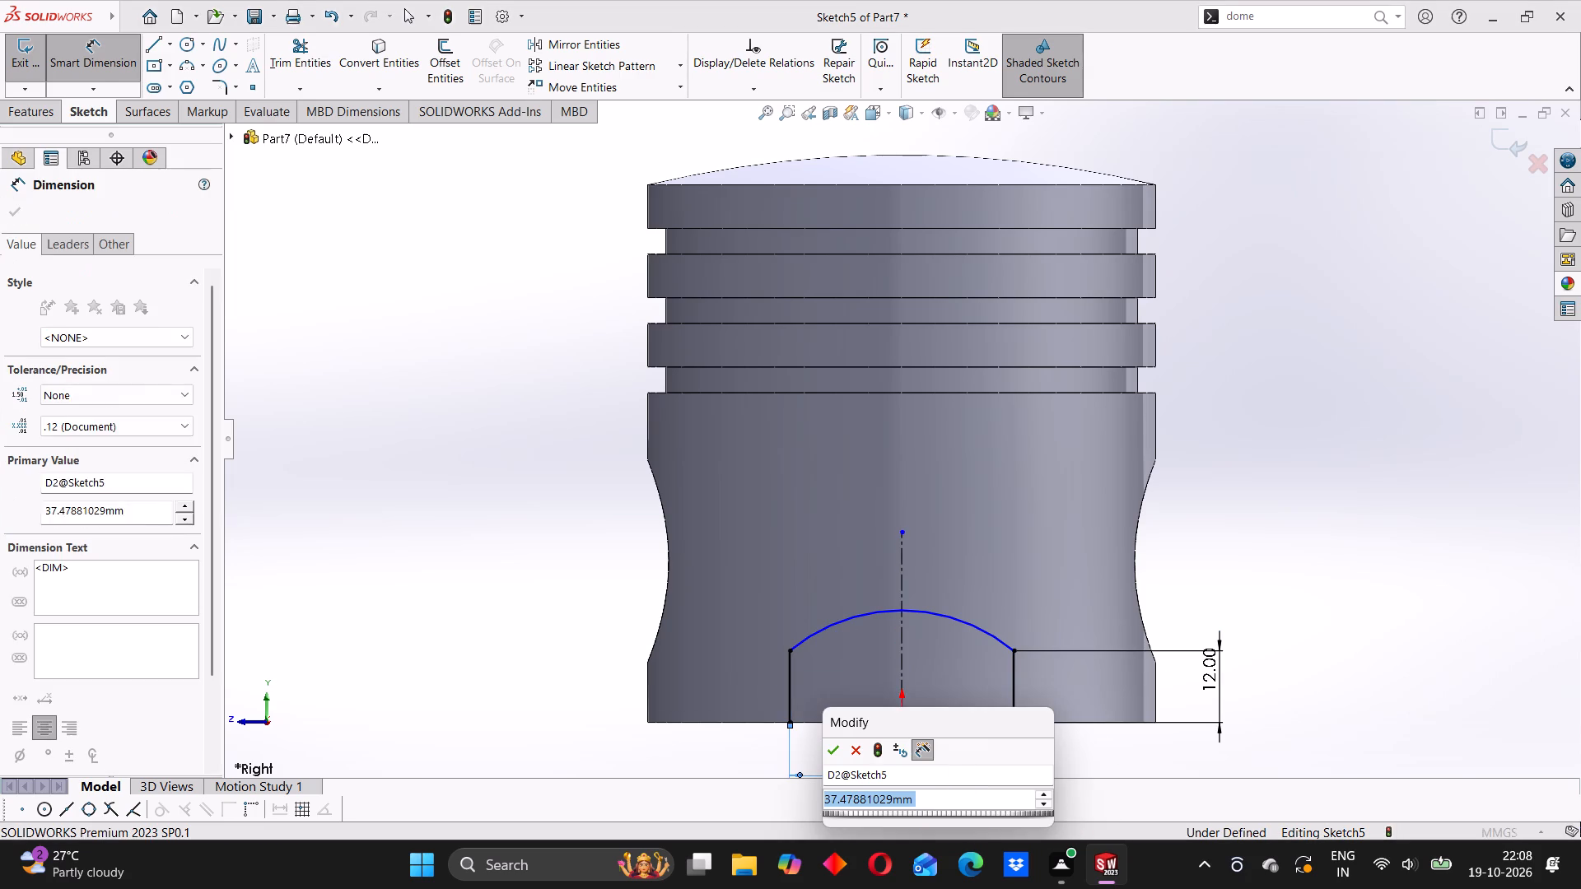
text(50)
key(Return)
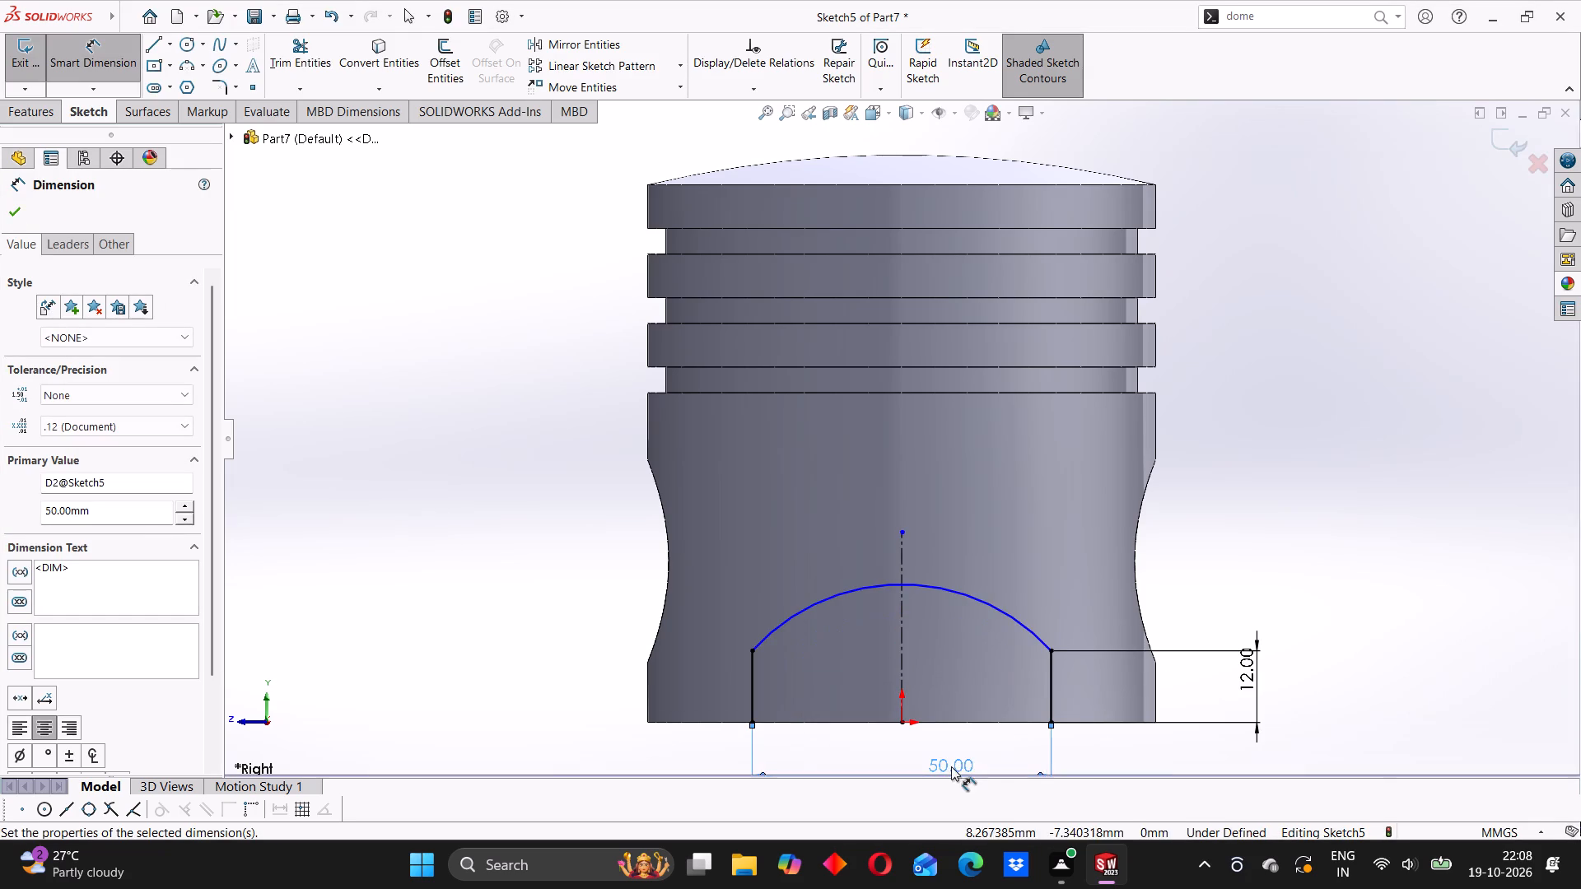
click(1401, 519)
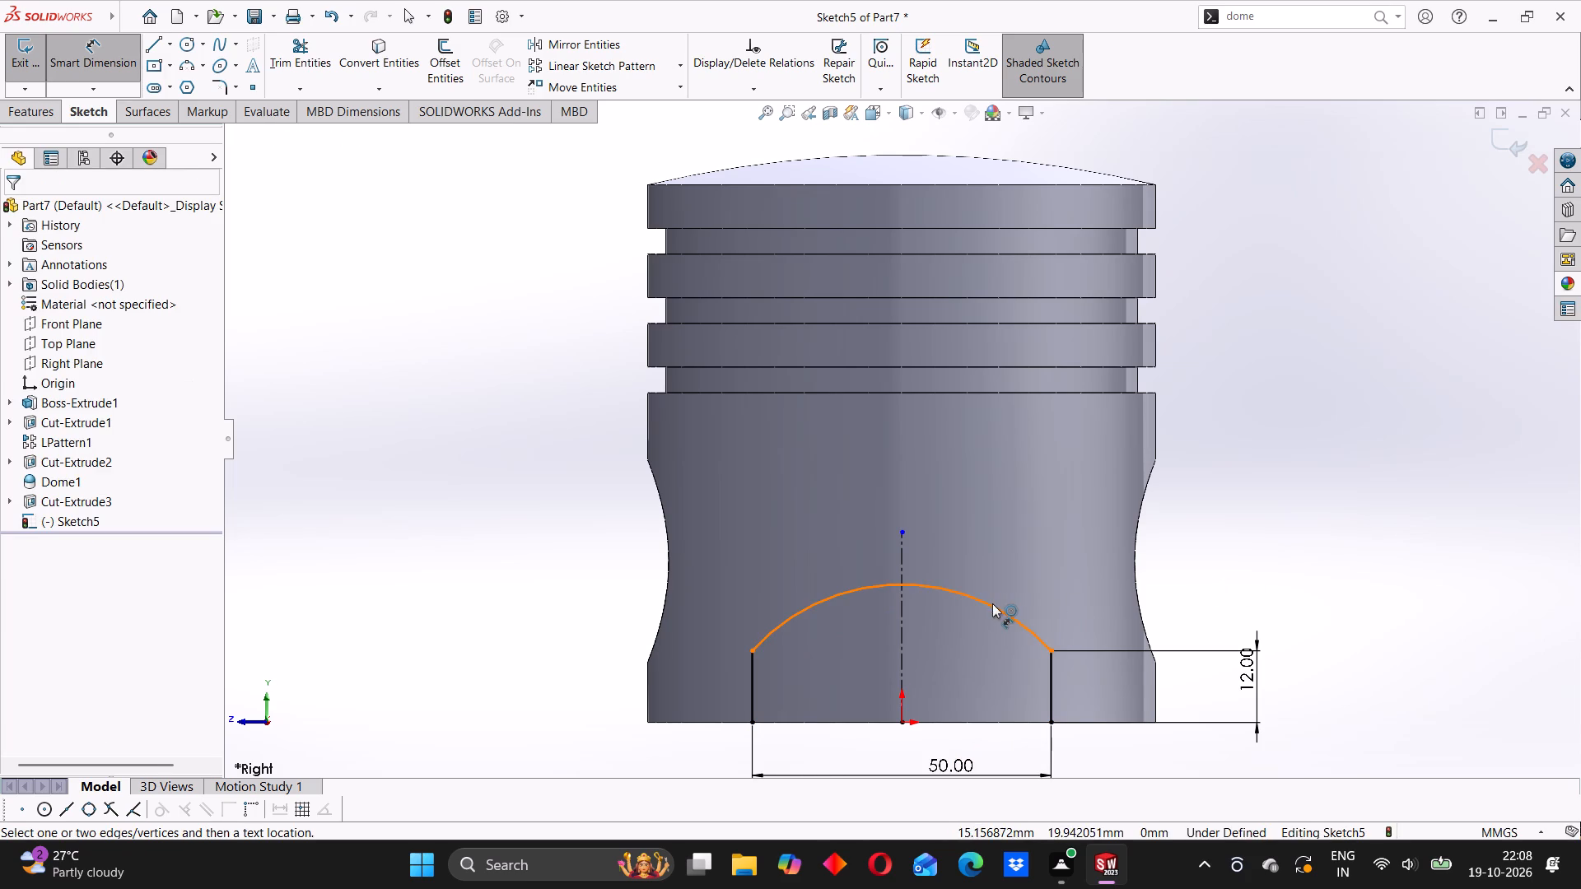
Dimension the radius of the profile's top arc to 40 mm.
click(992, 603)
click(1006, 578)
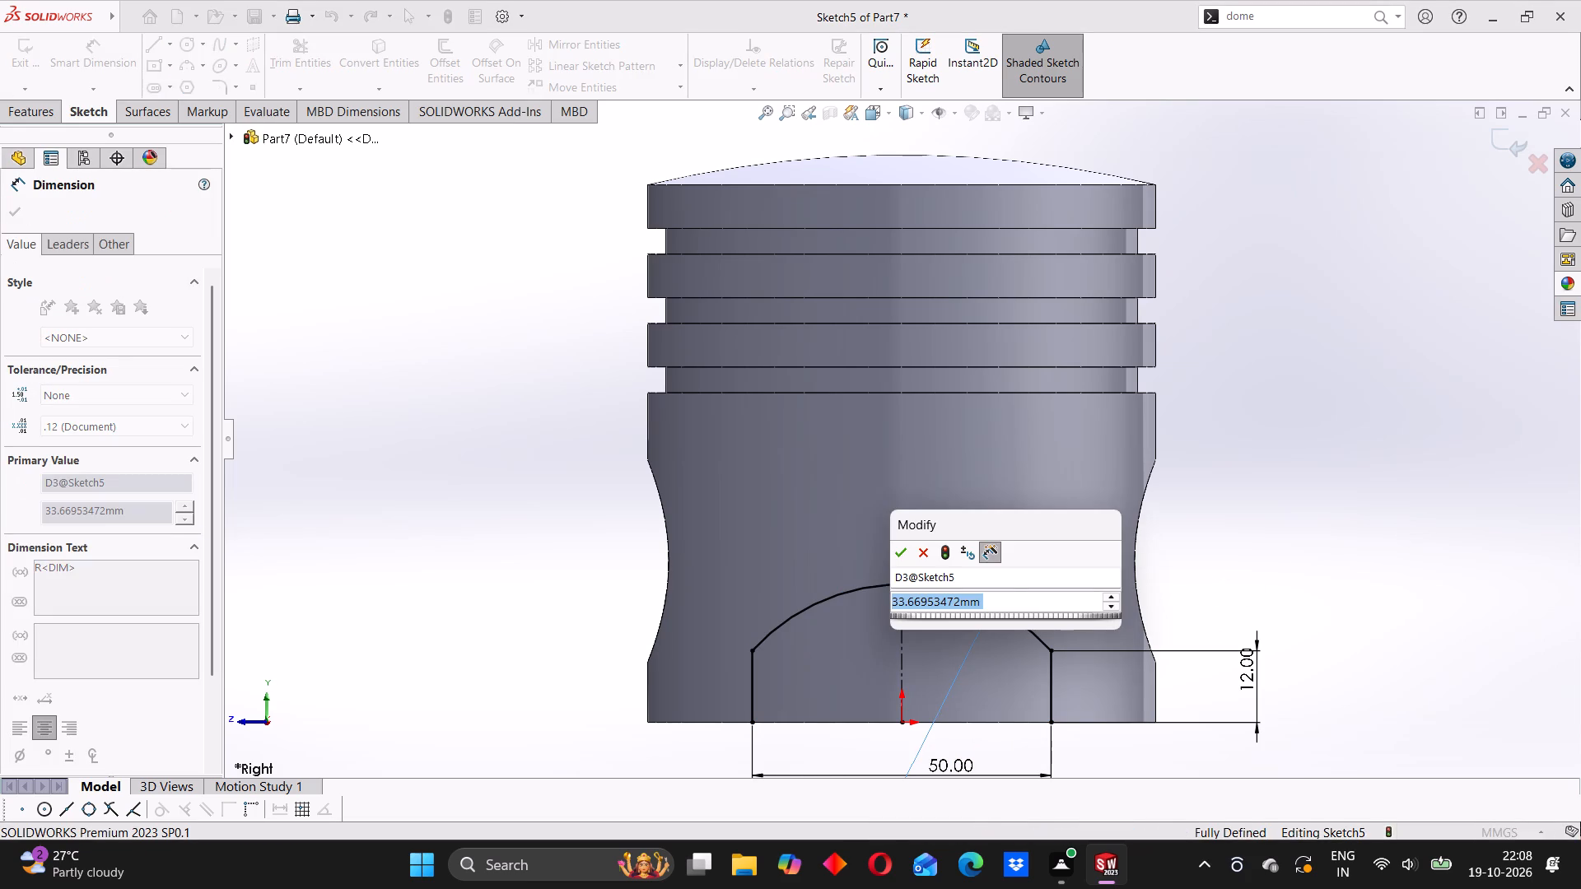
text(40)
key(Return)
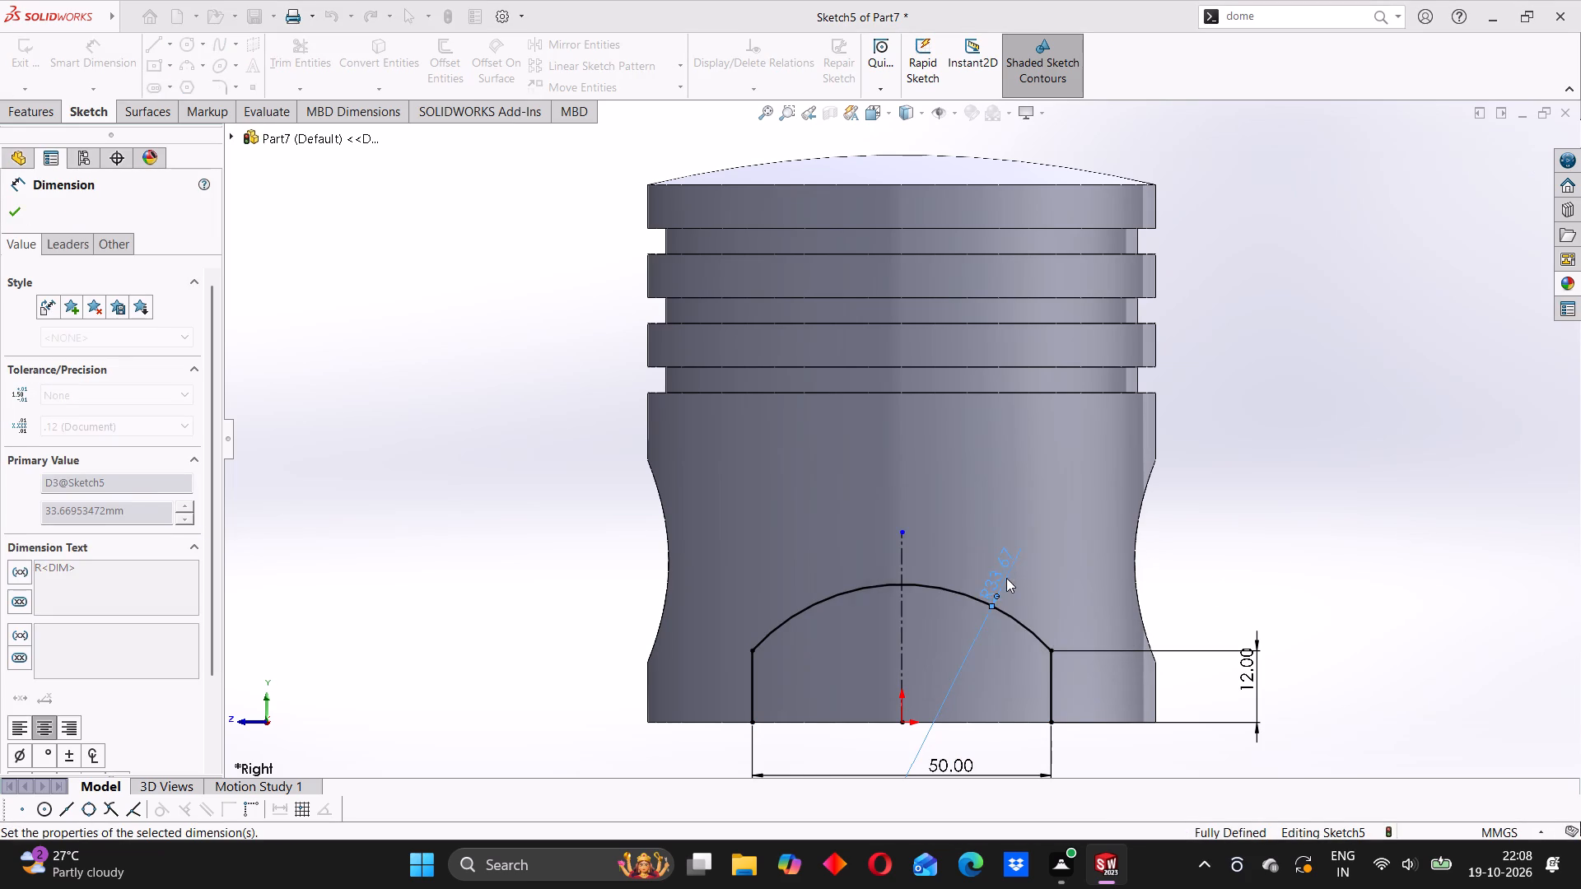
click(1216, 553)
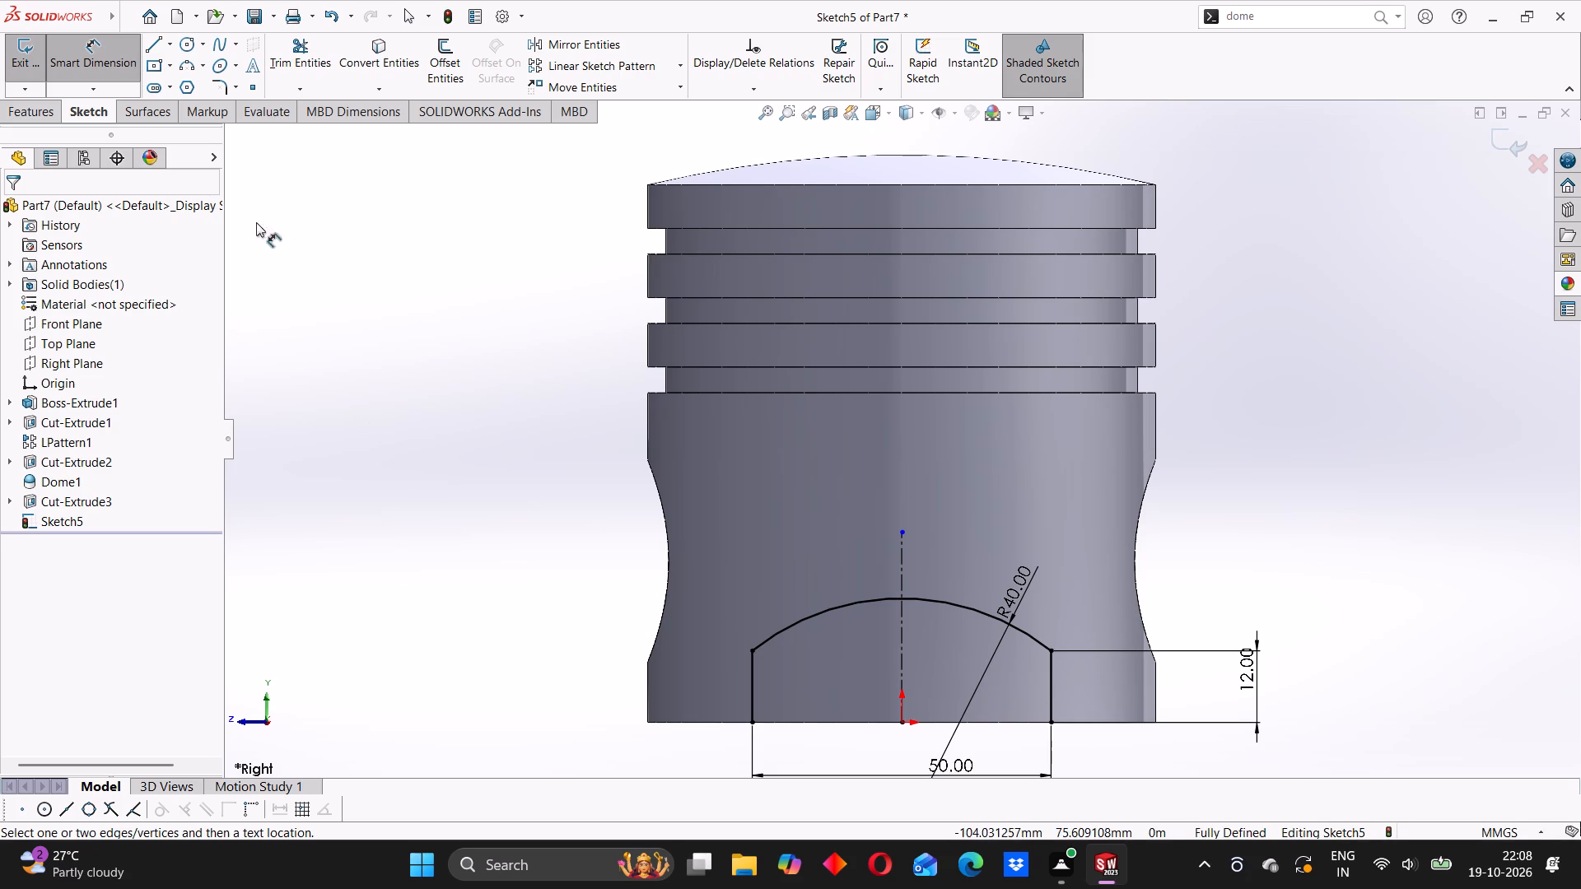
Close the skirt profile with a horizontal line joining the vertical lines' lower ends along the piston's bottom edge.
click(154, 40)
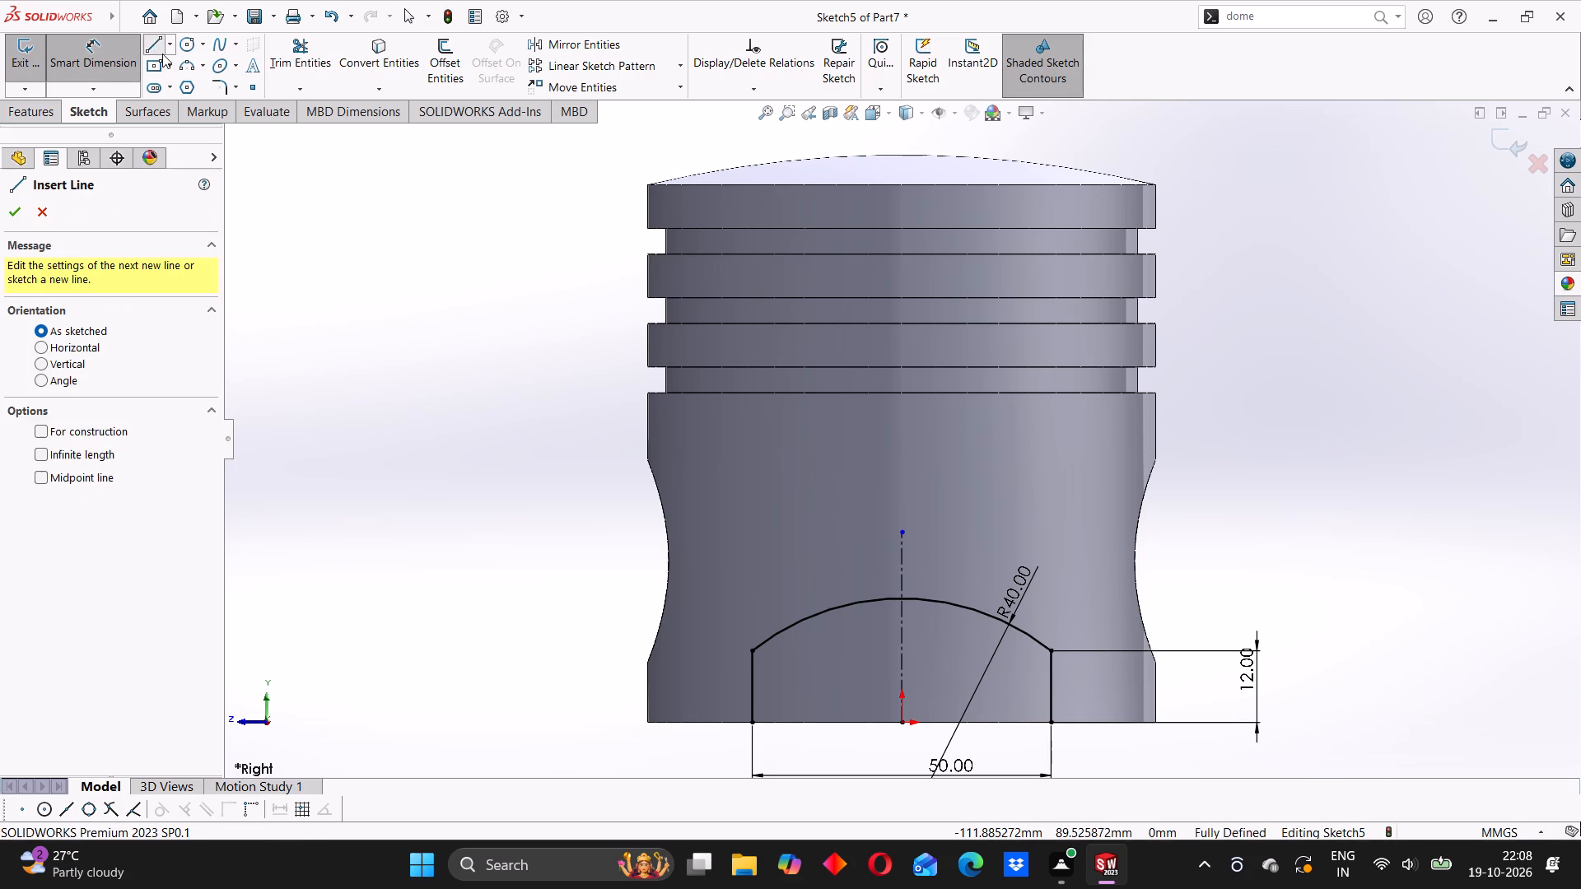
click(753, 723)
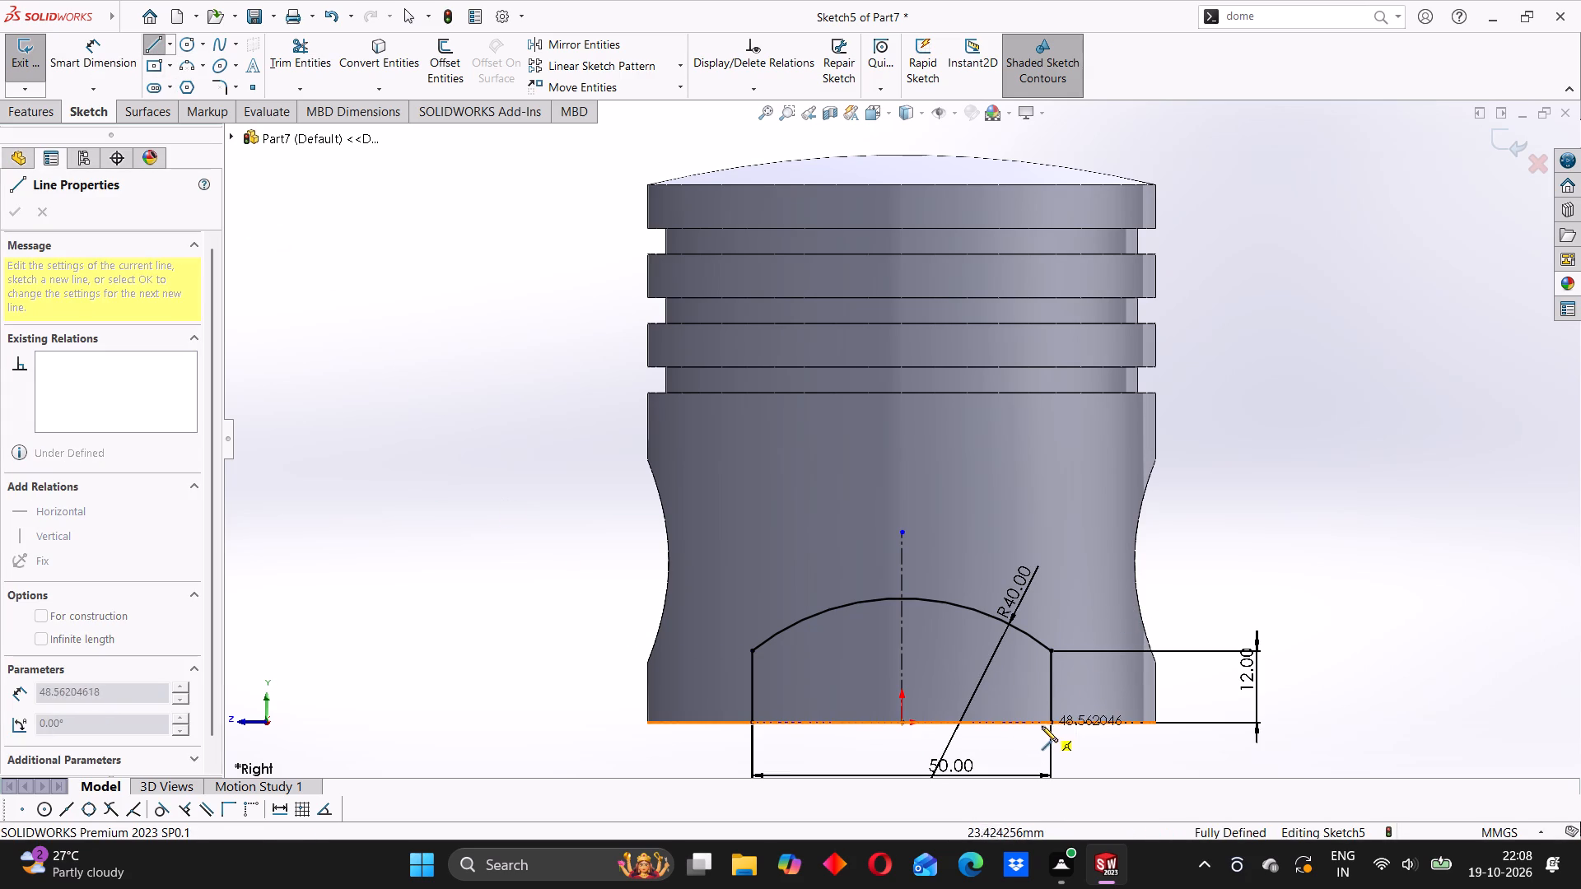
click(1051, 723)
right_click(399, 396)
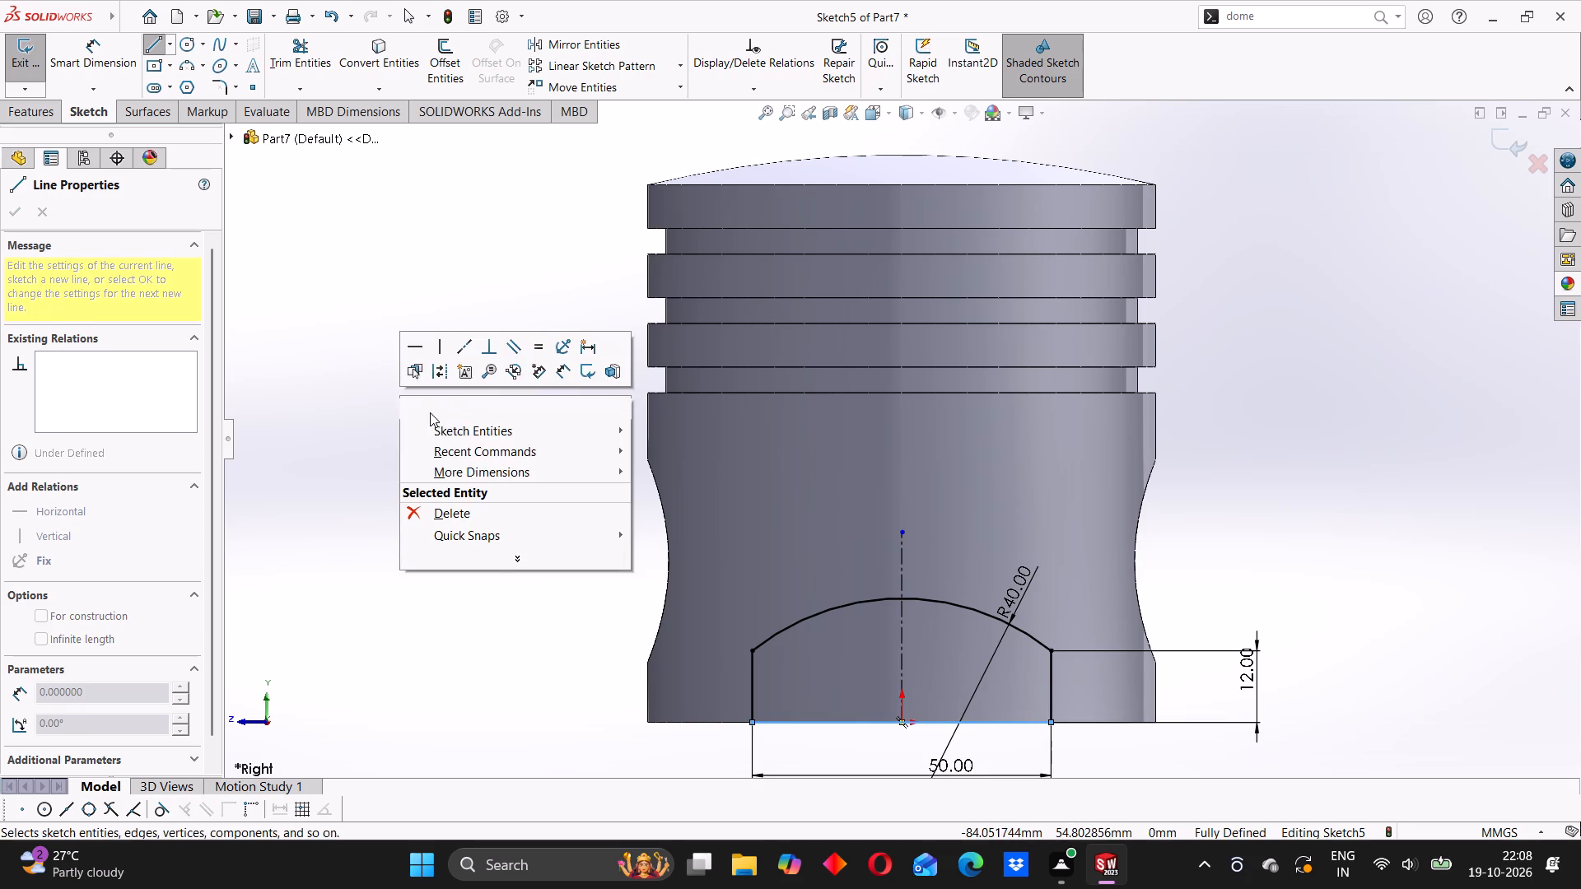
click(431, 412)
Cut the arched profile through both sides of the piston skirt with an Extruded Cut set to Through All - Both.
scroll(693, 511, up, 1)
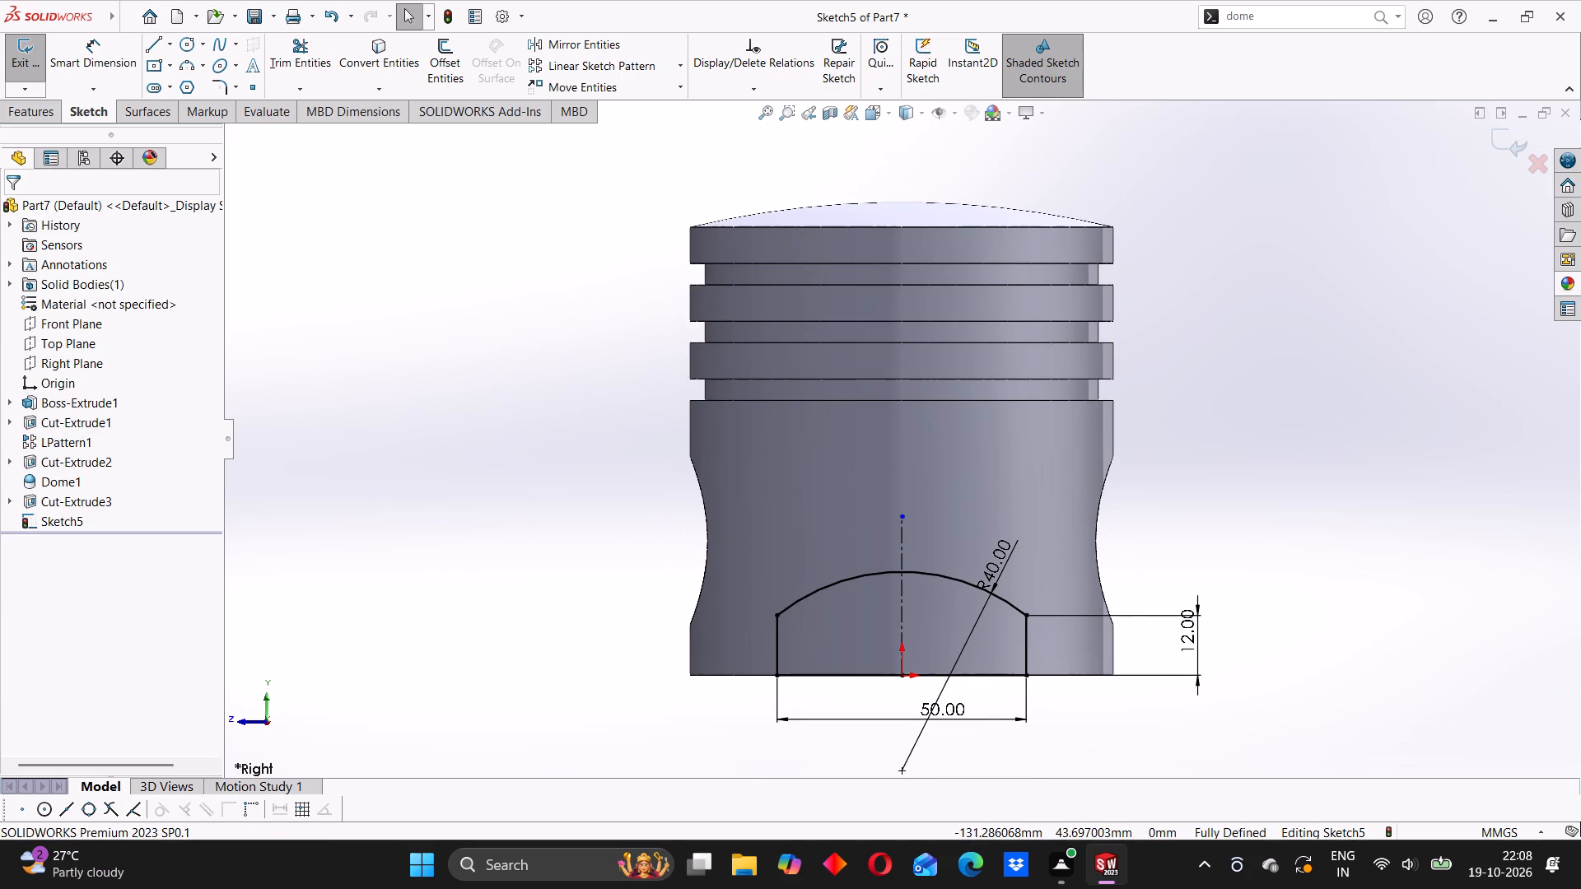
click(37, 122)
click(300, 53)
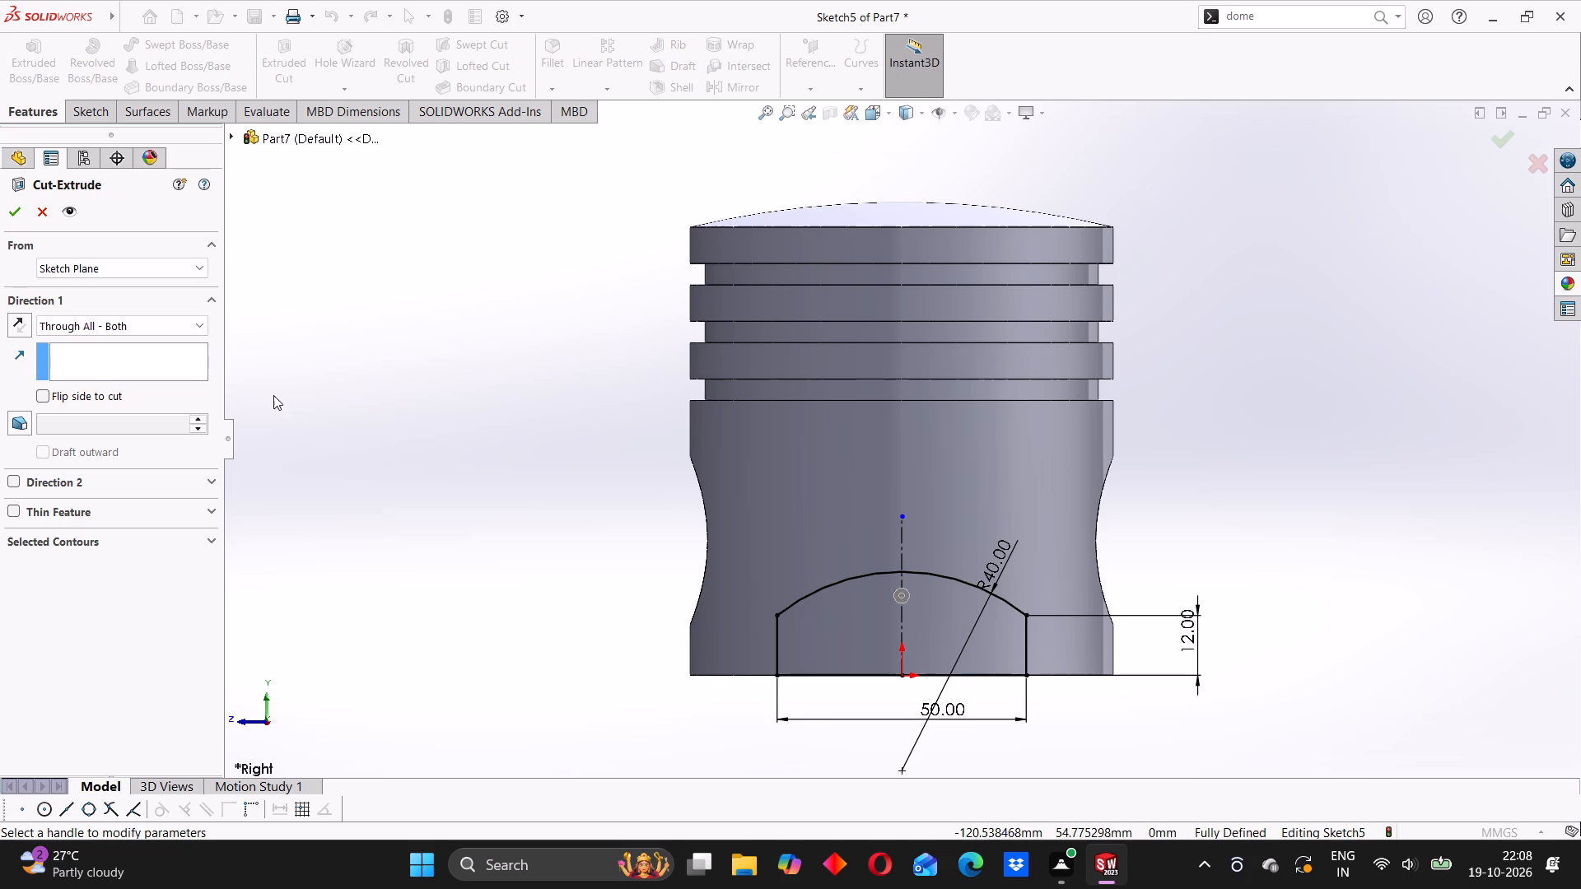
click(156, 327)
click(383, 361)
middle_drag(575, 413, 709, 455)
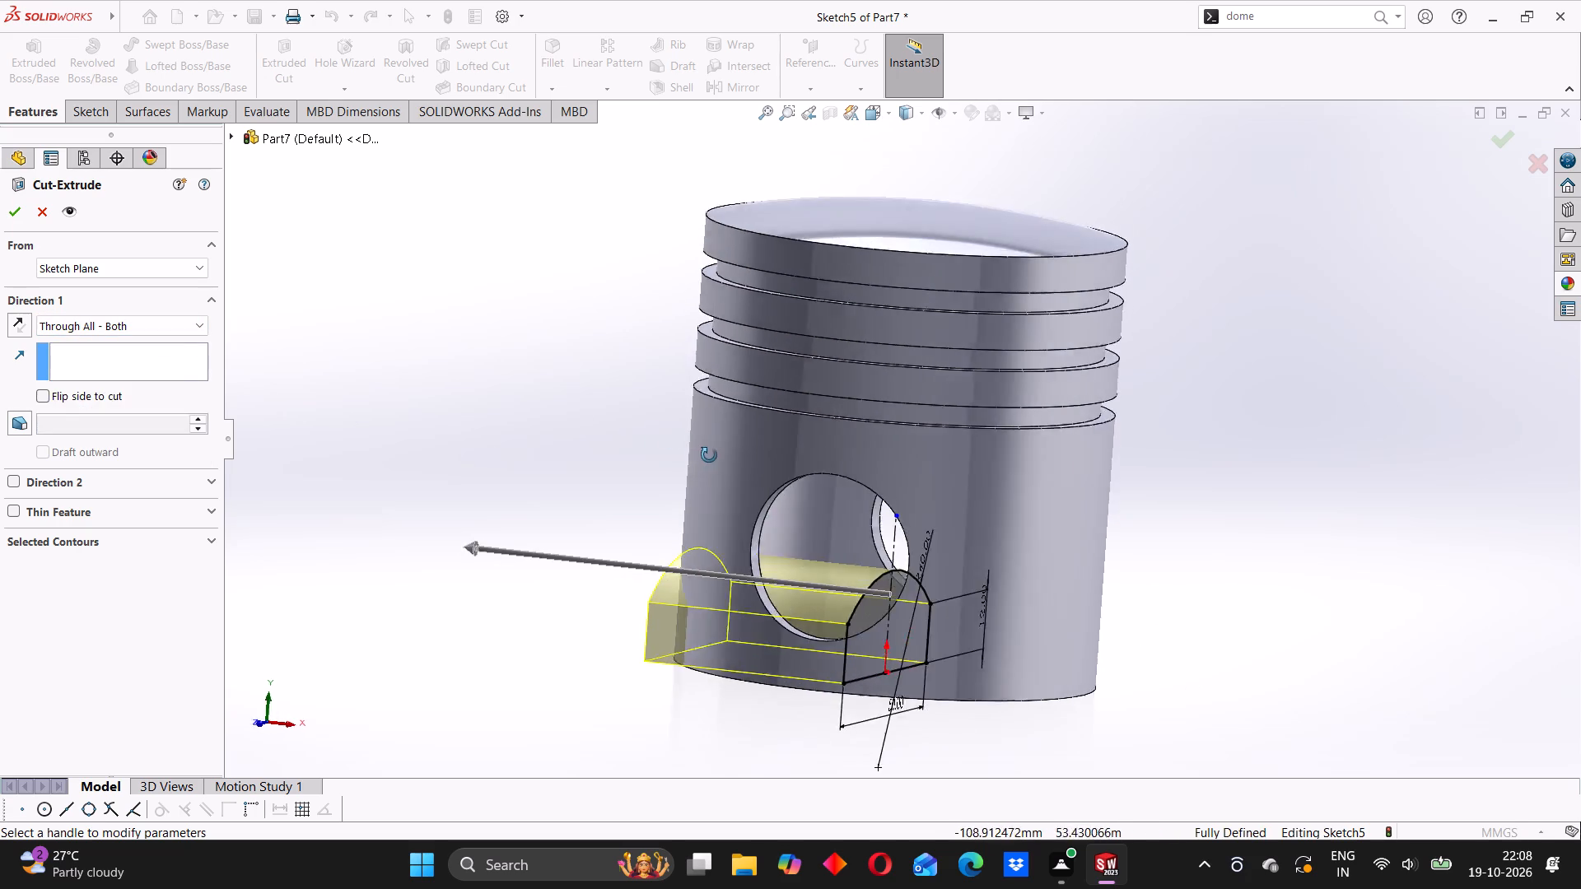
middle_drag(709, 455, 720, 468)
click(146, 313)
click(130, 326)
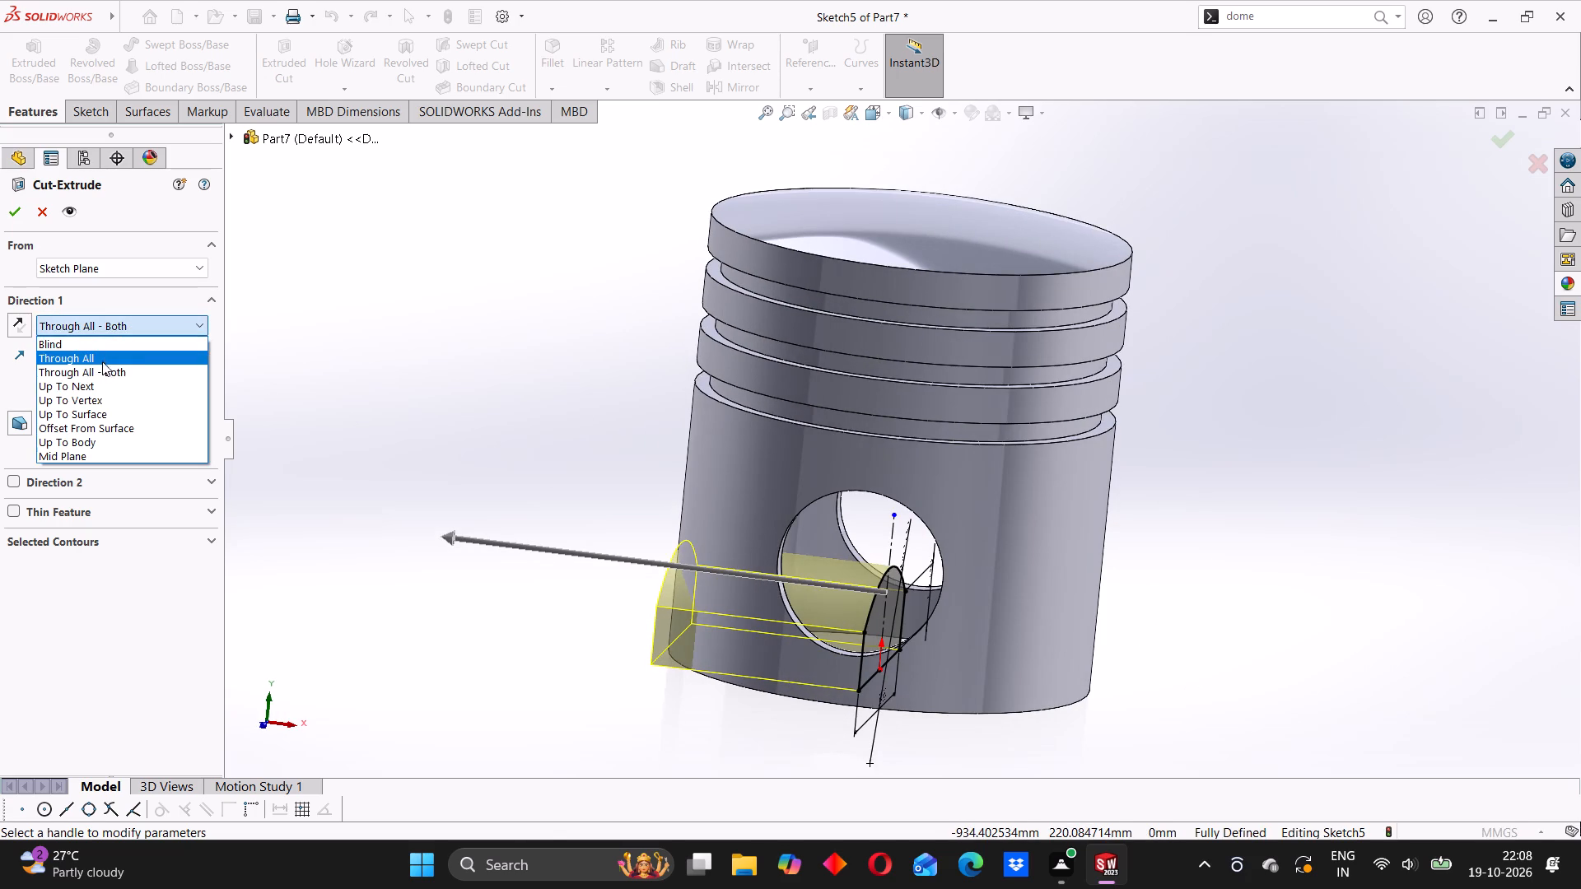
click(97, 372)
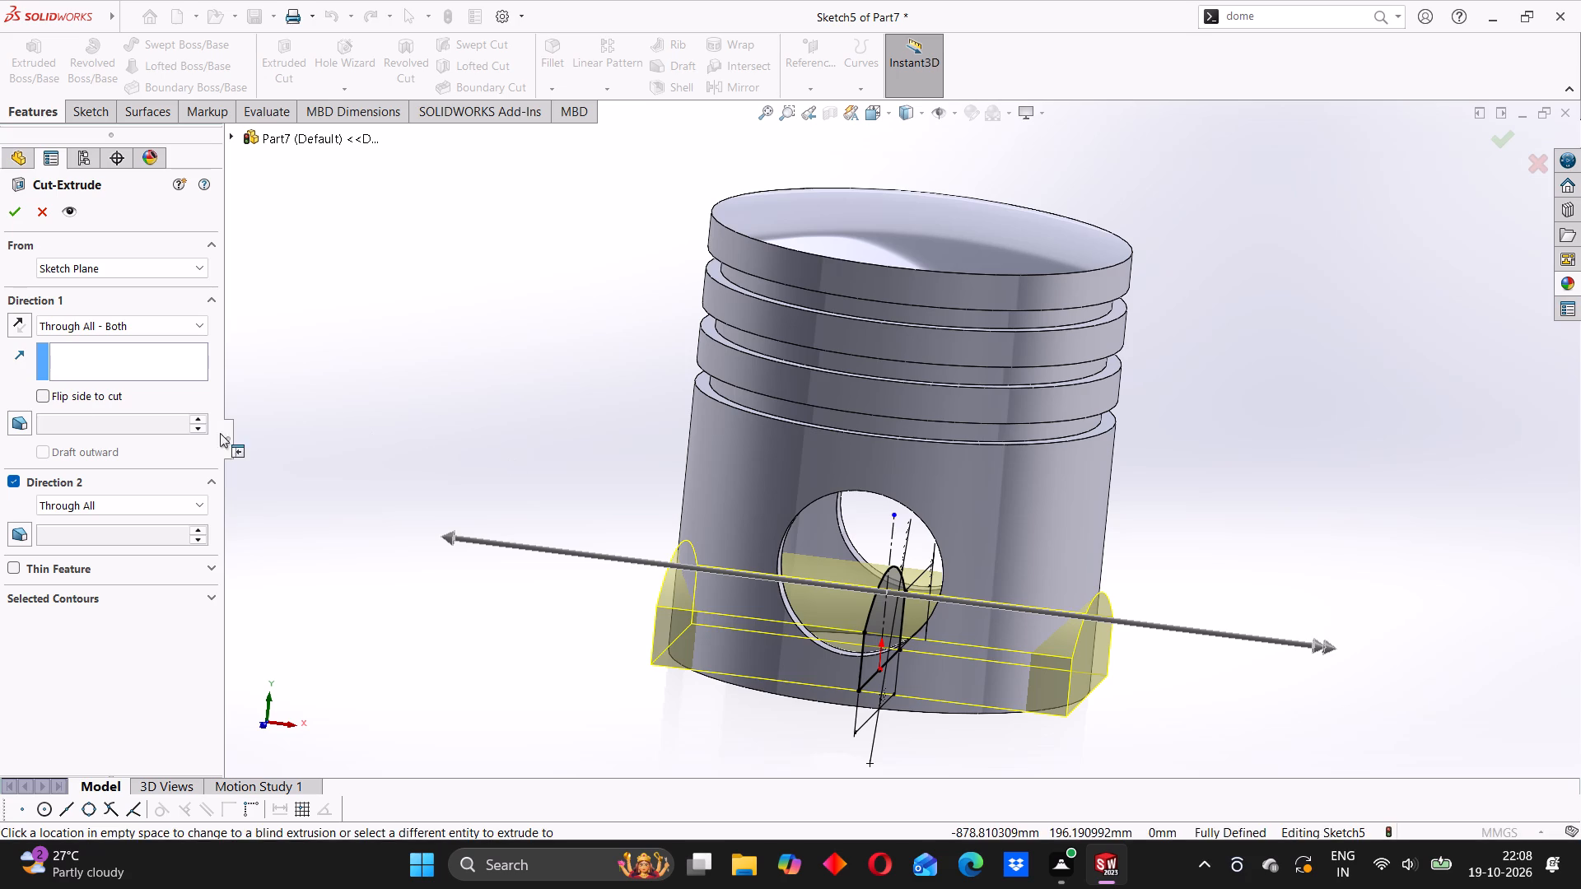
click(16, 220)
Examine the arched skirt cutouts and pin hole from several angles and distances.
middle_drag(734, 464, 800, 454)
middle_drag(804, 455, 867, 508)
click(508, 447)
scroll(969, 559, up, 2)
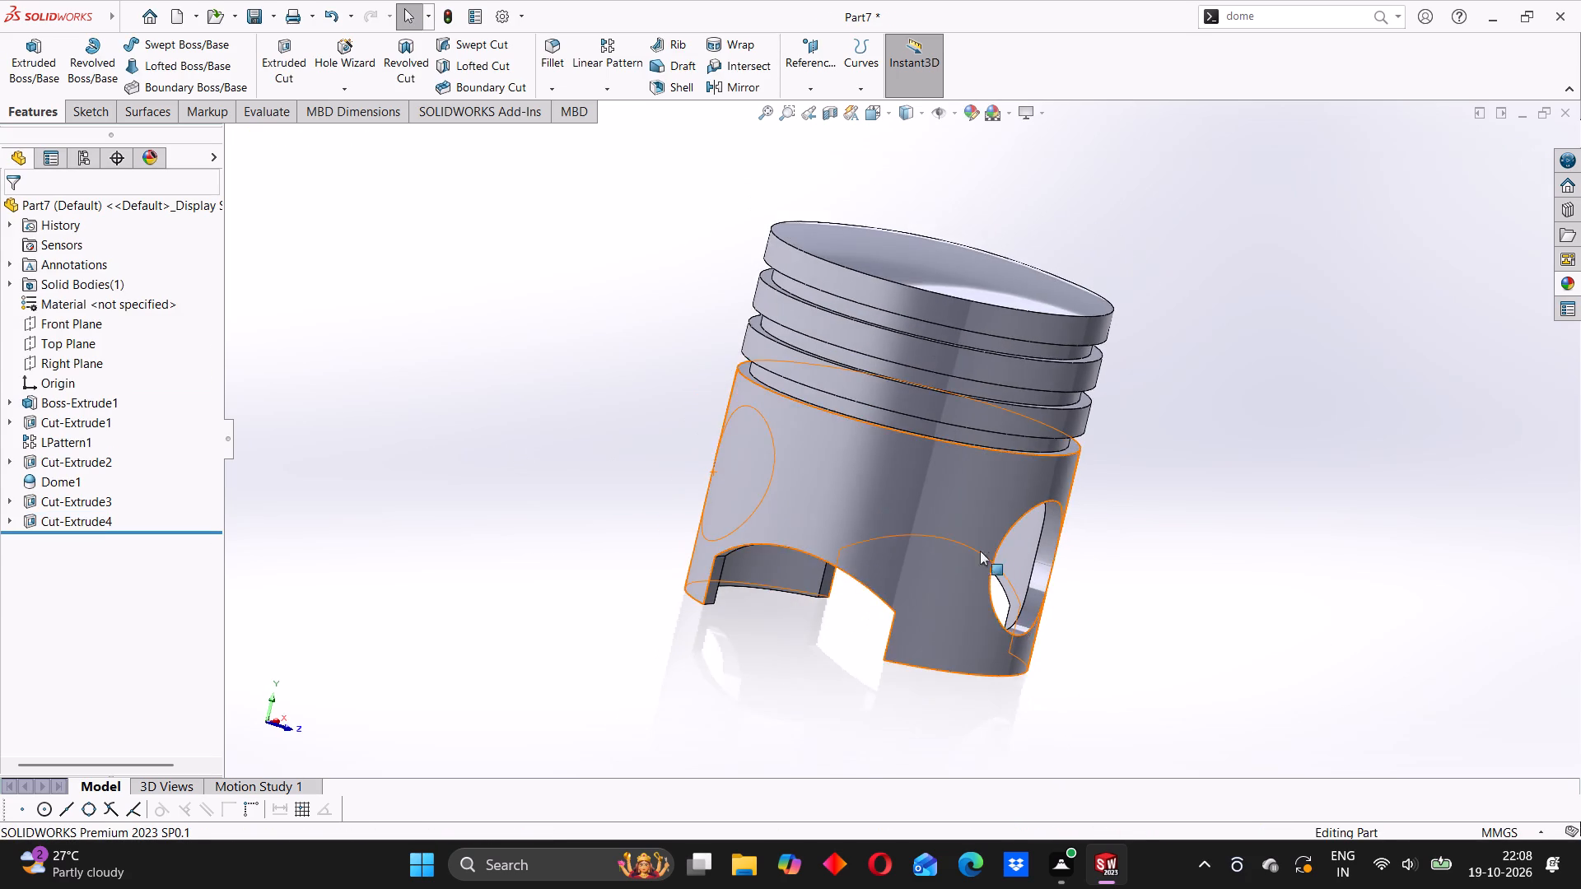
middle_drag(1022, 559, 913, 500)
scroll(895, 495, down, 2)
middle_drag(1032, 553, 805, 541)
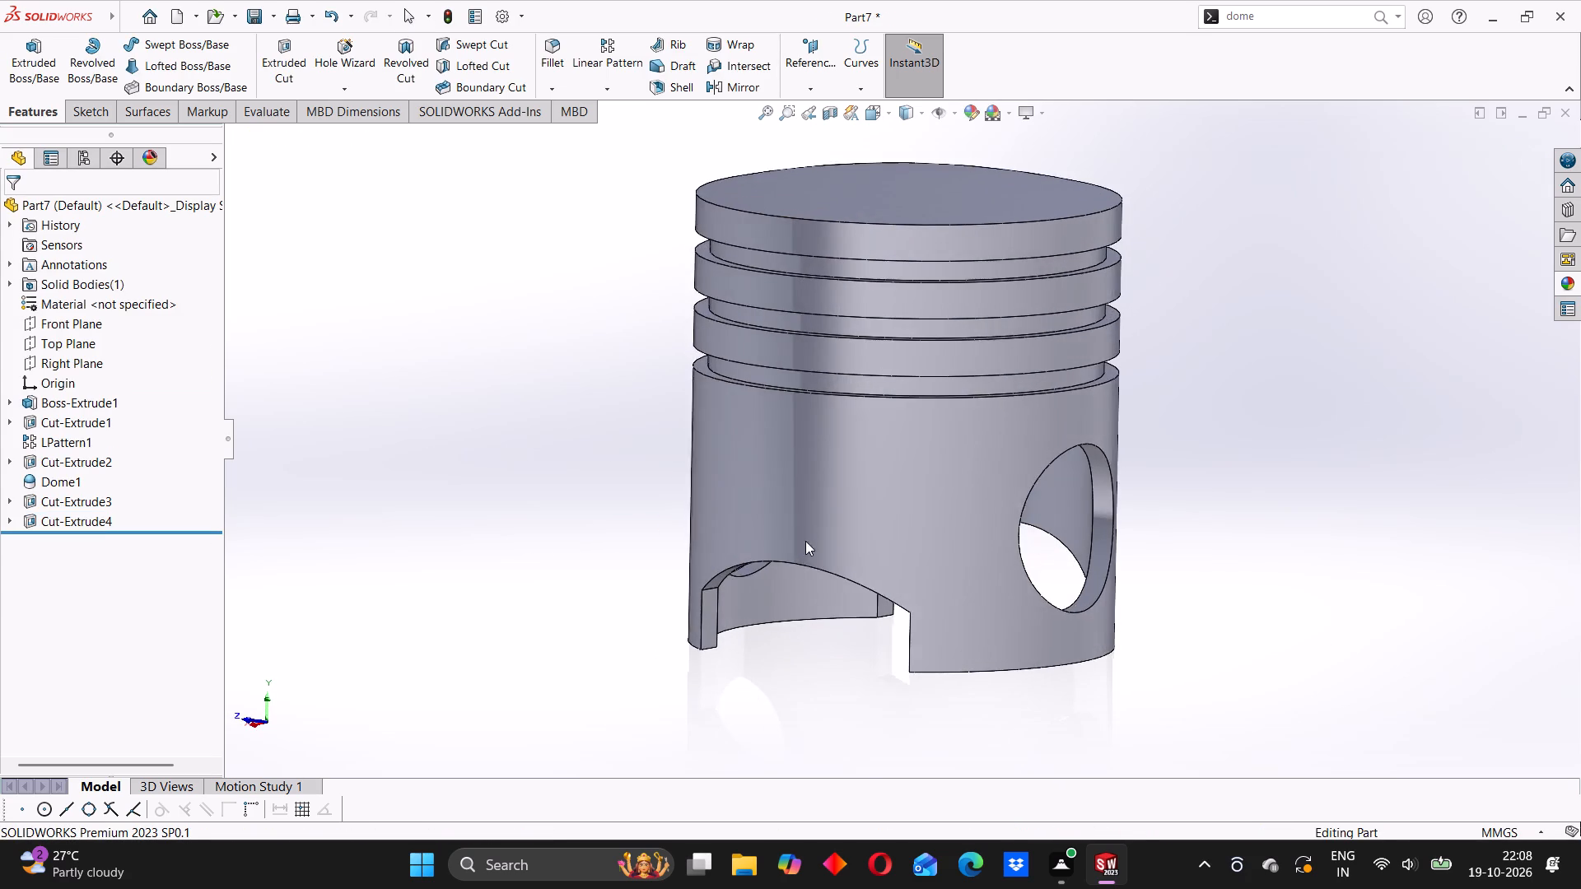
scroll(837, 471, down, 3)
middle_drag(821, 485, 869, 495)
scroll(875, 521, up, 3)
middle_drag(812, 493, 855, 436)
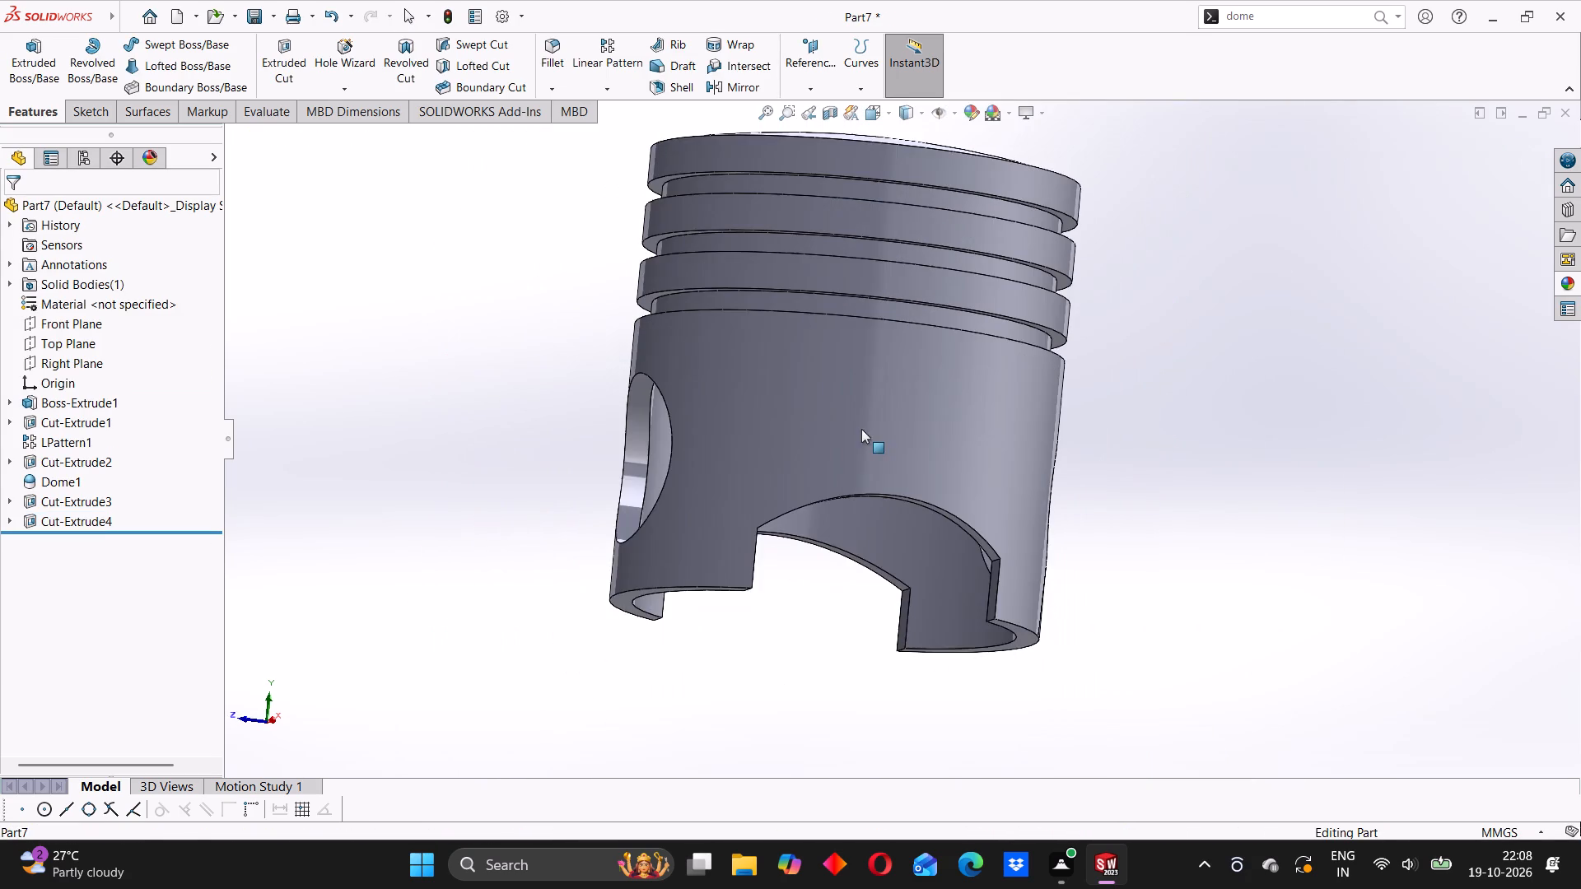
scroll(746, 407, down, 1)
middle_drag(781, 420, 823, 461)
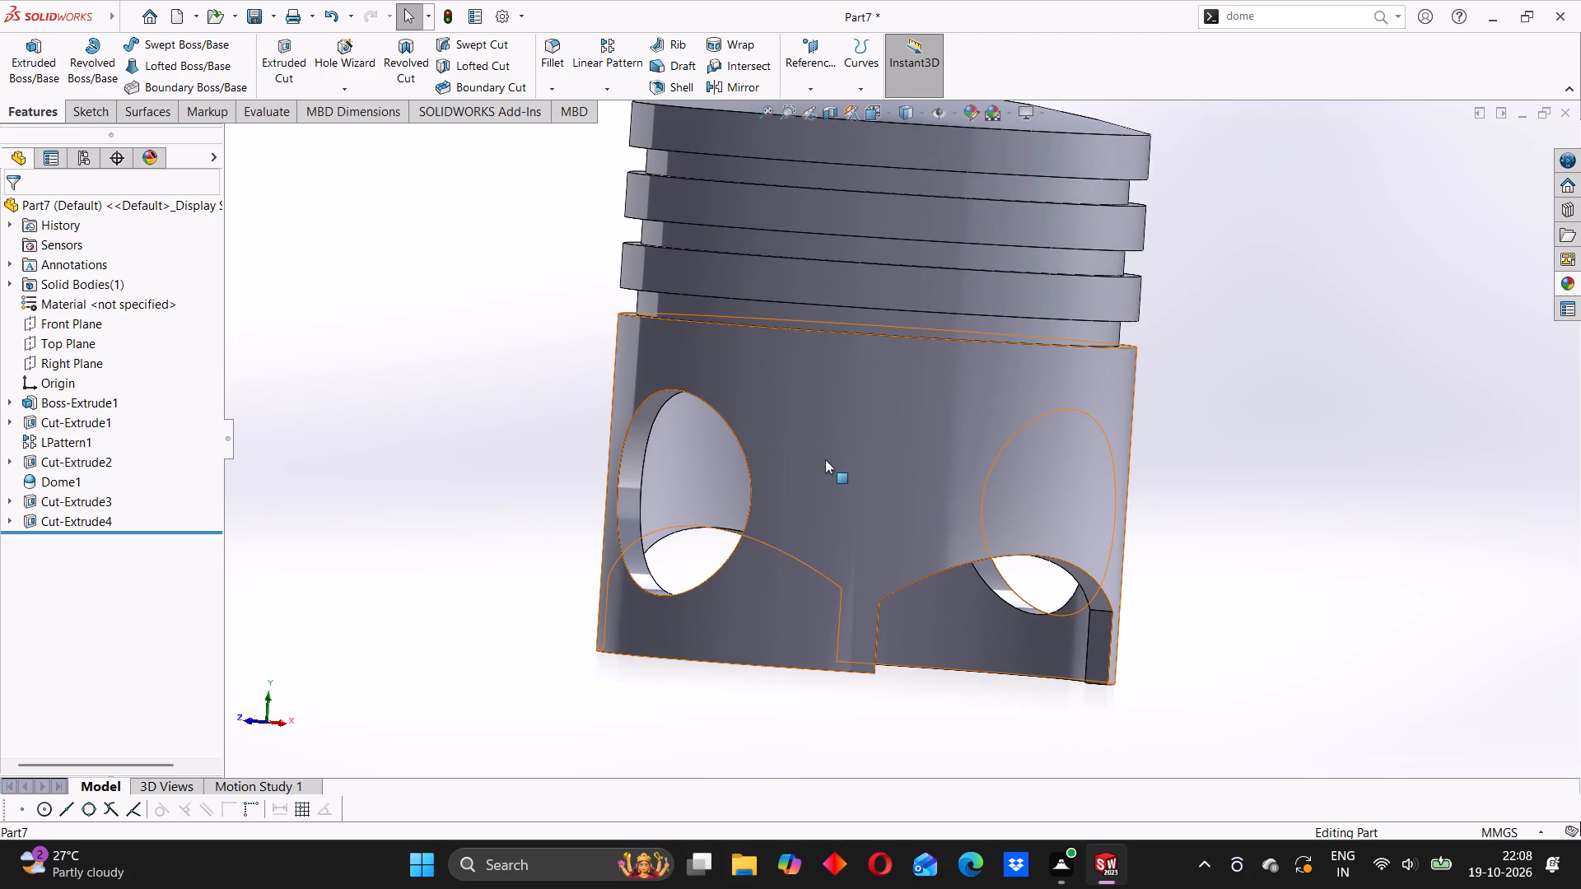
scroll(825, 459, up, 2)
middle_drag(801, 454, 860, 486)
scroll(869, 491, up, 1)
scroll(962, 445, down, 1)
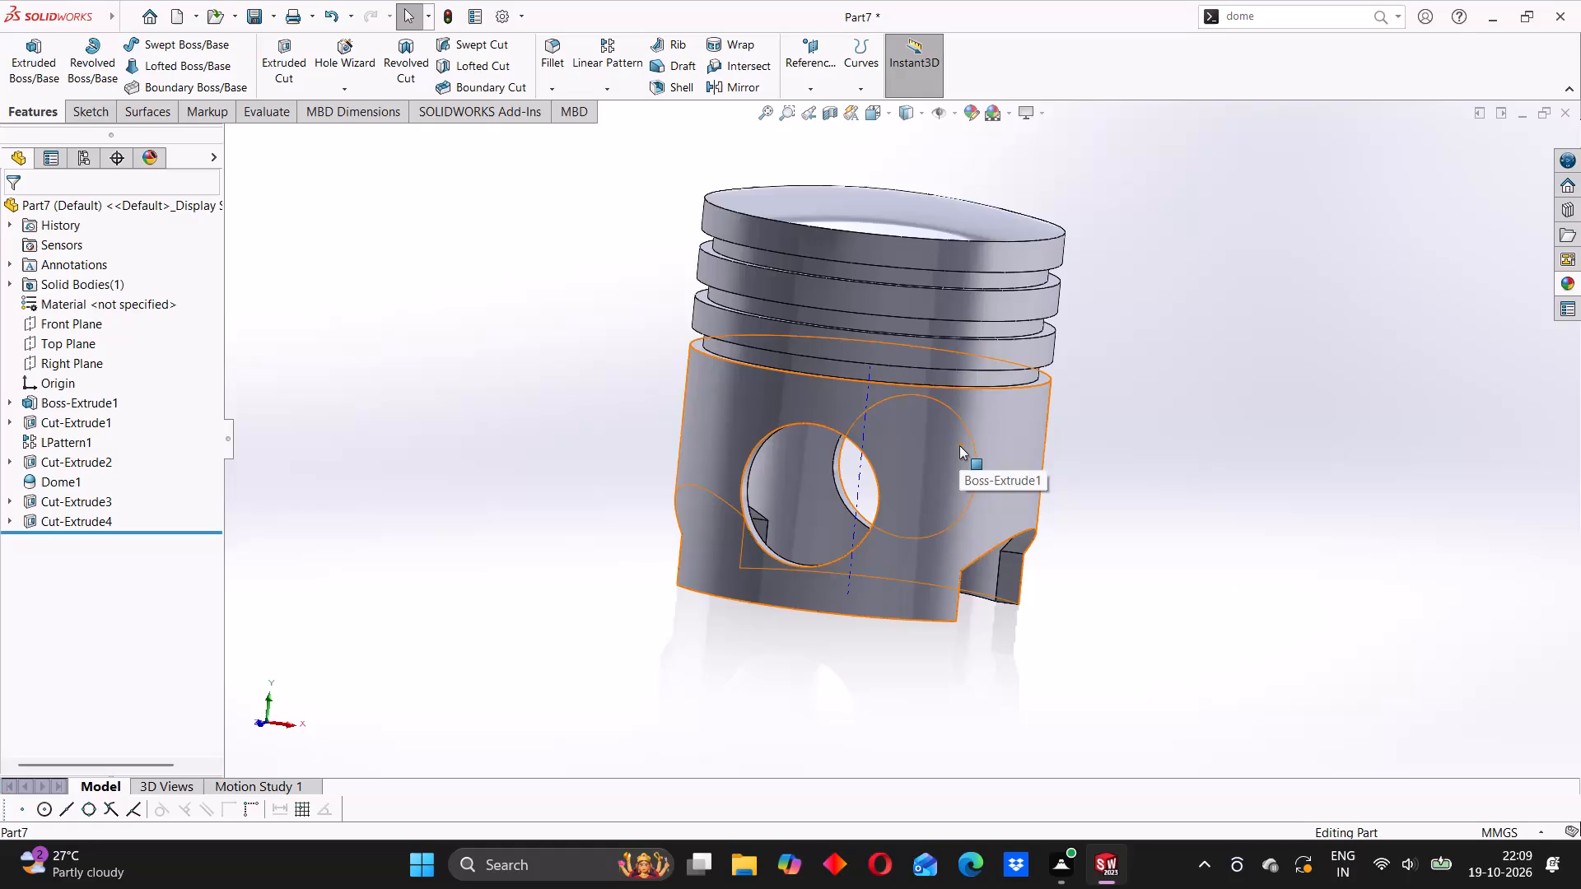
scroll(936, 464, up, 3)
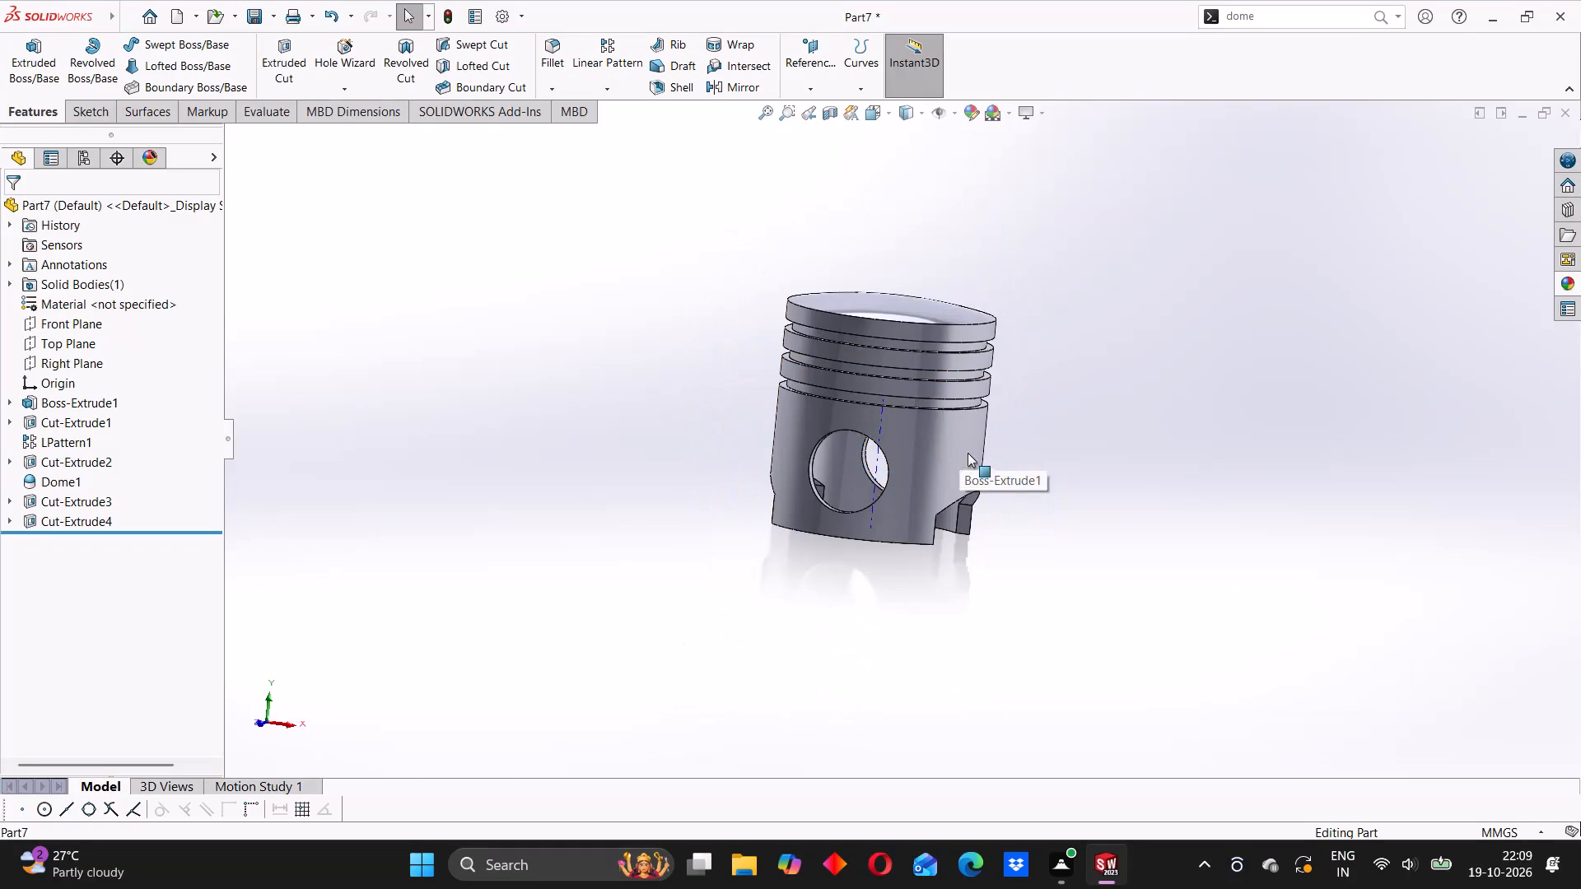
scroll(958, 446, down, 2)
middle_drag(958, 452, 870, 466)
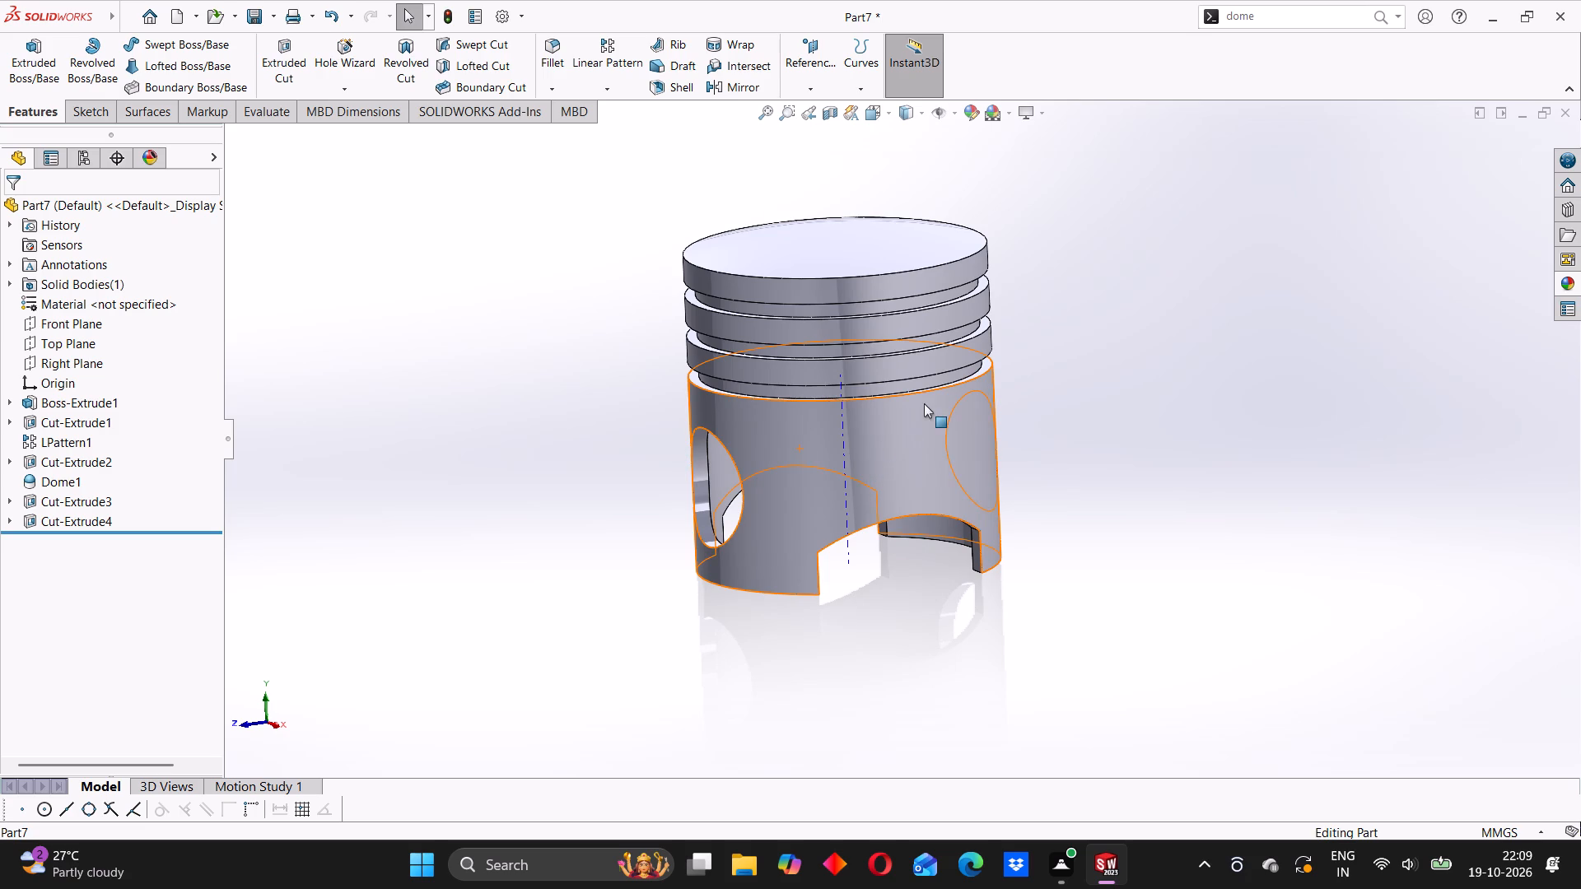
Fillet the four corner edges where the arched skirt cutouts meet their vertical sides, using a symmetric 10 mm radius.
click(553, 58)
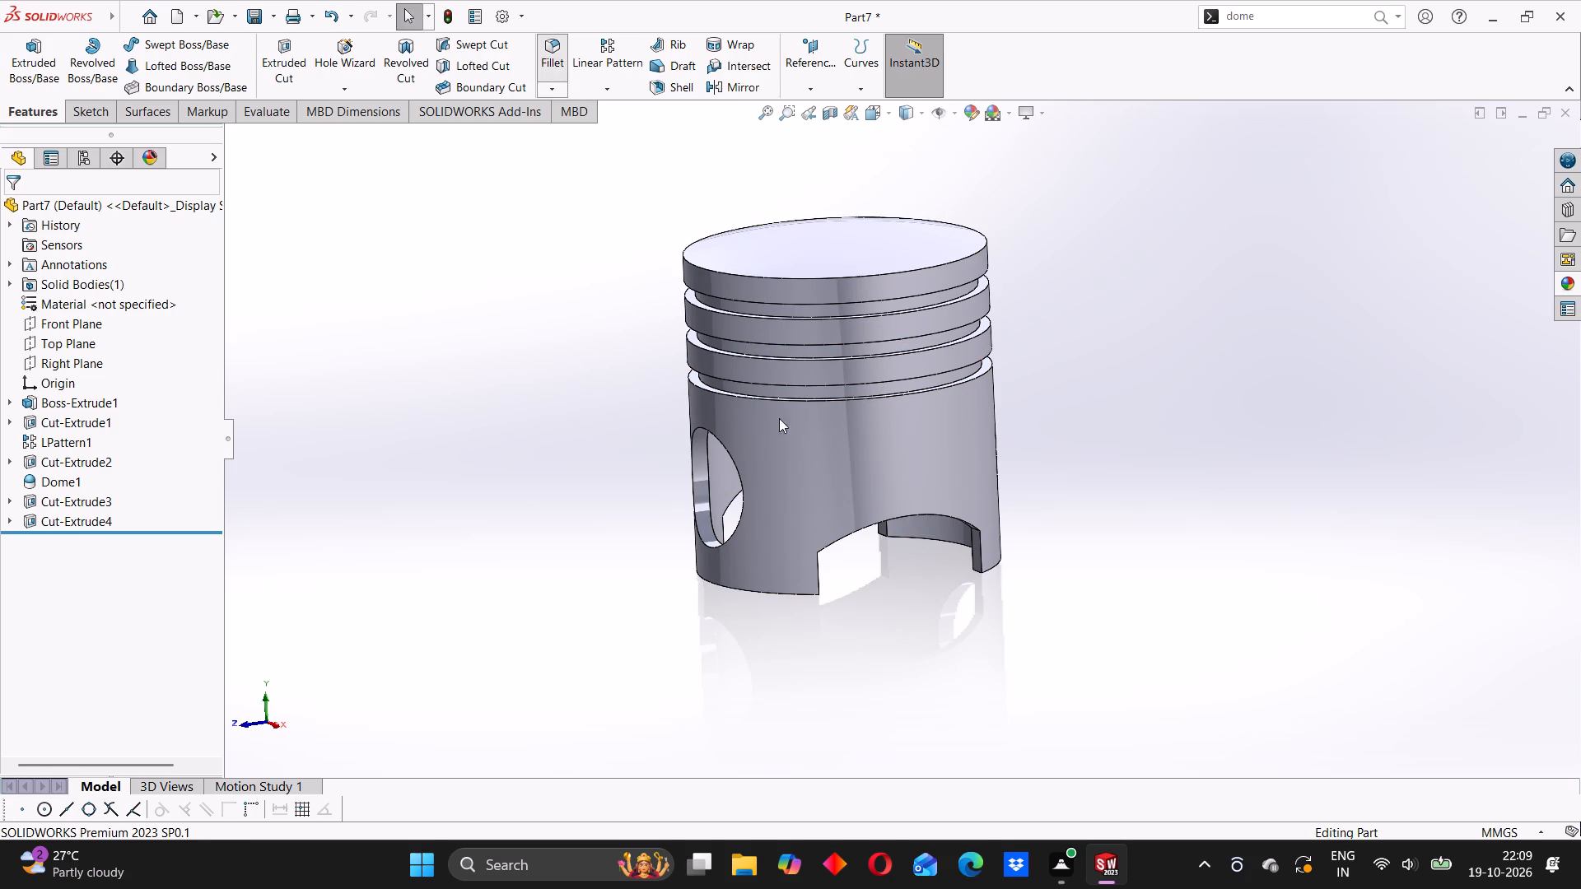
scroll(937, 557, down, 4)
middle_drag(939, 558, 966, 531)
scroll(1174, 391, down, 3)
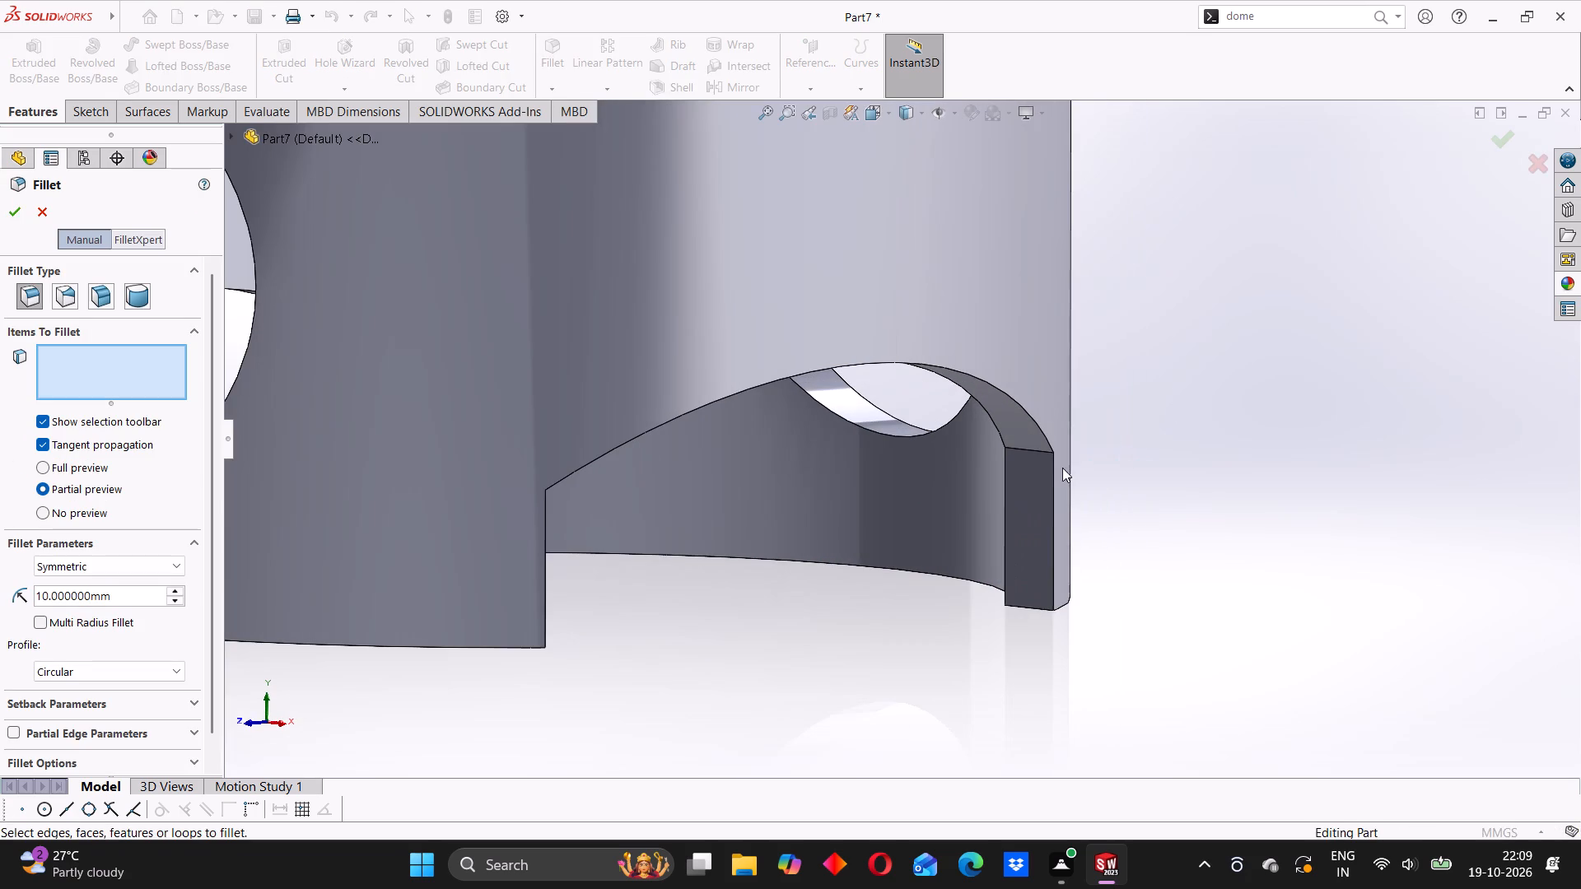
click(1029, 452)
middle_drag(896, 518, 749, 542)
scroll(725, 542, up, 4)
scroll(511, 472, down, 3)
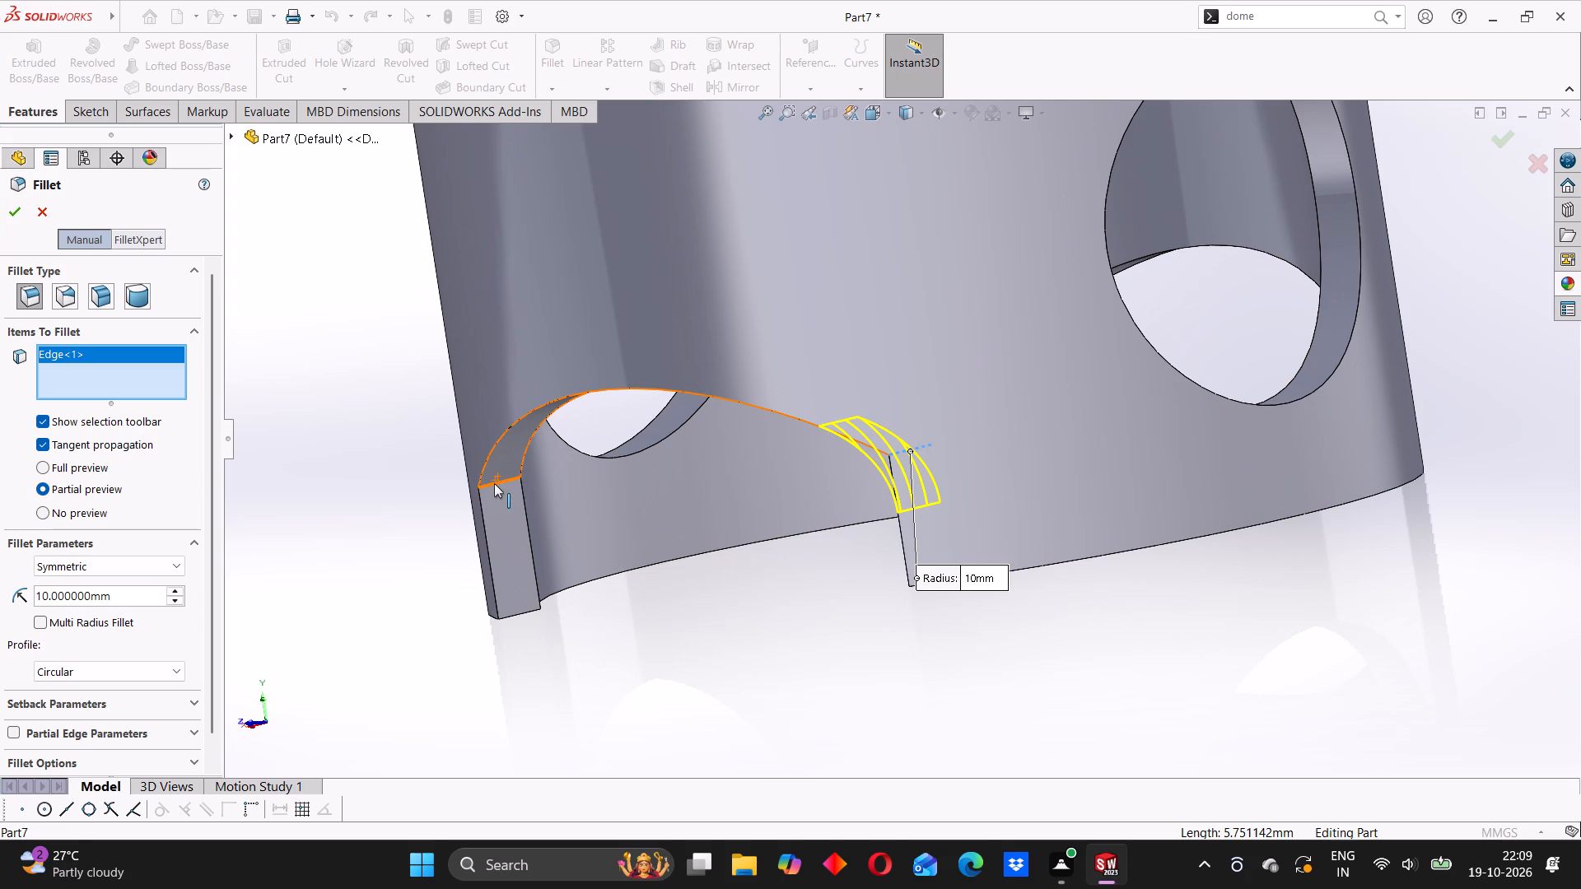
click(494, 483)
scroll(1038, 411, up, 2)
scroll(1109, 328, down, 3)
middle_drag(1090, 374, 1048, 398)
scroll(935, 417, down, 3)
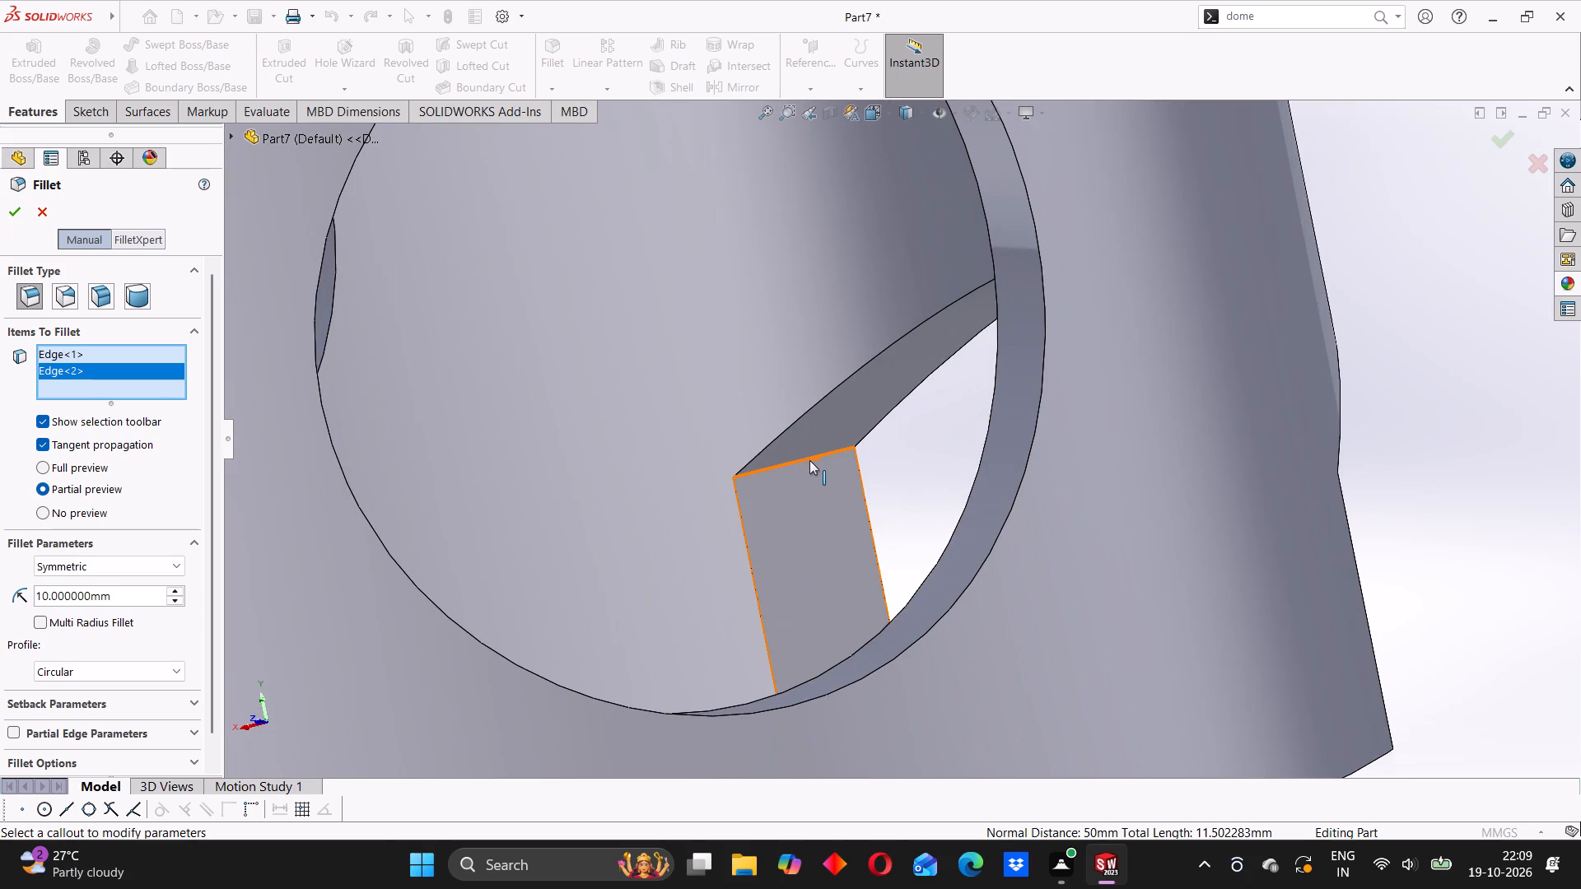
click(809, 460)
scroll(1133, 446, up, 4)
middle_drag(1182, 411, 924, 505)
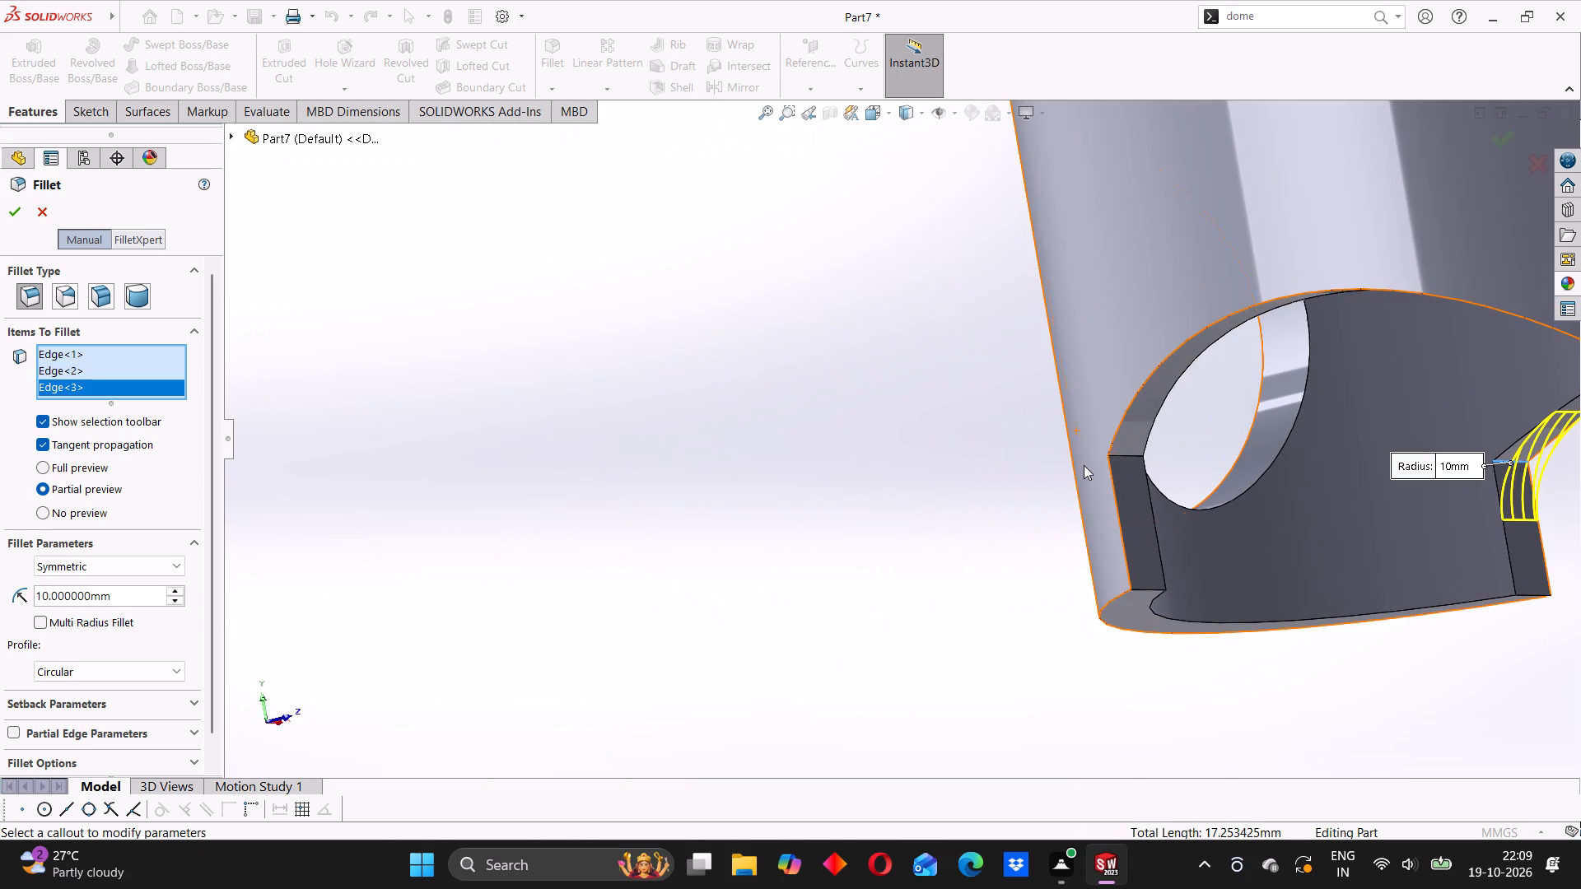
click(1126, 458)
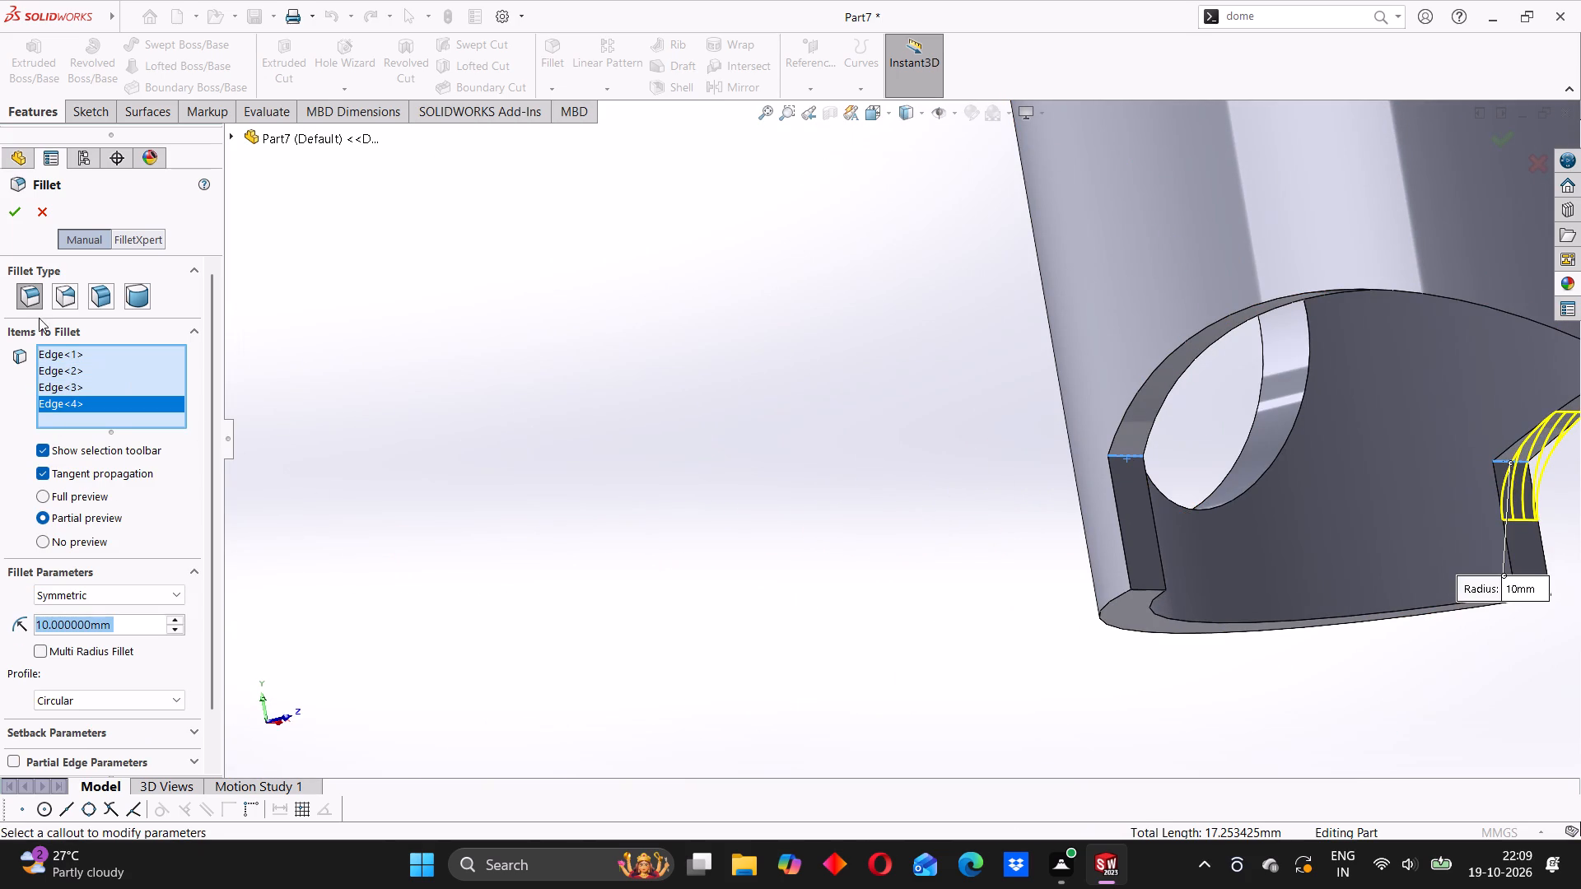
click(7, 212)
Examine the rounded corners of the skirt cutouts and the whole piston from several angles and distances.
scroll(1313, 520, up, 4)
scroll(1126, 464, up, 2)
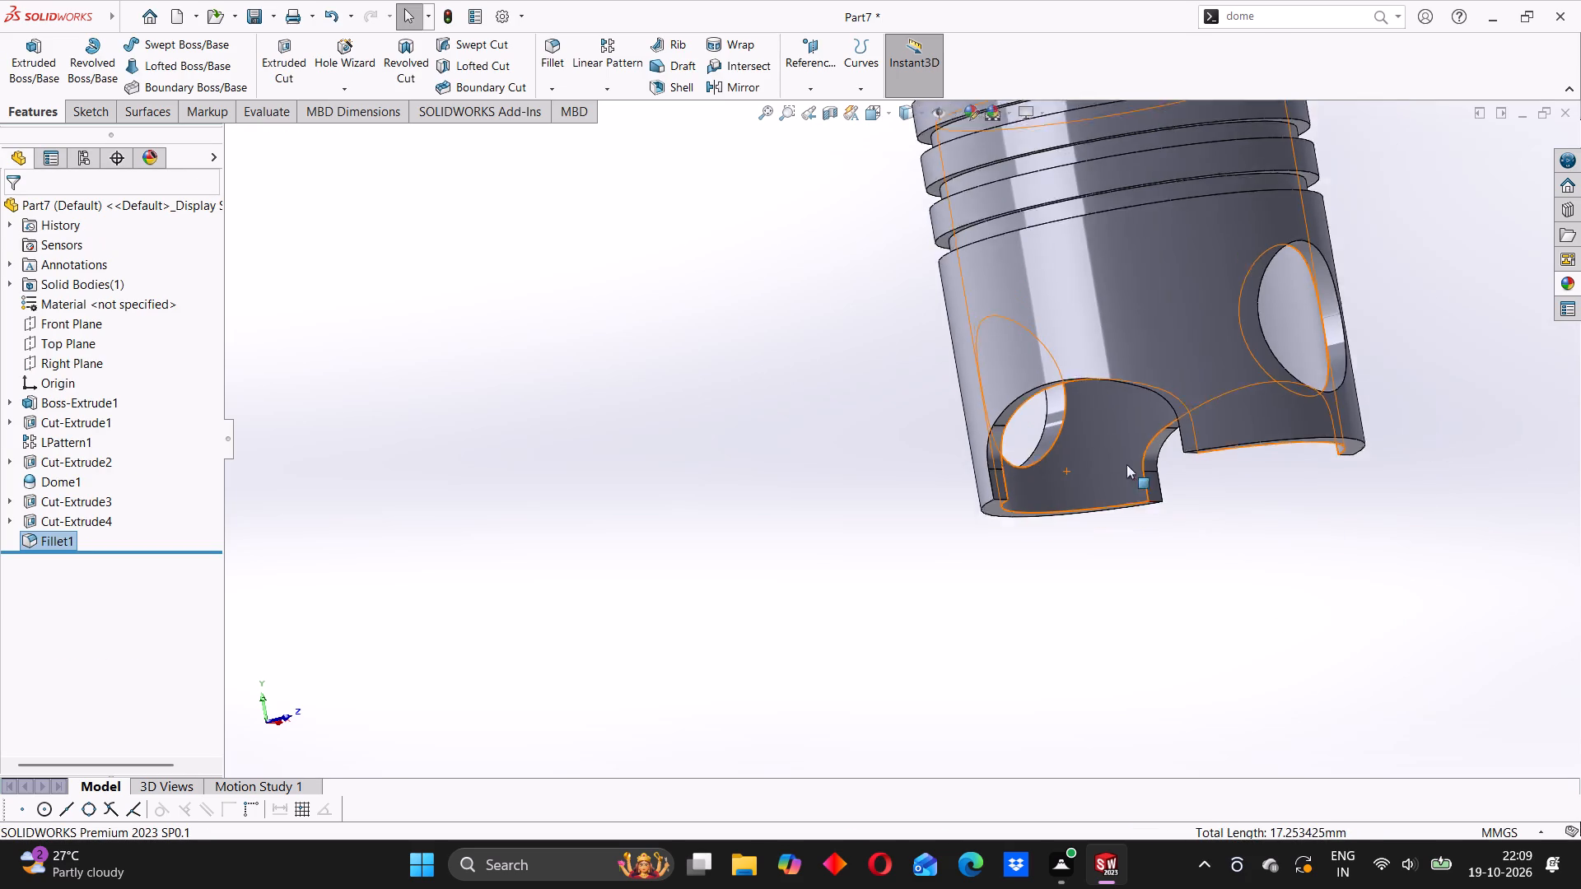
scroll(1126, 464, up, 1)
middle_drag(1227, 342, 1268, 366)
scroll(1108, 380, down, 3)
middle_drag(942, 468, 958, 468)
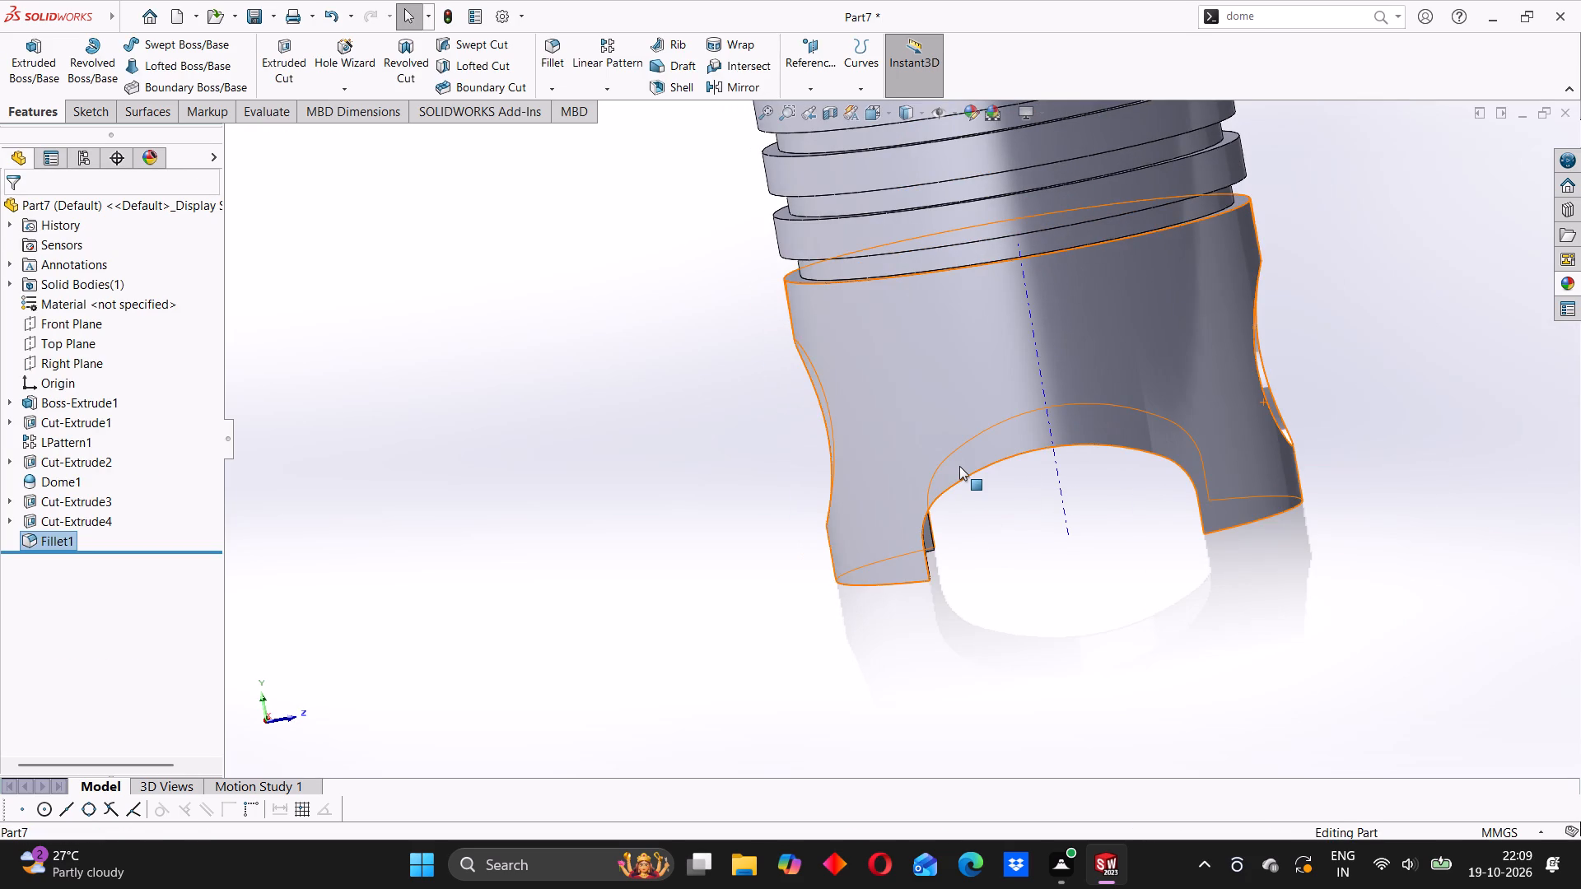
scroll(990, 453, up, 4)
middle_drag(996, 460, 1021, 374)
scroll(963, 361, down, 3)
middle_drag(1114, 385, 1096, 398)
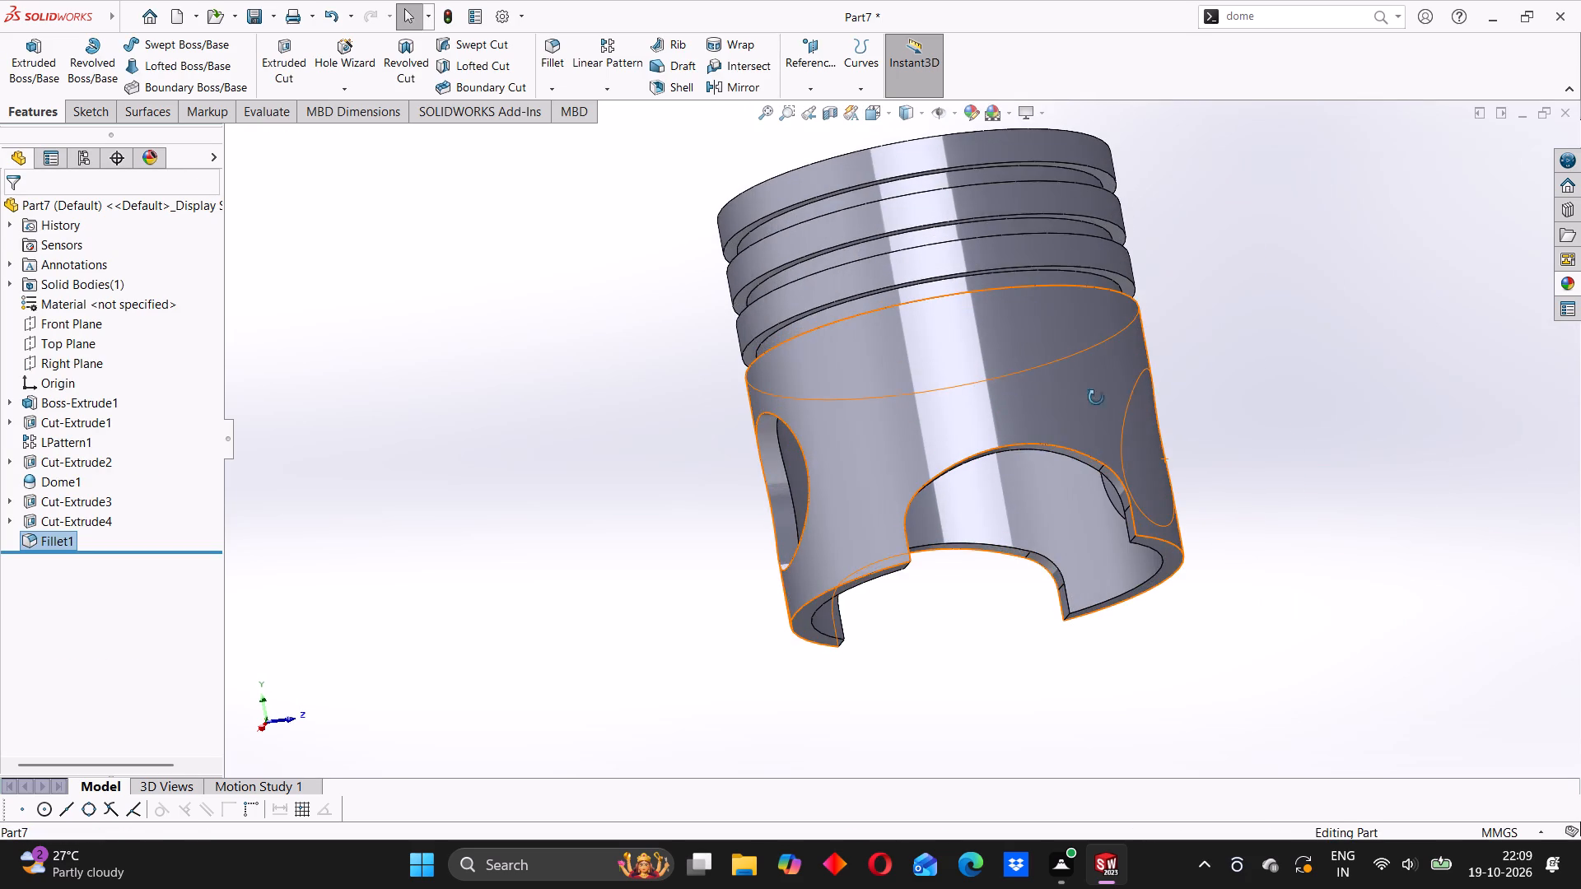
middle_drag(1096, 398, 1047, 423)
scroll(970, 374, down, 3)
middle_drag(976, 402, 990, 447)
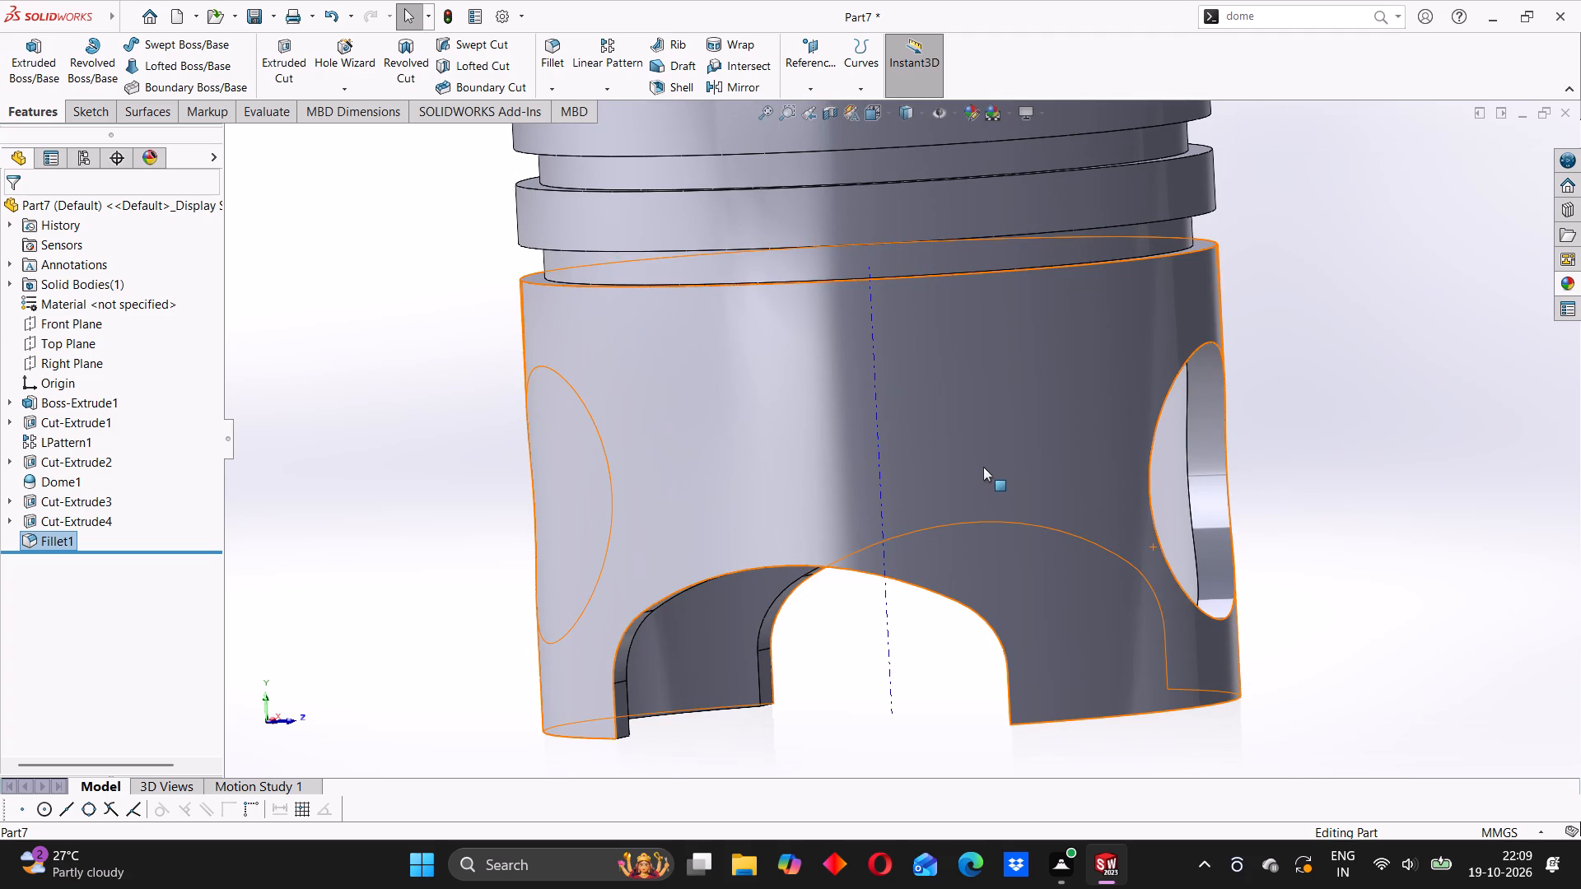
scroll(664, 431, up, 2)
middle_drag(720, 445, 794, 435)
scroll(814, 428, up, 2)
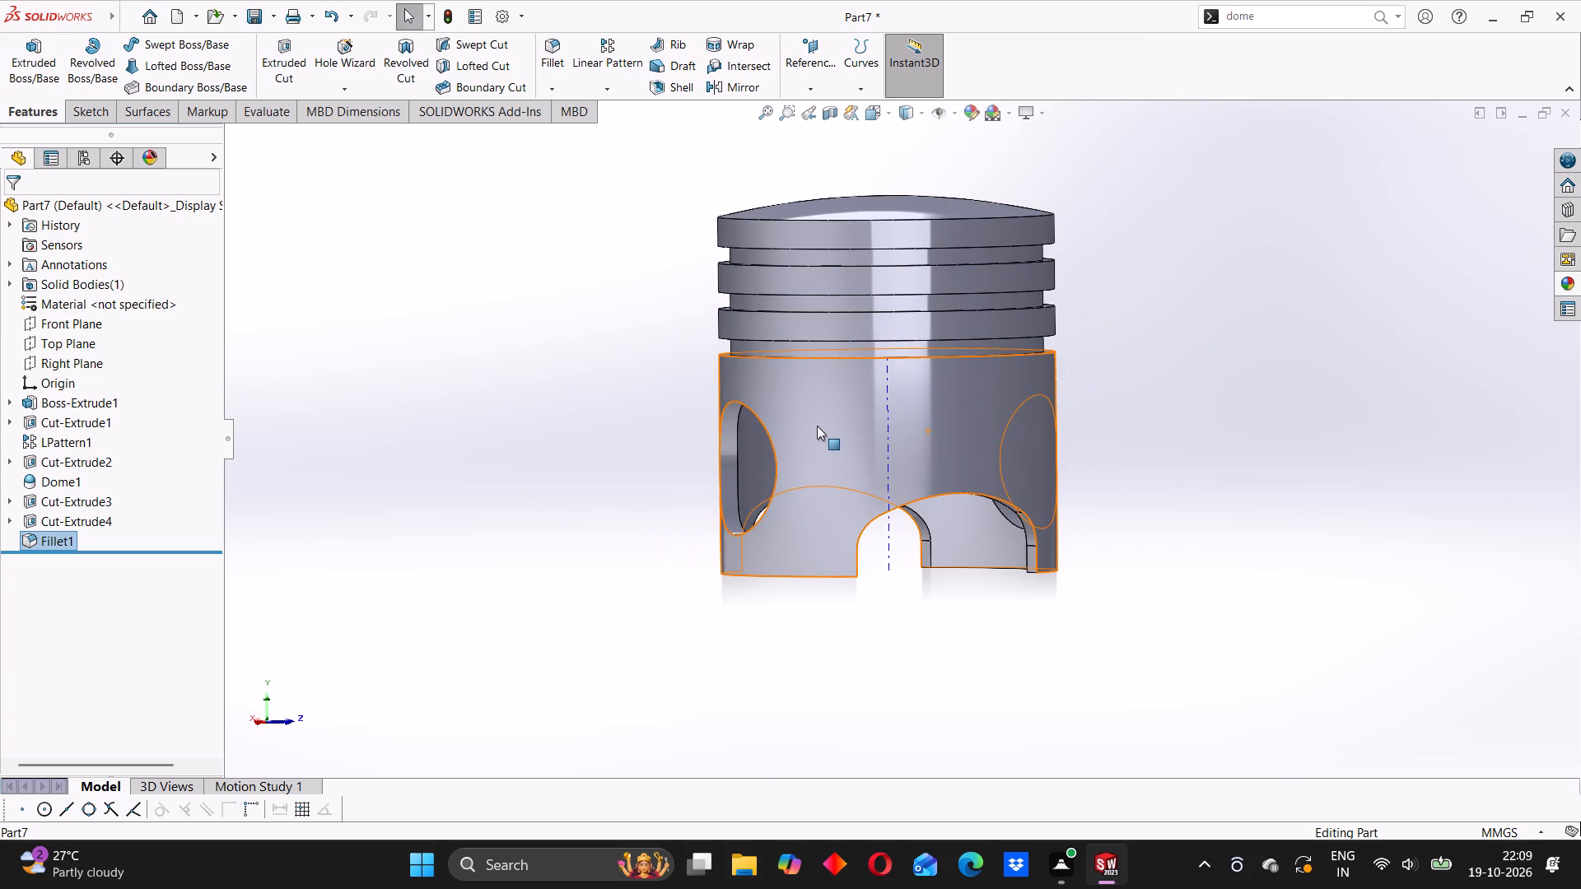
scroll(823, 412, down, 1)
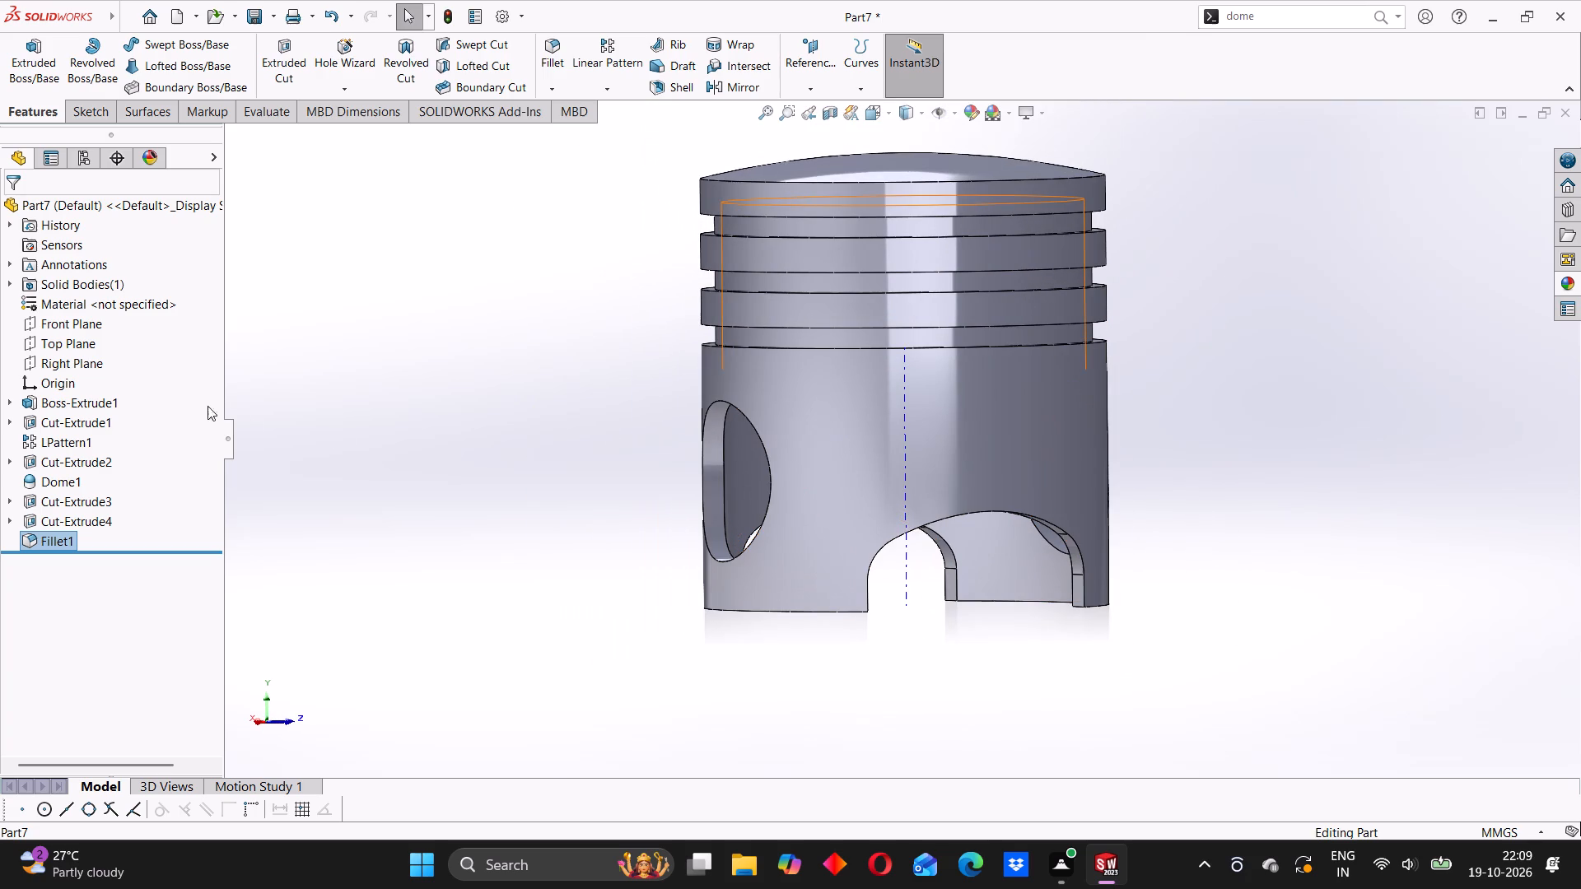
On the Front Plane, sketch a circle of about 21.4 mm radius concentric with the pin hole.
click(66, 322)
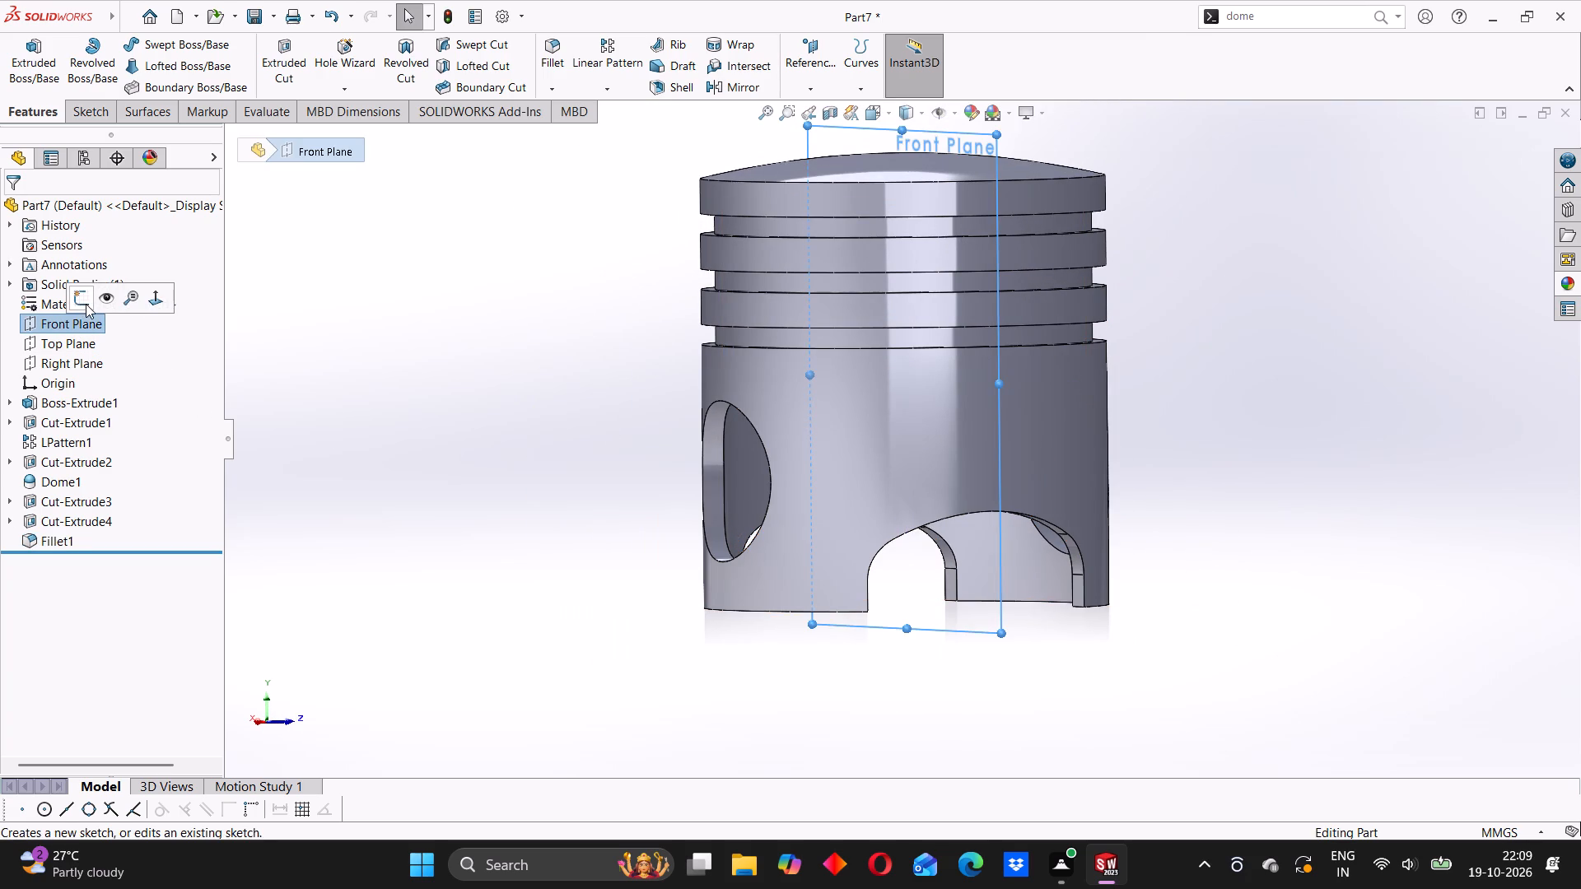
click(80, 303)
click(461, 350)
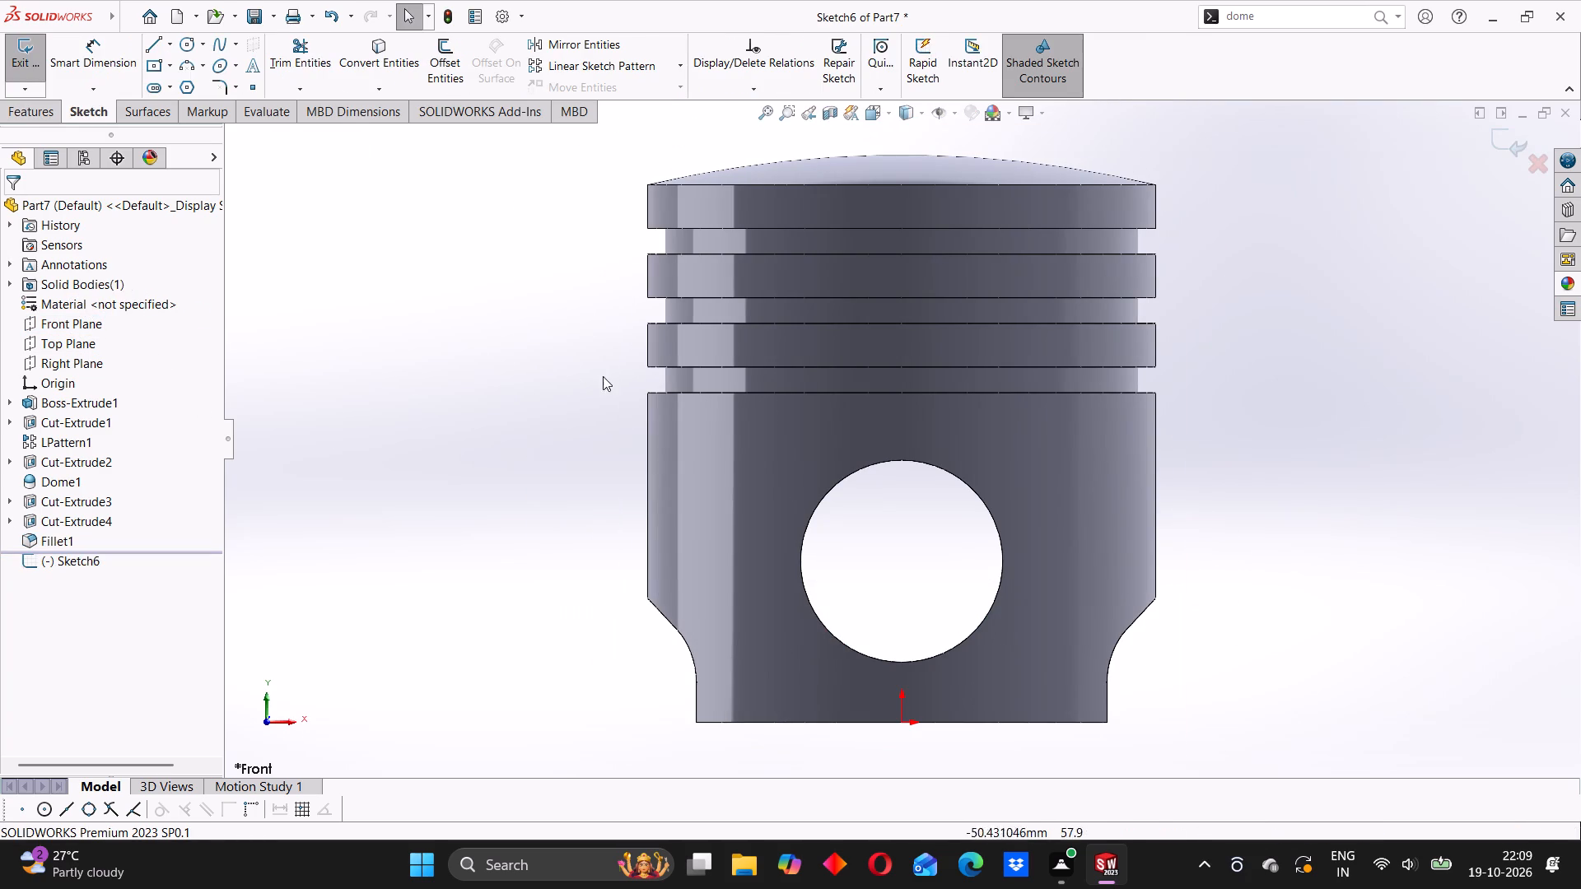
click(189, 35)
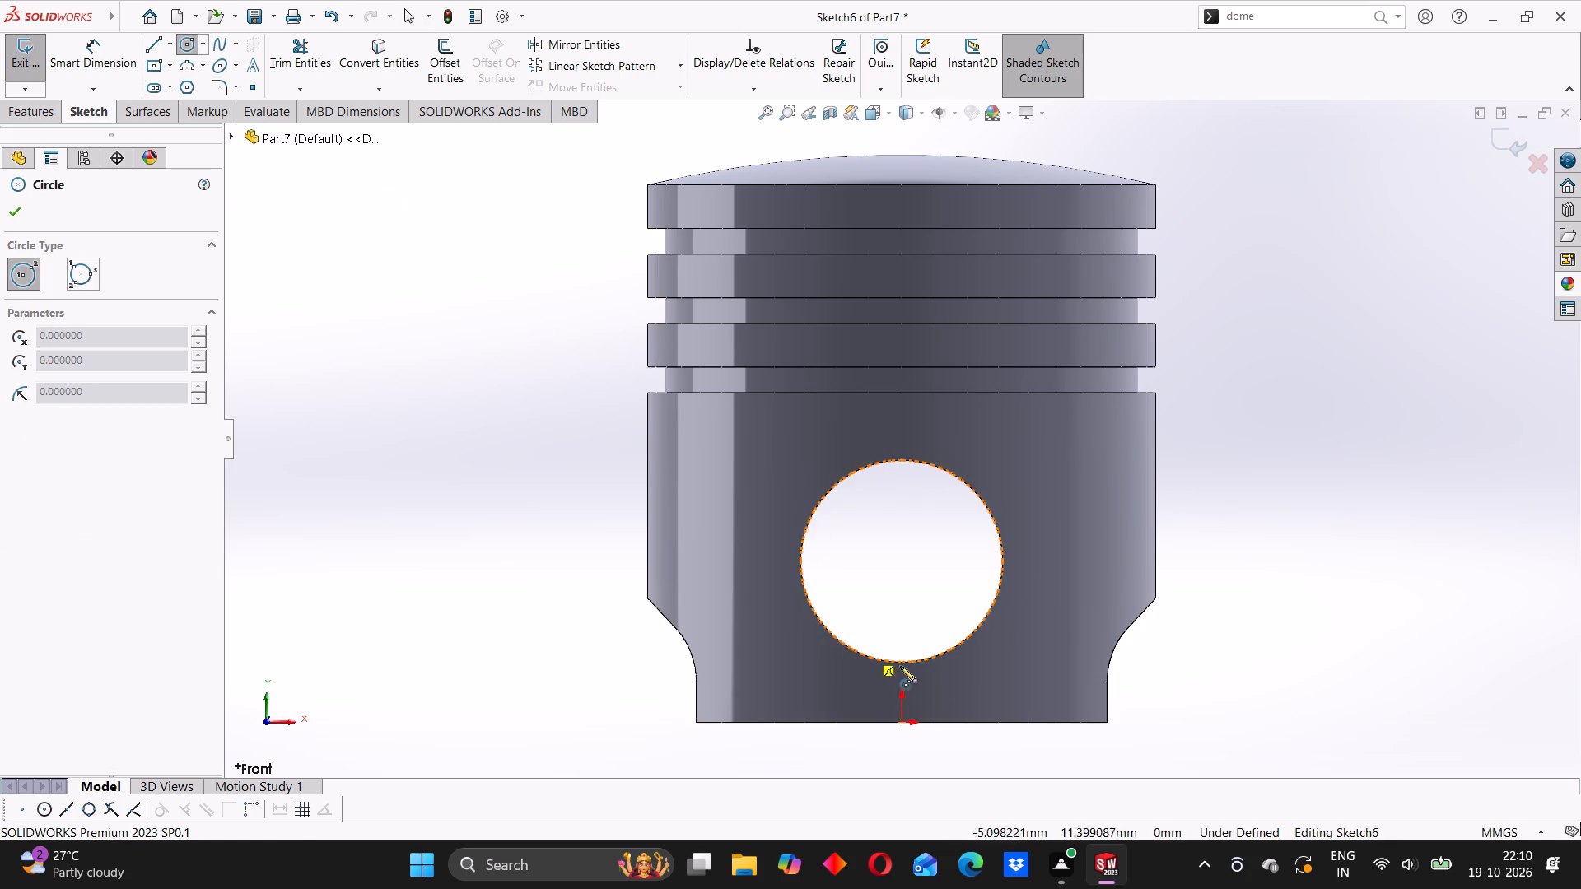
click(902, 561)
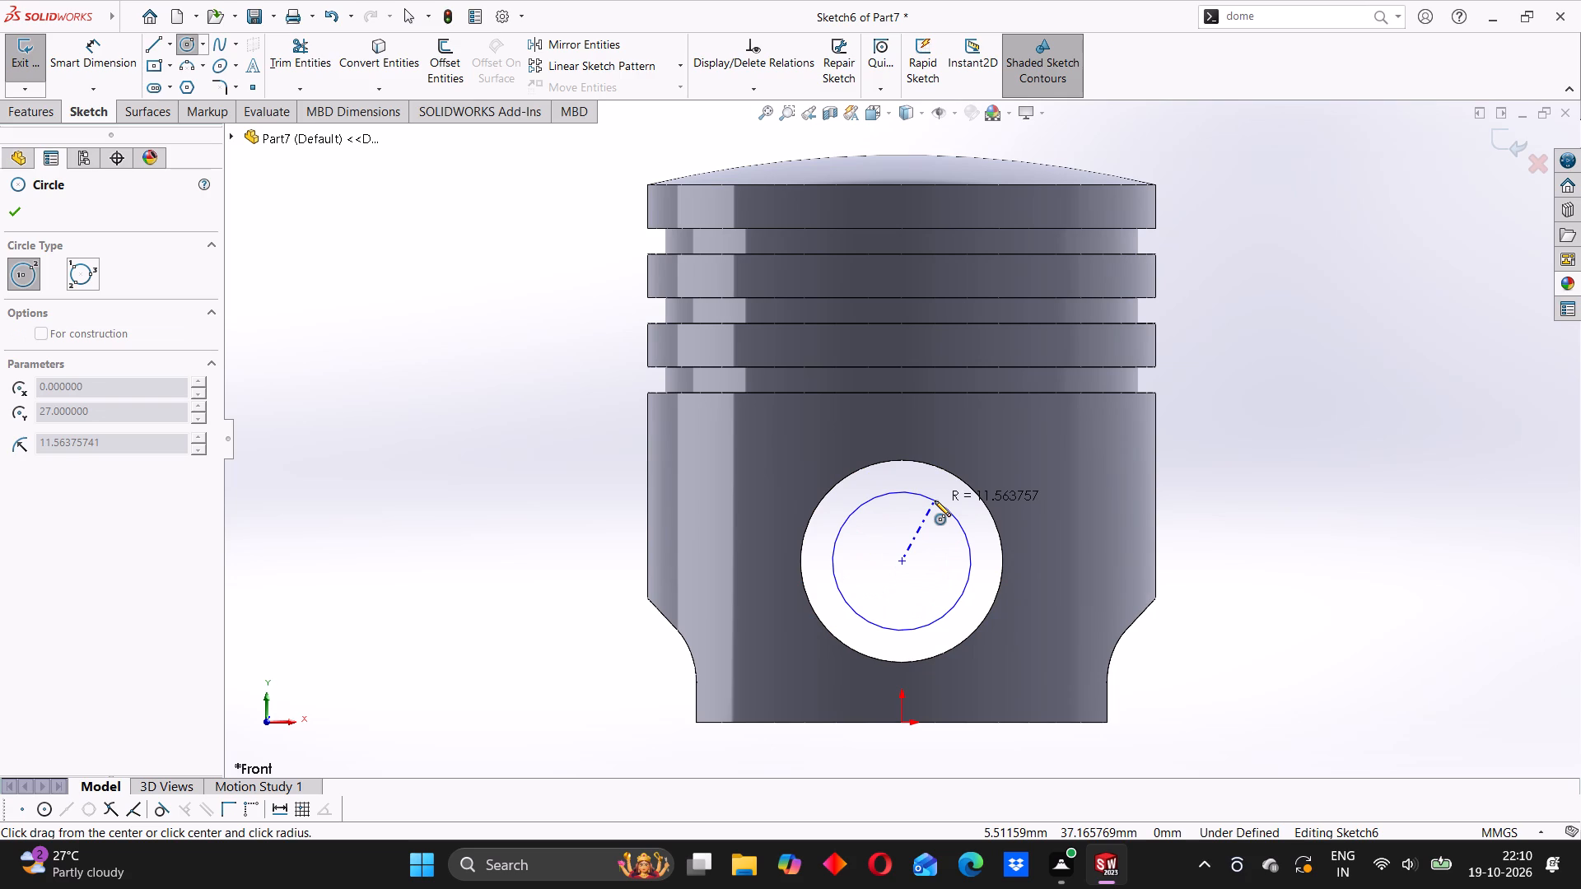
click(968, 452)
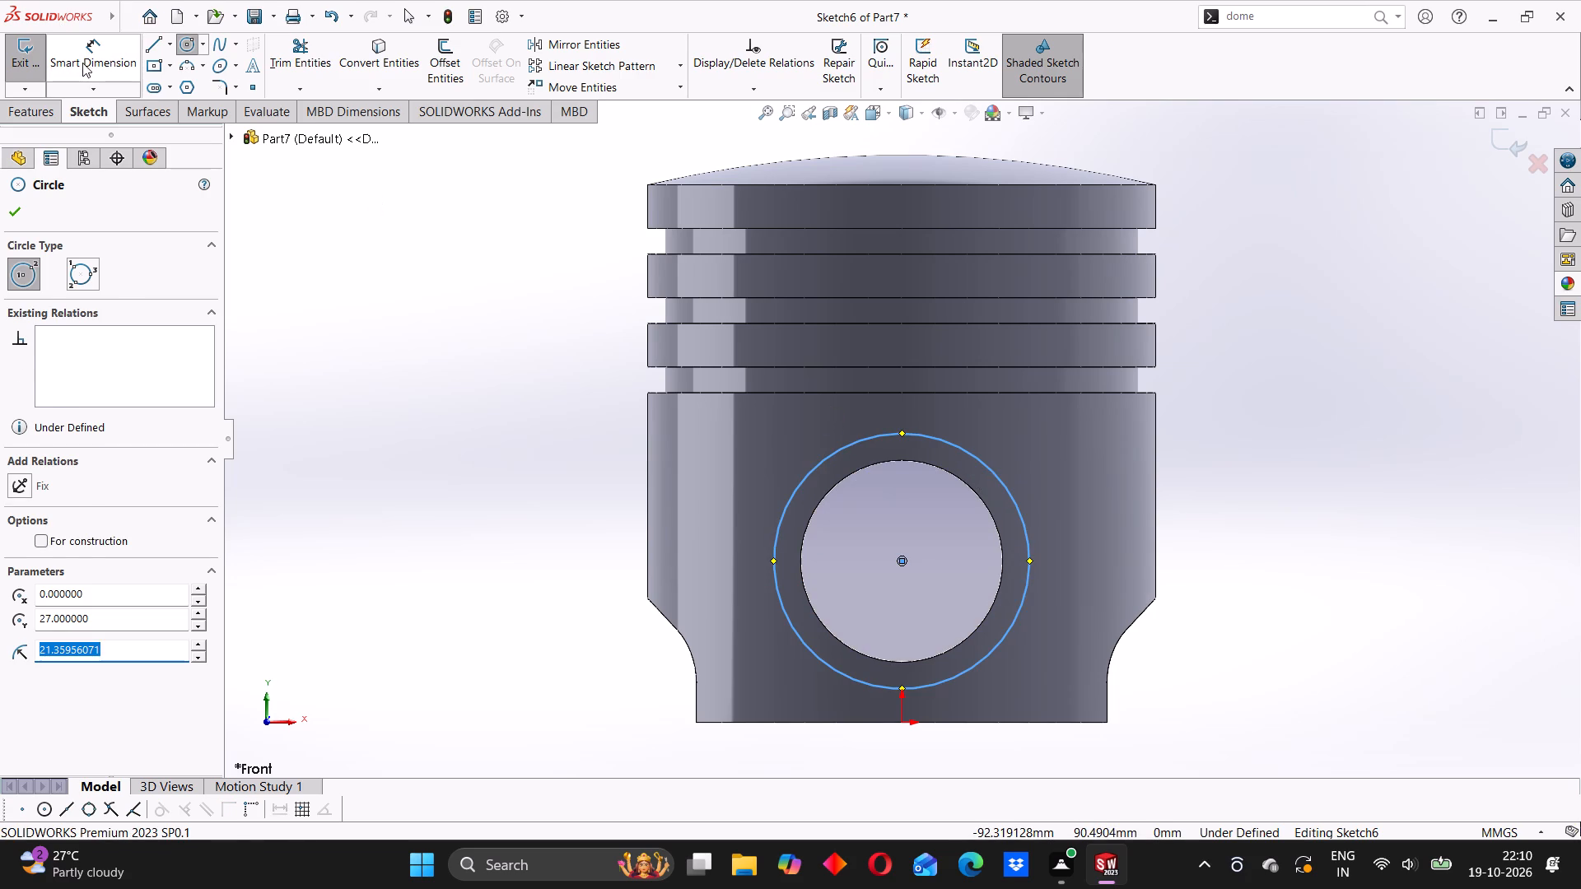
Dimension the new circle's diameter to 45 mm.
click(83, 62)
click(936, 439)
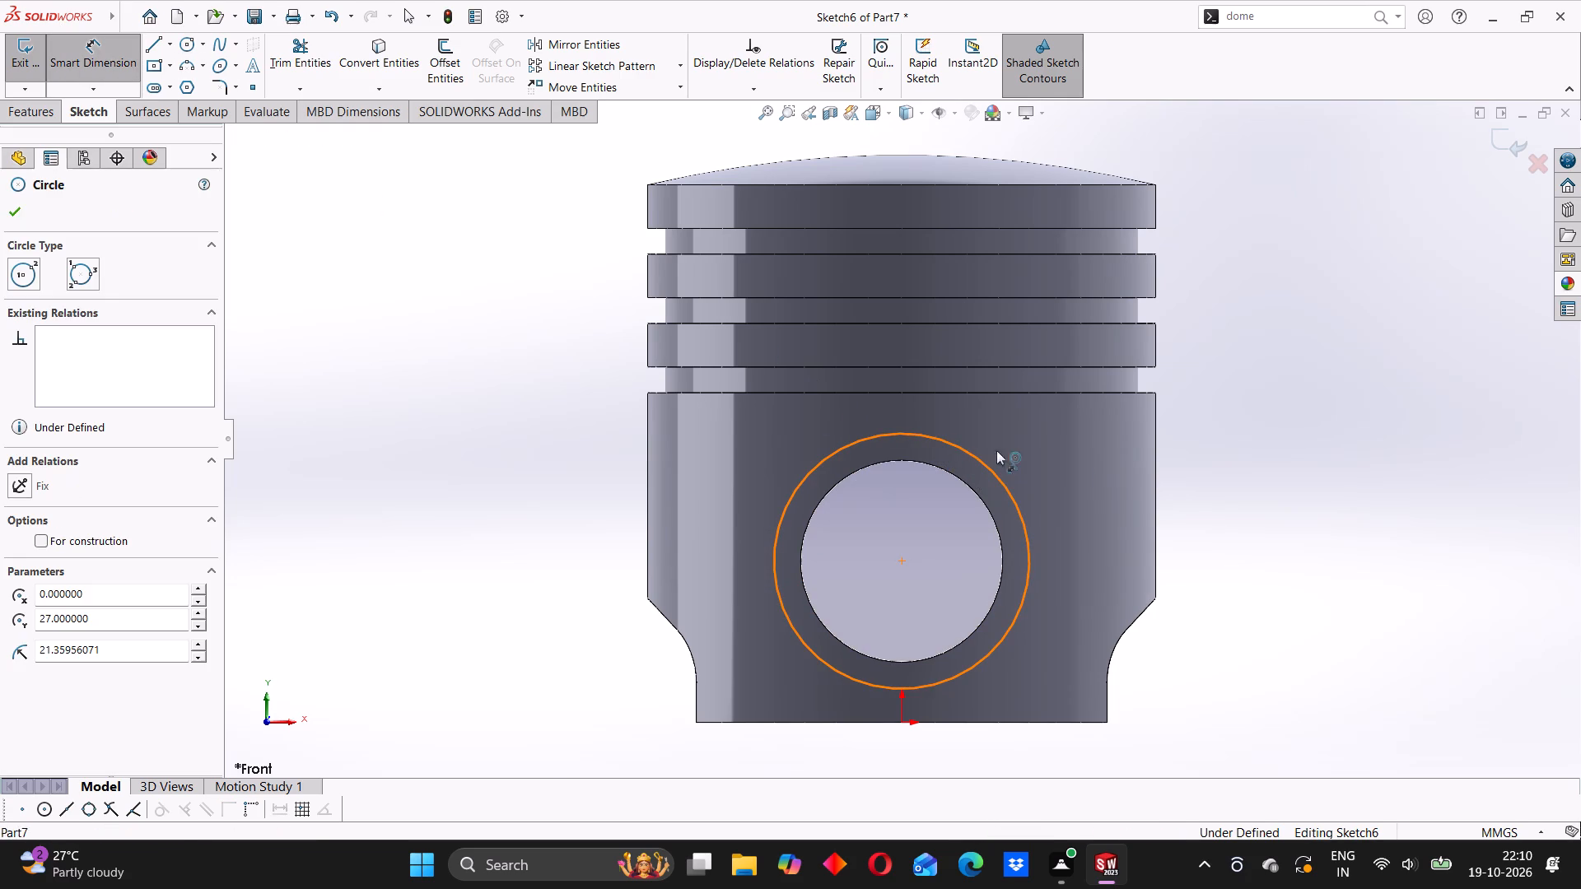
click(1230, 489)
text(45)
key(Return)
click(1323, 516)
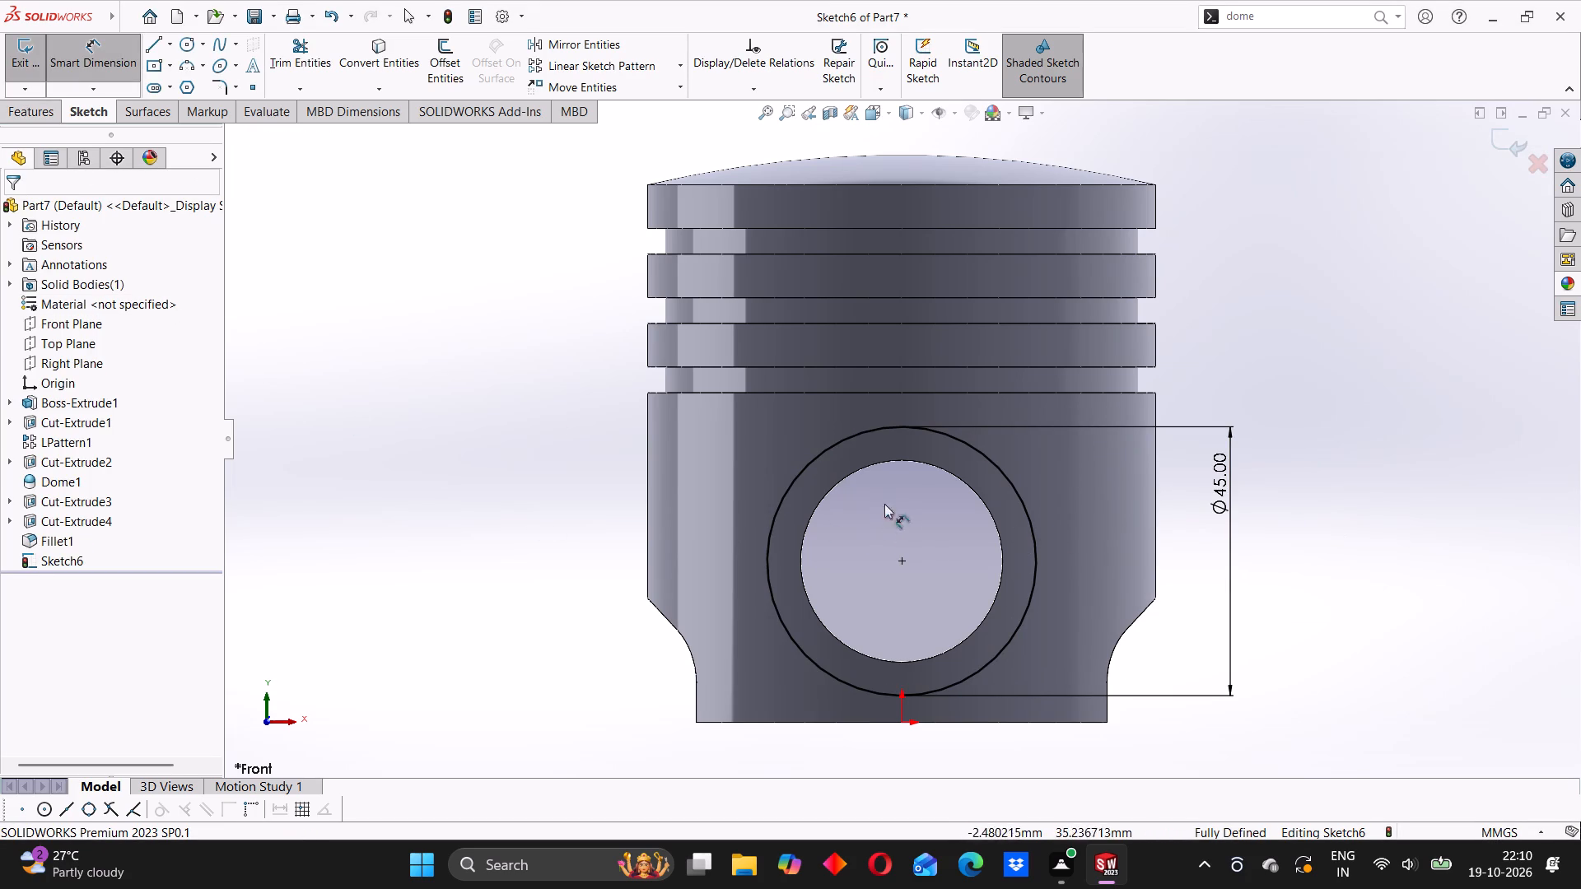
Convert the pin hole's circular edge into a sketch entity inside the 45 mm circle.
click(836, 485)
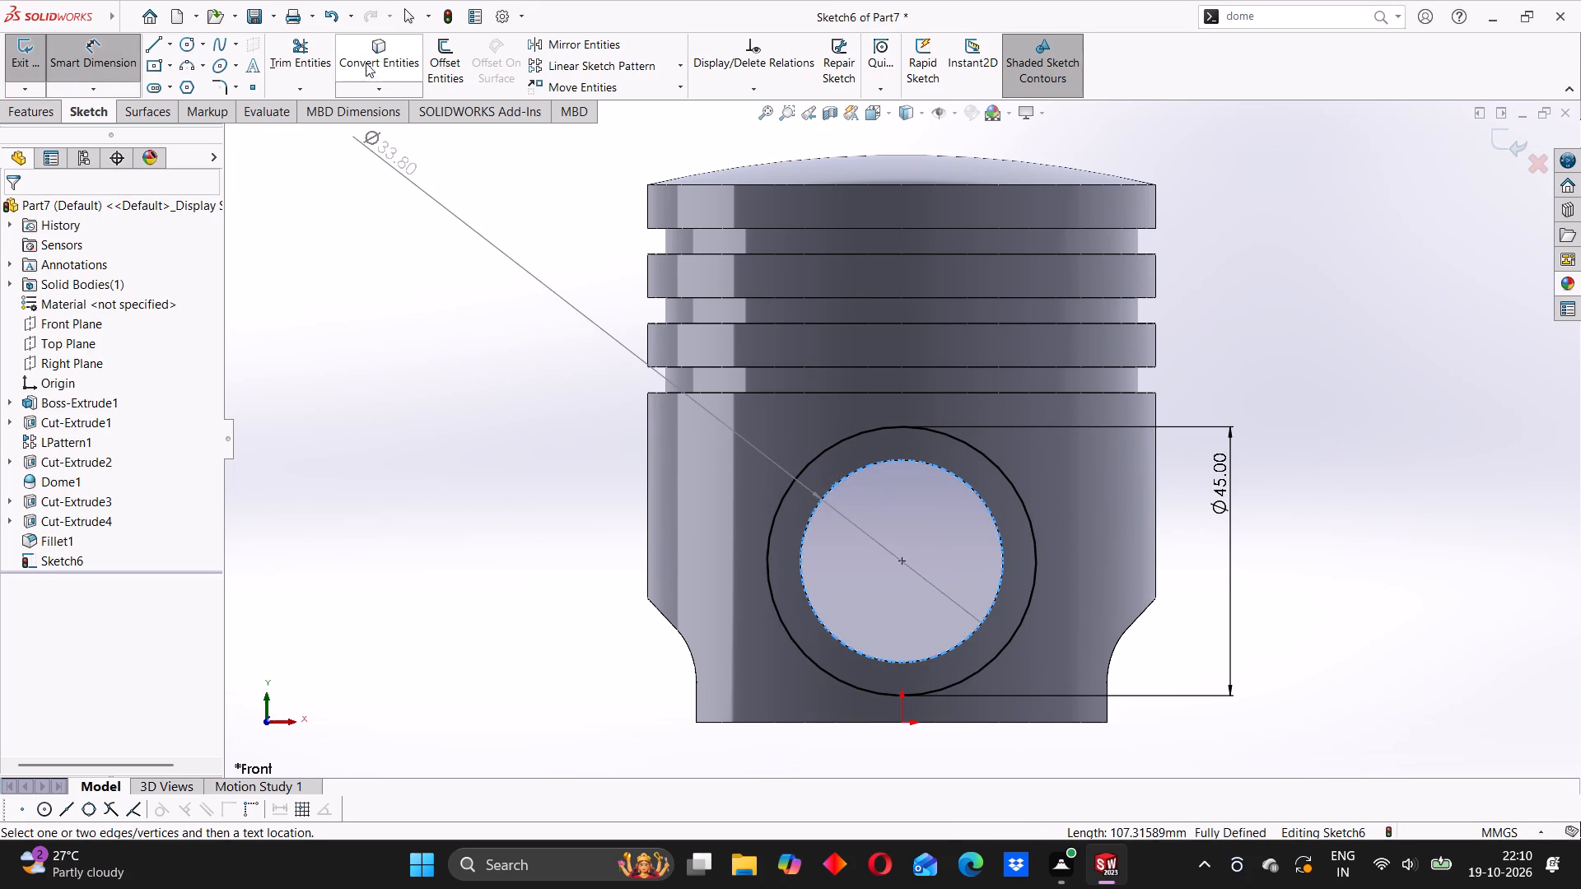
click(366, 52)
click(63, 129)
Start an Extruded Boss from the ring between the two circles with the end condition Up To Next.
click(57, 109)
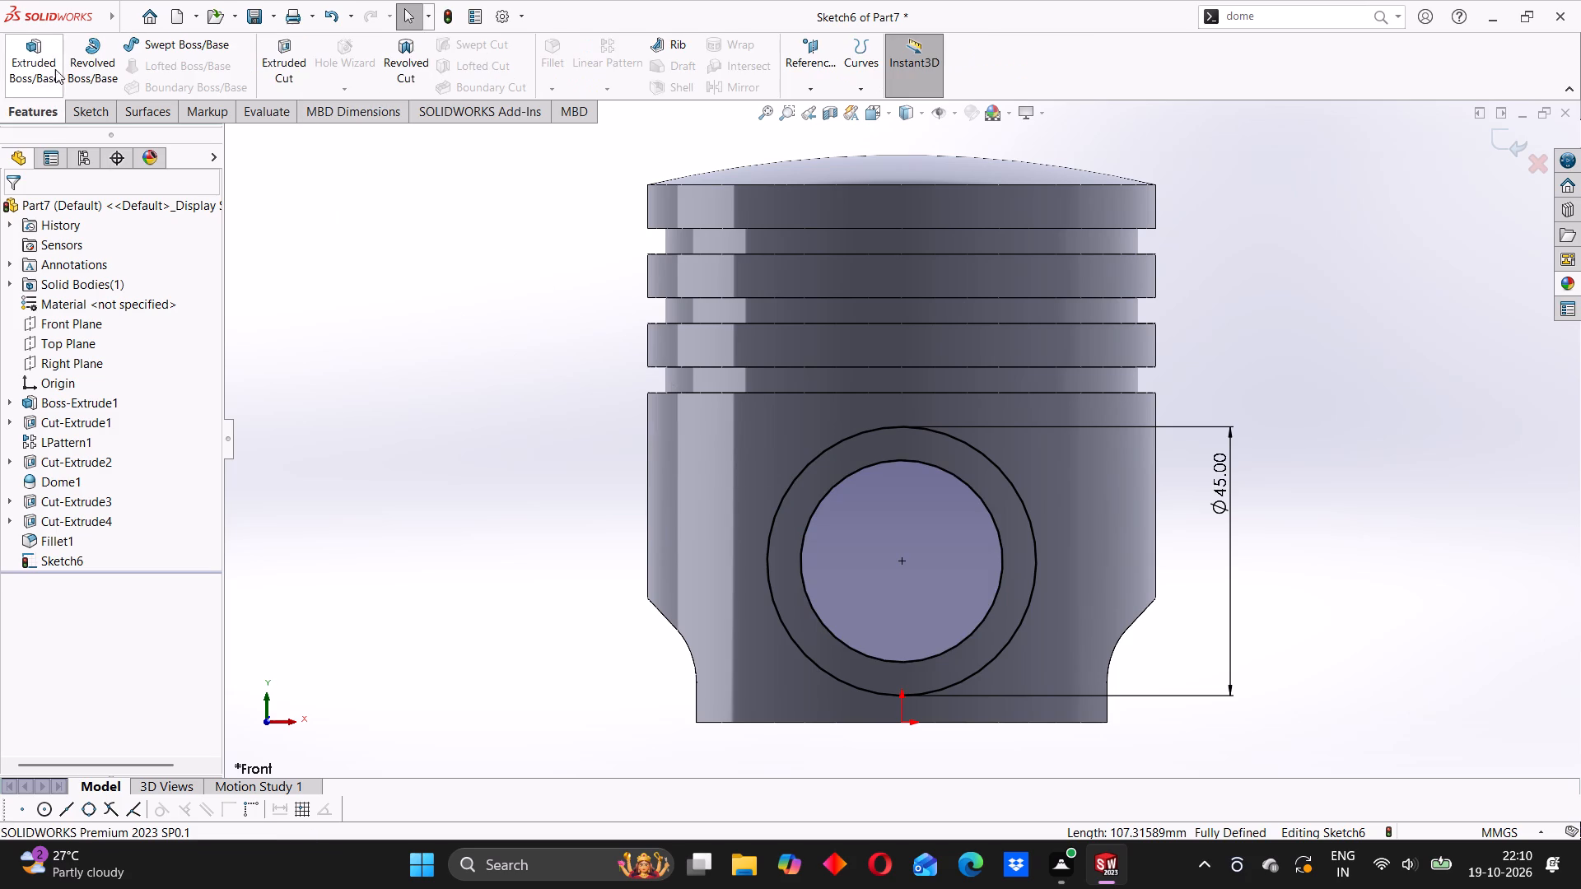
click(35, 58)
middle_drag(1159, 520, 1117, 566)
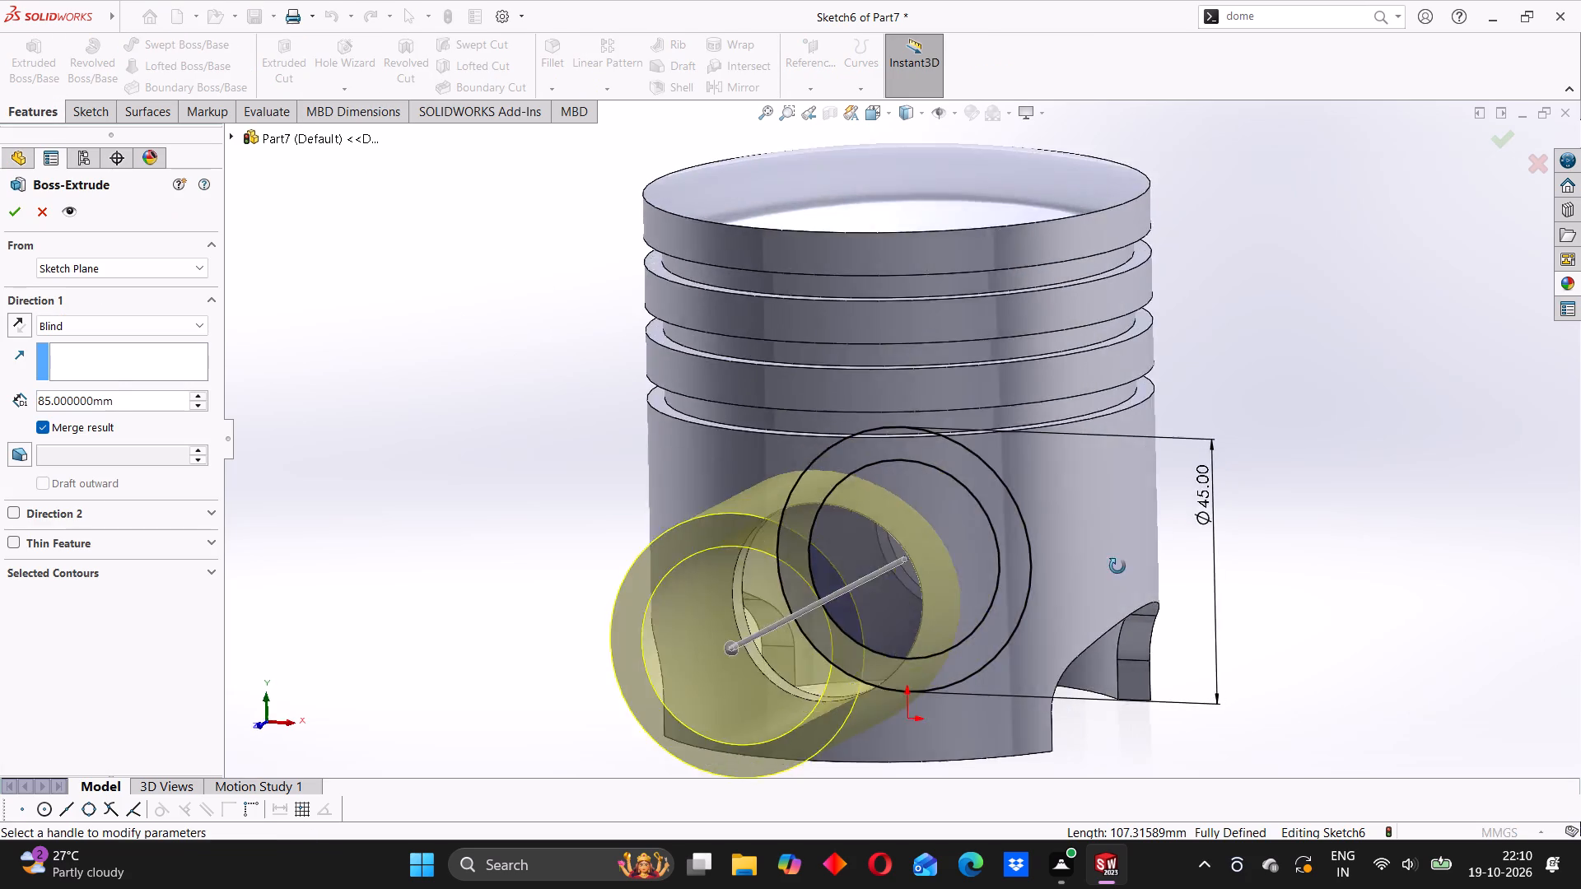
middle_drag(1117, 566, 1085, 585)
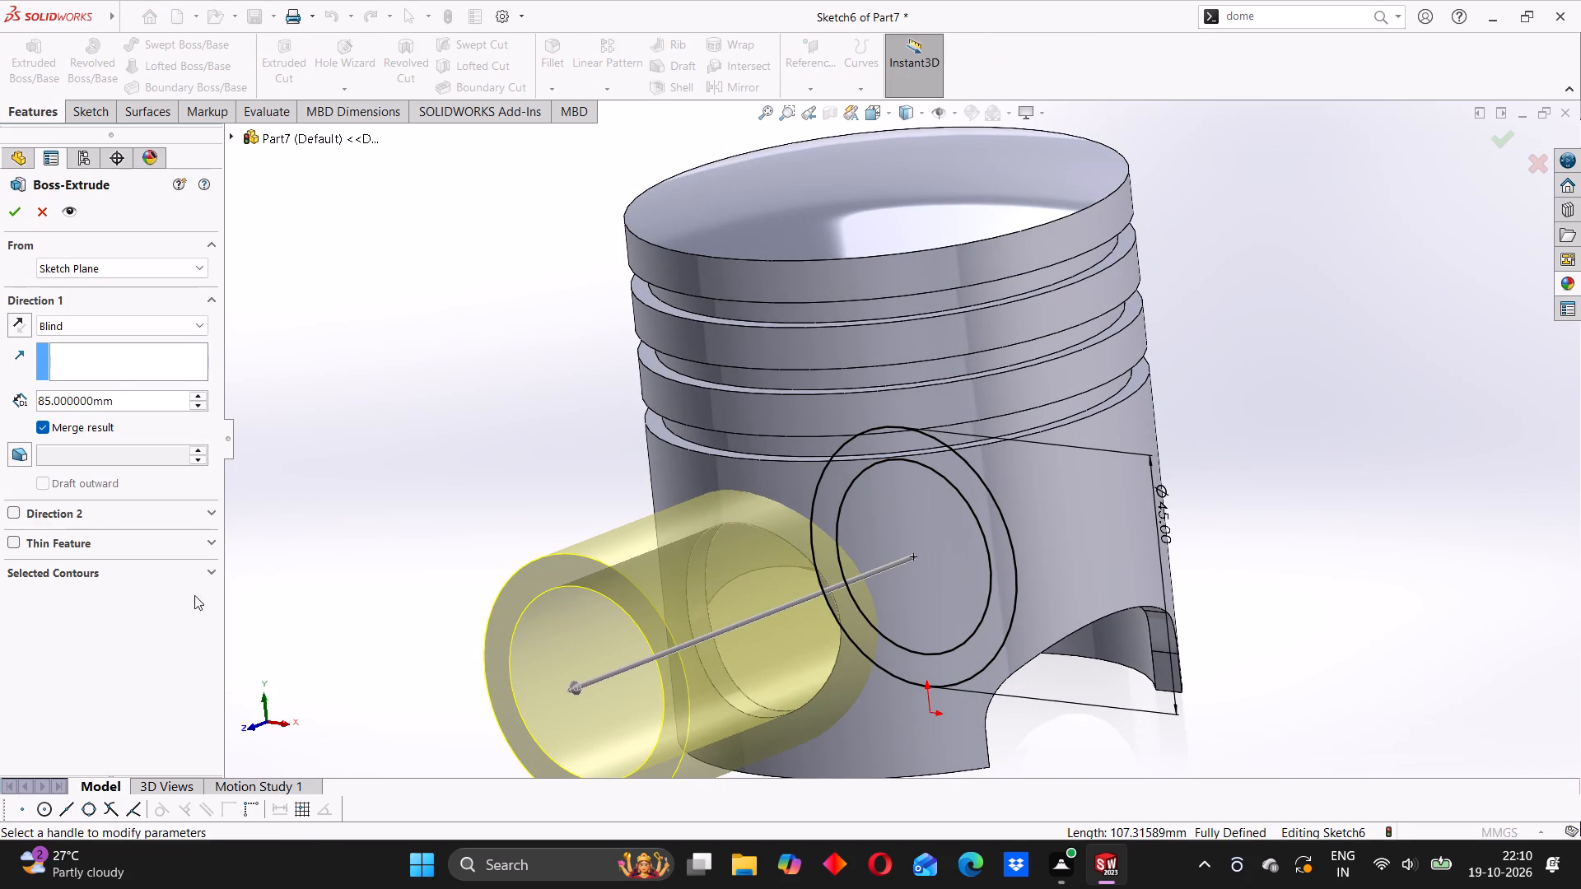
click(151, 320)
click(81, 372)
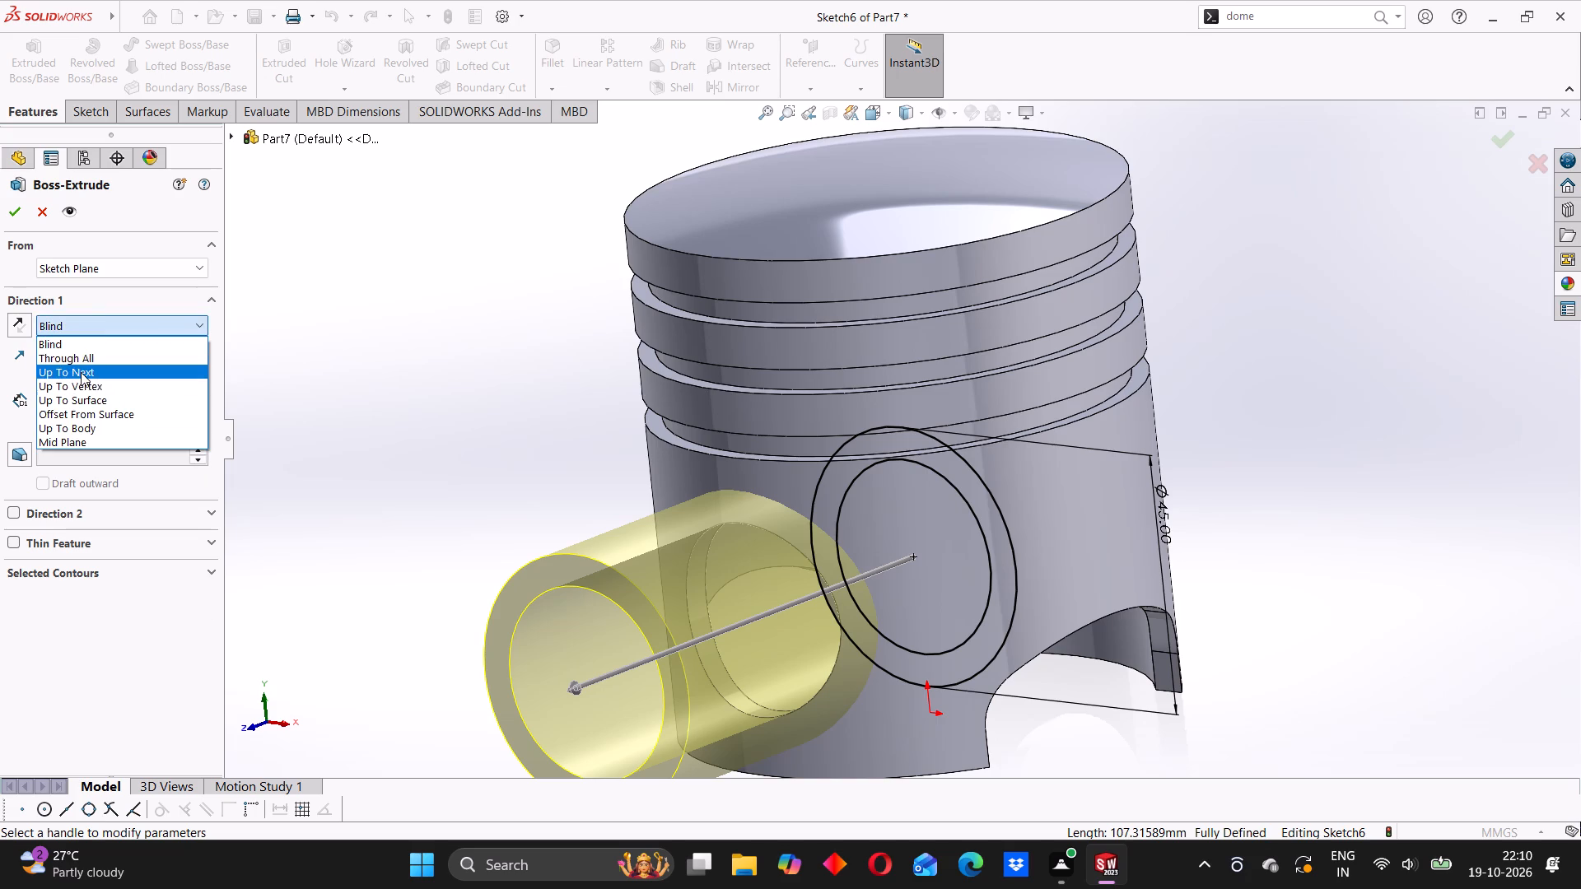
middle_drag(696, 589, 758, 563)
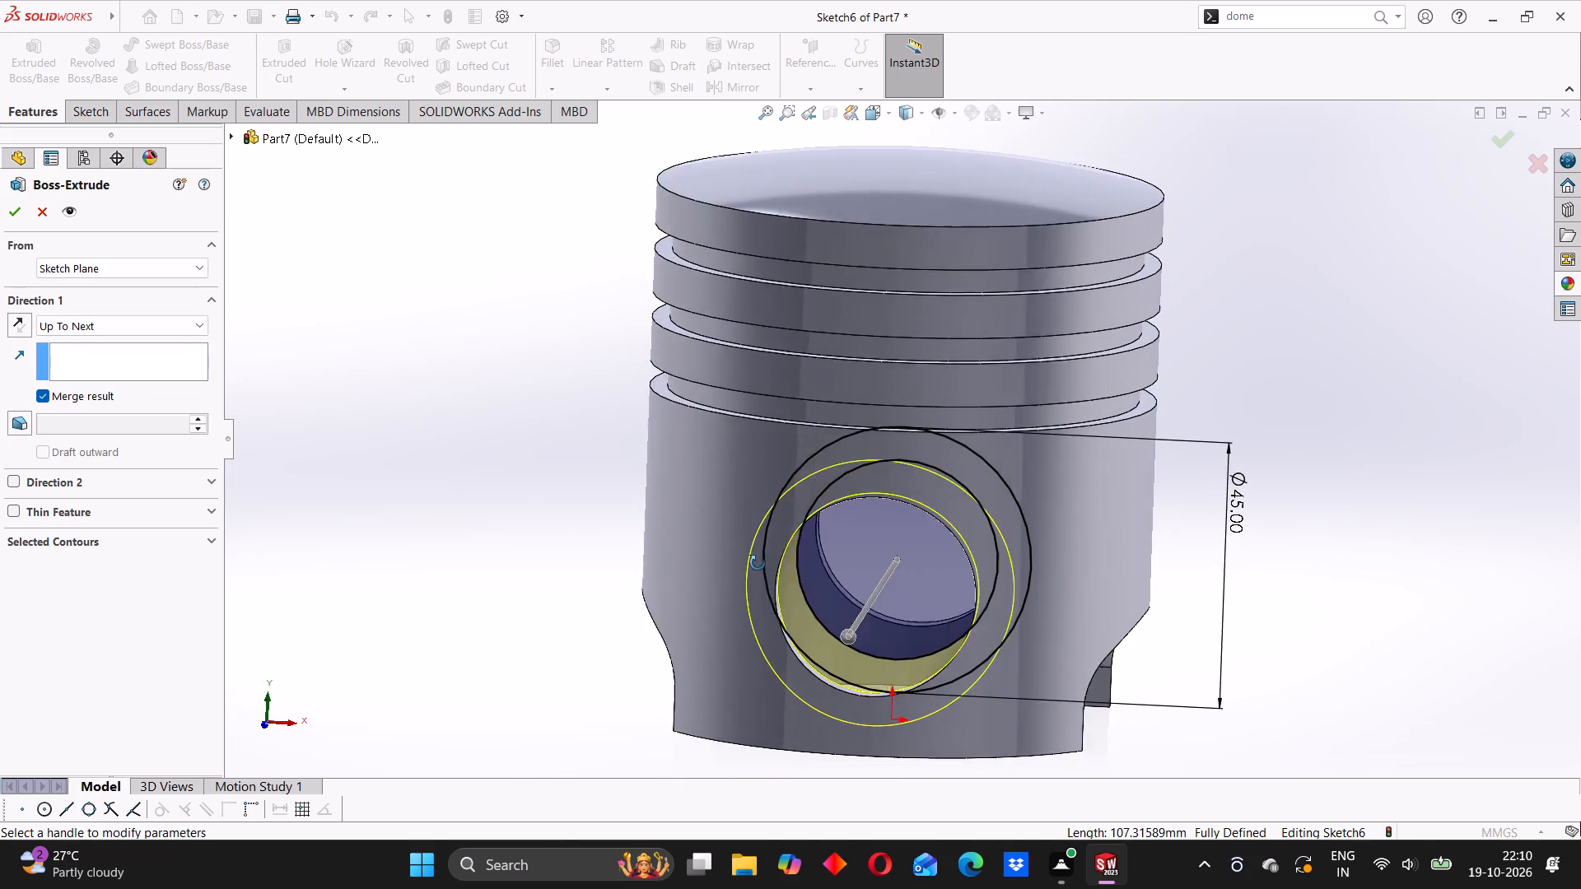
middle_drag(758, 563, 727, 577)
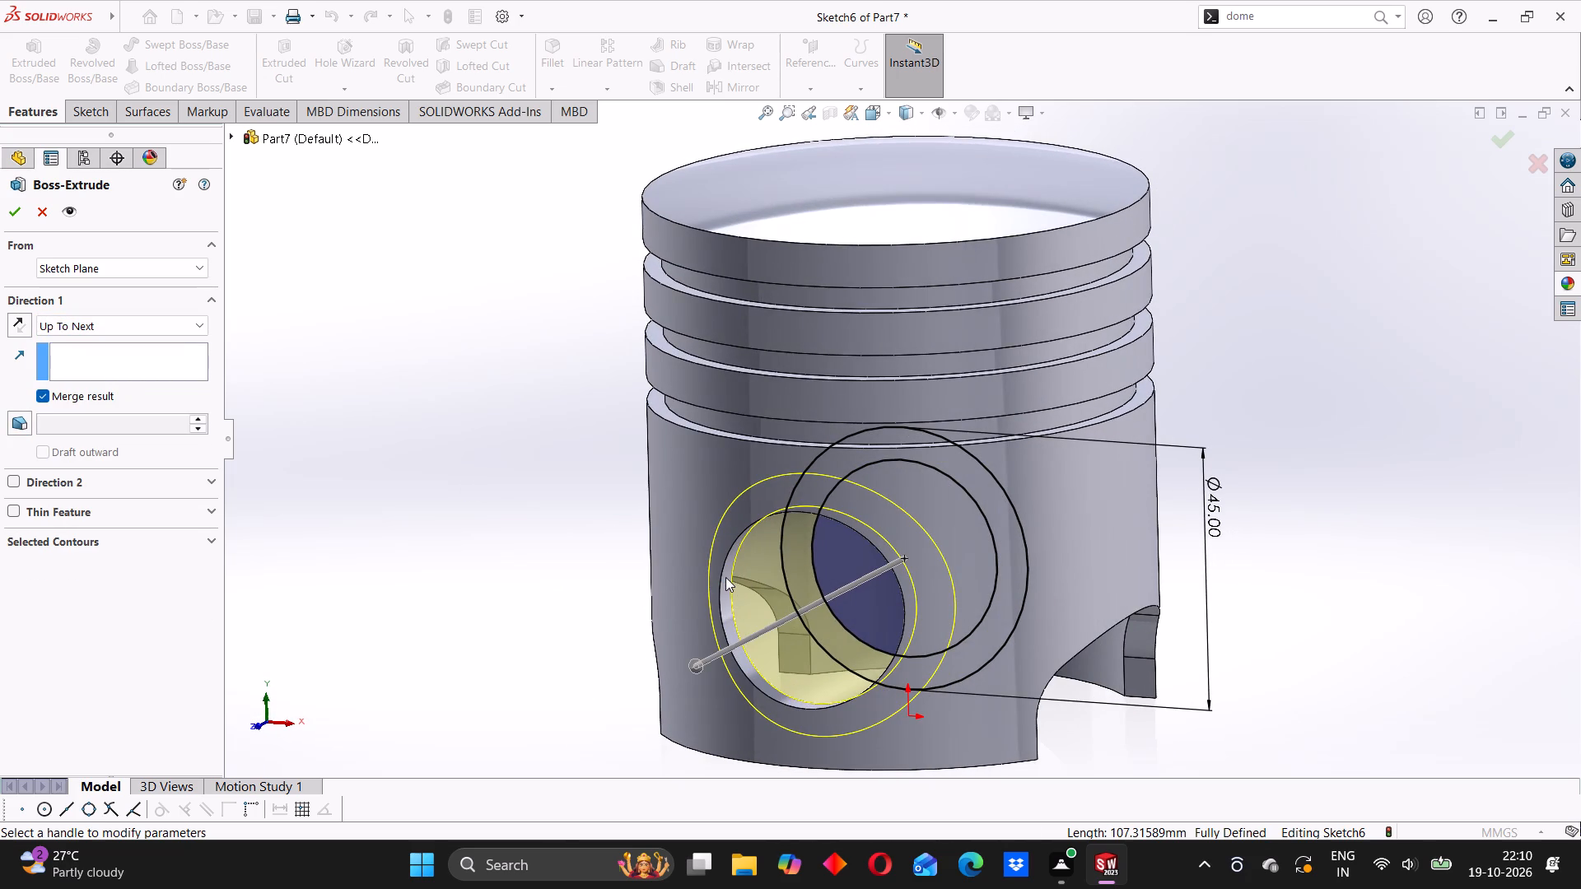
Make the ring extrusion start at a 19 mm offset from the sketch plane and complete the pin boss.
click(171, 264)
click(99, 328)
scroll(899, 565, up, 3)
middle_drag(970, 612, 868, 497)
scroll(829, 499, down, 3)
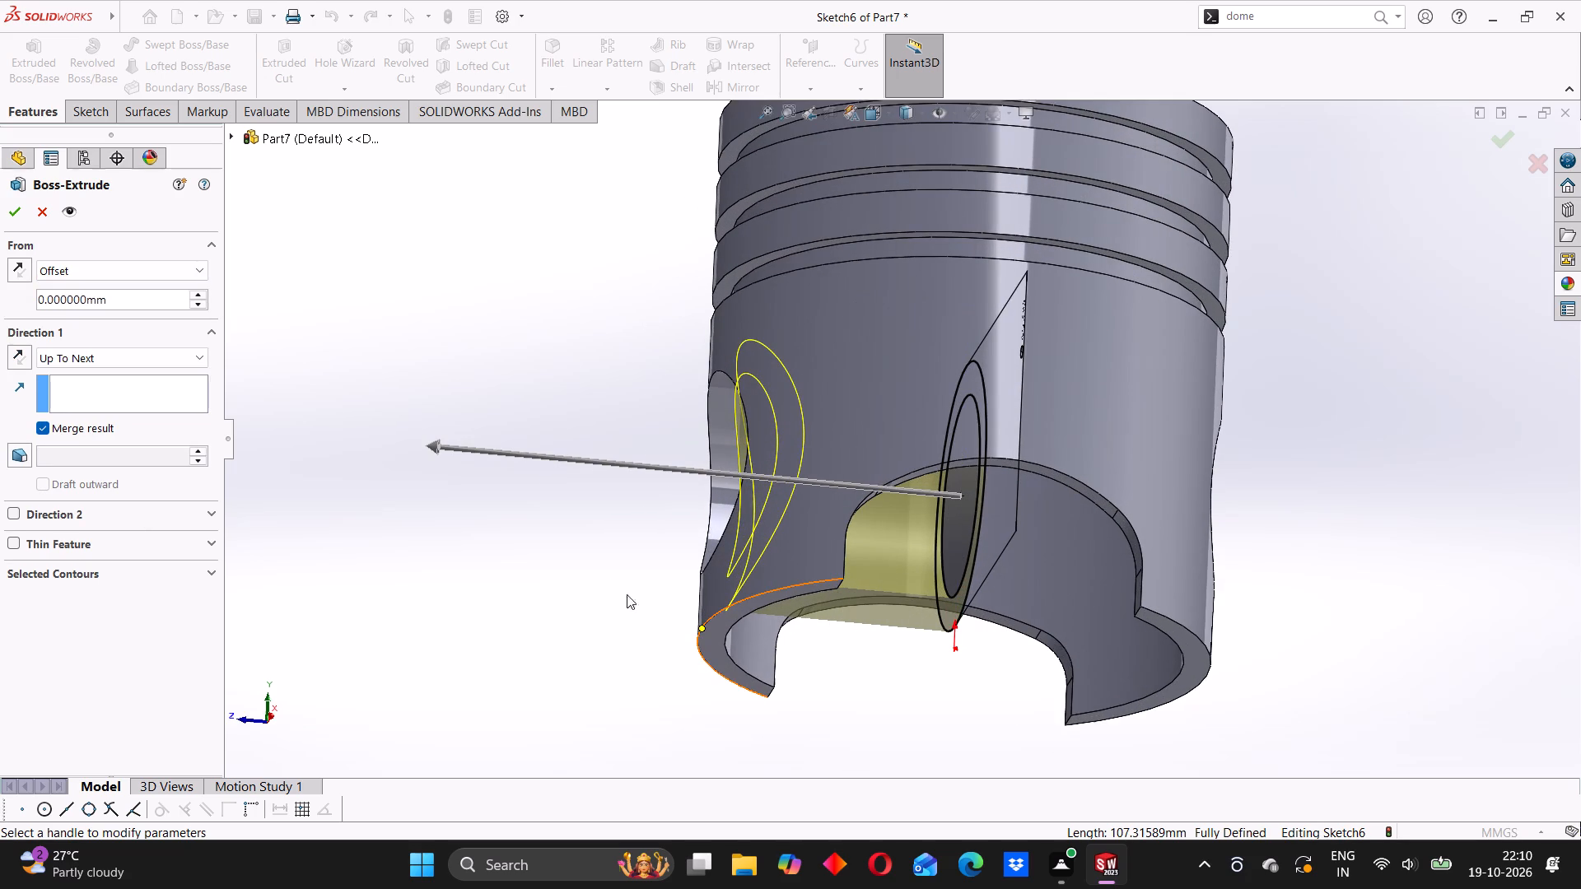
drag(108, 298, 15, 305)
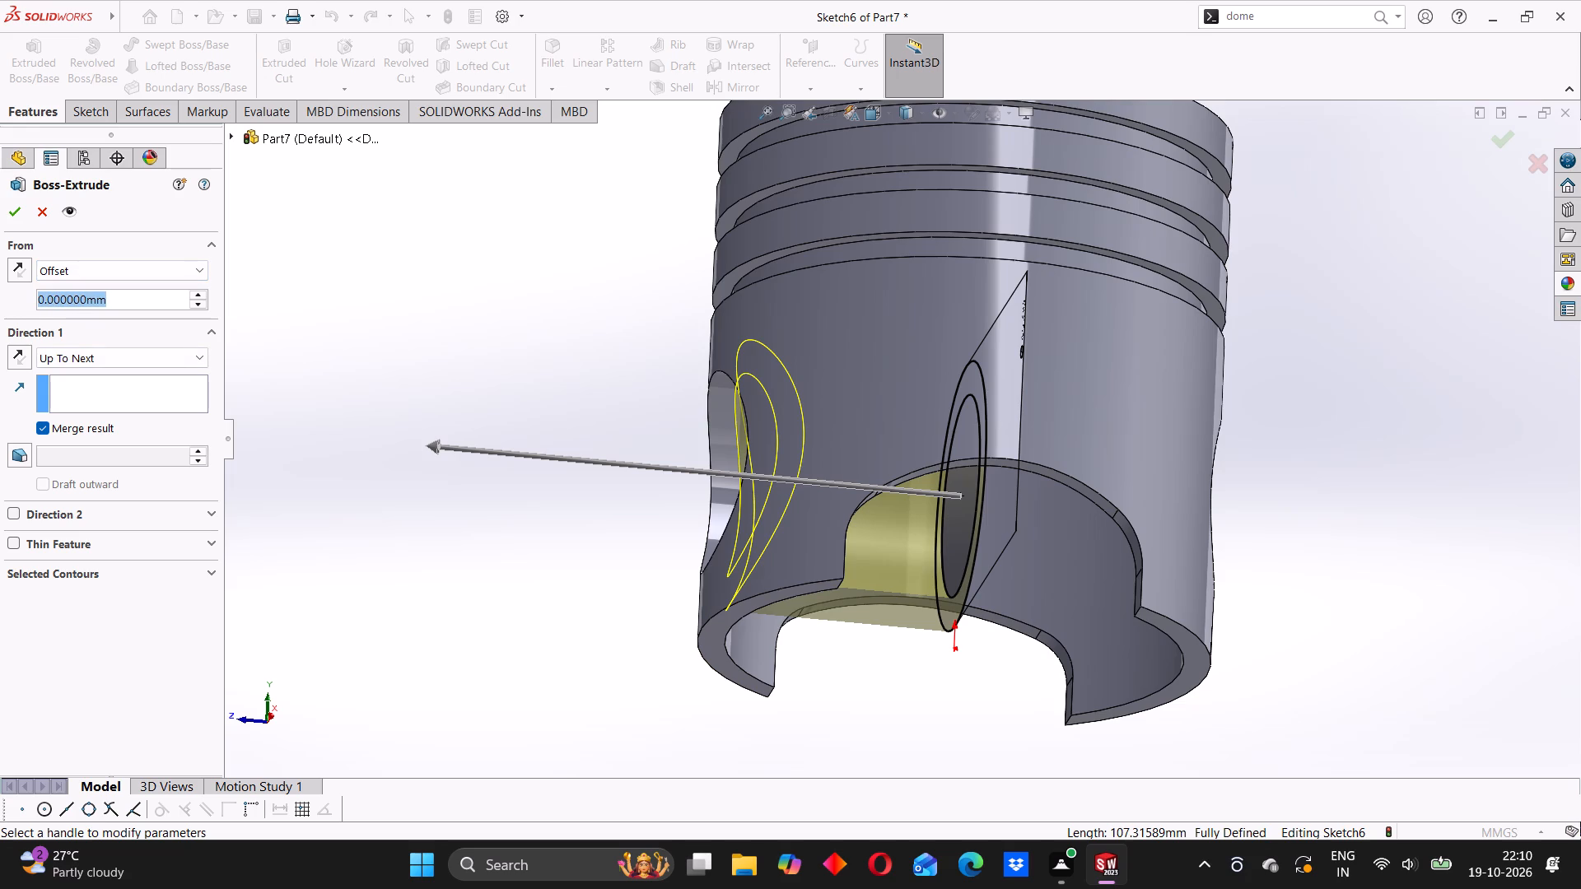
drag(15, 305, 0, 305)
text(19)
key(Return)
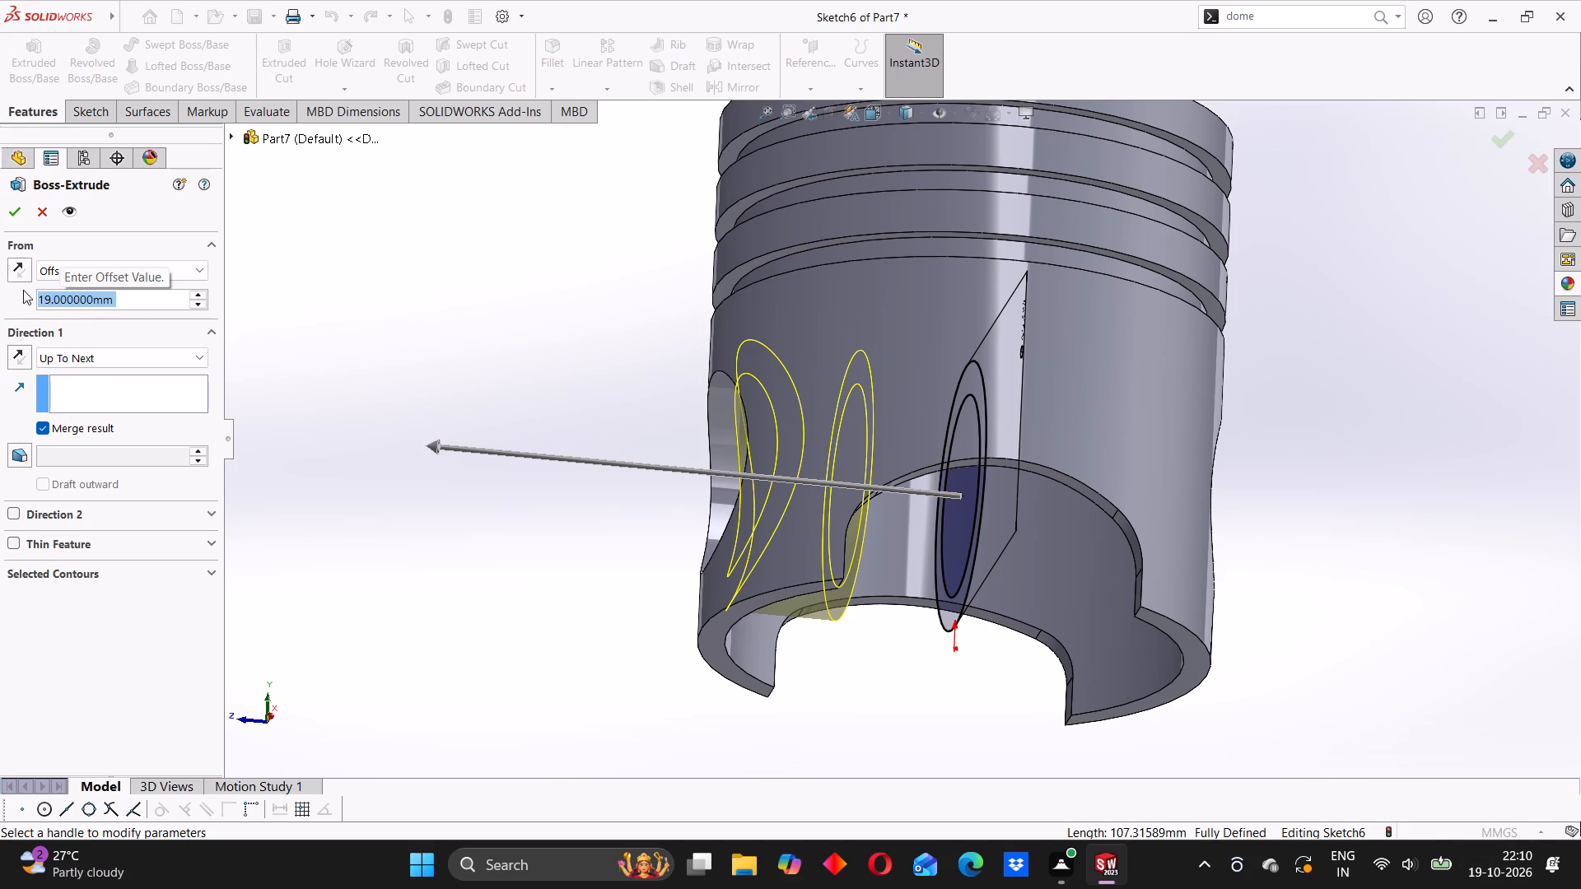
click(12, 207)
Mirror the pin boss extrusion about the Front Plane to the opposite side of the piston.
middle_drag(759, 445, 798, 475)
middle_drag(825, 478, 937, 522)
middle_drag(851, 472, 675, 461)
click(621, 477)
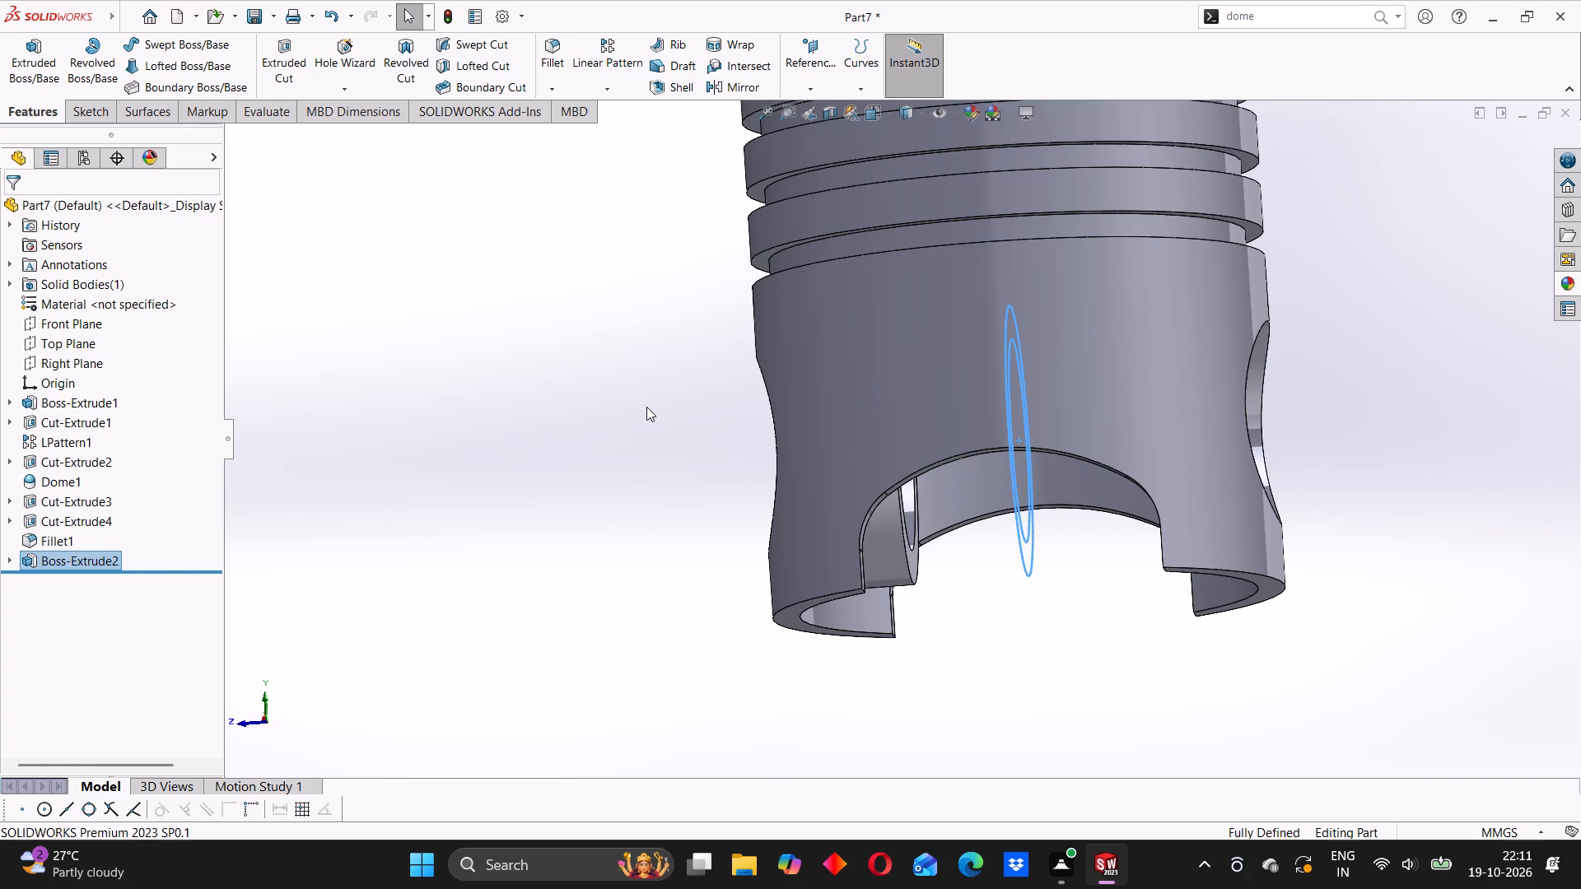
scroll(1078, 472, up, 2)
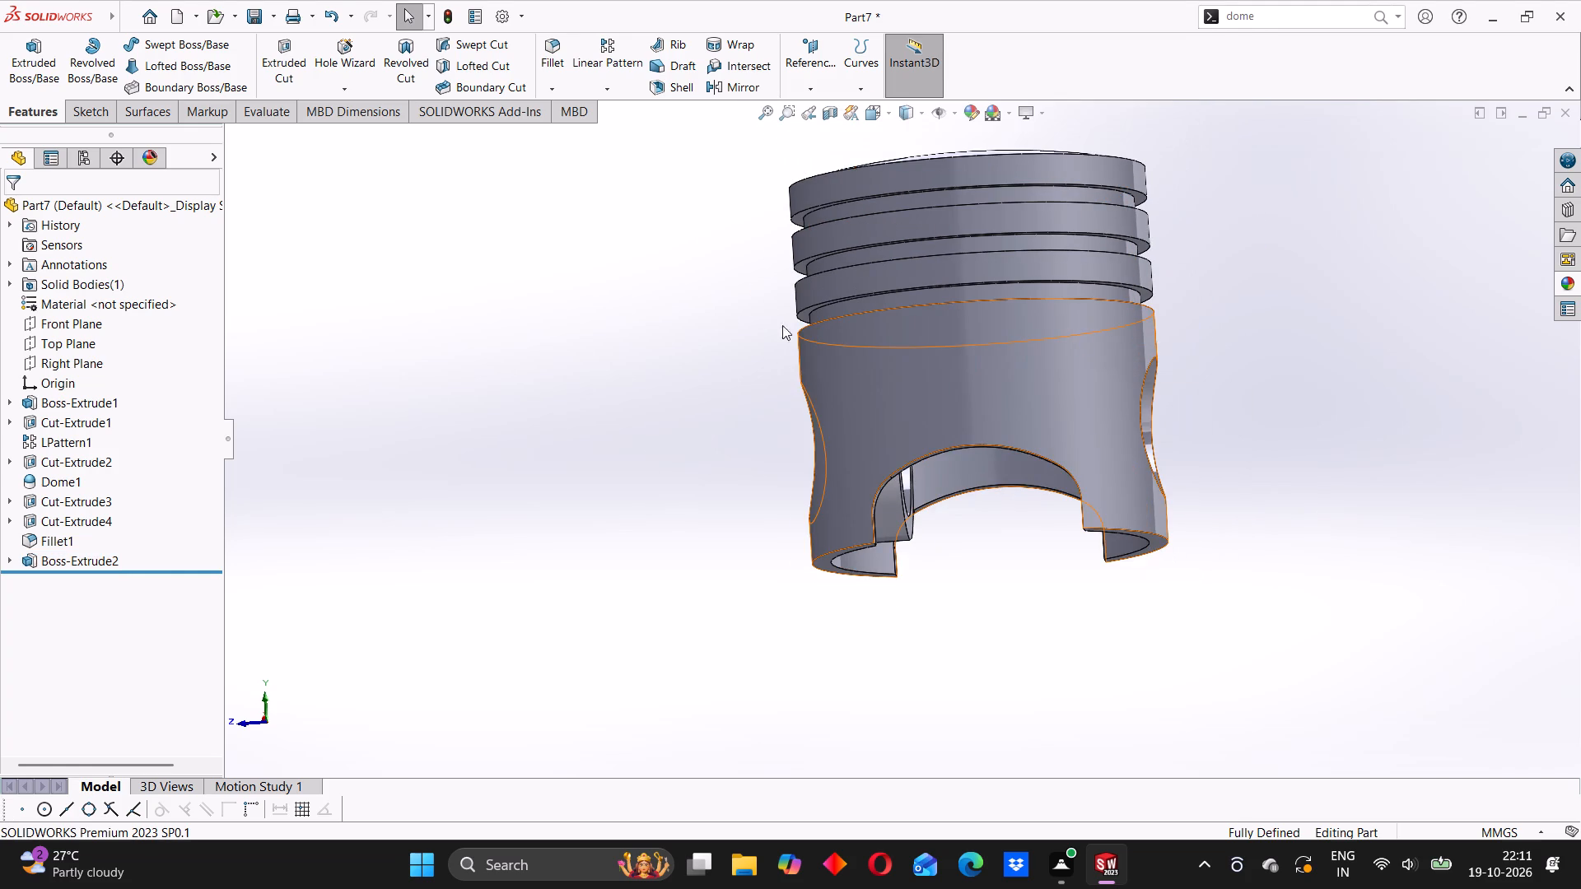
click(597, 89)
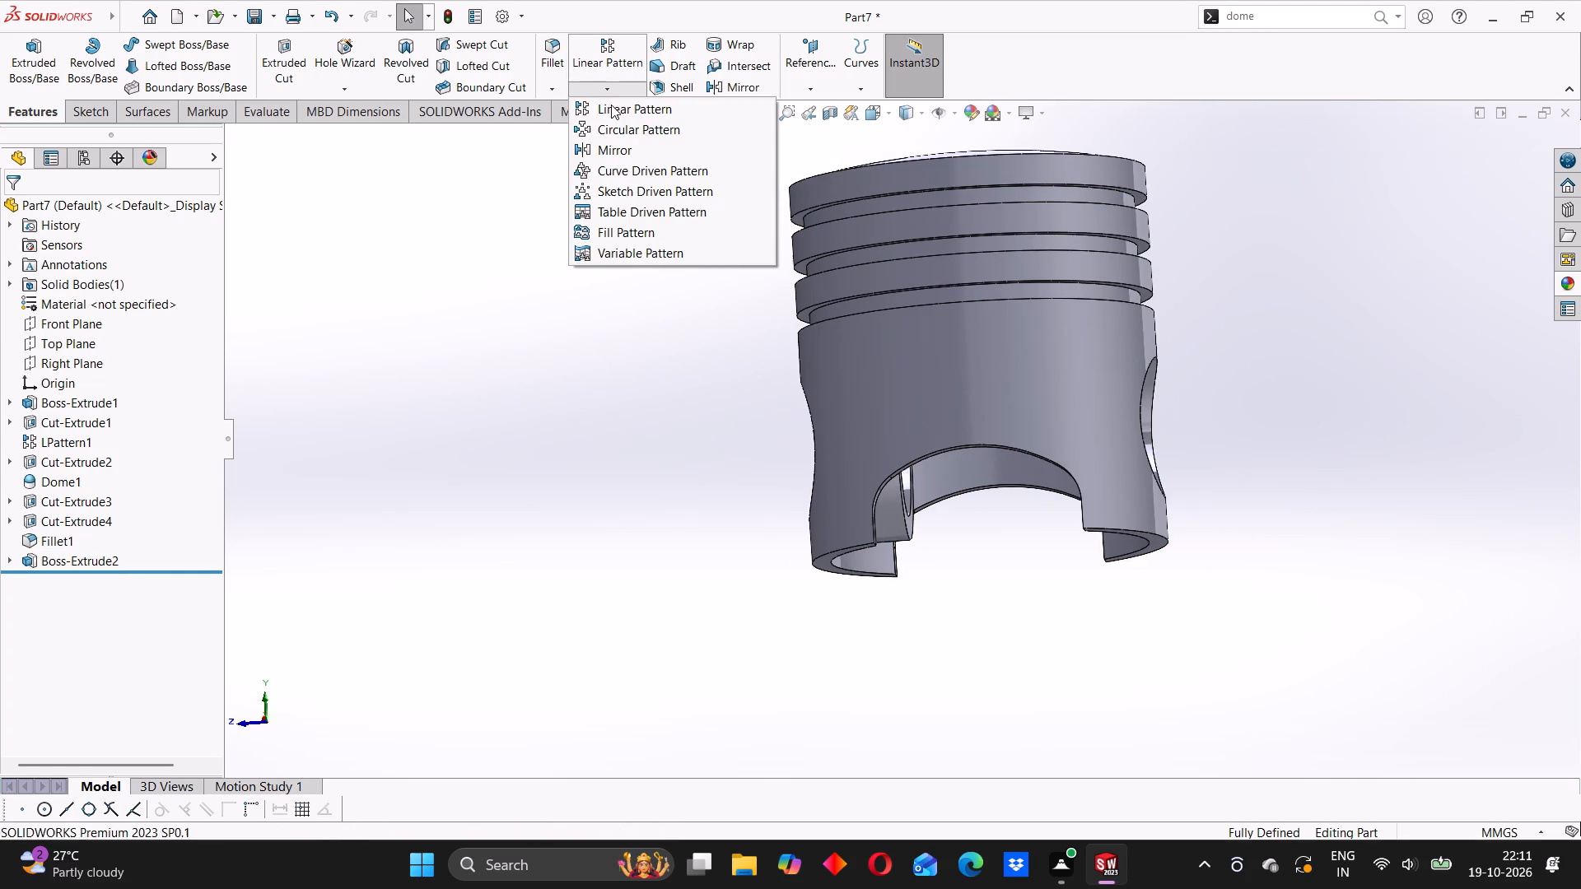
click(609, 144)
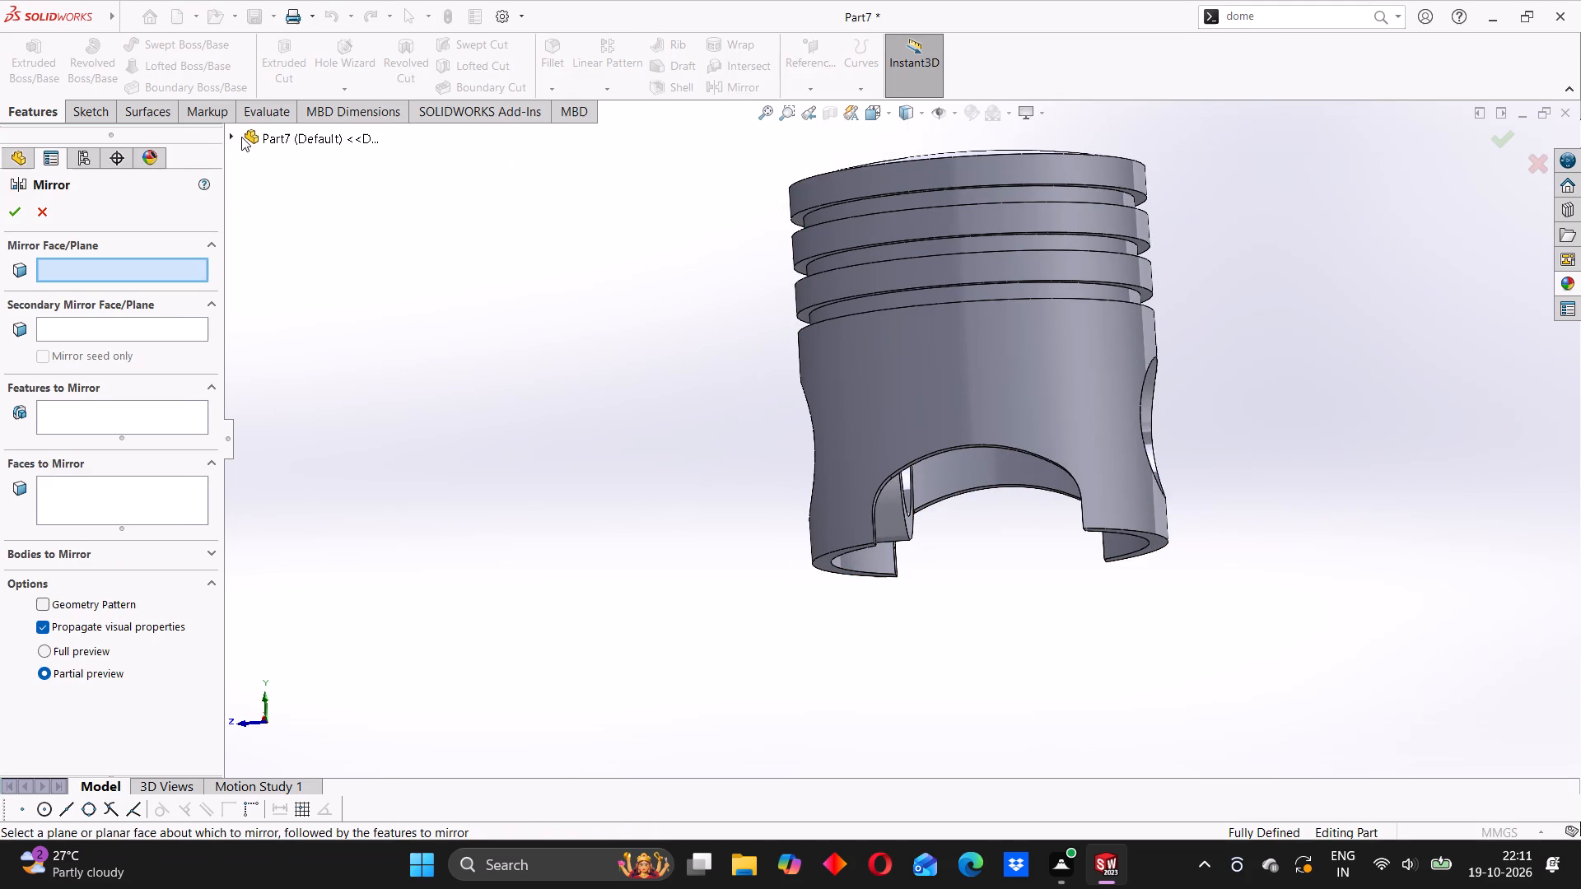
click(231, 133)
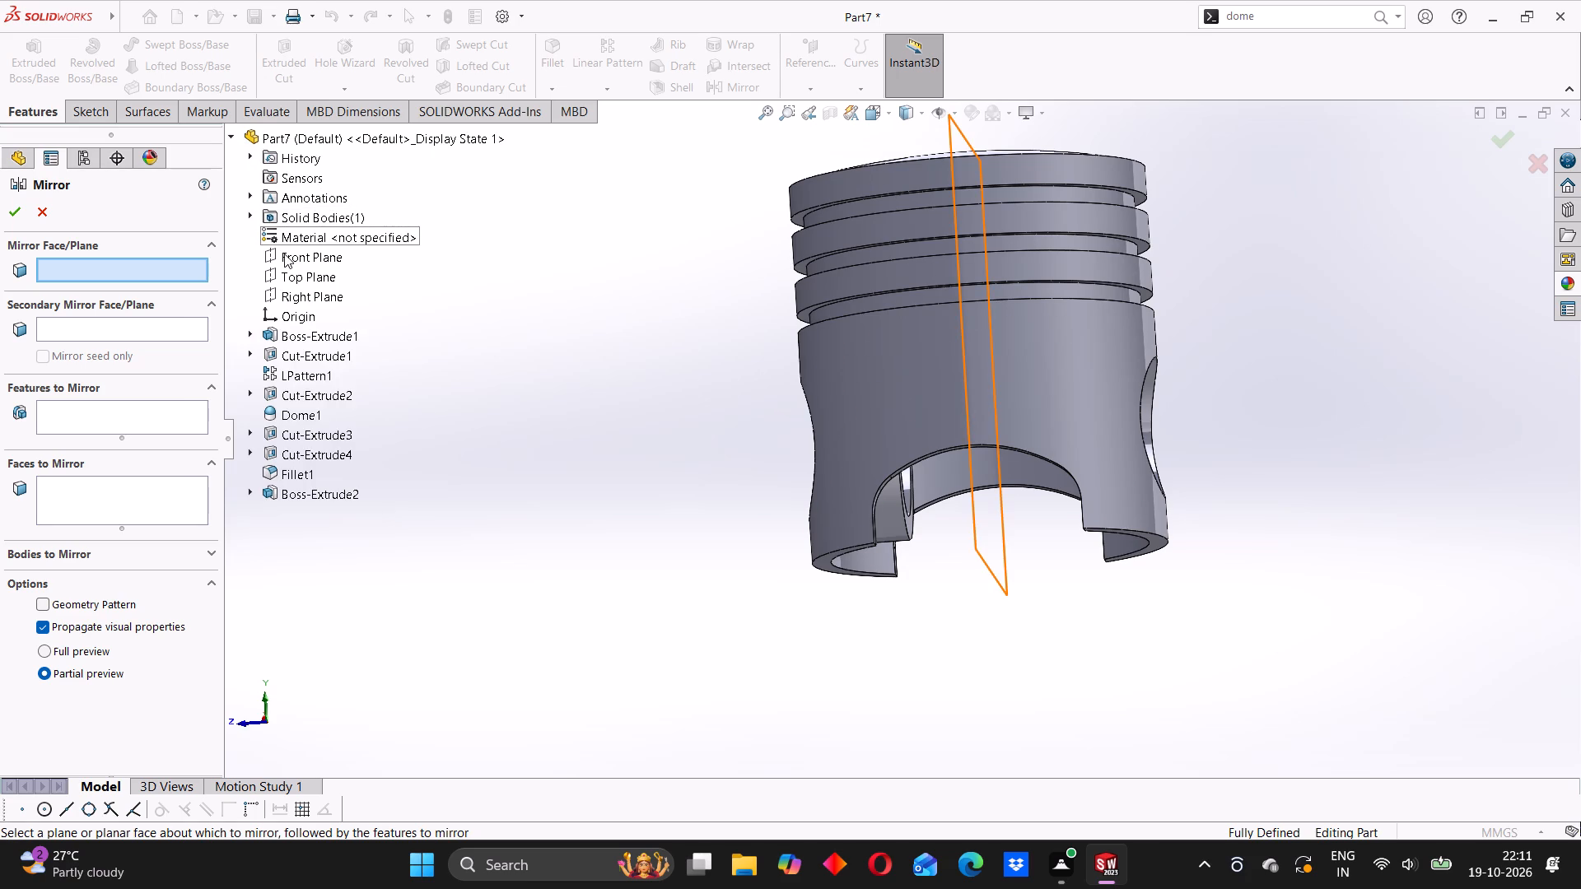
click(284, 254)
click(80, 417)
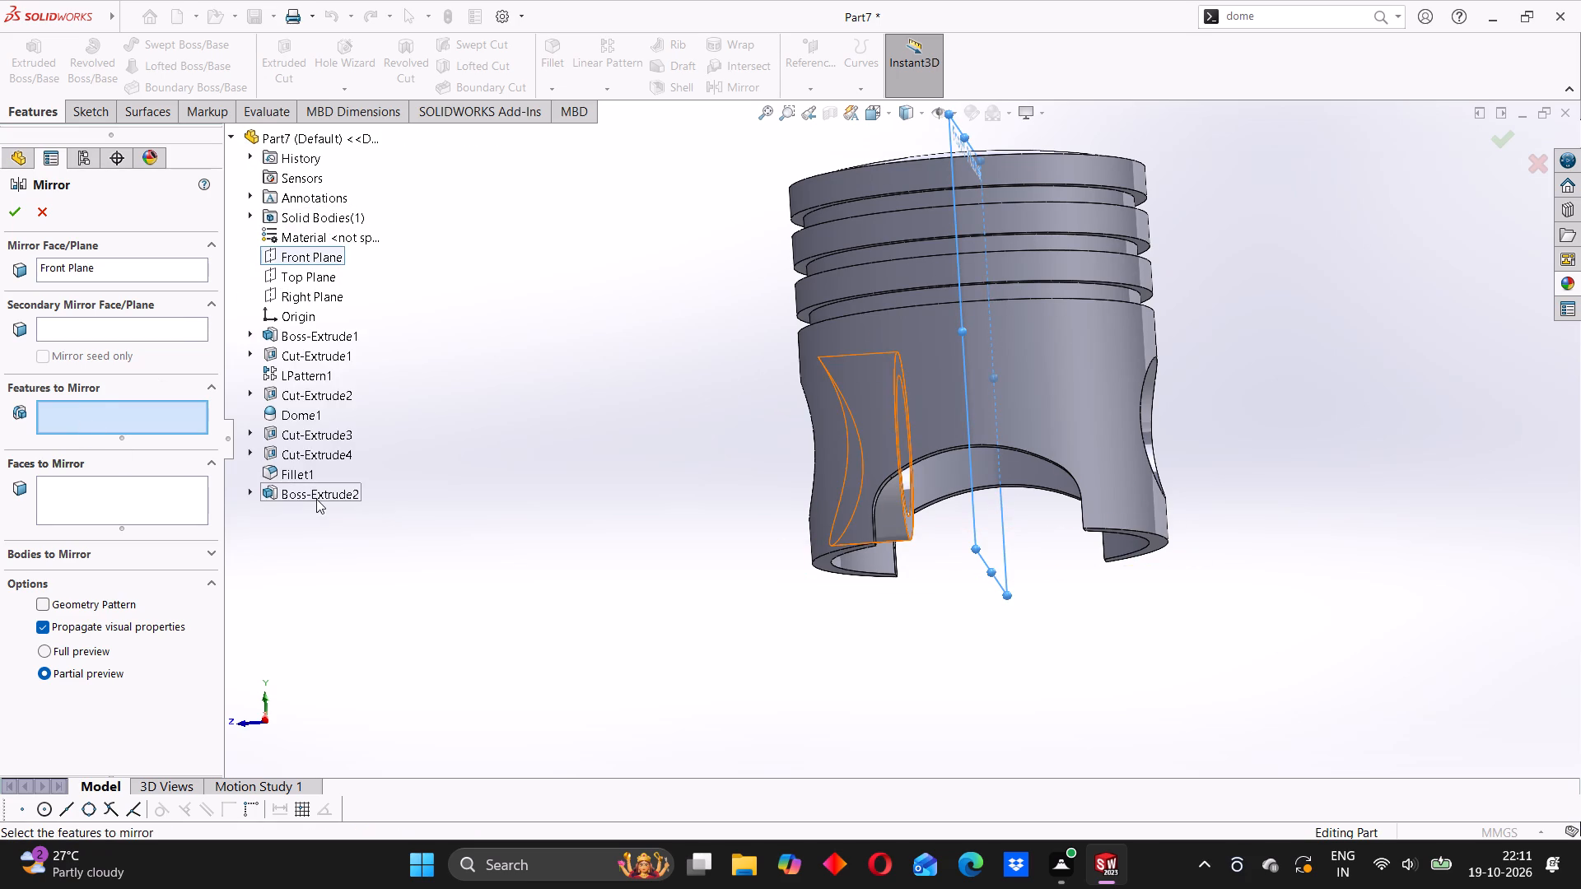
click(305, 497)
click(18, 203)
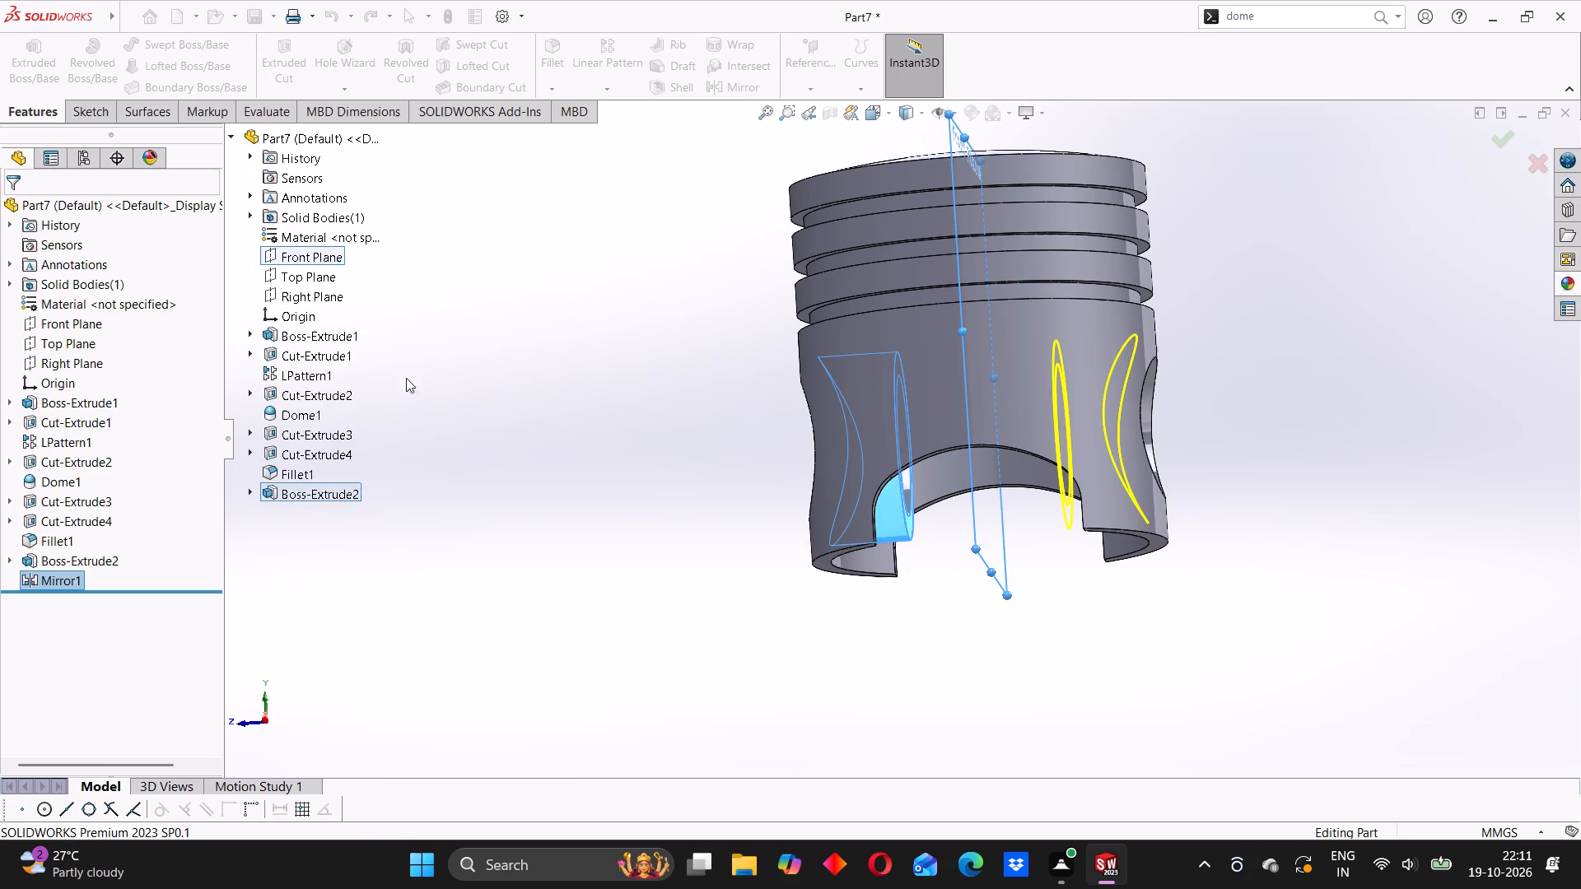
Examine the pin holes and the inner bosses on both sides of the piston.
middle_drag(648, 401, 809, 435)
scroll(654, 406, up, 1)
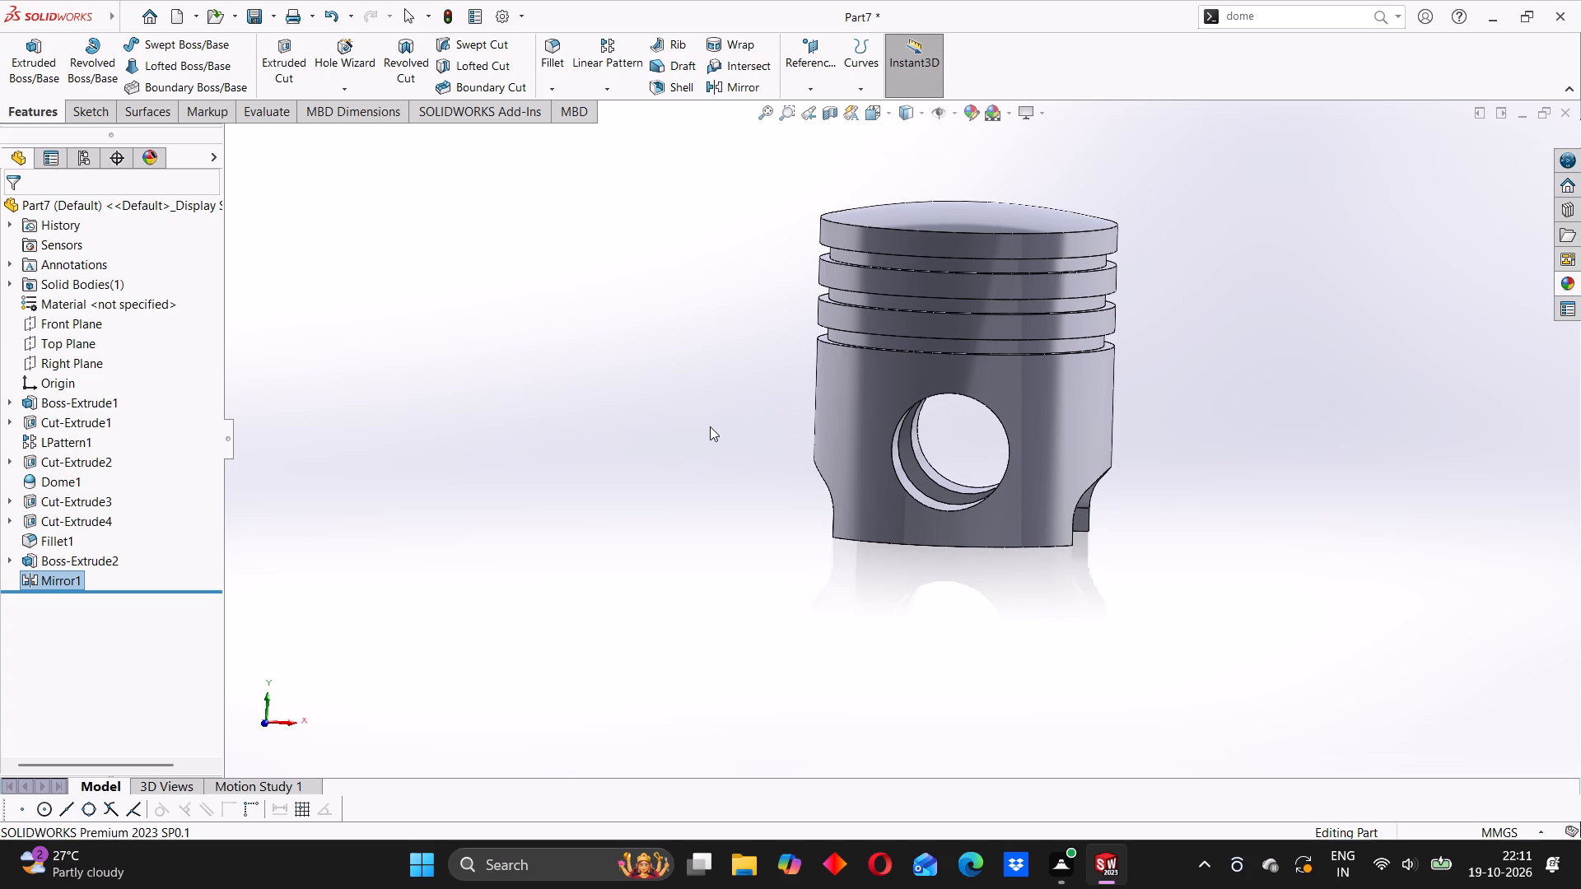
scroll(980, 413, up, 1)
middle_drag(1039, 433, 963, 418)
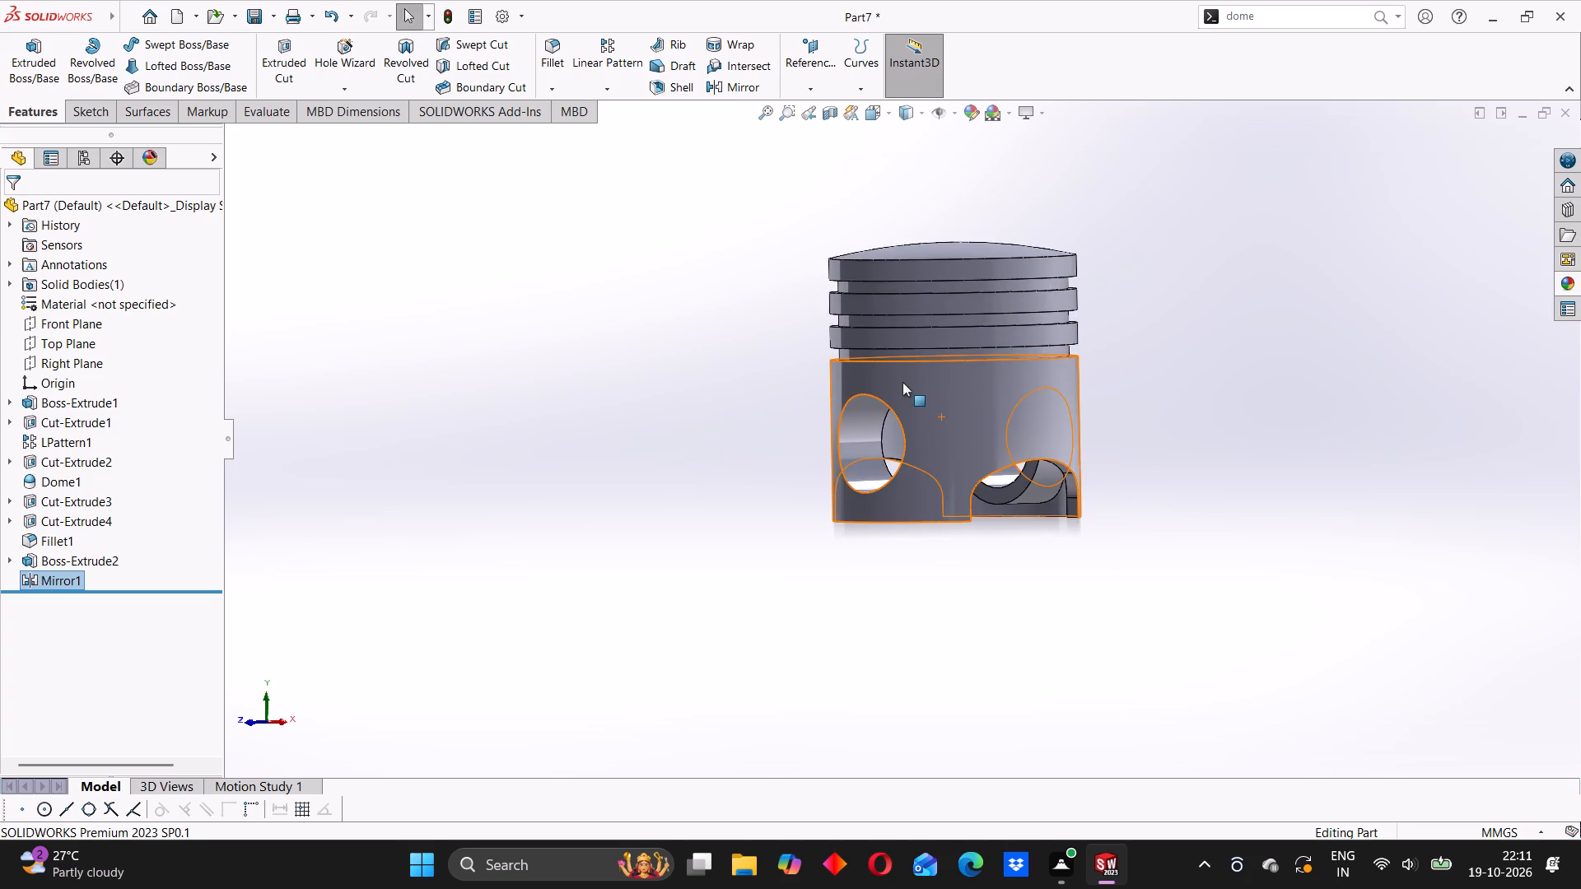
scroll(905, 382, down, 2)
middle_drag(1119, 477, 904, 477)
scroll(916, 417, down, 1)
middle_drag(892, 423, 947, 389)
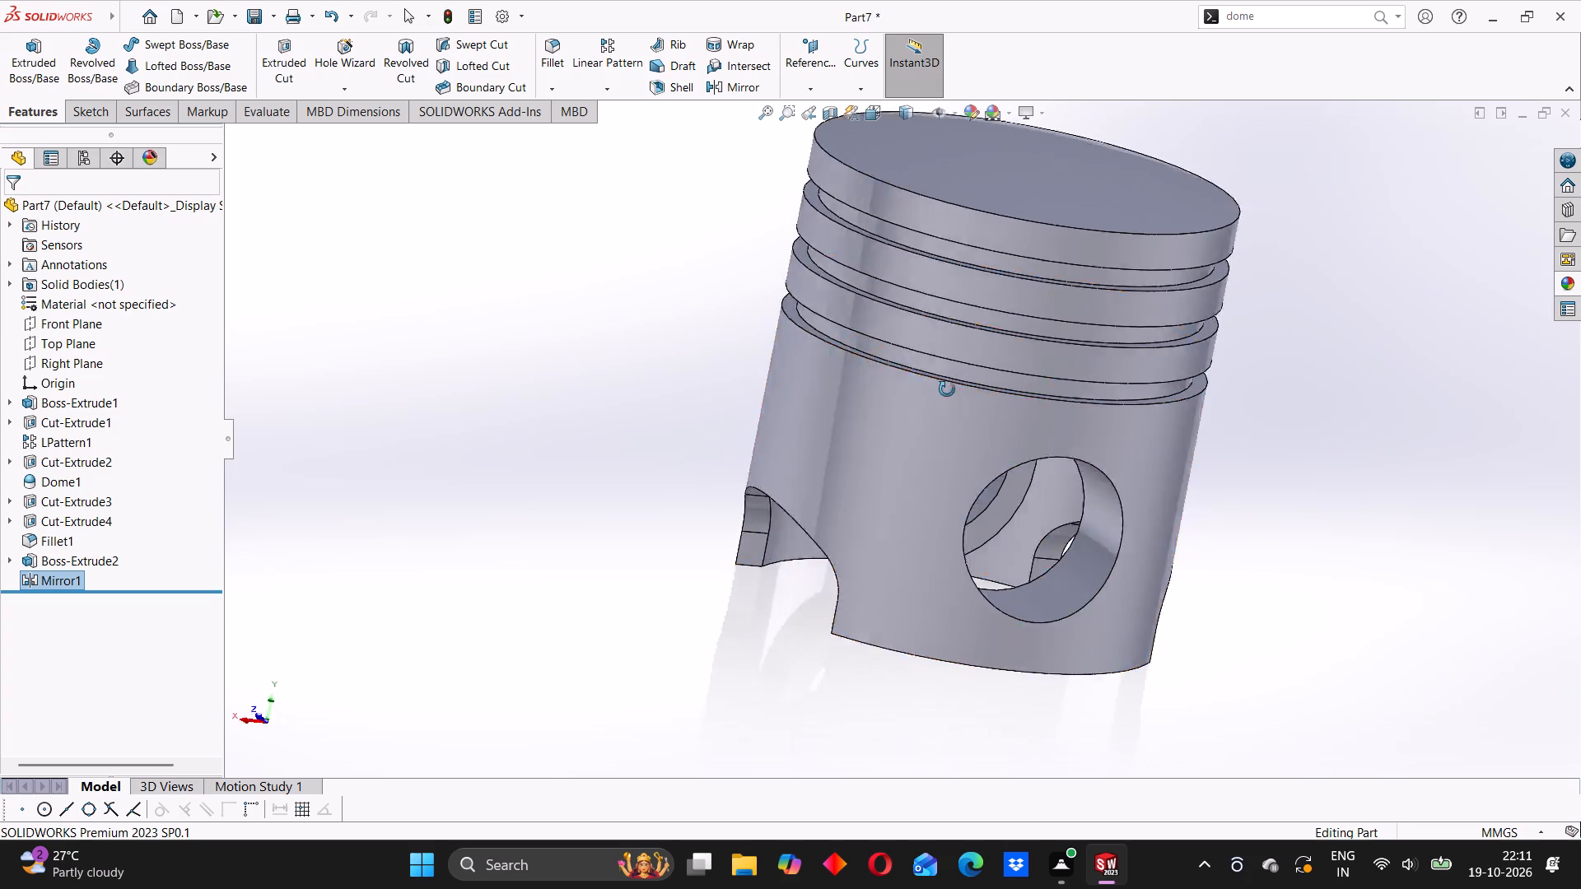
middle_drag(947, 389, 1123, 412)
scroll(1056, 419, up, 1)
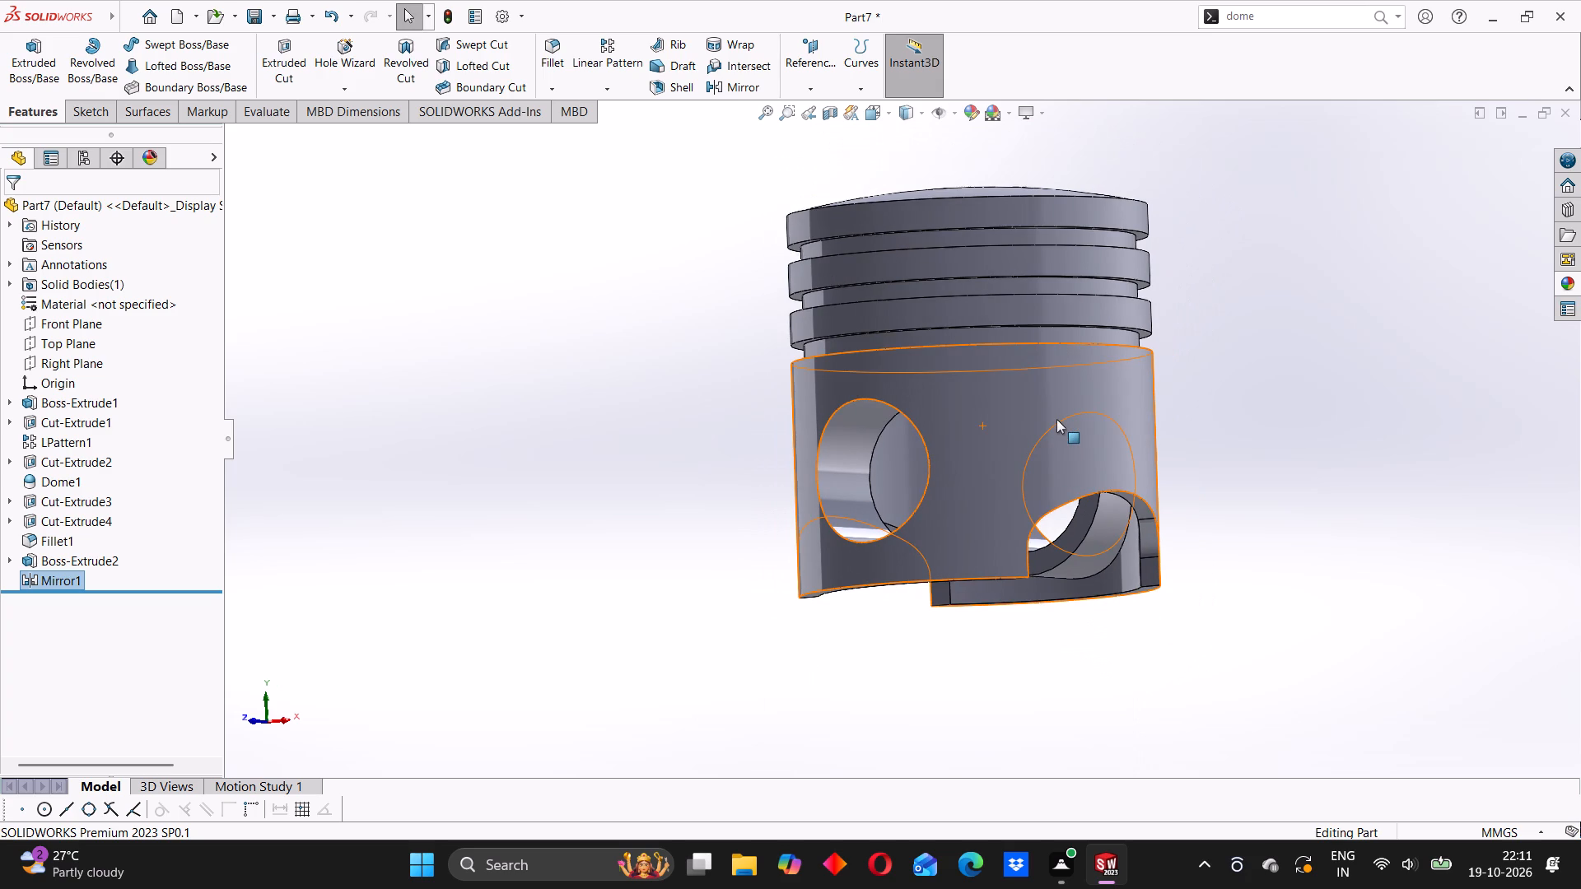
middle_drag(939, 424, 1011, 430)
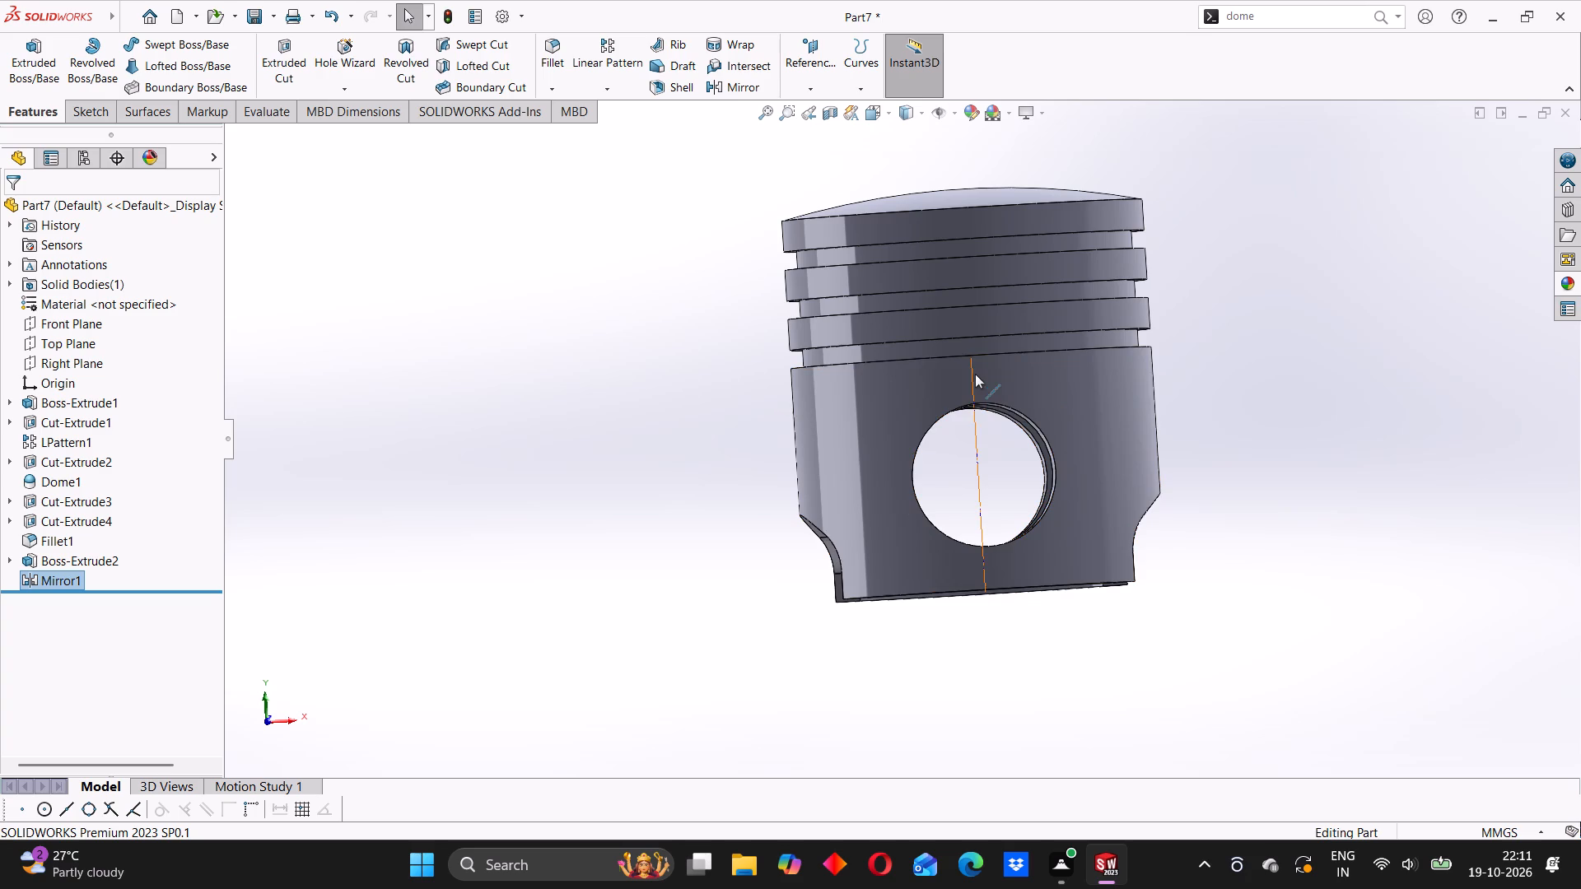
scroll(991, 319, up, 3)
middle_drag(1027, 302, 978, 408)
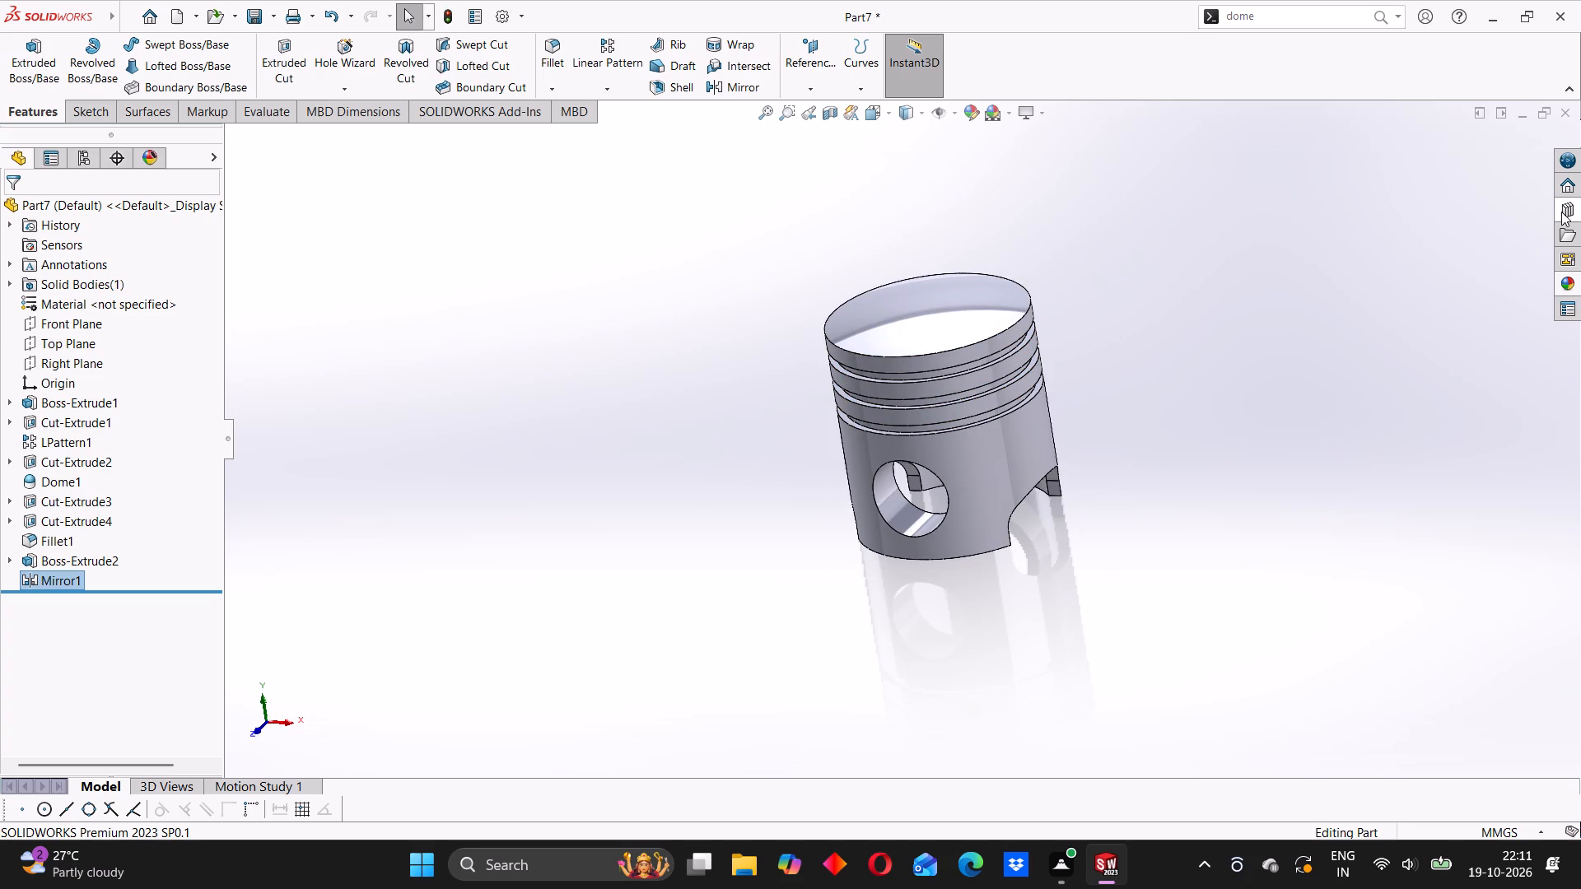
Apply the brushed steel metal appearance to the whole piston body.
right_click(986, 450)
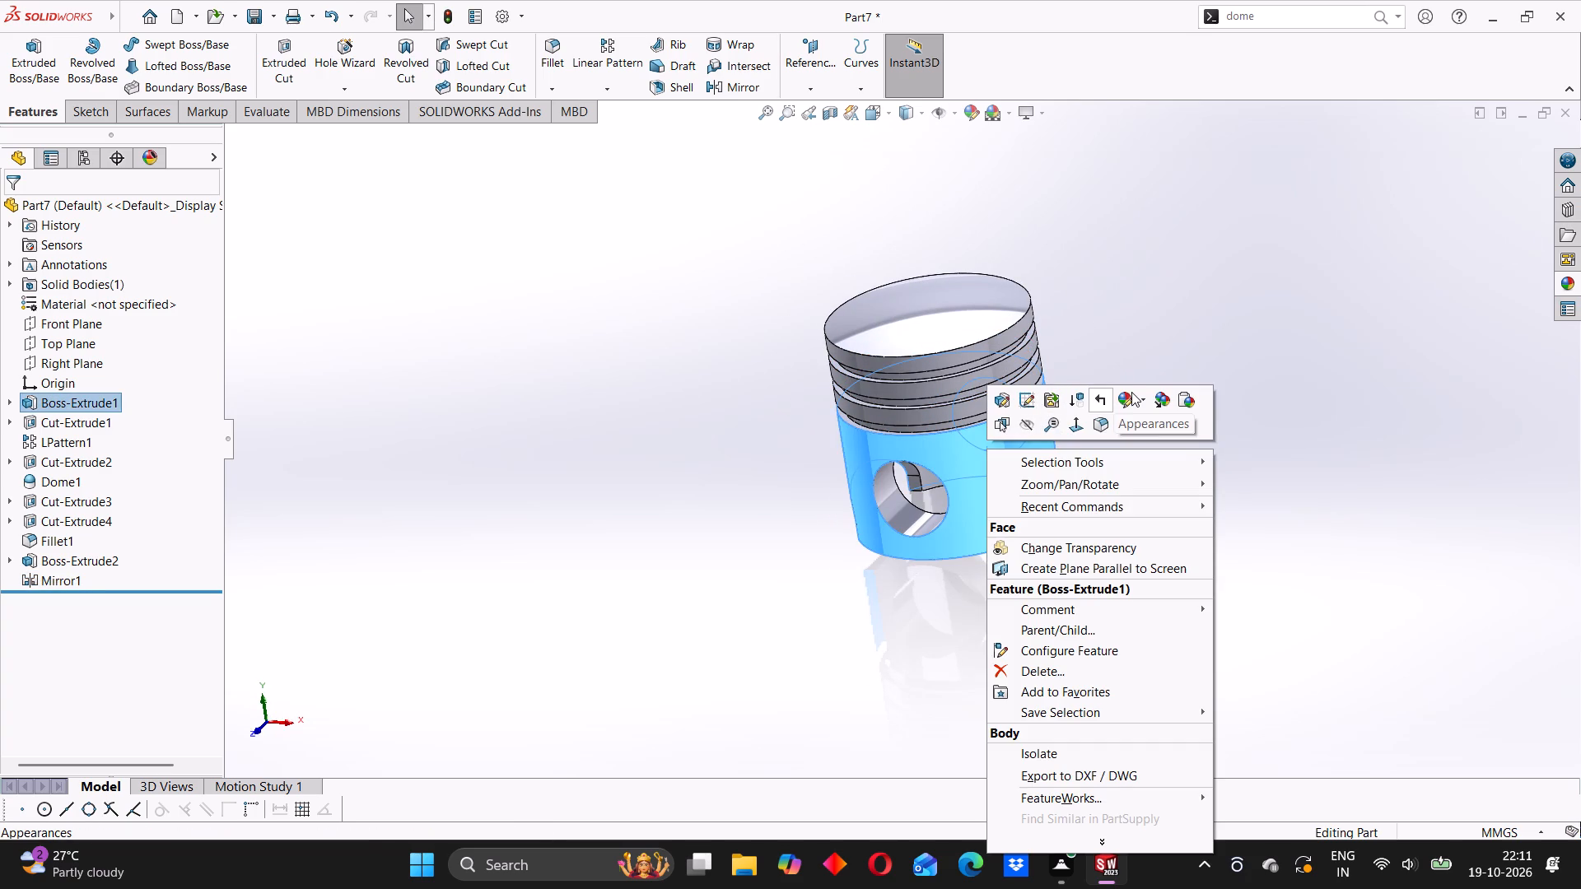
click(1131, 391)
click(1145, 402)
click(1159, 475)
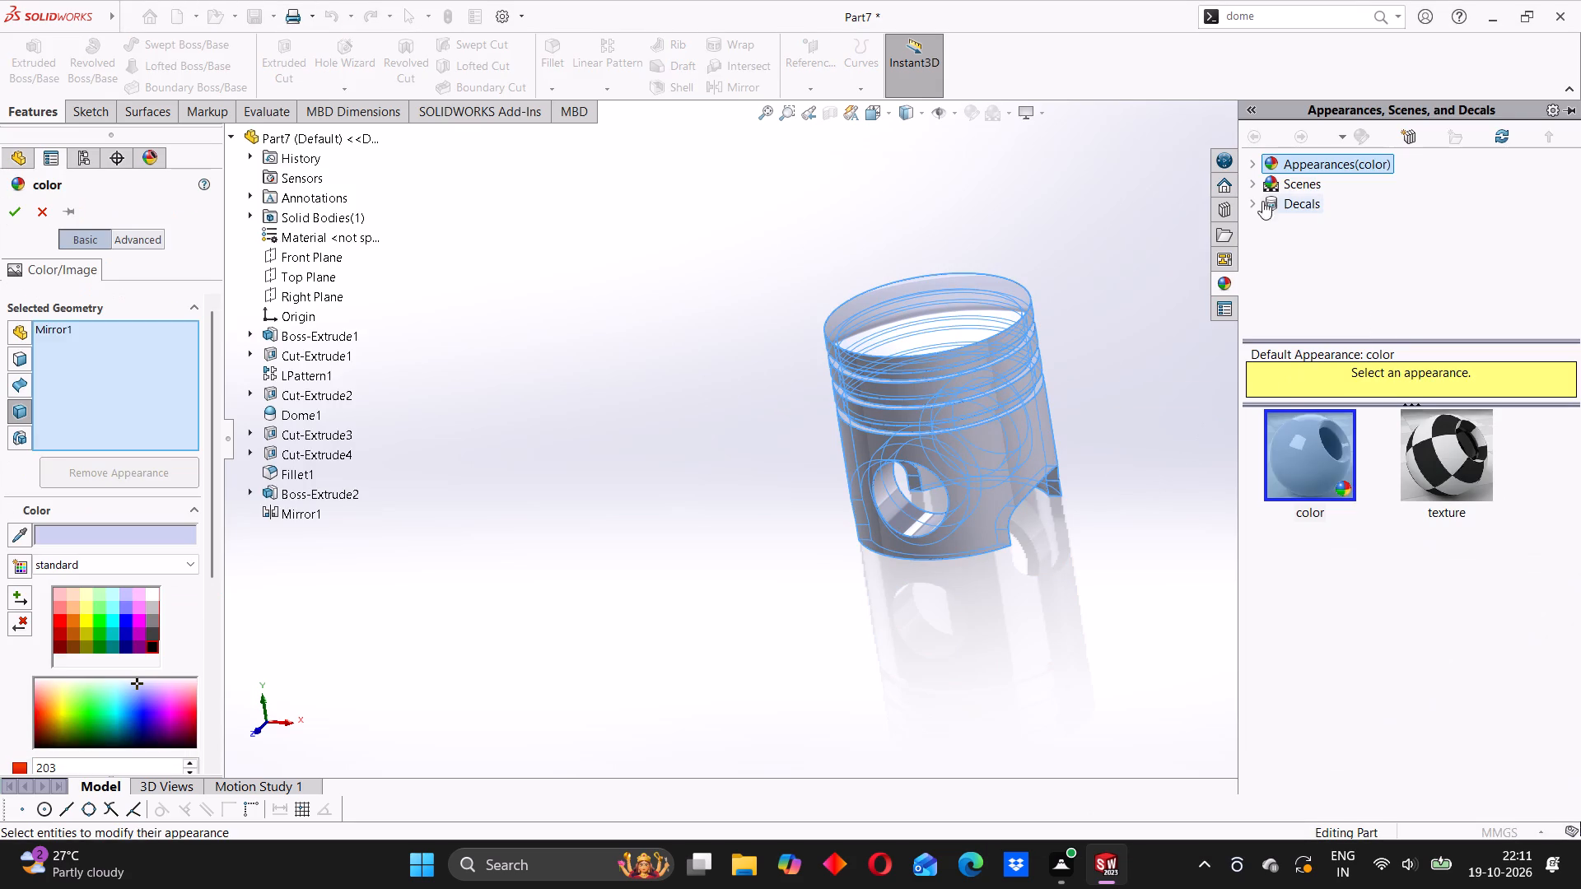
click(1257, 171)
click(1305, 204)
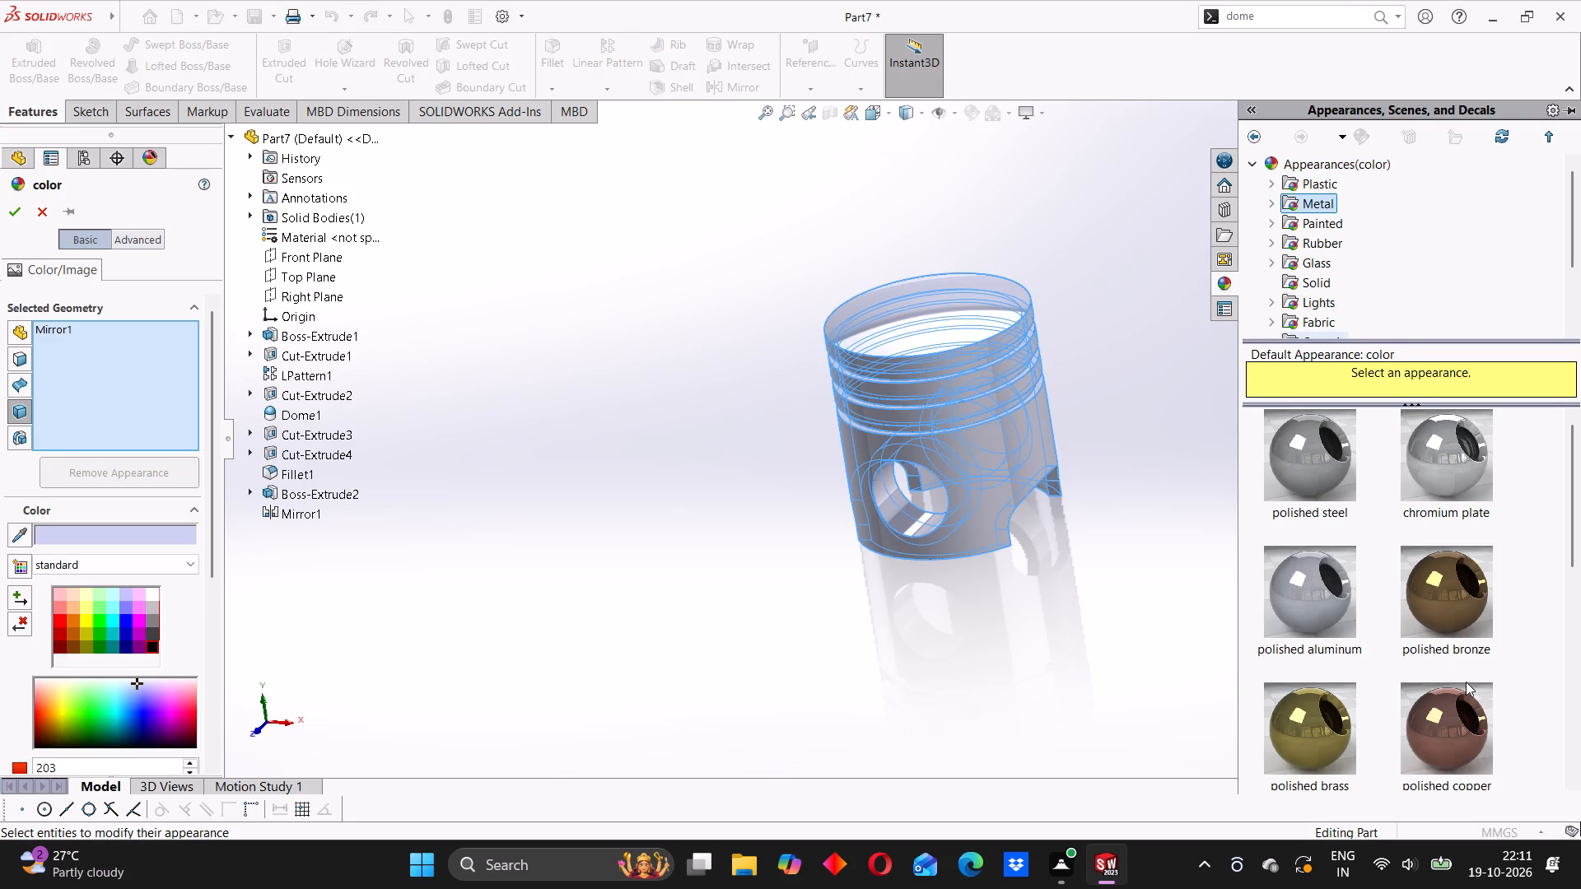
click(1319, 472)
scroll(1379, 547, down, 2)
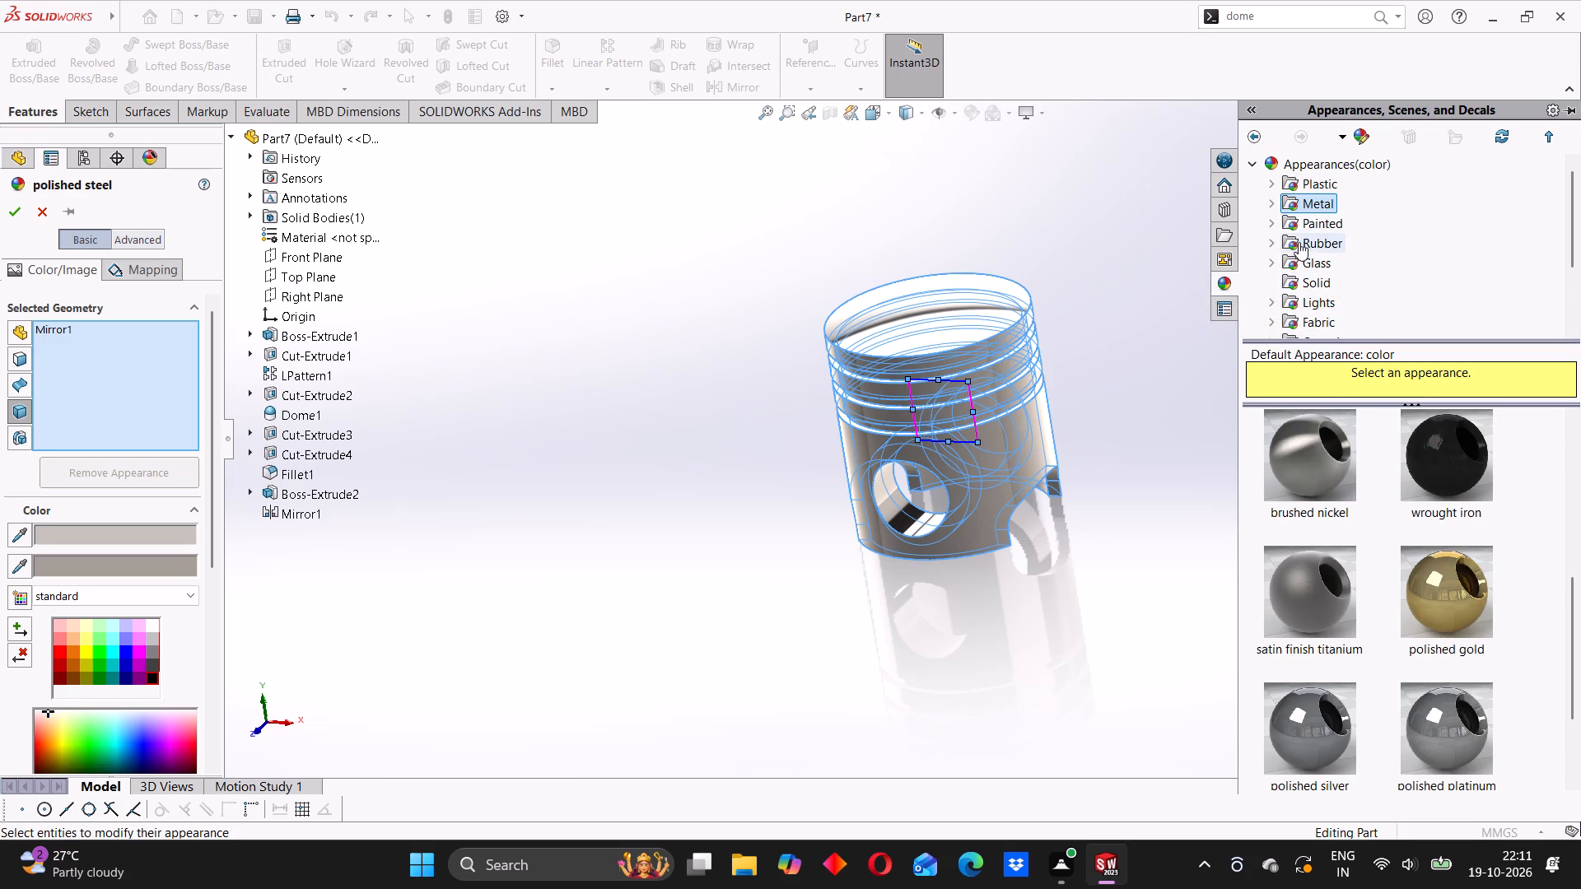
click(1267, 199)
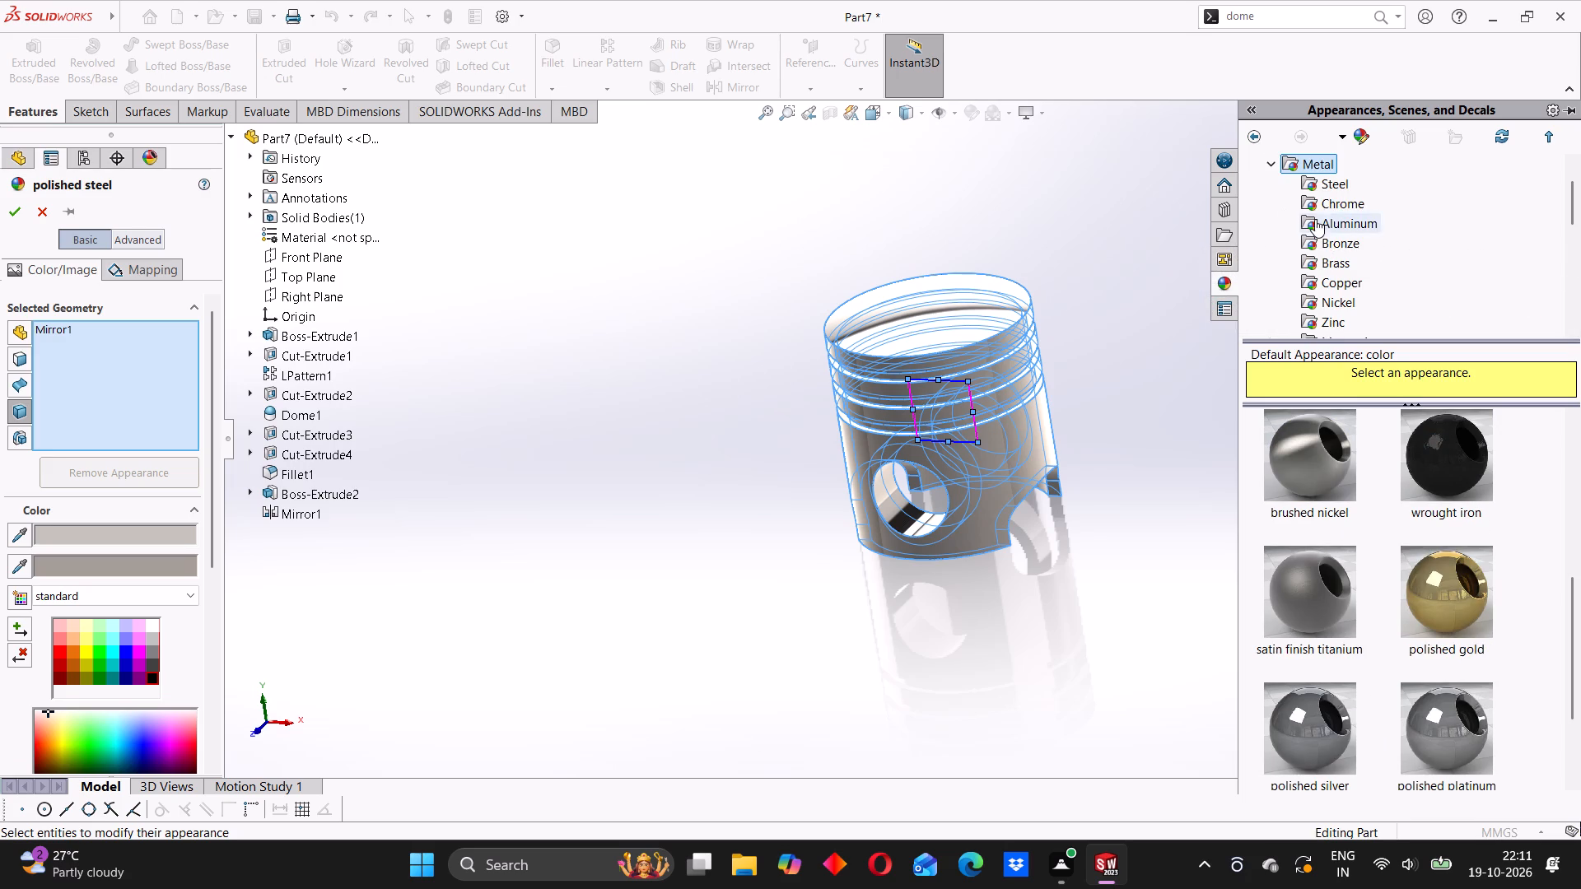
click(1327, 185)
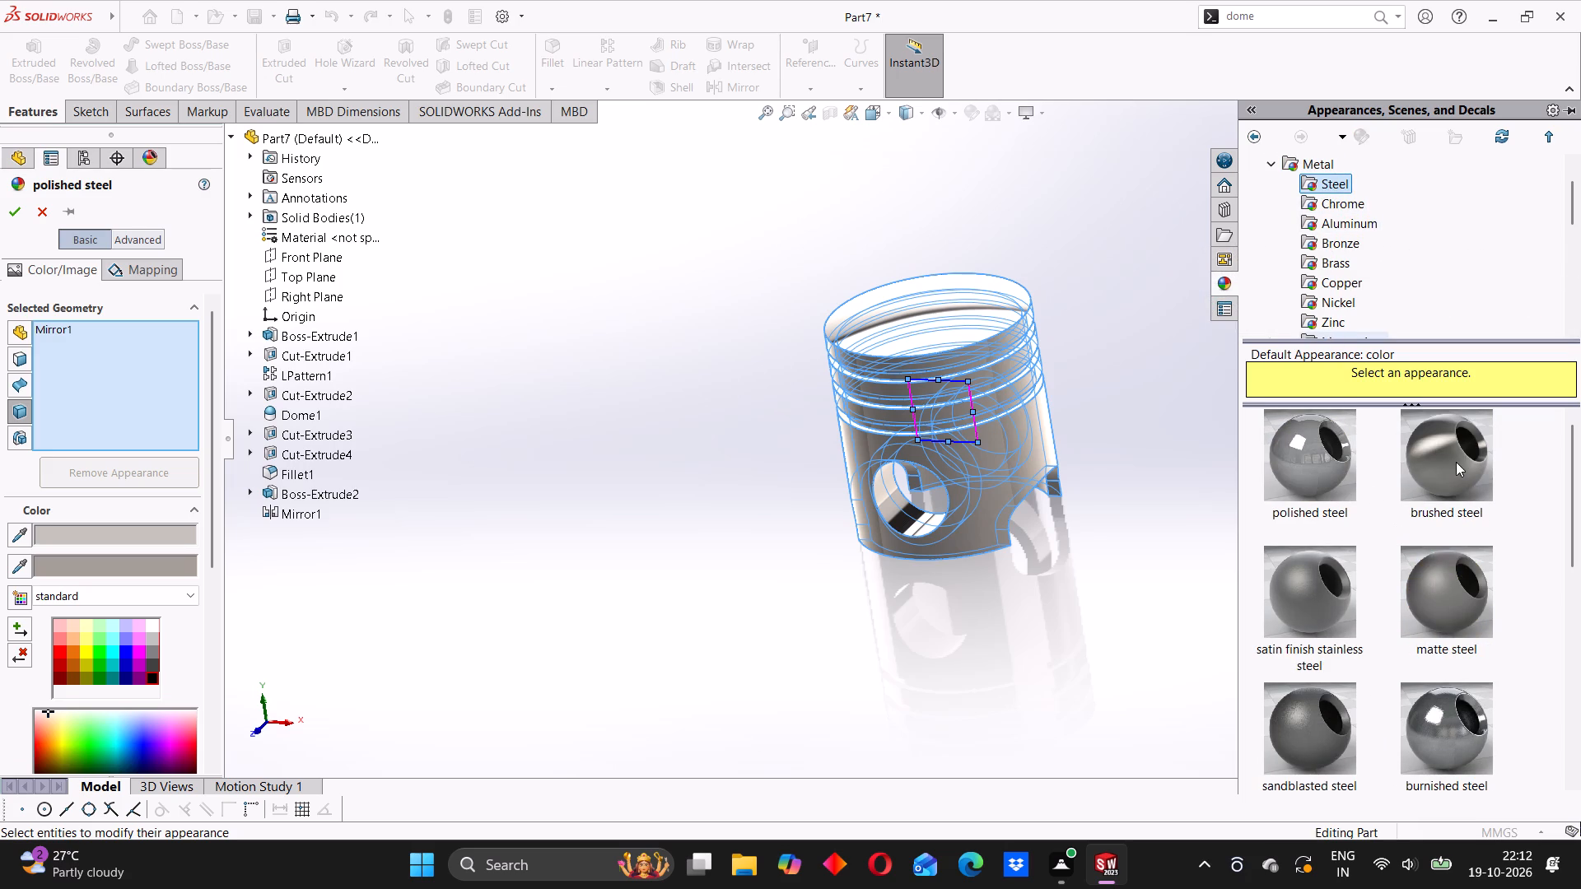
click(1456, 462)
middle_drag(985, 403, 1045, 365)
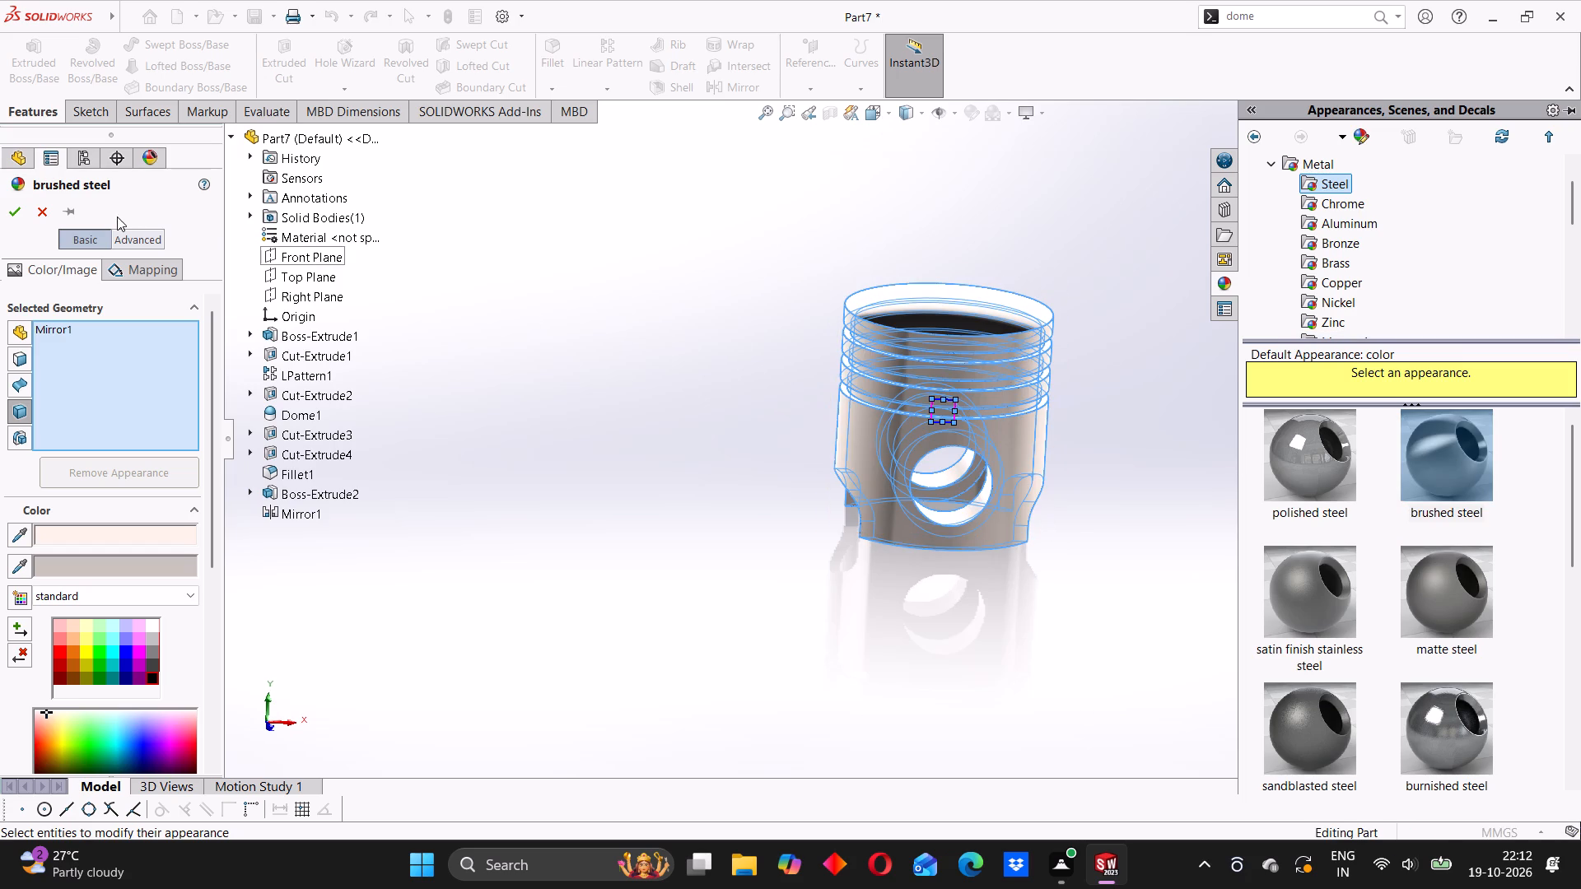
click(17, 213)
Examine the steel finish on the piston from several angles, including a straight front view.
middle_drag(970, 488, 1009, 444)
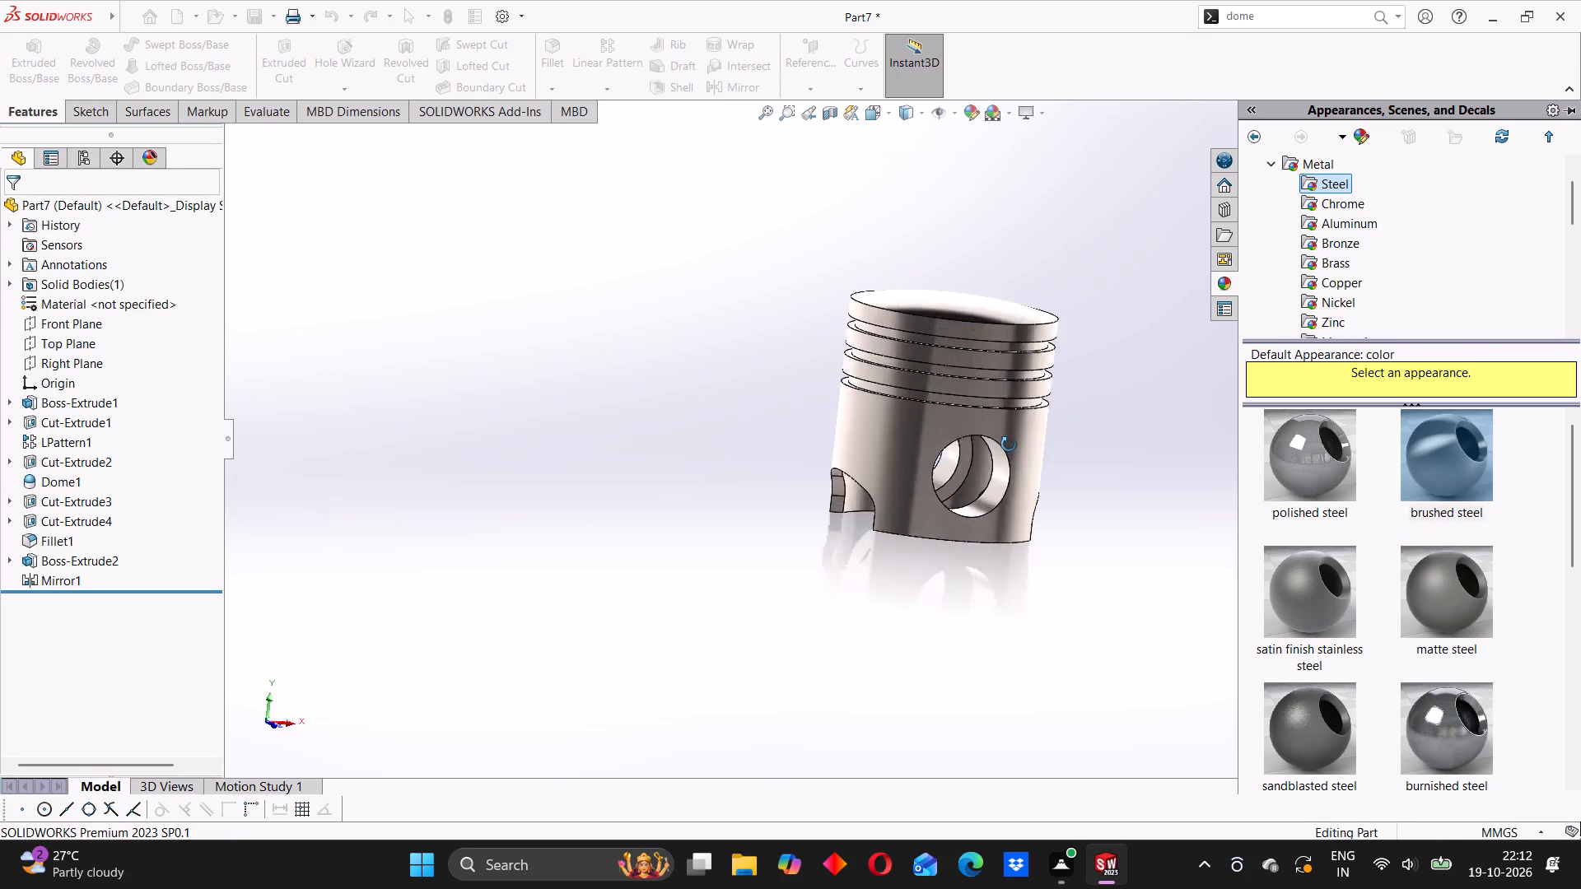
middle_drag(1009, 444, 921, 452)
click(738, 398)
scroll(958, 340, down, 3)
middle_drag(914, 384, 949, 381)
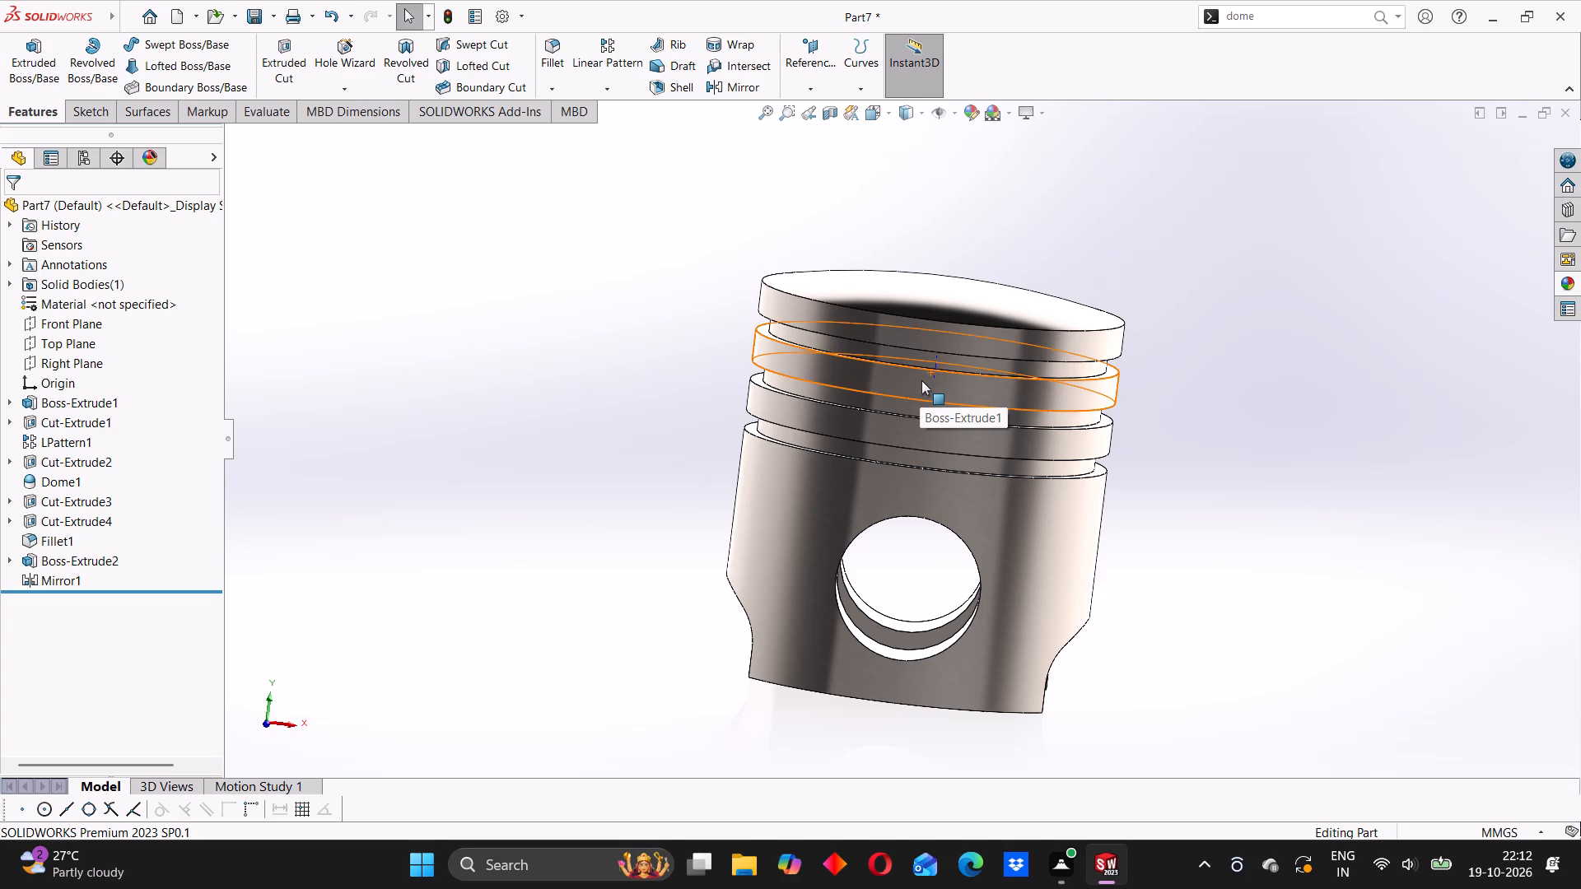
middle_drag(987, 401, 940, 374)
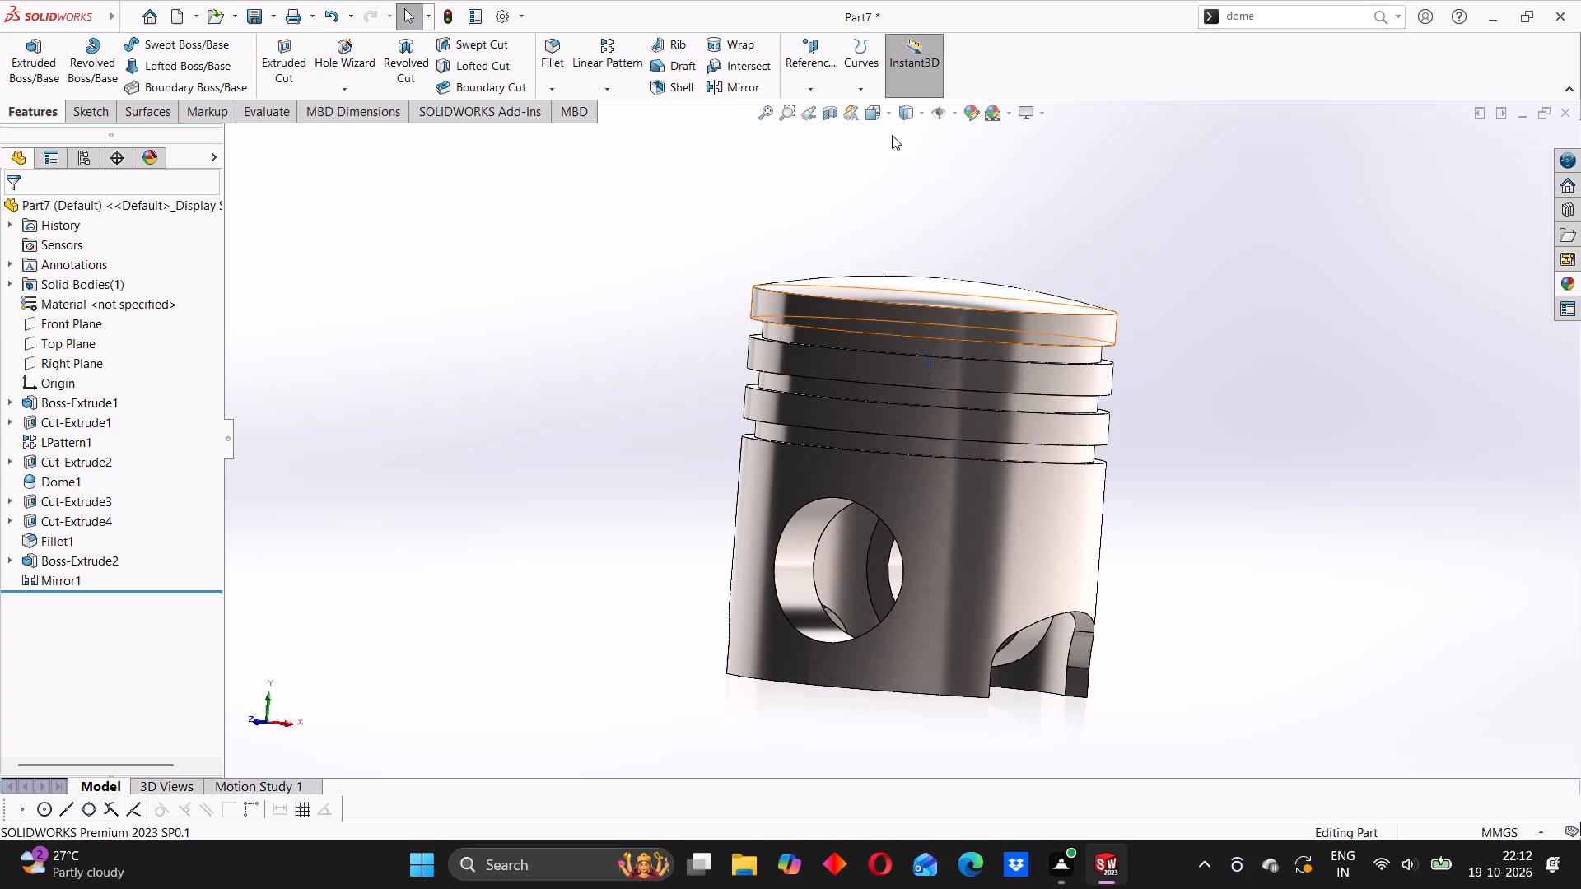
click(884, 112)
click(966, 202)
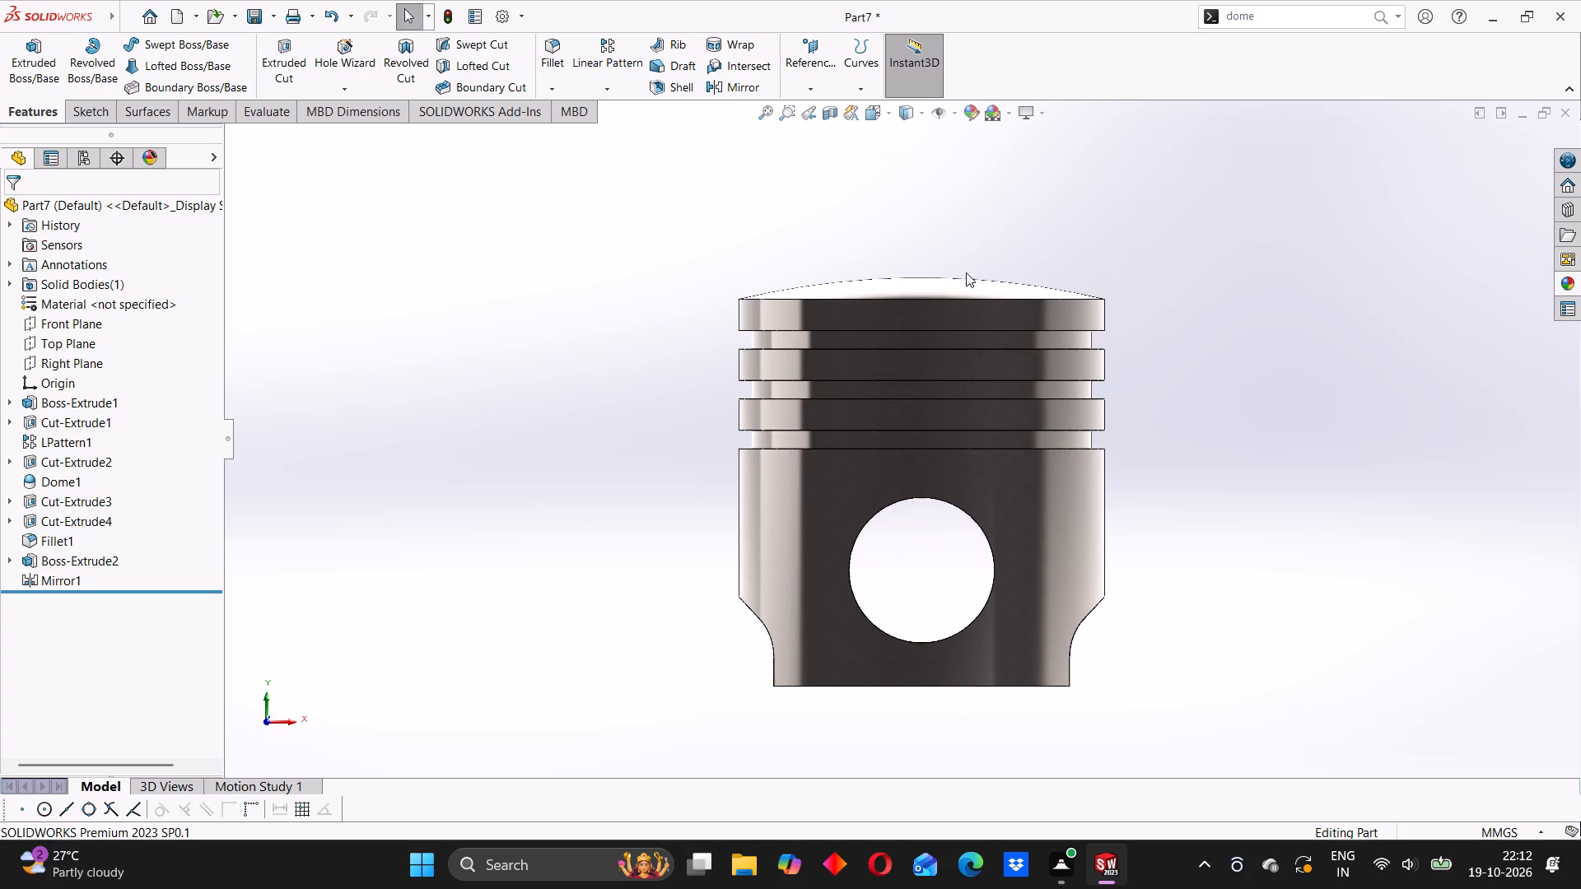
middle_drag(986, 333, 914, 361)
Set the piston to the Isometric view.
click(867, 77)
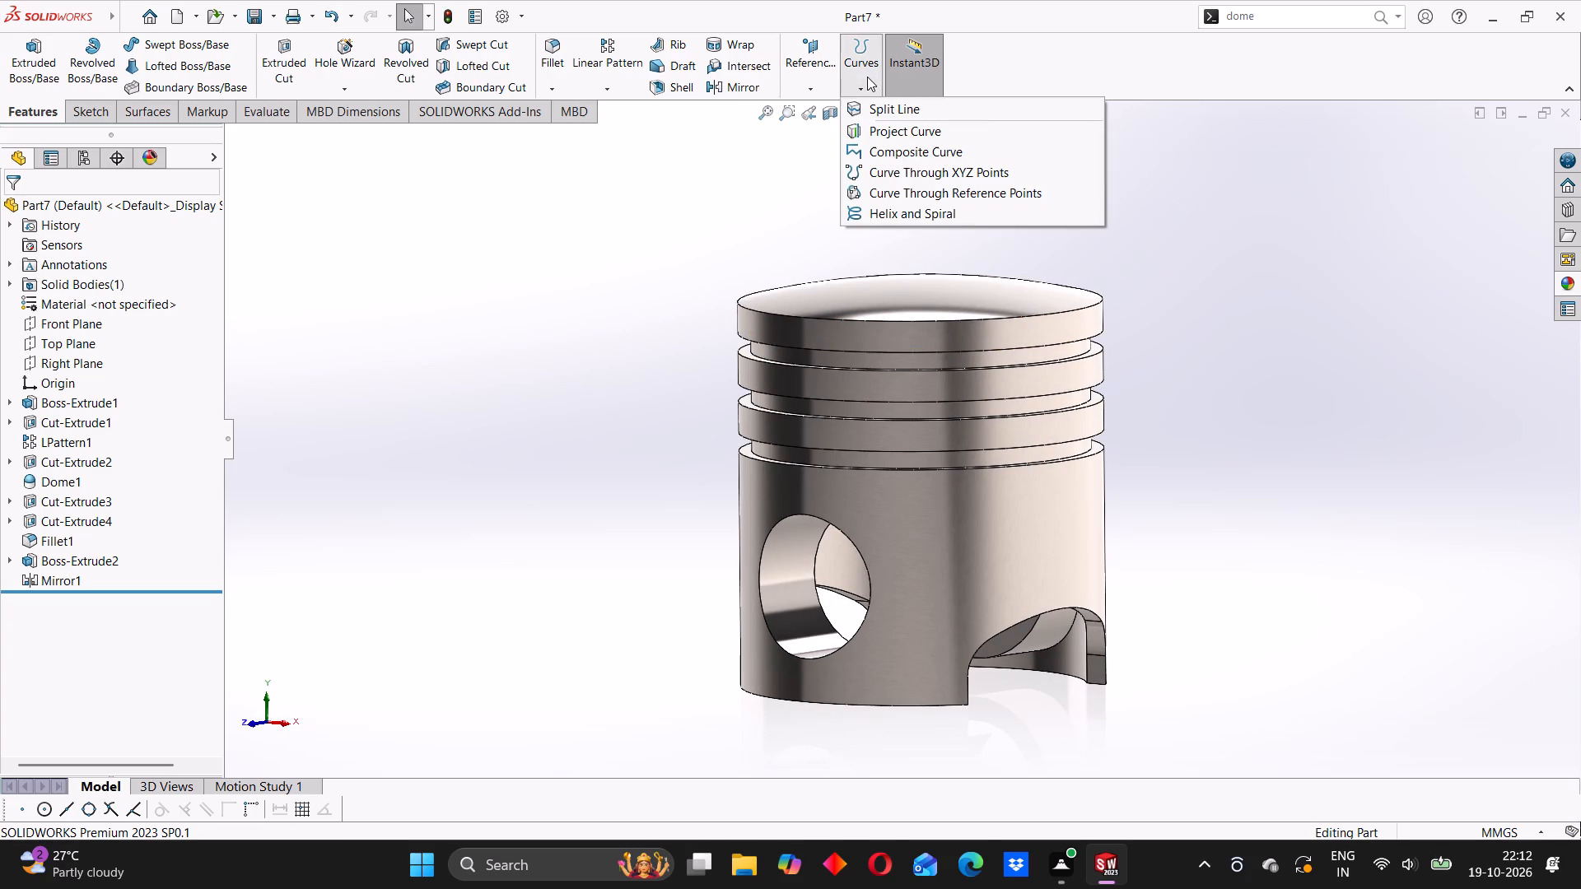
click(769, 192)
click(883, 114)
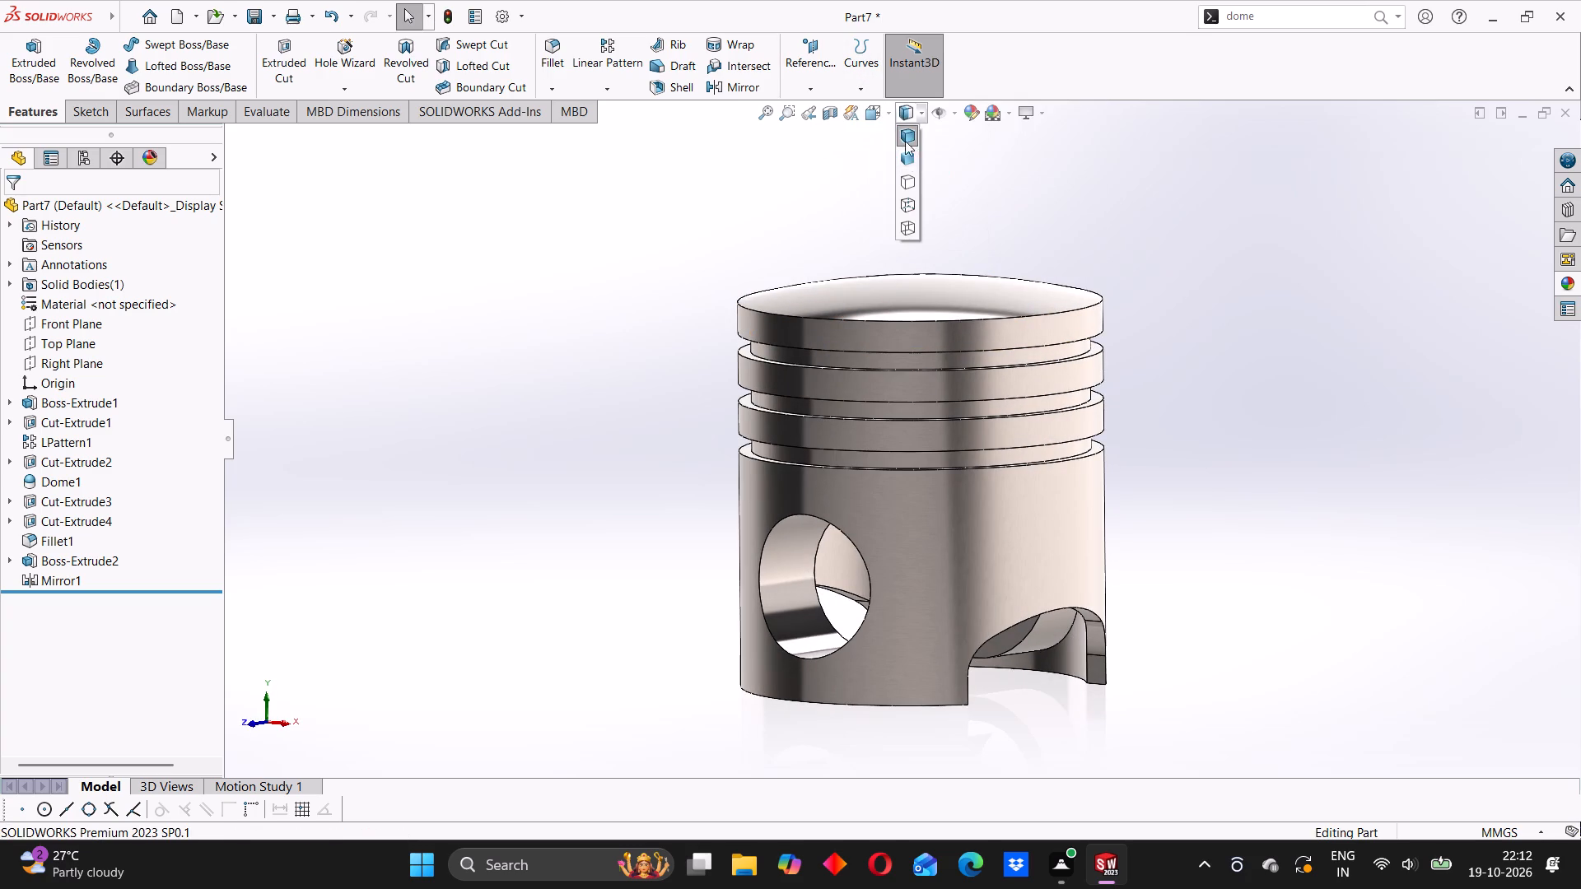
click(963, 161)
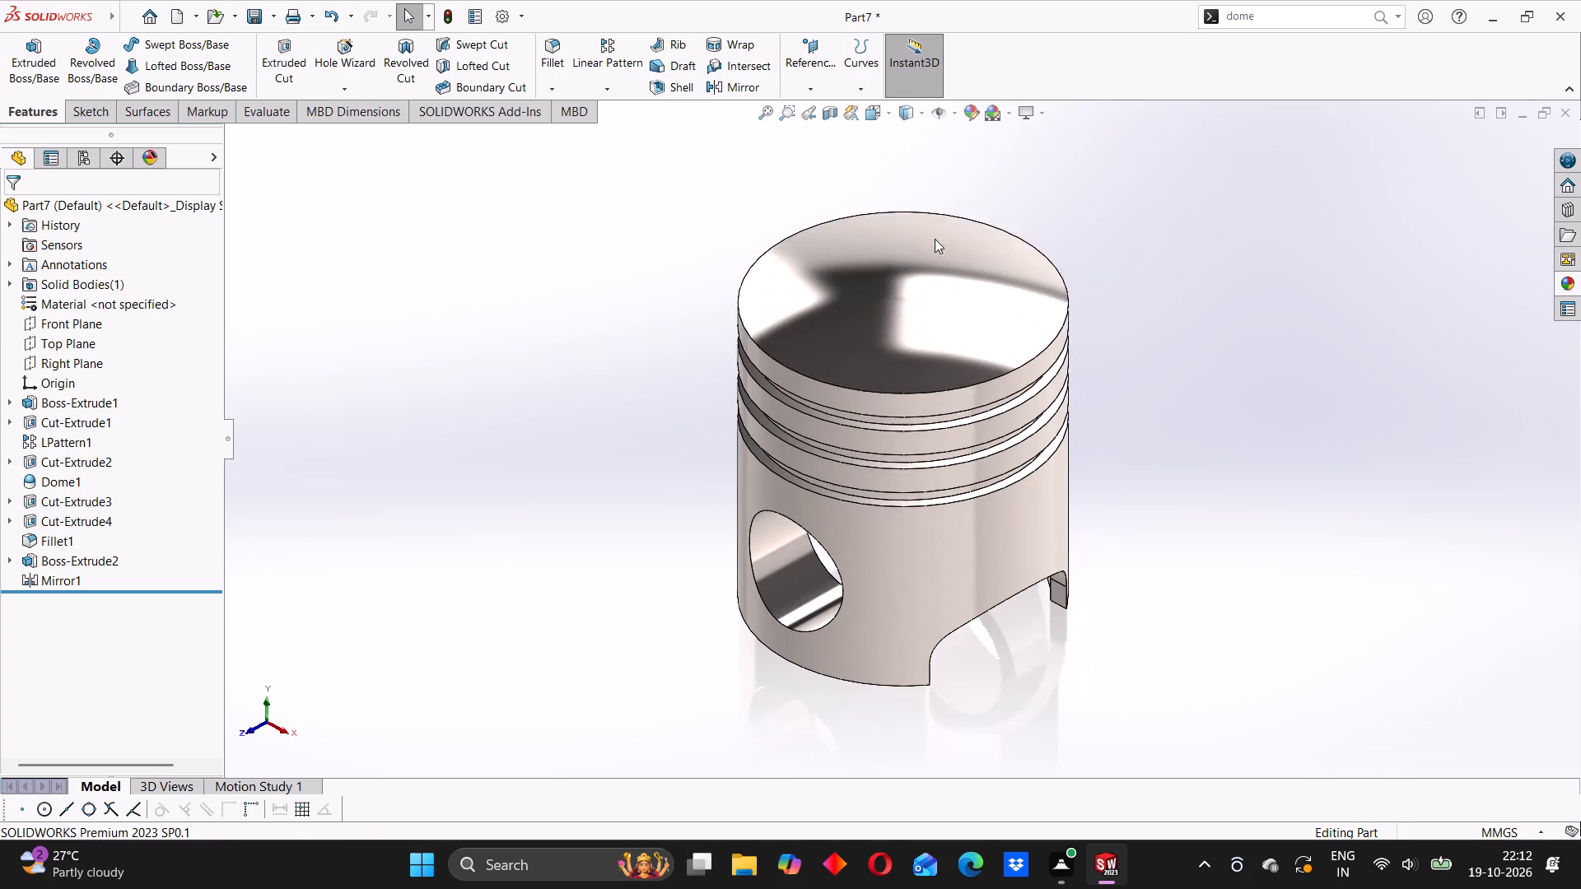
click(560, 362)
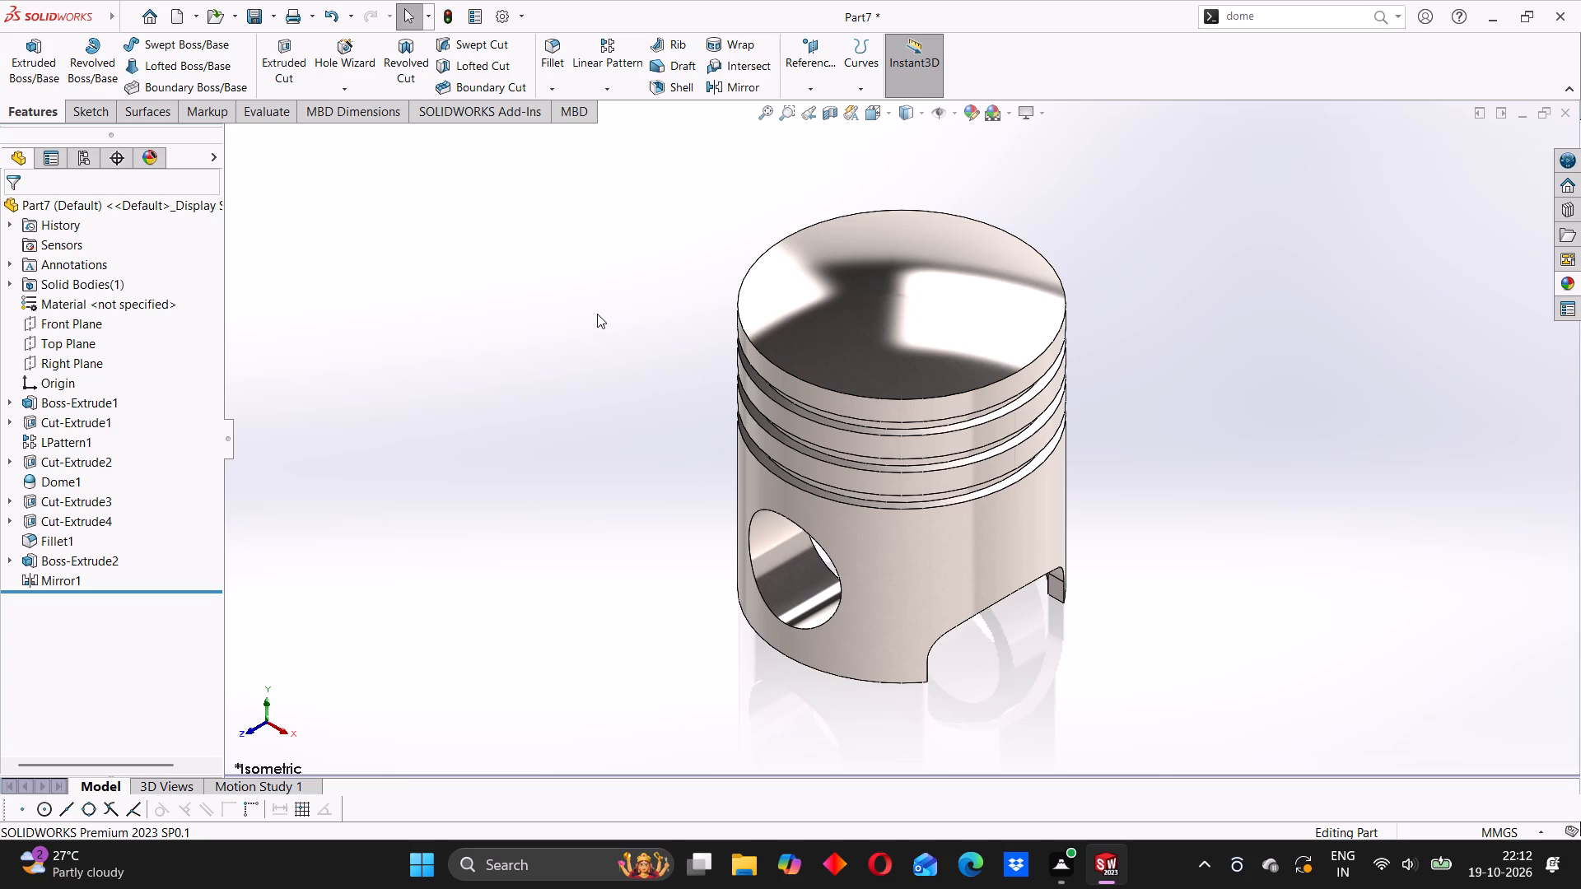
Save the part as PISTON in the 4 CYLINDER ENGINE folder.
click(273, 11)
click(277, 66)
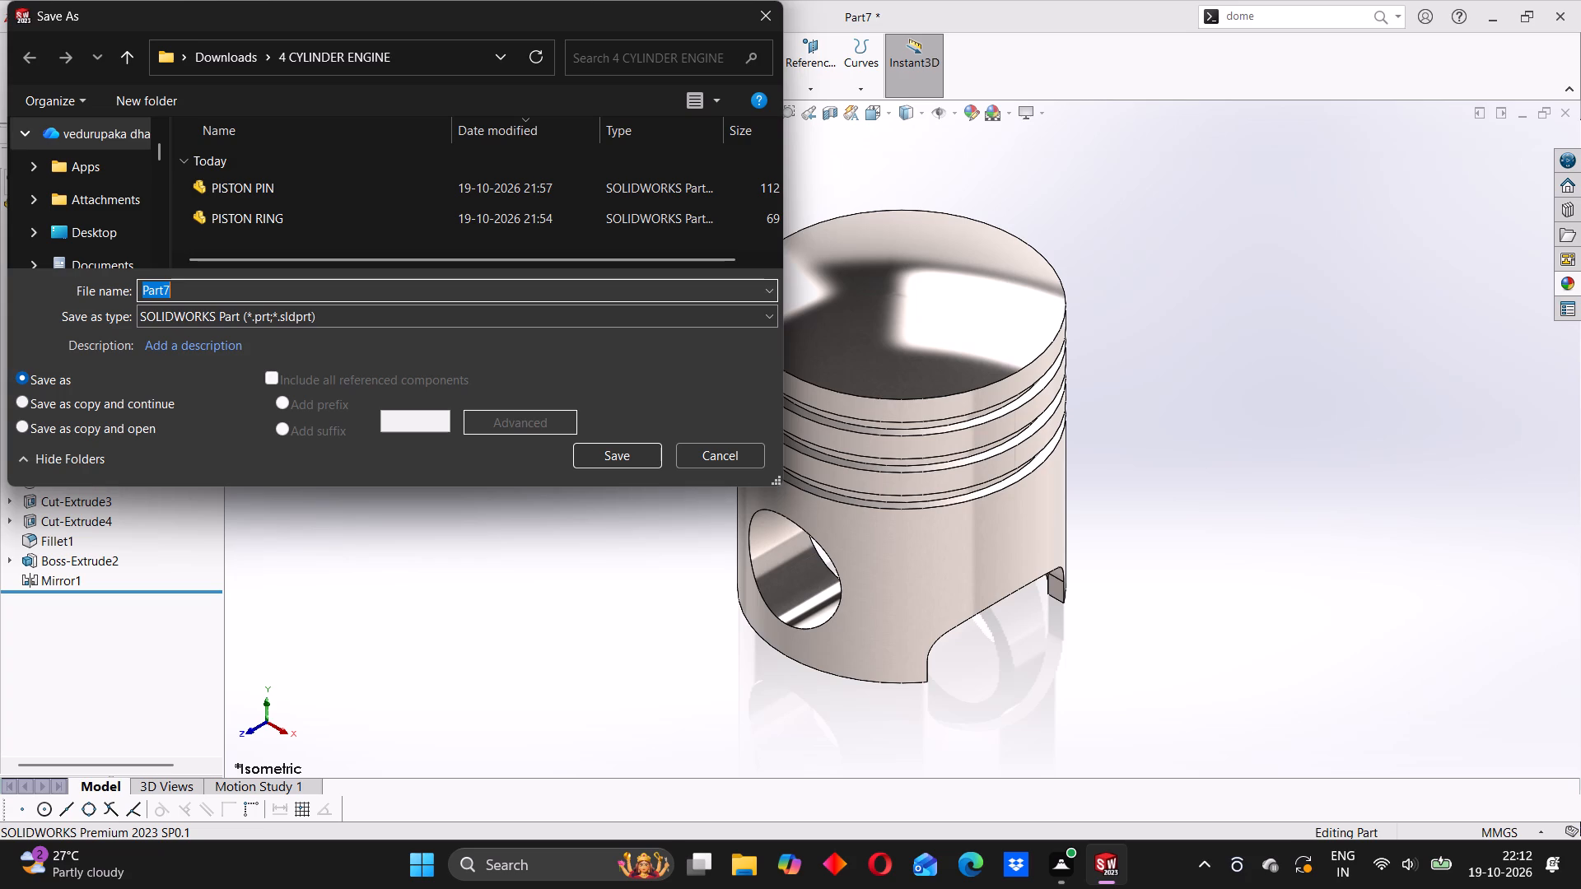
text(PISTON)
scroll(315, 289, up, 1)
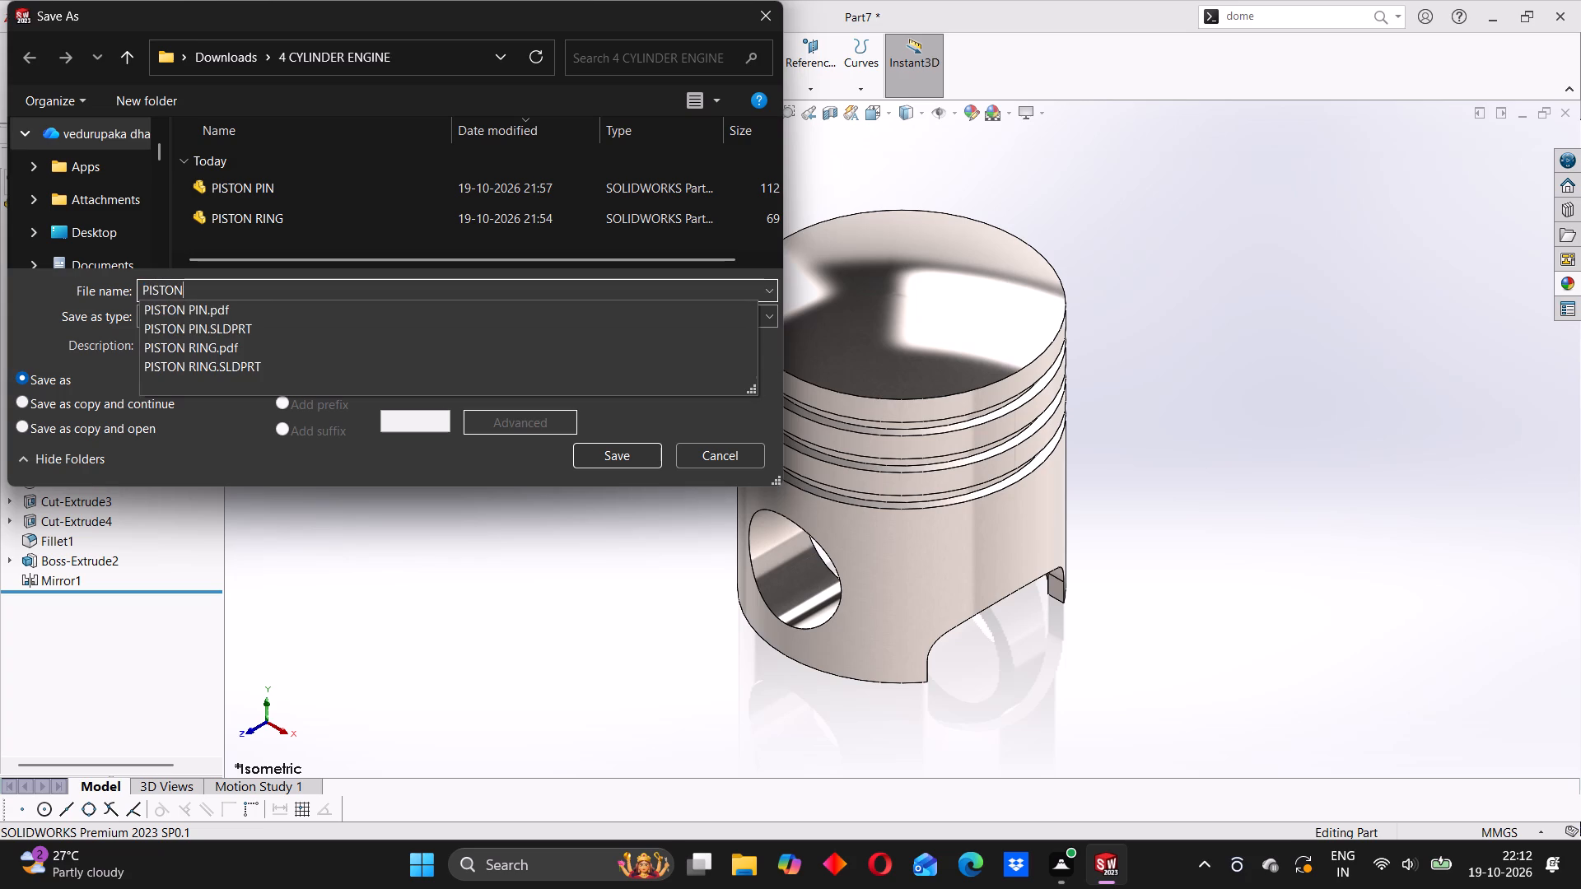
click(612, 462)
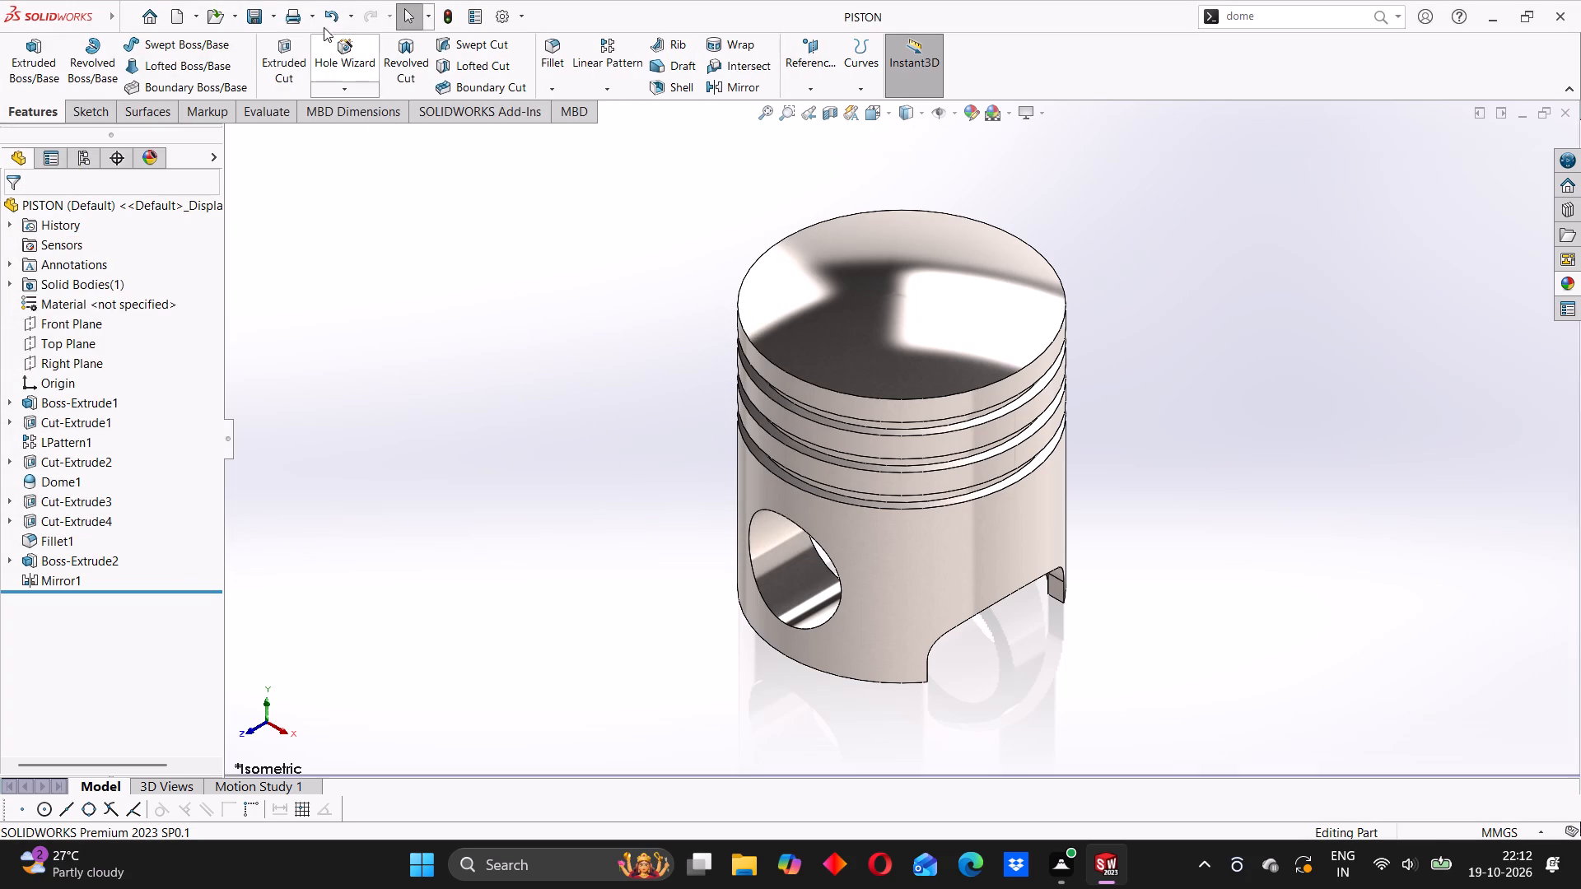
Save a copy of PISTON in Adobe Portable Document Format in the same folder.
click(272, 12)
click(297, 64)
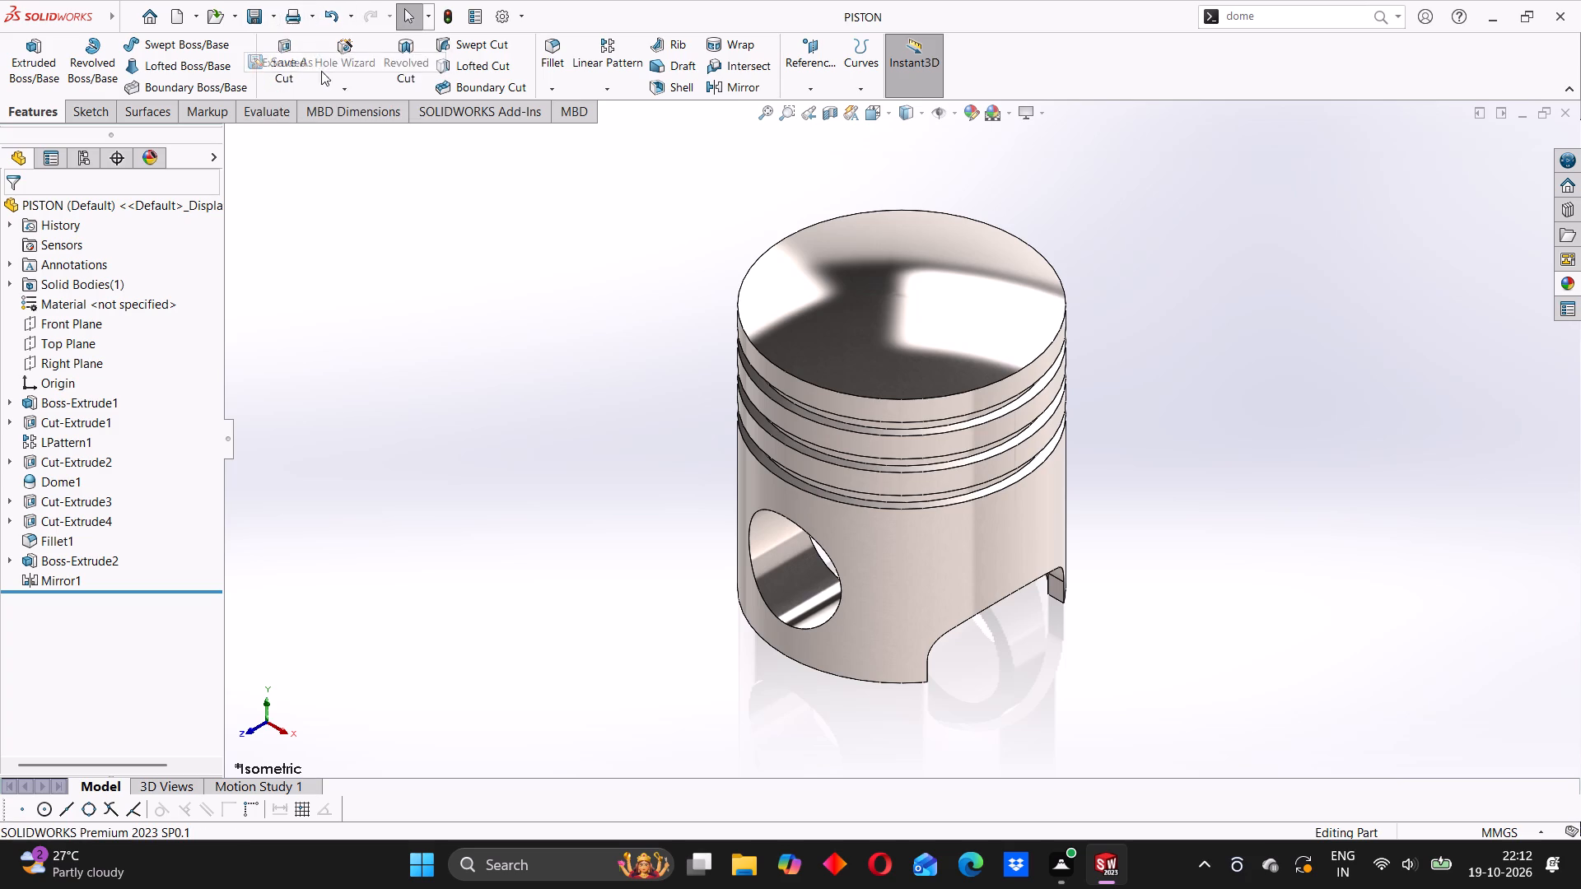
click(340, 307)
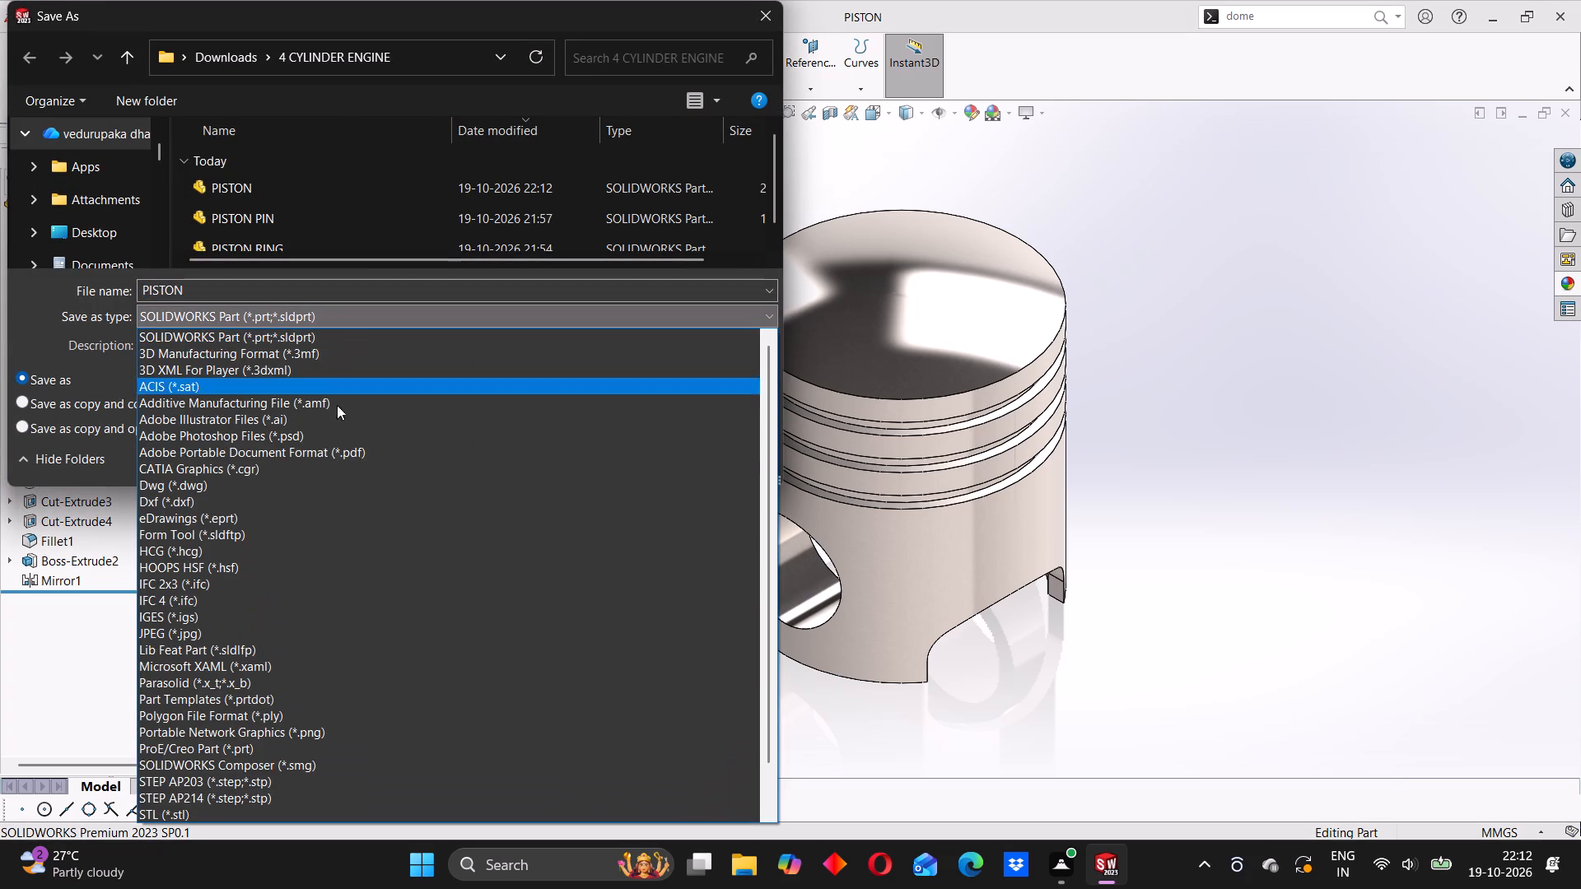
click(330, 449)
click(612, 499)
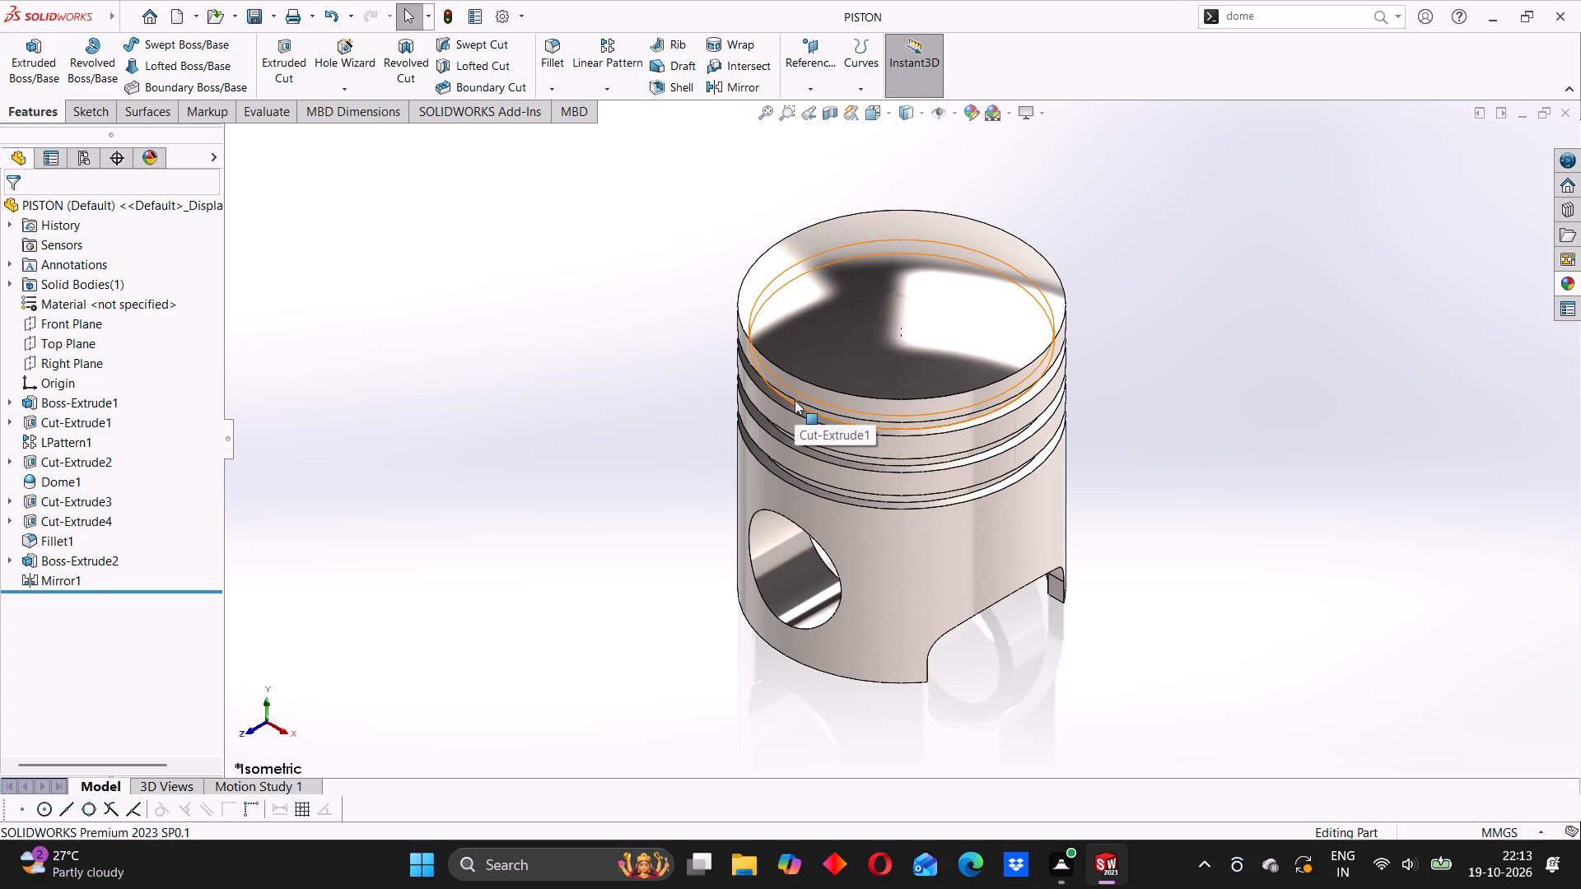
click(632, 357)
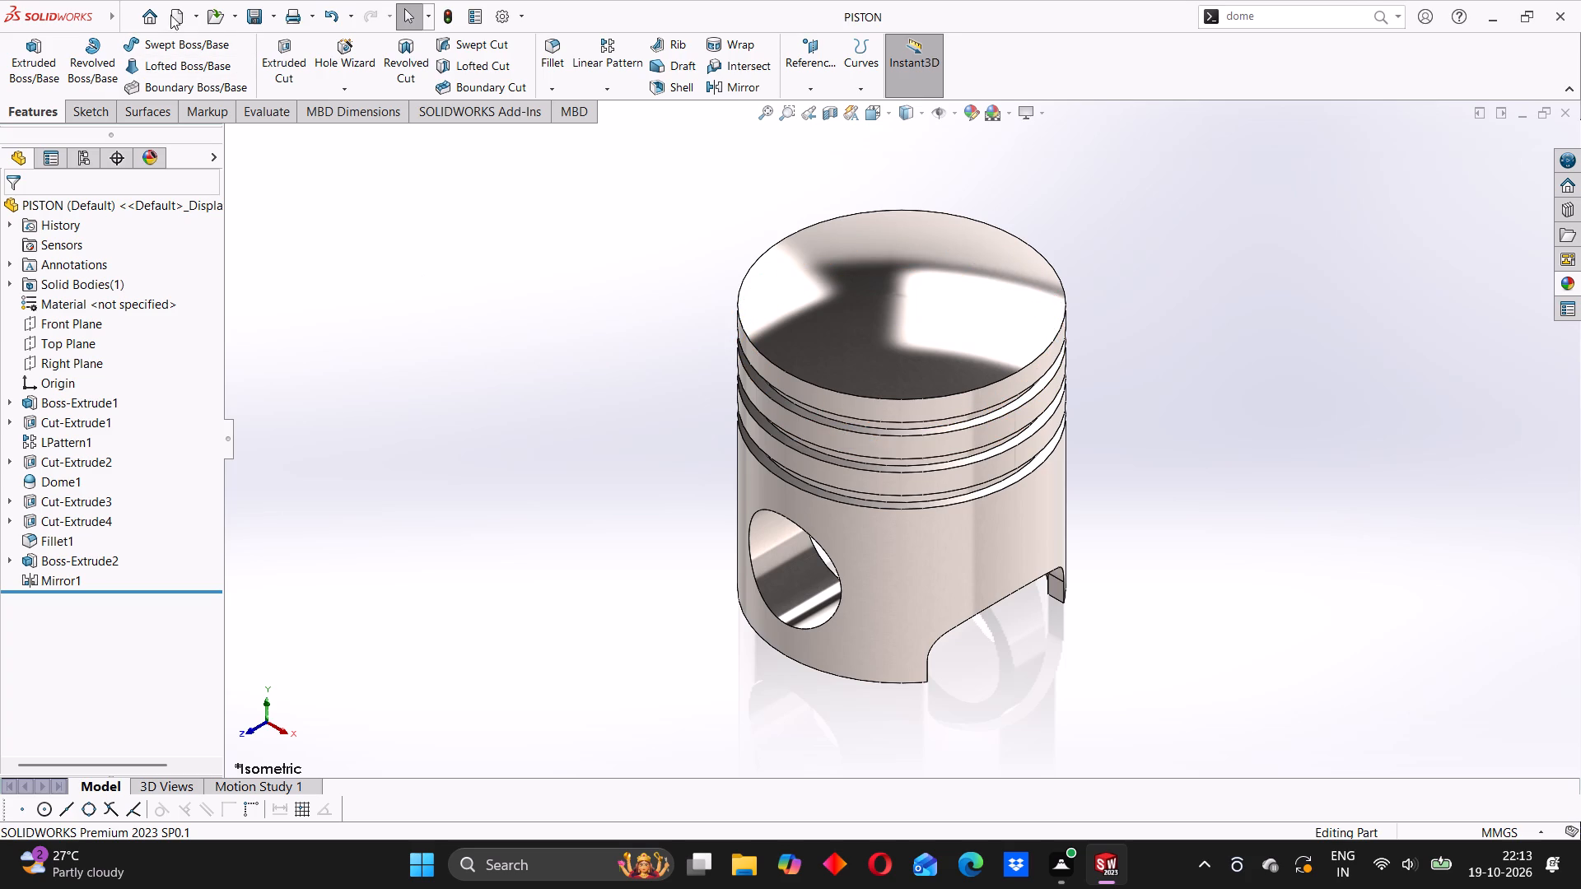
Create a new part document.
click(145, 11)
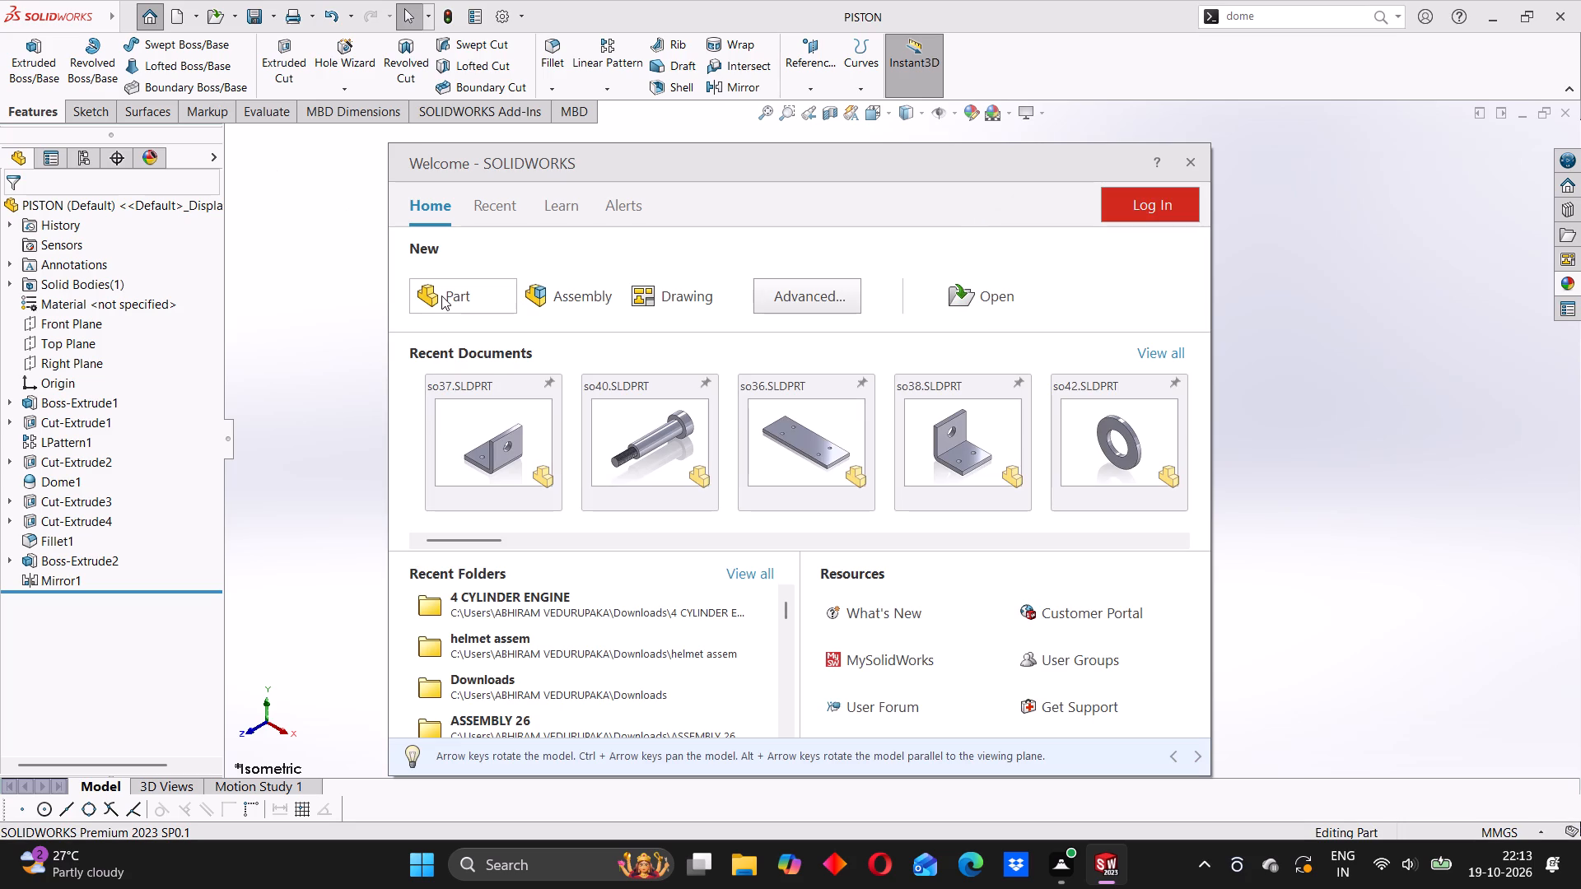
click(441, 296)
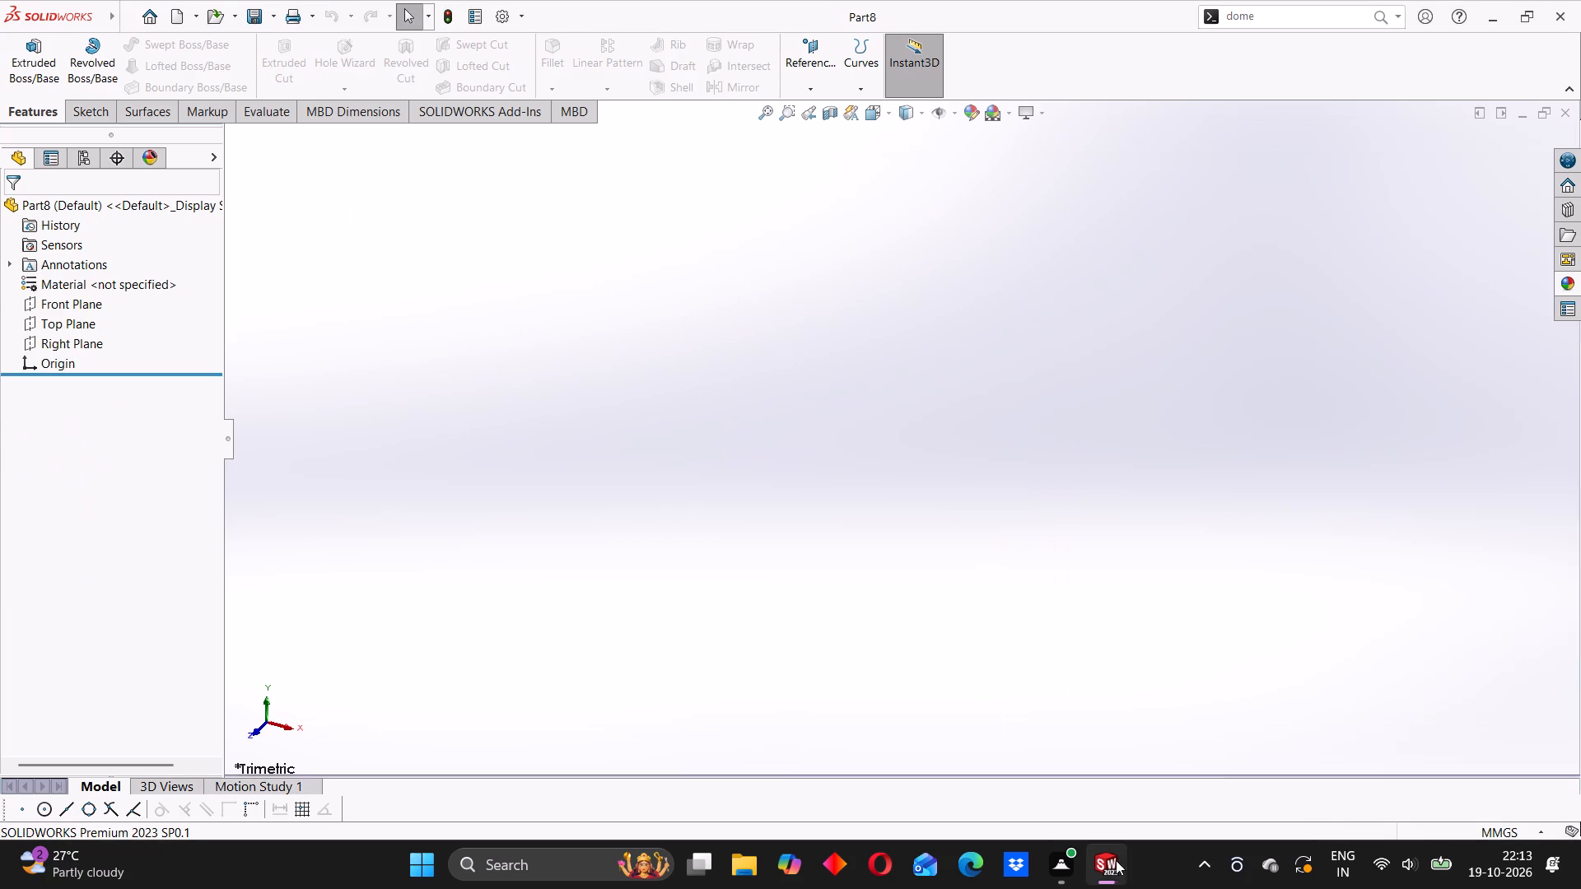
Switch back to the PISTON part and close it, leaving the new part open.
click(1038, 745)
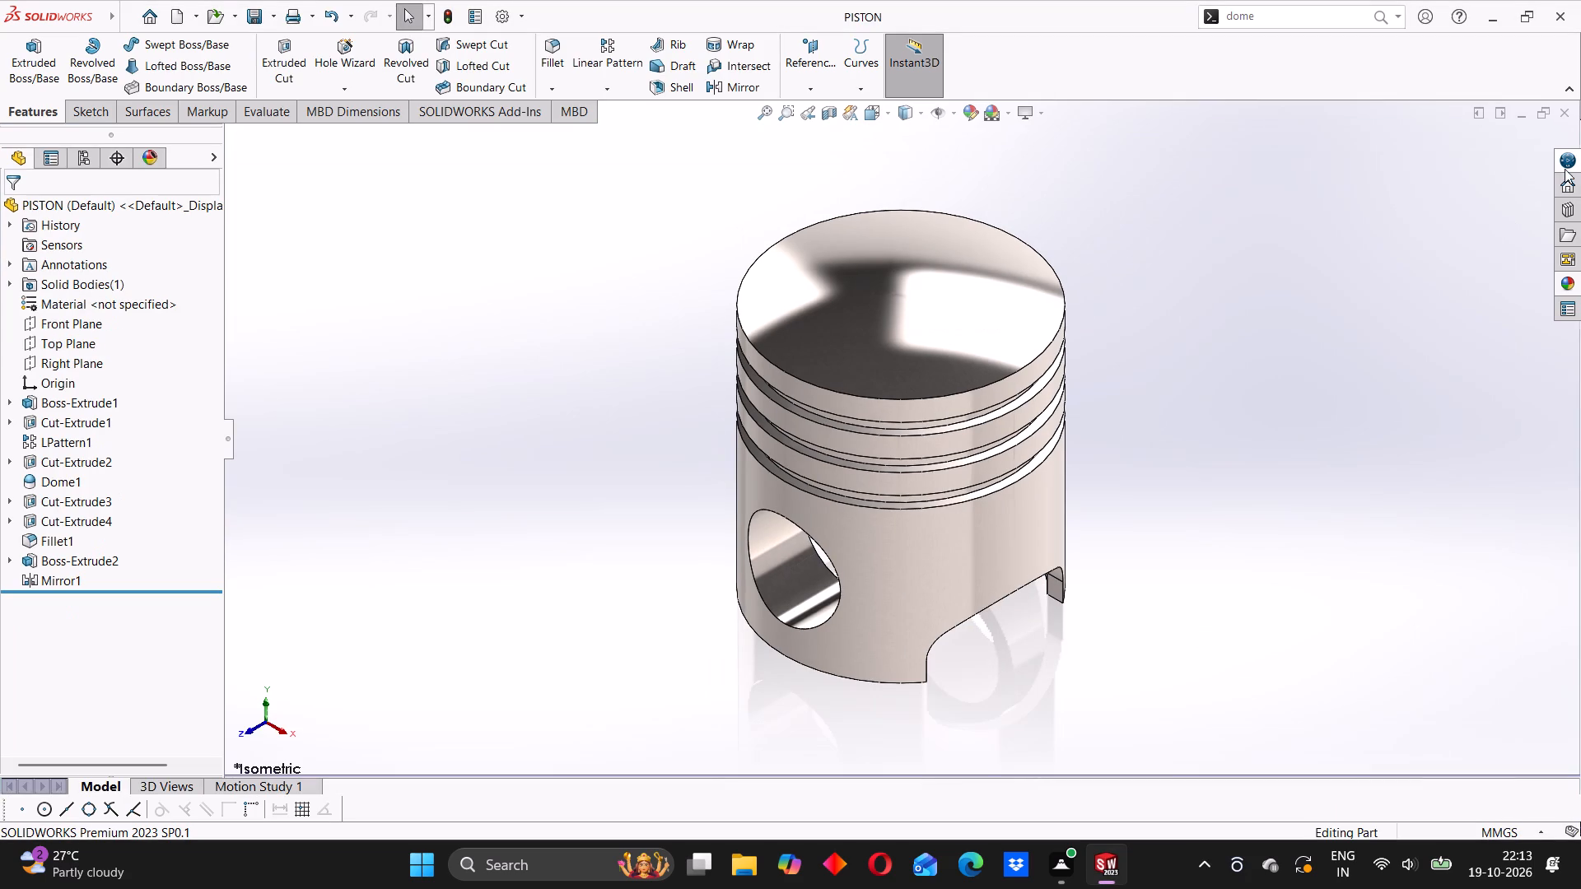
click(1560, 109)
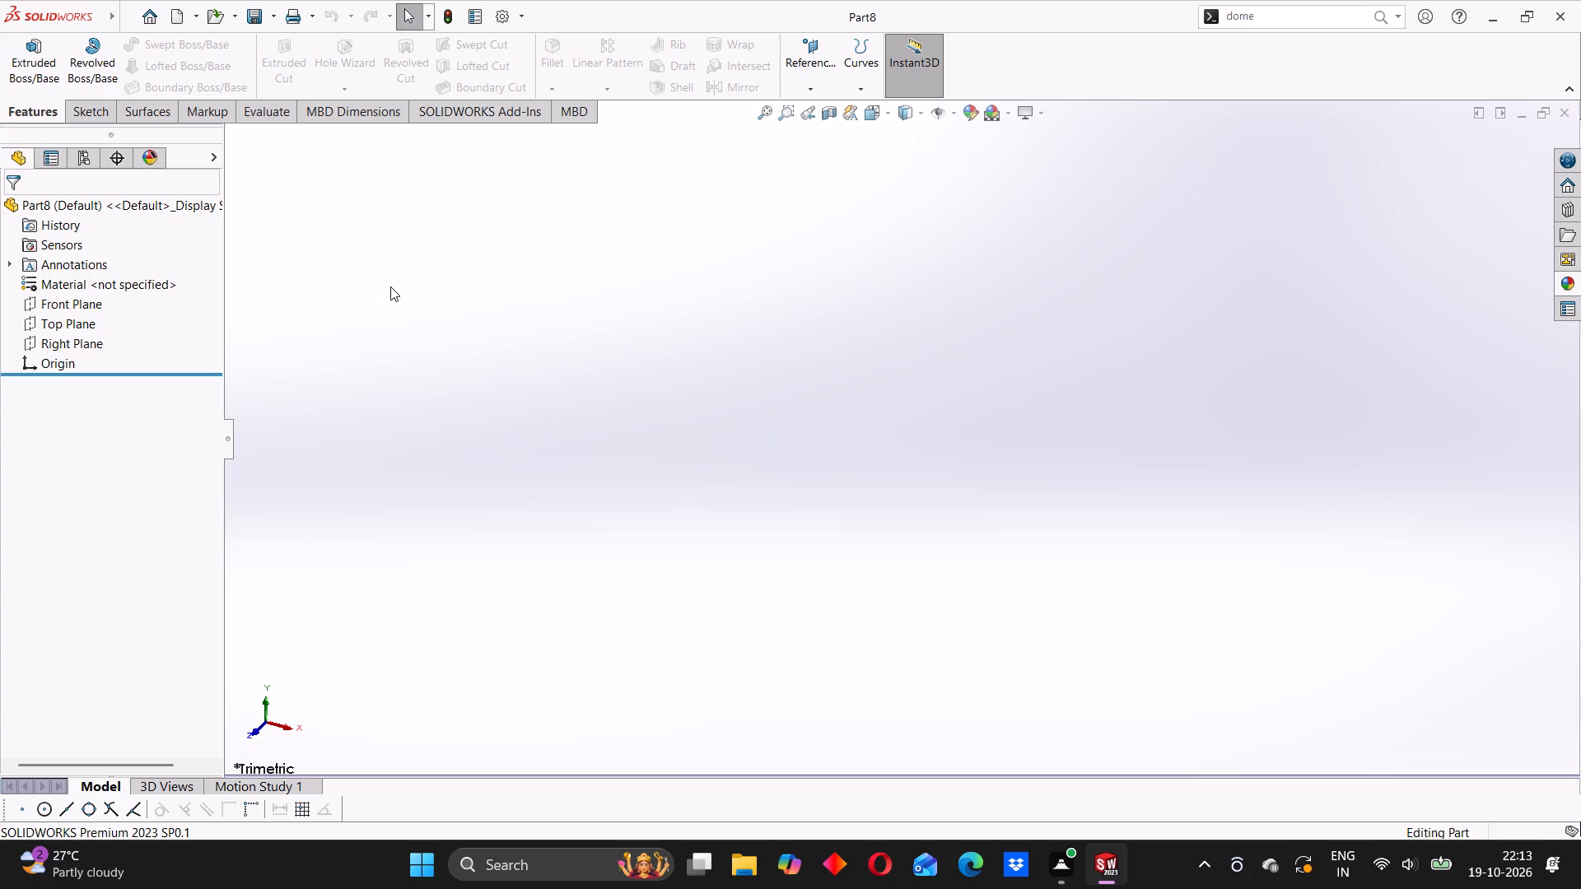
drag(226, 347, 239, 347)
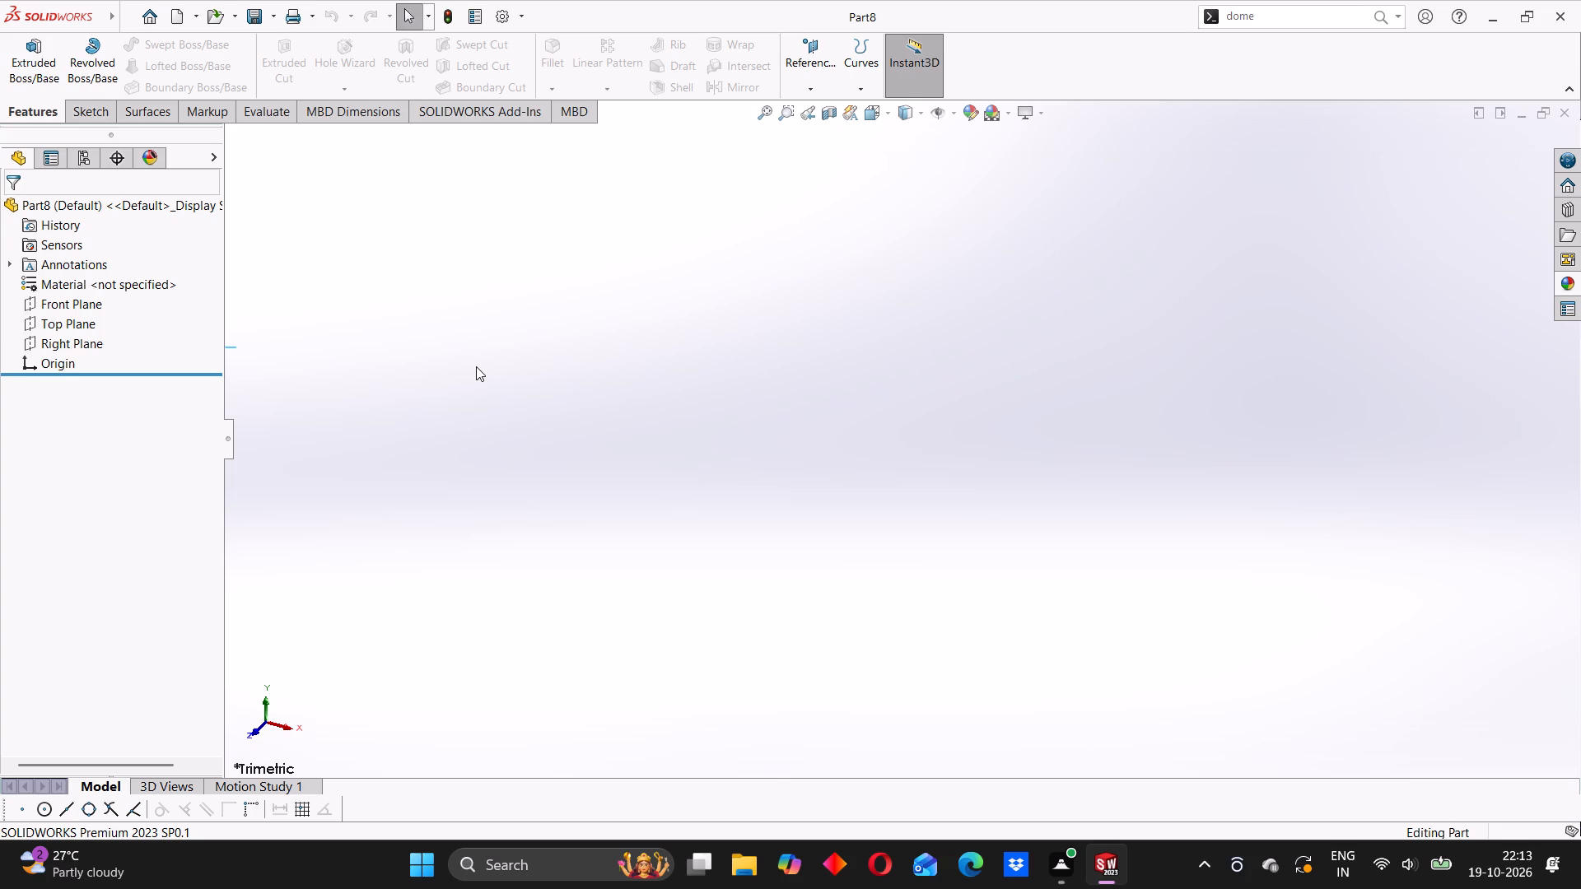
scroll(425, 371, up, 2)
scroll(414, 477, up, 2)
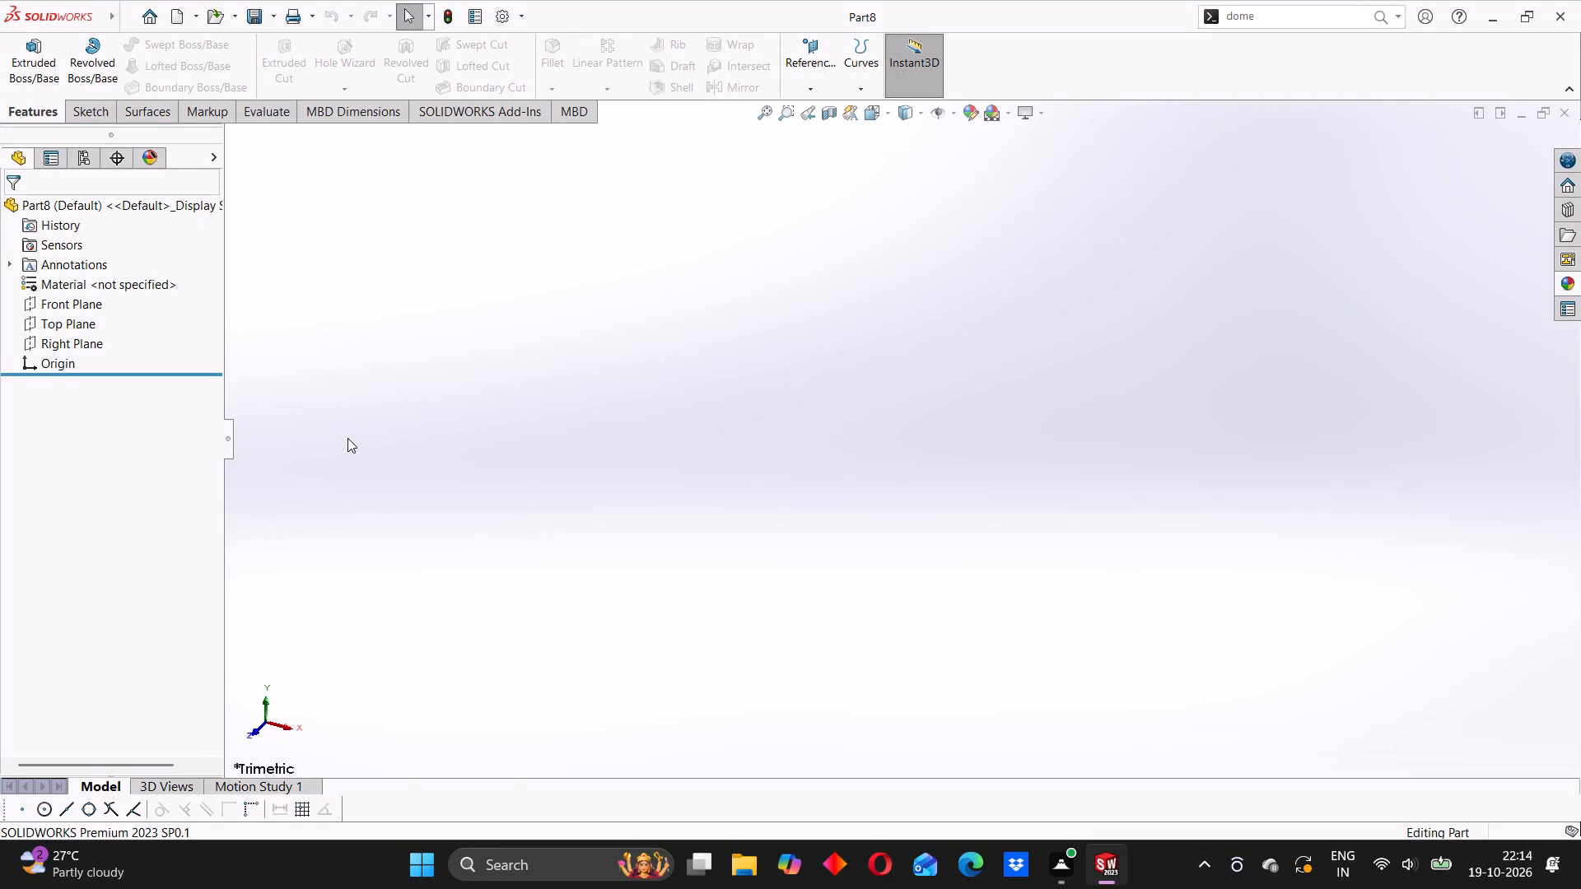
Start a sketch on the Front Plane and draw a vertical centerline about 160 mm long through the origin.
click(48, 302)
click(64, 283)
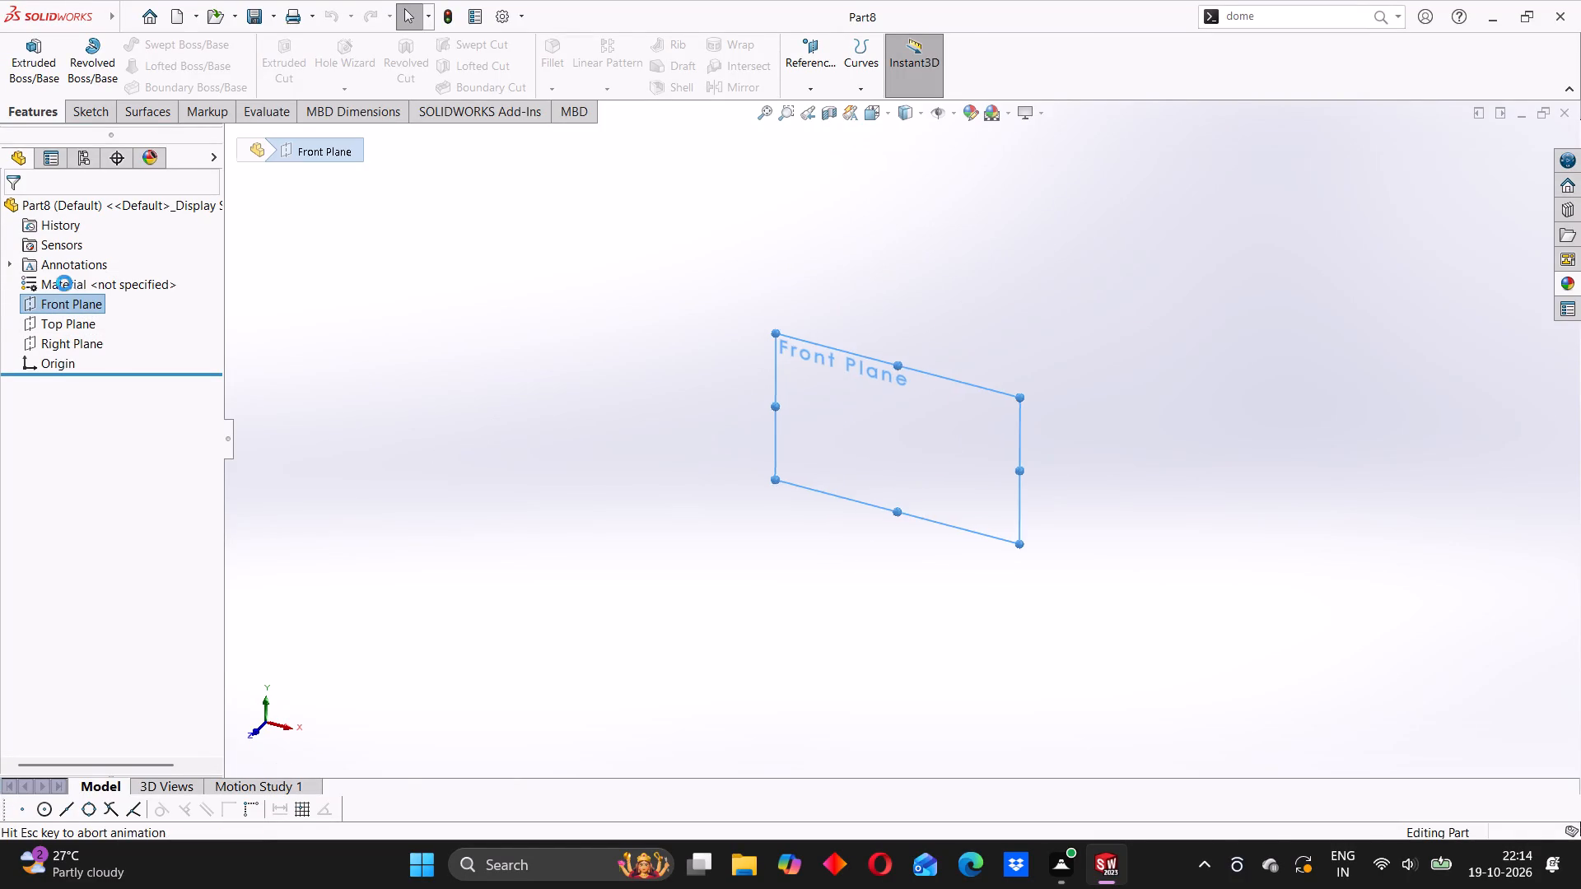
click(548, 442)
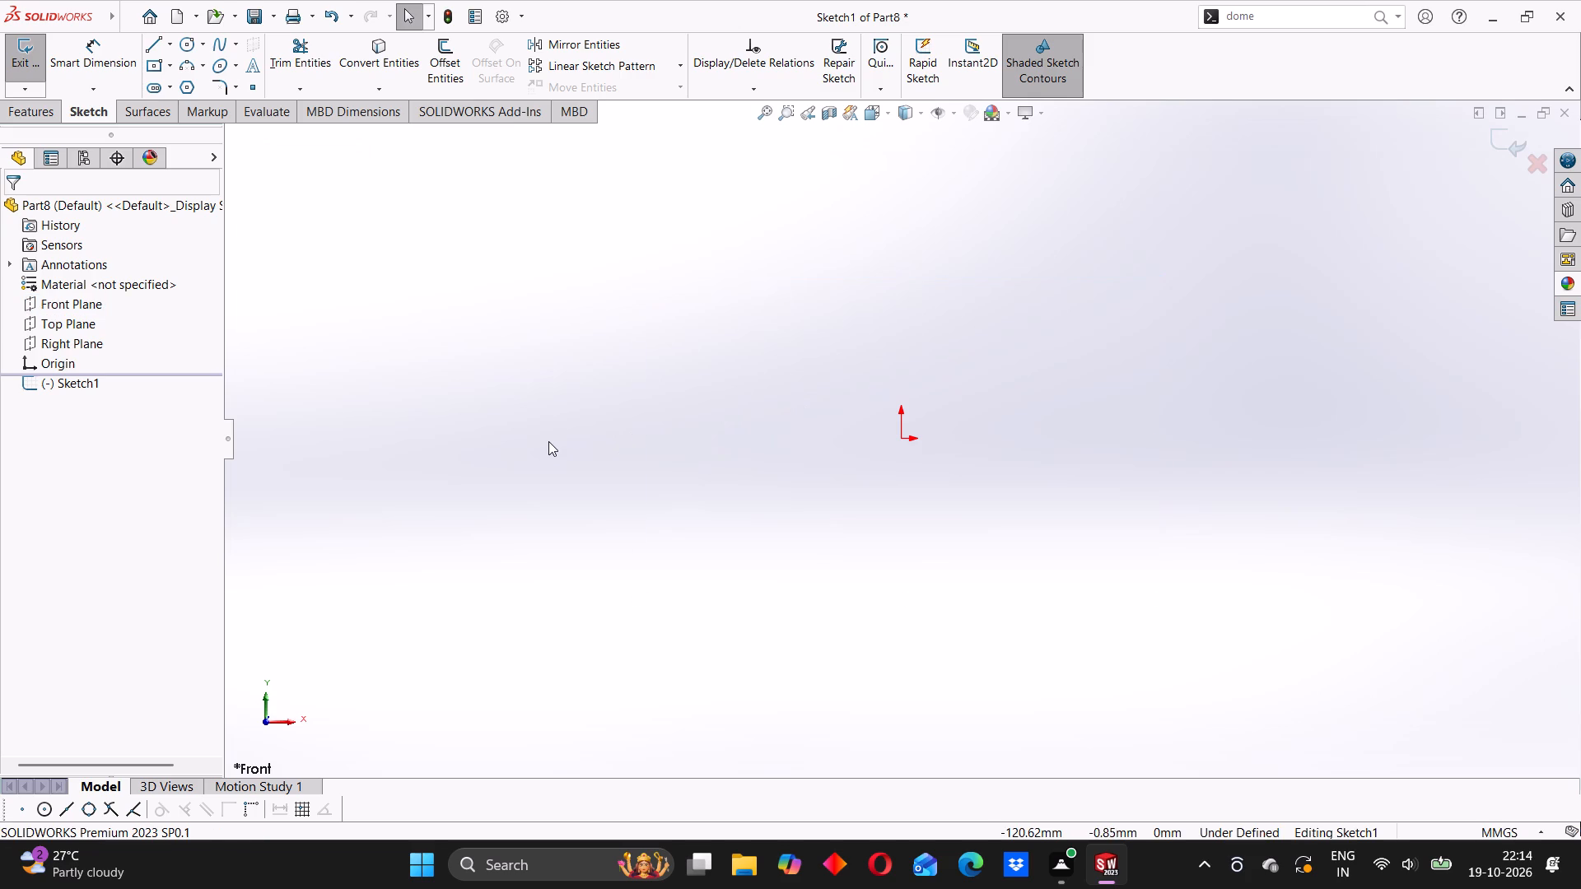
click(170, 46)
click(183, 90)
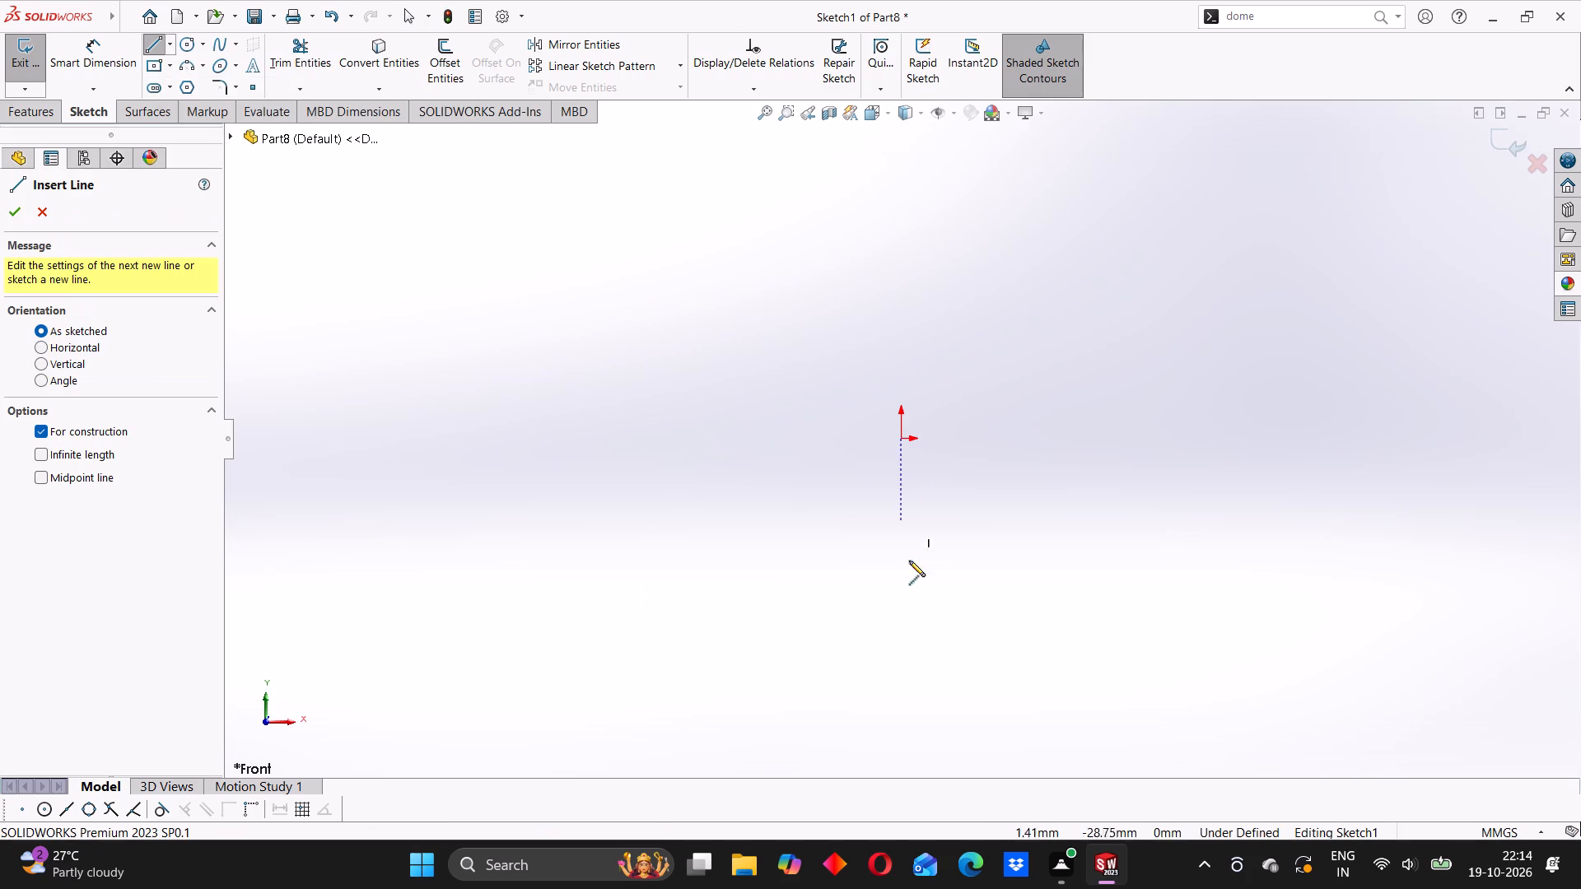
click(899, 667)
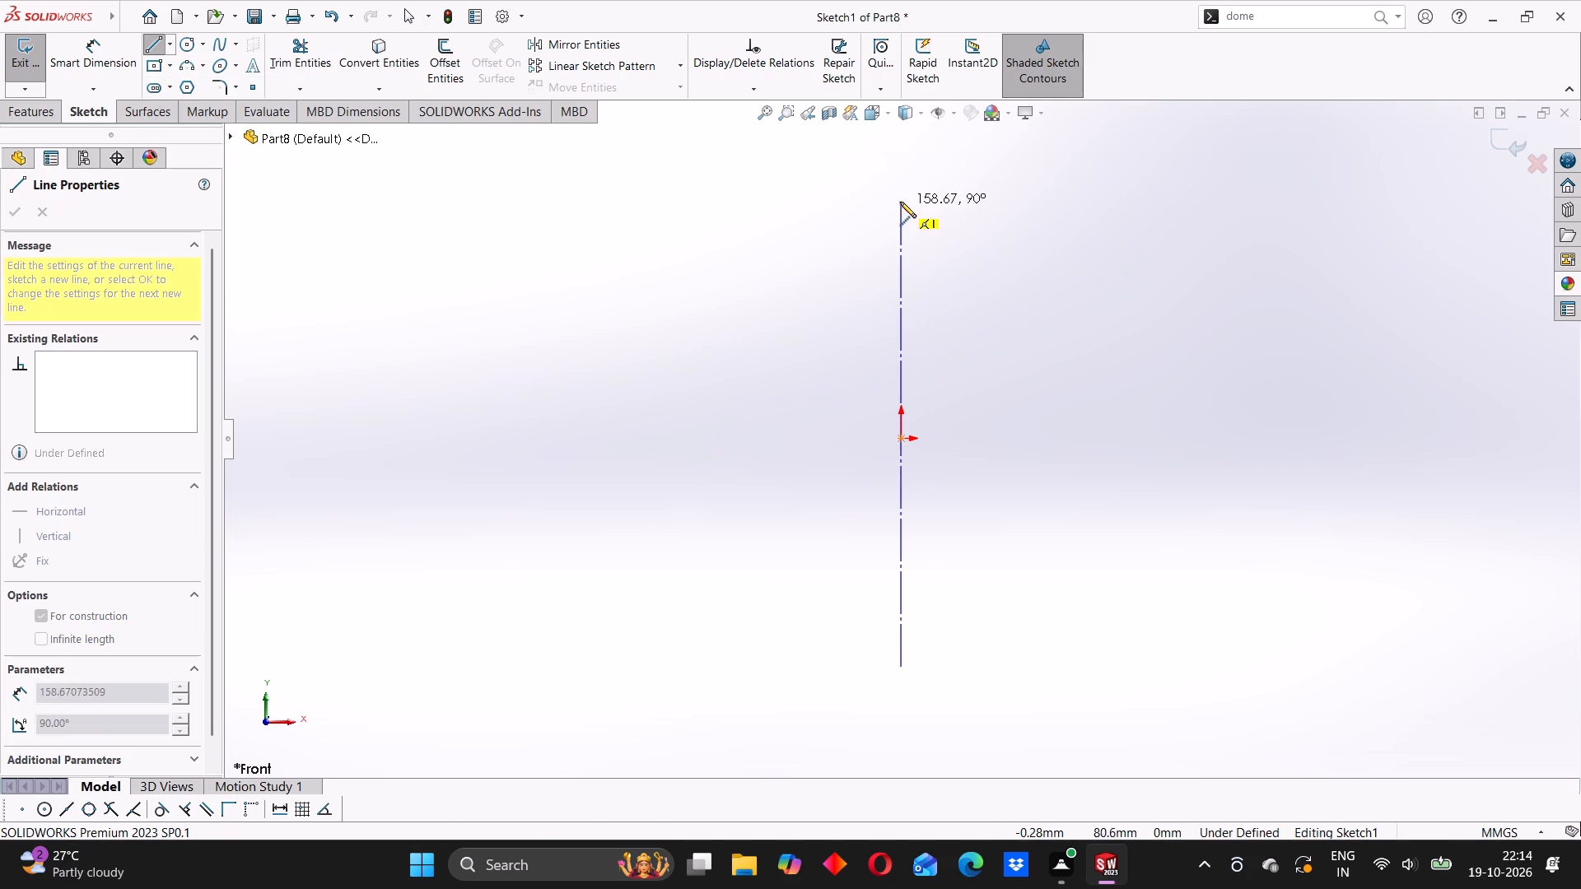
click(900, 193)
right_click(669, 199)
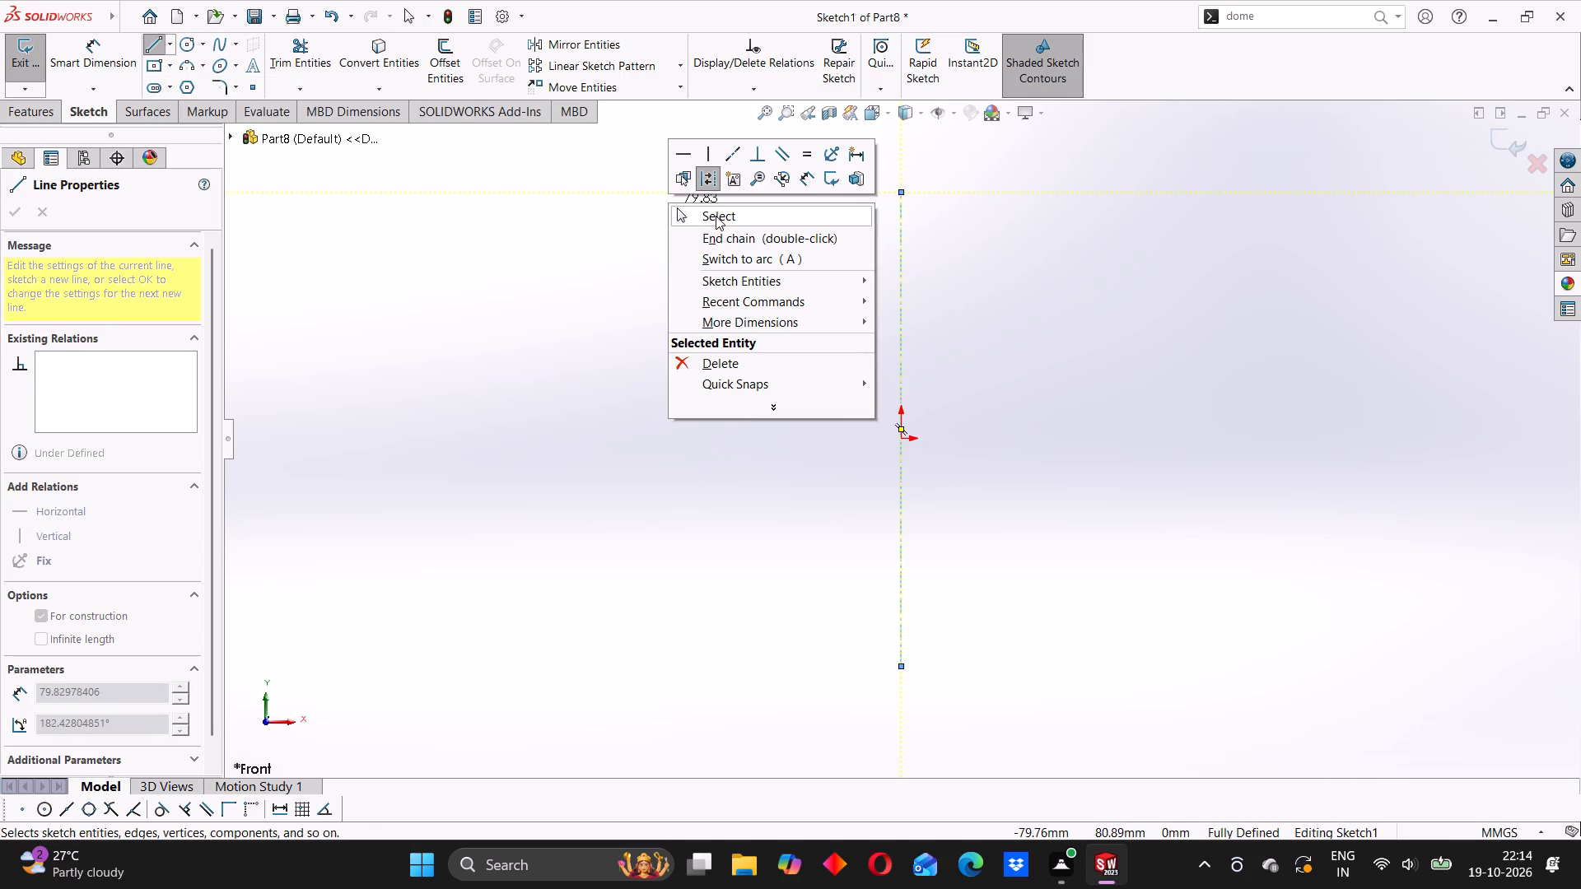
click(716, 216)
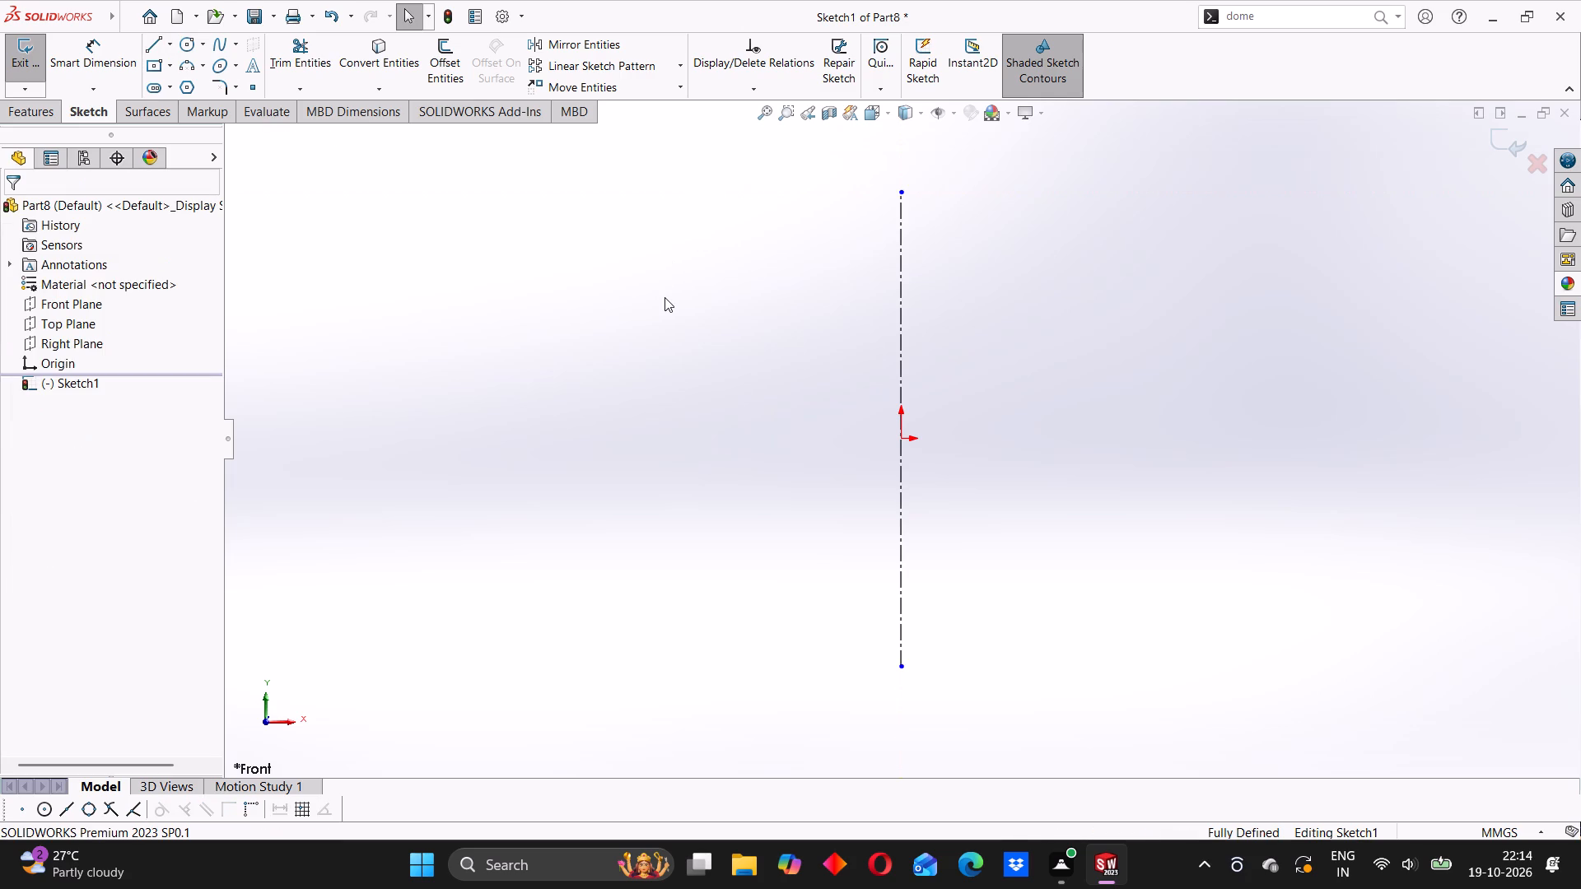
Draw a horizontal centerline through the origin, extending to both sides of the vertical centerline.
click(171, 41)
click(177, 86)
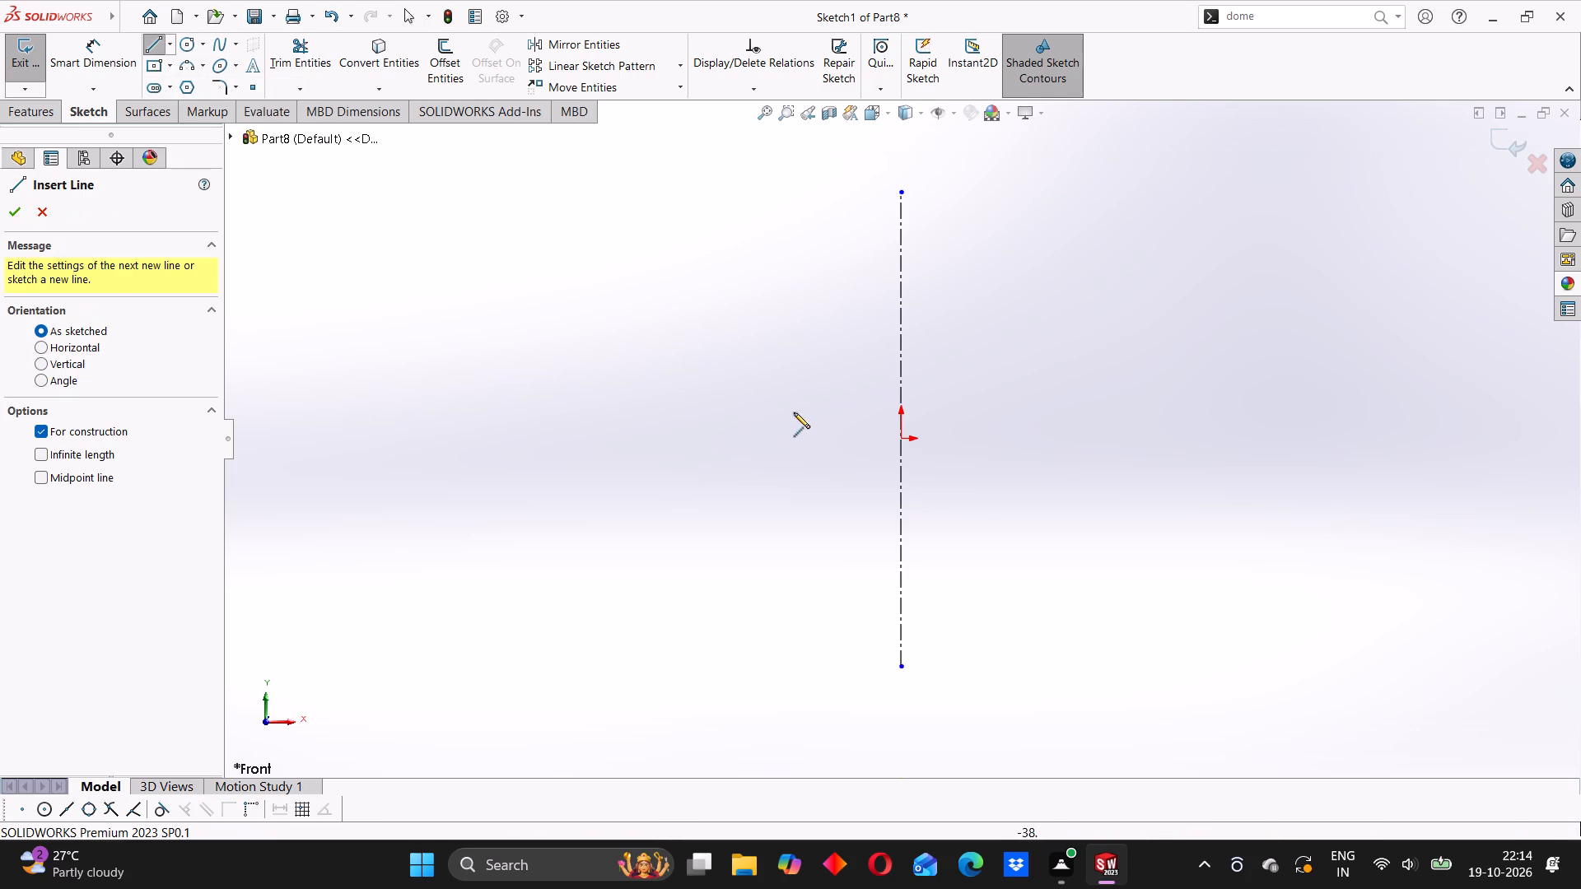
drag(599, 440, 607, 441)
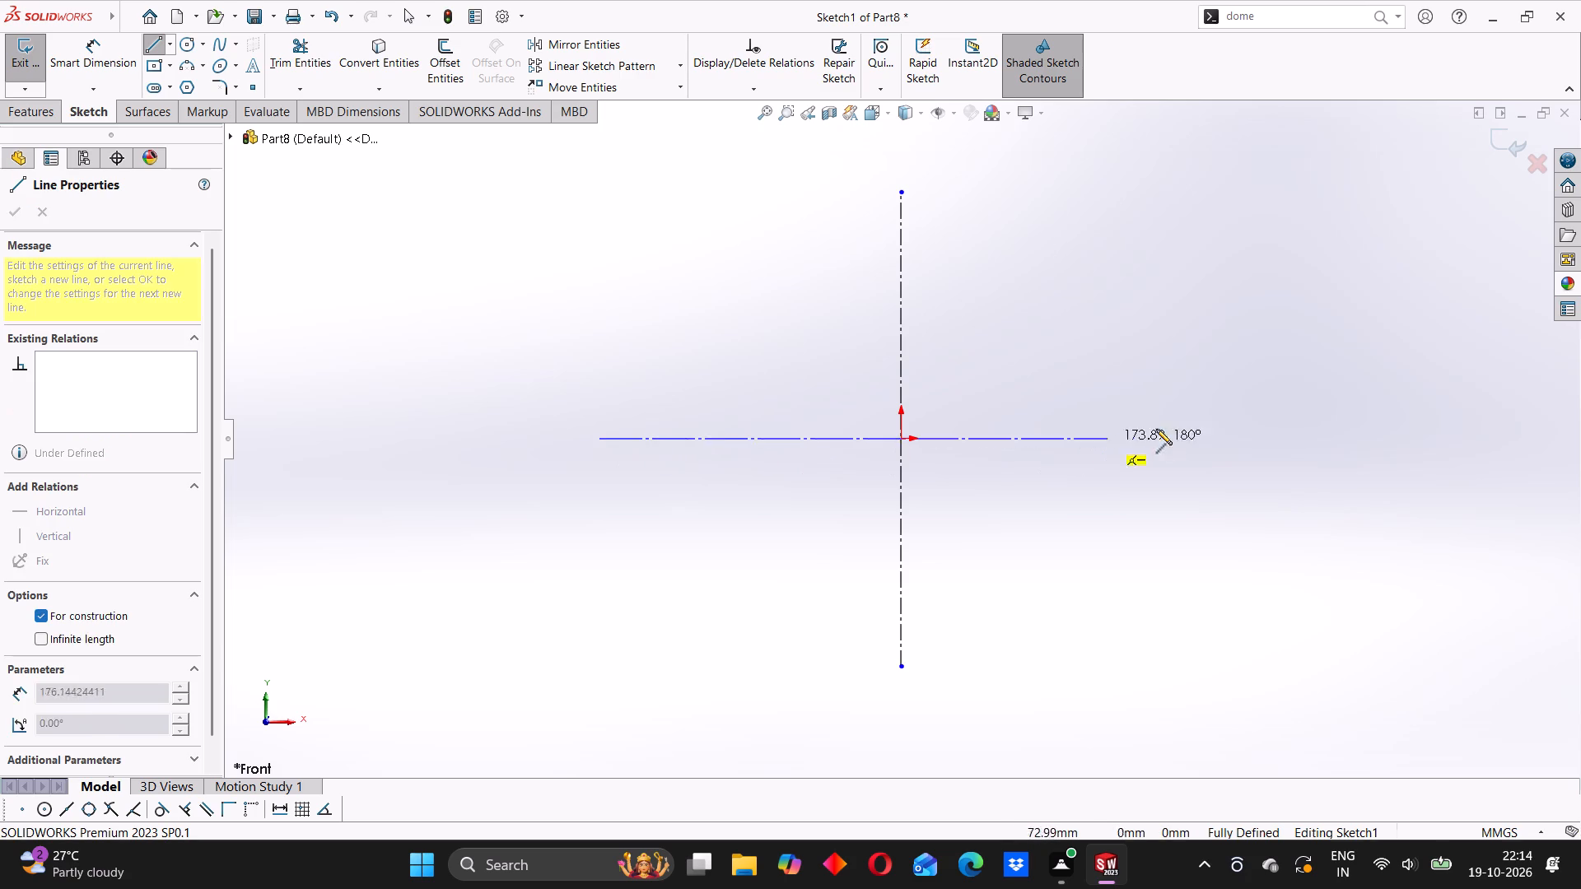
click(1256, 440)
right_click(1243, 283)
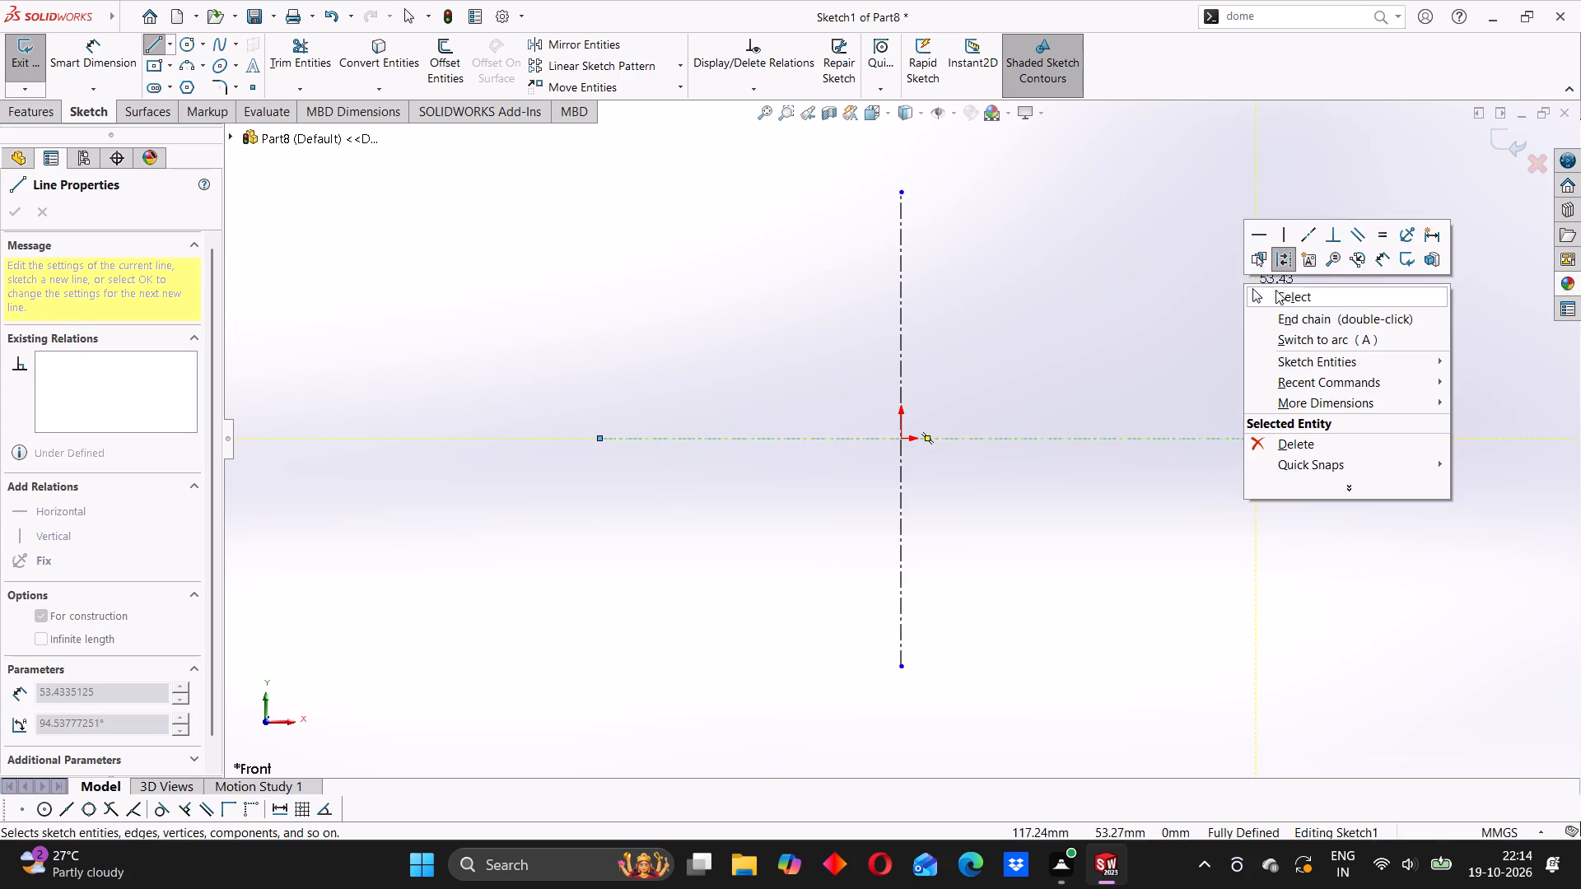
click(1281, 291)
click(489, 365)
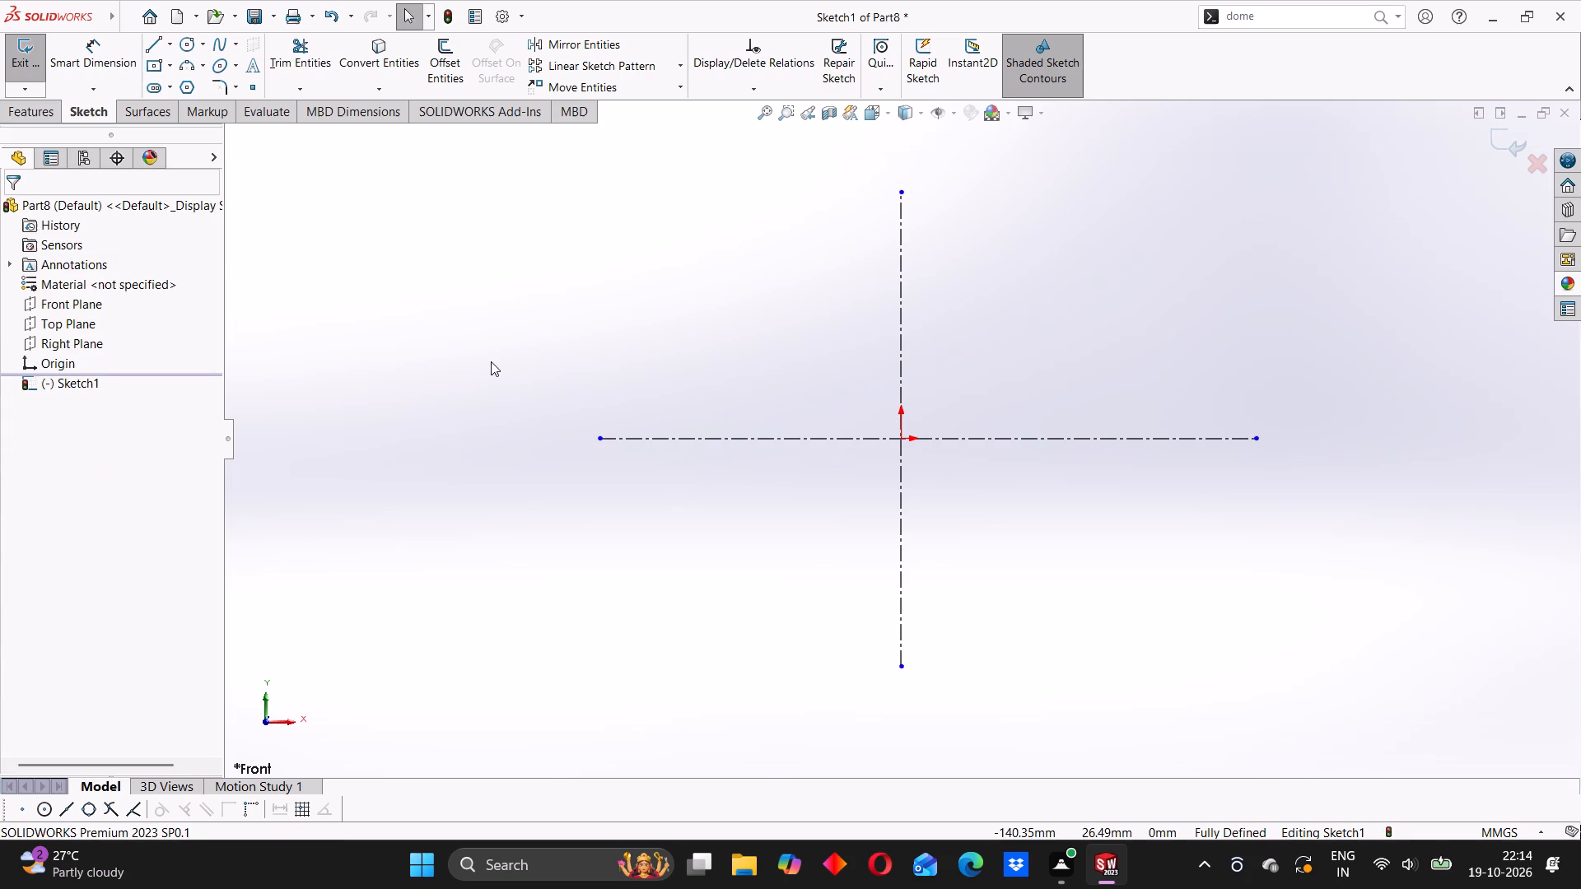
Sketch a circle of about 41 mm radius centred on the lower endpoint of the vertical centerline.
click(186, 44)
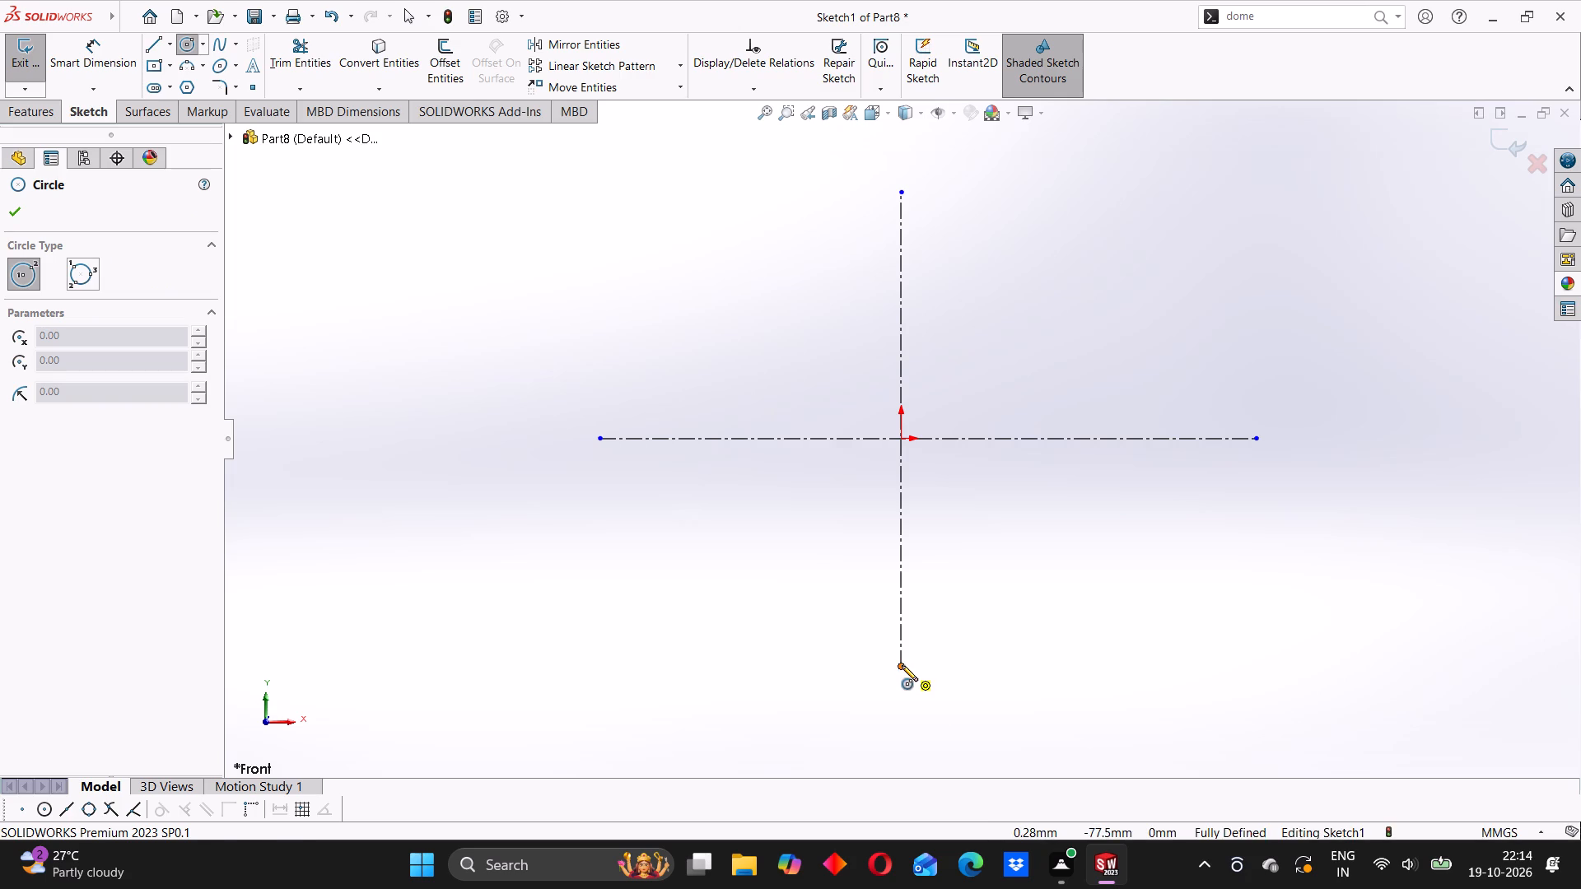
click(902, 665)
click(953, 558)
scroll(772, 602, up, 3)
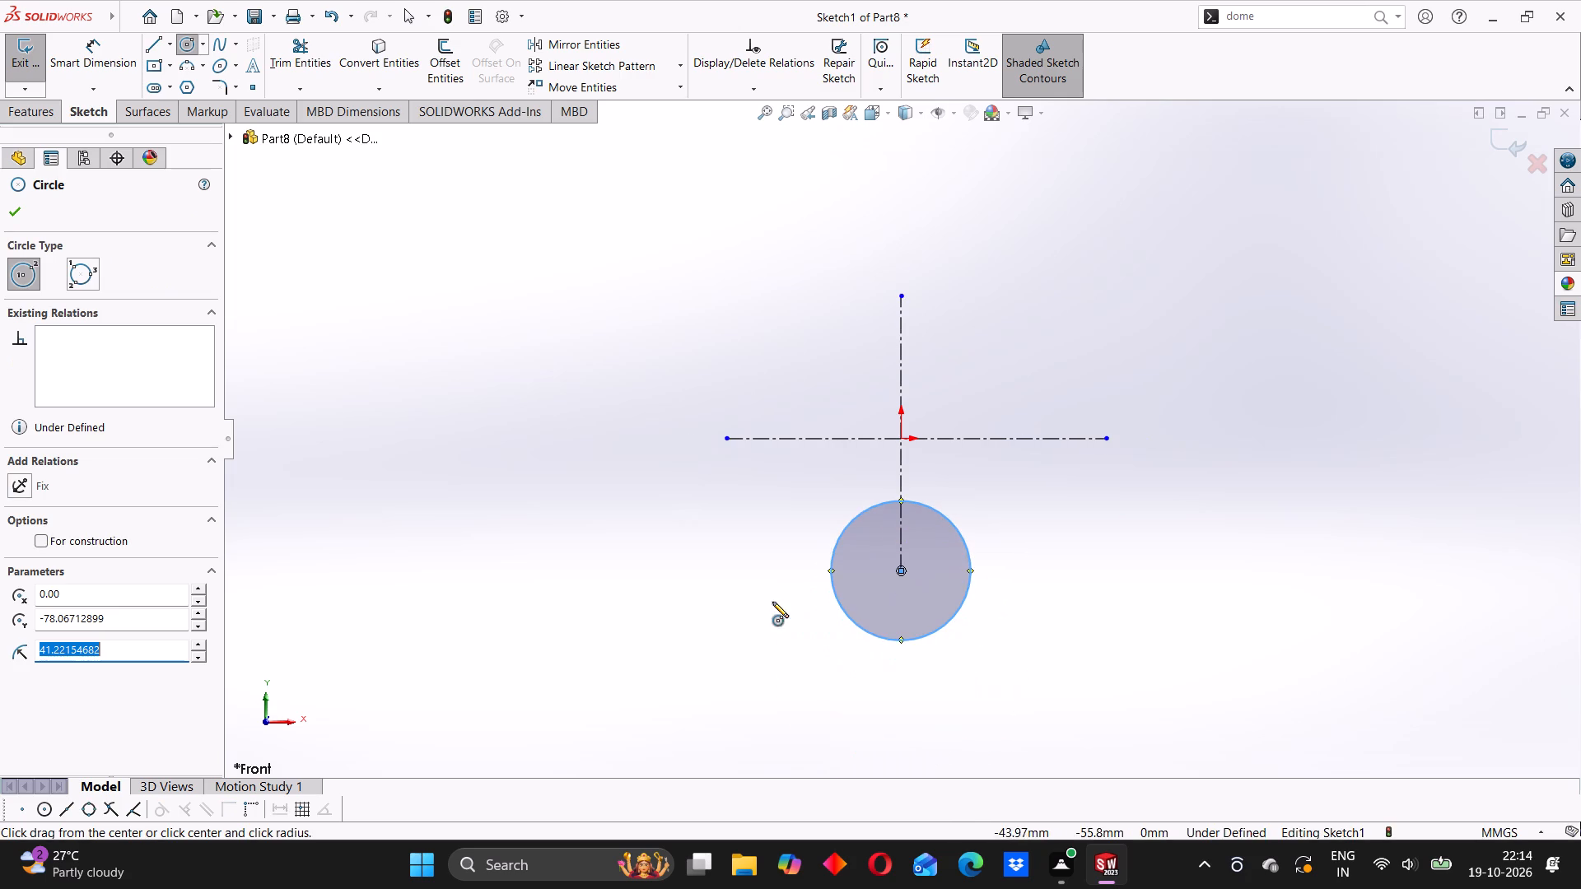
click(183, 49)
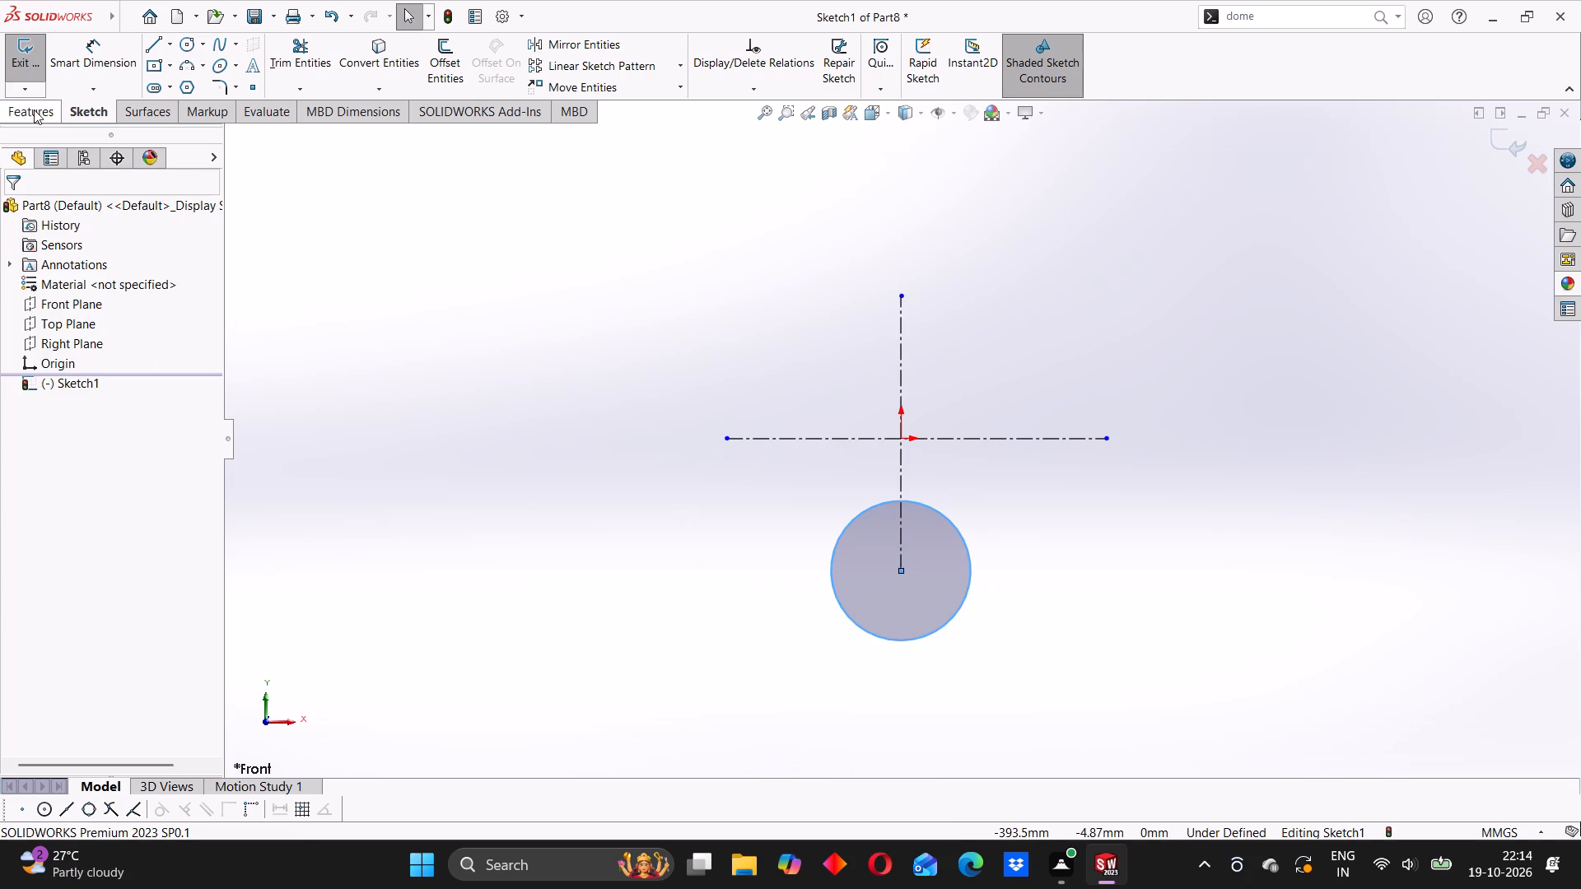
Dimension the circle's diameter at 72 mm.
click(73, 56)
click(972, 578)
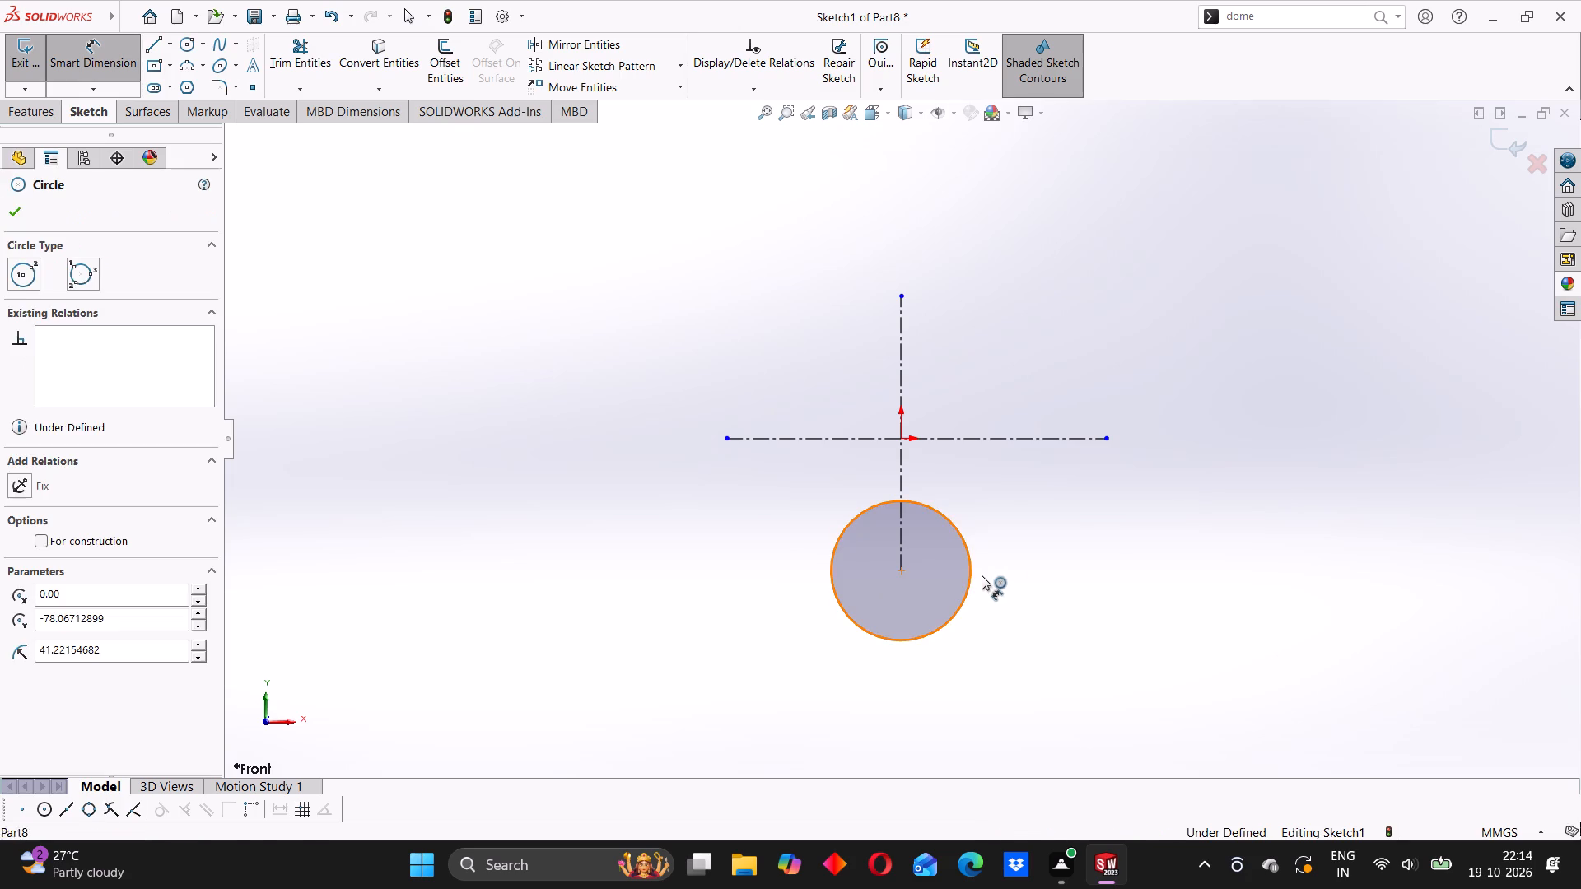
click(1007, 571)
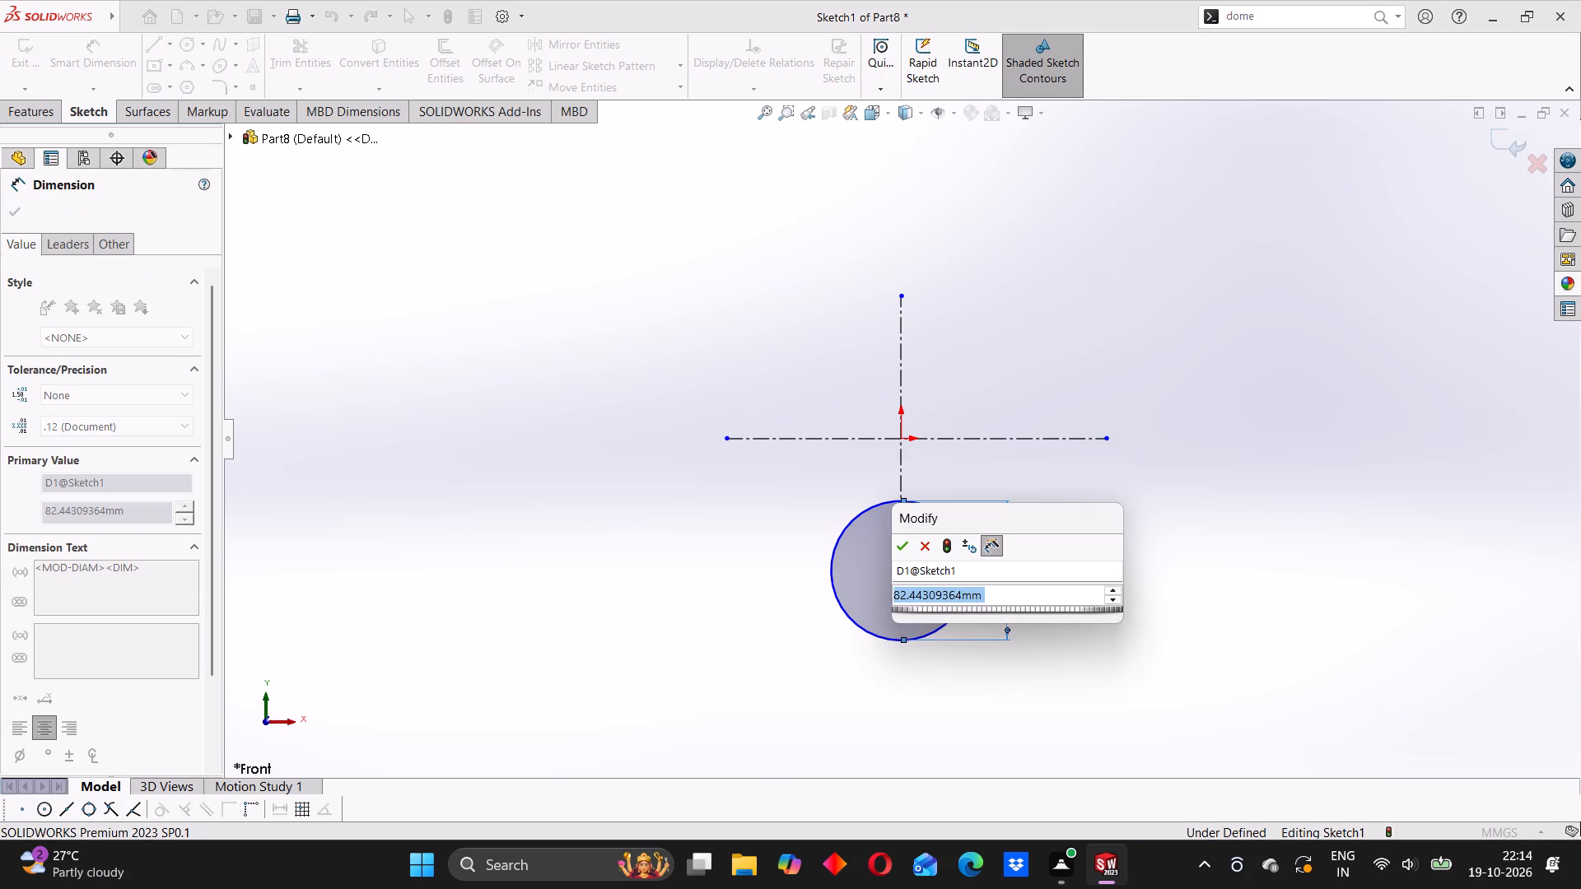
text(72)
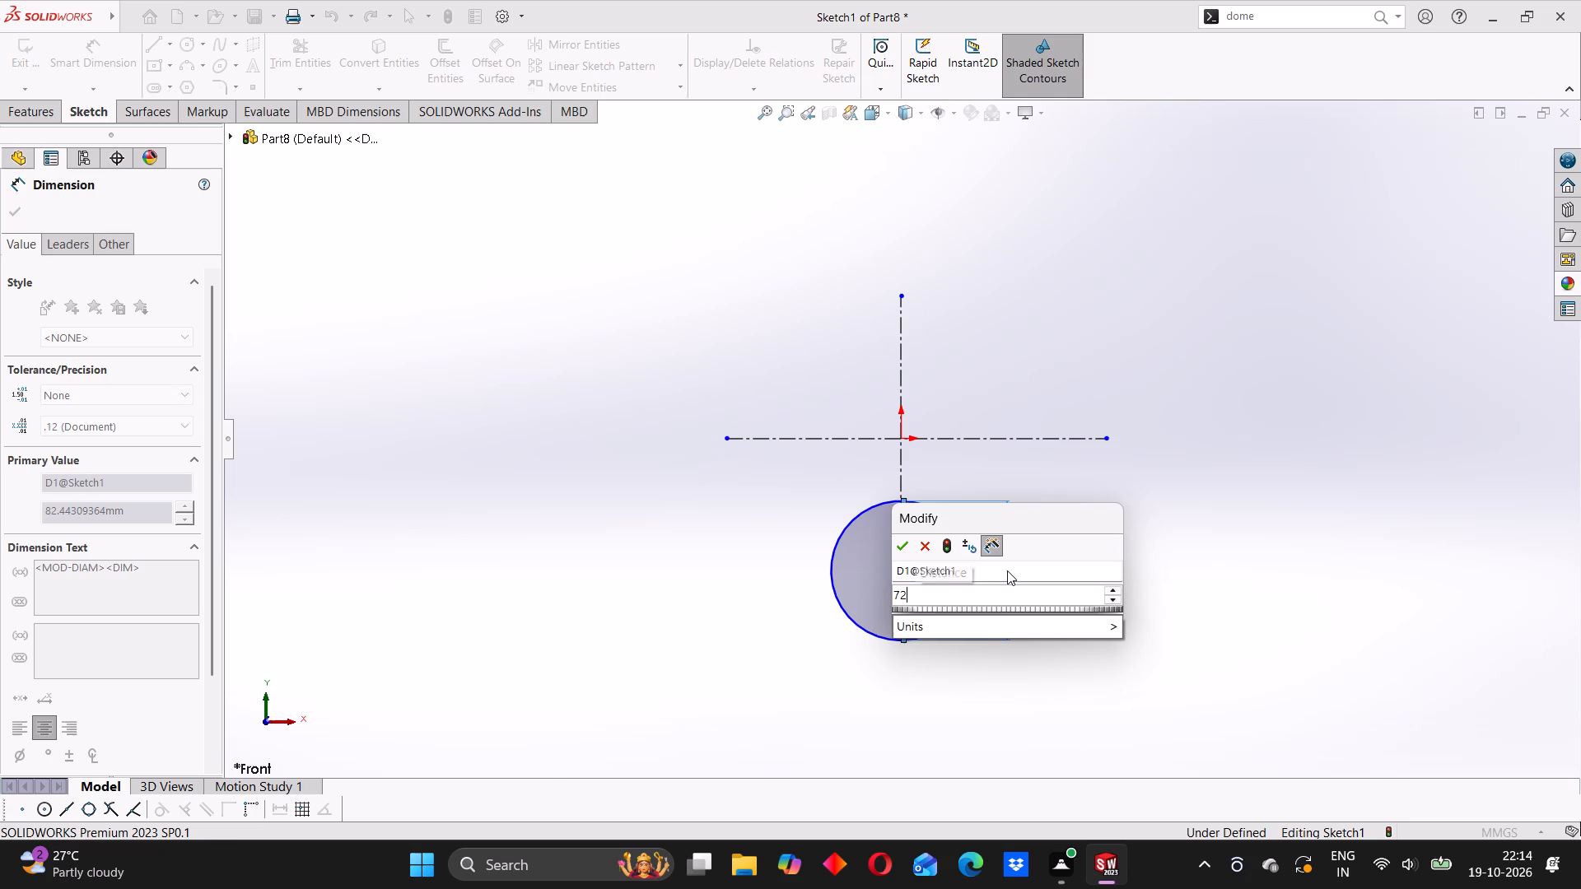
key(Return)
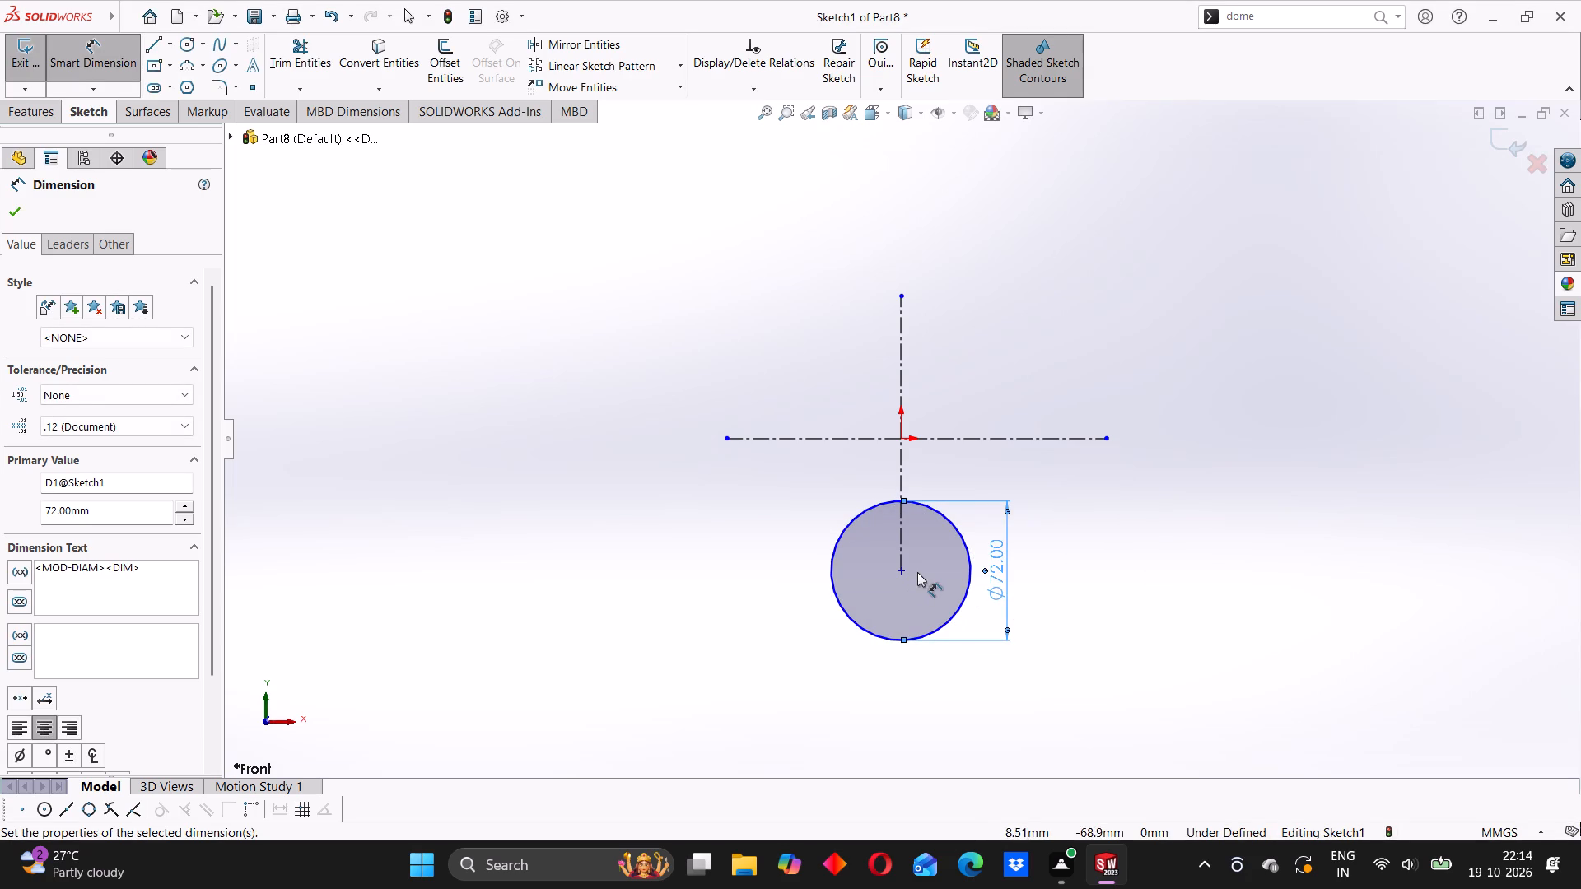
click(647, 570)
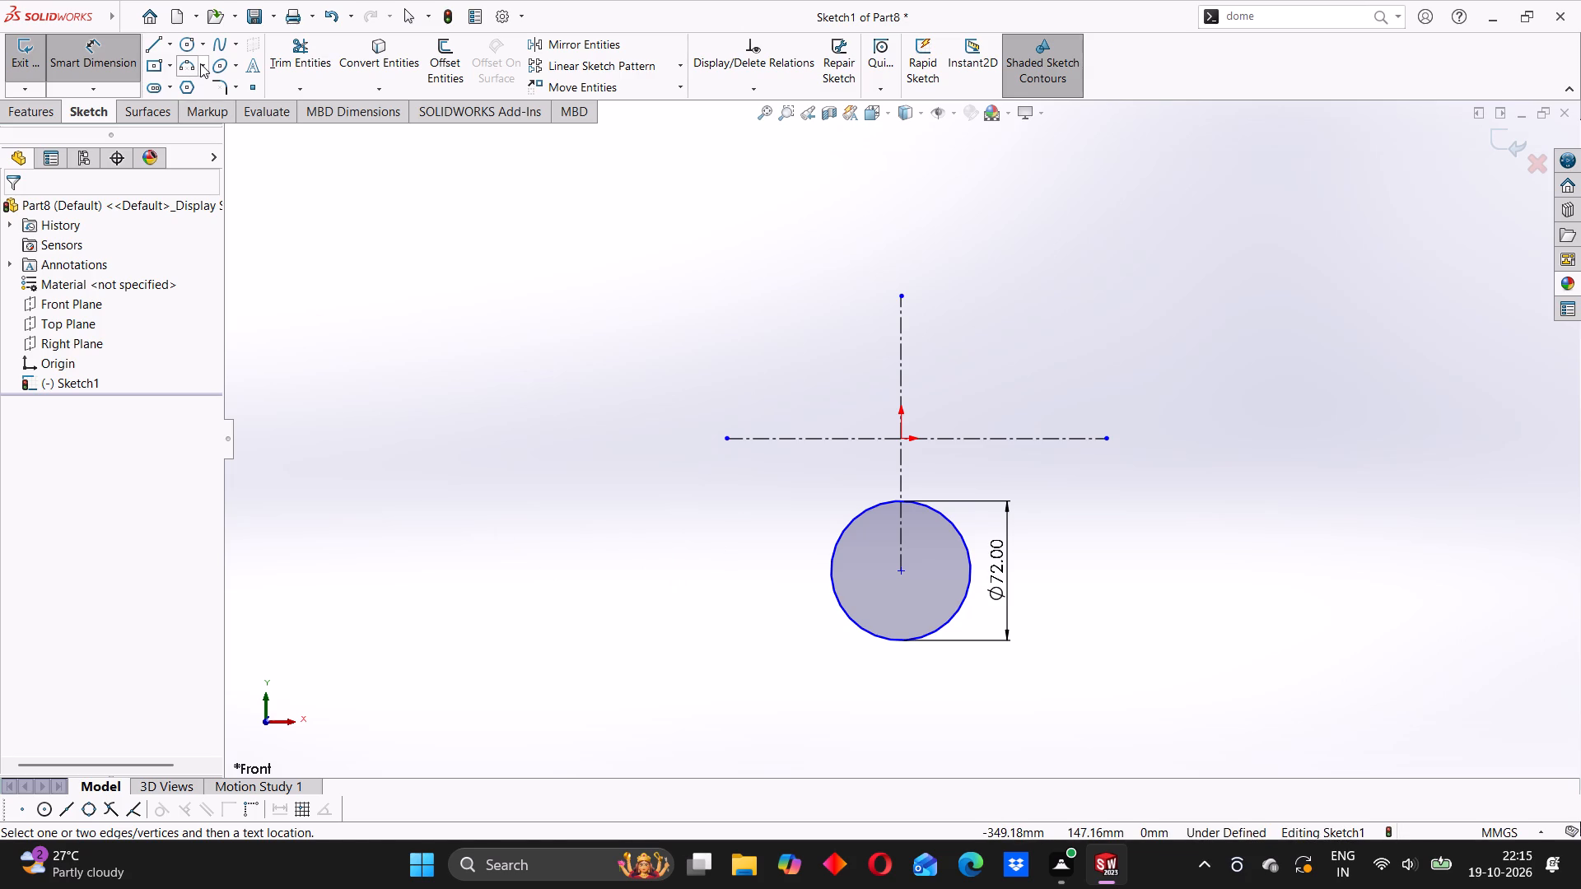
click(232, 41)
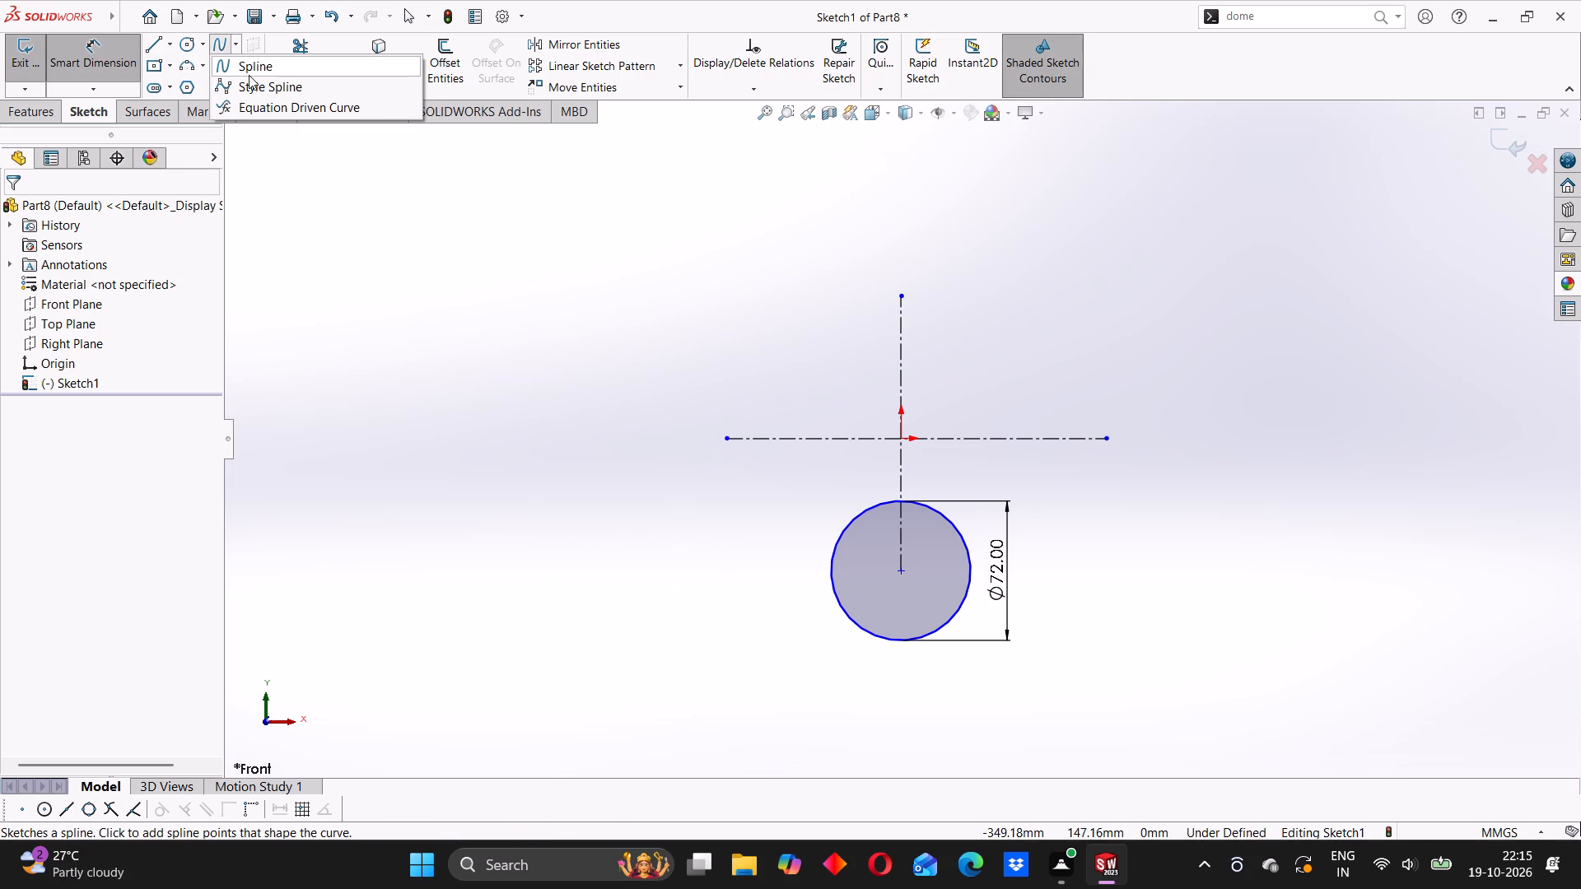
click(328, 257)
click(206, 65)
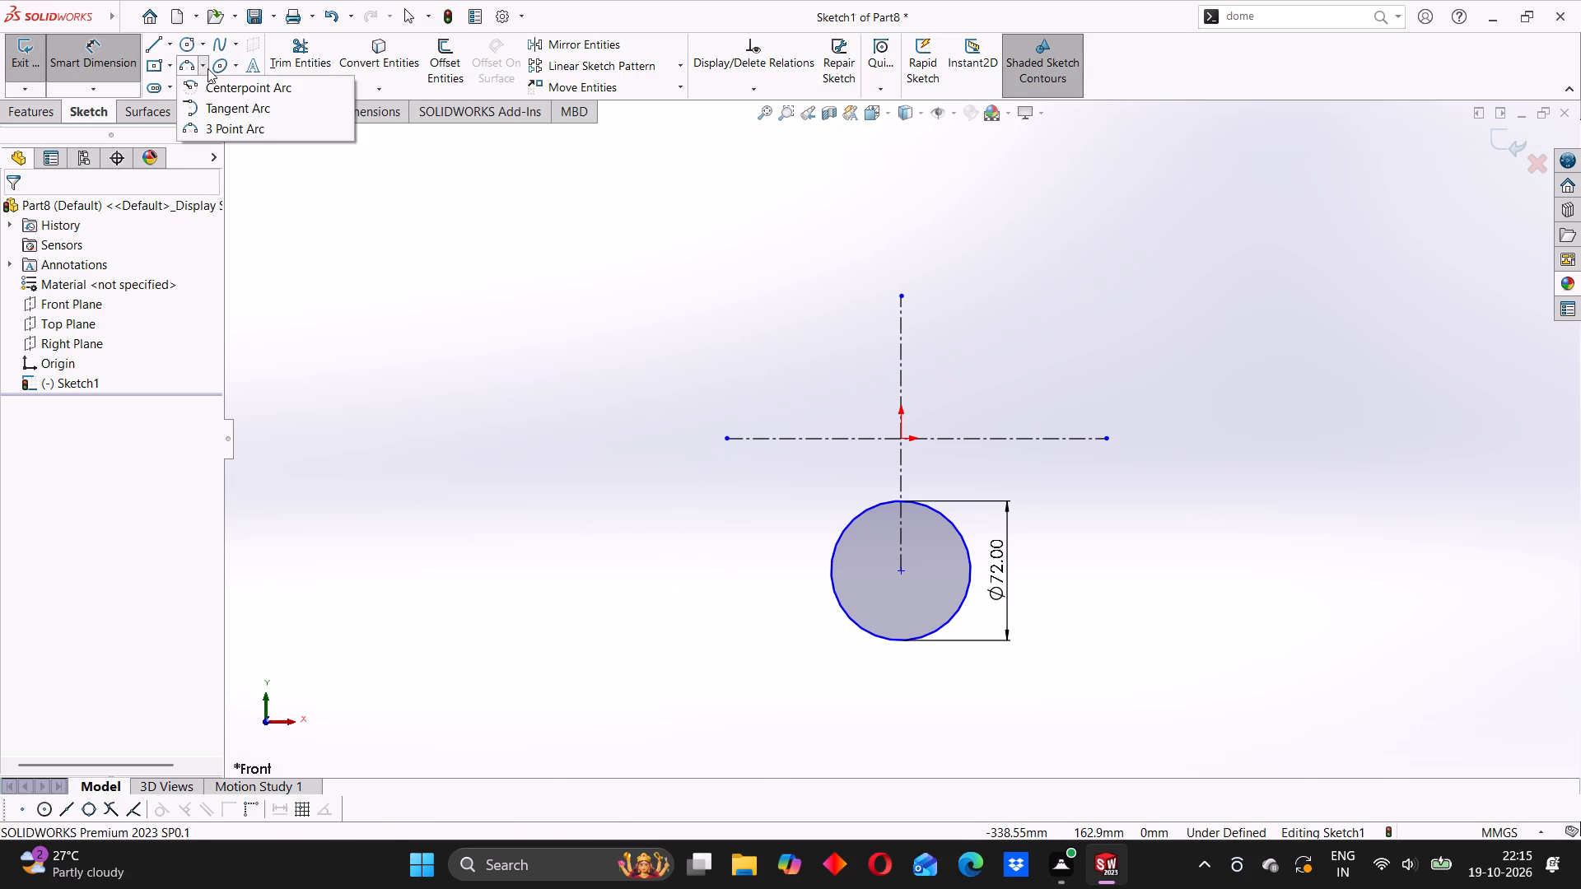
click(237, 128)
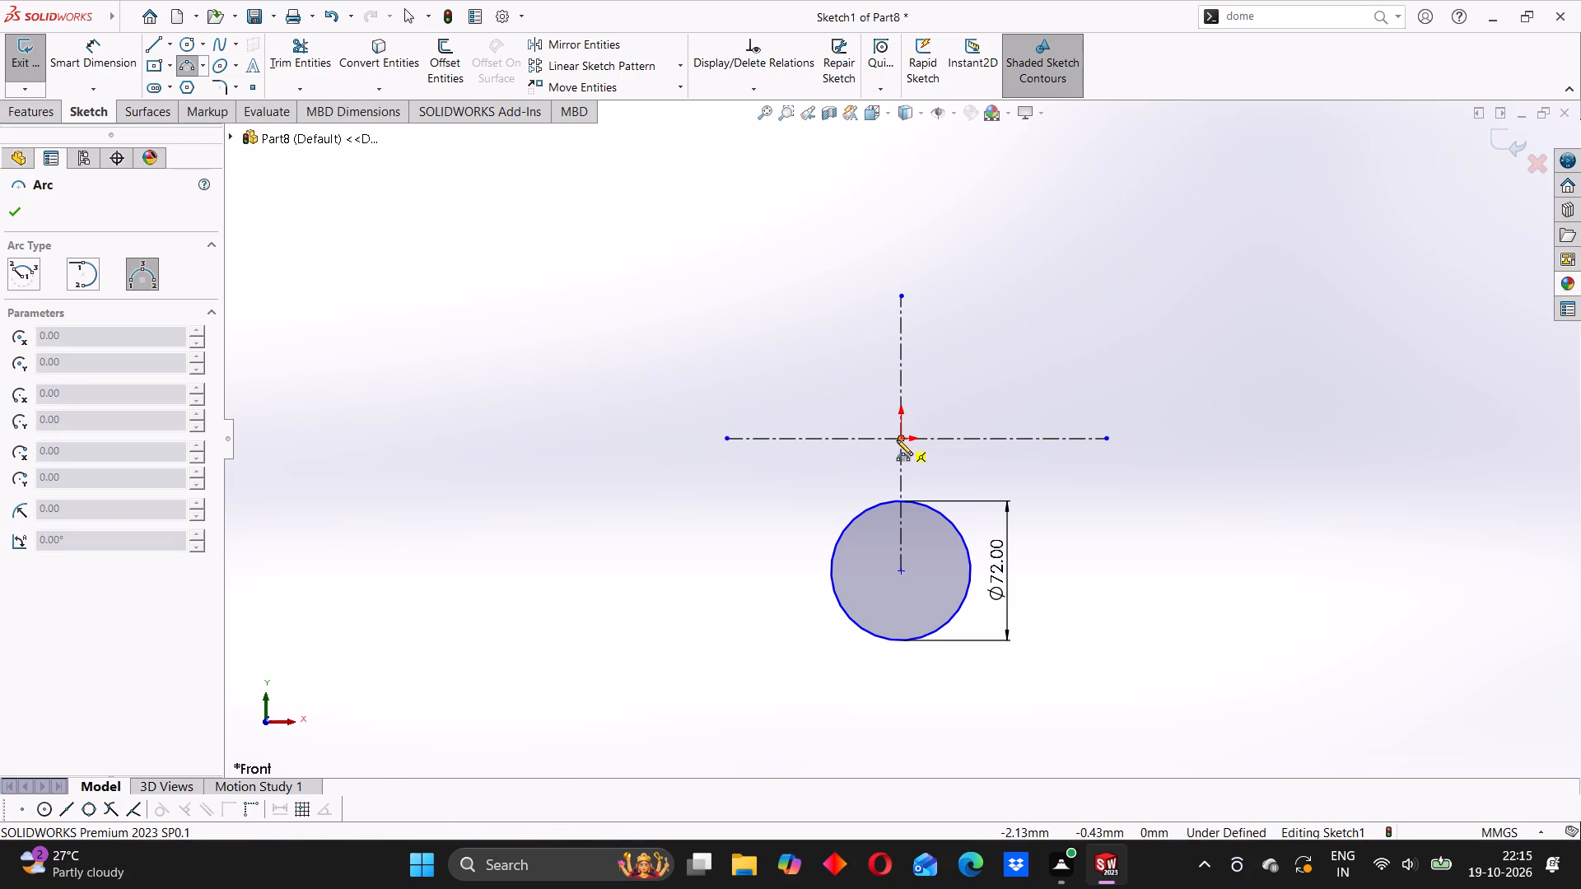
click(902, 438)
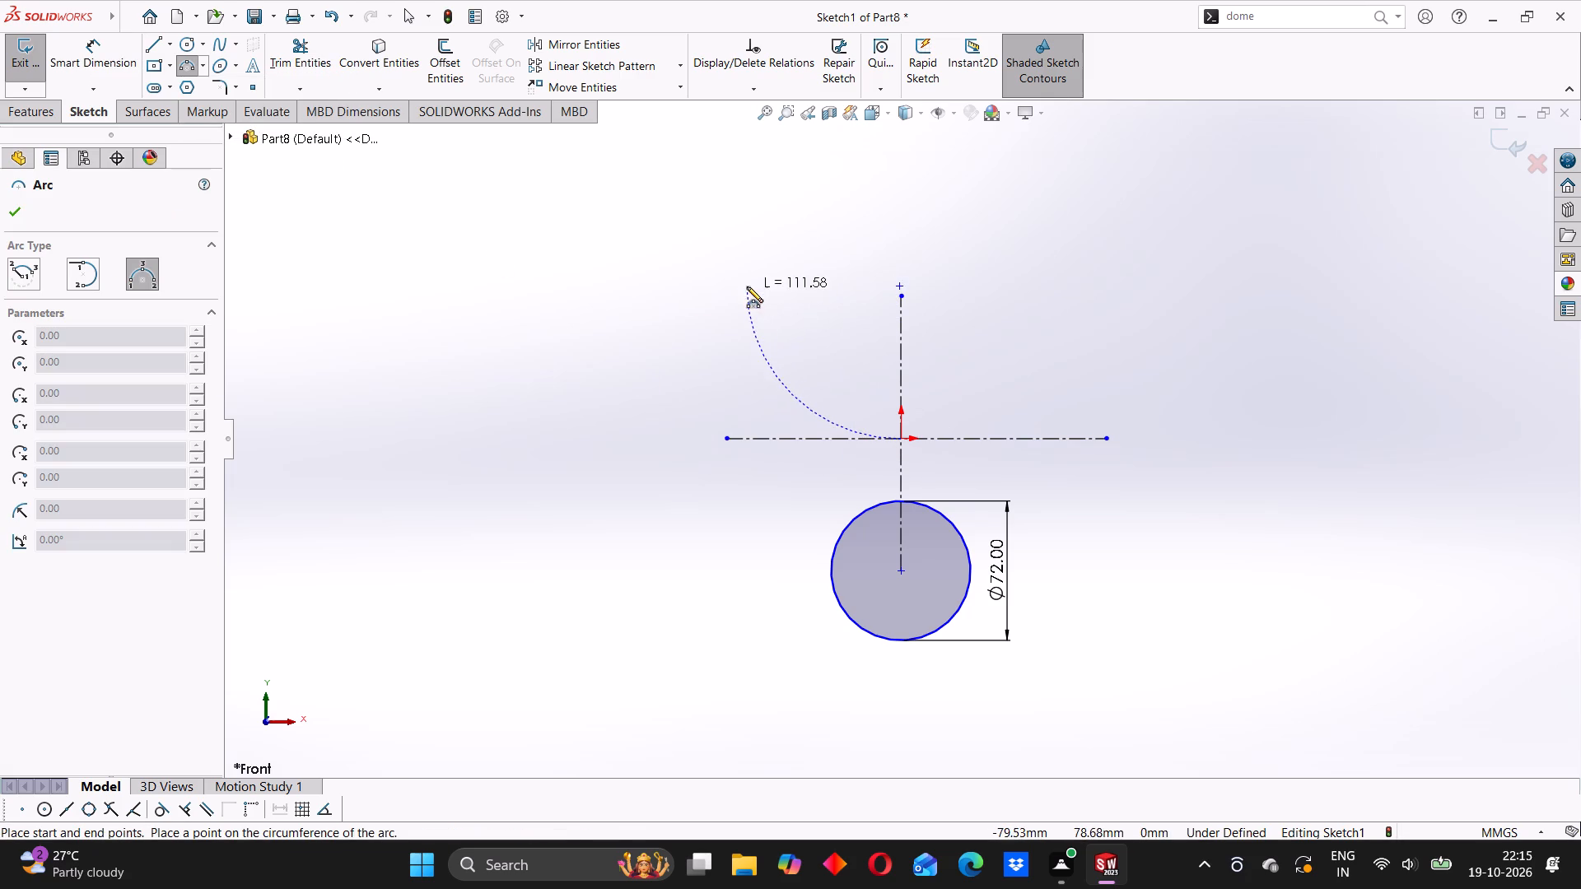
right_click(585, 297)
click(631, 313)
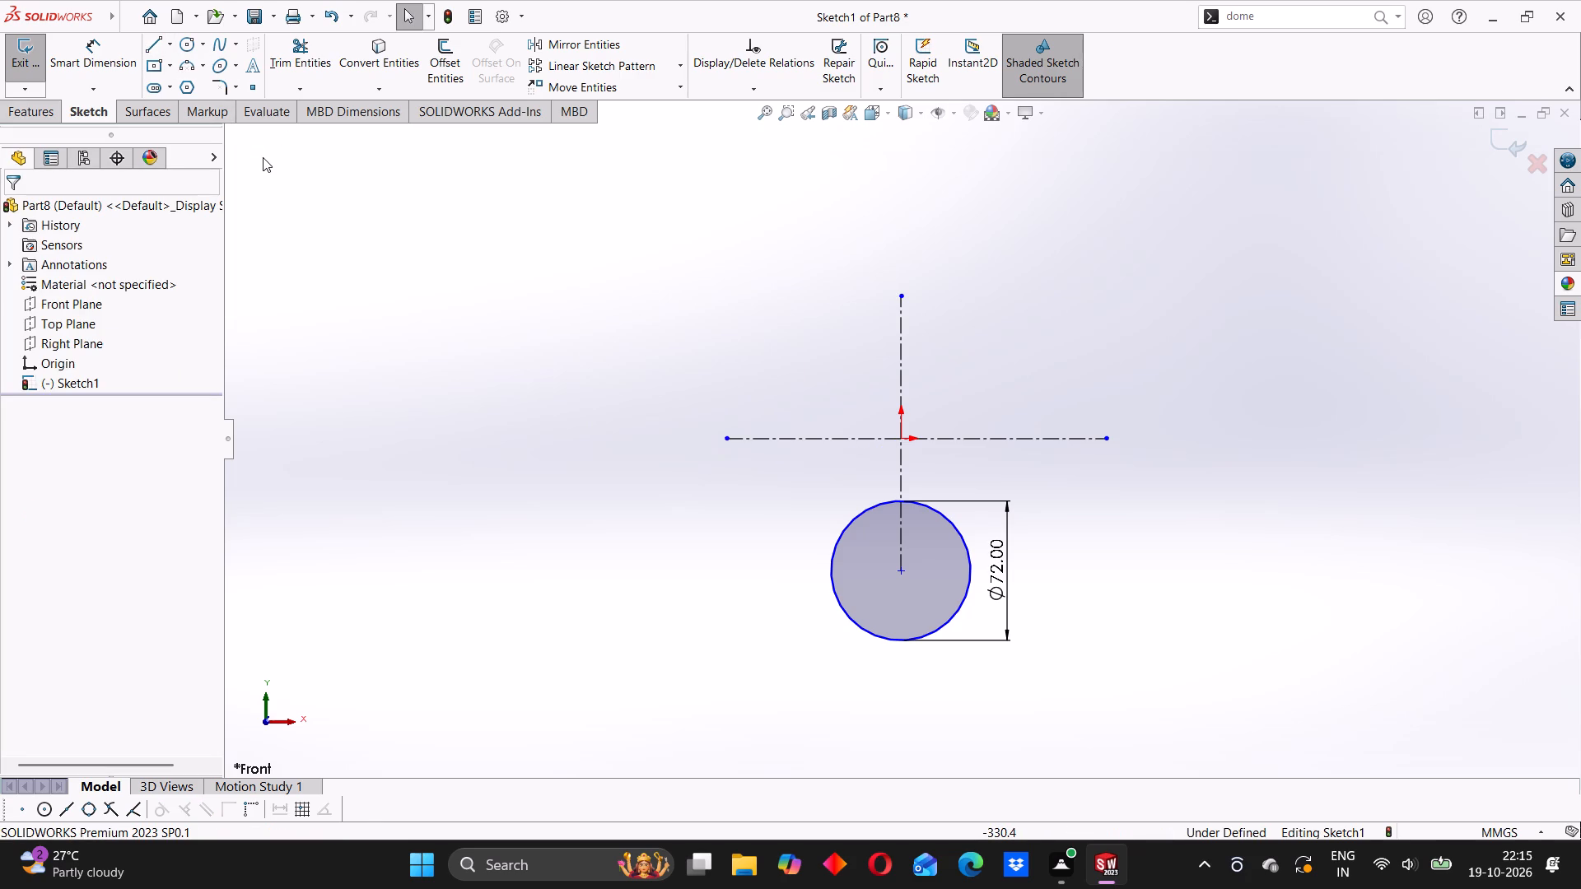
Sketch a centerpoint arc centred on the origin, about 116 mm in radius, spanning about 88° above the vertical centerline.
click(202, 66)
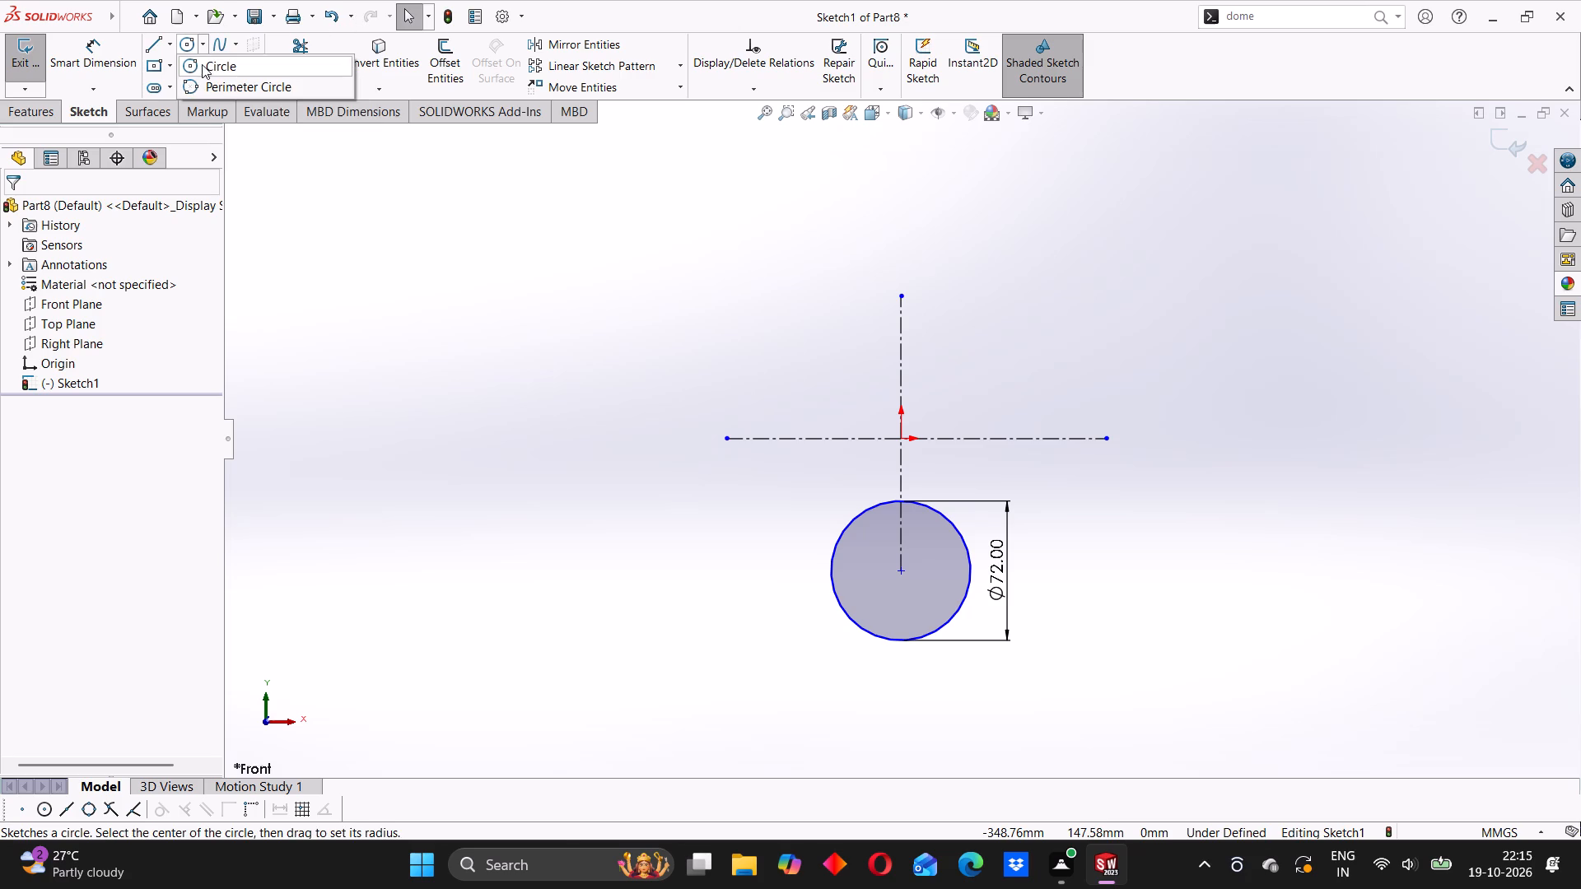
click(291, 228)
click(208, 63)
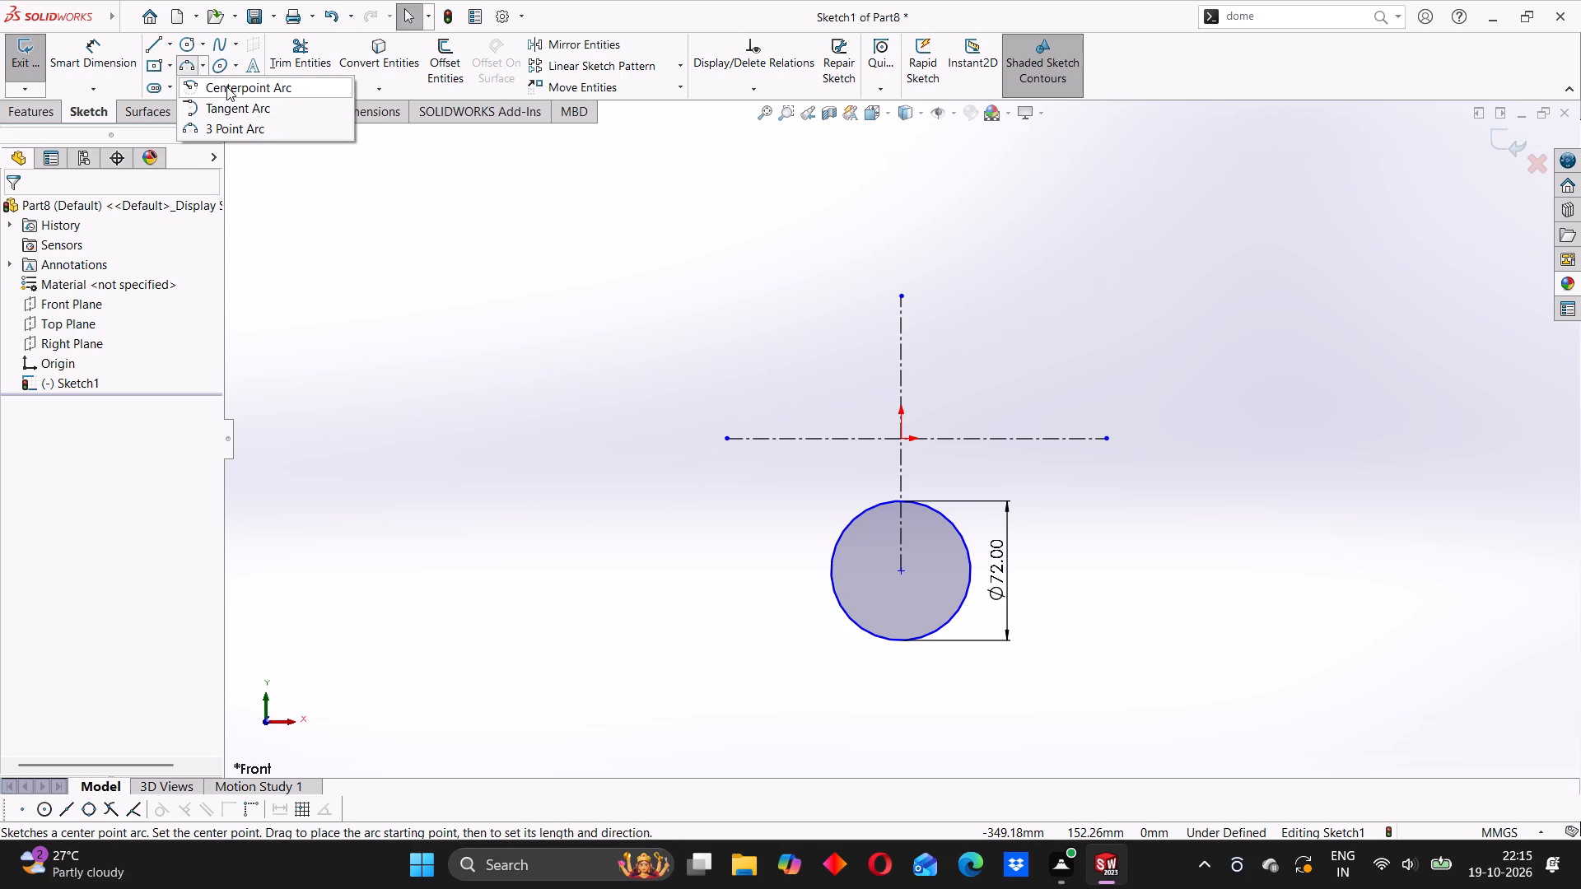
click(226, 86)
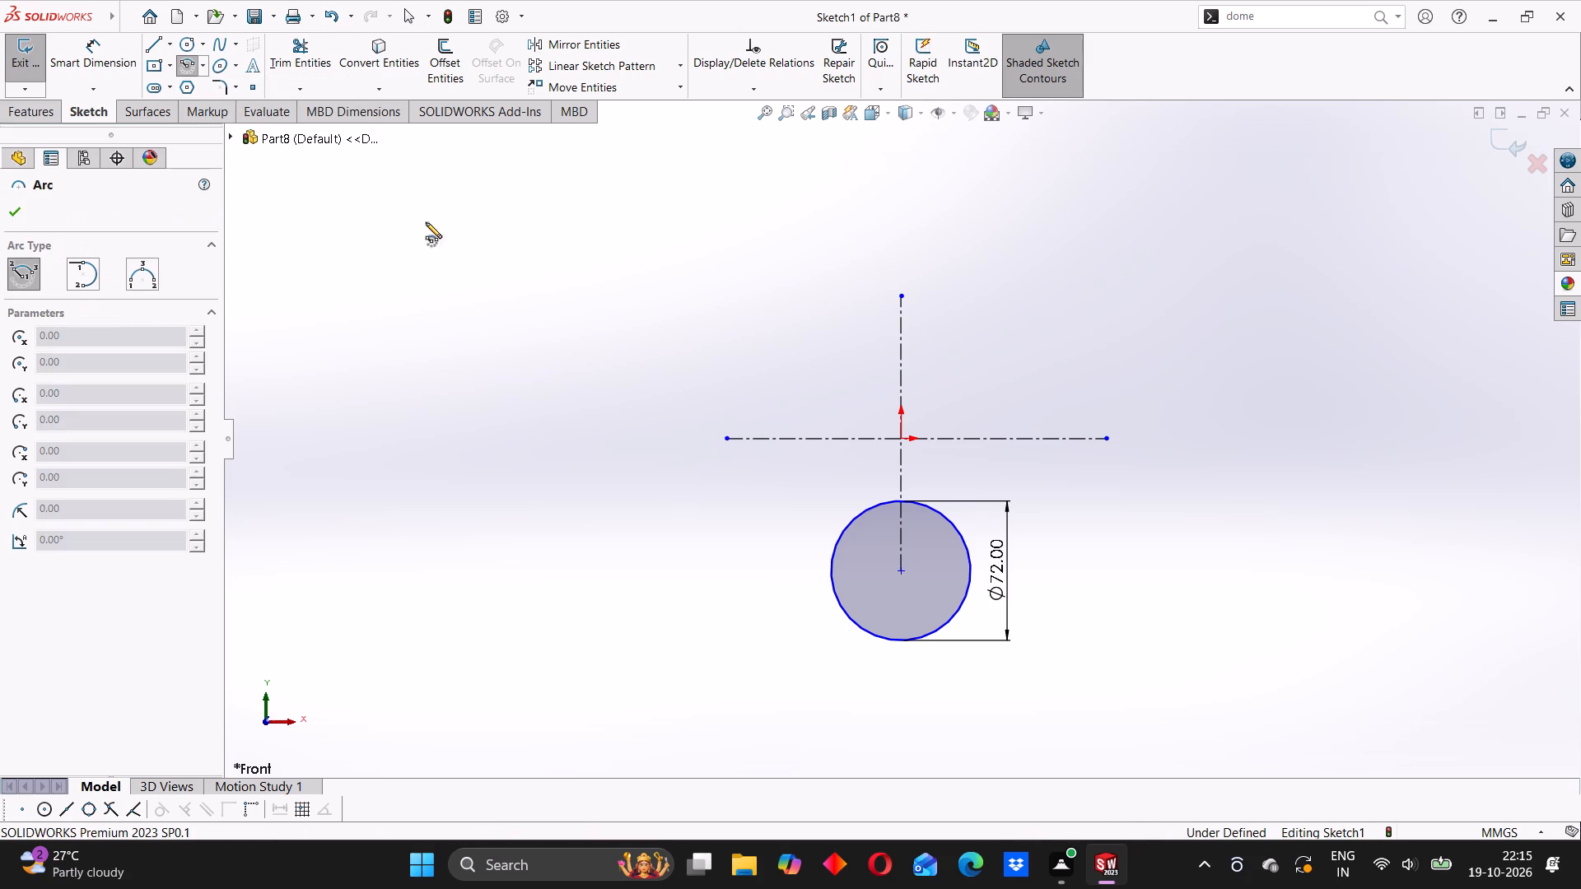
click(901, 440)
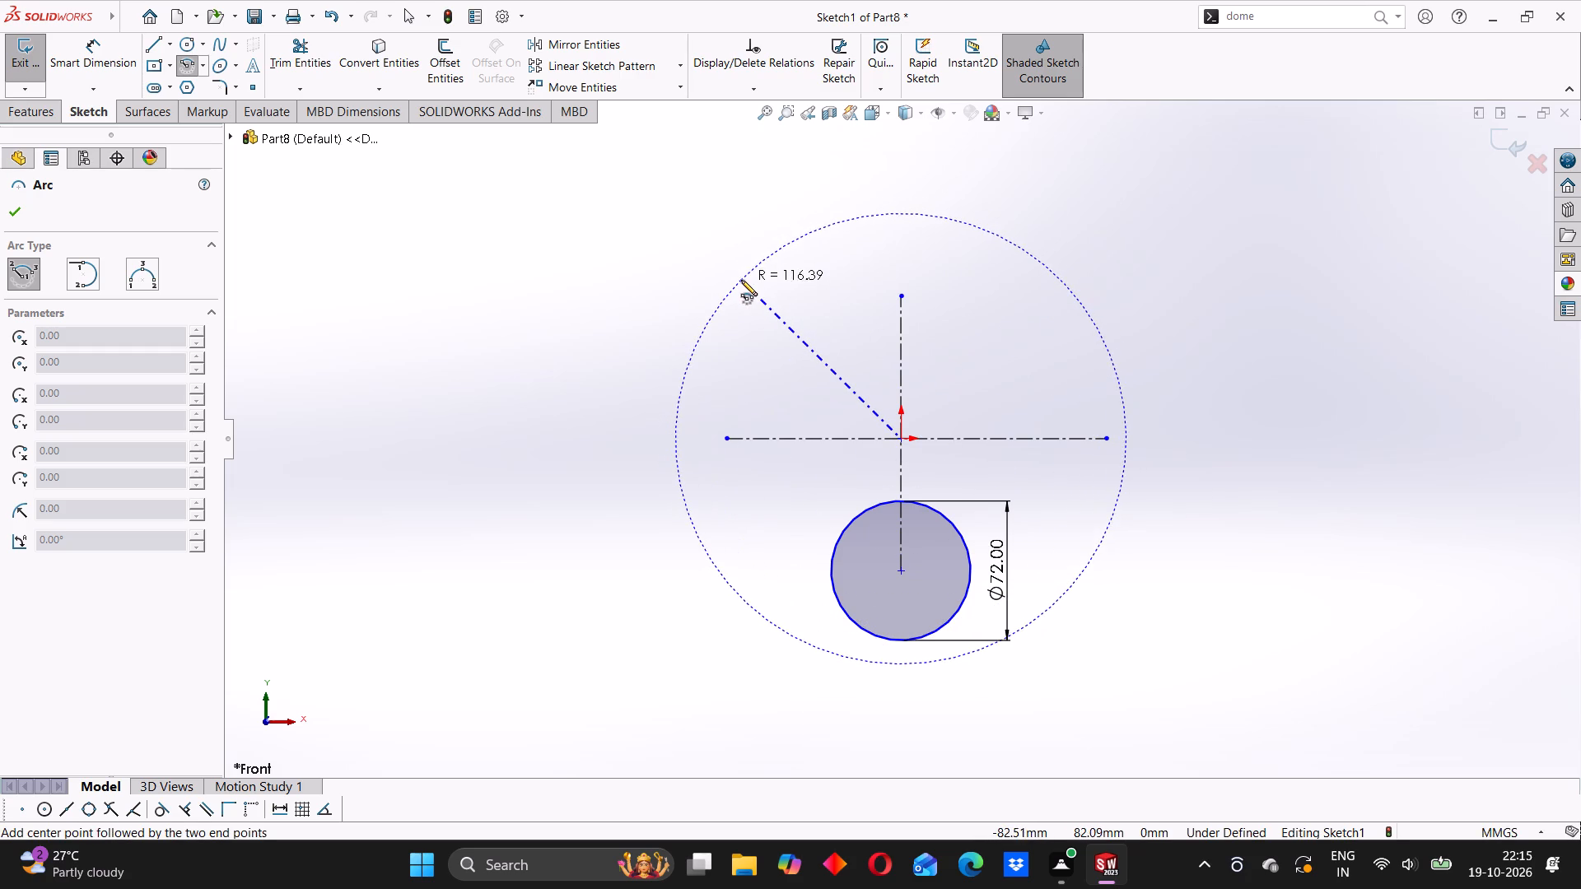
click(737, 285)
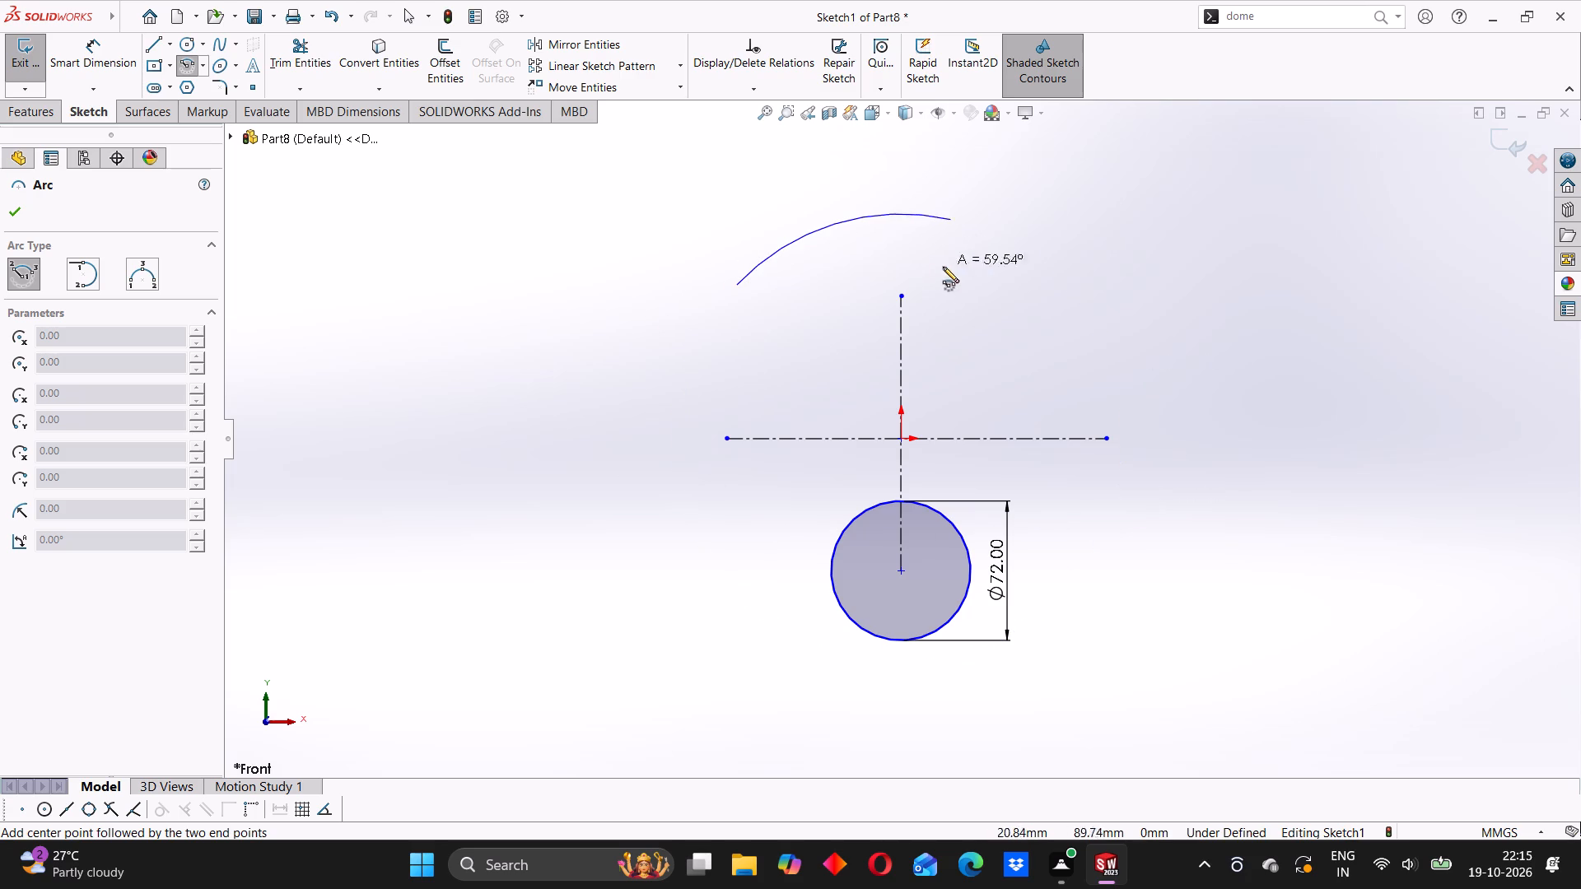
click(1000, 325)
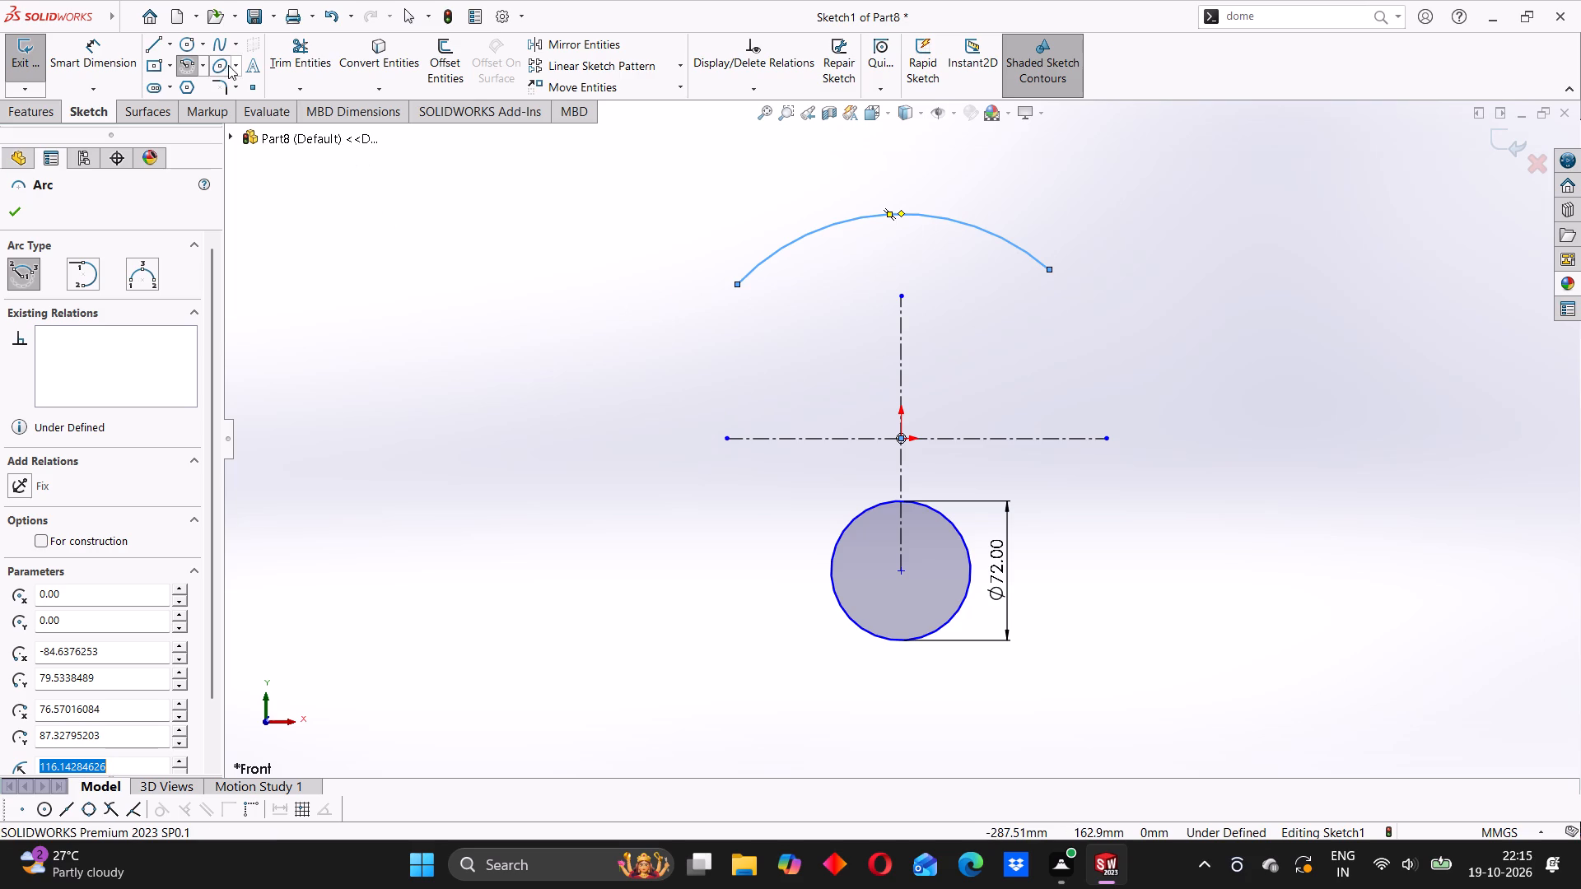
Draw two slanted side lines, one from each end of the arc down to the matching side of the 72 mm circle.
click(156, 43)
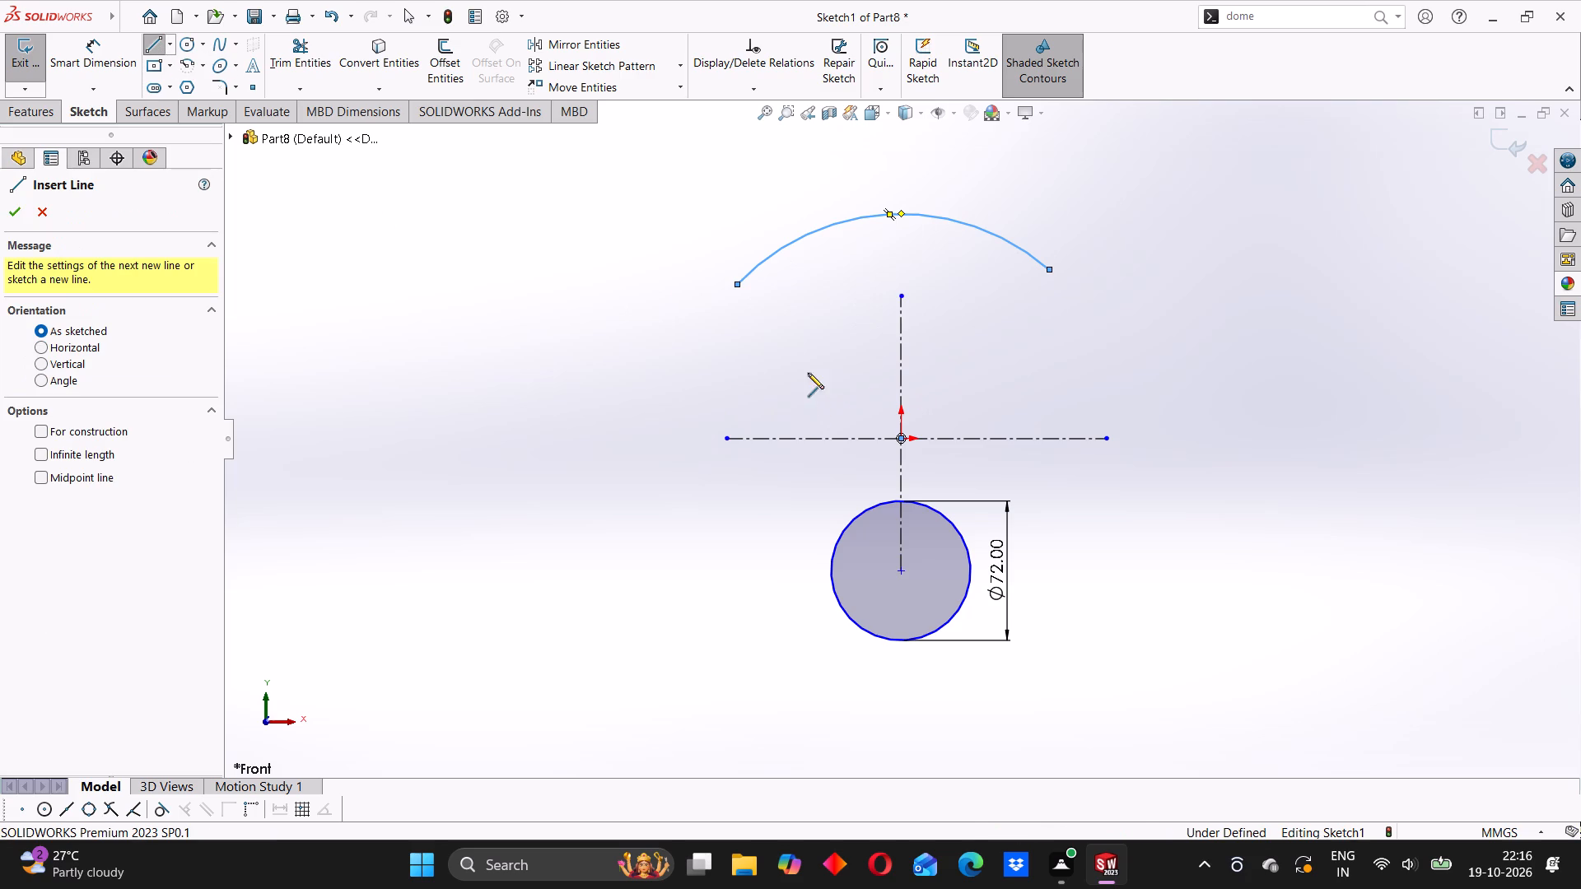
click(736, 285)
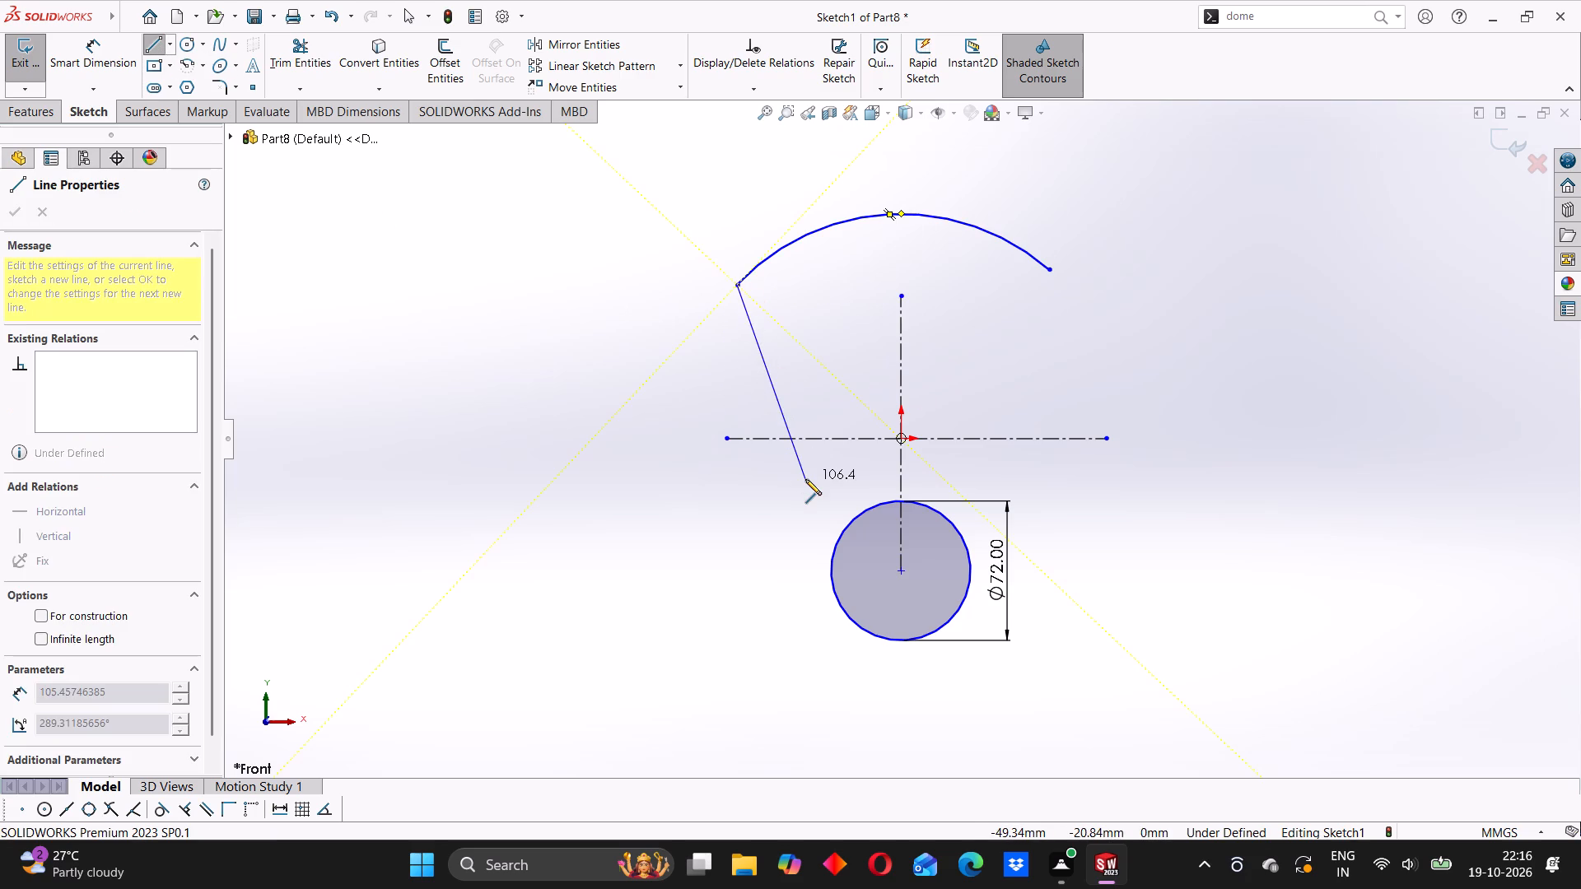
click(834, 598)
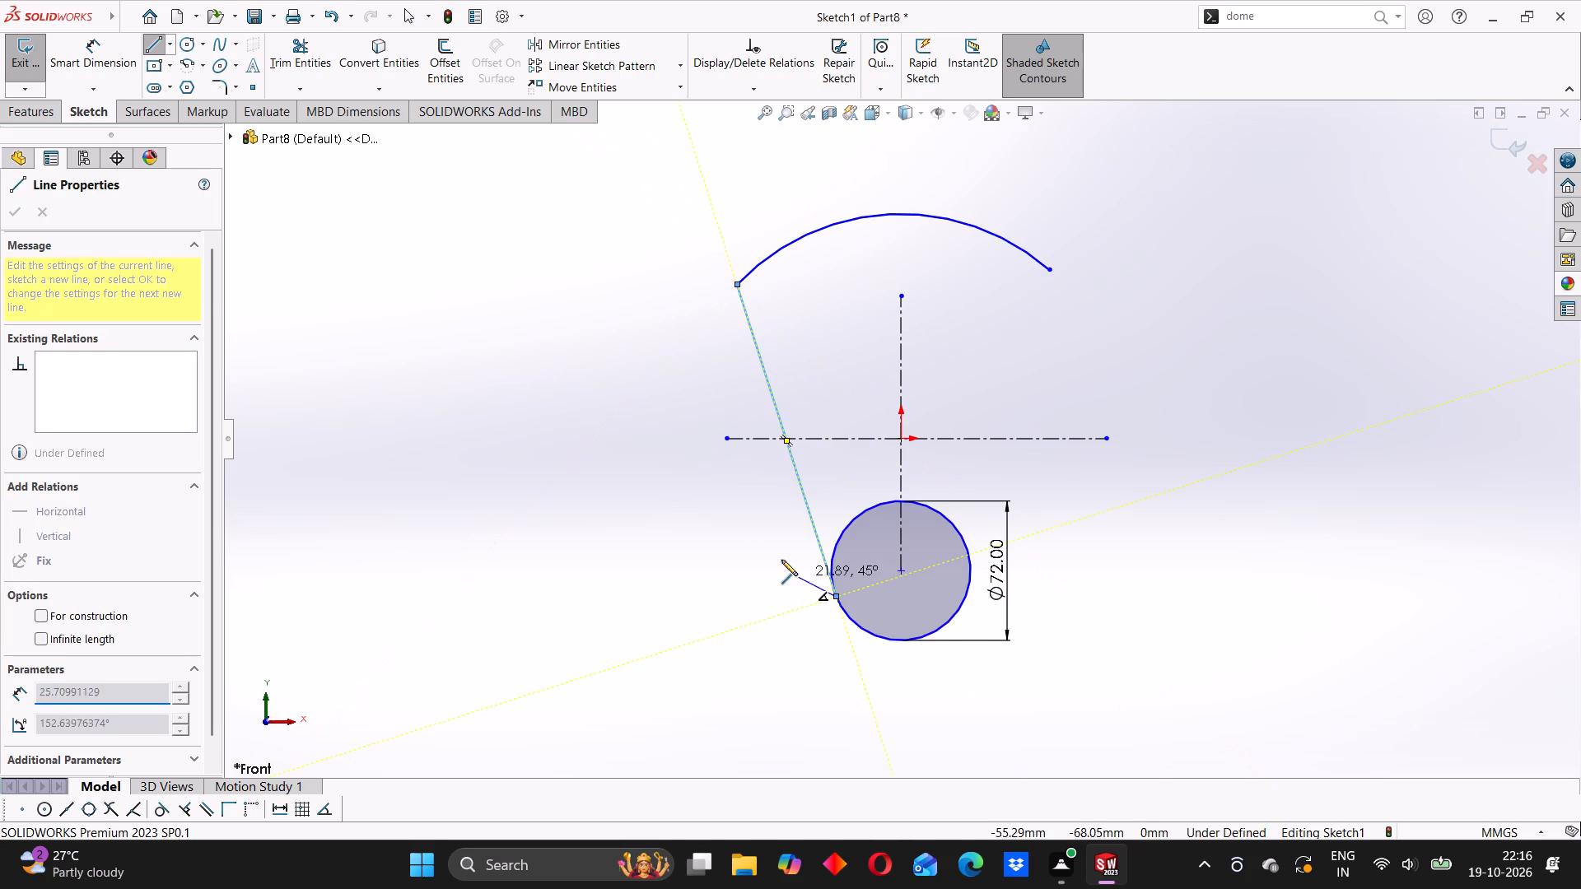
right_click(586, 327)
click(605, 336)
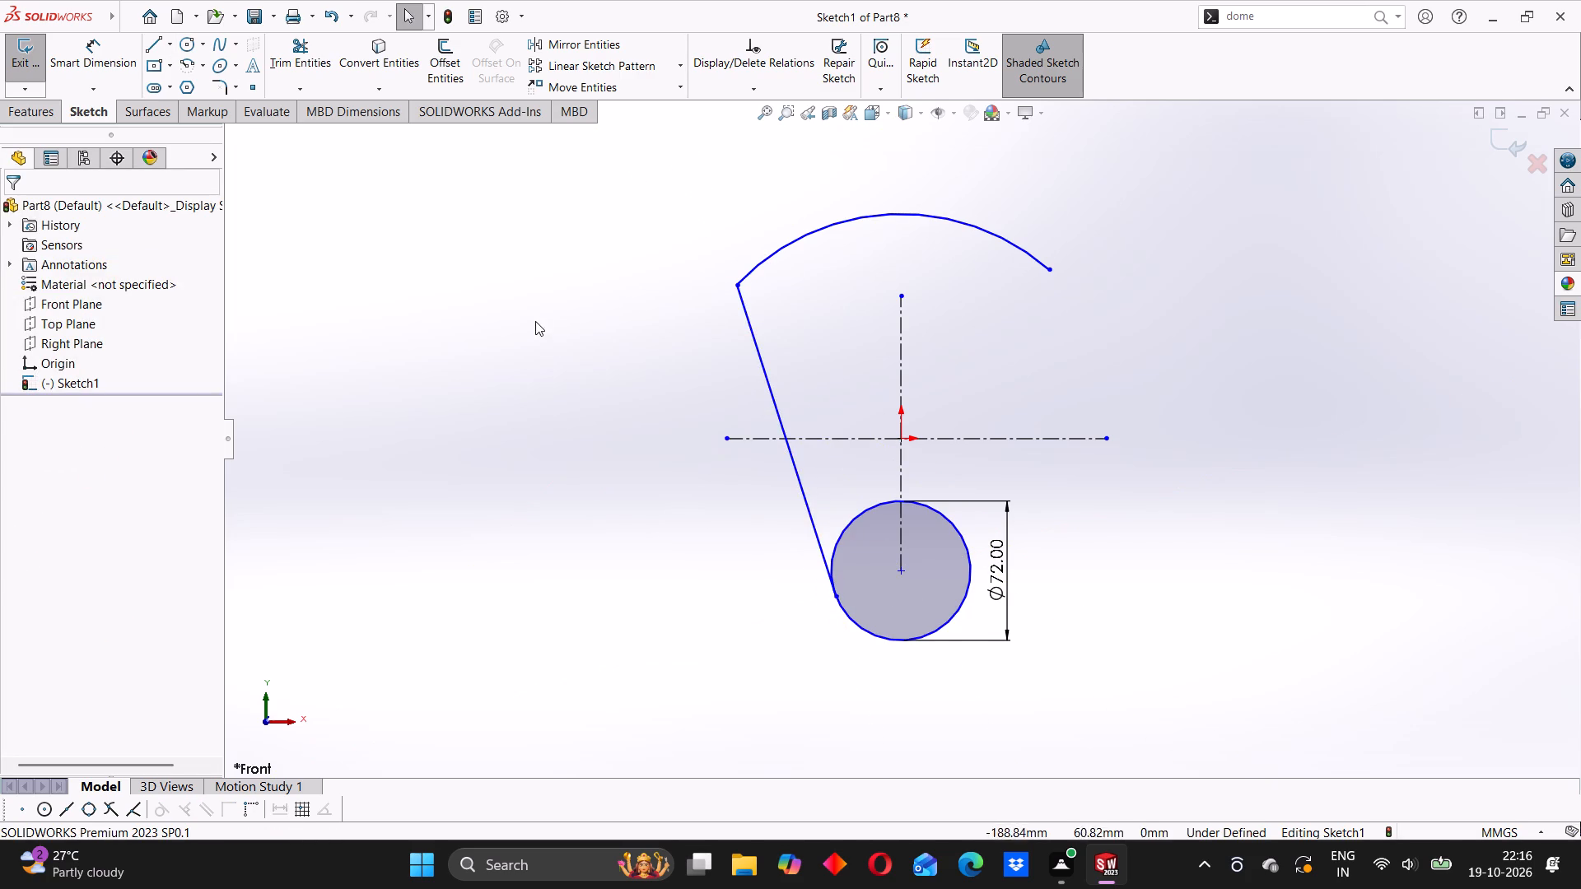
click(161, 42)
click(1047, 269)
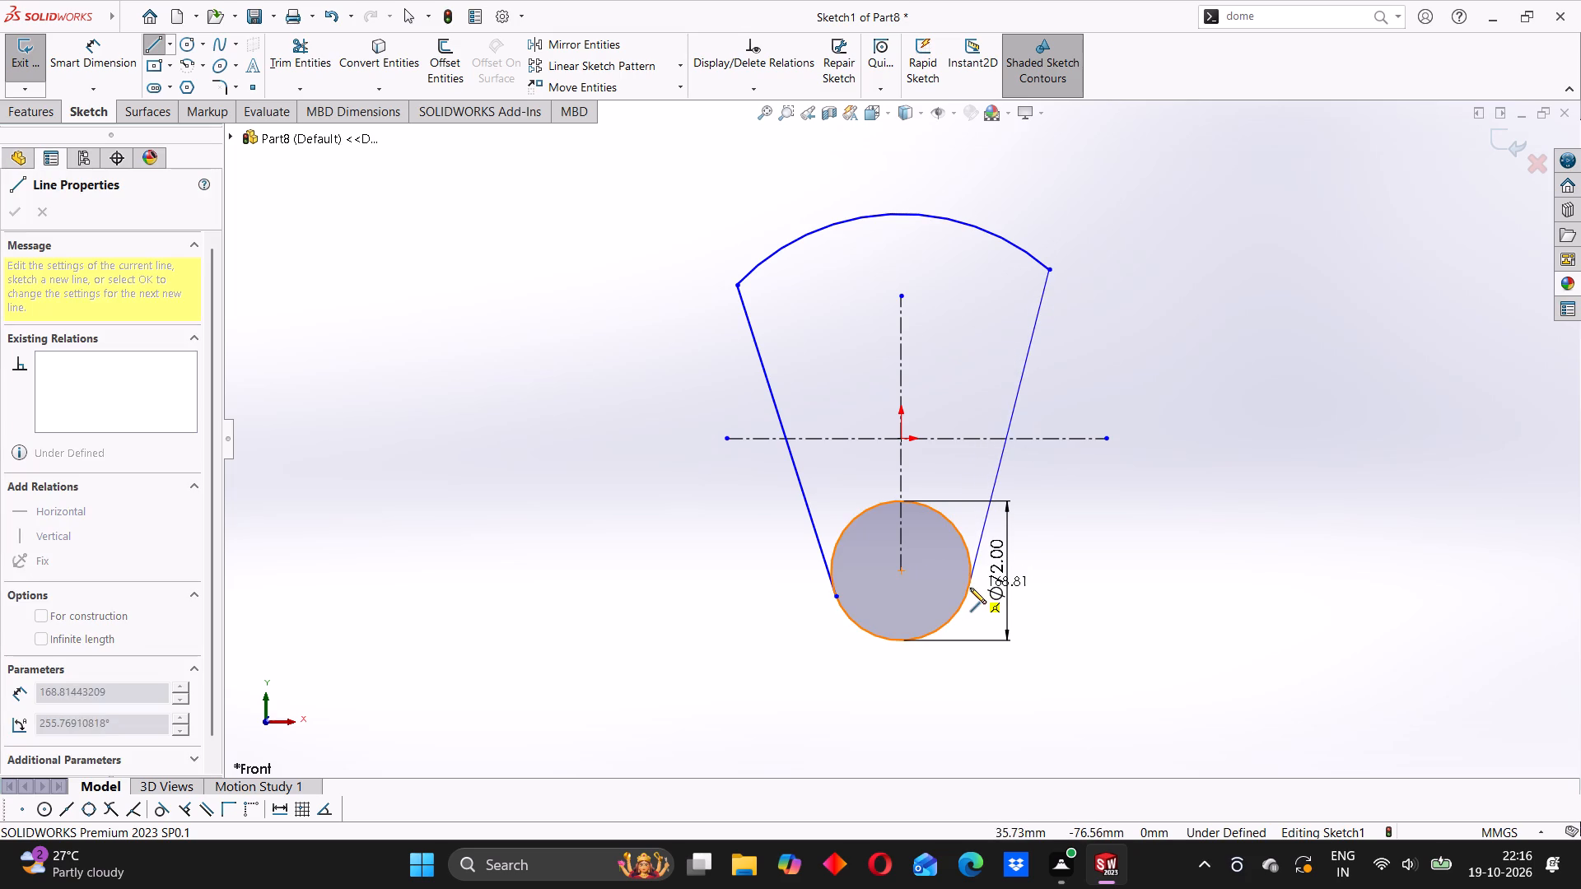
click(970, 588)
right_click(454, 245)
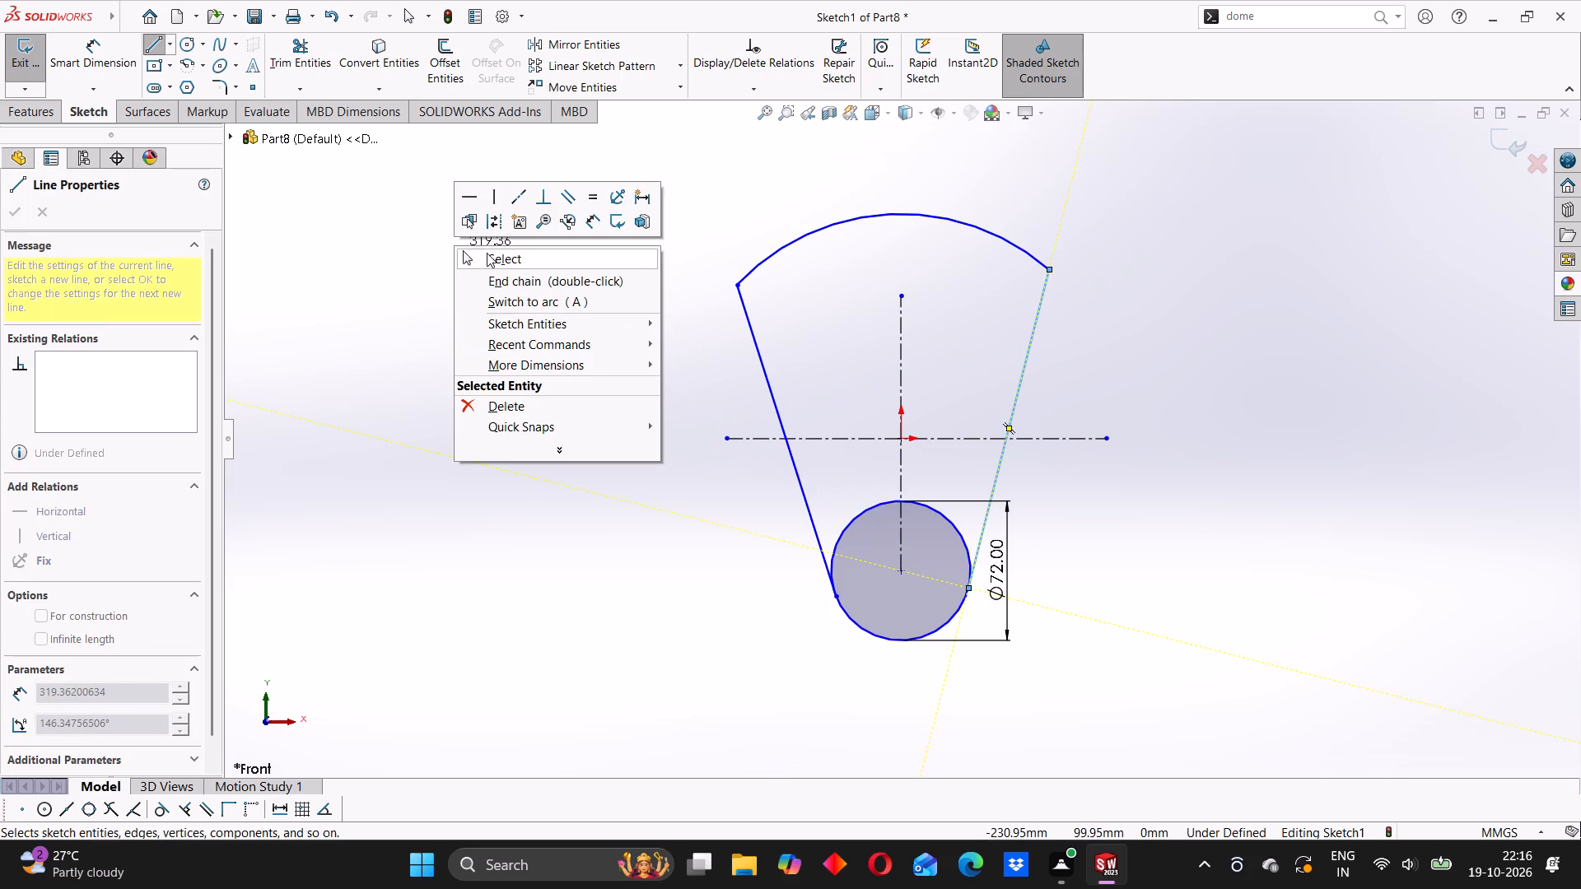
click(488, 251)
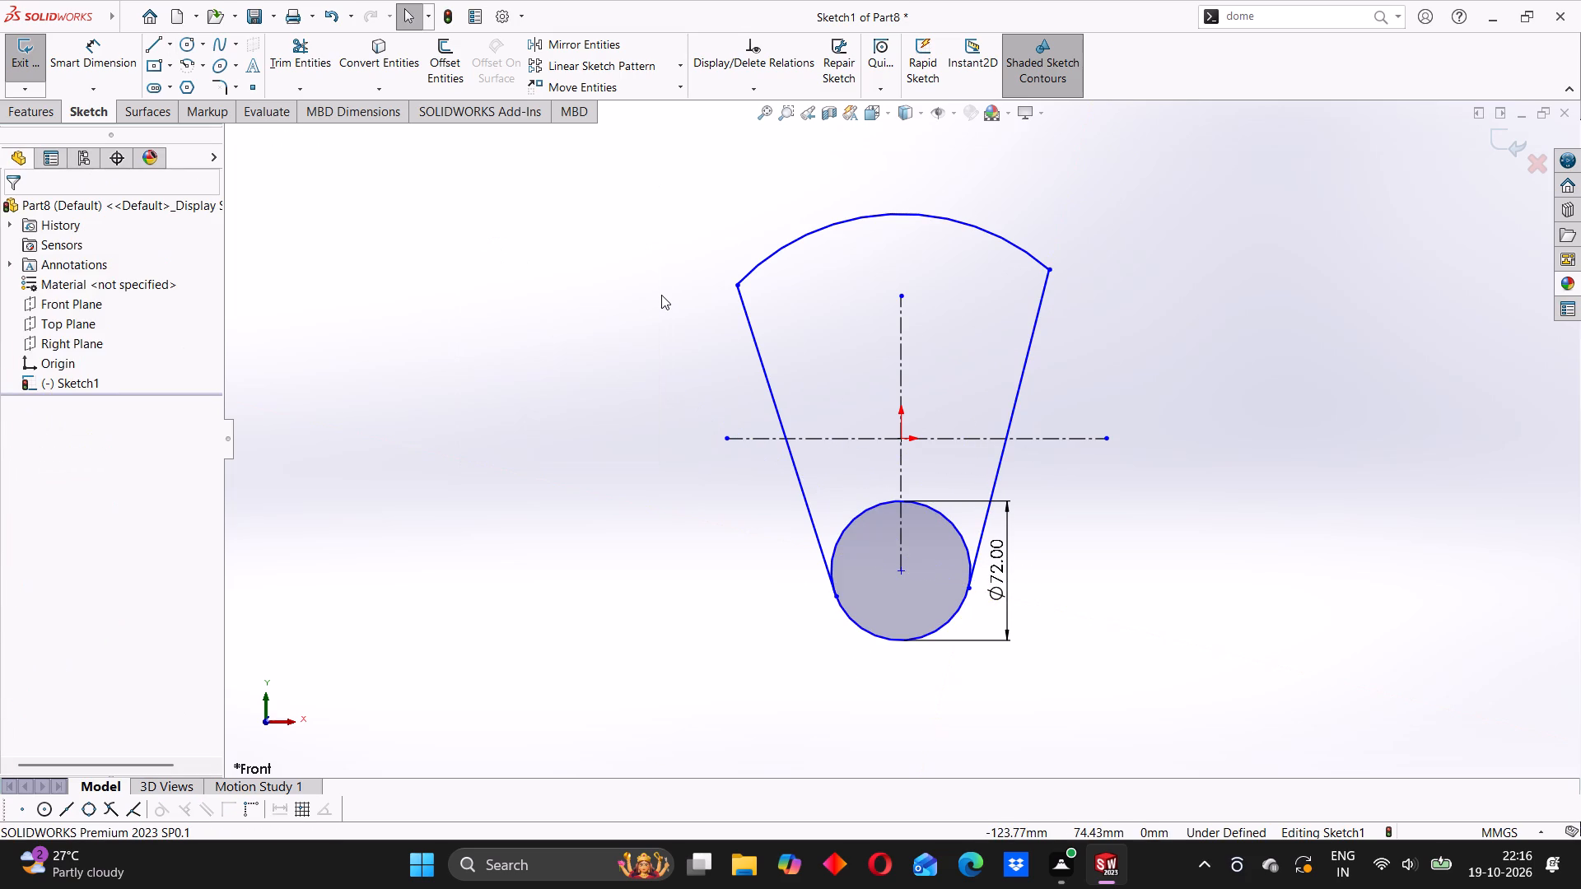
Make the arc's midpoint coincident with the vertical centerline.
click(888, 213)
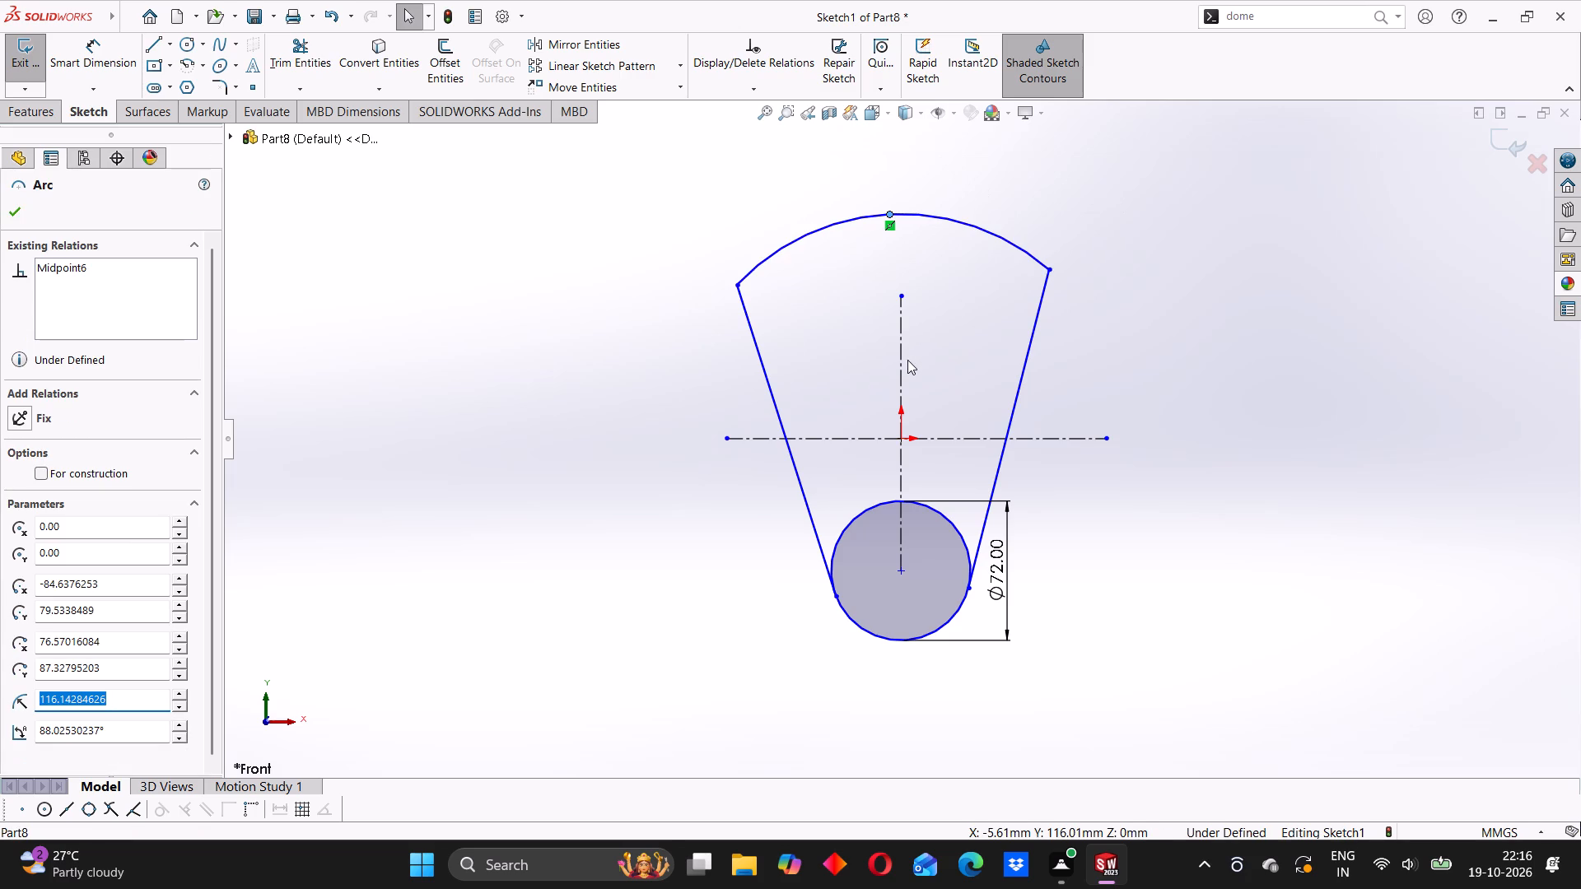
ctrl+click(905, 361)
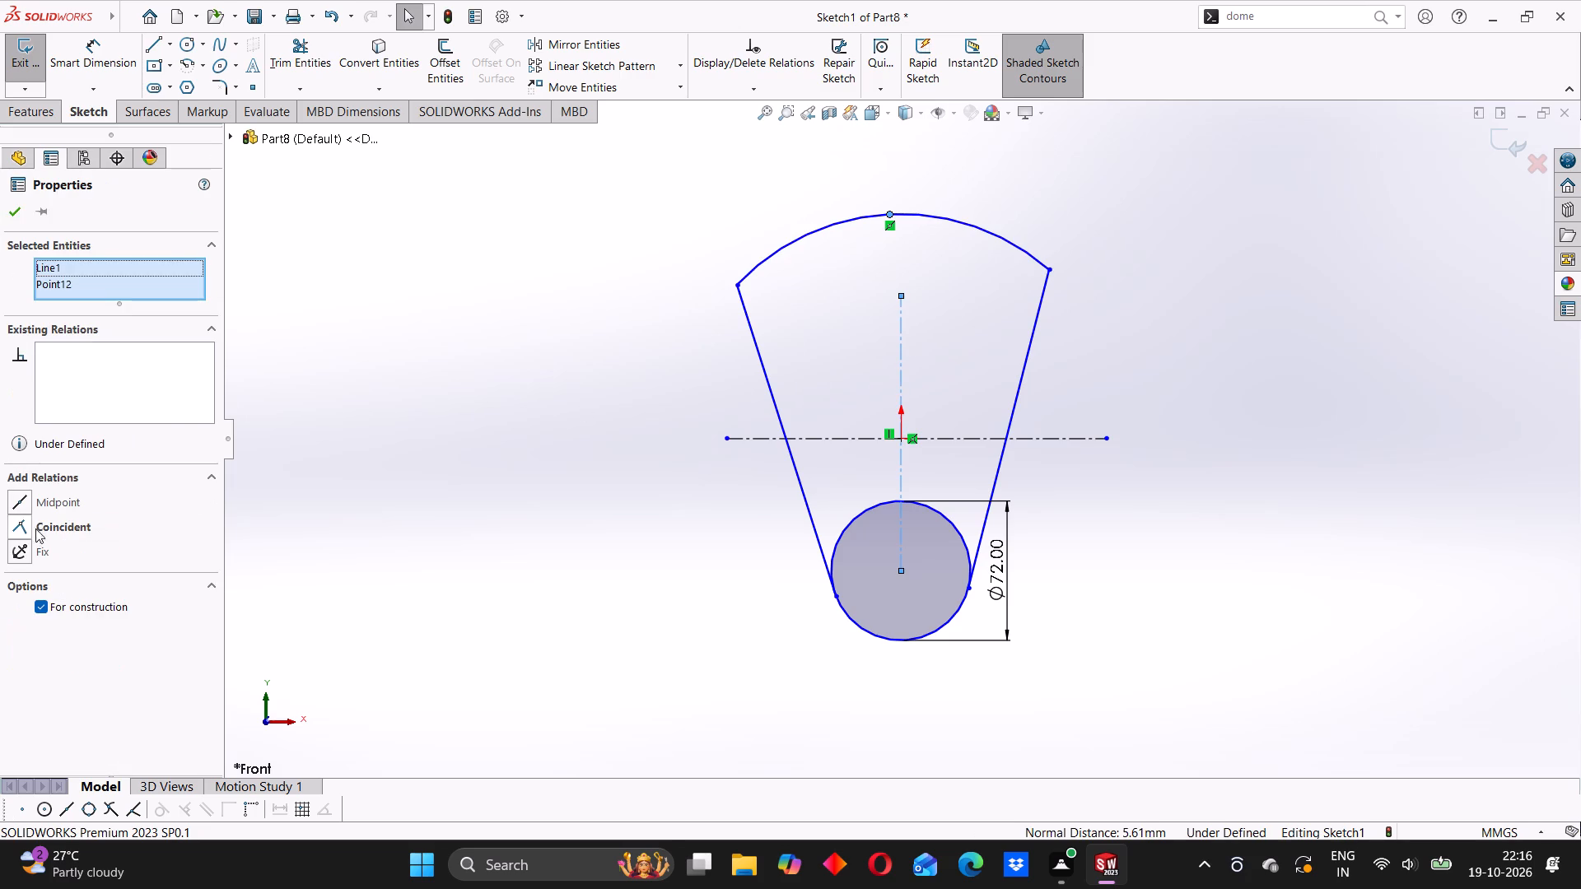
click(26, 522)
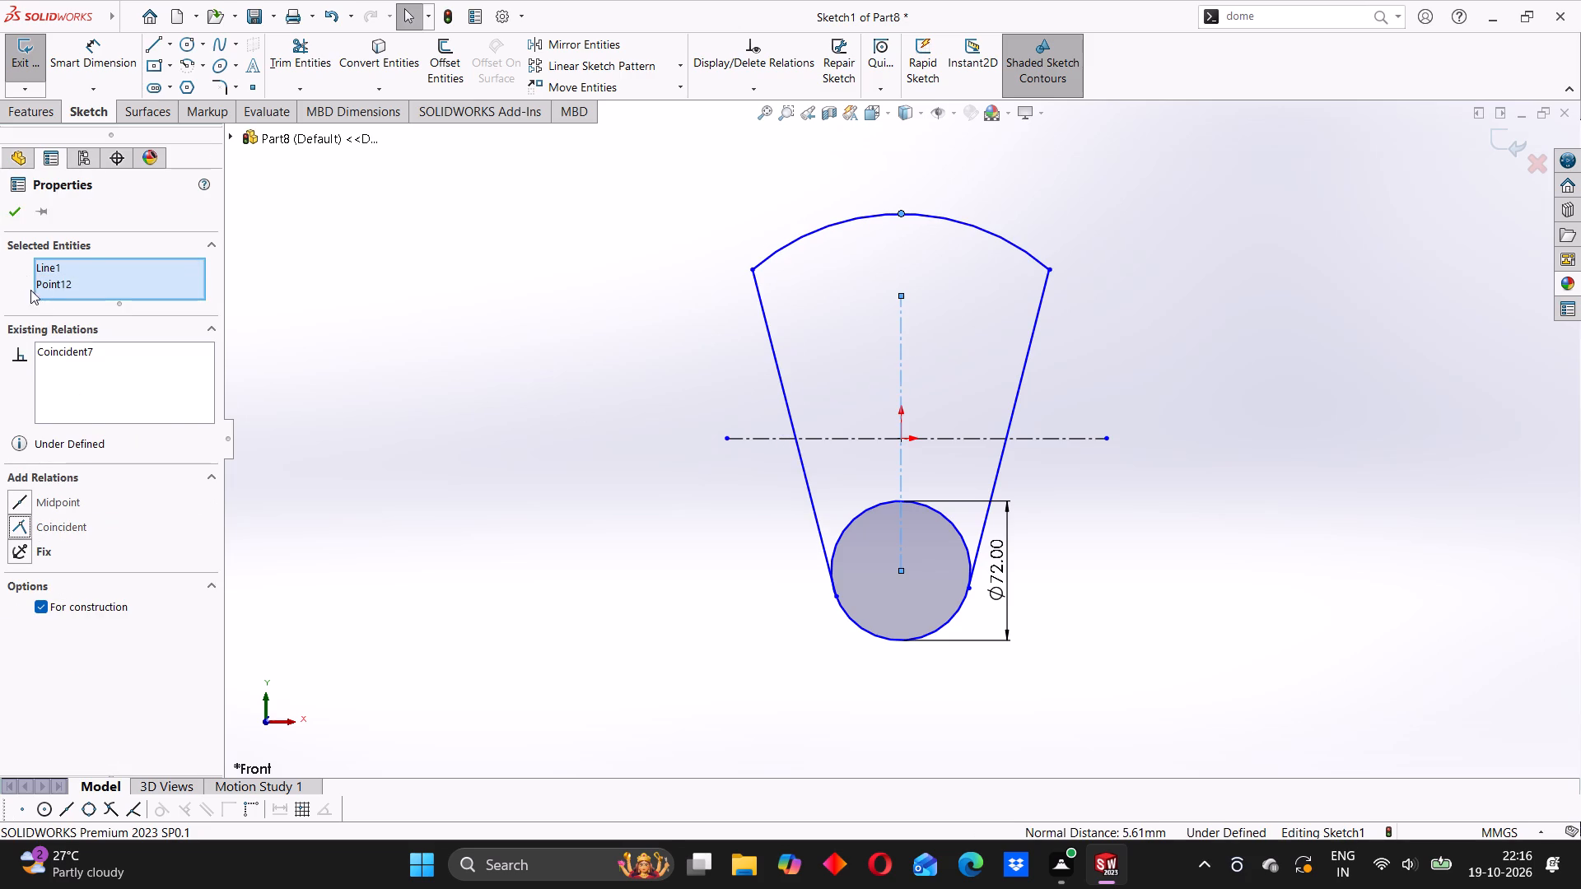
click(25, 216)
click(459, 305)
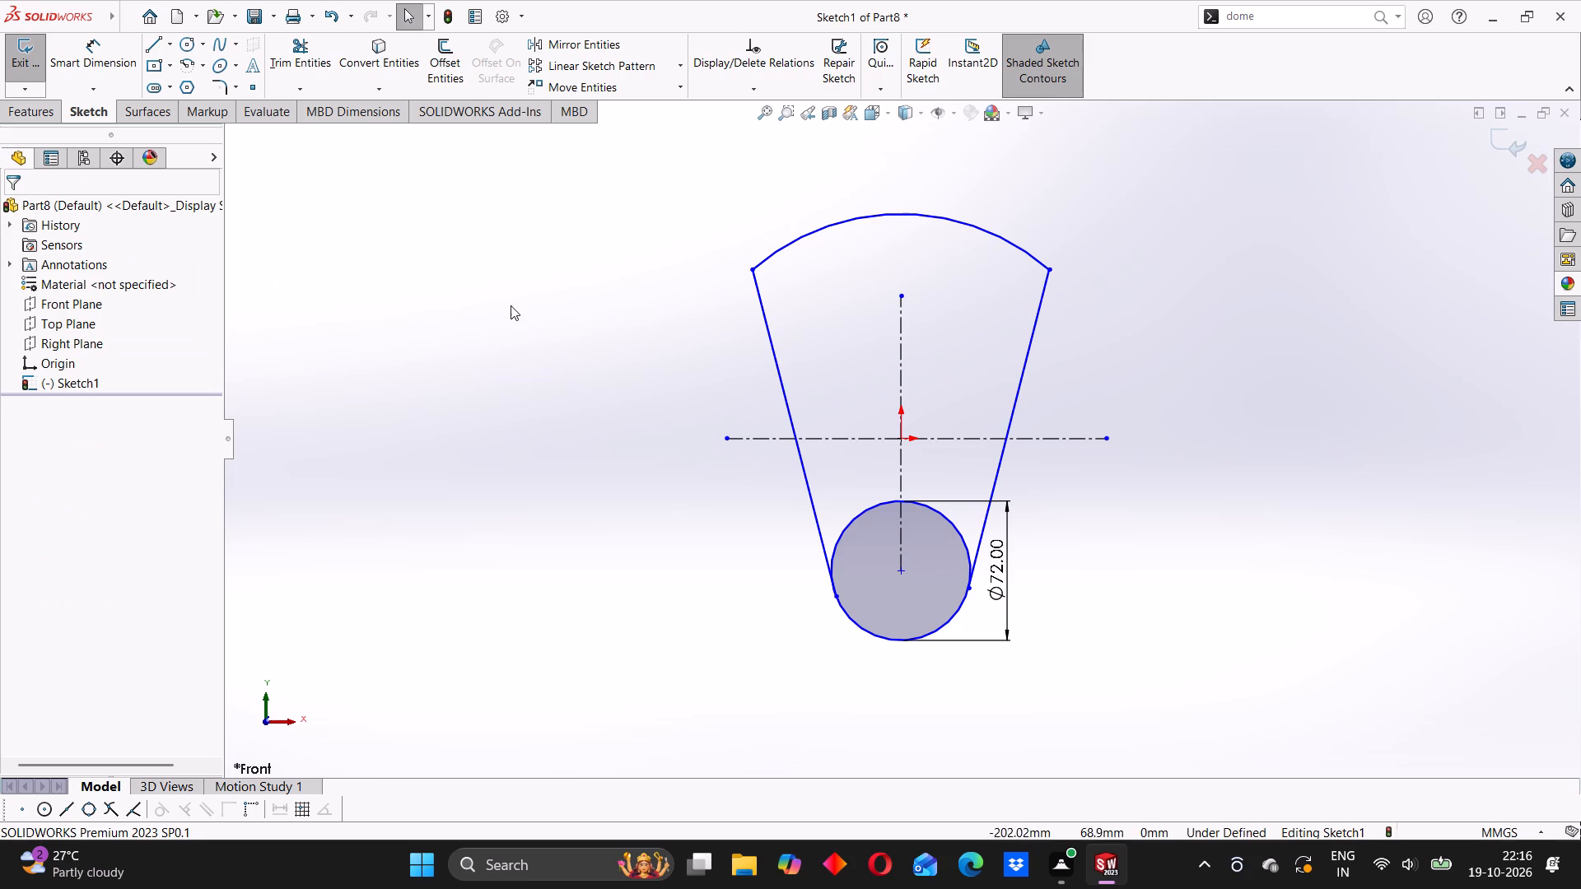
Dimension the arc's radius at 80 mm.
click(98, 75)
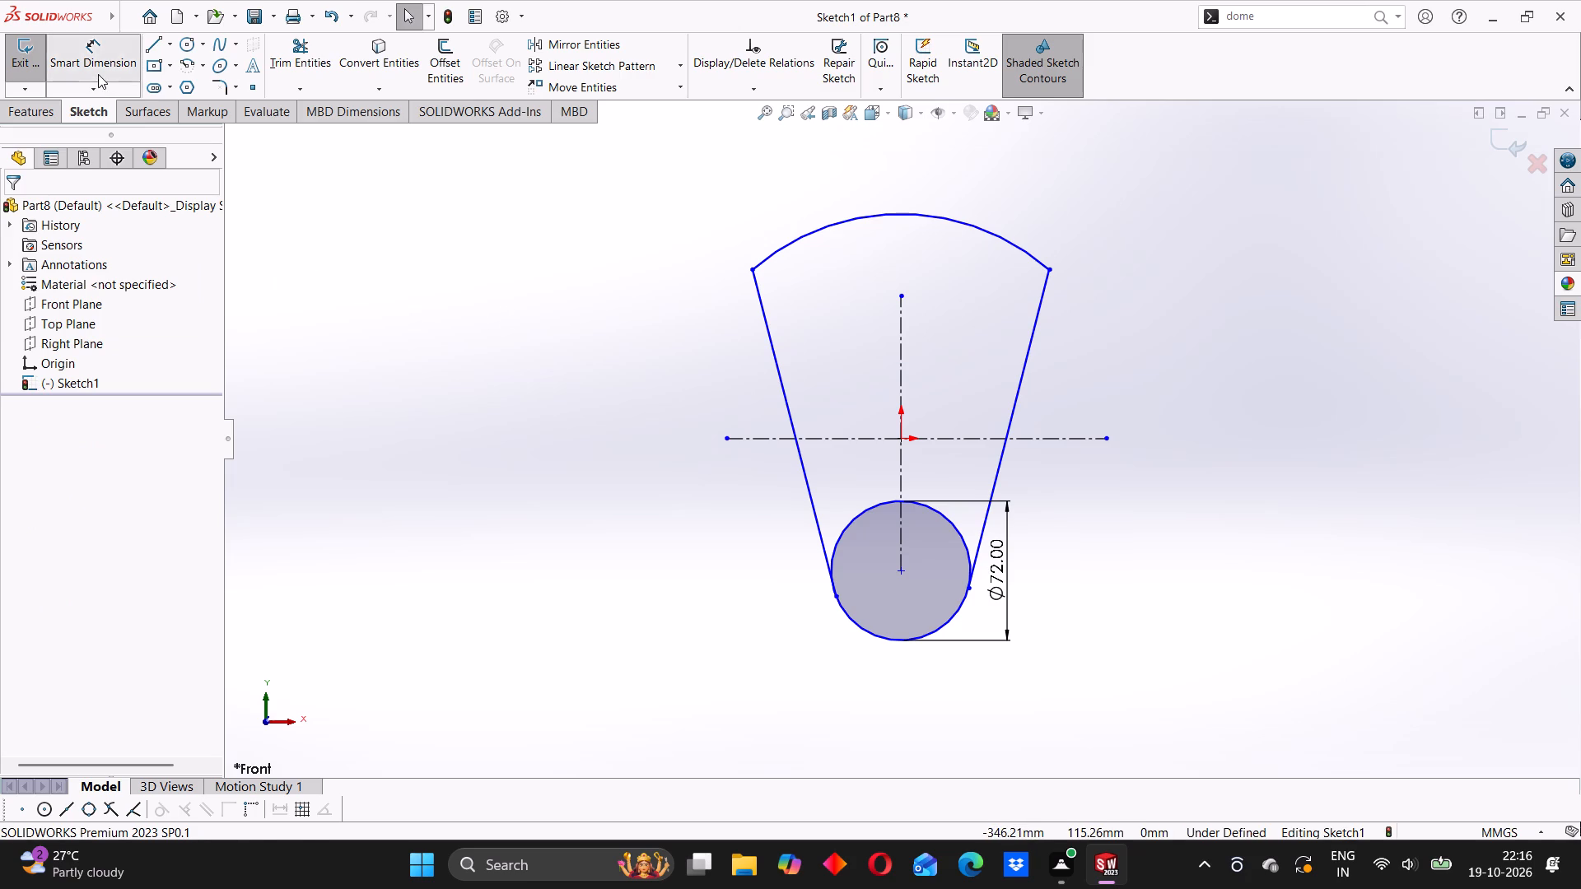
click(921, 215)
click(987, 187)
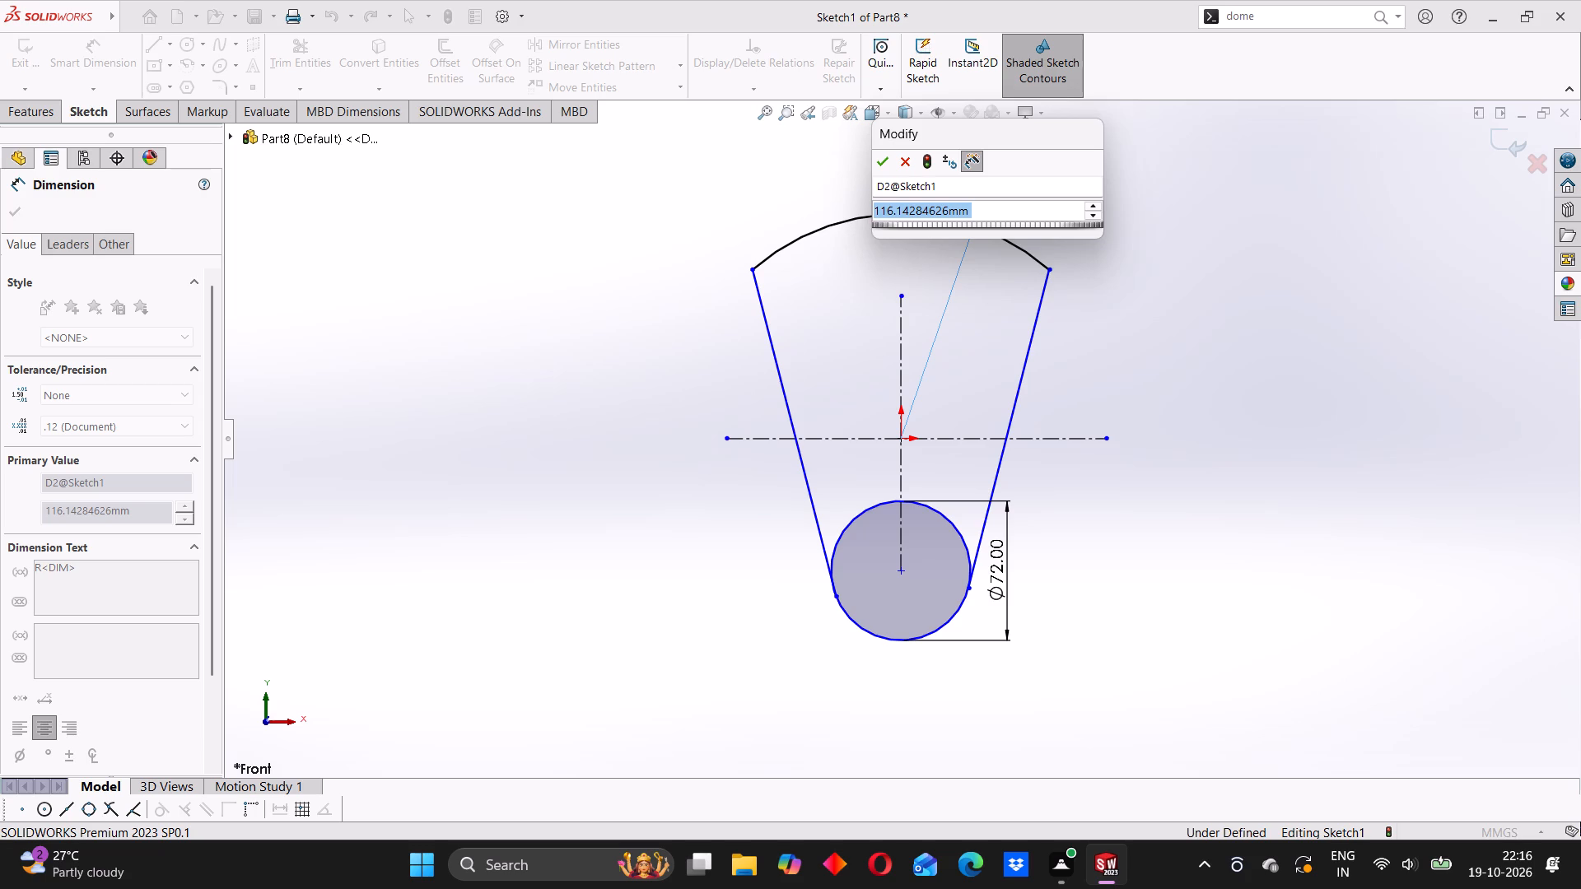
text(80)
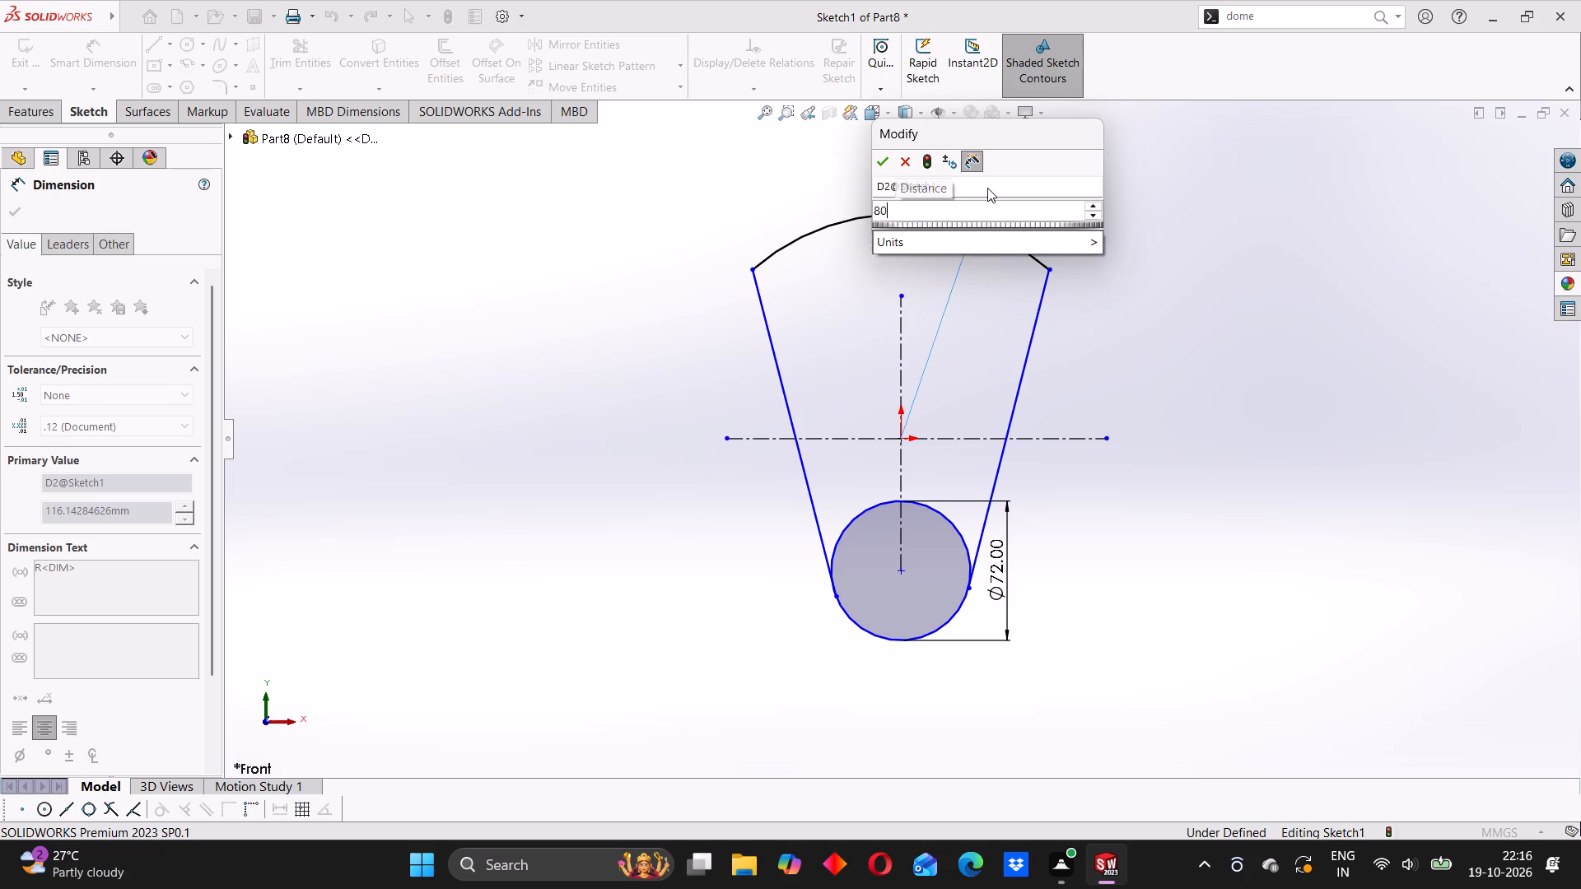
key(Return)
click(1050, 307)
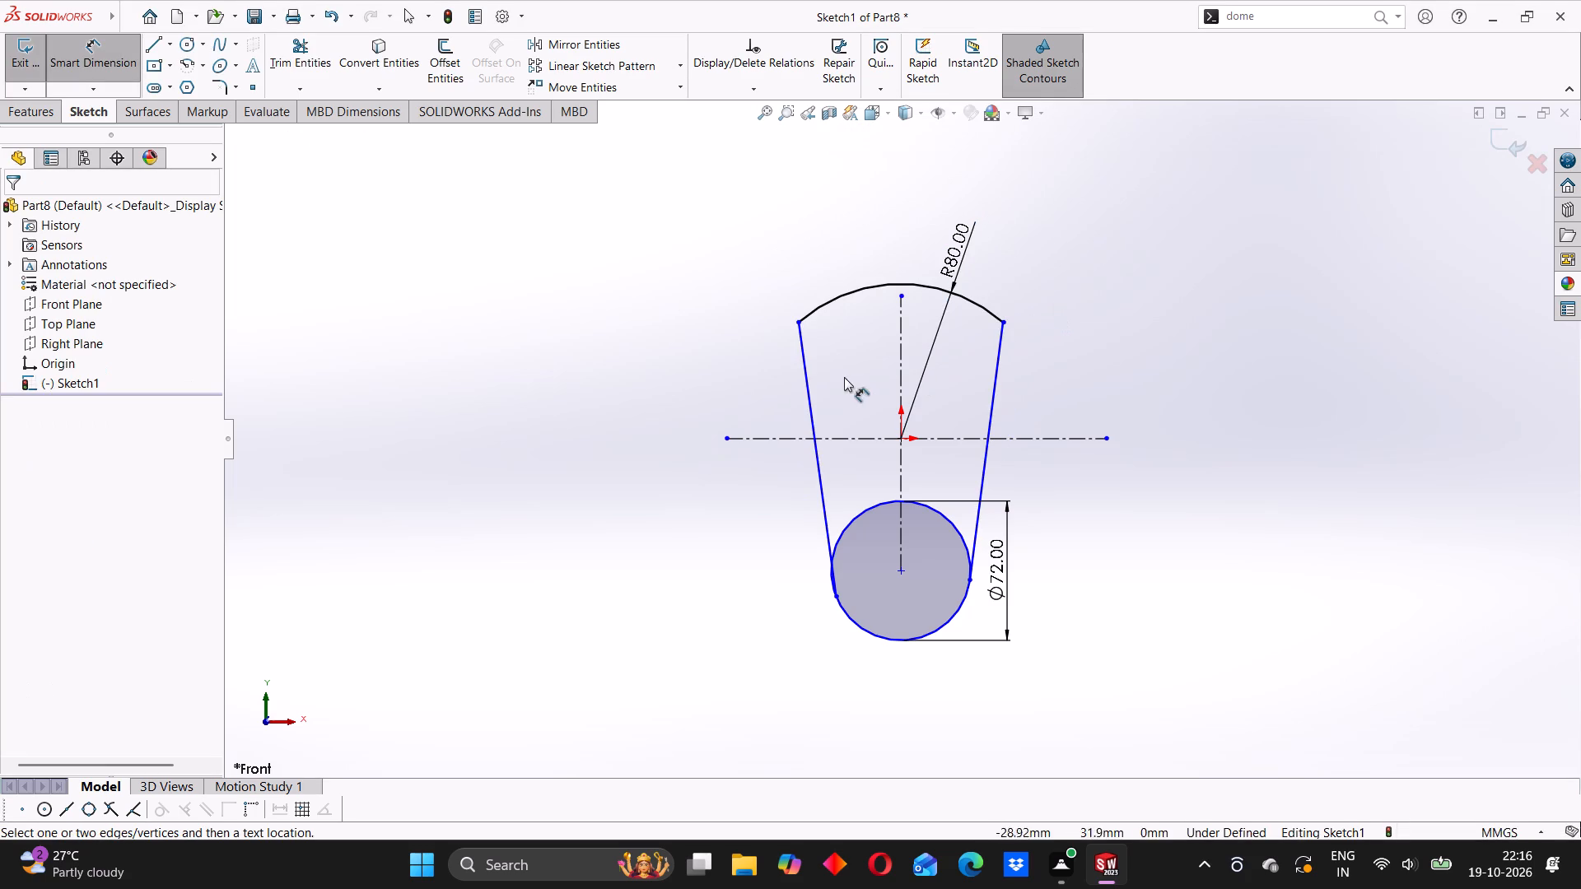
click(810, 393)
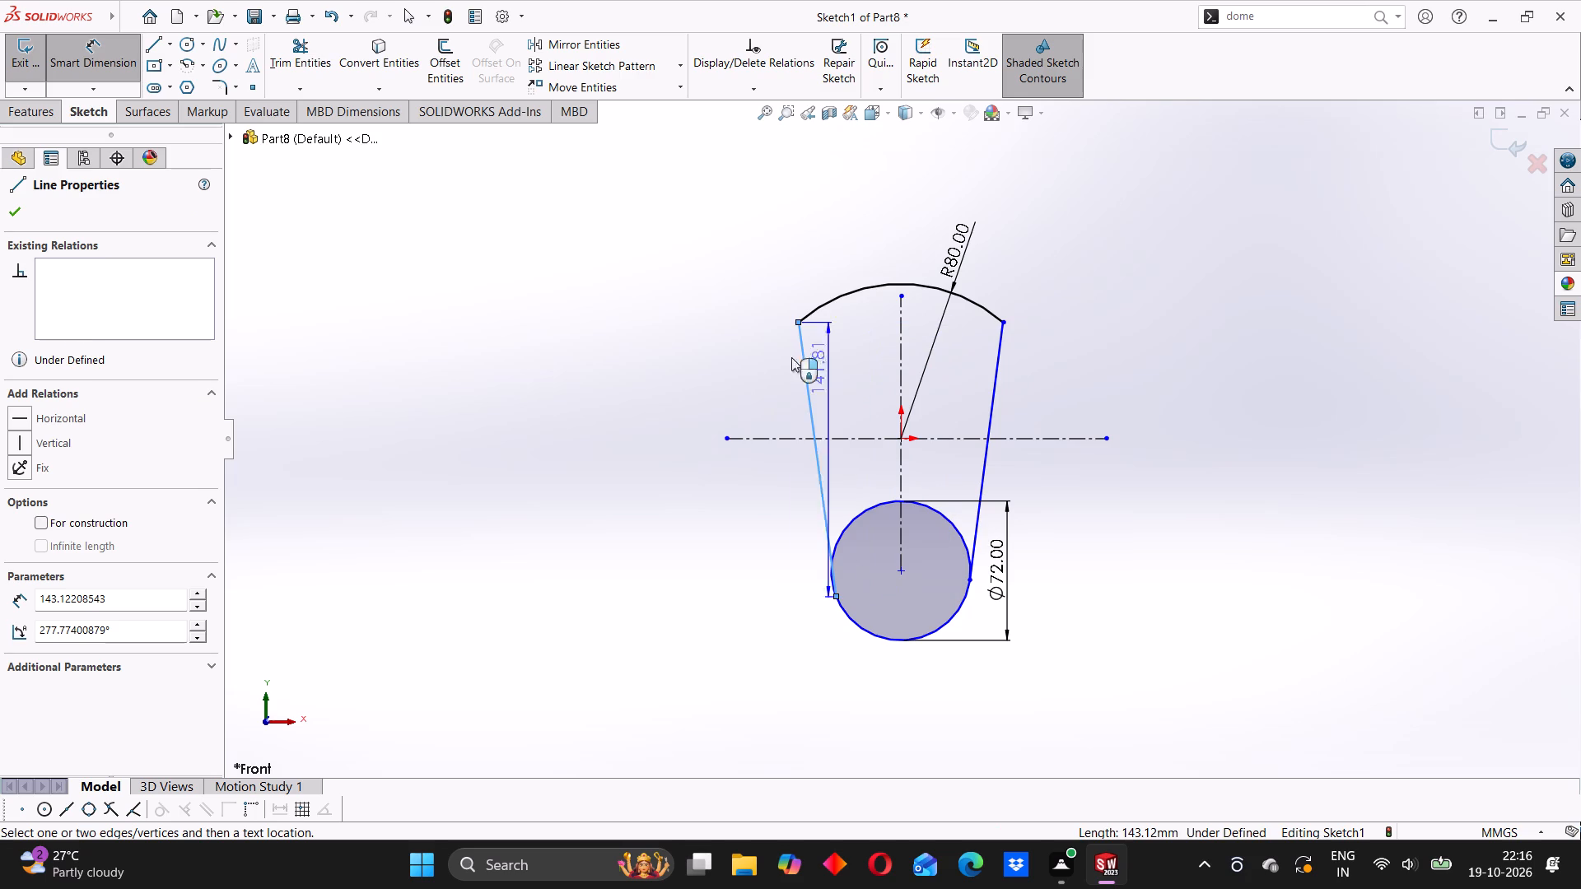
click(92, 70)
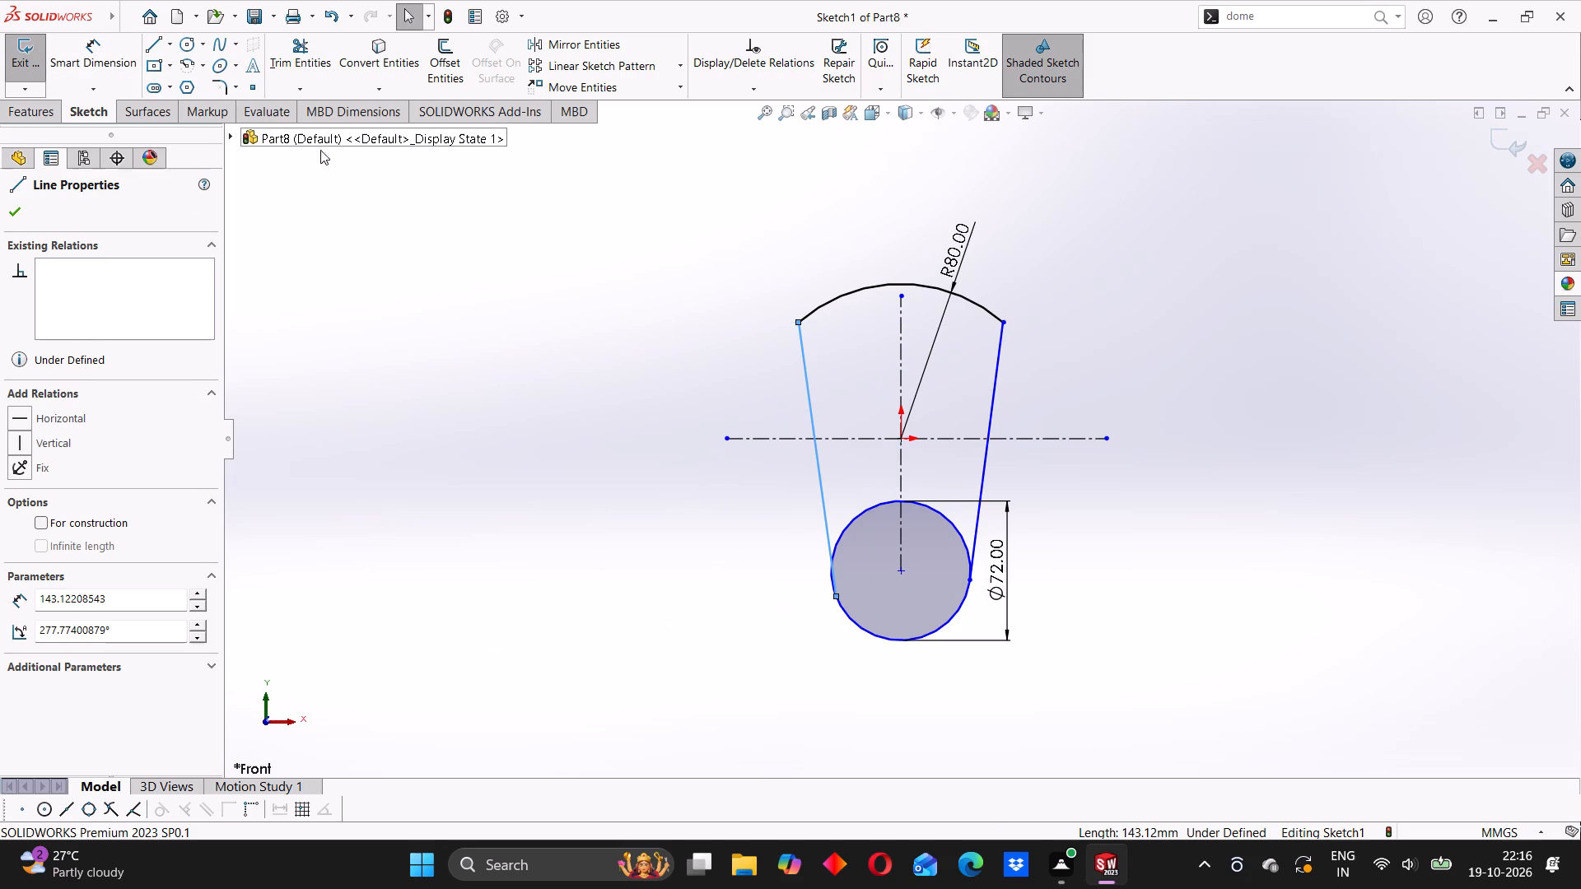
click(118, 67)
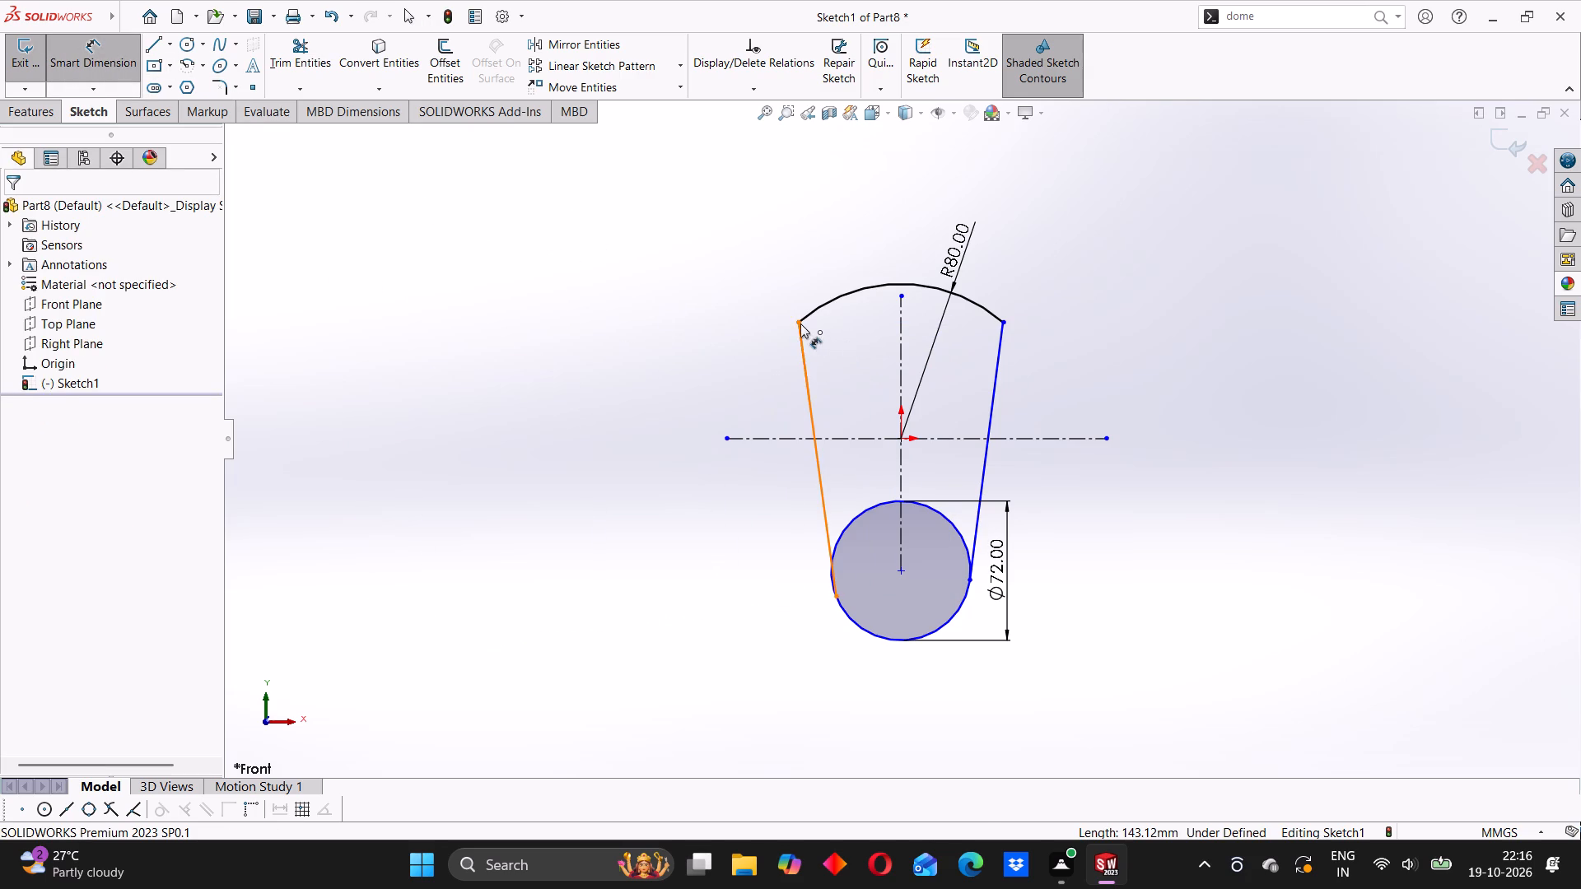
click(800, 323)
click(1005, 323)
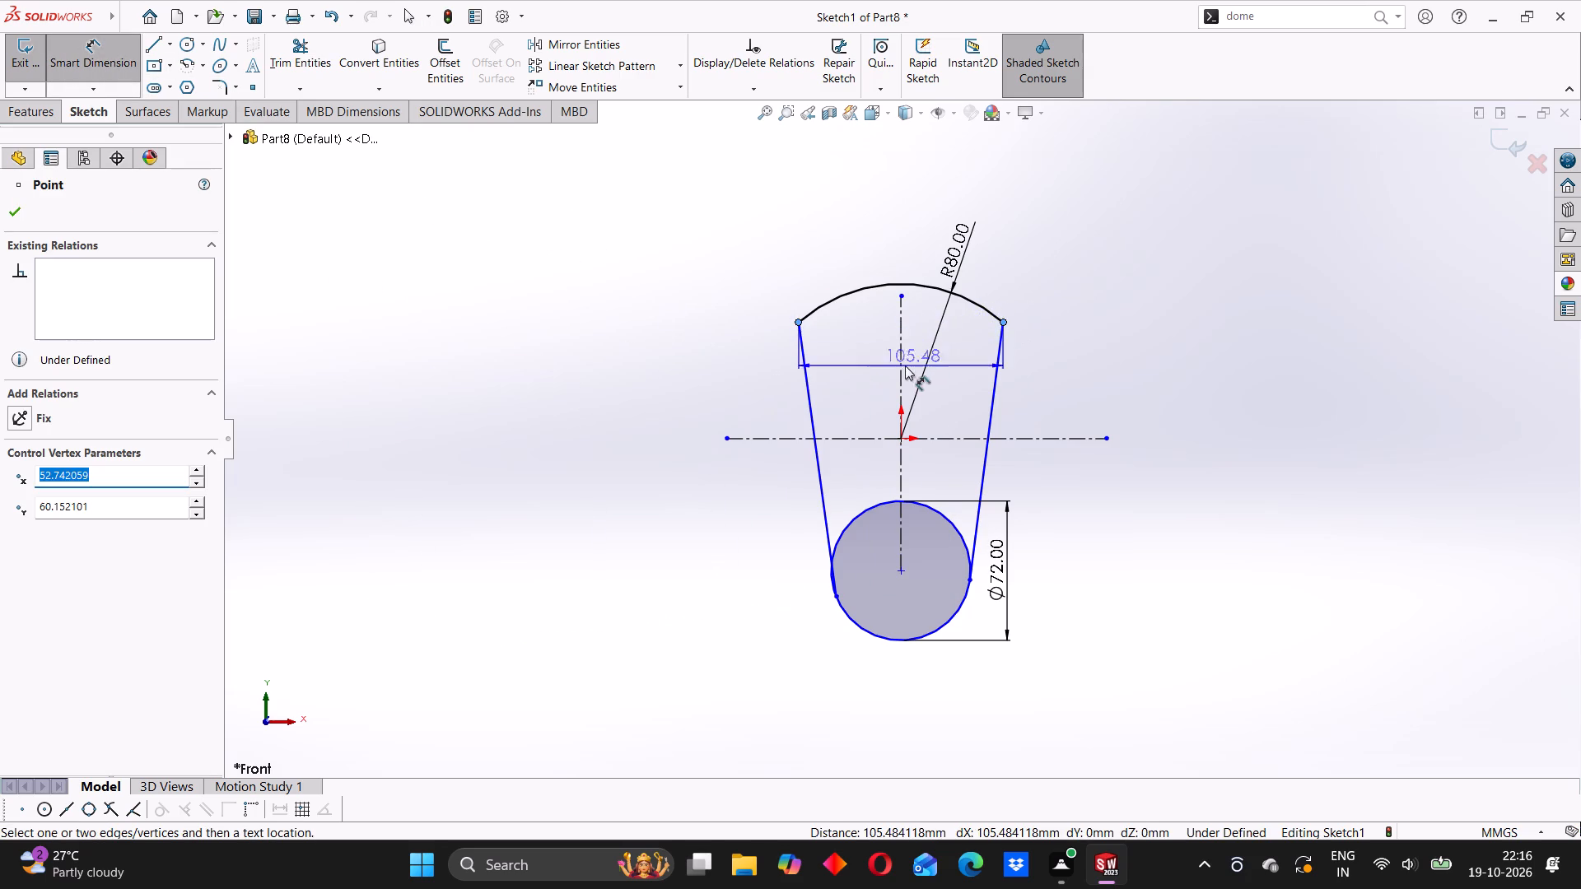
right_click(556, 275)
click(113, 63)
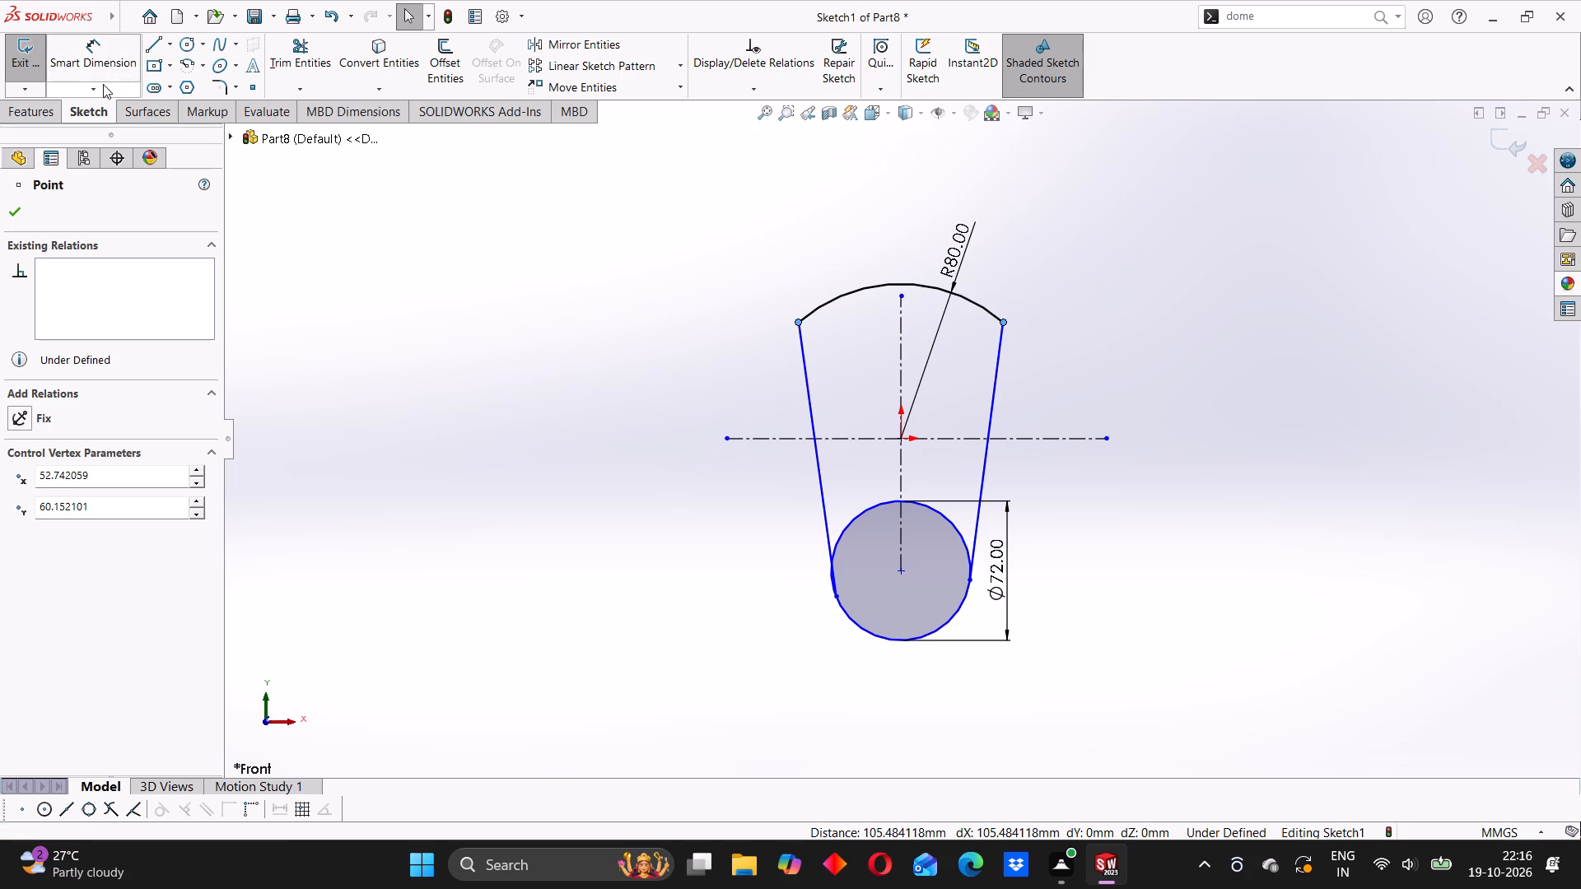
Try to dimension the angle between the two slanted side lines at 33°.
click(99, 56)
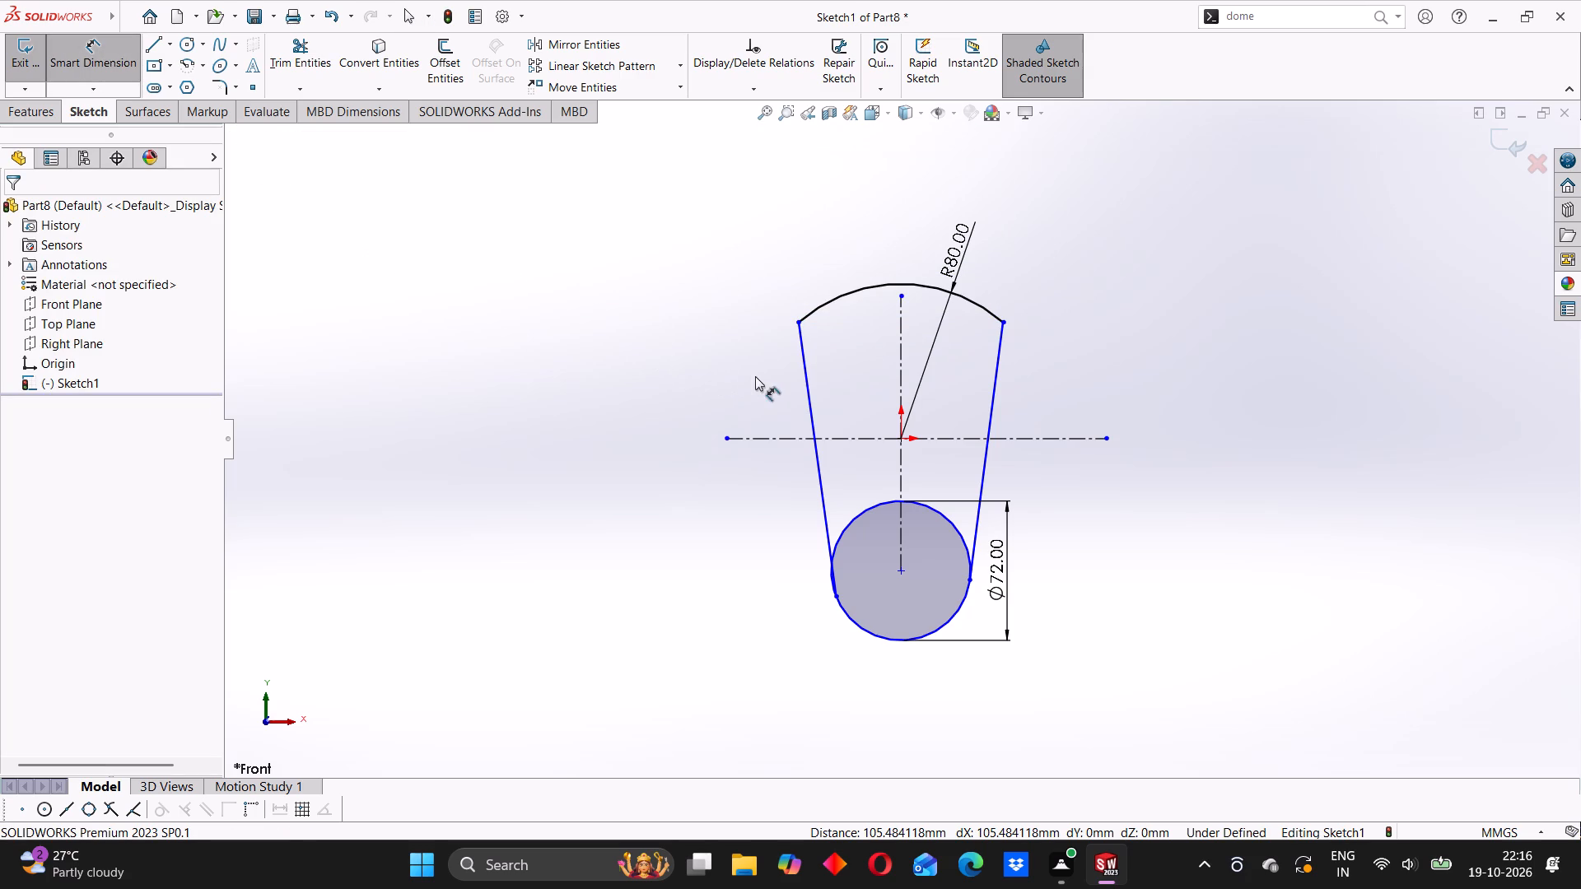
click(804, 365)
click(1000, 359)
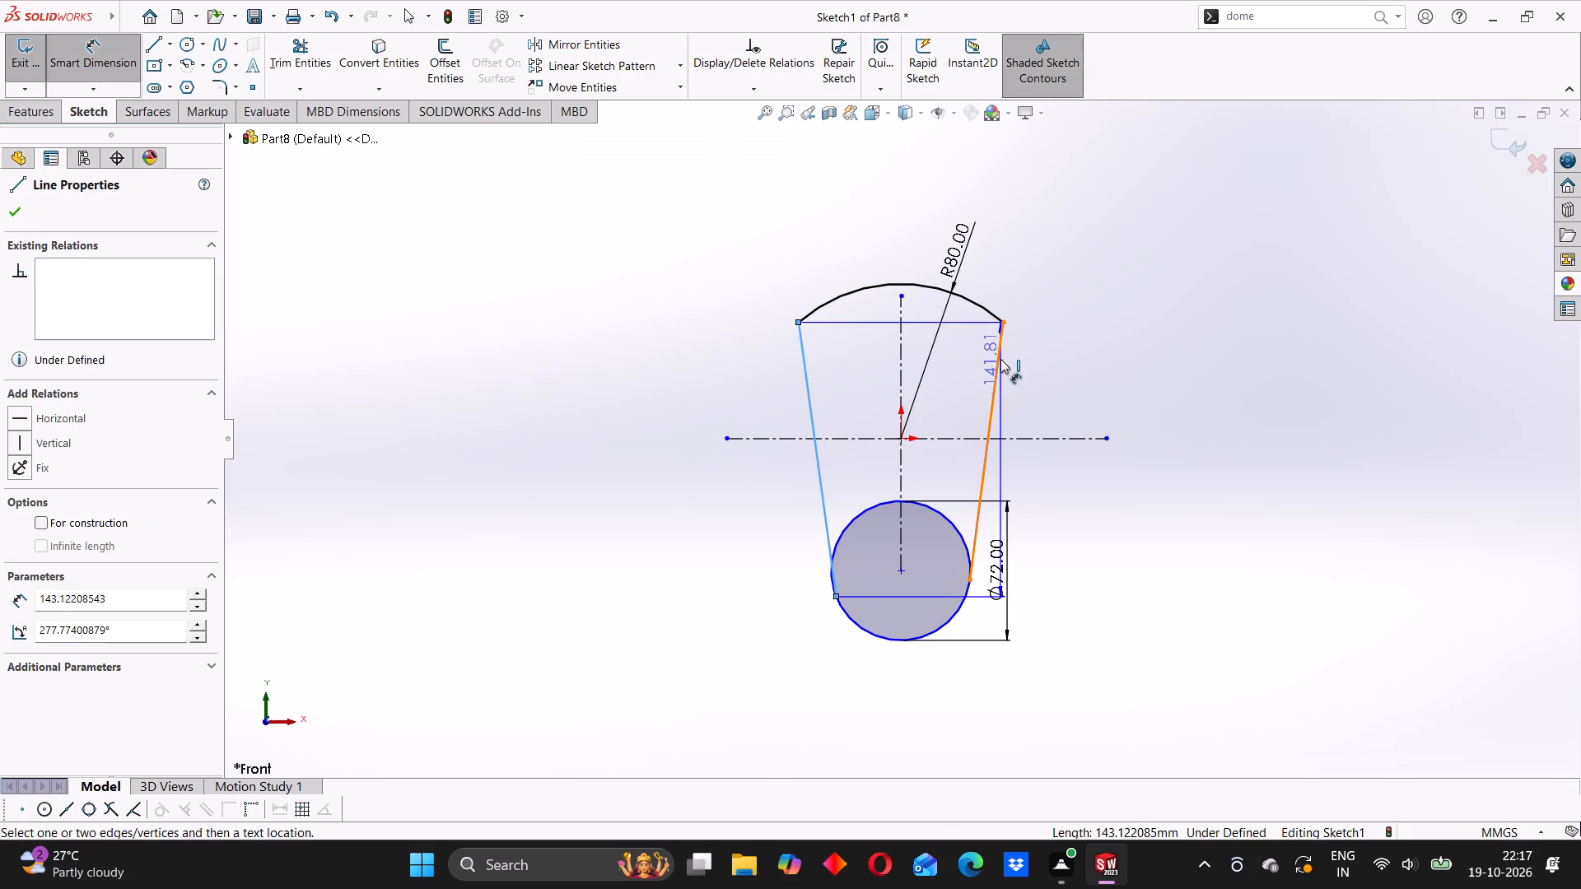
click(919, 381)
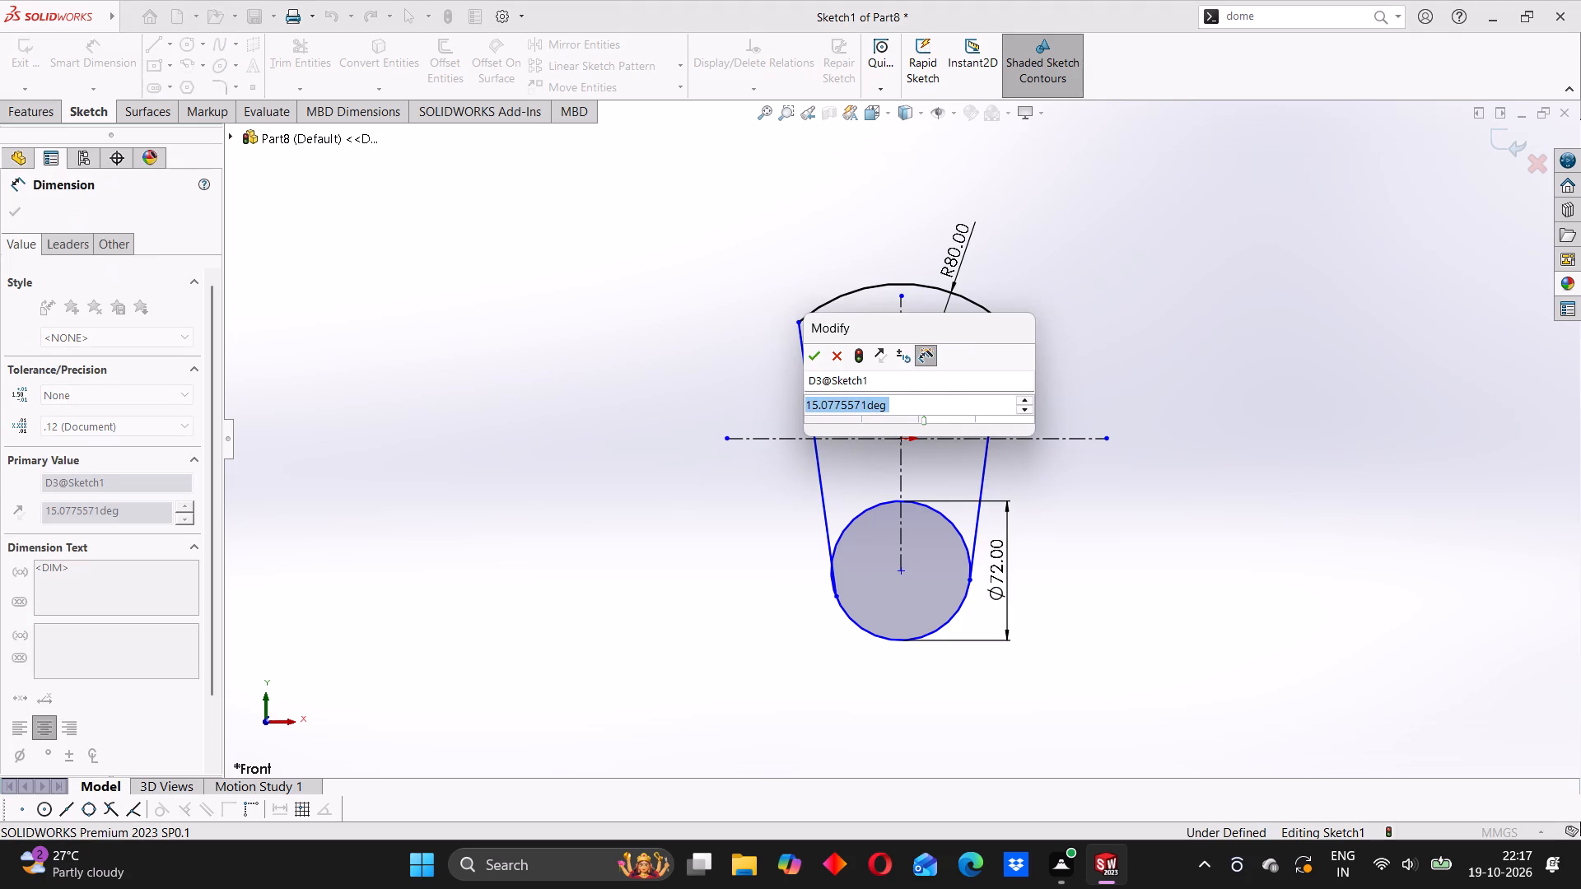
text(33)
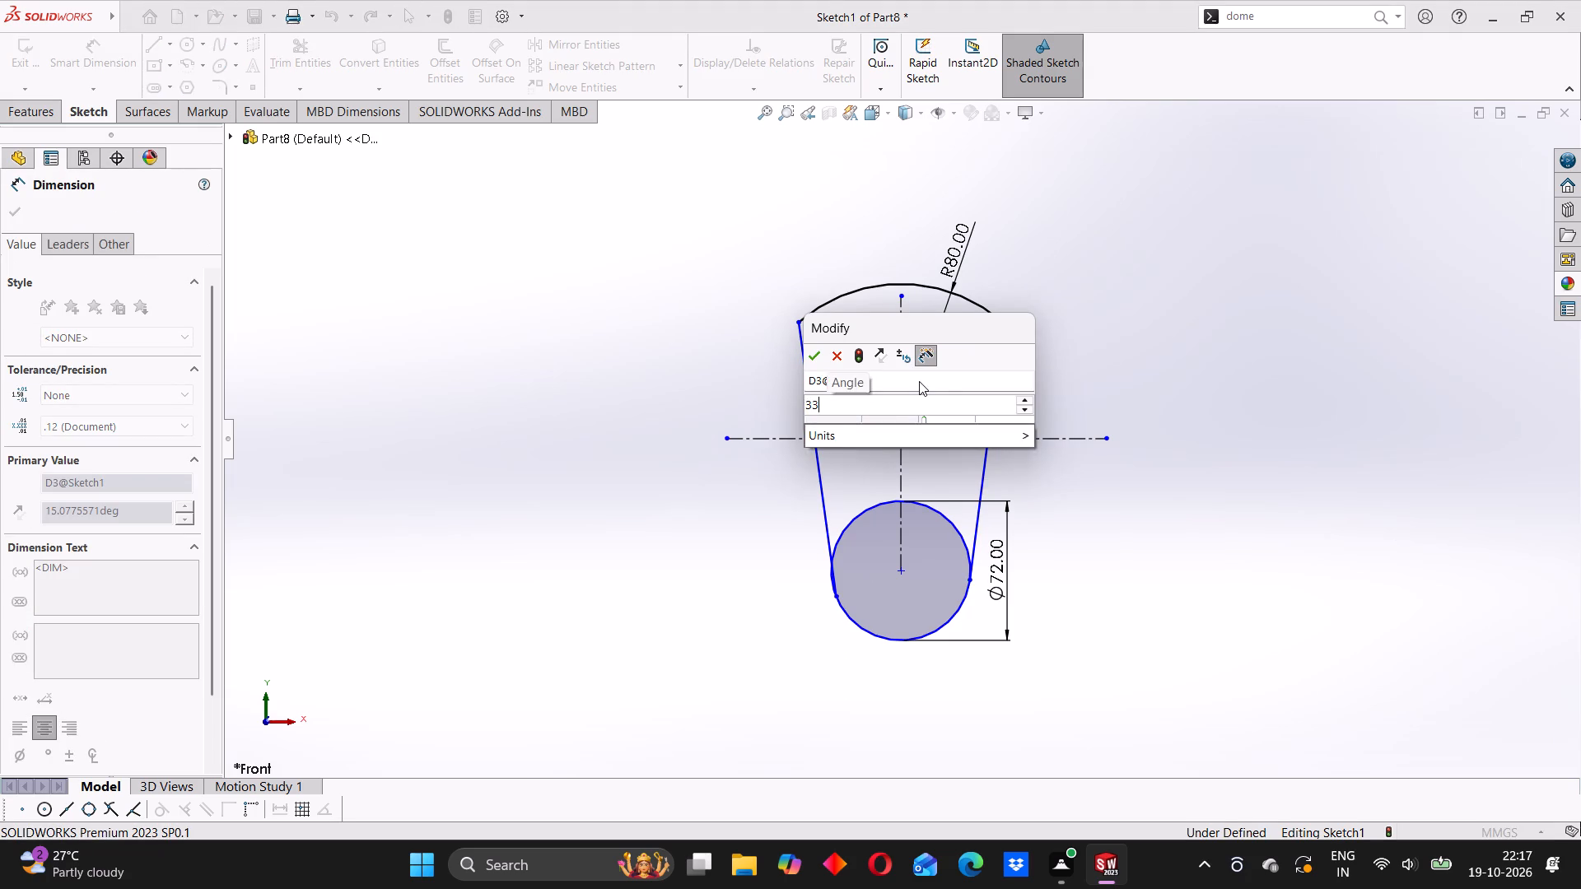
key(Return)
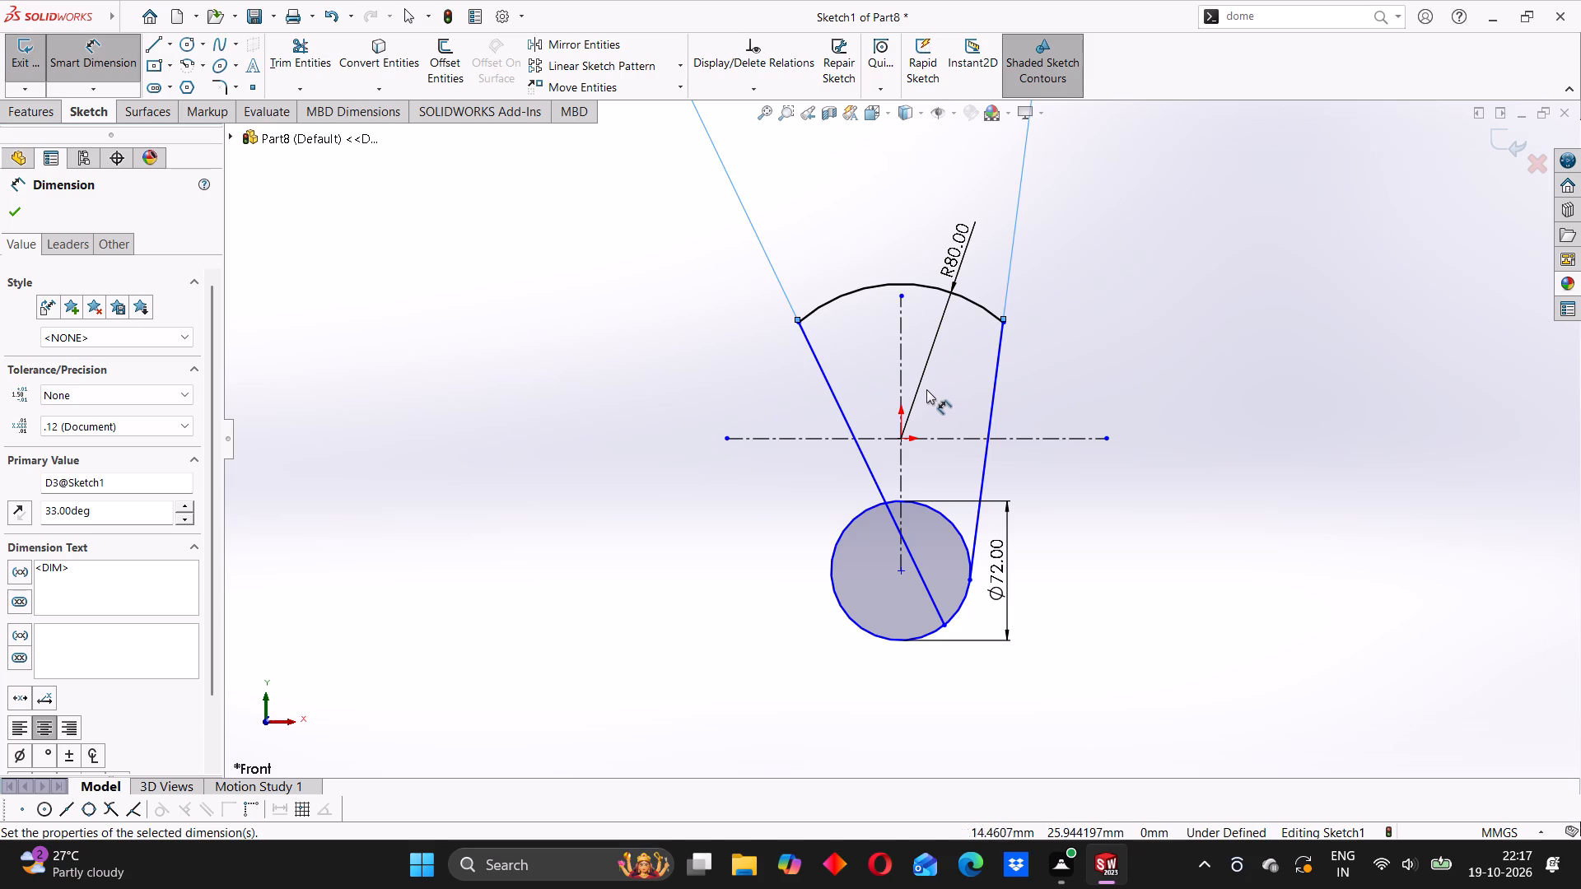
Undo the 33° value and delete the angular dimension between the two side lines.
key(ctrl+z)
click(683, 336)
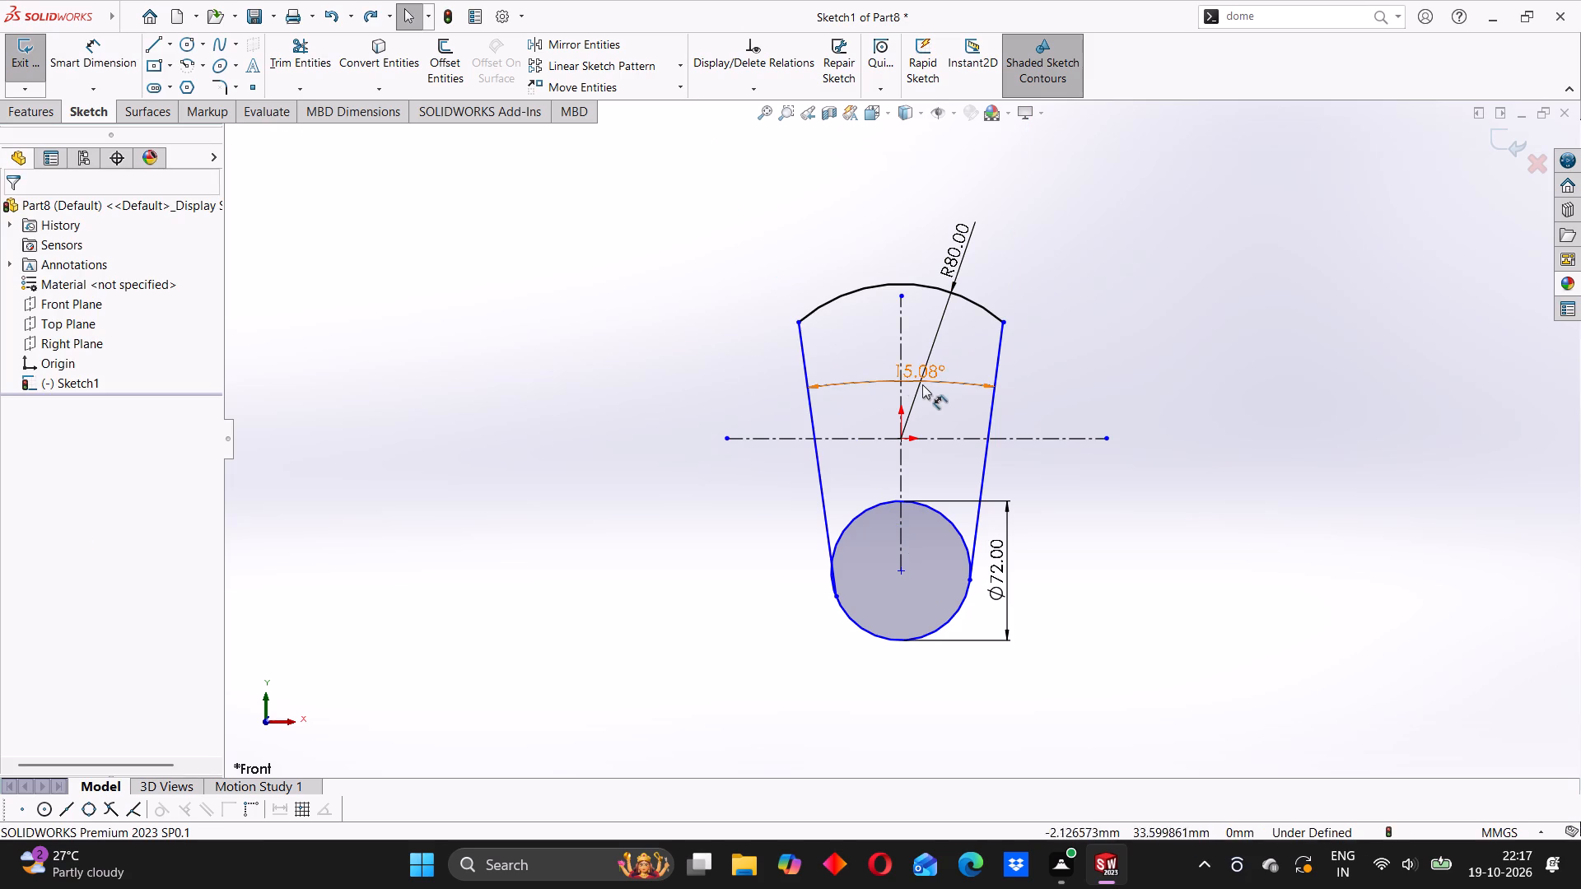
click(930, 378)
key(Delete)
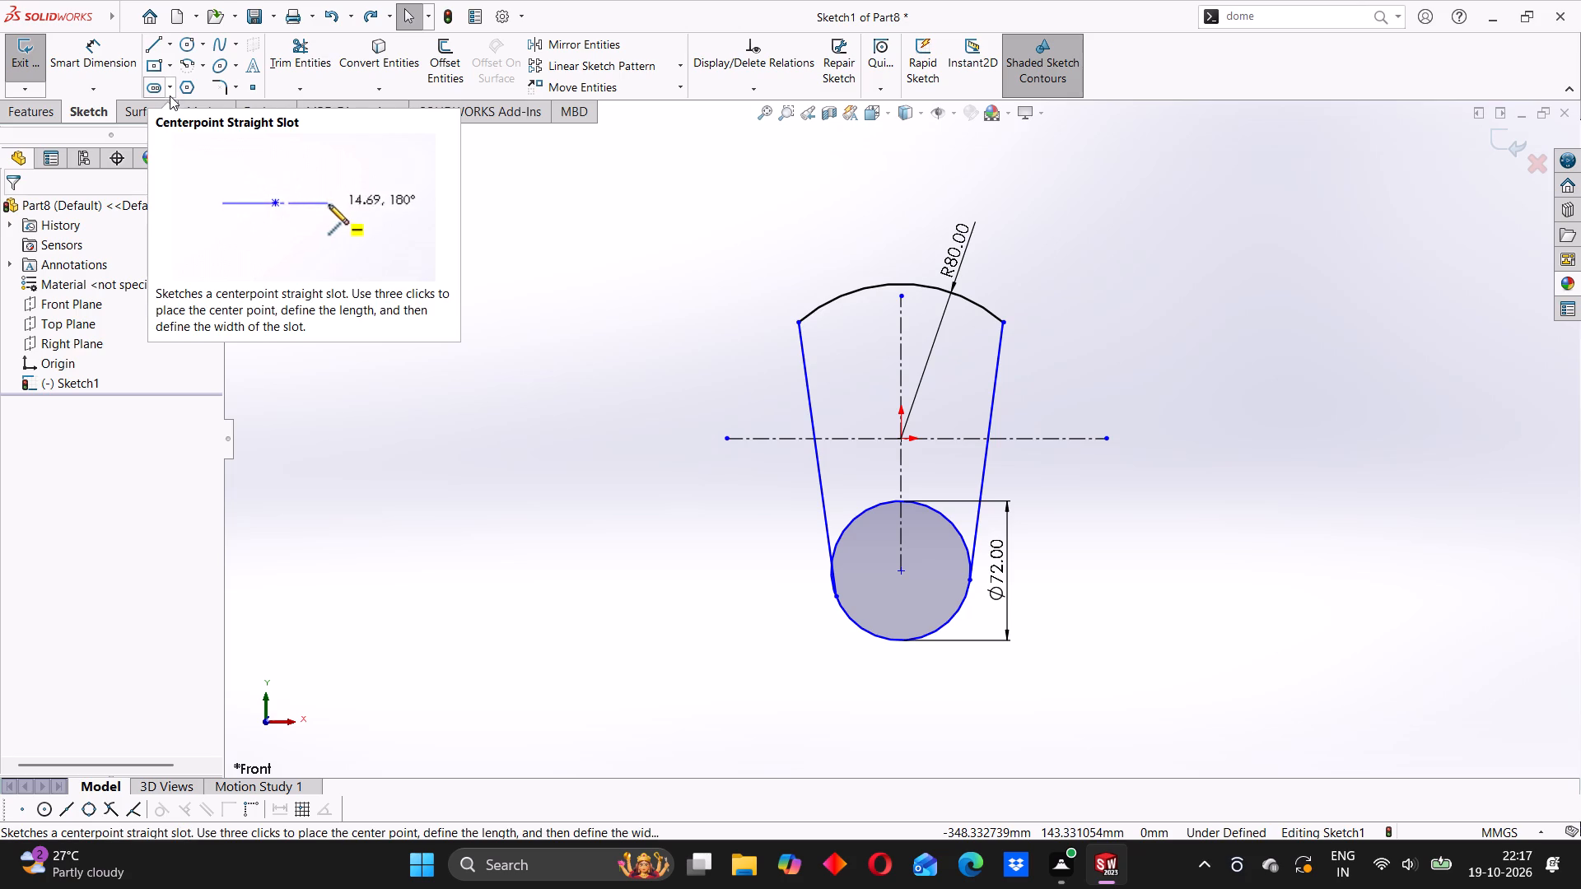
Dimension the angle between the vertical centerline and the right slanted side line at 33/2 (16.5°).
click(74, 64)
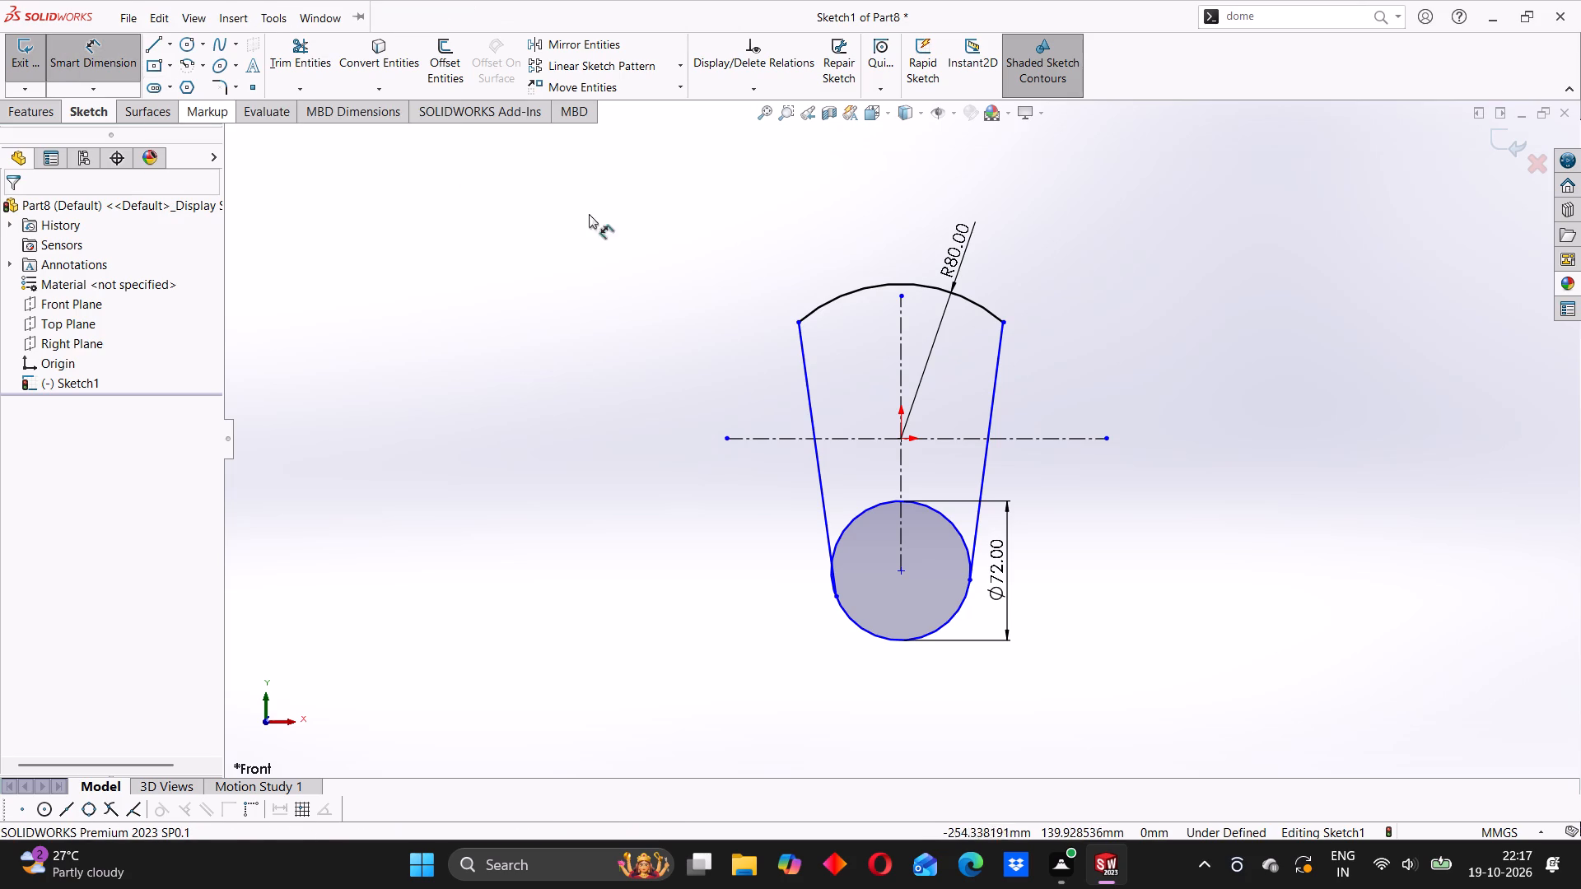
click(896, 367)
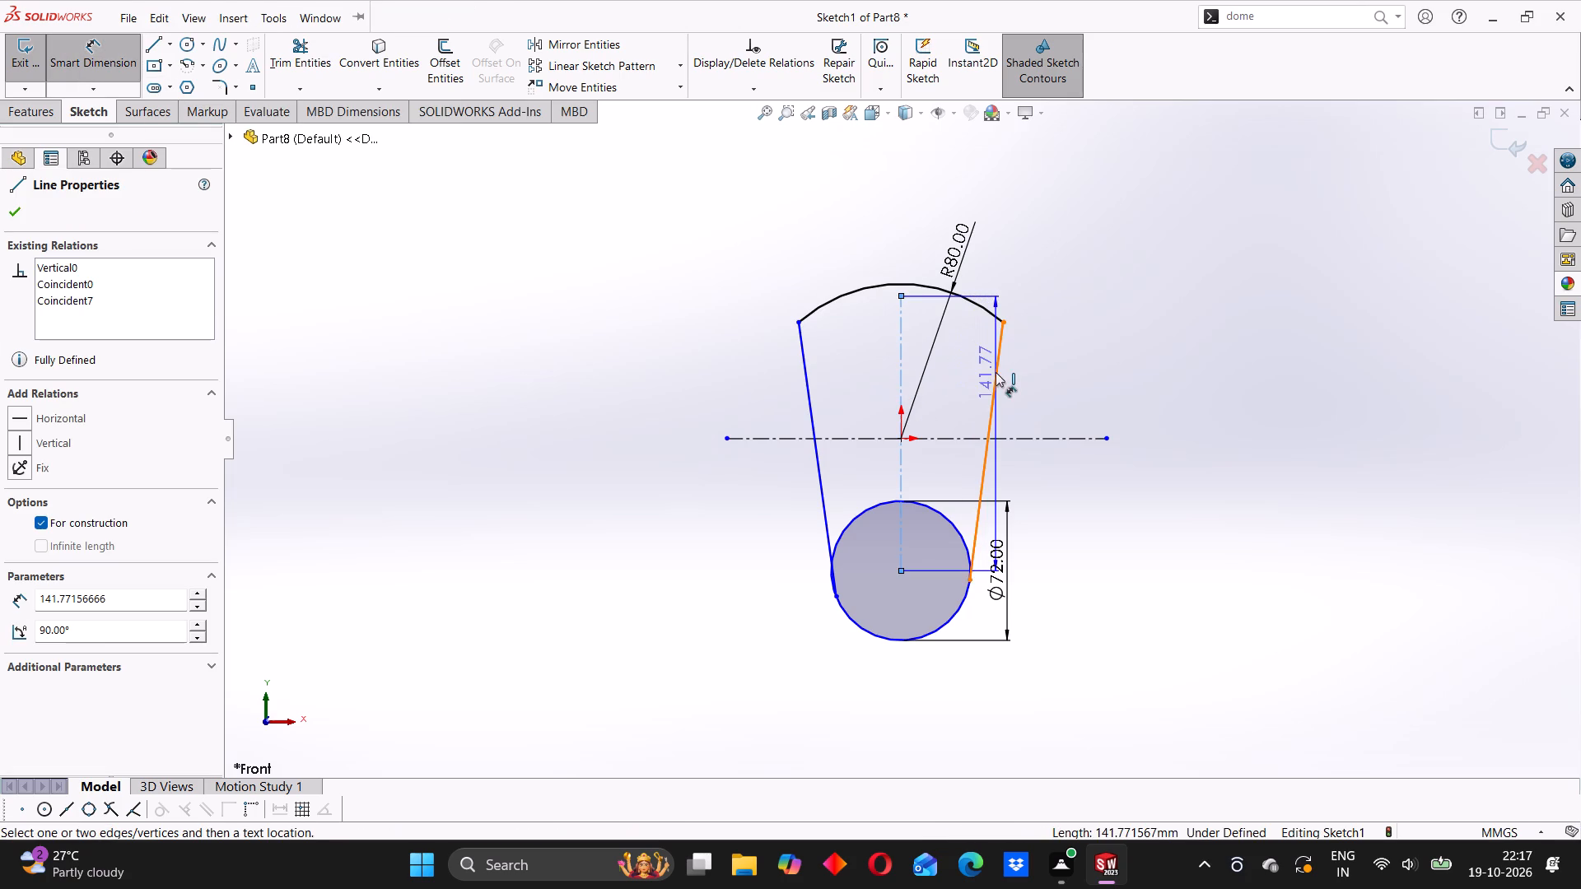
click(996, 372)
click(967, 380)
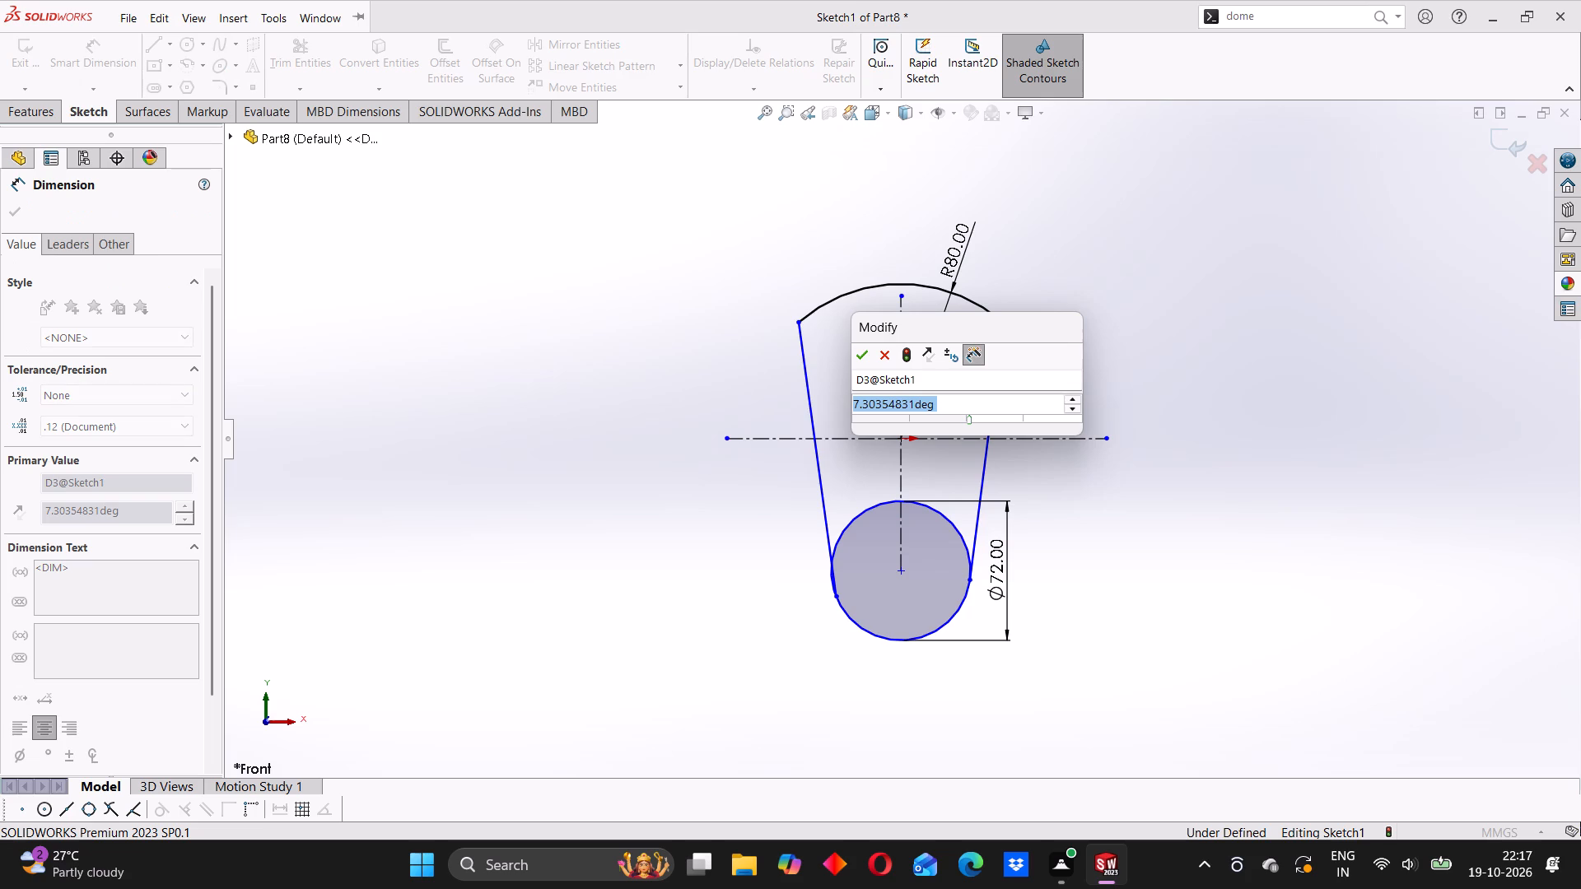
text(33)
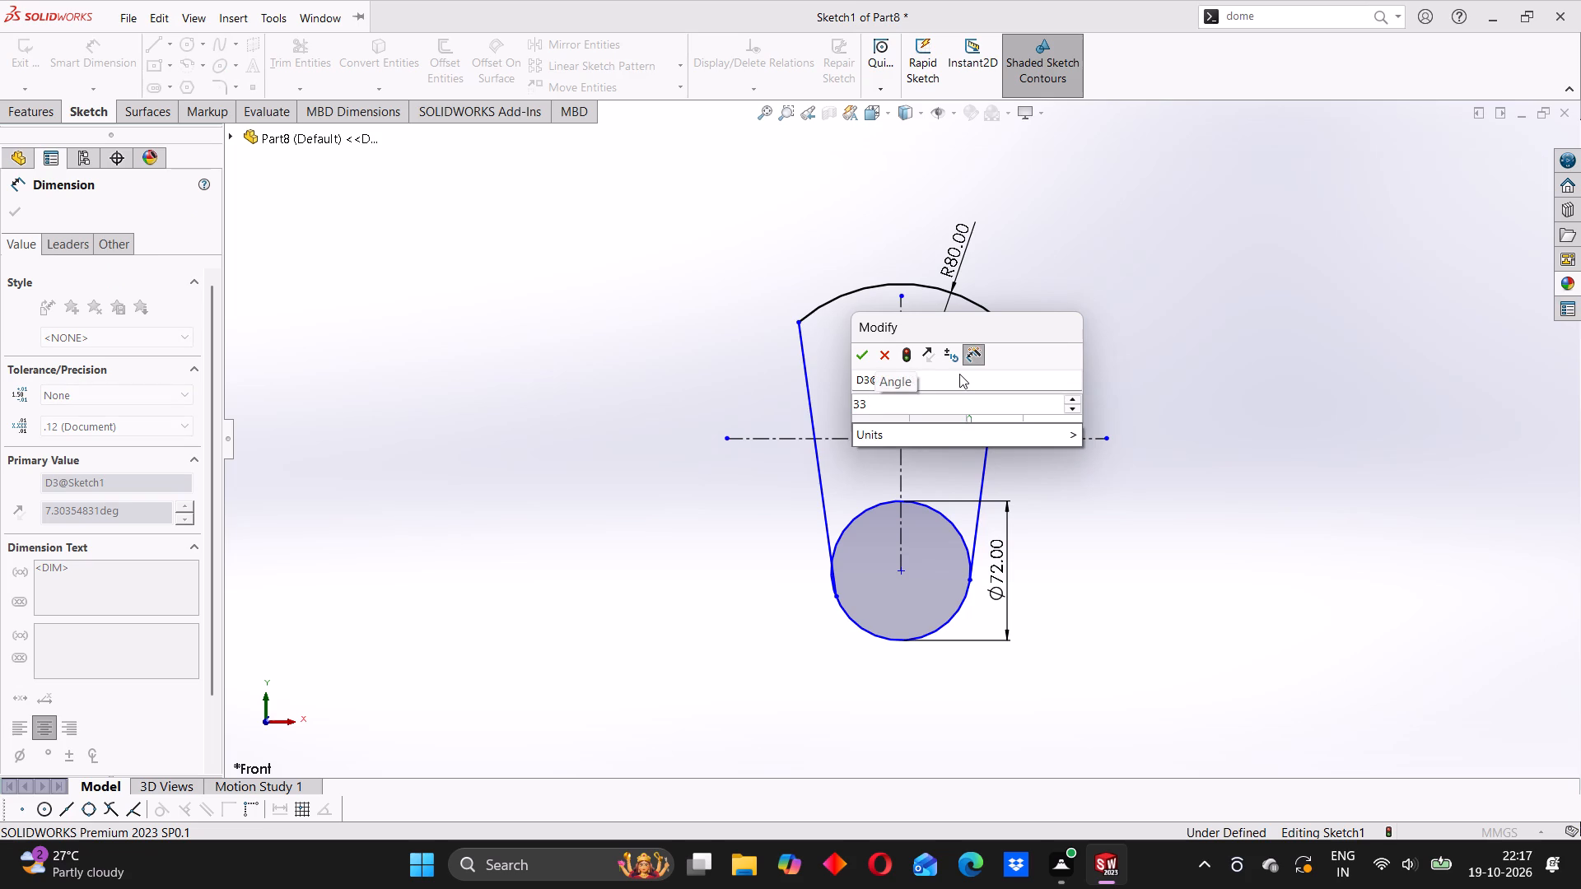
key(slash)
key(2)
key(Return)
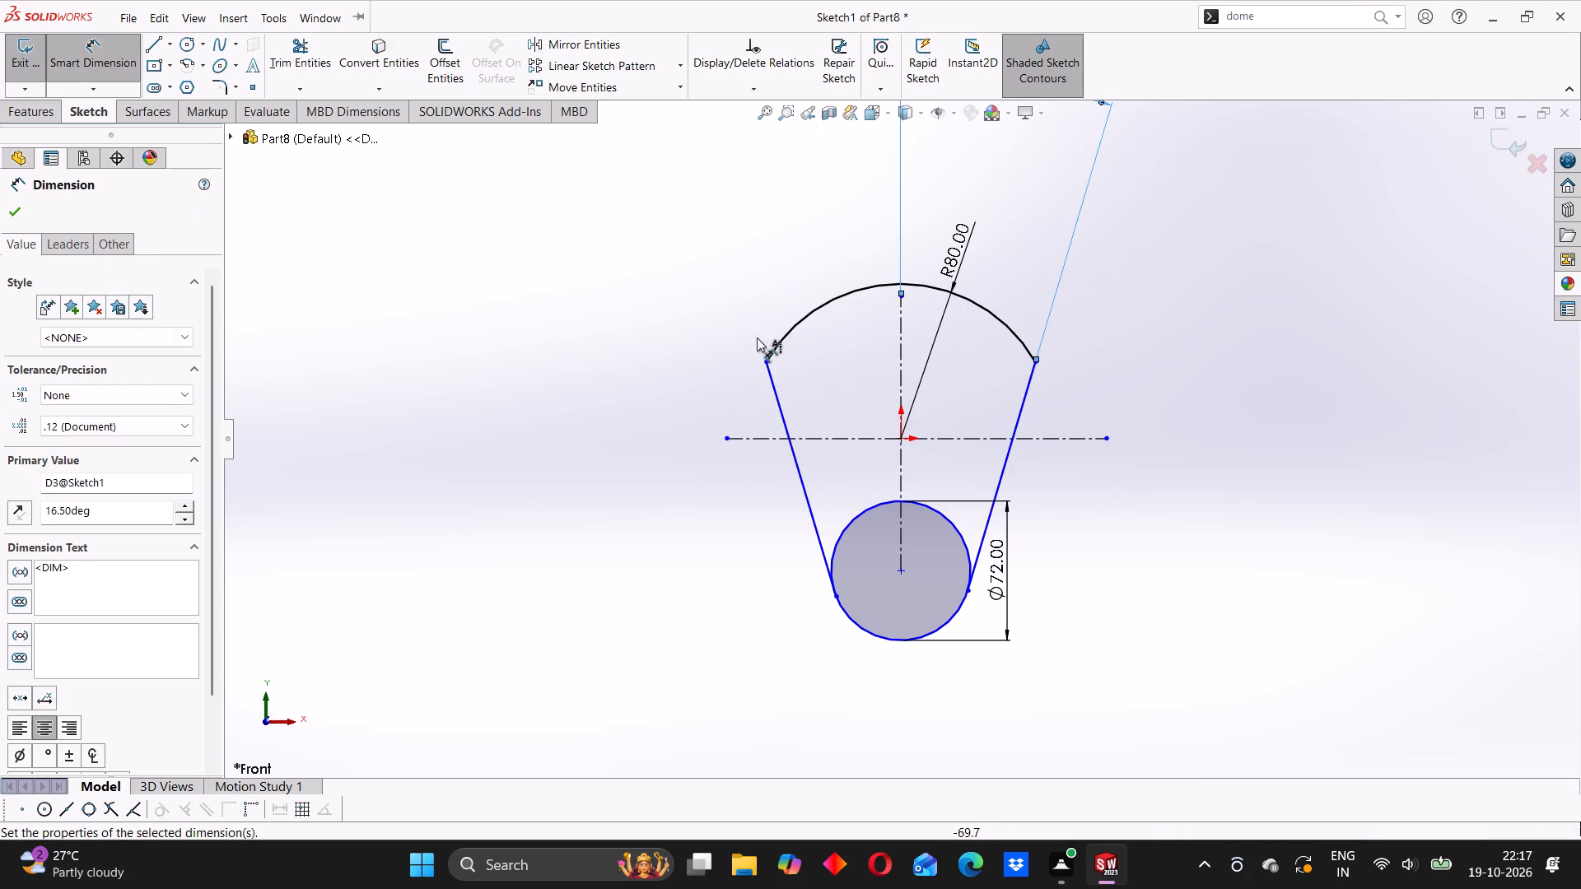
scroll(860, 352, up, 3)
click(758, 353)
Dimension the angle between the vertical centerline and the left slanted side line at 33/2 (16.5°), placing the dimension above the arc.
scroll(914, 419, down, 2)
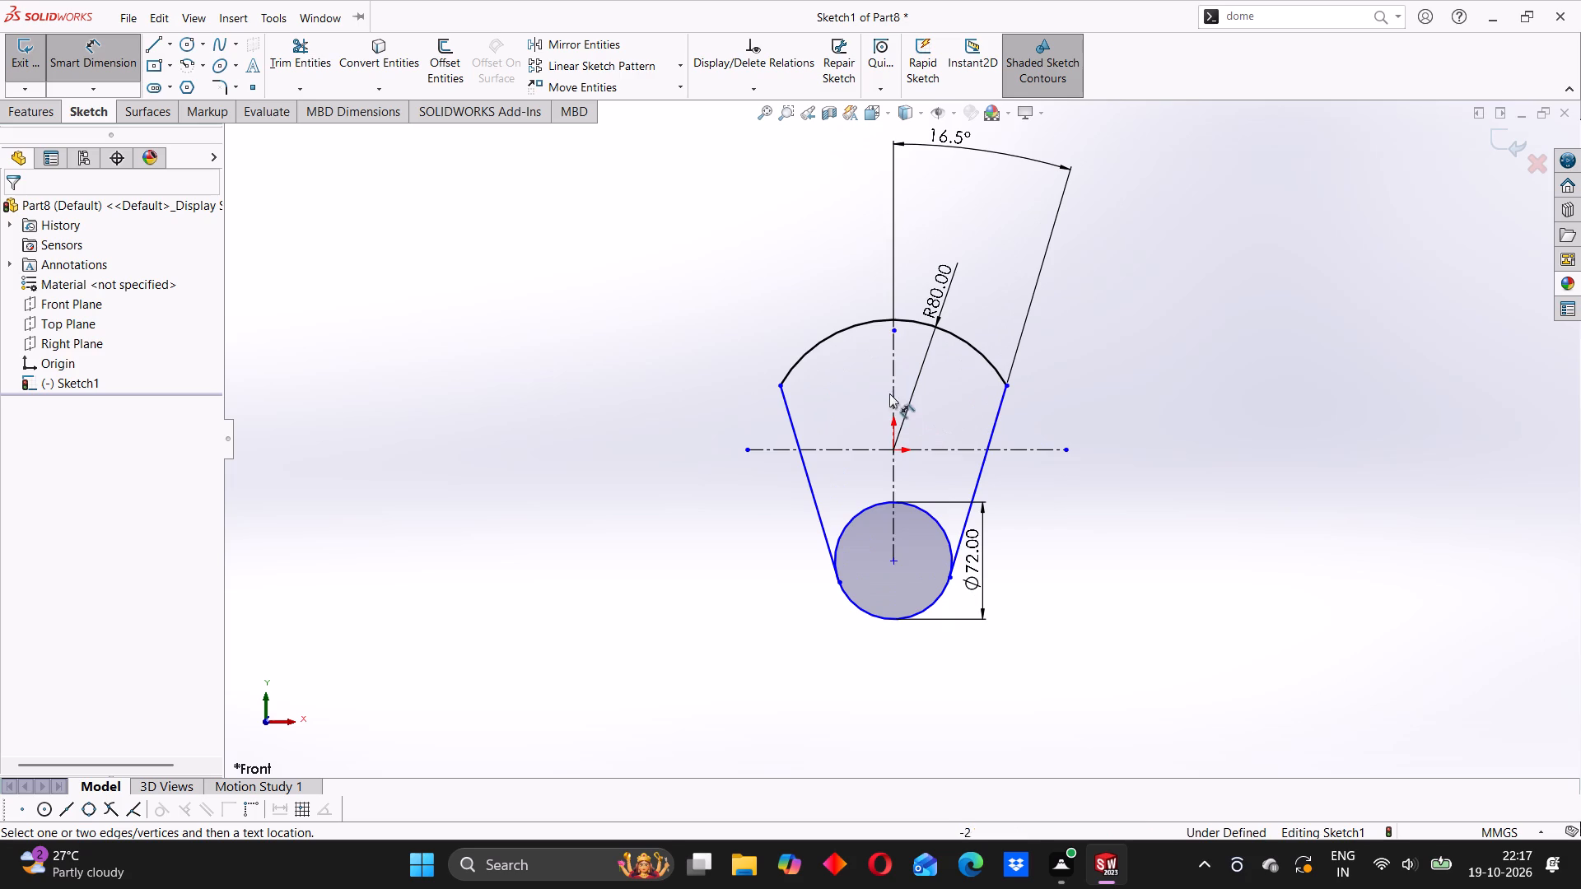
click(892, 385)
click(795, 426)
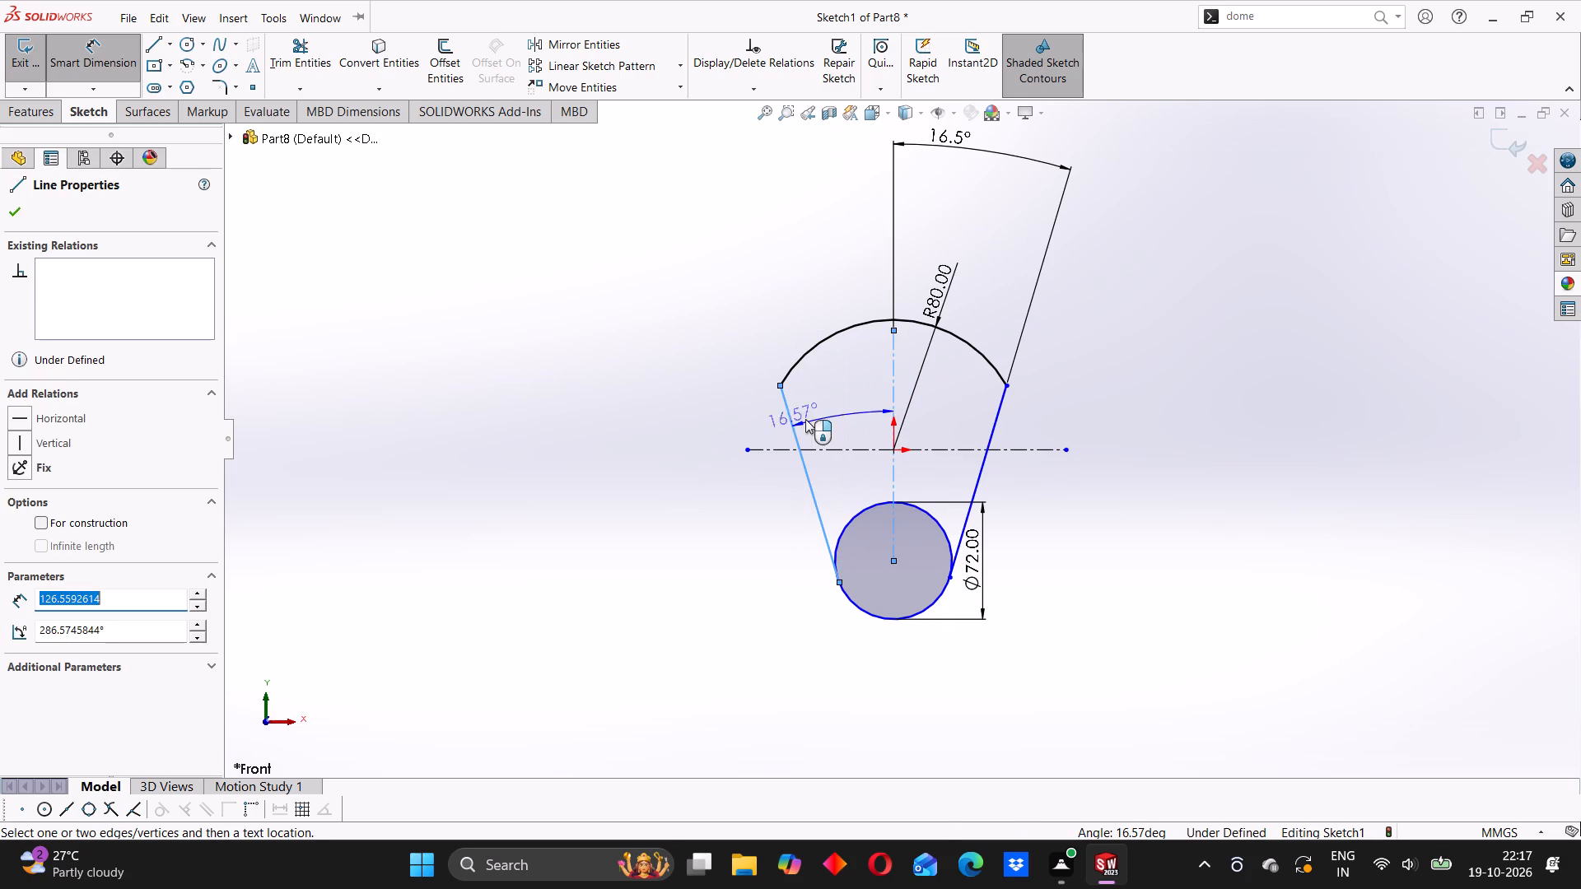
click(823, 406)
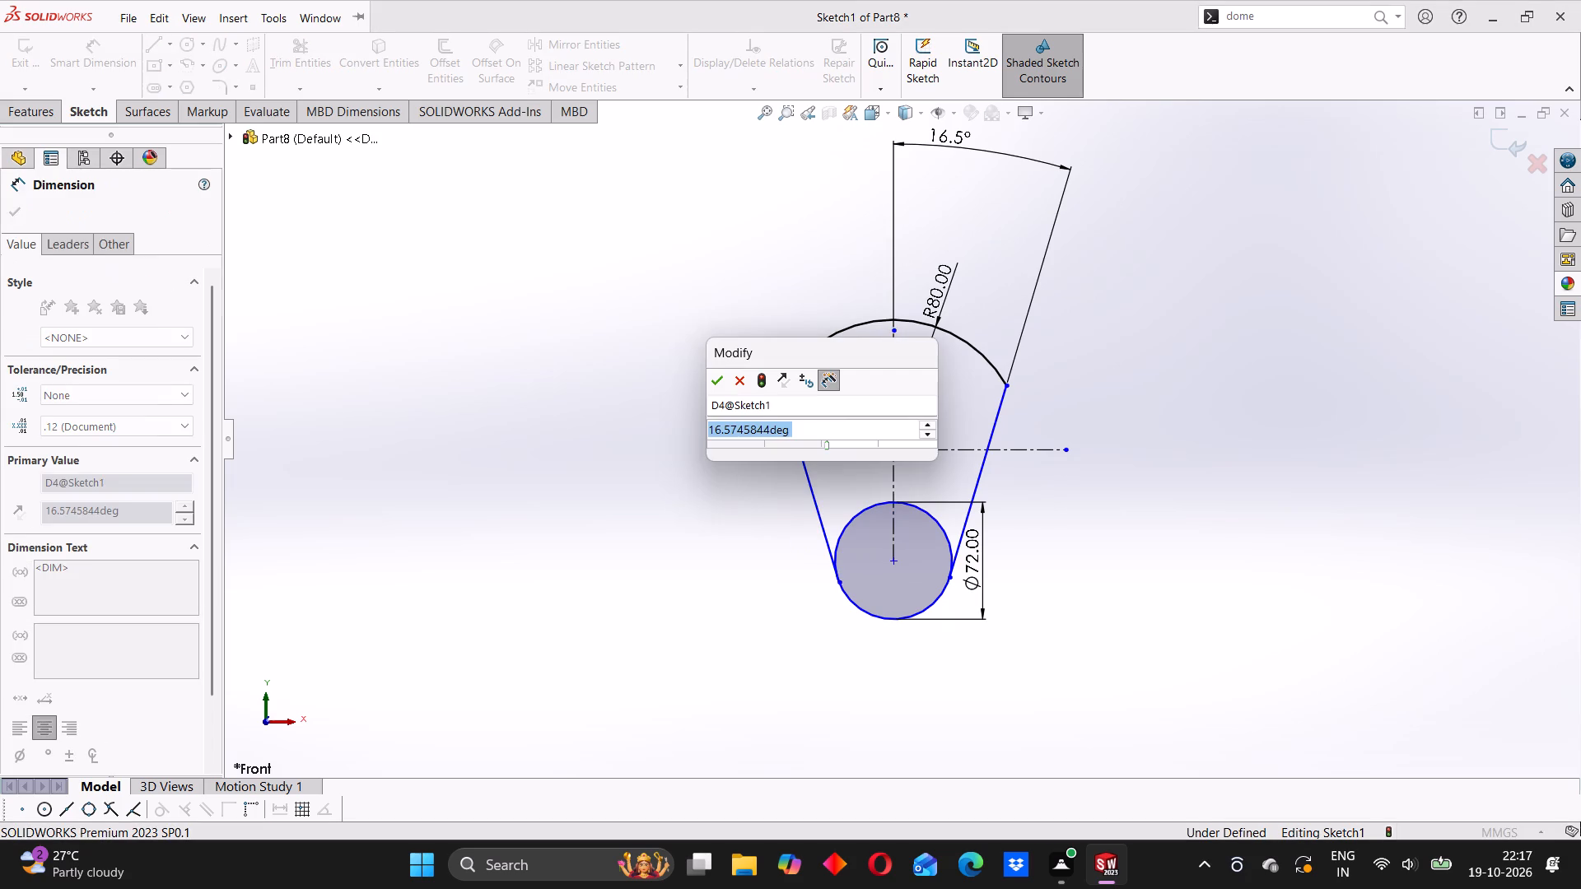
text(33/2)
key(Return)
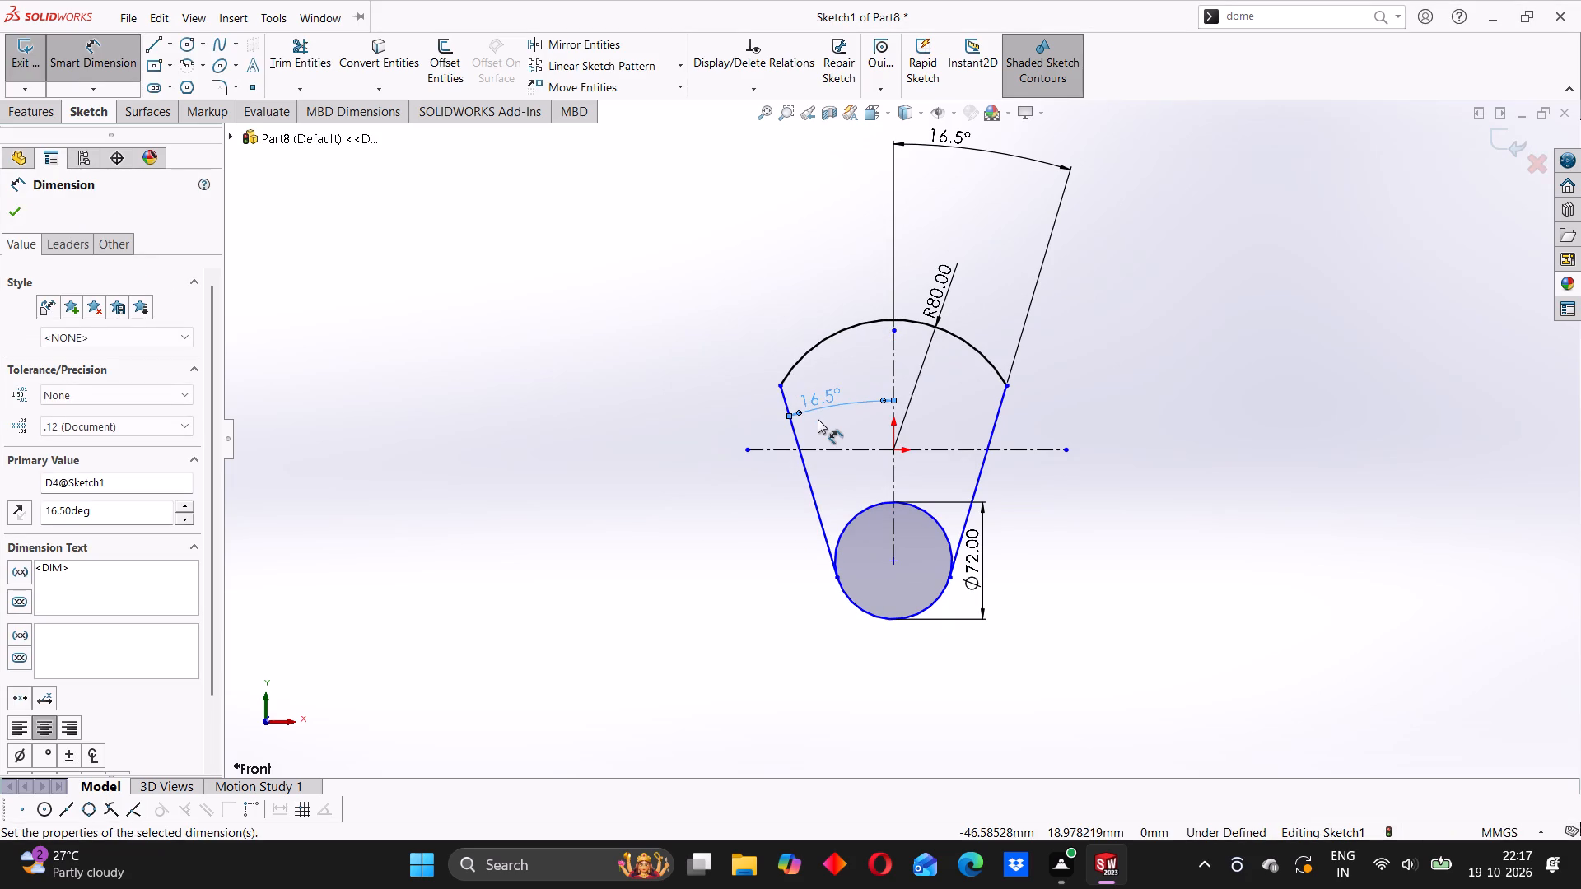
click(729, 294)
drag(841, 399, 818, 295)
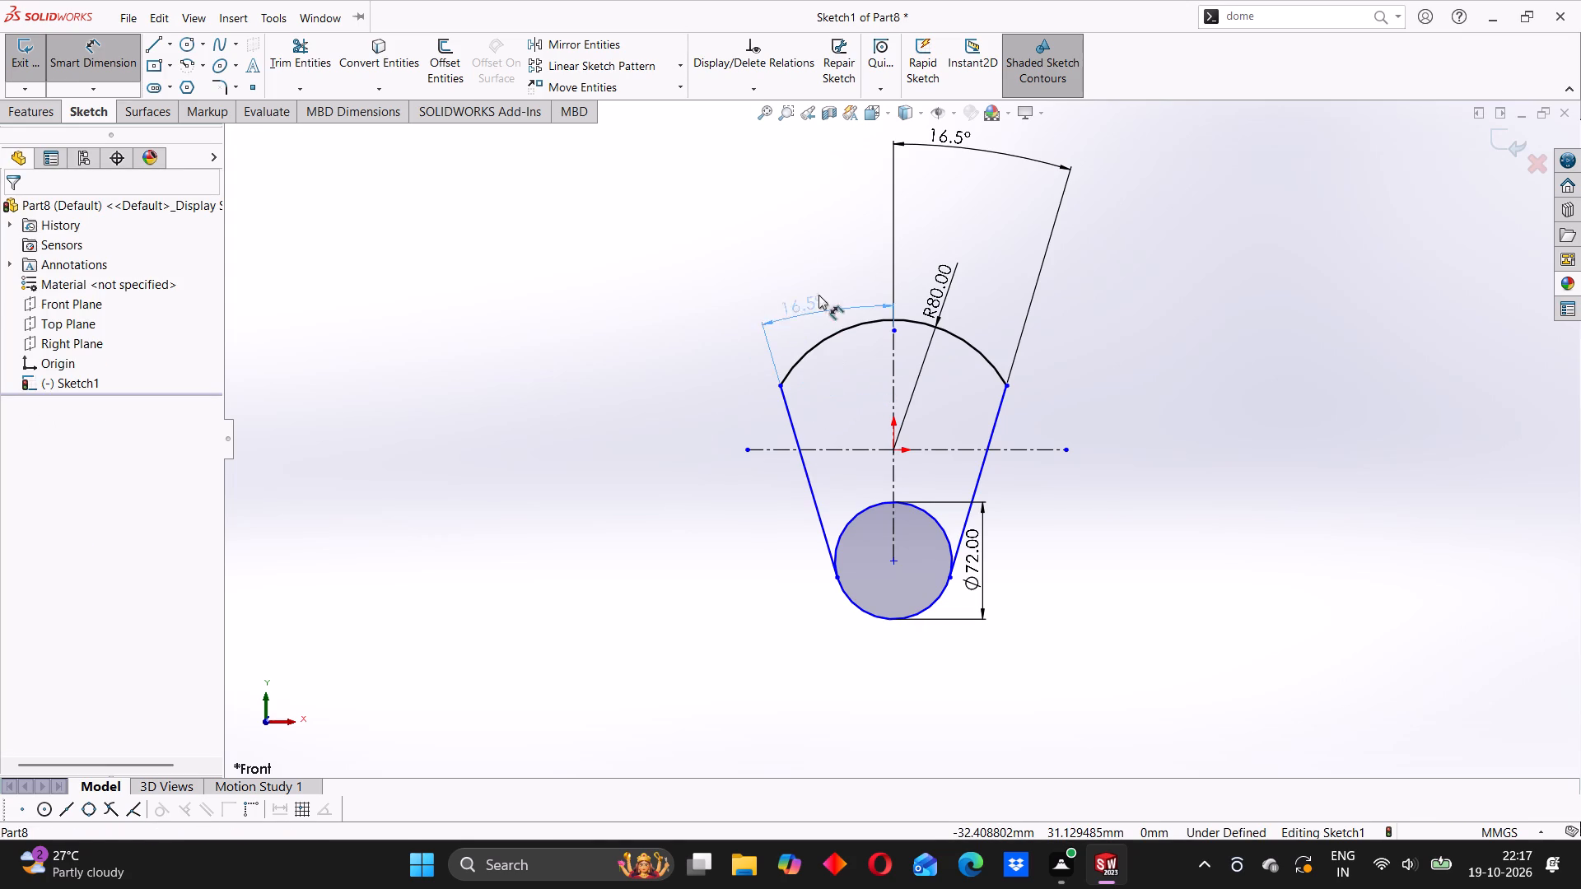
drag(818, 295, 772, 185)
click(651, 317)
Dimension the distance from the 72 mm circle's center to the origin at 44 mm.
scroll(896, 376, up, 2)
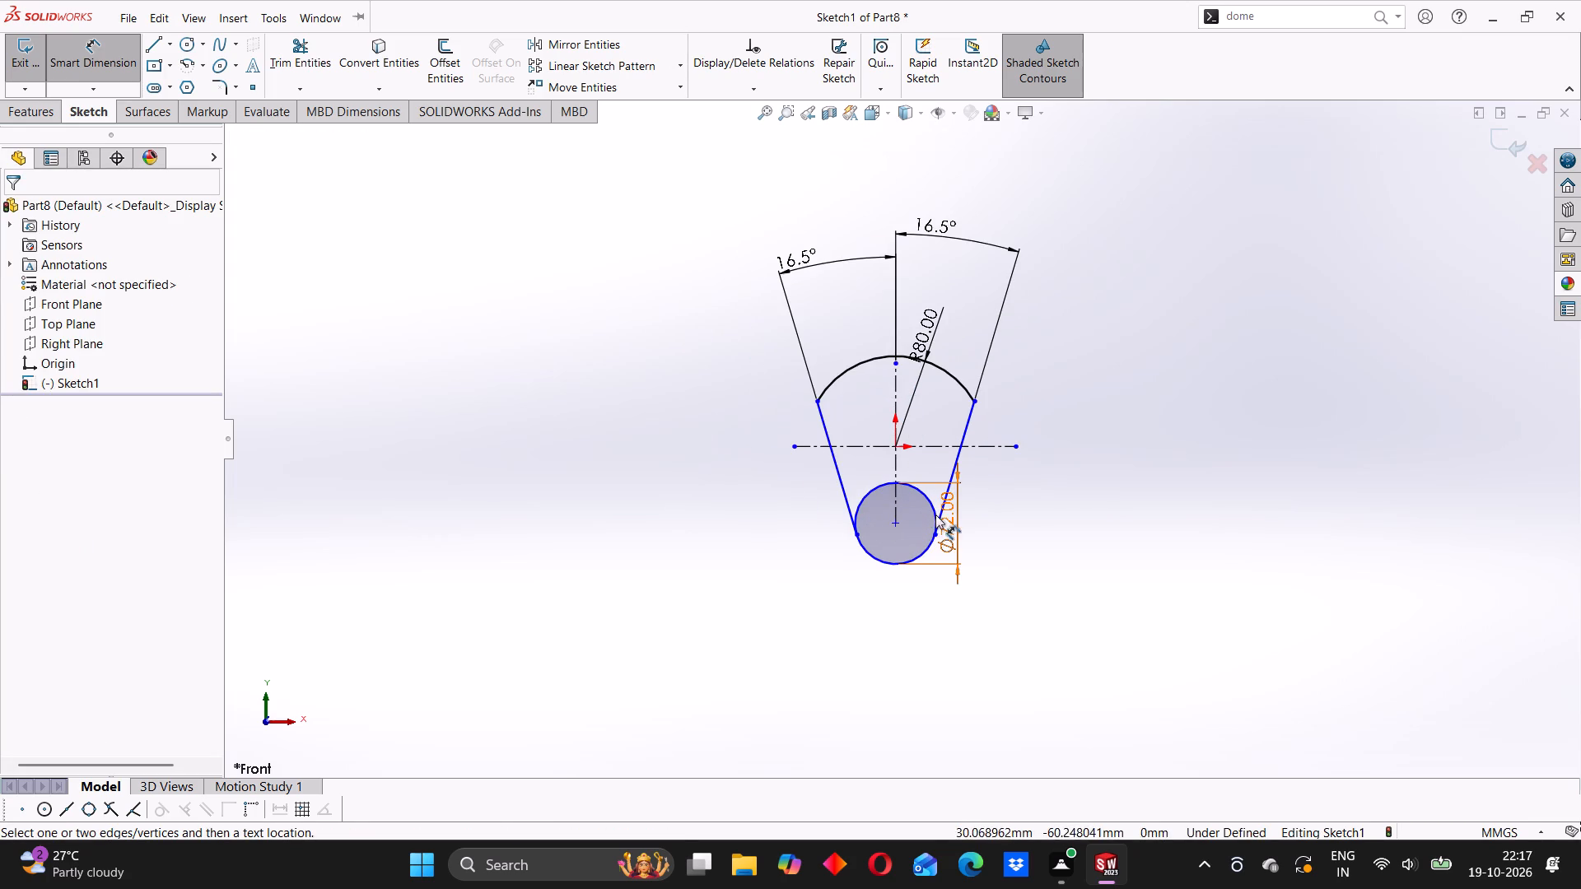
scroll(879, 513, down, 2)
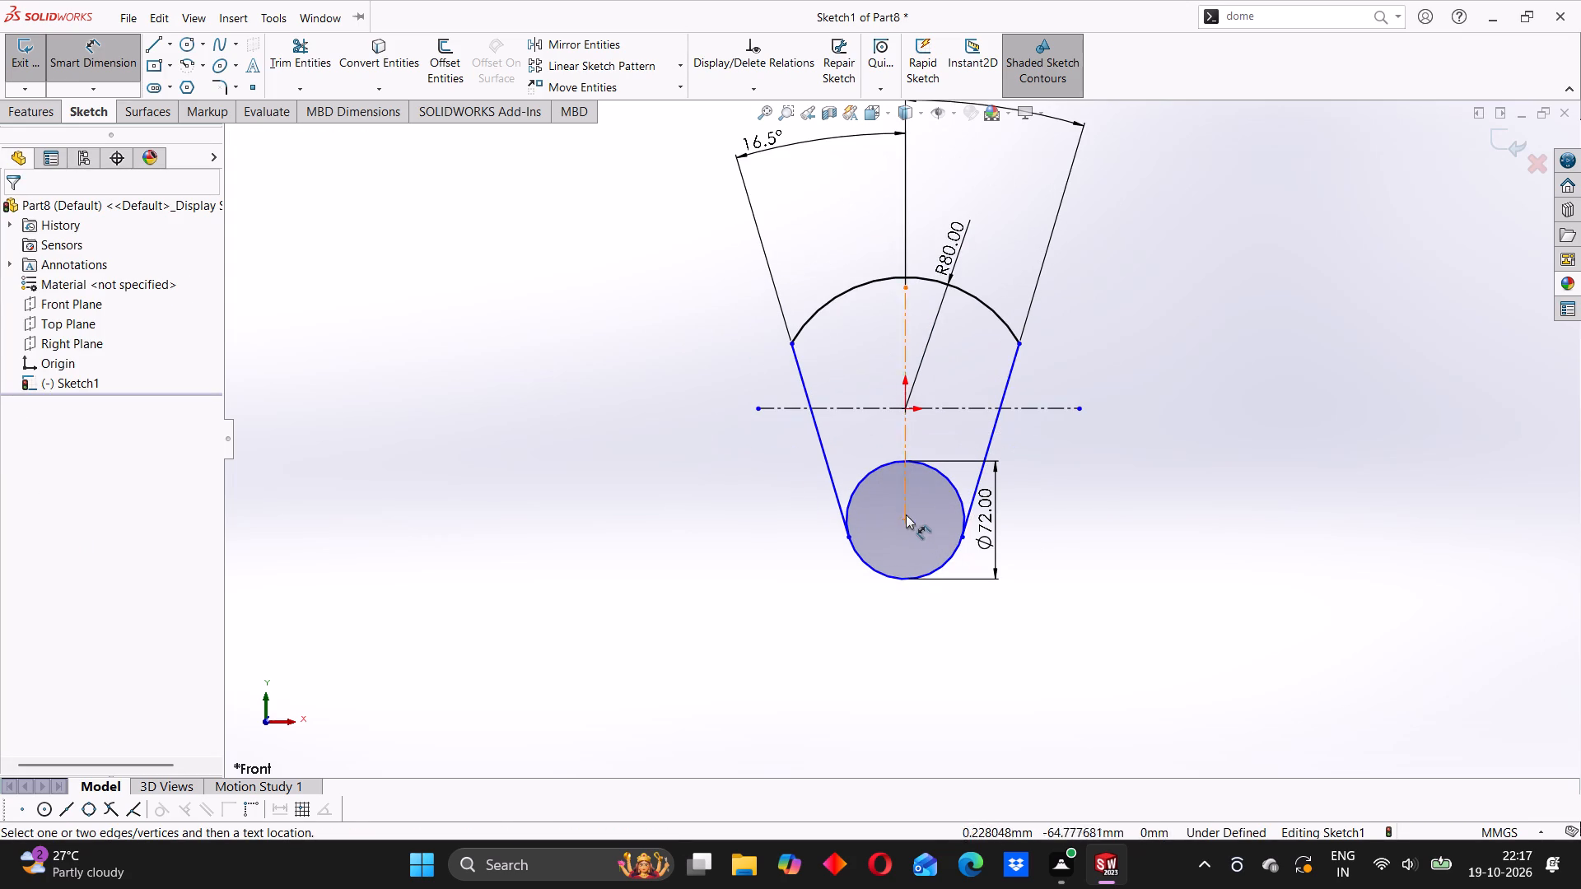
click(902, 520)
click(903, 408)
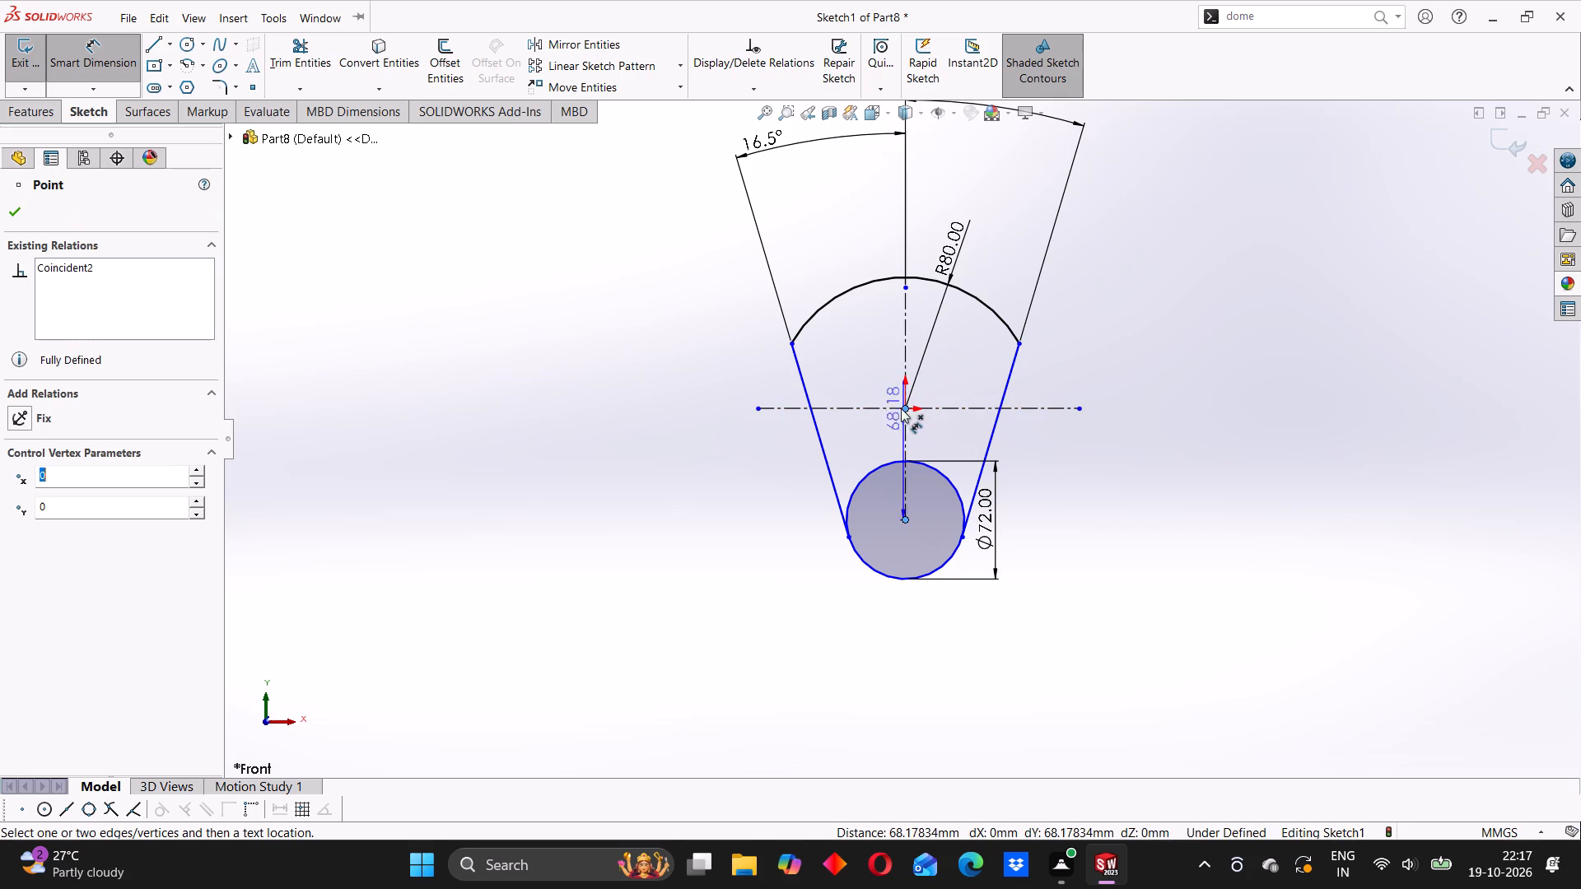
click(699, 440)
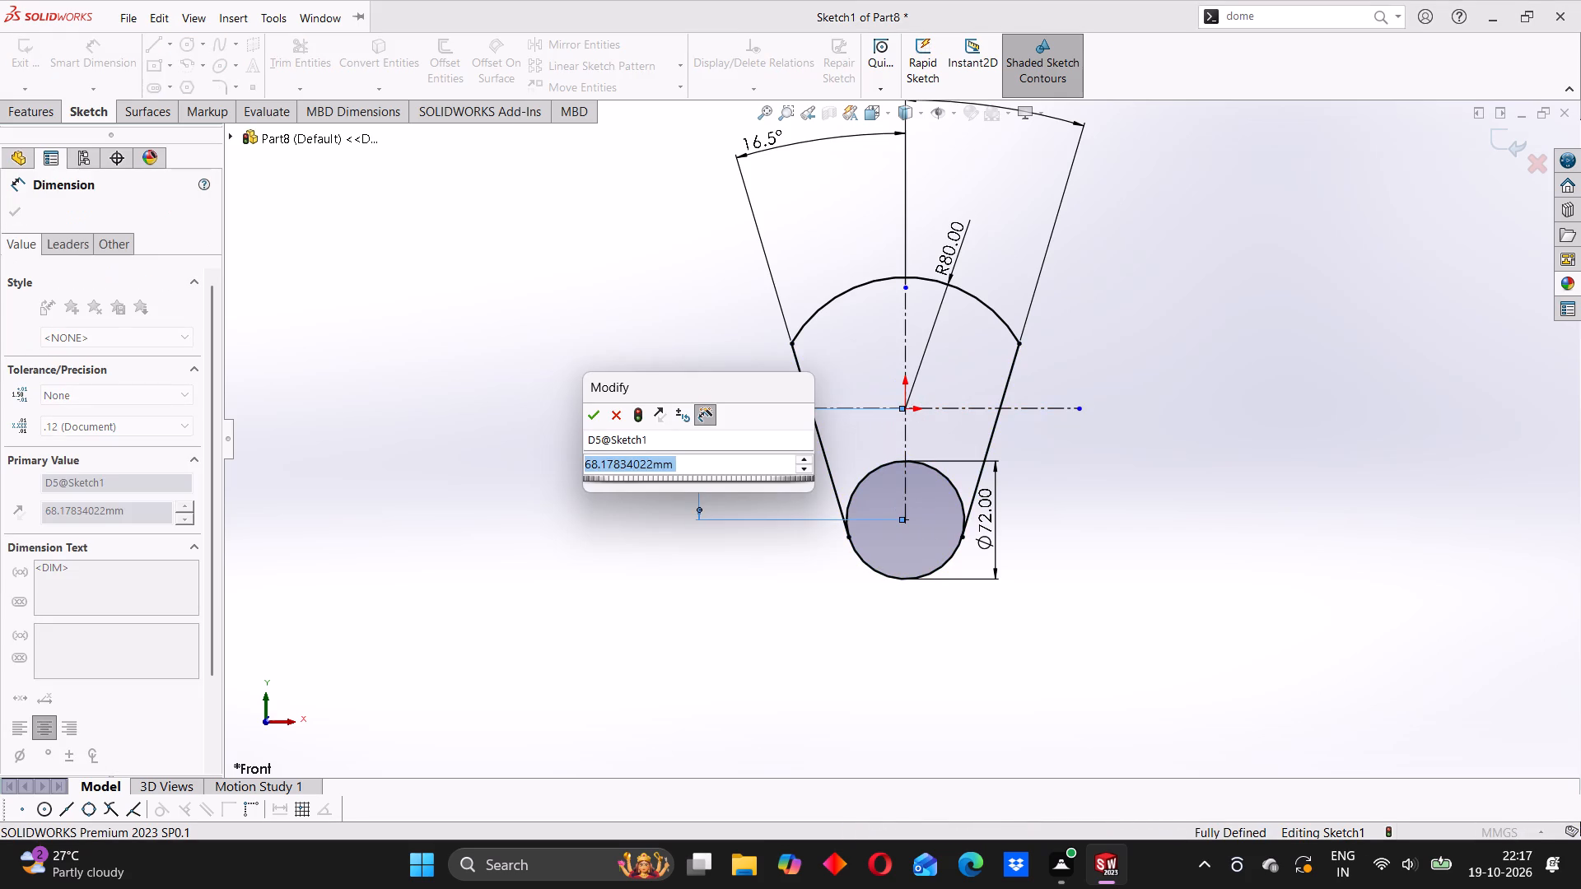
text(44)
key(Return)
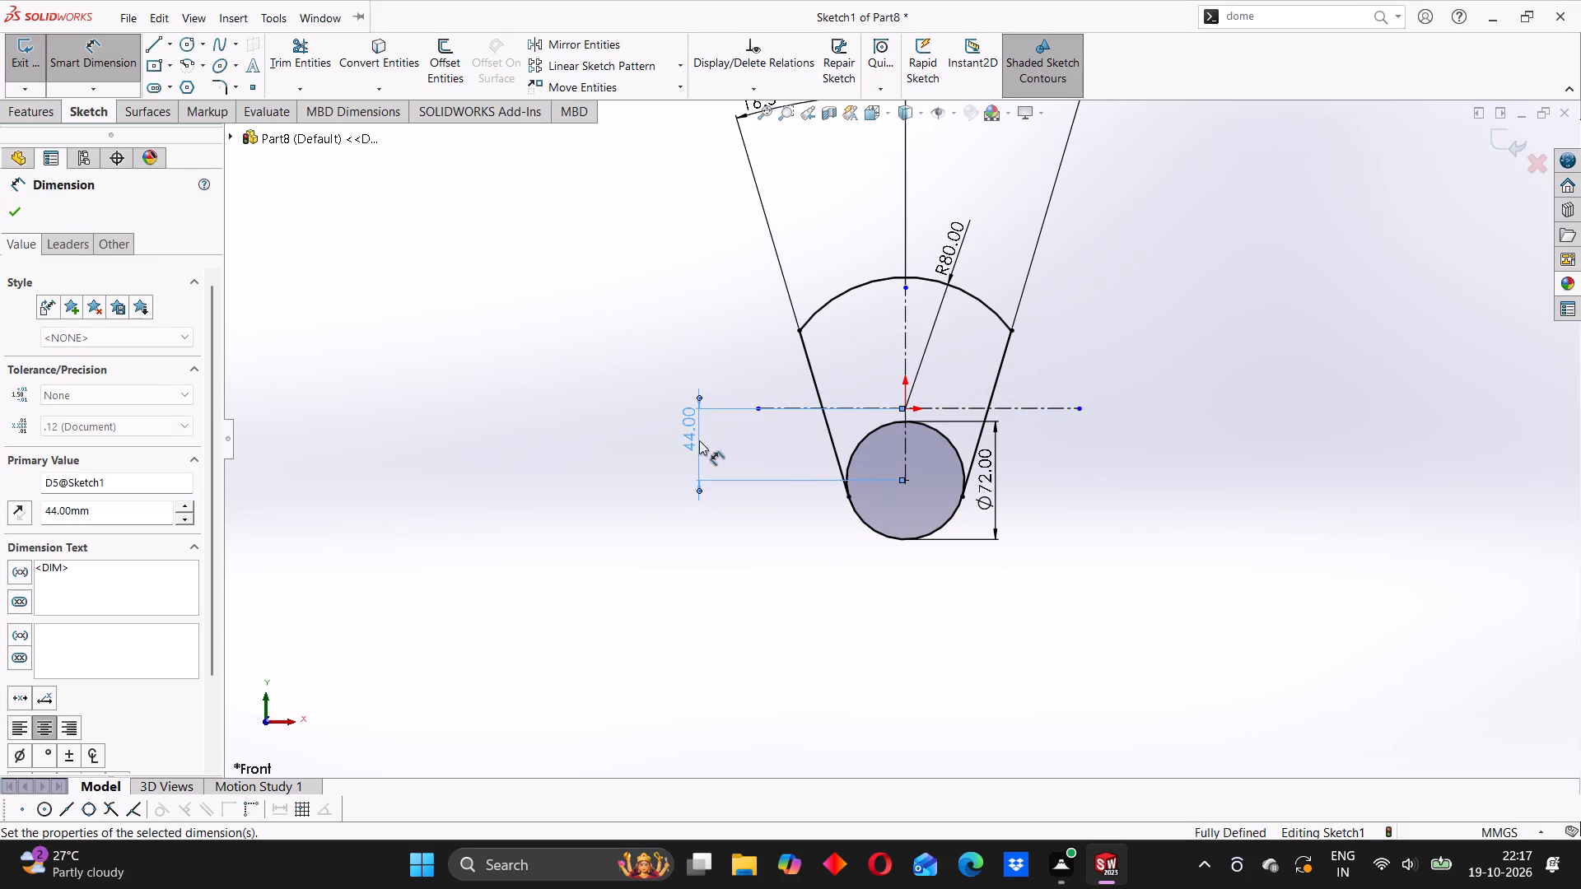
click(557, 428)
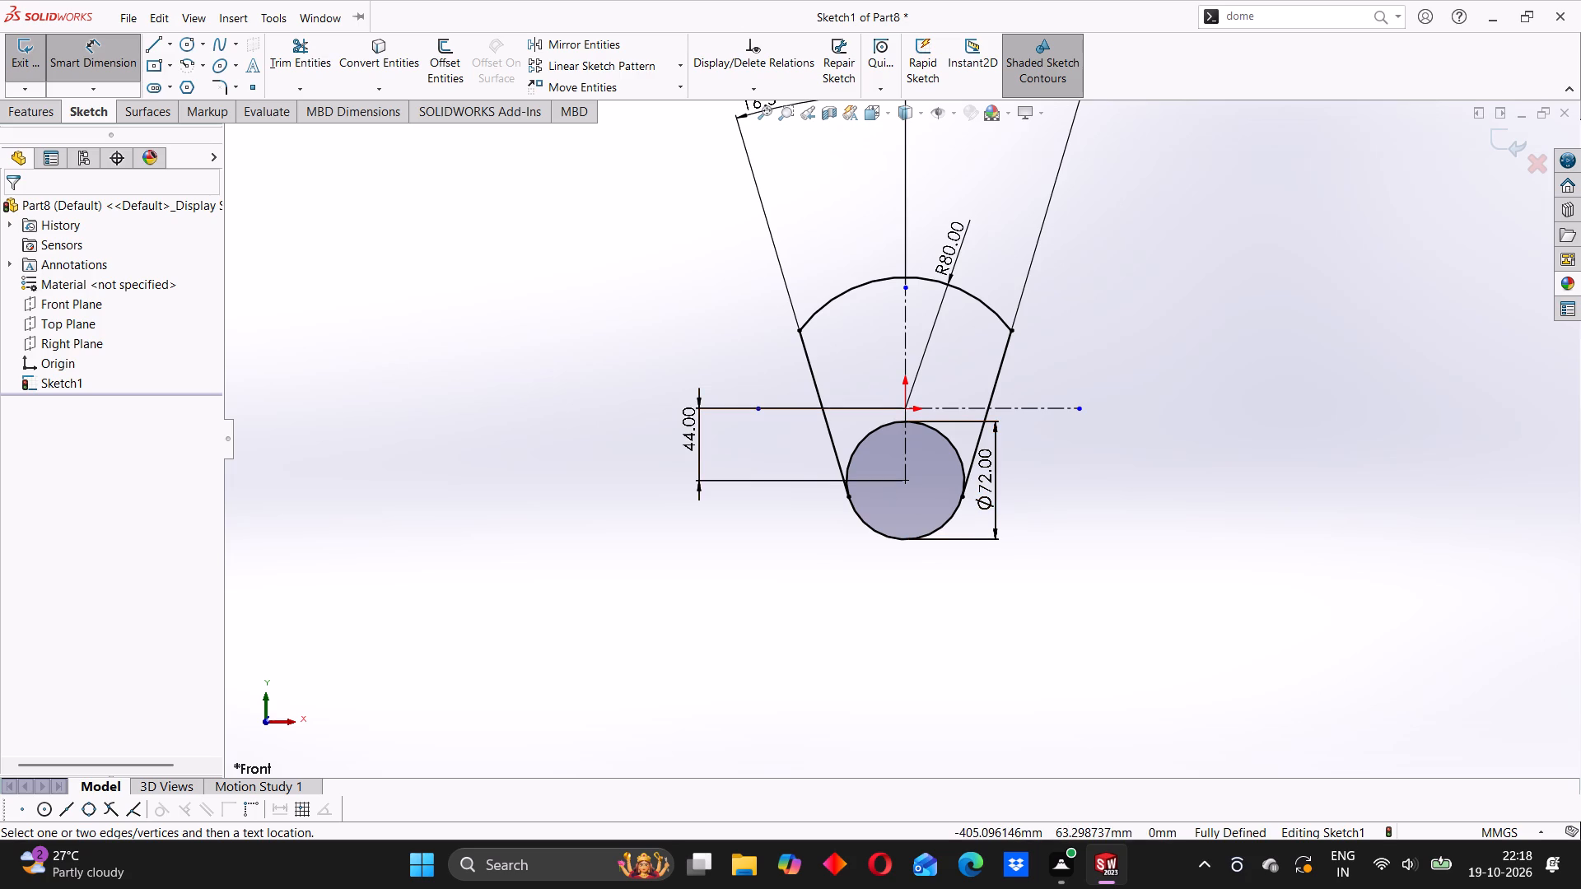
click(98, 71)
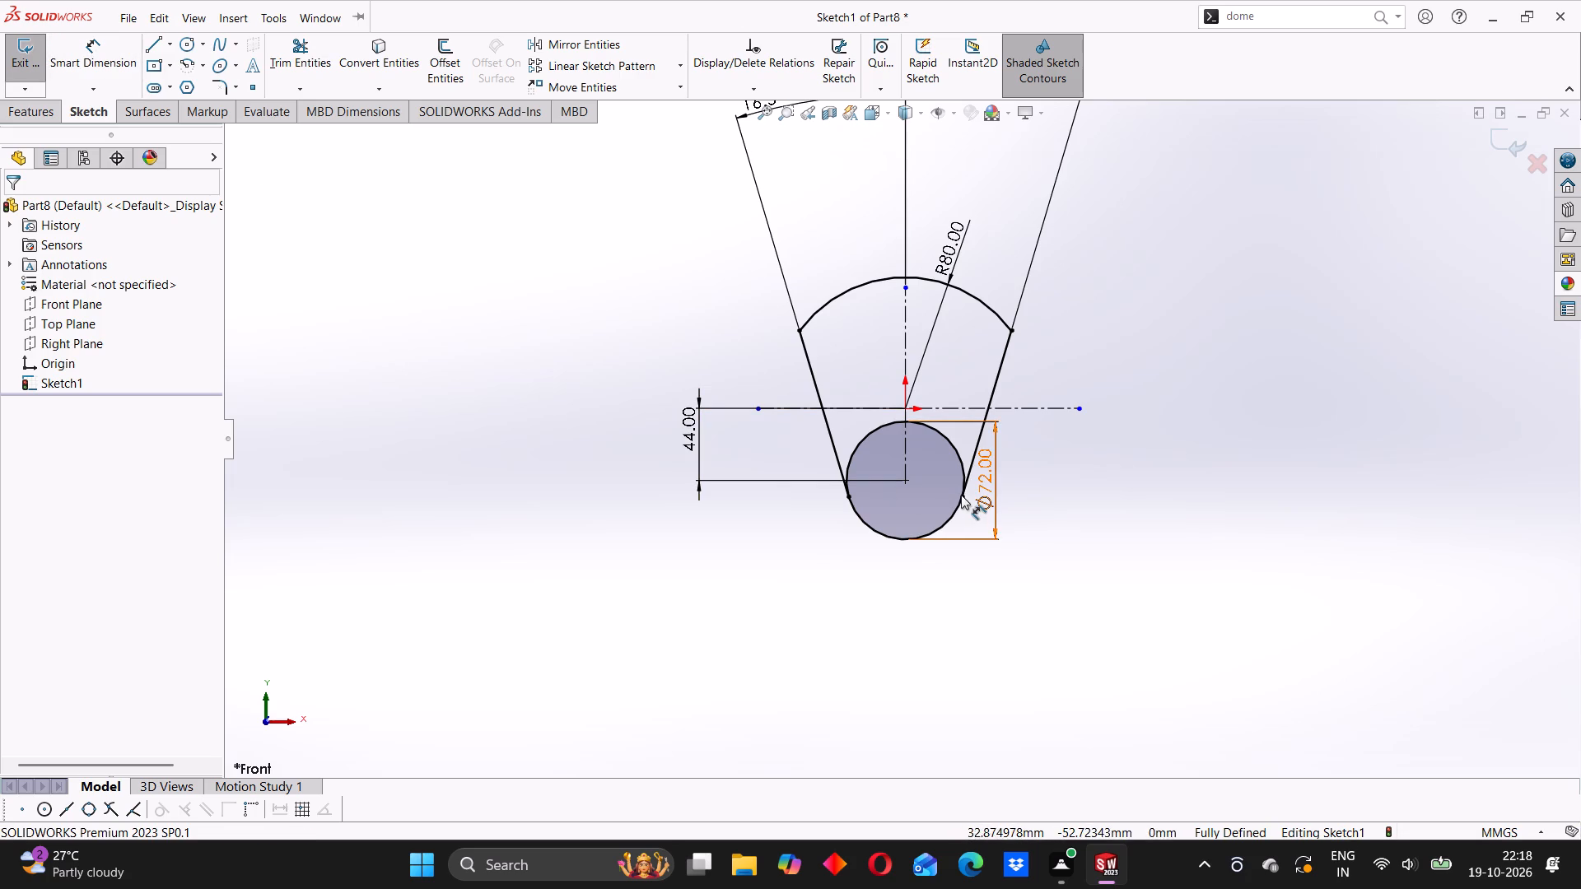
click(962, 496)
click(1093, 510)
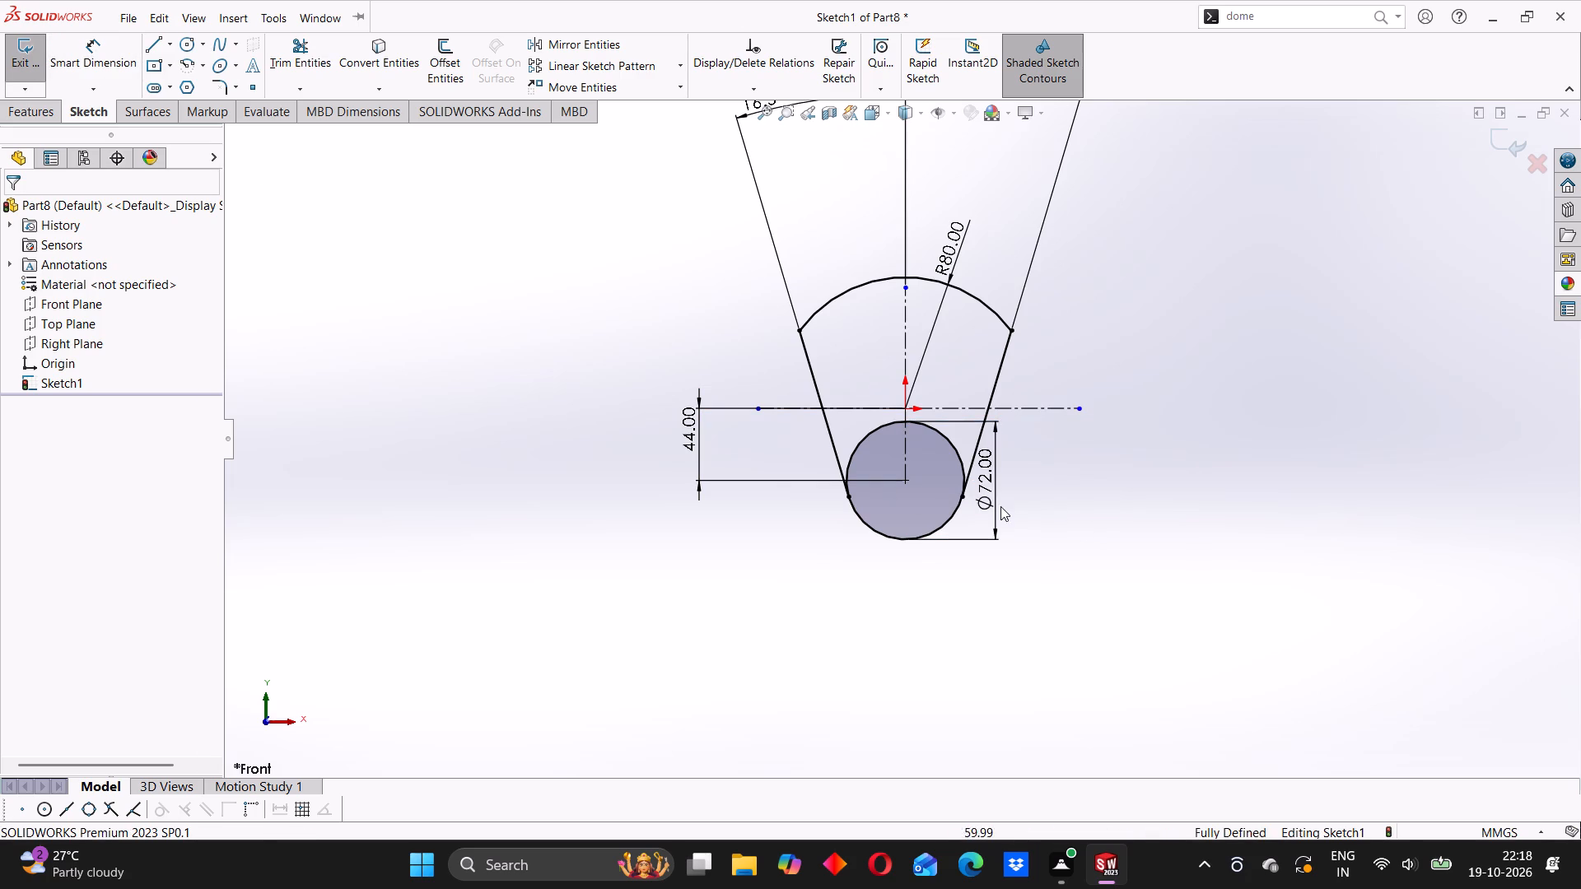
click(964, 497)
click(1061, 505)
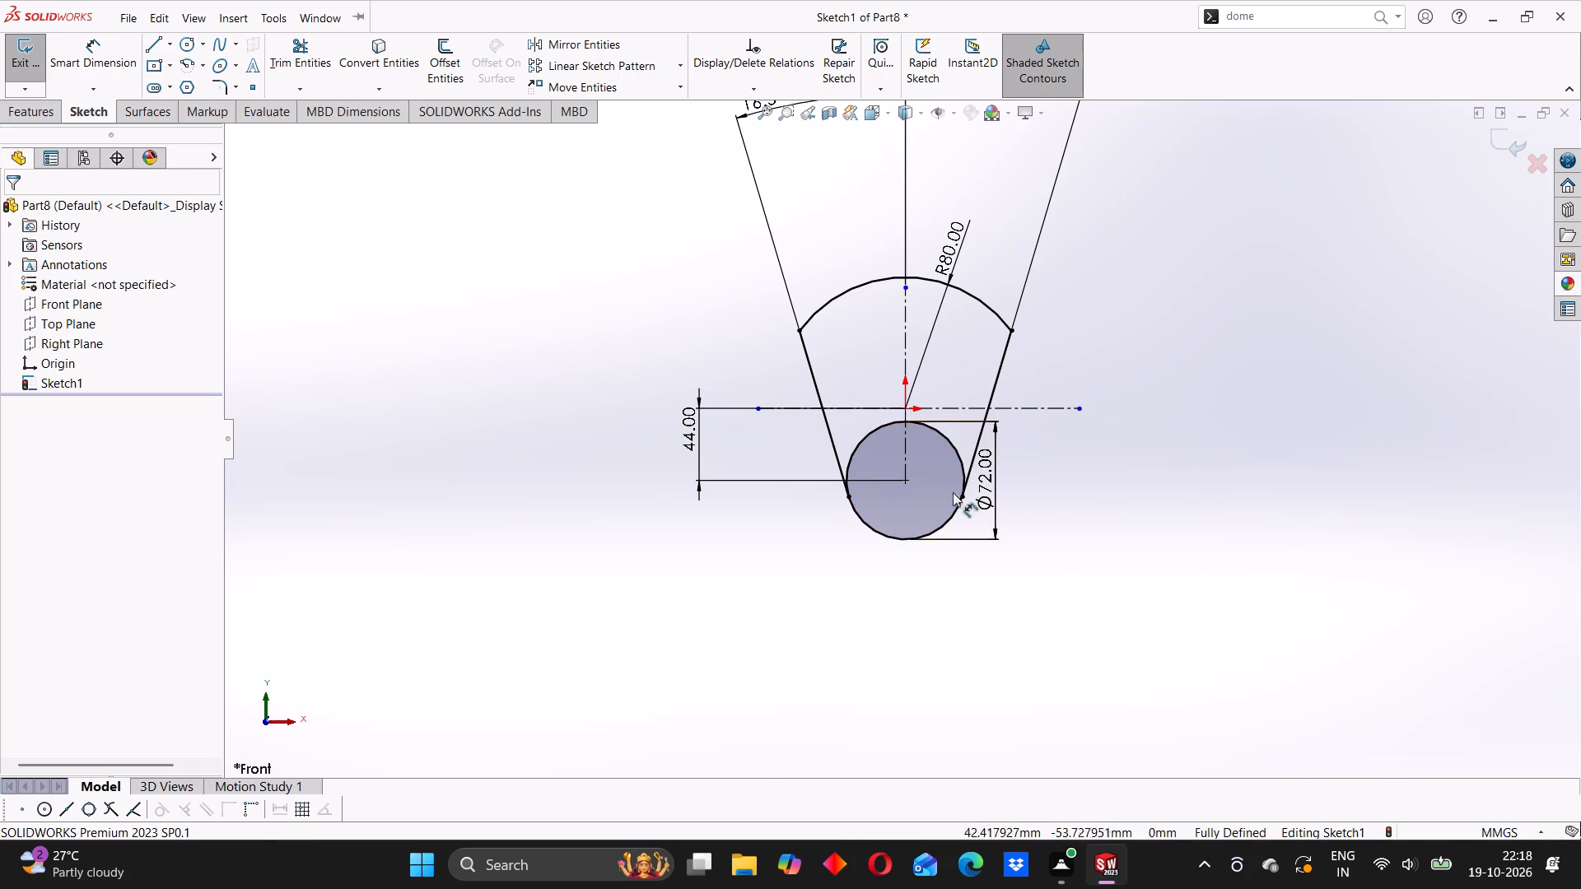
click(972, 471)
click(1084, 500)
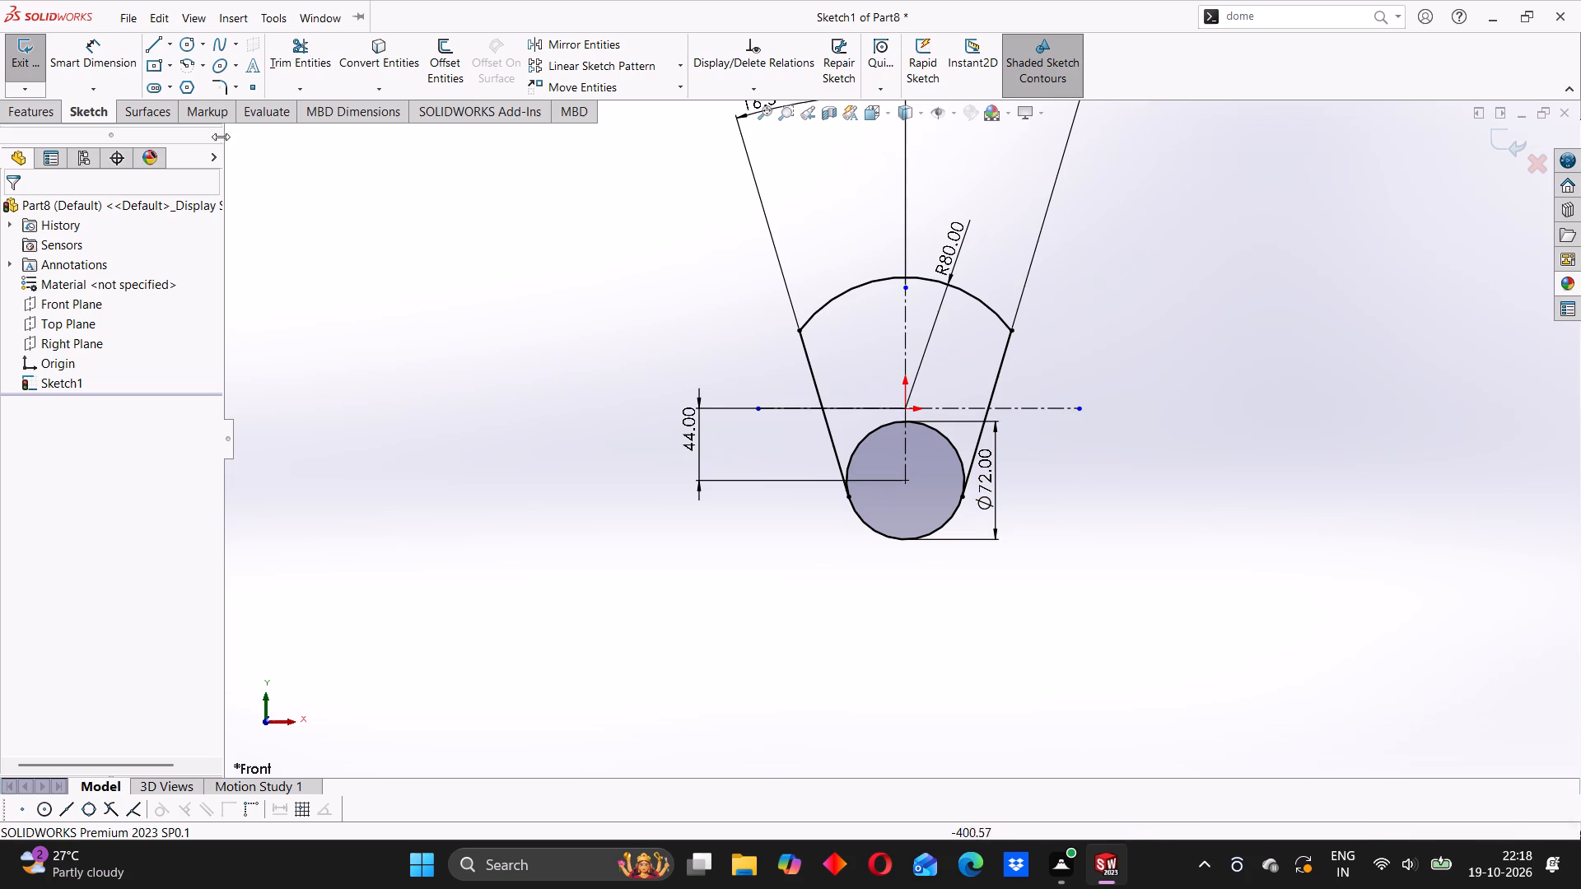
Extrude both the tapered region and the circle region of the profile as a 15 mm blind boss.
click(35, 116)
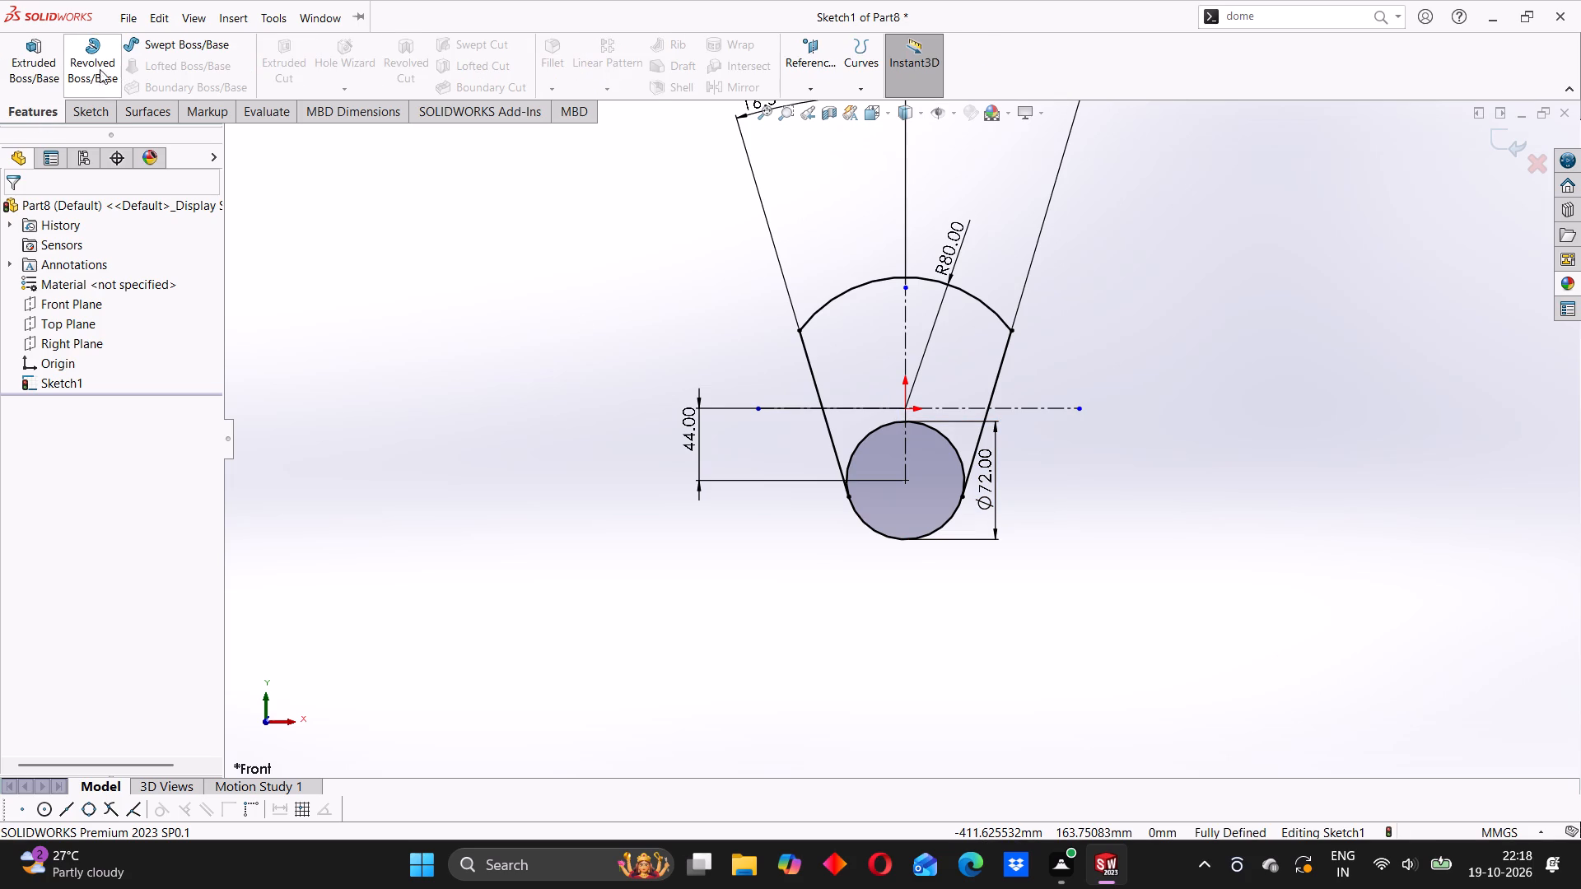
click(37, 69)
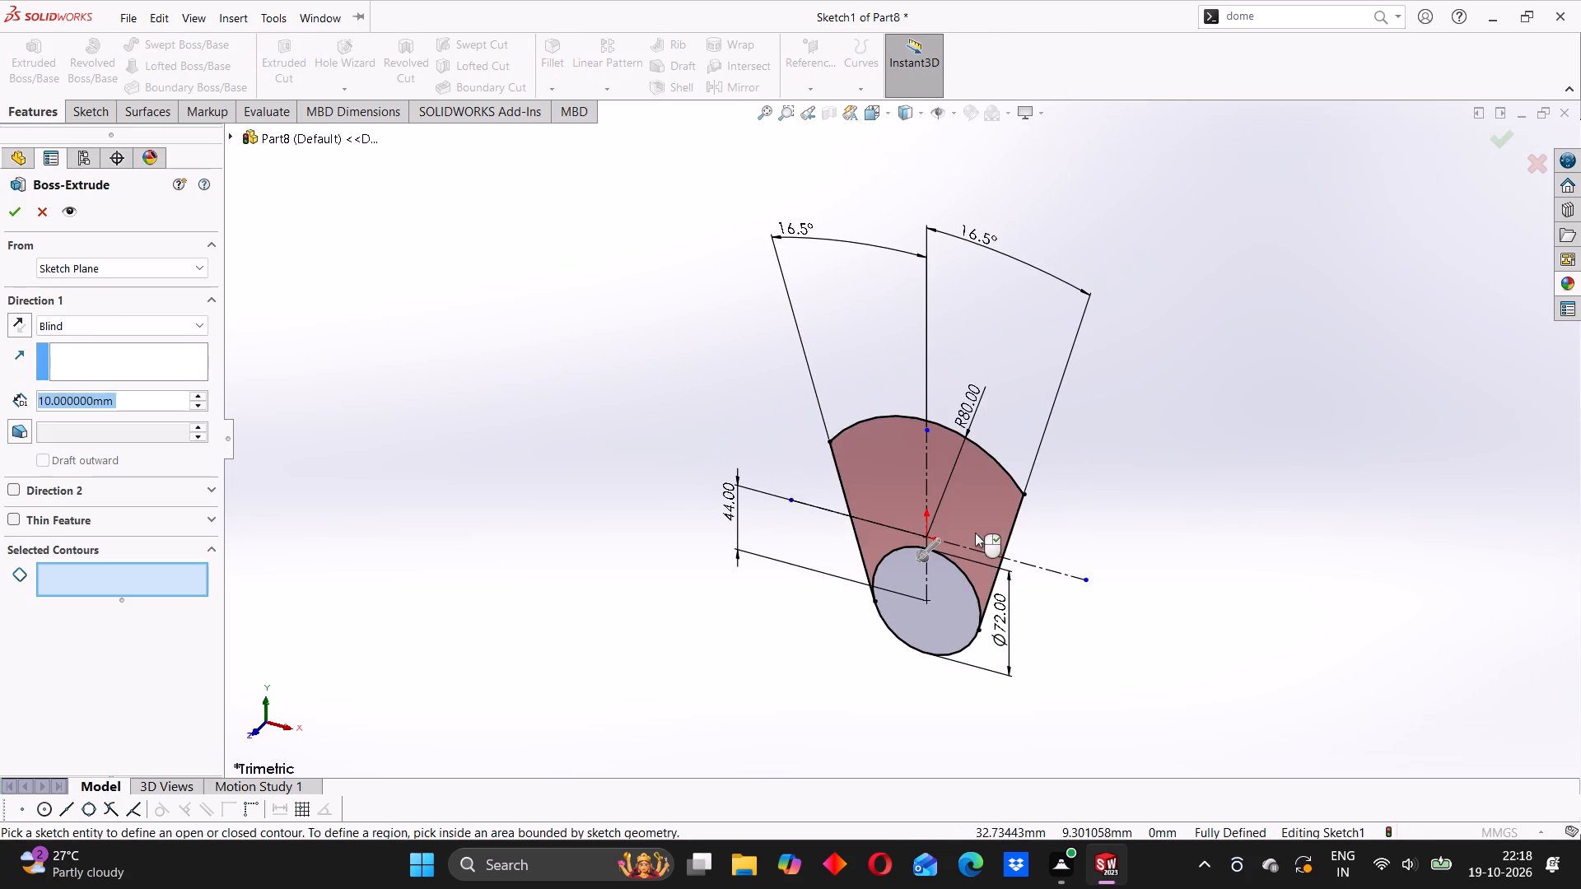
click(982, 504)
click(947, 590)
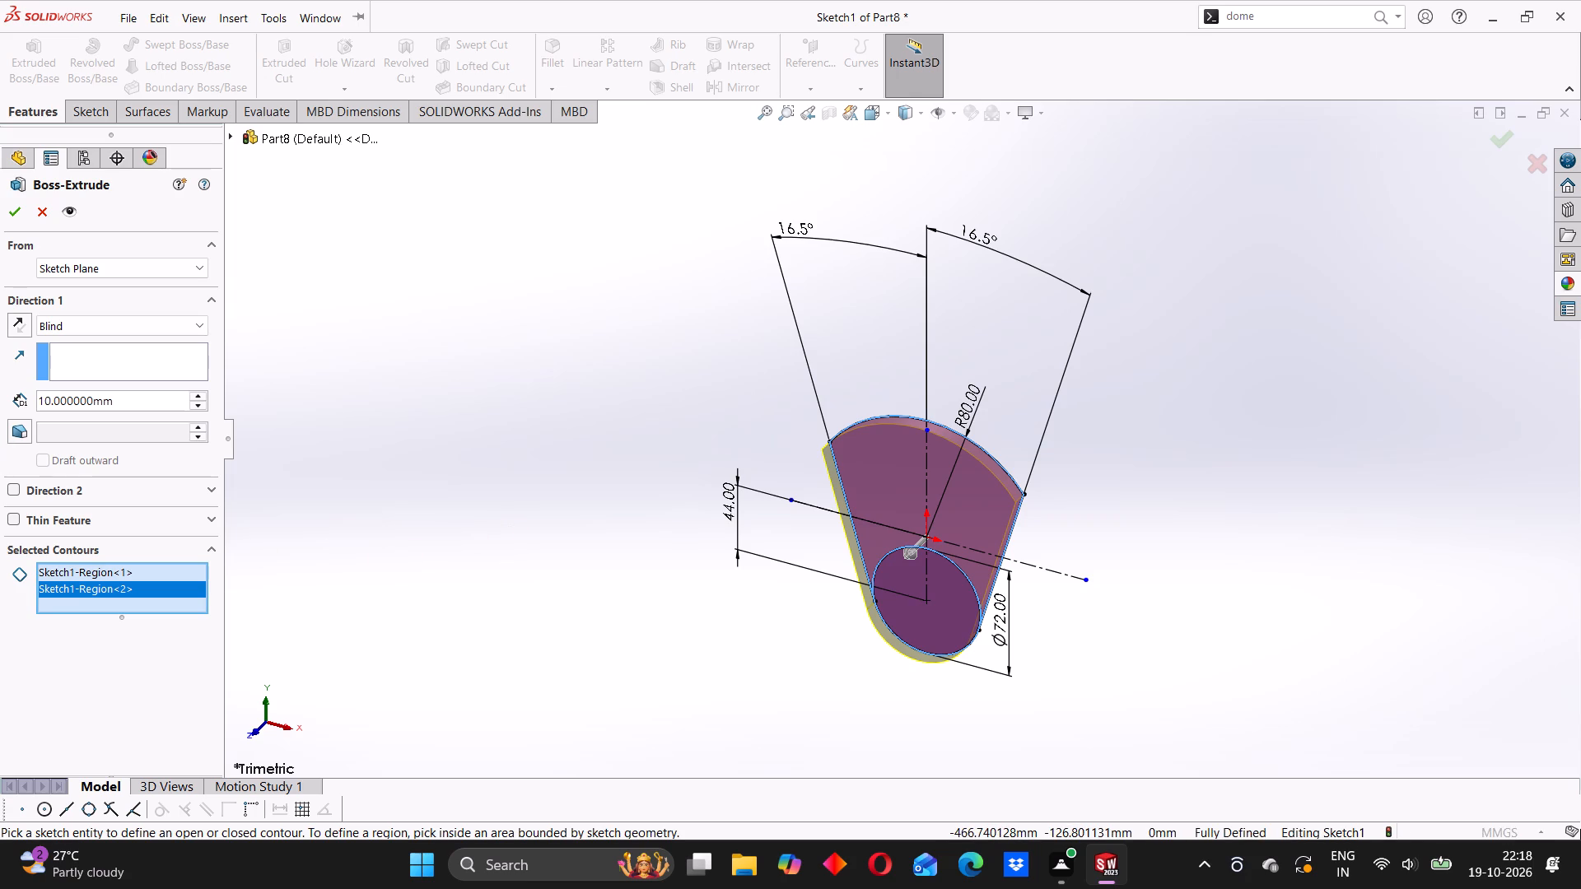
drag(124, 403, 0, 423)
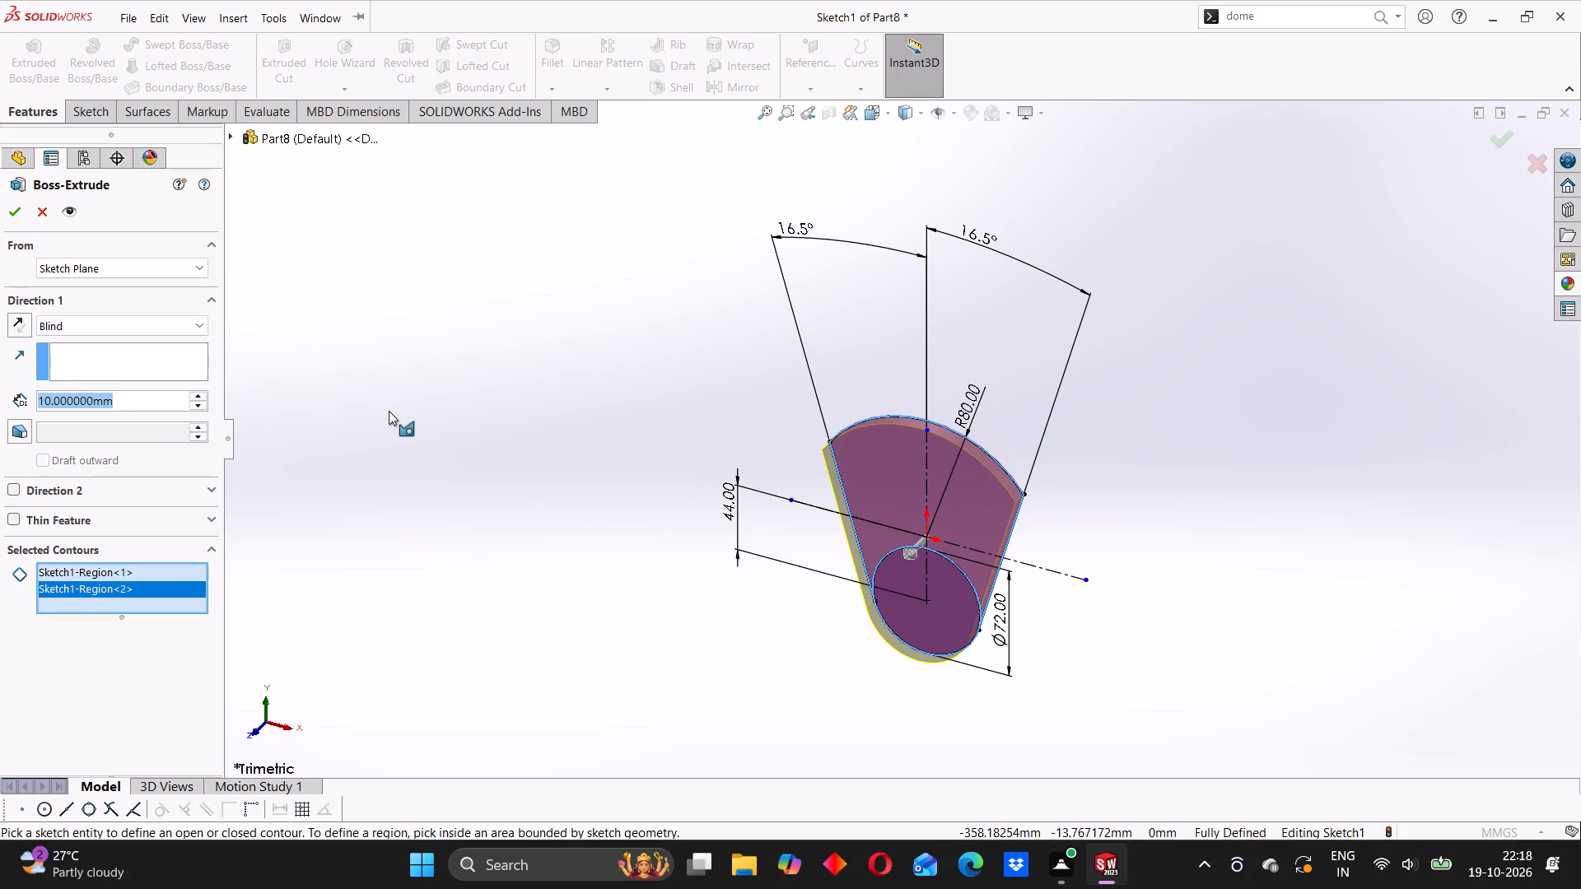
text(15)
key(Return)
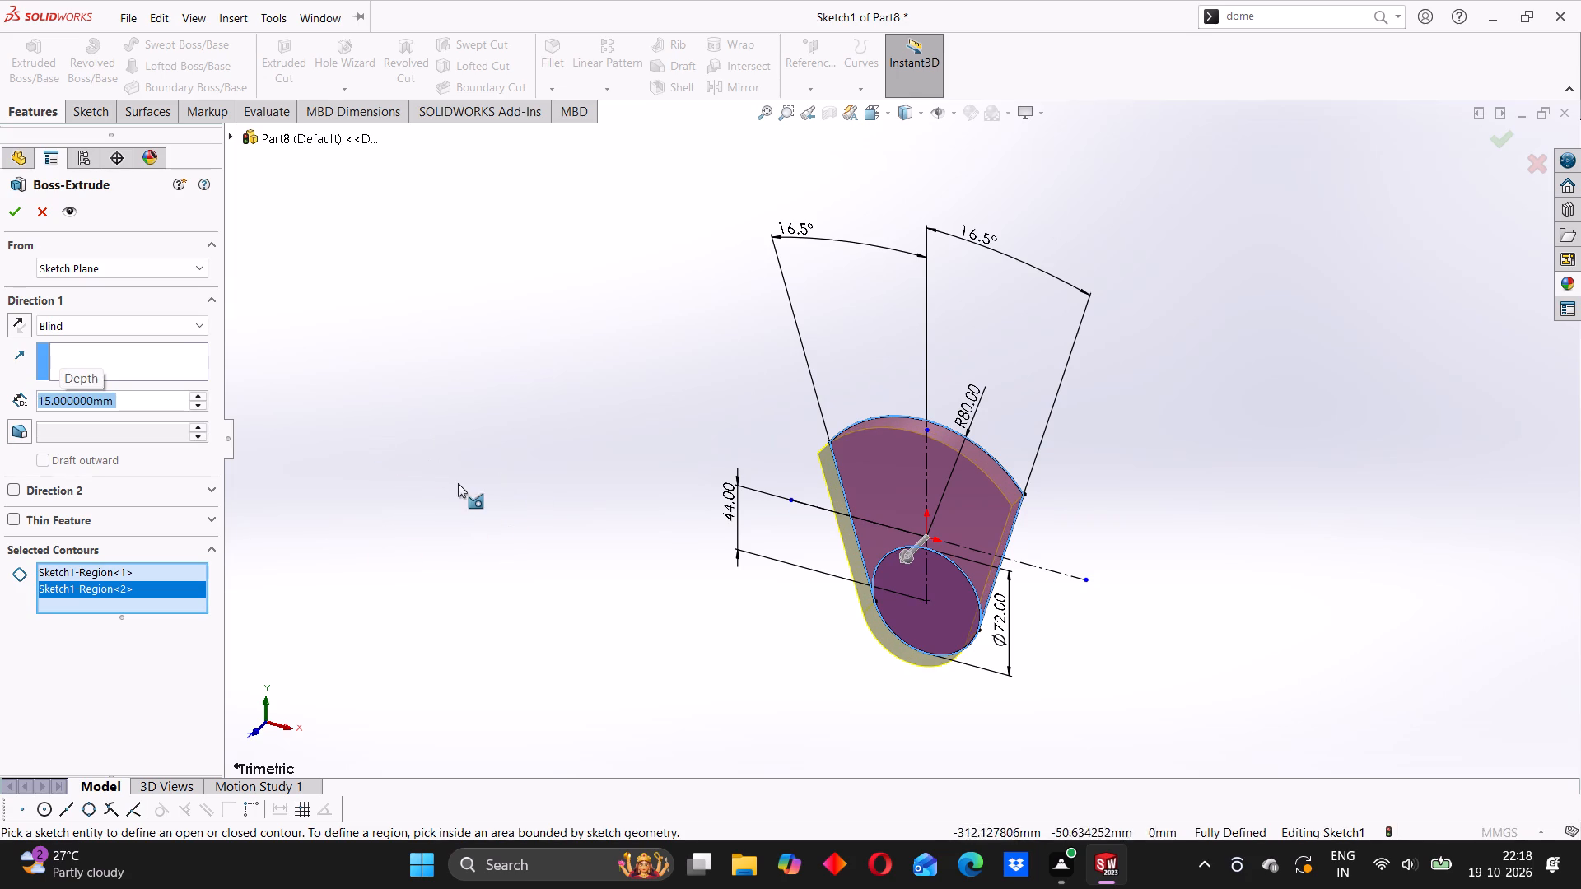
click(12, 219)
Start a sketch on the body's front flat face and draw a circle about 34 mm in diameter, concentric with the rounded lower end.
middle_drag(895, 566, 949, 464)
click(719, 508)
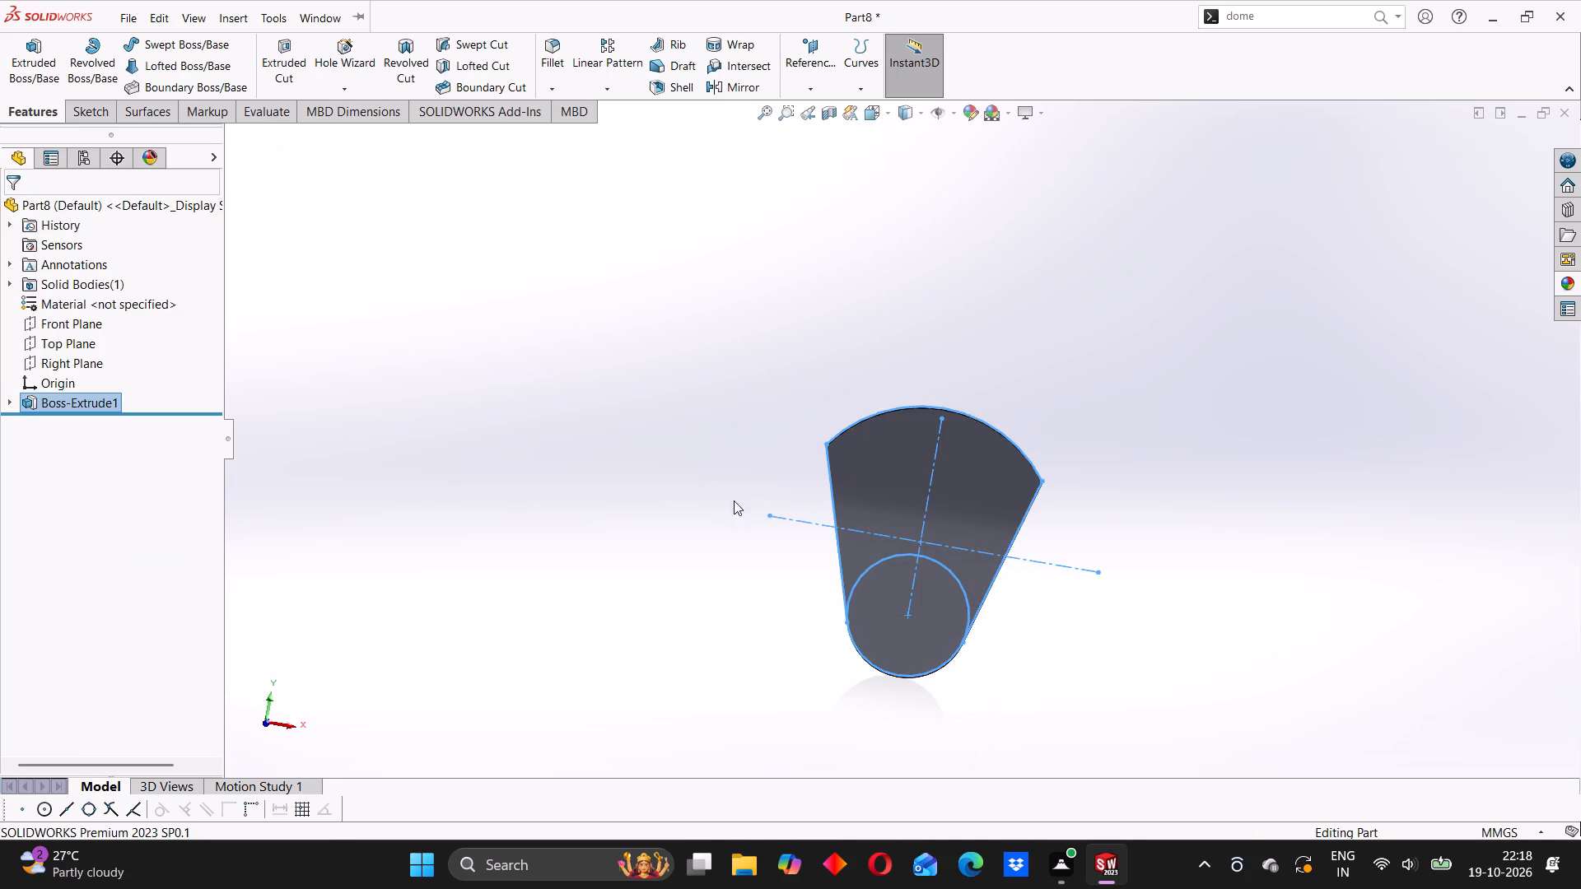
right_click(934, 477)
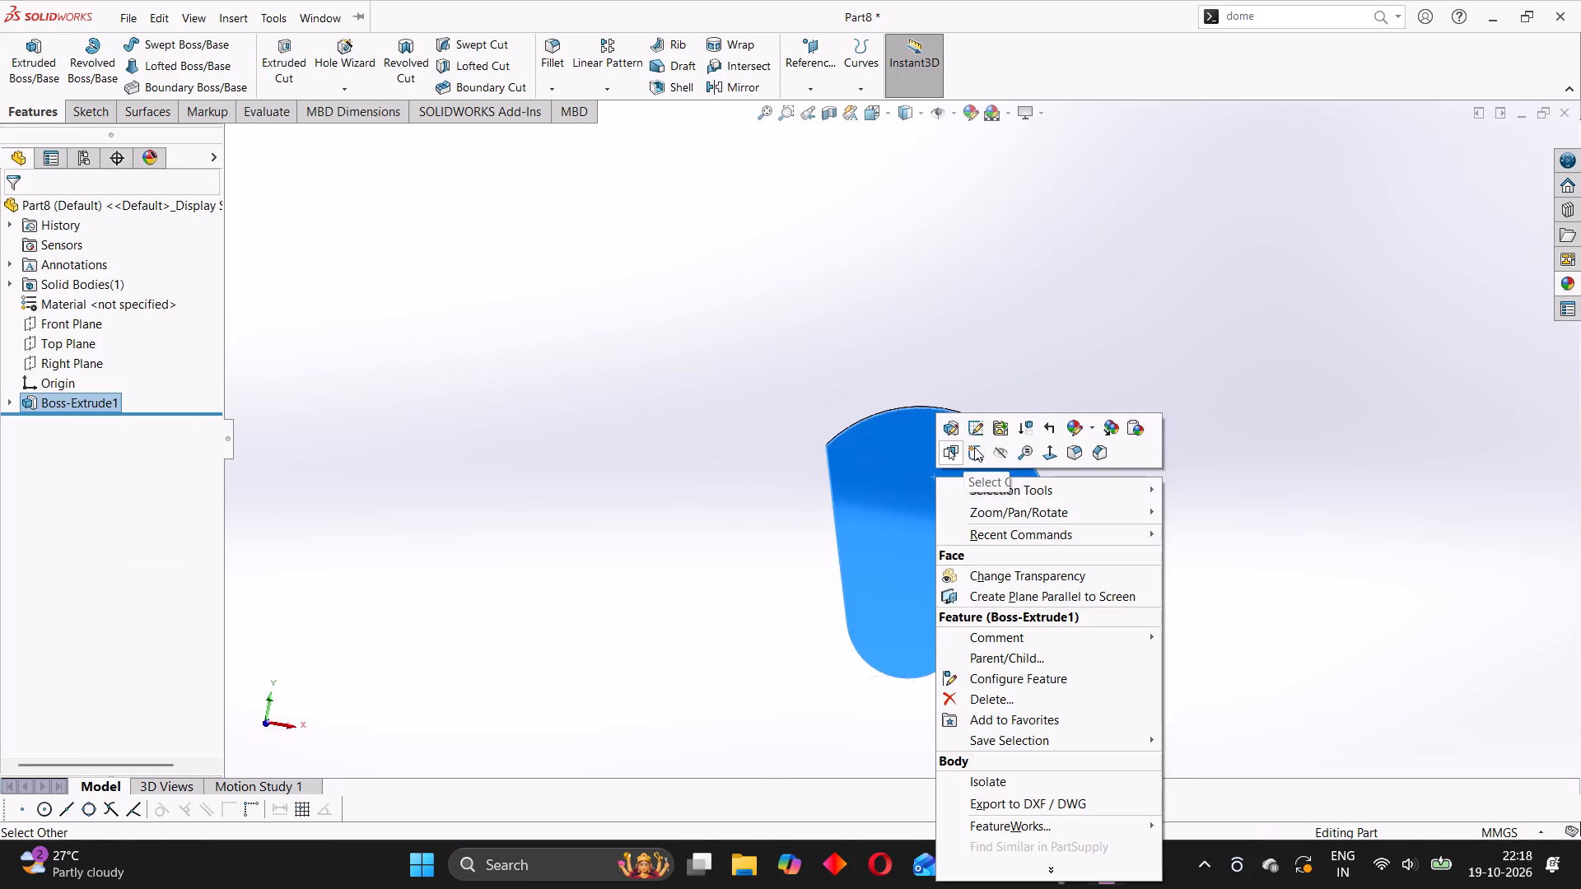
click(974, 447)
click(627, 515)
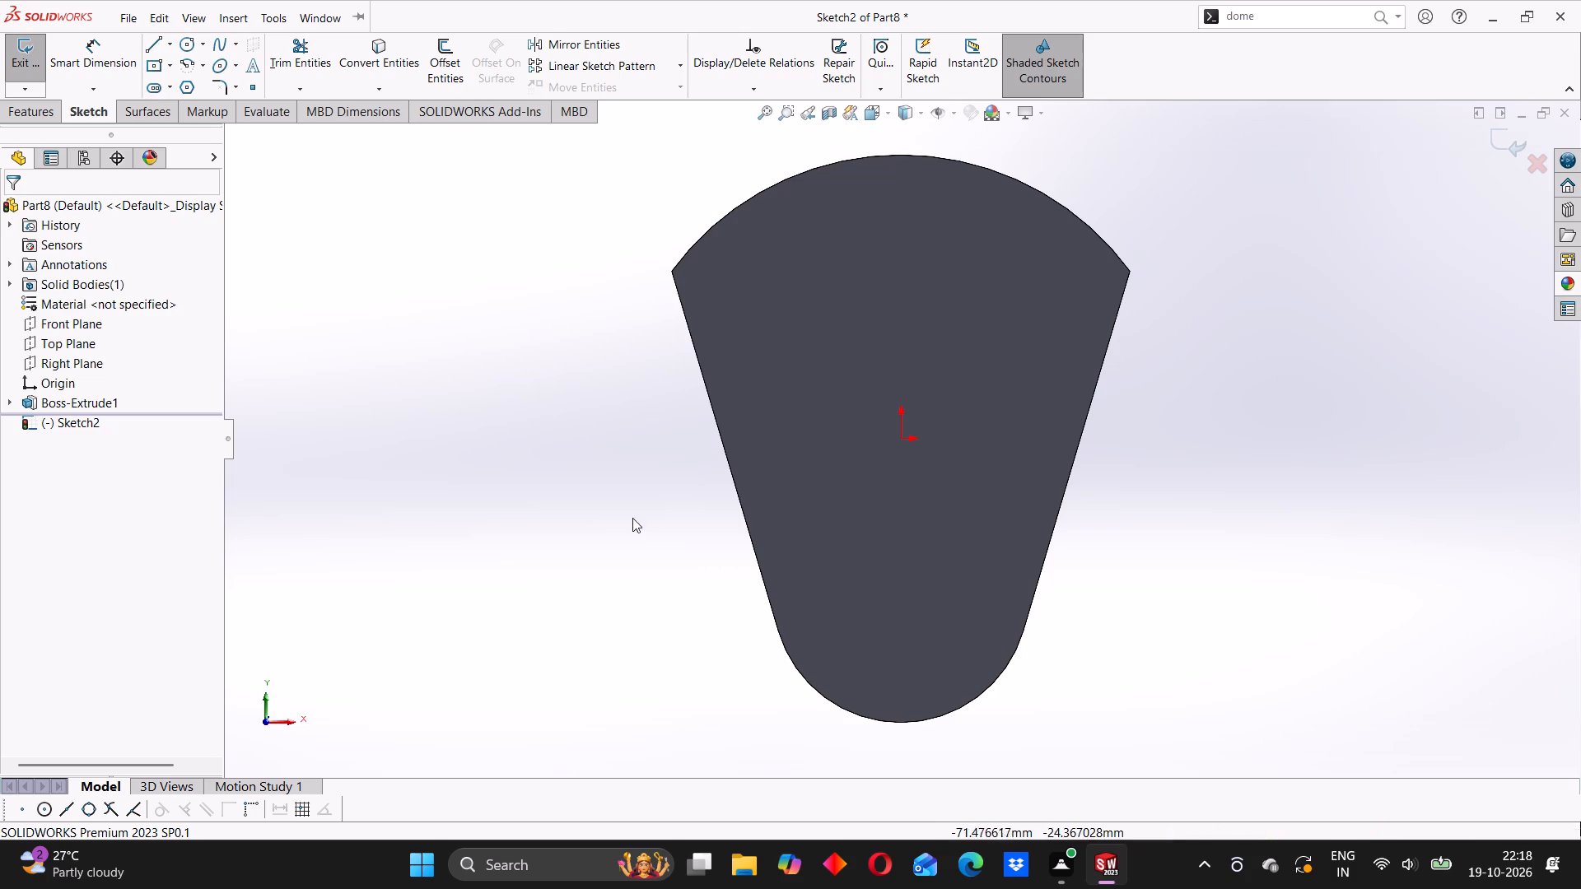
drag(184, 44, 191, 45)
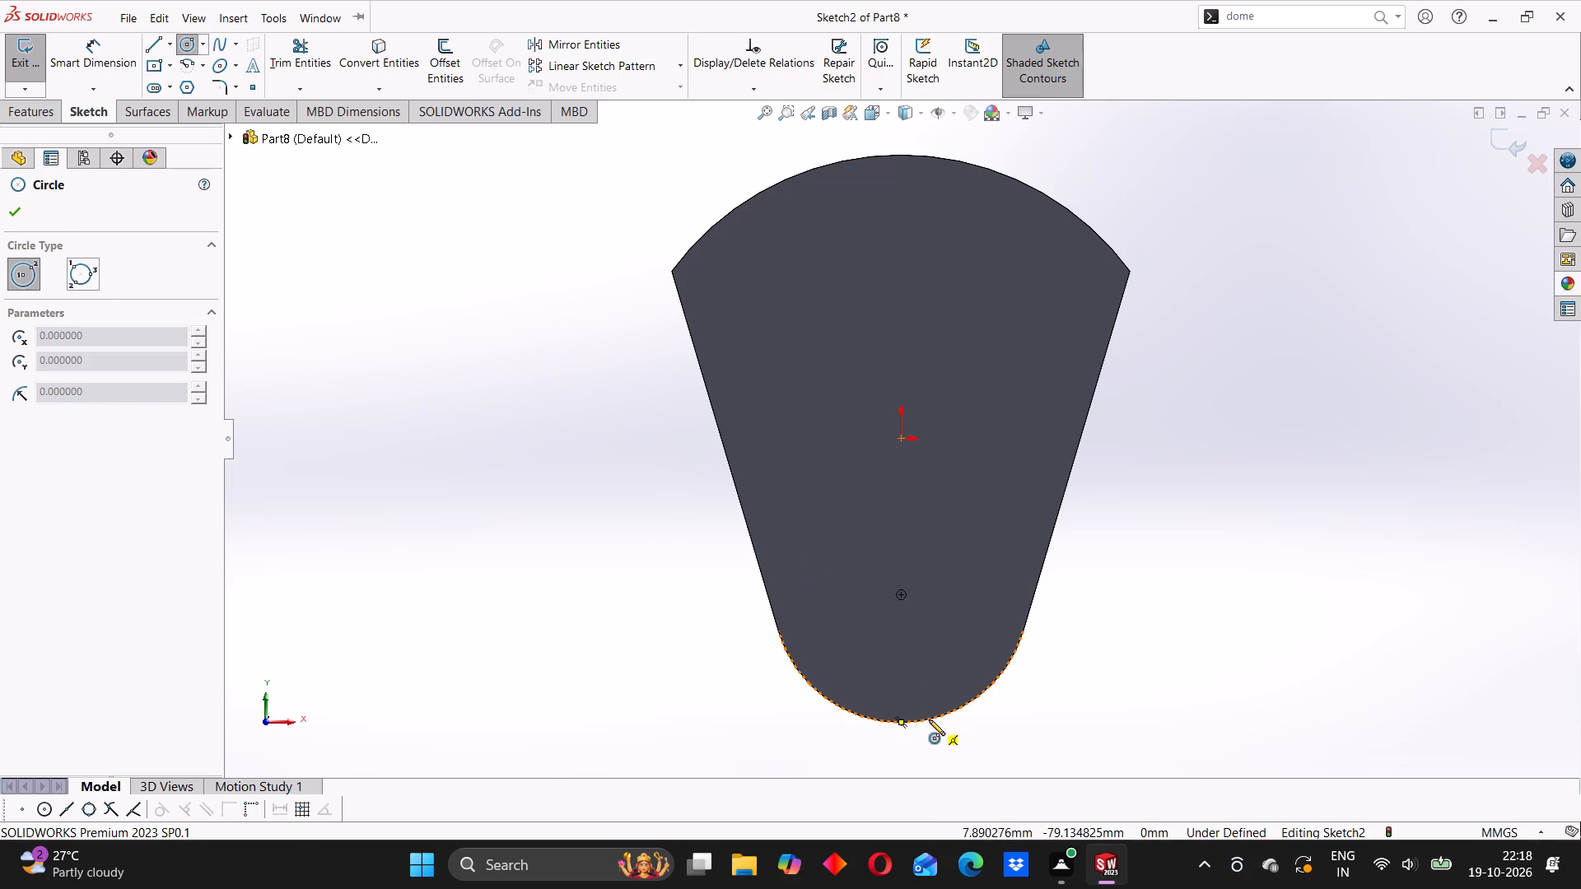
click(904, 597)
click(935, 645)
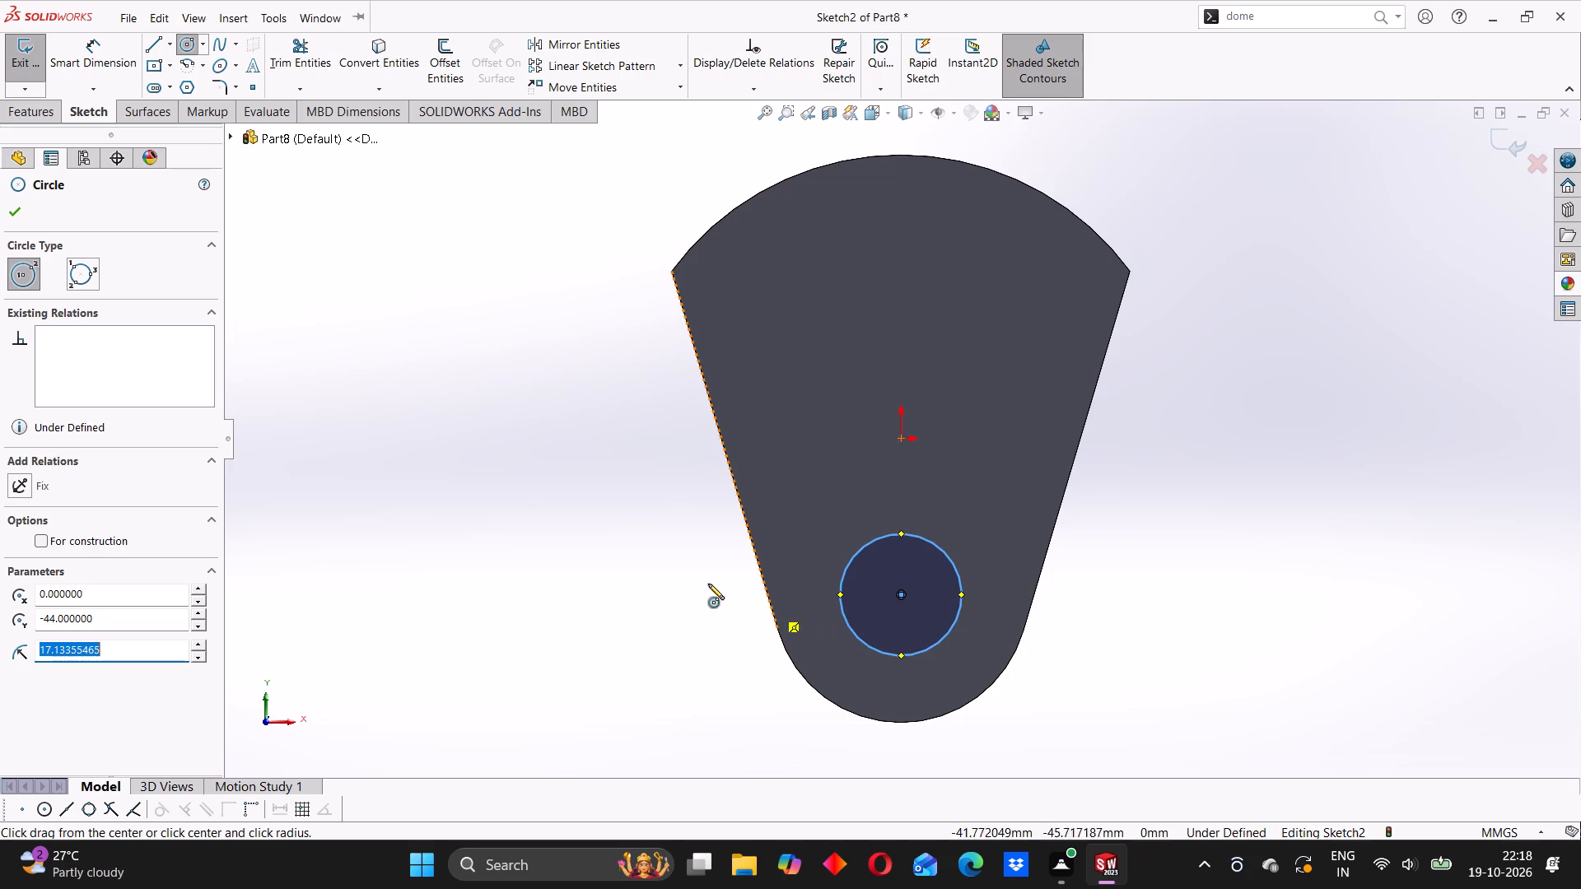
Dimension the new circle's diameter at 54 mm.
click(112, 67)
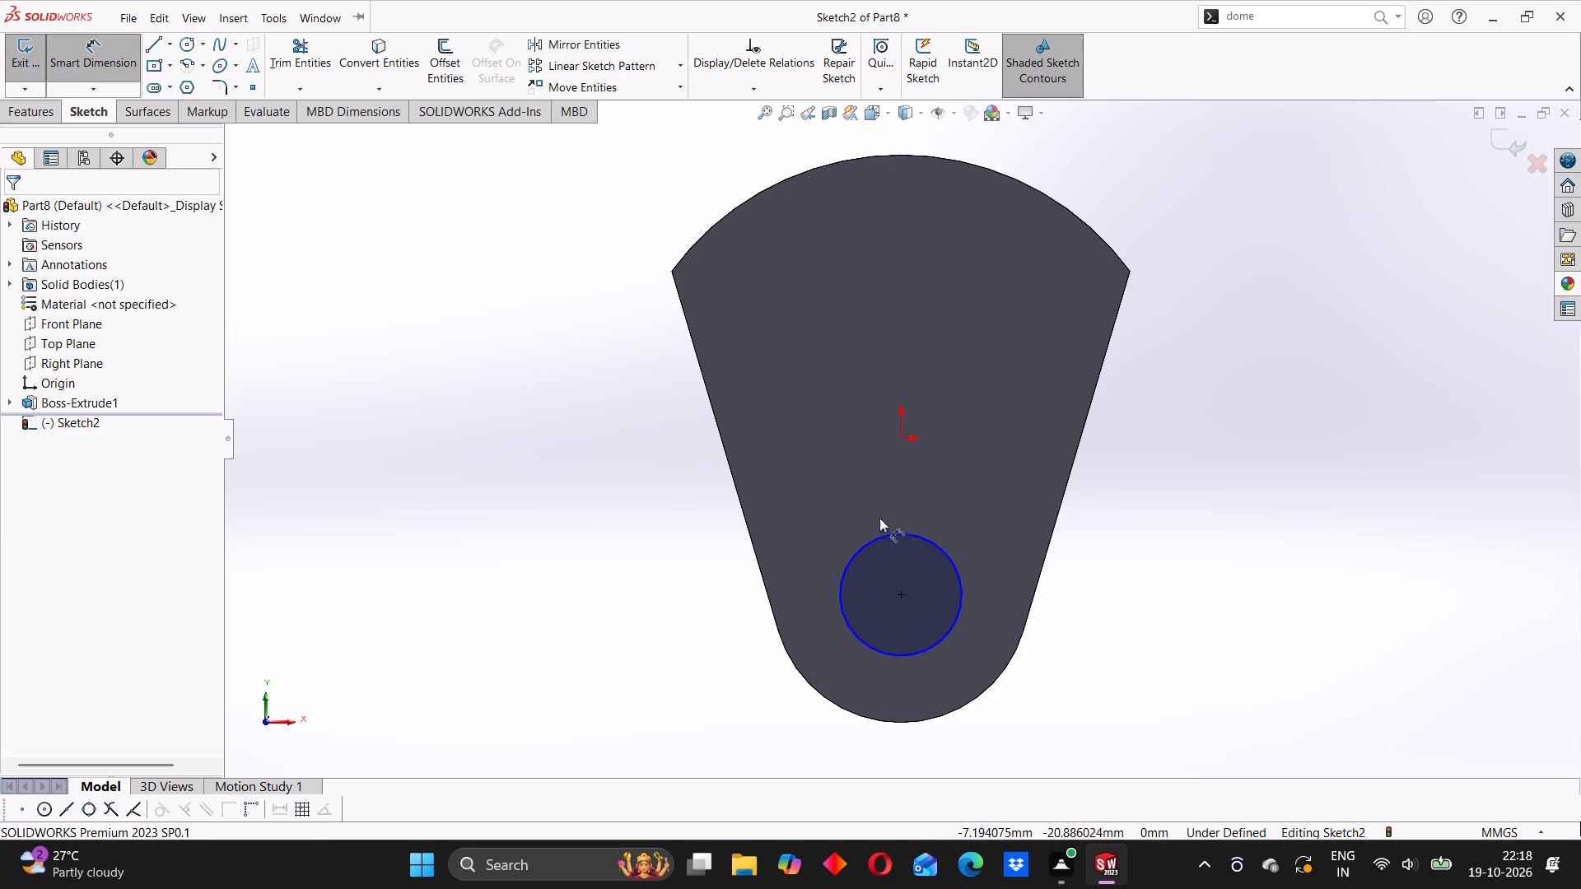
click(930, 544)
click(1175, 584)
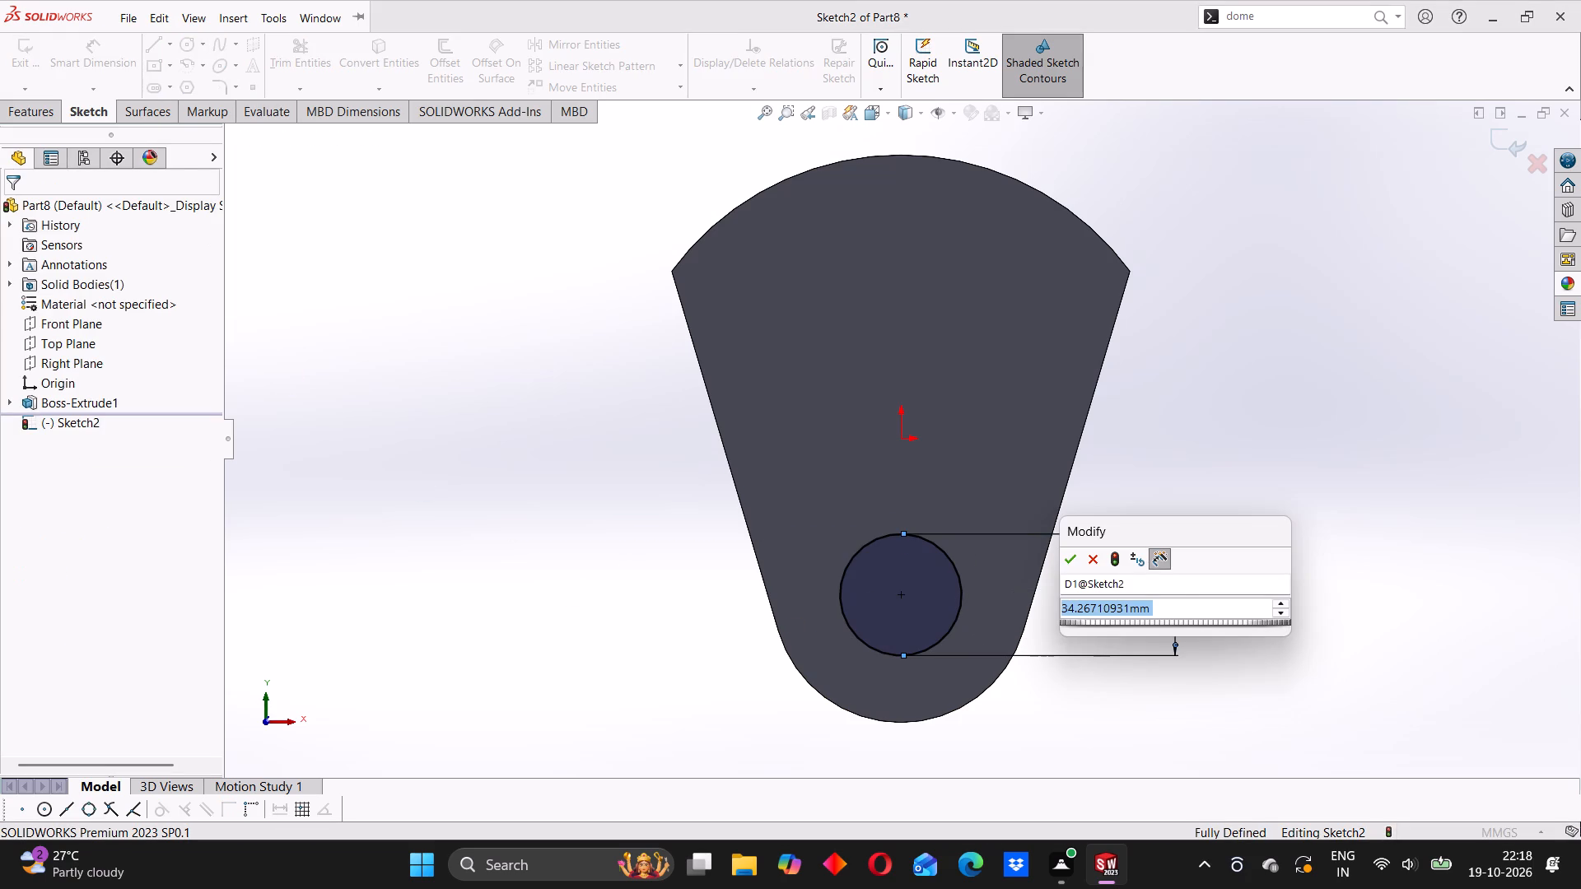
text(54)
key(Return)
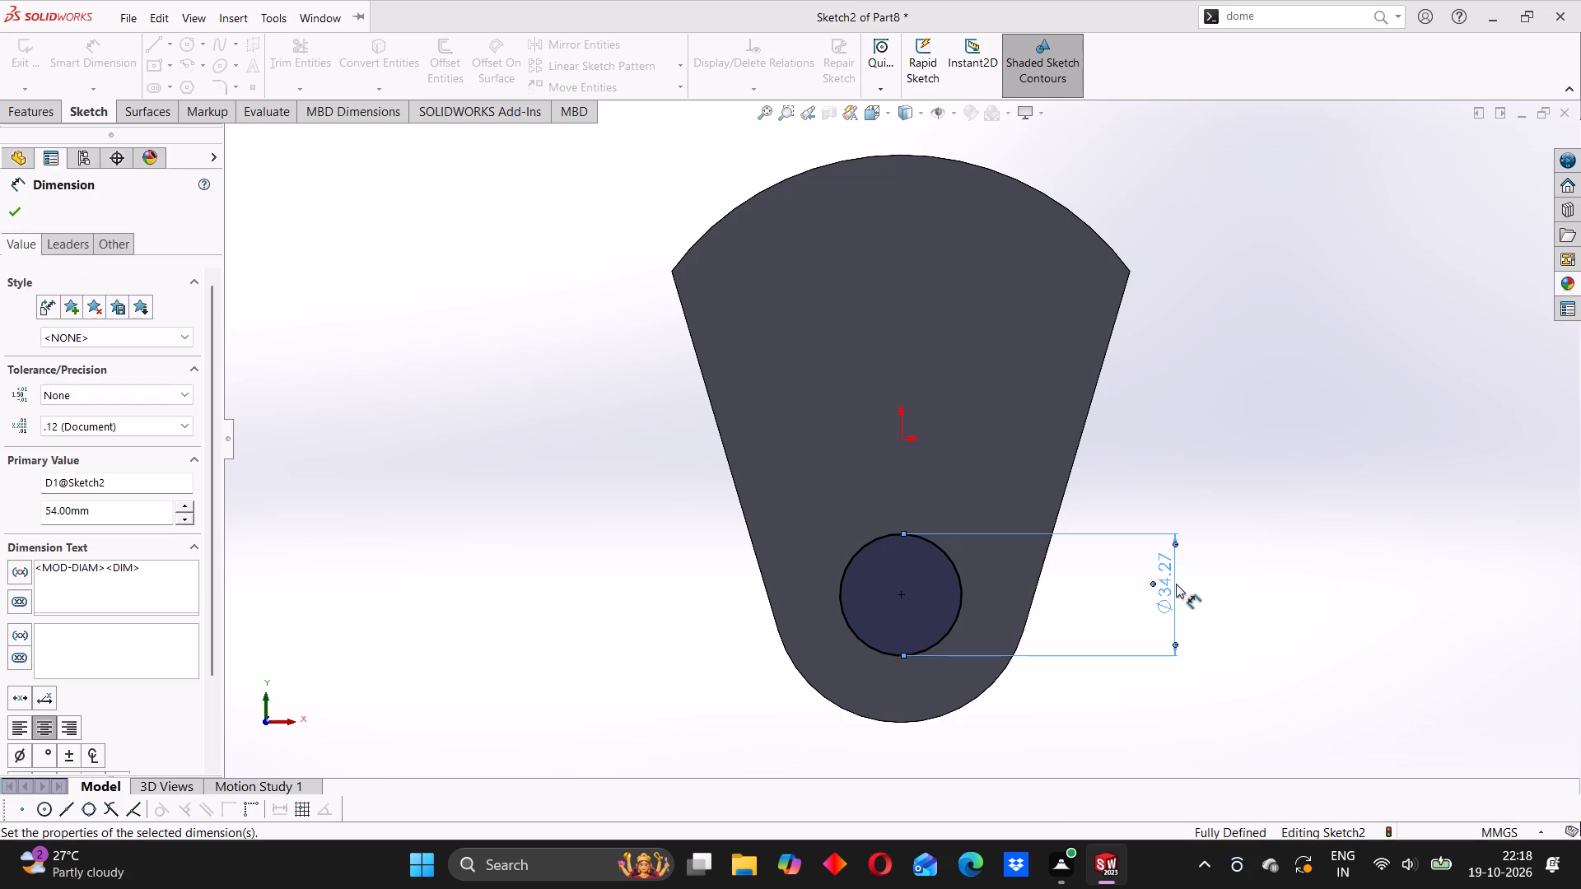
click(1211, 571)
scroll(998, 543, up, 2)
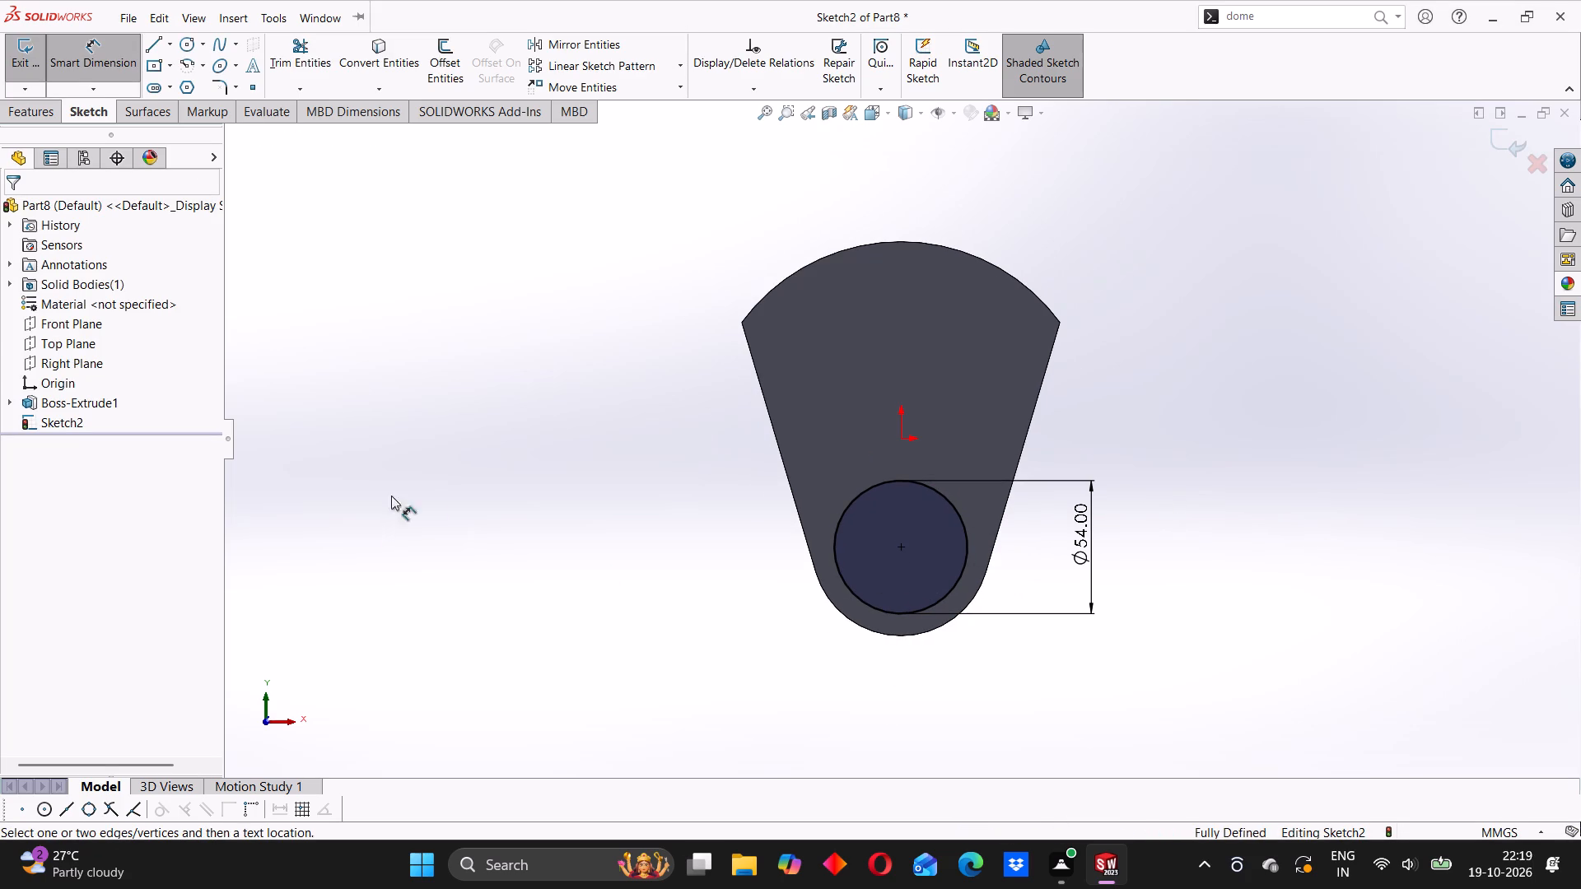
Extrude the 54 mm circle from the web's front face as a 46 mm blind boss merged with the body.
click(31, 121)
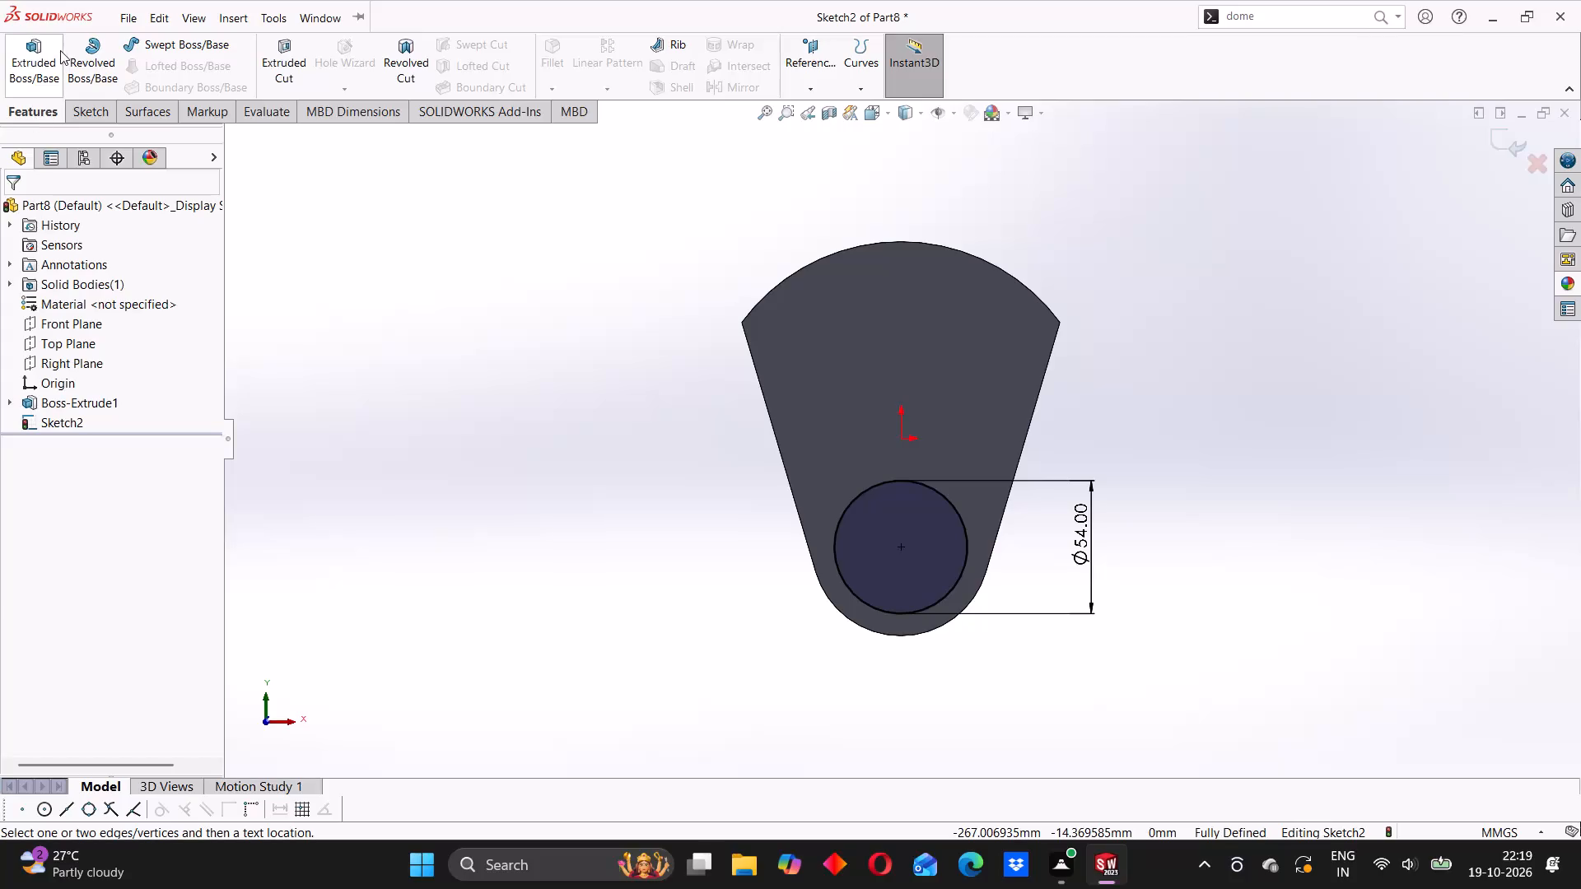
click(42, 55)
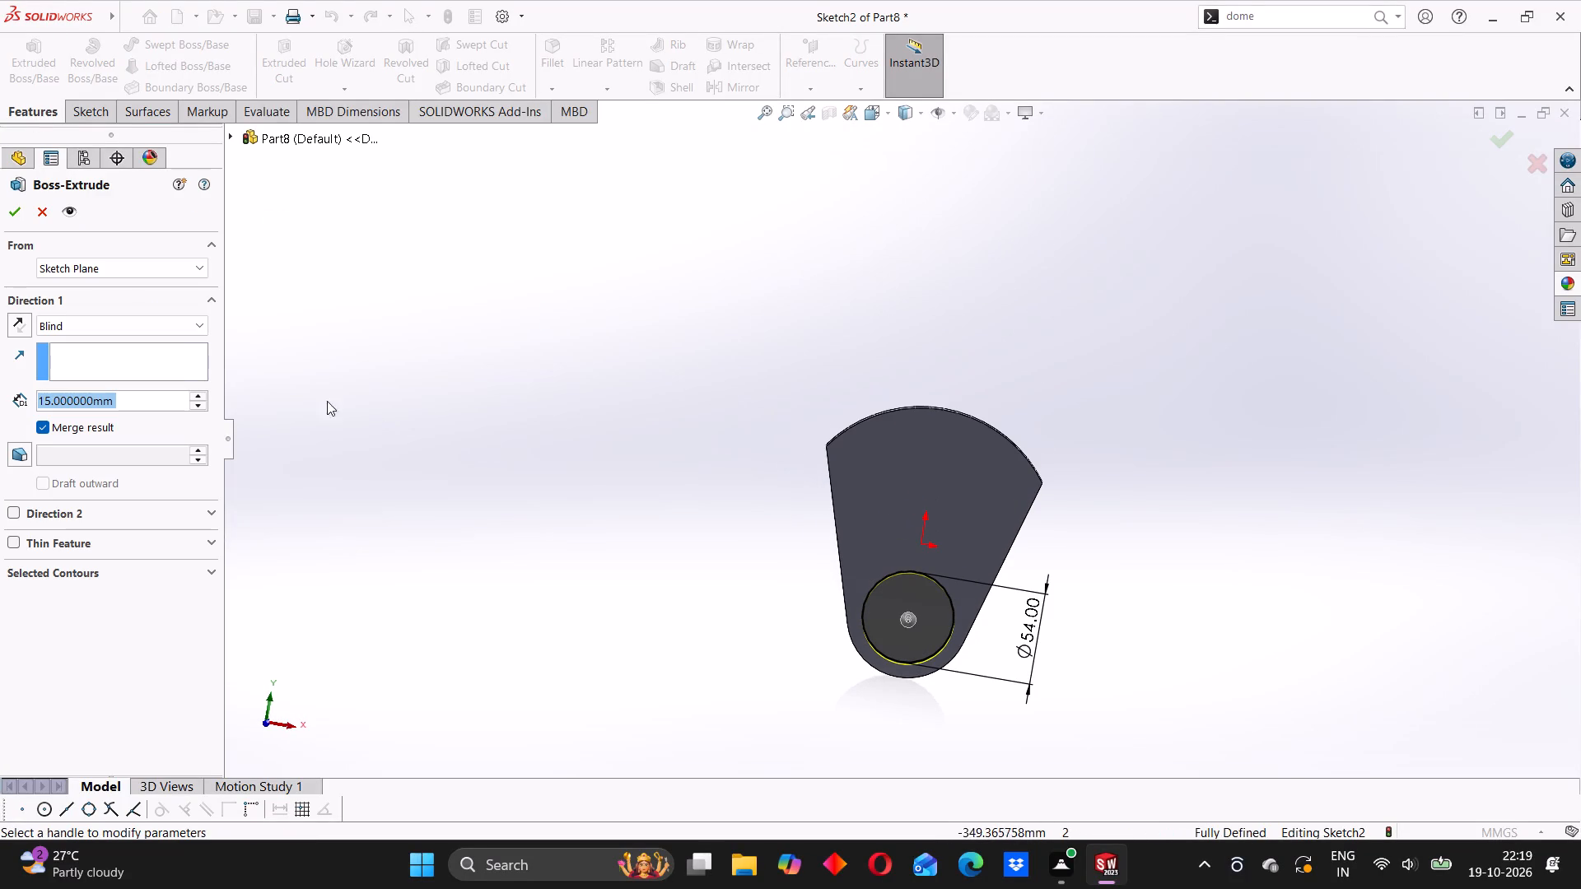
text(40)
key(Return)
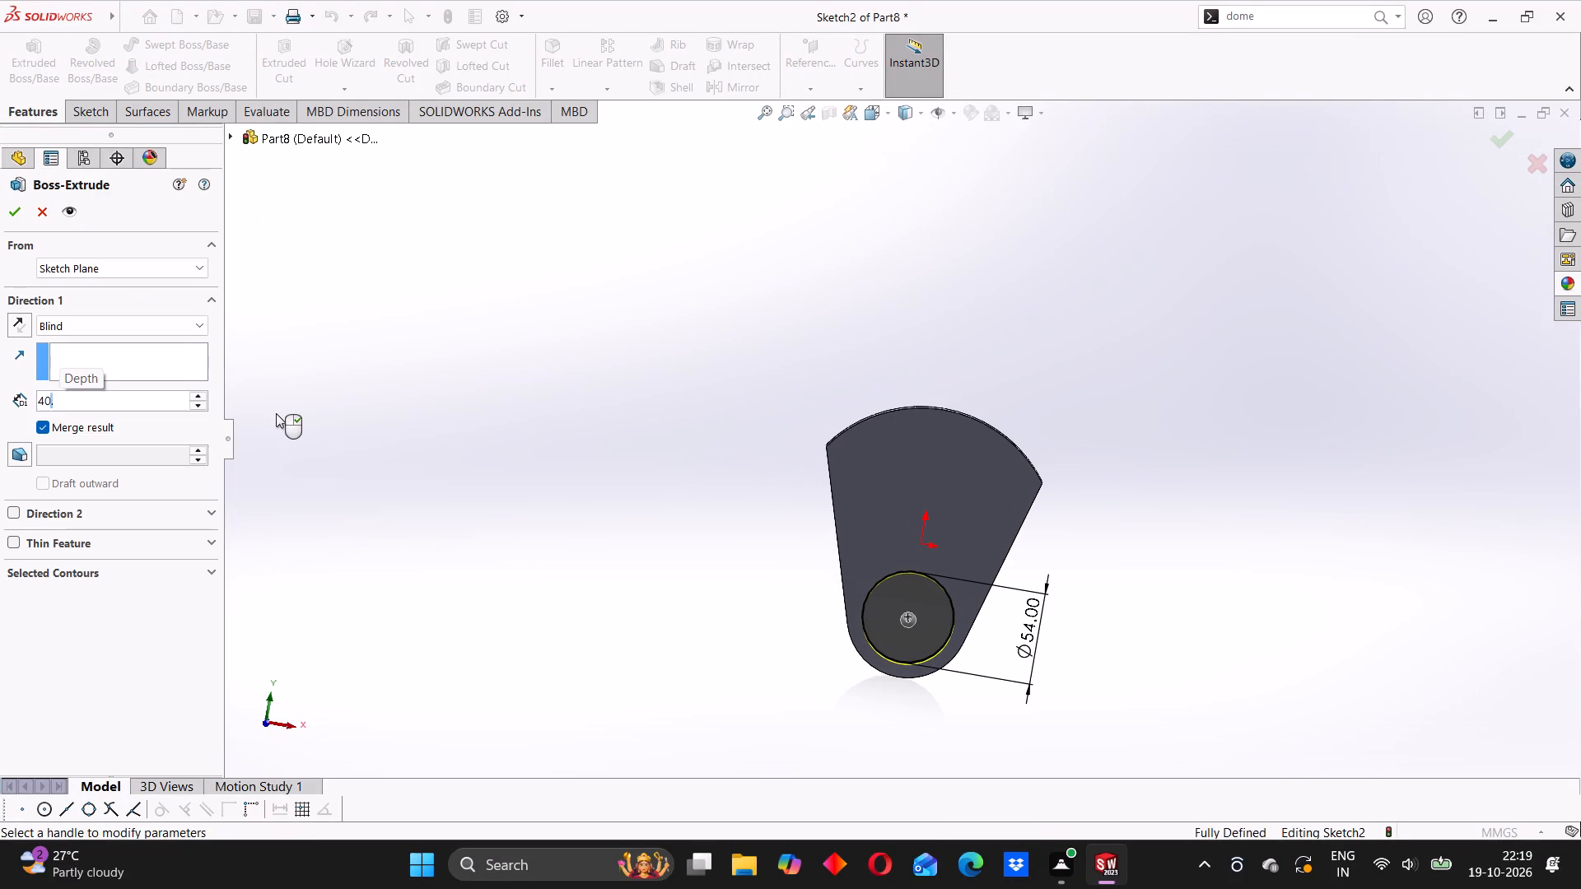
middle_drag(600, 464, 661, 447)
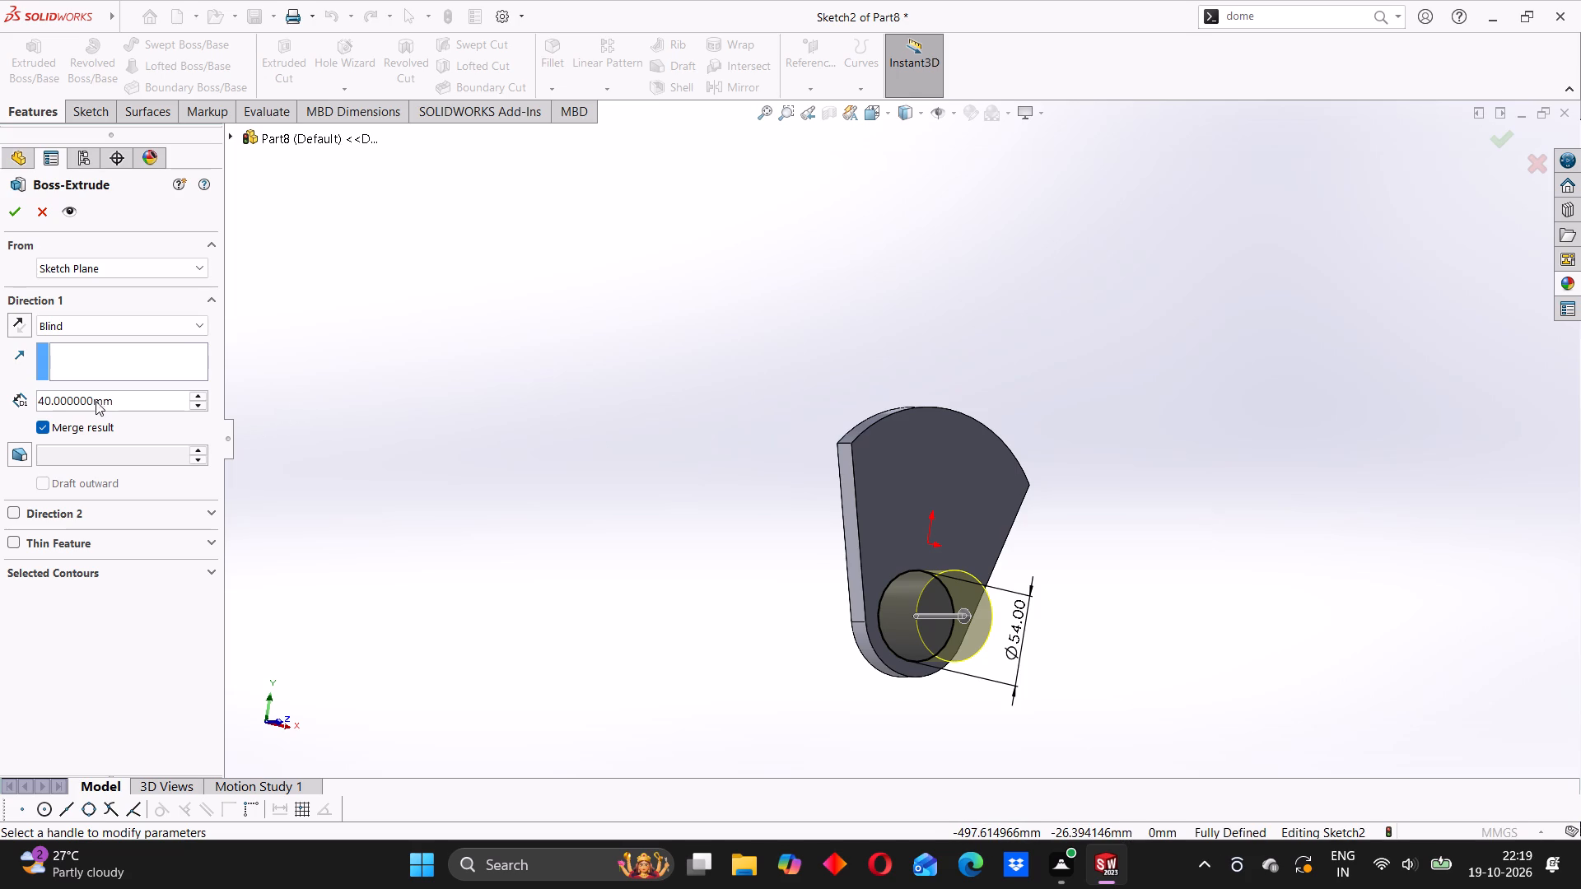
drag(119, 394, 57, 407)
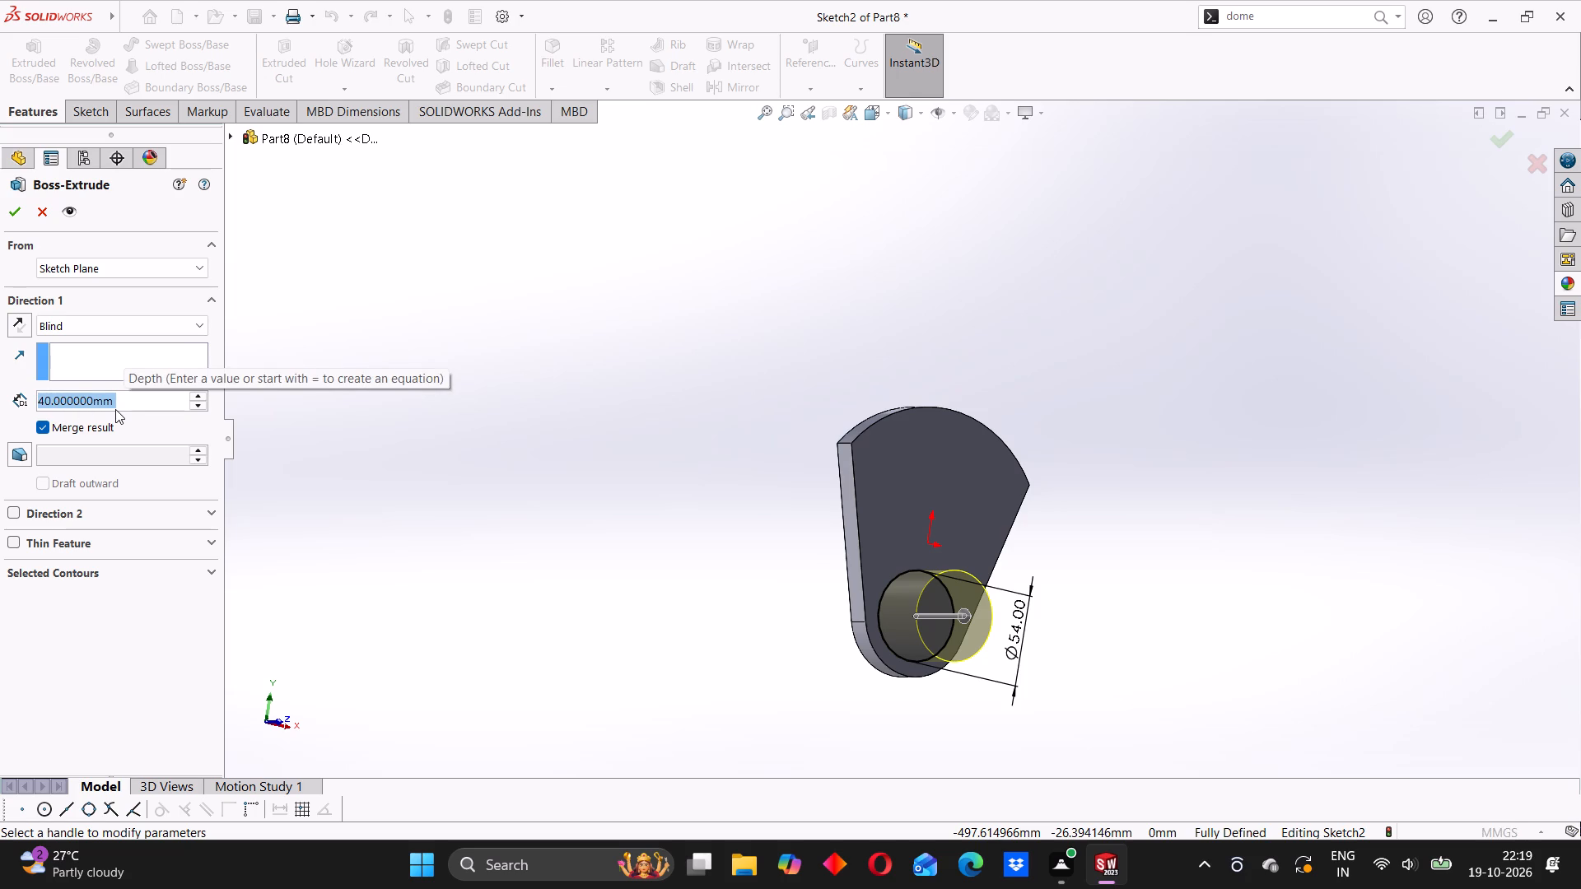
text(46)
key(Return)
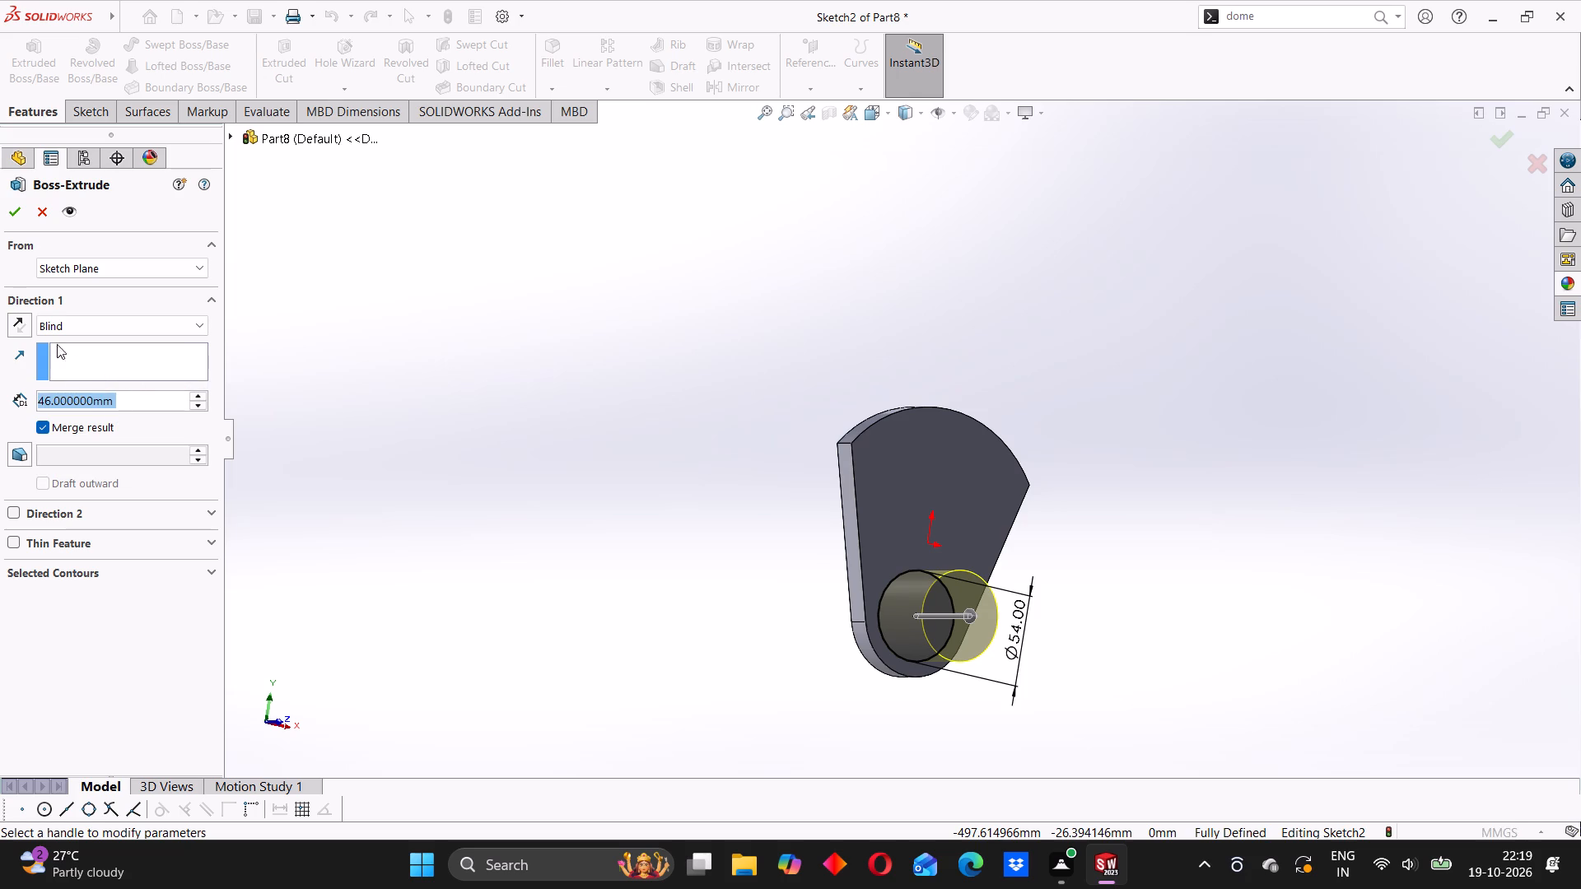
click(21, 219)
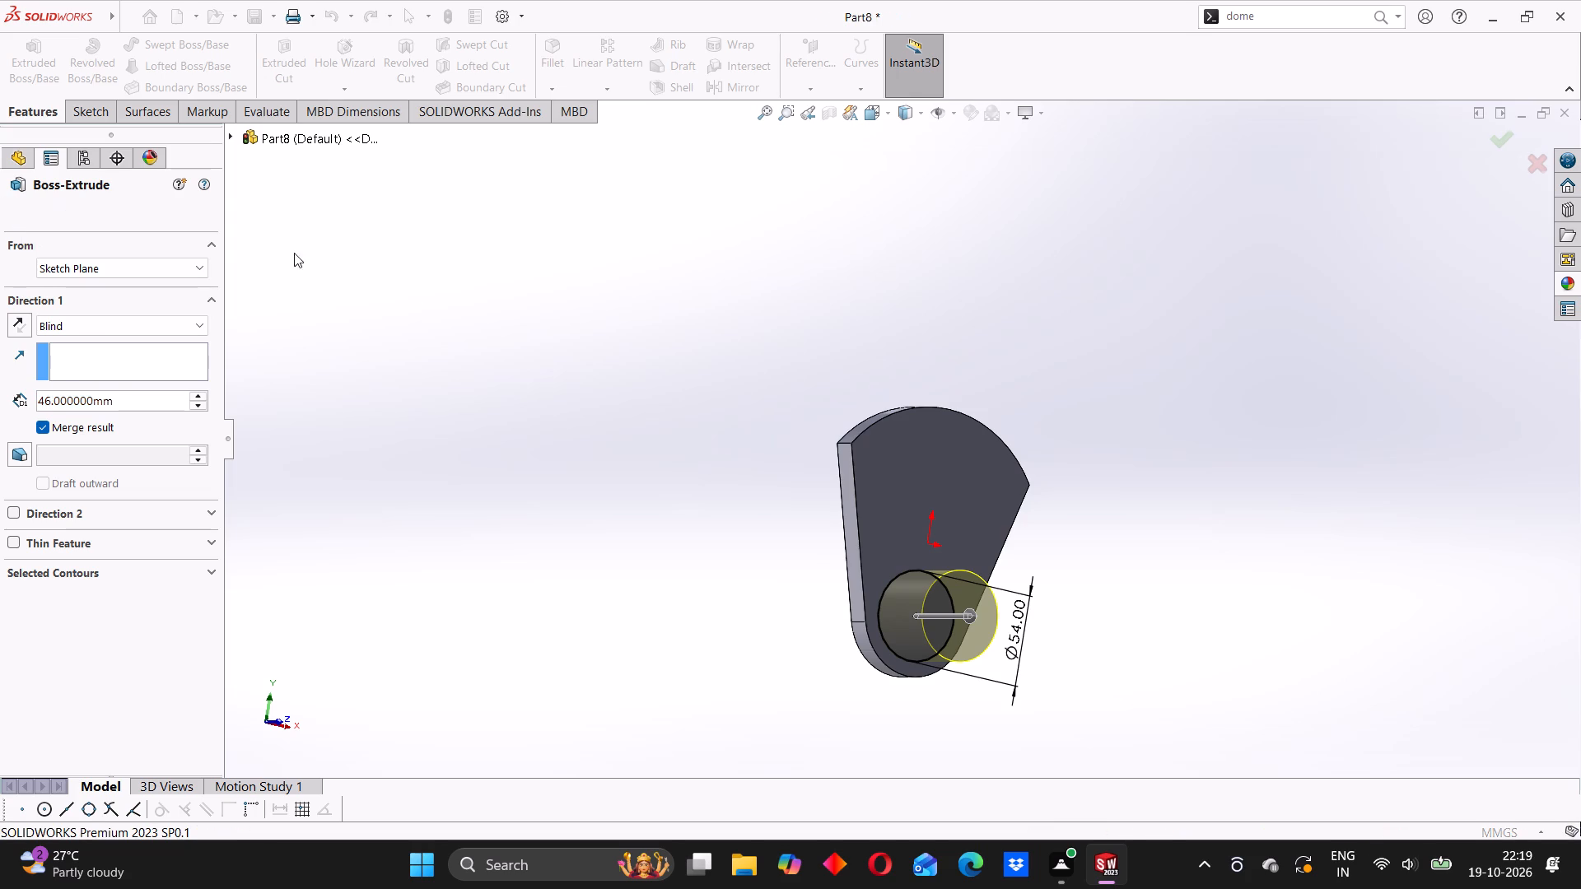
Start a sketch on the web's back flat face and draw a circle about 75 mm in diameter centered on the origin.
middle_drag(825, 454, 936, 552)
click(770, 556)
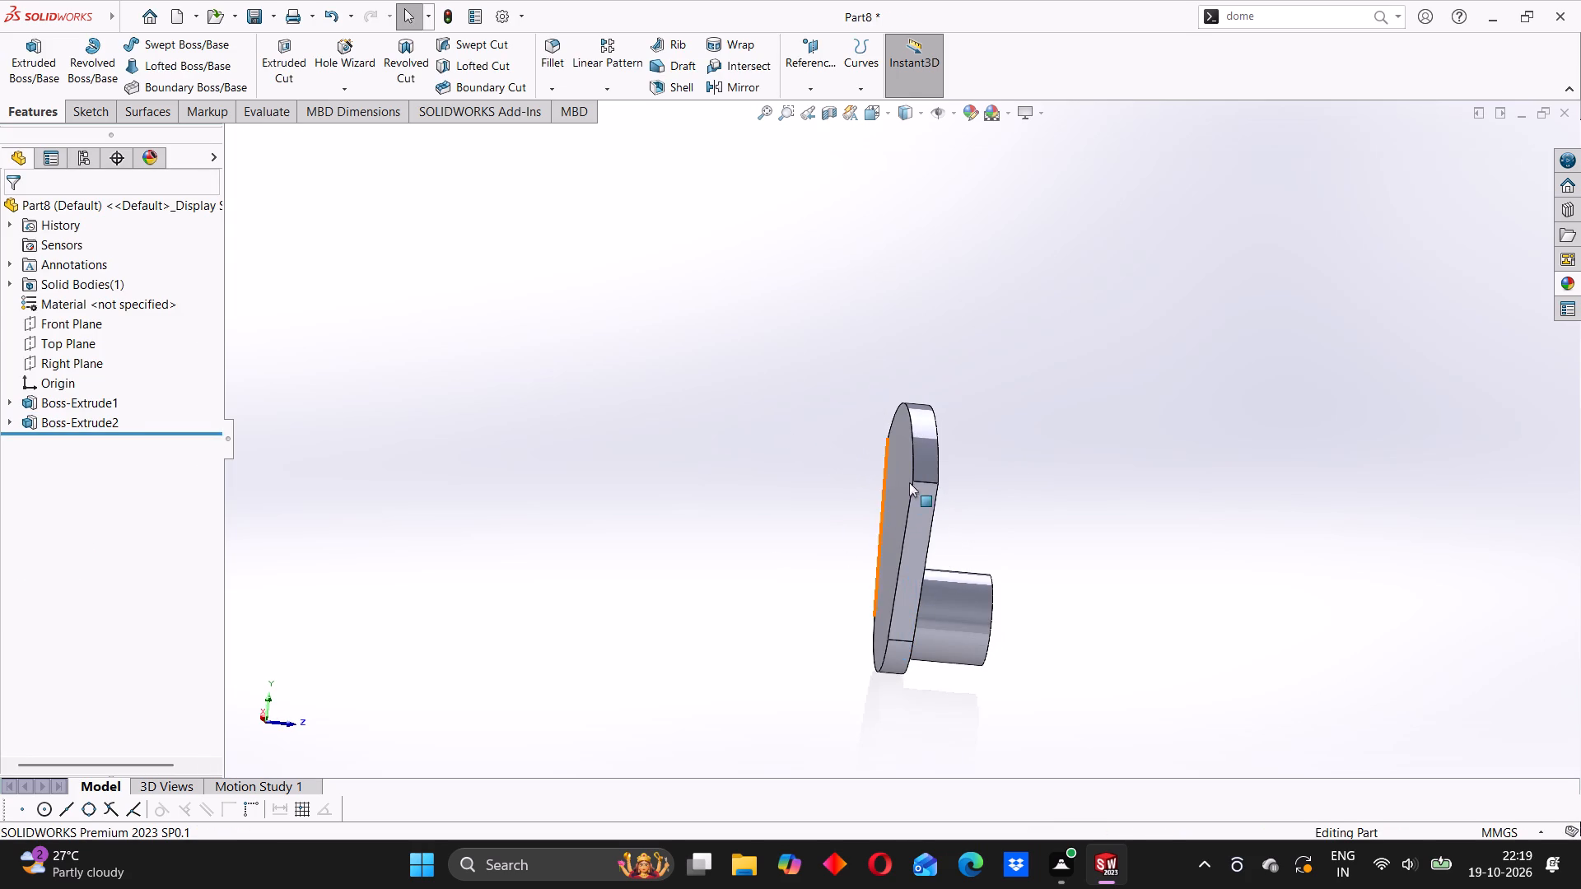
scroll(911, 477, down, 2)
scroll(935, 498, up, 3)
middle_drag(977, 556, 915, 449)
scroll(915, 448, down, 2)
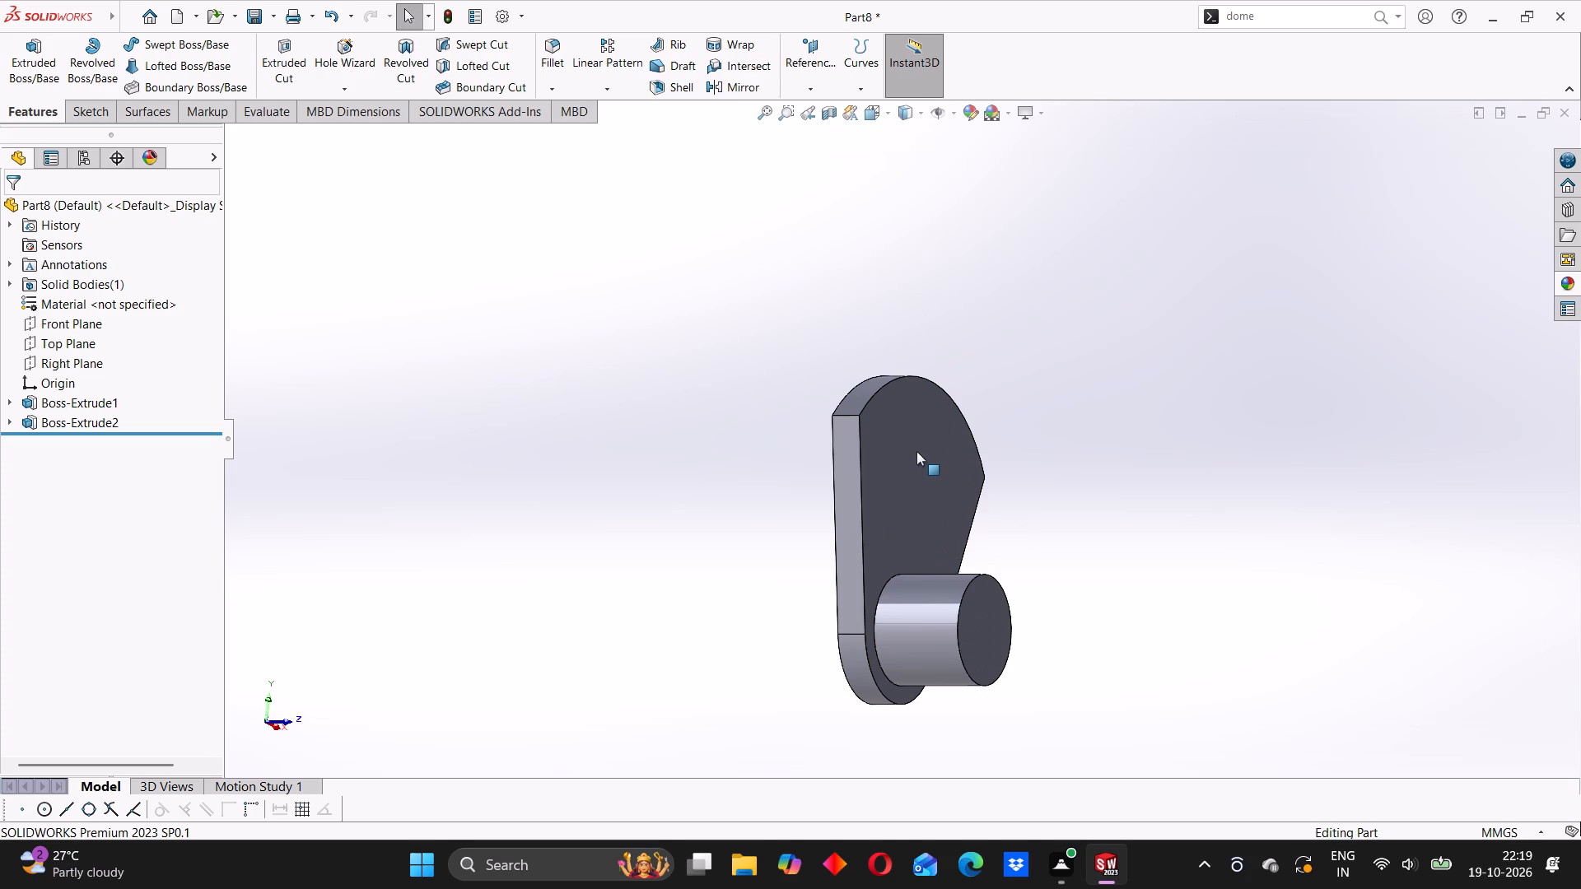
middle_drag(856, 515, 856, 514)
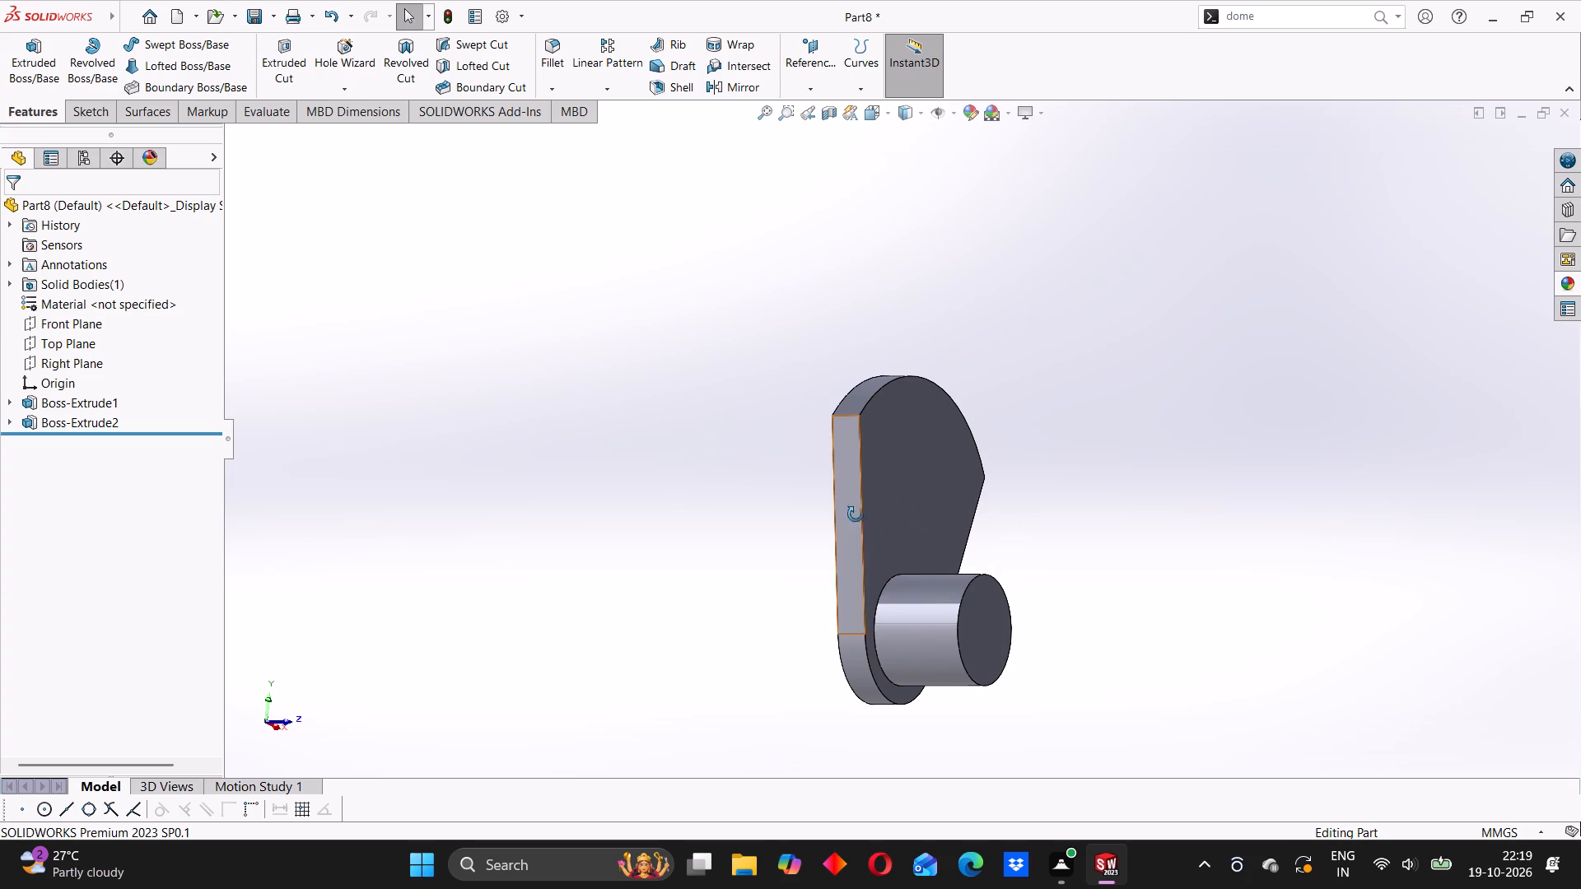
middle_drag(856, 514, 977, 532)
click(897, 519)
click(974, 471)
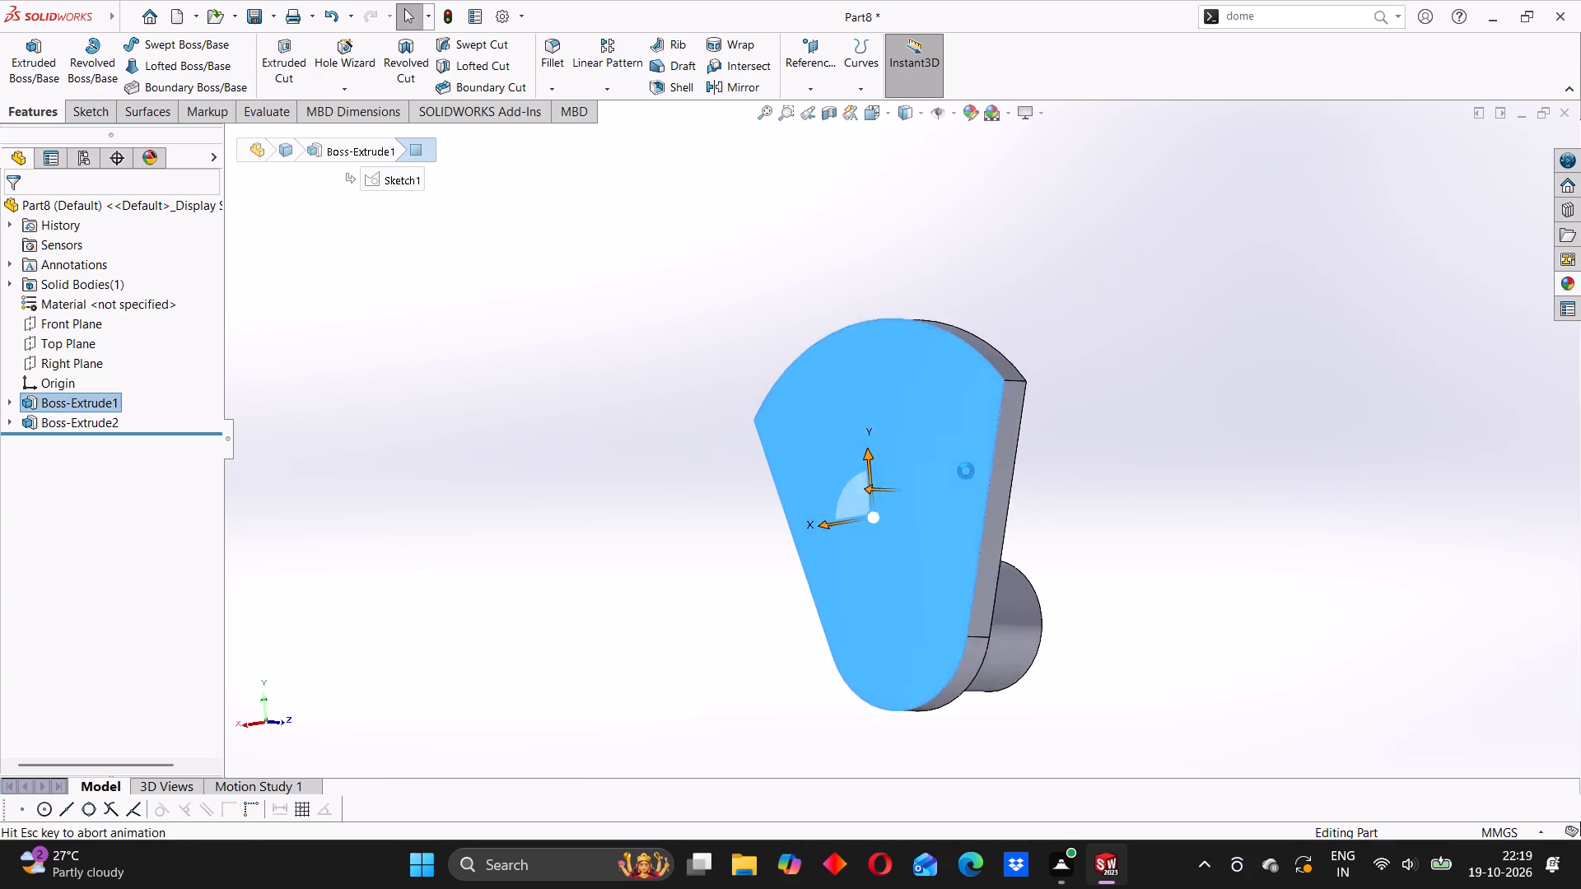
click(177, 40)
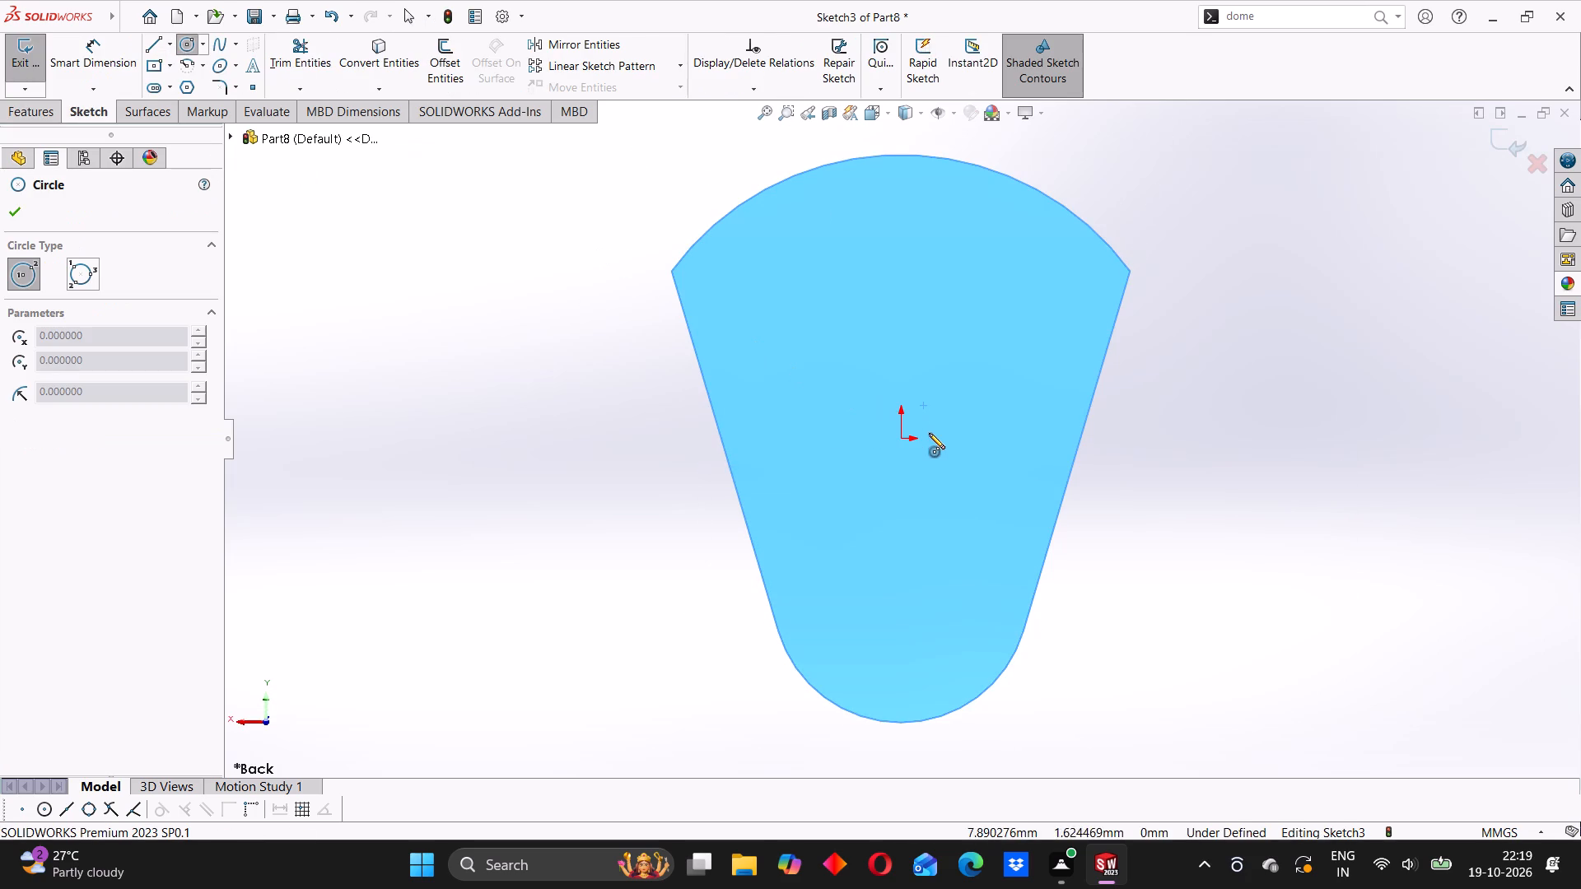
click(902, 438)
click(926, 309)
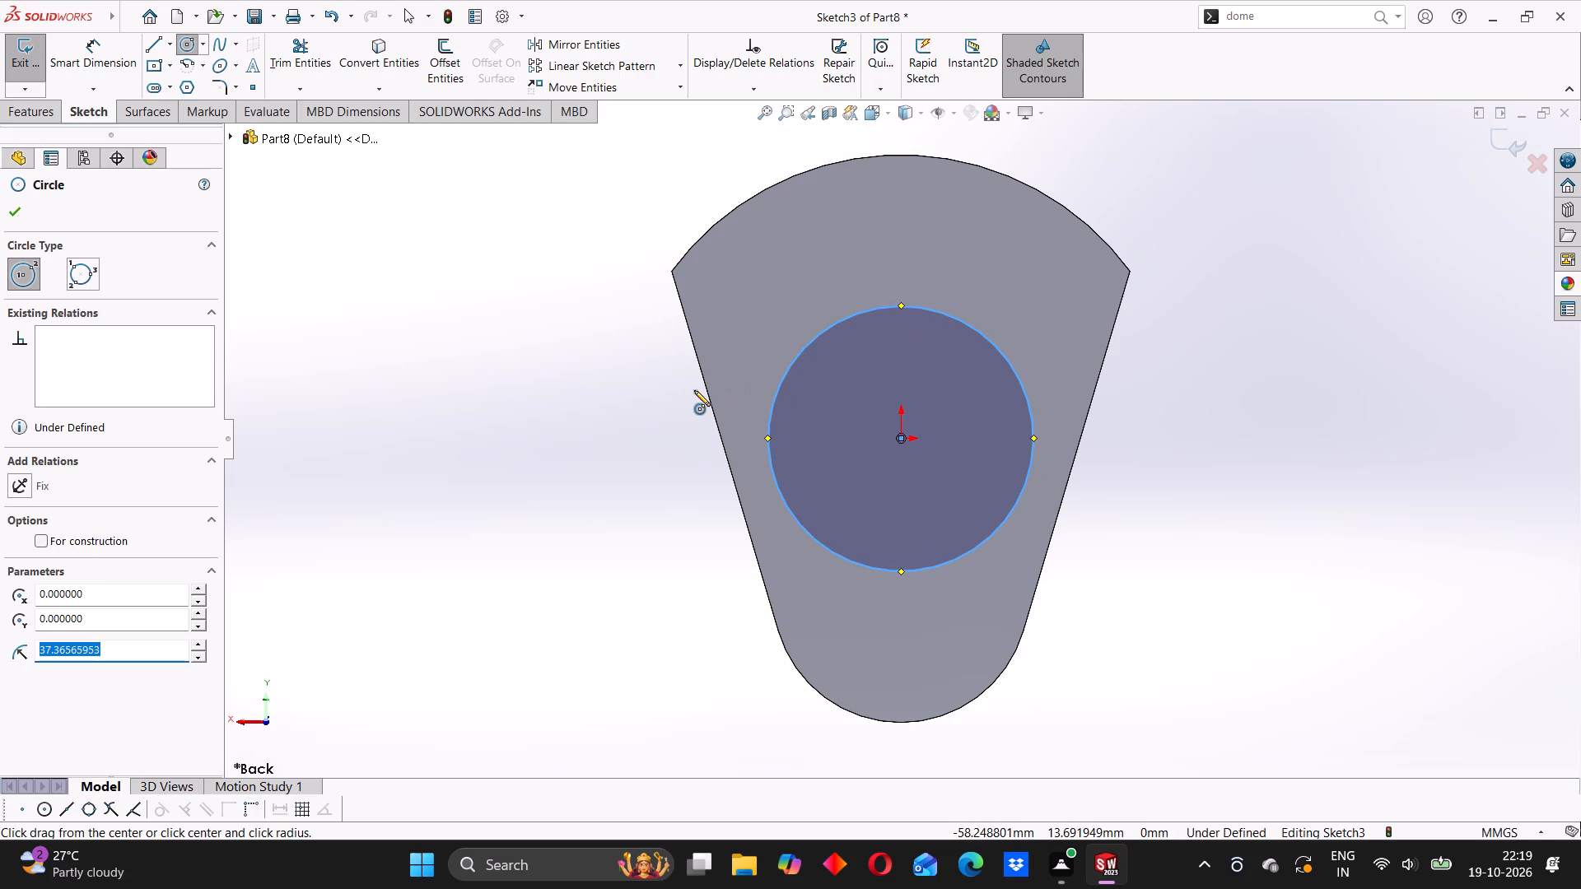
Dimension the back-face circle's diameter at 72 mm.
click(119, 72)
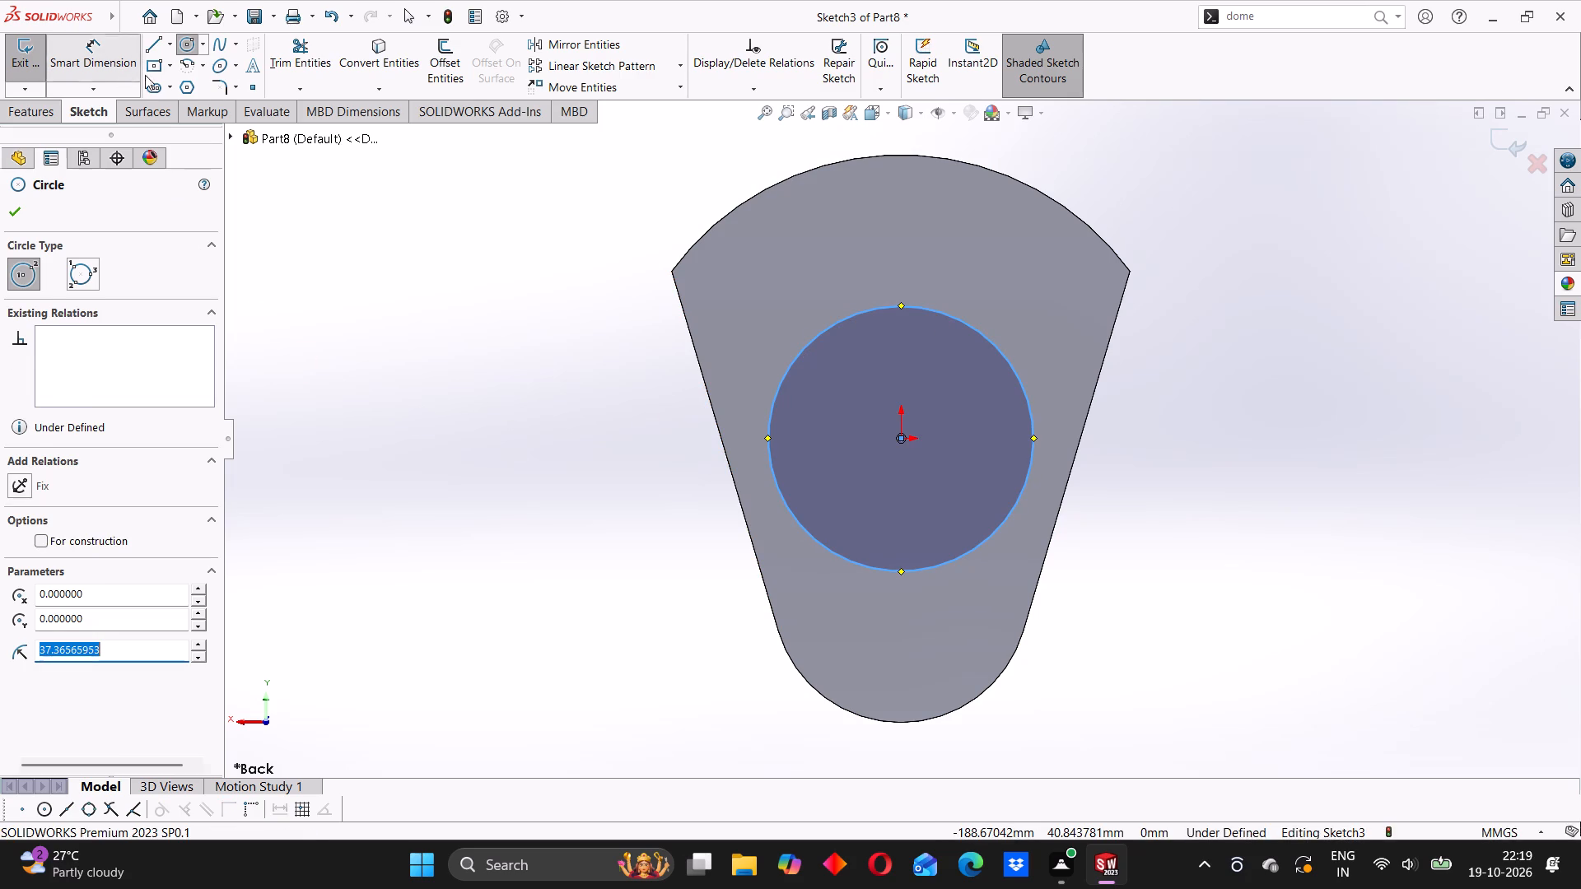
click(1026, 400)
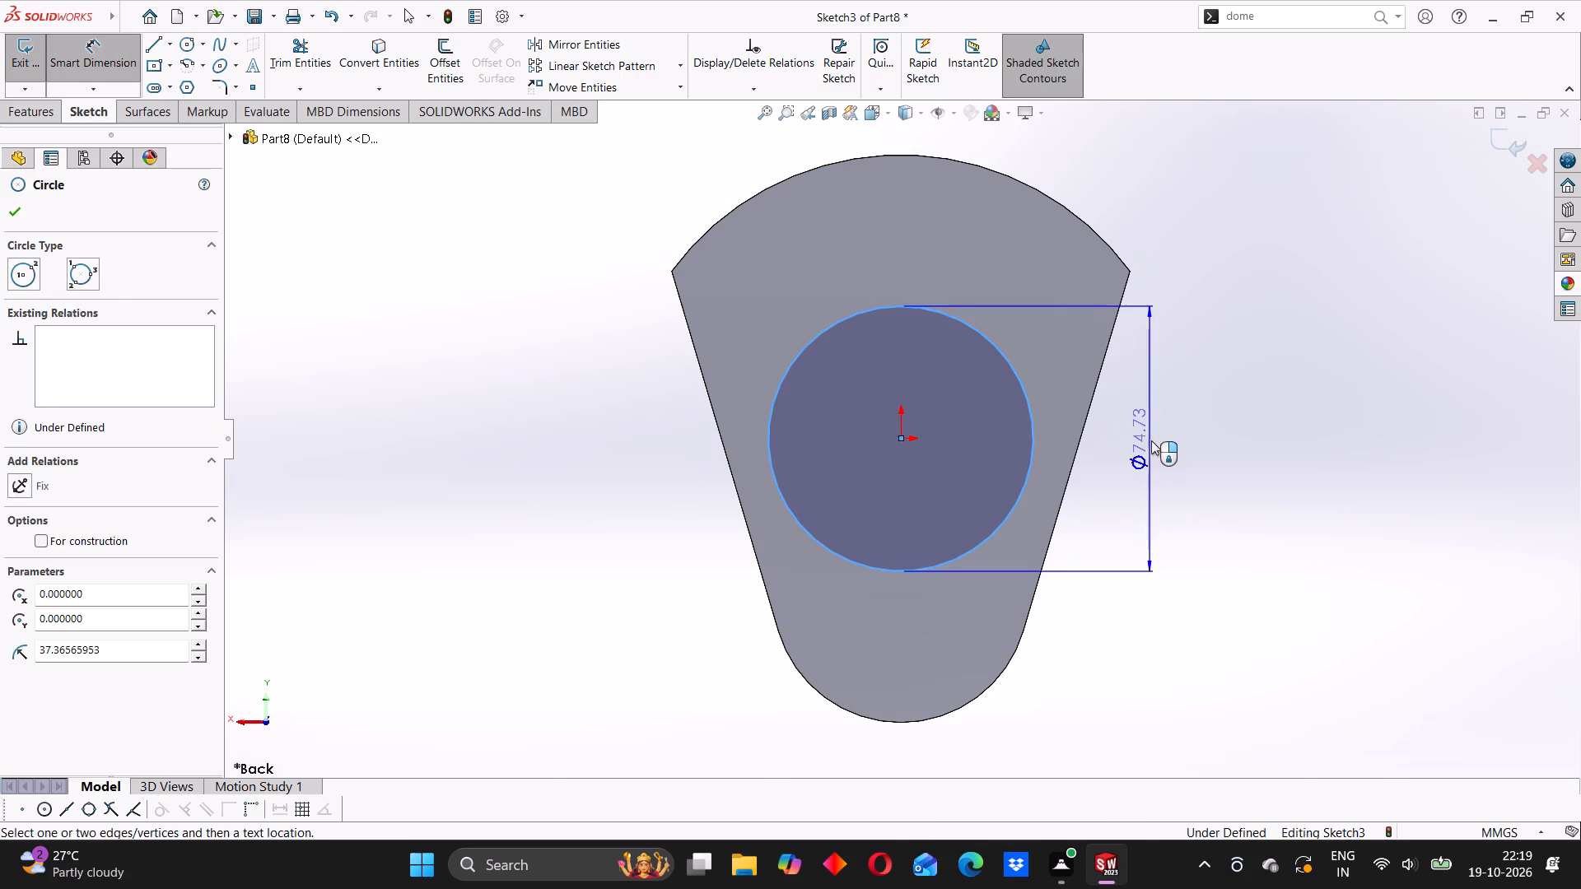
click(1151, 440)
text(72)
key(Return)
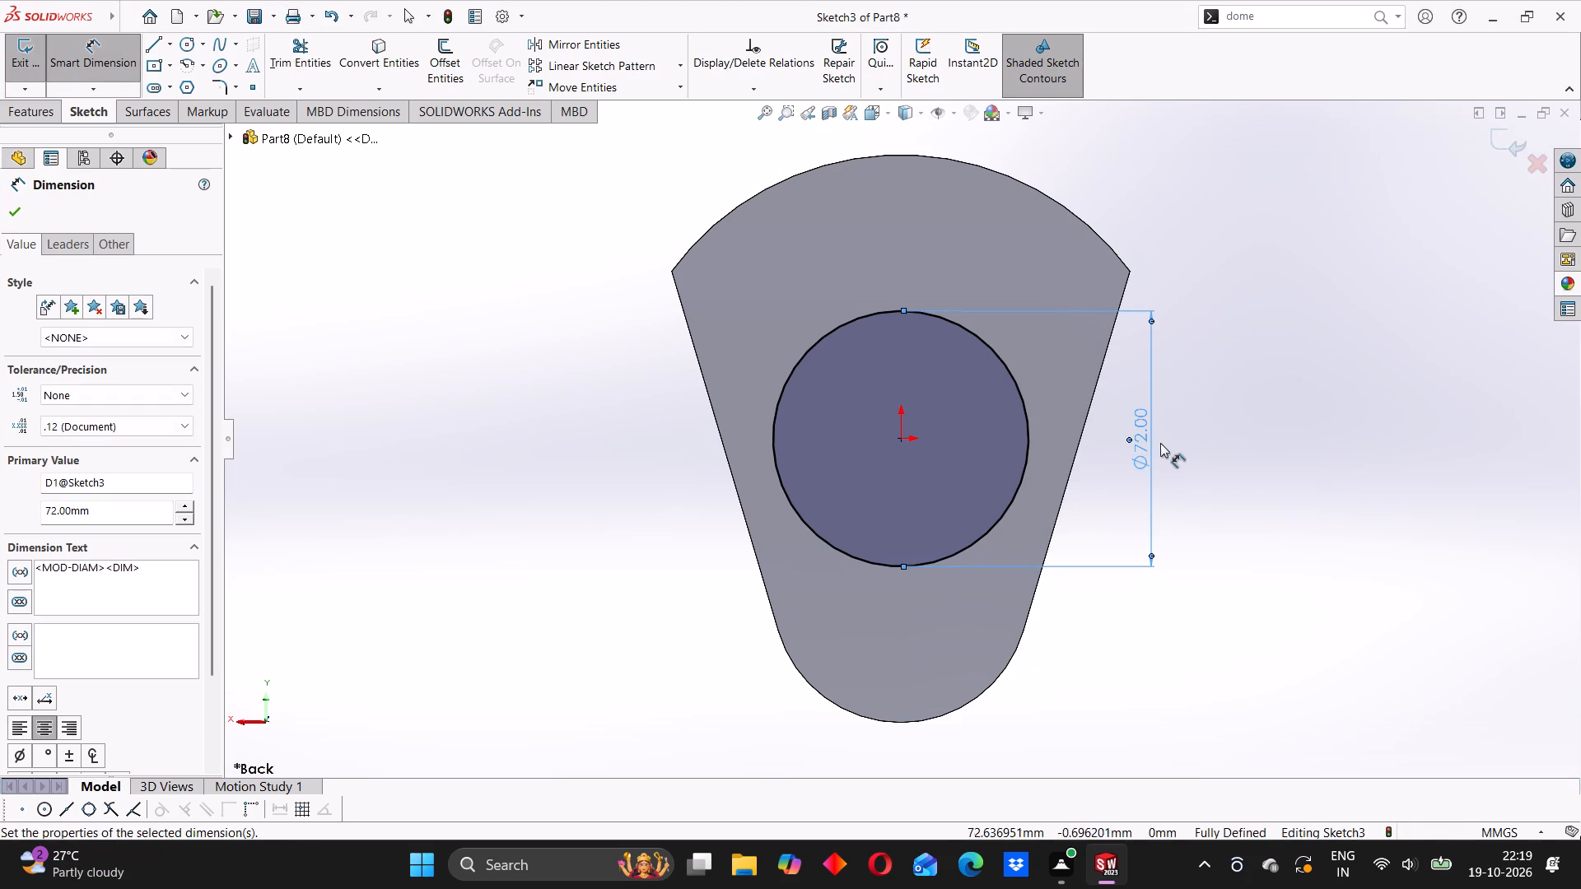
click(1187, 444)
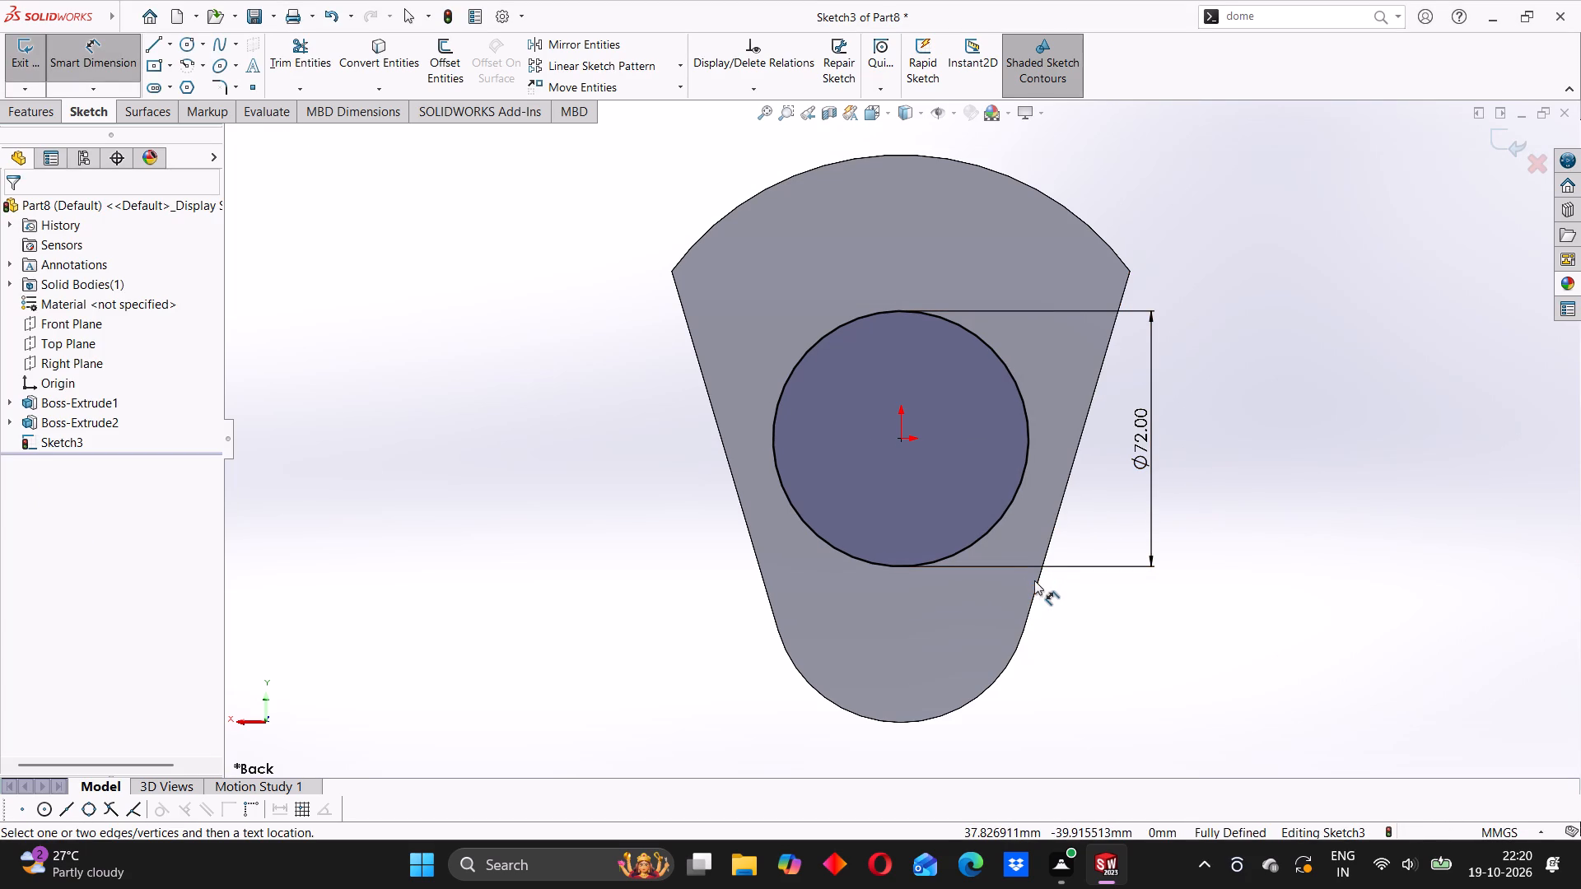
Extrude the 72 mm circle outward from the web's back face as a 38 mm blind boss merged with the body.
click(44, 125)
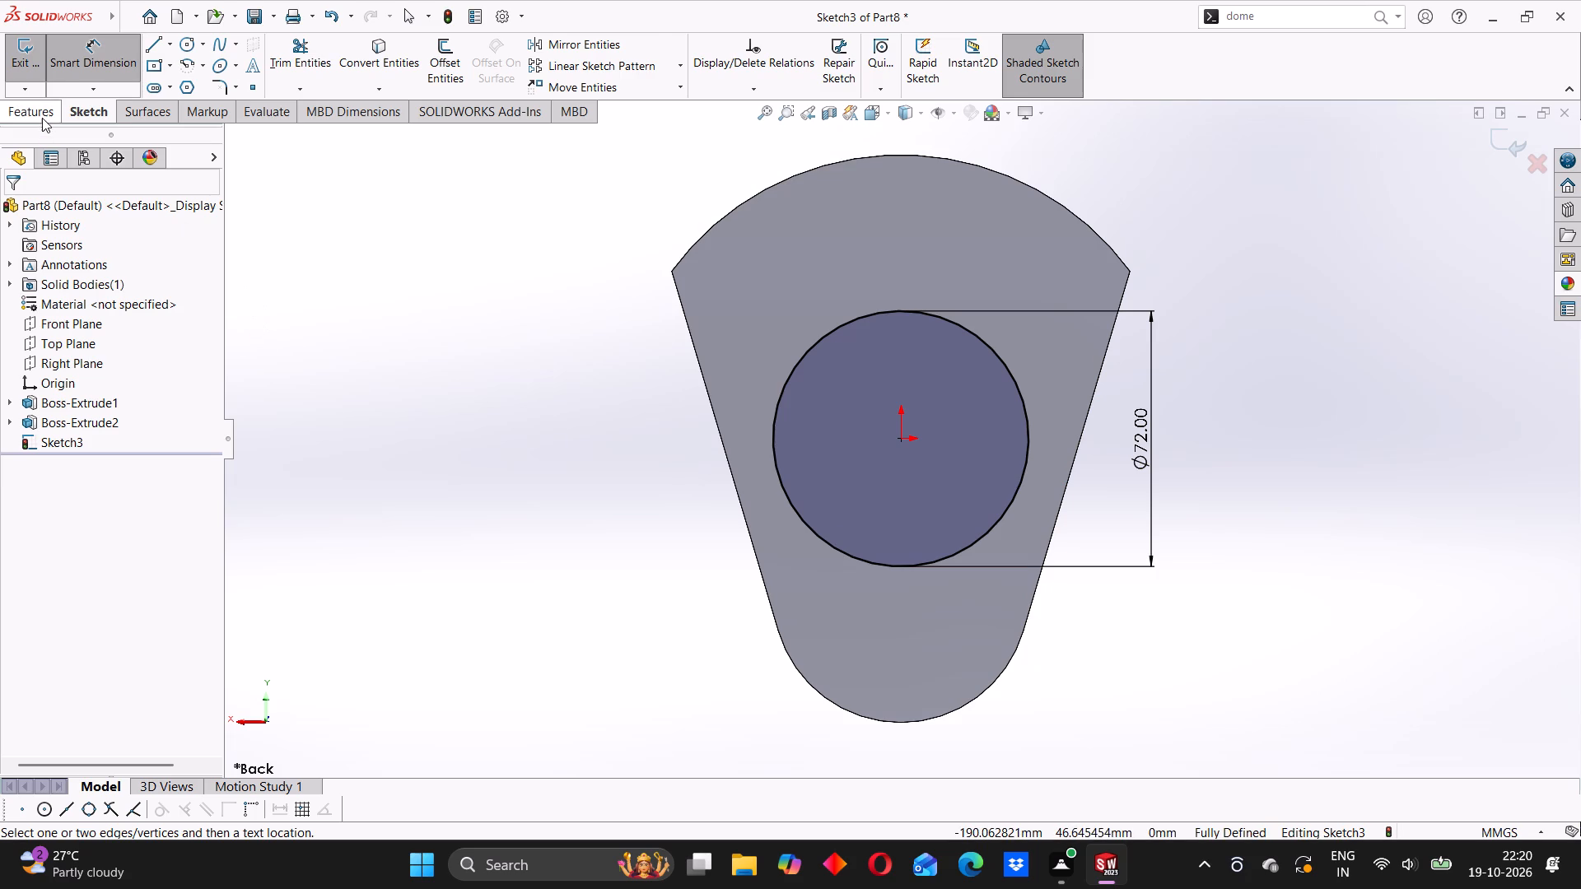
click(42, 118)
click(35, 48)
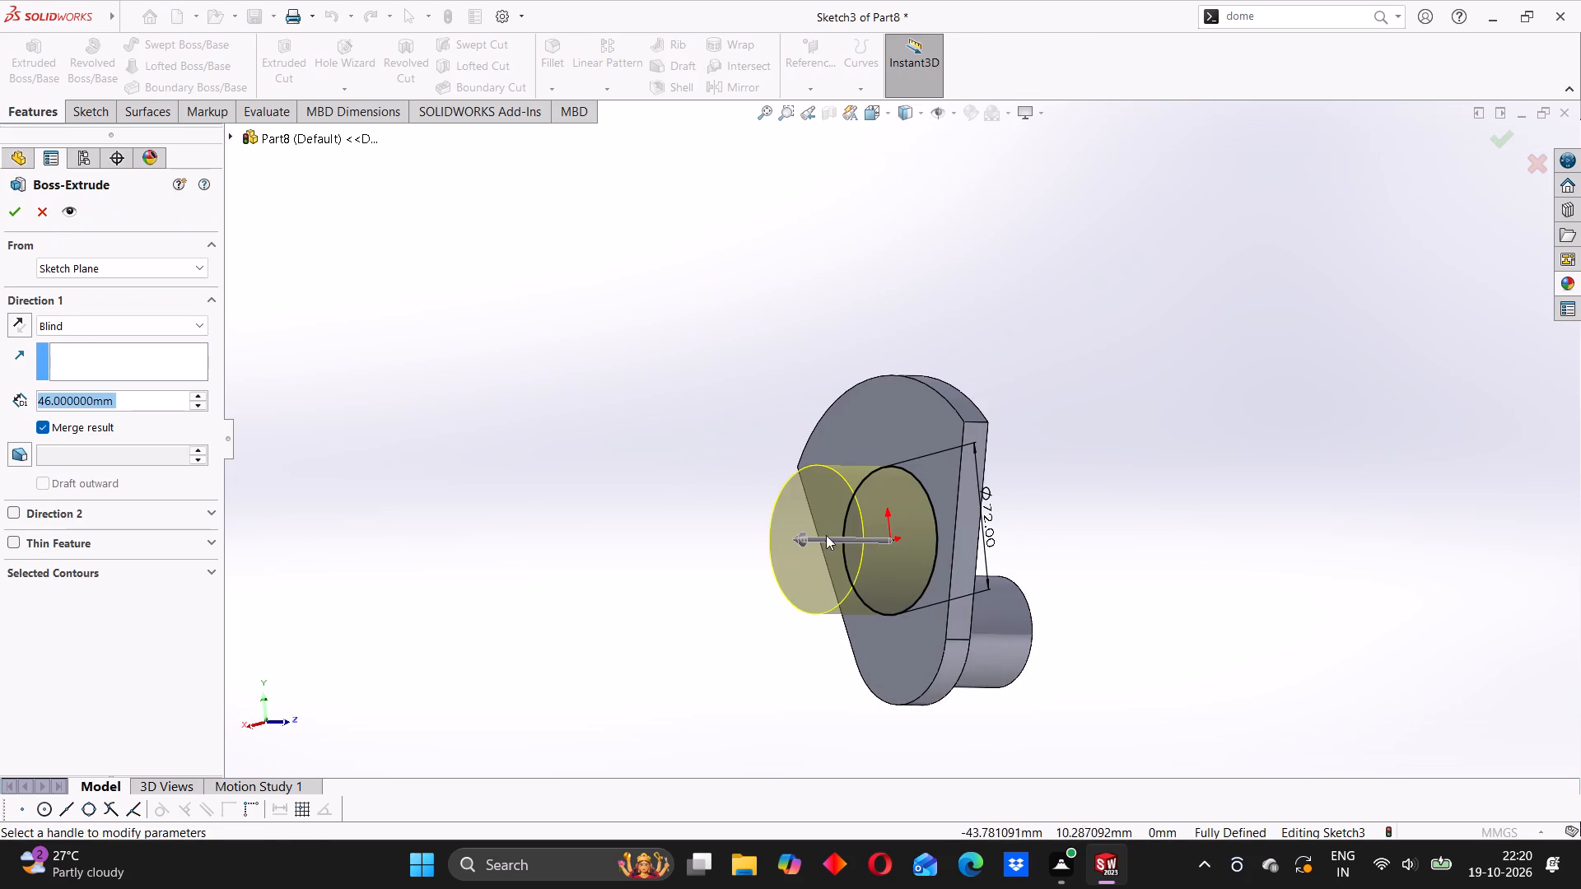
middle_drag(809, 542, 794, 612)
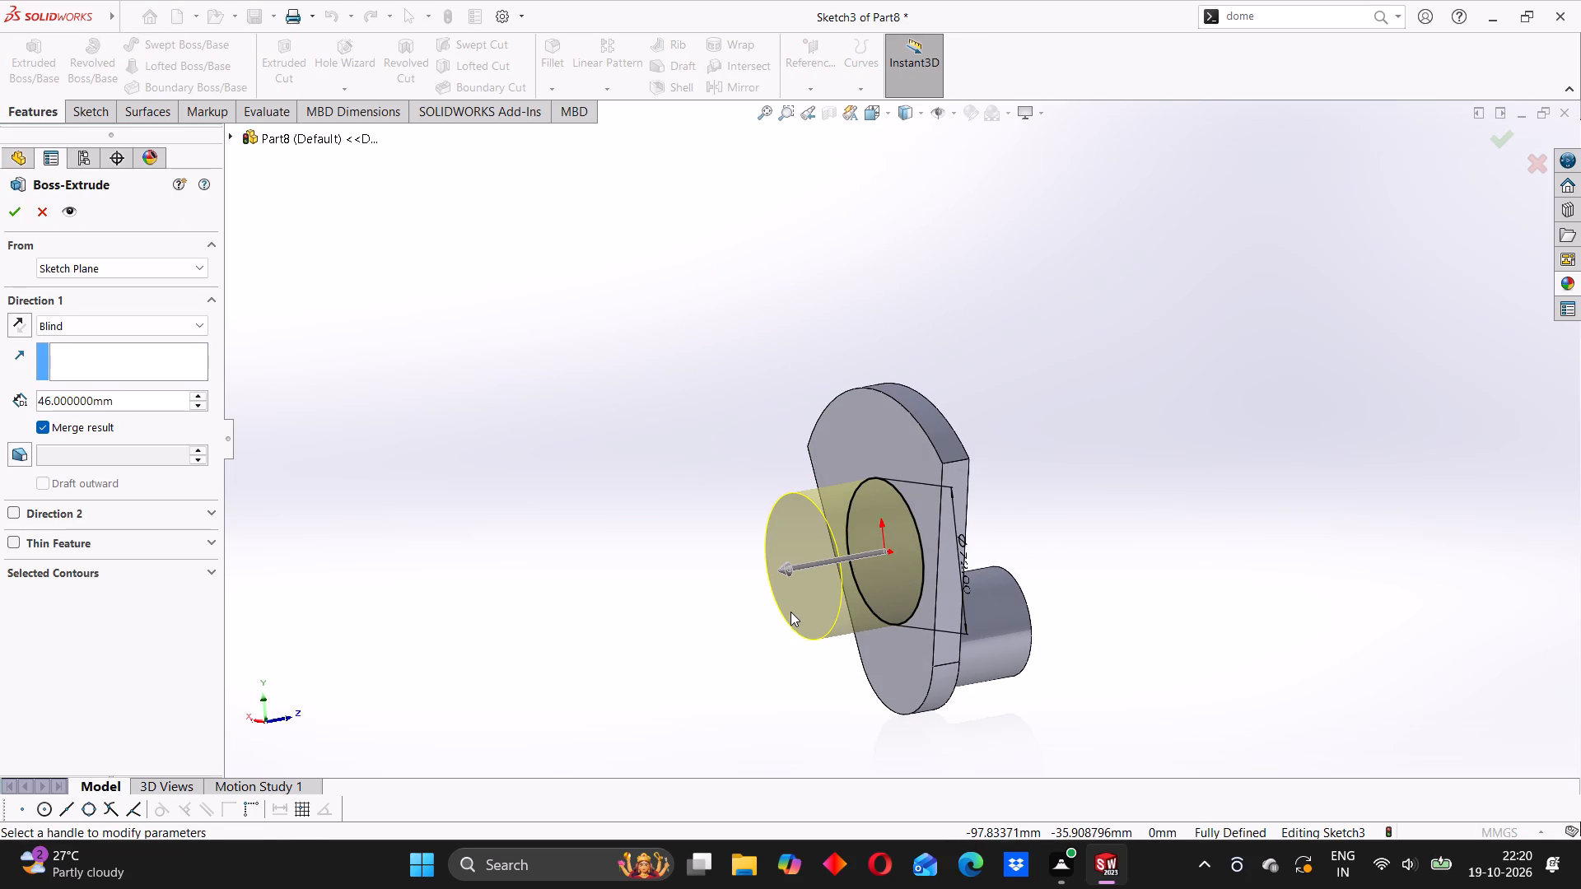
drag(130, 393, 88, 407)
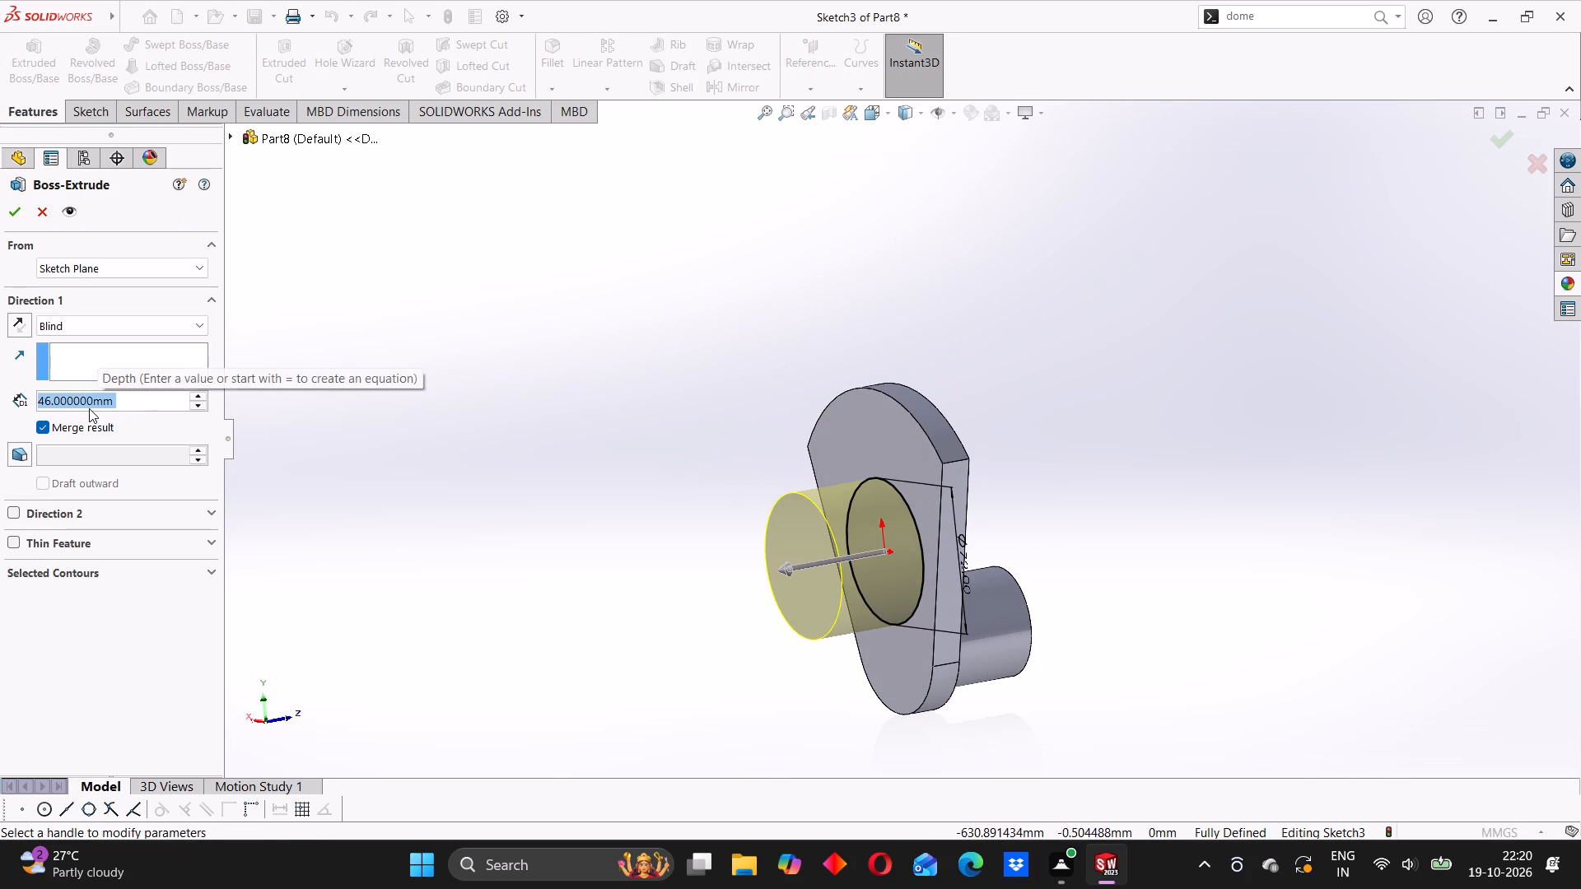
text(38)
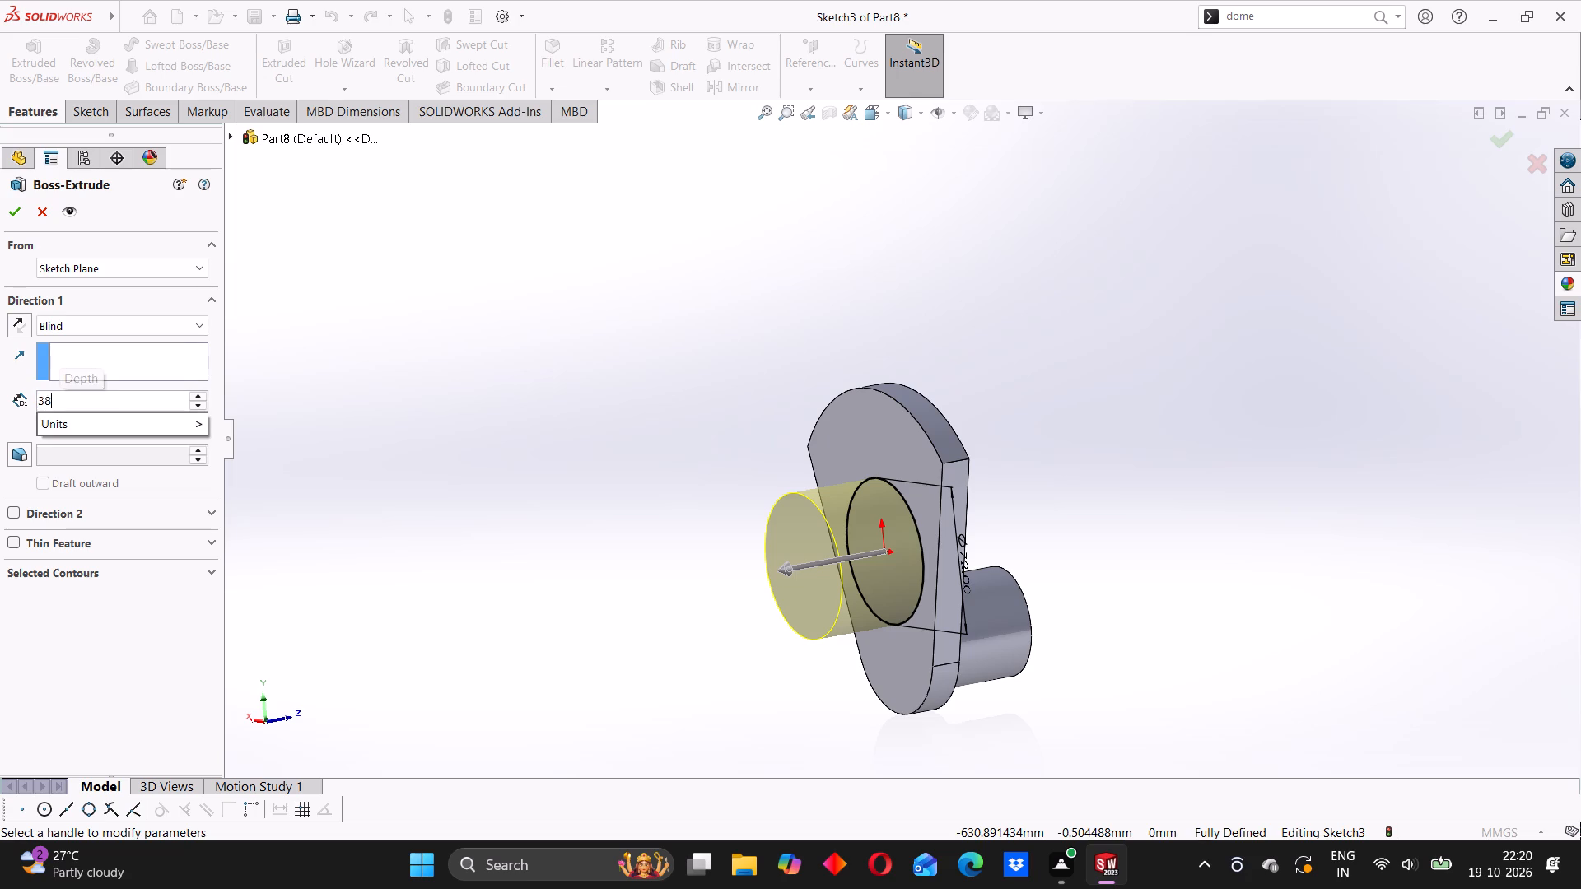
key(Return)
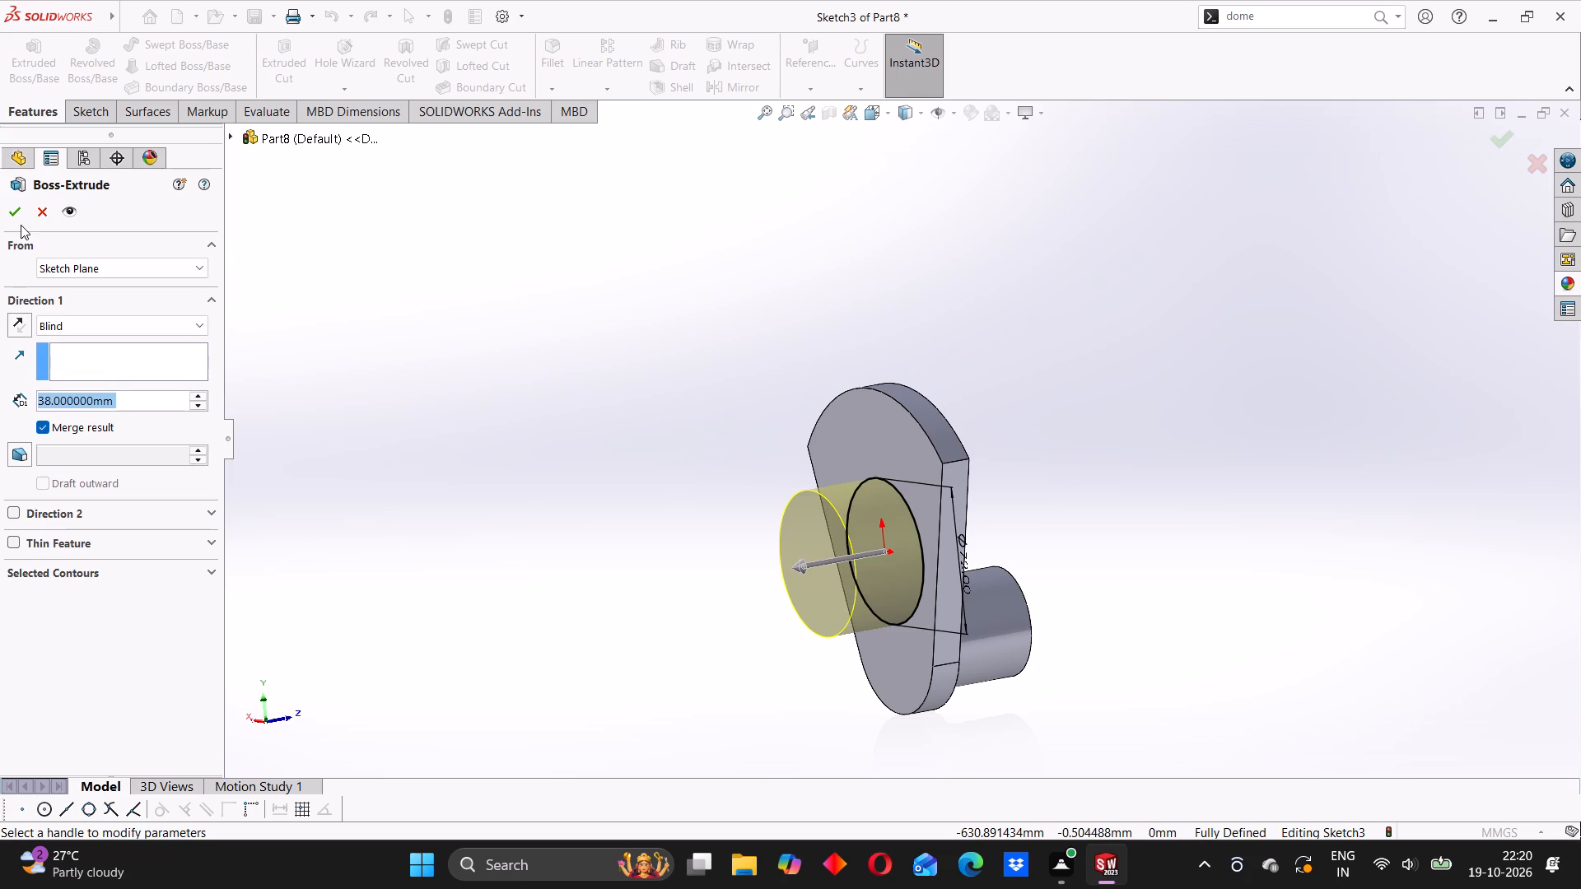
click(7, 208)
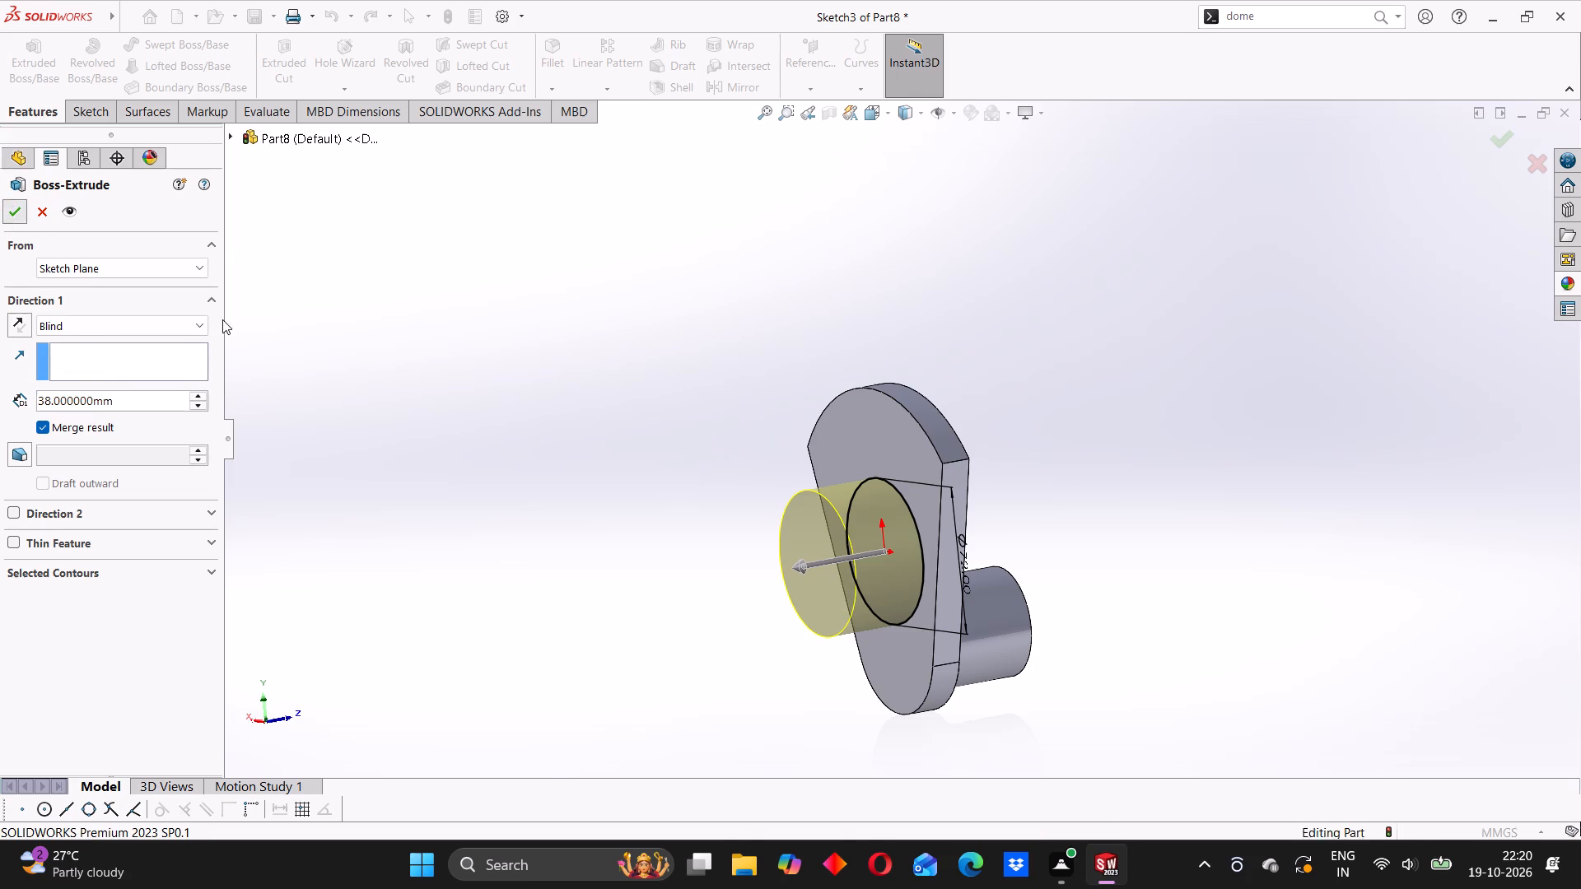
Create a mid-plane reference plane between the web's front flat face and the end face of the 54 mm boss.
middle_drag(889, 496, 864, 530)
click(674, 555)
scroll(879, 527, up, 3)
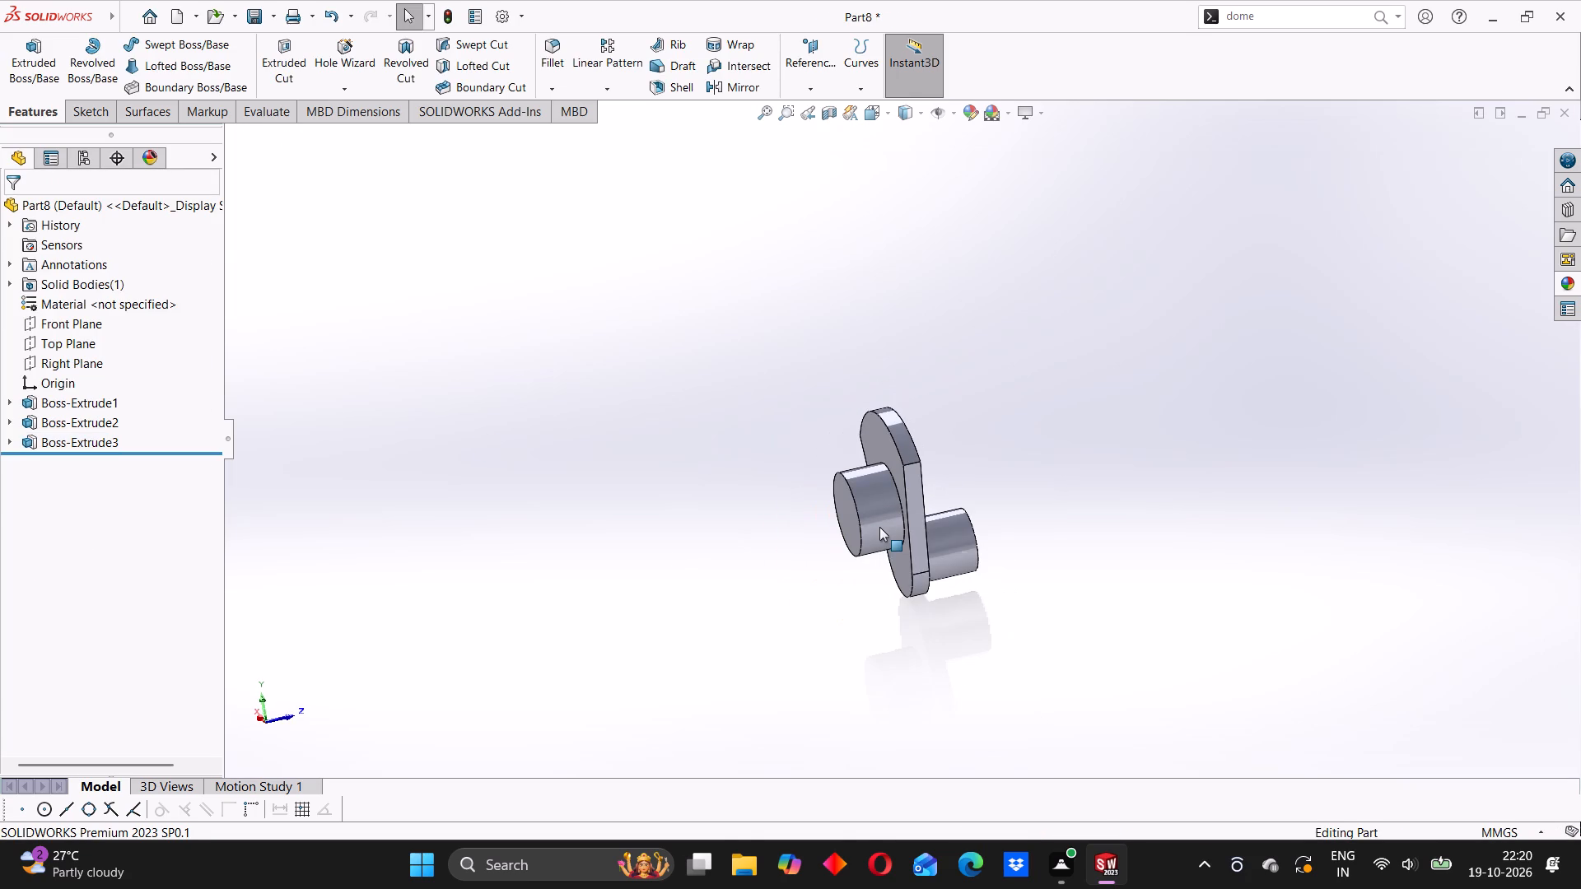
middle_drag(860, 543, 866, 439)
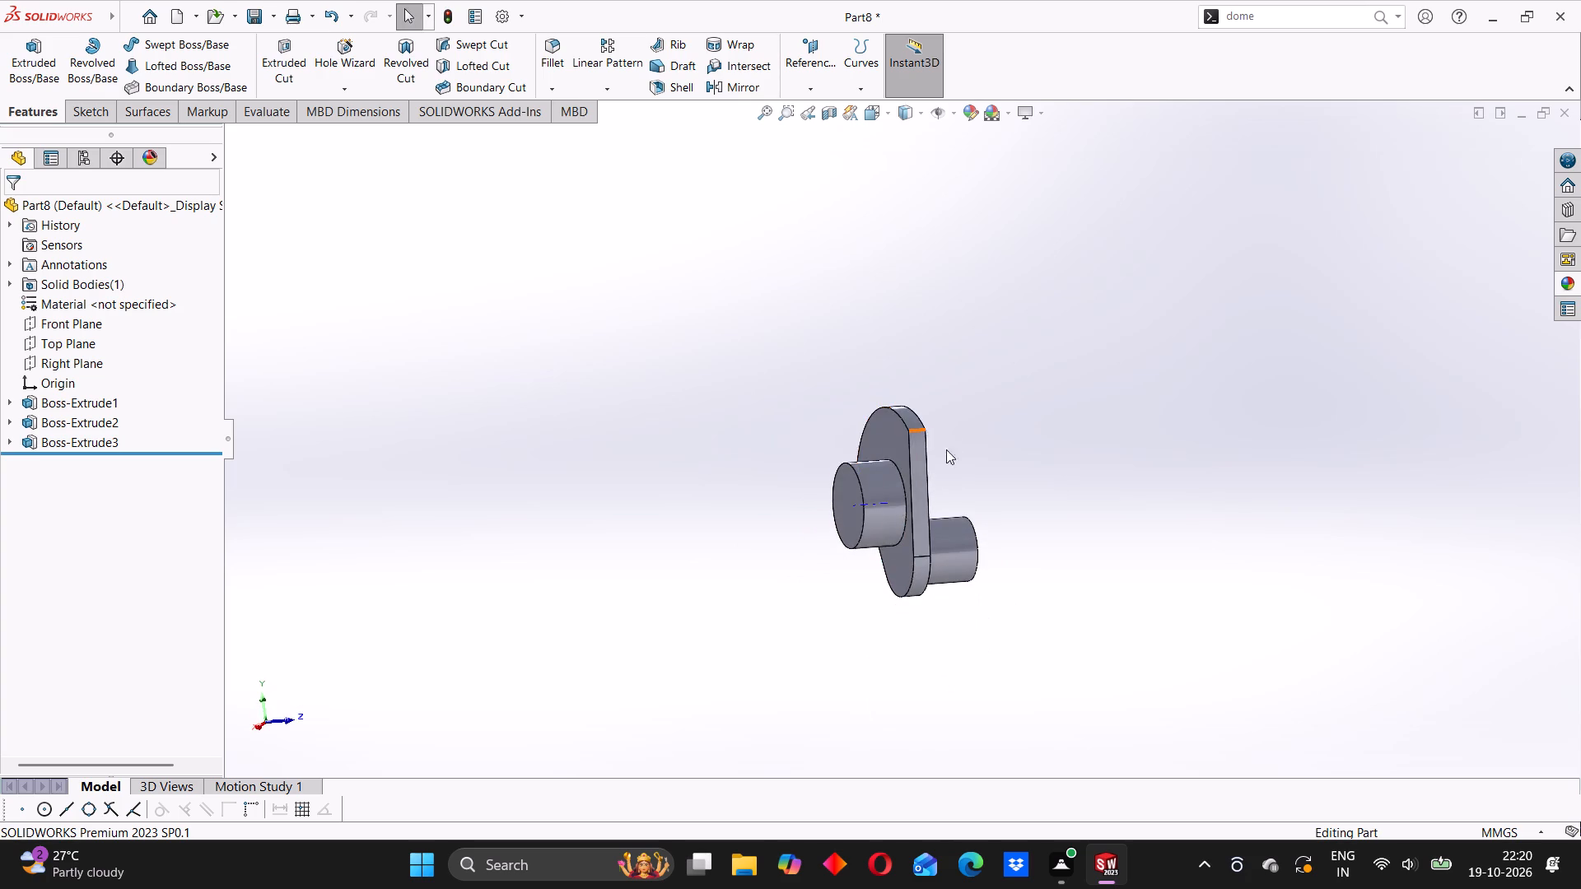
middle_drag(935, 472, 887, 491)
scroll(874, 486, down, 3)
middle_drag(869, 487, 893, 514)
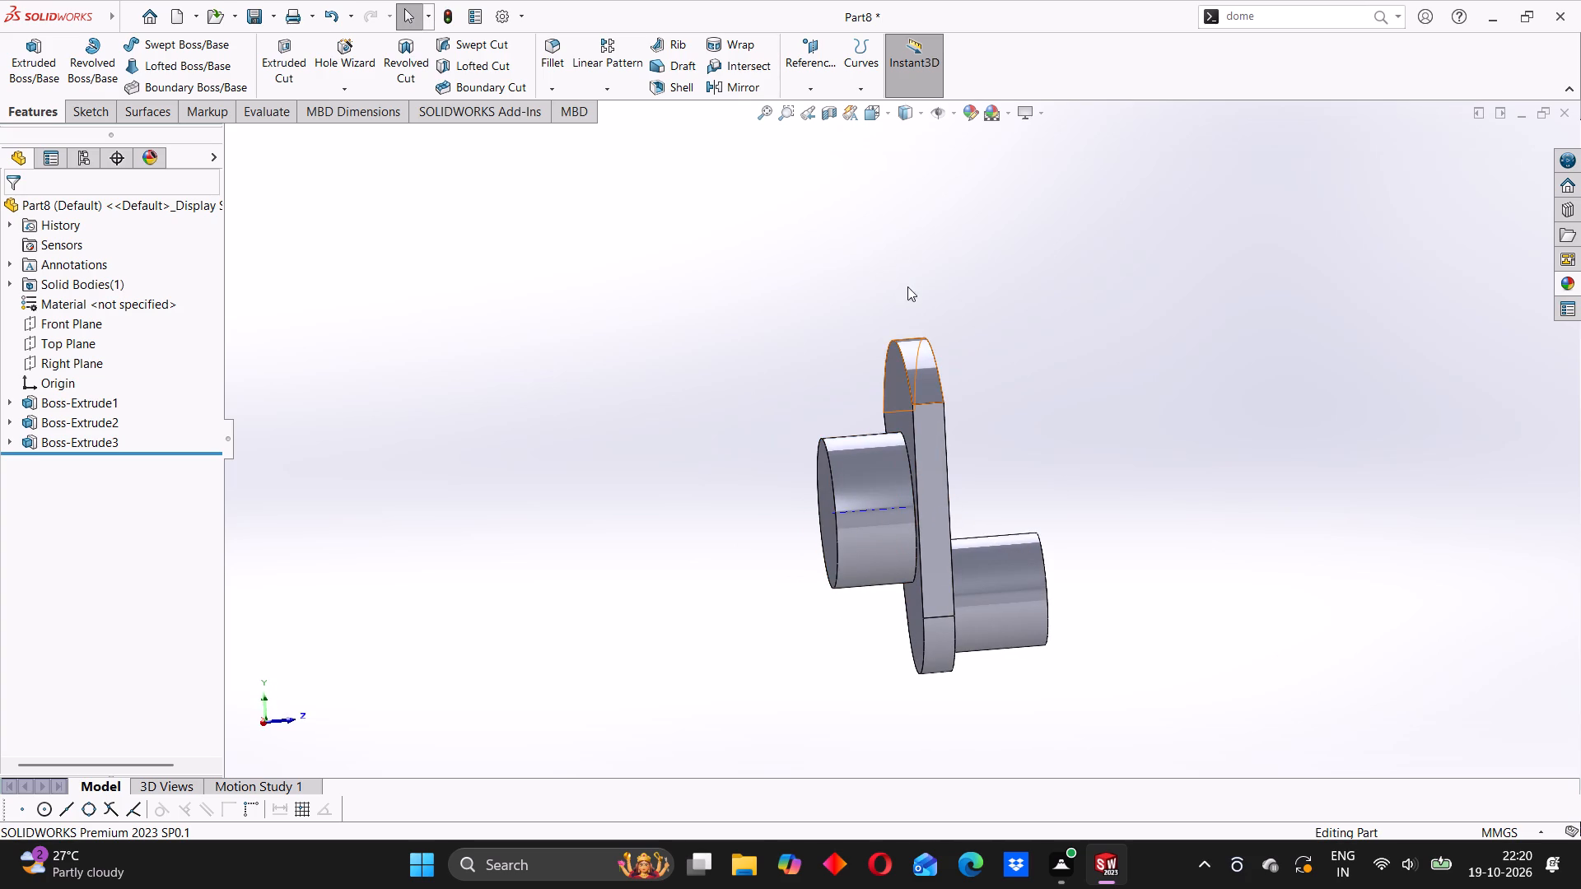
click(816, 58)
click(833, 113)
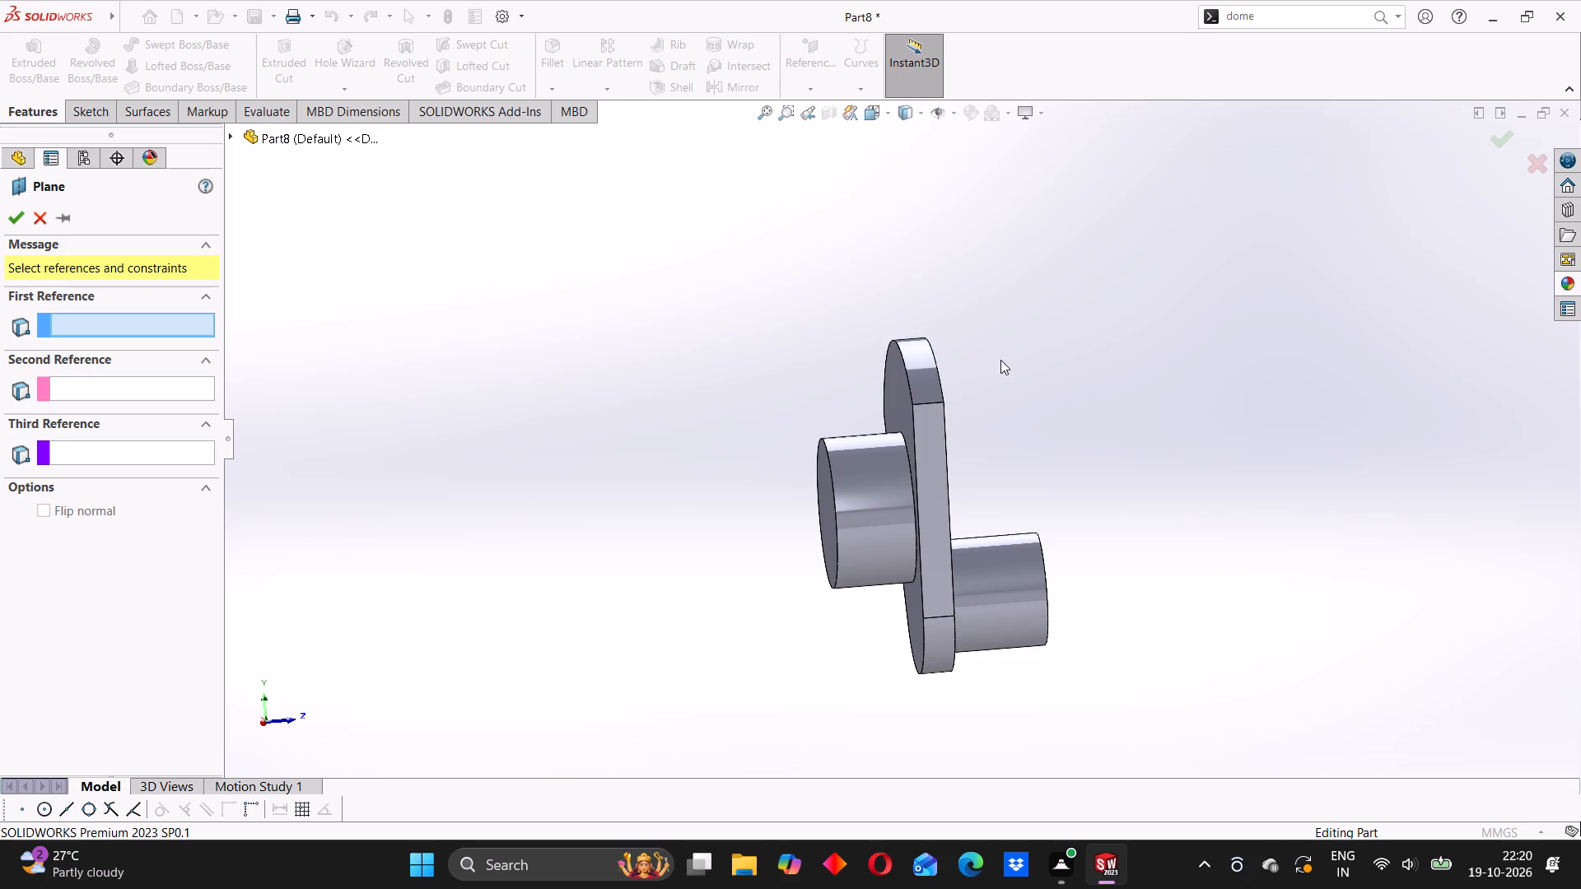
middle_drag(1000, 364, 978, 384)
click(934, 466)
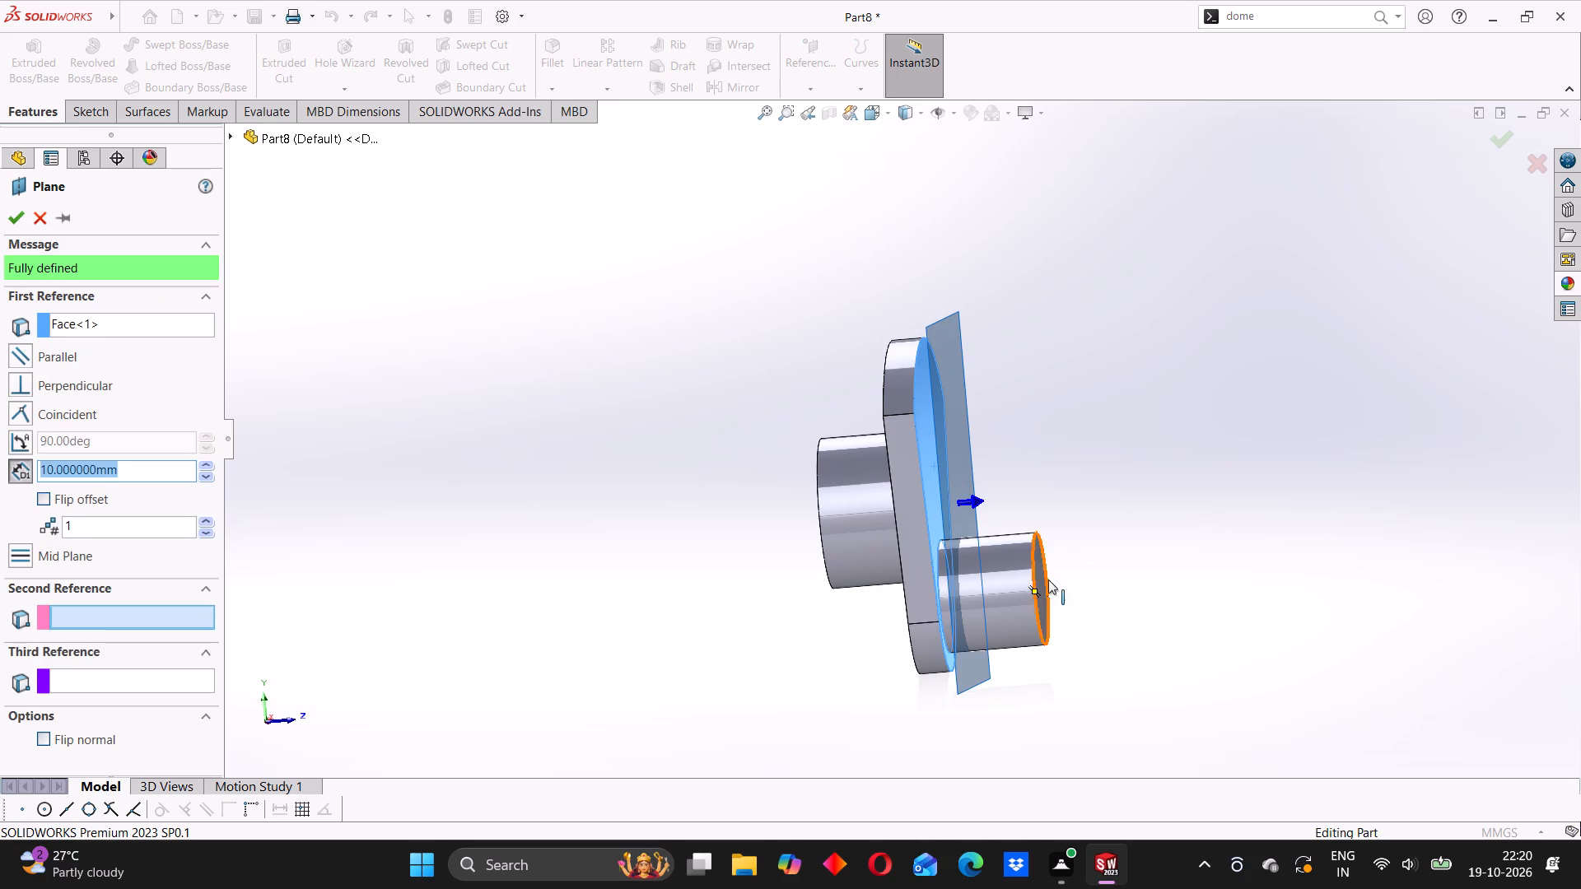
click(1046, 581)
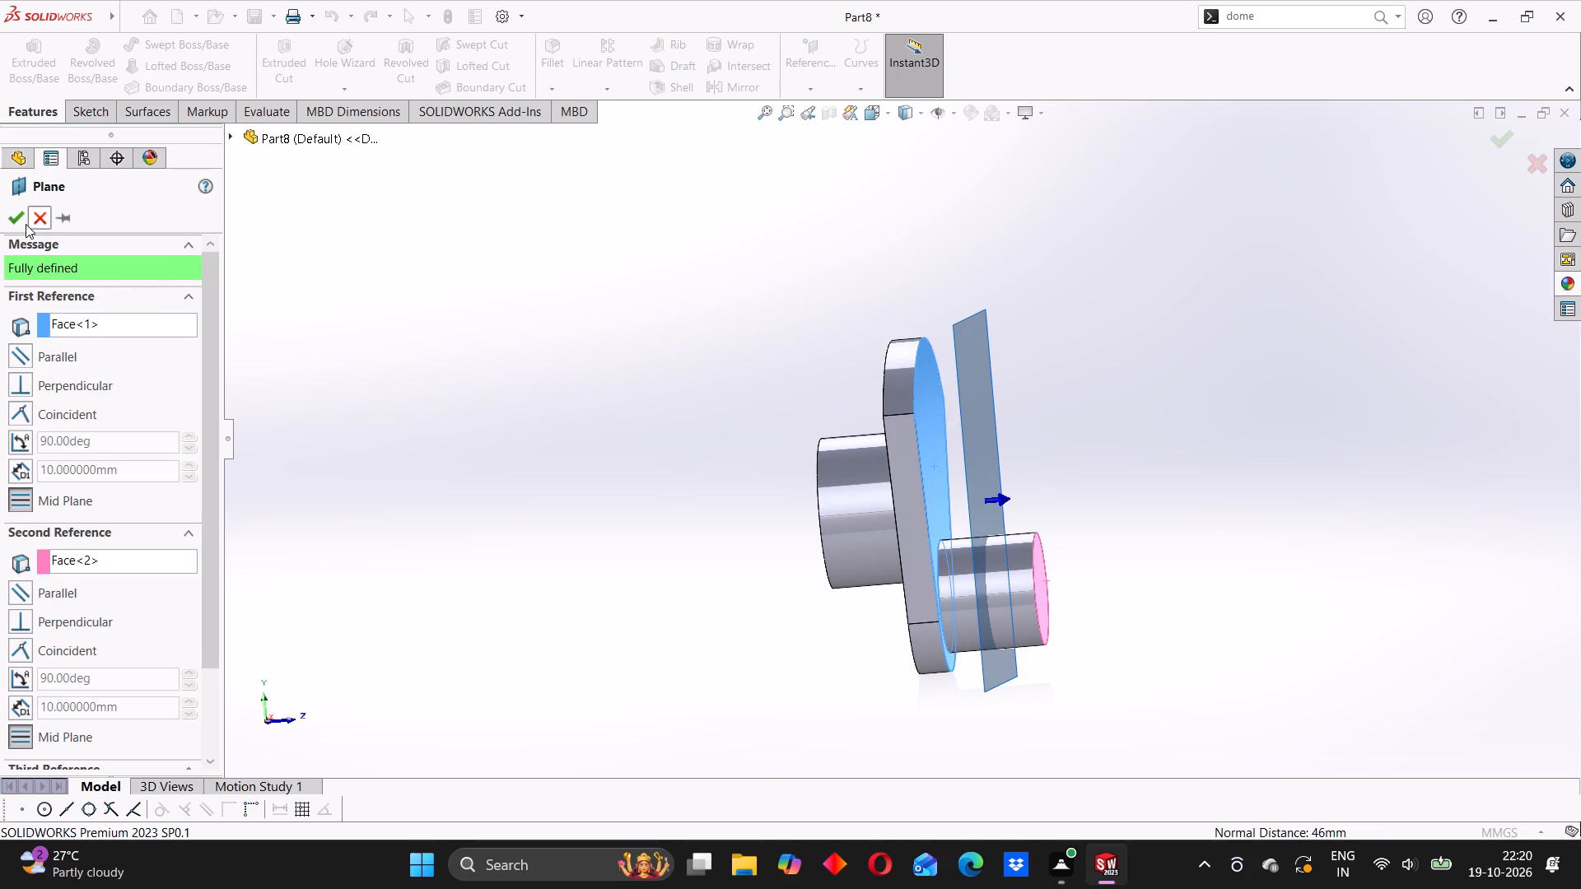
click(18, 221)
Mirror the tapered web and the 38 mm back boss about the mid-plane through the 54 mm boss.
middle_drag(701, 409, 707, 368)
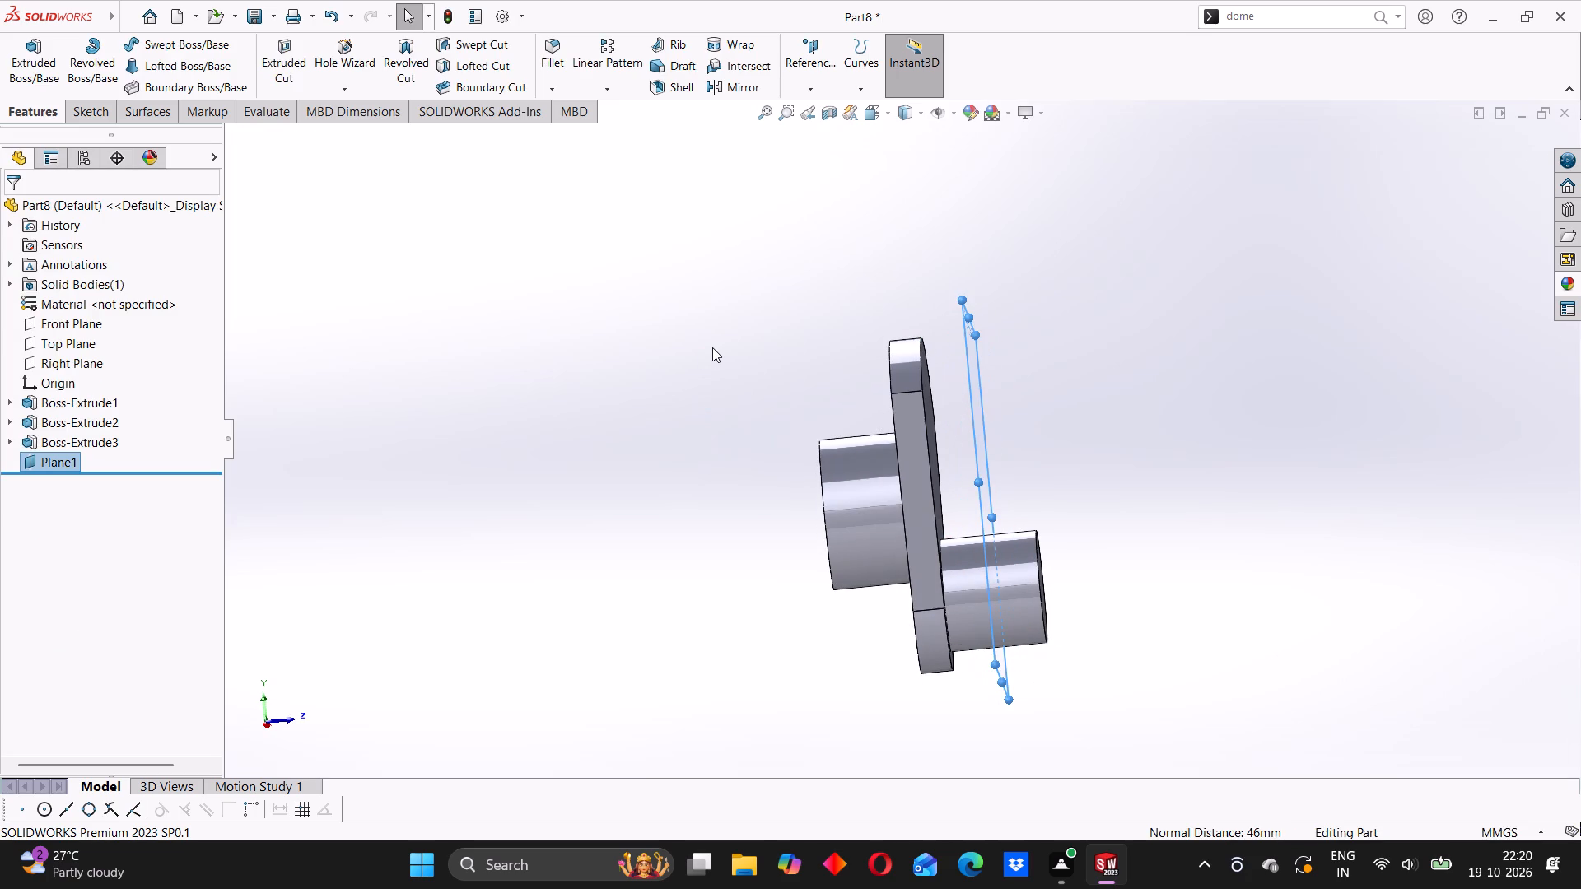
scroll(860, 391, up, 2)
middle_drag(847, 398, 865, 384)
click(837, 335)
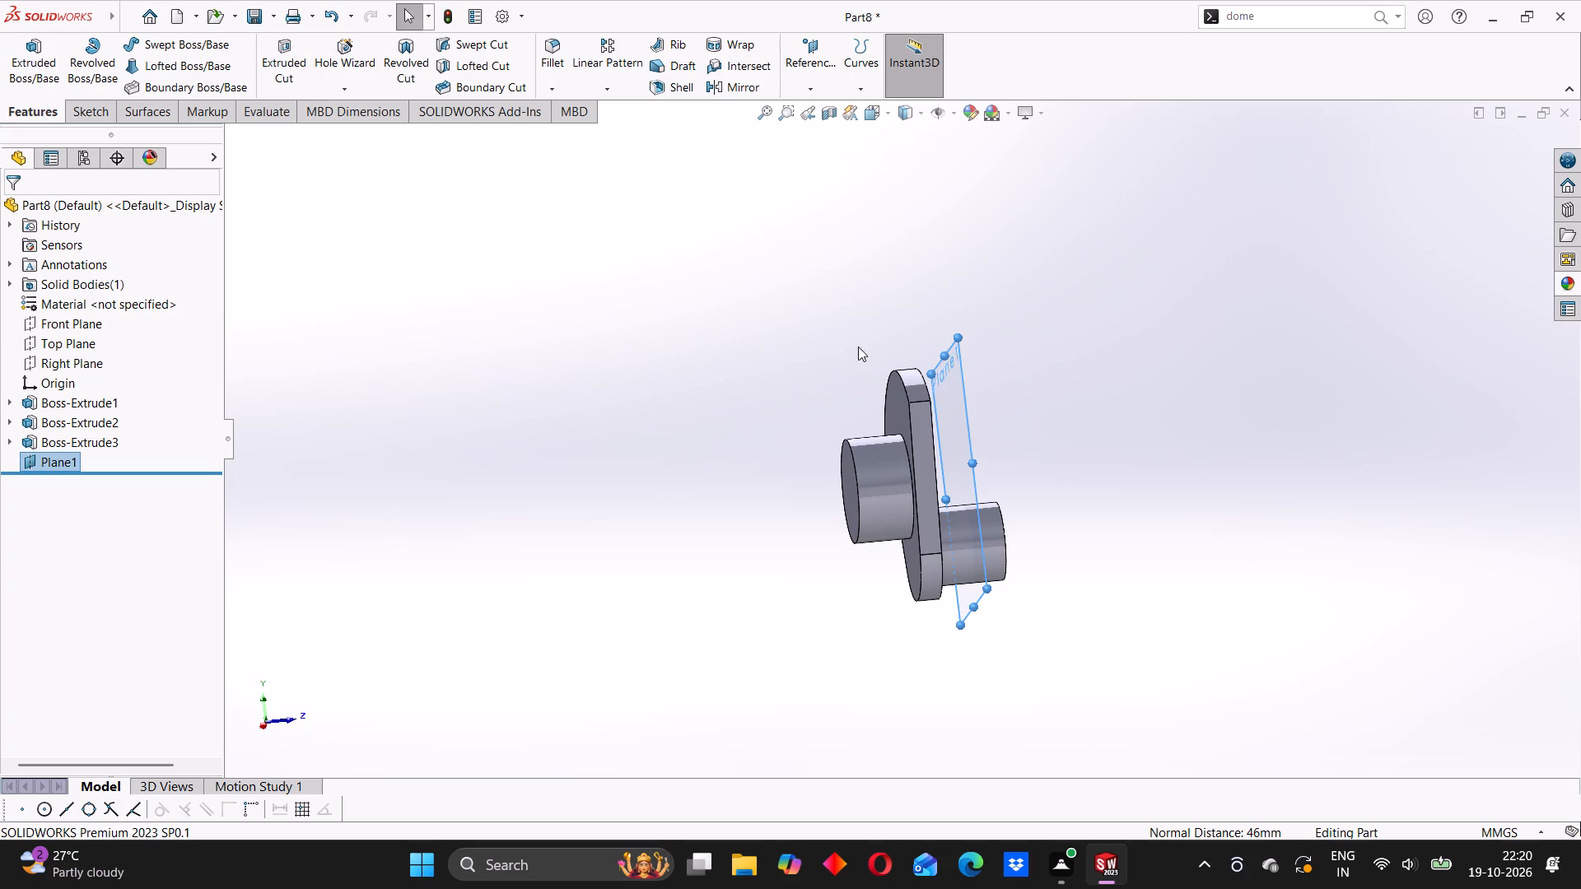
middle_drag(1024, 384, 936, 448)
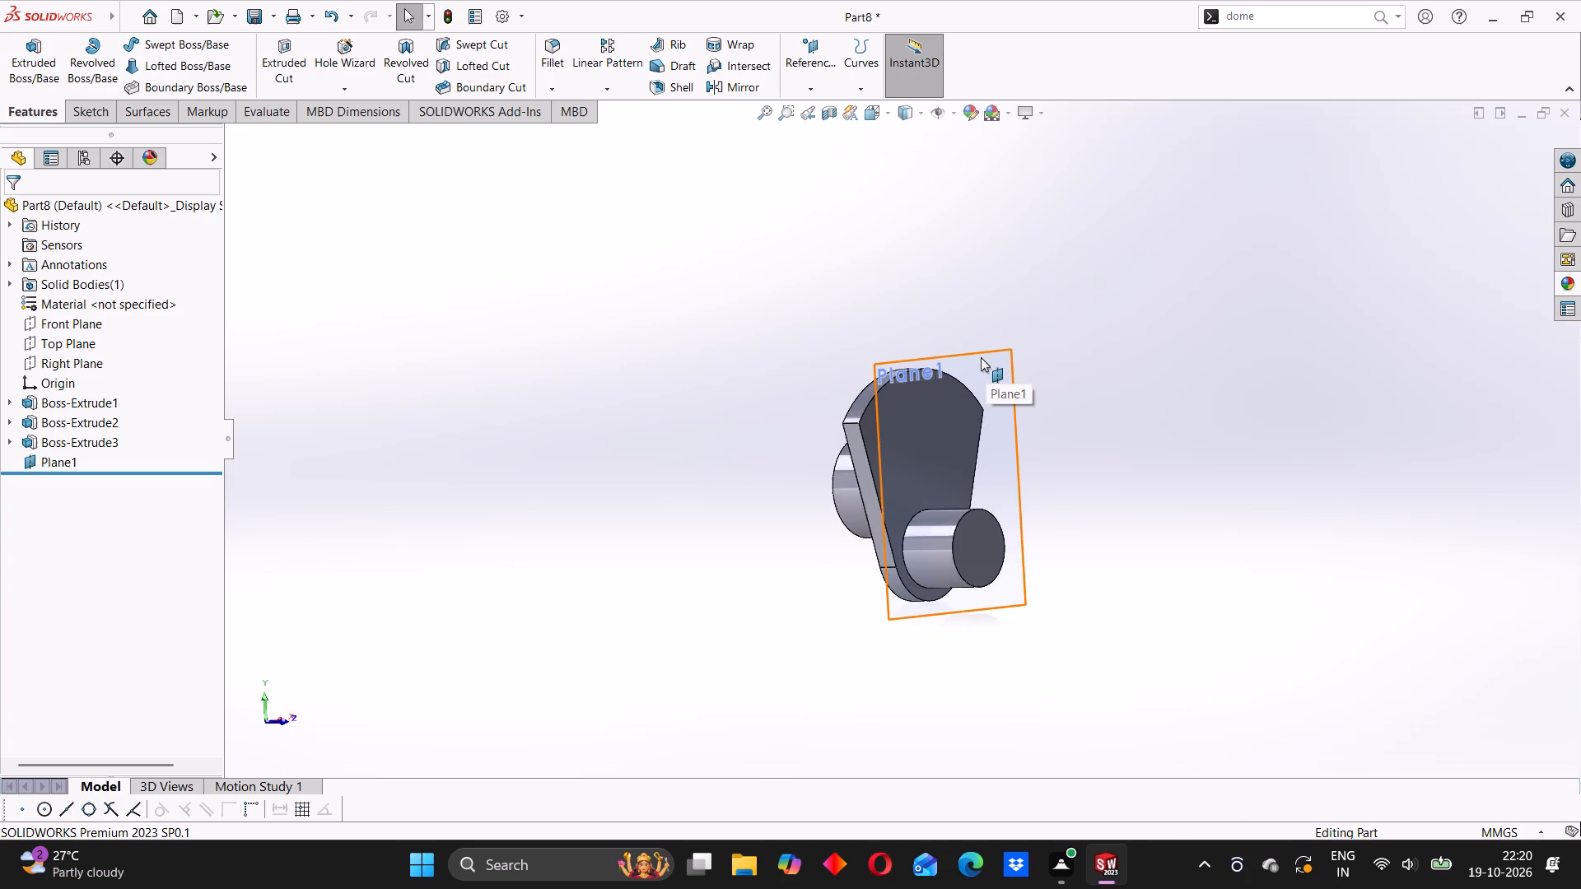
scroll(981, 357, up, 1)
middle_drag(950, 426, 1000, 419)
click(611, 99)
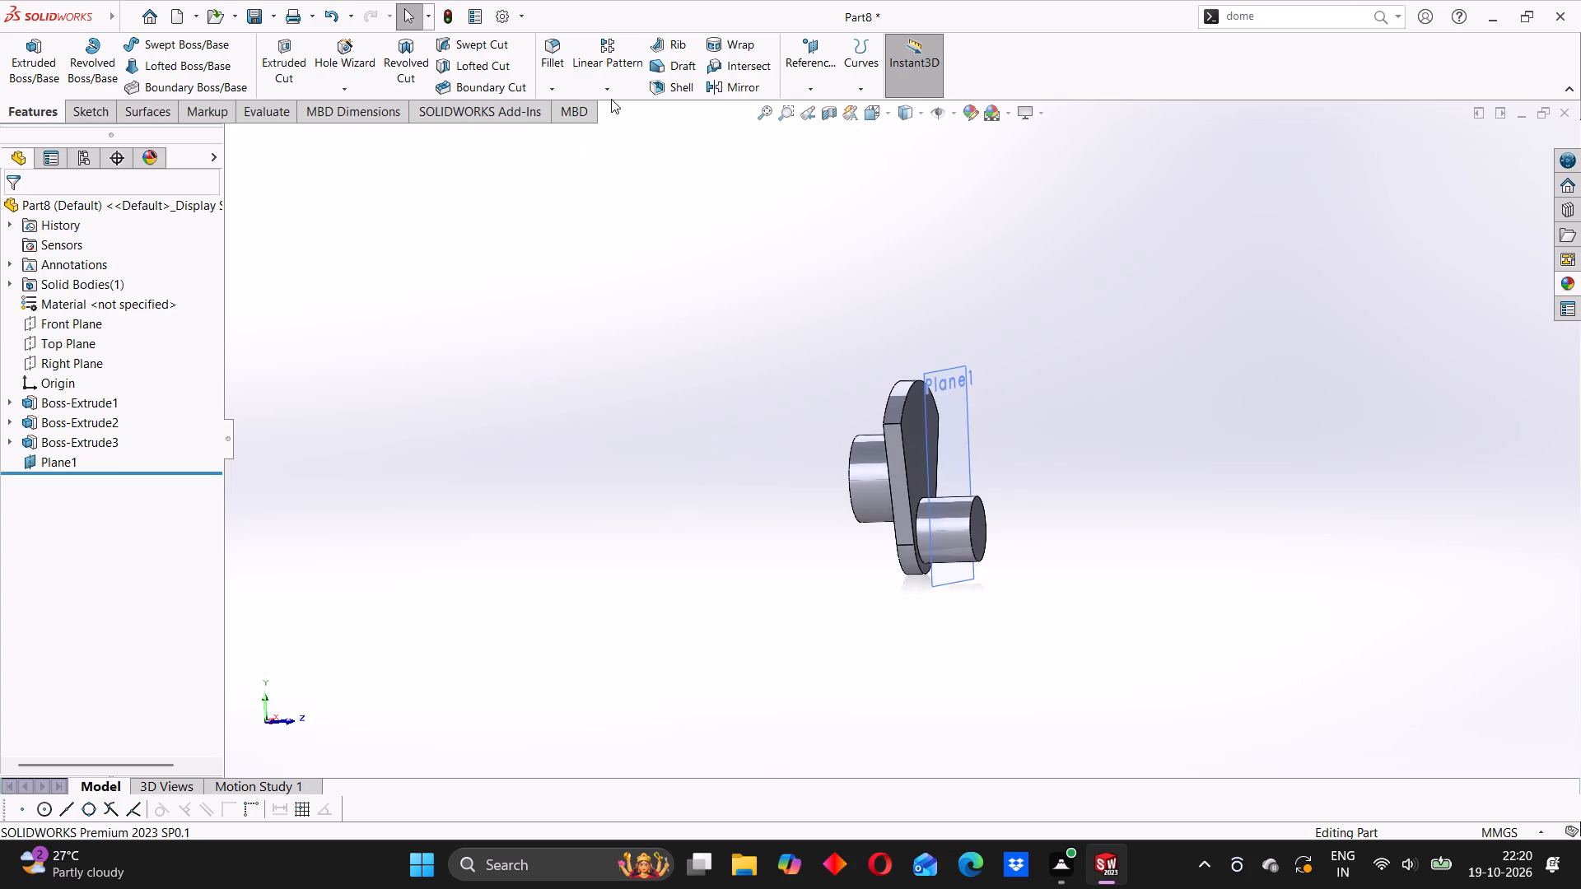
click(614, 92)
click(627, 145)
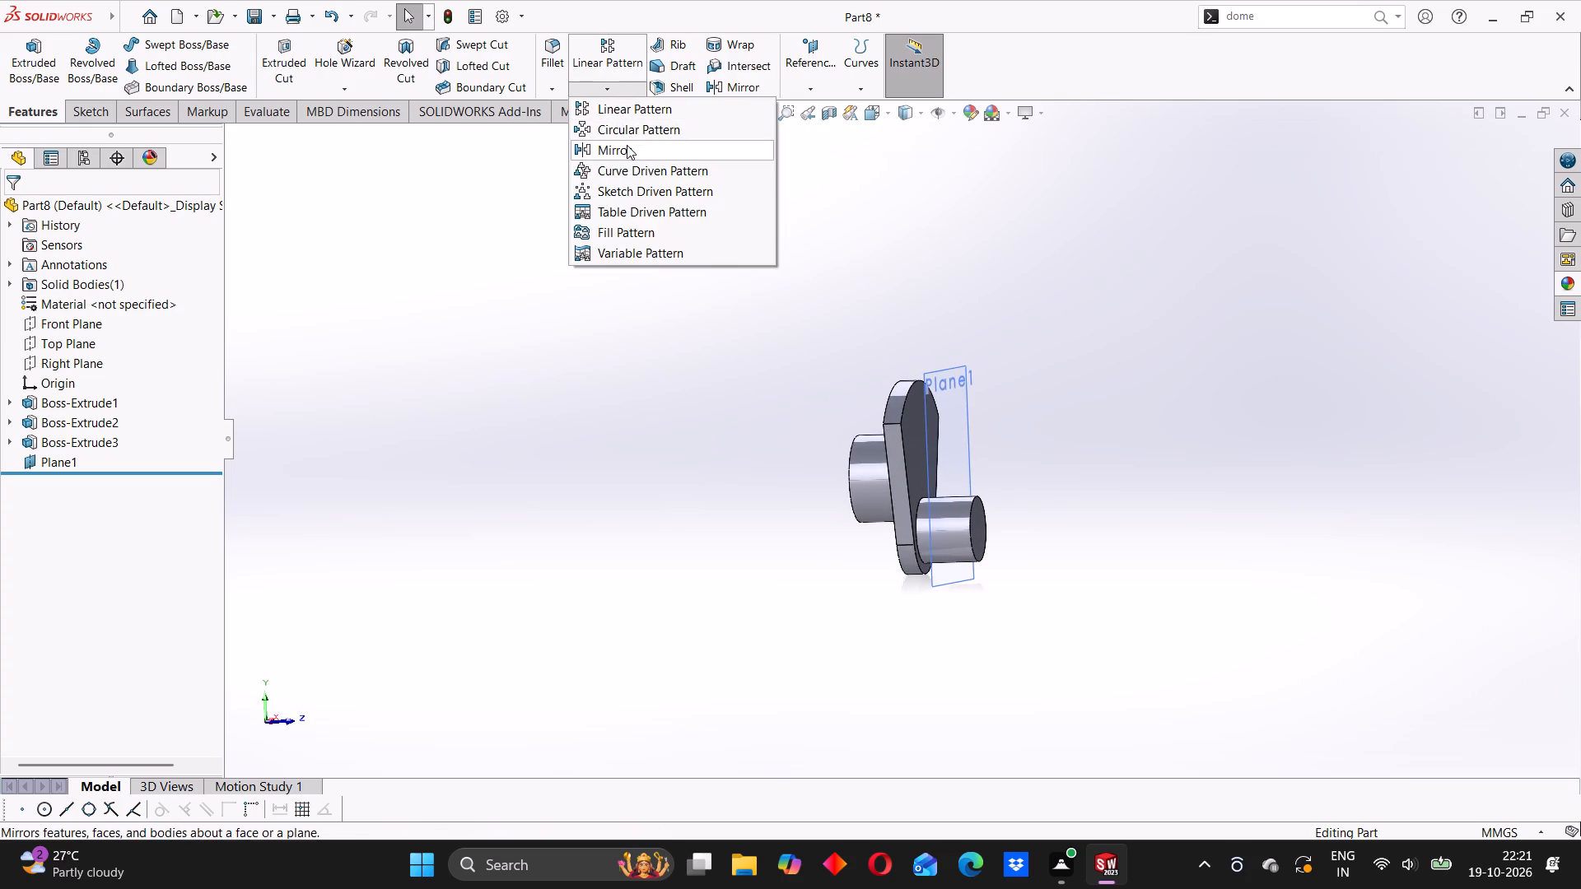
click(945, 391)
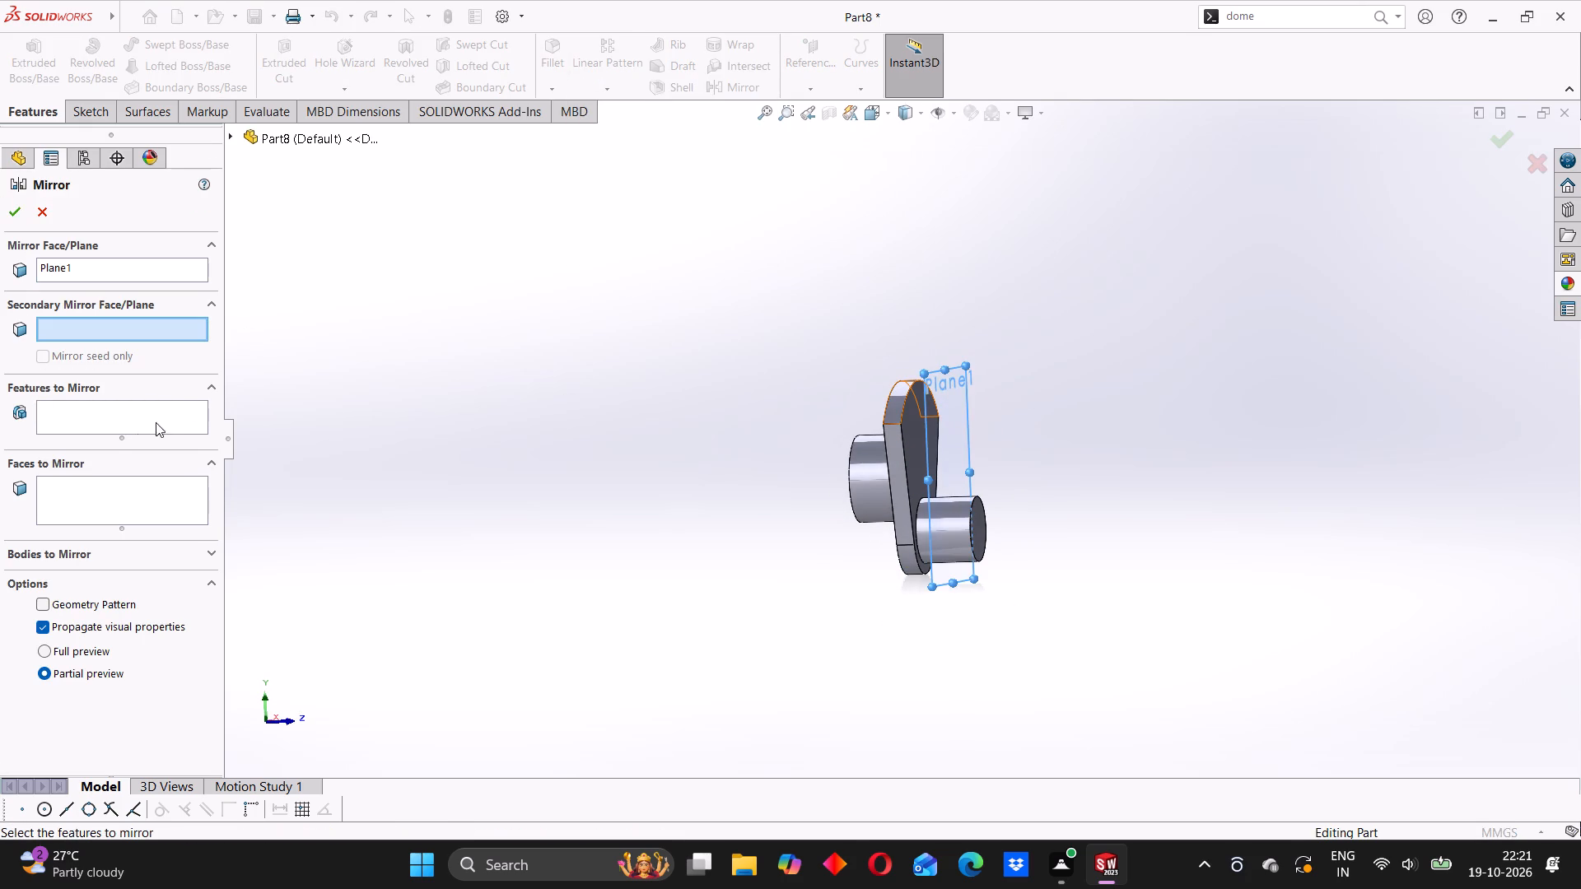
click(119, 424)
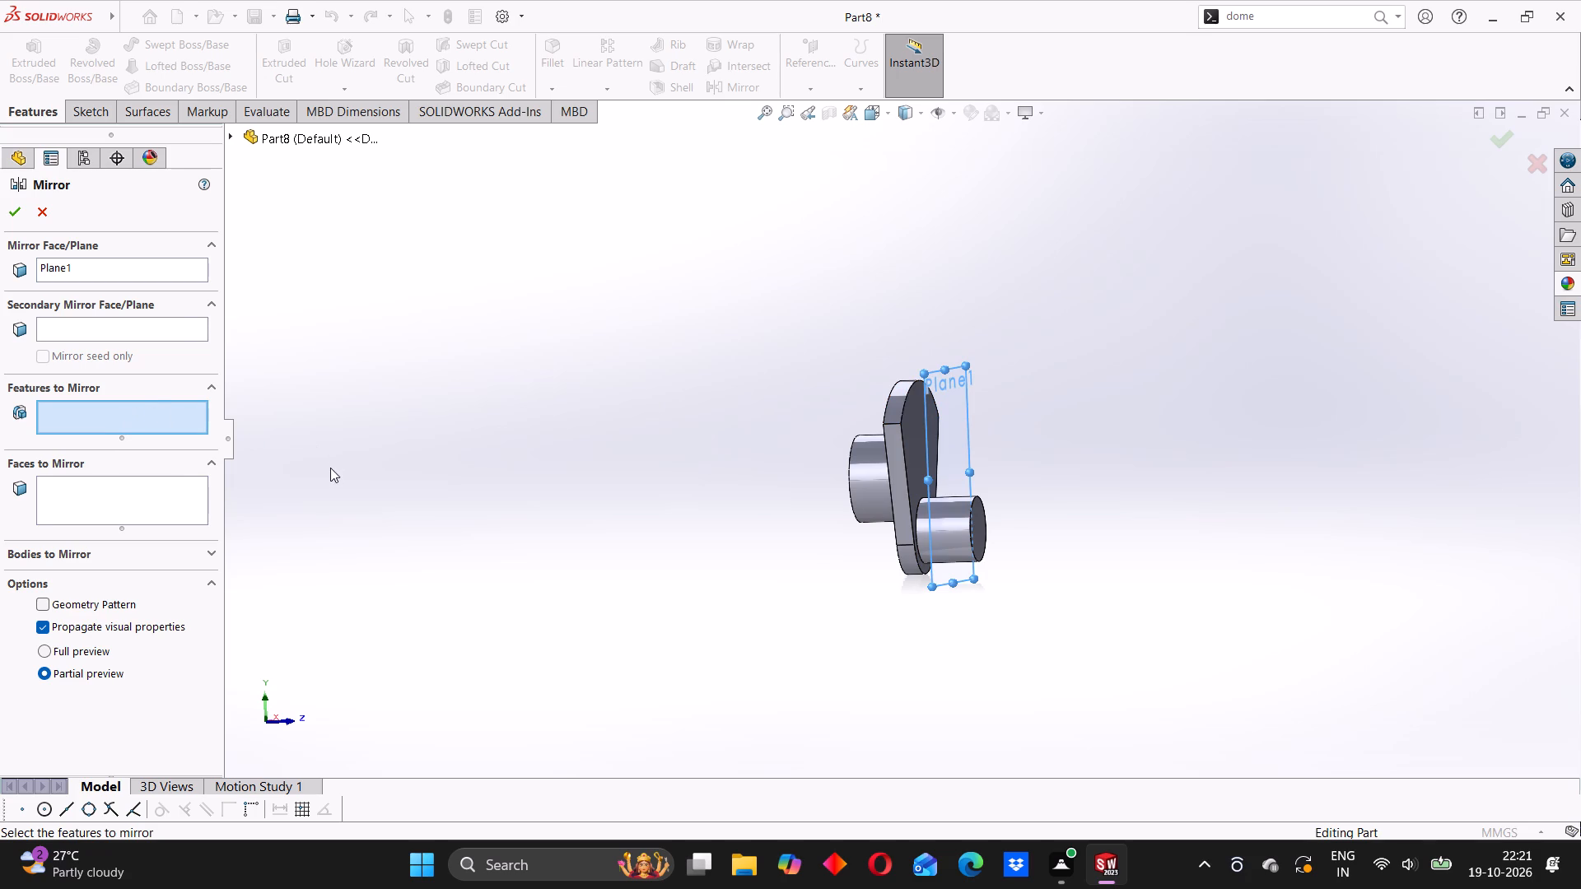
middle_drag(831, 469, 911, 435)
click(905, 463)
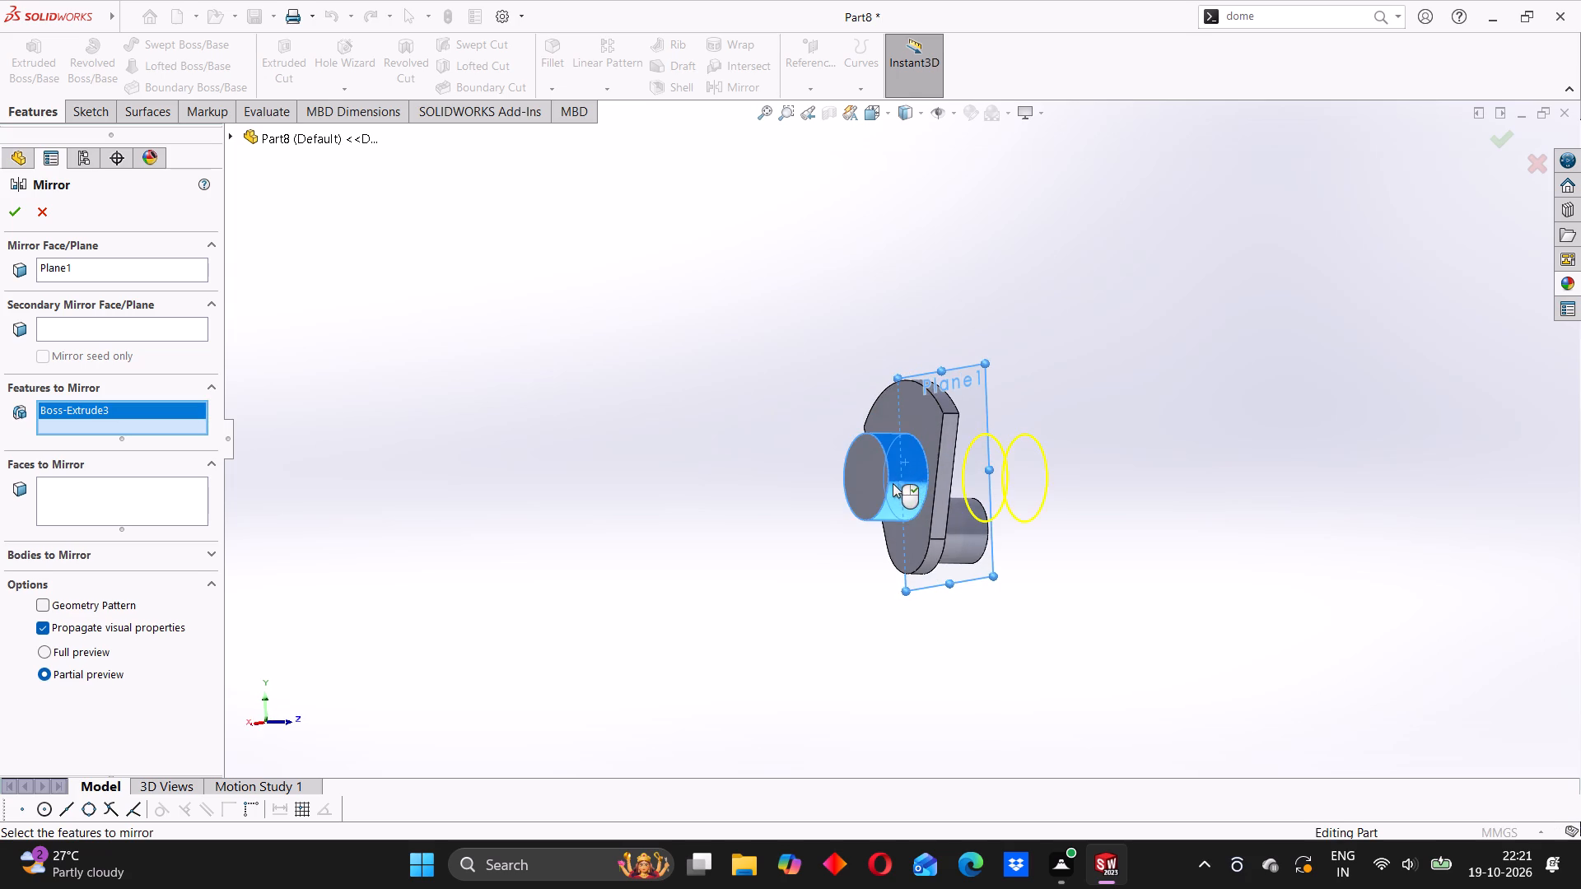
middle_drag(893, 483, 846, 542)
click(913, 458)
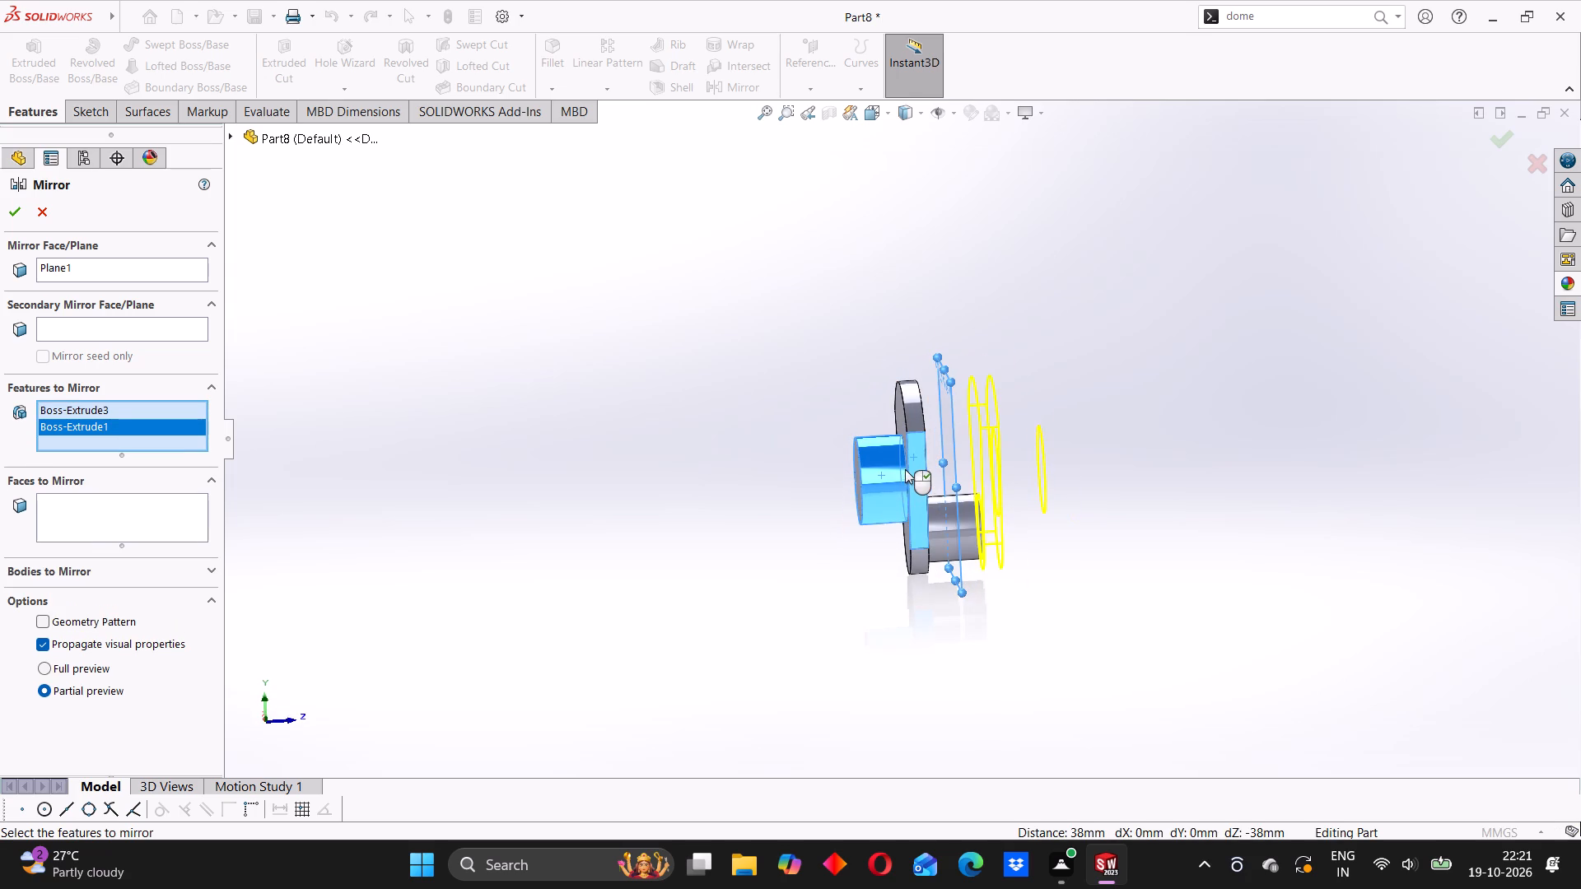
scroll(905, 469, down, 3)
middle_click(910, 444)
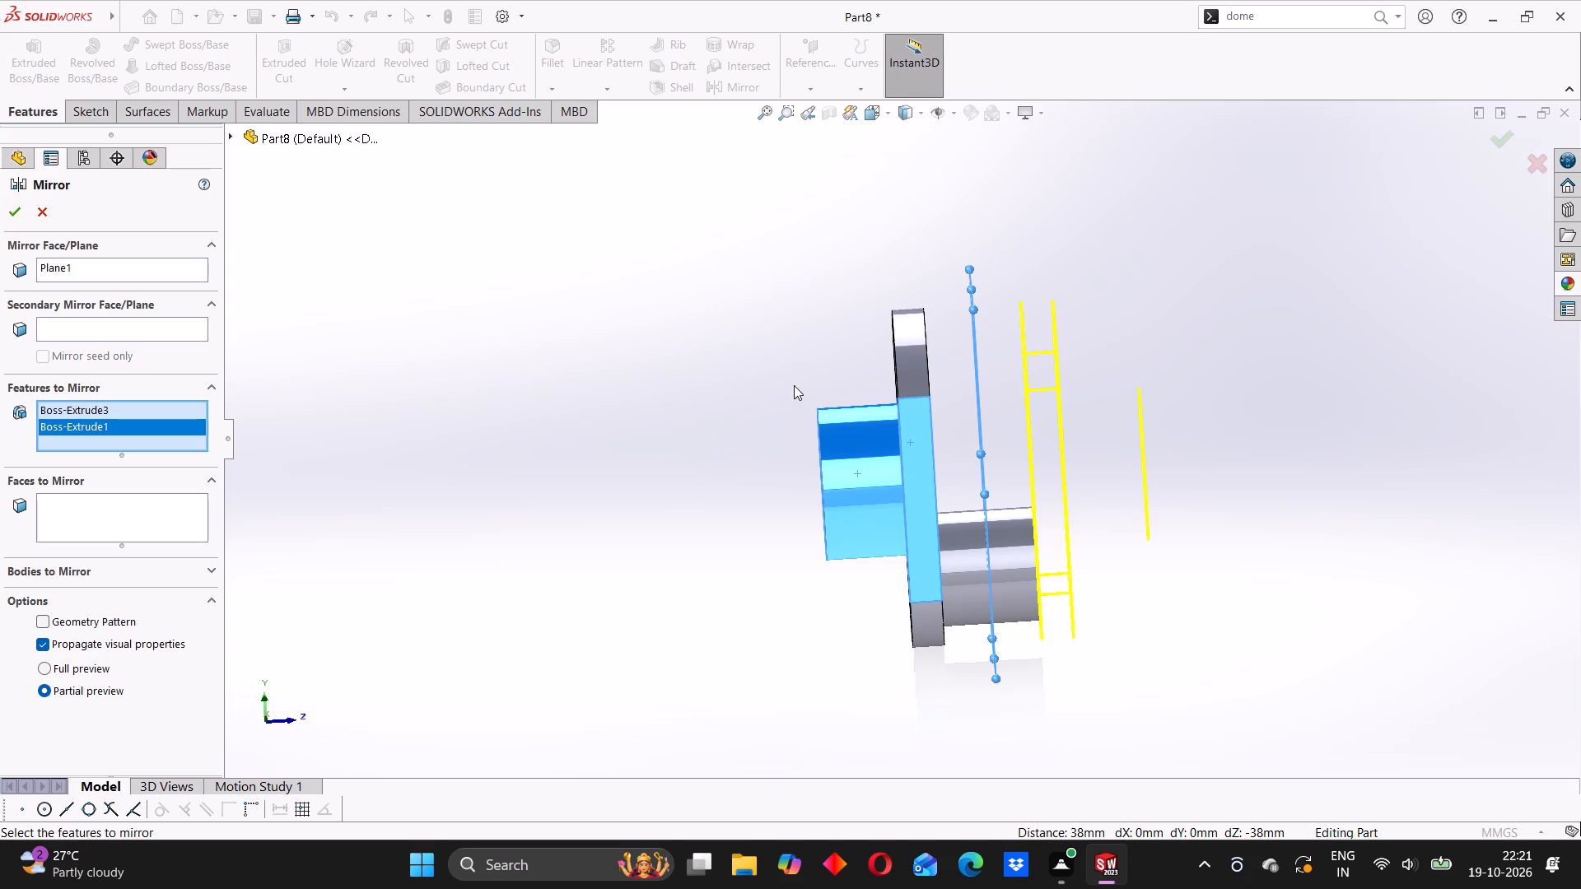
scroll(967, 395, up, 2)
scroll(948, 416, down, 2)
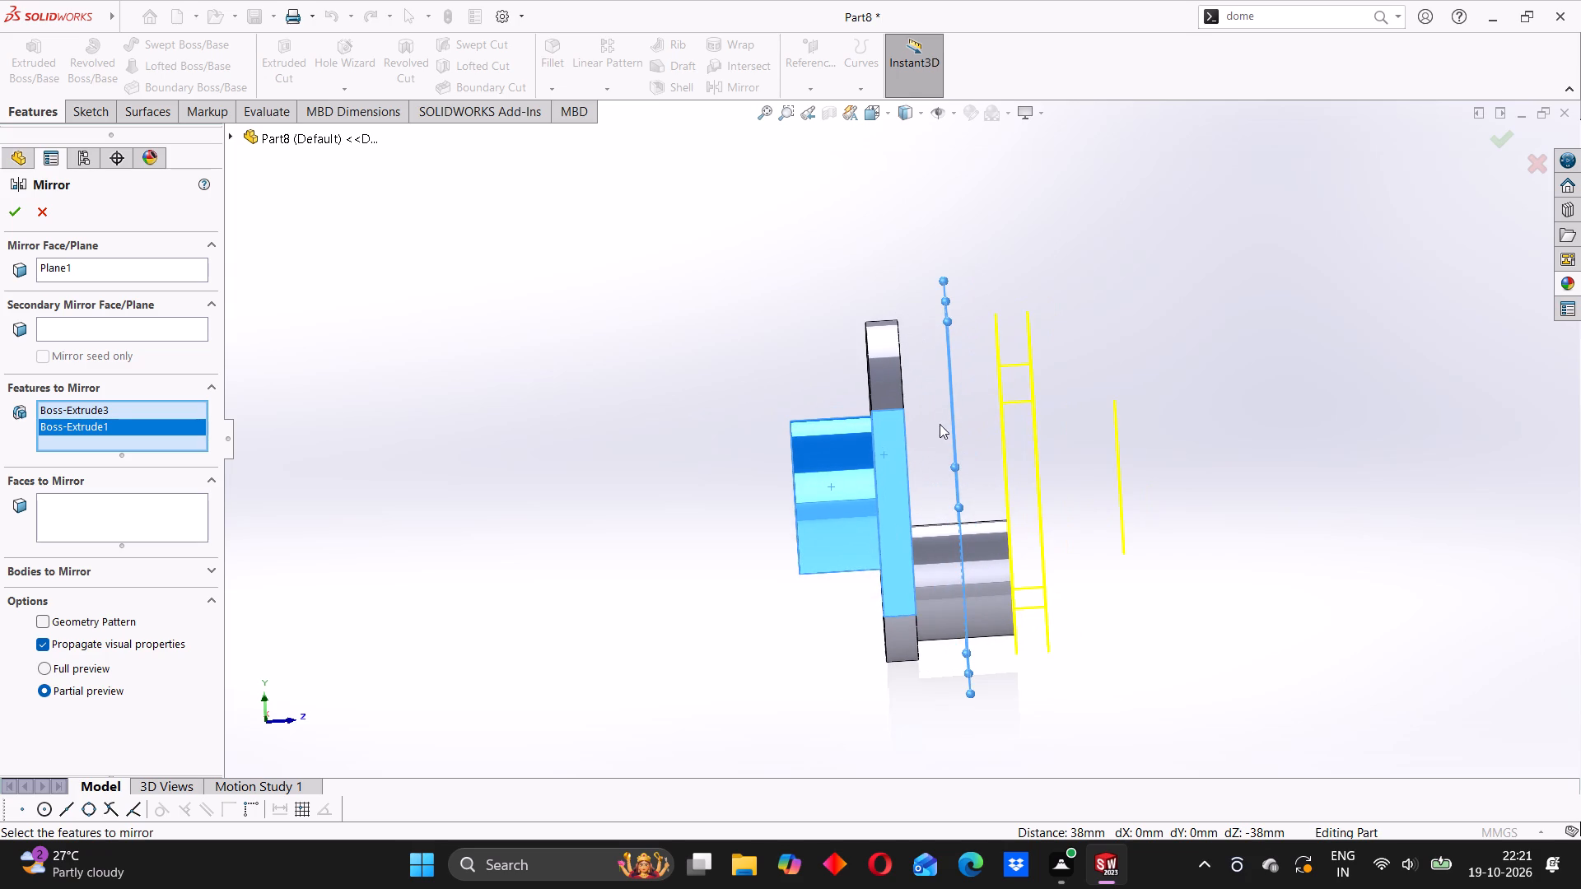
middle_drag(930, 444, 980, 440)
middle_drag(1023, 548, 926, 561)
middle_drag(955, 552, 994, 557)
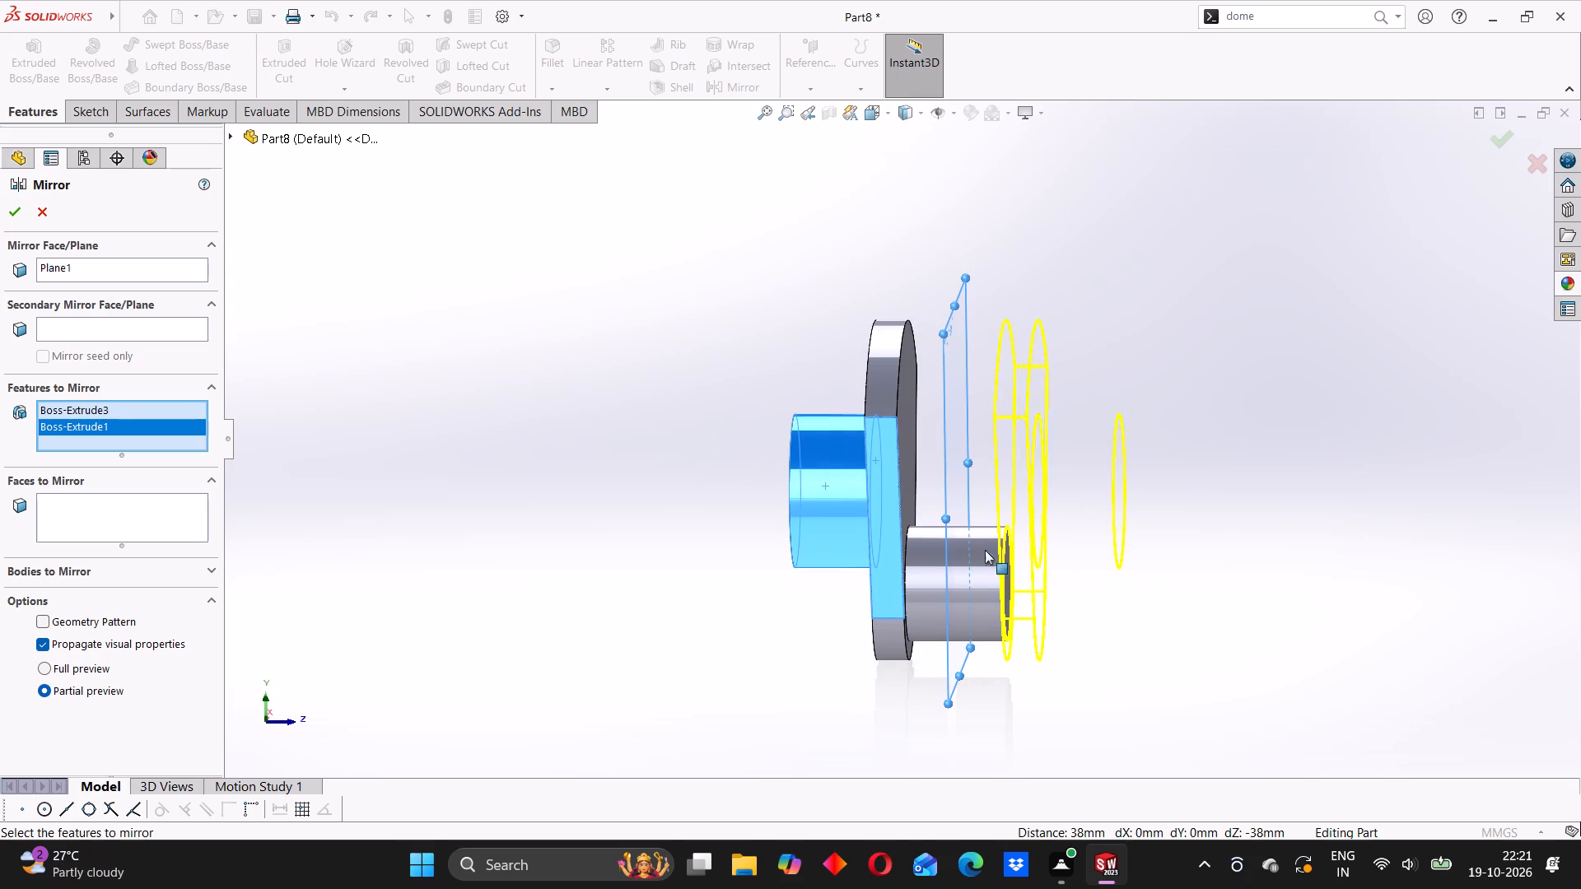
scroll(959, 512, down, 1)
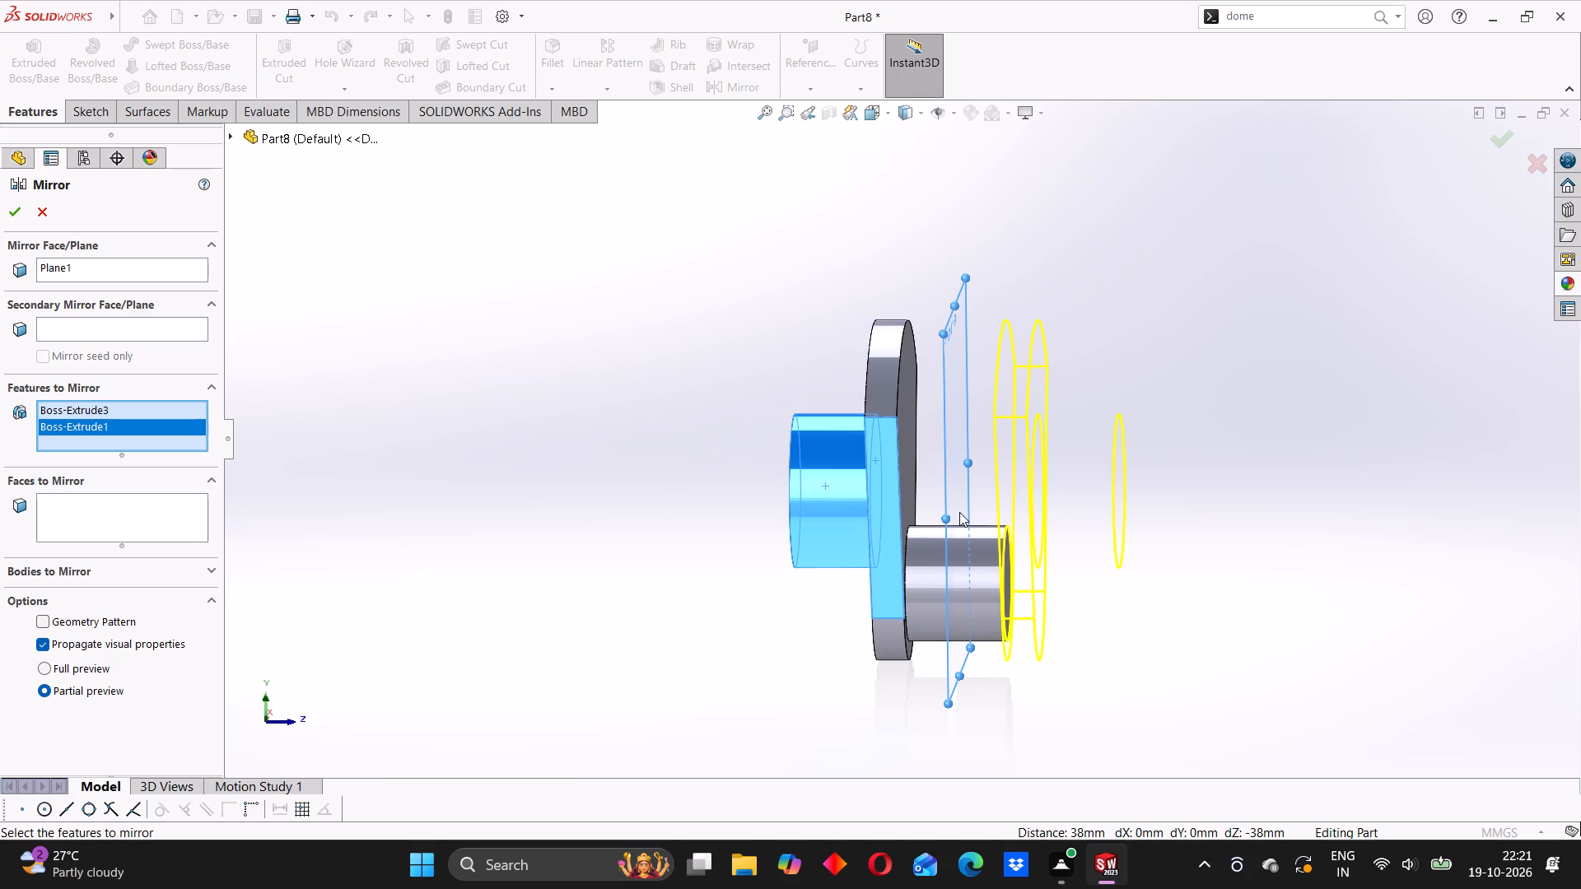
scroll(1111, 385, up, 2)
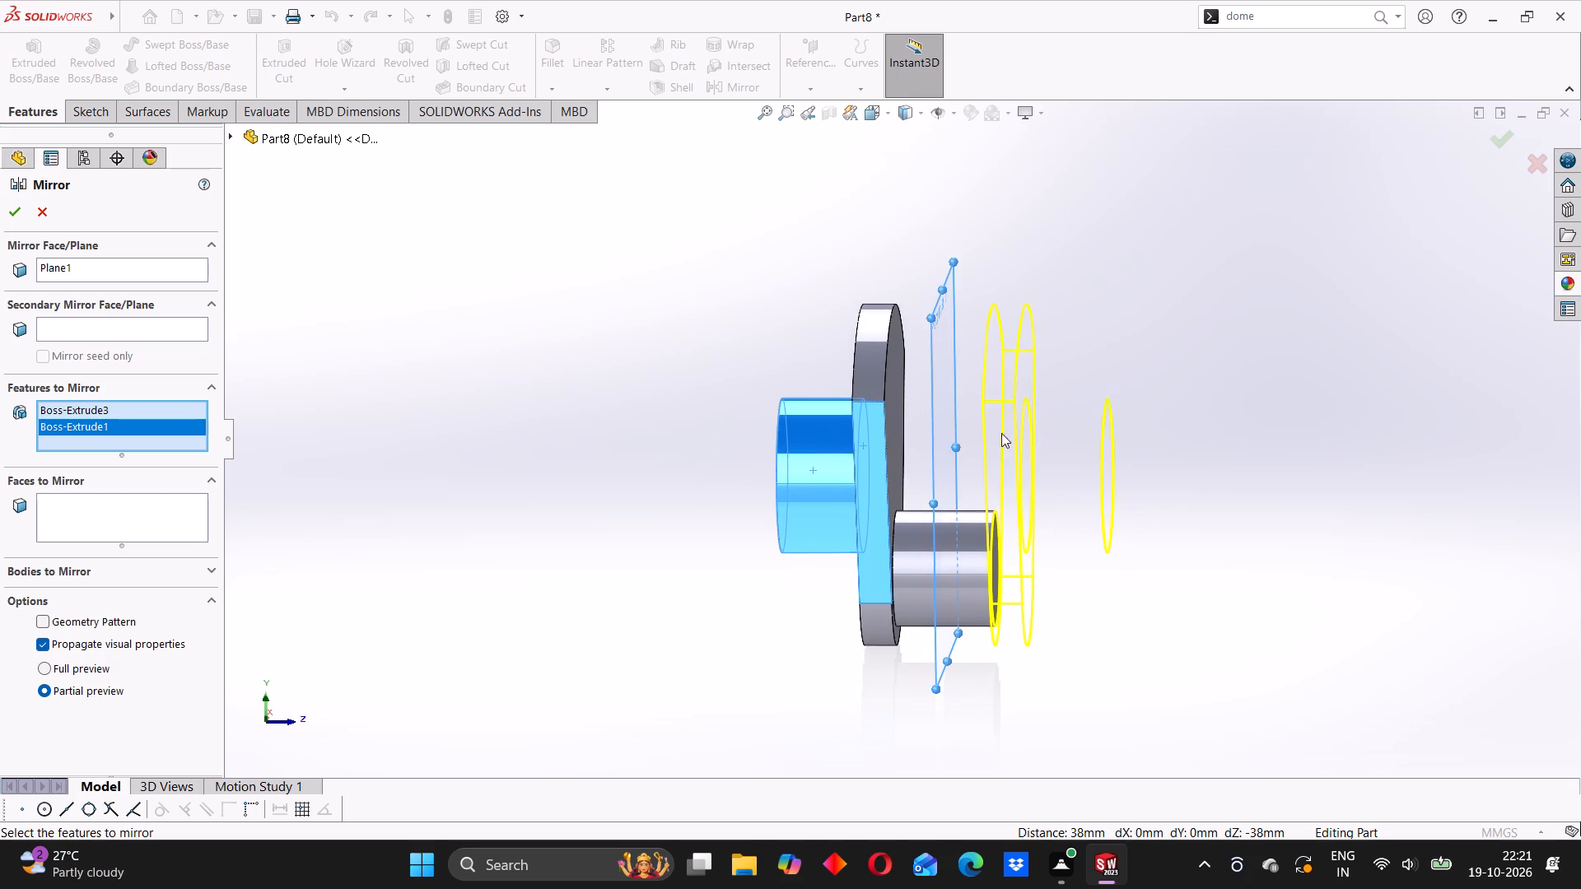
click(12, 204)
middle_drag(669, 384, 734, 409)
click(641, 398)
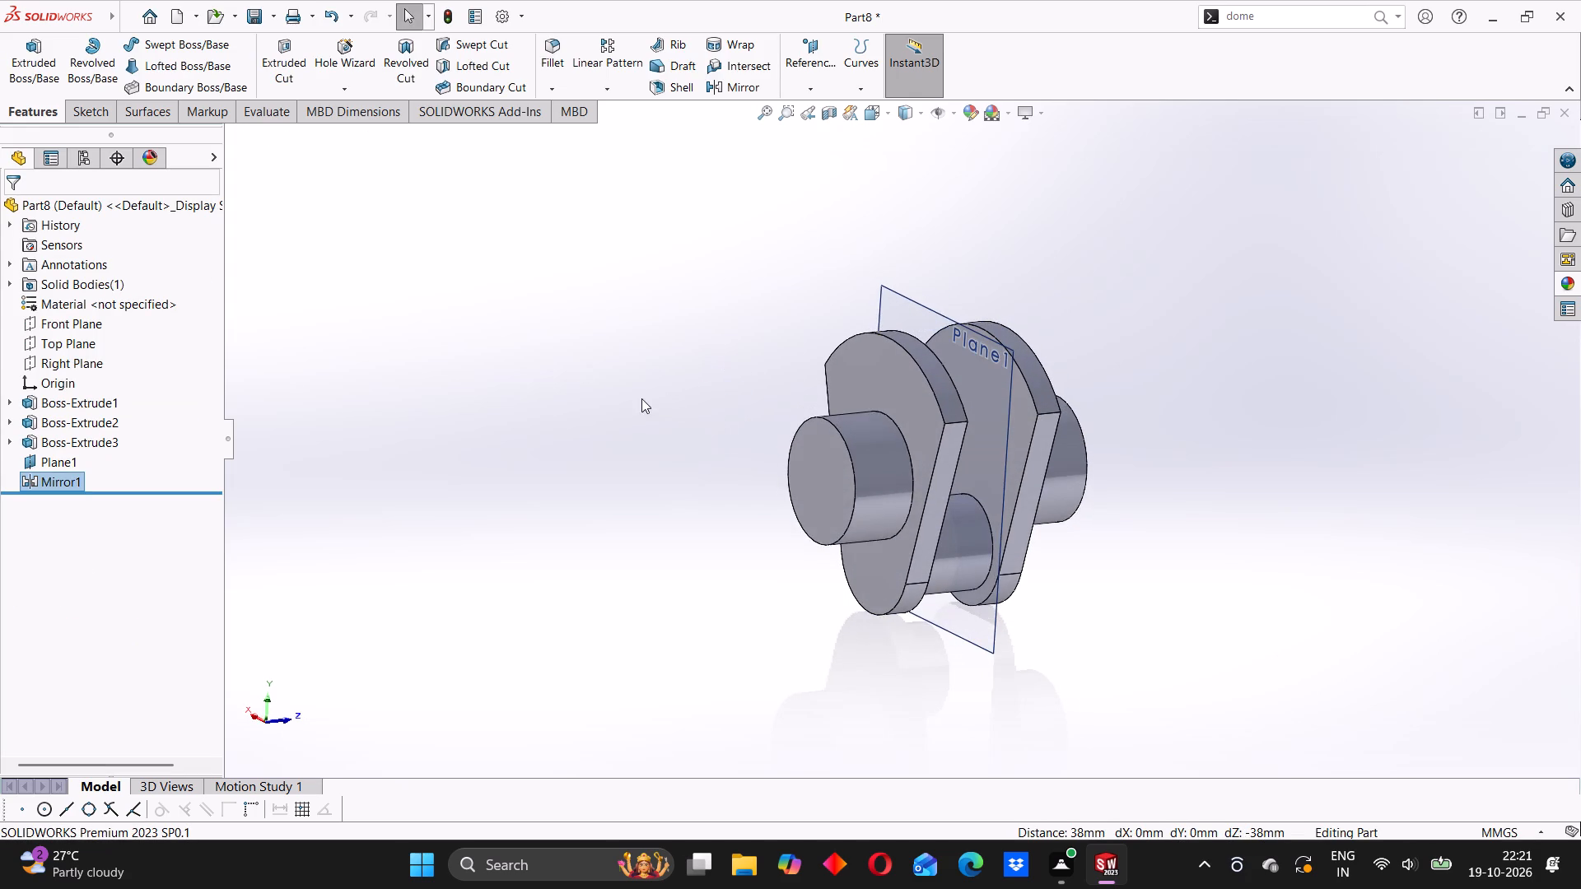
Hide the reference plane midway between the two webs.
middle_drag(944, 497, 897, 459)
middle_drag(980, 400, 973, 410)
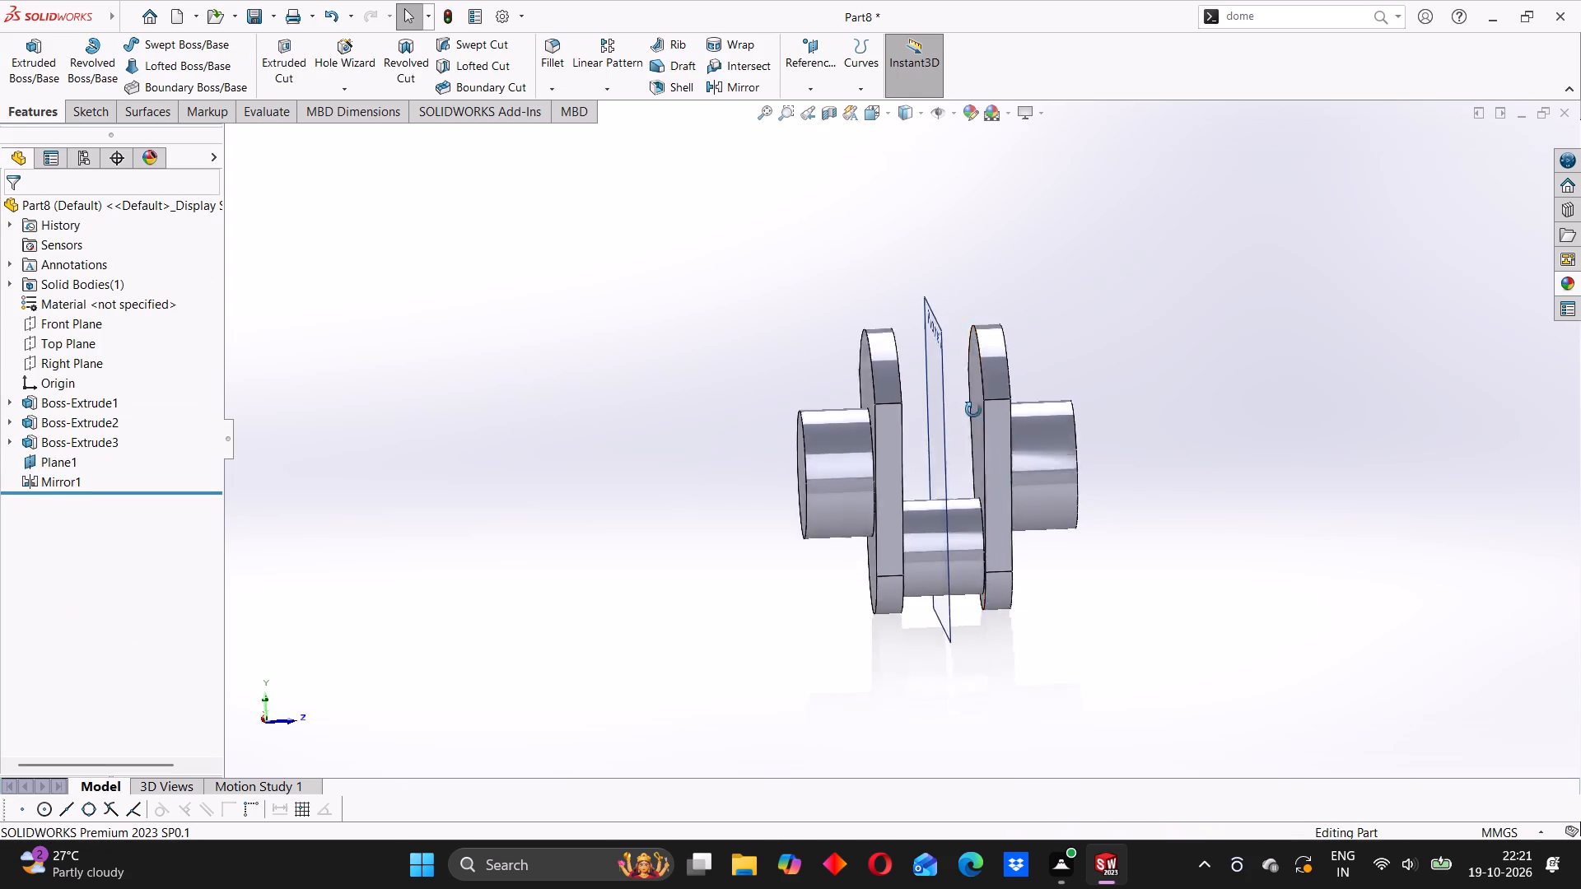
middle_drag(973, 410, 968, 418)
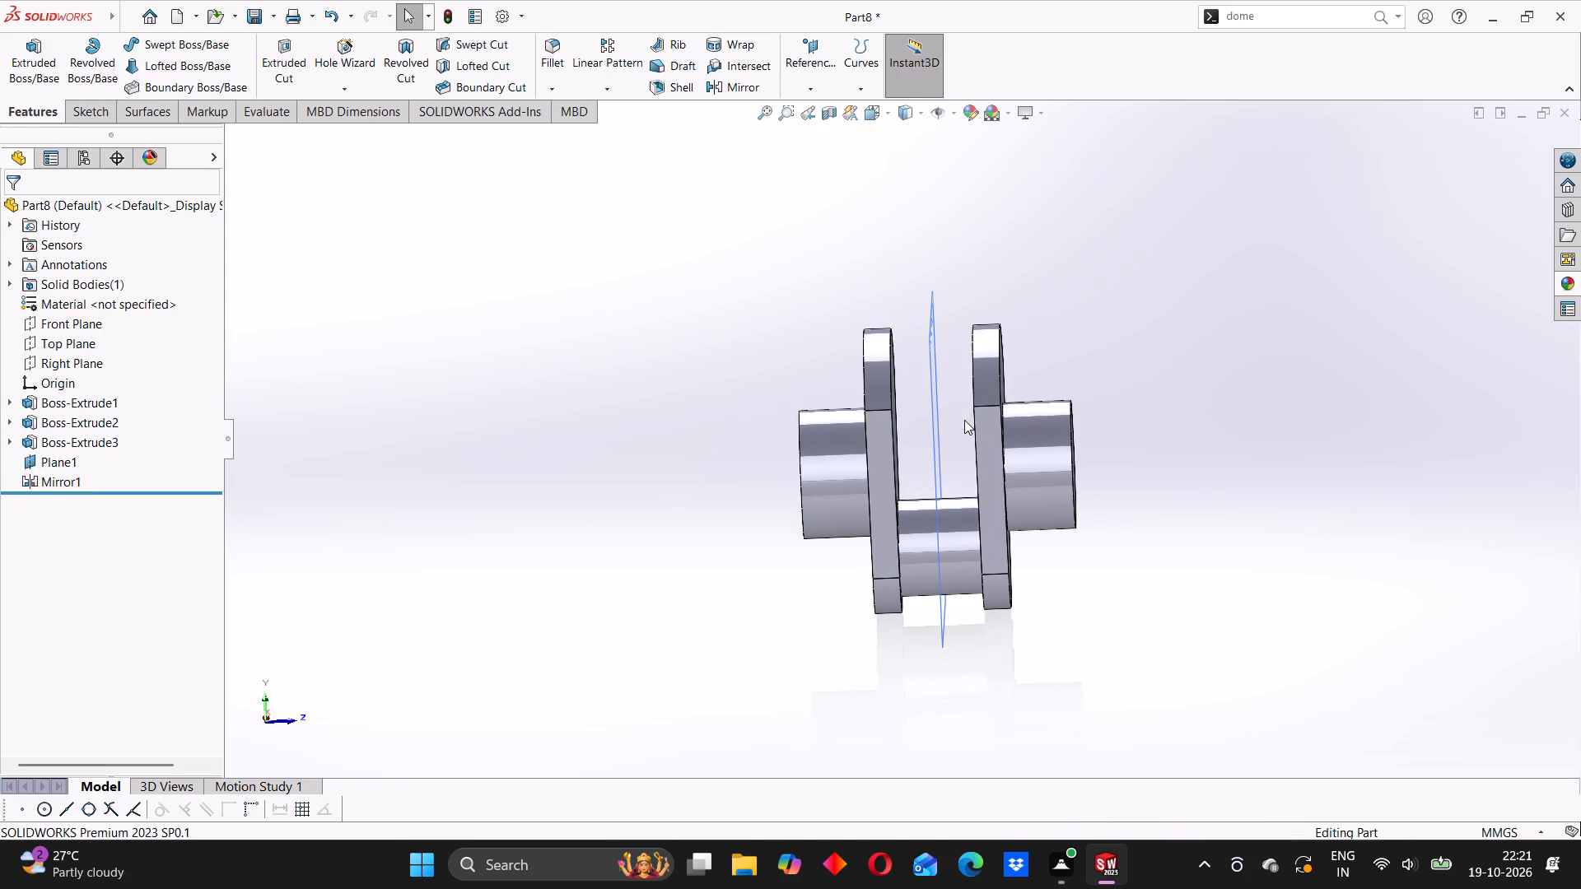
scroll(969, 393, down, 3)
middle_drag(958, 463, 970, 449)
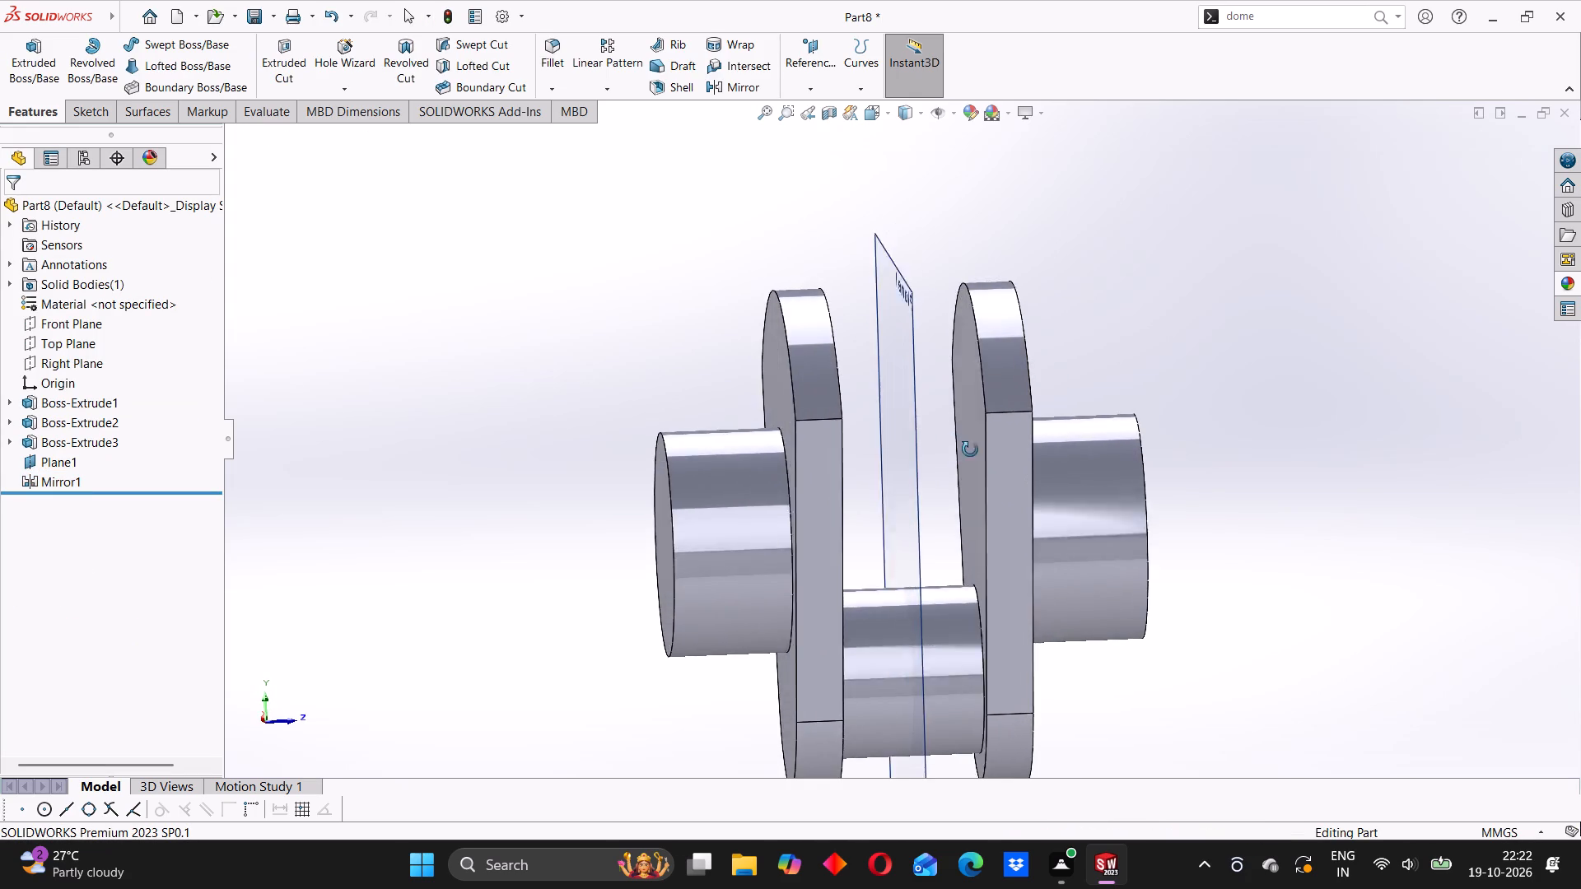
middle_drag(970, 449, 973, 448)
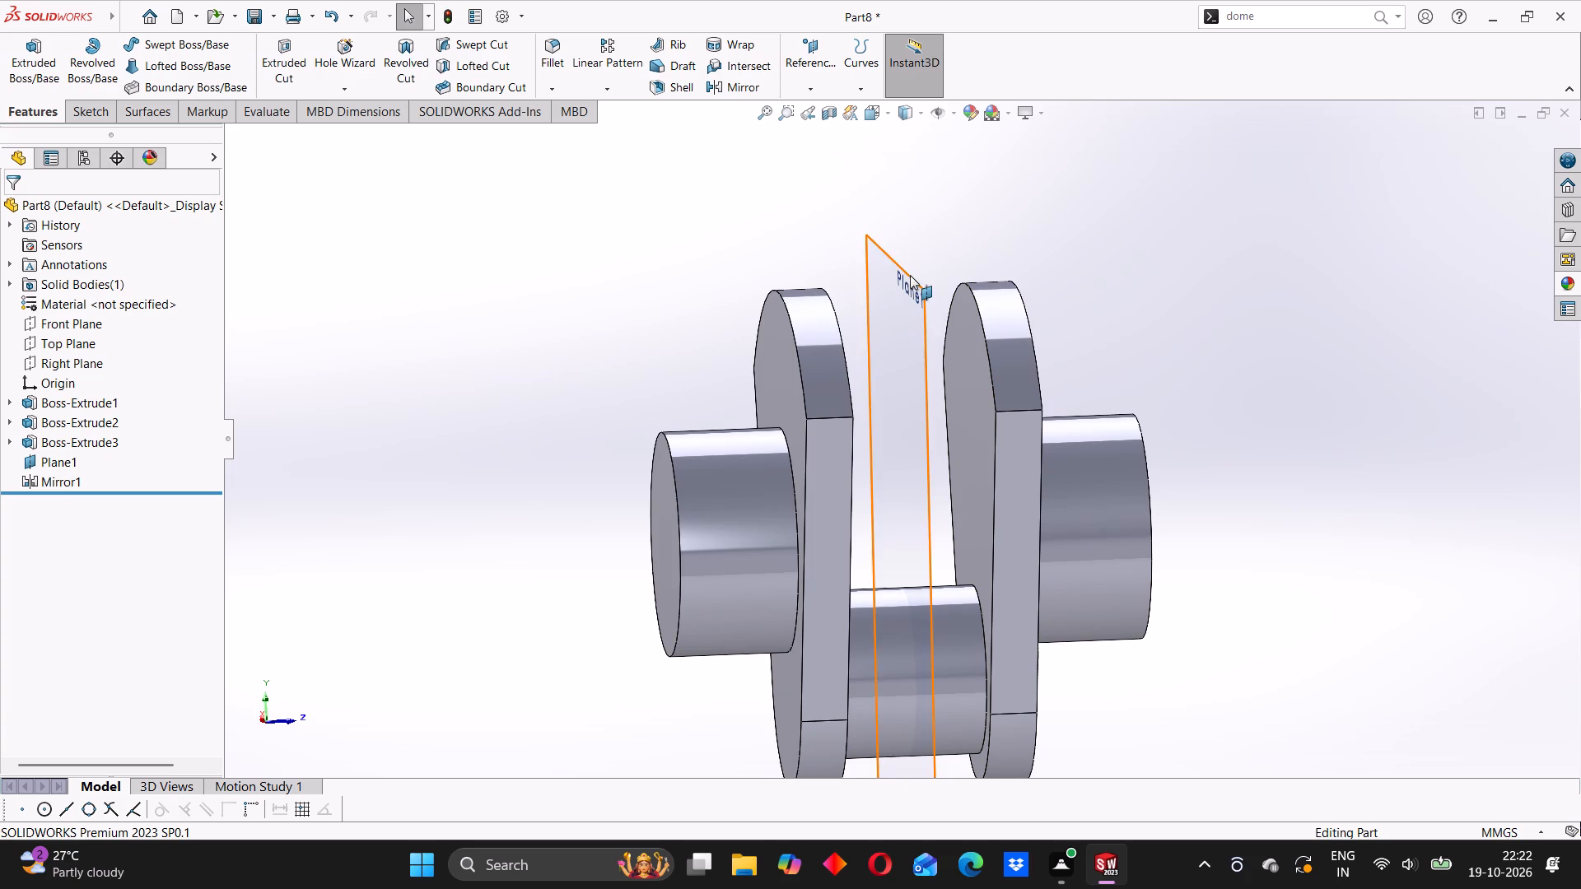
click(910, 275)
click(1003, 221)
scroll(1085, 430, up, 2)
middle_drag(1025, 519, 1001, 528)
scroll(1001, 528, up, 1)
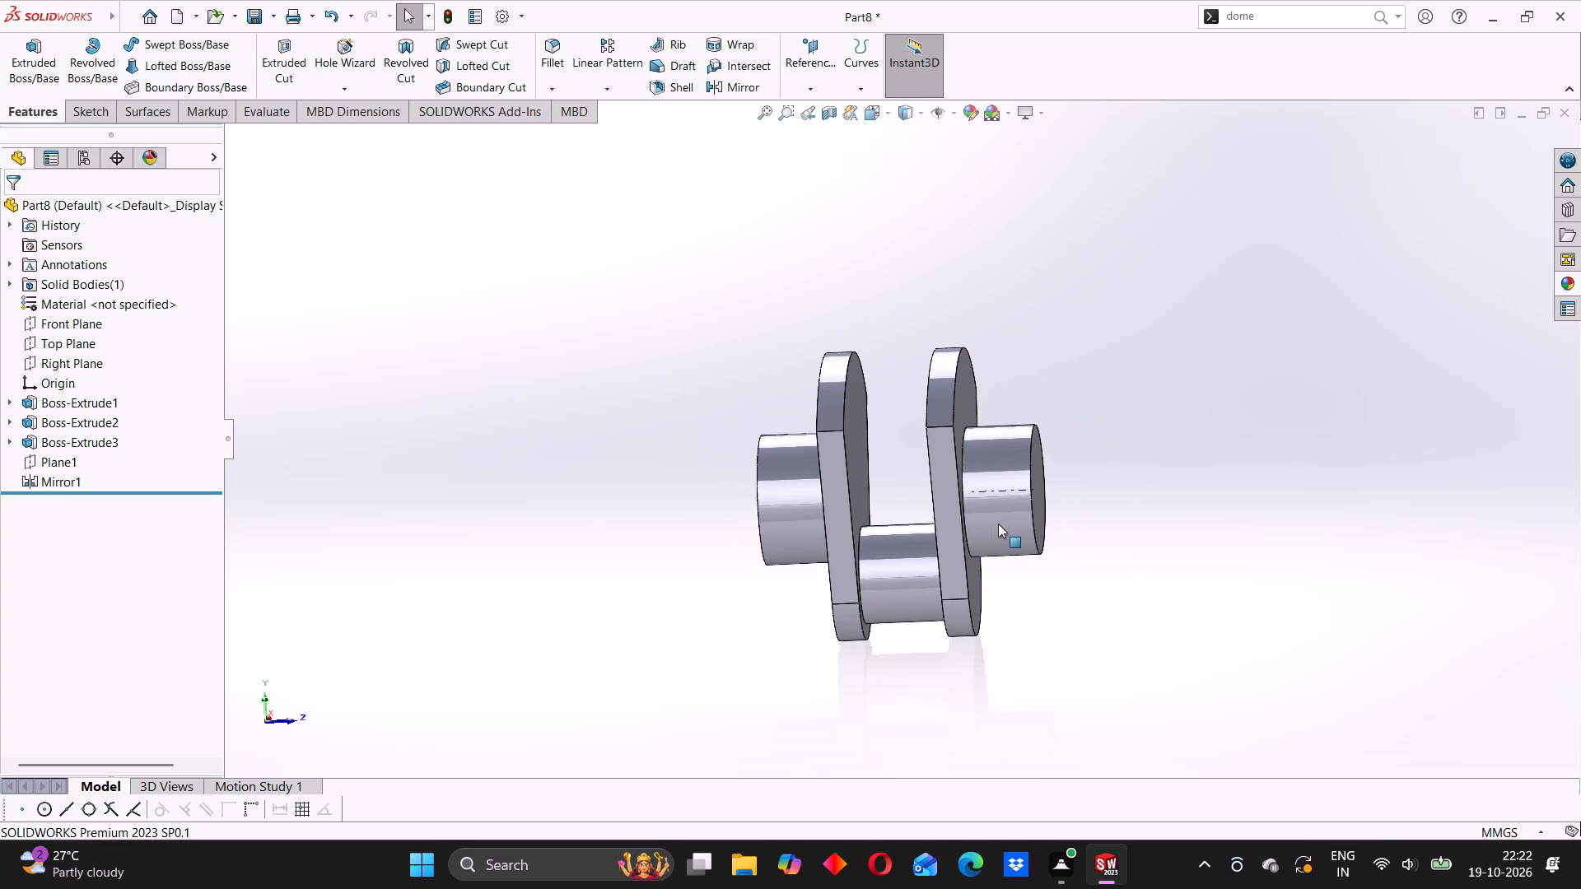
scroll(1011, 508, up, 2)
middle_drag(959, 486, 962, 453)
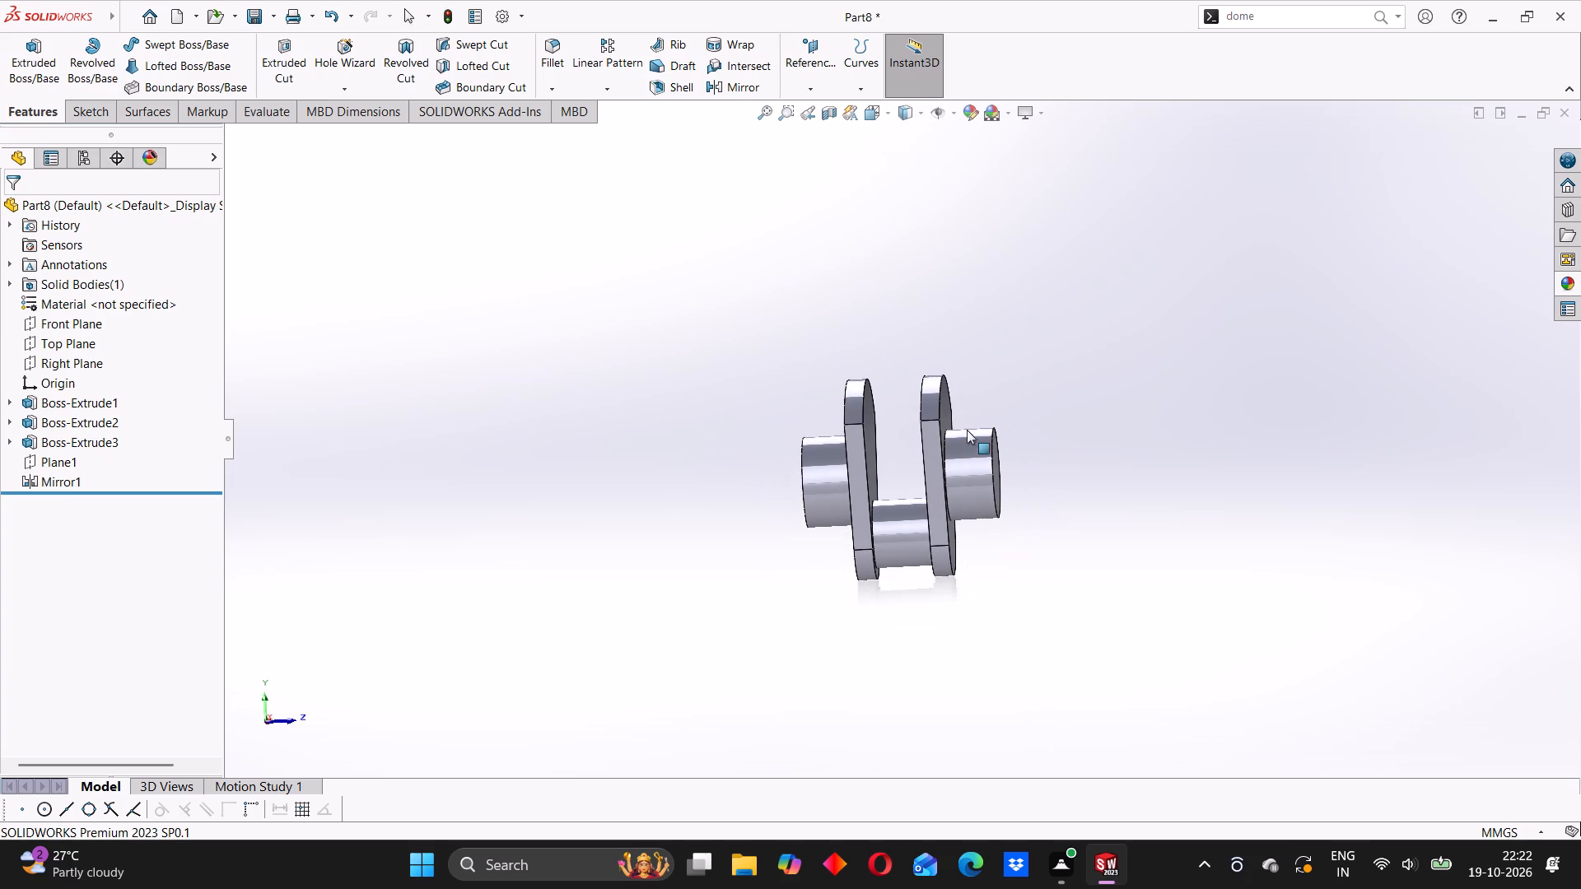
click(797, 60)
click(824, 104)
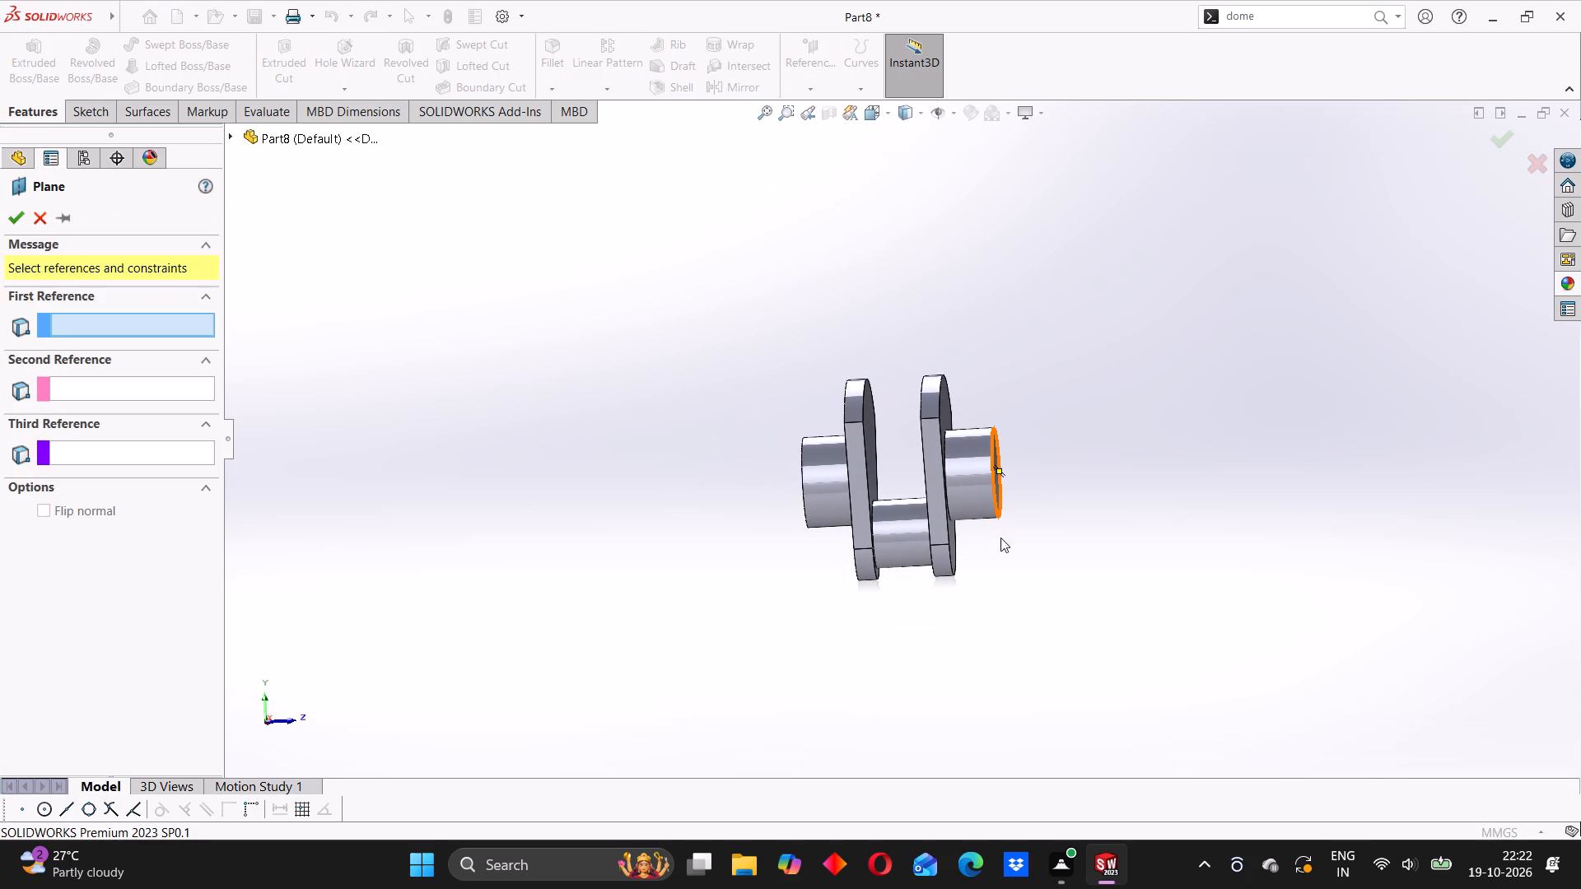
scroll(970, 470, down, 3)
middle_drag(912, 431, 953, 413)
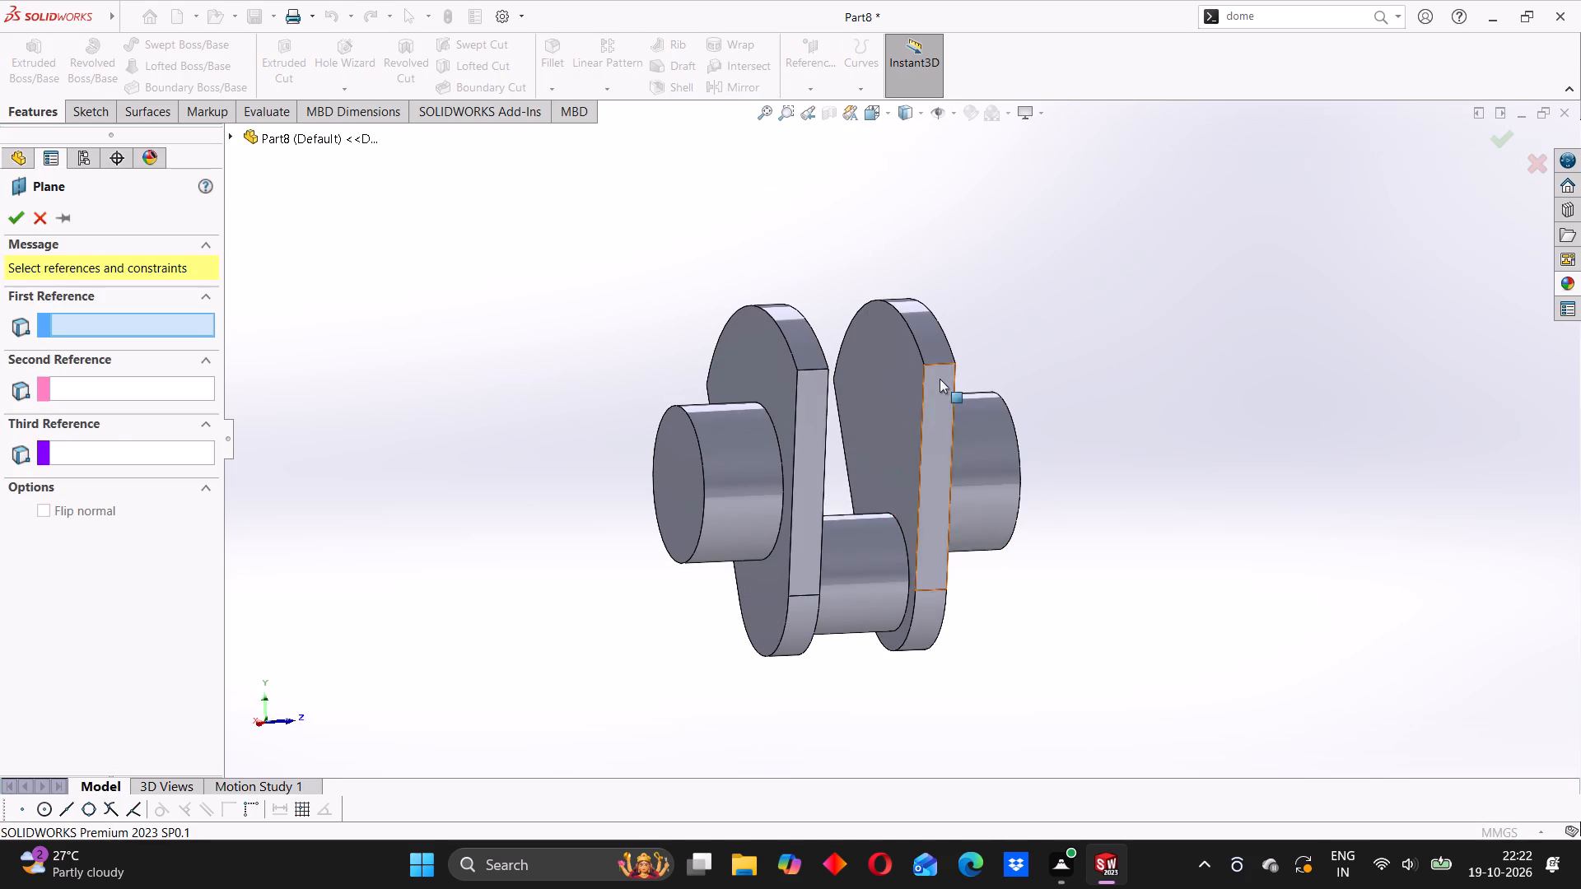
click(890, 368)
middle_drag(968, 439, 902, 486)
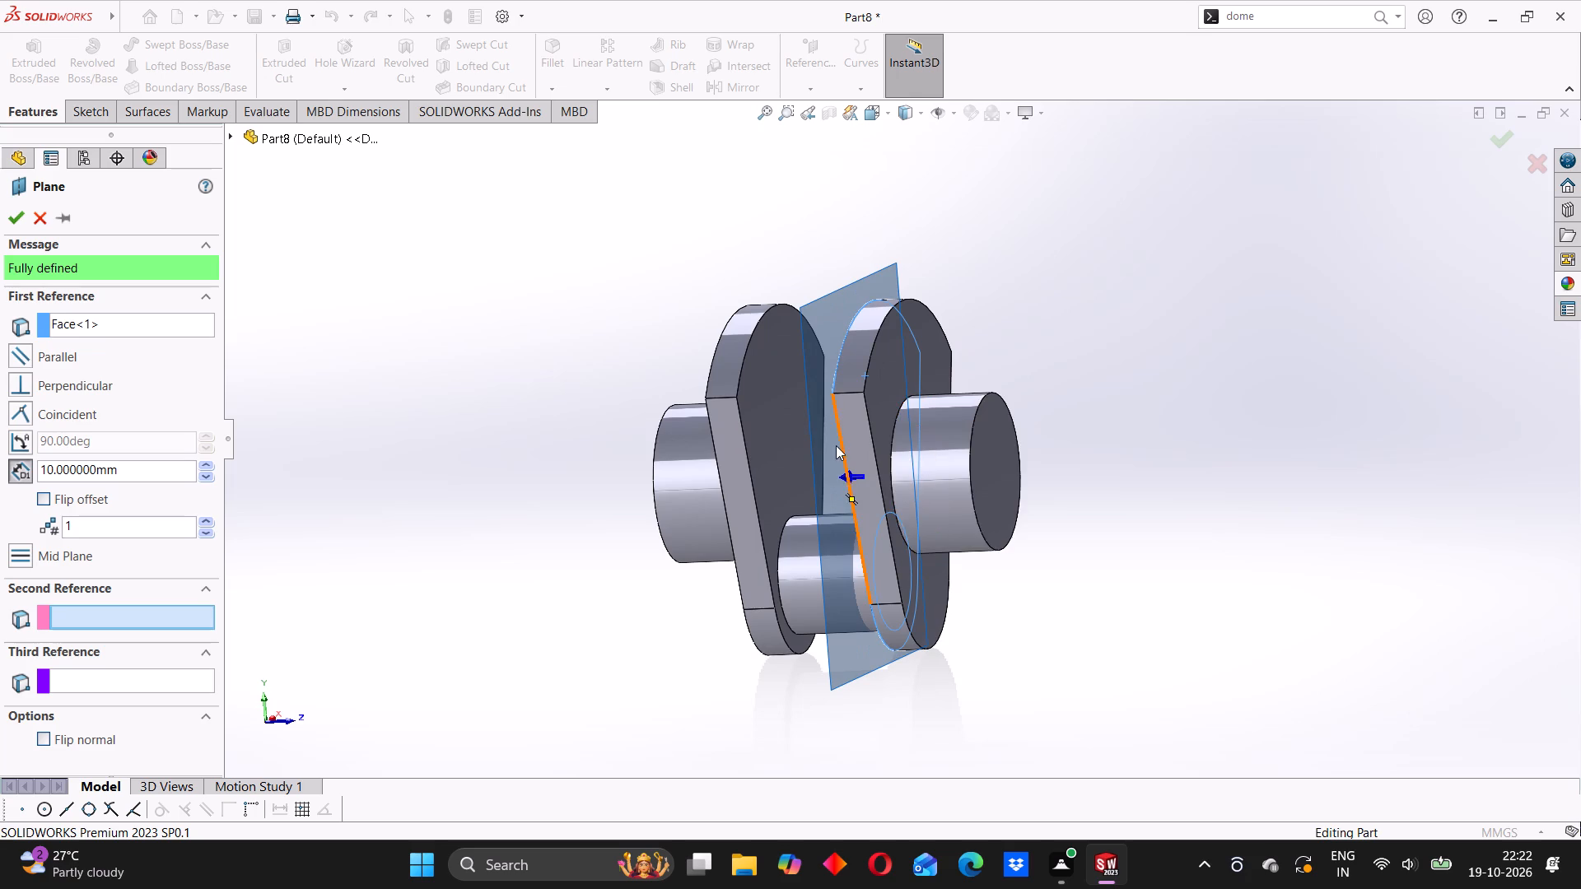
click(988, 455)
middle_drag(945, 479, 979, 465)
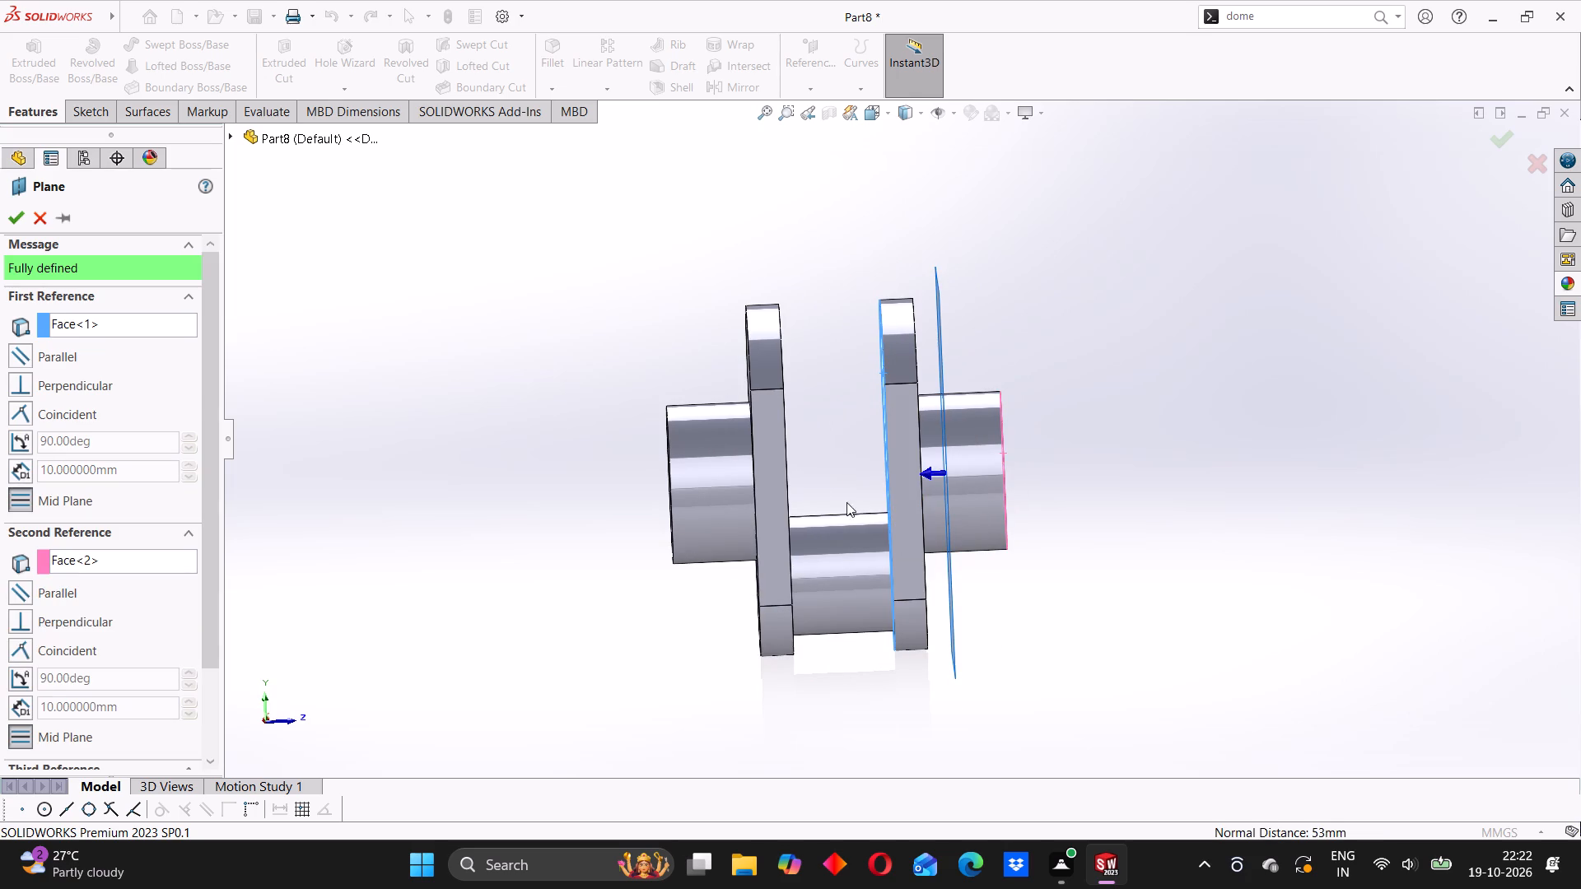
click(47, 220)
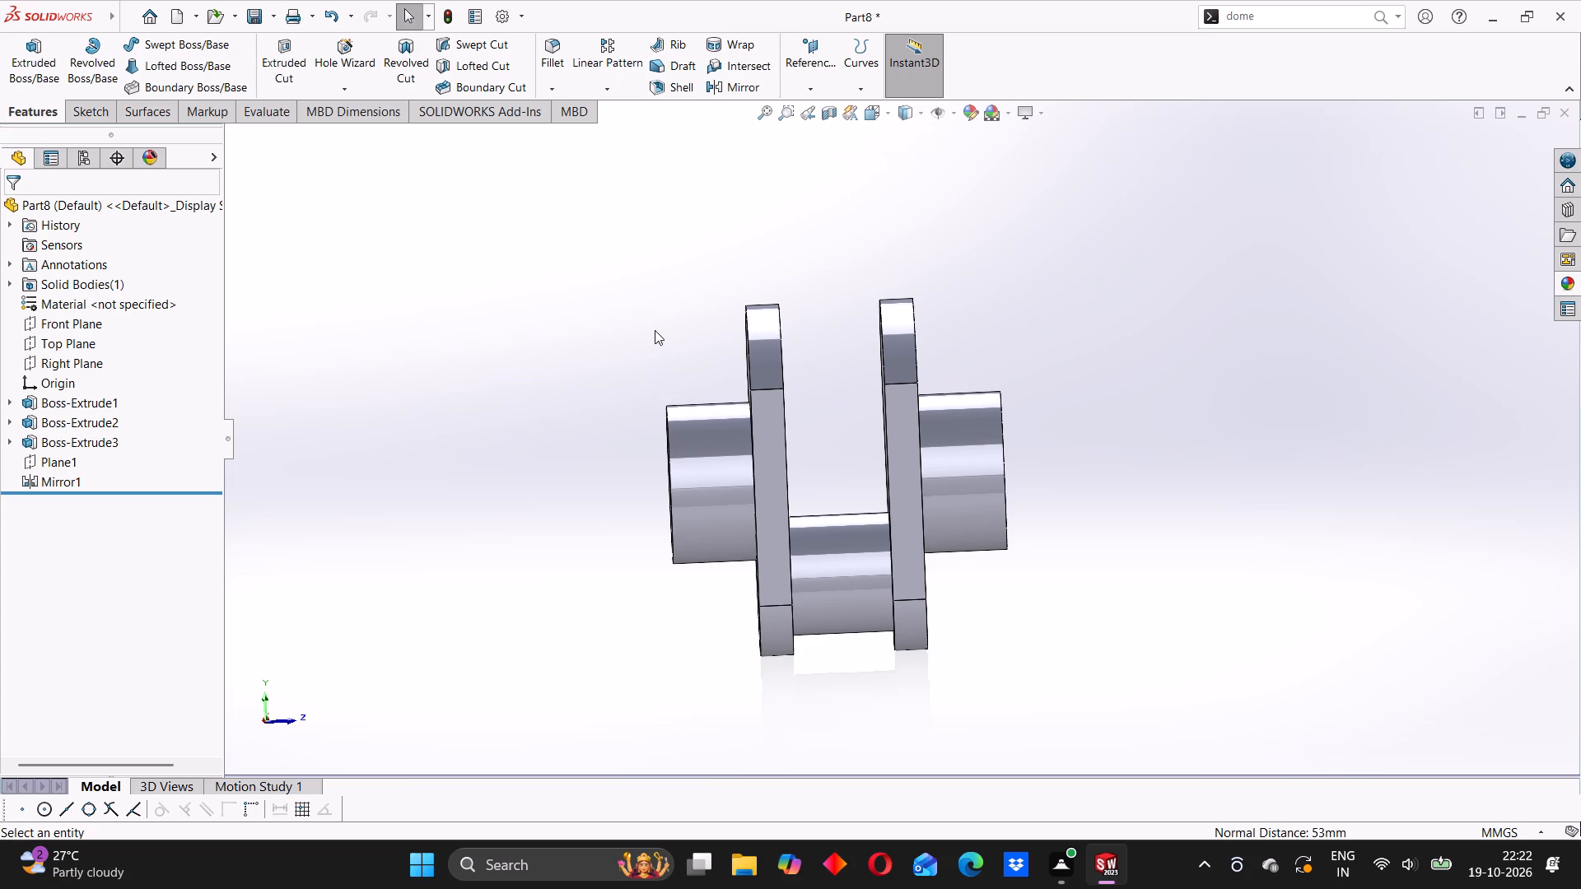
Create a mid-plane reference plane between the mirrored web's outer flat face and the end face of its 38 mm boss.
click(816, 64)
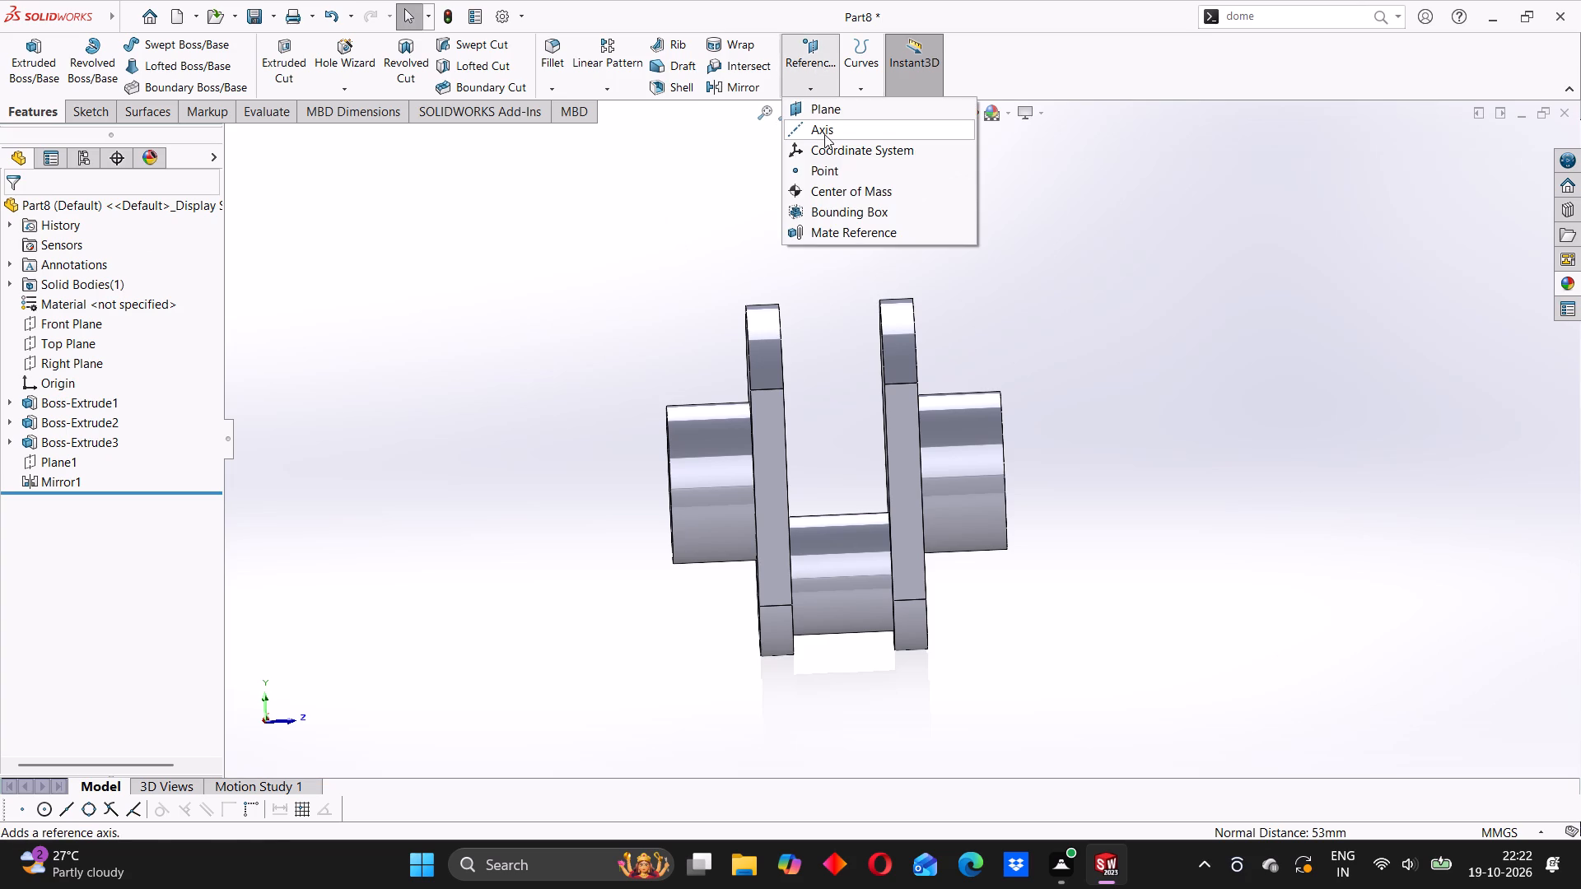
click(823, 110)
middle_drag(958, 440, 915, 482)
click(885, 378)
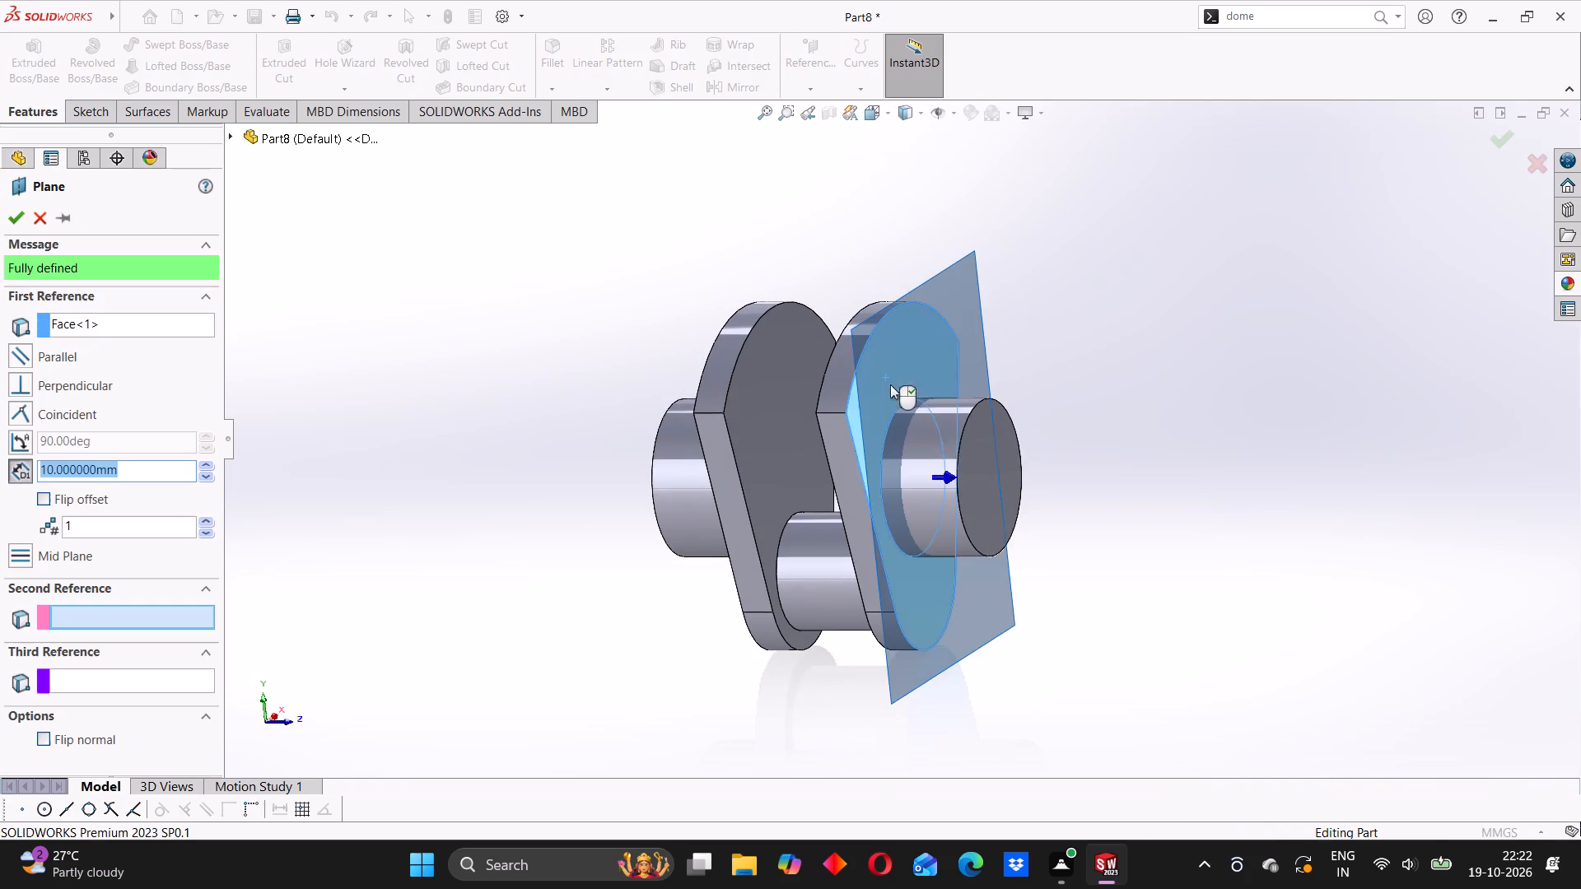
middle_drag(930, 452, 960, 446)
click(1000, 465)
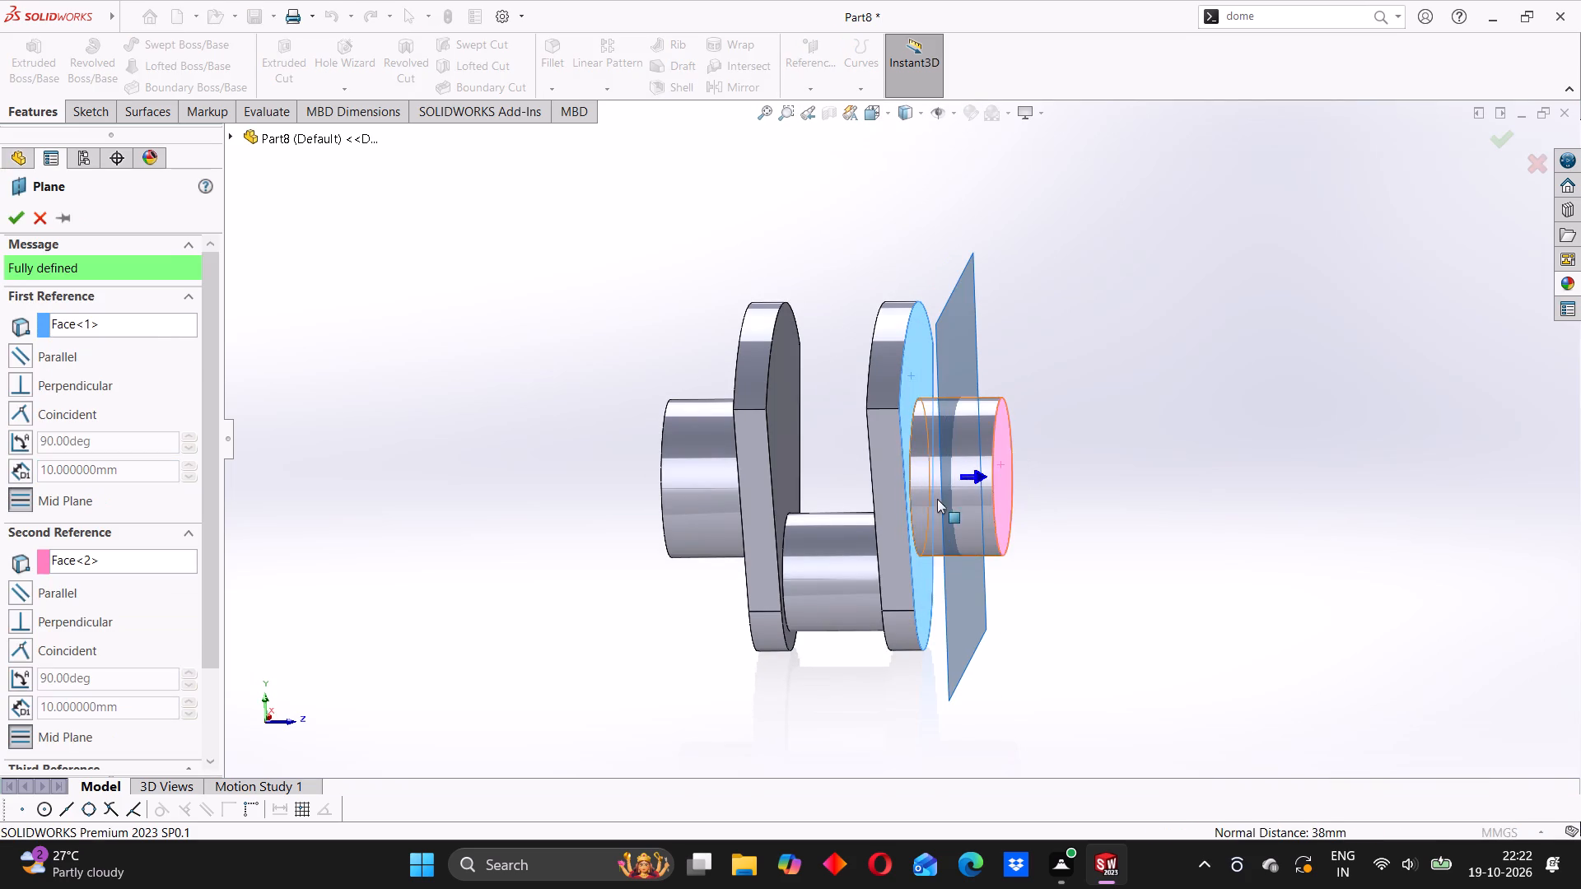
middle_drag(884, 513, 907, 486)
click(15, 214)
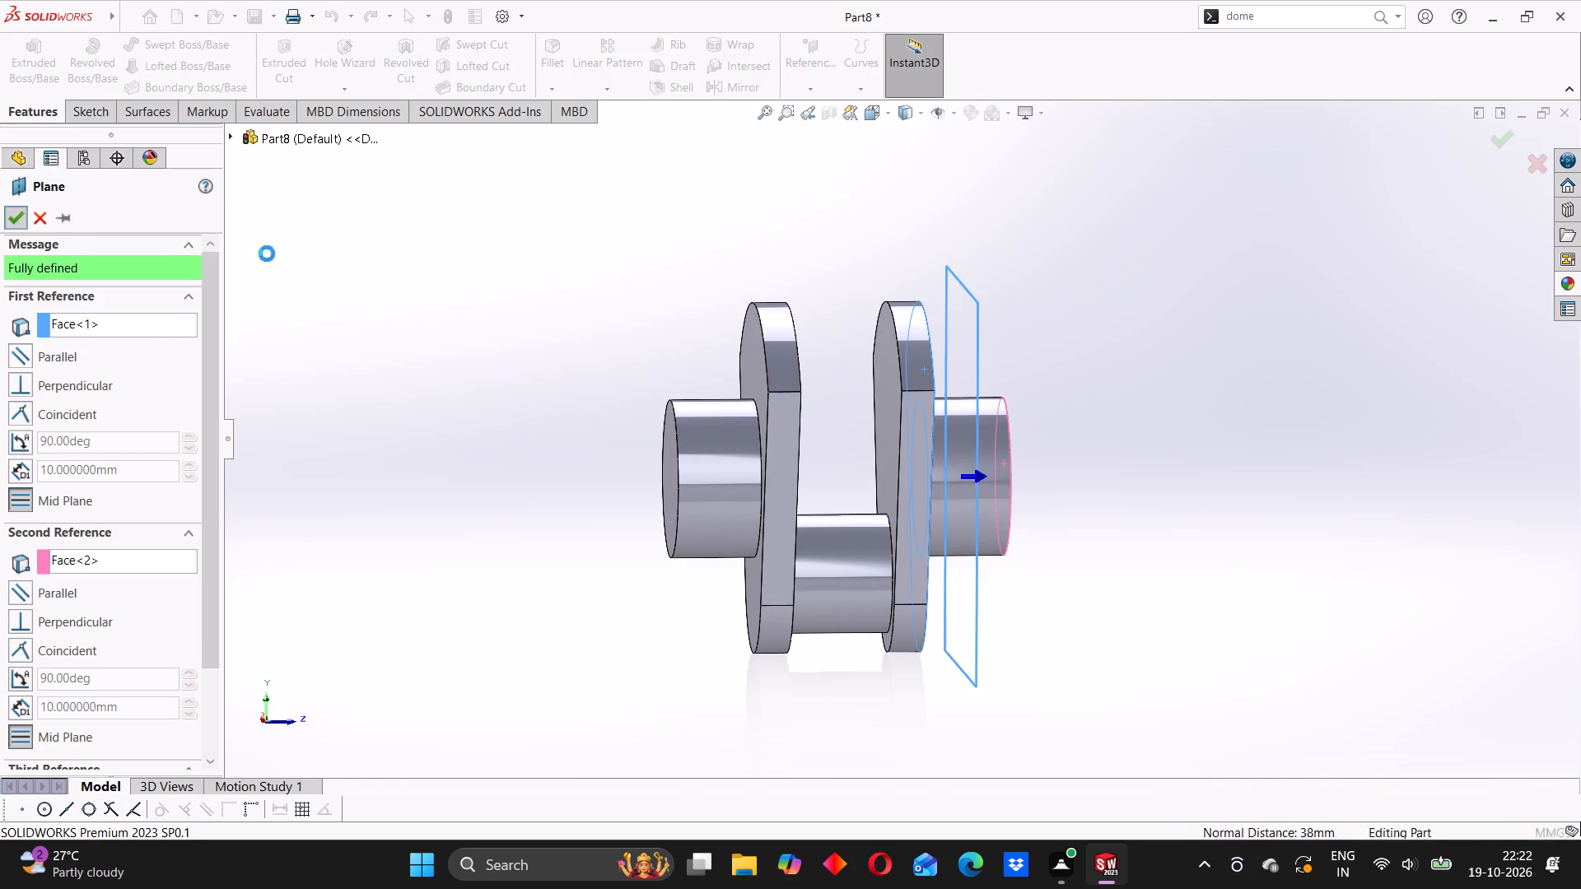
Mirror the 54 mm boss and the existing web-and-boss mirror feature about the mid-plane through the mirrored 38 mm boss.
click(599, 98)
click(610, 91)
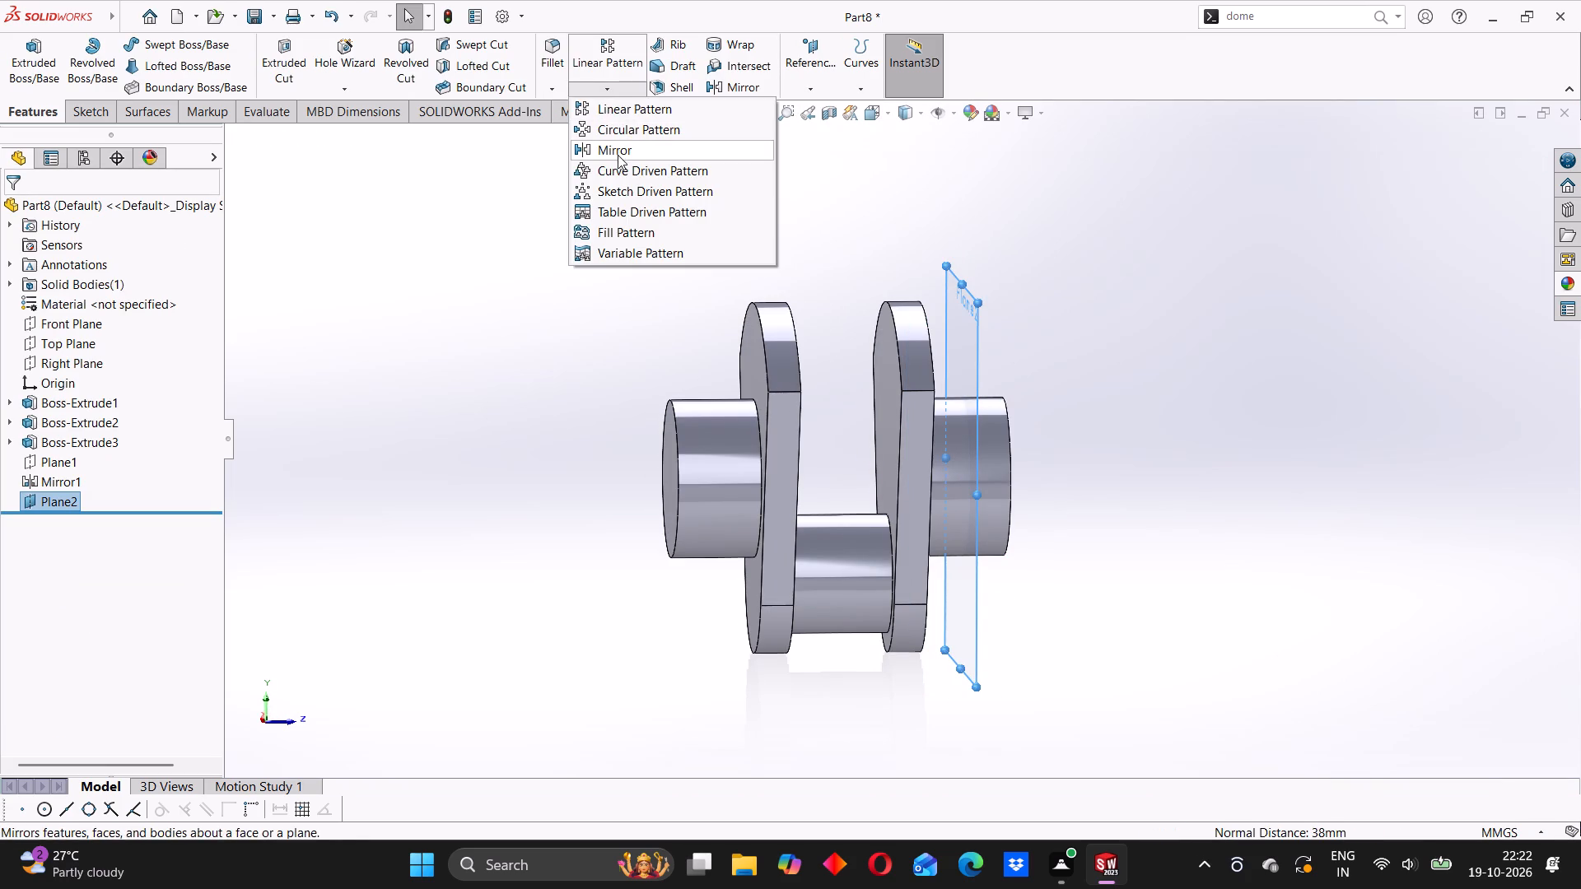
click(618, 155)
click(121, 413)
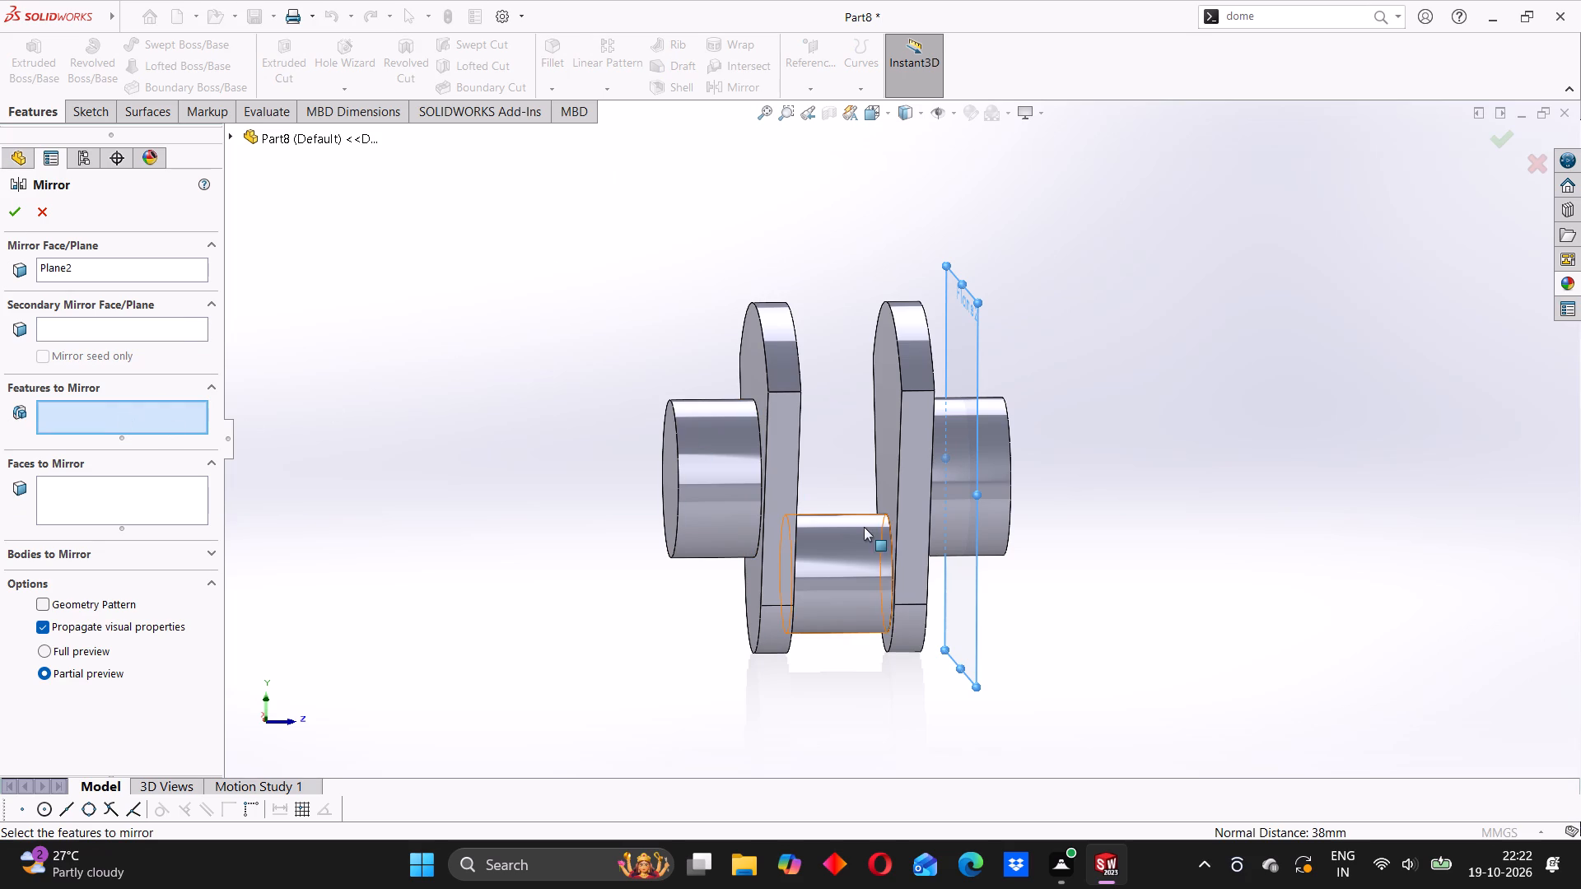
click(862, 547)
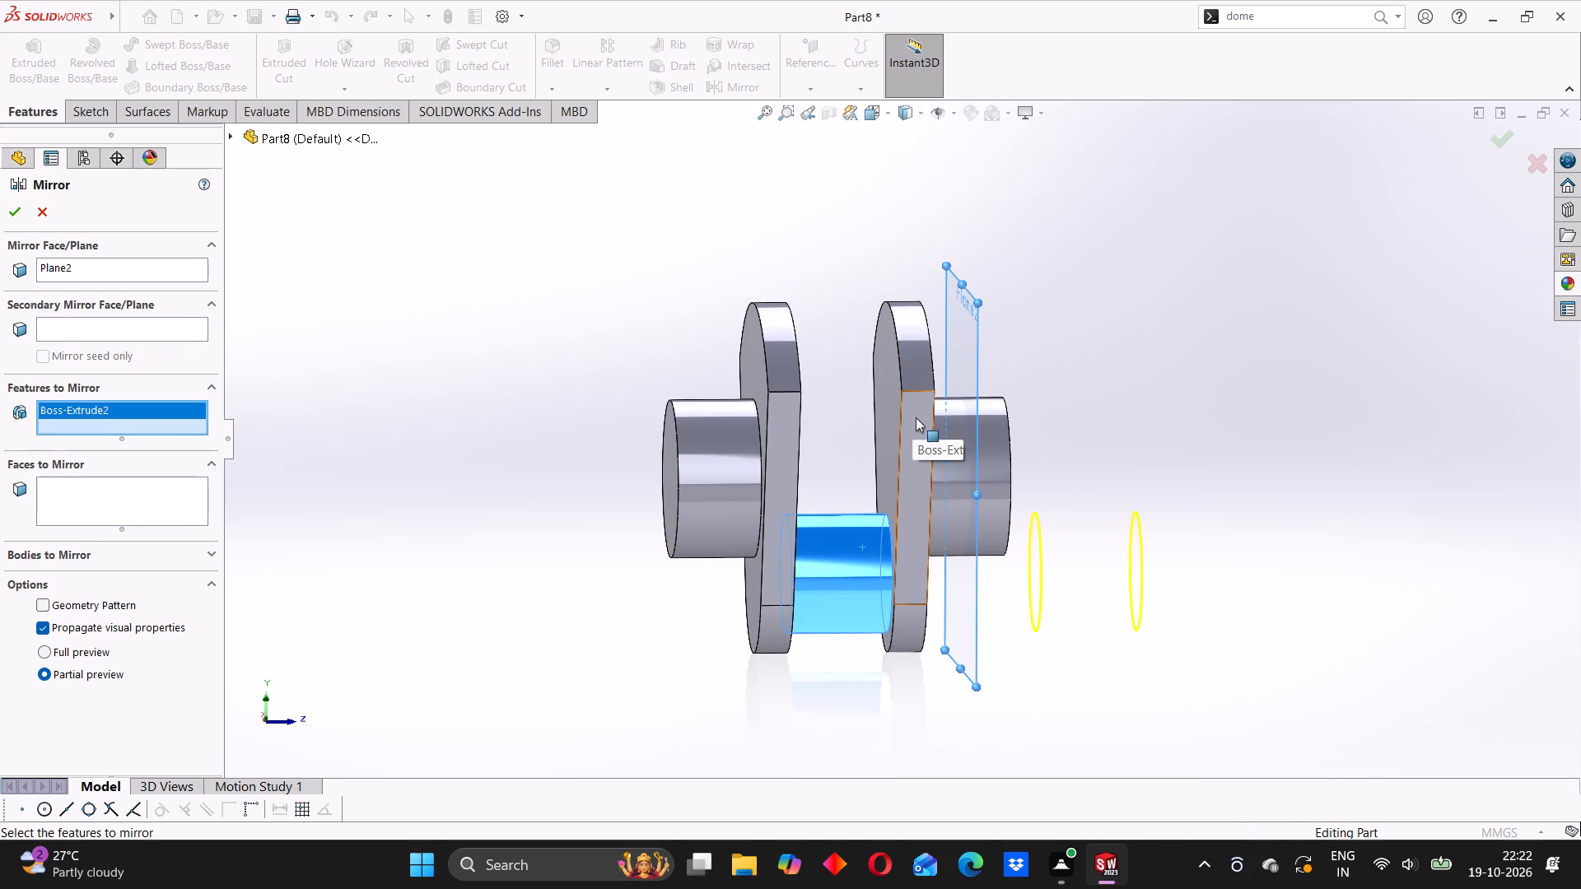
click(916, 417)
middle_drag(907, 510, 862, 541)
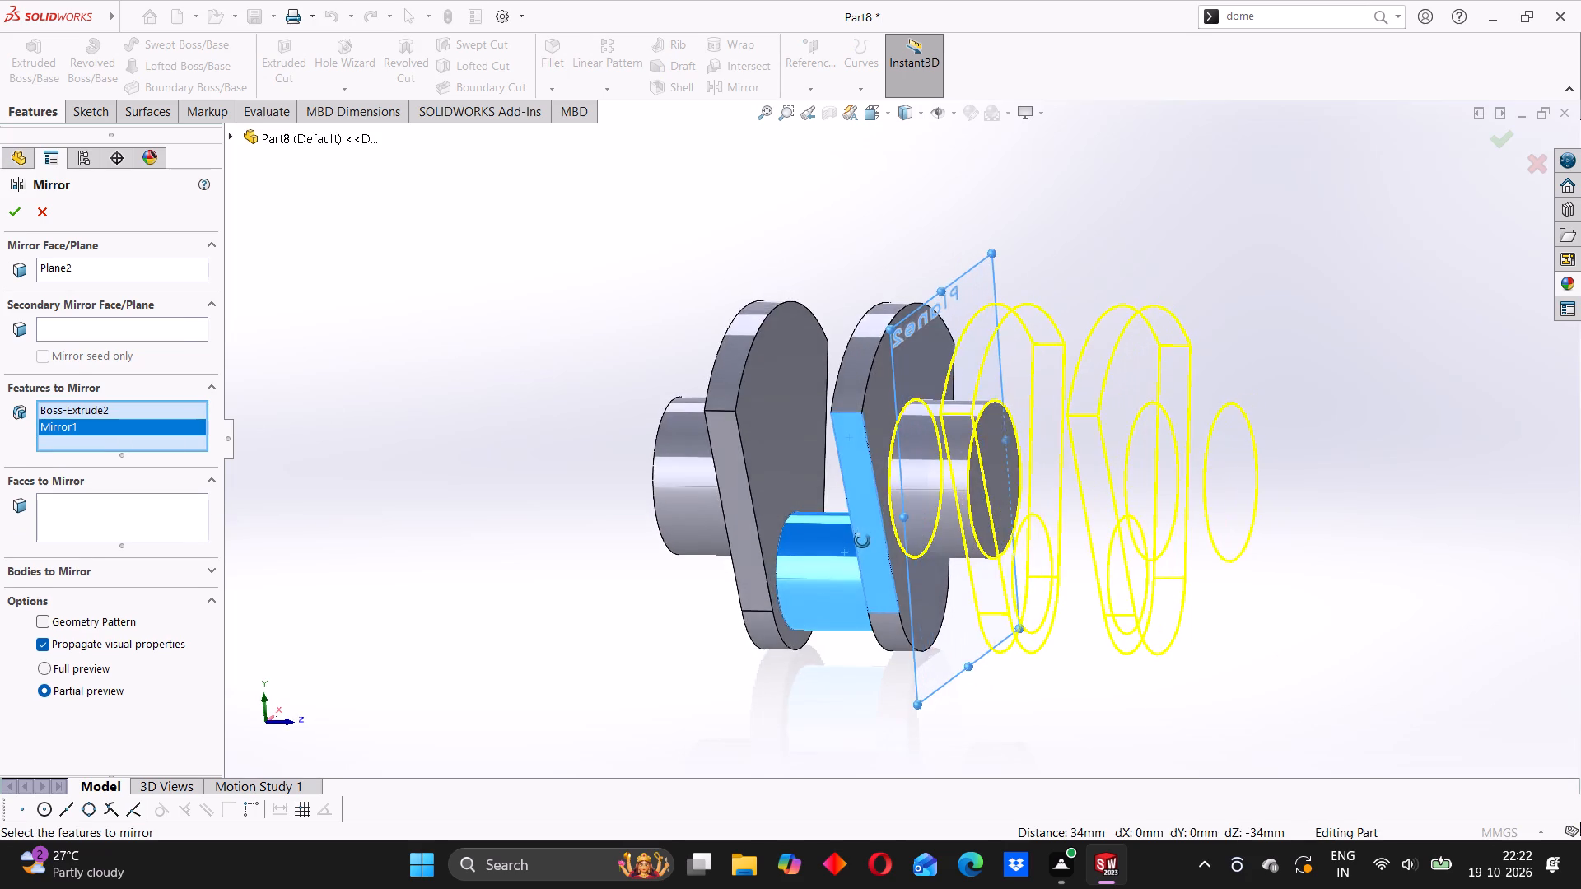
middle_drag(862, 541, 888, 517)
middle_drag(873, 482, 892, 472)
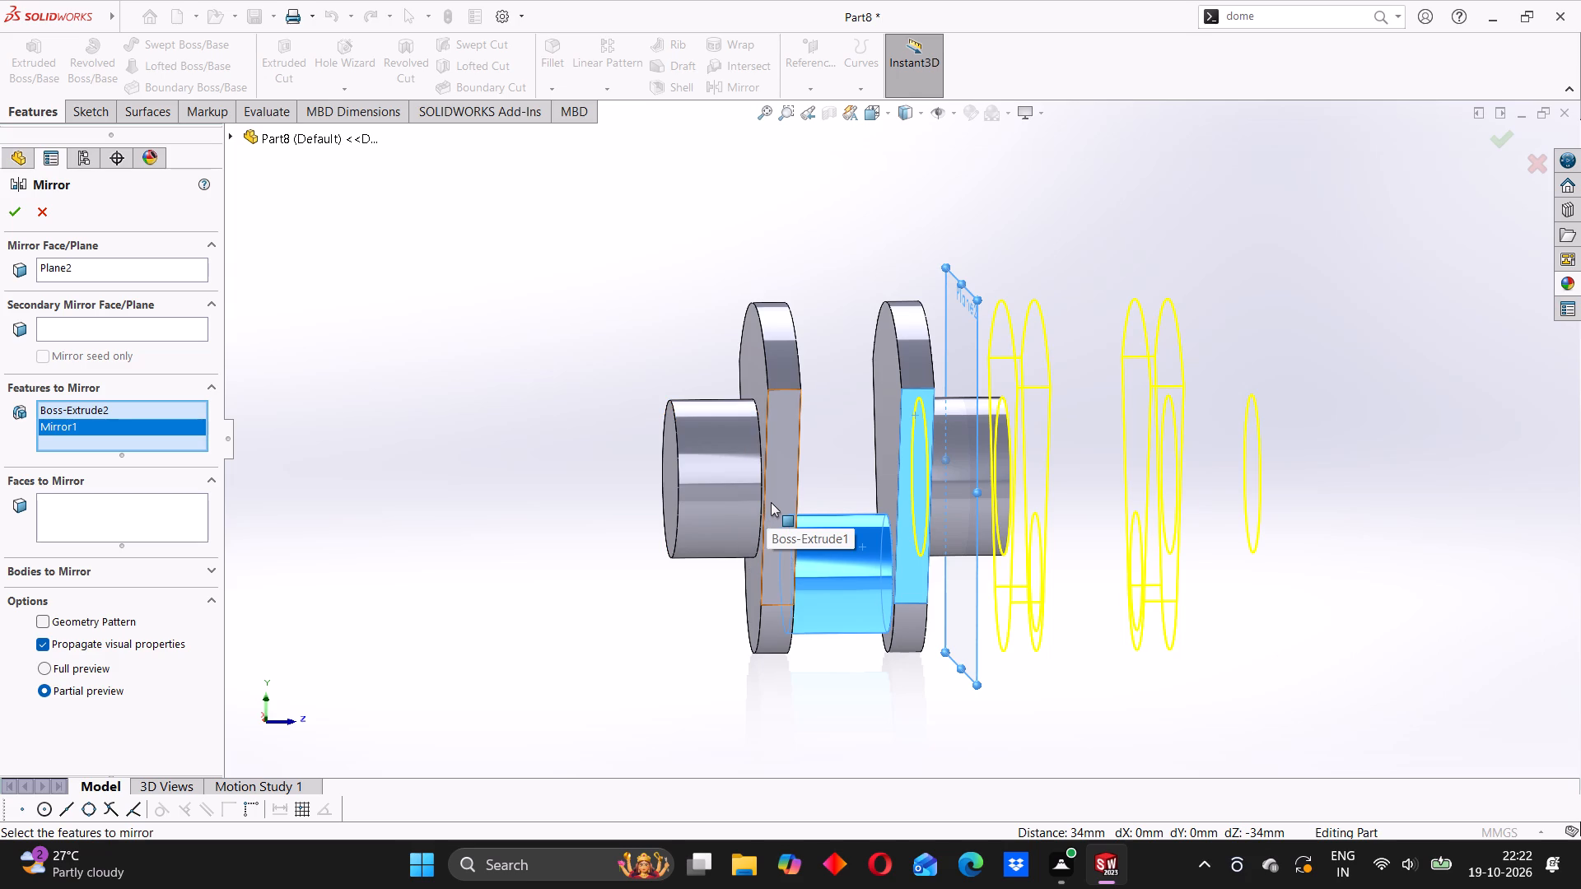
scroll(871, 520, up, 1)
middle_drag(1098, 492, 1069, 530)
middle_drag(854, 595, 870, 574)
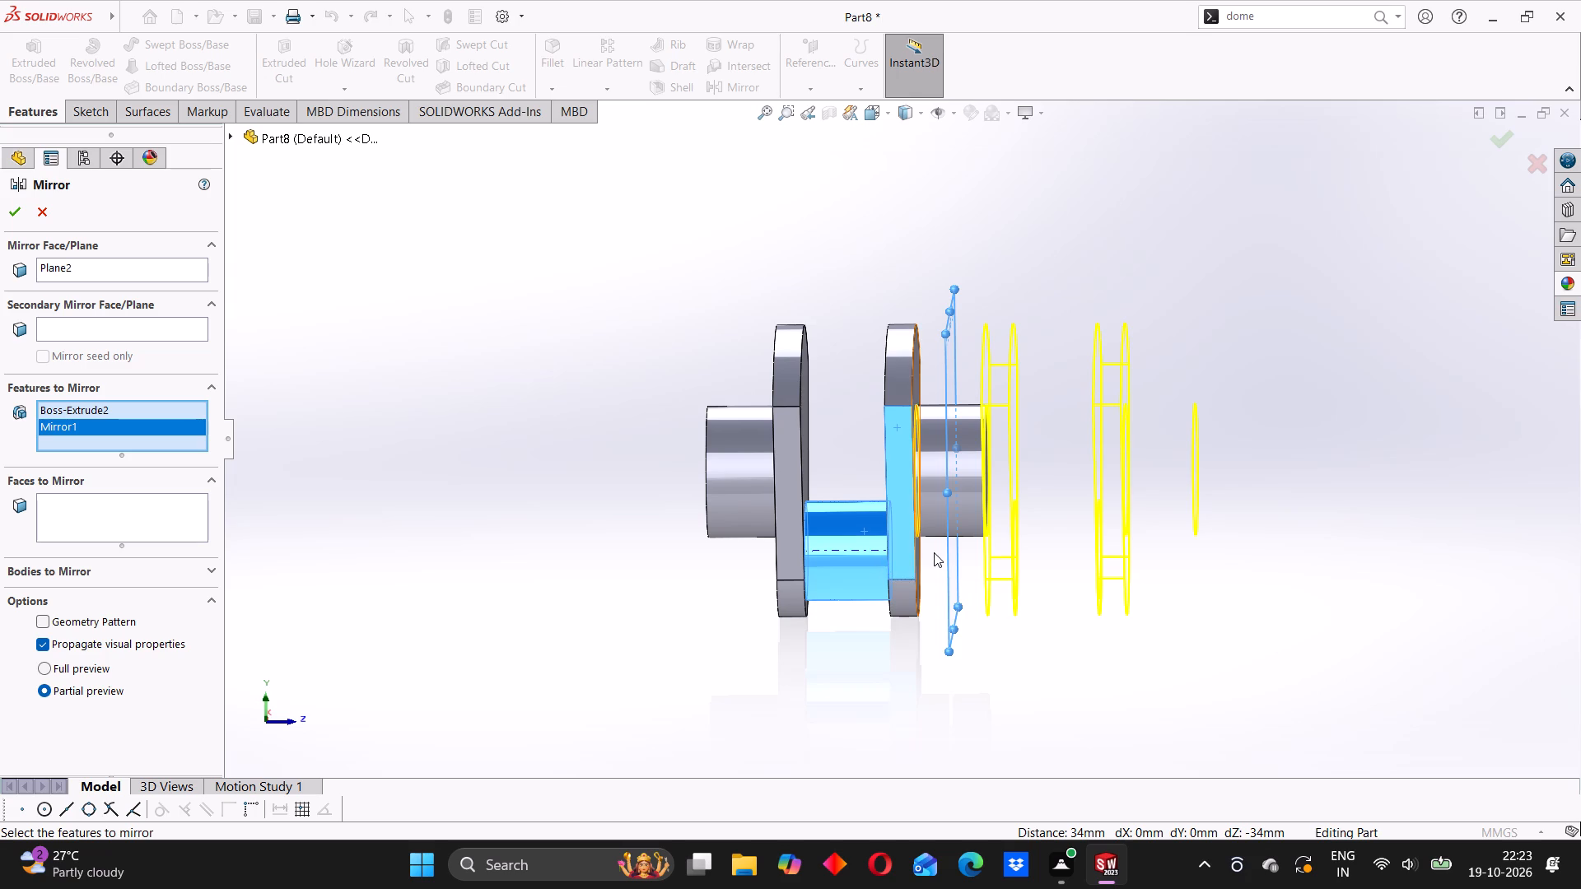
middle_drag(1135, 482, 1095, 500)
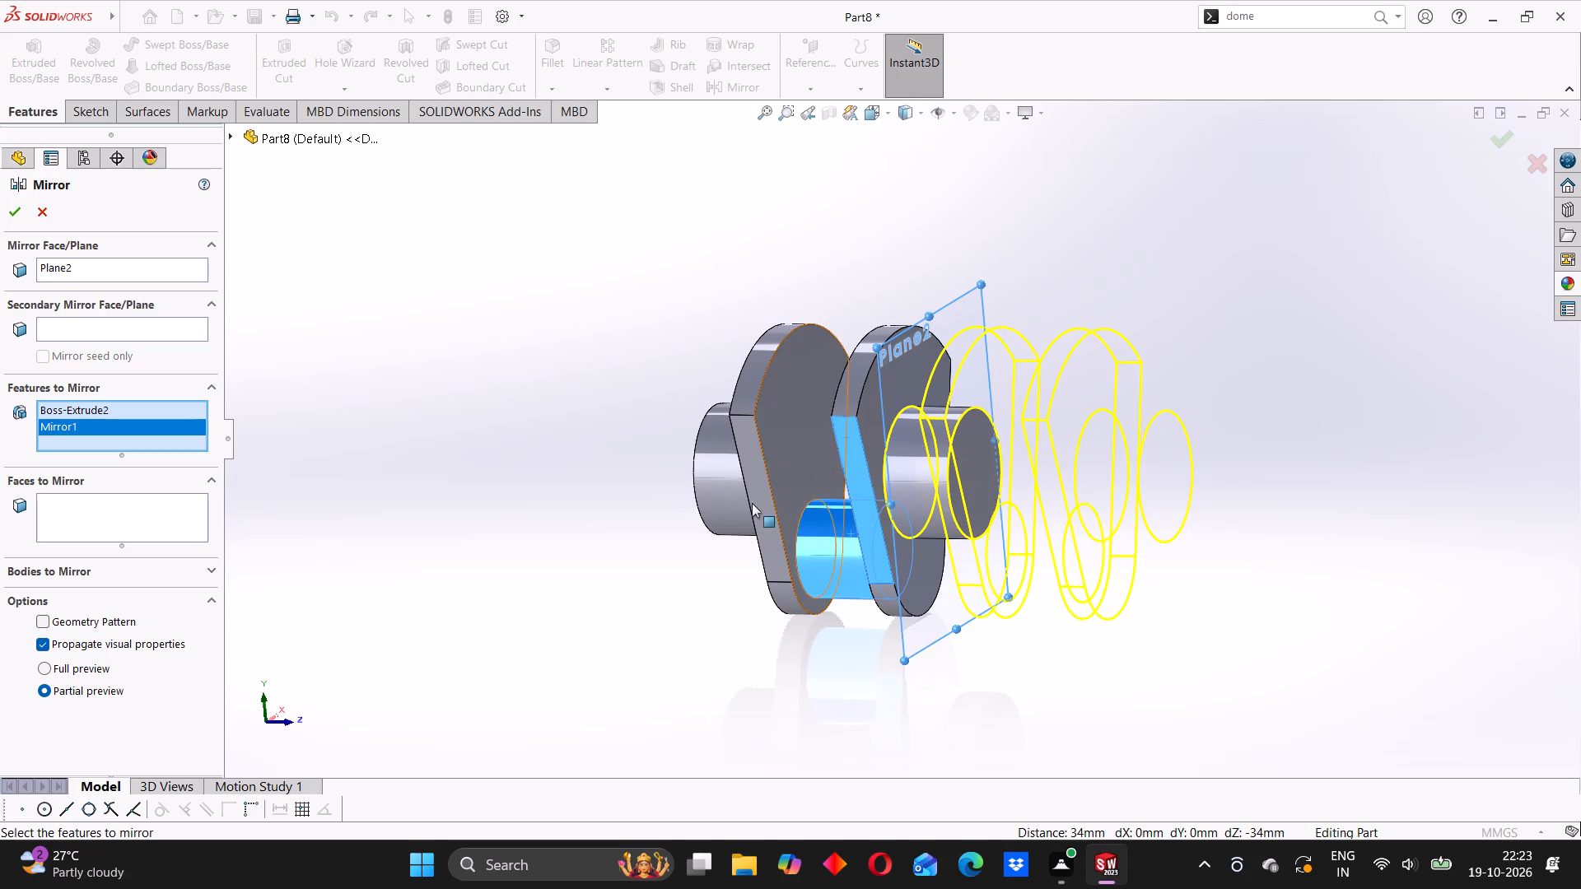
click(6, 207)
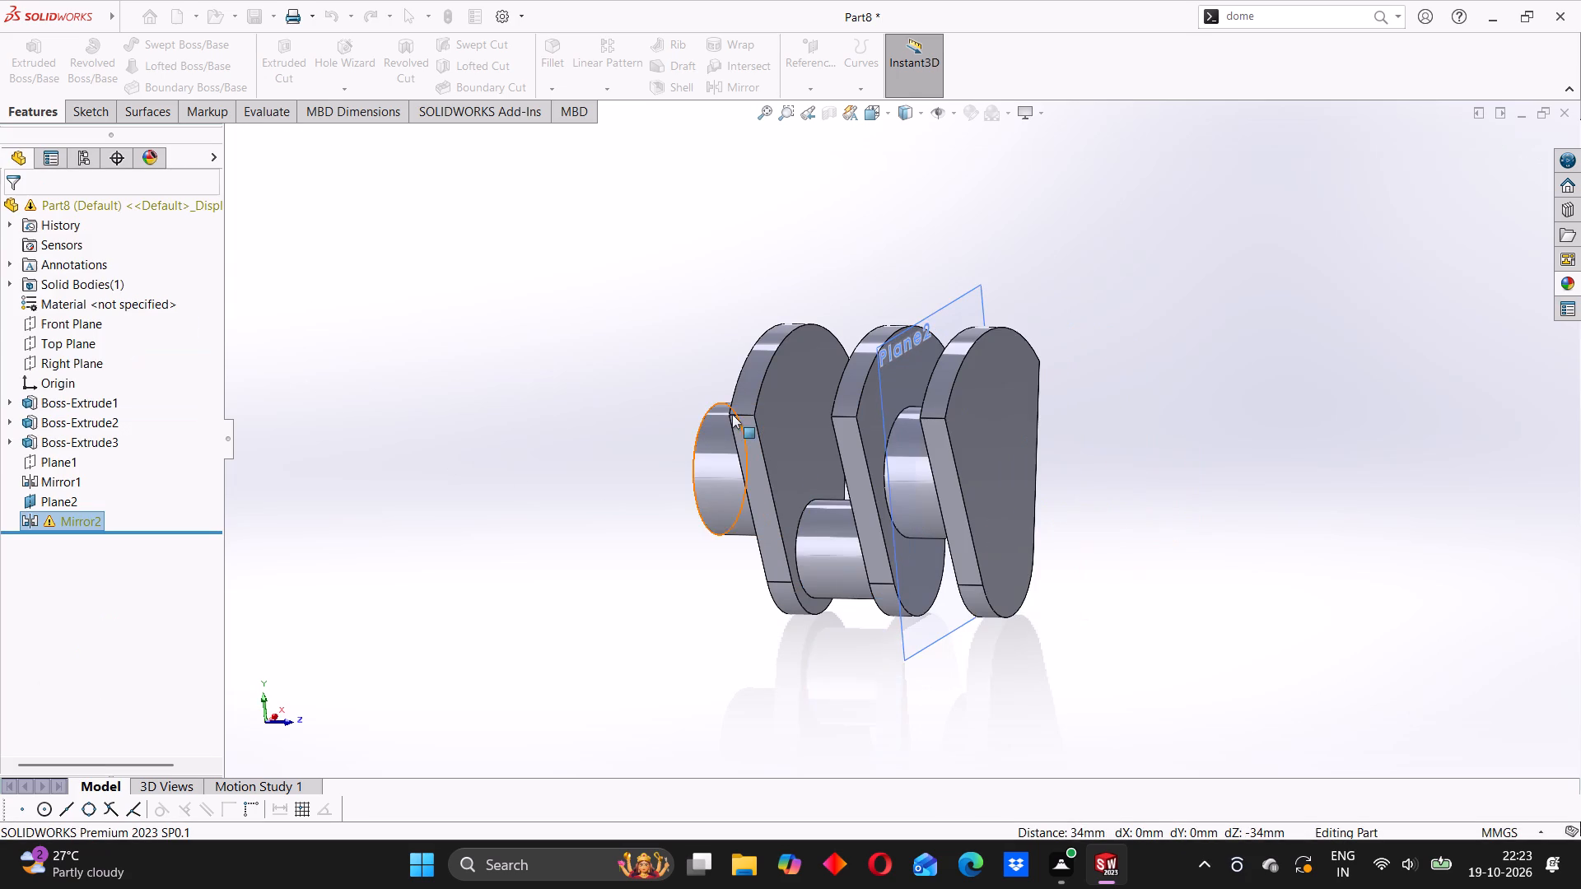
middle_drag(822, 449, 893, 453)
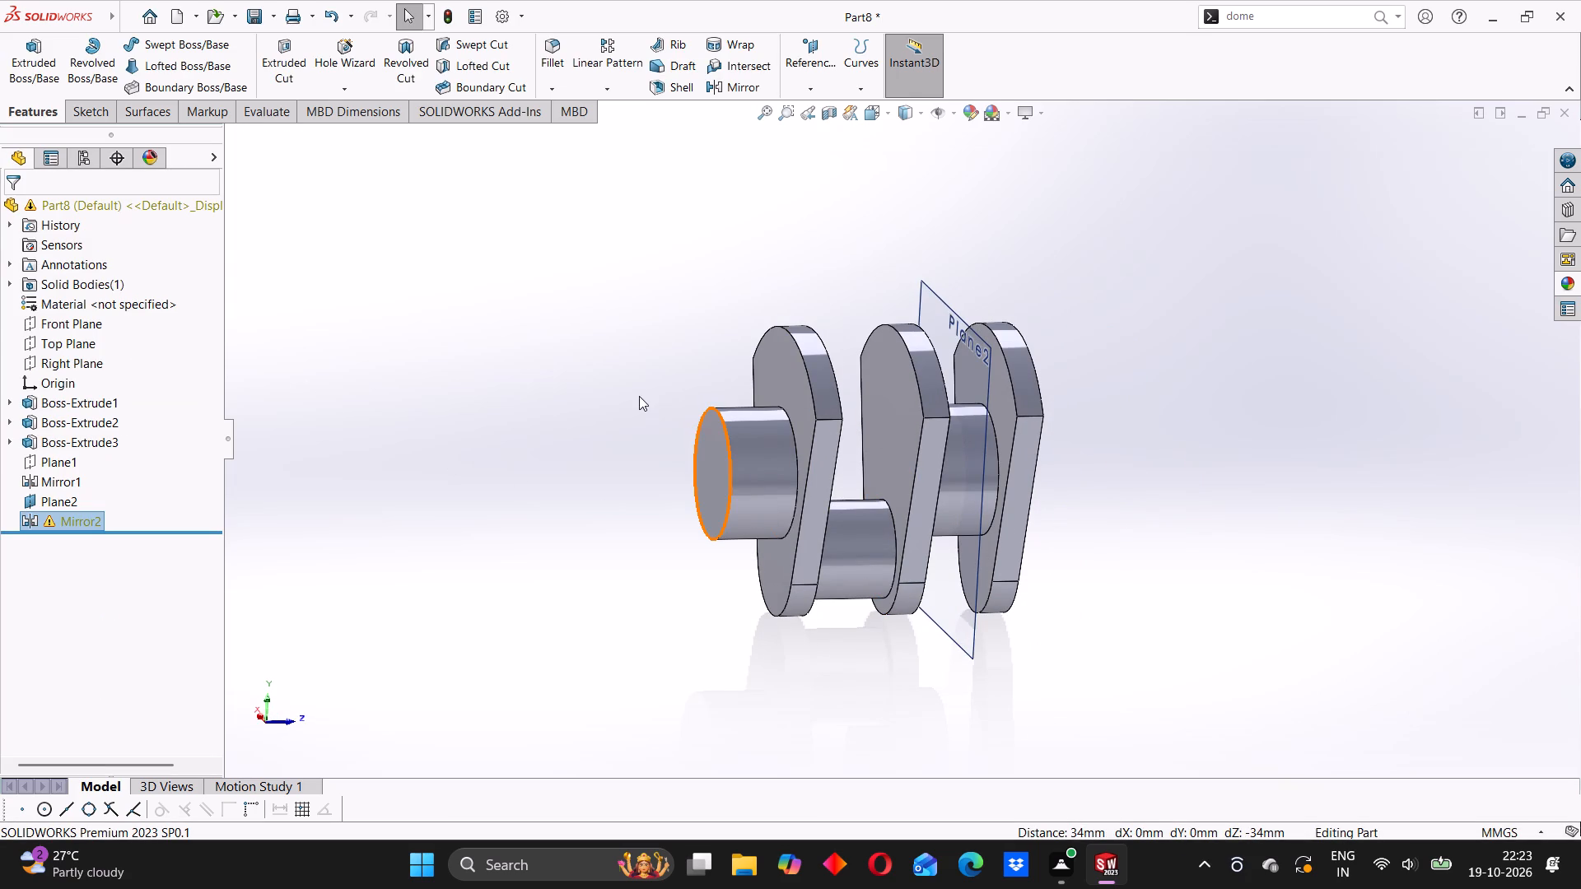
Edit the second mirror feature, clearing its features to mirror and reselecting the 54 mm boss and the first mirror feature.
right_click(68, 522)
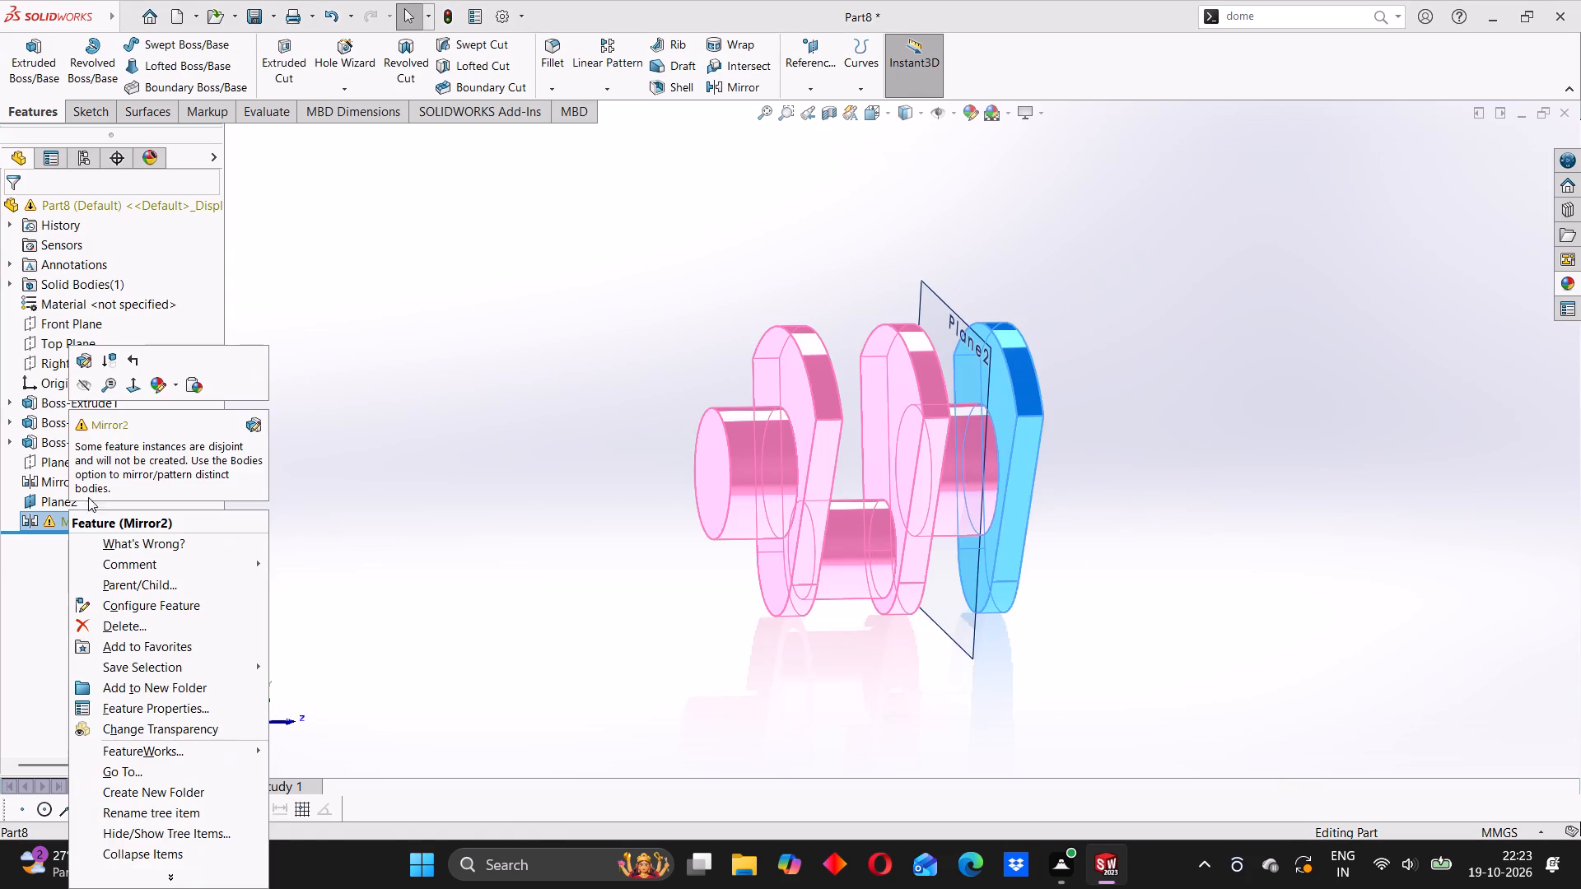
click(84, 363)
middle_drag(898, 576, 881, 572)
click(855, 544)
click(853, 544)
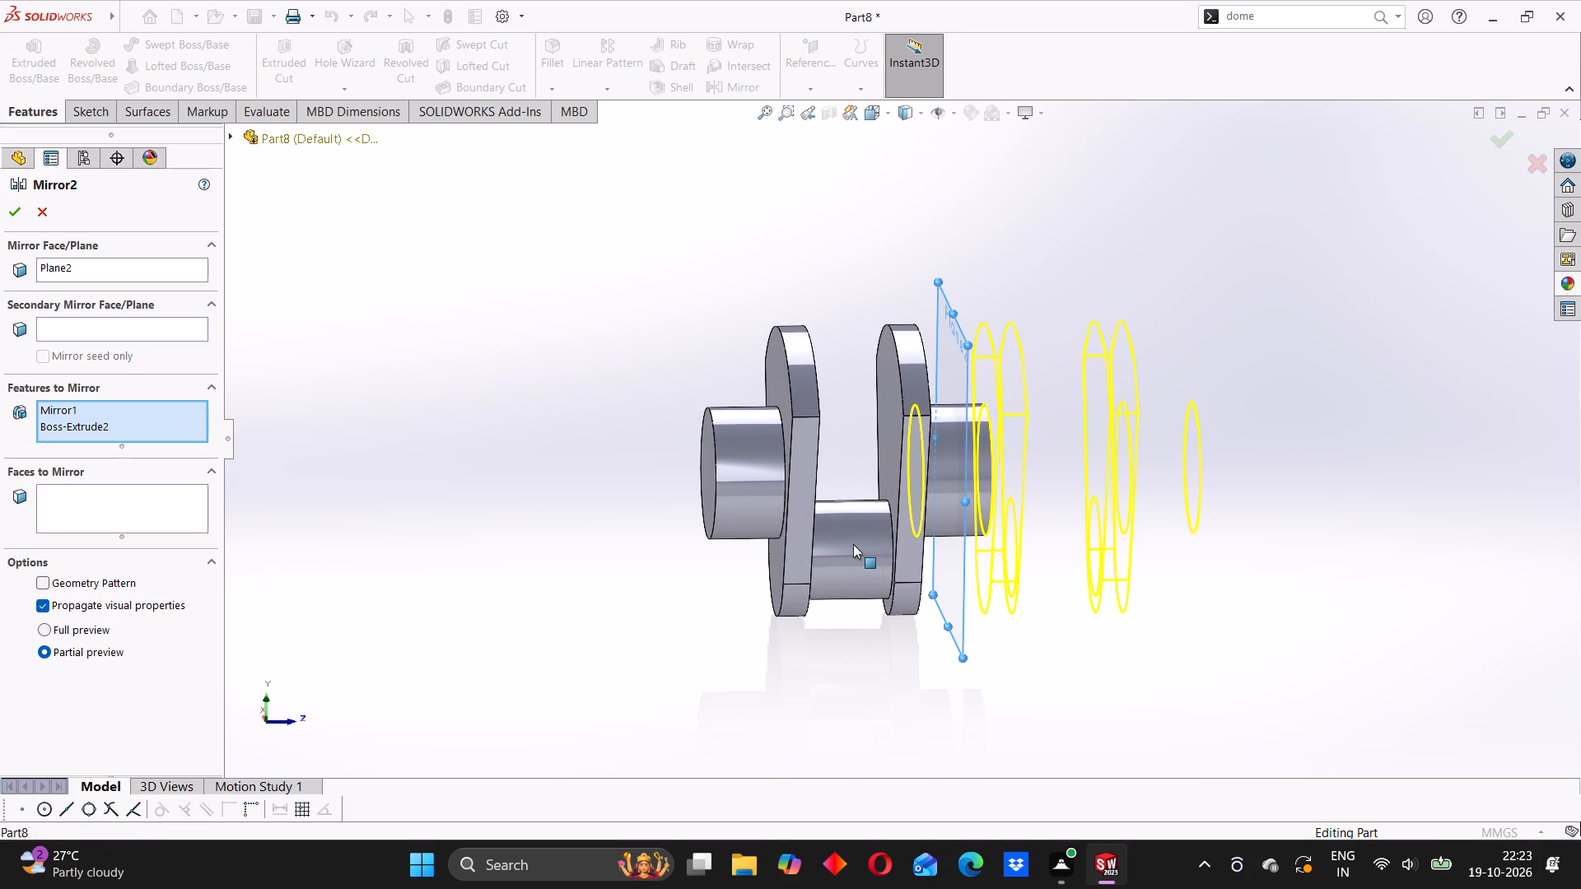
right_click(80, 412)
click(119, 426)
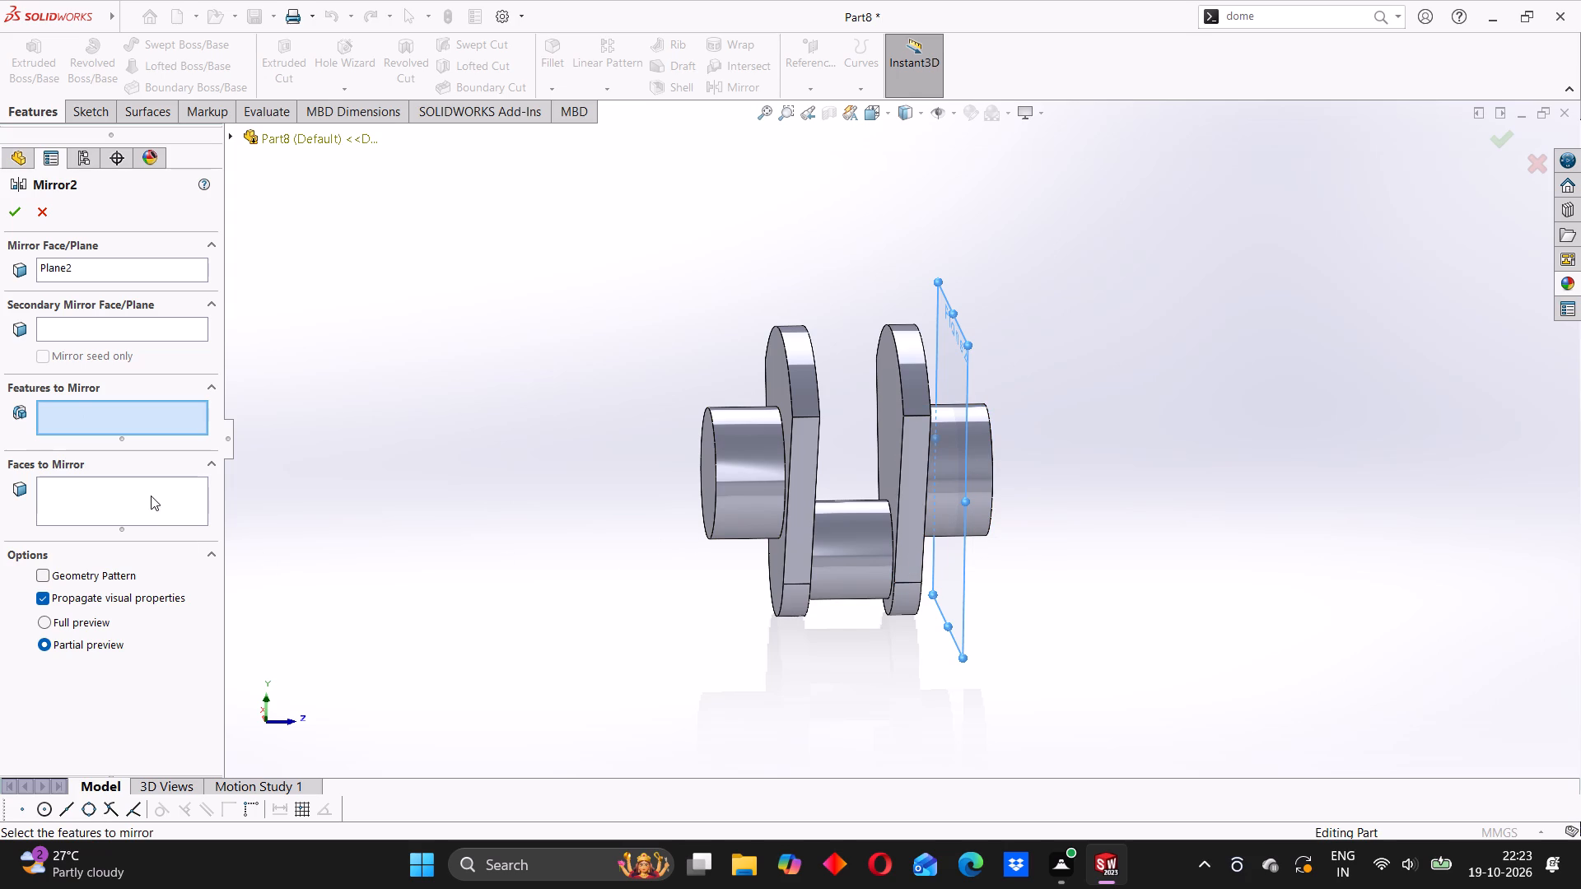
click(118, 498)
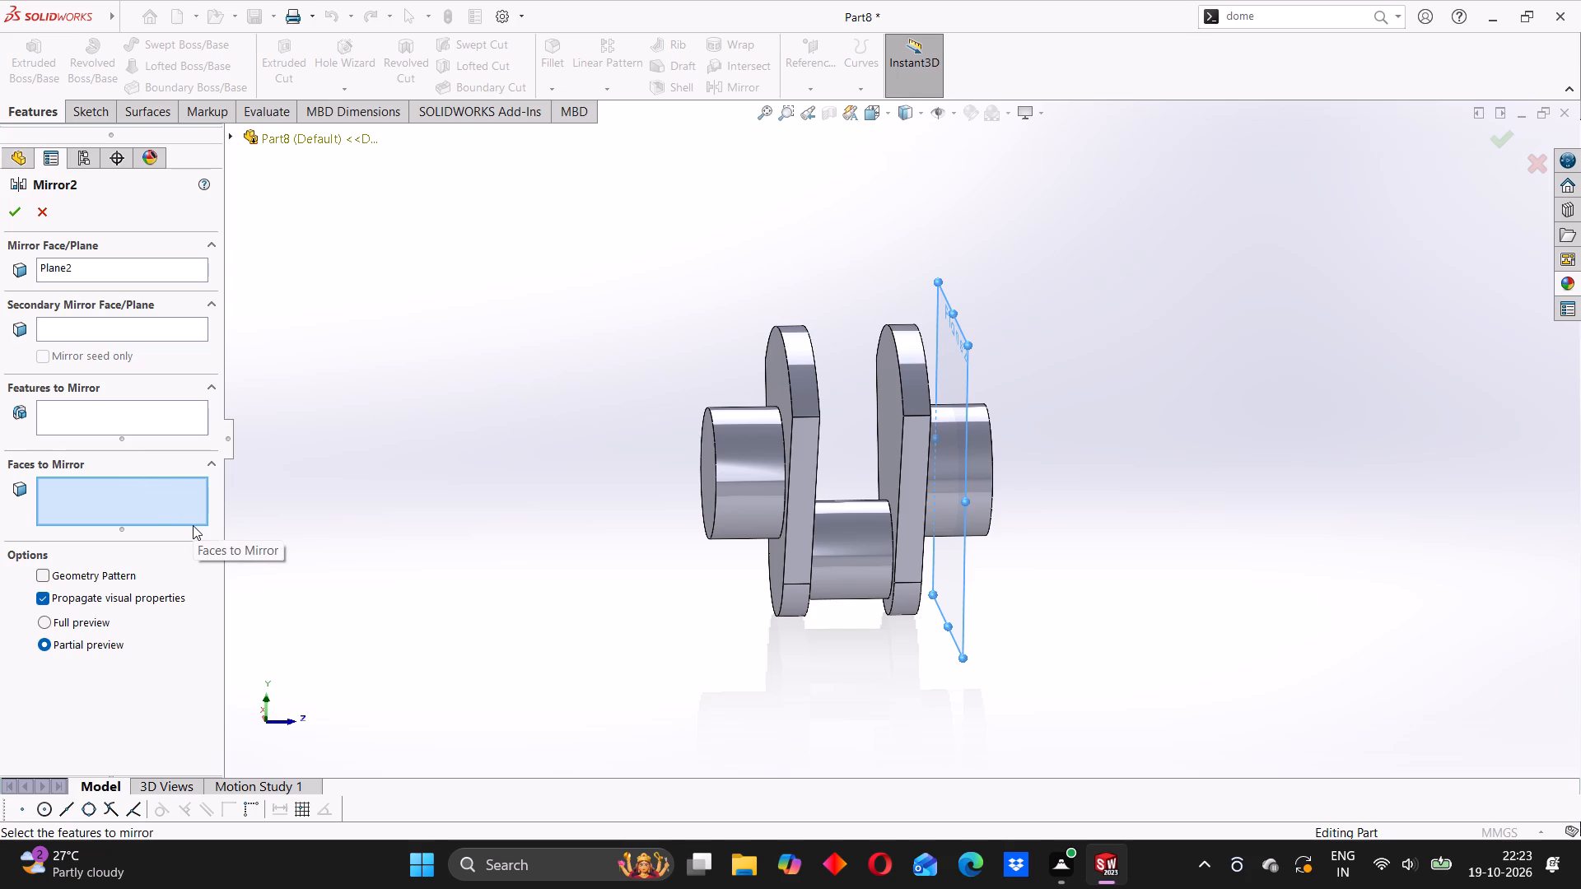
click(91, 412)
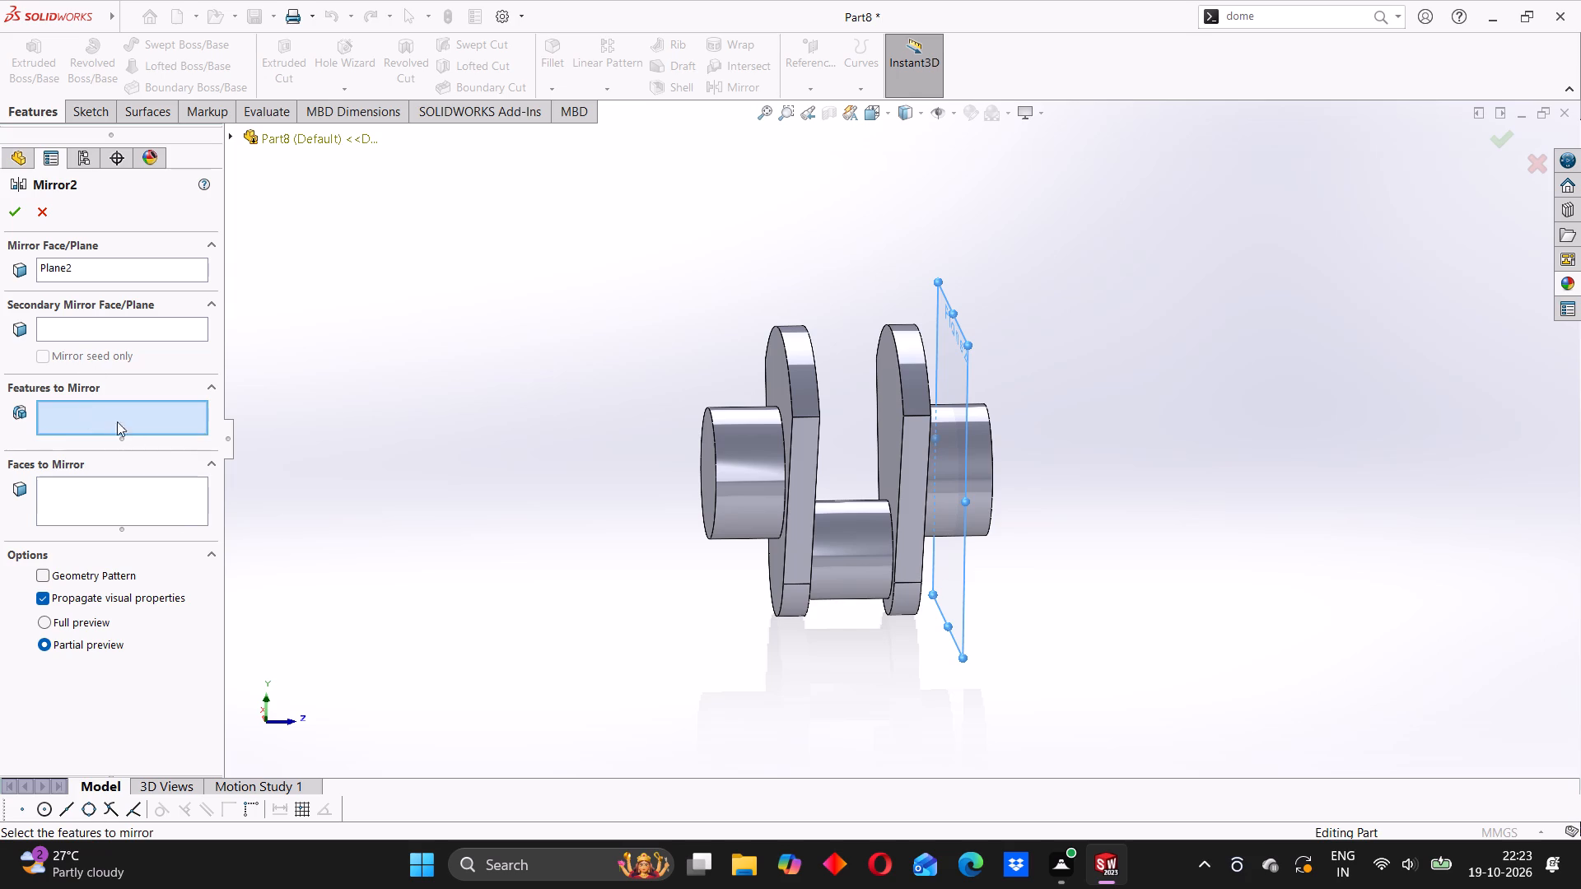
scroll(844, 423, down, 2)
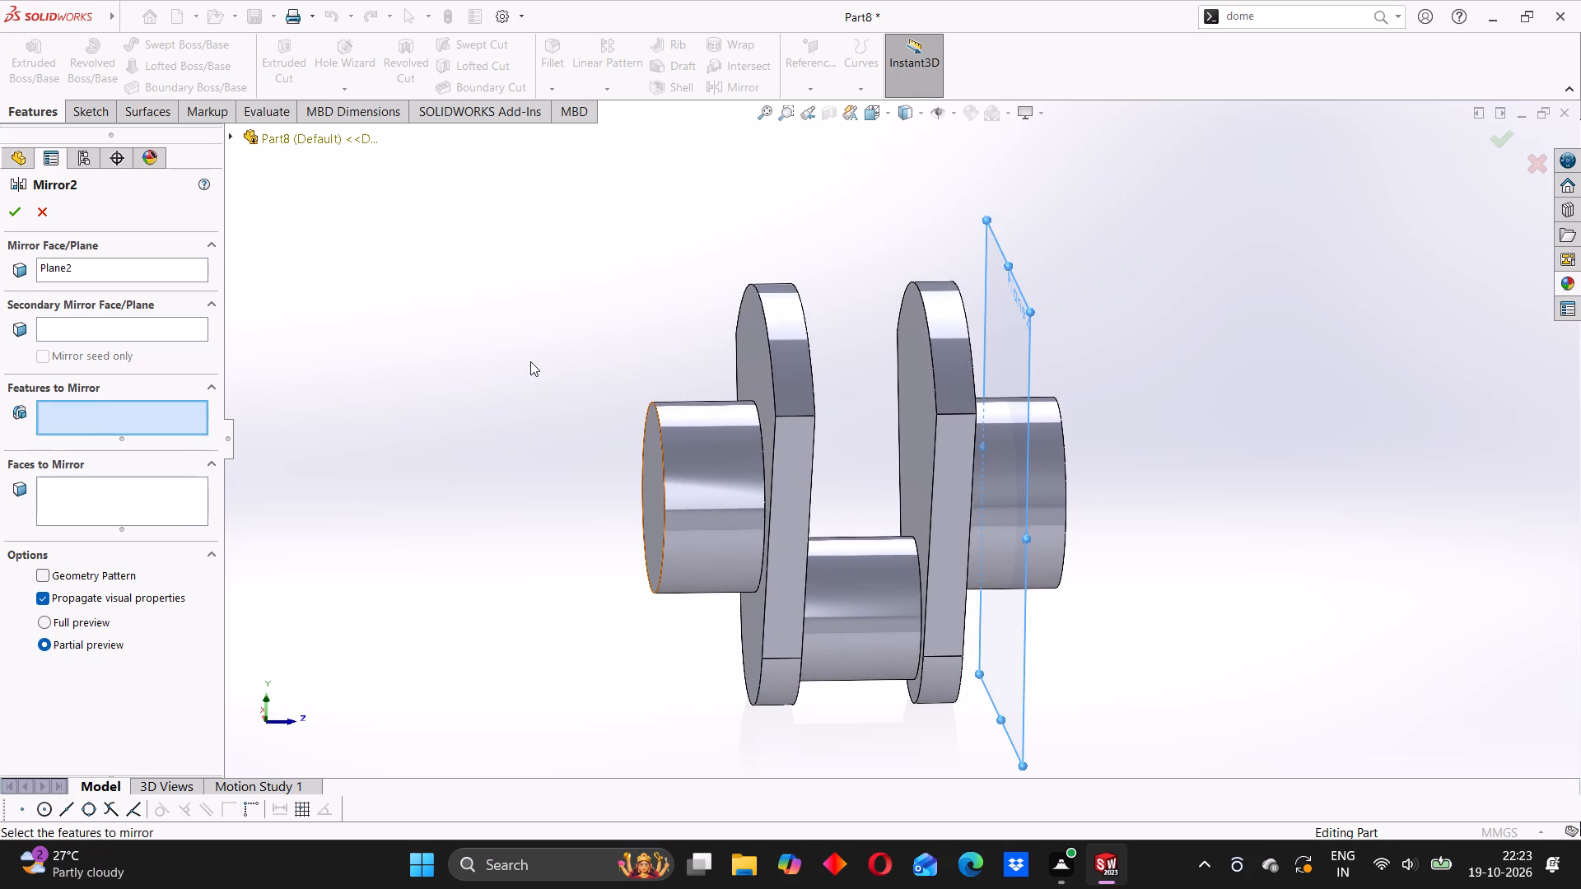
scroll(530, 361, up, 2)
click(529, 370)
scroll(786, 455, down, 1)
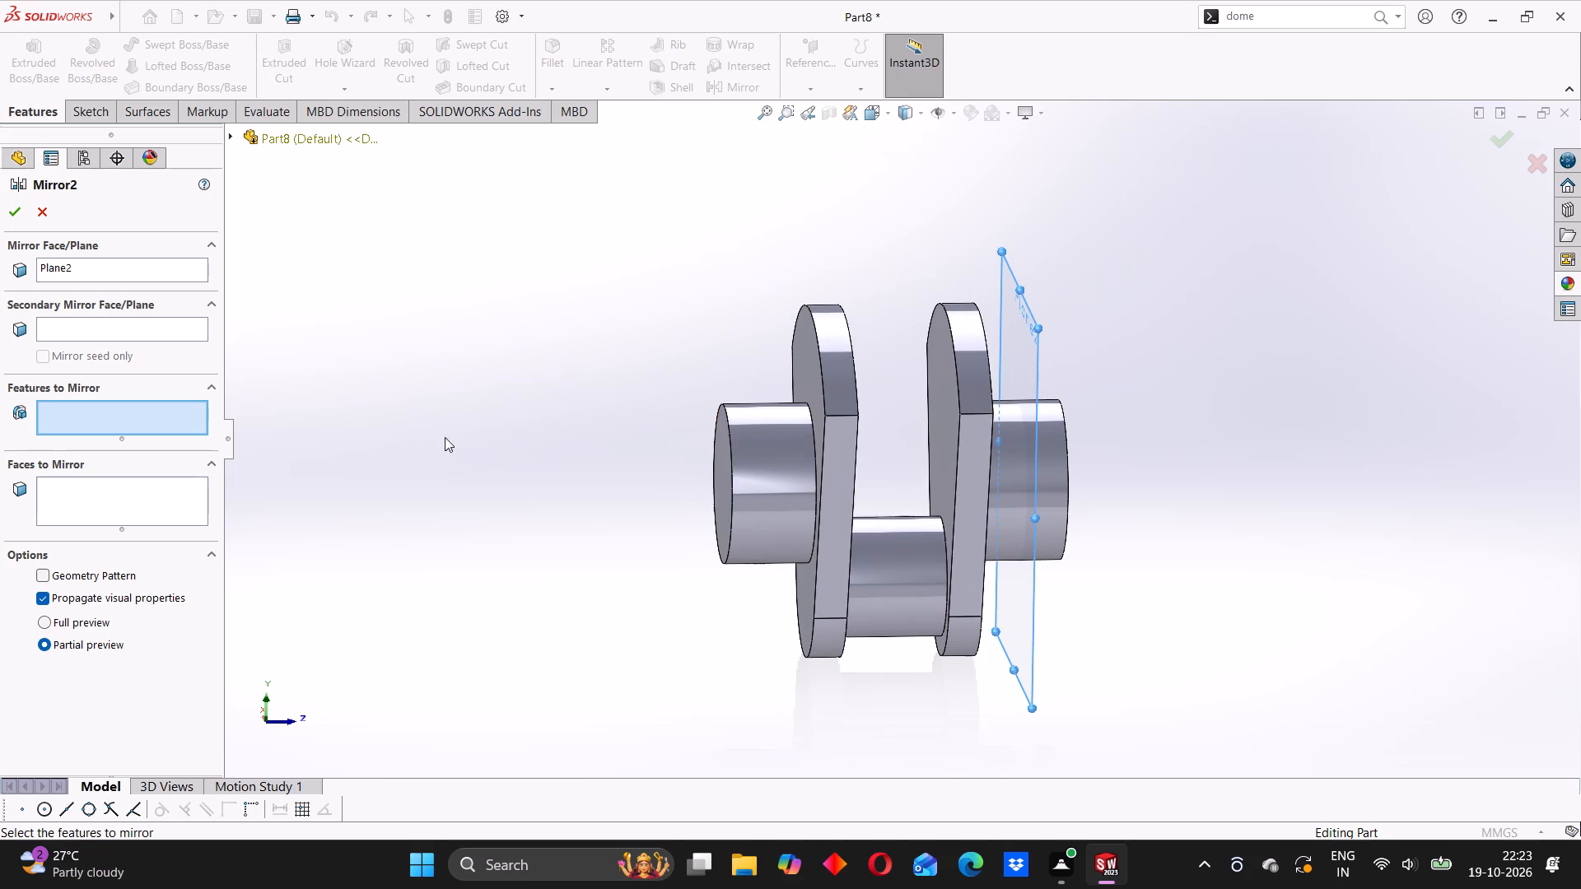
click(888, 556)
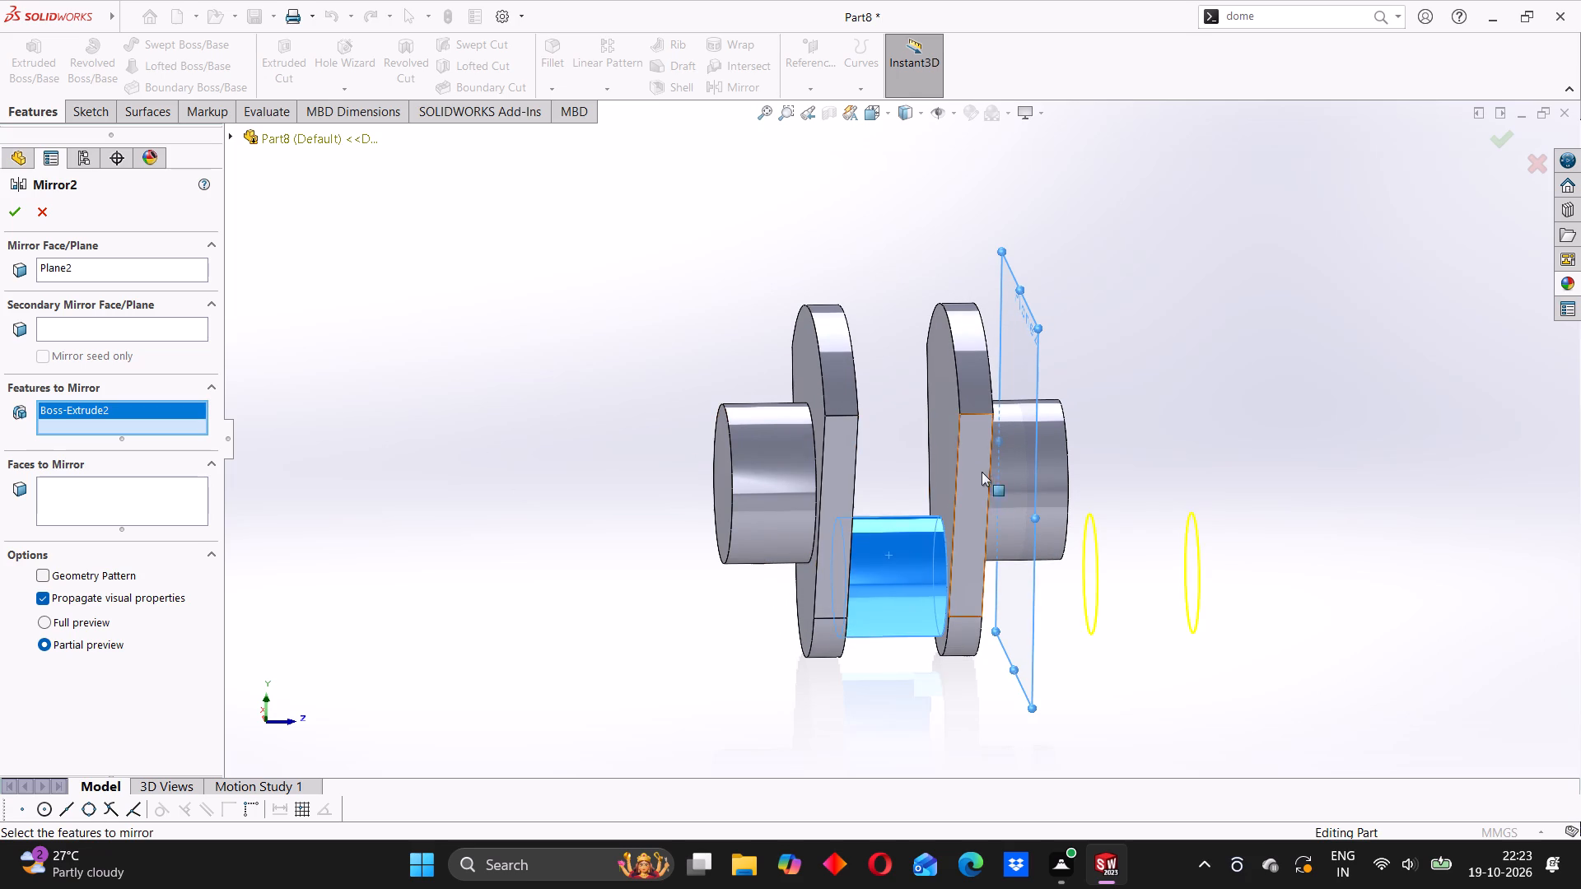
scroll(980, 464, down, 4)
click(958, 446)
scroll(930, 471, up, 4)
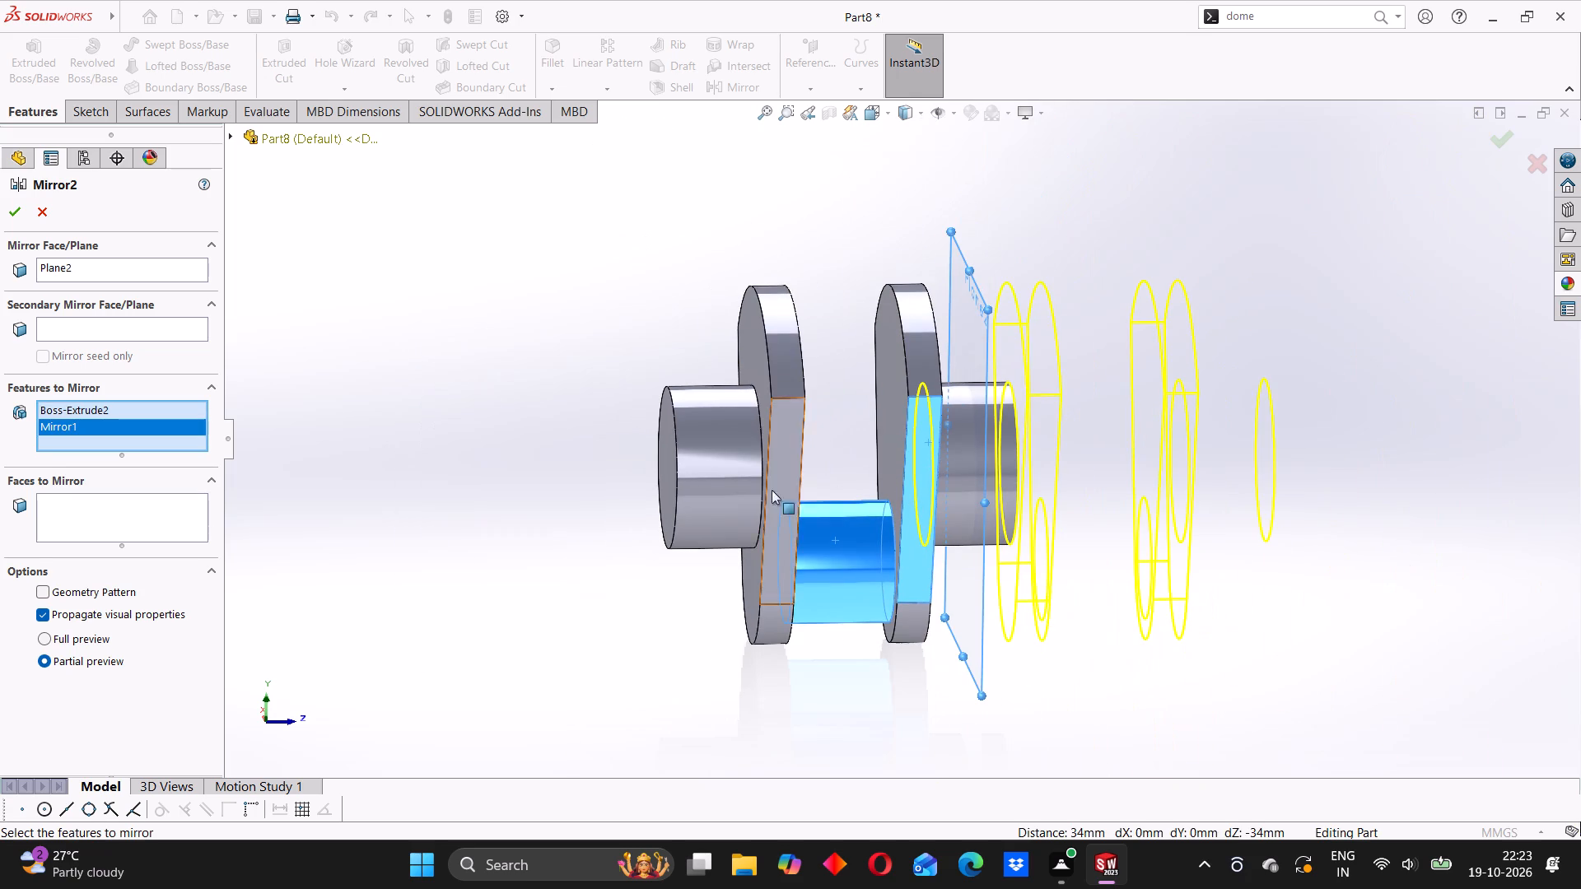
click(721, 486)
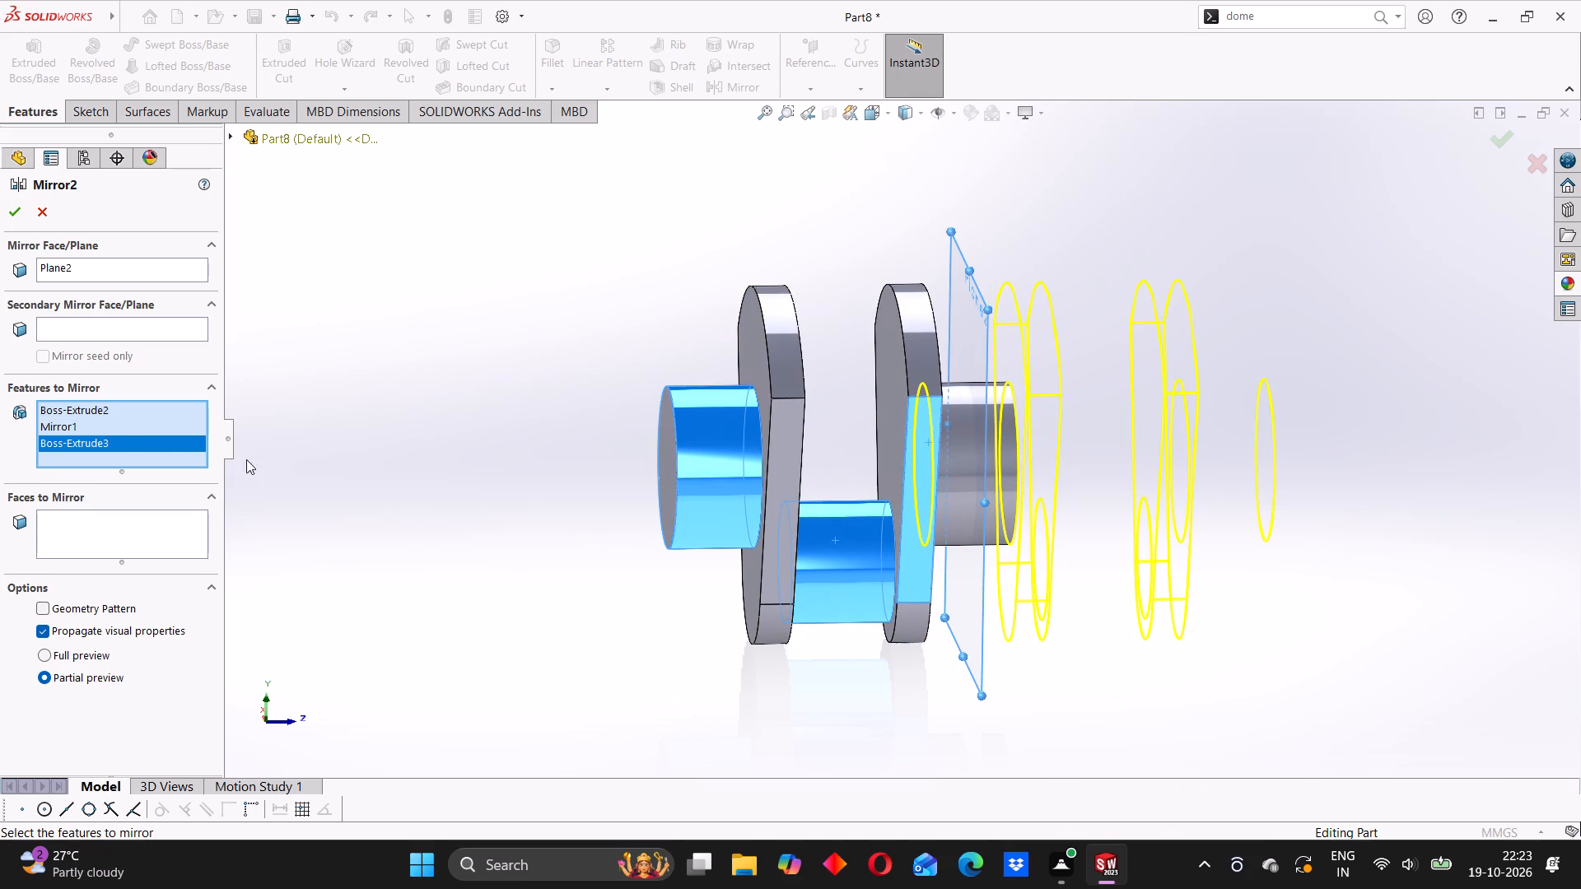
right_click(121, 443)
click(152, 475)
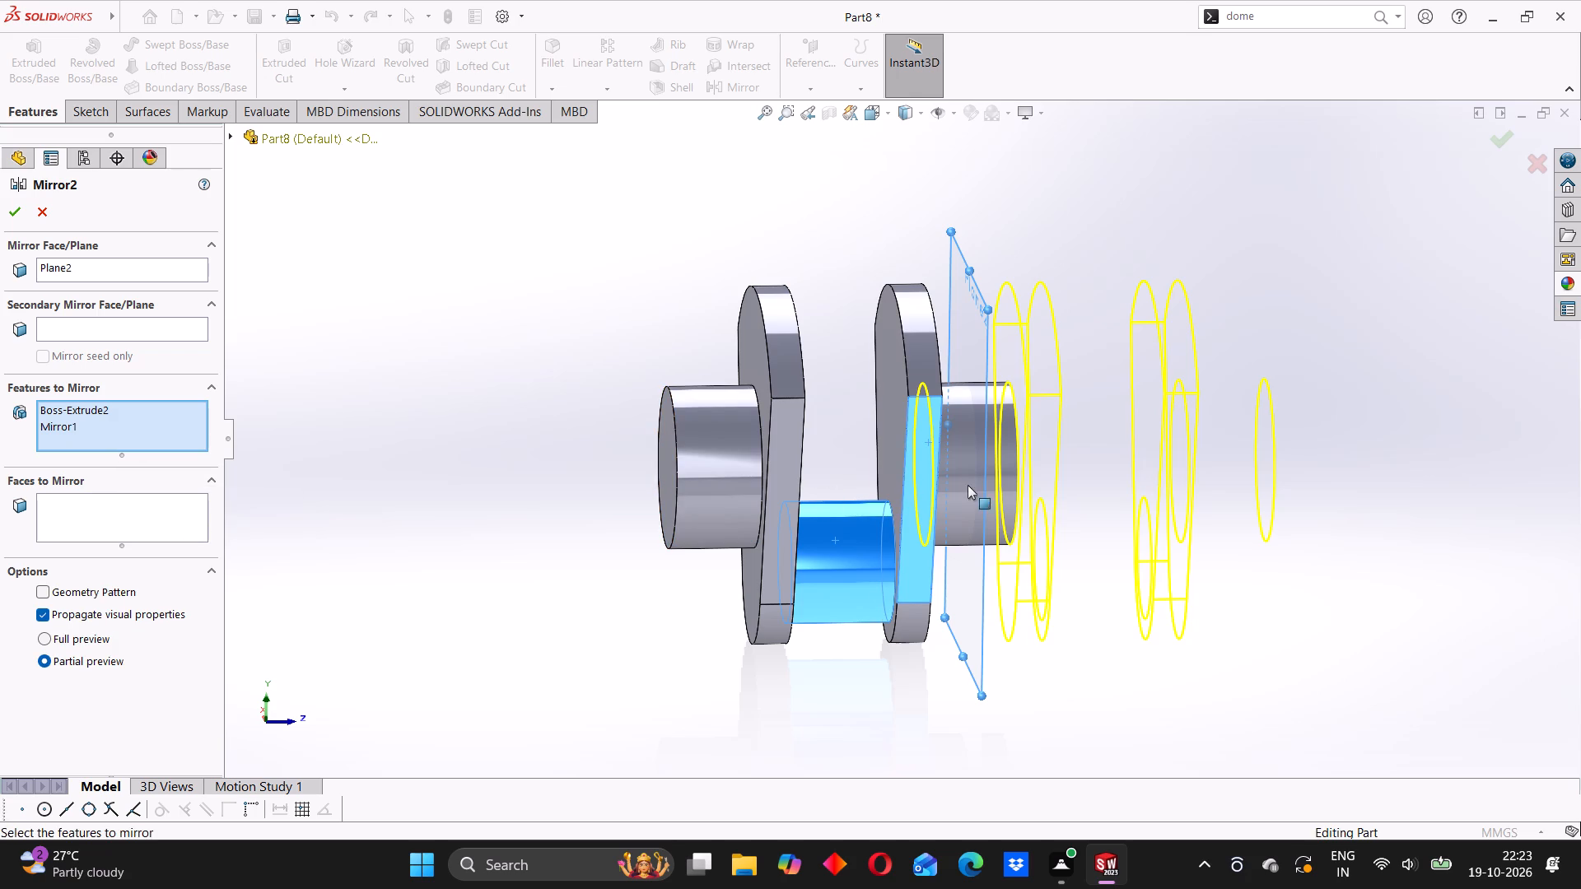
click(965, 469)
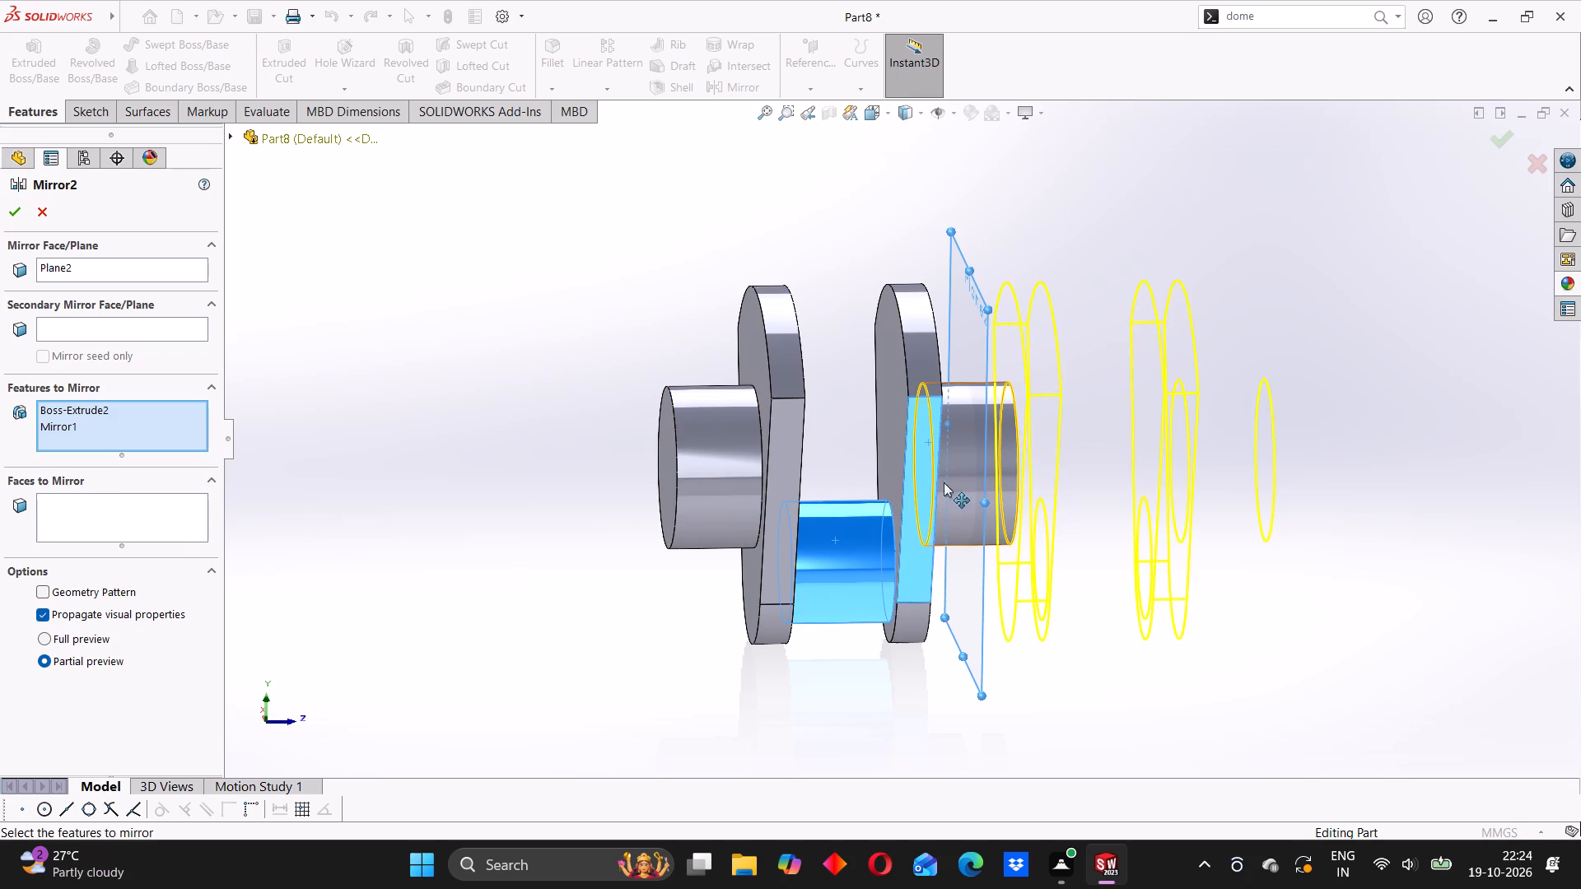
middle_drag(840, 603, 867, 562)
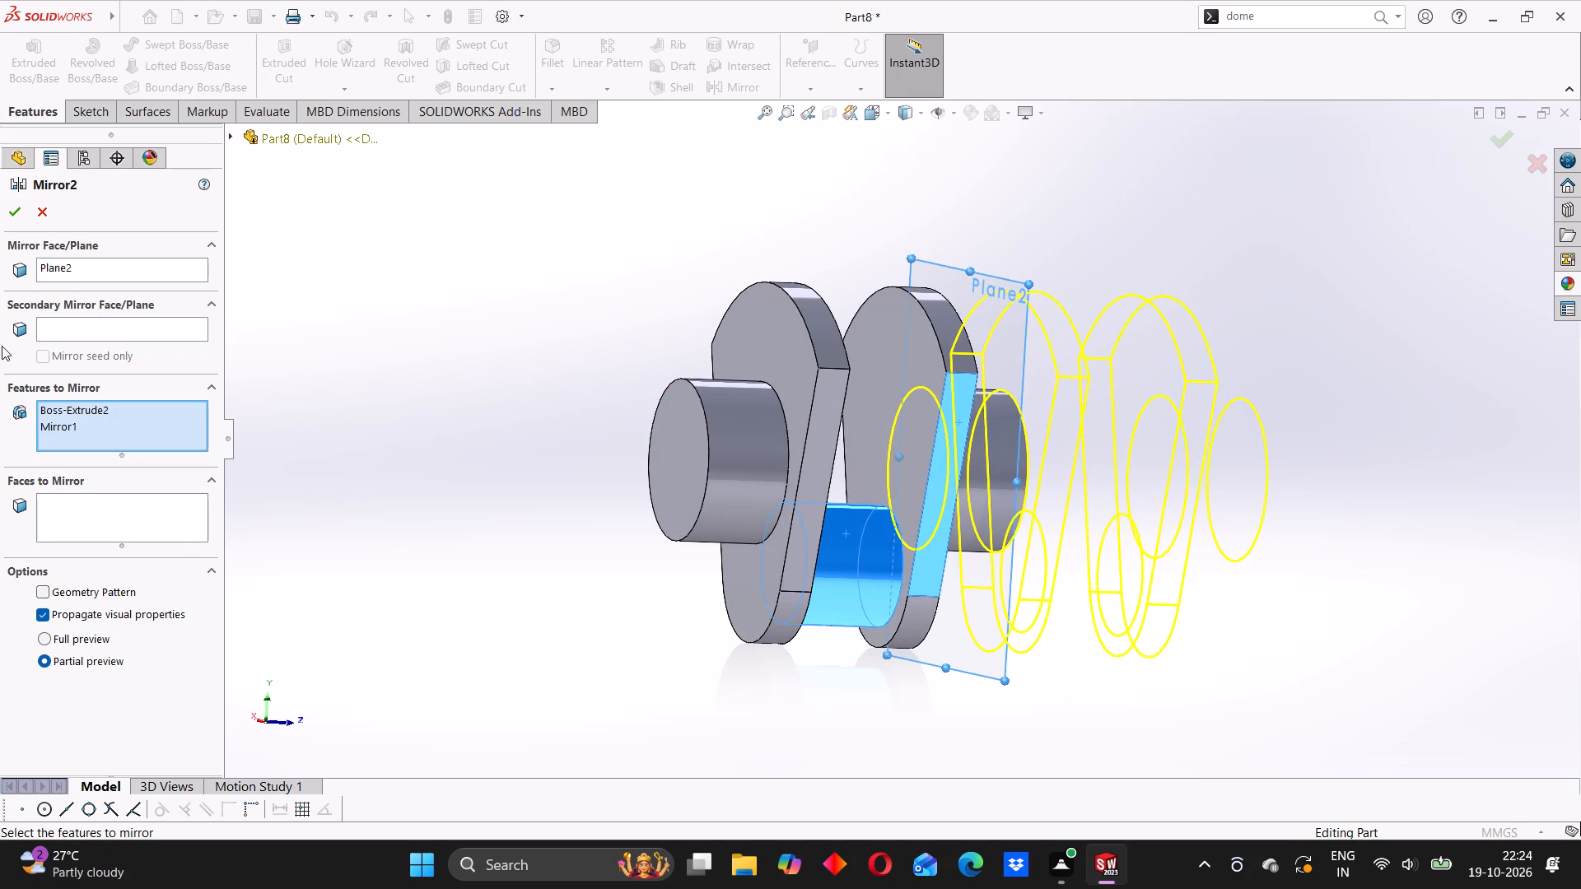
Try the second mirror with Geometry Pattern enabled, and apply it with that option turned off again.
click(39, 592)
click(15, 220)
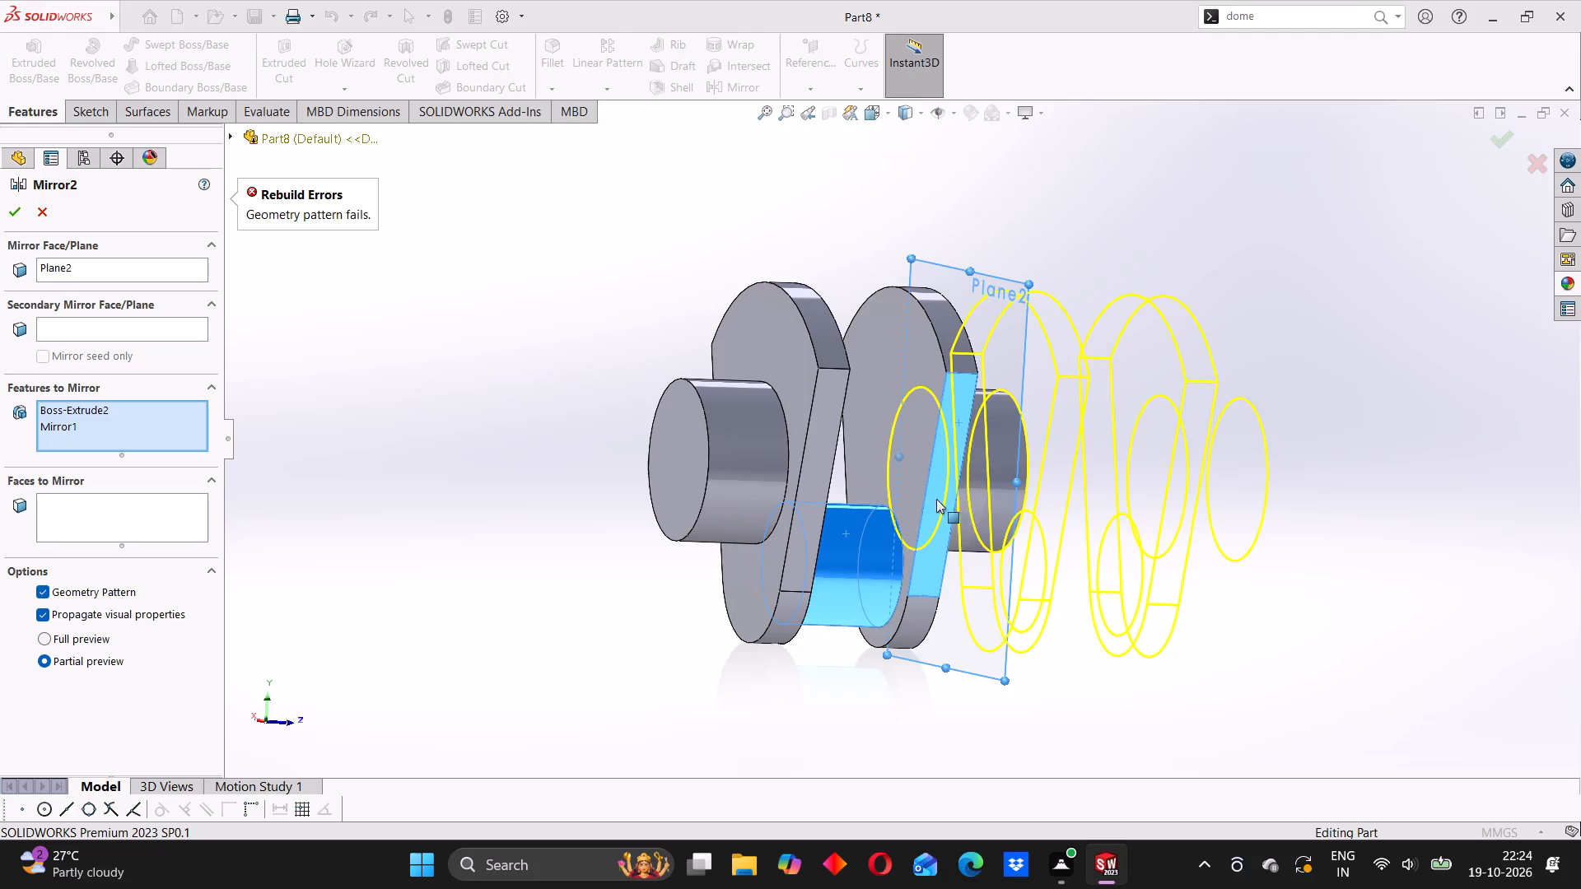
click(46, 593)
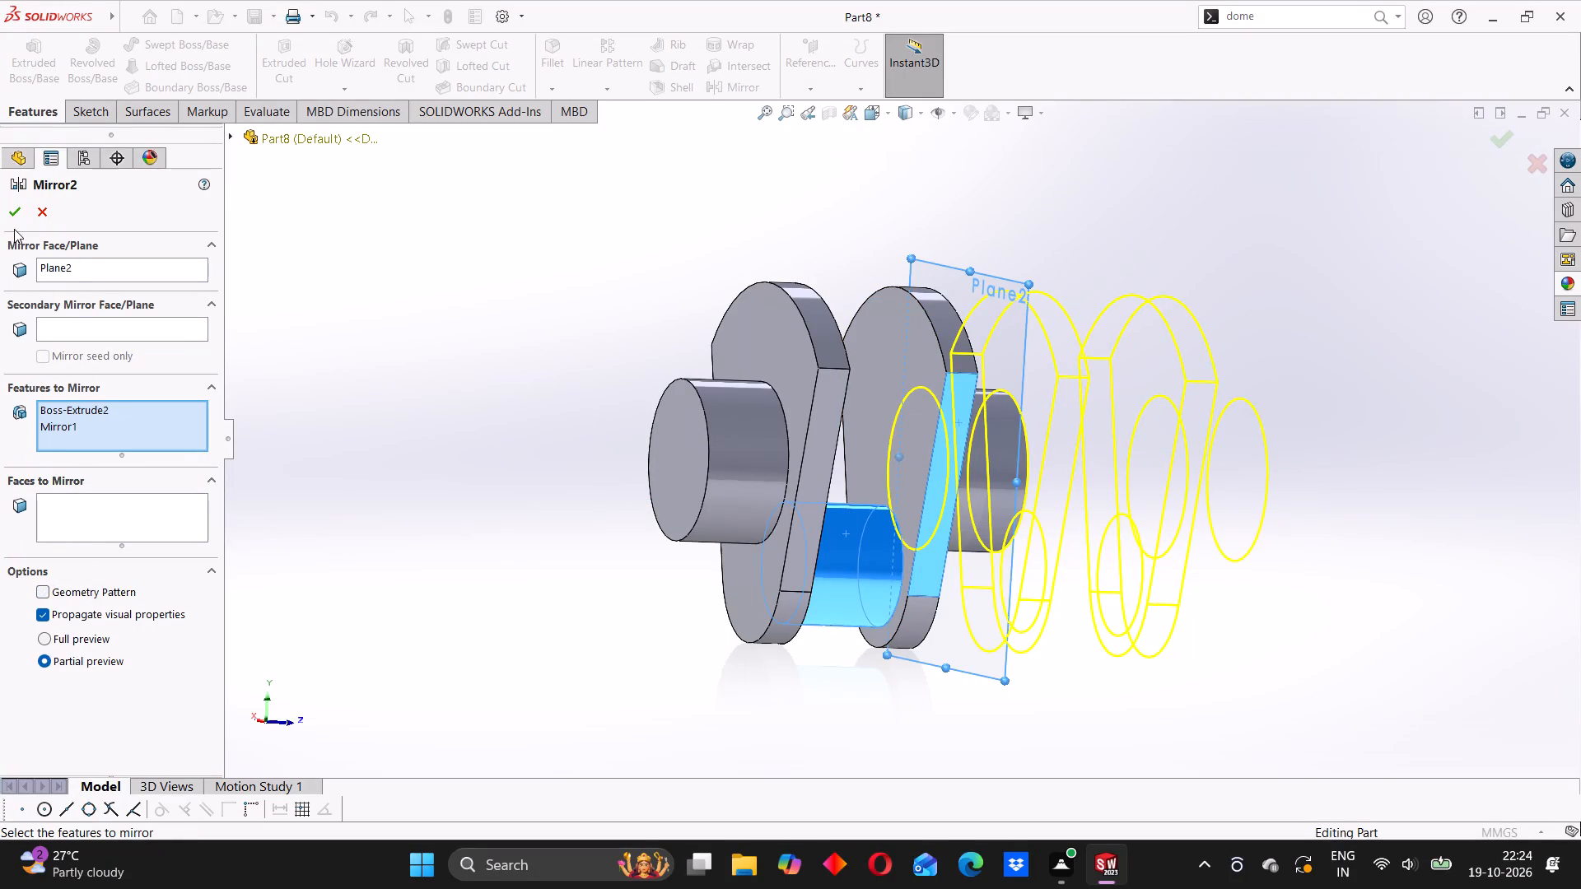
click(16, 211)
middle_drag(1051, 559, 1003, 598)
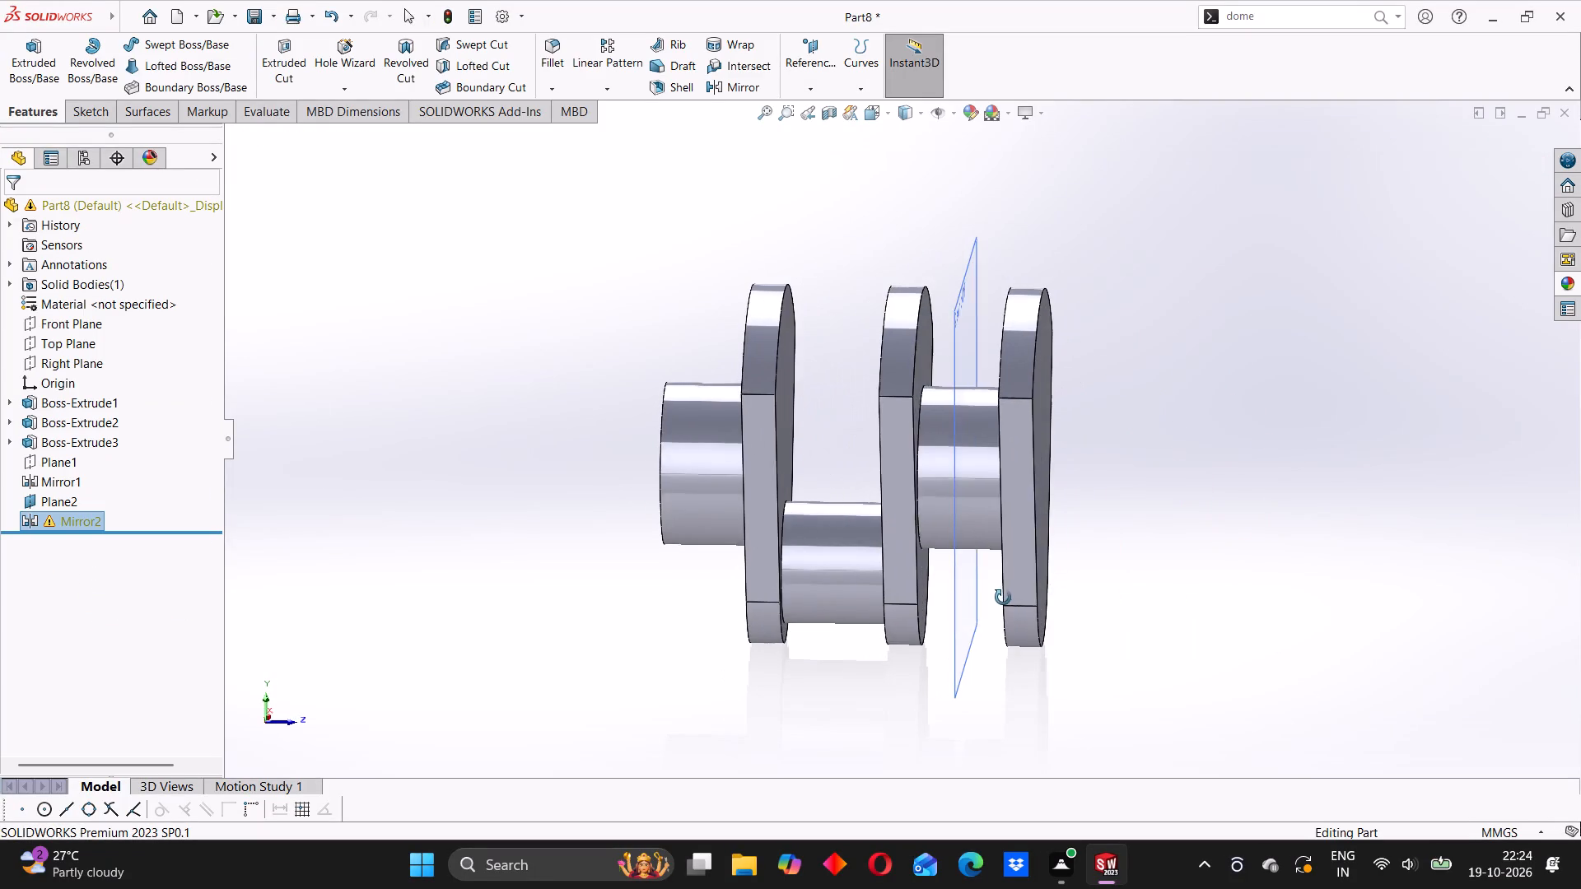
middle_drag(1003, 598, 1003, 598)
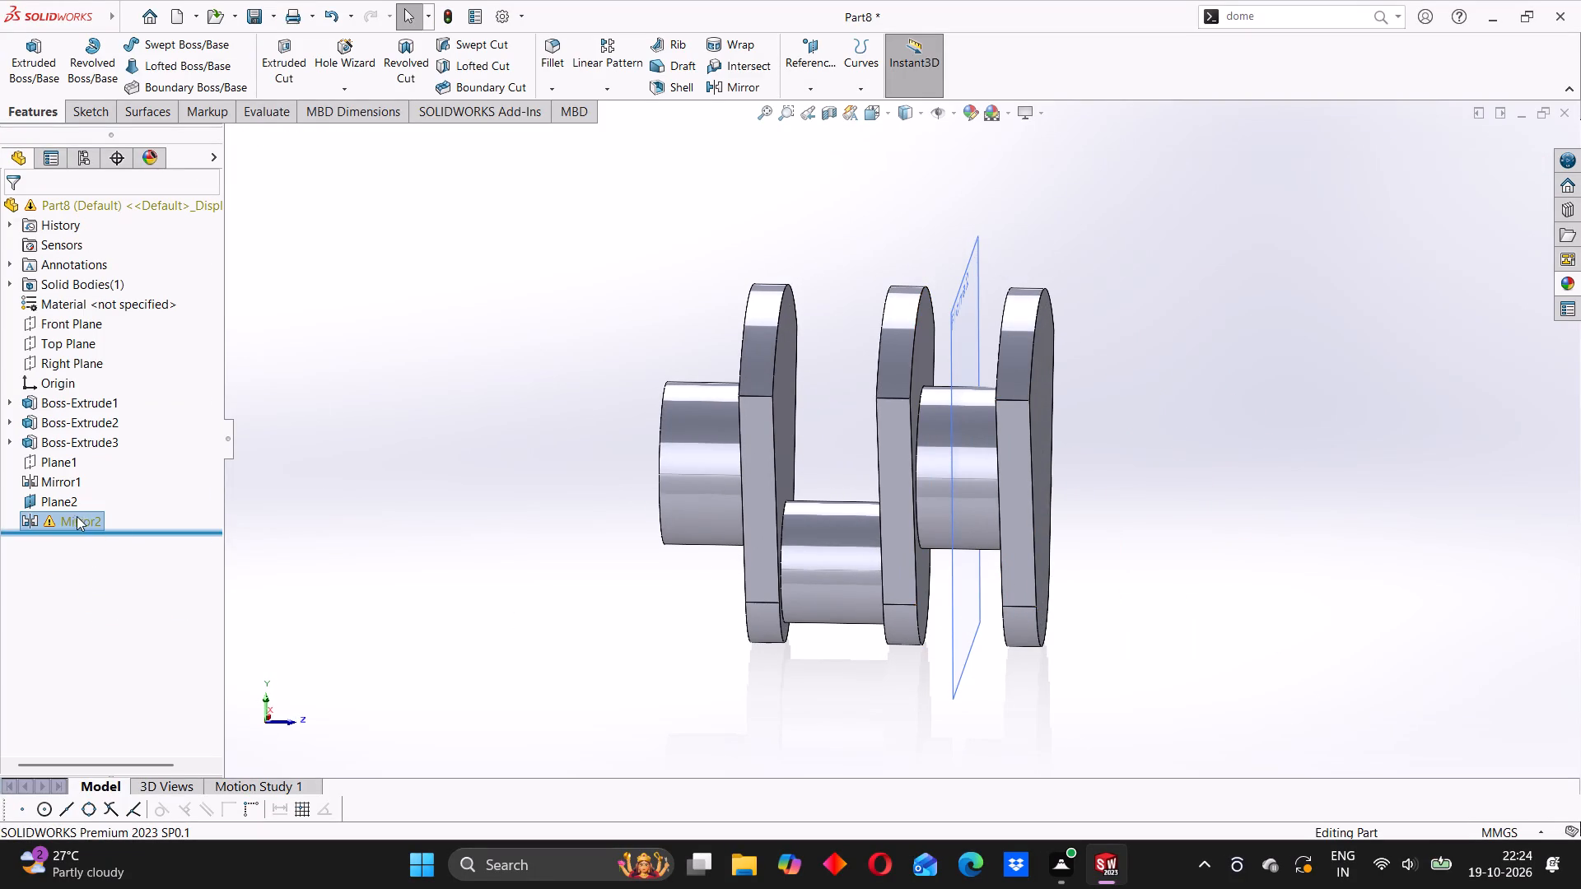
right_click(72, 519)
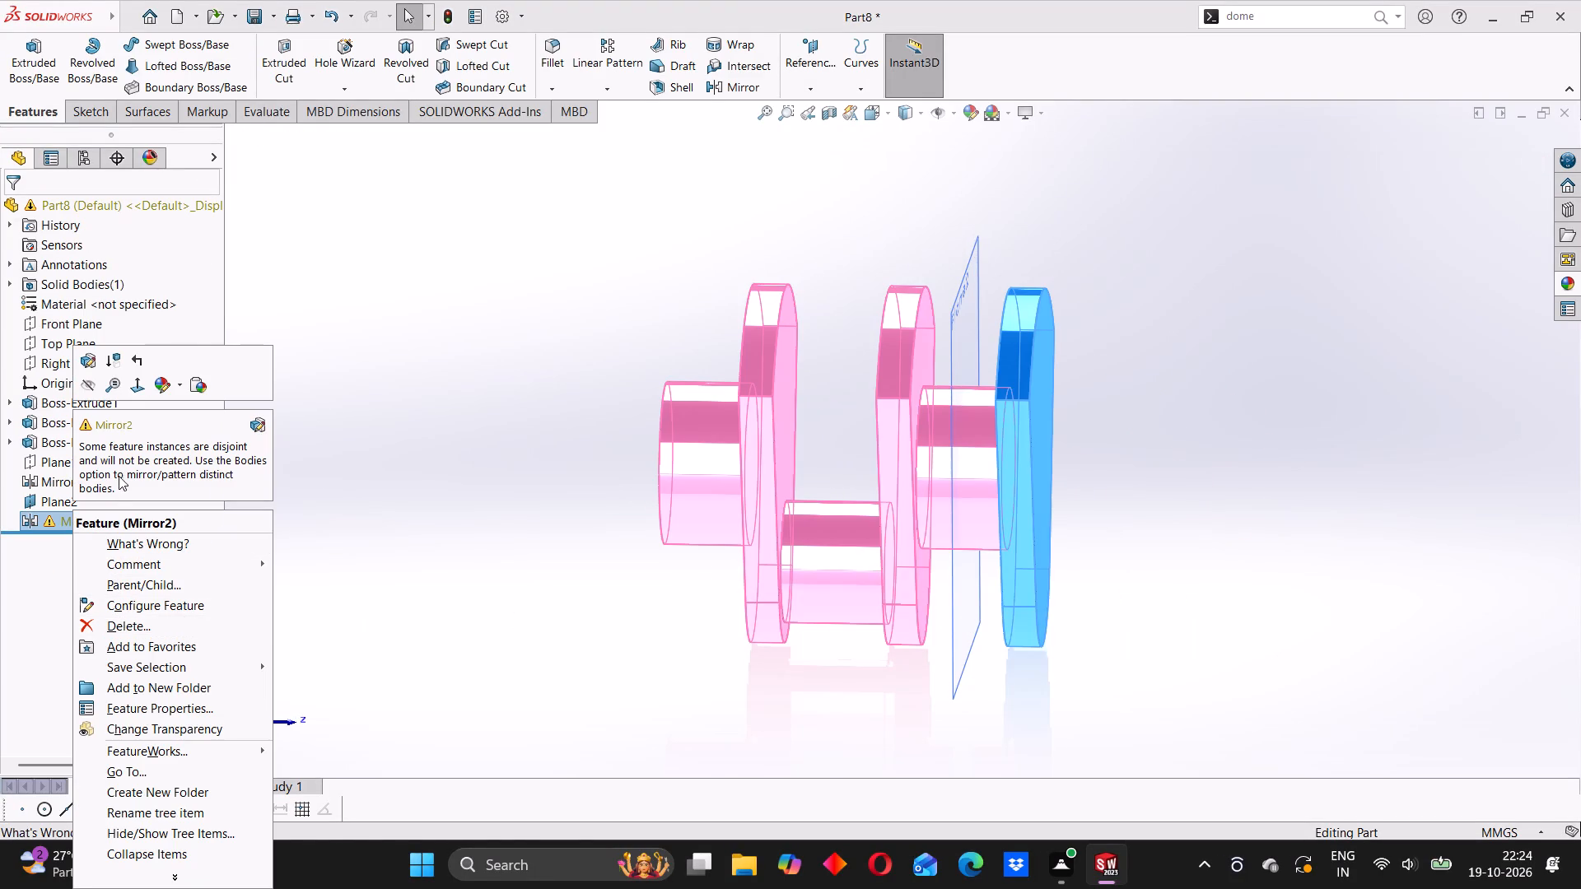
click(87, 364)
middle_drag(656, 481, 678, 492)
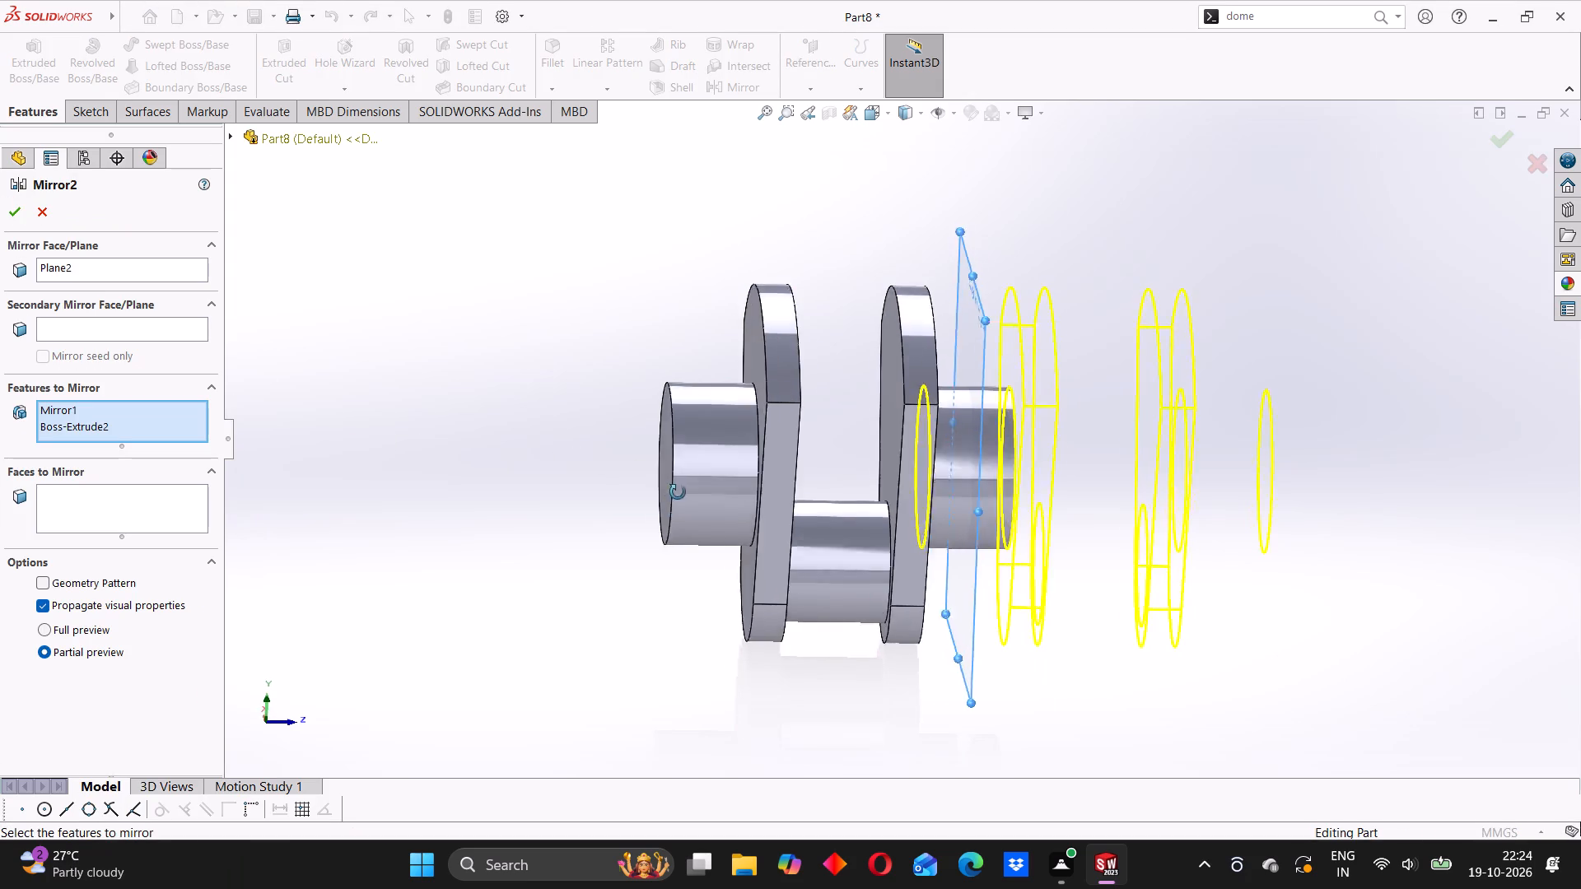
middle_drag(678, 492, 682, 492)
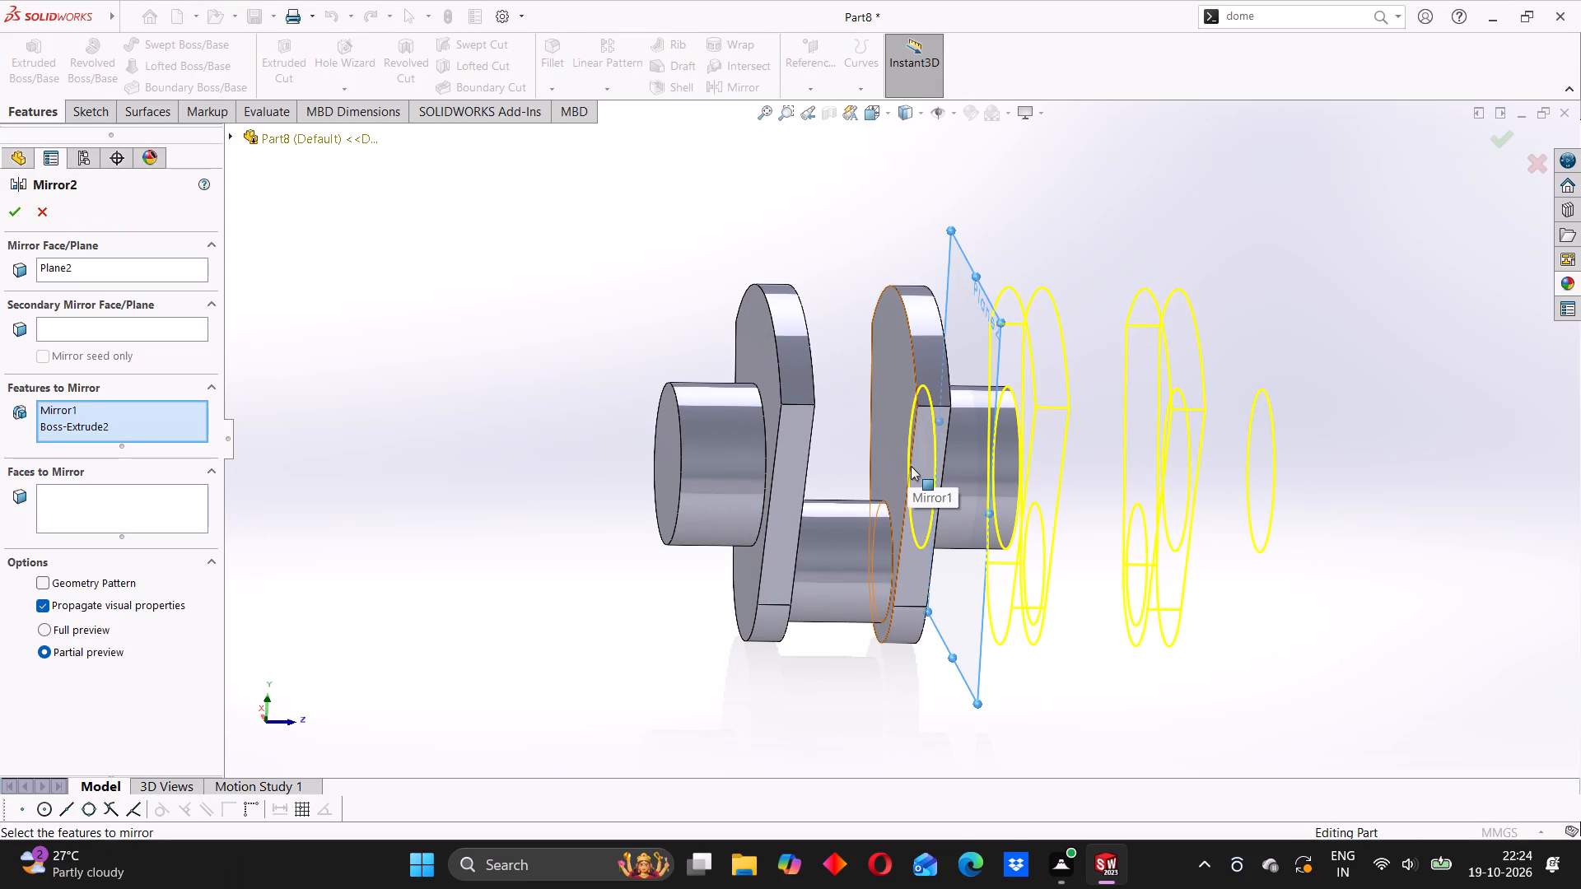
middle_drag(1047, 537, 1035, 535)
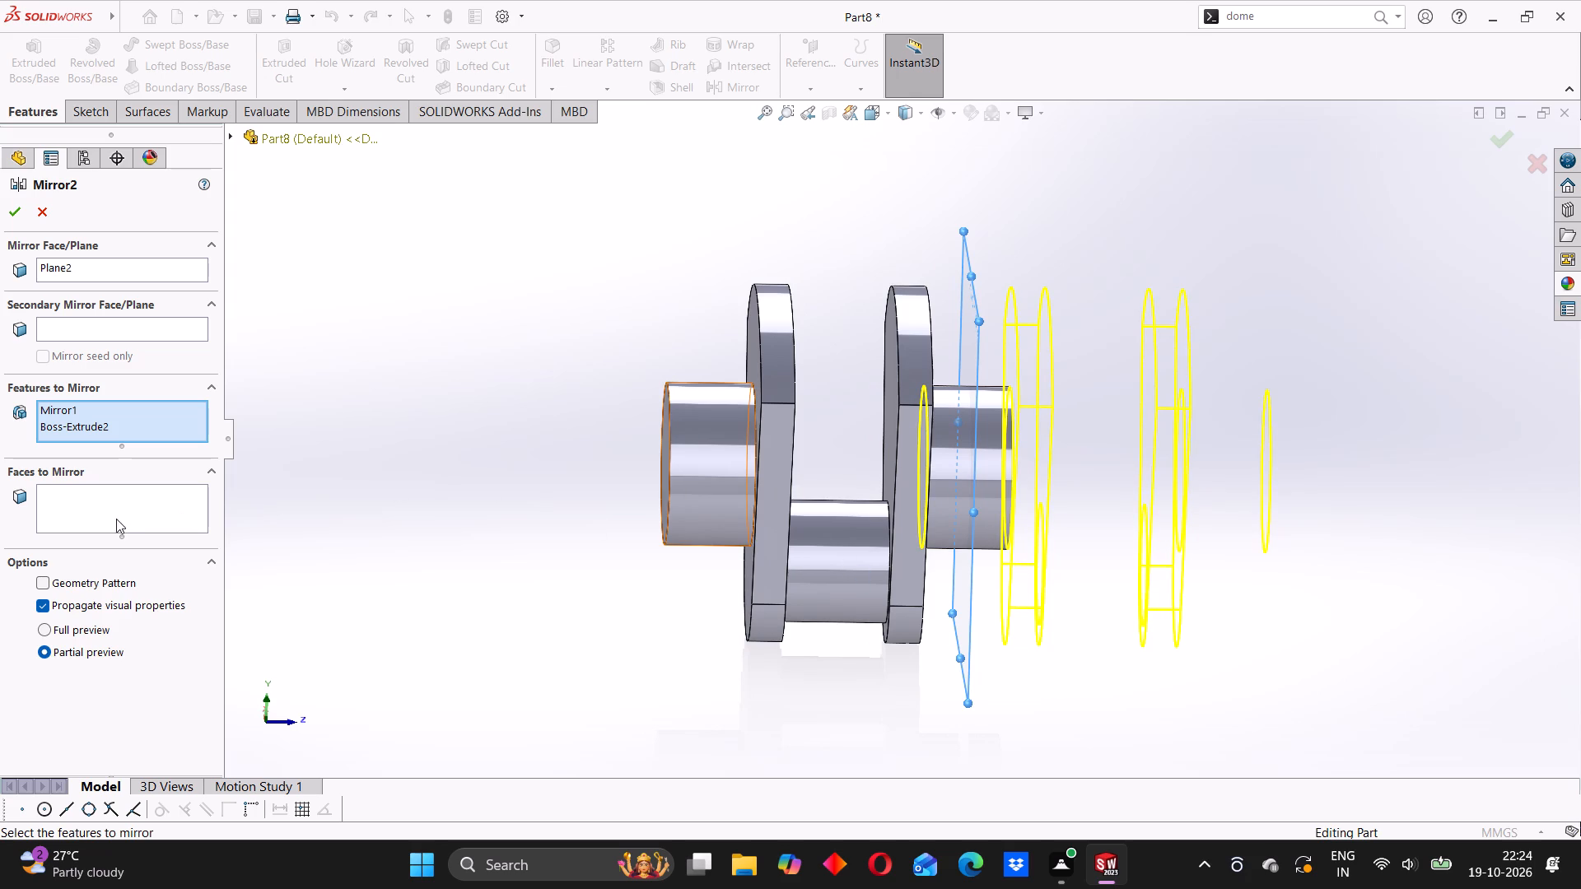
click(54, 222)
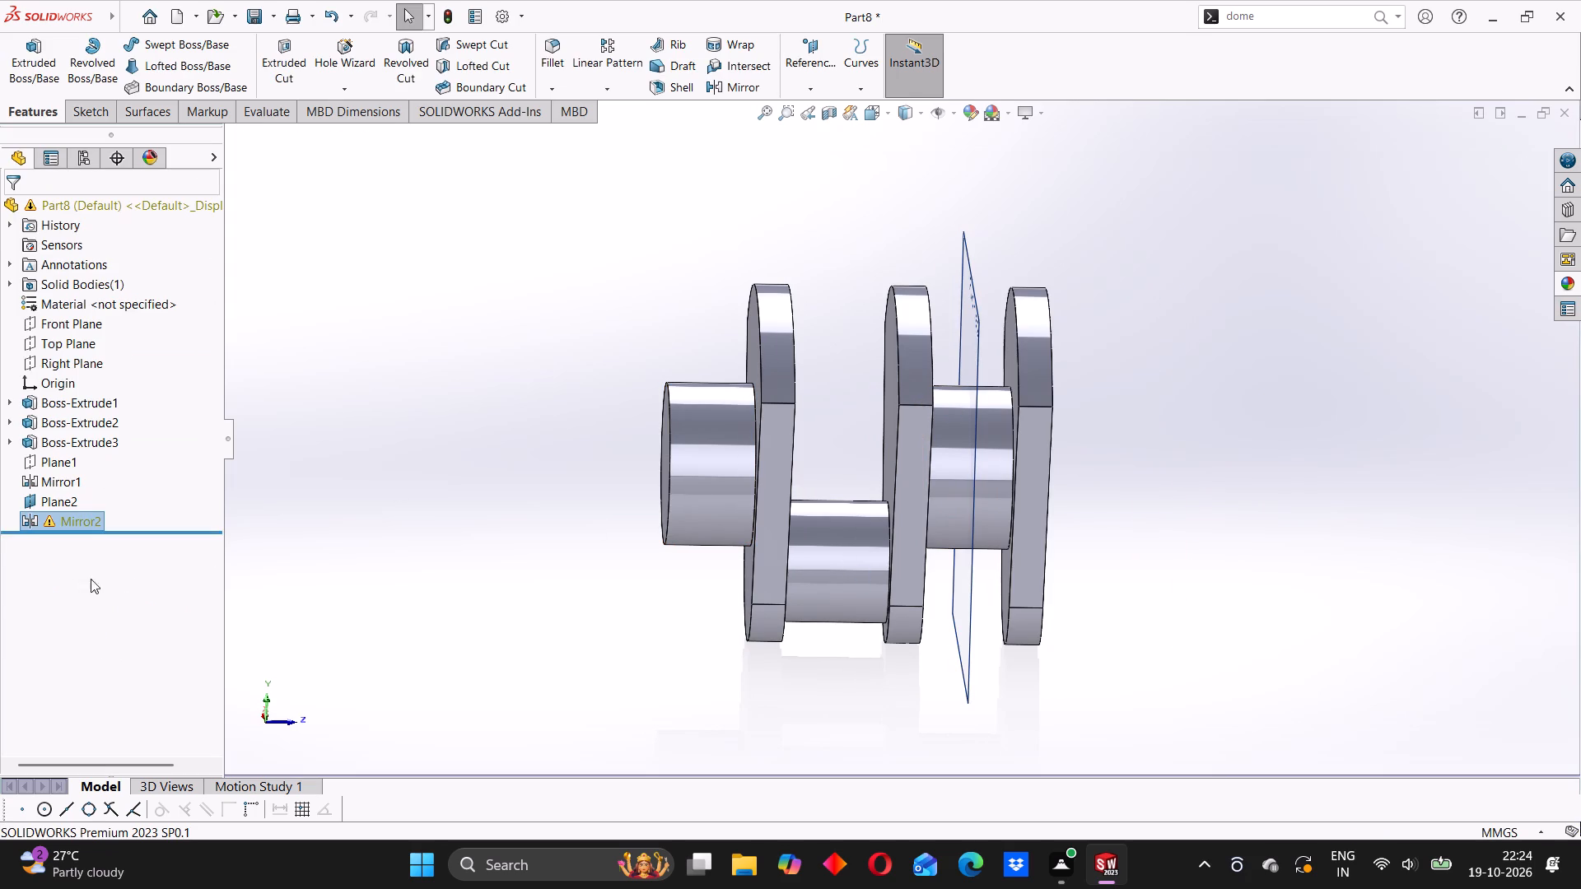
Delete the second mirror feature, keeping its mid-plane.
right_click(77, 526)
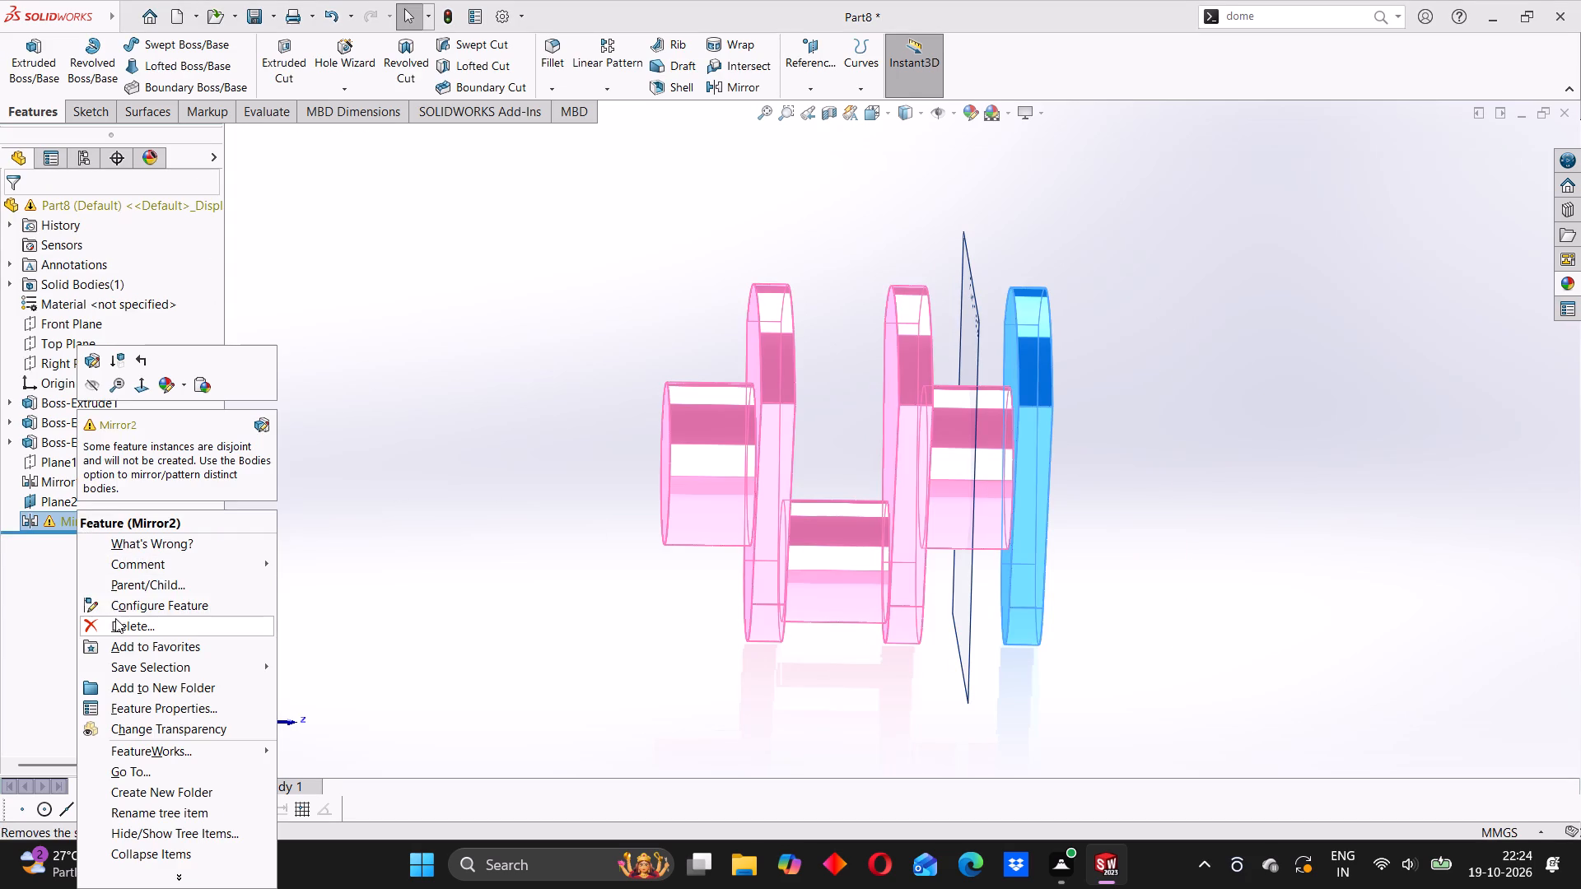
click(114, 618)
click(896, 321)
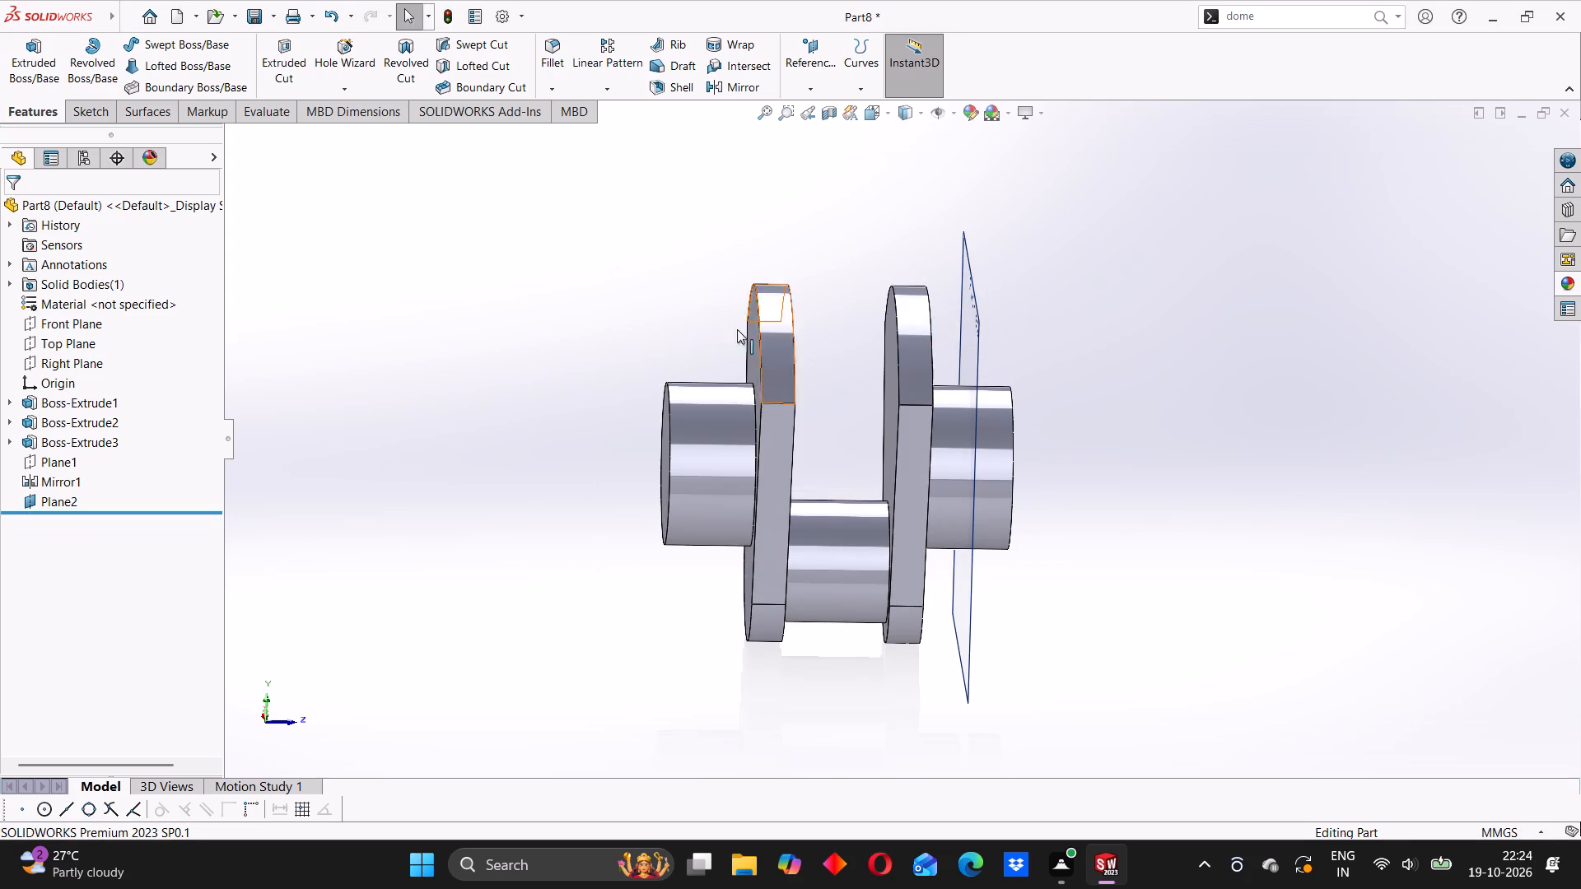
Mirror the whole crankshaft body about the mid-plane through the mirrored 38 mm boss, with Merge solids on.
click(603, 86)
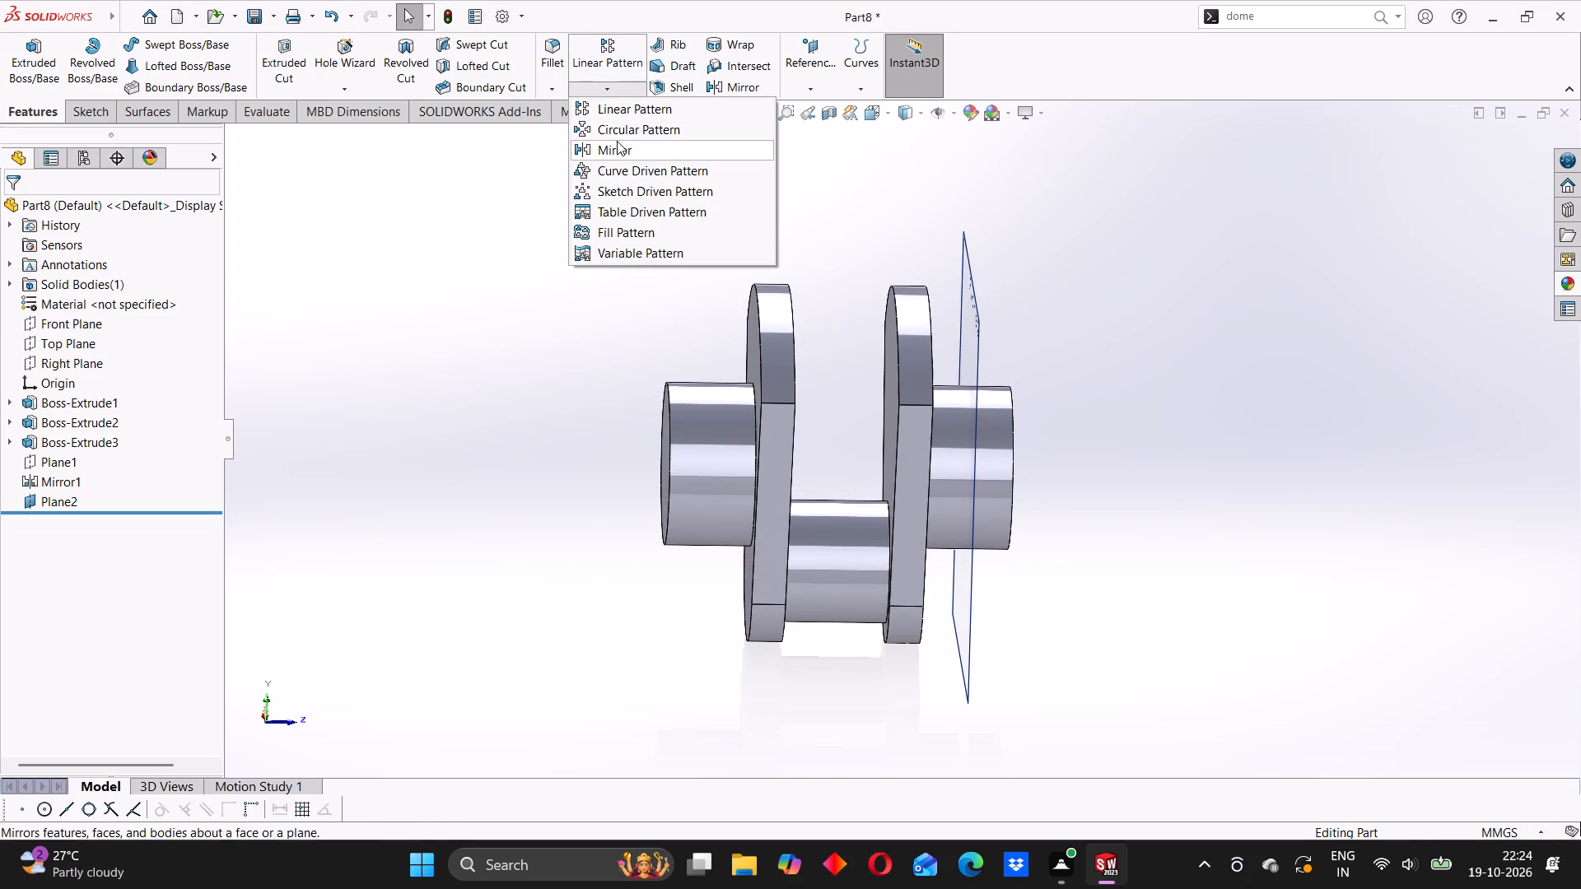
click(617, 141)
click(974, 313)
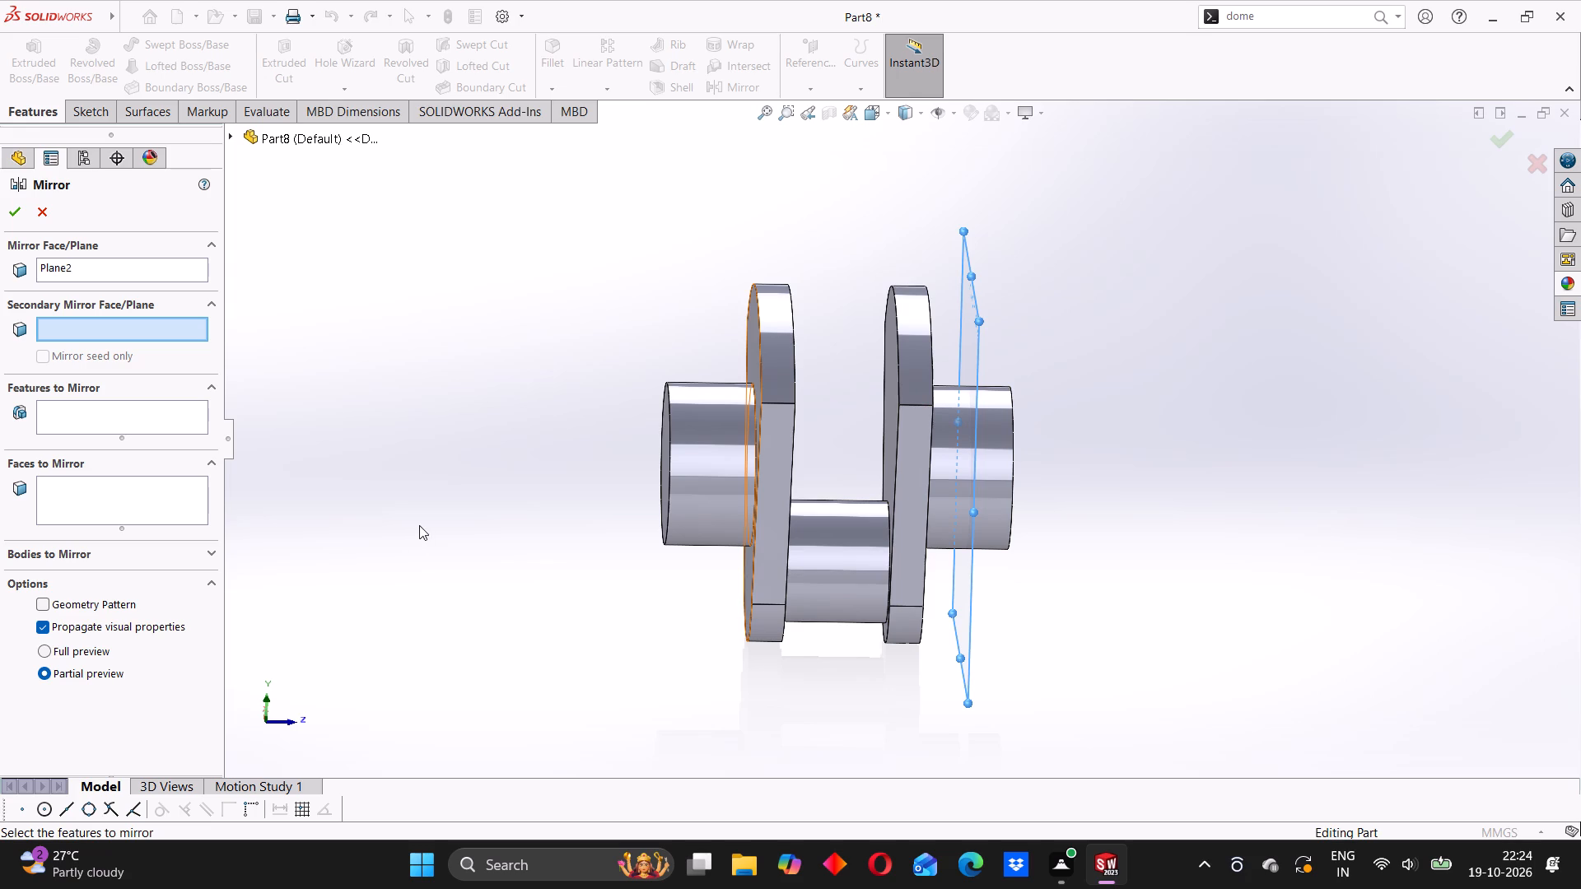
click(101, 555)
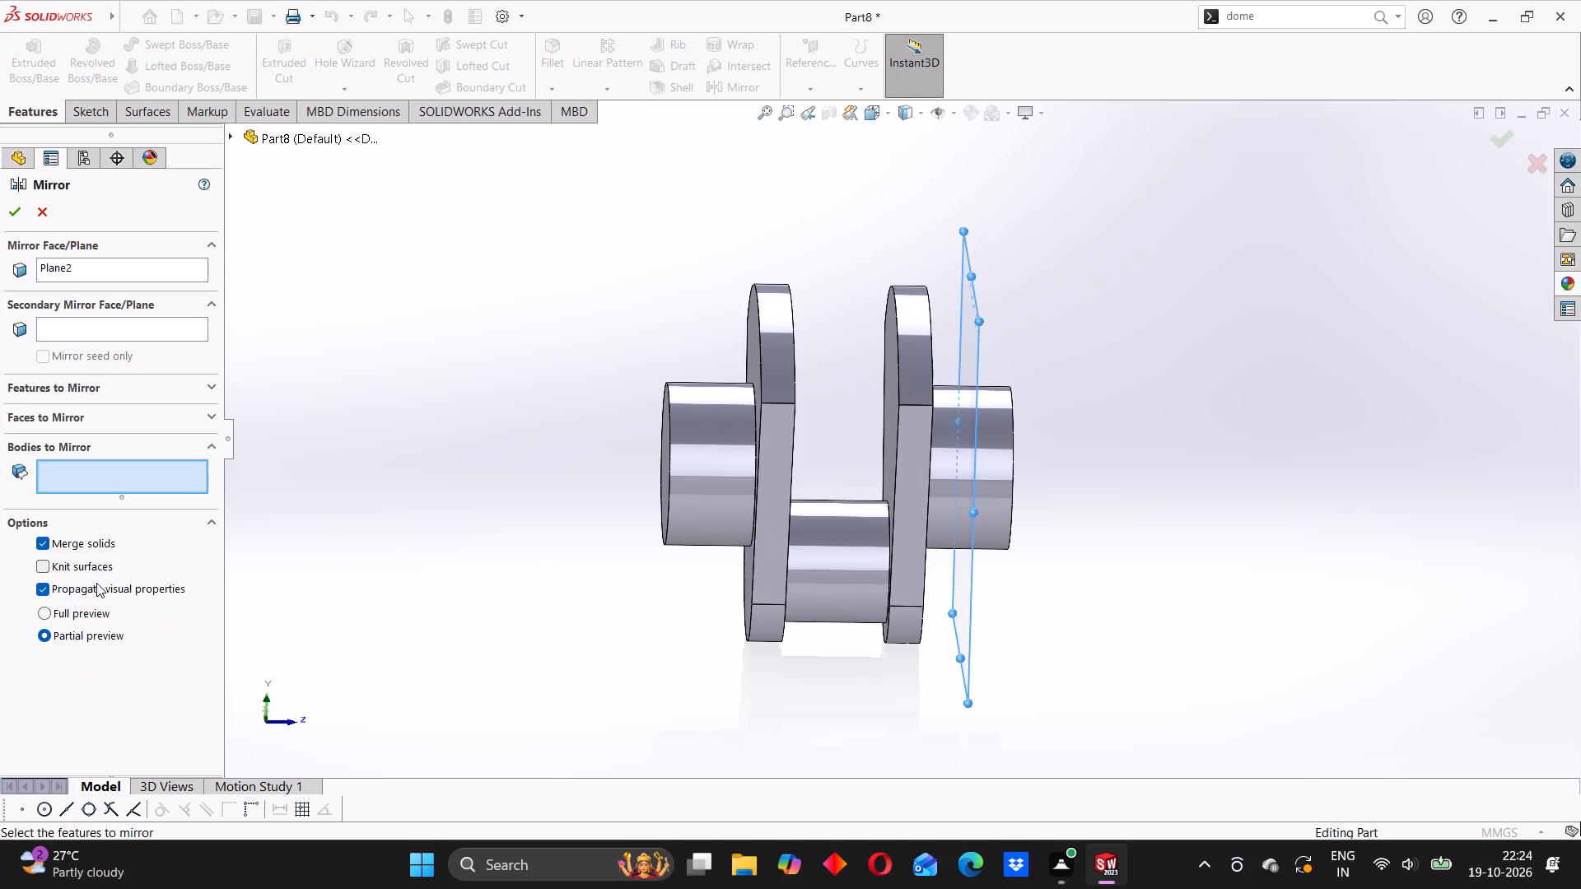
click(235, 138)
click(297, 416)
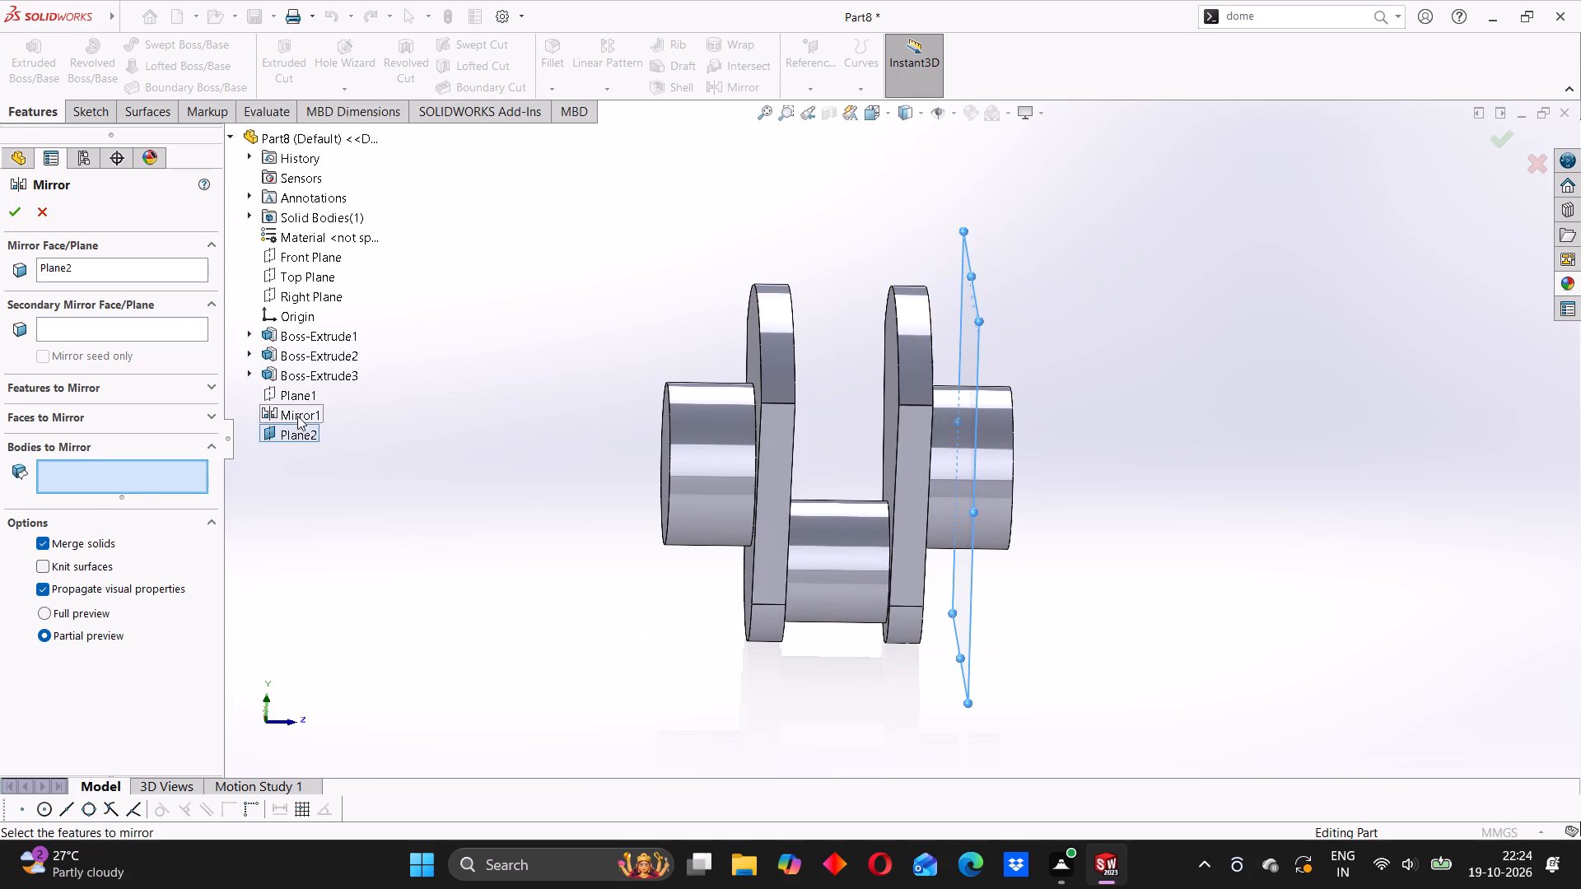
click(286, 414)
click(298, 412)
click(832, 532)
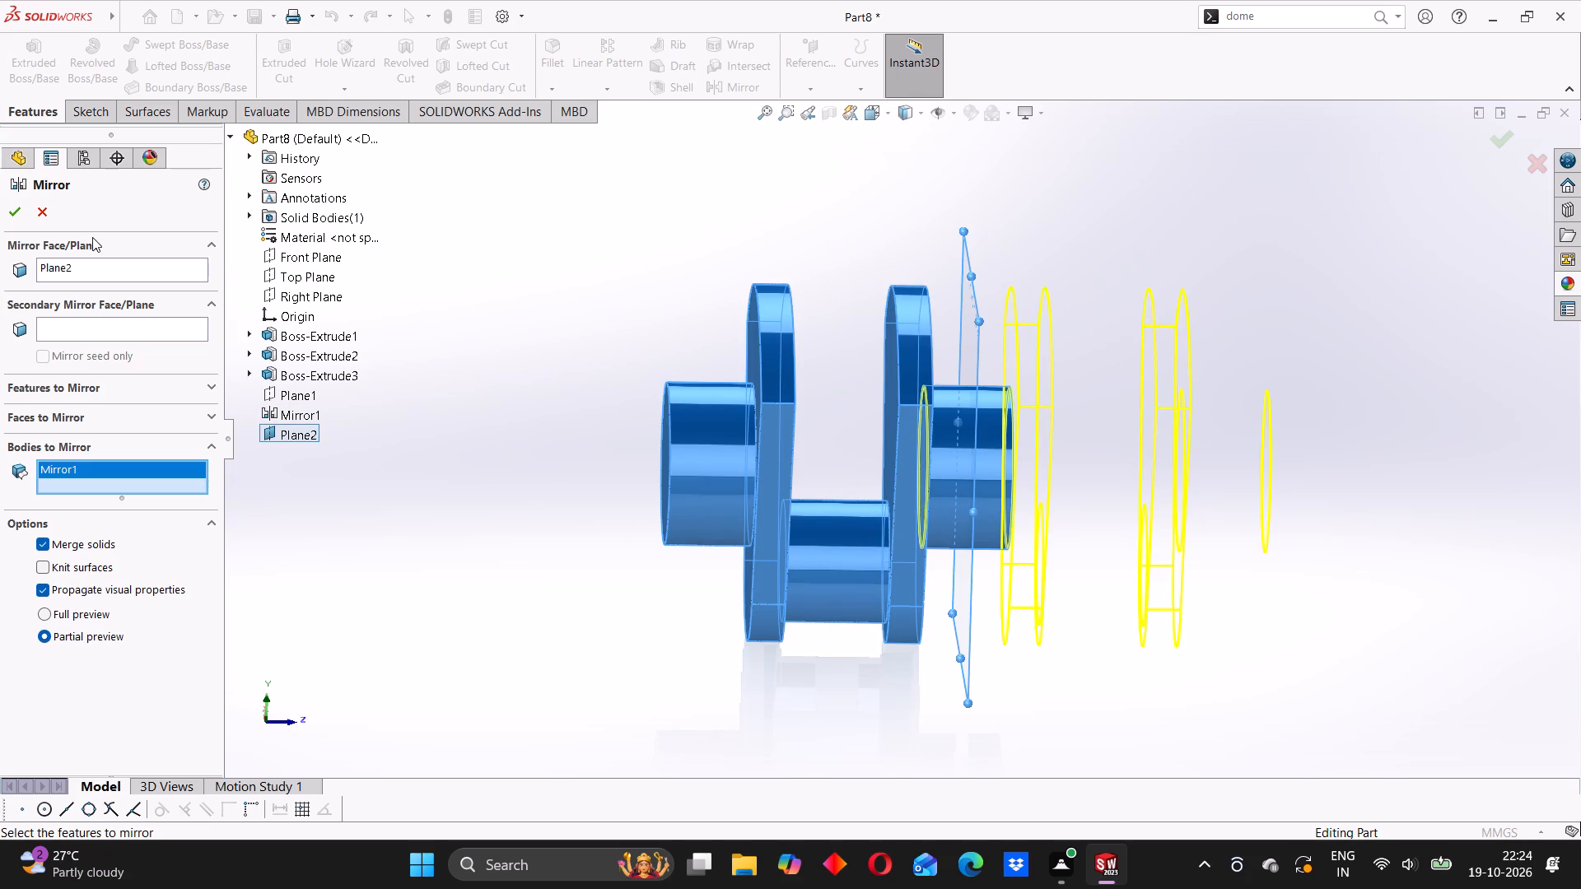
click(13, 207)
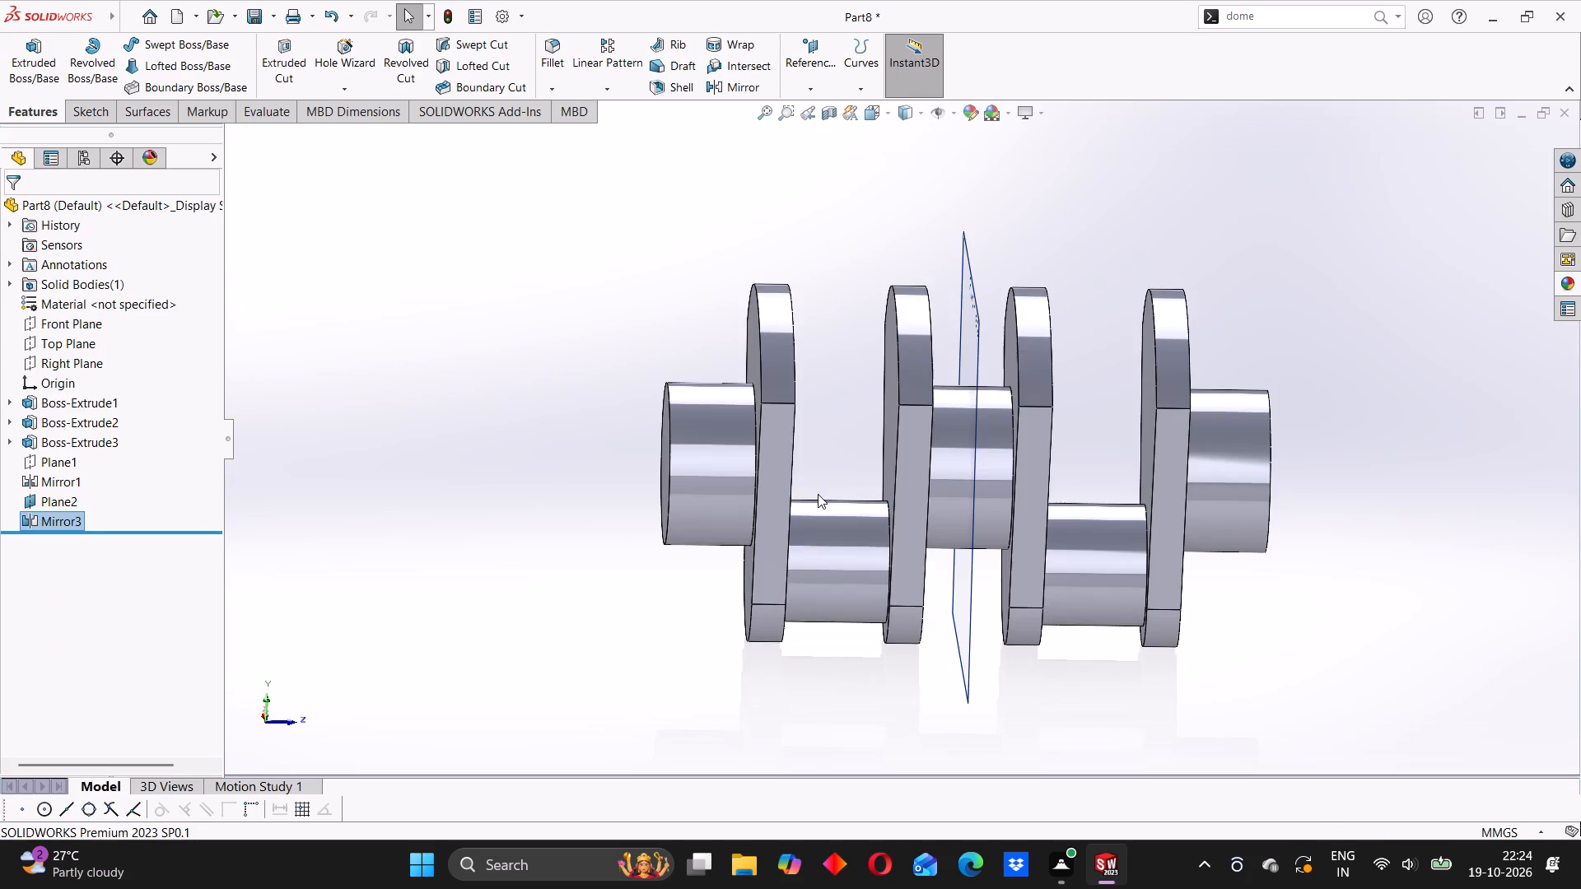
Inspect the mirrored crankshaft from several angles, checking the arrangement of its webs, journals and crankpins.
middle_drag(818, 494, 854, 468)
click(633, 463)
scroll(1053, 396, down, 2)
scroll(1065, 433, up, 3)
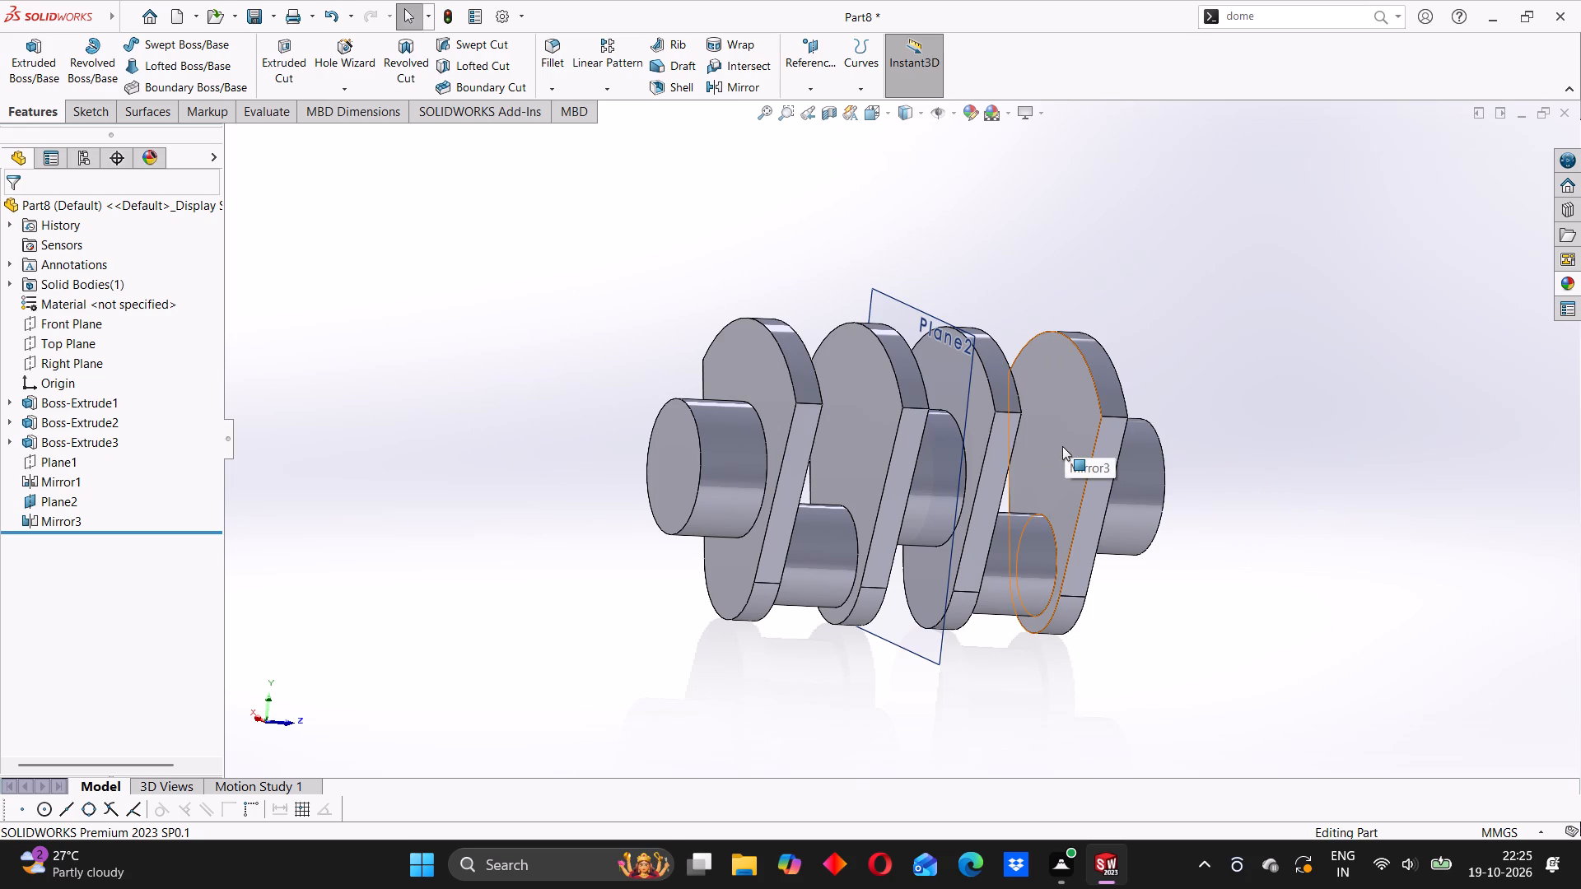
scroll(1062, 469, up, 2)
middle_drag(1067, 467, 982, 510)
middle_drag(1059, 441, 1028, 472)
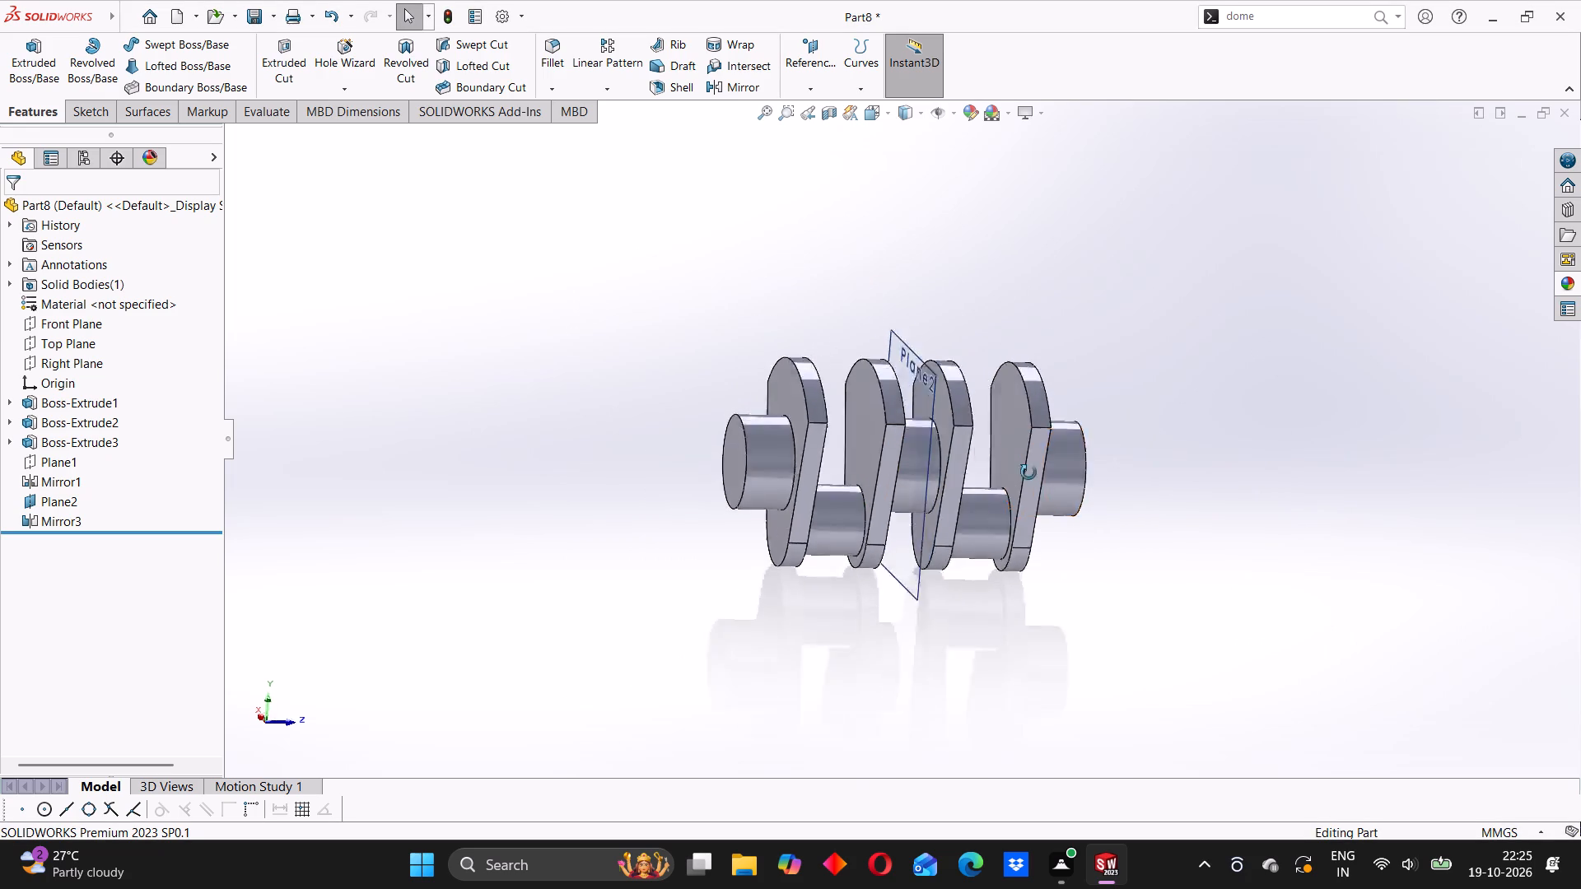
middle_drag(1028, 472, 982, 505)
scroll(958, 440, down, 3)
middle_drag(794, 503, 839, 477)
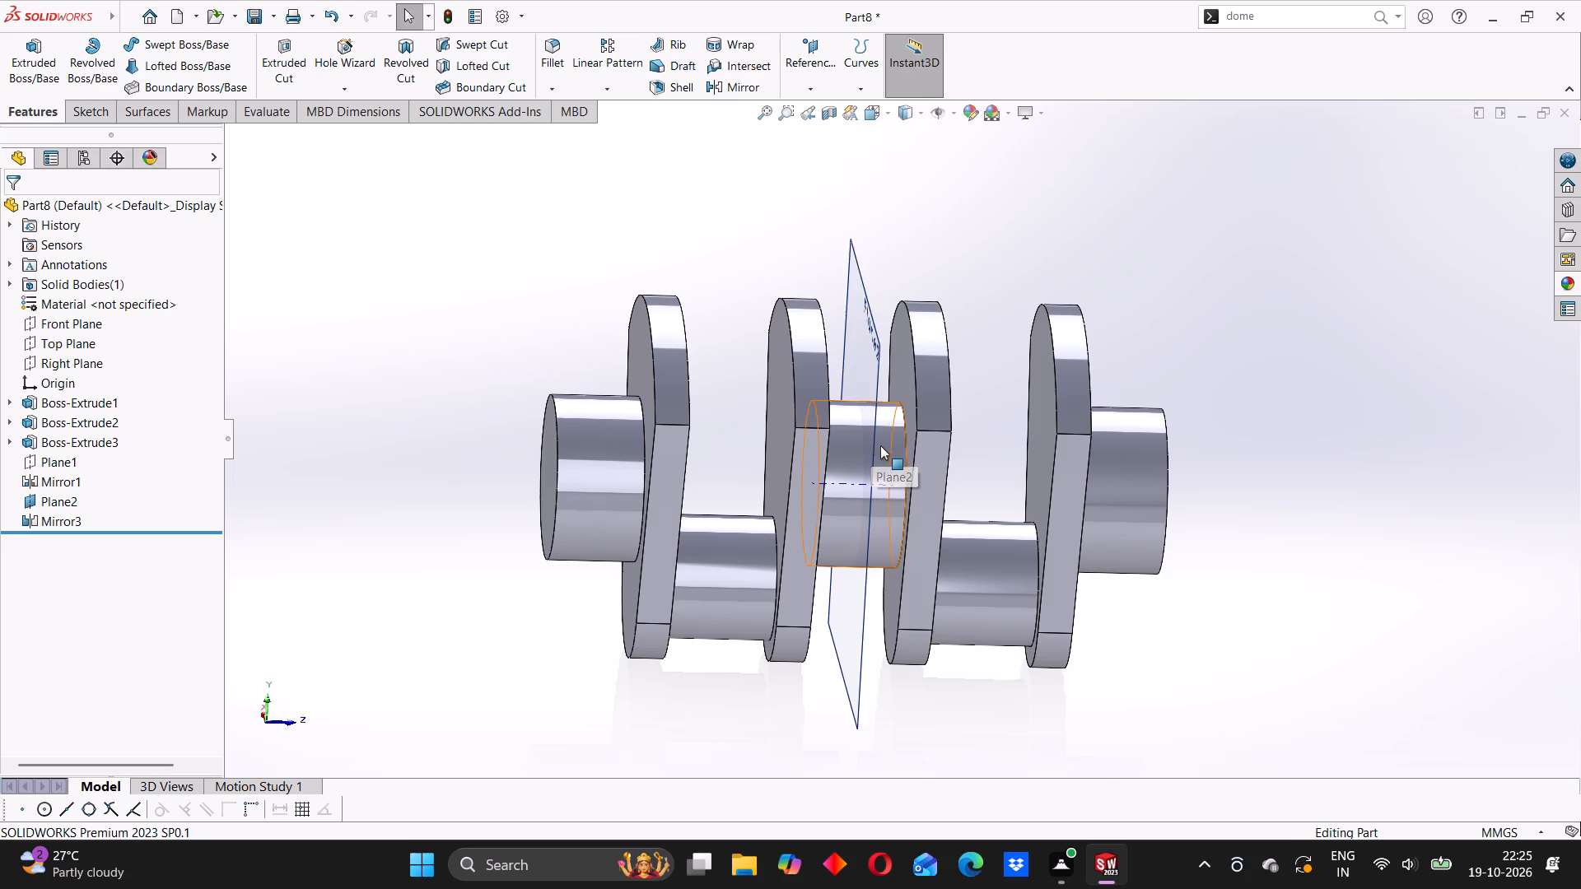
scroll(864, 365, down, 4)
middle_drag(872, 361, 898, 351)
scroll(879, 342, up, 4)
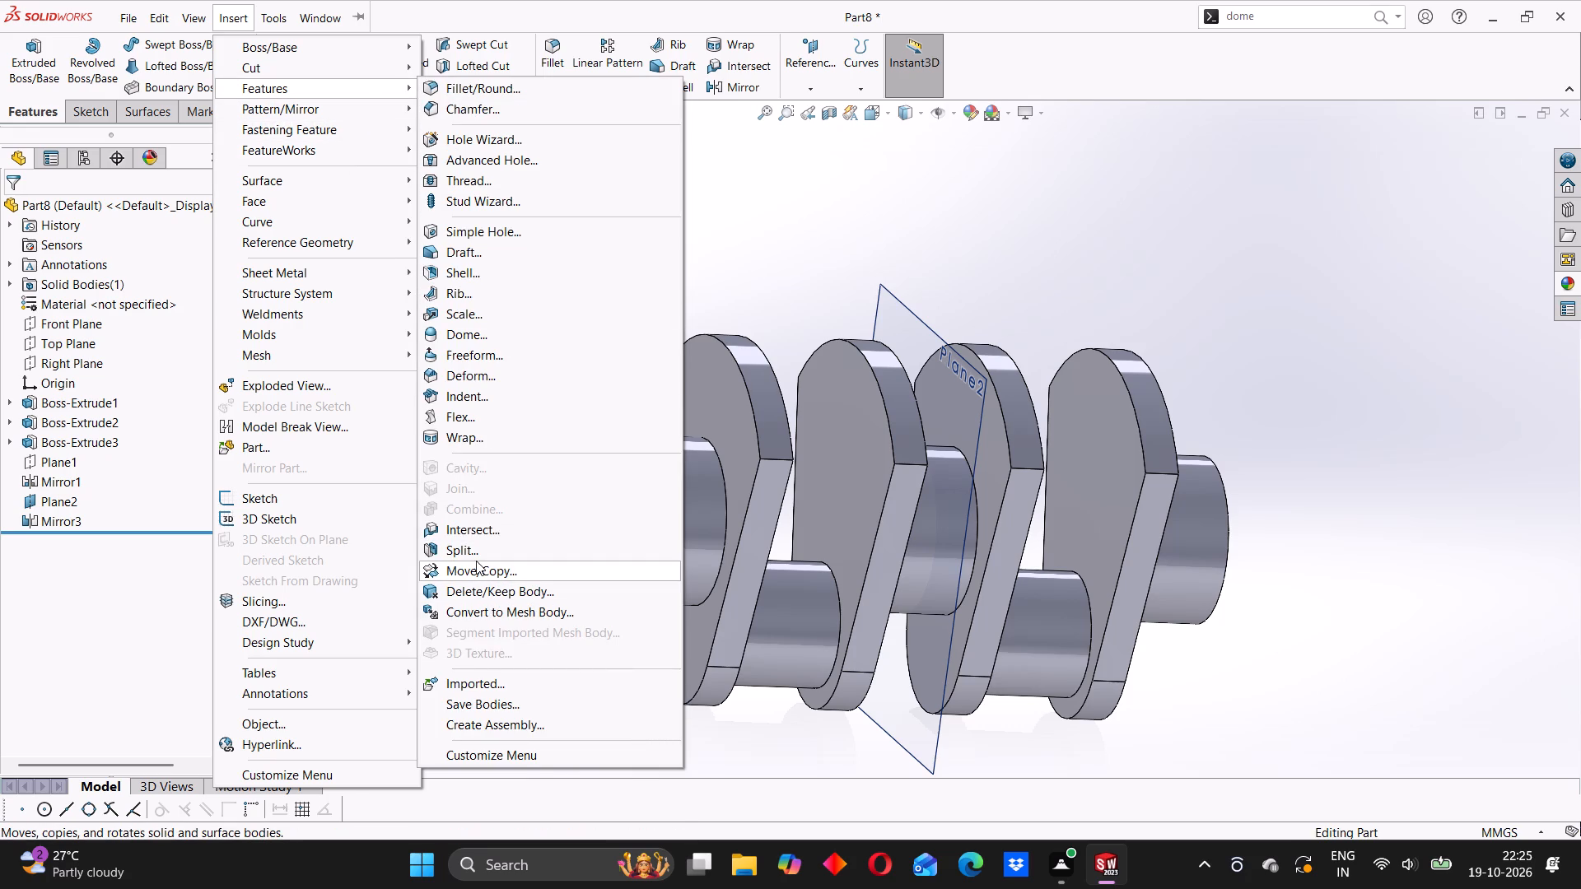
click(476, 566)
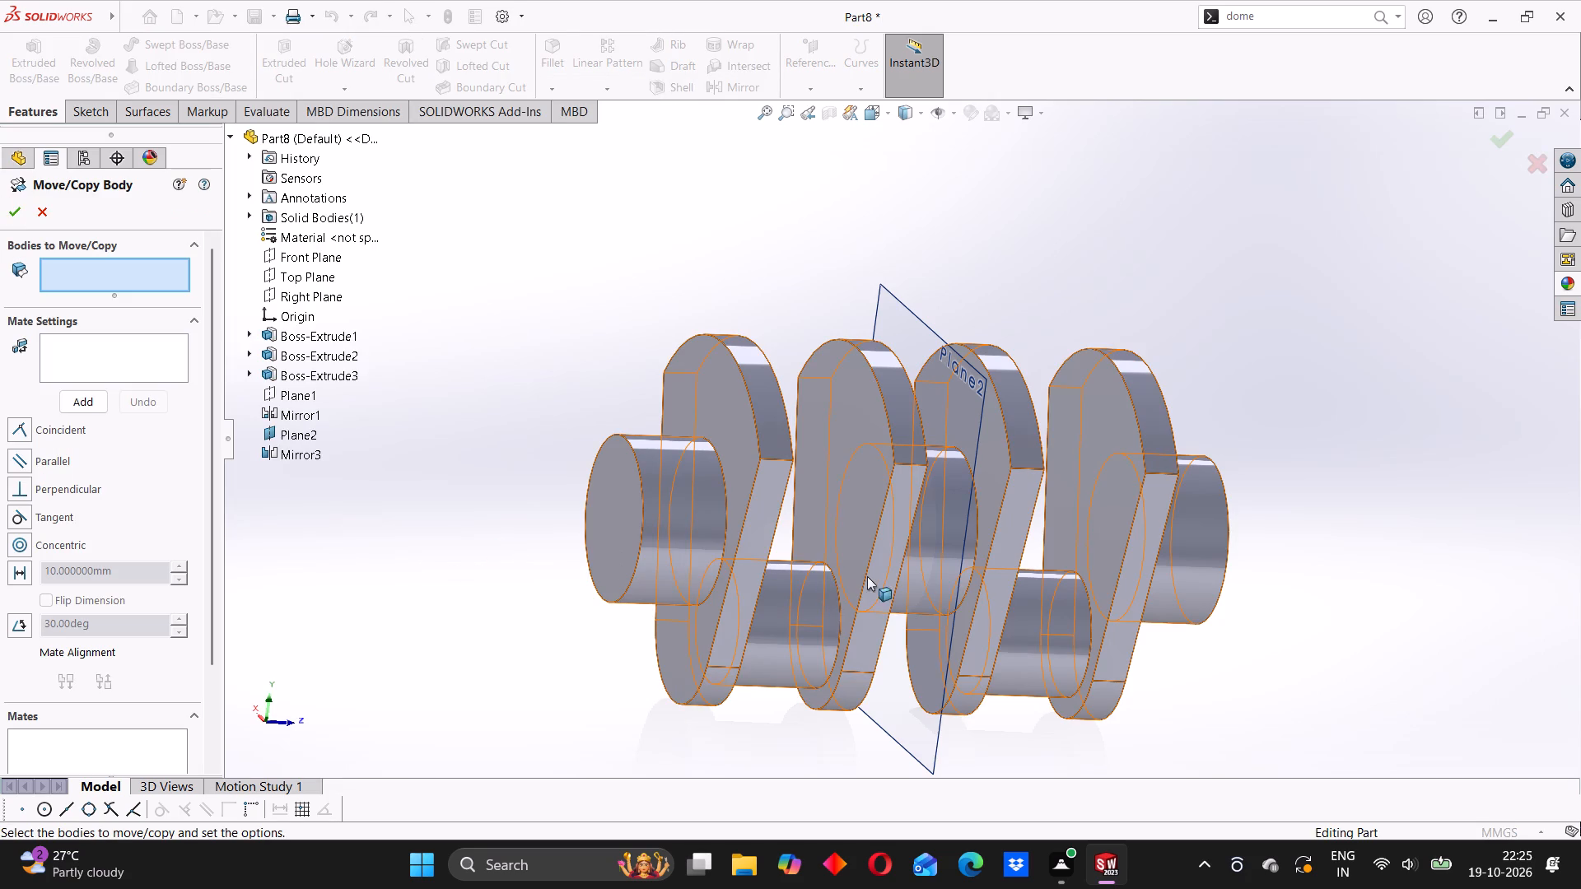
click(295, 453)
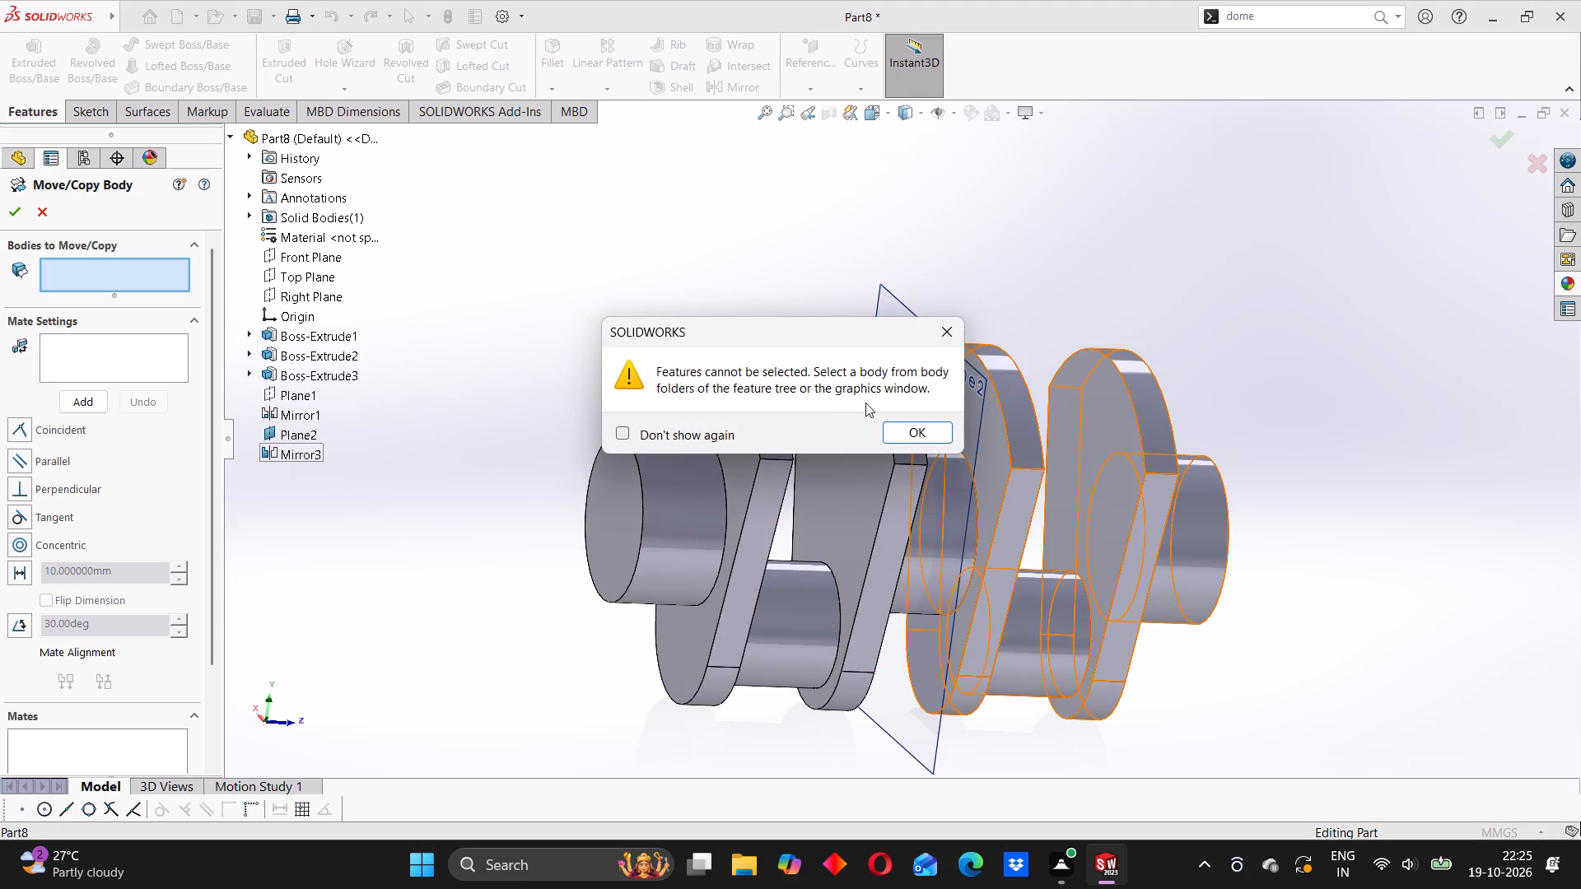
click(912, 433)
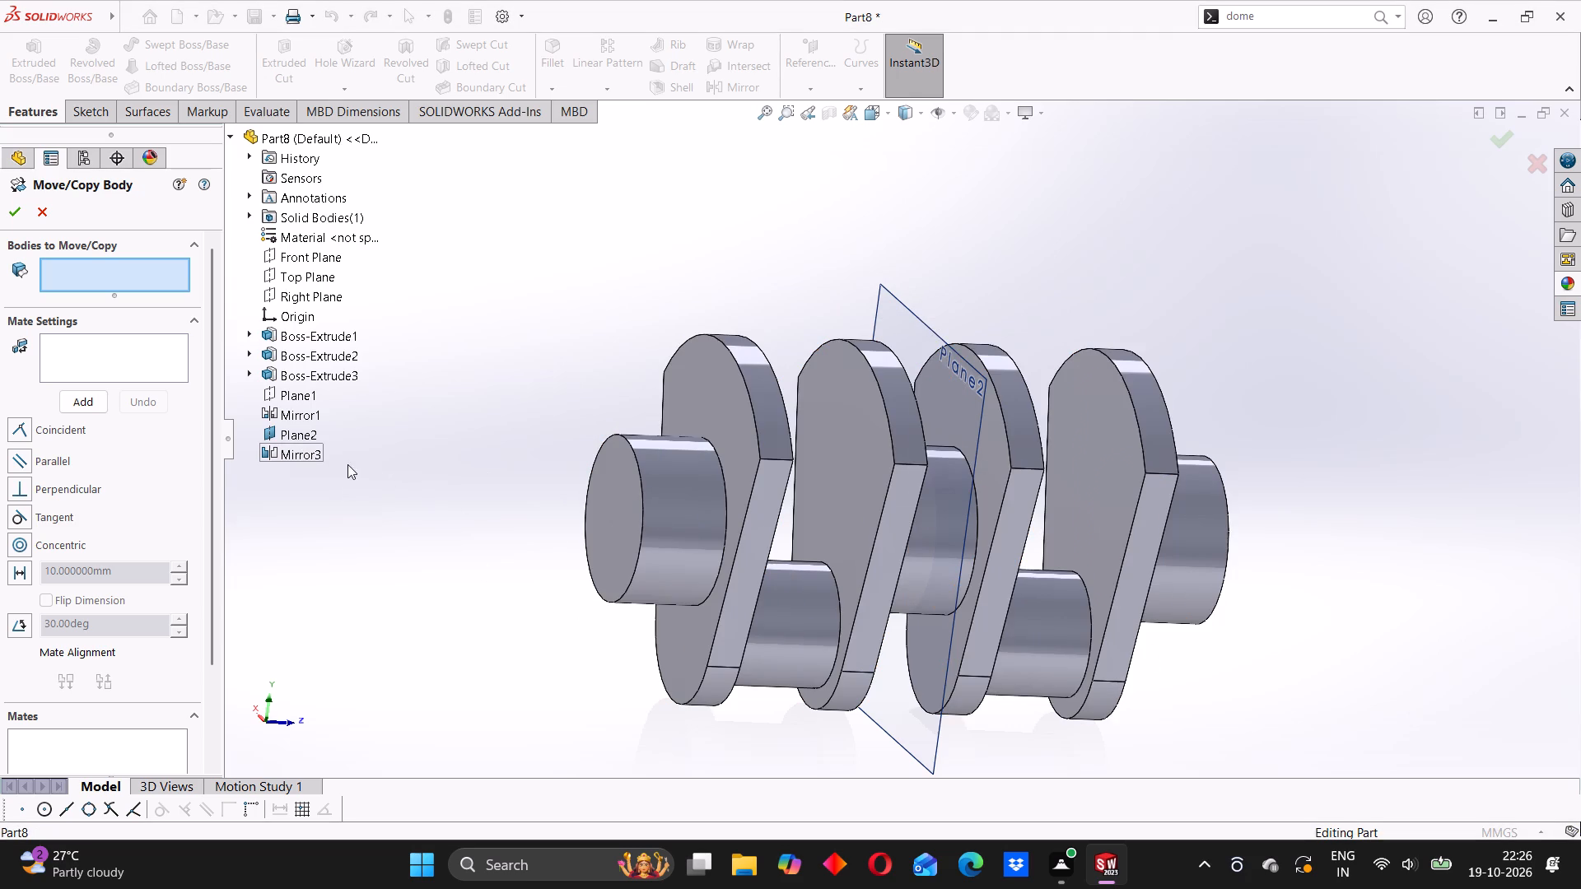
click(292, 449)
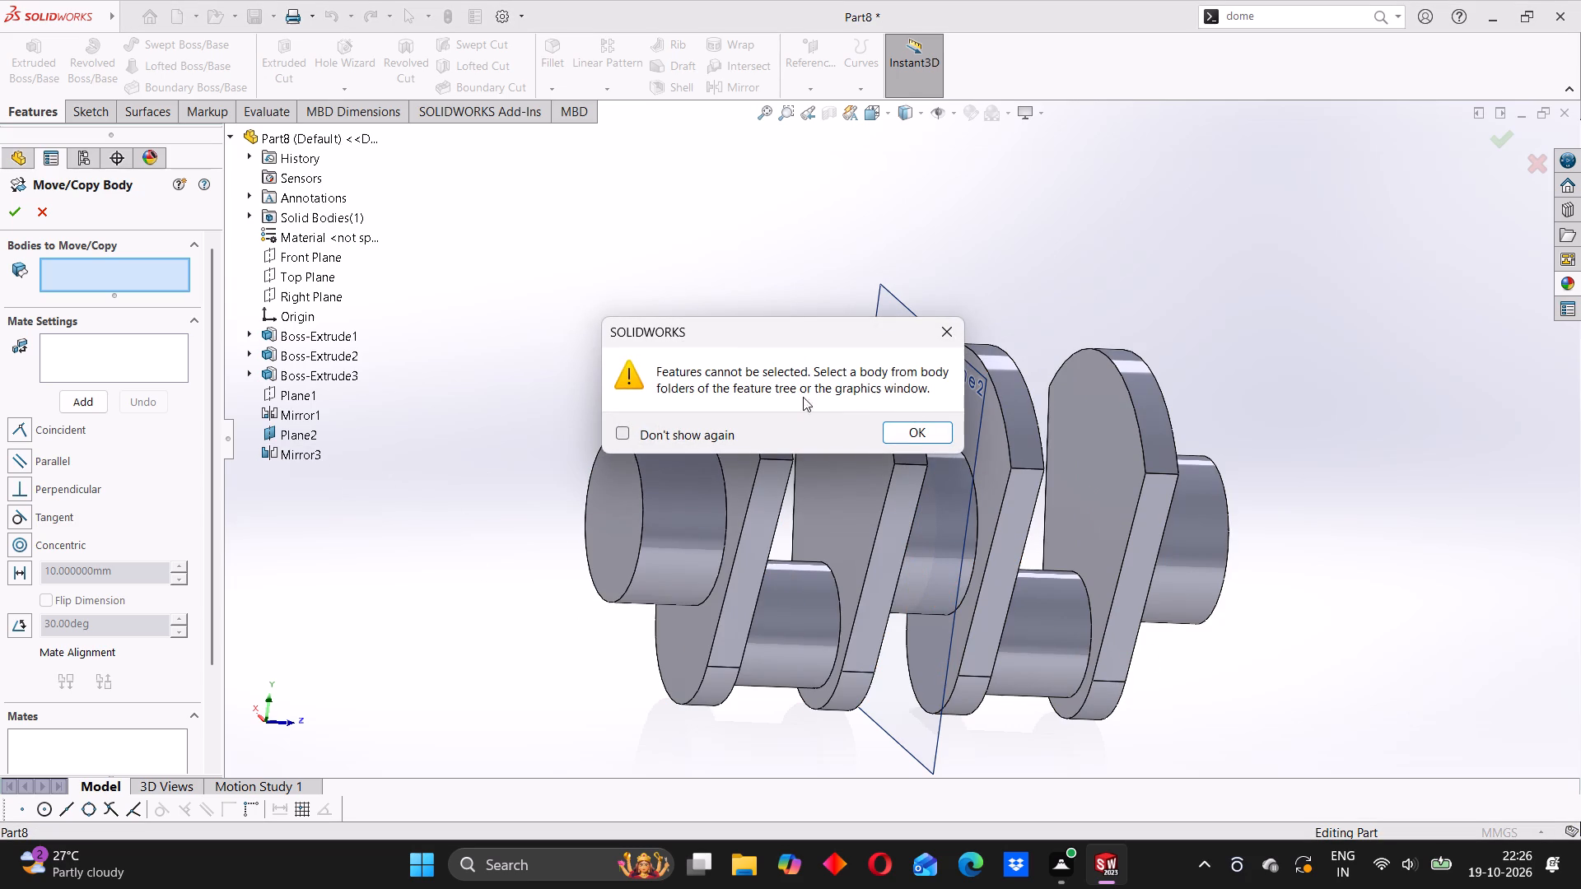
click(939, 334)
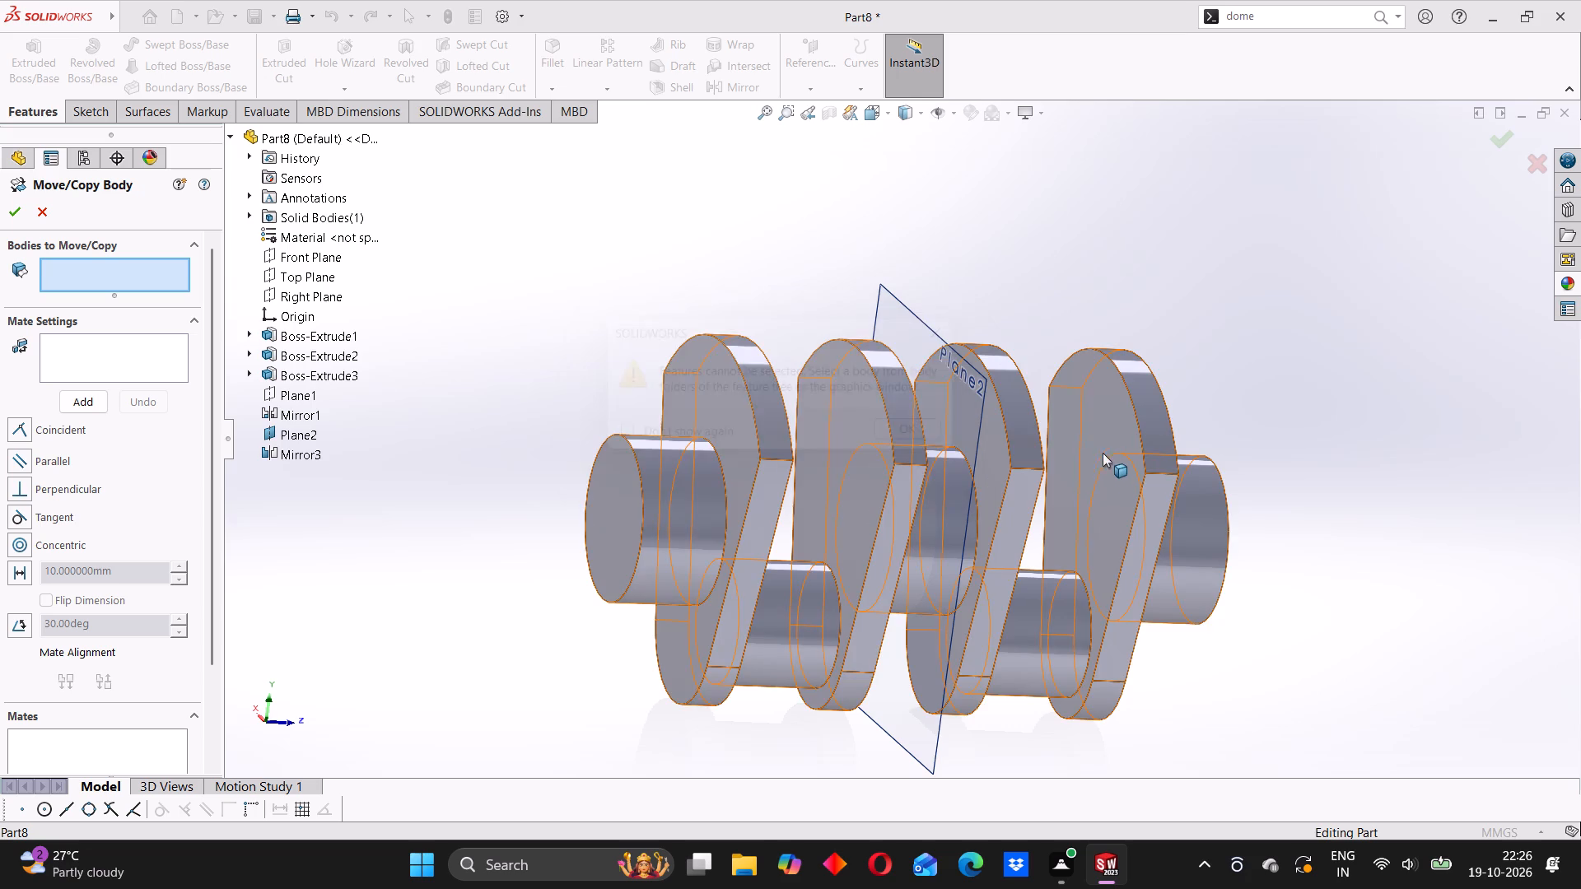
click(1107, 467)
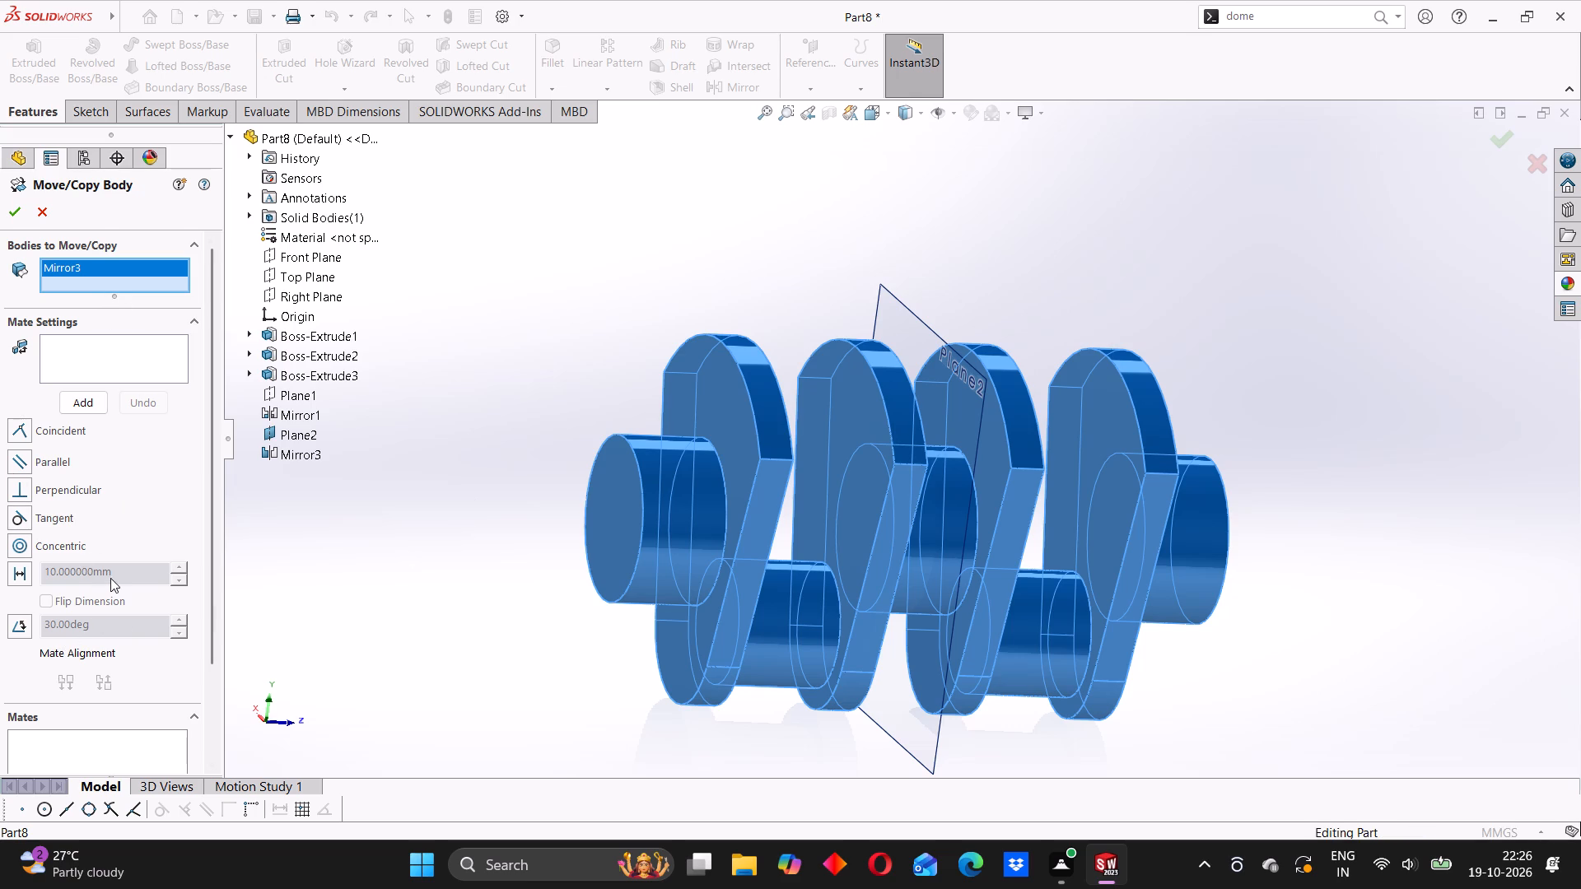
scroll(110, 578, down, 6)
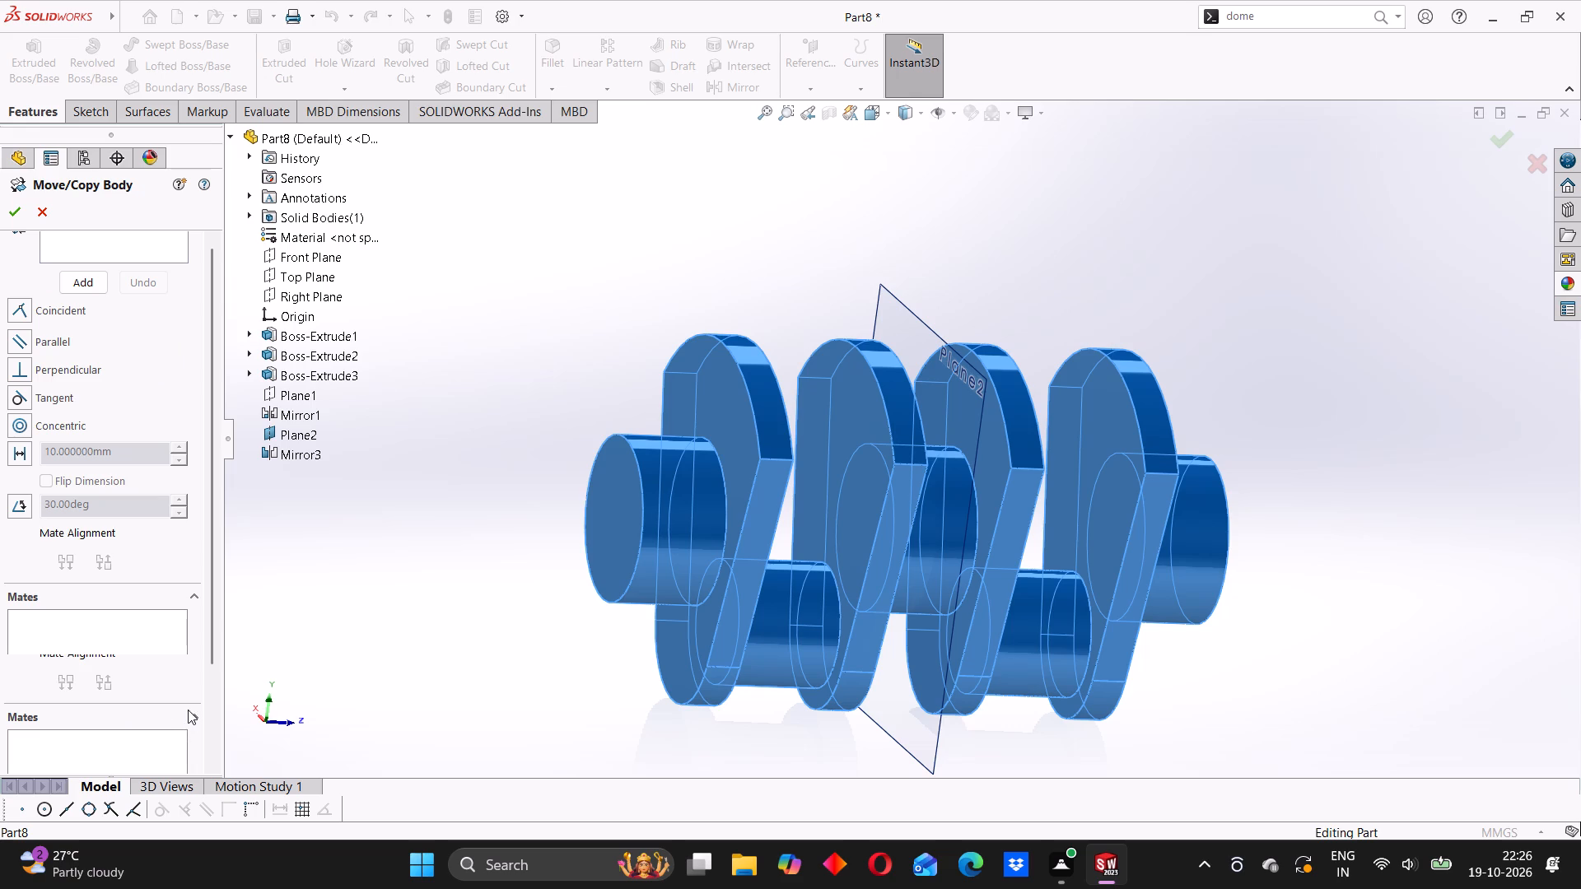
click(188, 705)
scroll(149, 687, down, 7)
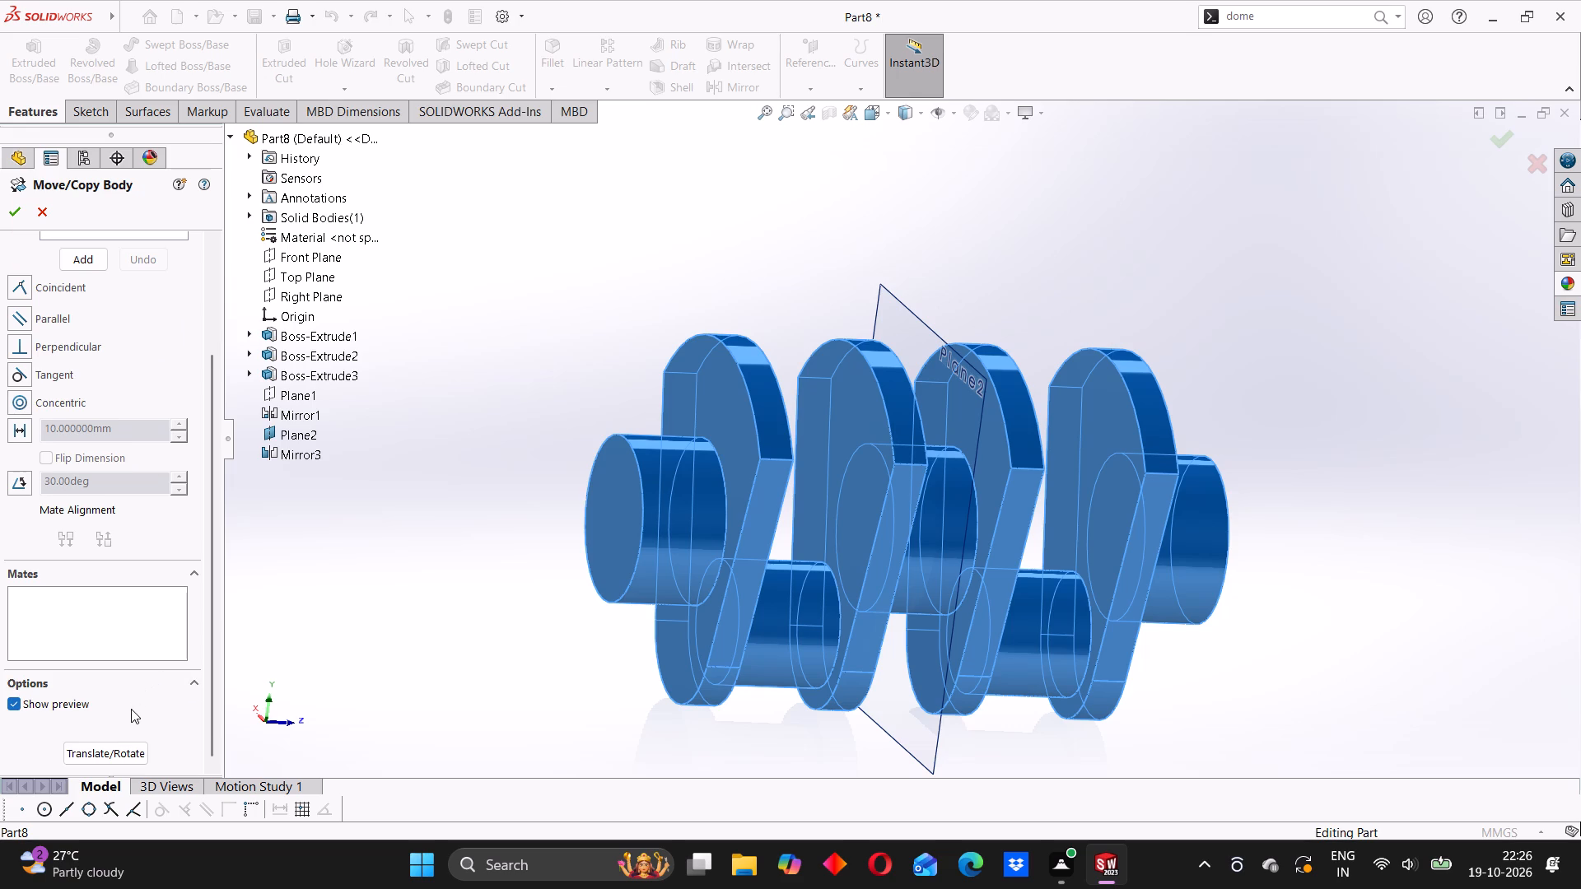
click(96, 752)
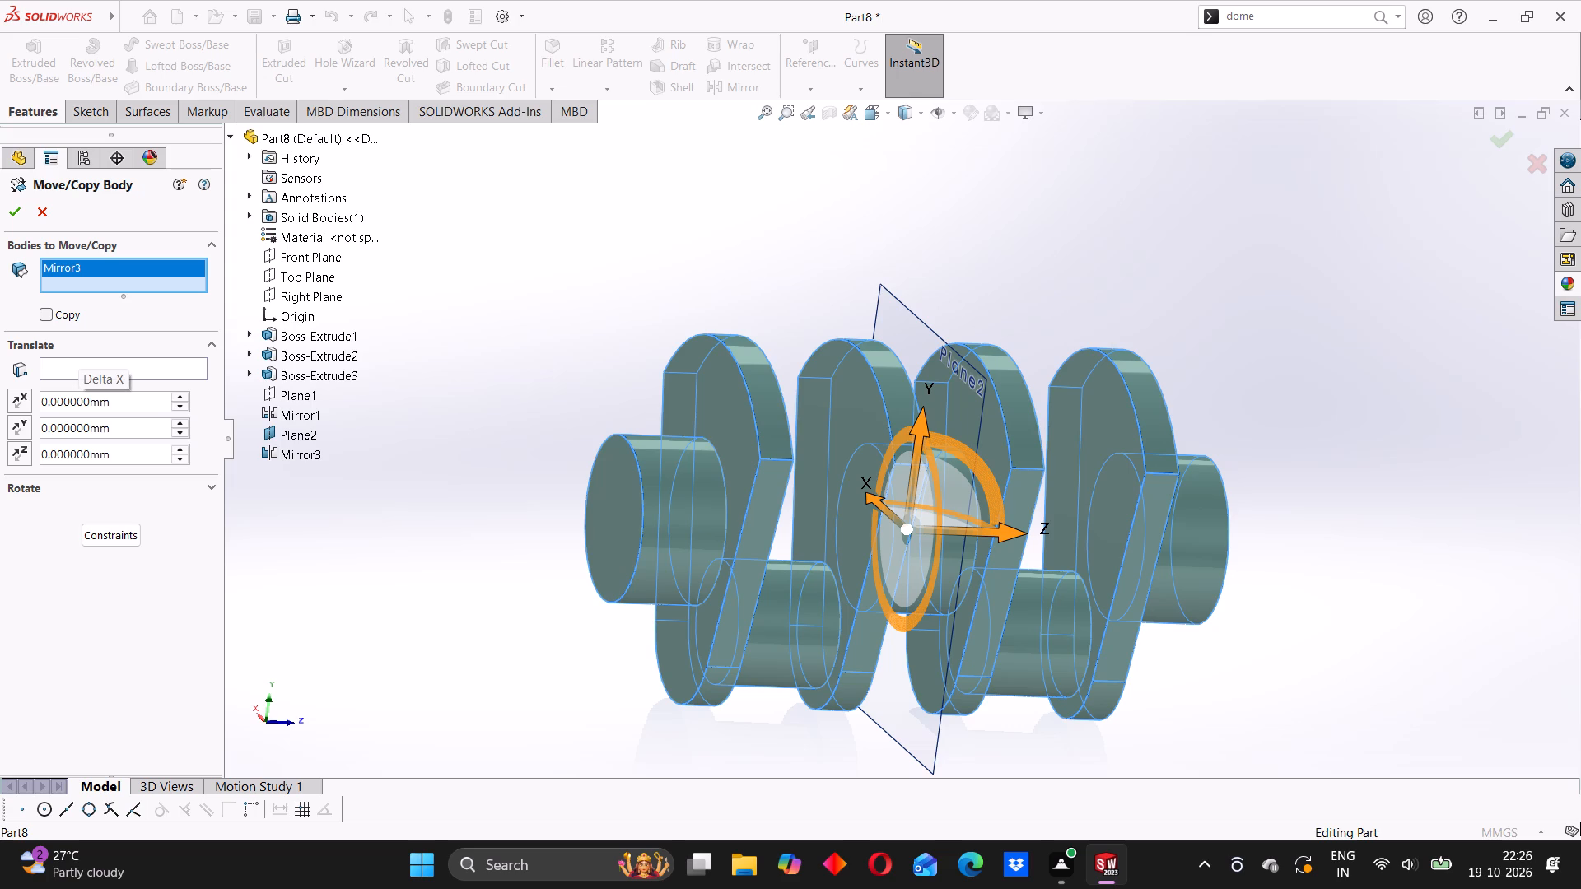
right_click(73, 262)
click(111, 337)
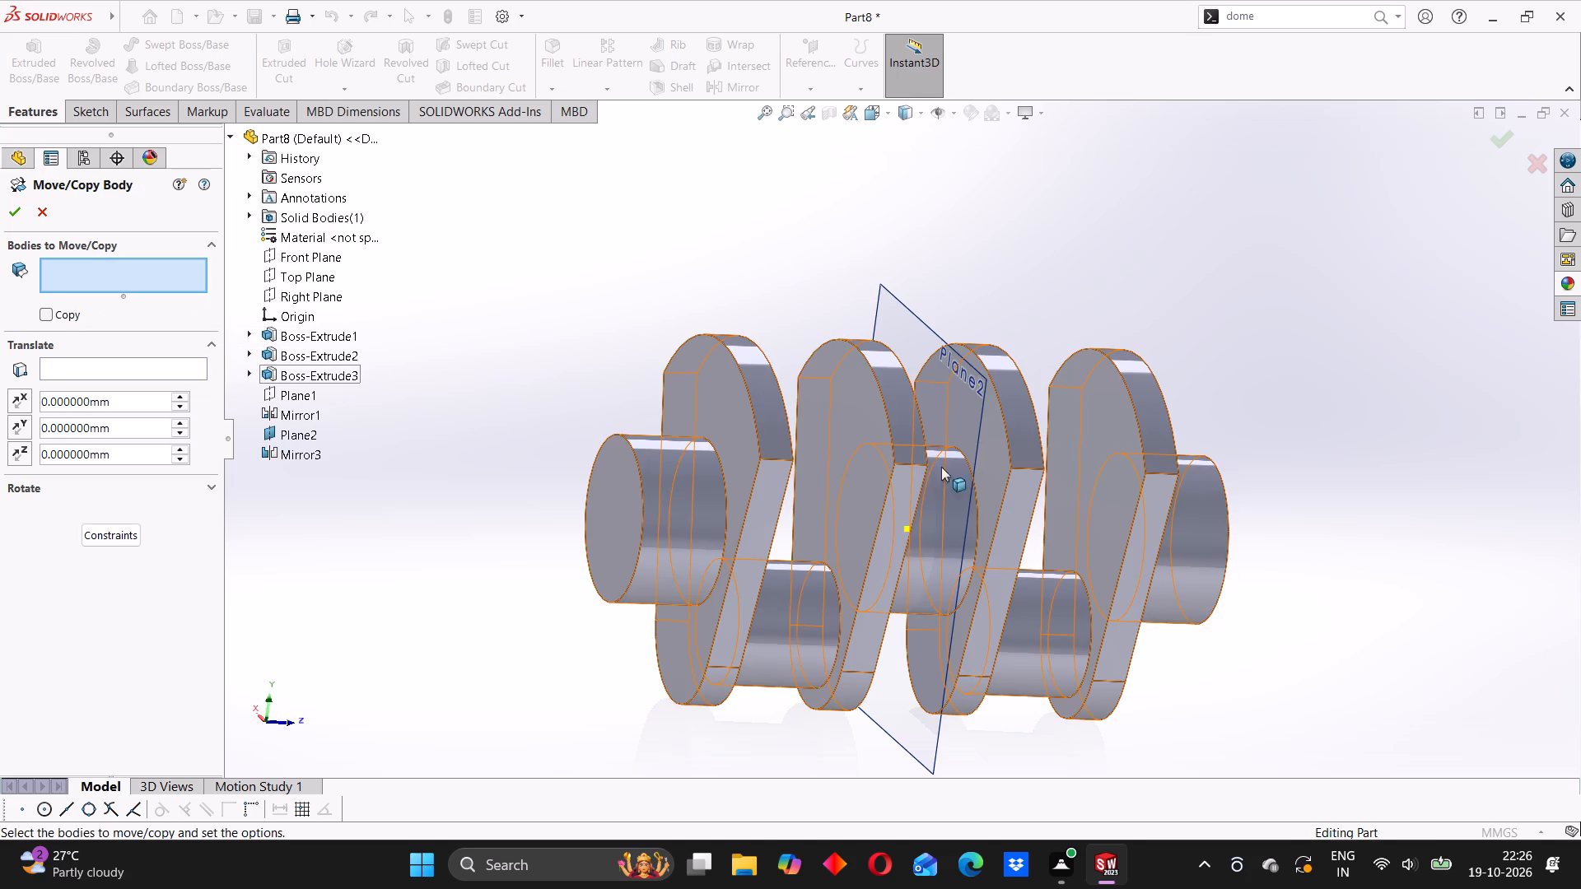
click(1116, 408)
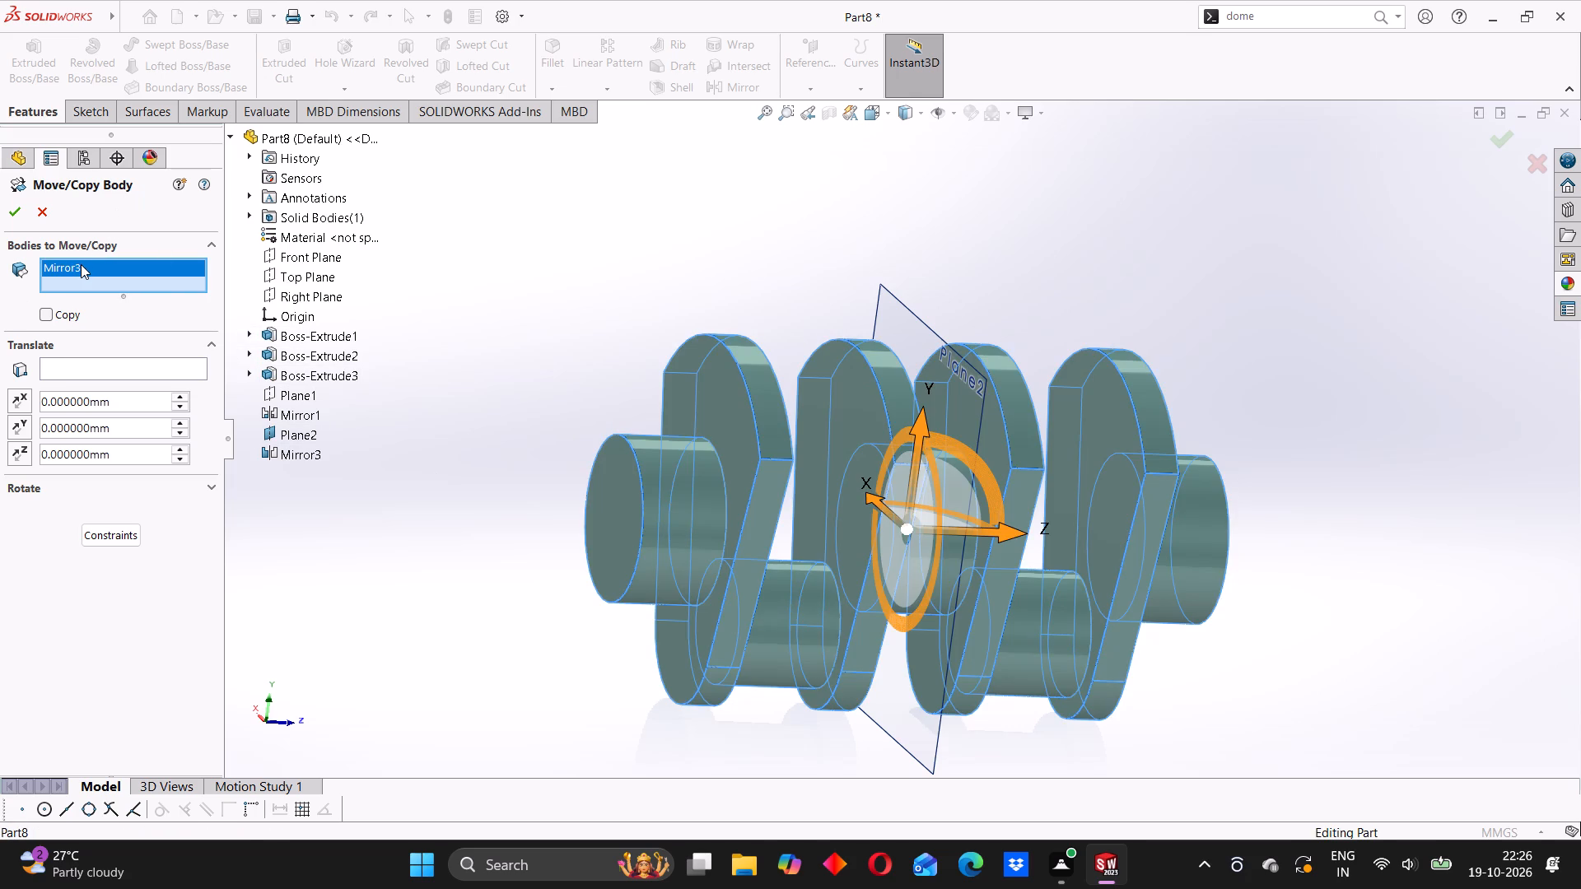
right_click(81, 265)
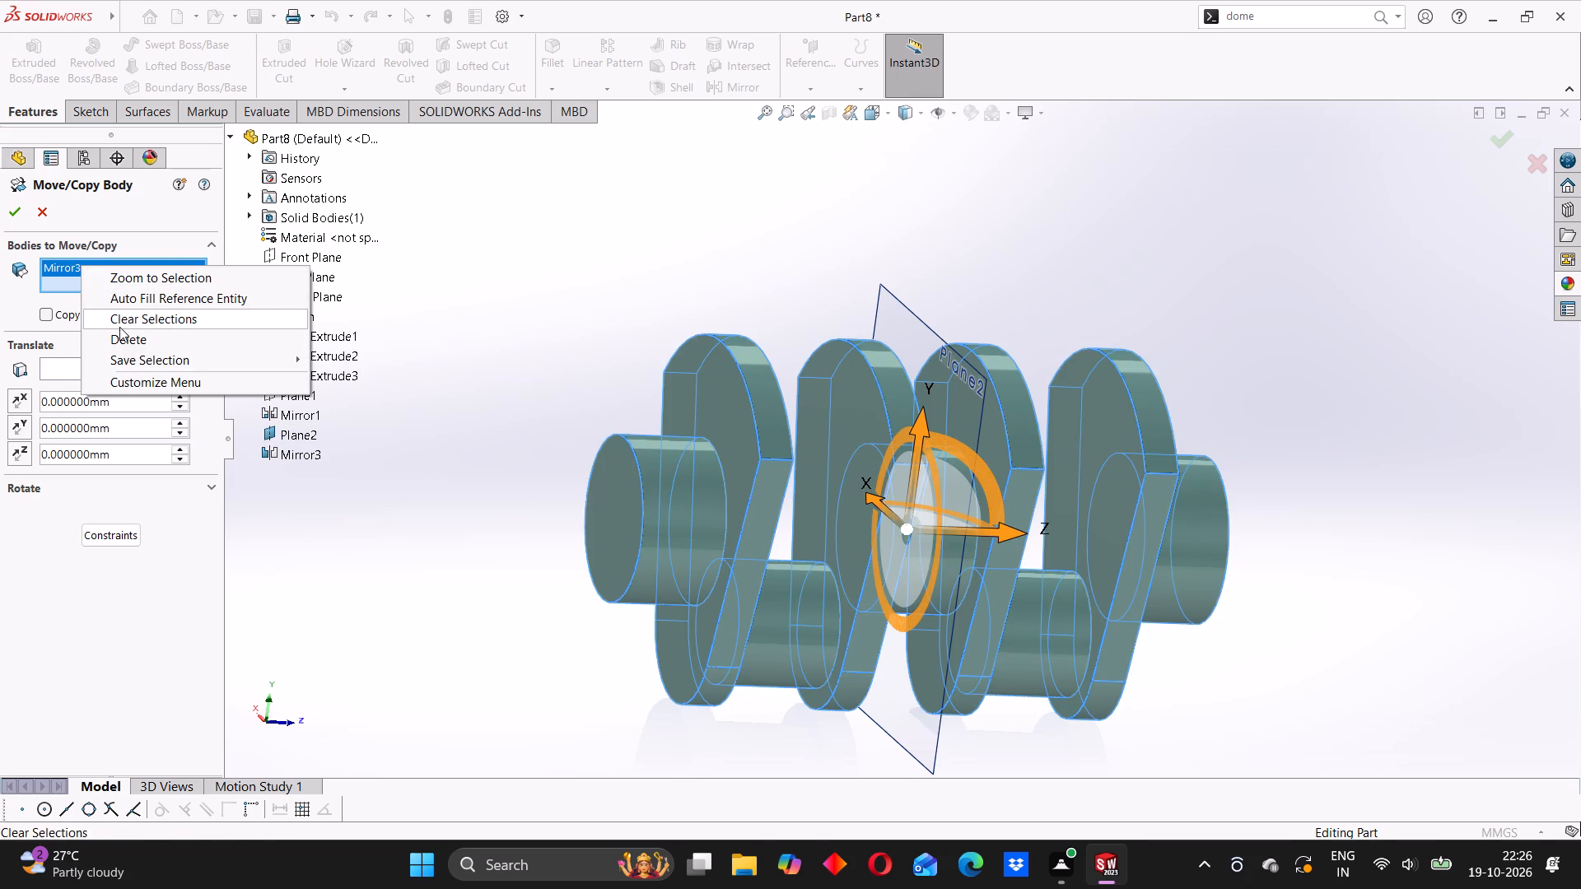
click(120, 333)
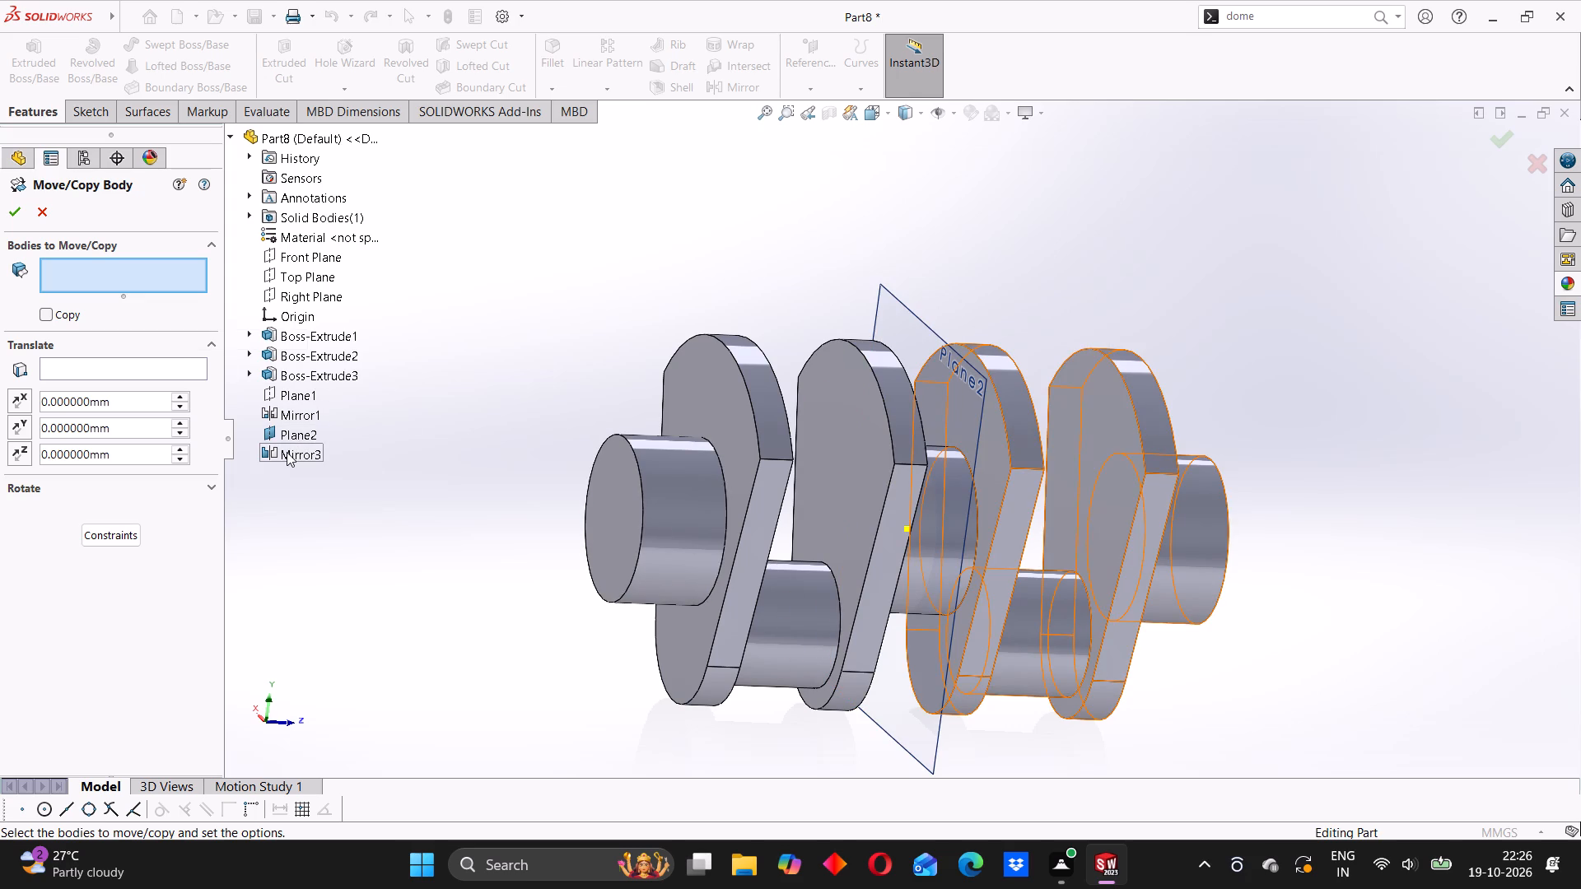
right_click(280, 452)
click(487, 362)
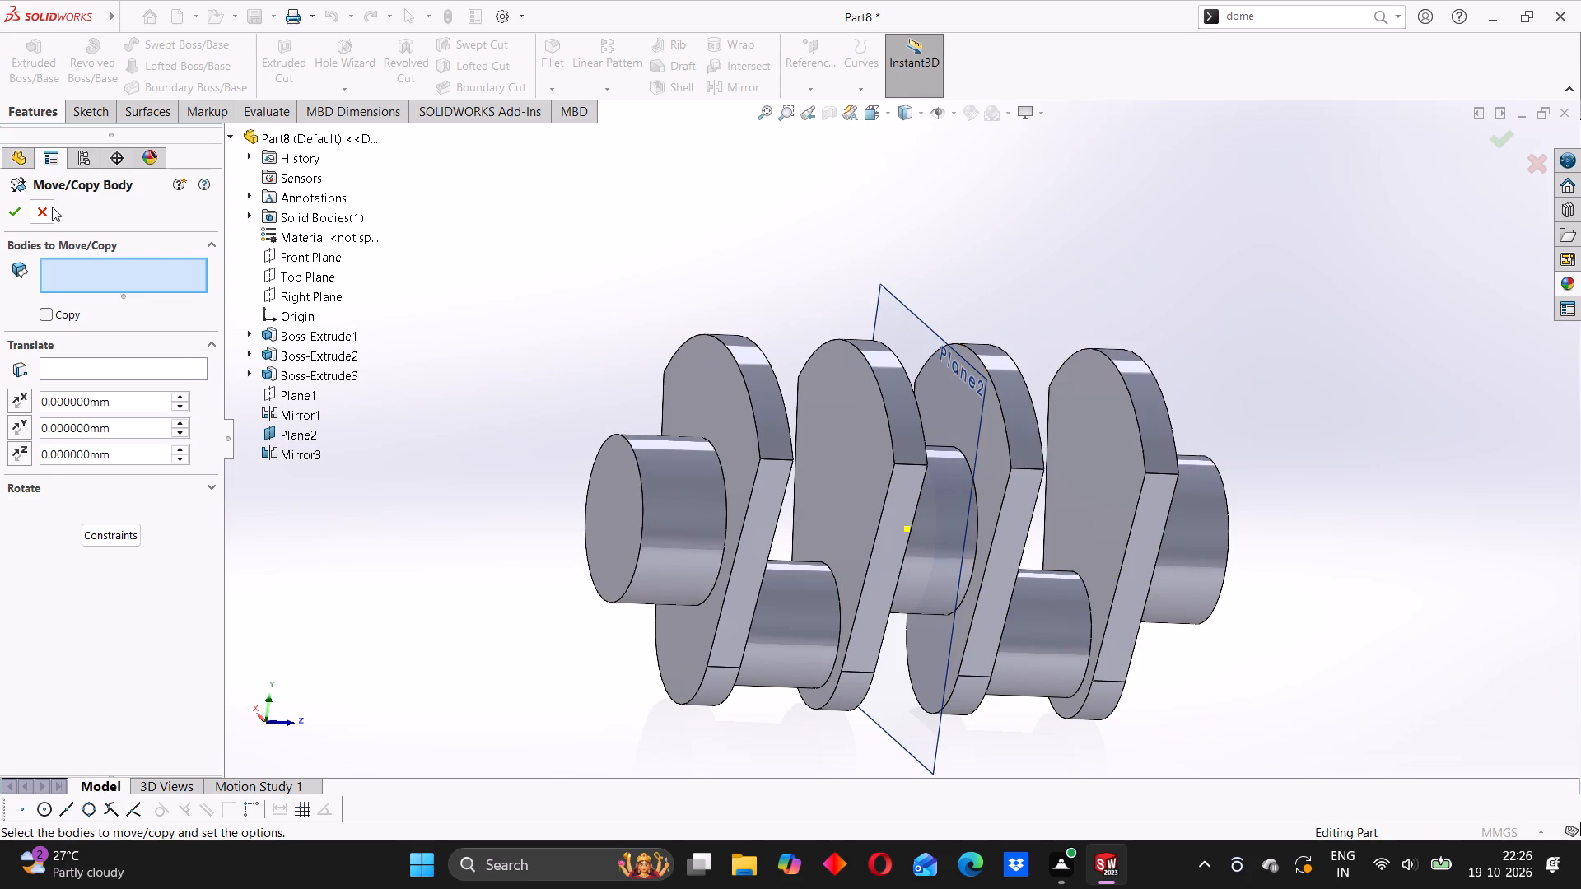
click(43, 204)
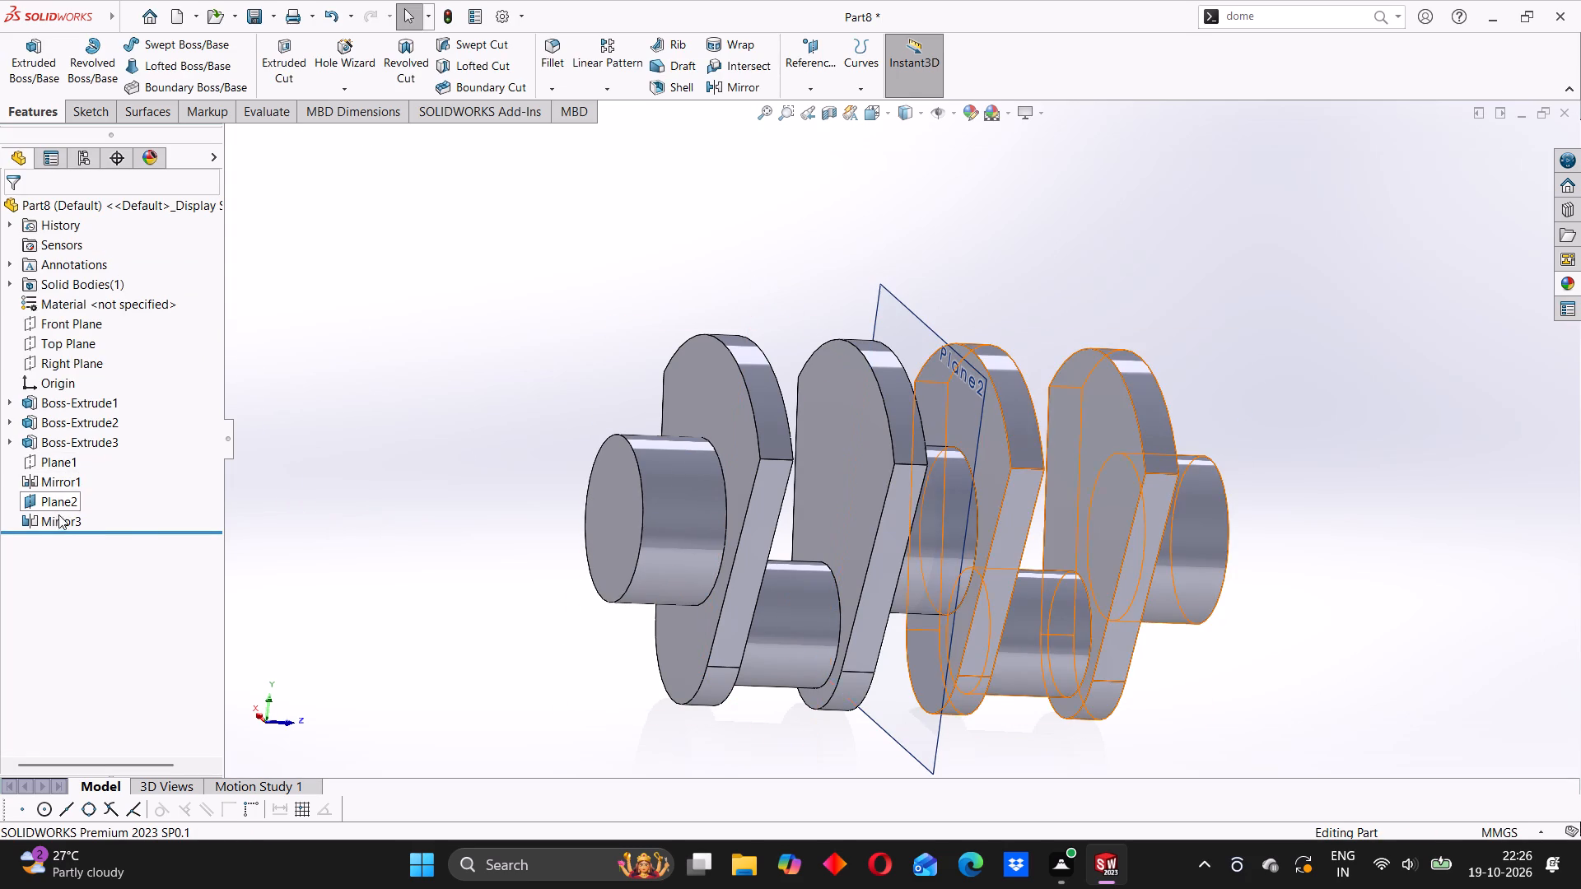
Edit the latest body mirror and turn off Merge solids so the mirrored half is a separate body.
right_click(58, 515)
click(82, 468)
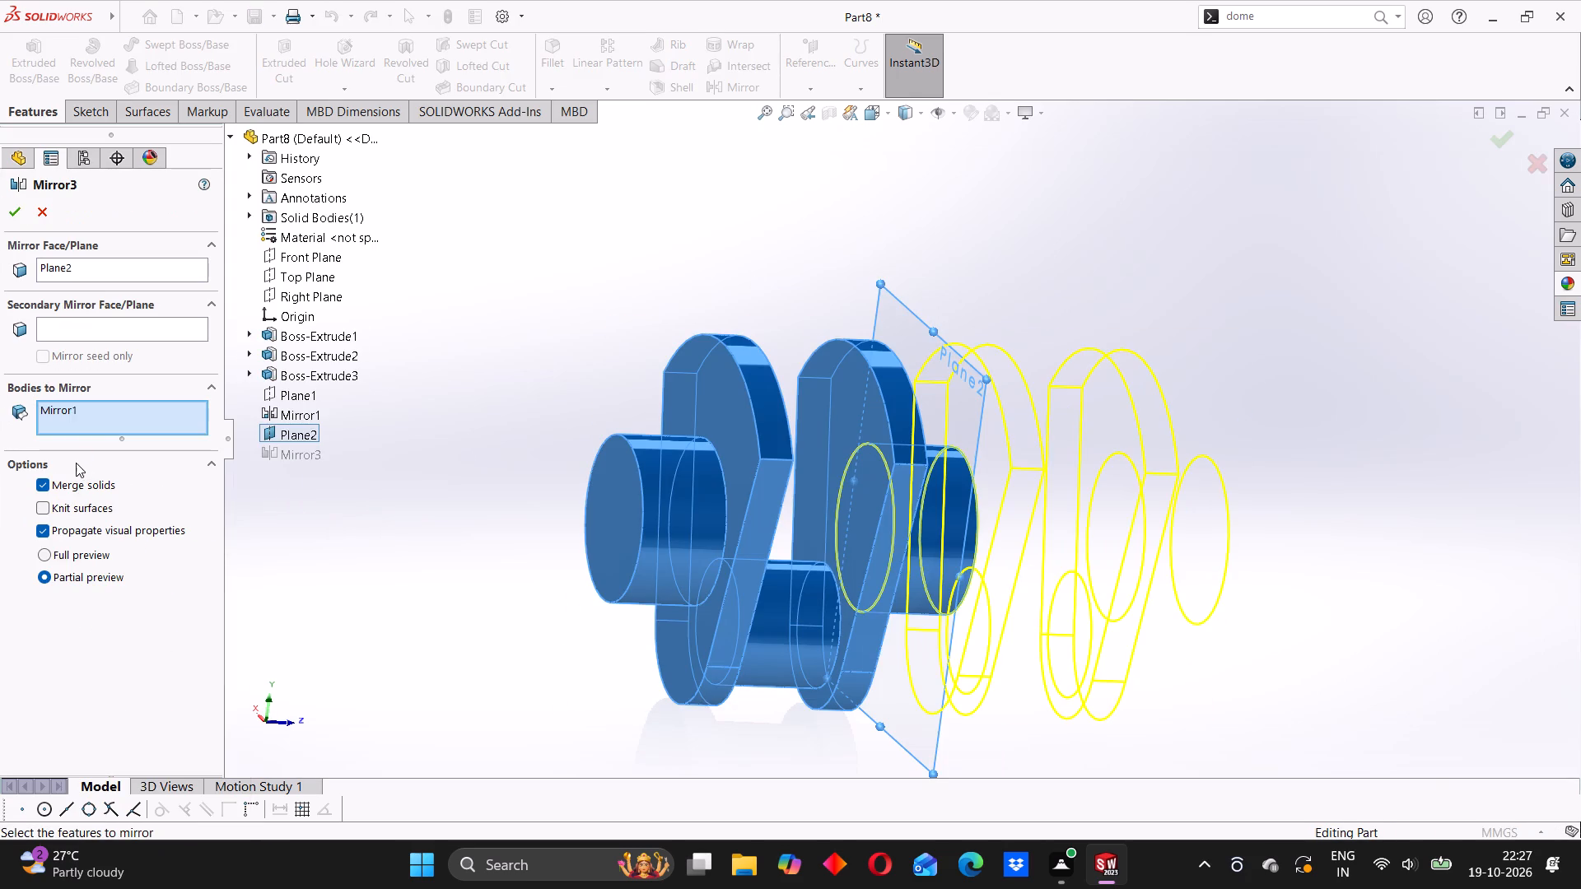
click(45, 482)
click(13, 196)
click(12, 208)
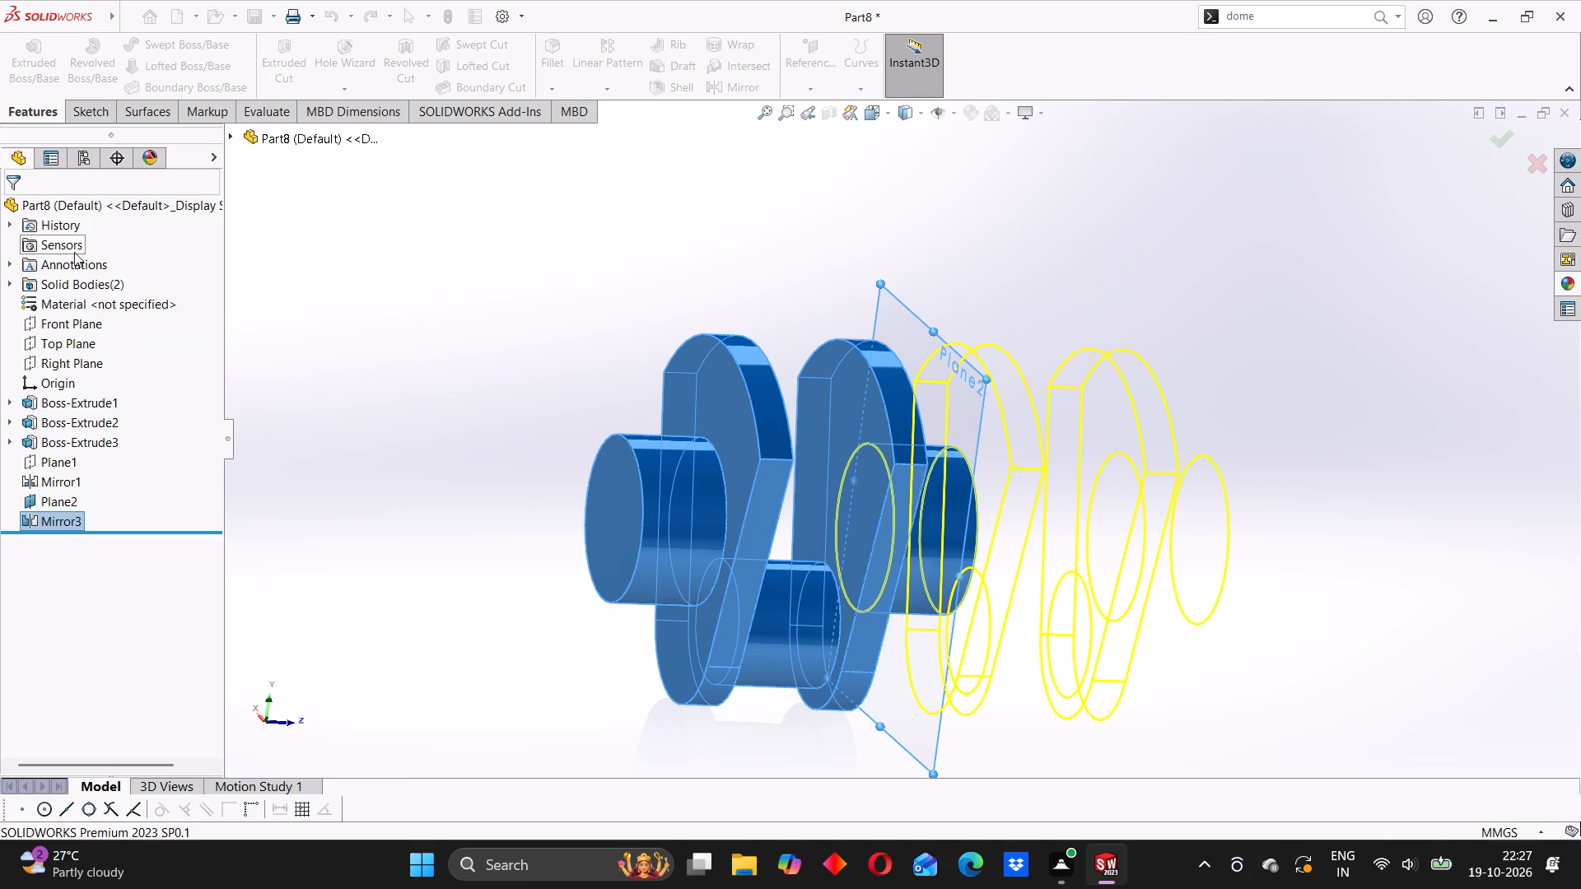
middle_click(383, 359)
click(358, 379)
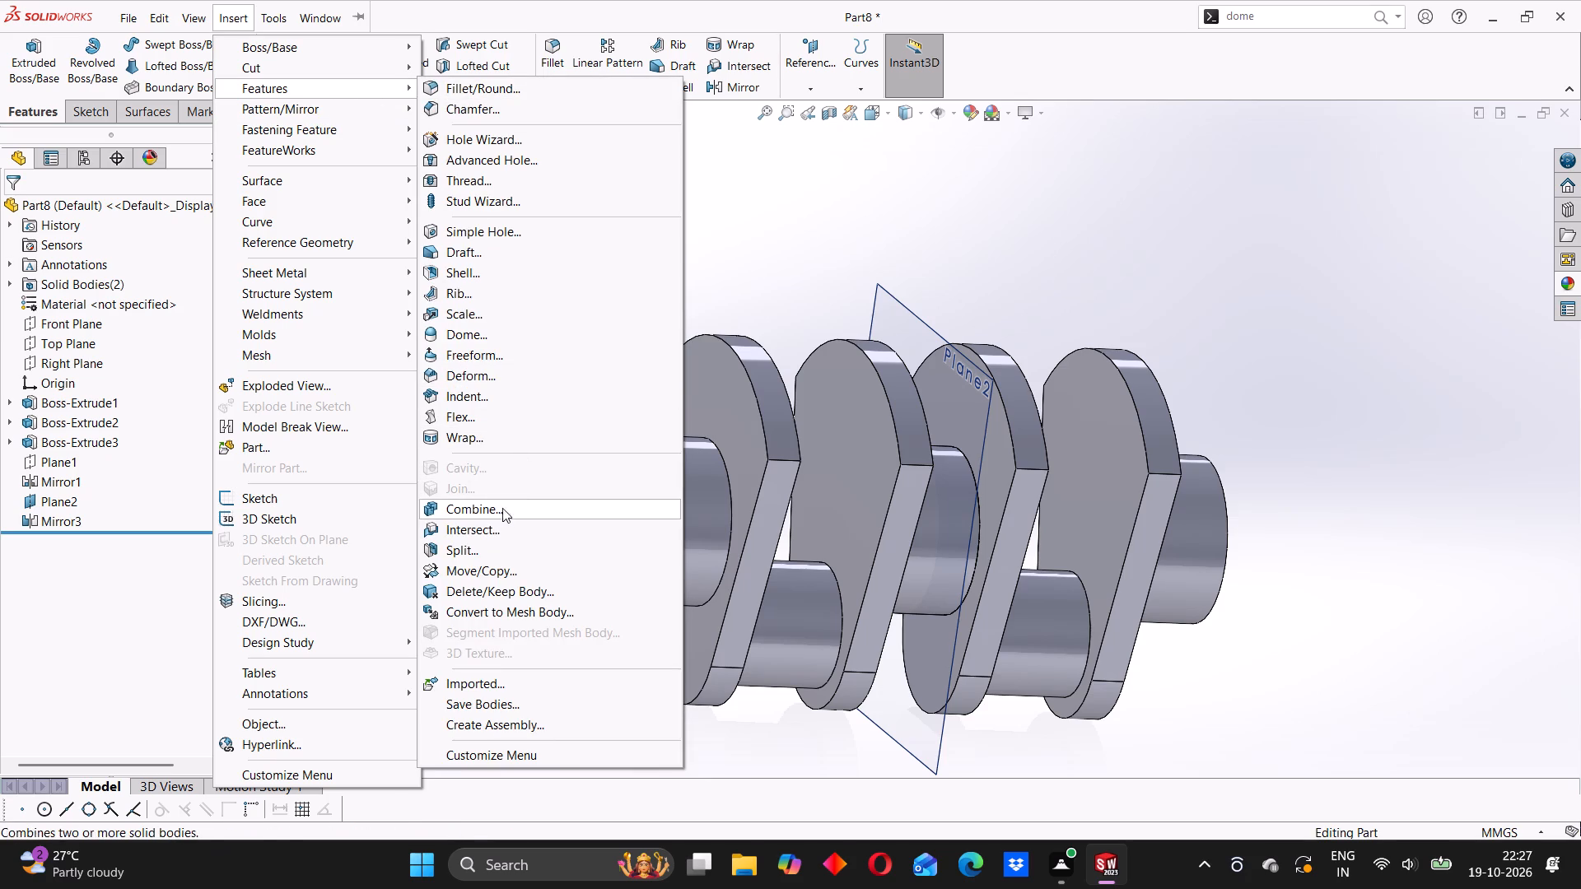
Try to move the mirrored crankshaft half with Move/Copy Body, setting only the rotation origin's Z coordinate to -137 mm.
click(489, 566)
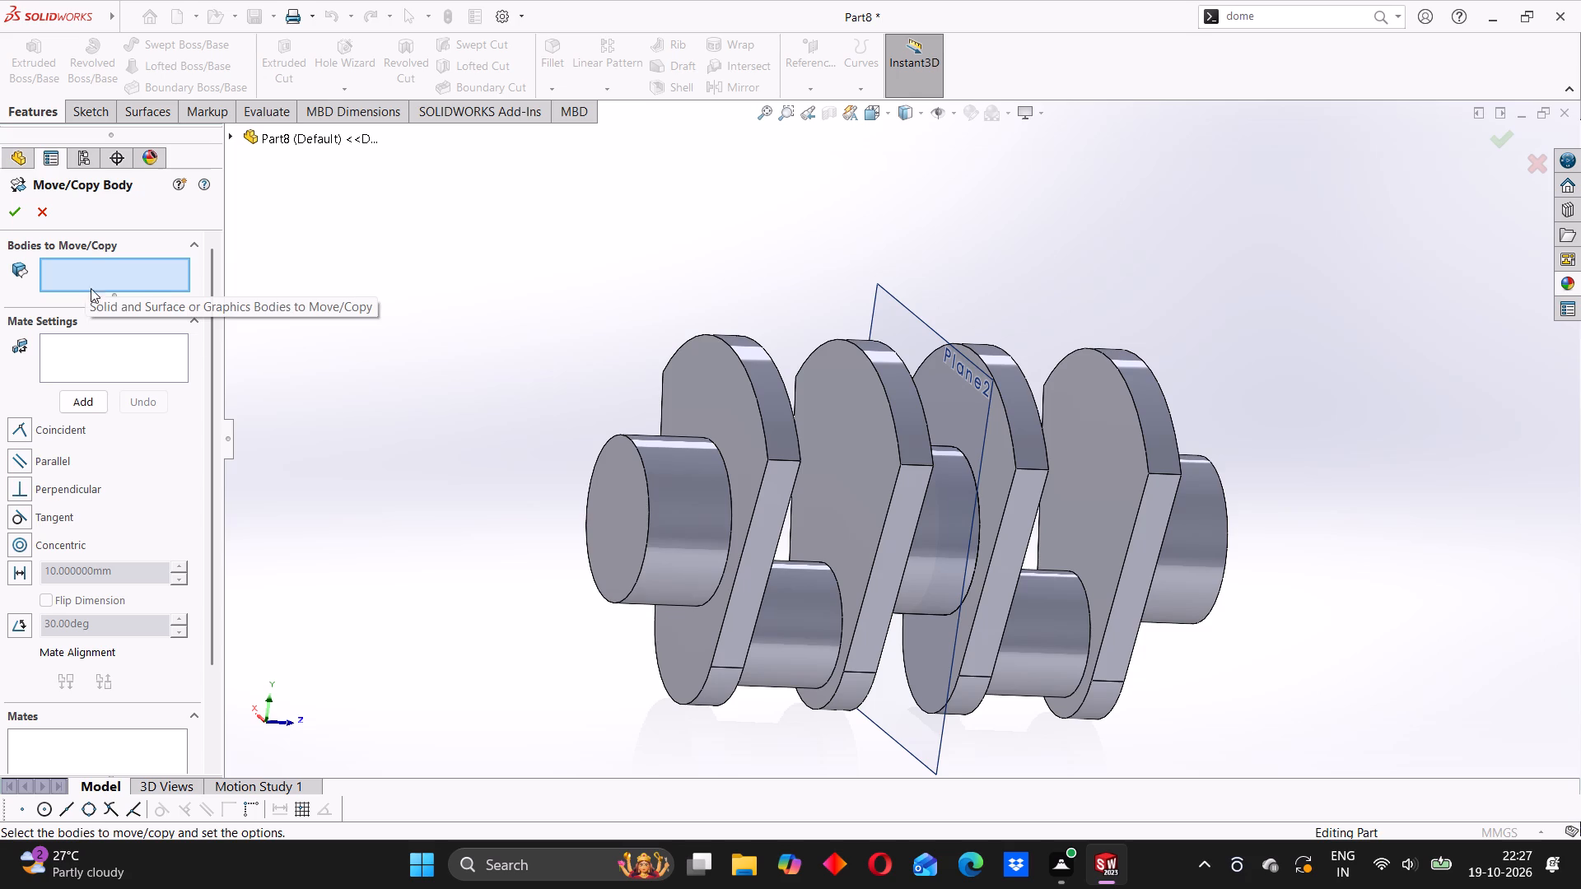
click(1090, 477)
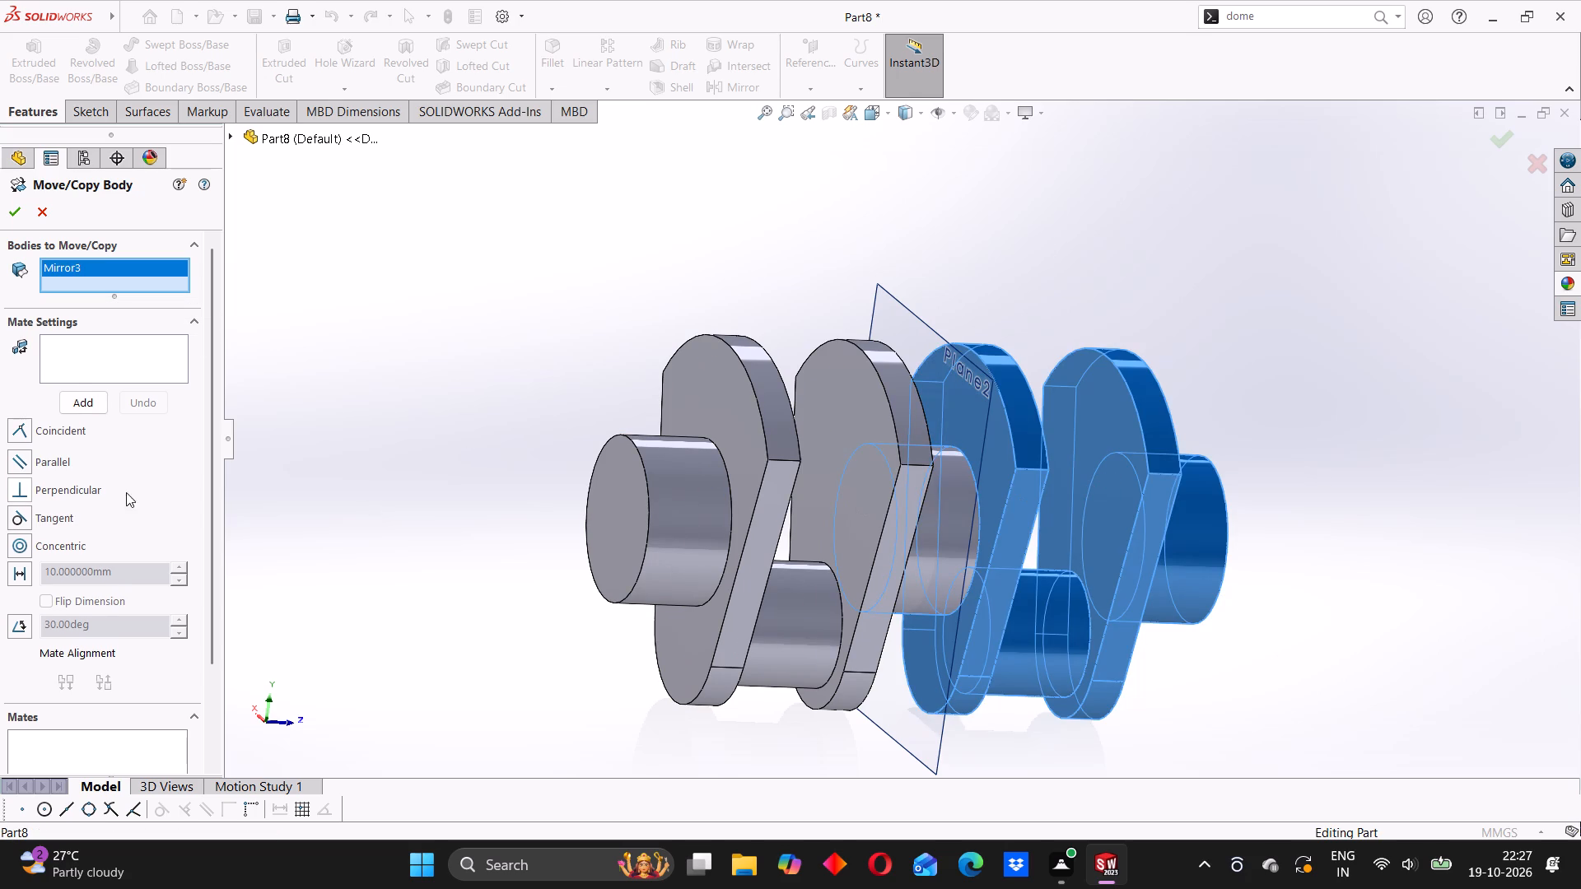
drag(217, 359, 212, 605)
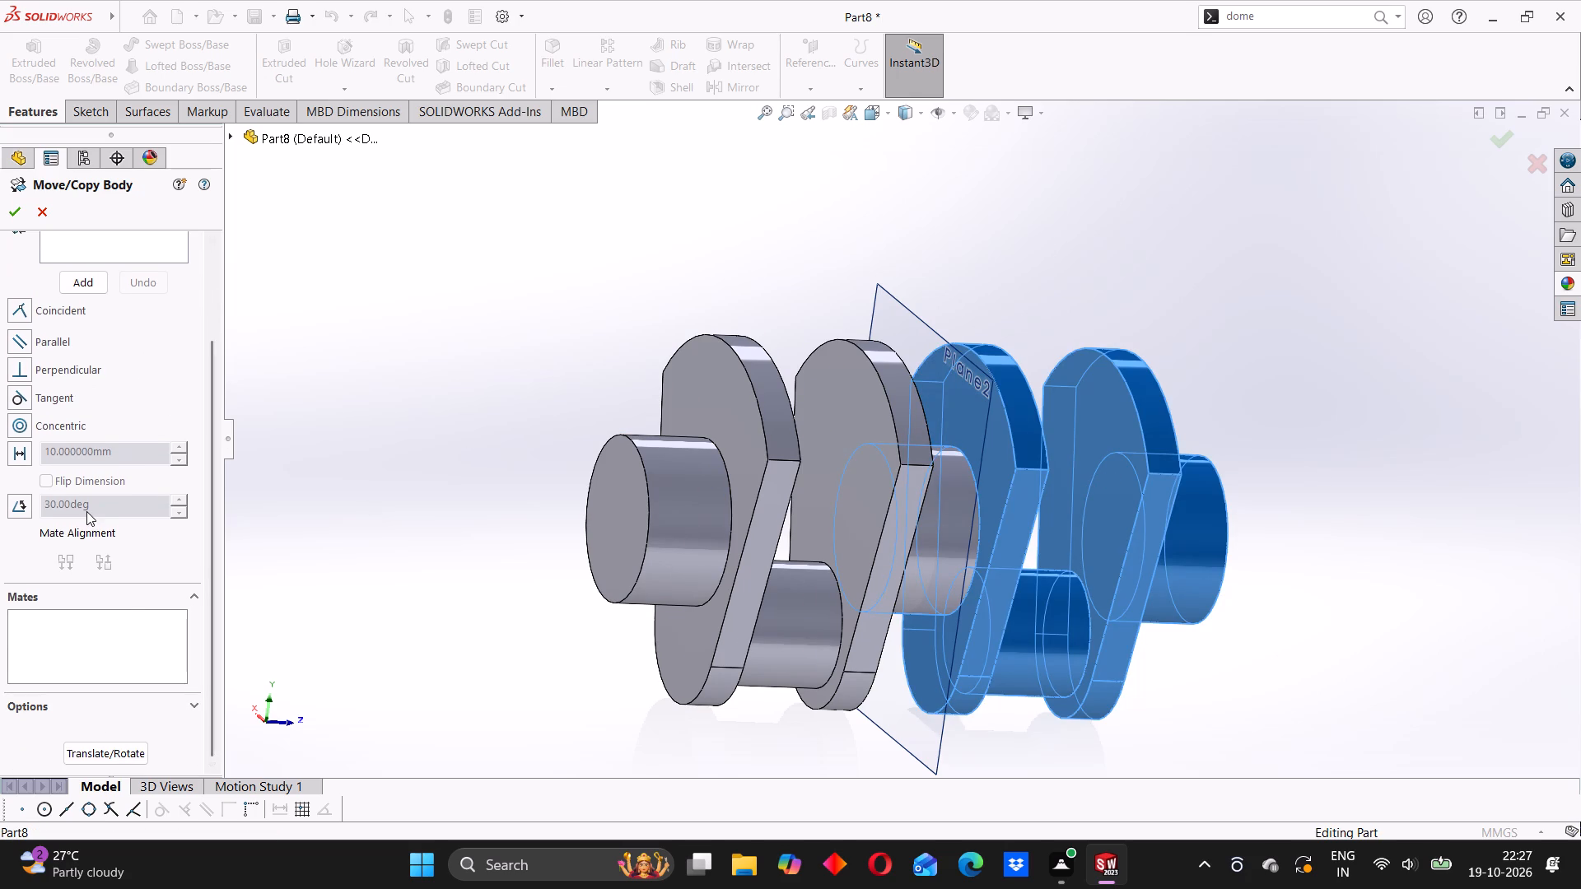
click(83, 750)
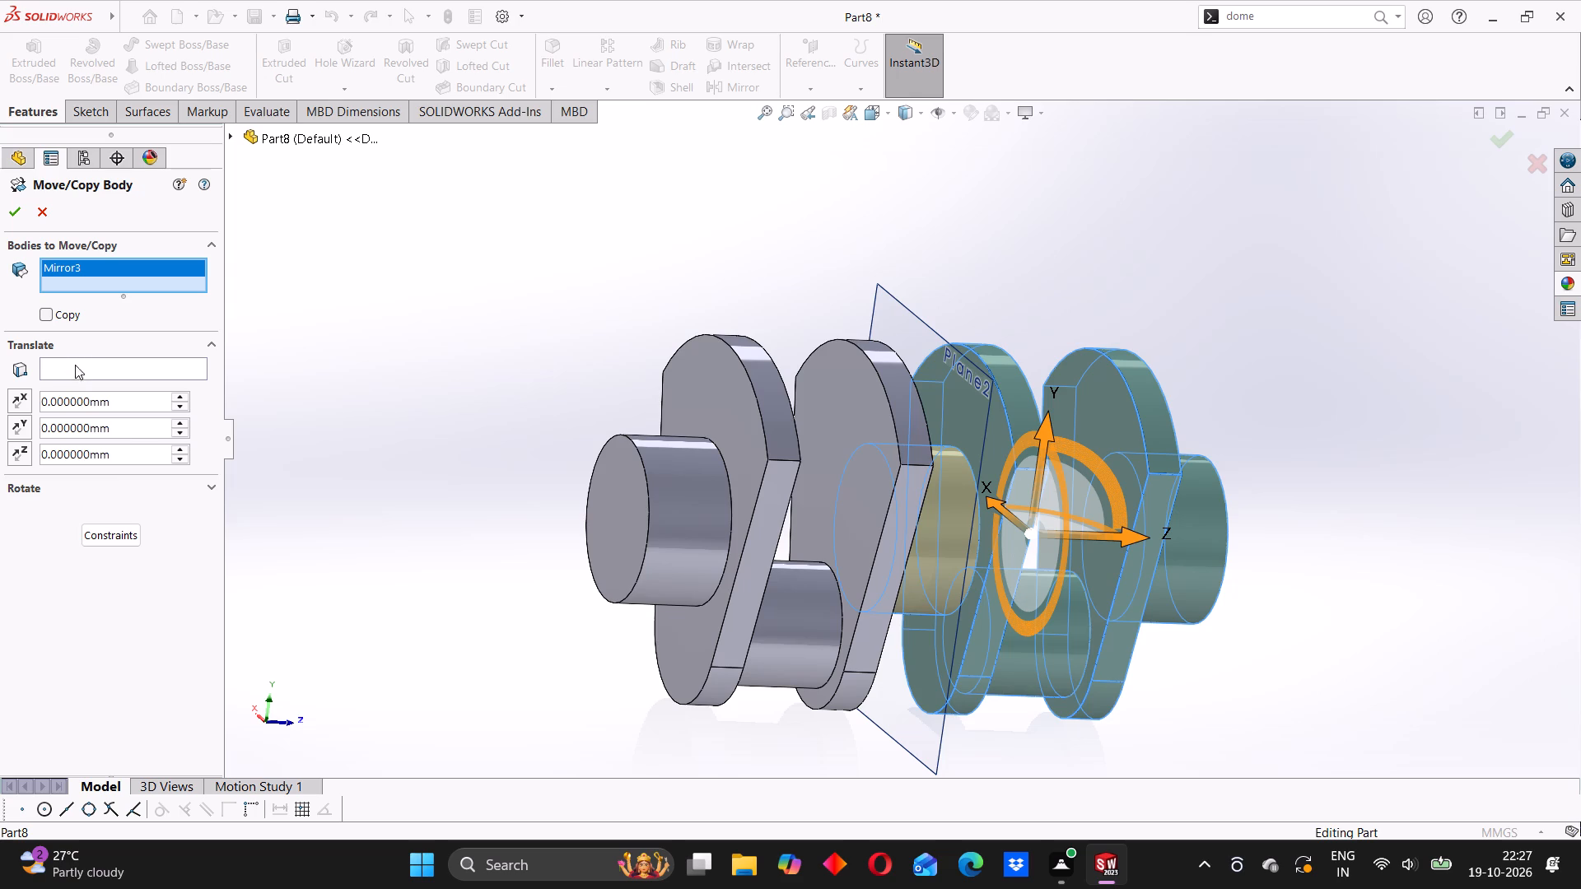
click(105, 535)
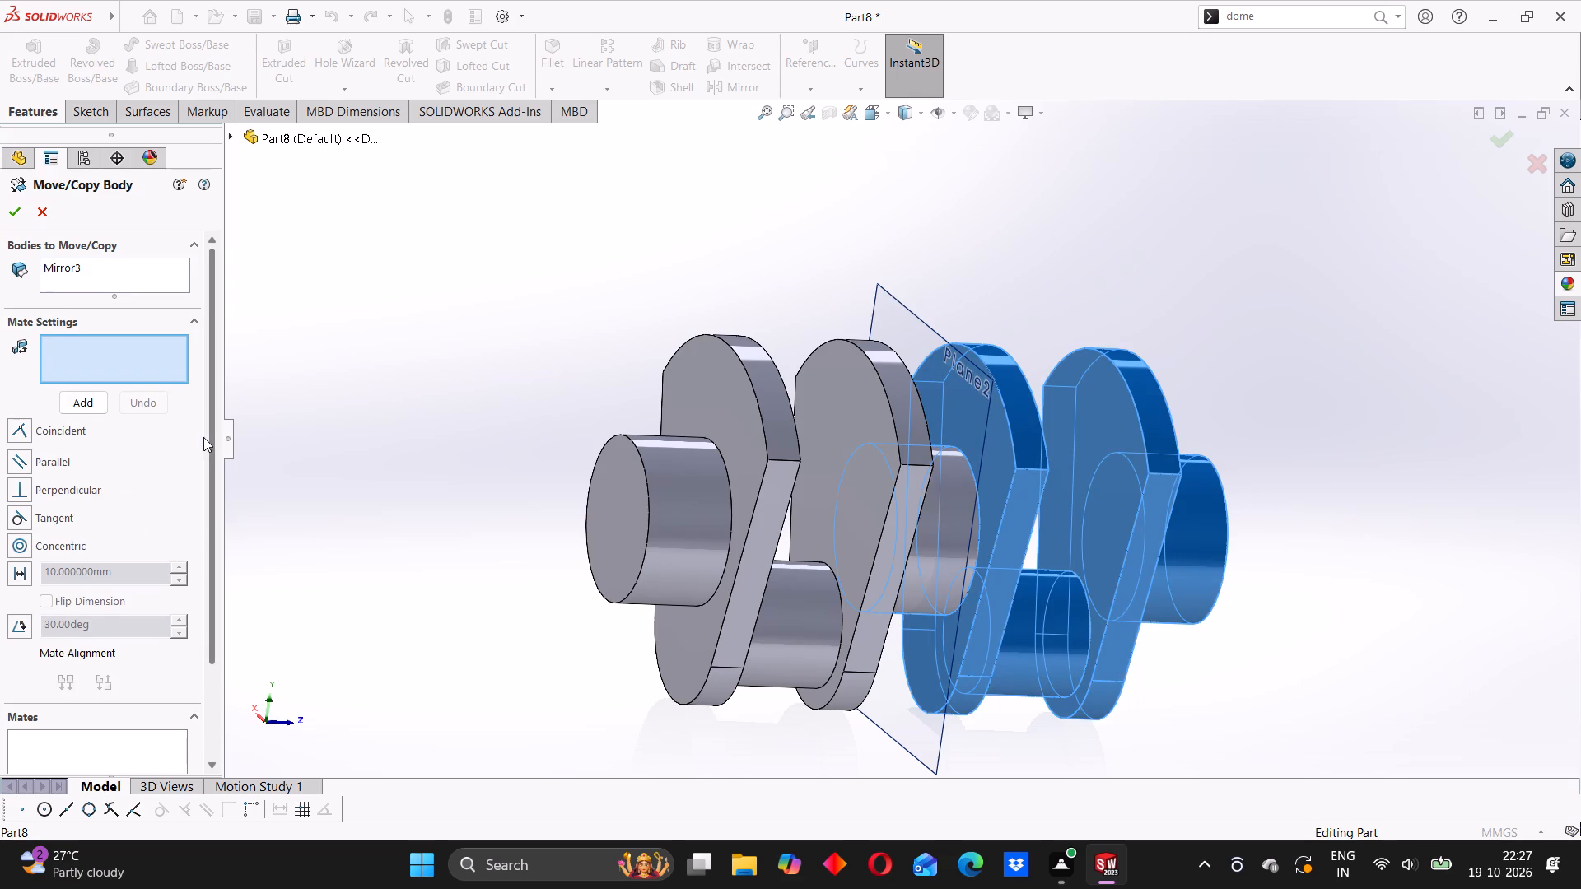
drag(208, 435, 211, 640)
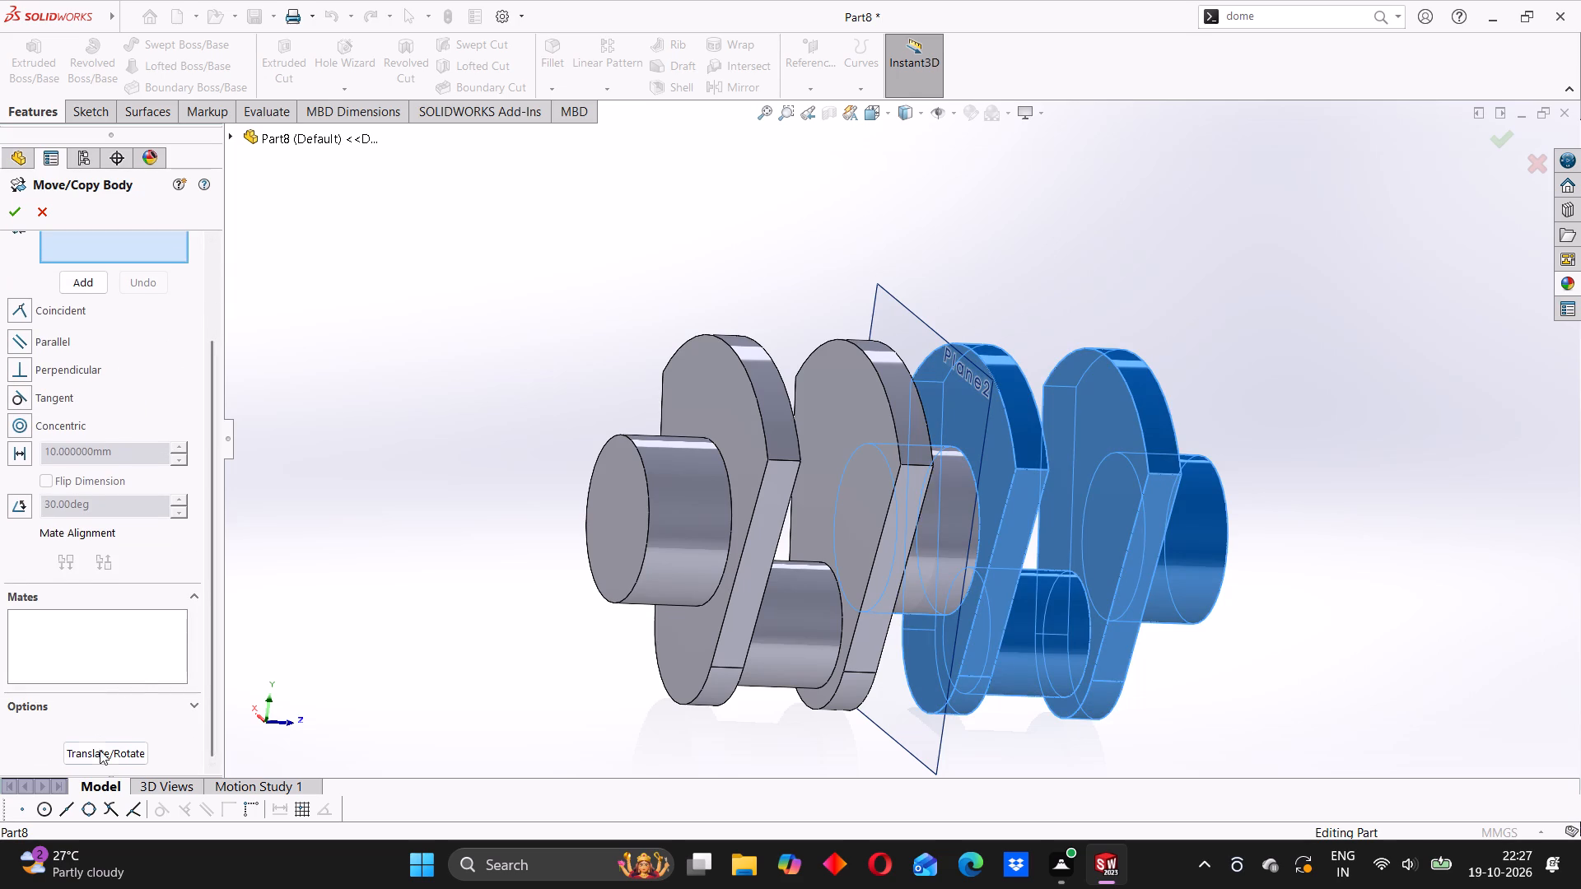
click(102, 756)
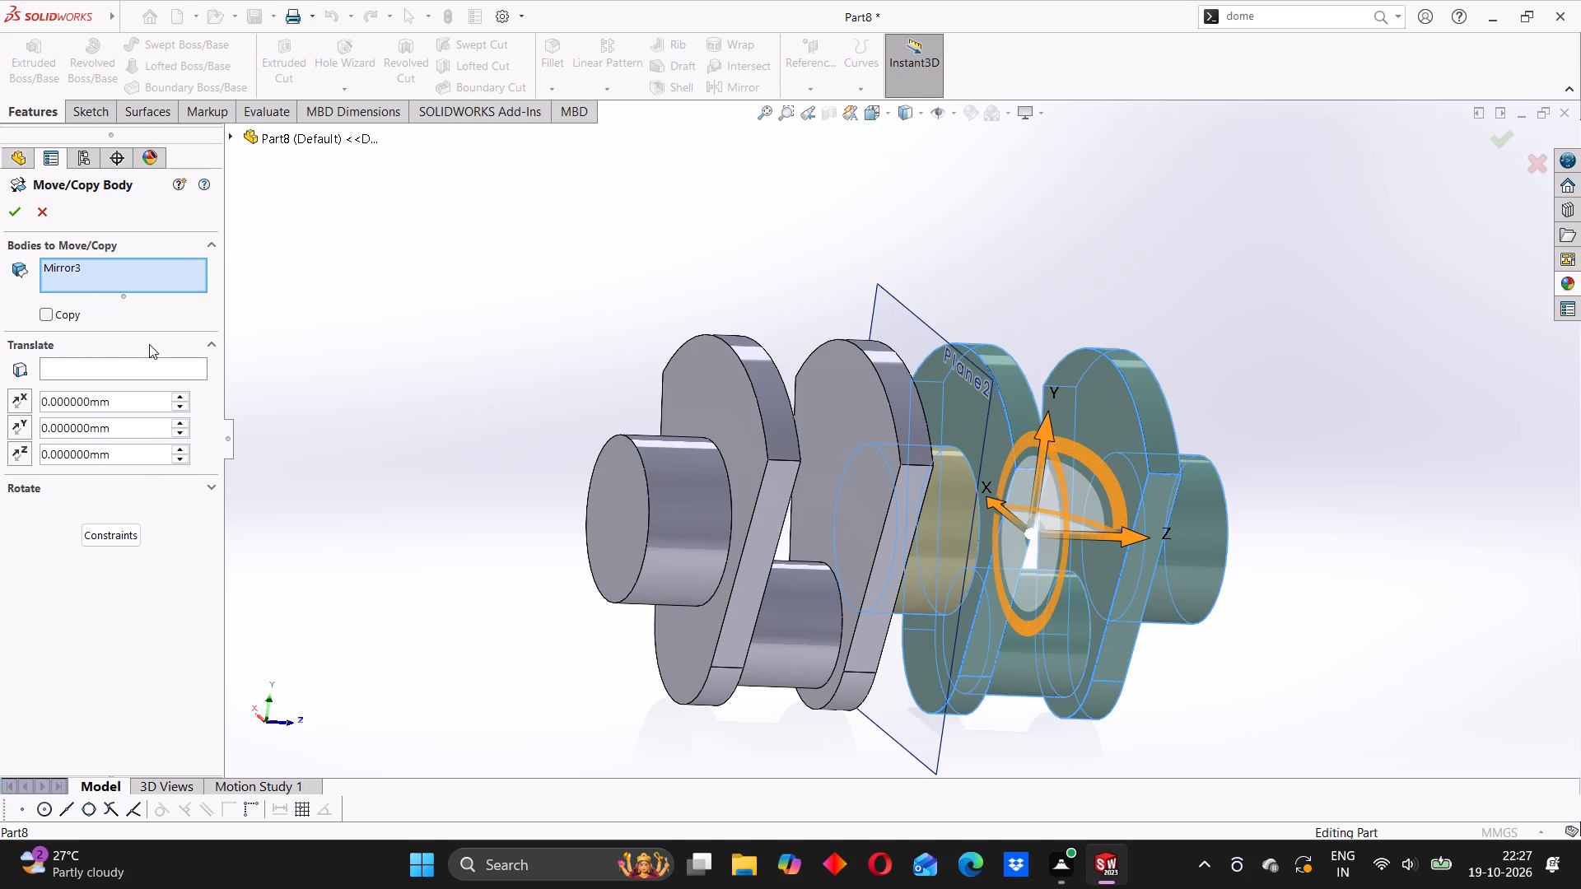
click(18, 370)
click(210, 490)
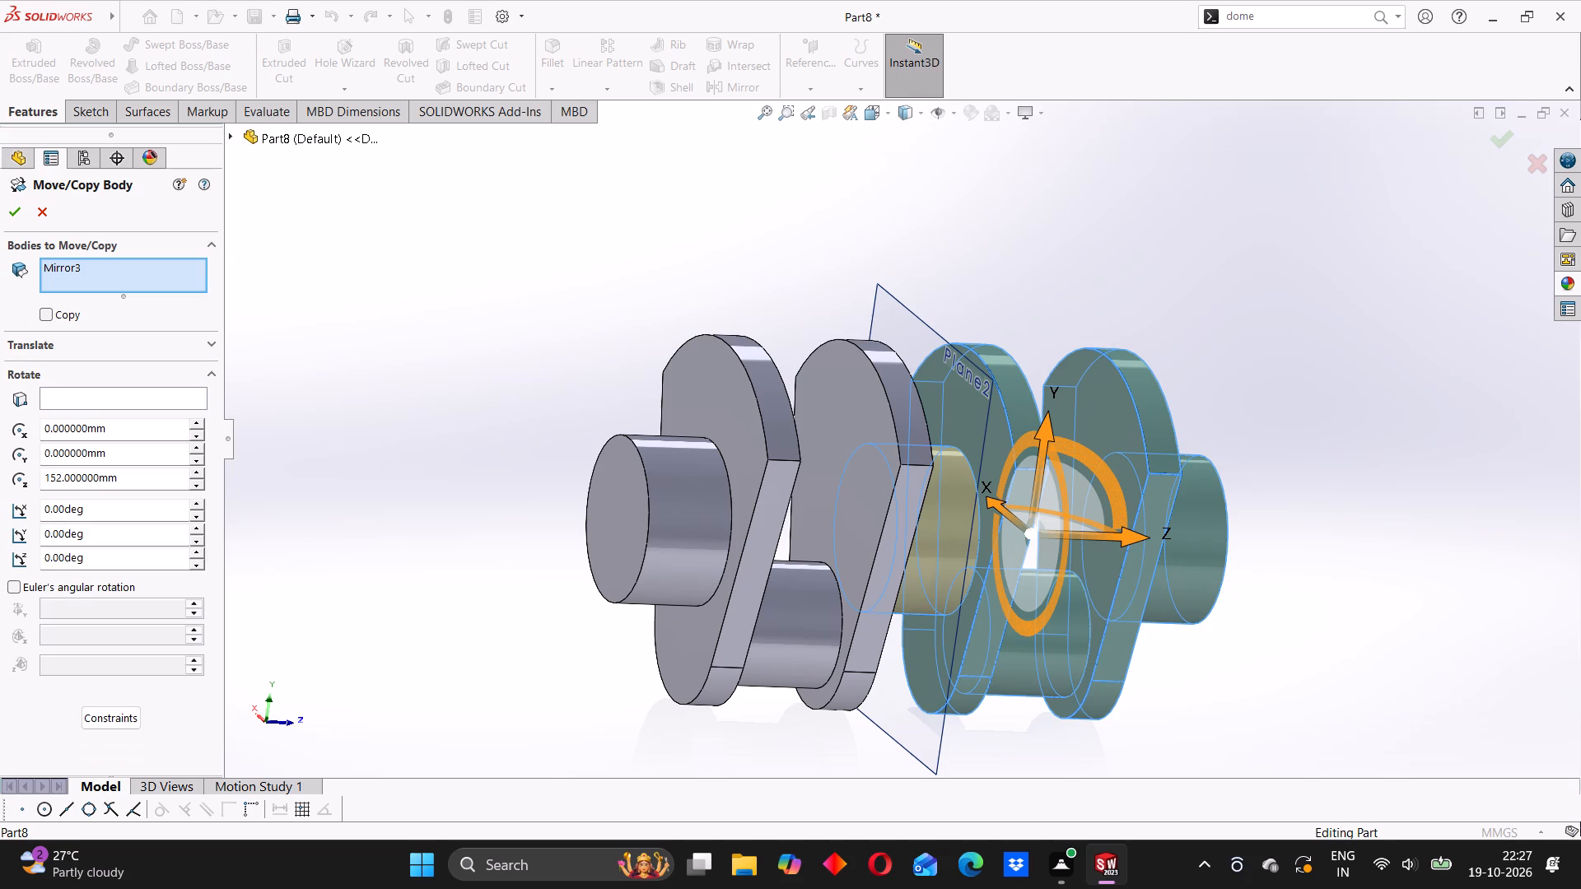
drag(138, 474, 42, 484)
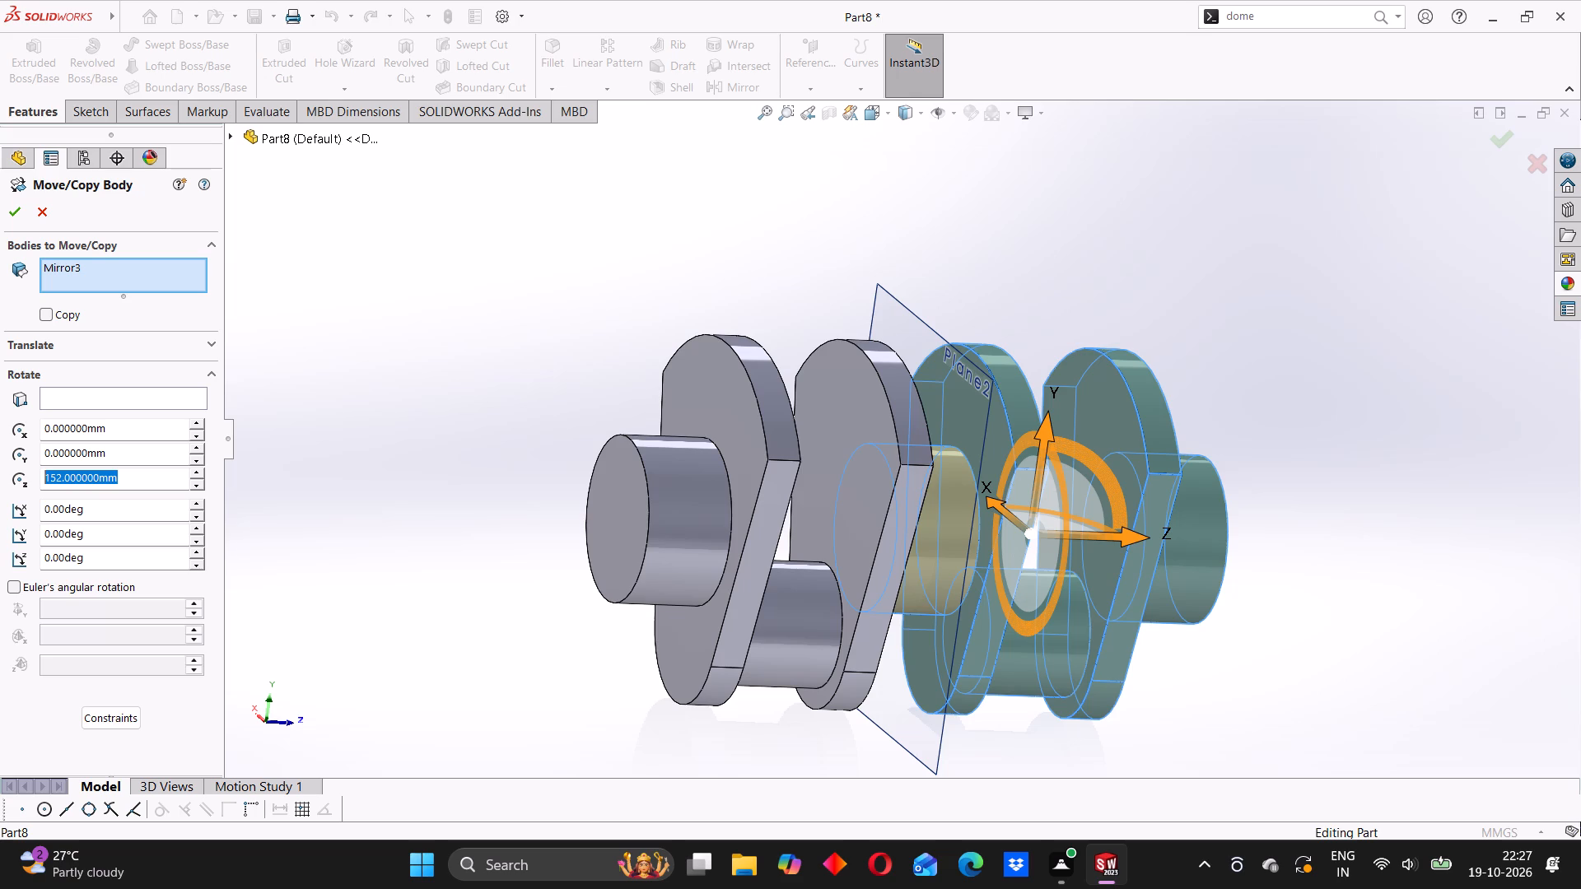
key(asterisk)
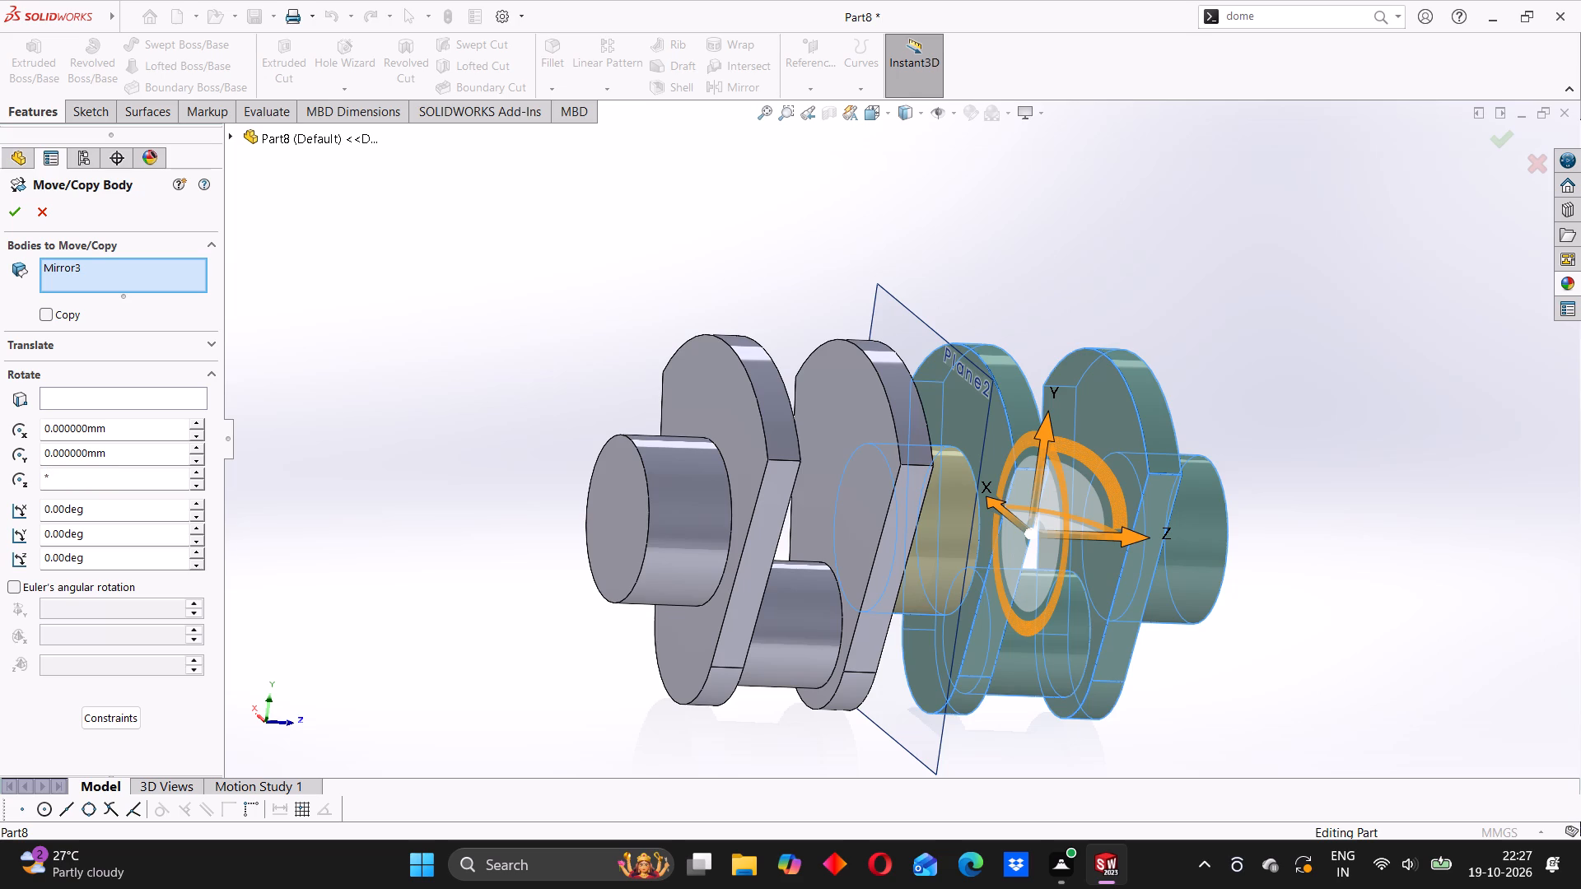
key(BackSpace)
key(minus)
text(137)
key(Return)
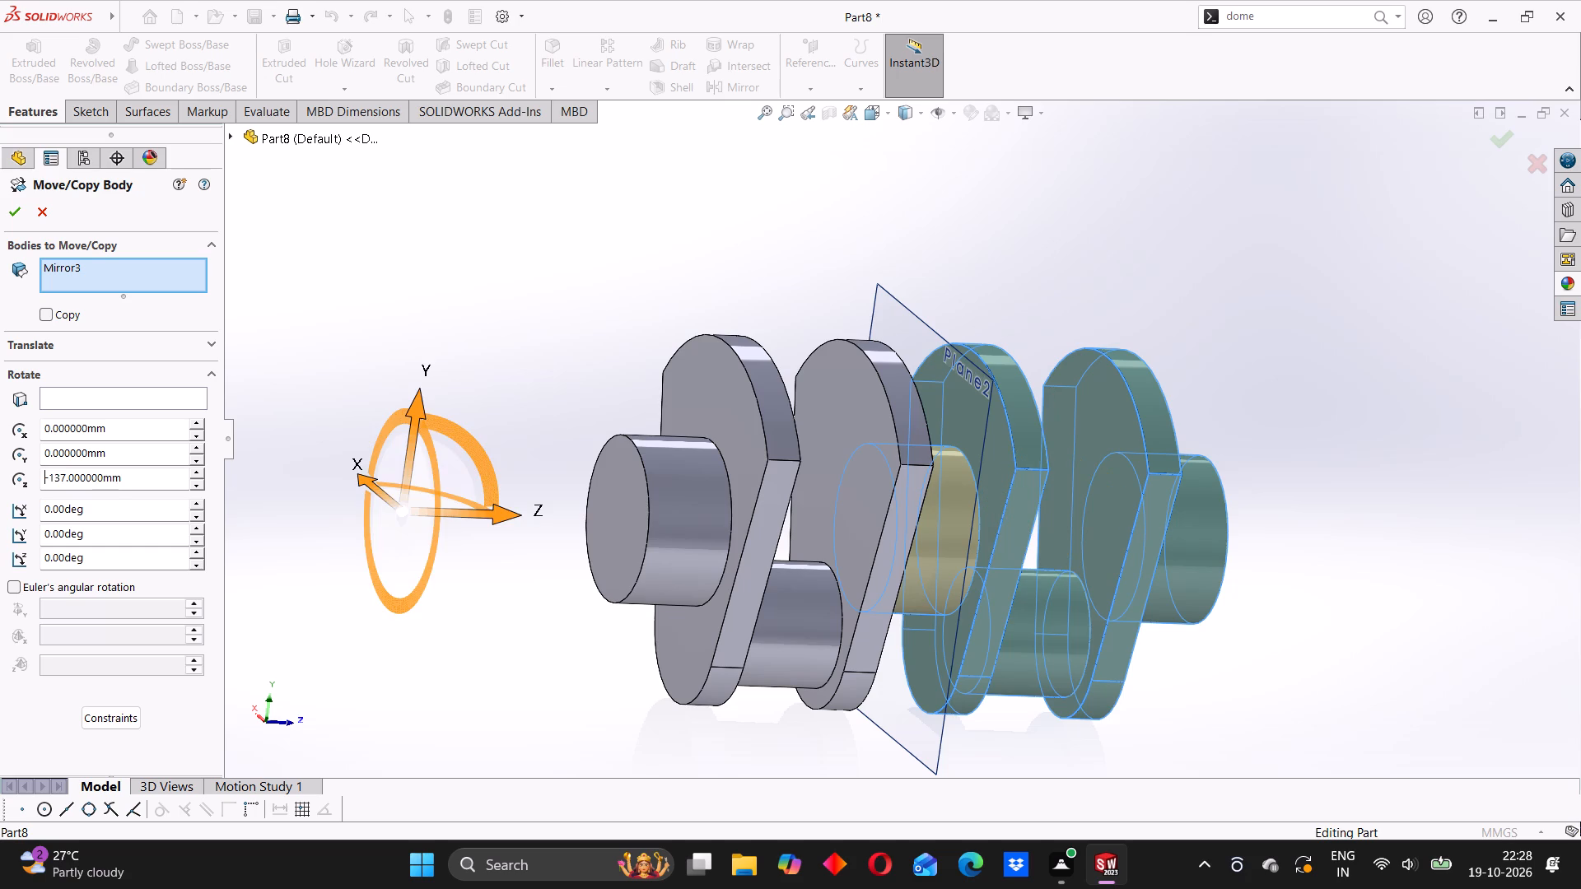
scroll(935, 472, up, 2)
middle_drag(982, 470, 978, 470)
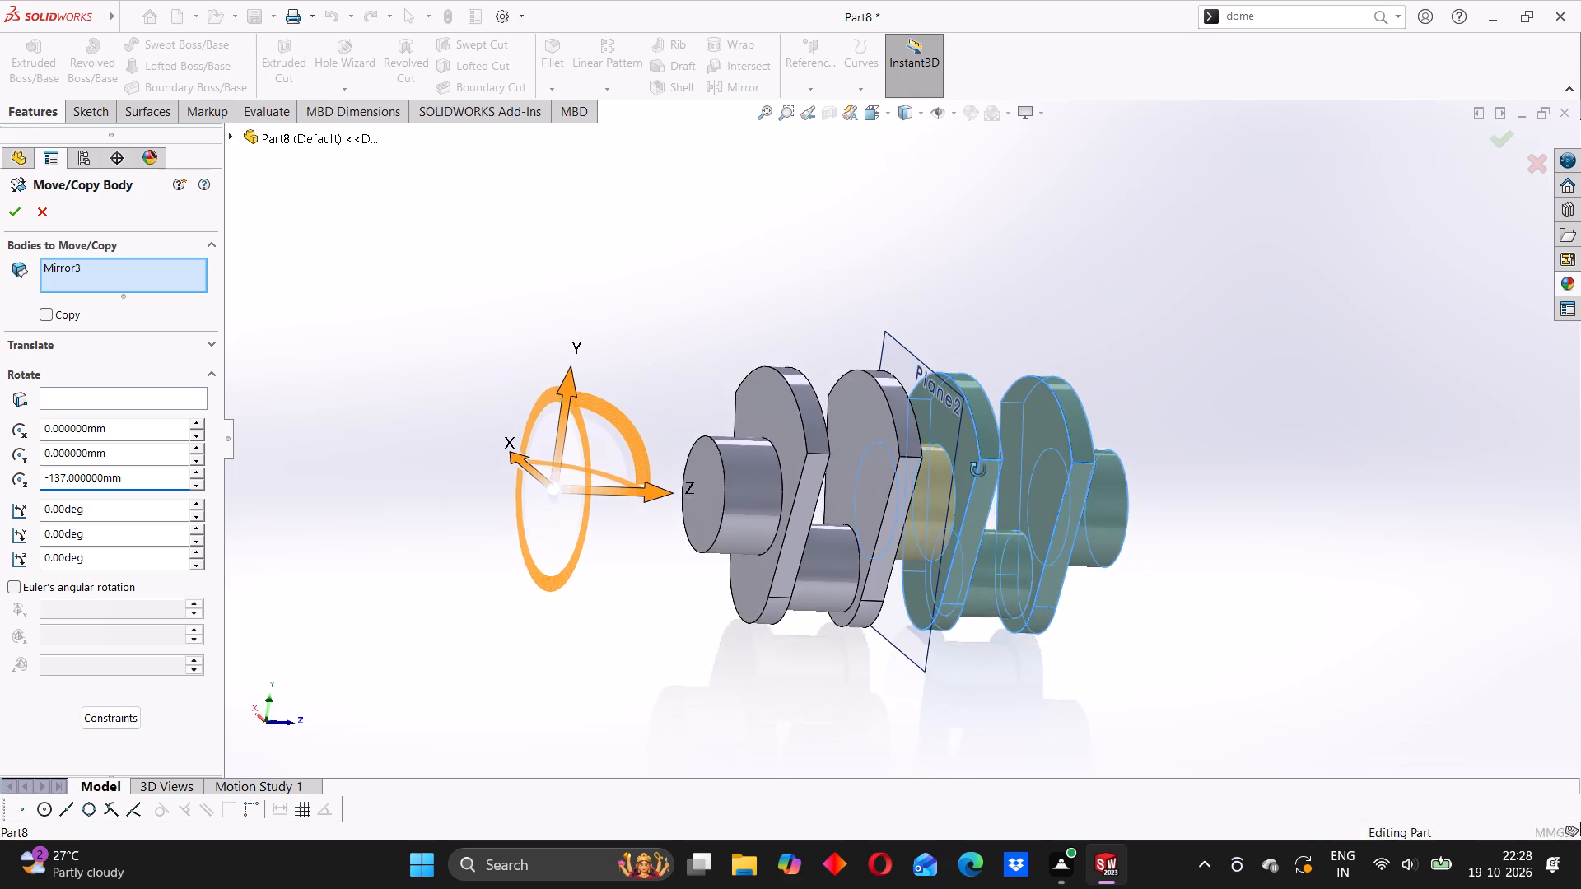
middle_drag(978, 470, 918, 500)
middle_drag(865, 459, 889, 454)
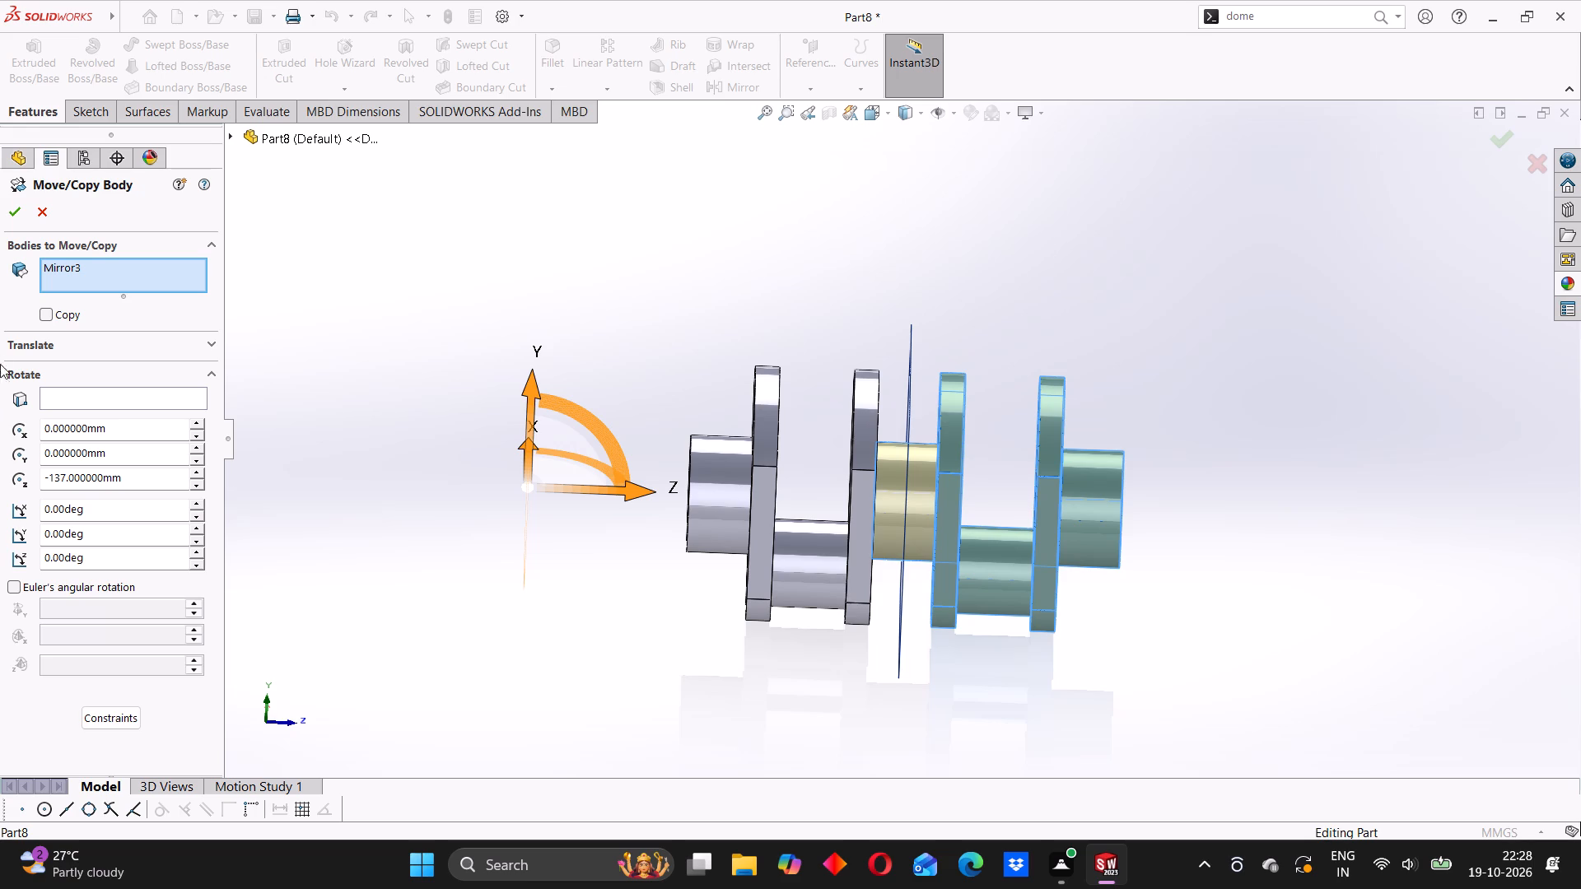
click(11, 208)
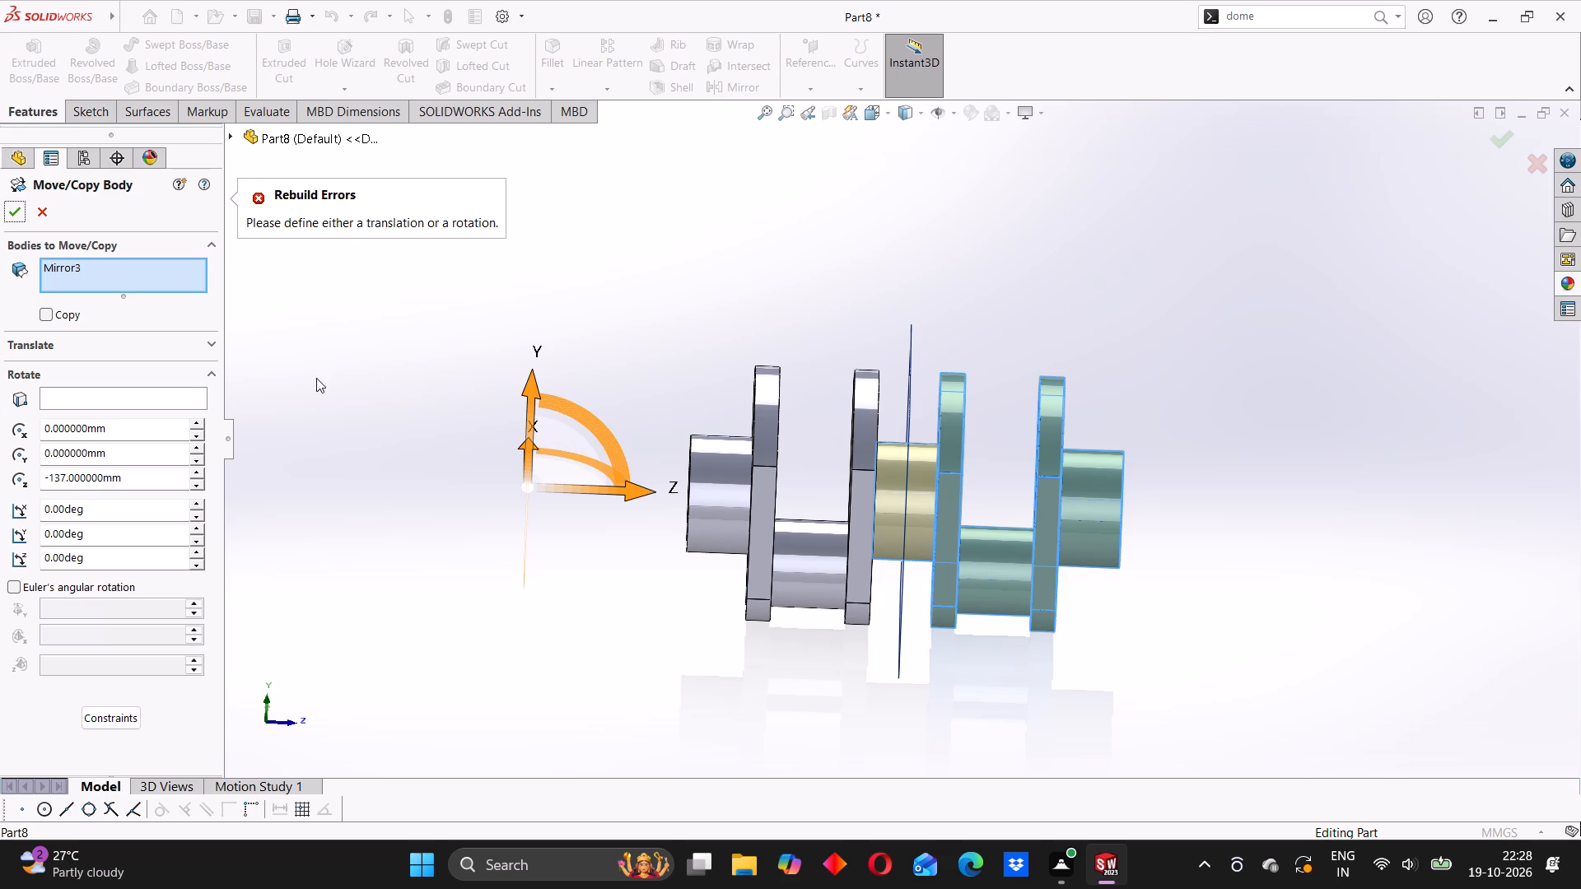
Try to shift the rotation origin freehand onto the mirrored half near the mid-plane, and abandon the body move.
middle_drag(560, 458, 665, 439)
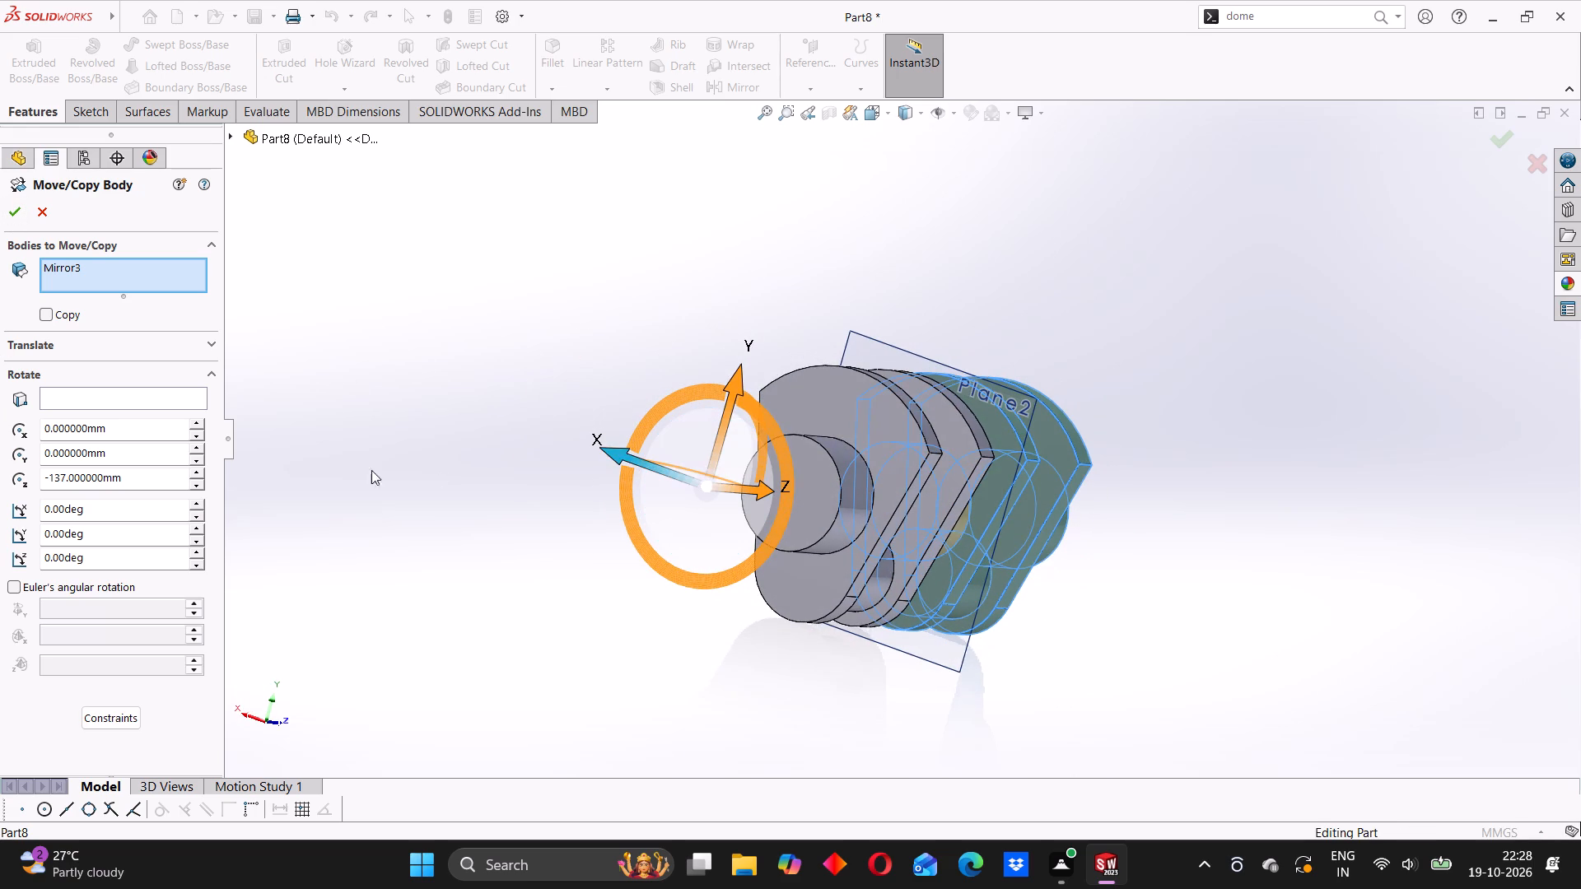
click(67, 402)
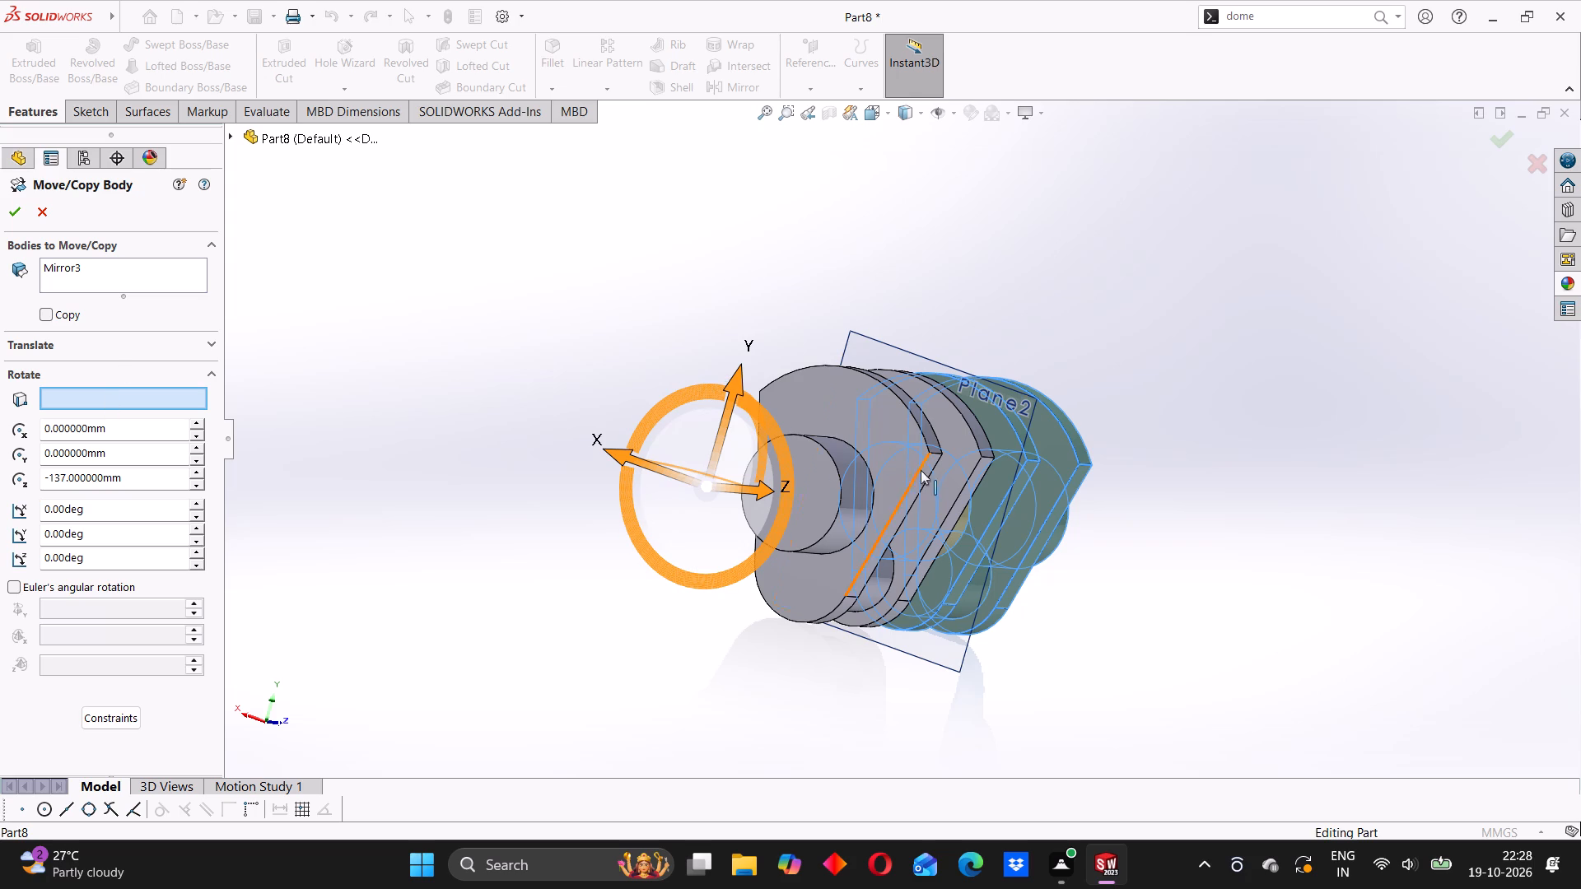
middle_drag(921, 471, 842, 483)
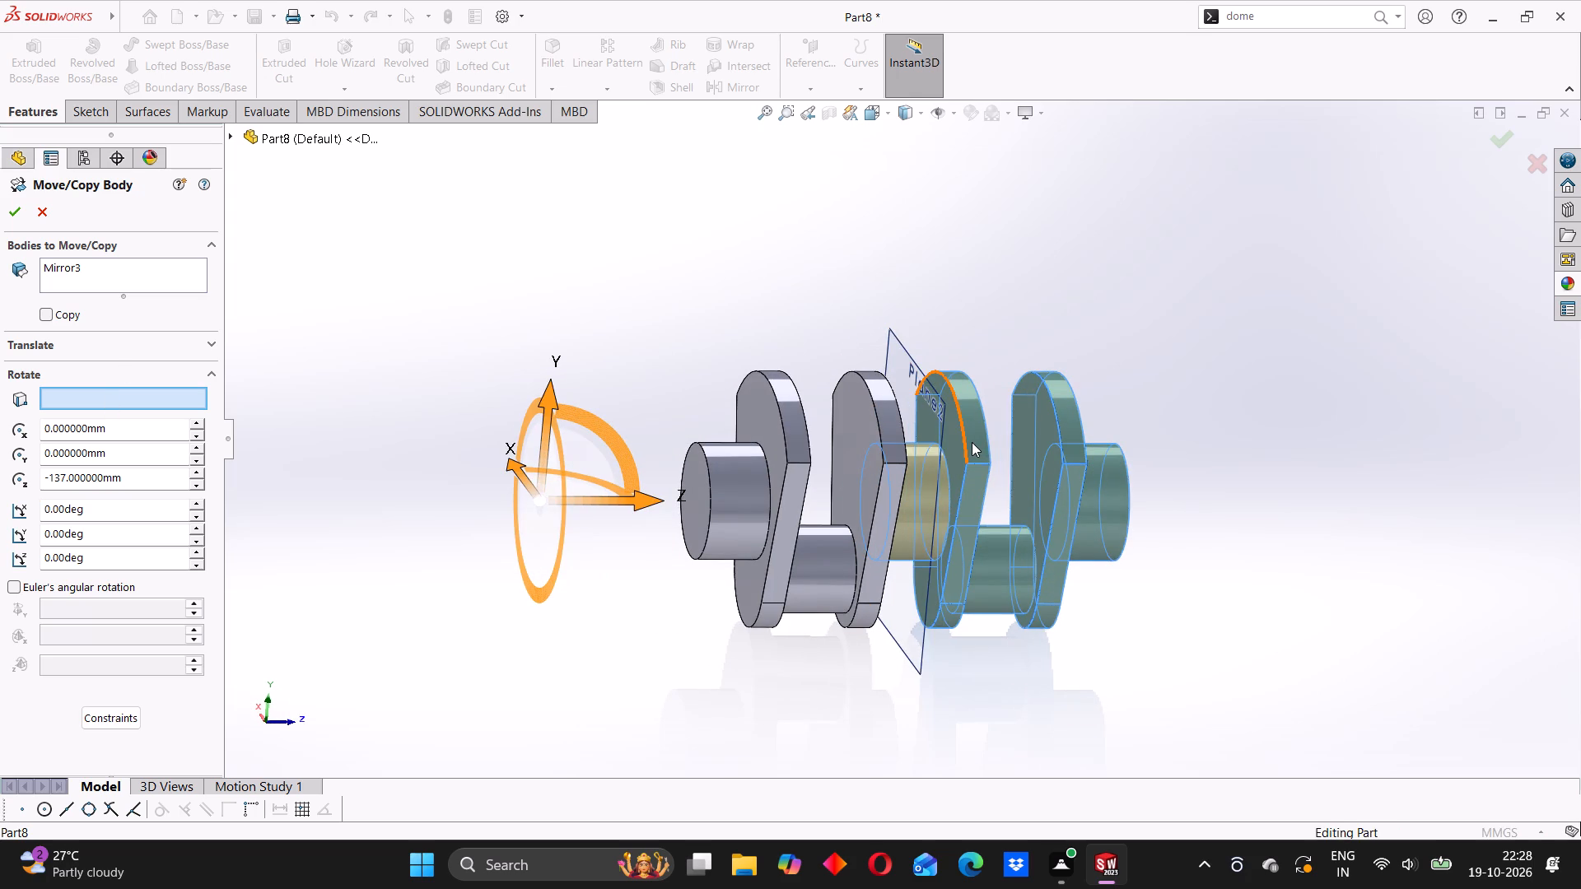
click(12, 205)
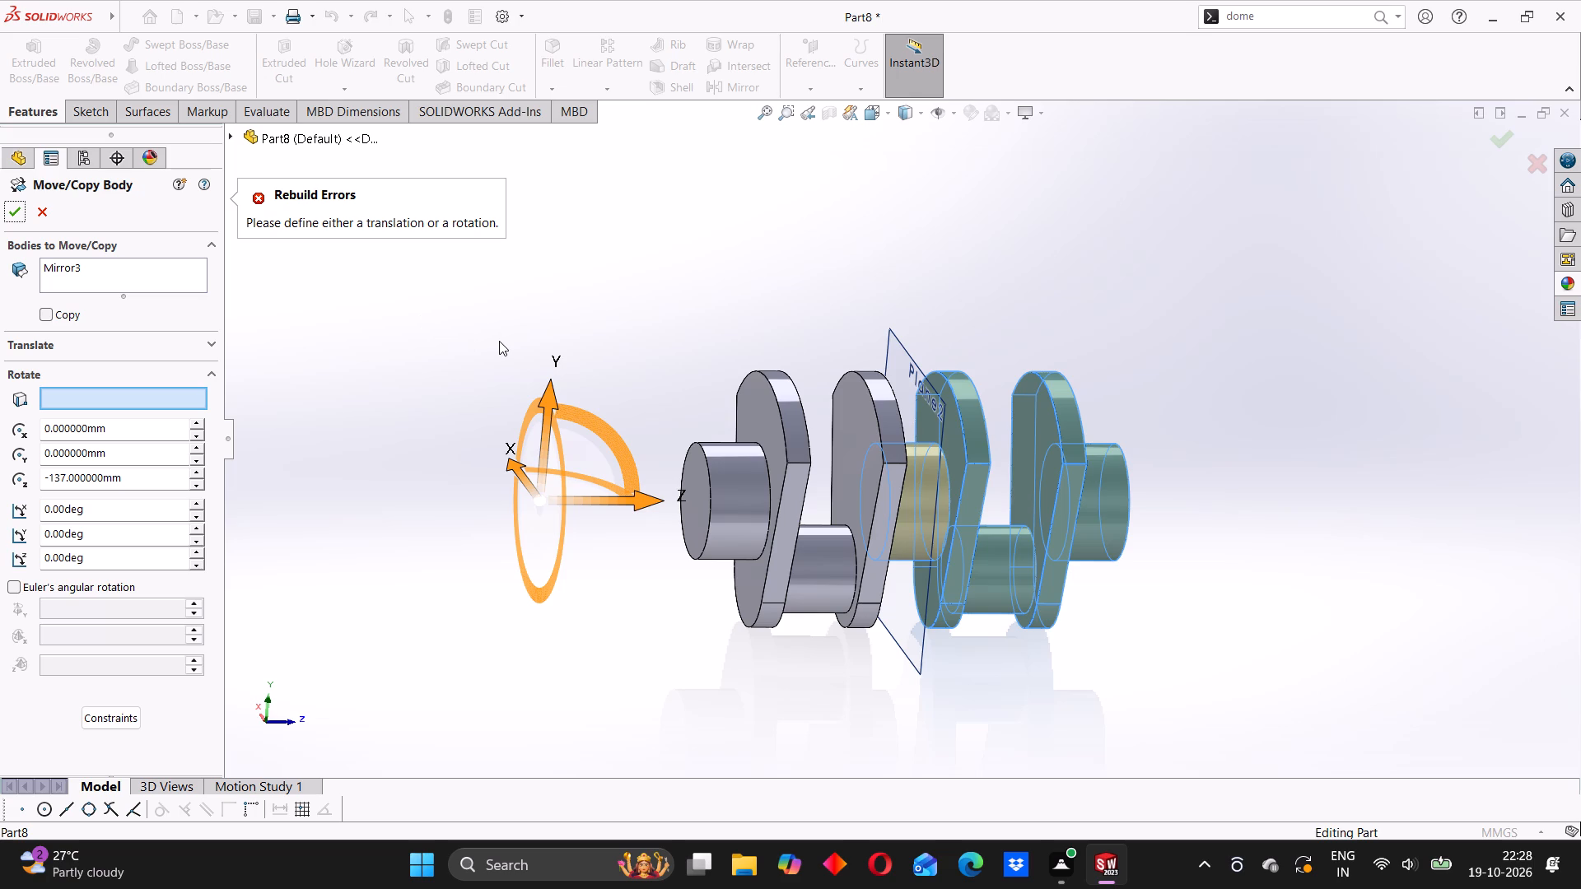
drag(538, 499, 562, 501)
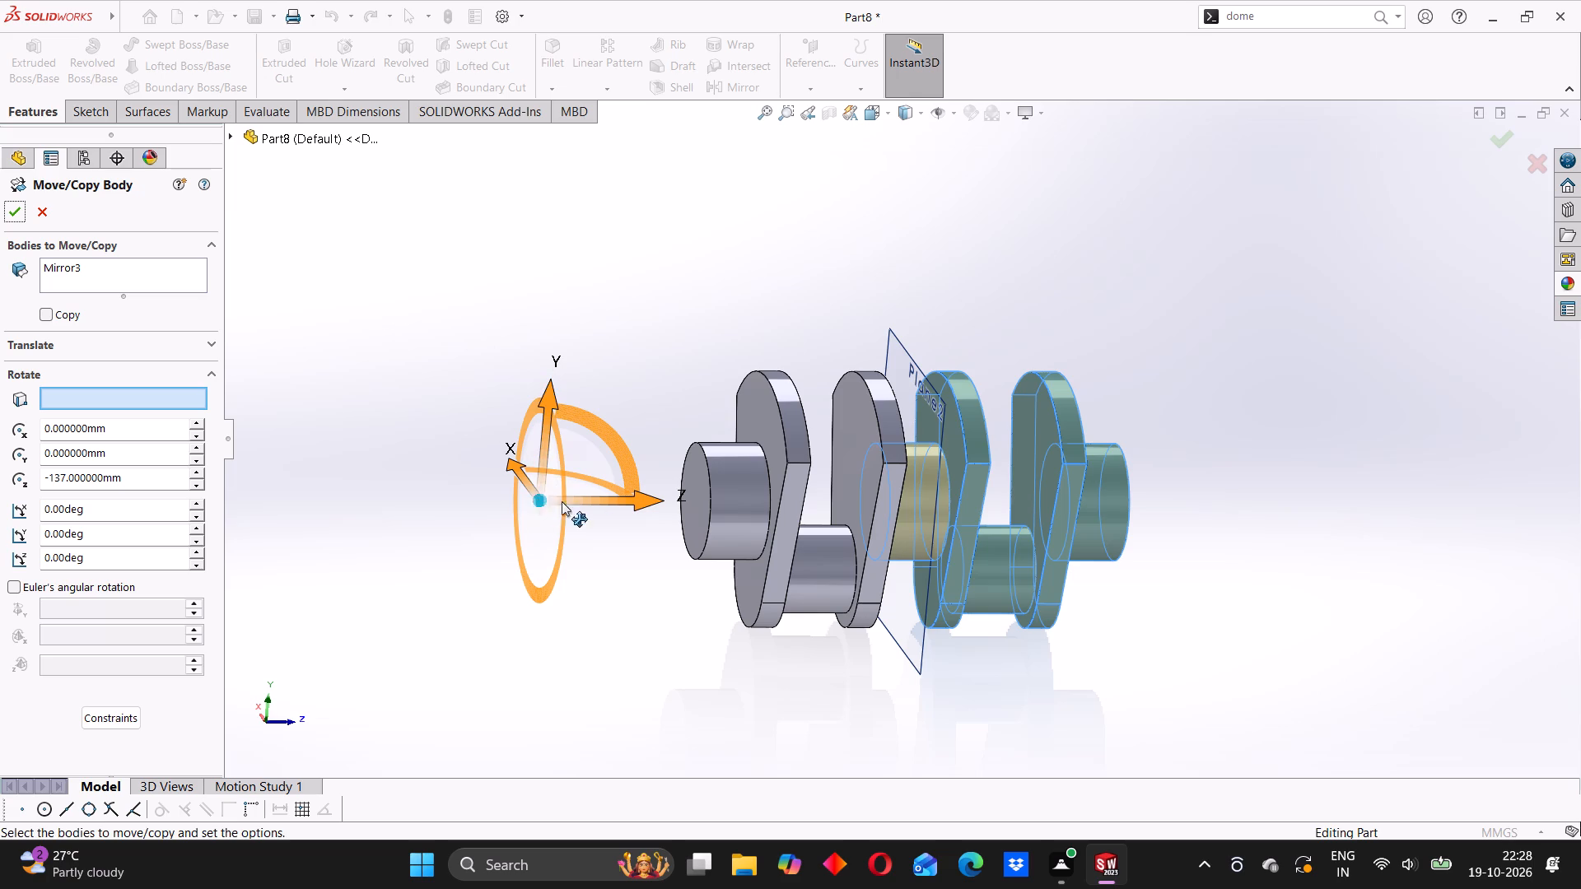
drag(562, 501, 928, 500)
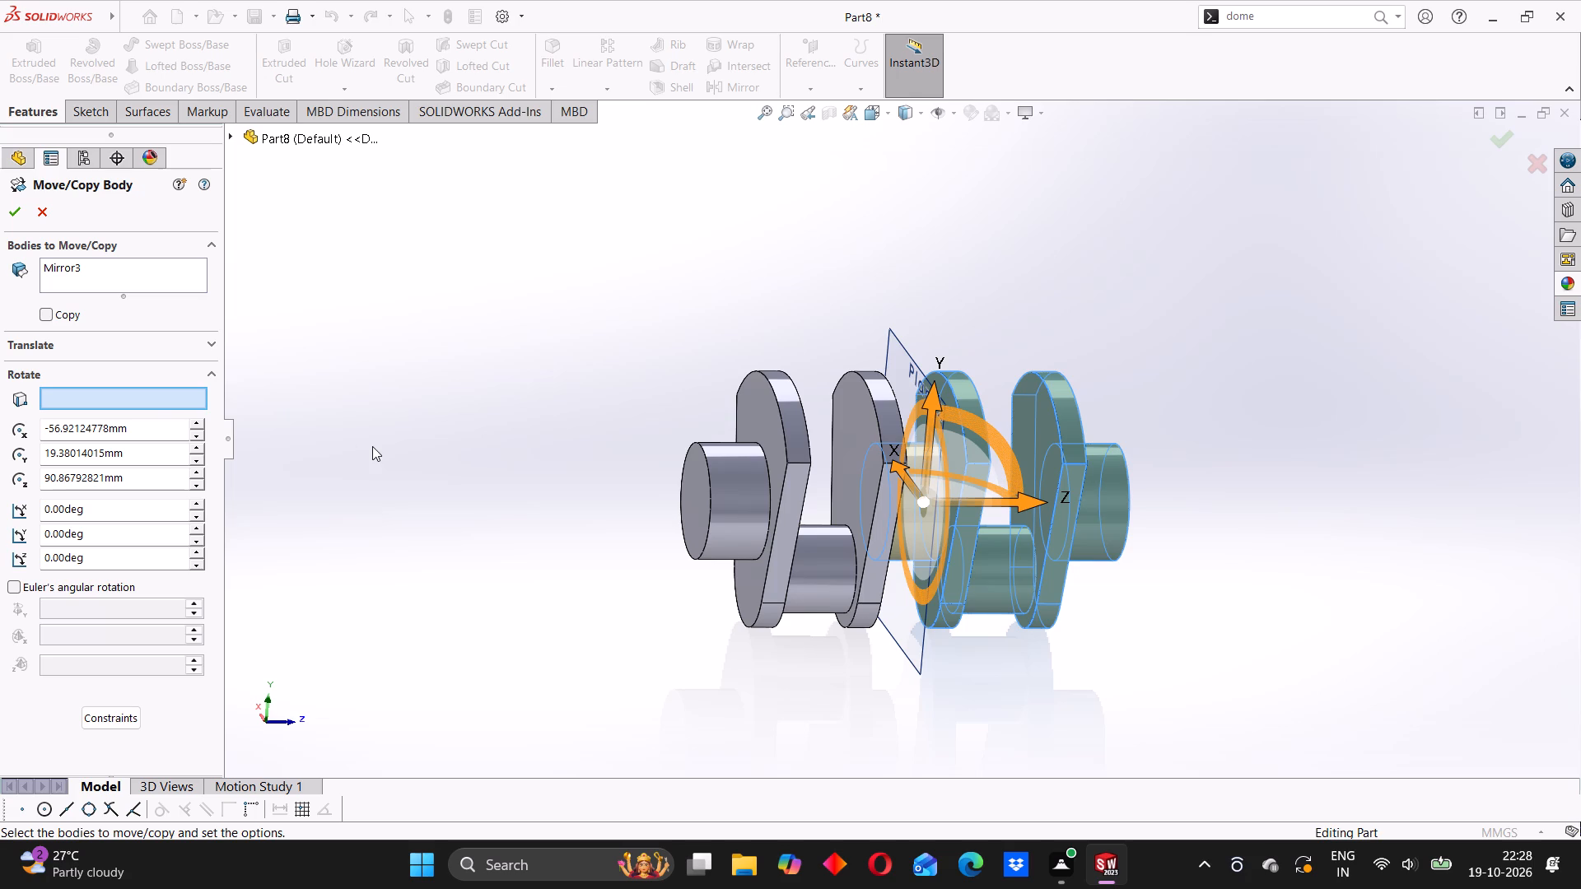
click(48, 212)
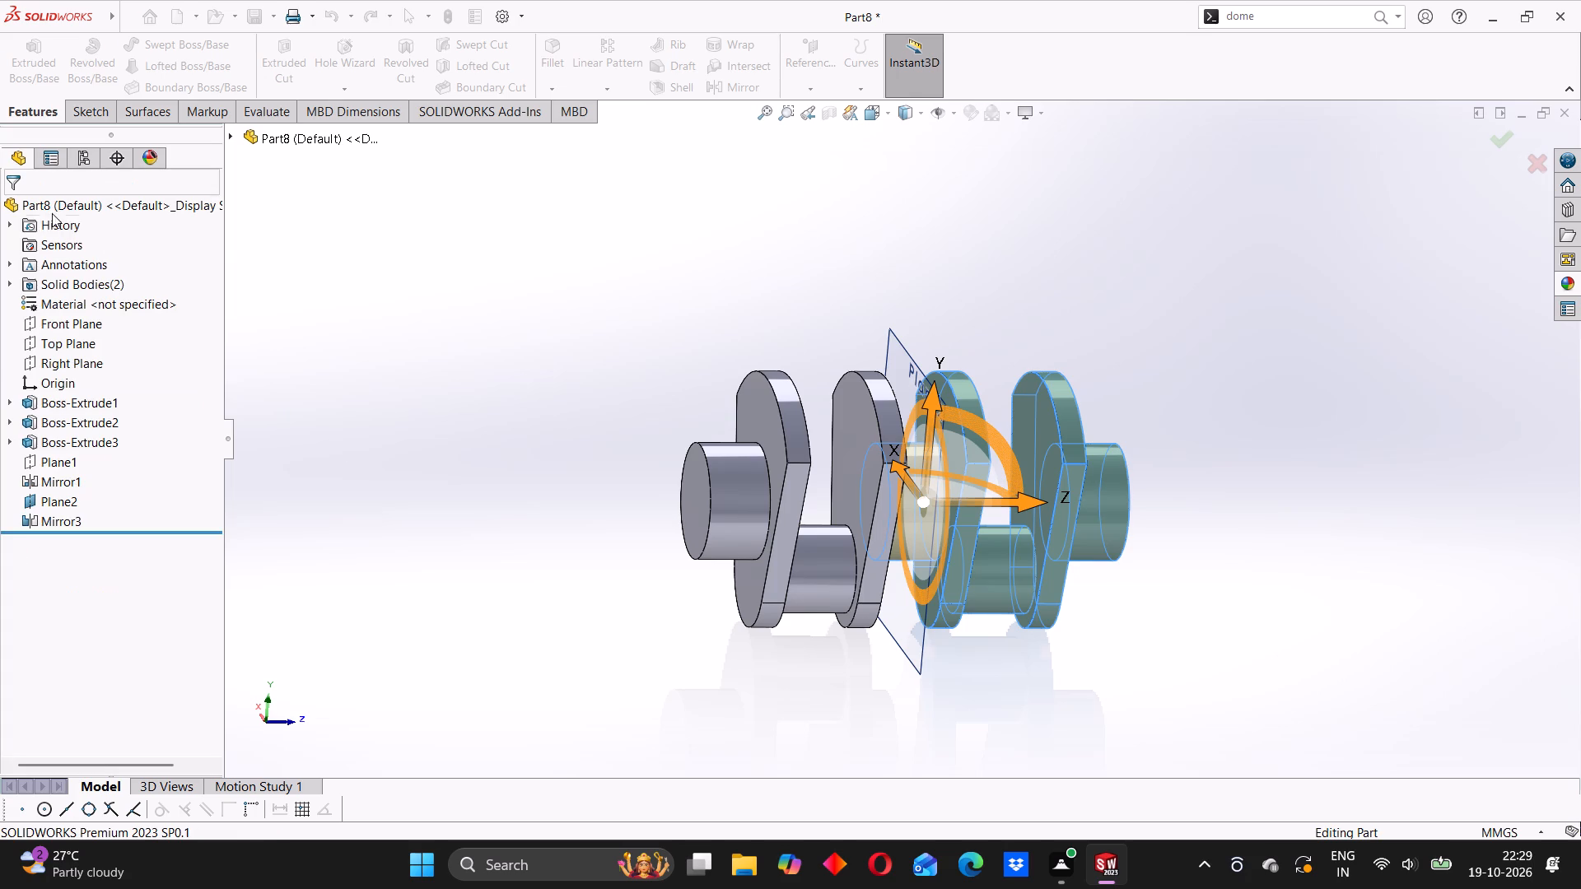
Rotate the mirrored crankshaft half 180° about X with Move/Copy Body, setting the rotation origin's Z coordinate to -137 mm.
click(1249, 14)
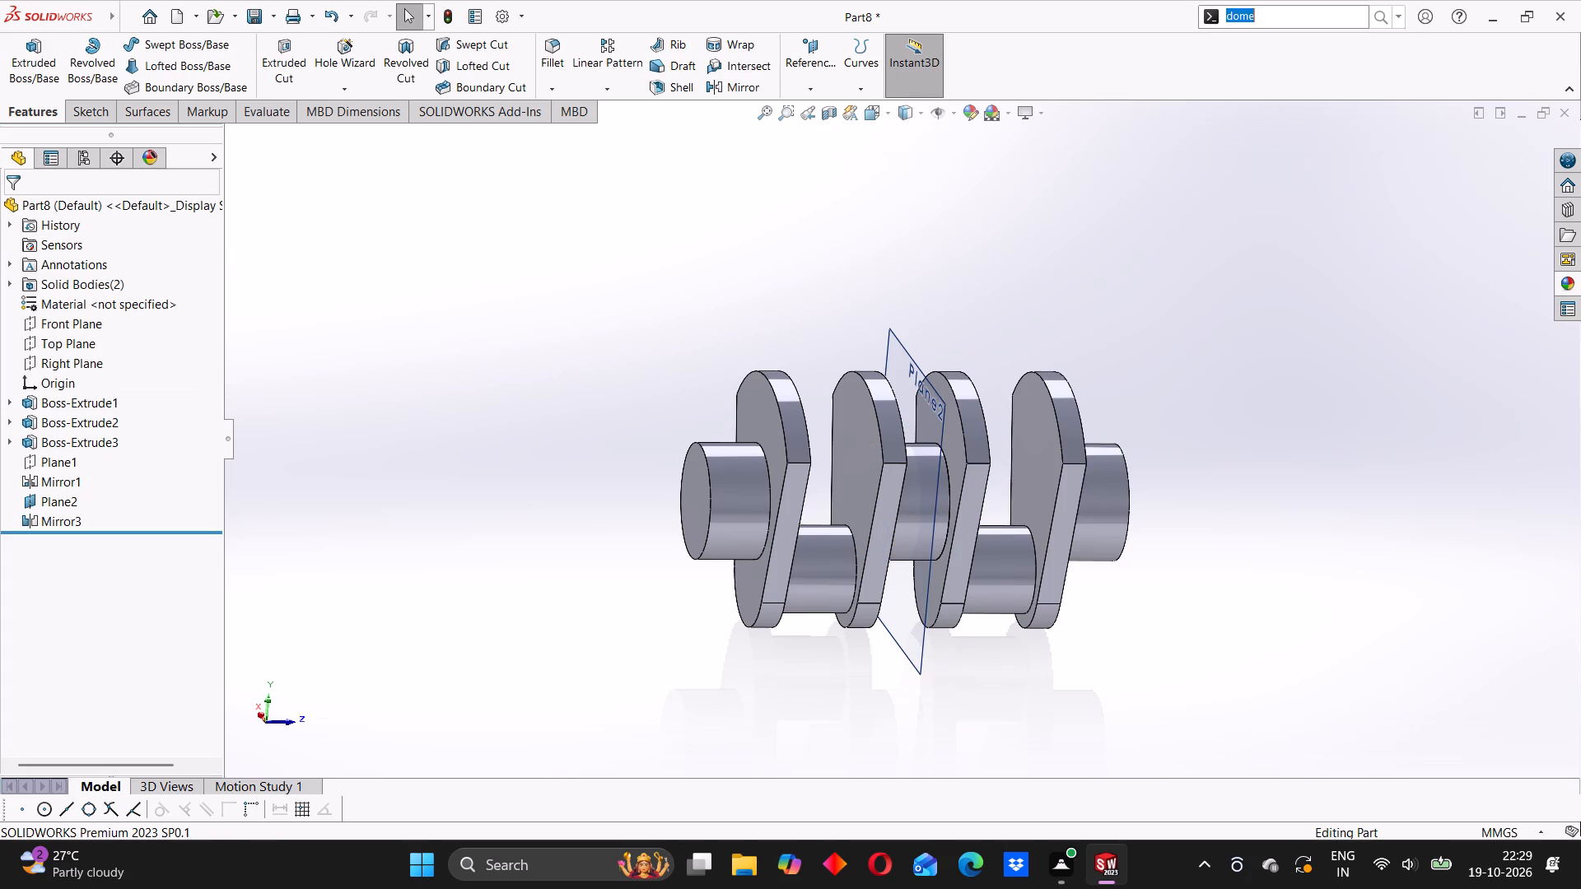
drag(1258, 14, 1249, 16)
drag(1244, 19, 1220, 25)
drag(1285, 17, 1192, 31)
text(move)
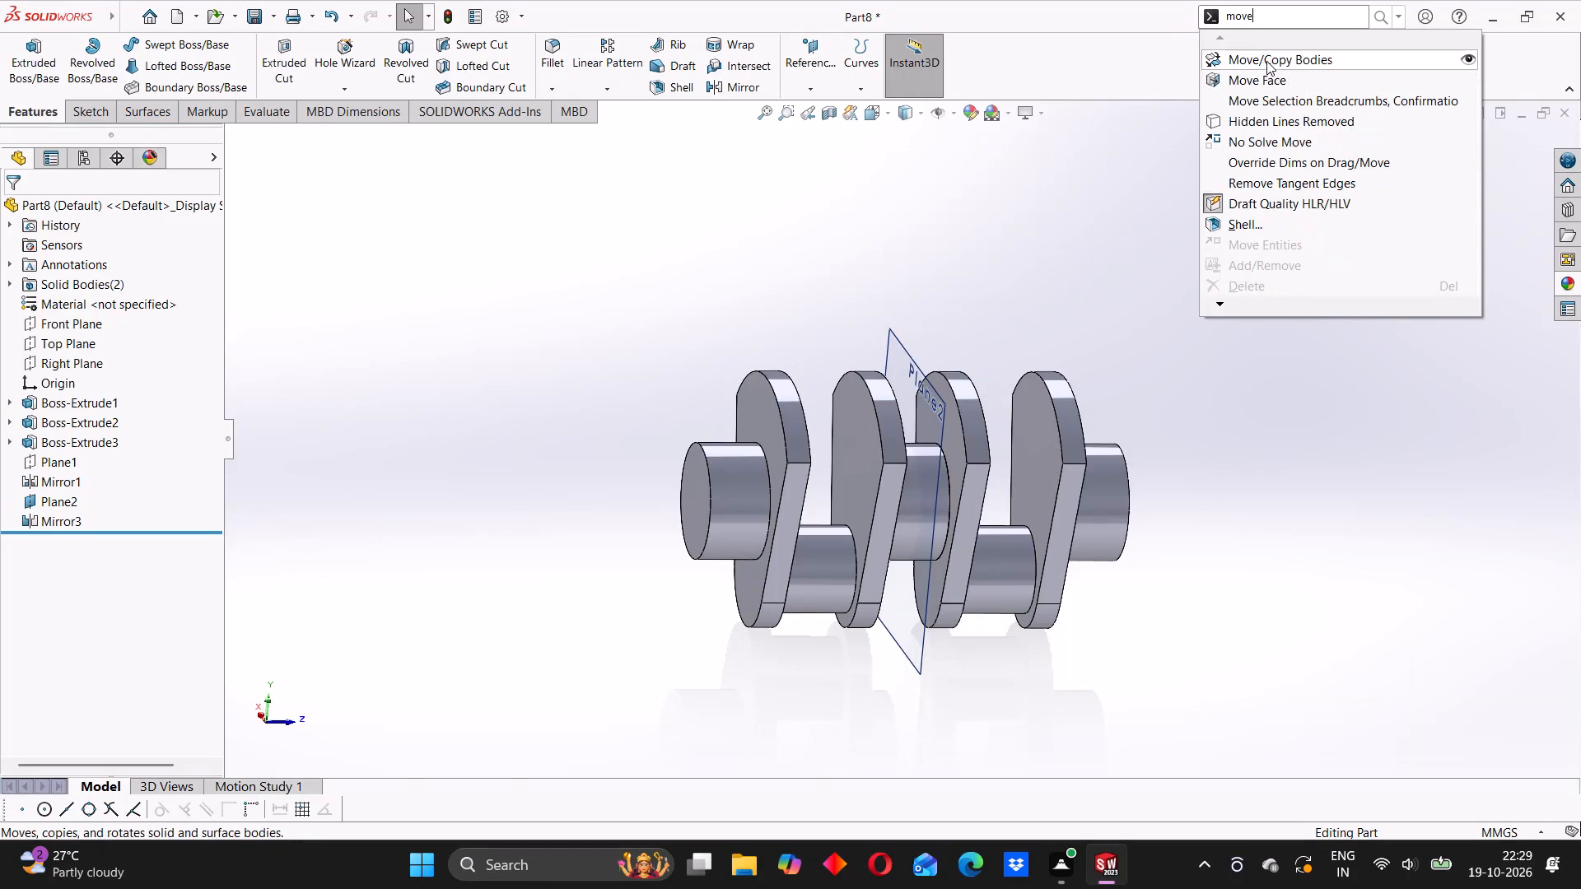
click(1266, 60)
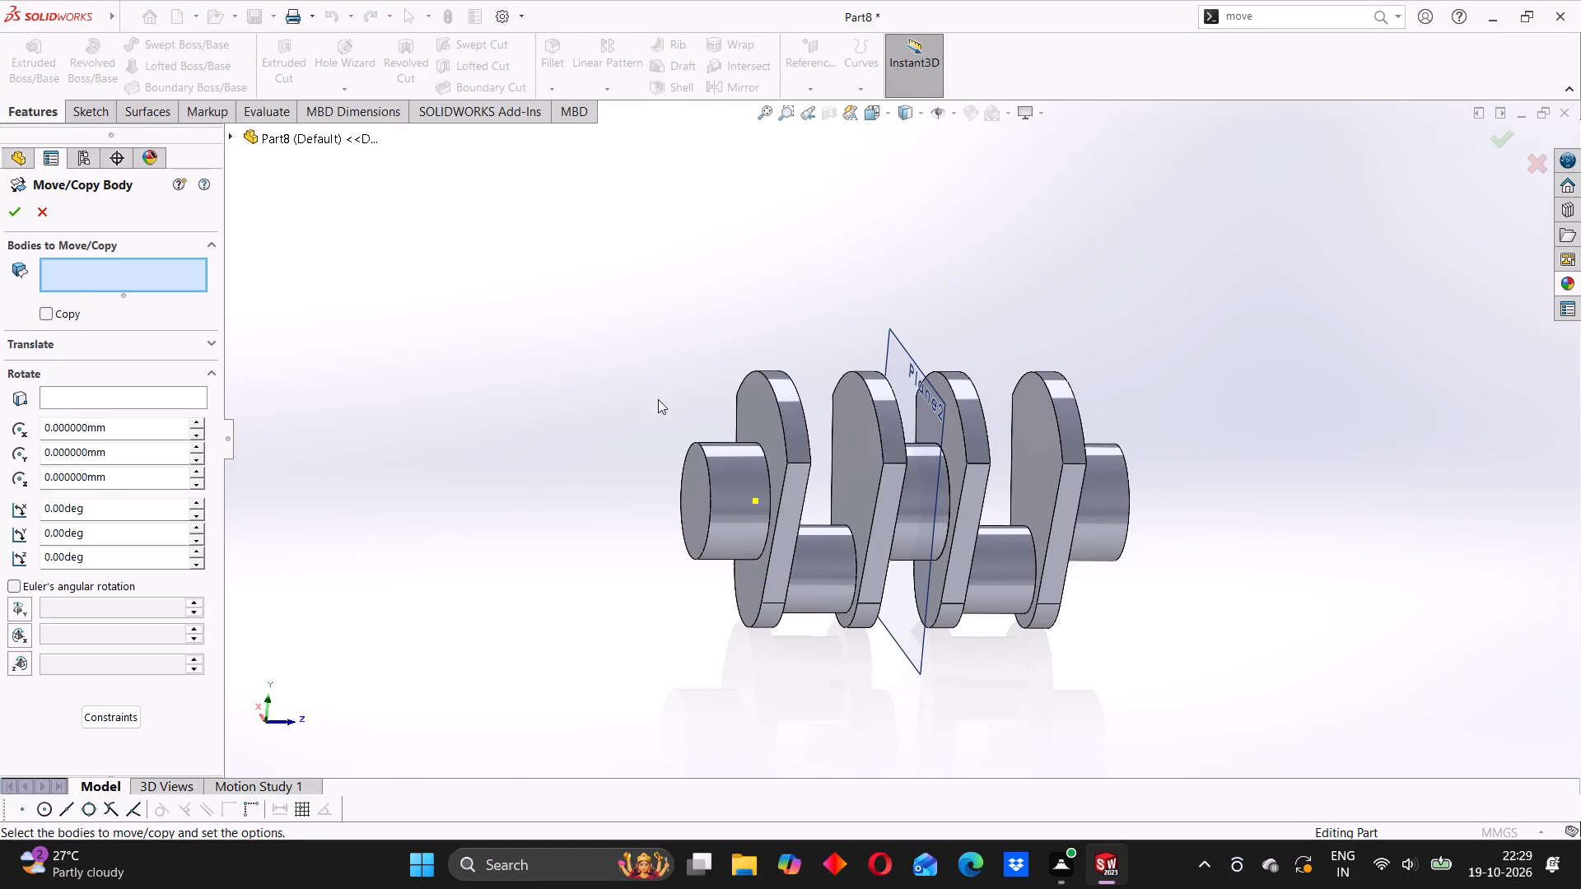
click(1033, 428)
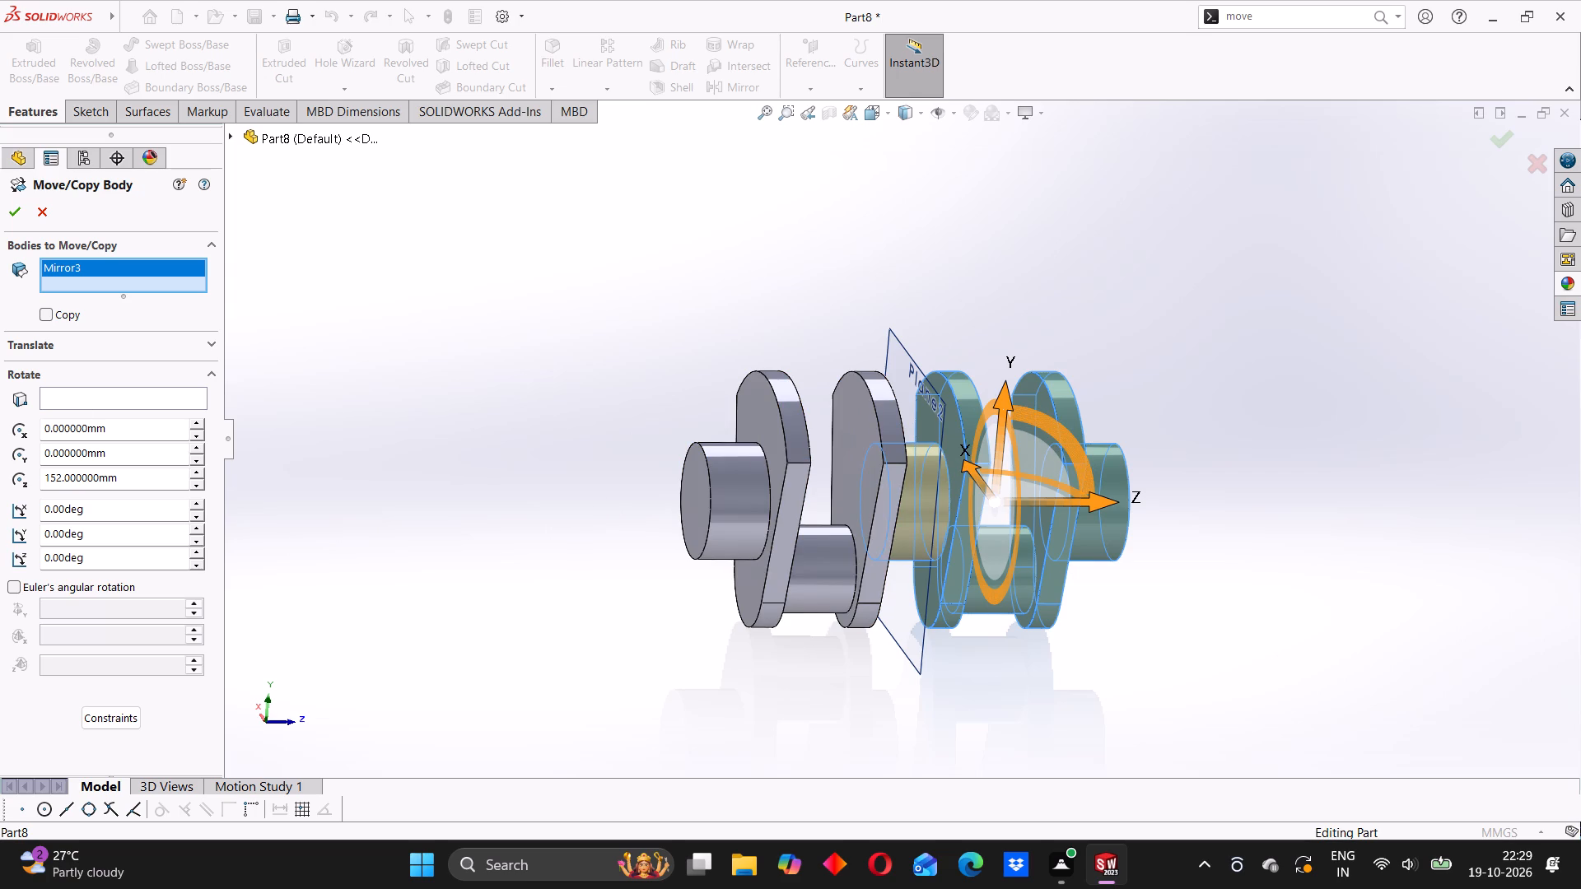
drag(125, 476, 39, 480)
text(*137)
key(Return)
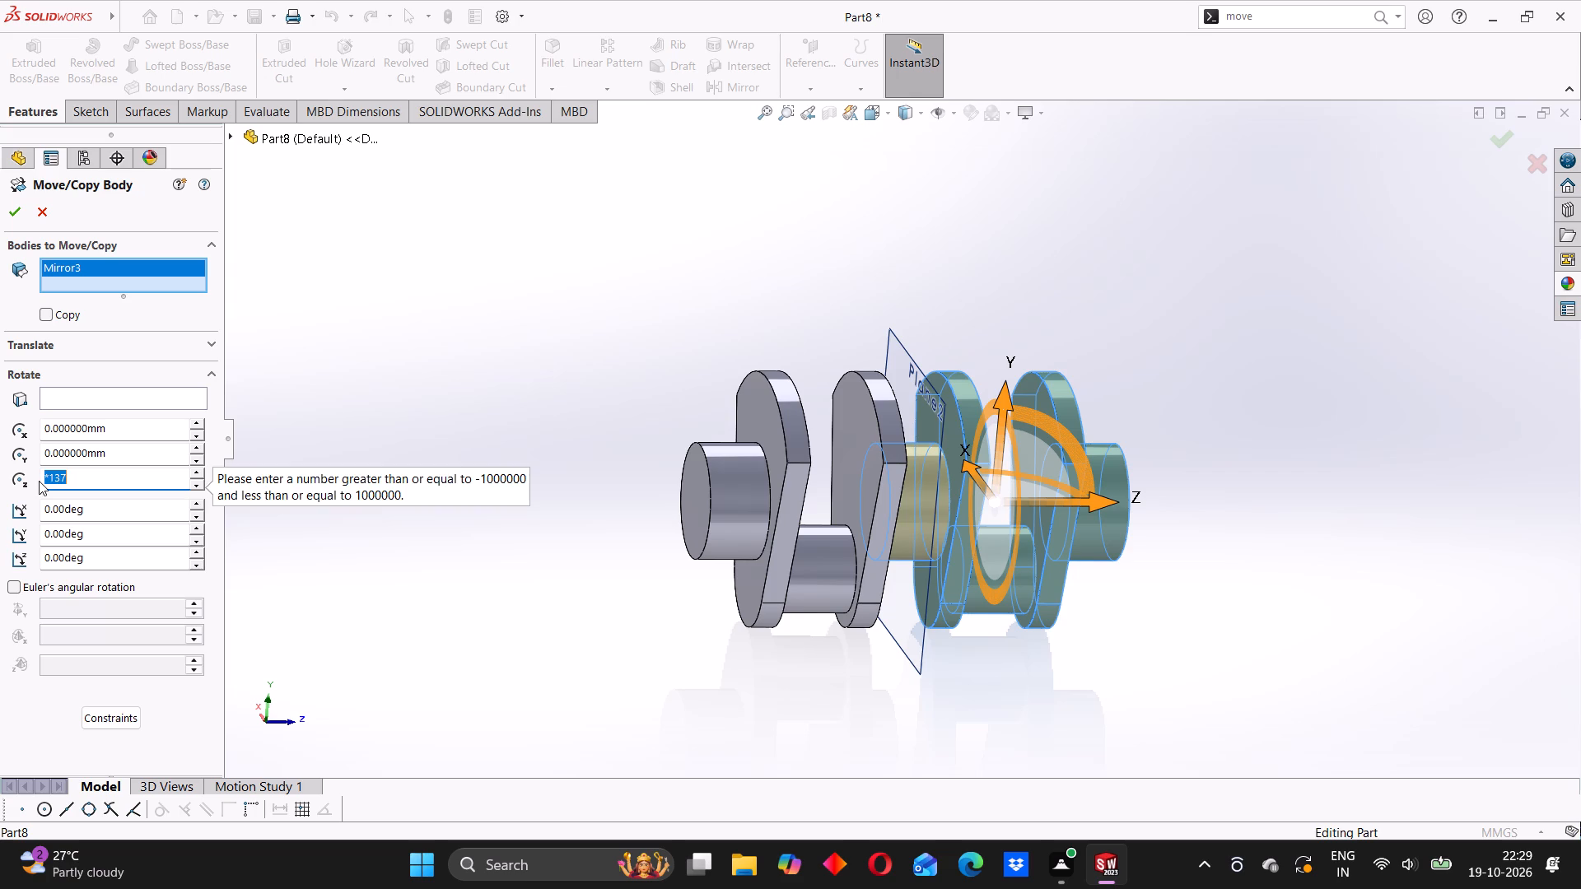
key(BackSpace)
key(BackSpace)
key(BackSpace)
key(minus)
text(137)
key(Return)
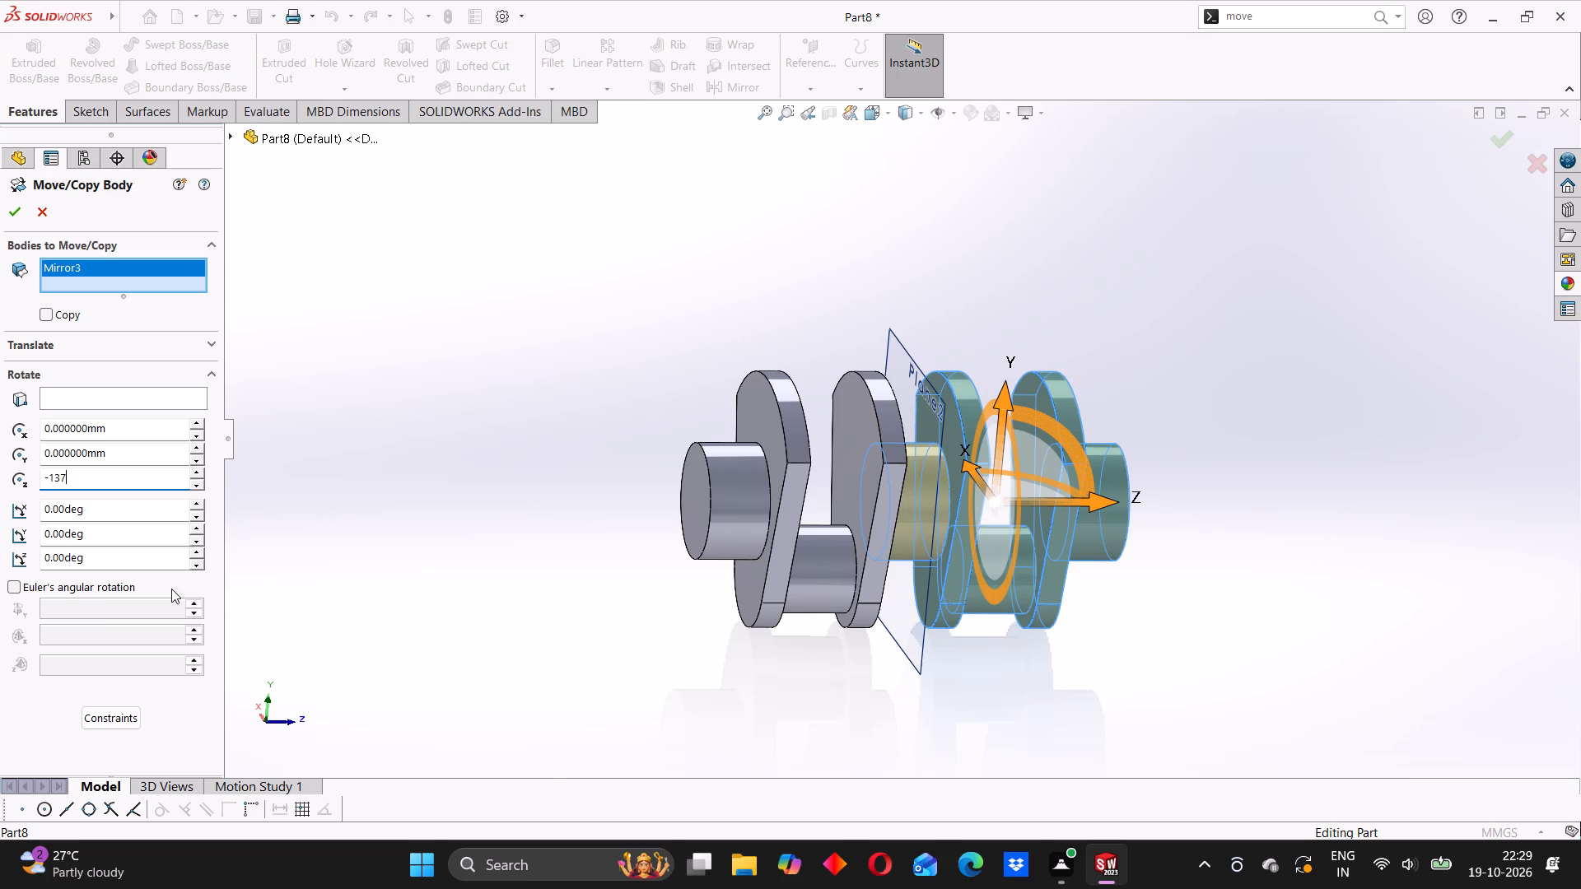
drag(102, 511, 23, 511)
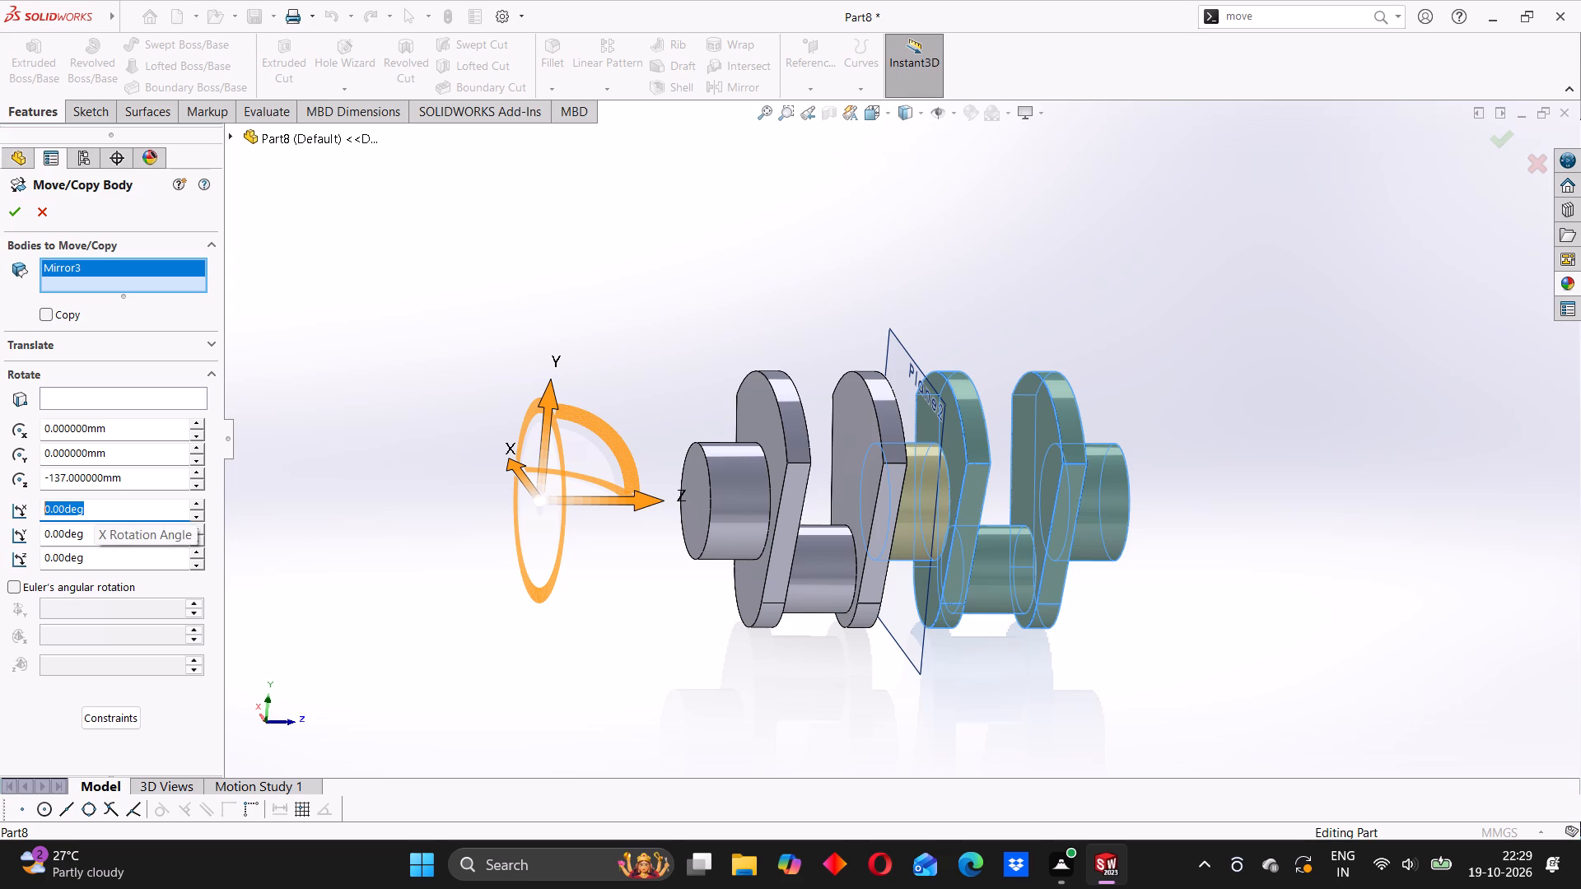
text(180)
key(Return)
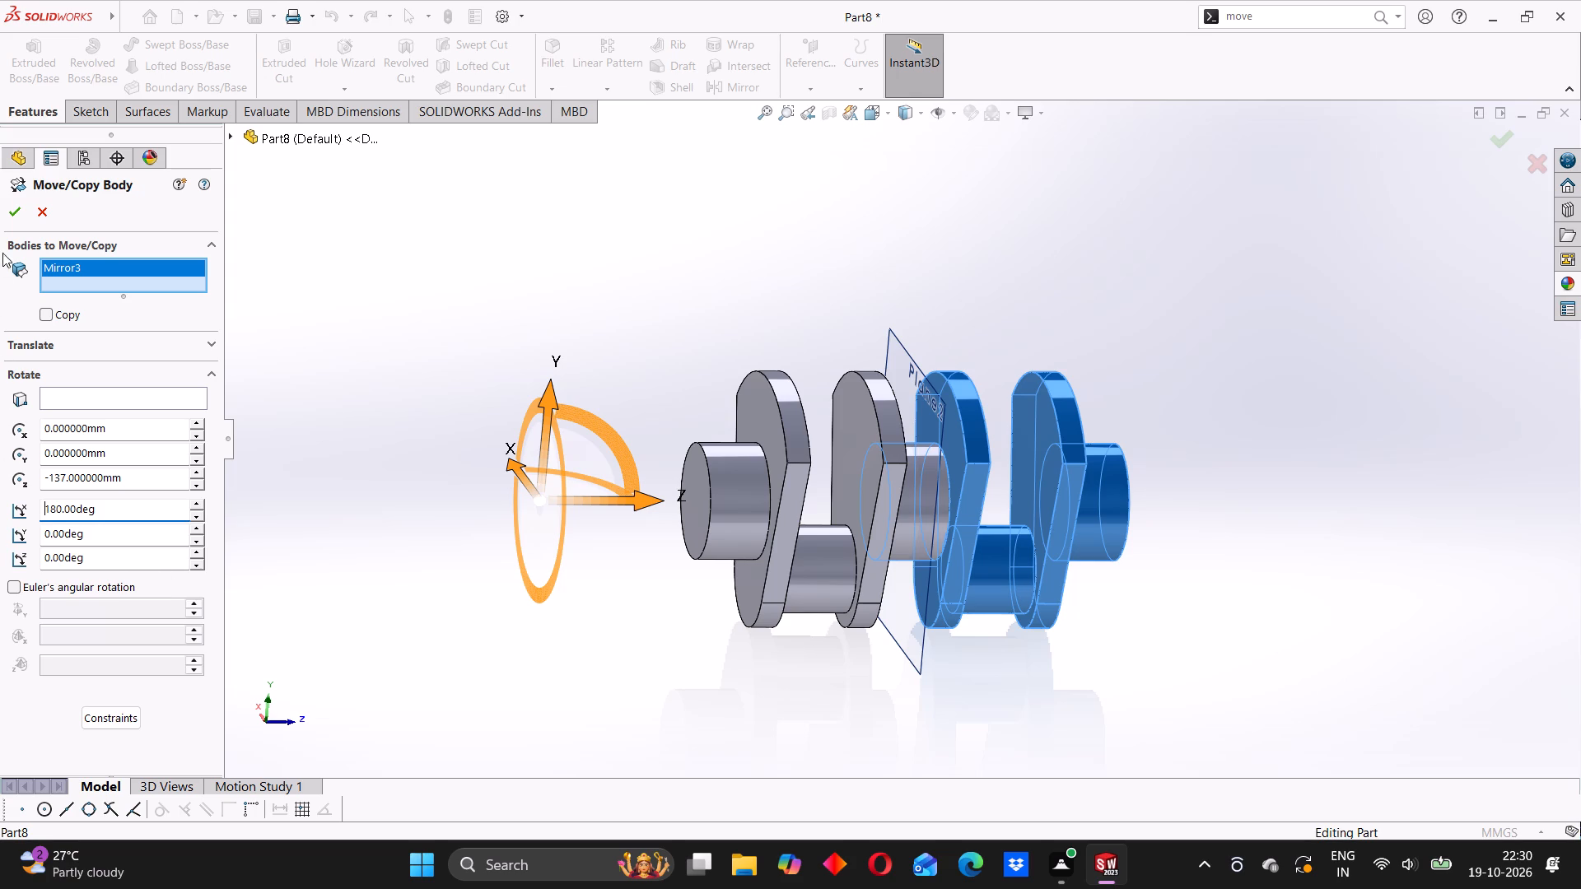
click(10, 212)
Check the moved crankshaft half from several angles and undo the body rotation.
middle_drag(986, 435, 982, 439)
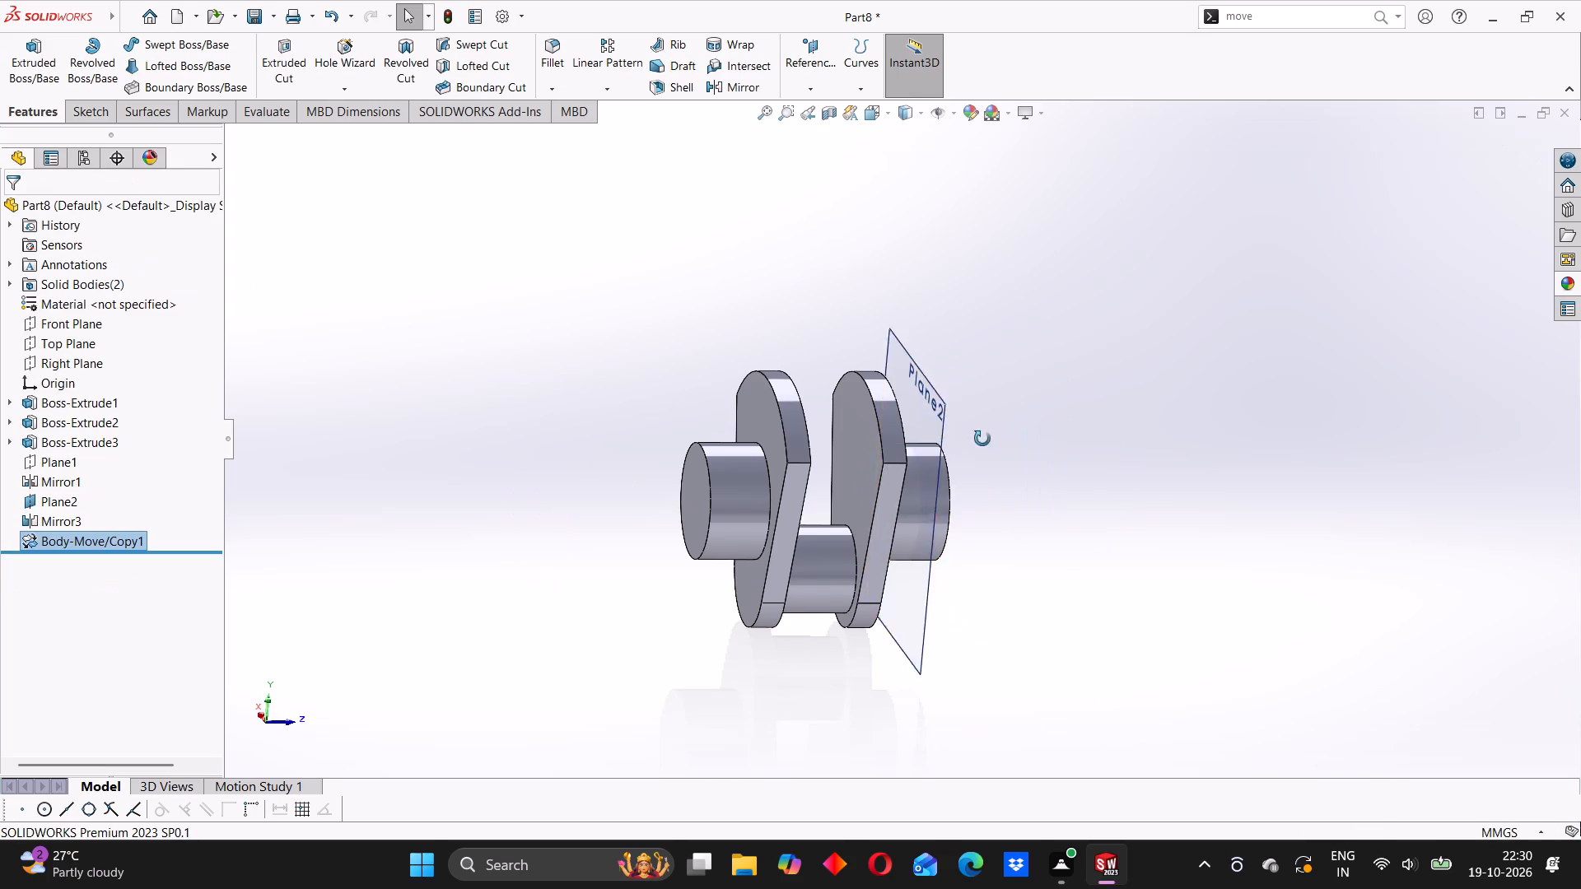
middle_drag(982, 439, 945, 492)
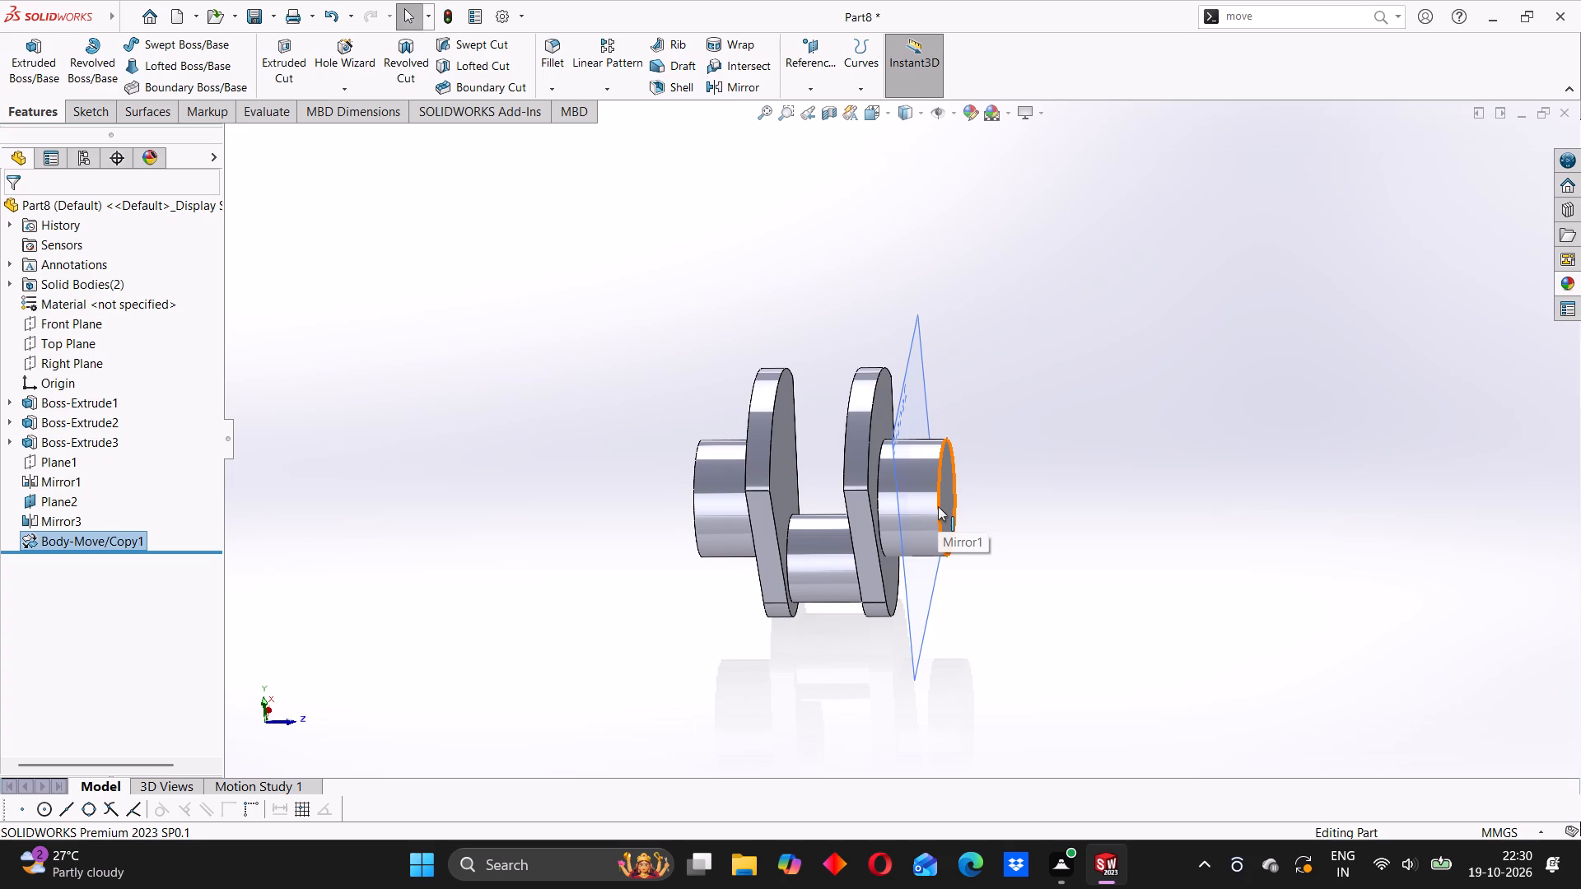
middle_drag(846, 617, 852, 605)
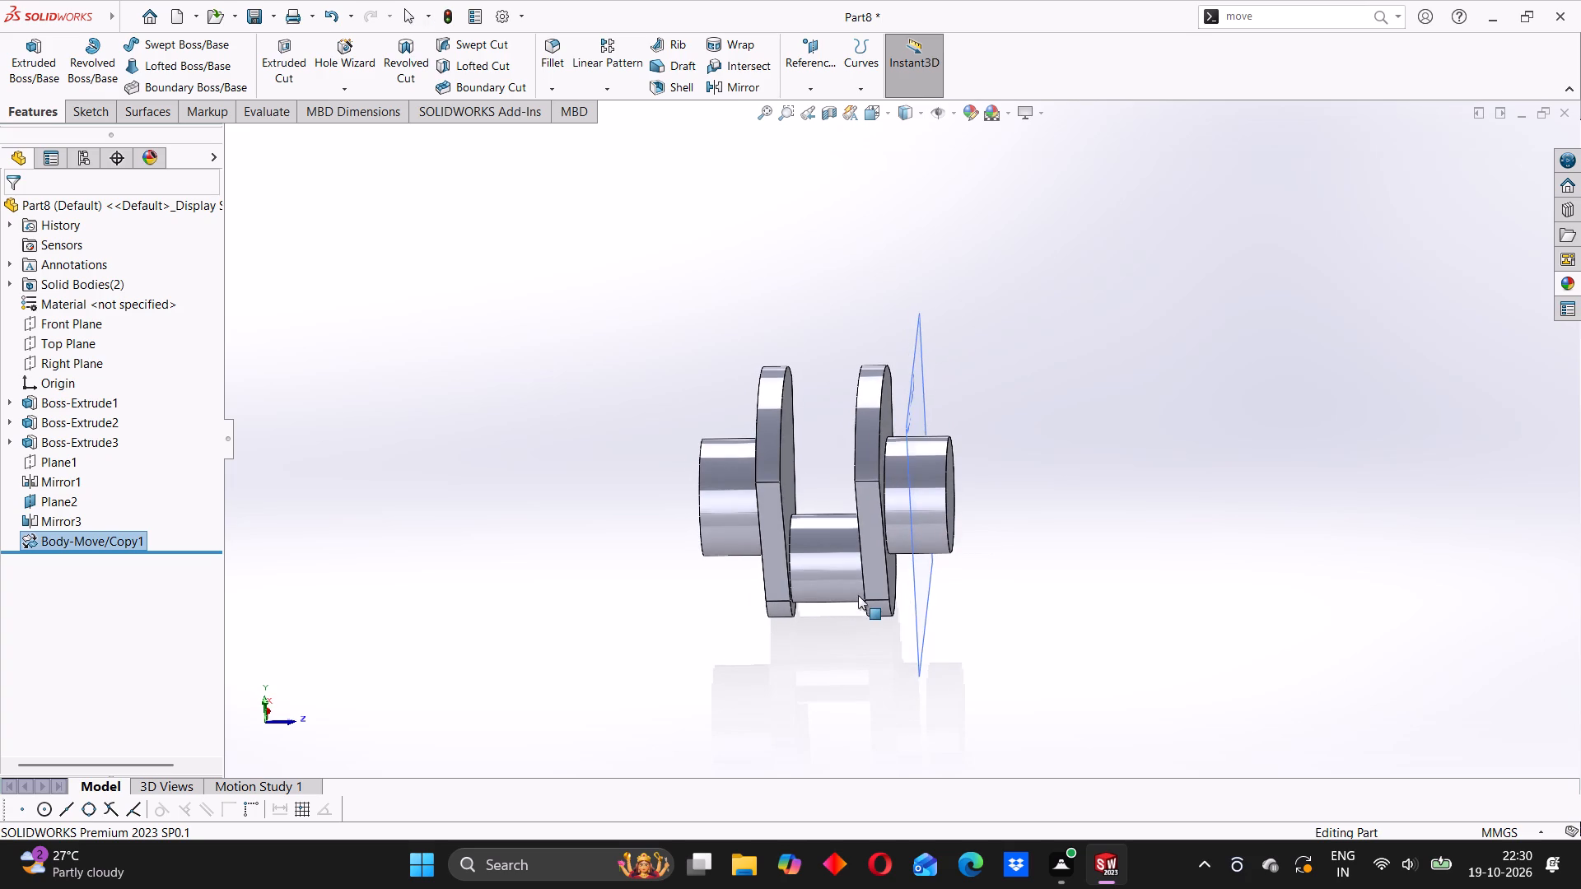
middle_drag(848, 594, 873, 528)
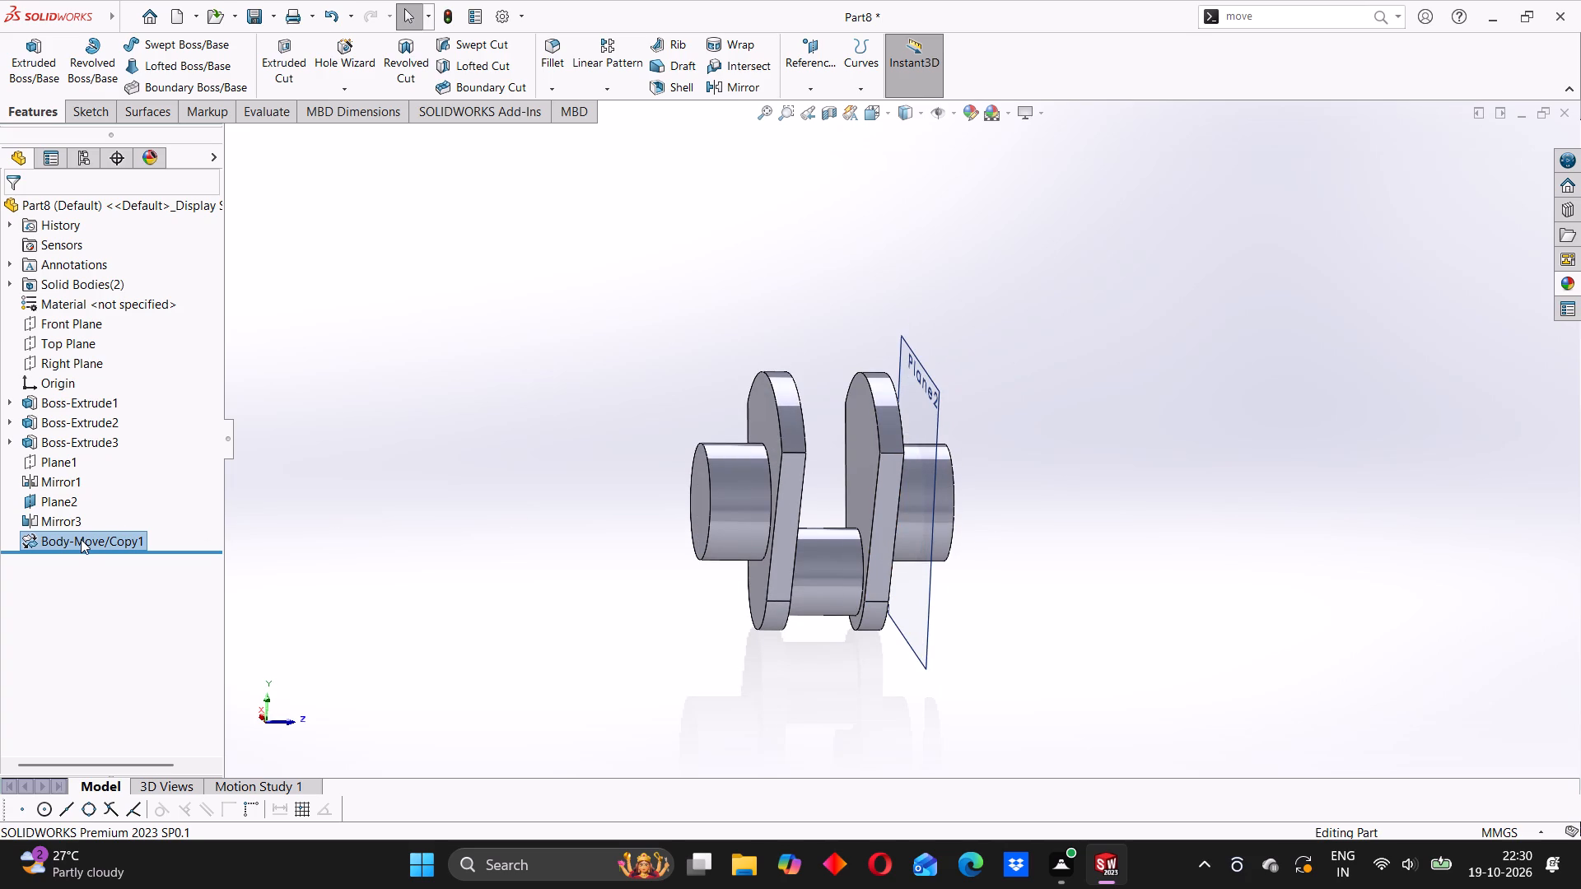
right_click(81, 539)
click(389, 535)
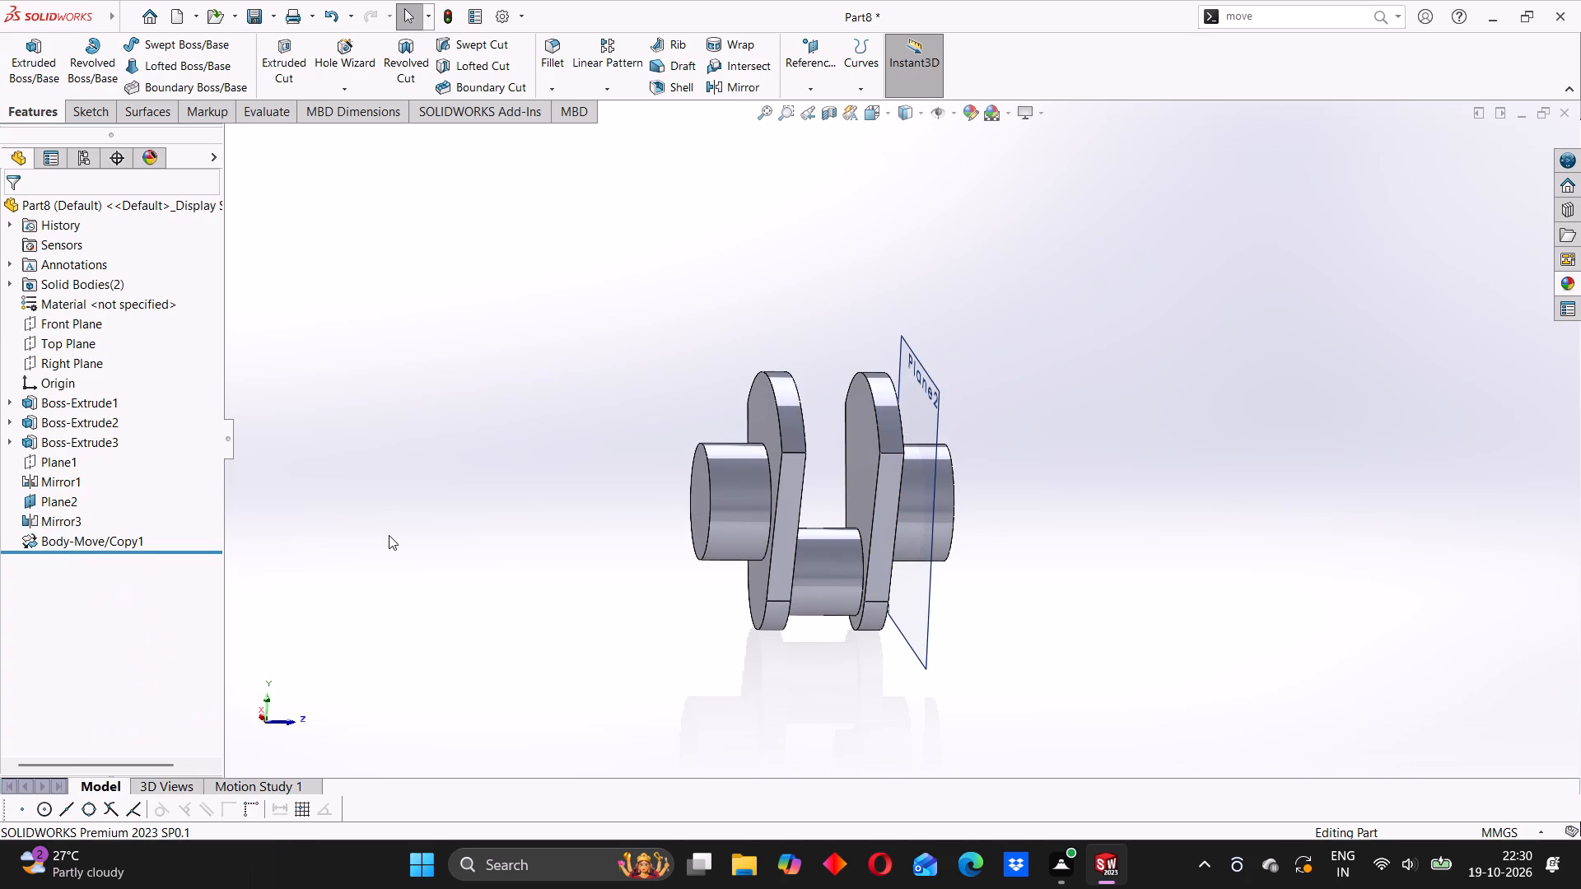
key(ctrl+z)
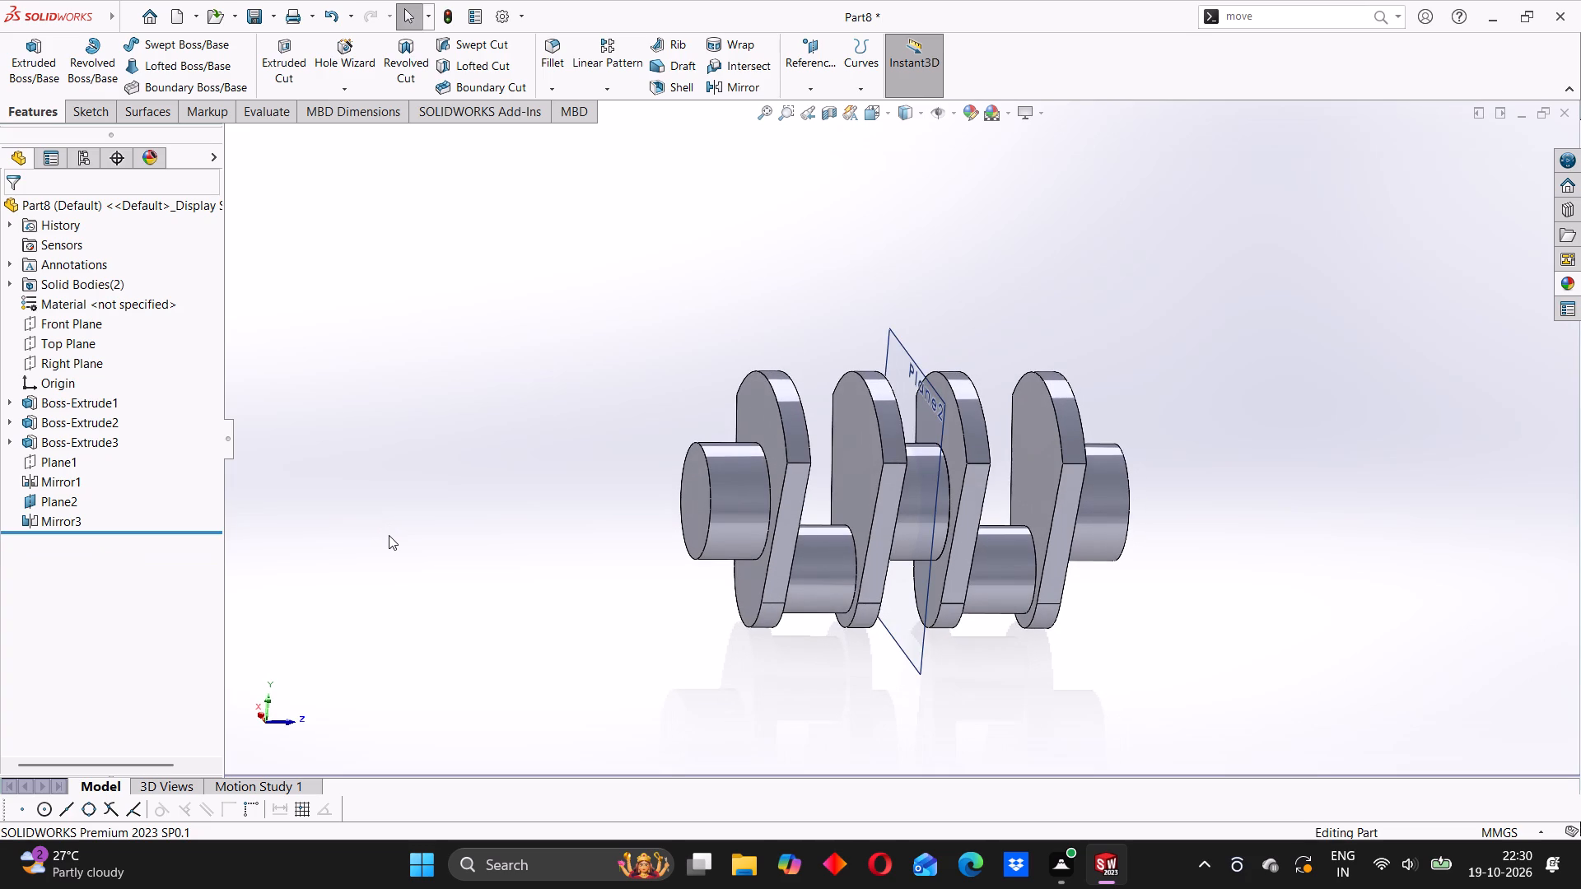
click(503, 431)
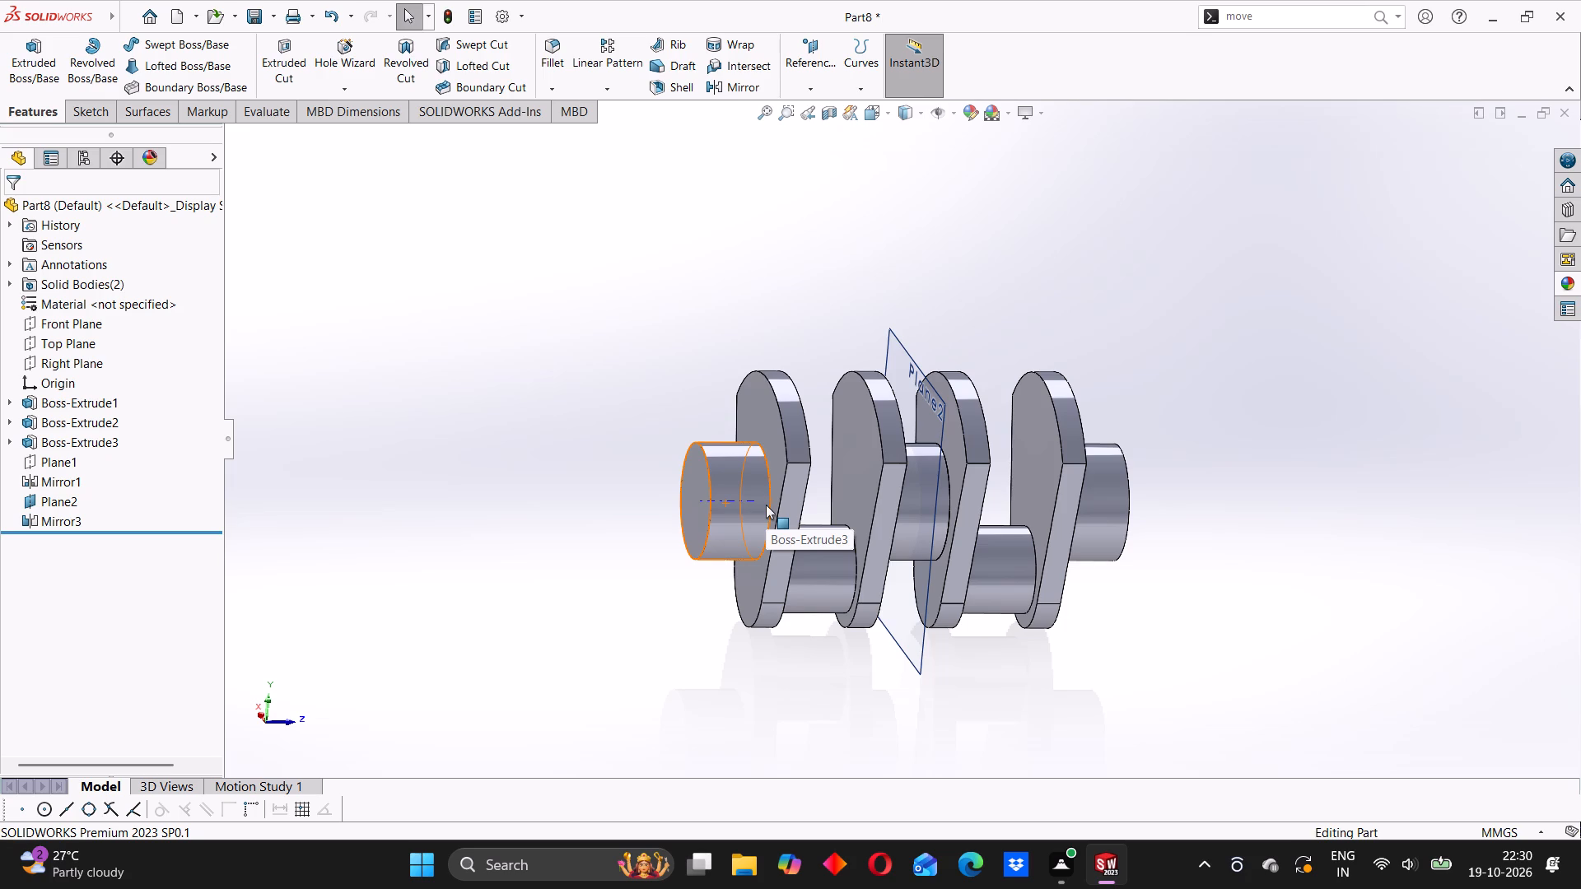
Start Move/Copy Body again and select the mirrored crankshaft half as the body to move.
click(1263, 22)
click(1265, 18)
click(1272, 16)
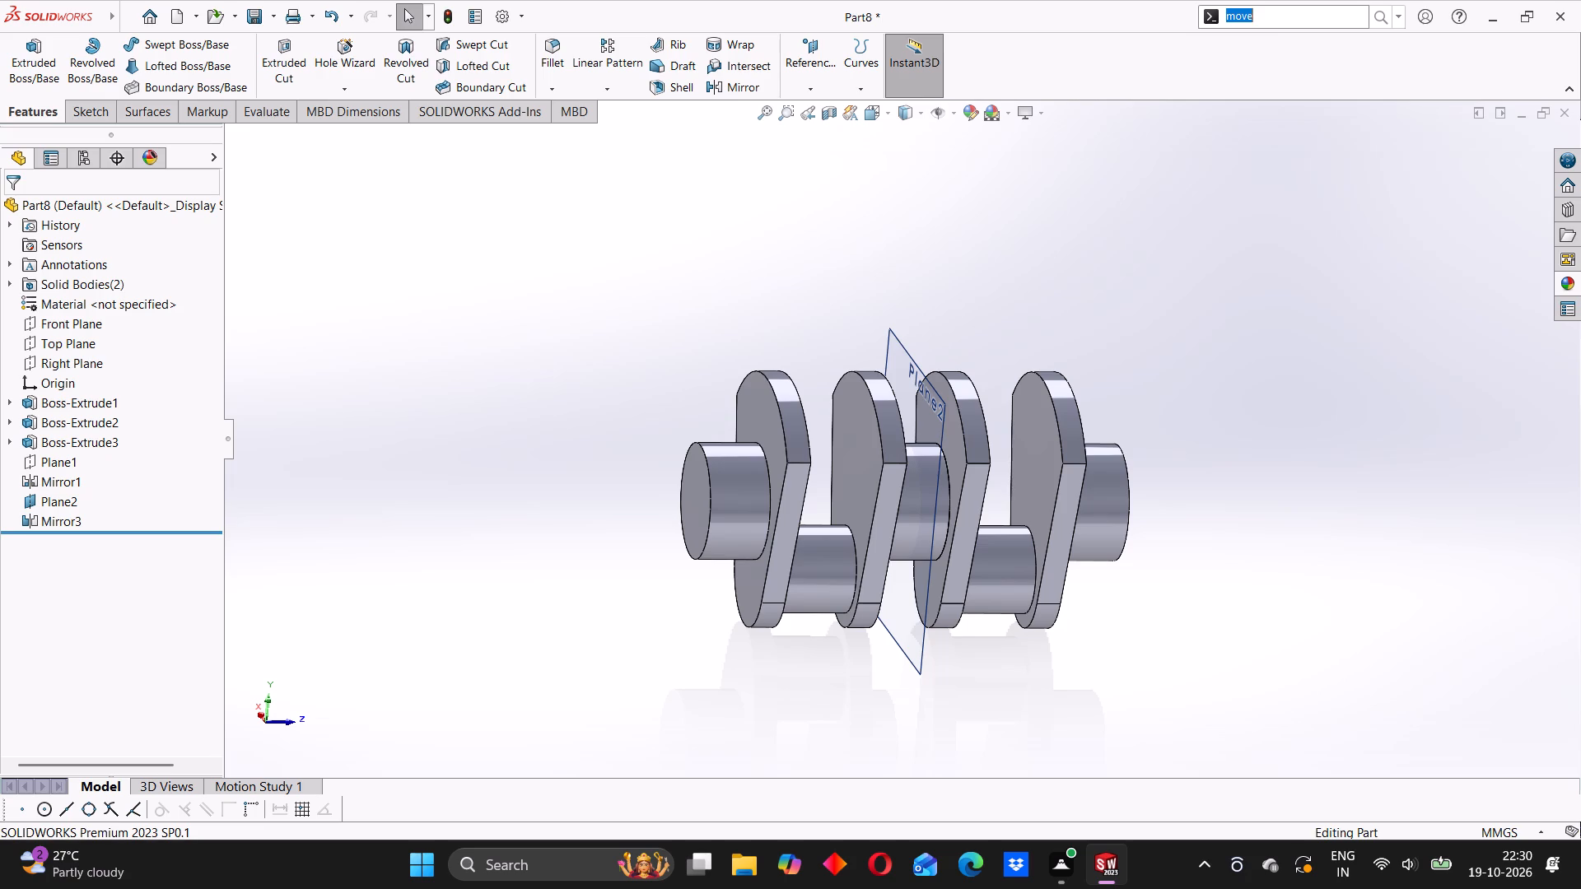
key(backslash)
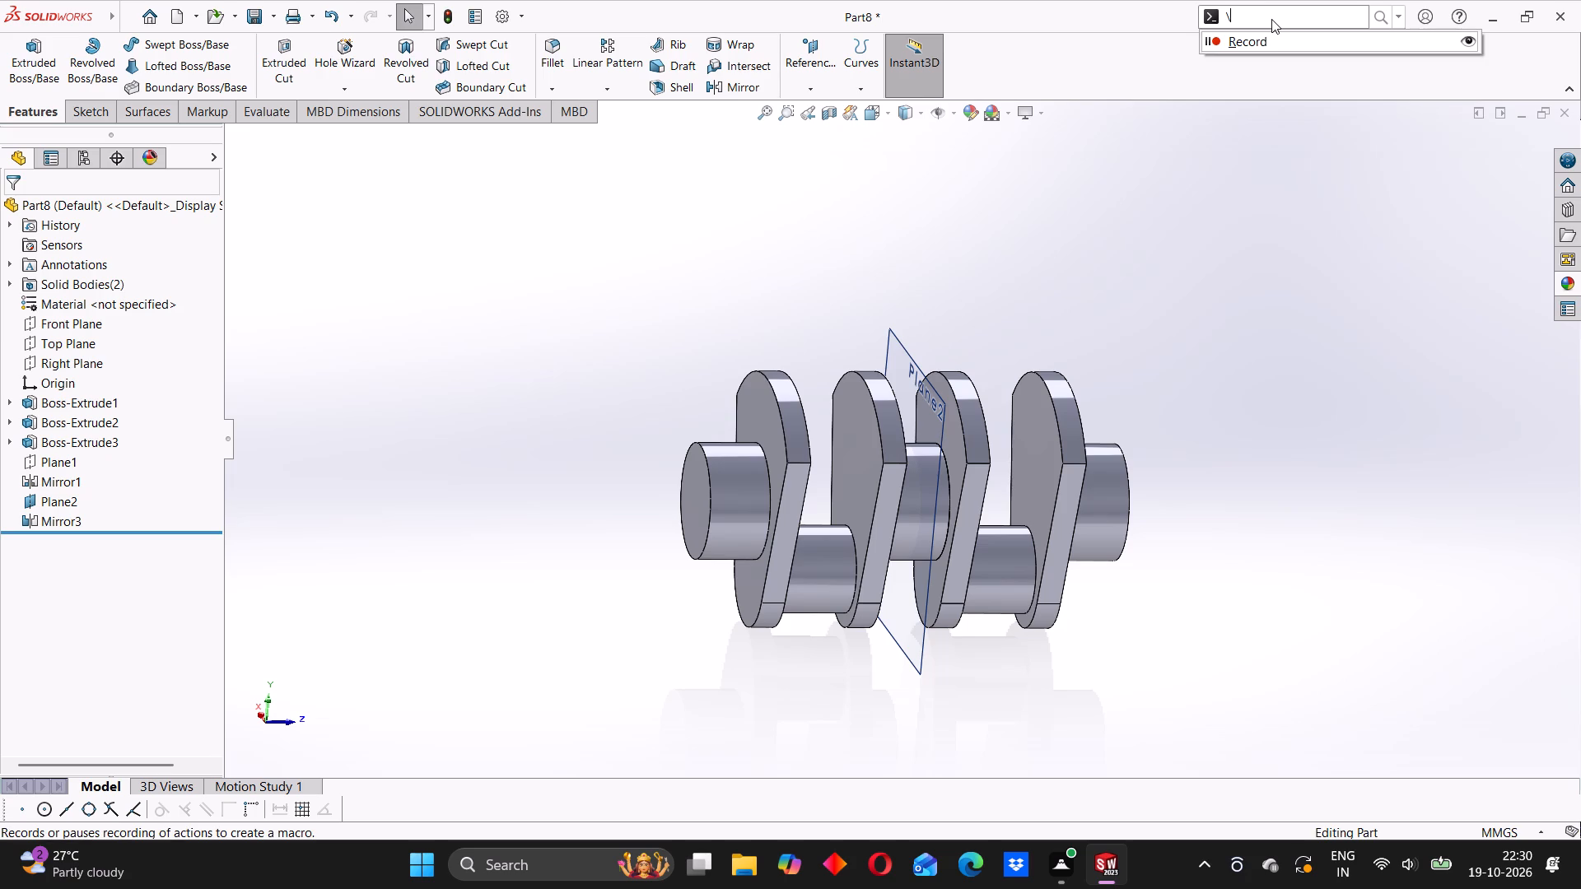
key(BackSpace)
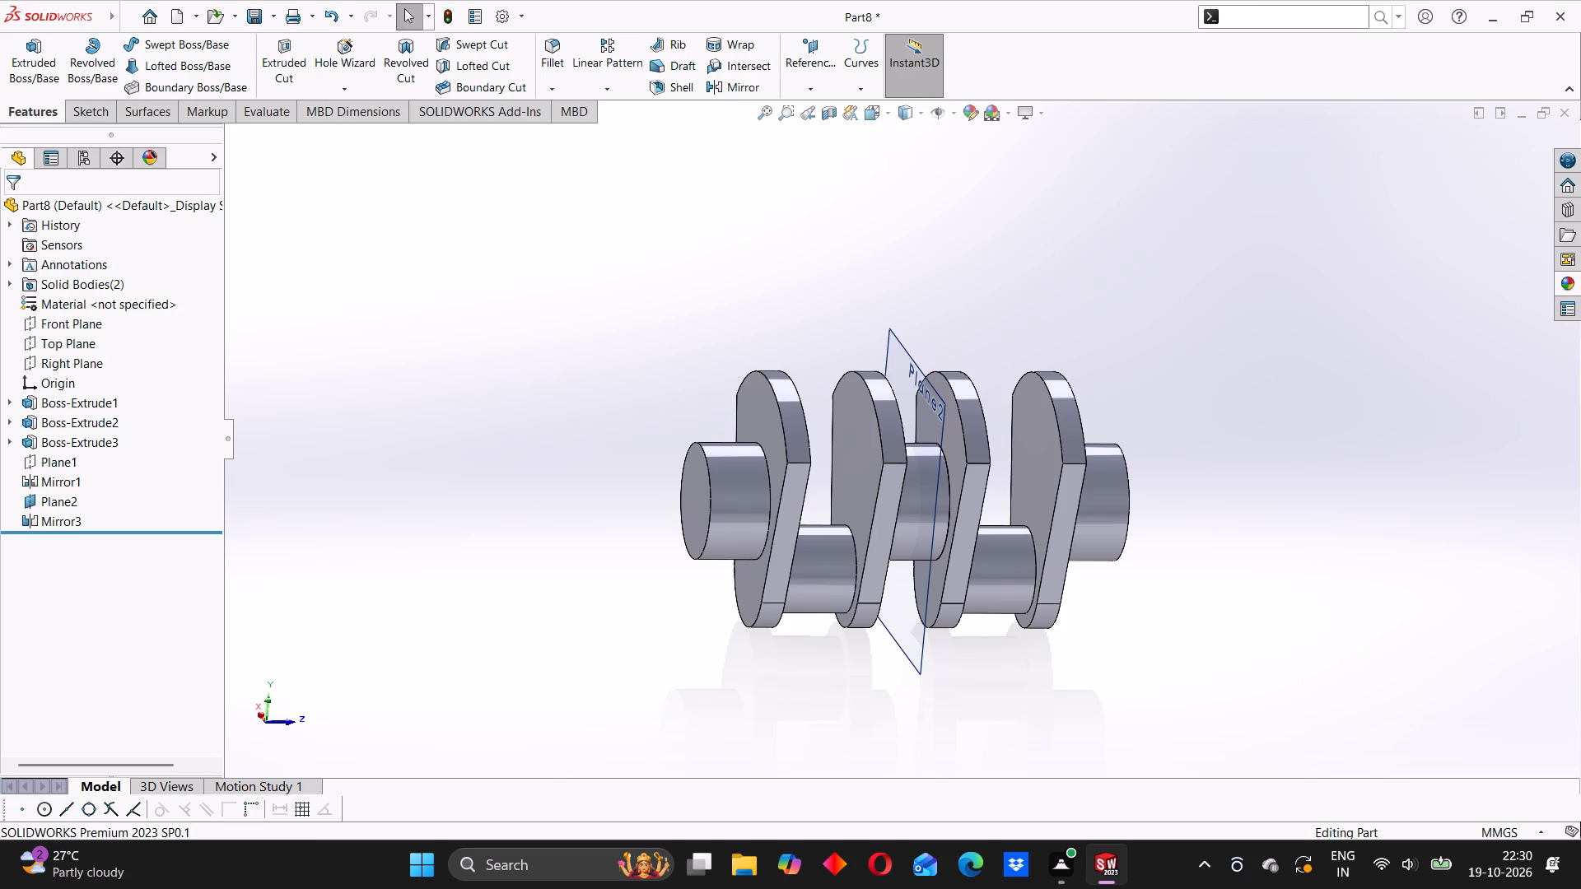
text(move)
click(1257, 67)
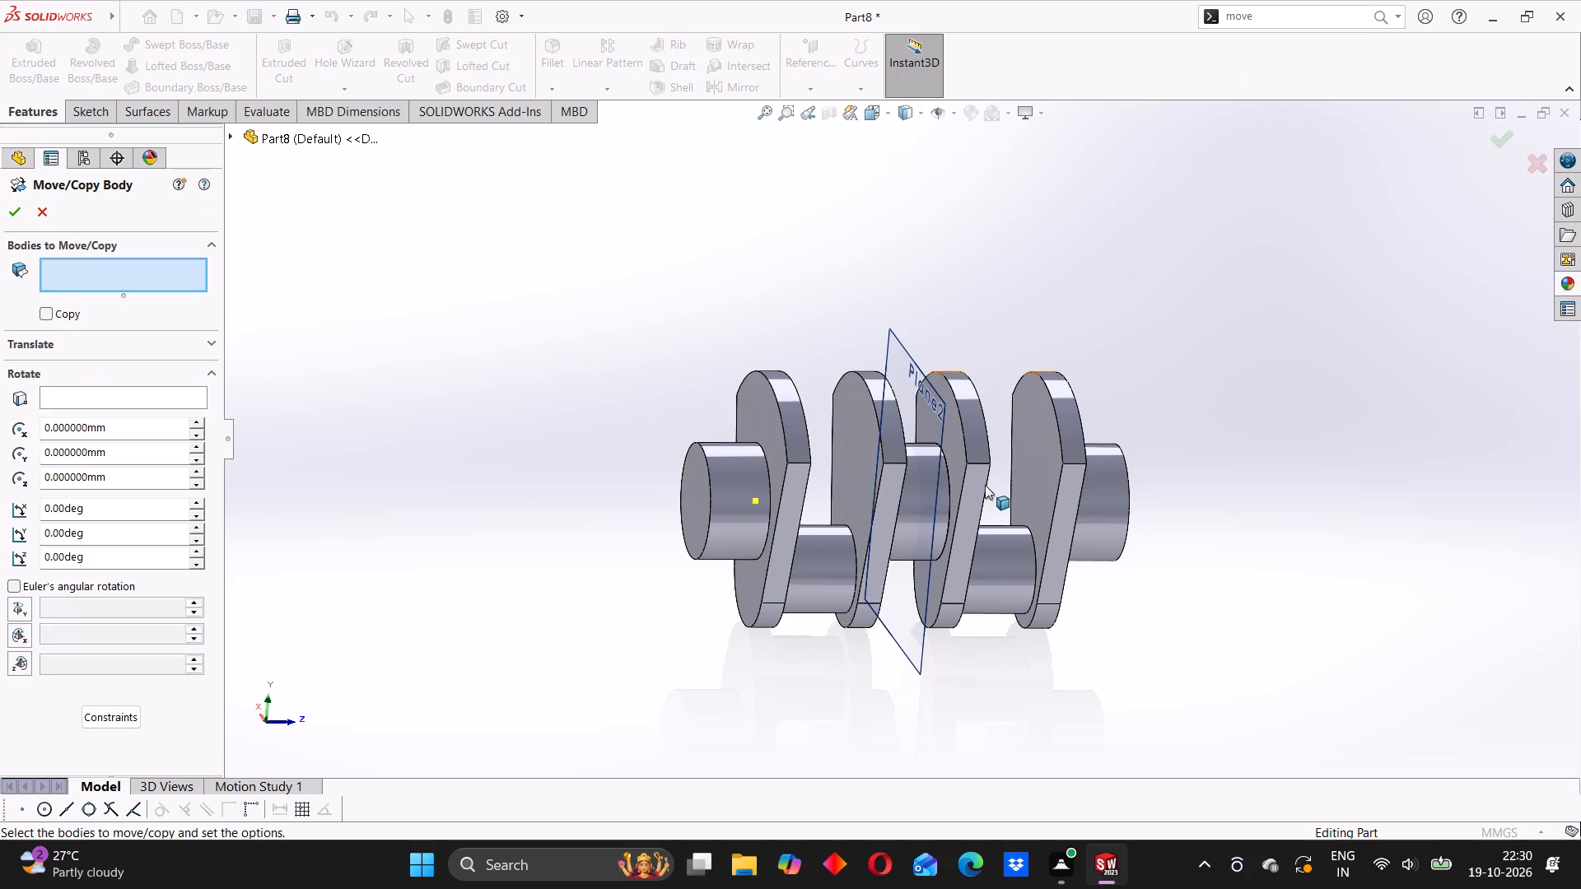
scroll(985, 485, down, 2)
click(996, 556)
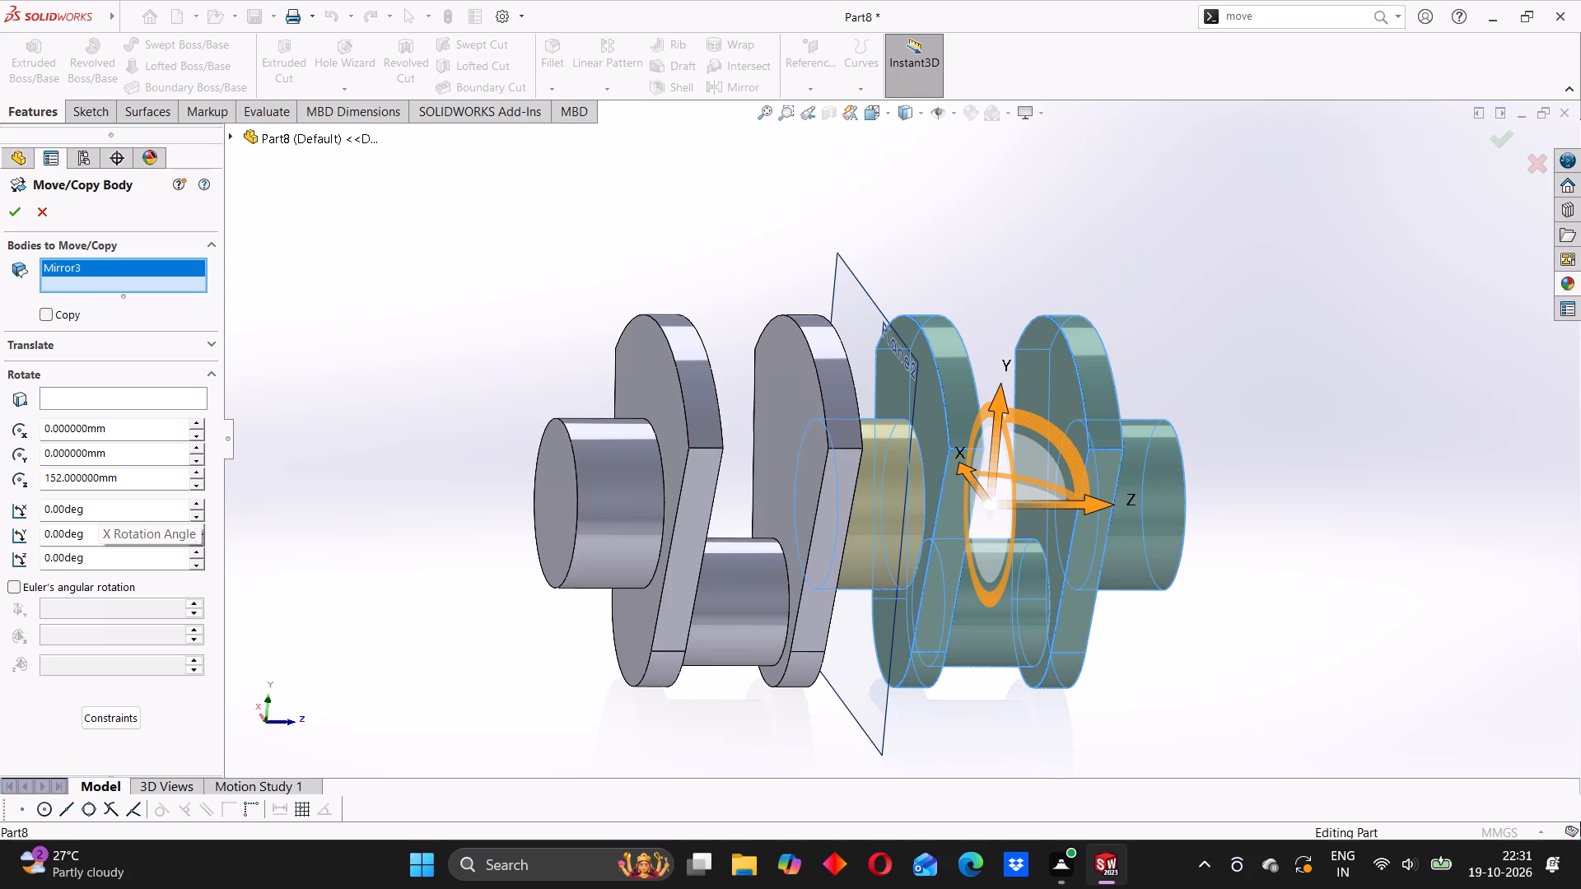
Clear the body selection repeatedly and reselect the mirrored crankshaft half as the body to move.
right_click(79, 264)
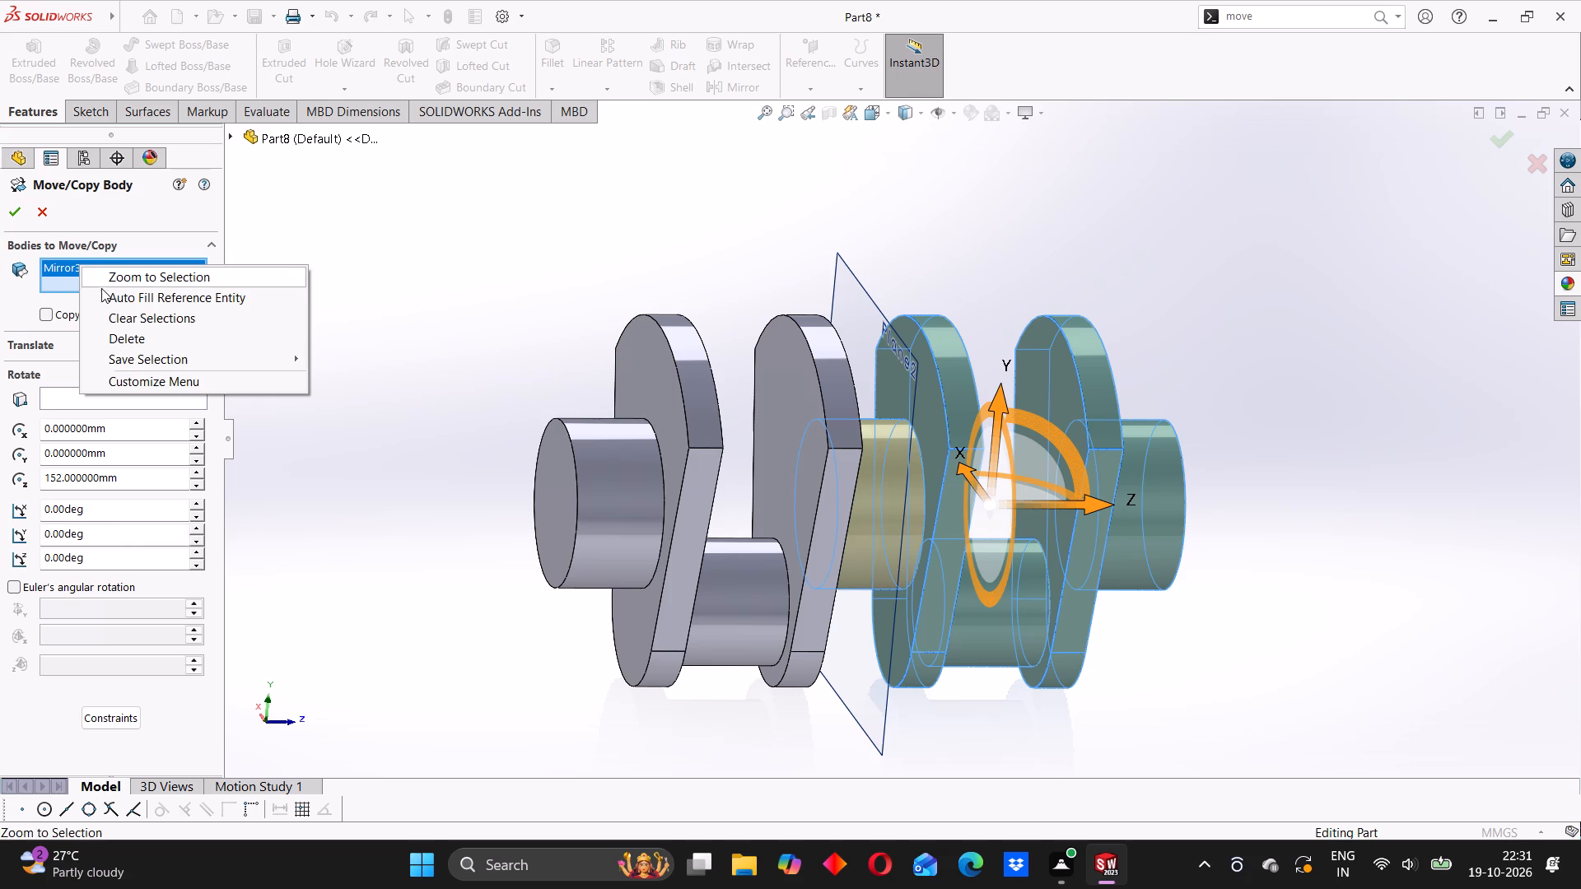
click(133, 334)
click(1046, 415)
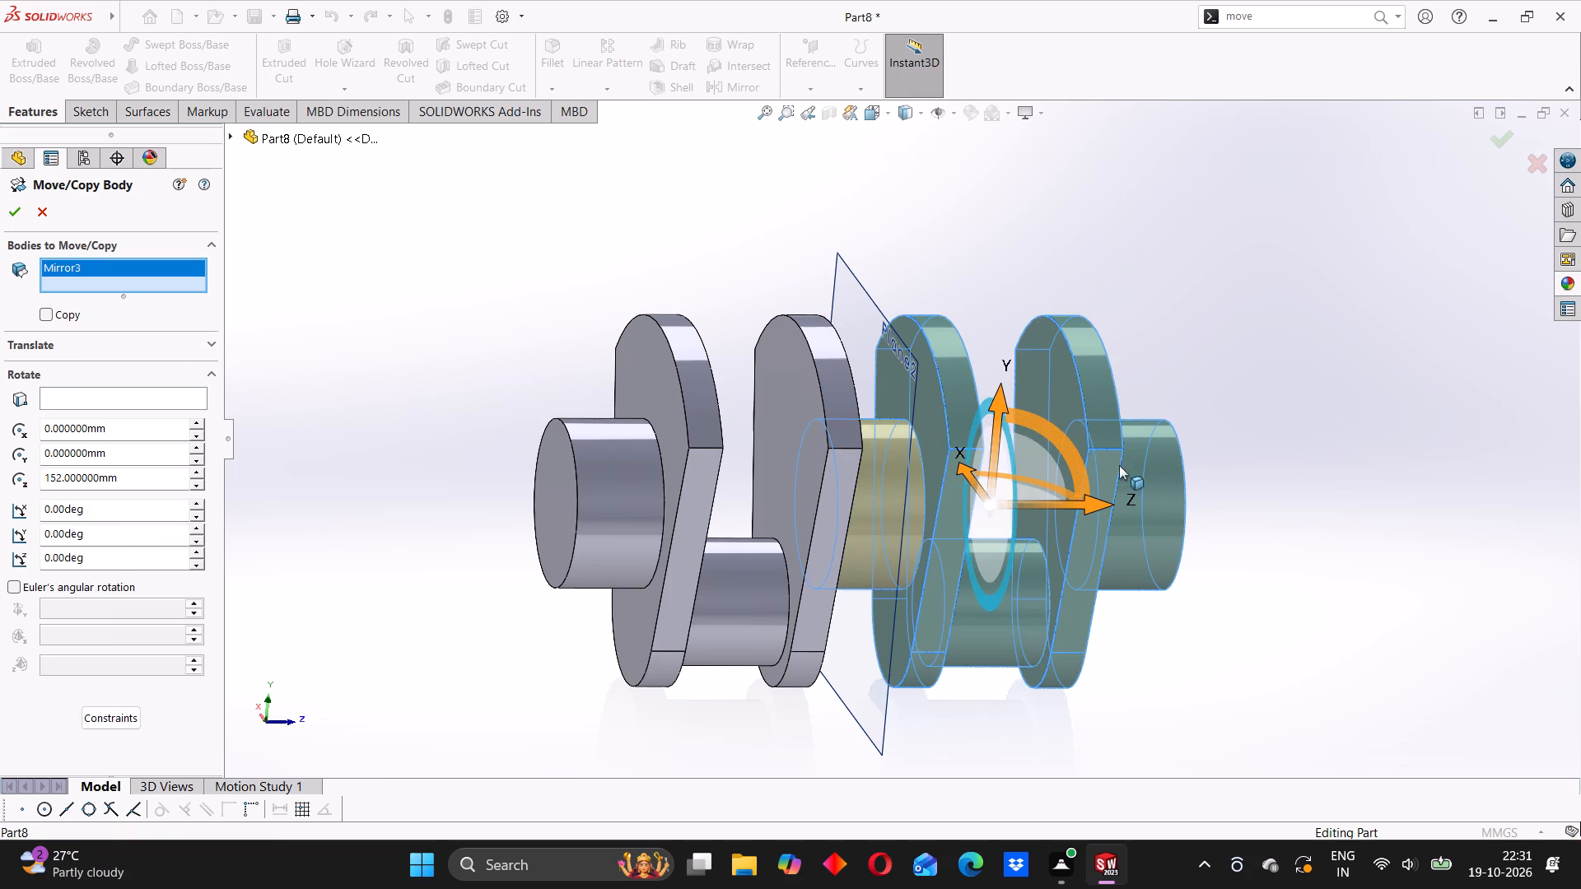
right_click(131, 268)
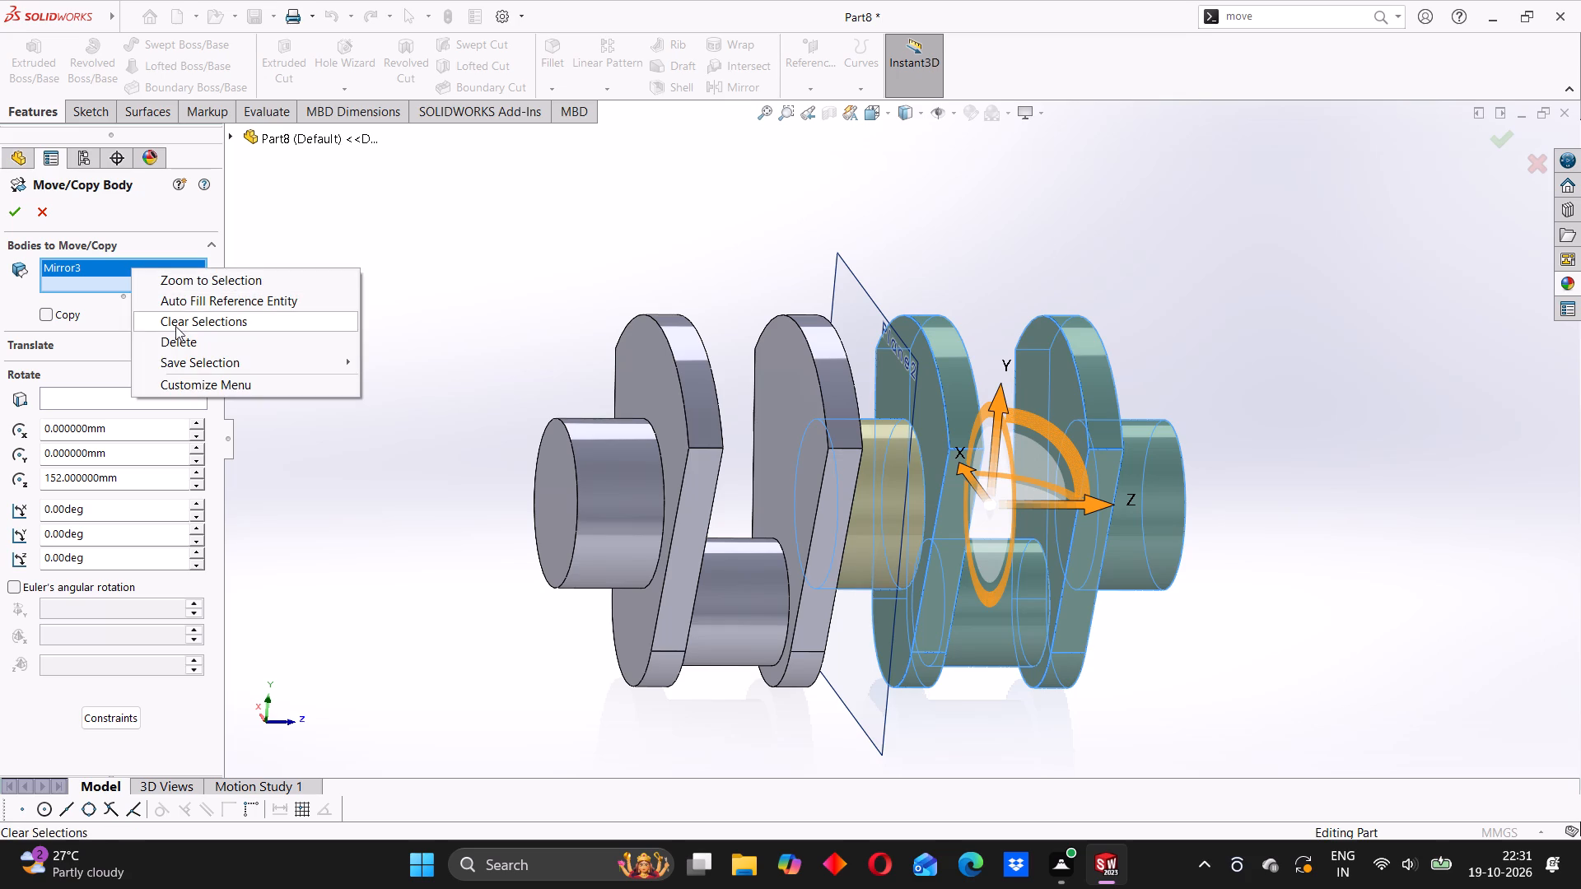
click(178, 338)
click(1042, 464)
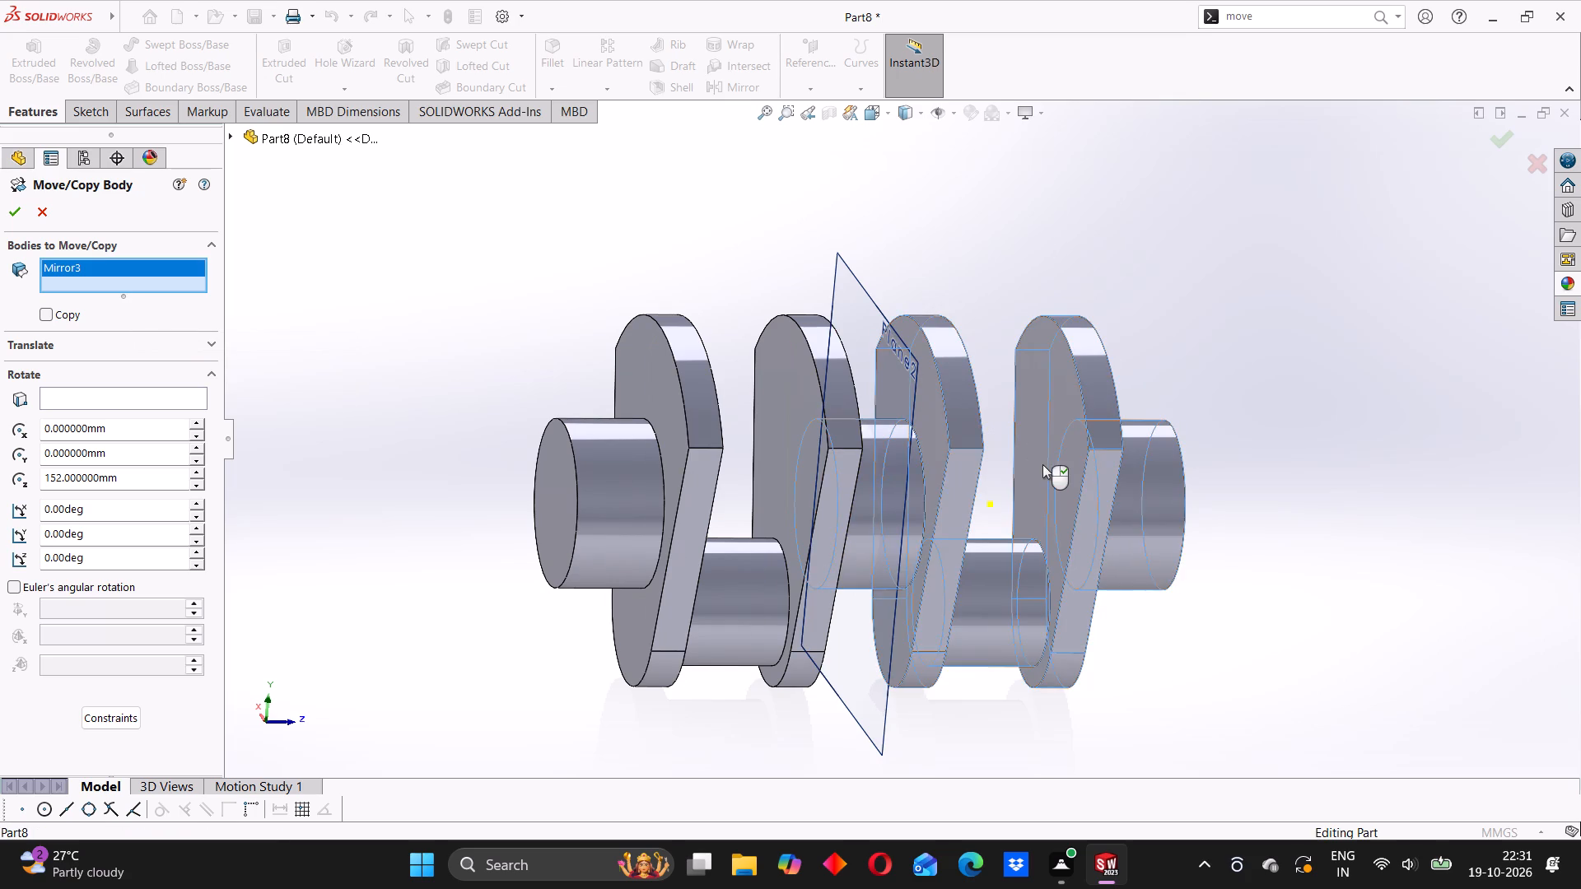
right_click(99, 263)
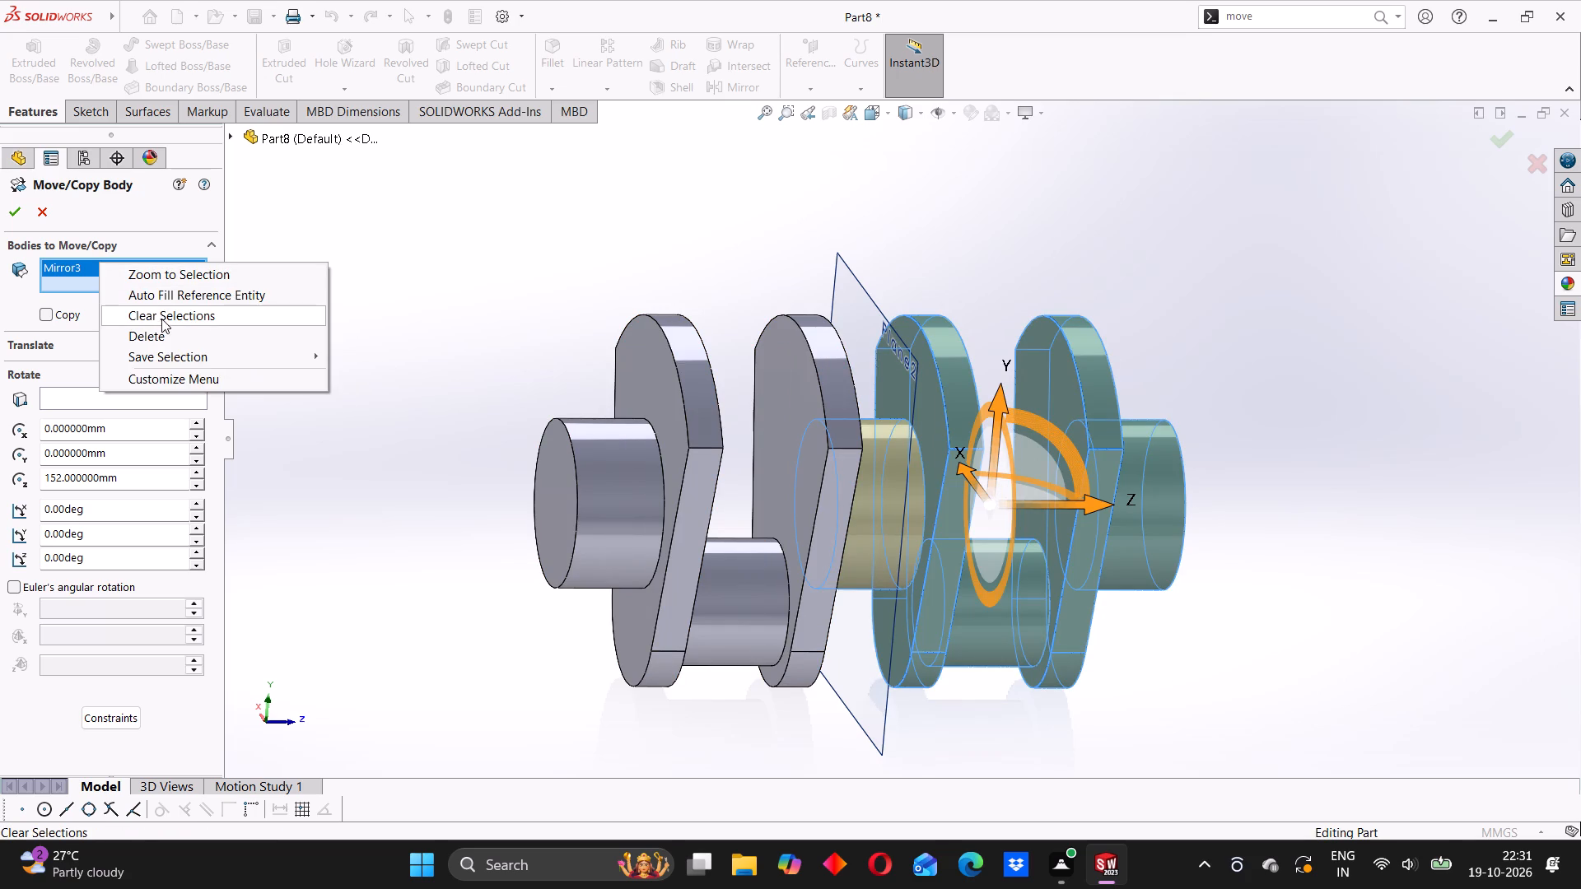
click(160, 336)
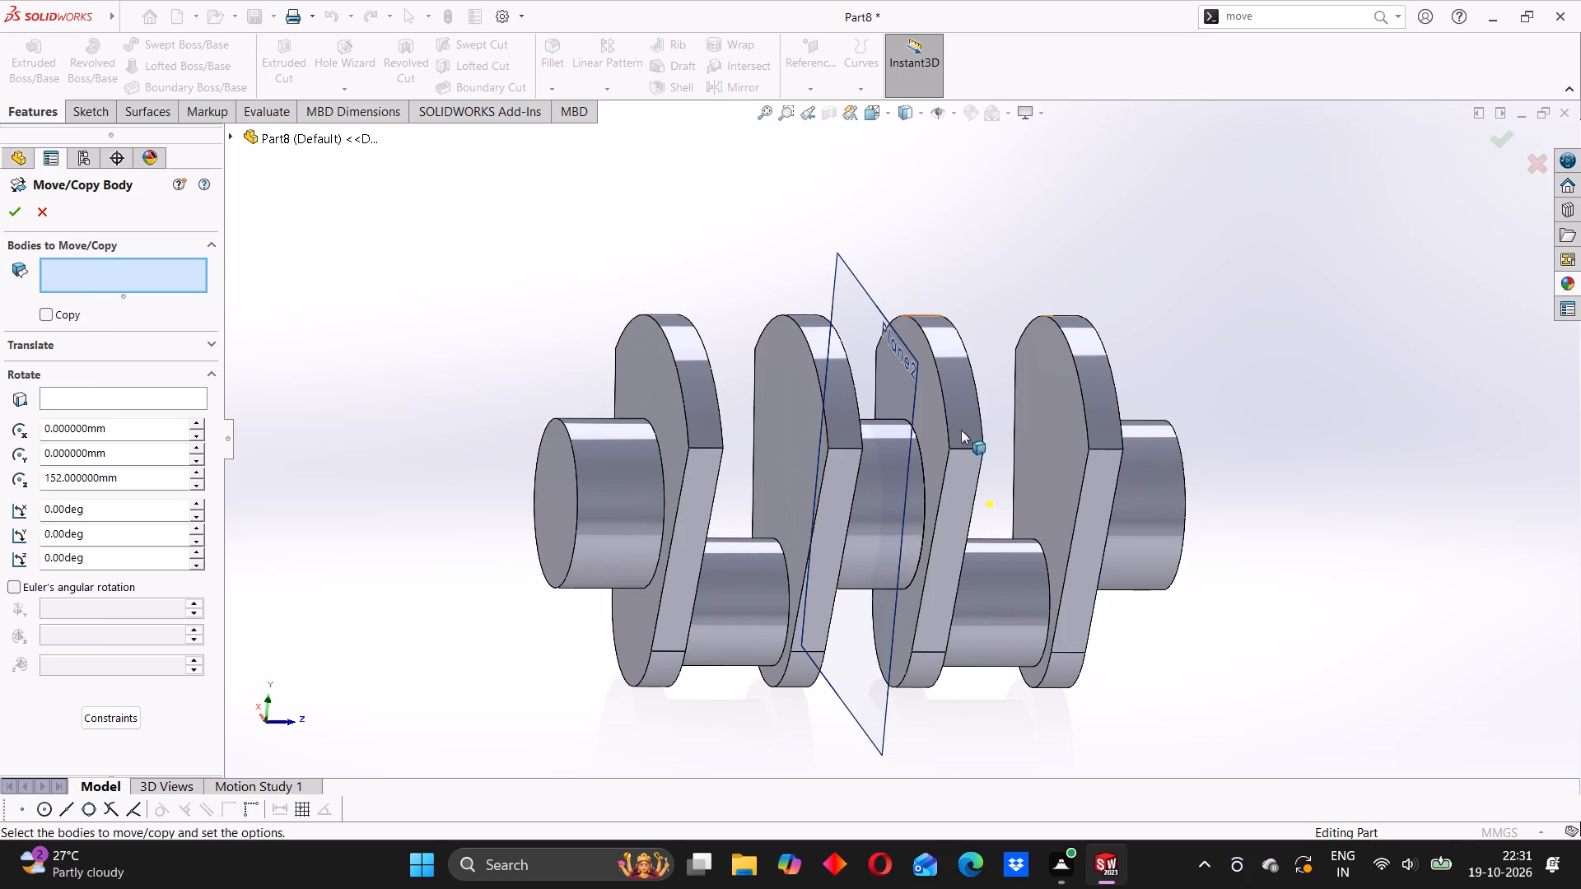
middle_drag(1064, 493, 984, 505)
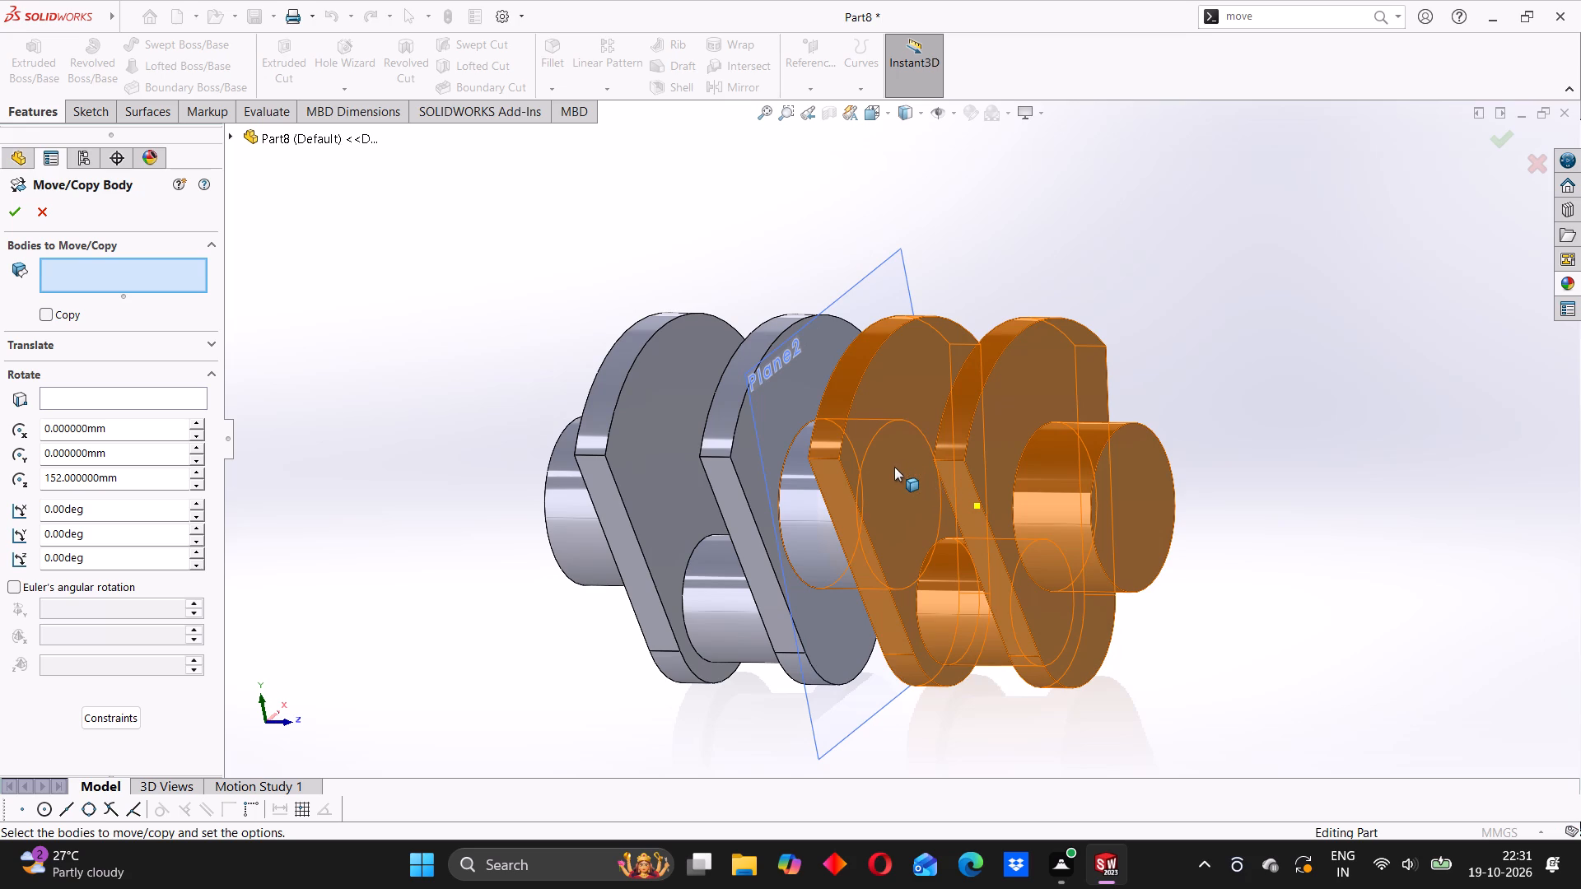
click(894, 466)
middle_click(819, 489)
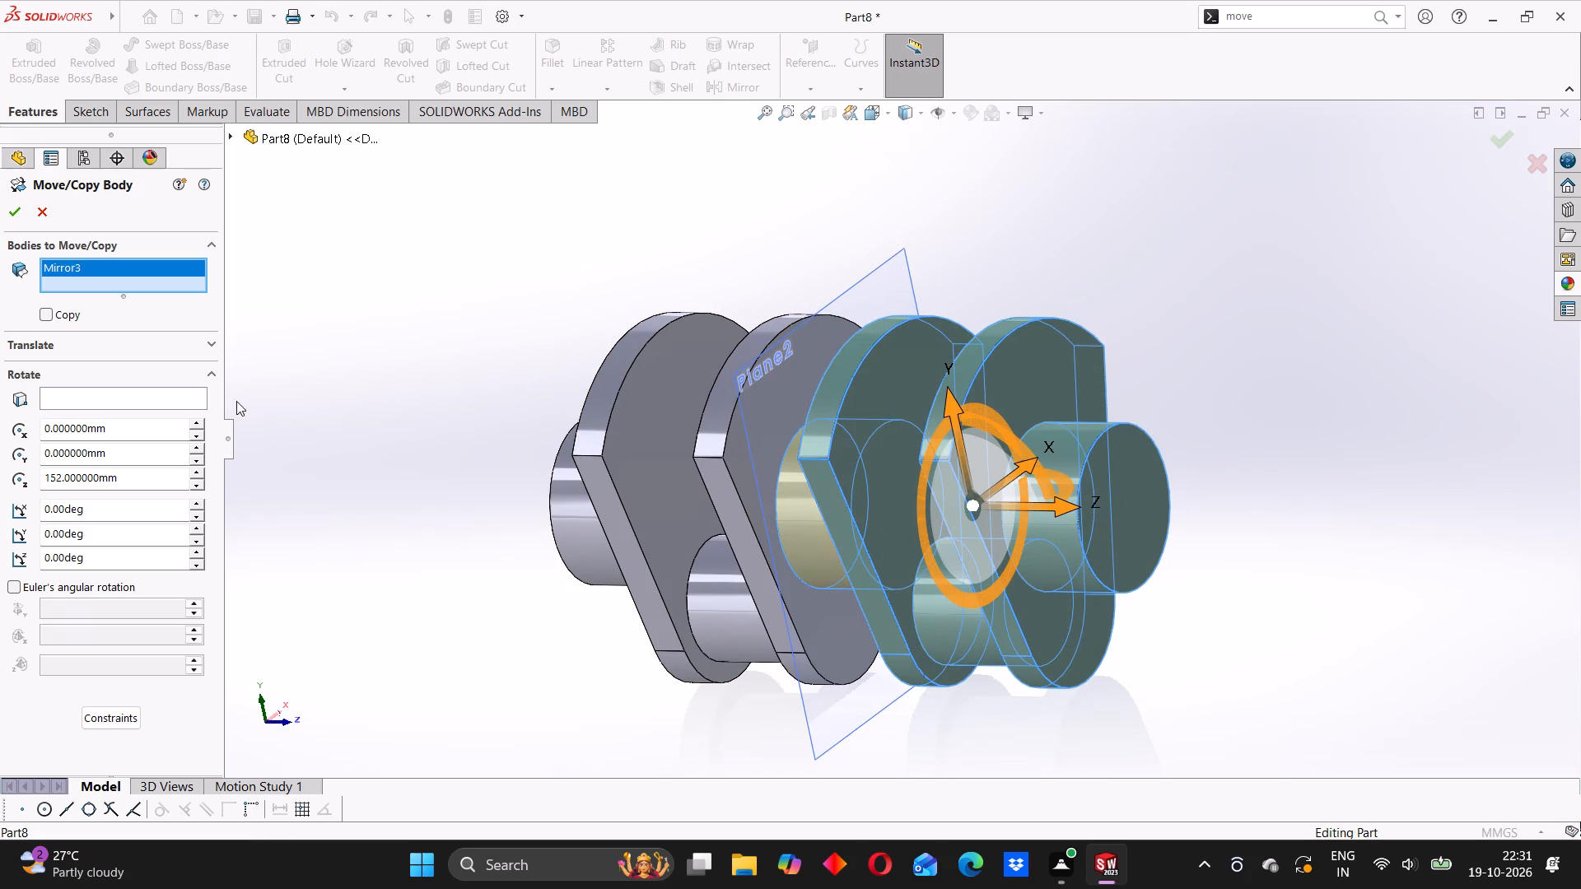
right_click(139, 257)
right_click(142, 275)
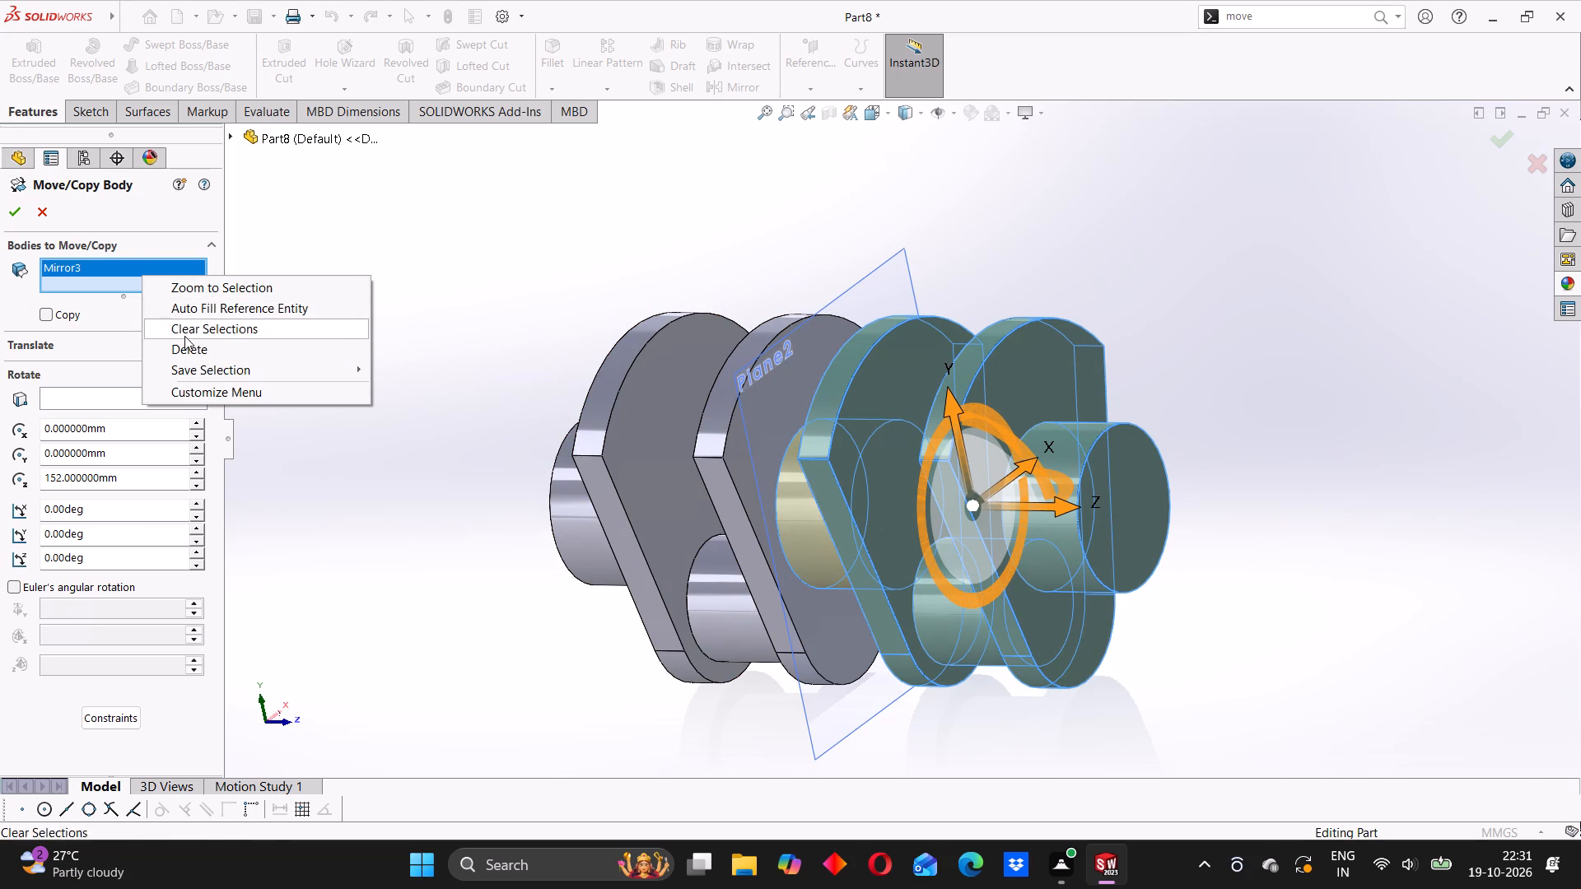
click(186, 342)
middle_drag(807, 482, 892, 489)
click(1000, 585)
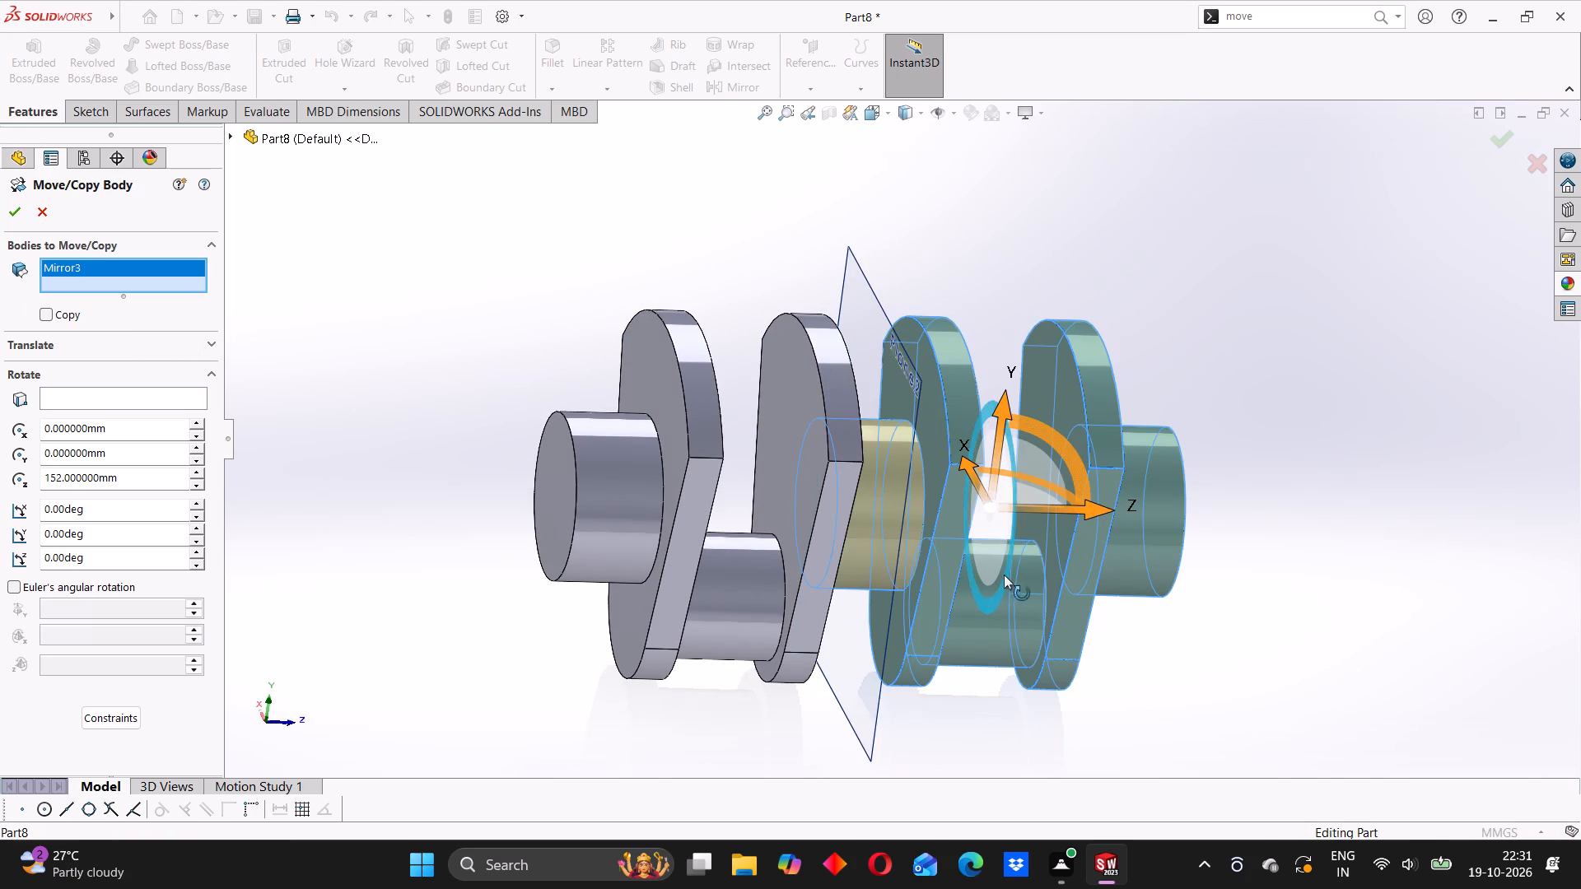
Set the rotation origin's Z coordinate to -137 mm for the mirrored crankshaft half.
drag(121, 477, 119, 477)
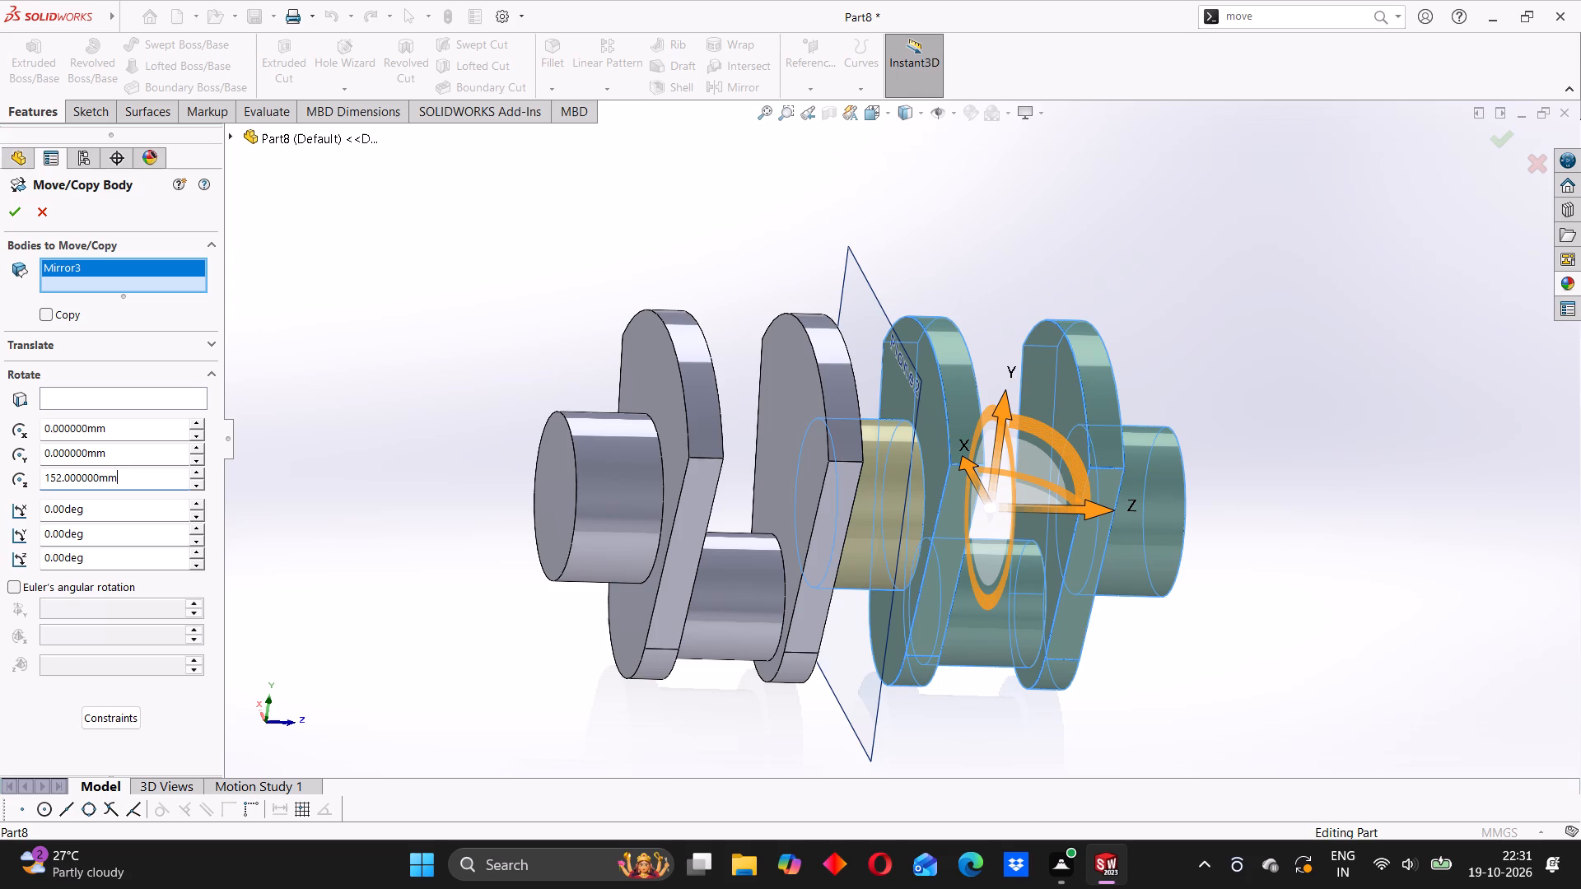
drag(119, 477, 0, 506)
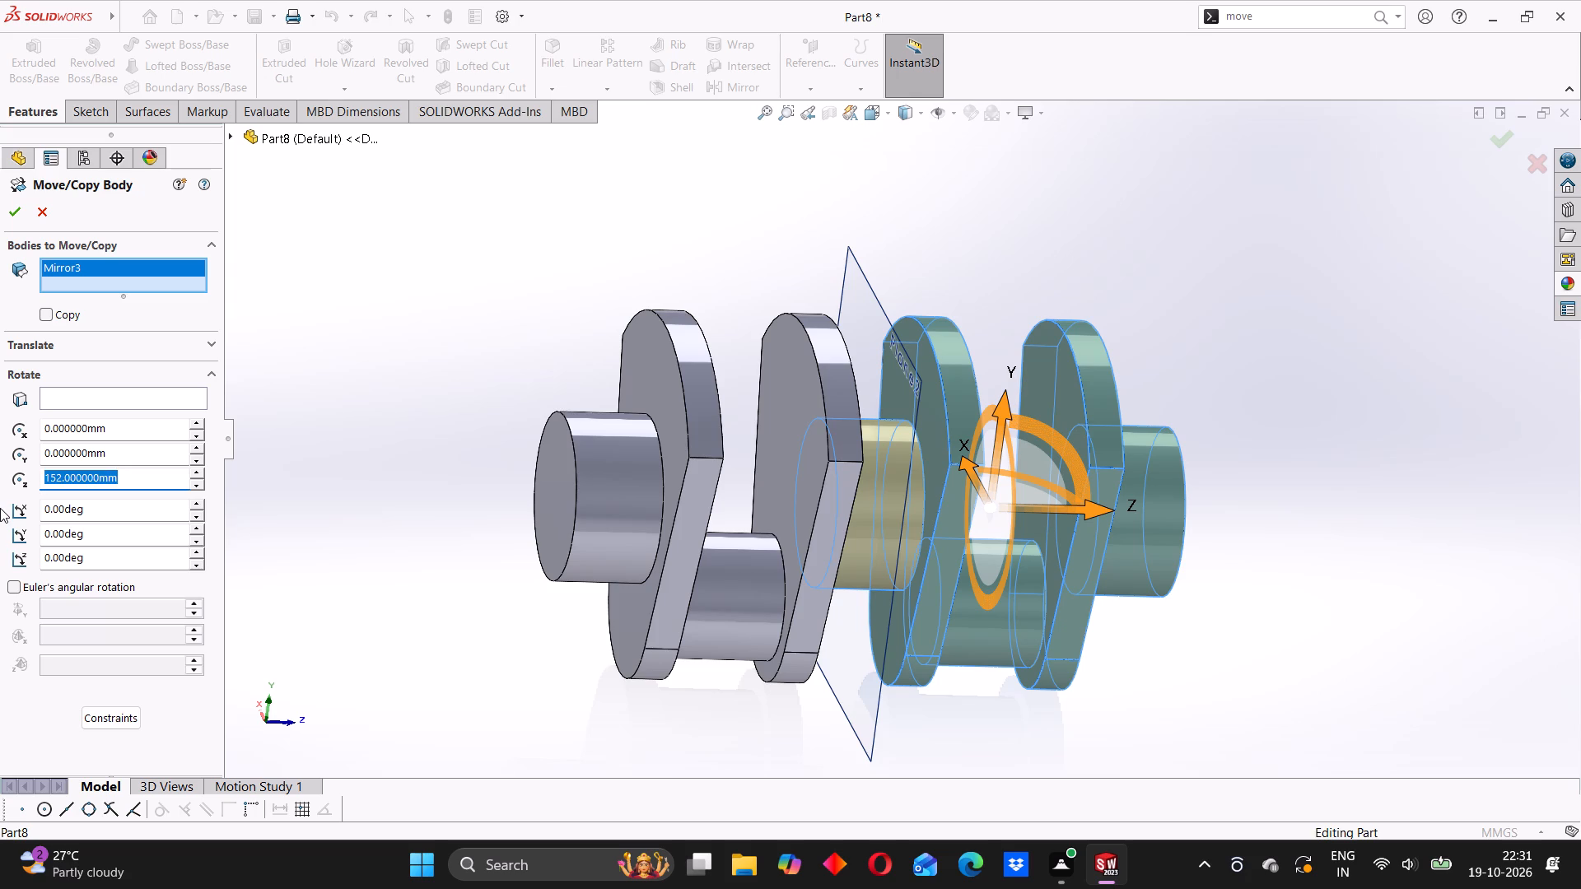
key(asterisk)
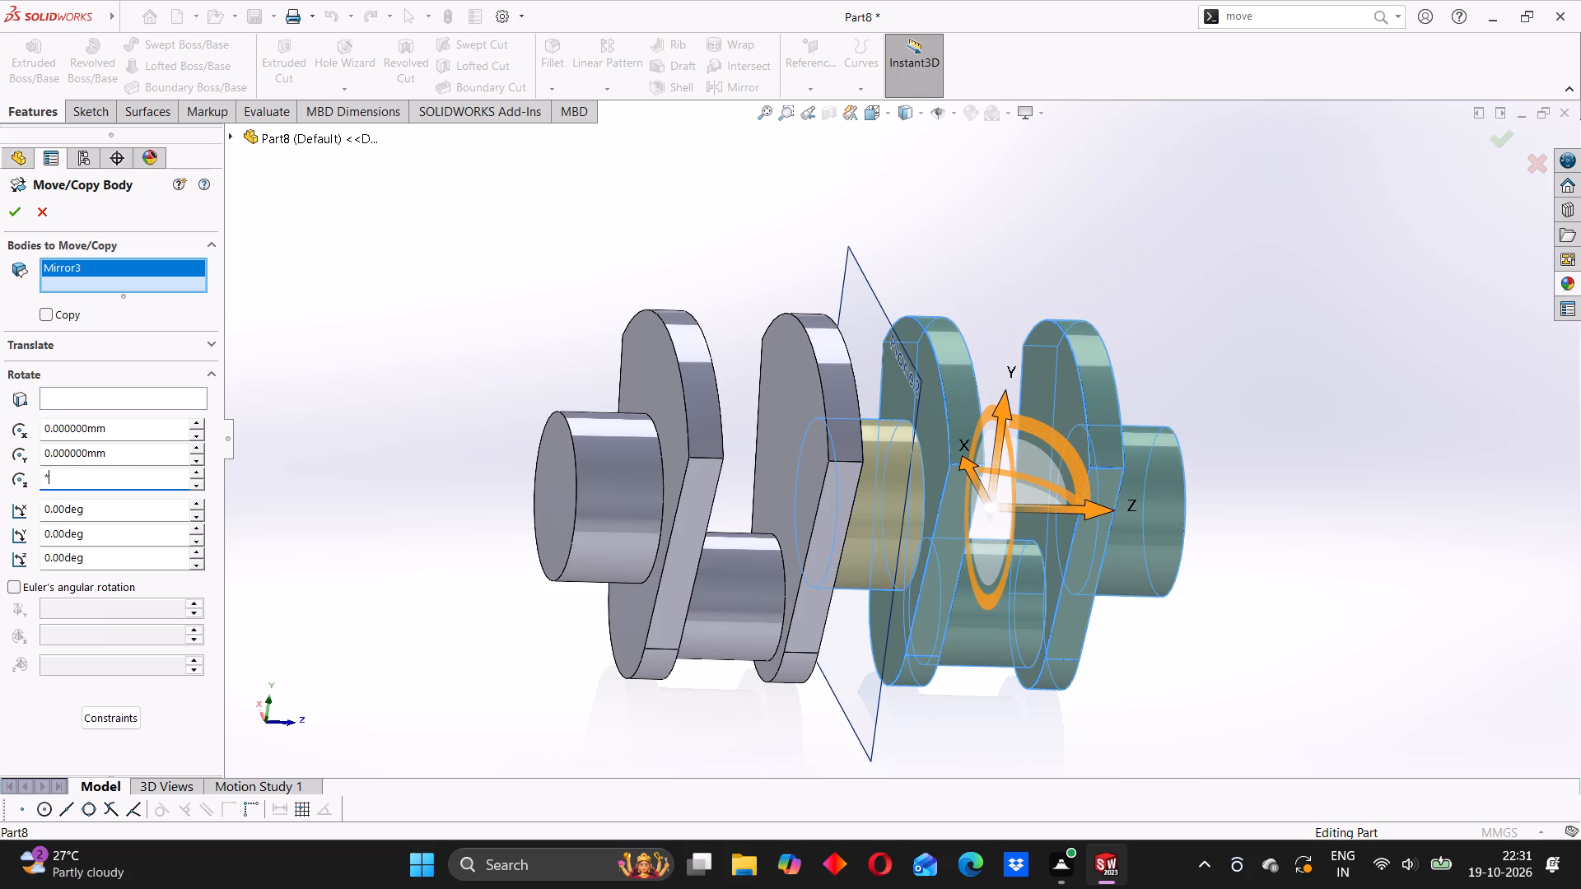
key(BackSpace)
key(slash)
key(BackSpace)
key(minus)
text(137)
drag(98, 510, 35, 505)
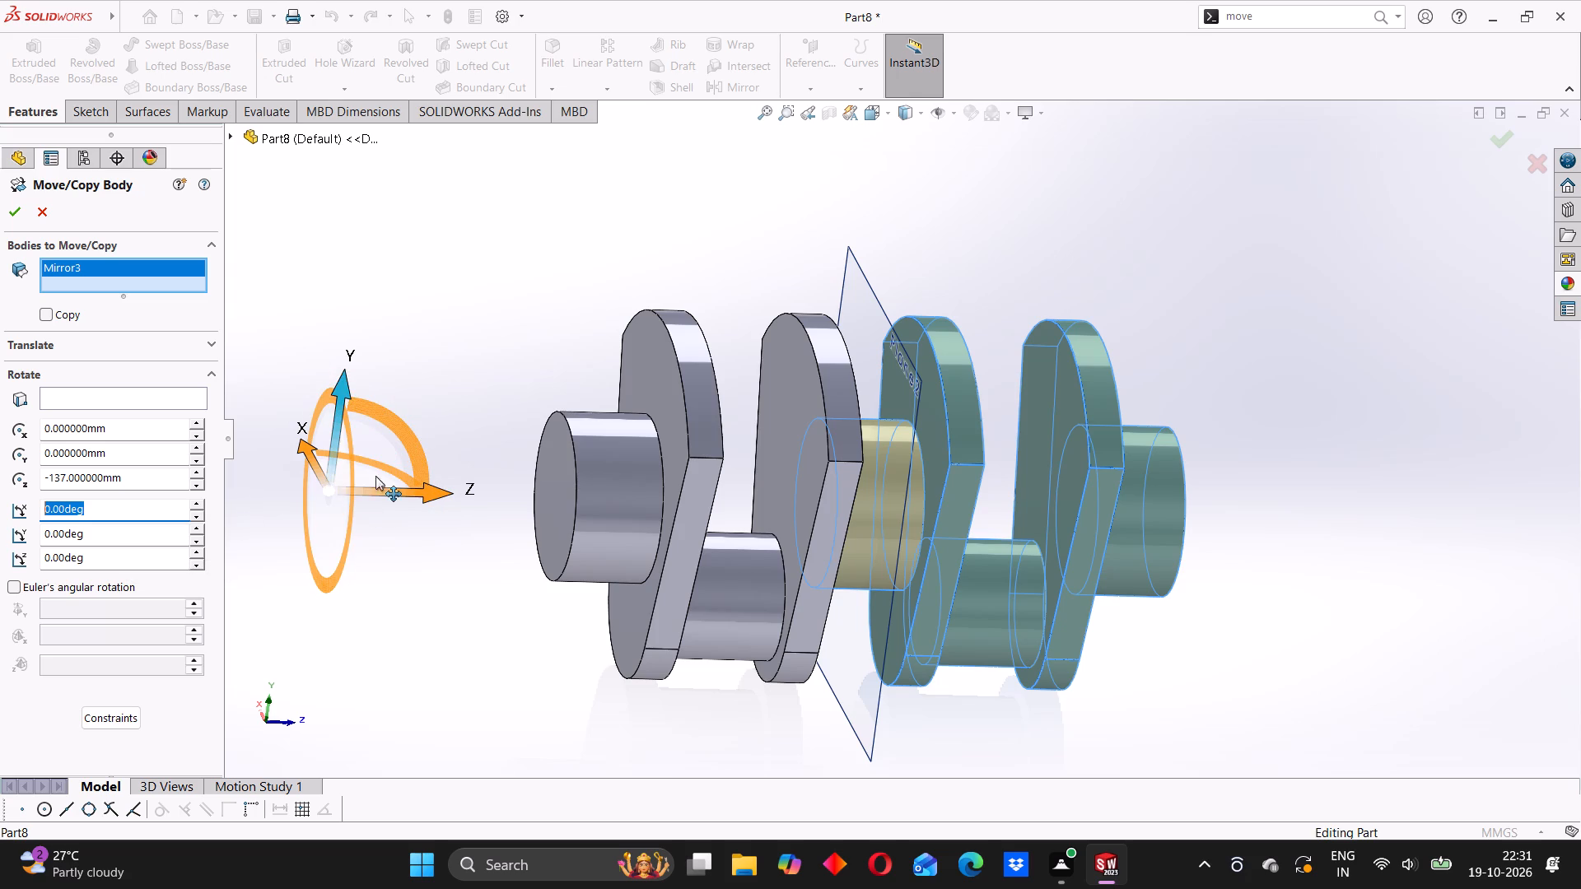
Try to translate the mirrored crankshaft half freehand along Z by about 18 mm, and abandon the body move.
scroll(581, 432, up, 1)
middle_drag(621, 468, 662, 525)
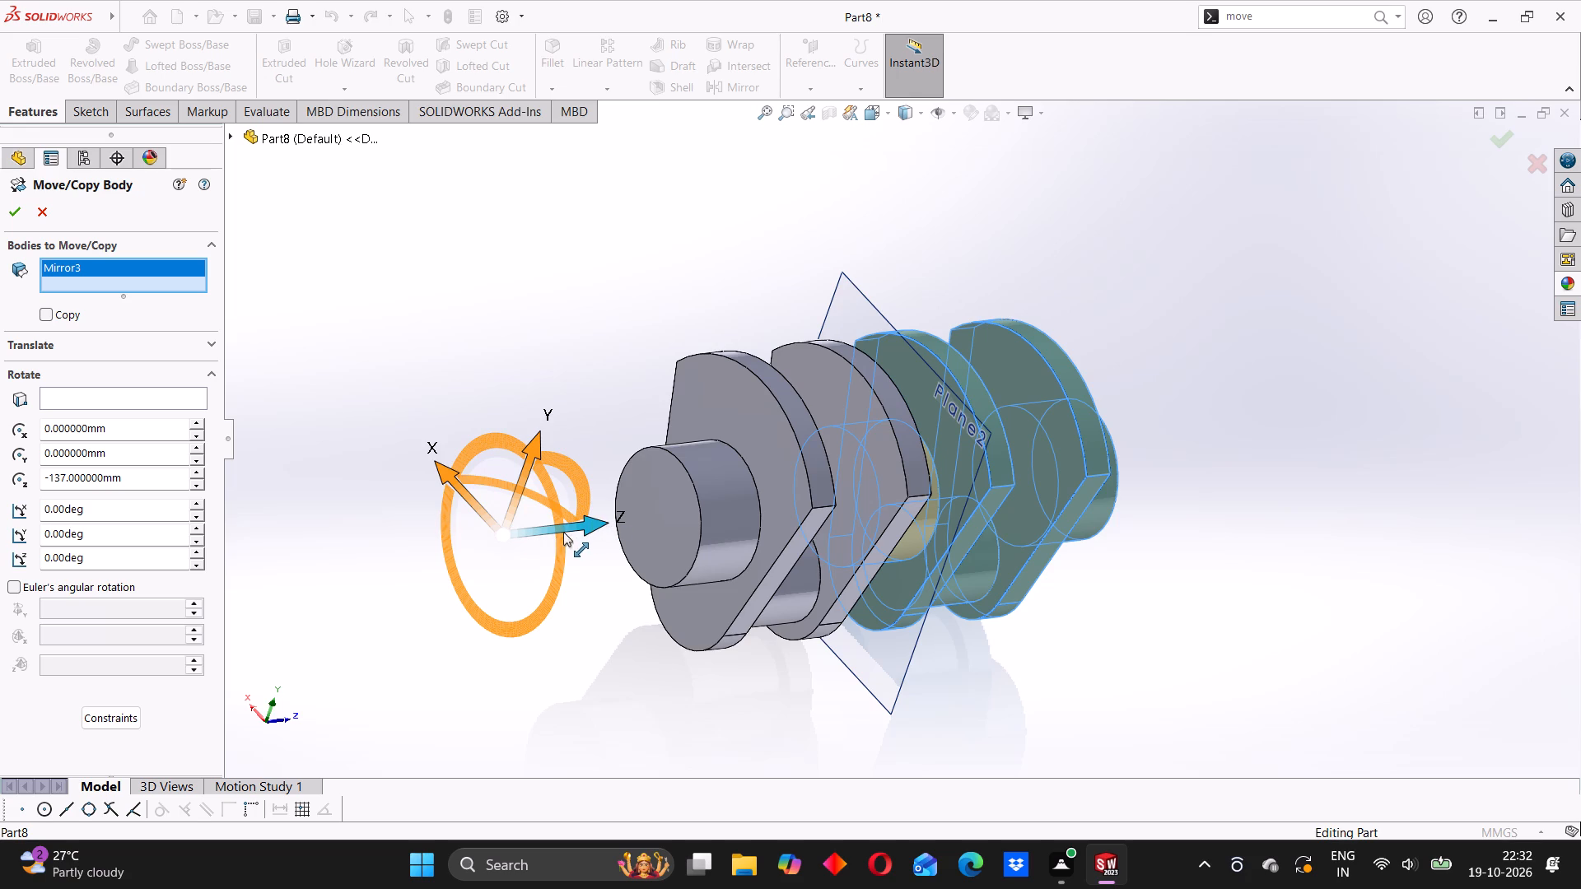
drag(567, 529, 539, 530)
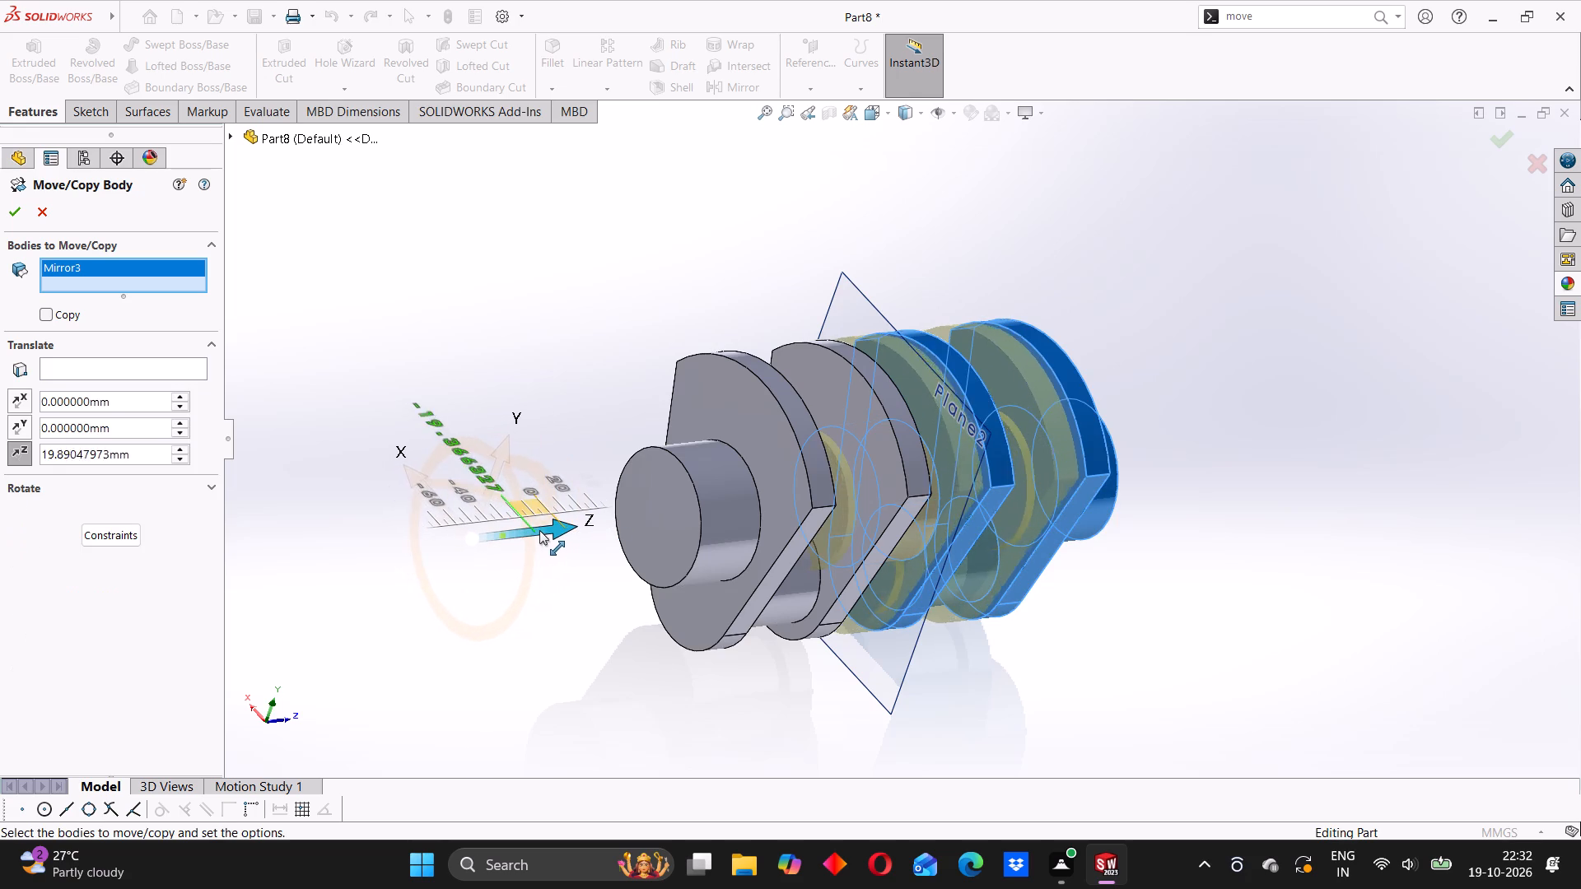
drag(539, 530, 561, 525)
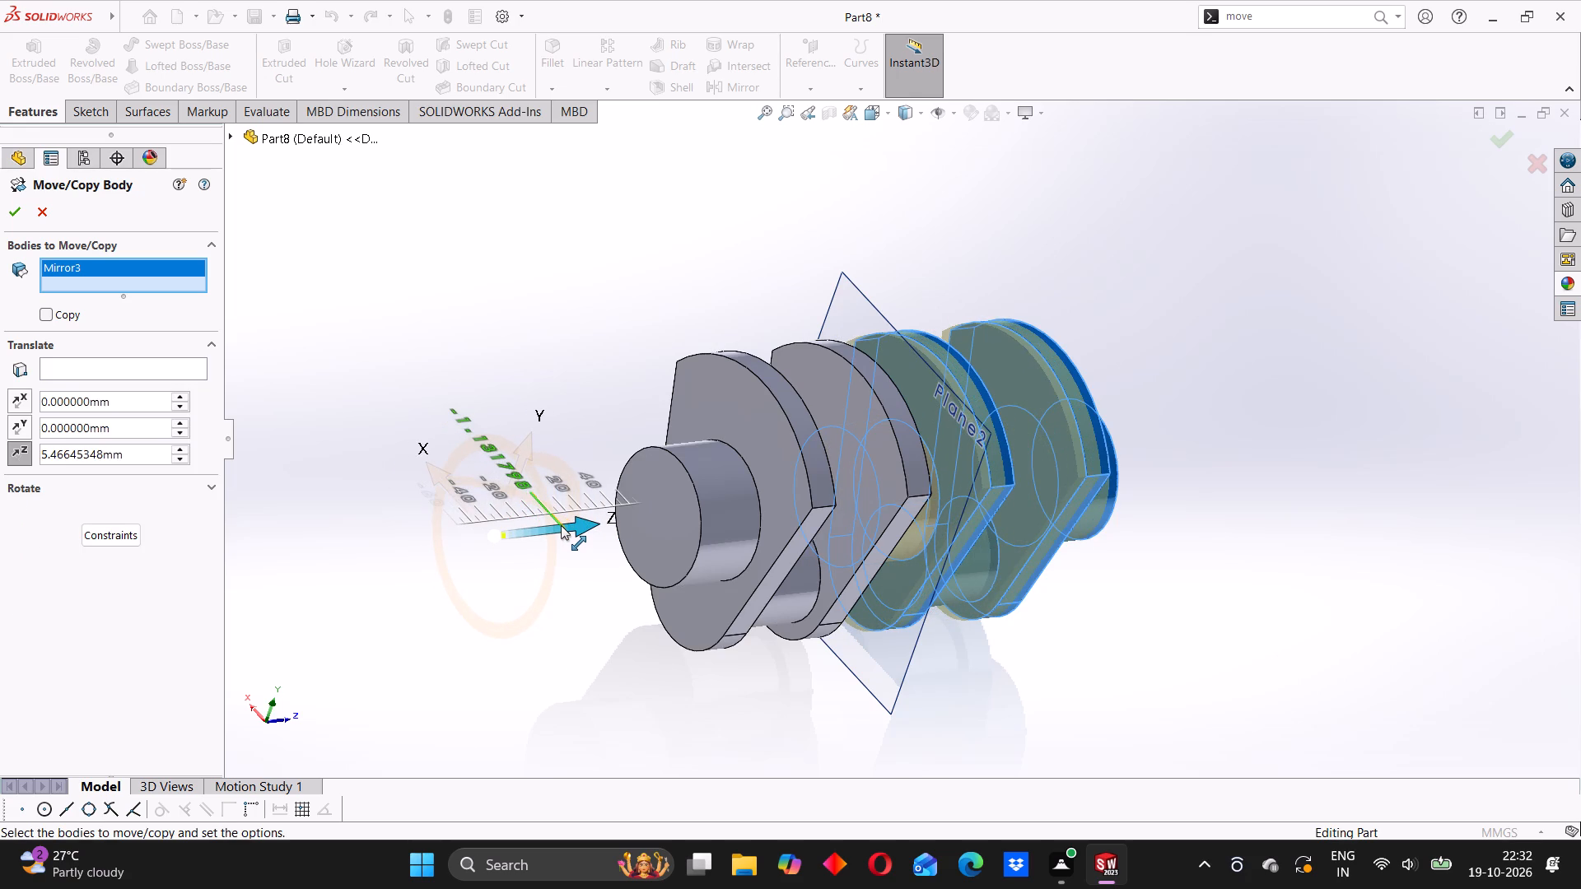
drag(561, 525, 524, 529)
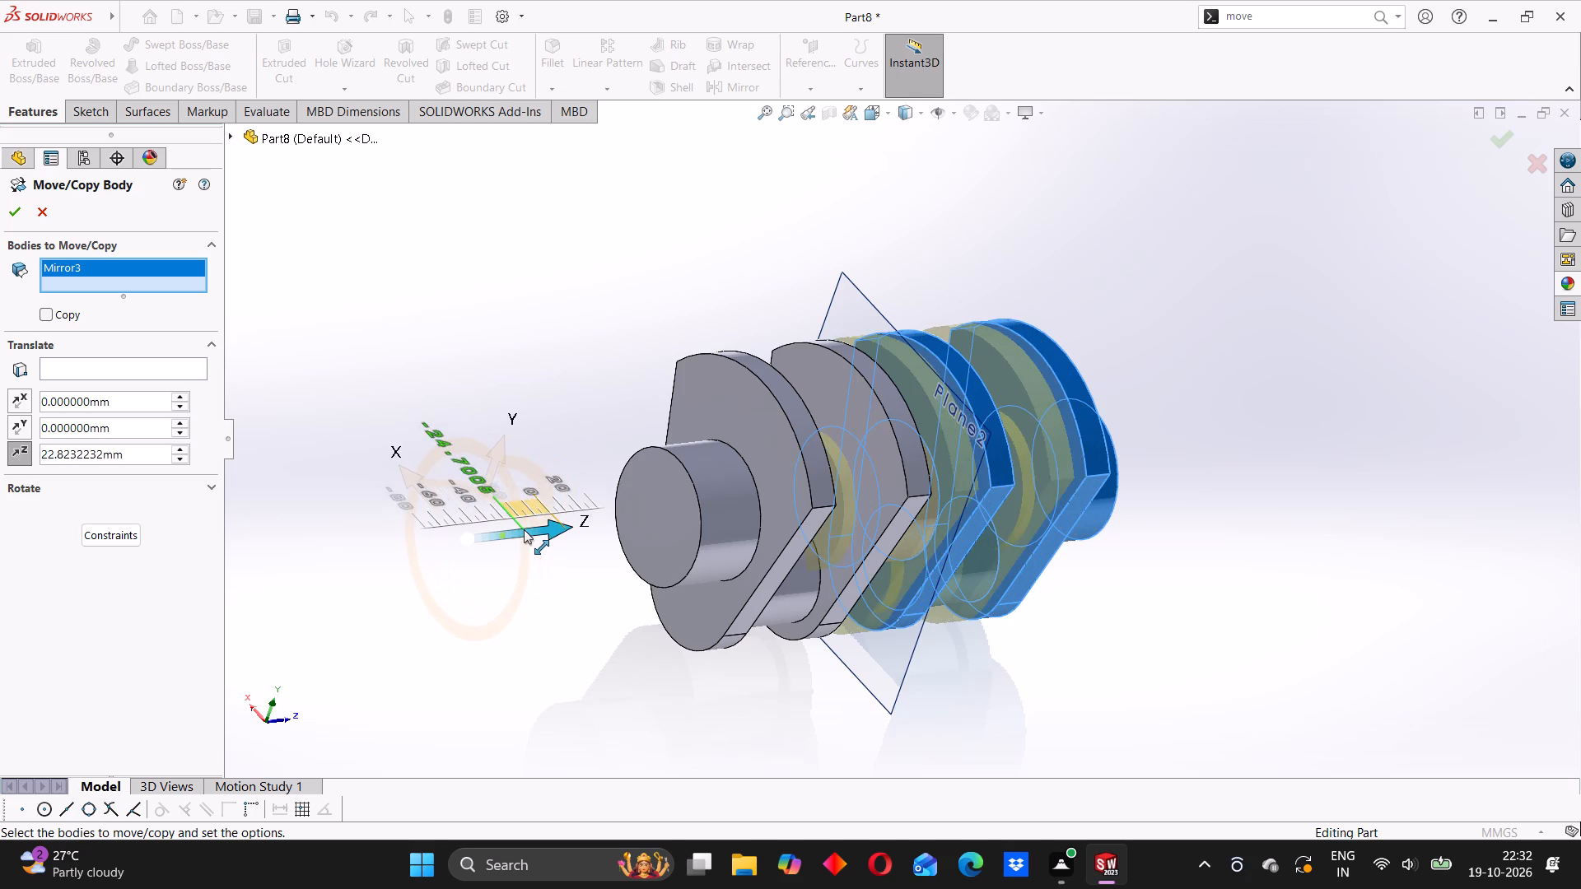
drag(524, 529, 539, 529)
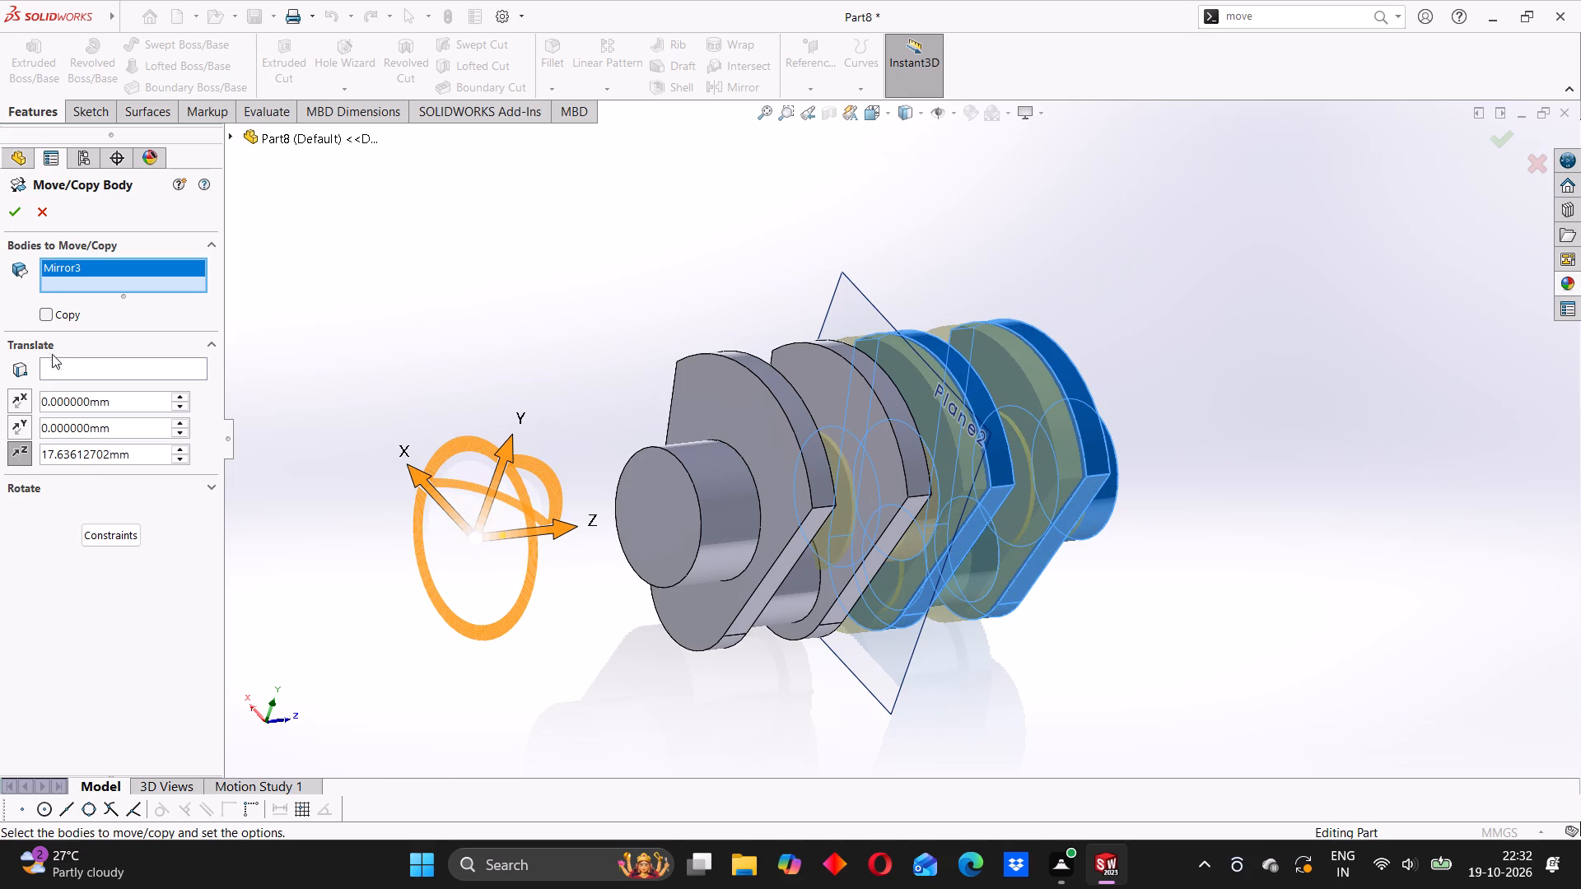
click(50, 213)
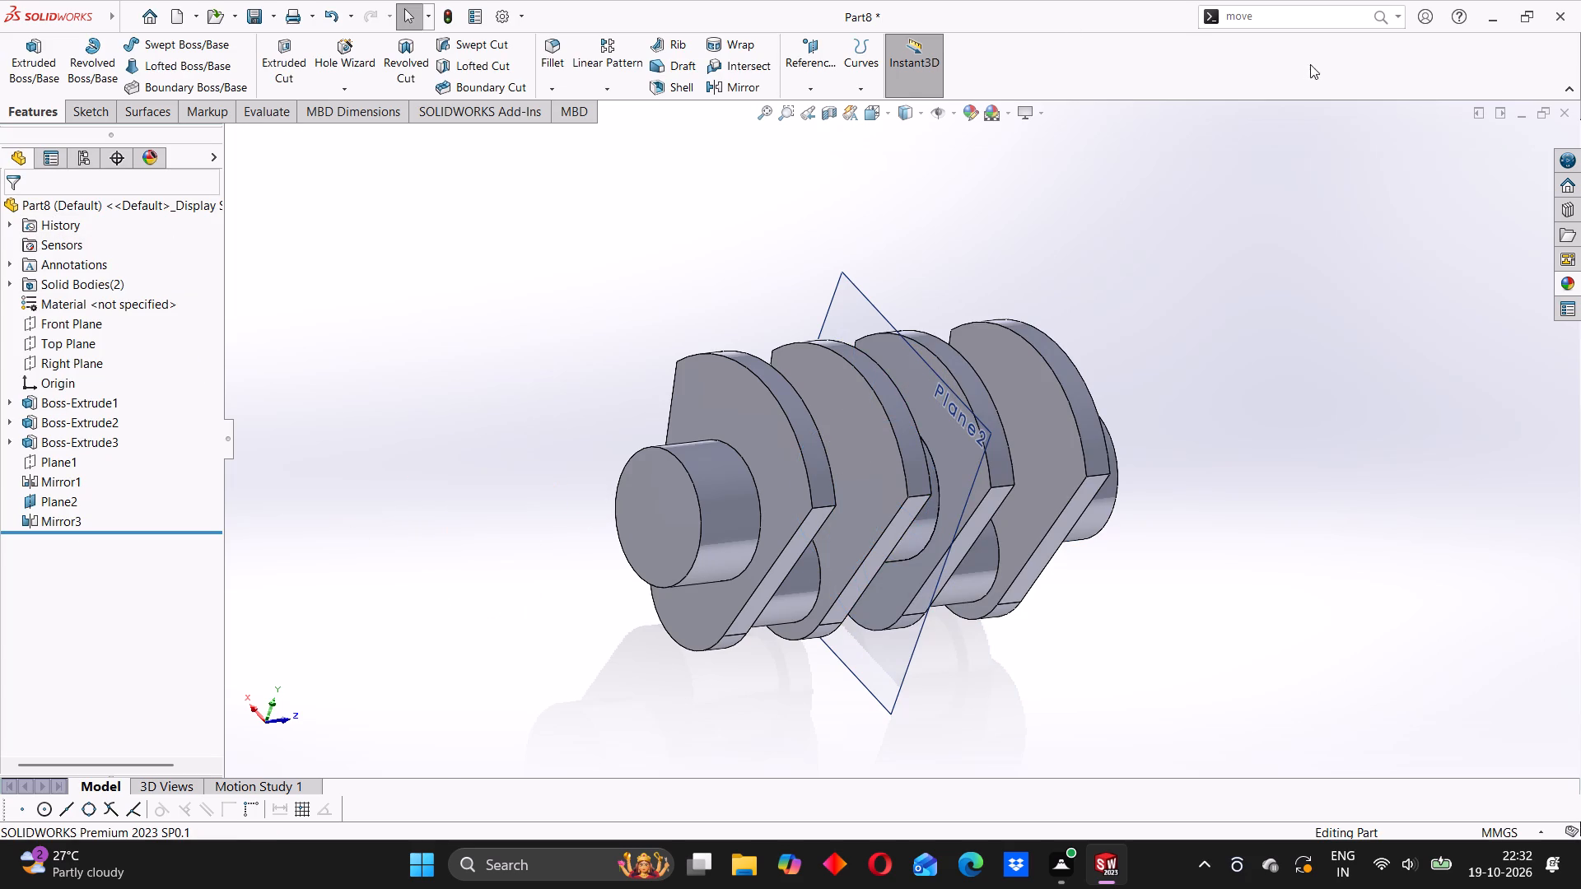
Restart Move/Copy Bodies on the mirrored crankshaft half and set the rotation origin's Z coordinate to -137 mm.
click(1280, 26)
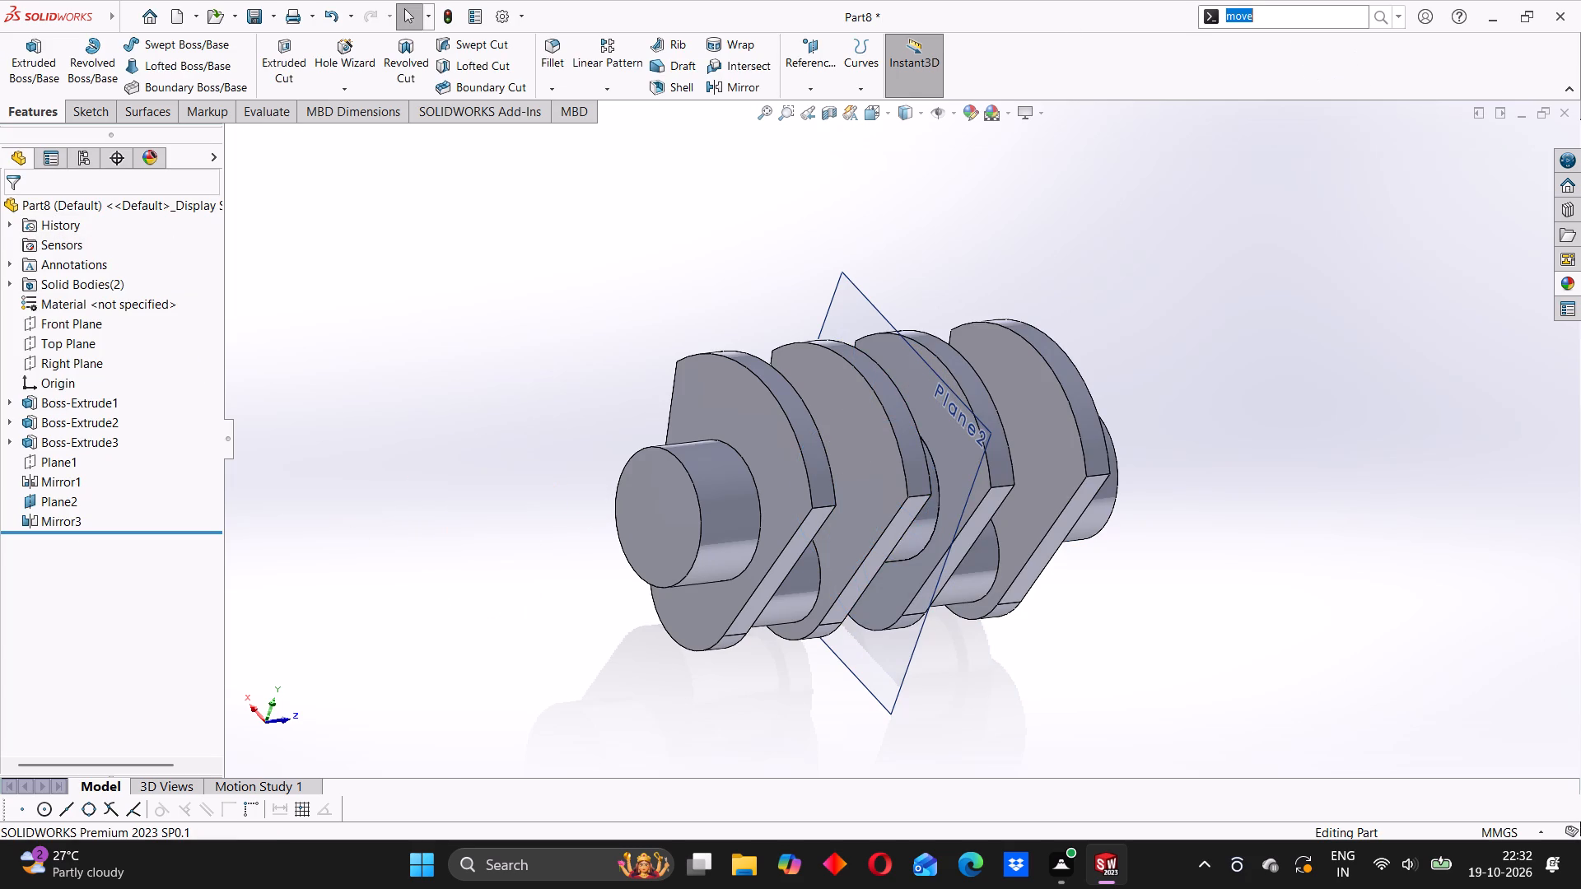
text(move)
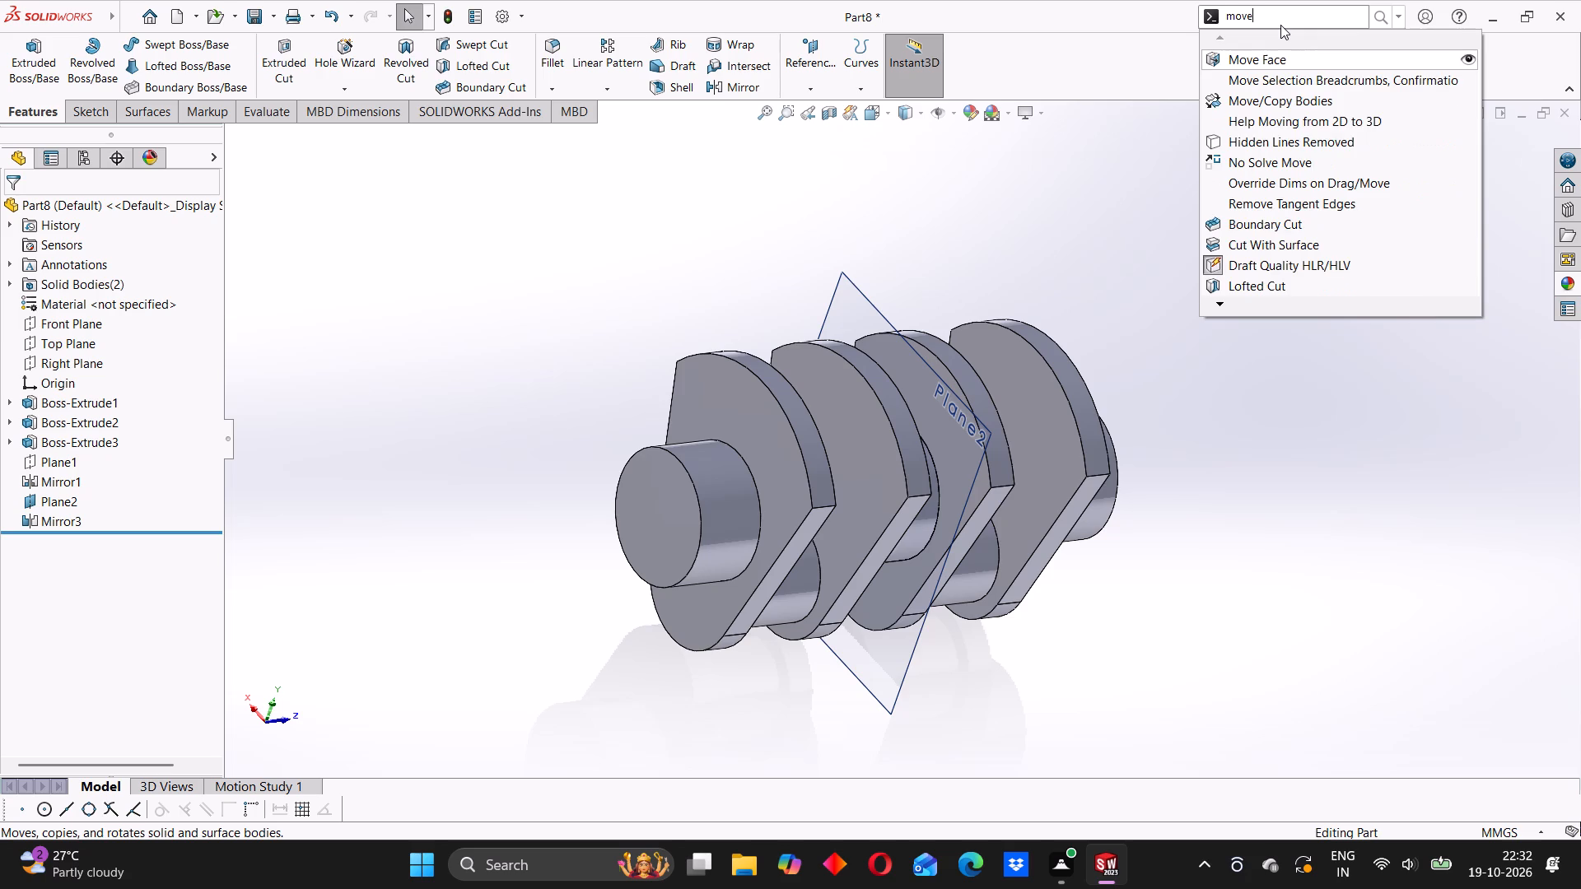
click(1294, 58)
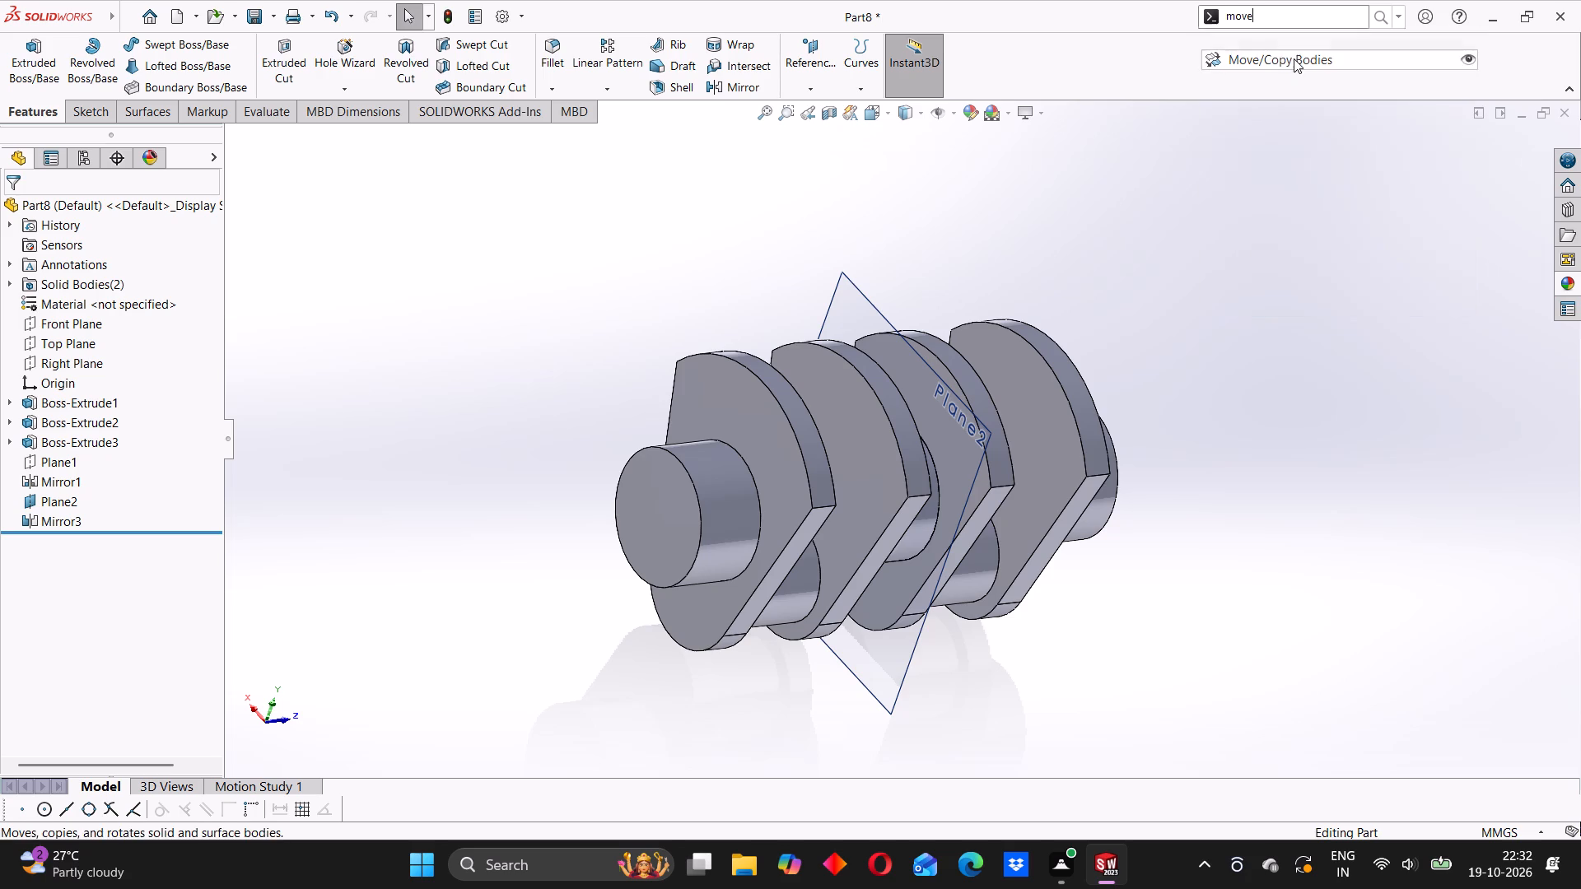
click(1019, 419)
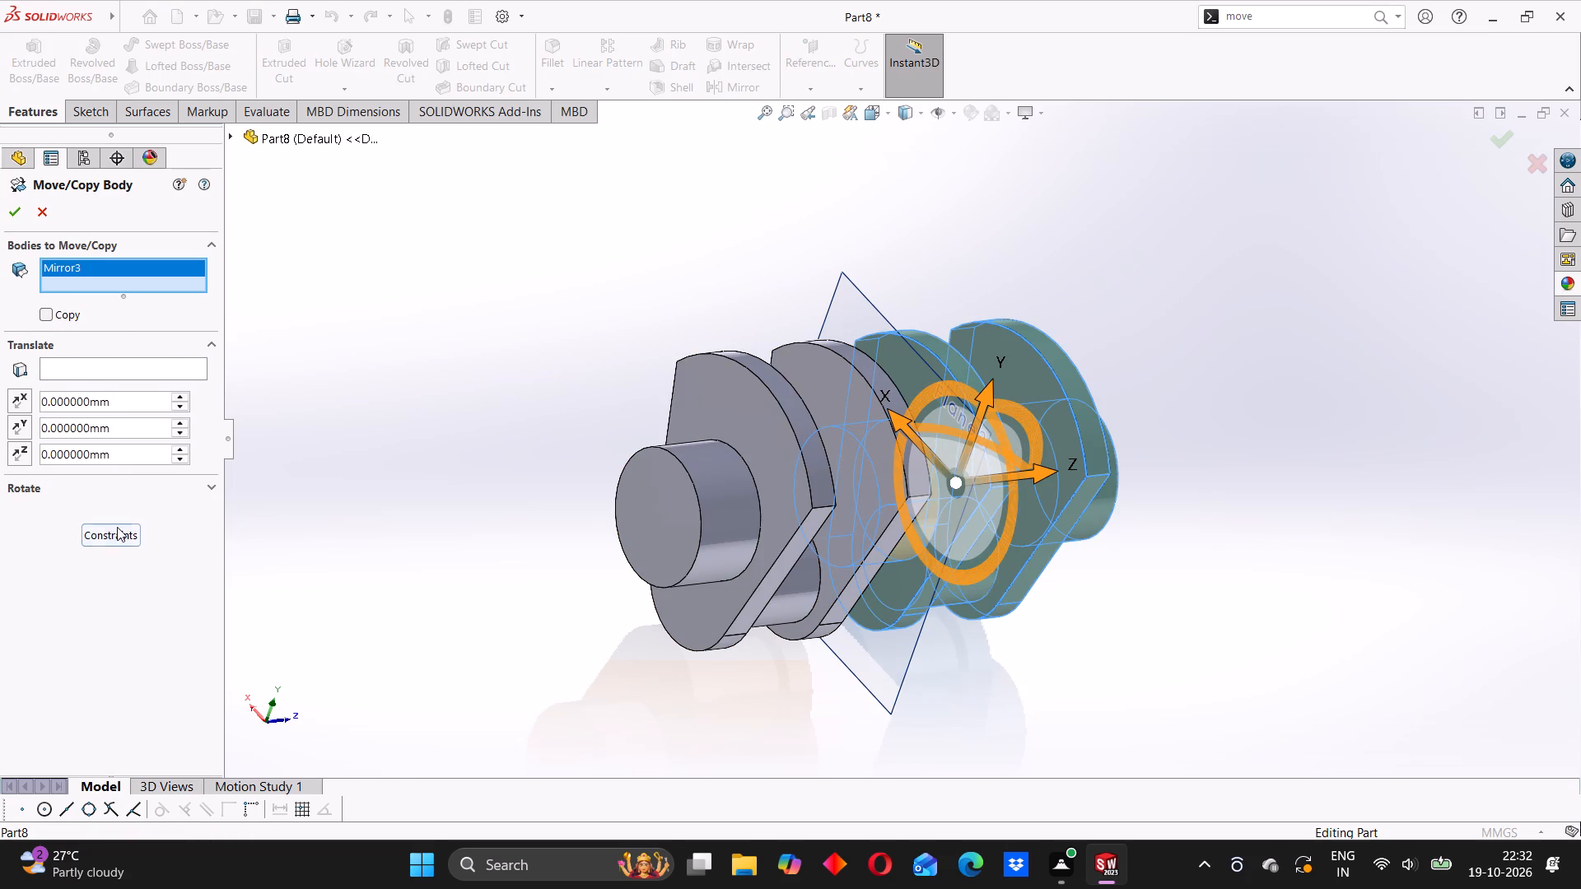
click(200, 485)
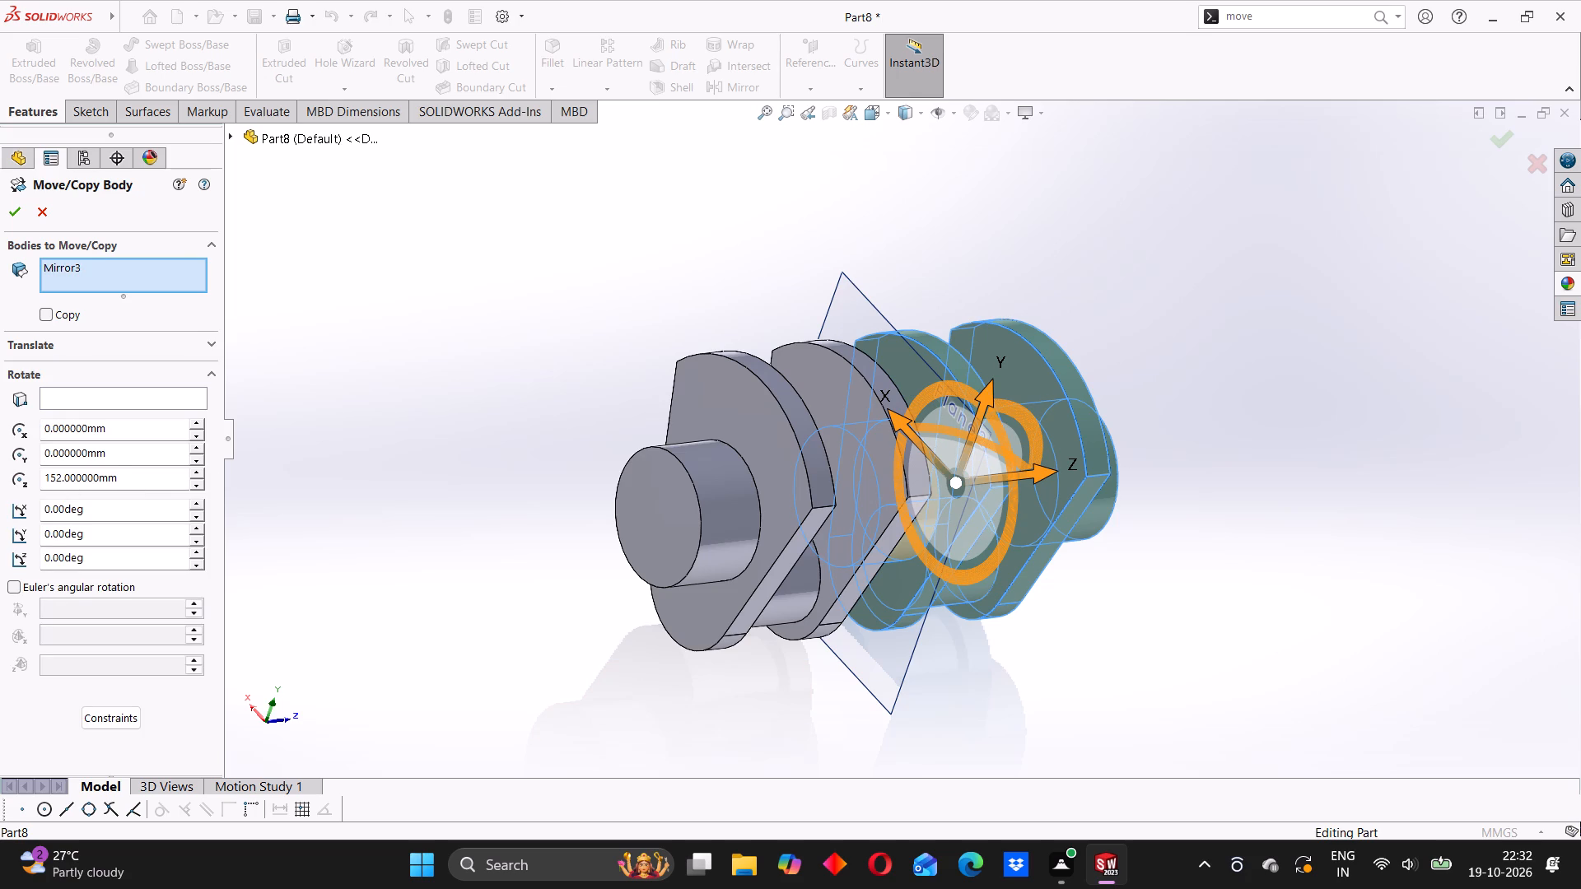
drag(119, 482, 35, 482)
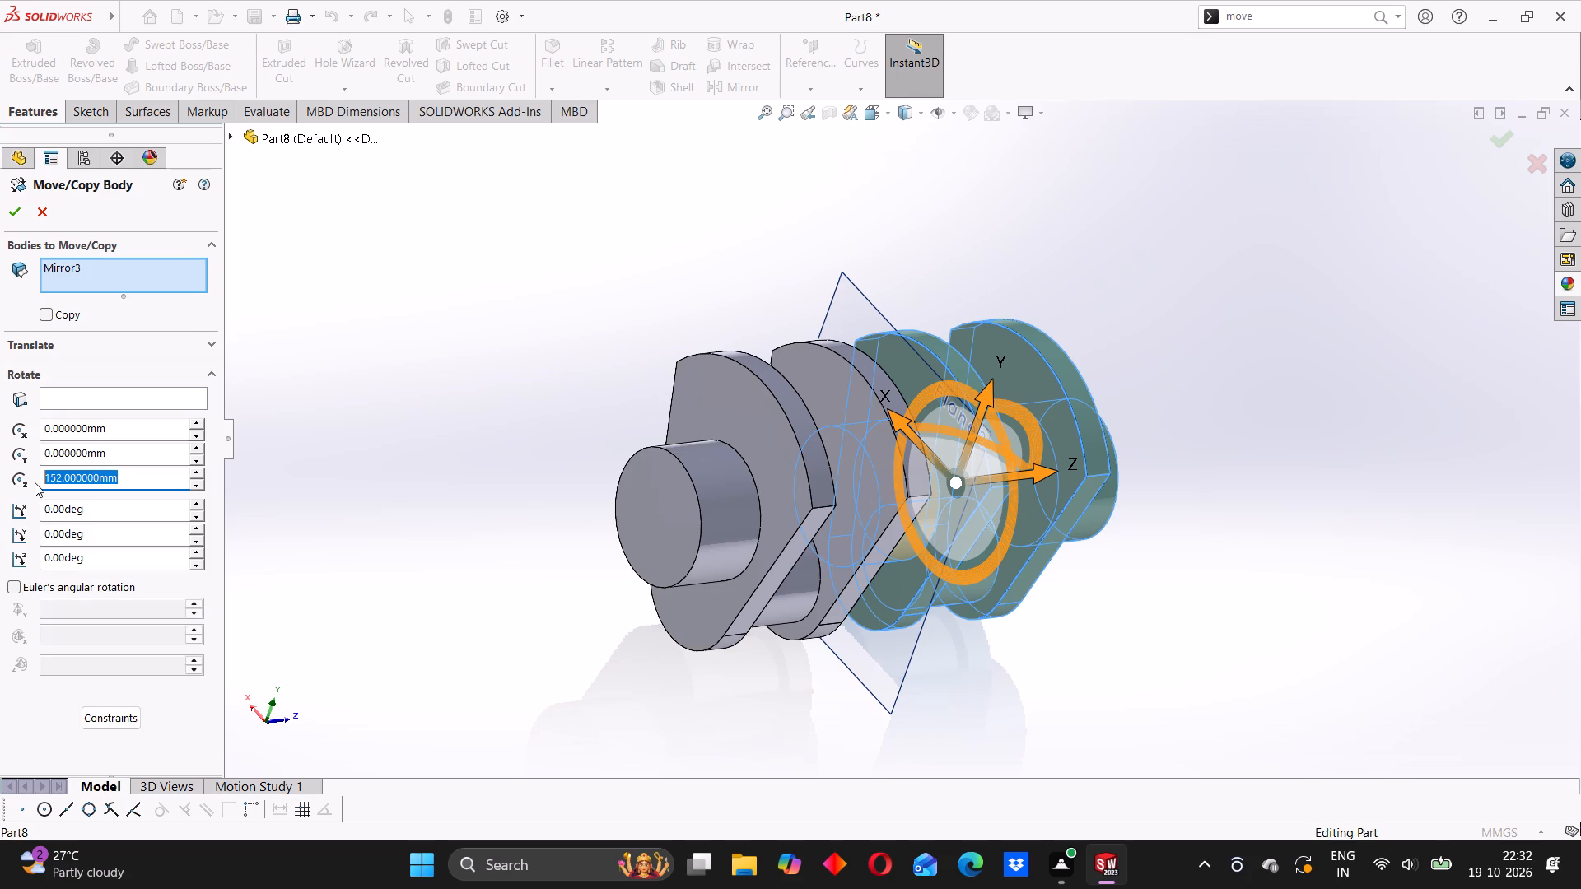
text(-137)
key(Return)
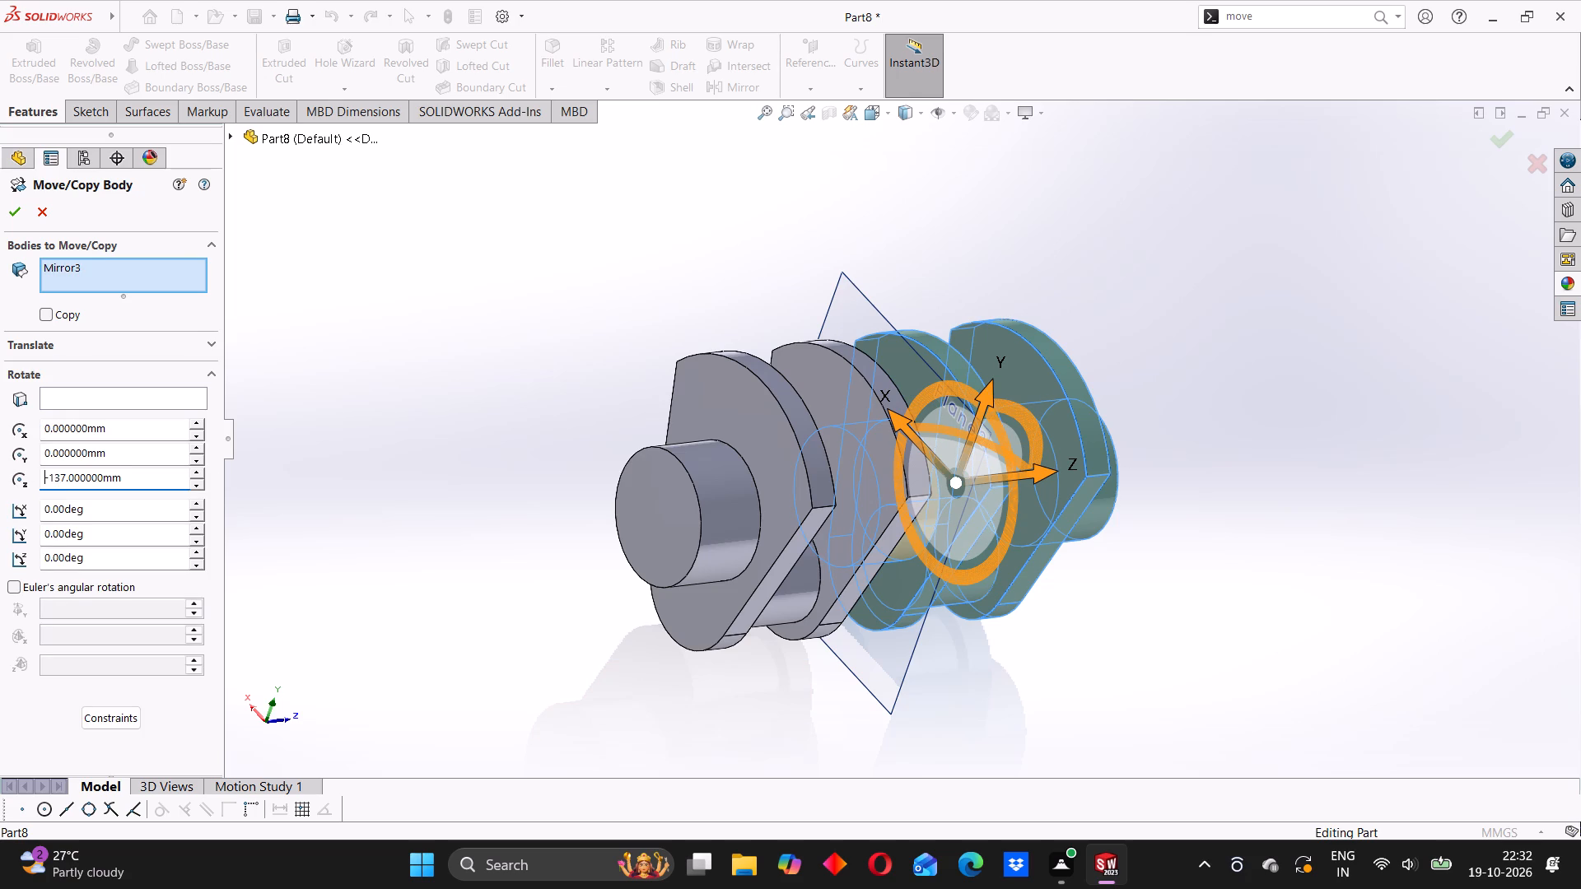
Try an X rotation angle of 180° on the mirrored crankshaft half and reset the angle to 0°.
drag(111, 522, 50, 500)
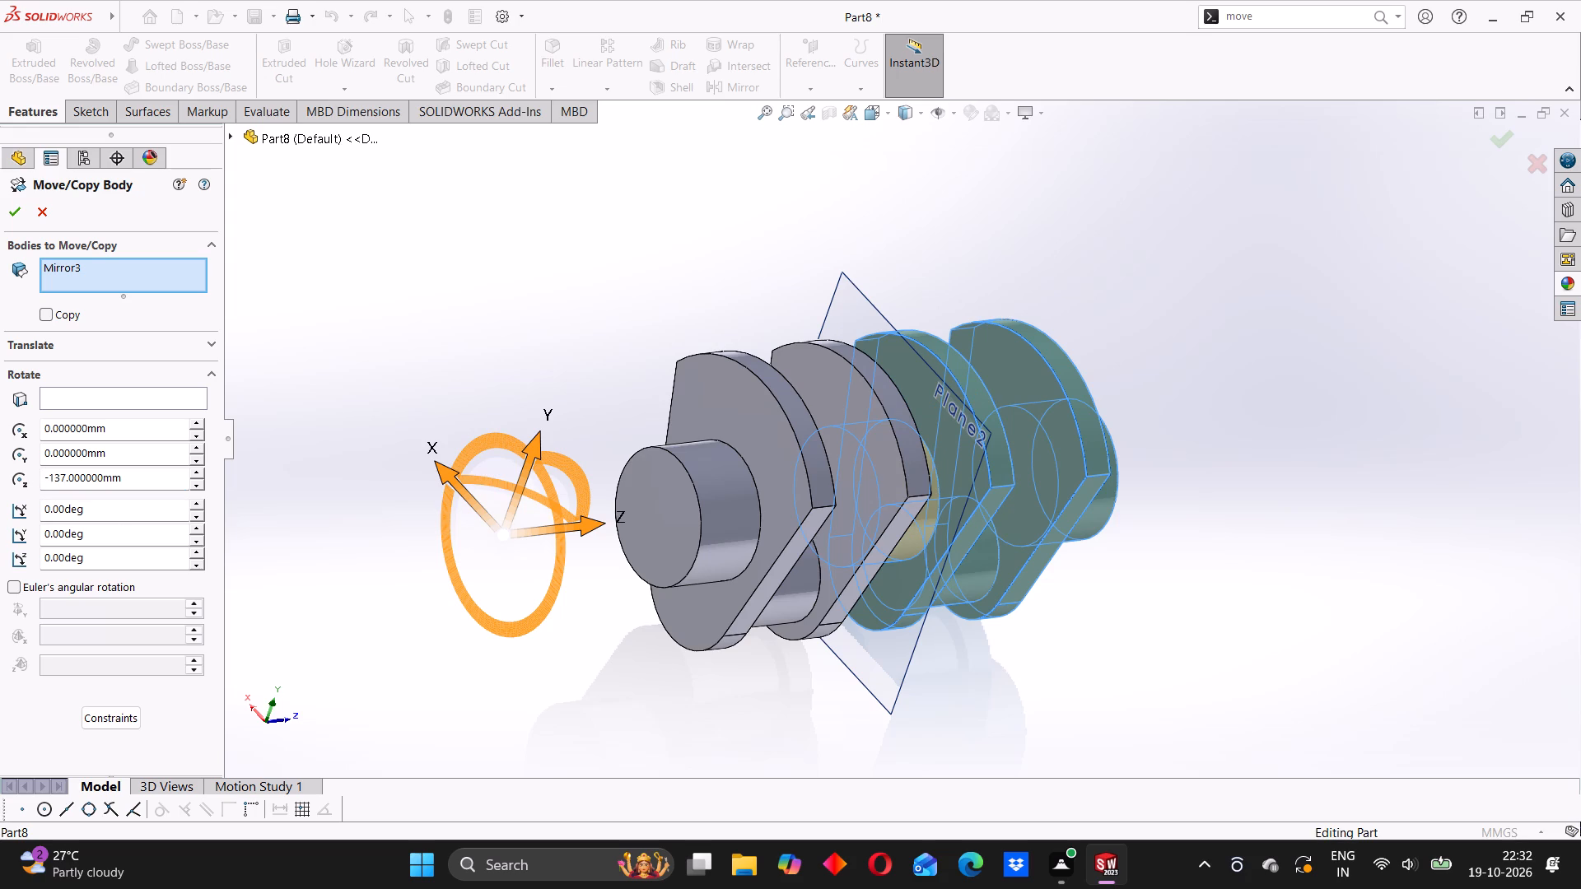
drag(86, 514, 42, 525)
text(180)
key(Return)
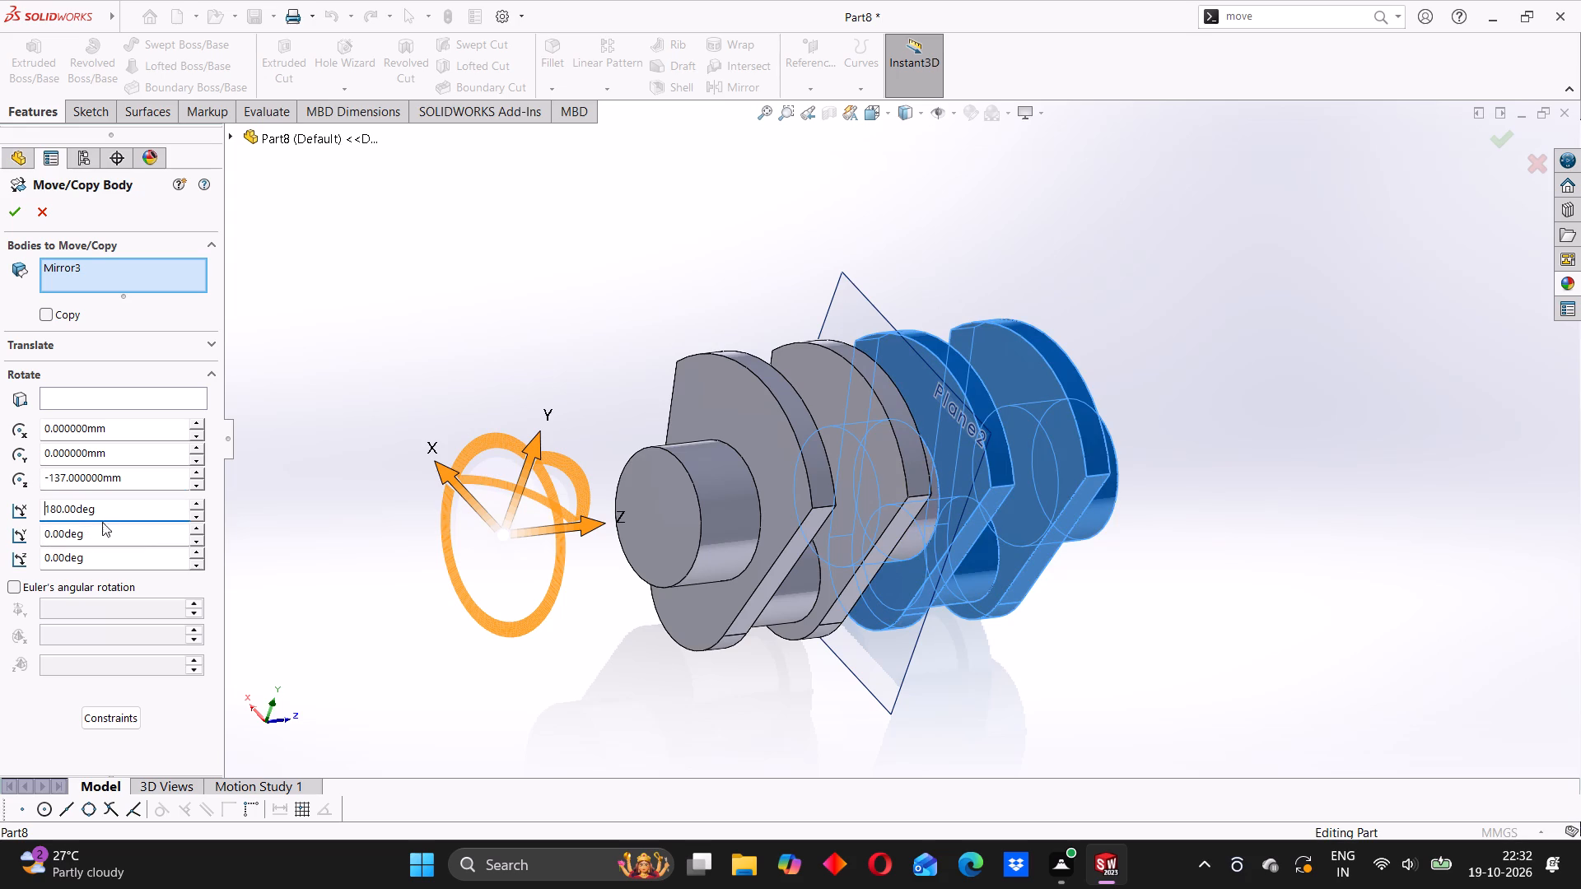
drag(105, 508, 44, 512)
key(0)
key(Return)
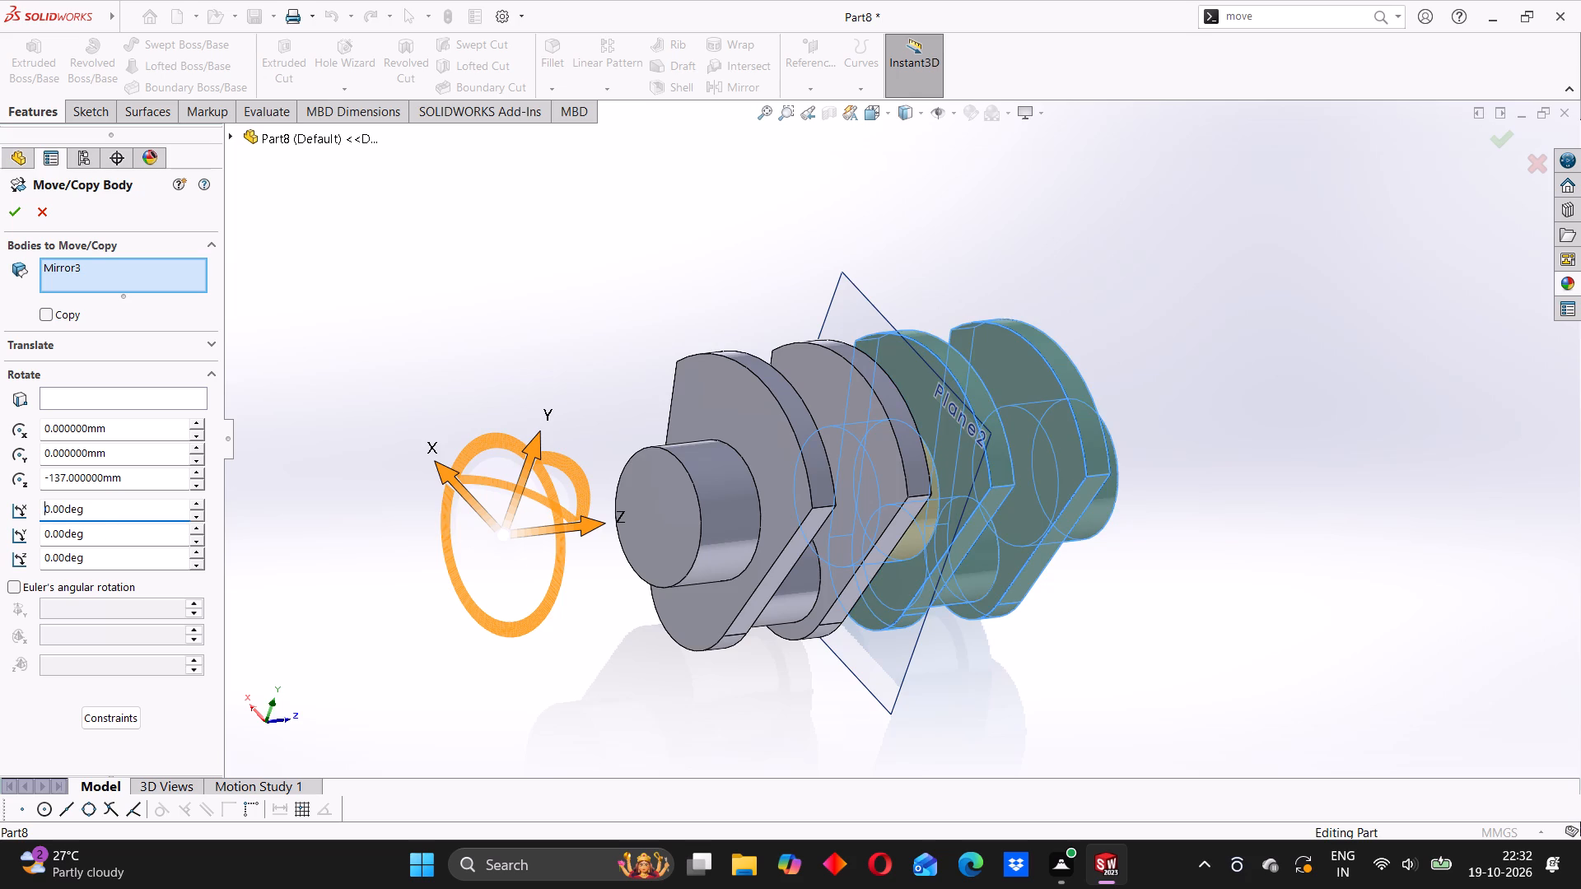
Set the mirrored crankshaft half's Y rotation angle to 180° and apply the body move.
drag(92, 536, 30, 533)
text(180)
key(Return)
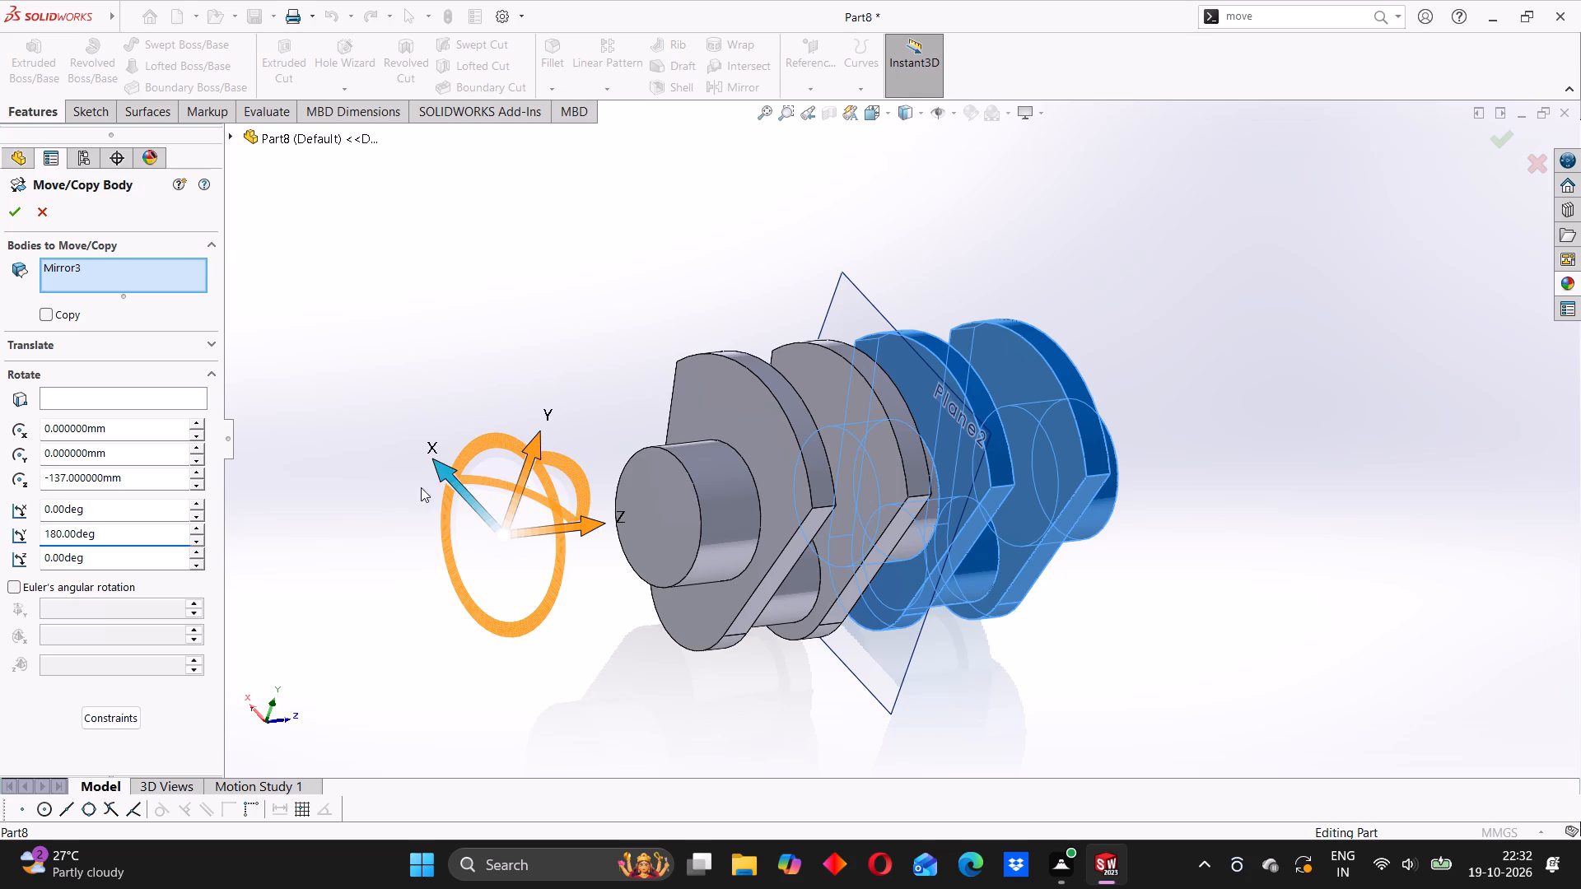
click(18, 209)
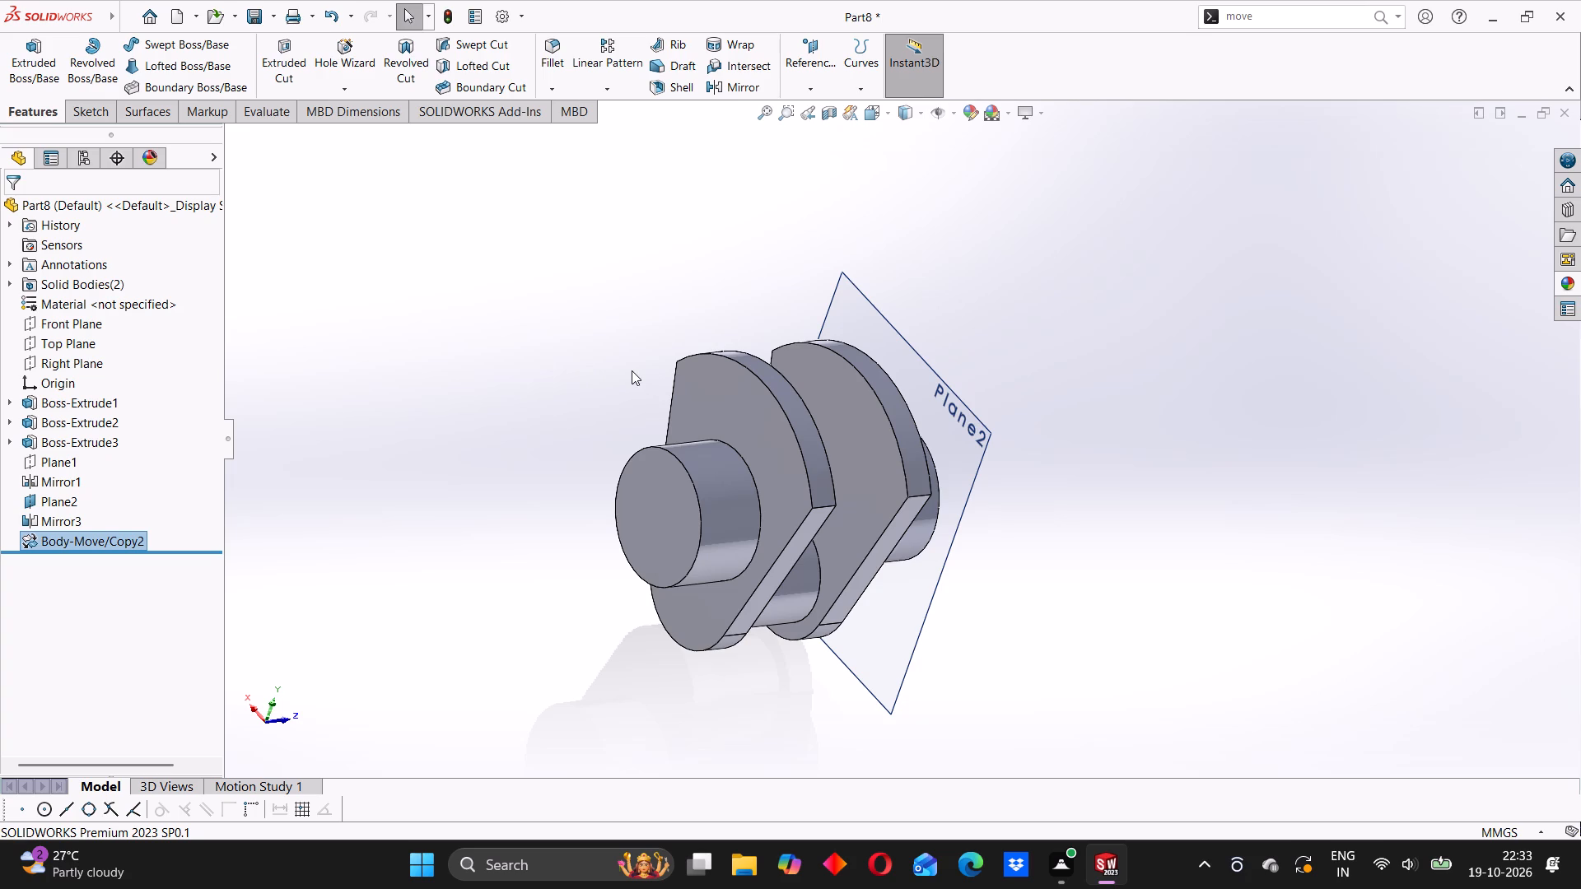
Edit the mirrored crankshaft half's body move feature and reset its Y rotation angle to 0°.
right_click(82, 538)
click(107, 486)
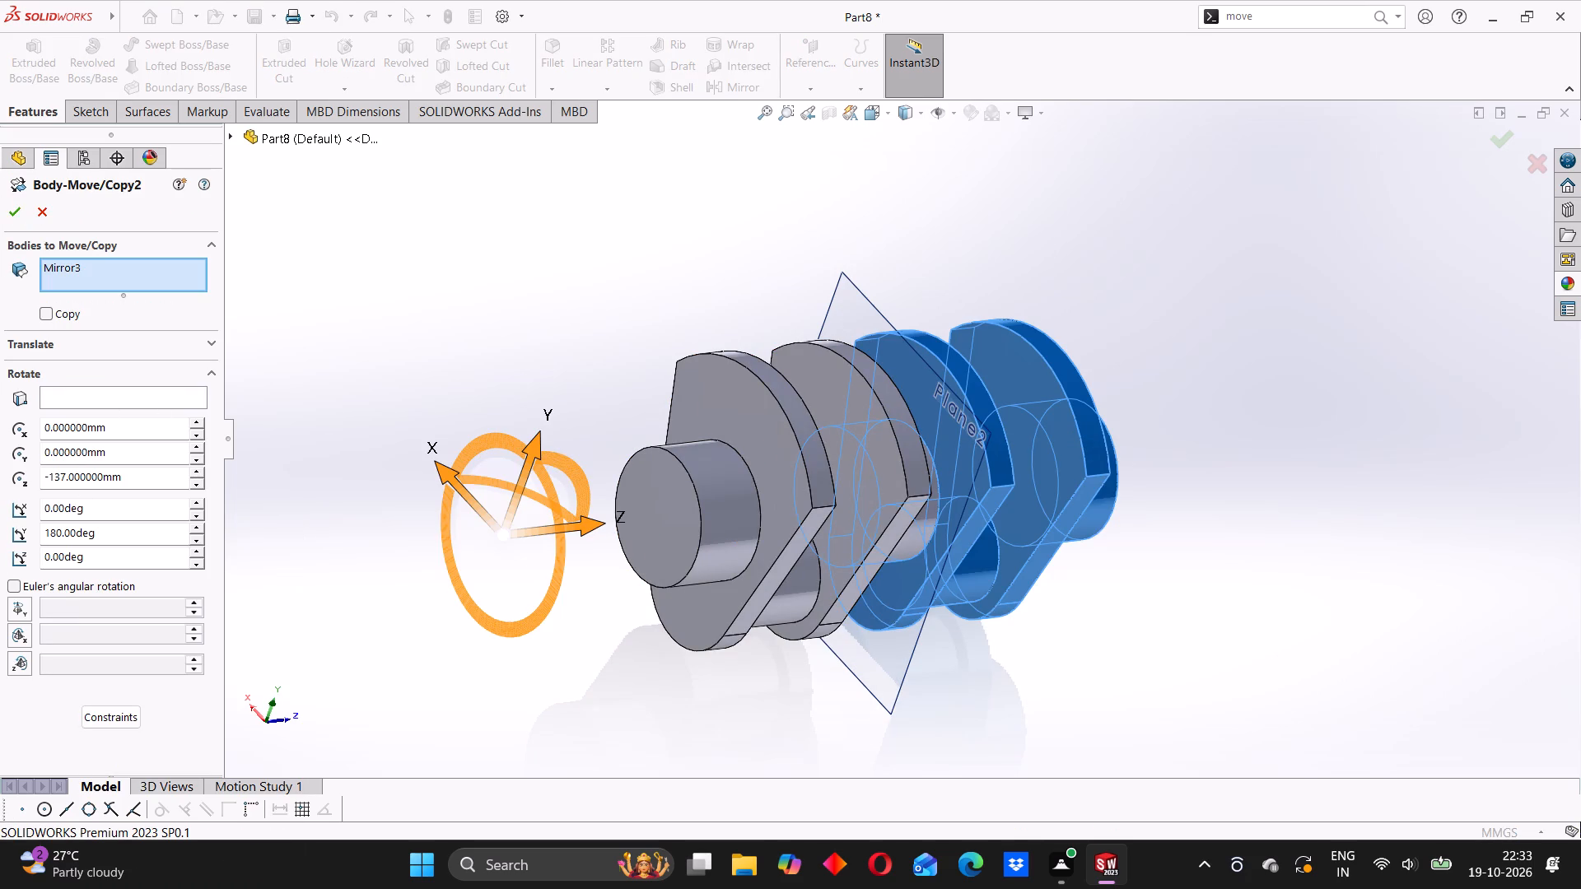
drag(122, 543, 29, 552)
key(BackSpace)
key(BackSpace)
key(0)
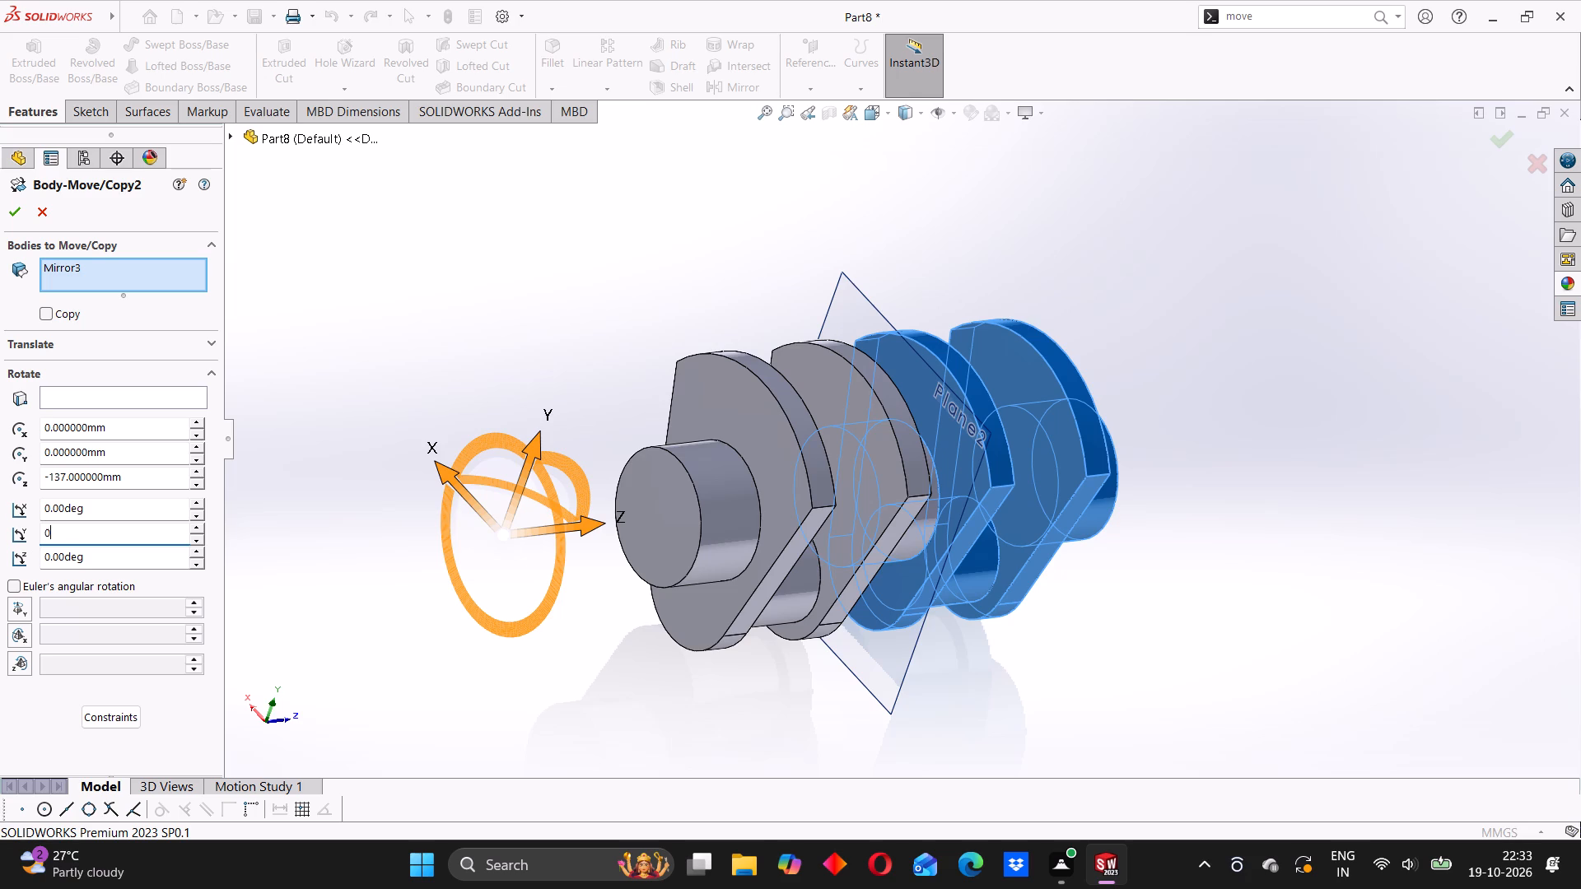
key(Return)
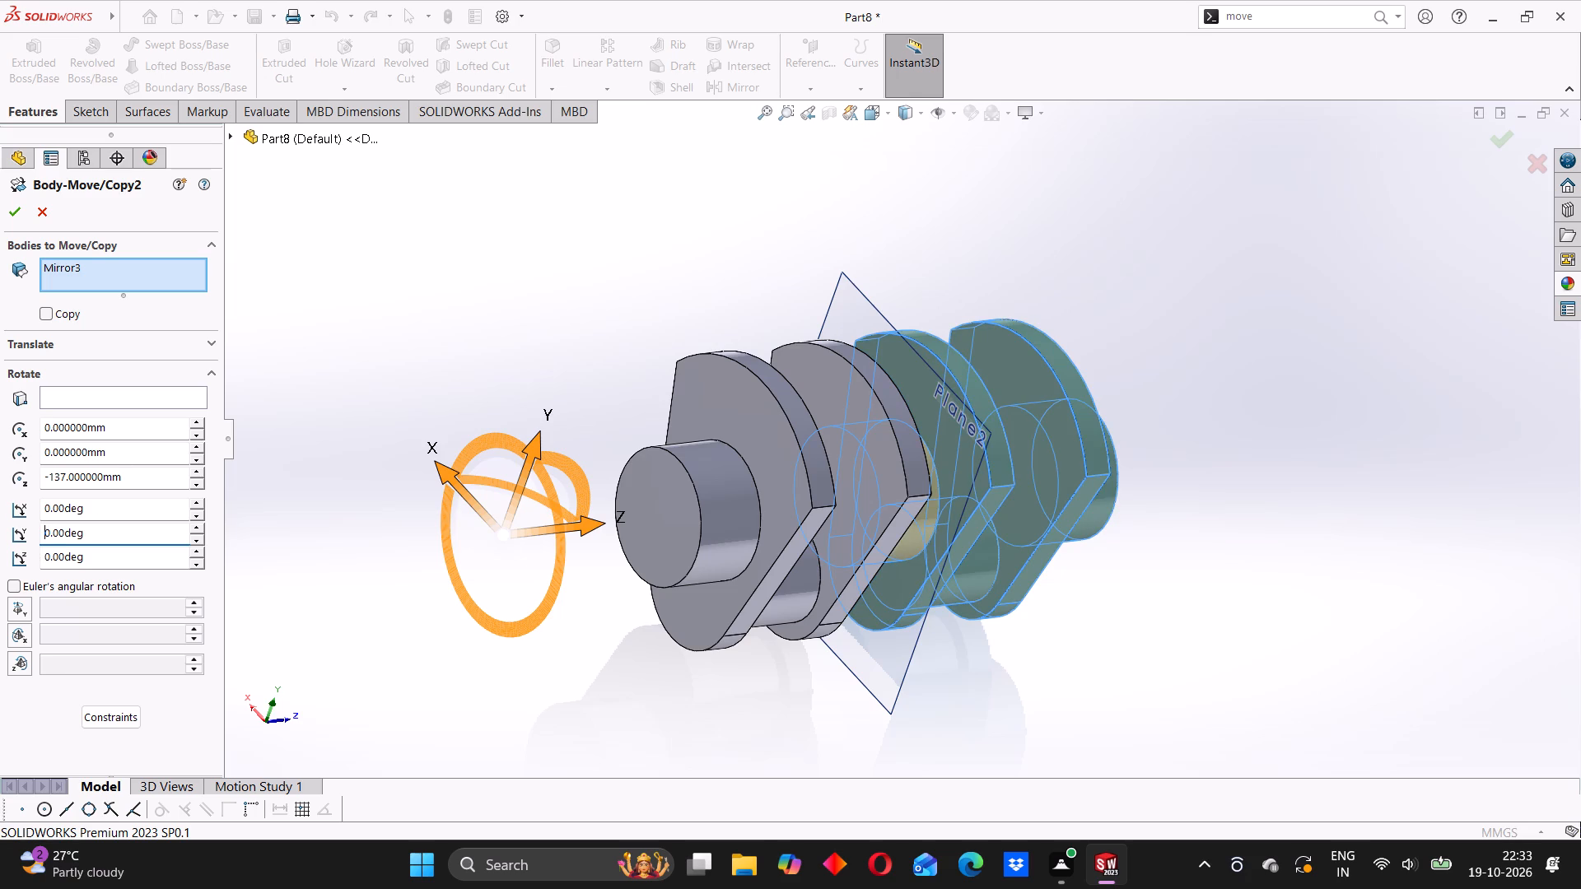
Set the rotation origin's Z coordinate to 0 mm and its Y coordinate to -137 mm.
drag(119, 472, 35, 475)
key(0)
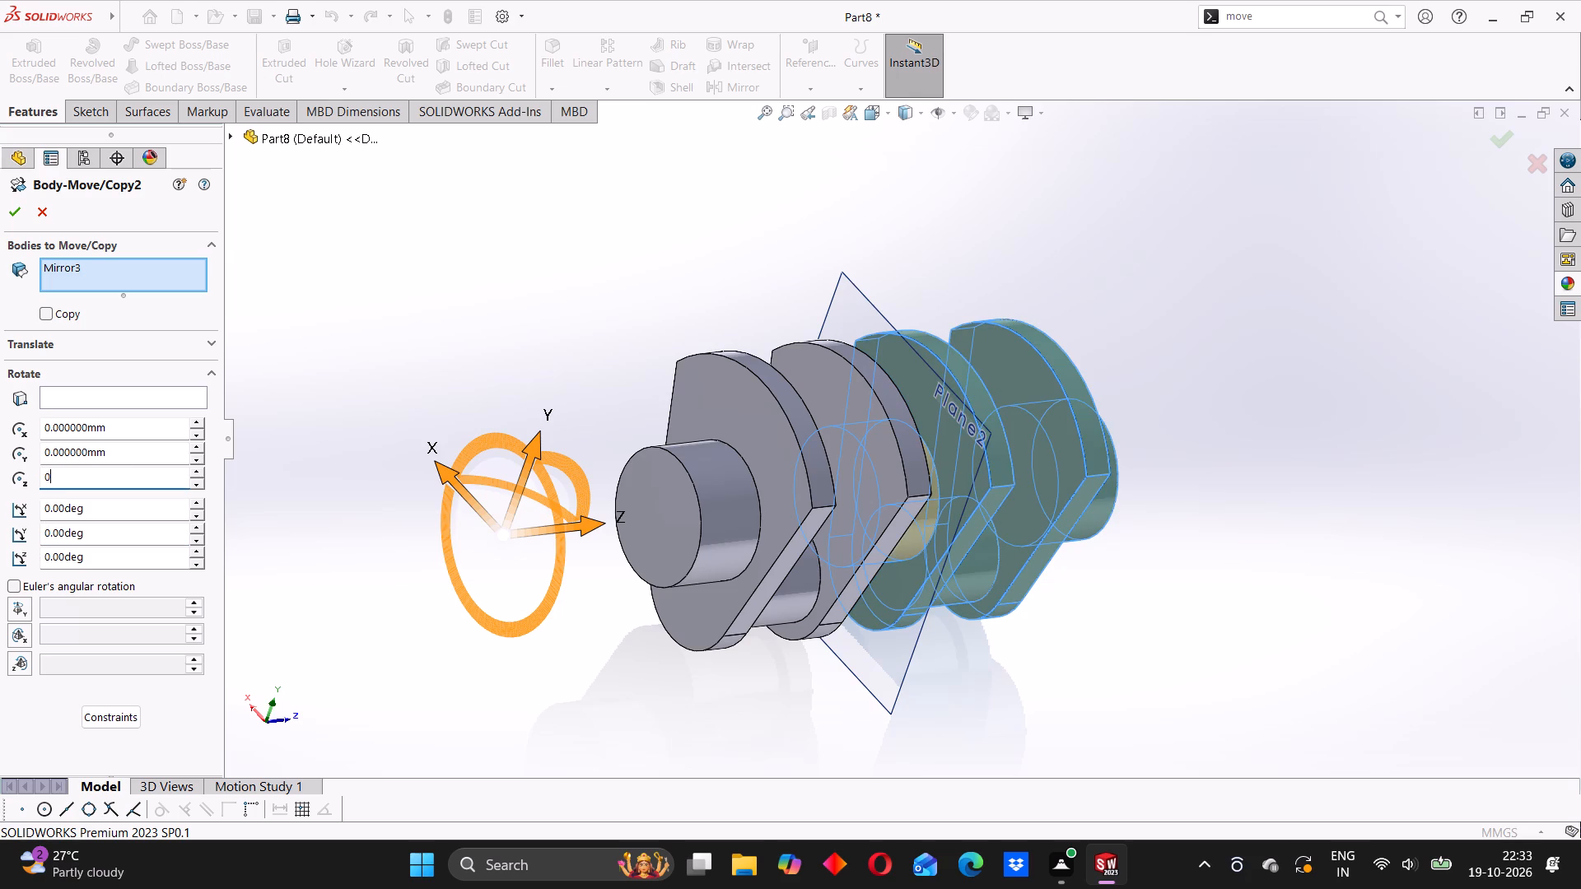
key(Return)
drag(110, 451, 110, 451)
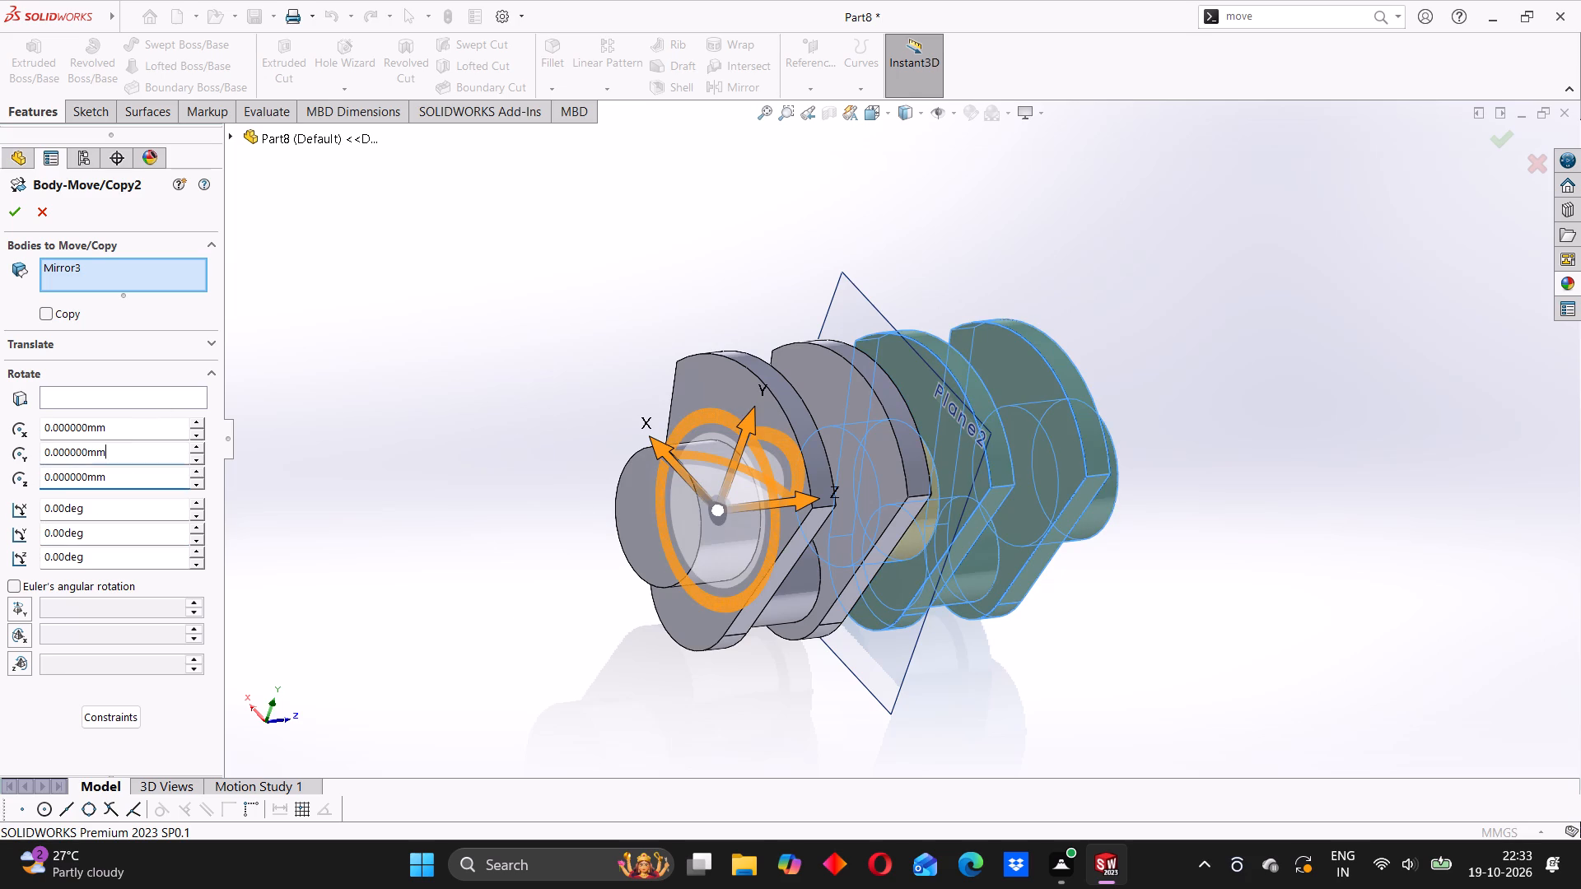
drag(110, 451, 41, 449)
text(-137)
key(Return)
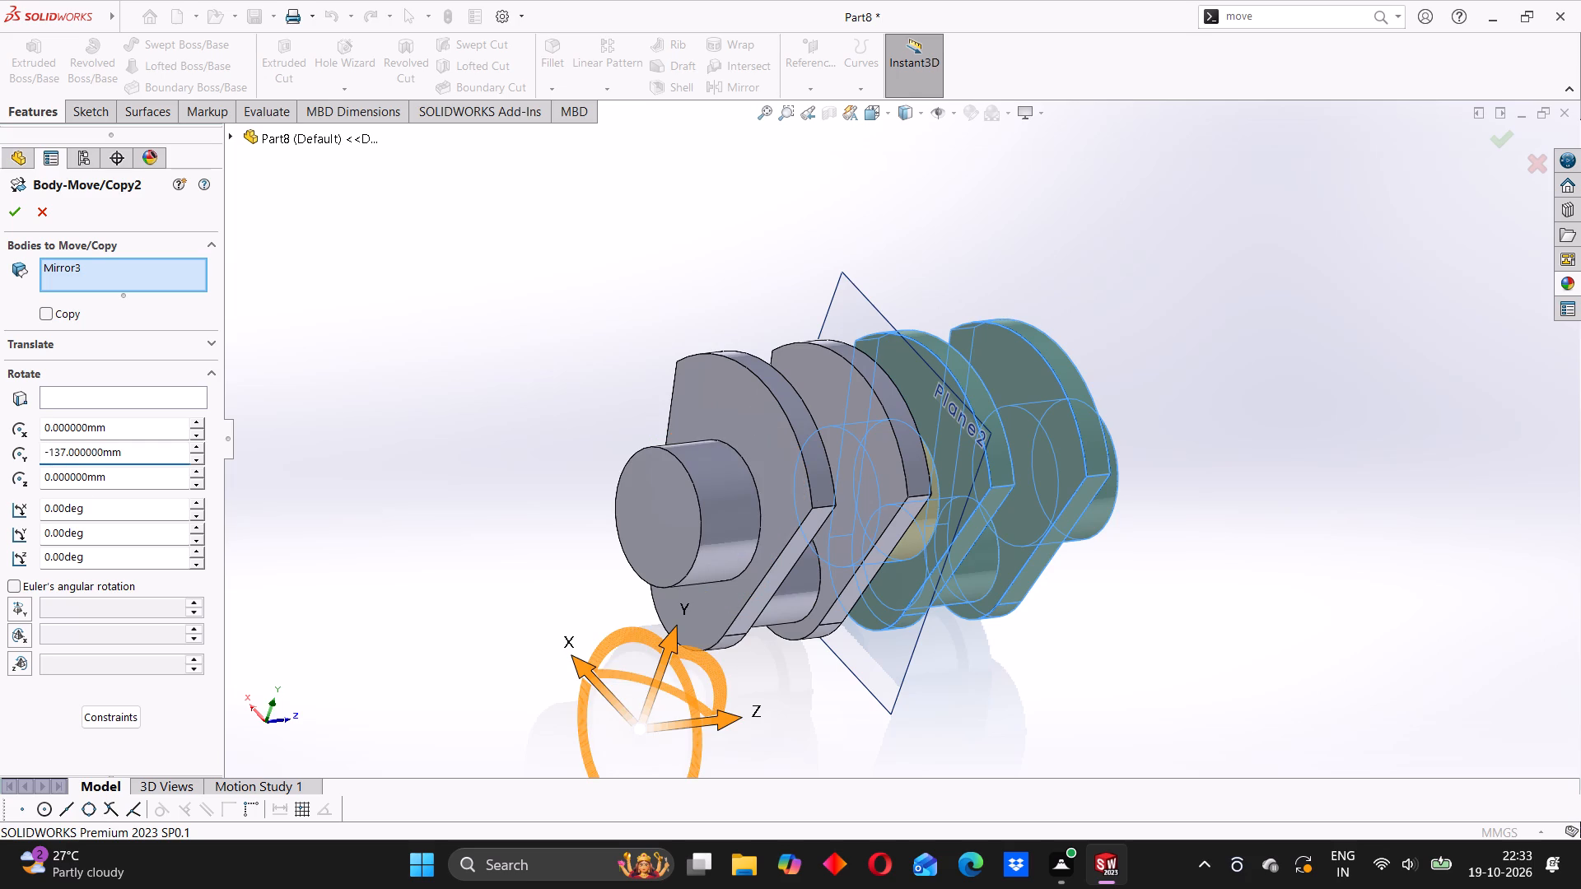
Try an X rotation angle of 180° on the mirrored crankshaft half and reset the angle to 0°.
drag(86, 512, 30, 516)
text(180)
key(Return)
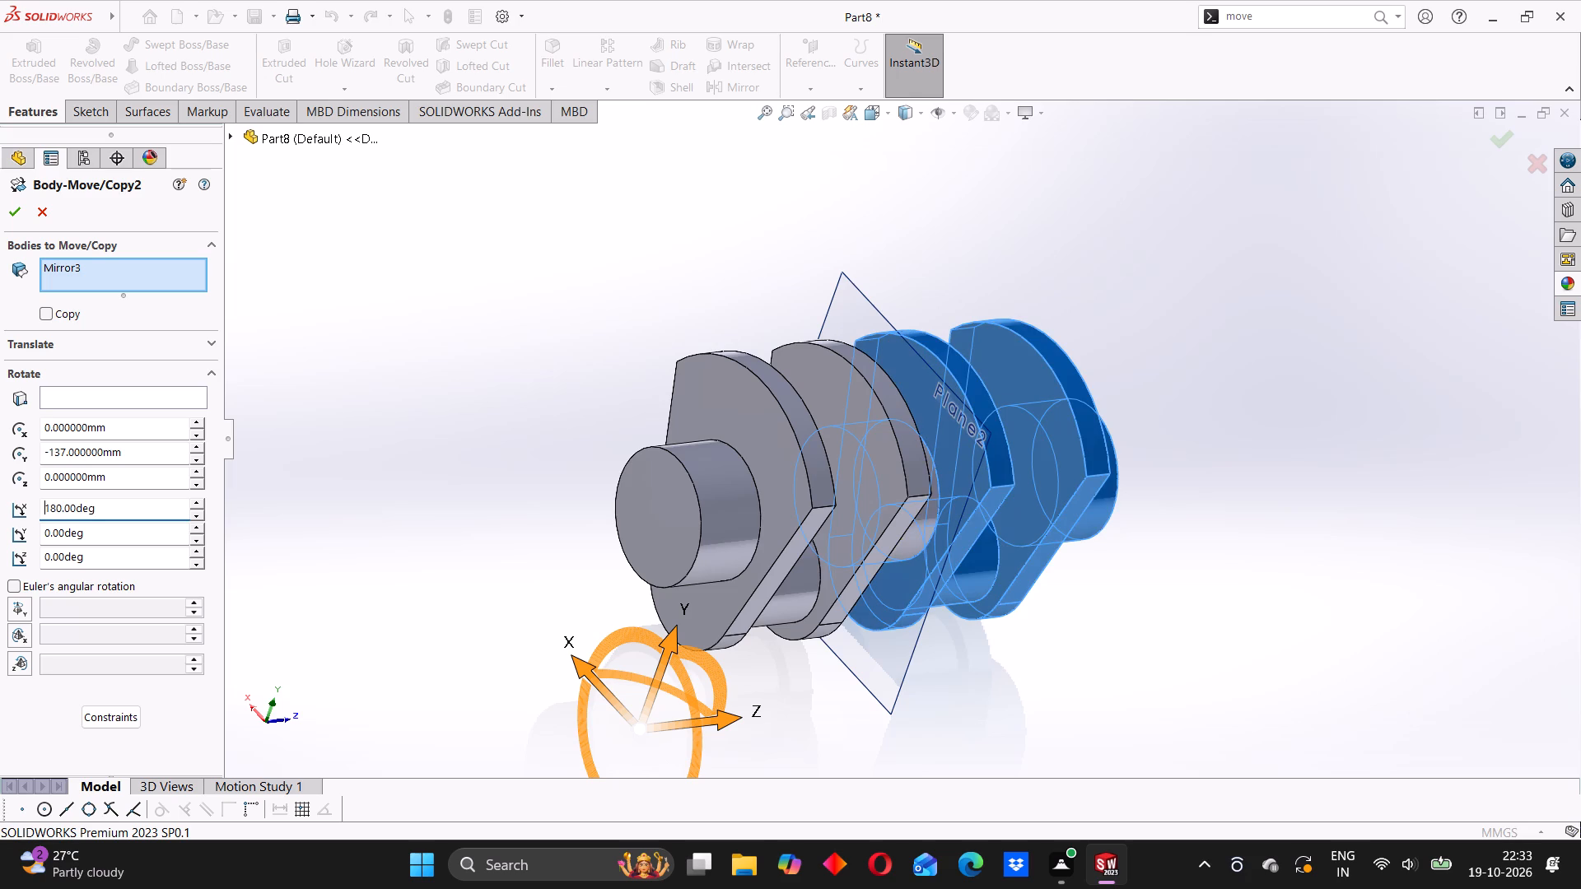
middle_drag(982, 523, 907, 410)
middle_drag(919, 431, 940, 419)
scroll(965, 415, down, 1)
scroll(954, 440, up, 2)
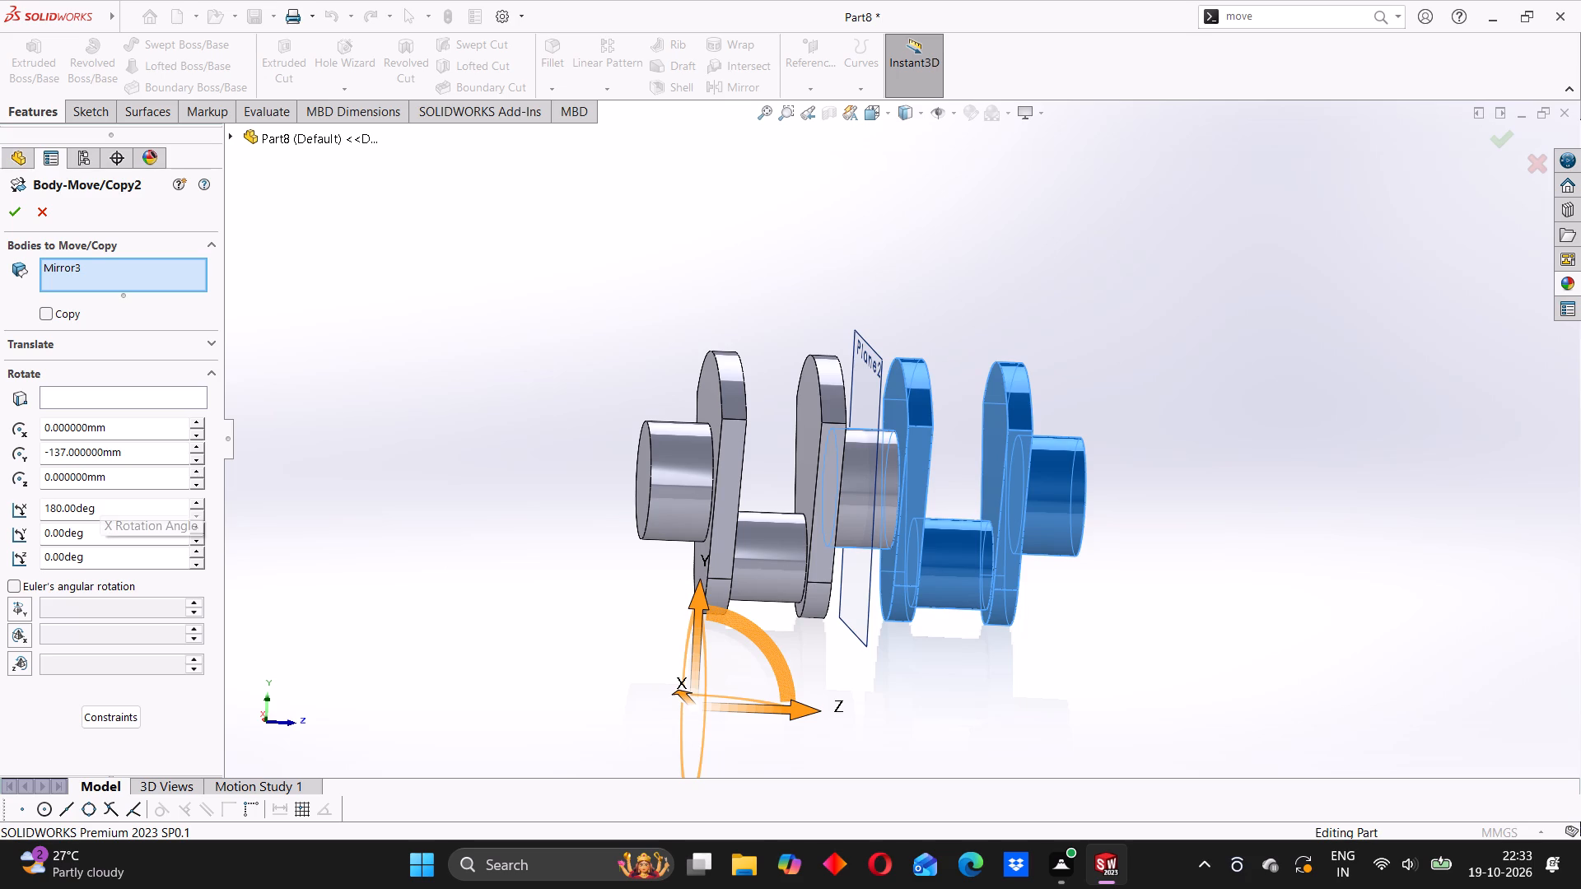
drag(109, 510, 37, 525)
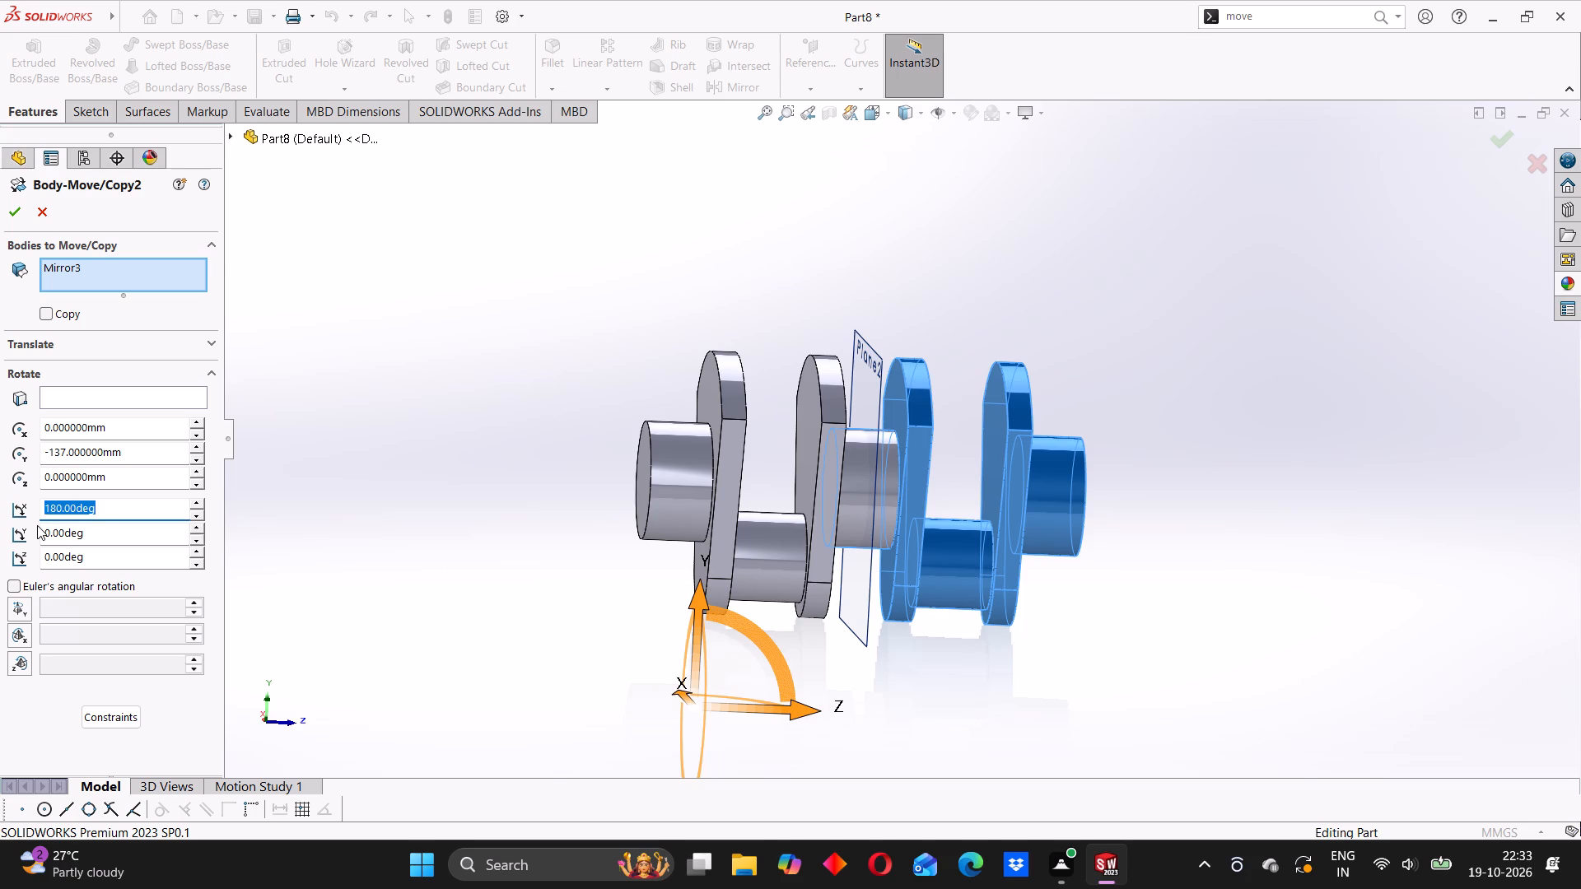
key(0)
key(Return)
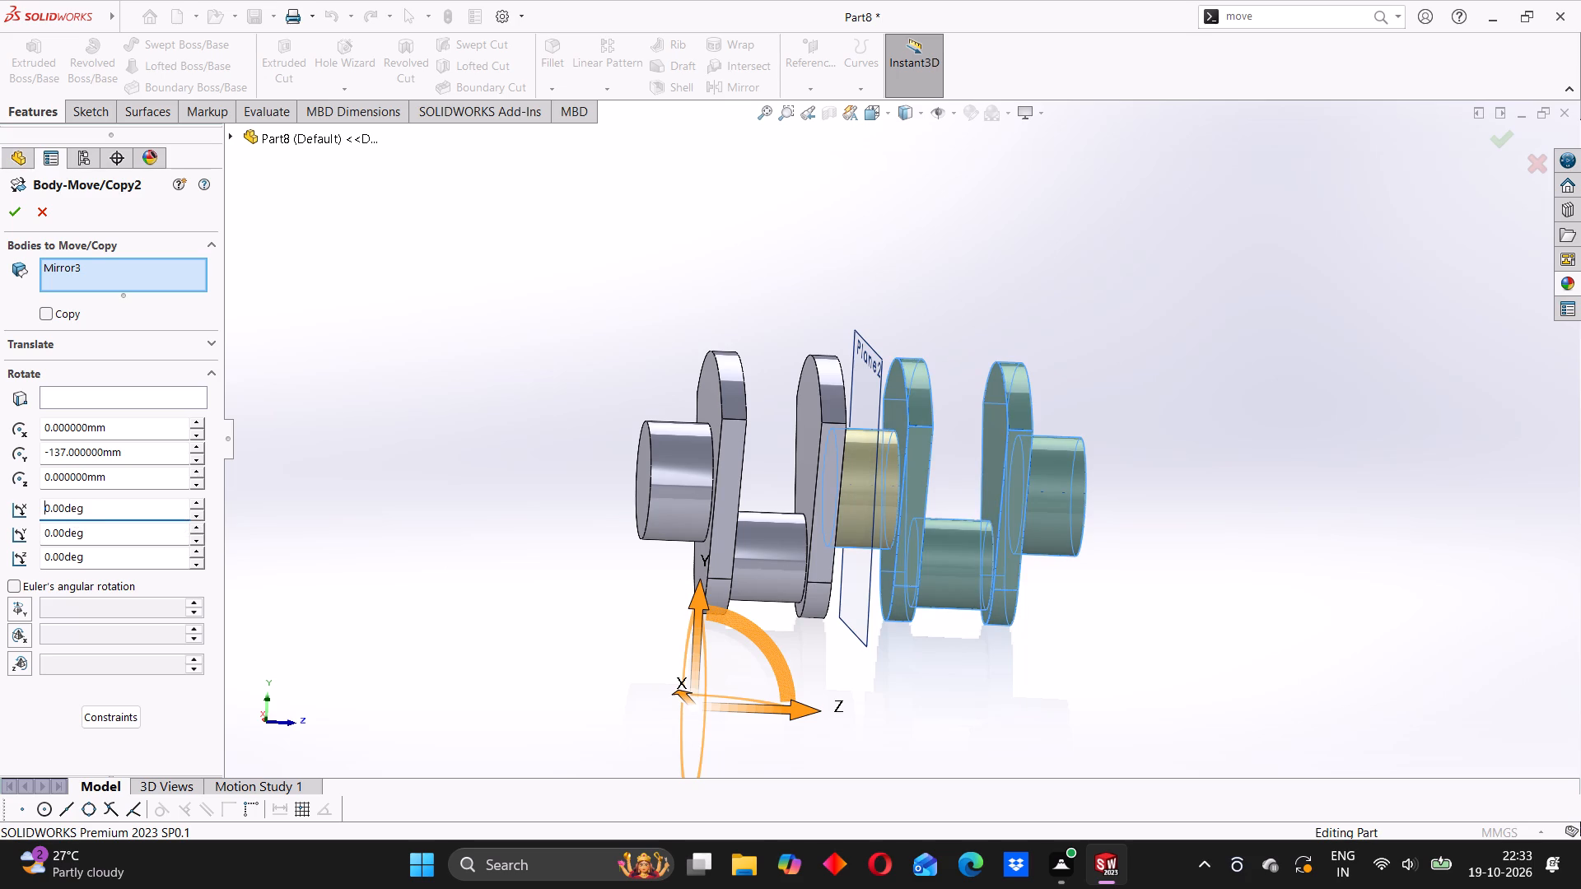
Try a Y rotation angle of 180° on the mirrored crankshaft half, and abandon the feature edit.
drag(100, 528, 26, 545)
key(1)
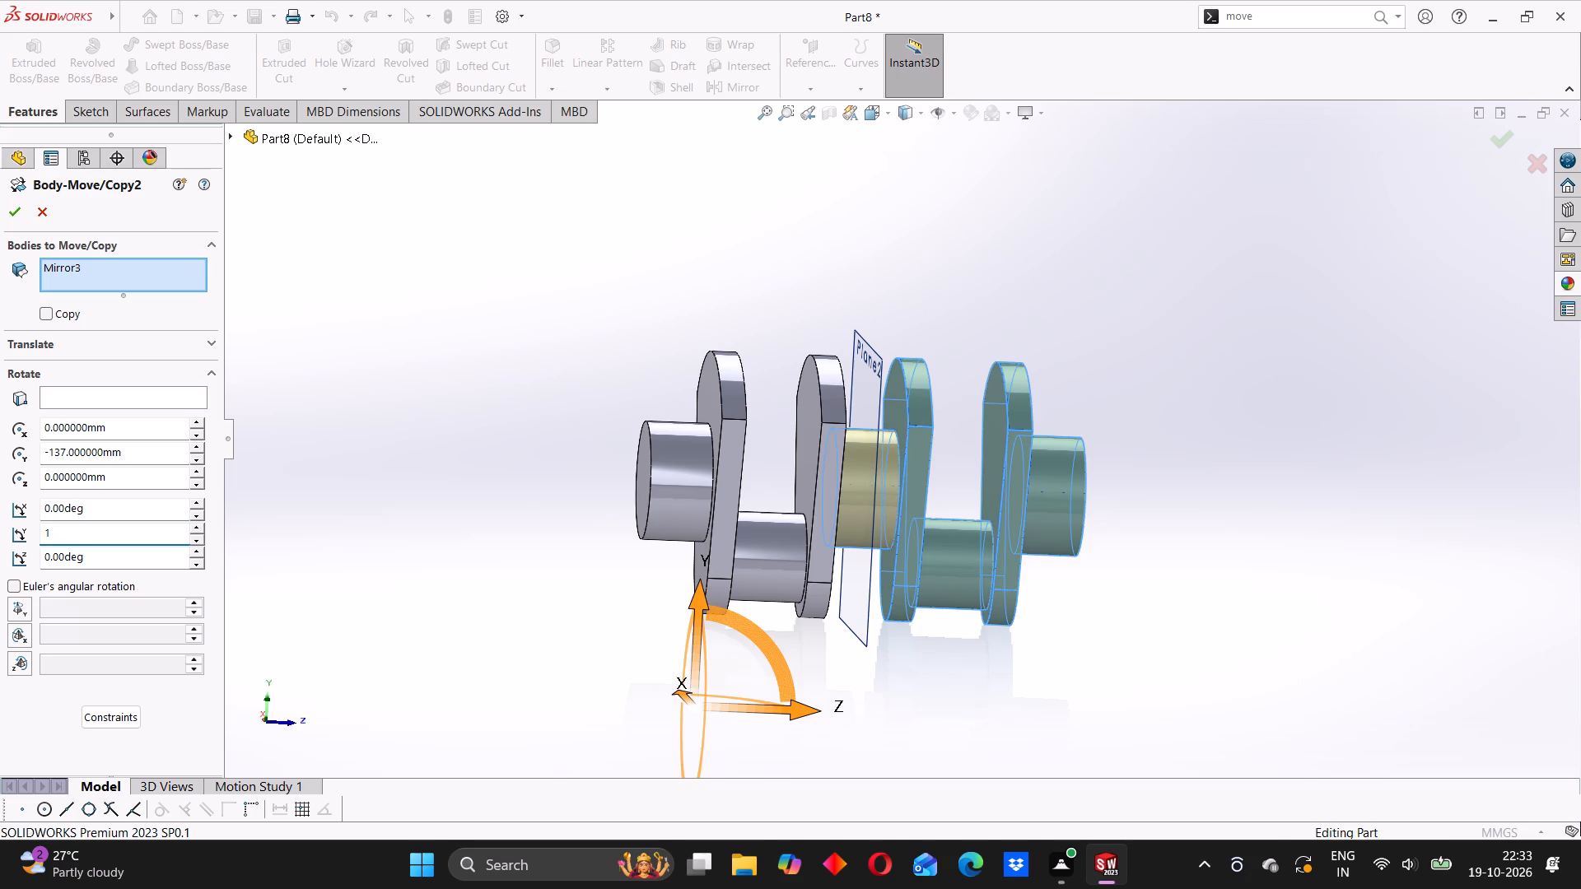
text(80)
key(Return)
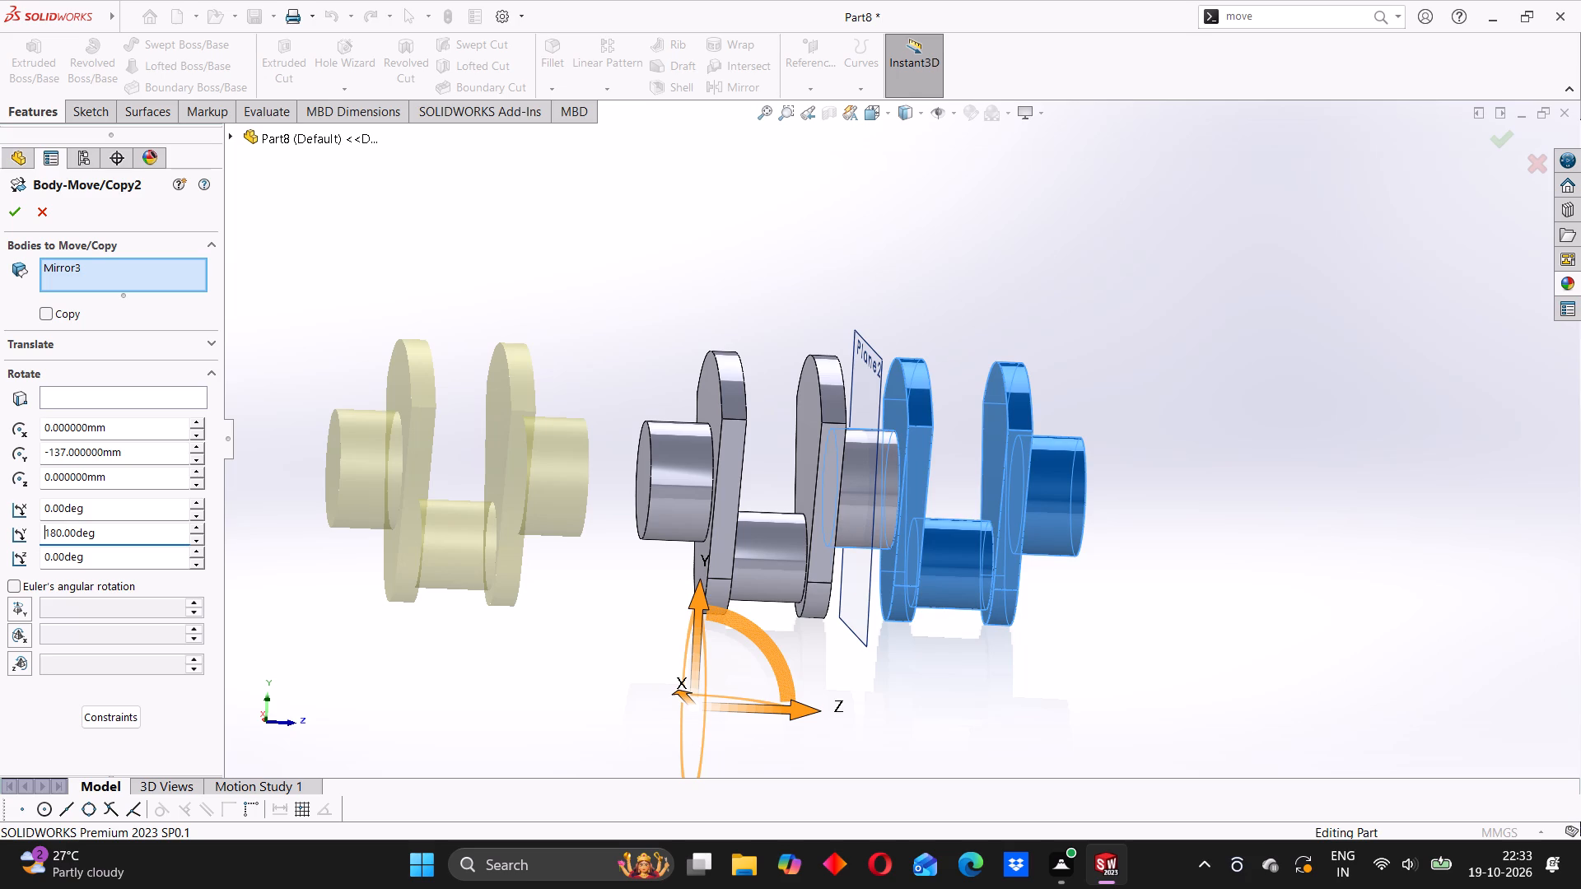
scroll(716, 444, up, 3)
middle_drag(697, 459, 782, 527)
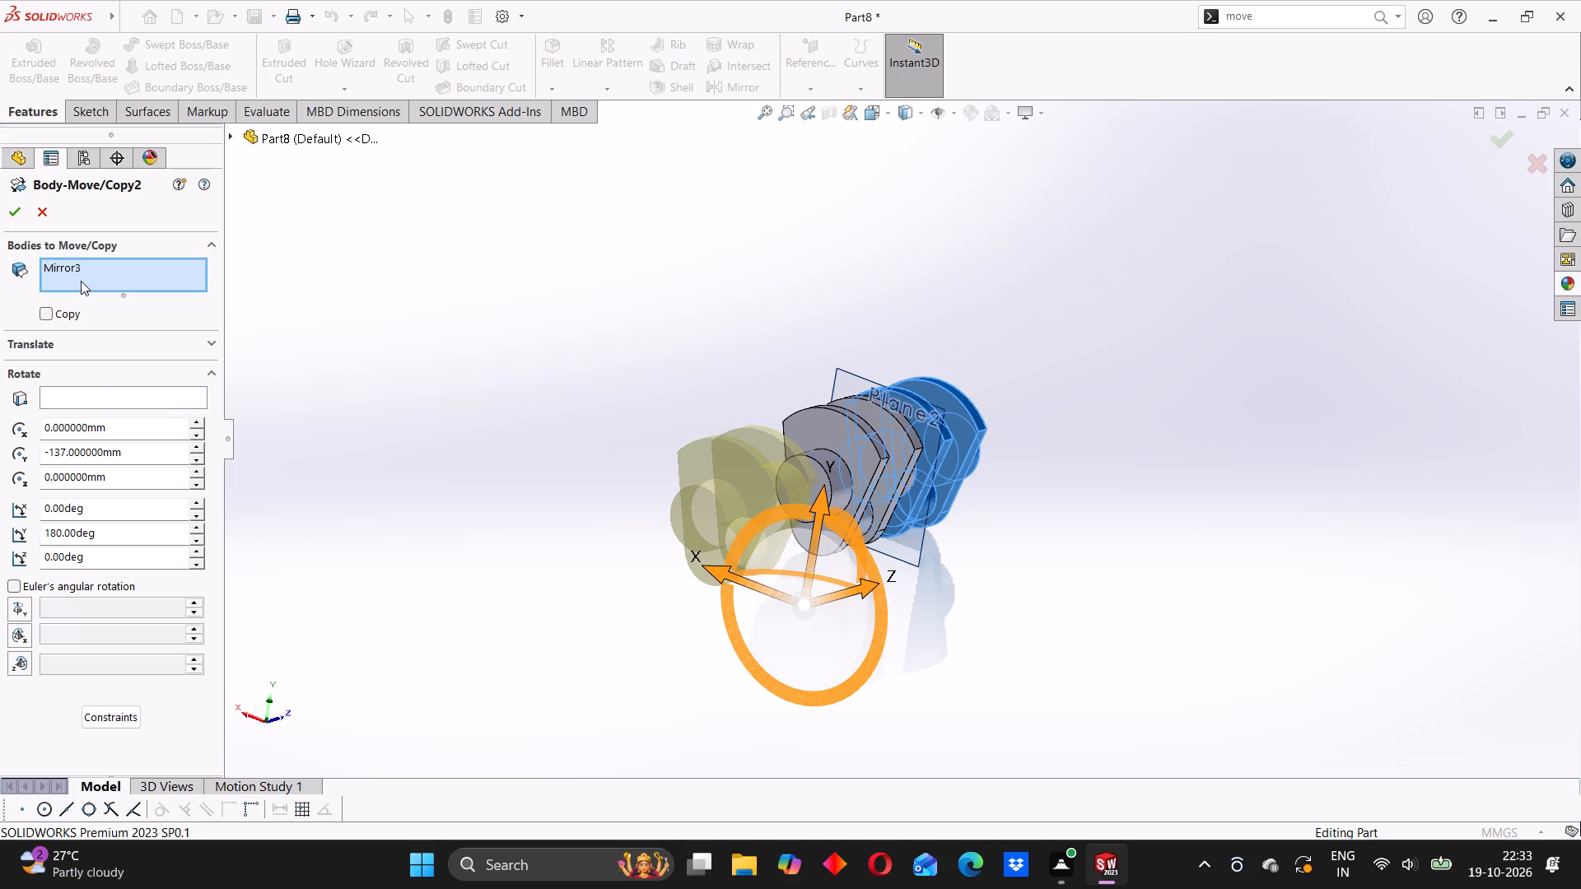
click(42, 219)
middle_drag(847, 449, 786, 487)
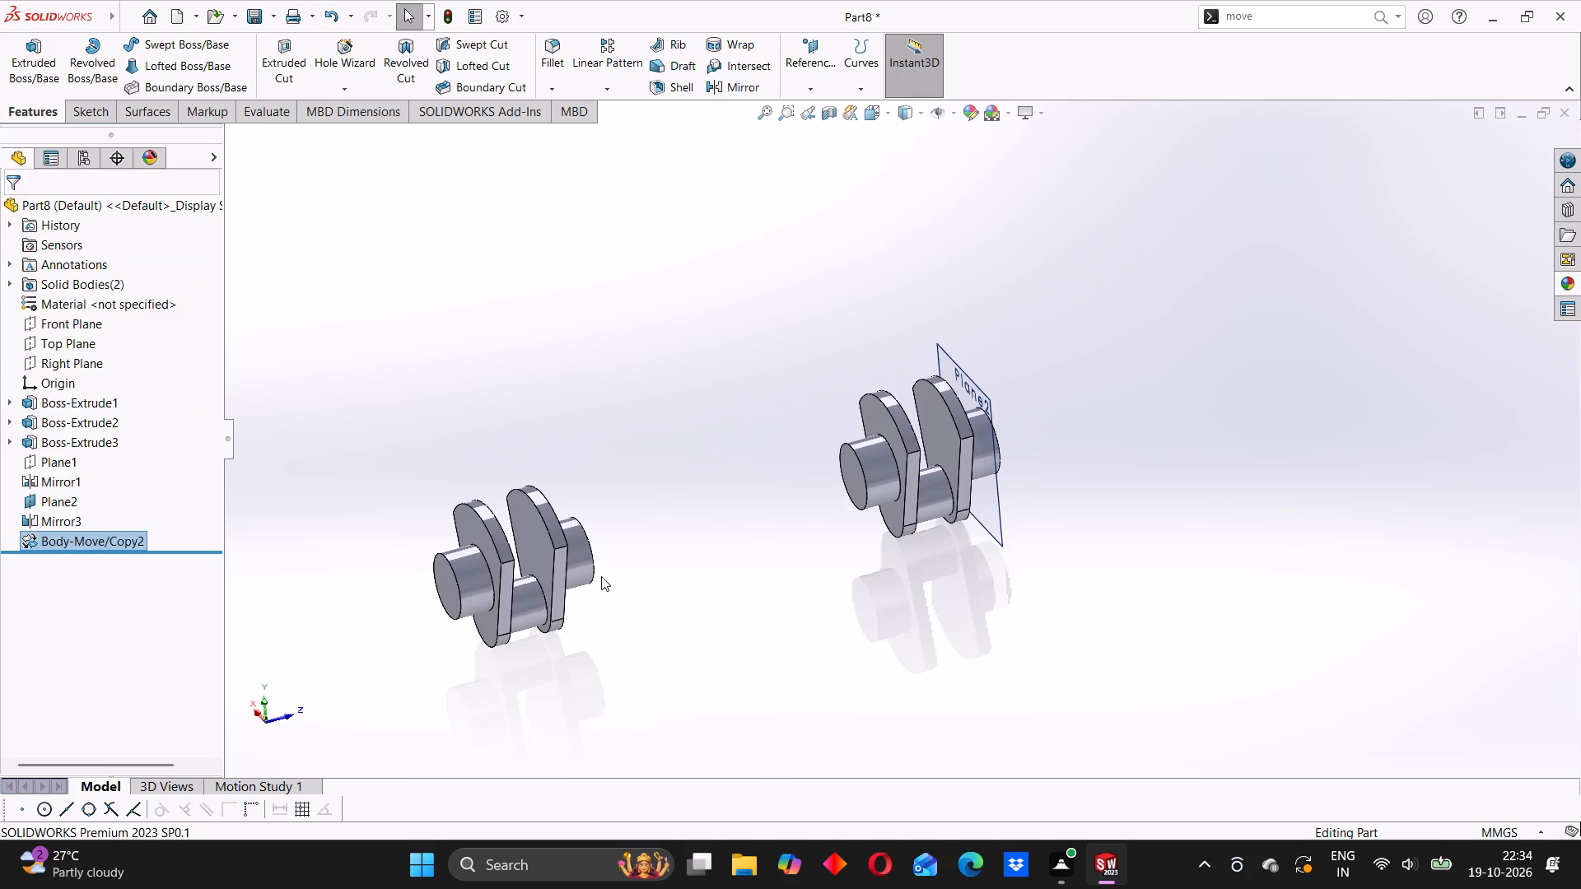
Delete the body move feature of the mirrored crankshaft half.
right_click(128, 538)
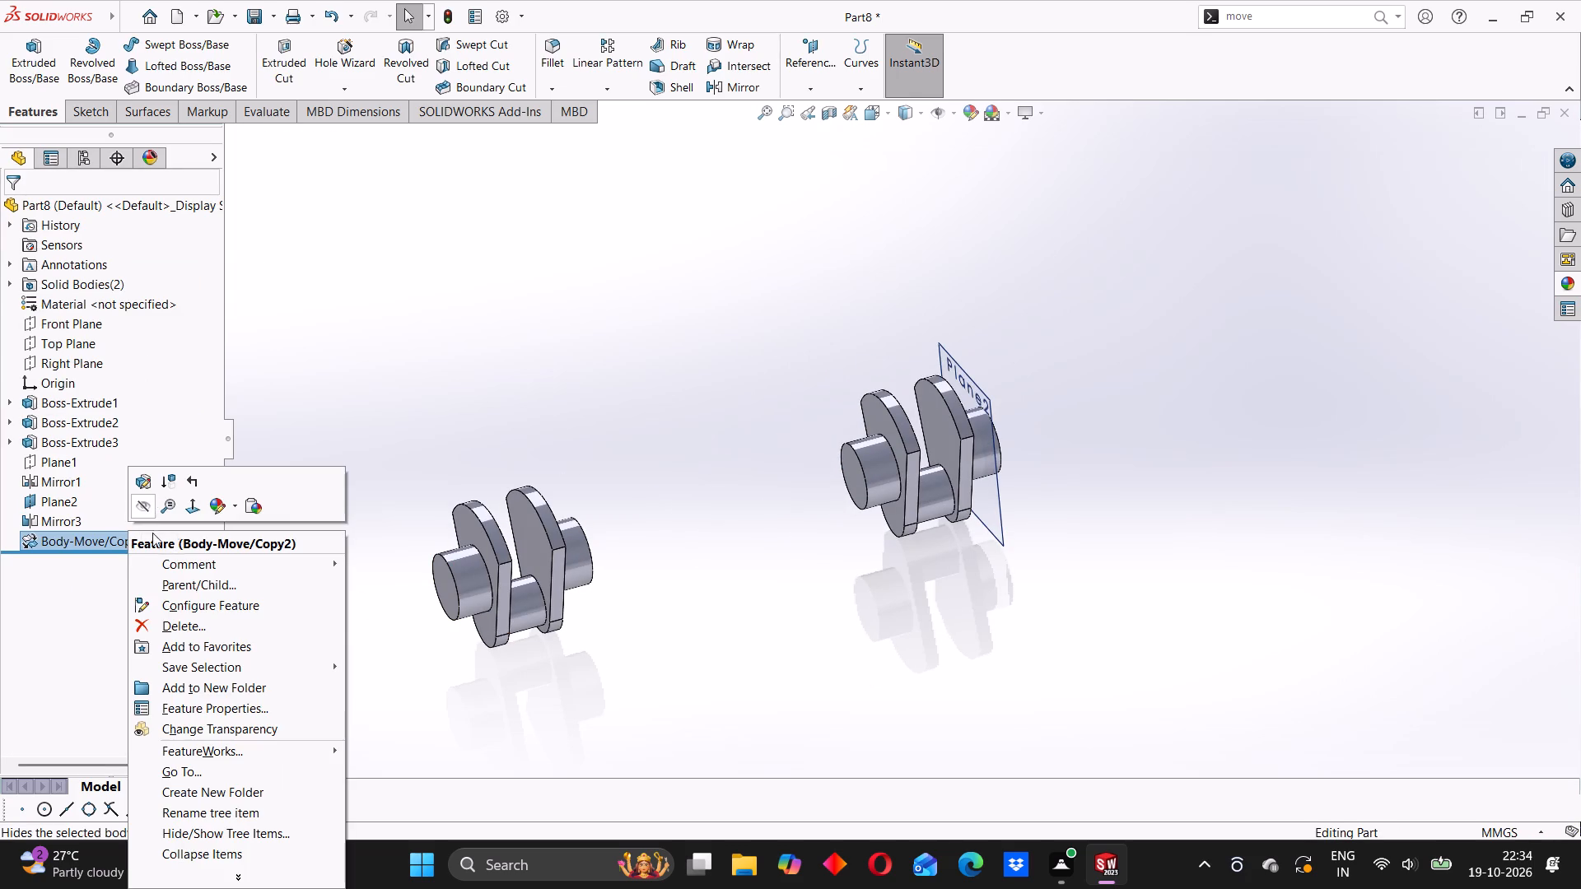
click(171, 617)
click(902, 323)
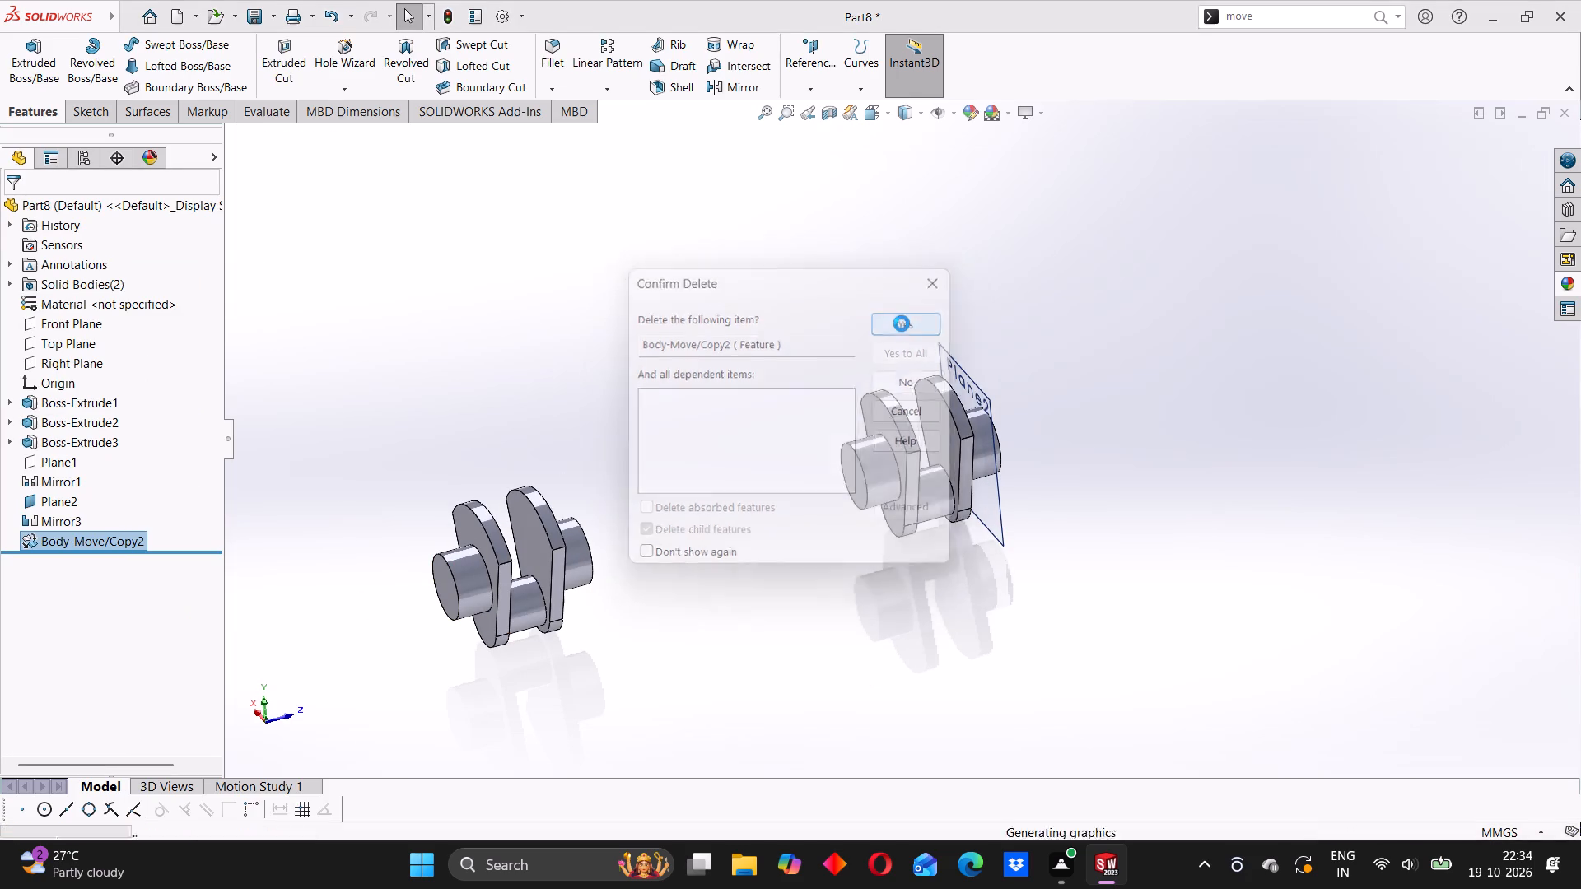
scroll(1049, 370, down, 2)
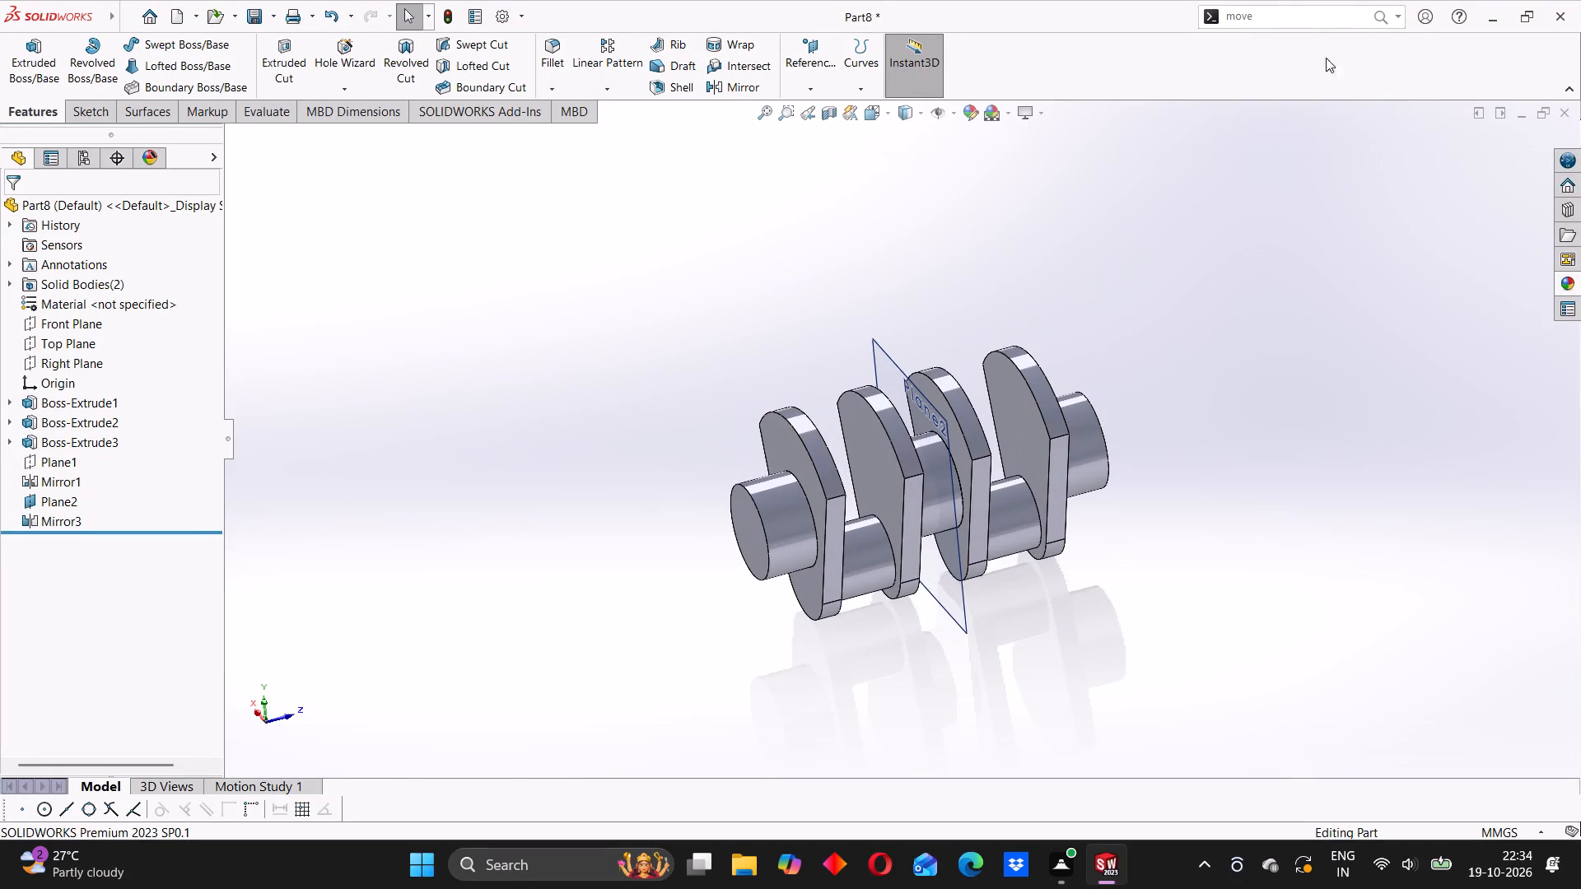
Rotate the mirrored crankshaft half 180° about the X axis through its default rotation origin with Move/Copy Bodies.
click(1282, 4)
click(1275, 20)
click(1512, 16)
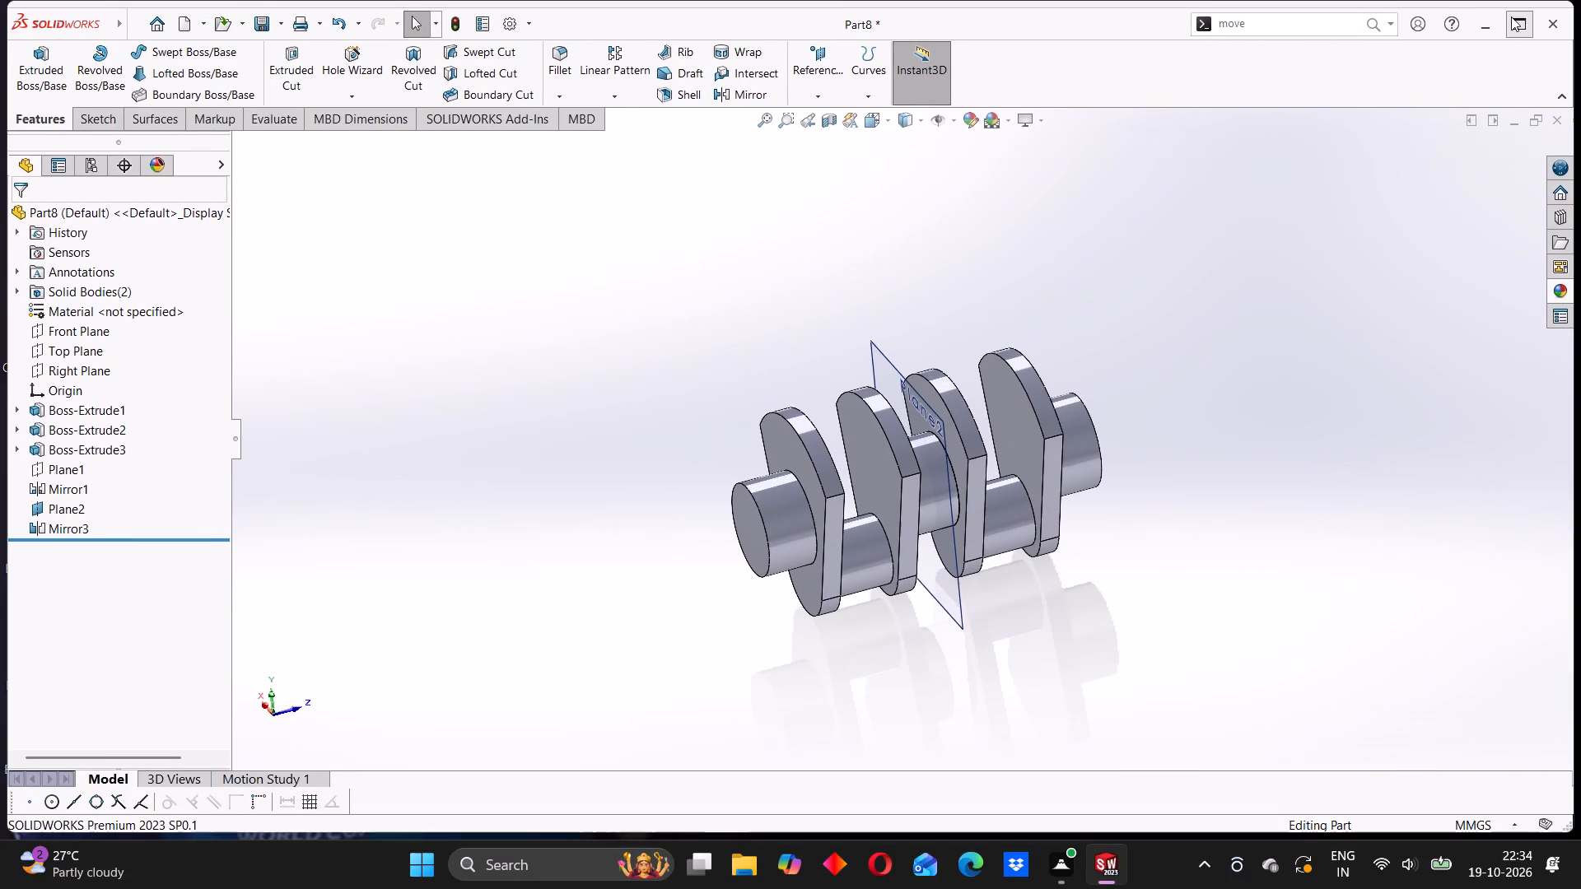
drag(1275, 15, 1215, 26)
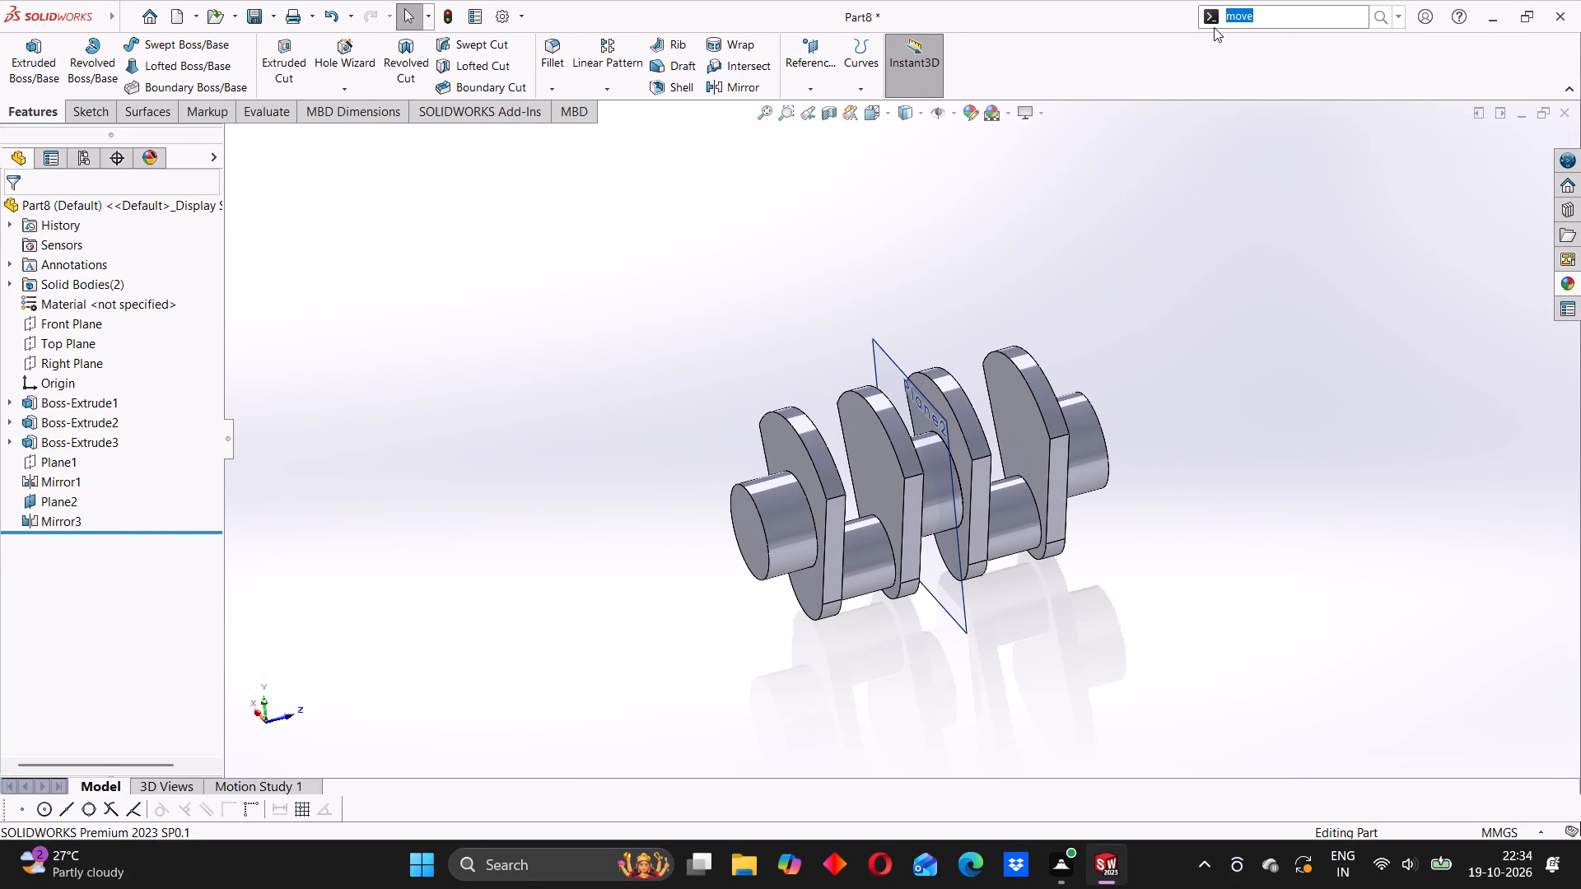
text(move)
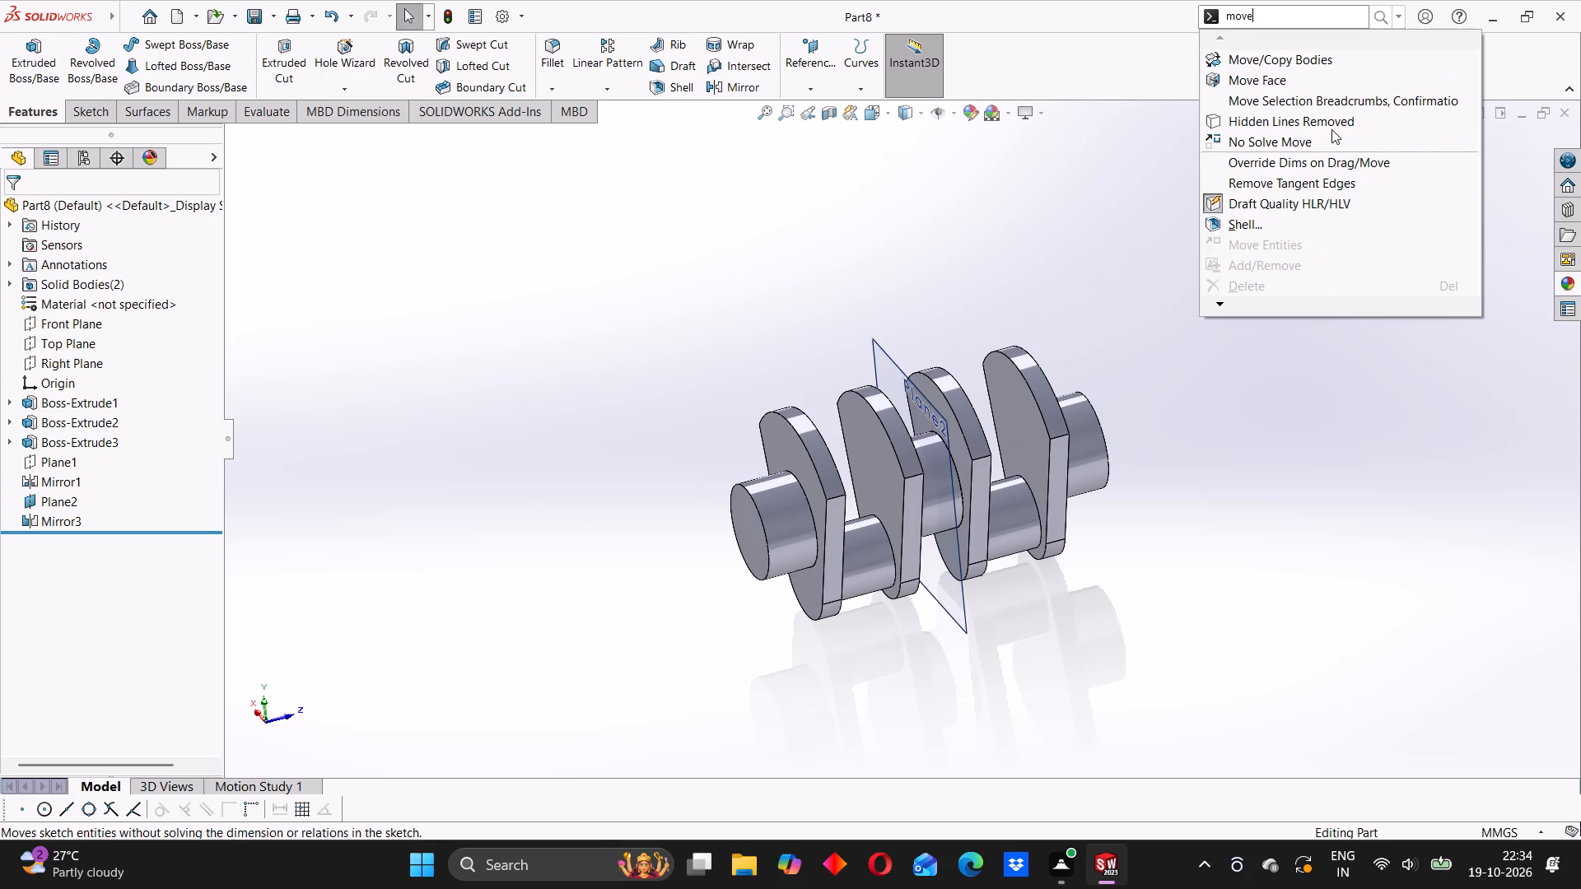
click(1287, 58)
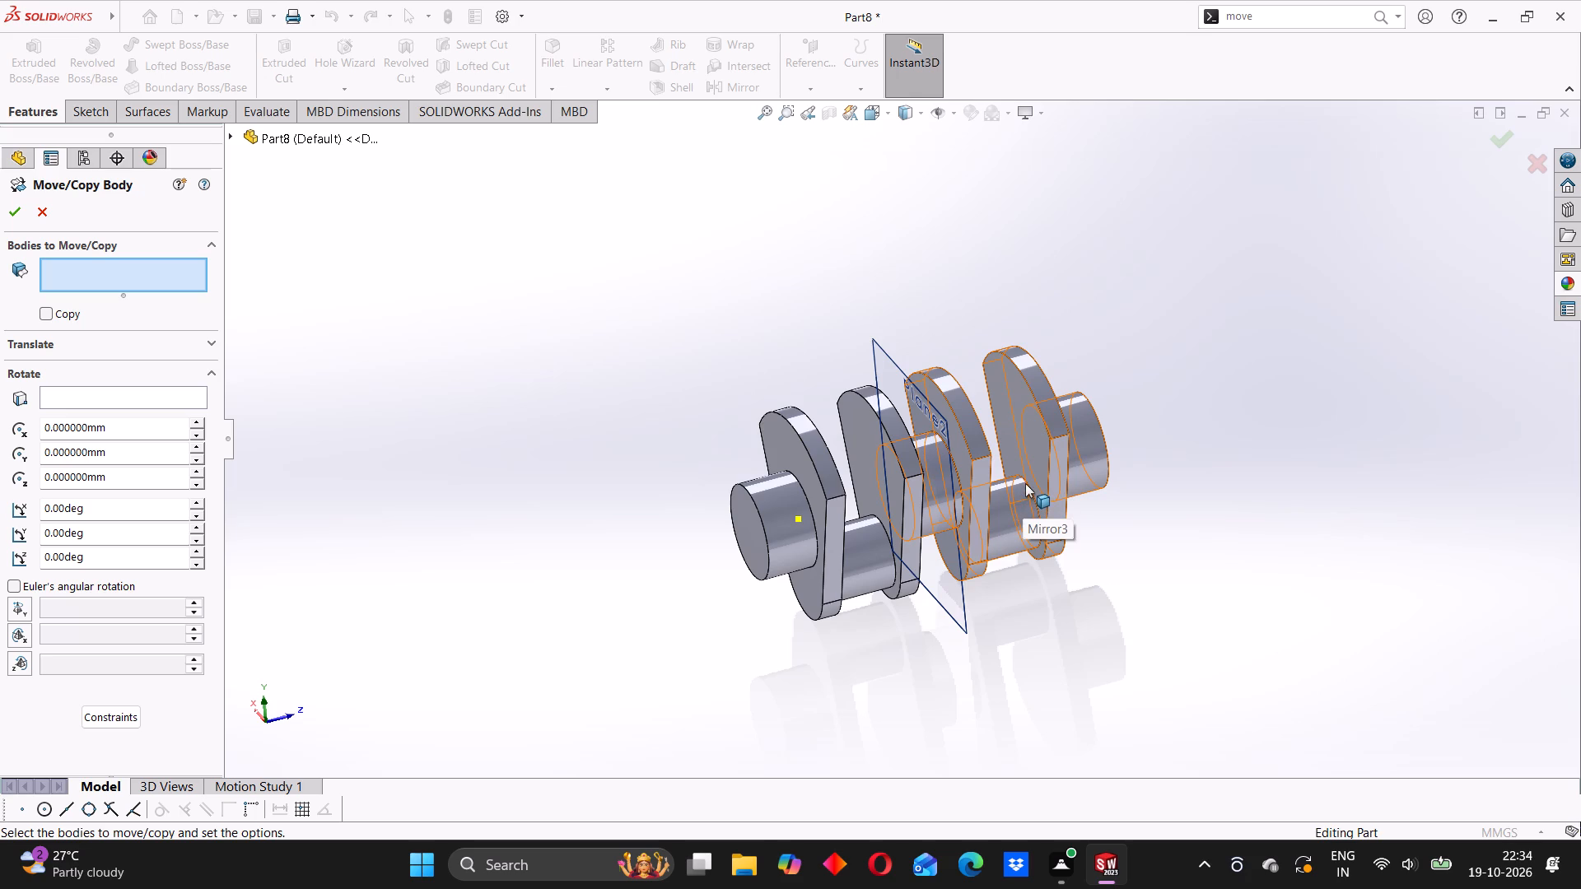
scroll(1027, 477, down, 4)
click(973, 509)
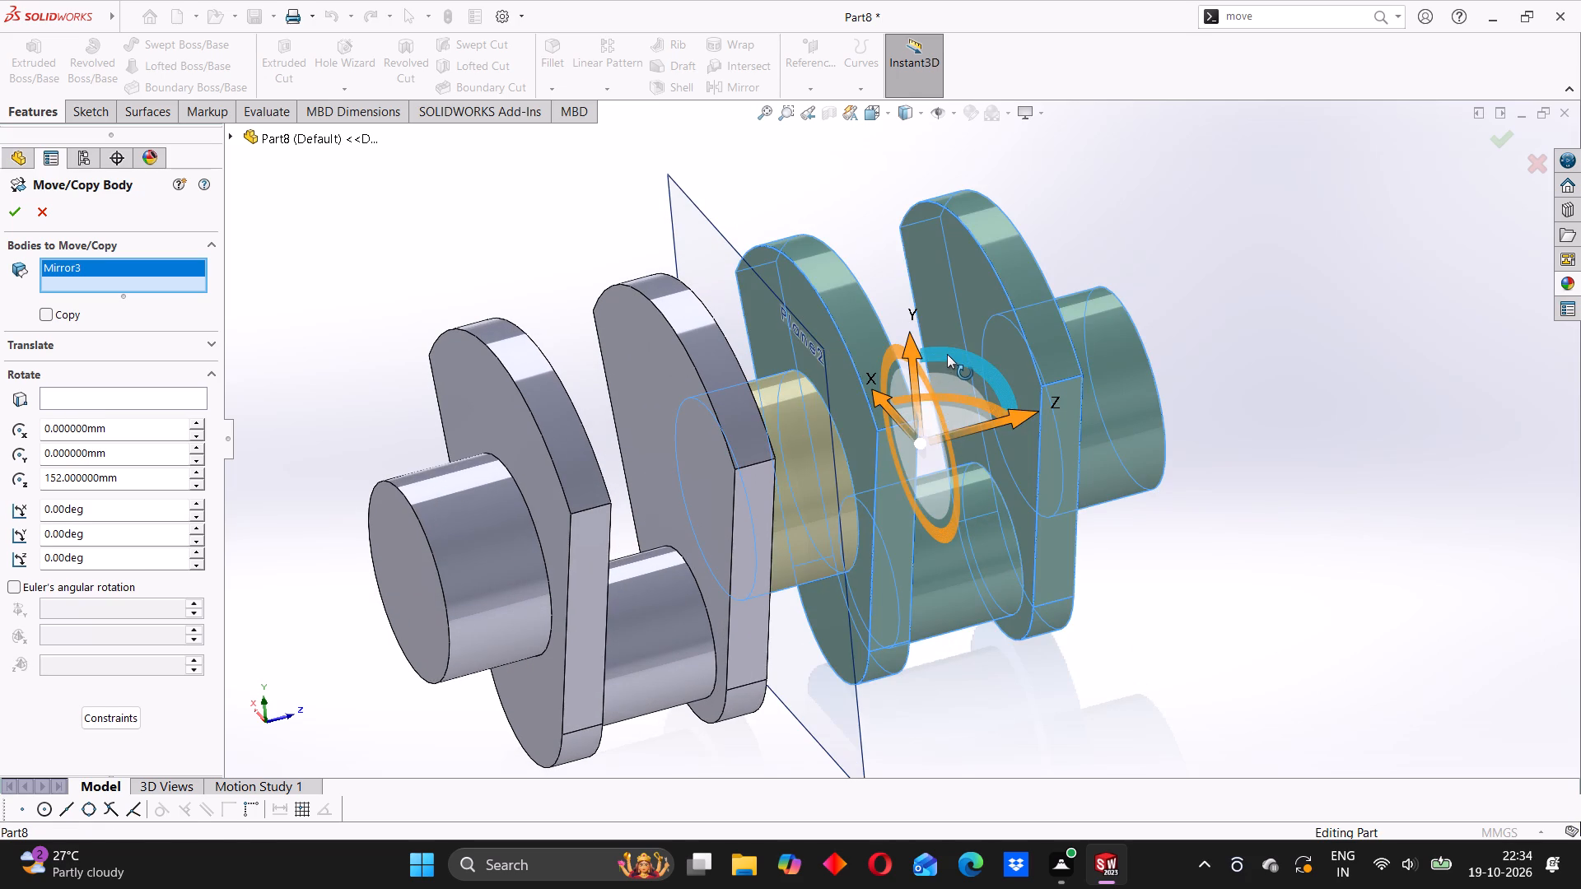
drag(947, 354, 899, 414)
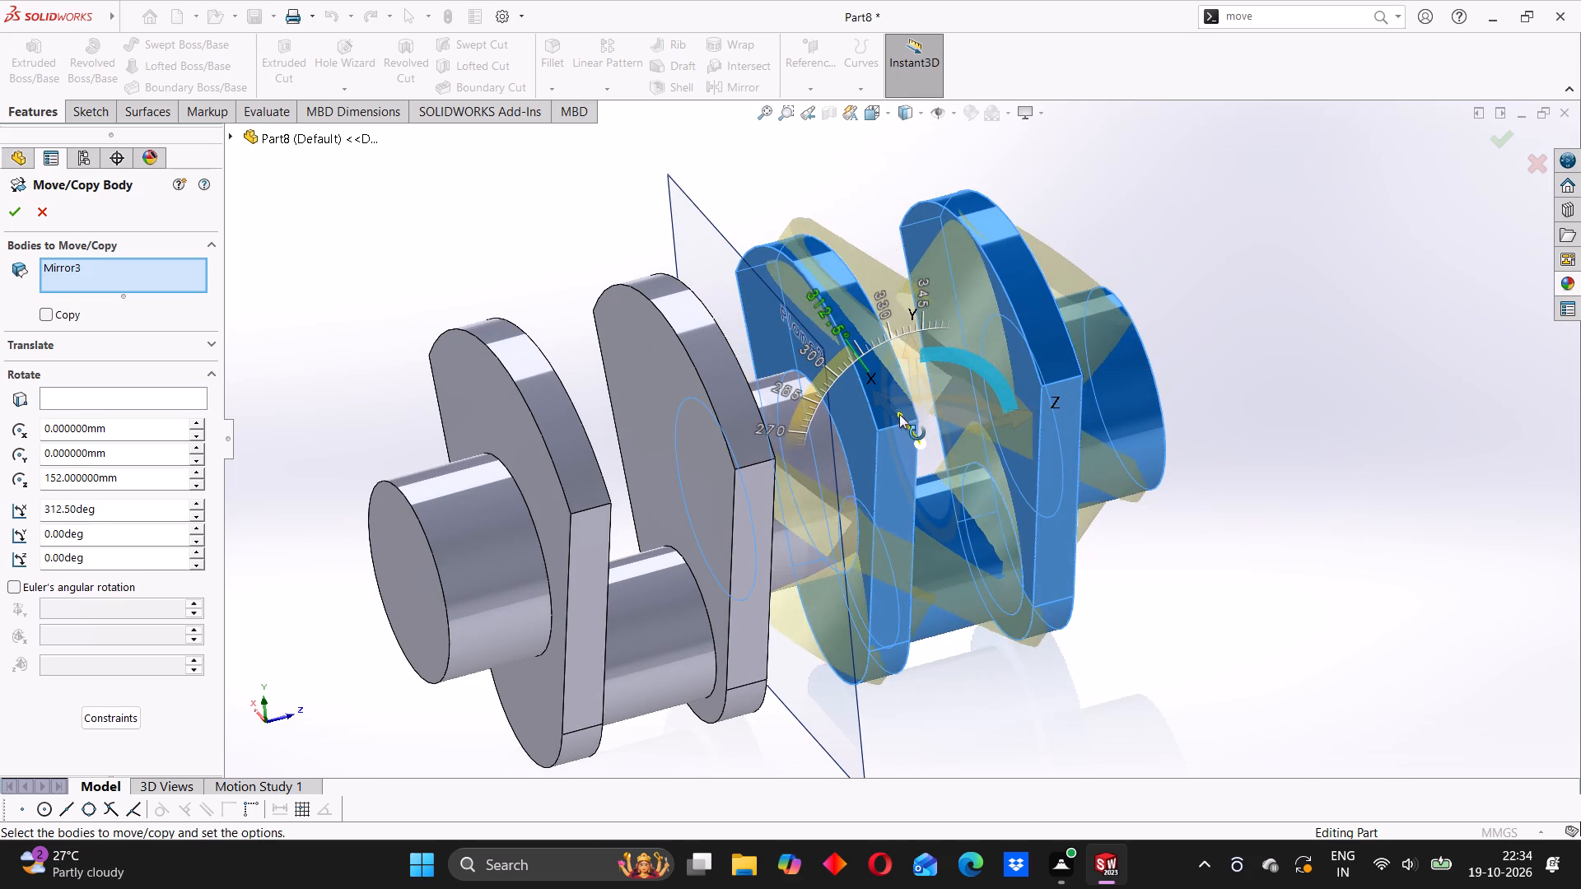
drag(899, 414, 902, 514)
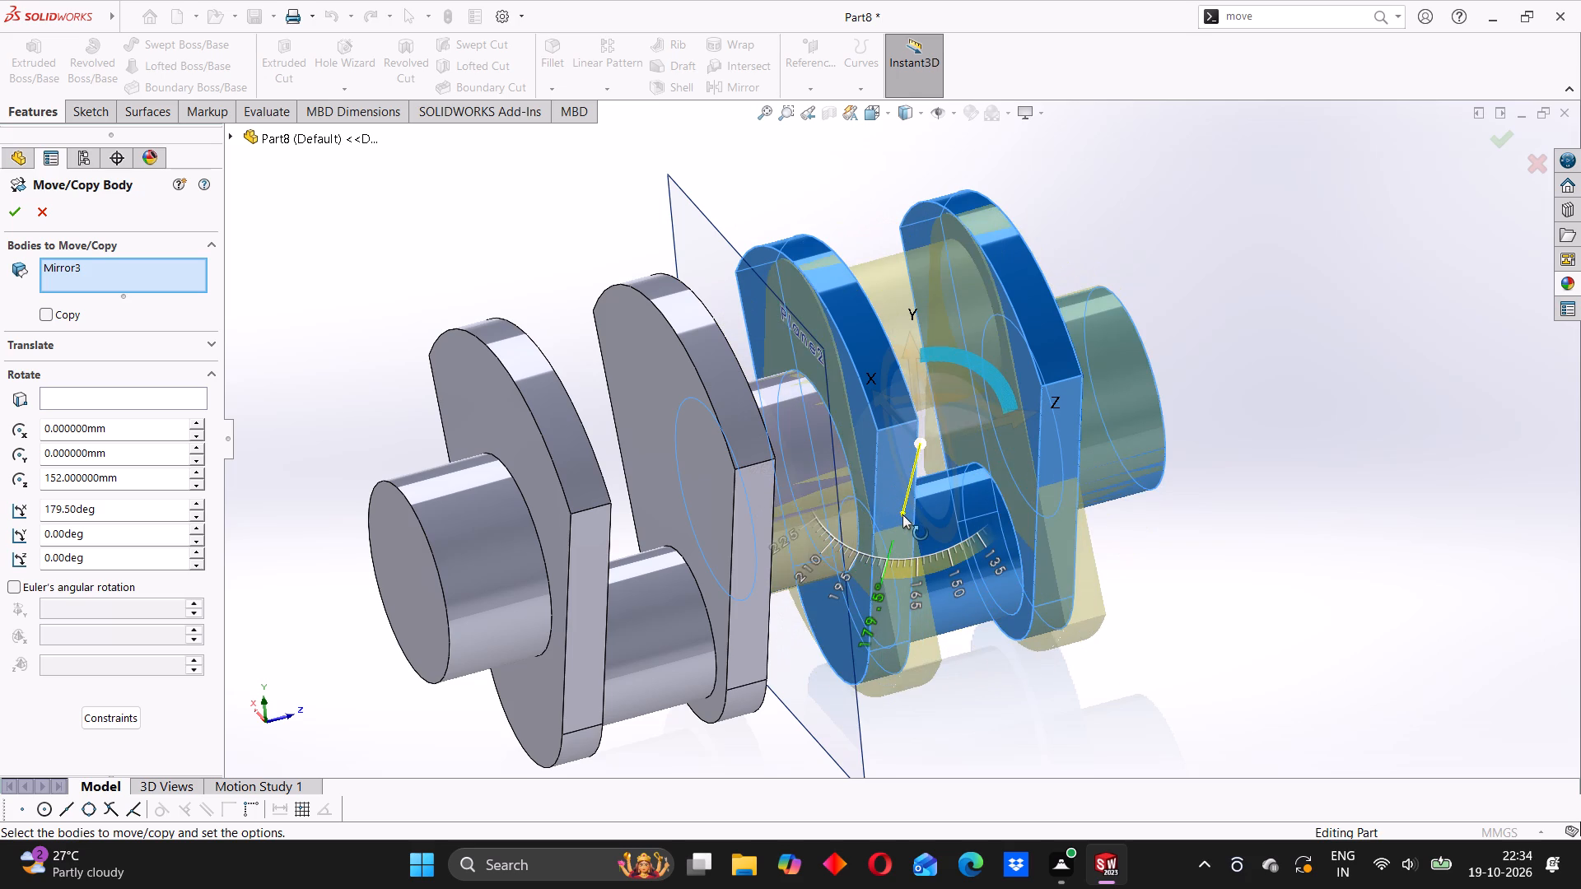
drag(902, 514, 900, 513)
scroll(864, 496, up, 2)
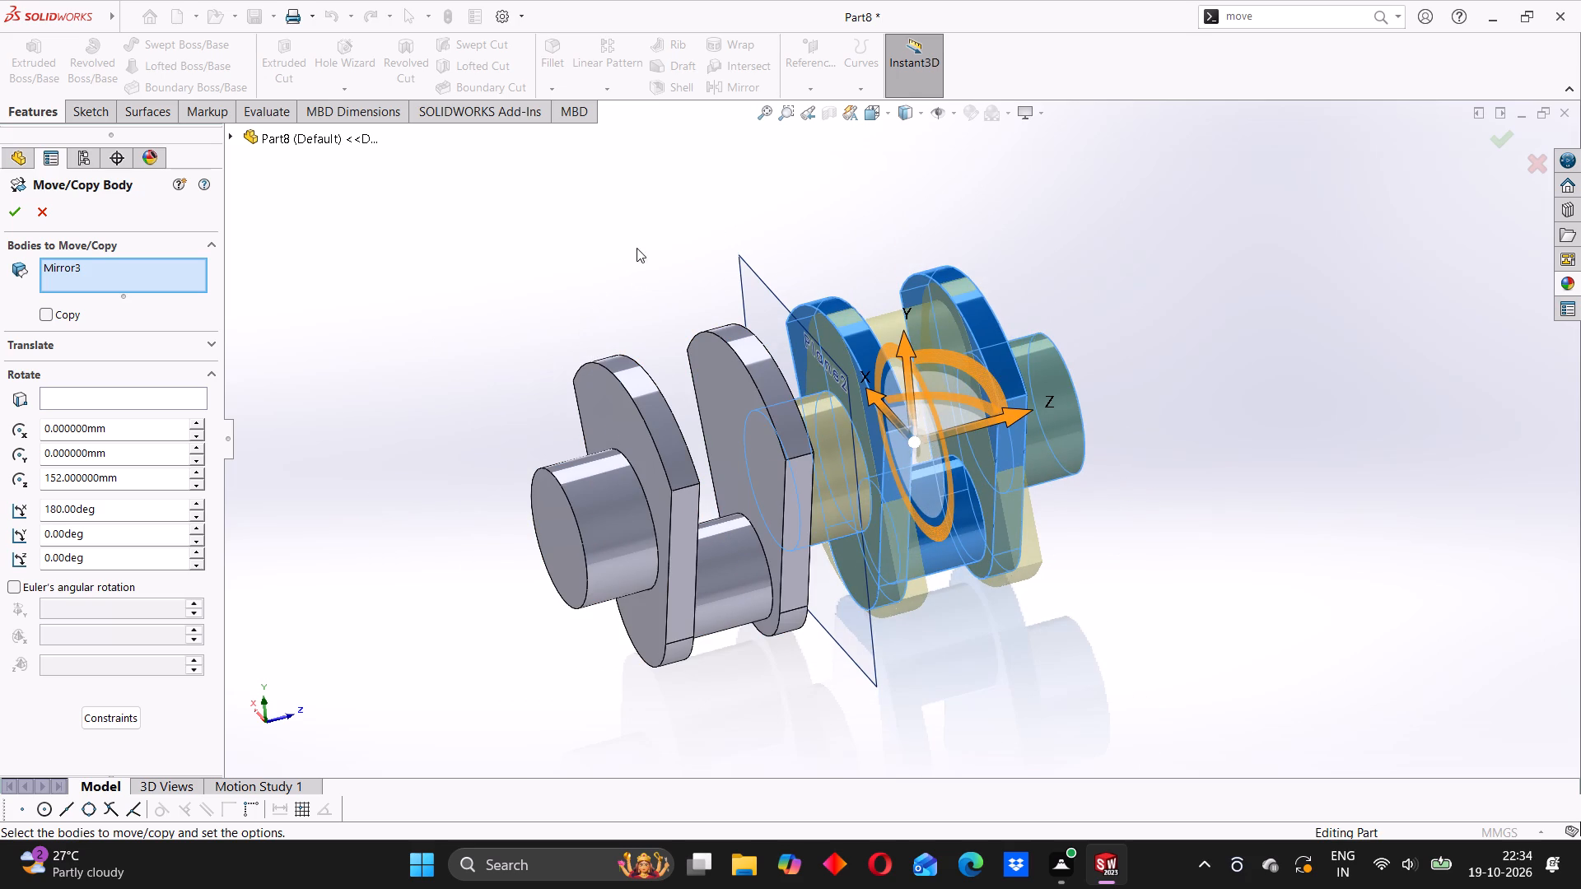
middle_drag(1006, 609, 985, 619)
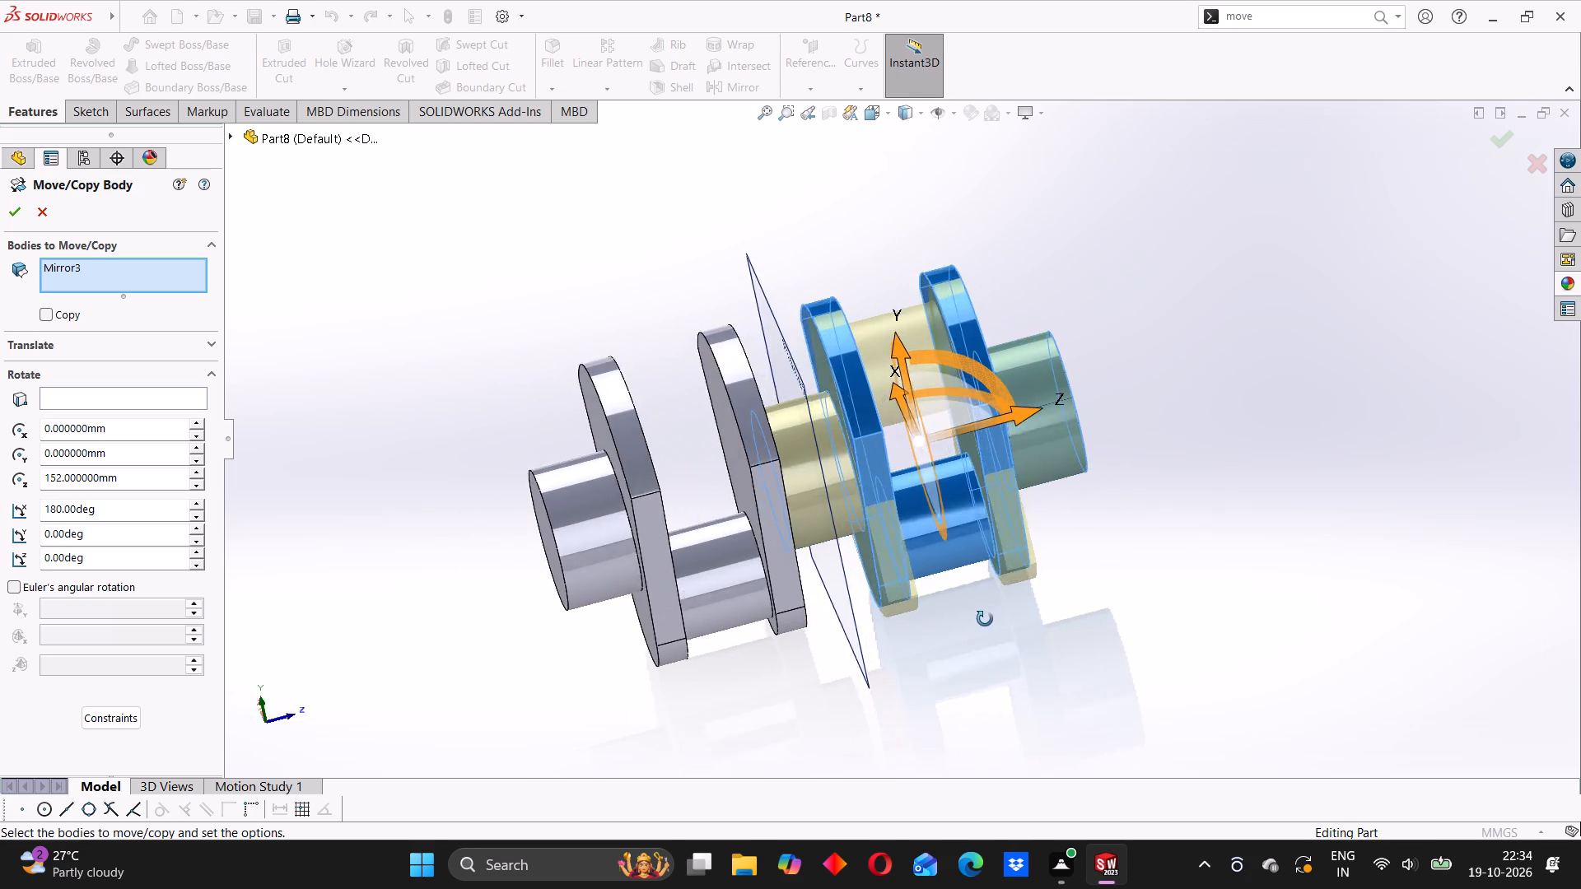
middle_drag(985, 619, 963, 648)
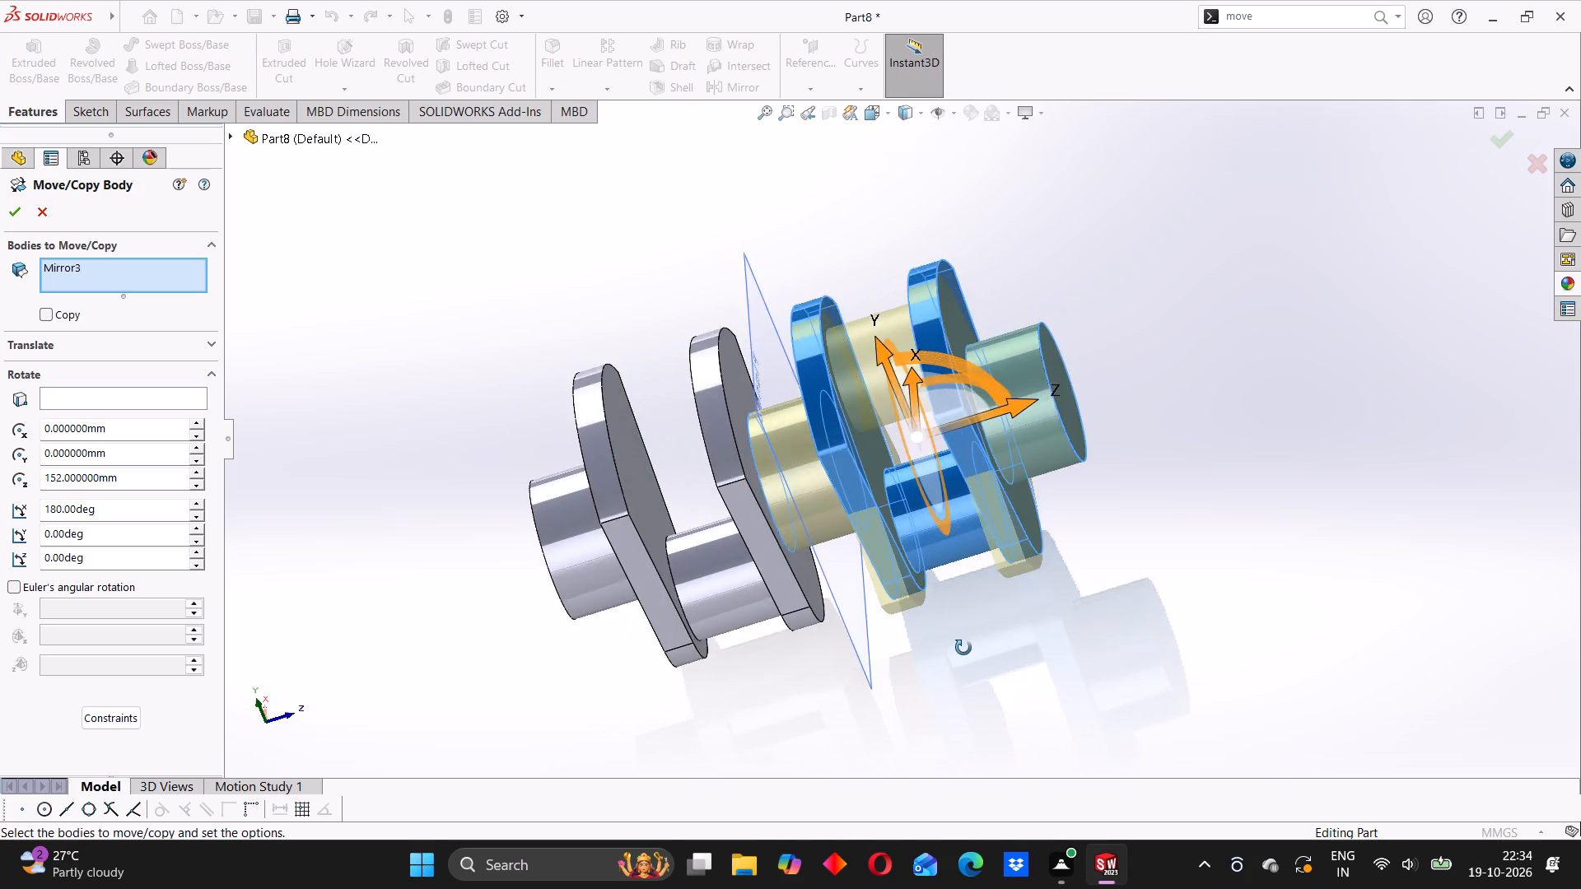
middle_drag(963, 648, 998, 629)
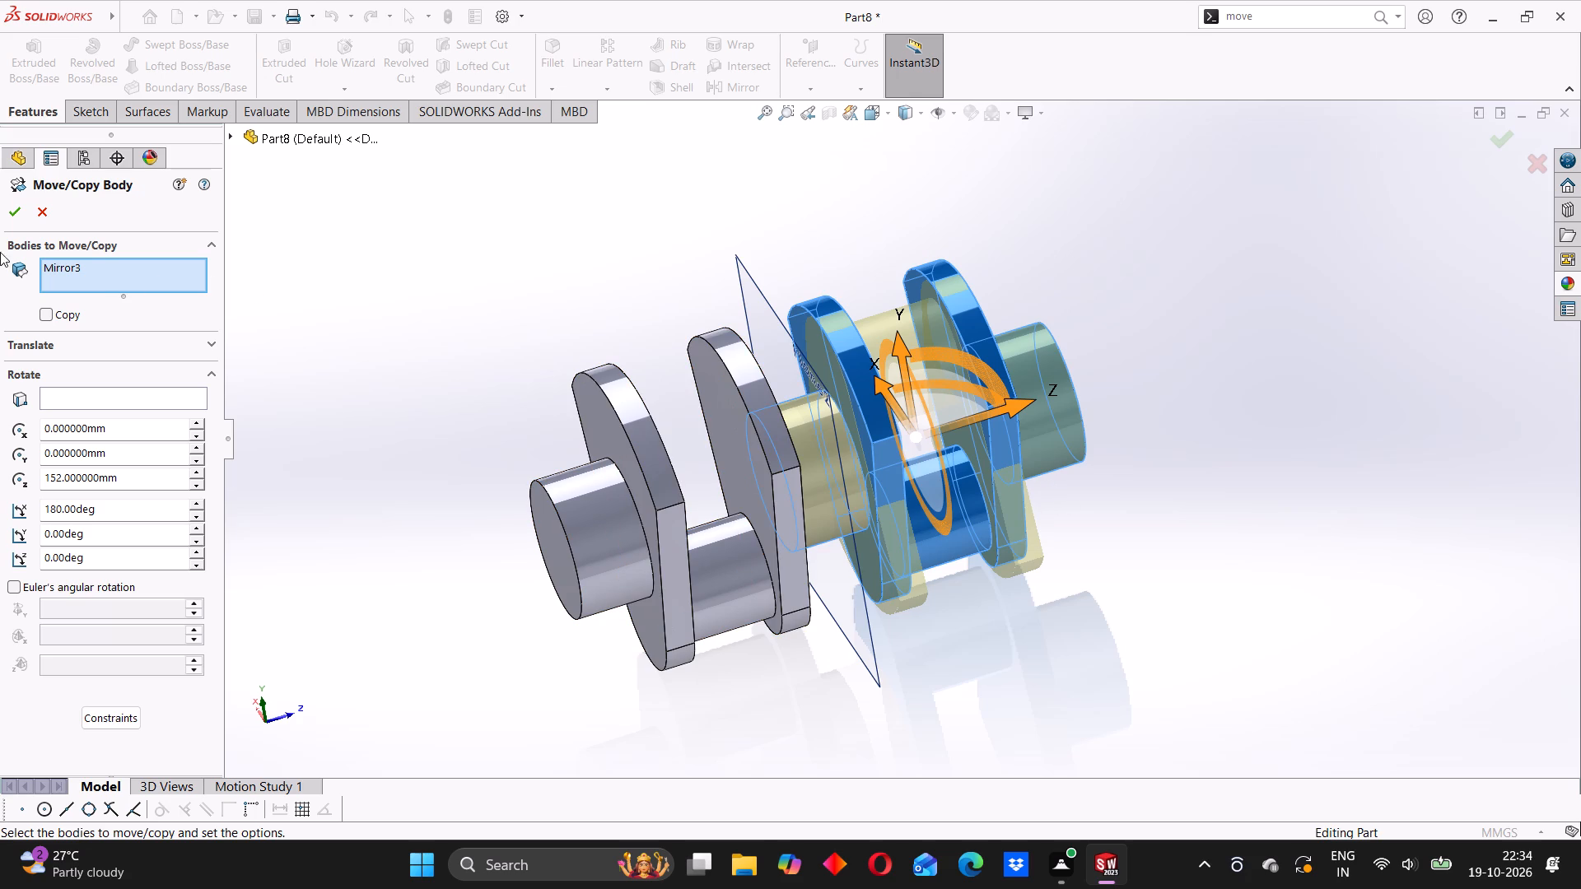
click(21, 215)
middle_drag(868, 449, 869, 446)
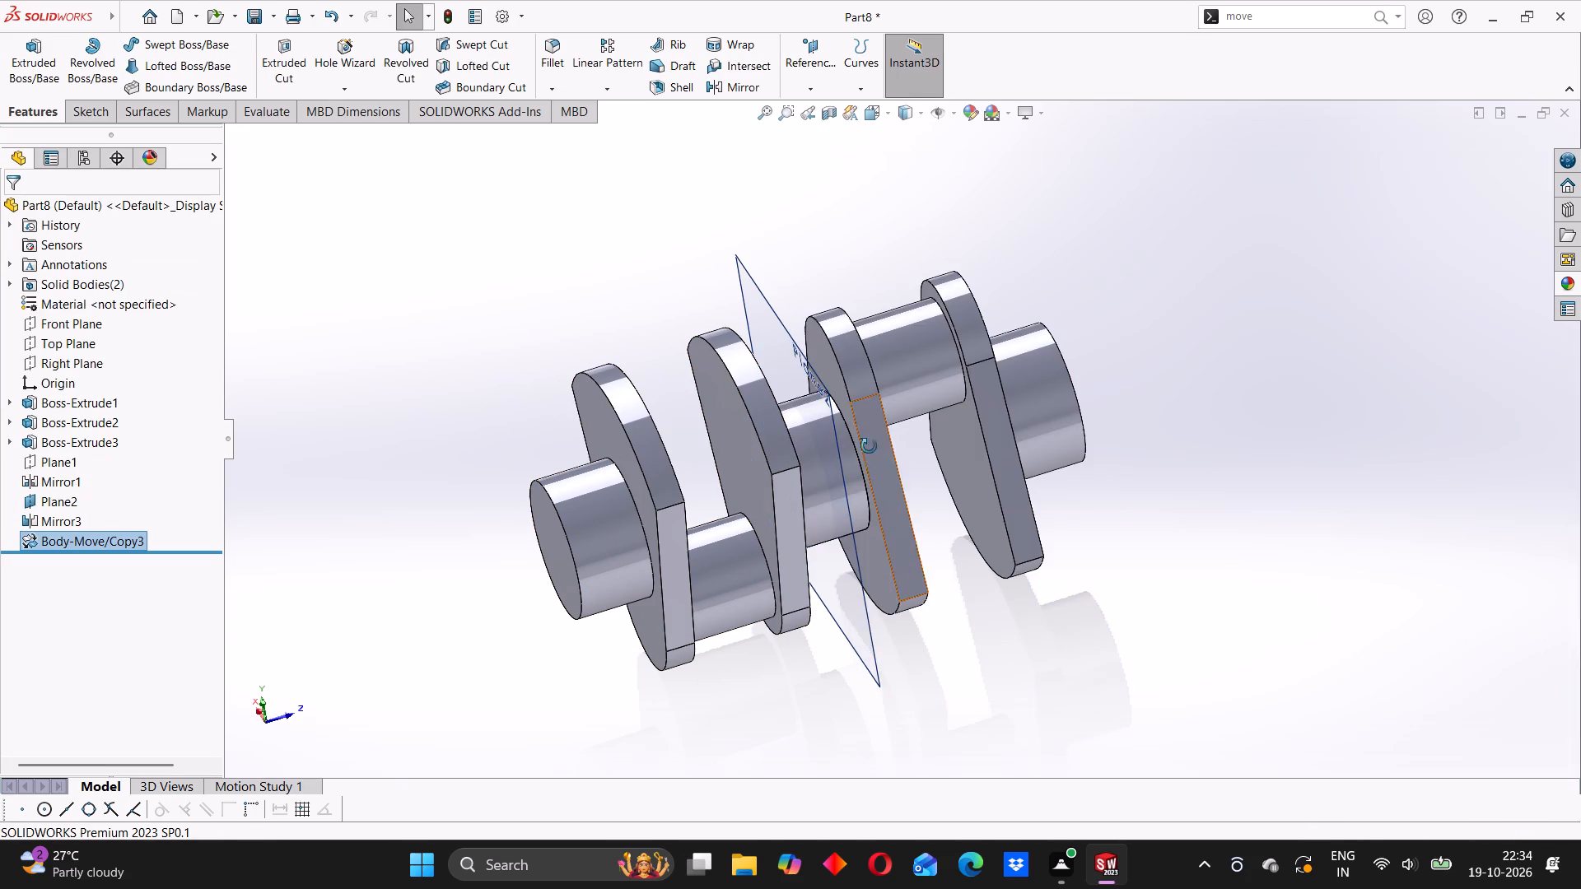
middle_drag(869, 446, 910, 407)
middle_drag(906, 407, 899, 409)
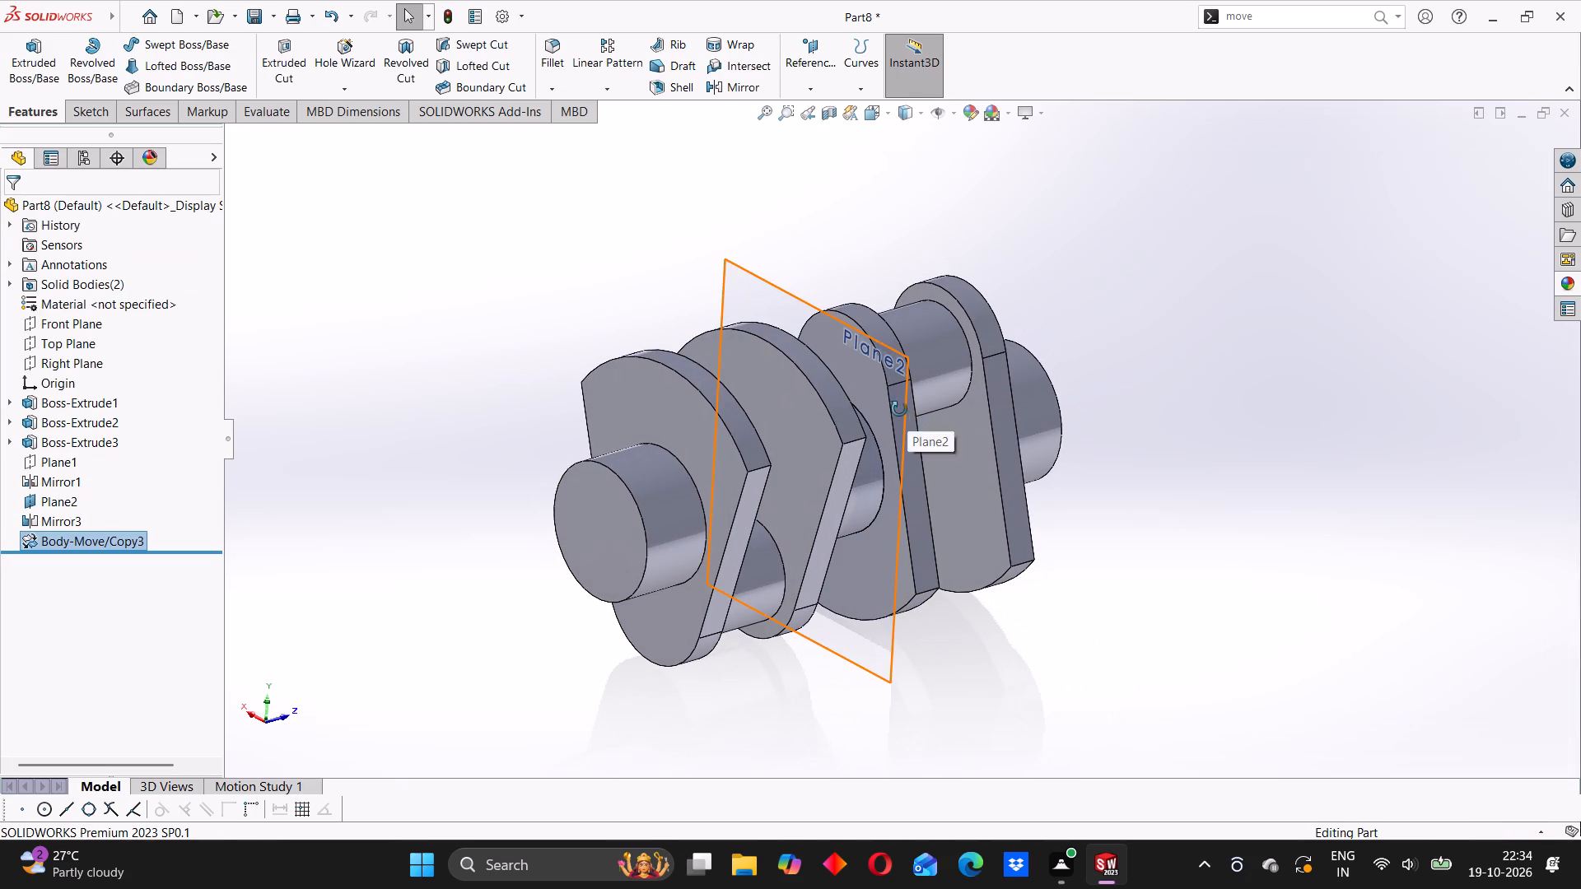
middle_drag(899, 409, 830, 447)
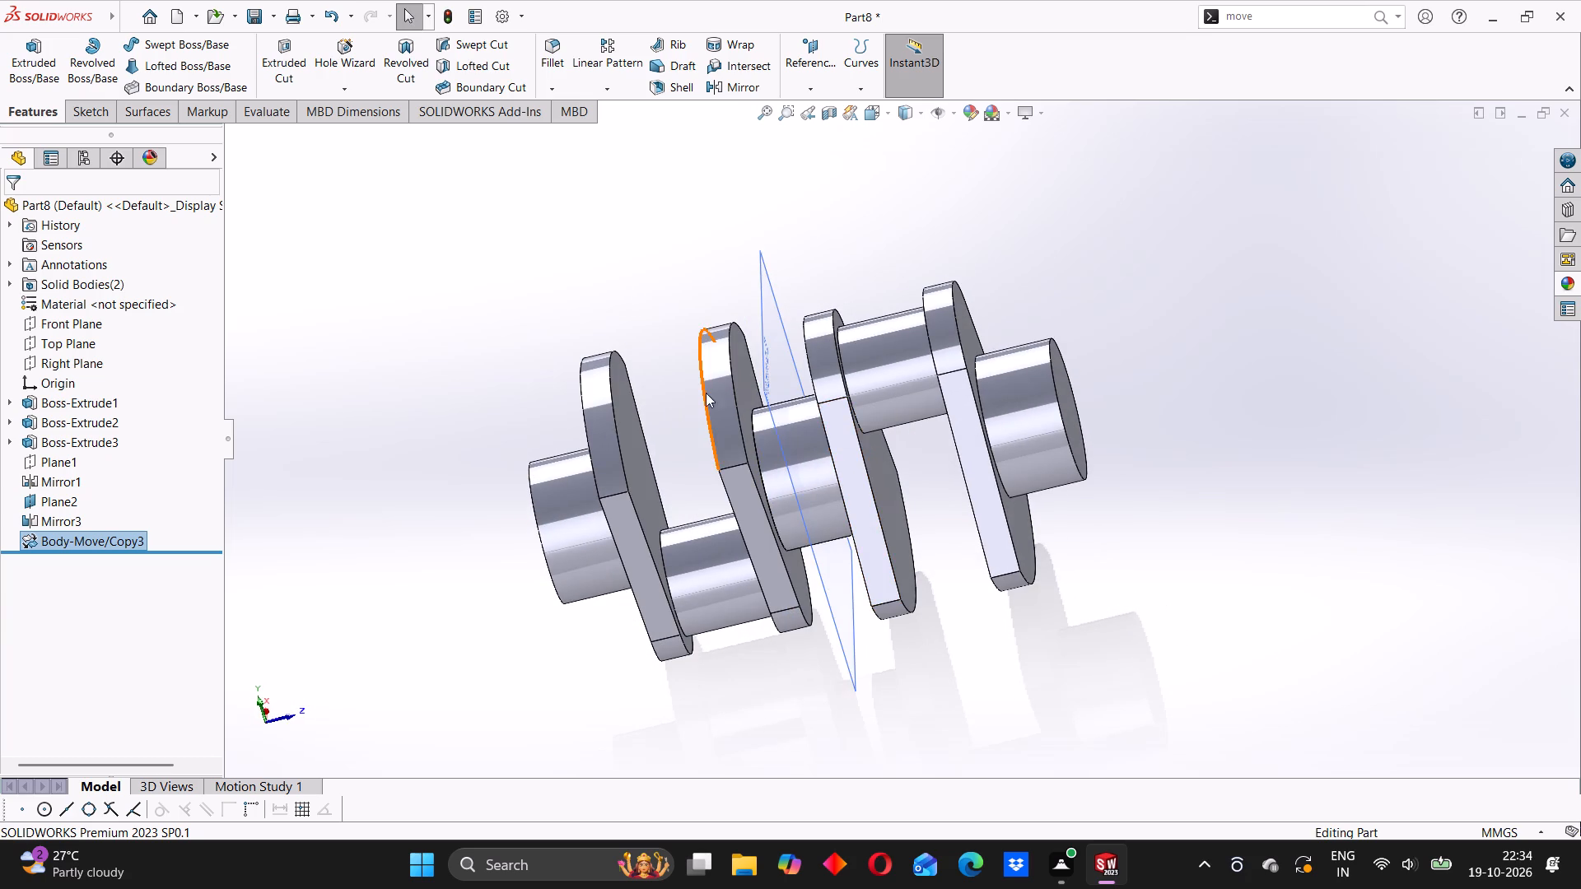
Hide the reference plane Plane2 between the two crankshaft halves.
middle_drag(772, 434, 930, 431)
middle_drag(934, 516, 893, 419)
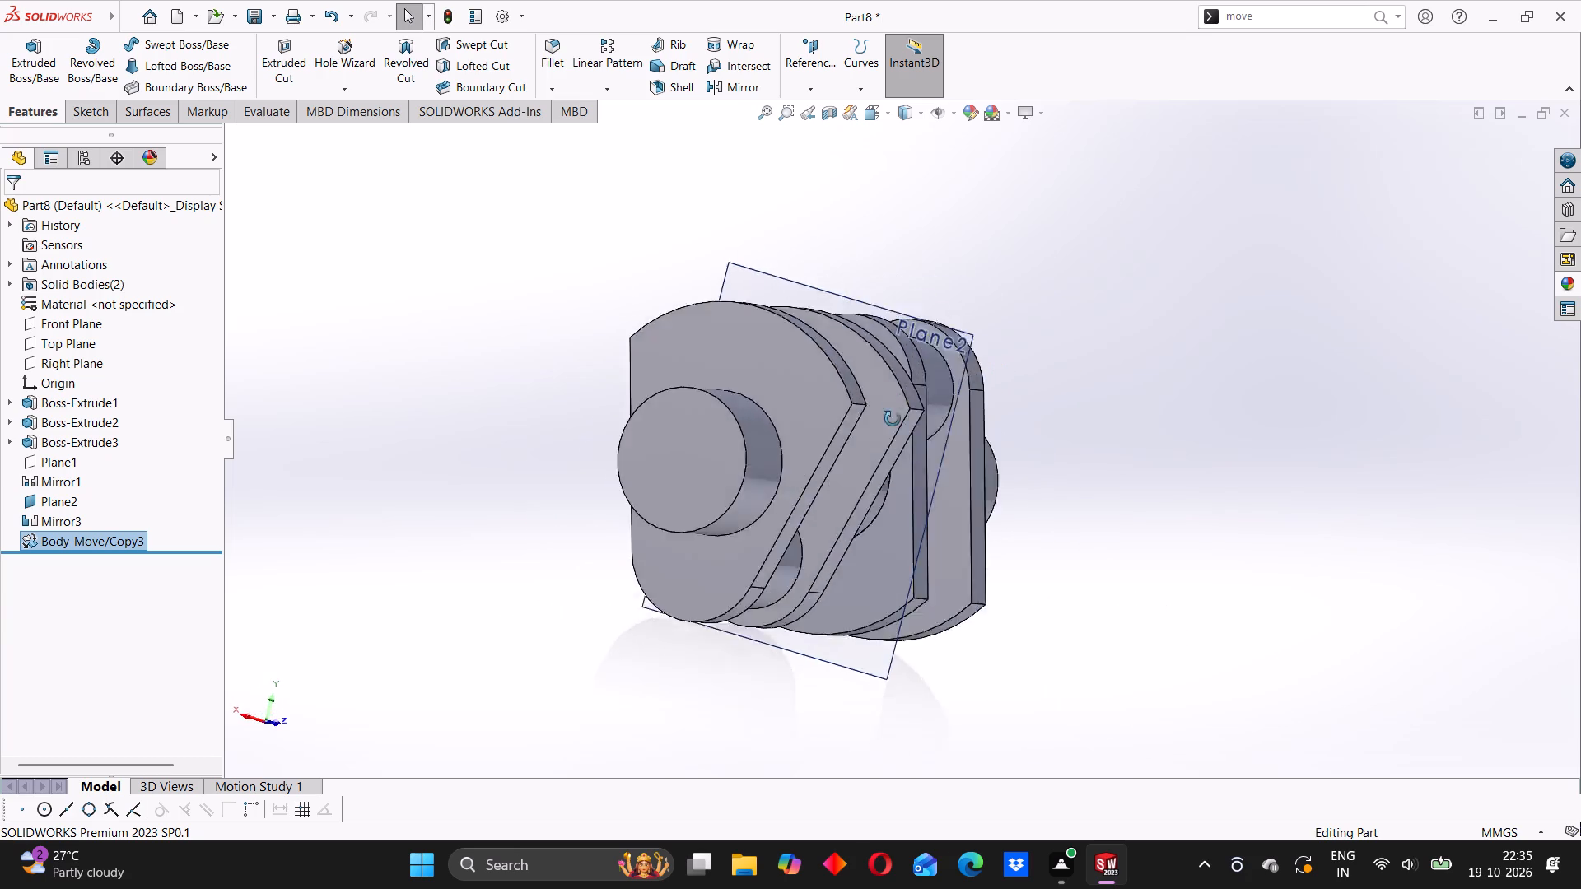
middle_drag(893, 419, 879, 353)
middle_drag(1062, 486, 1059, 486)
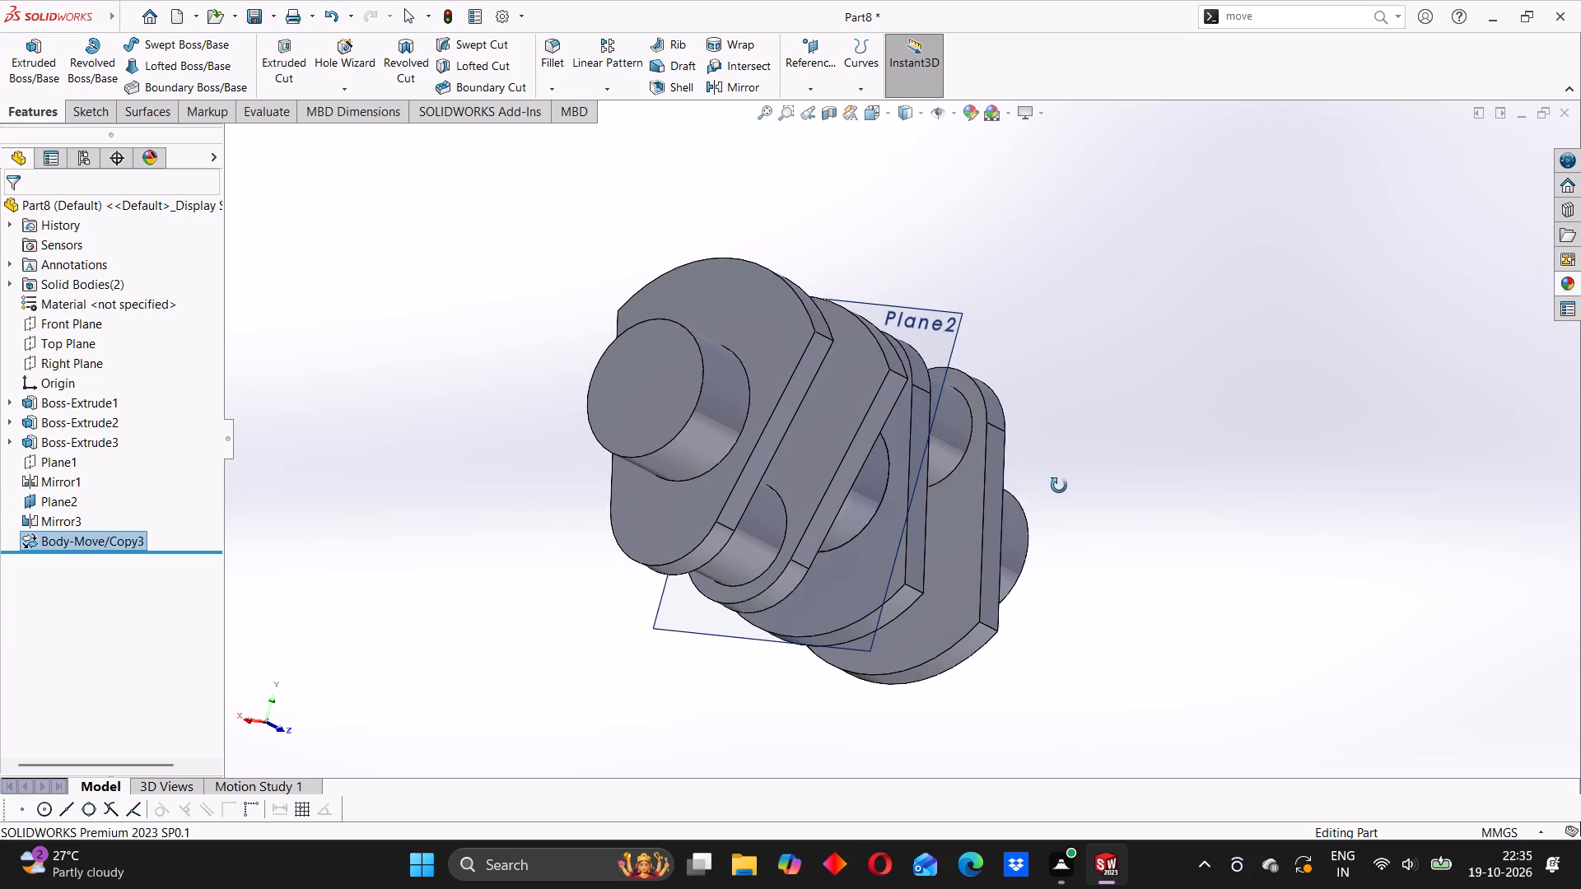
middle_drag(1059, 486, 1039, 500)
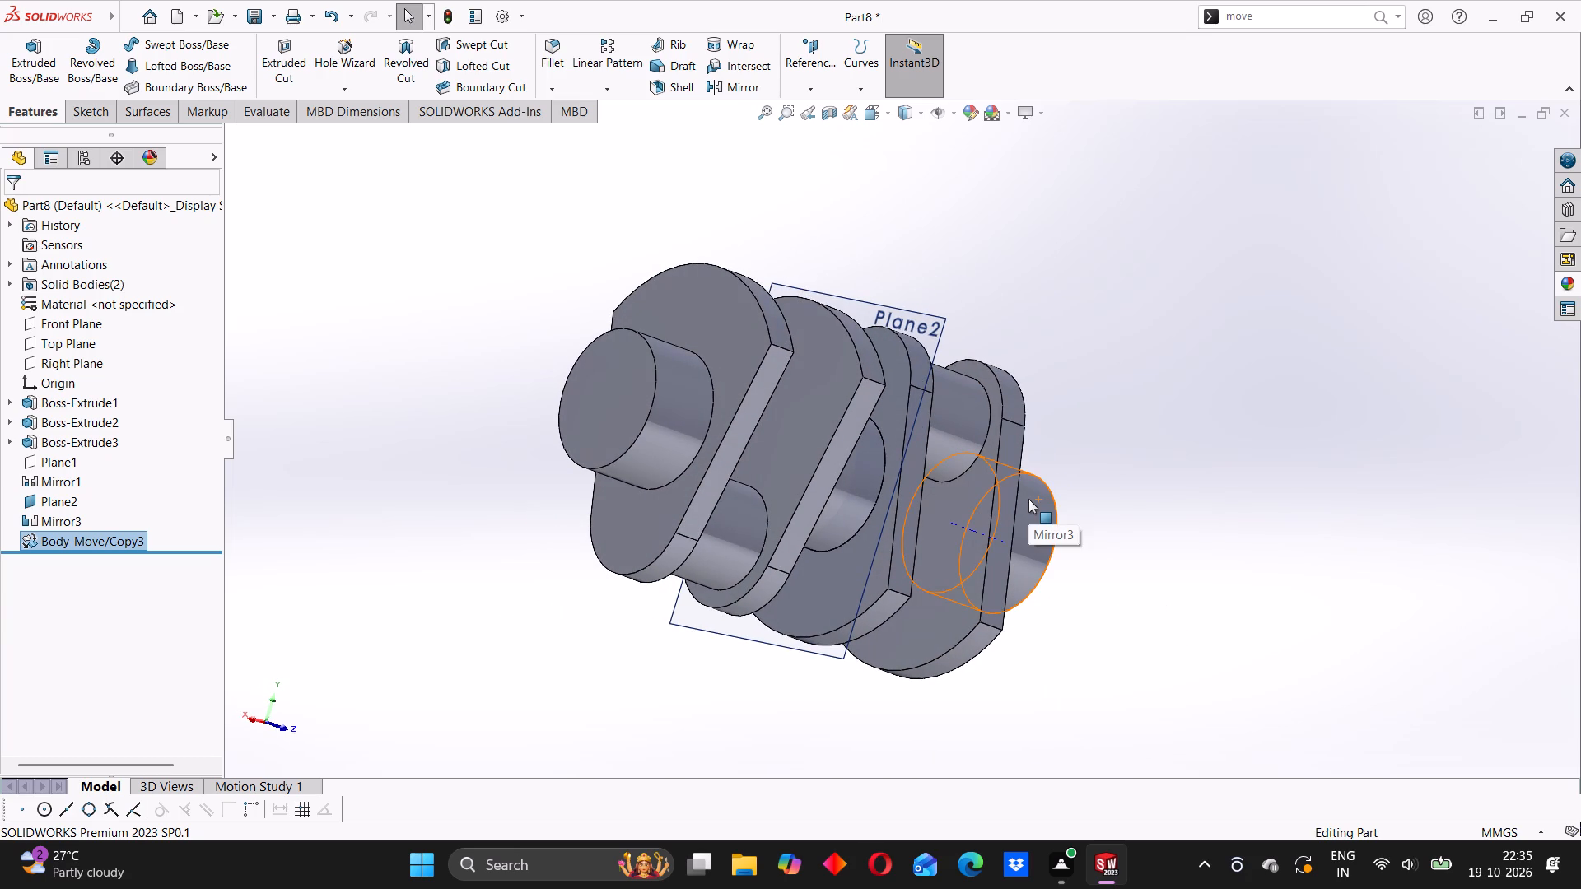
middle_drag(1037, 495, 985, 508)
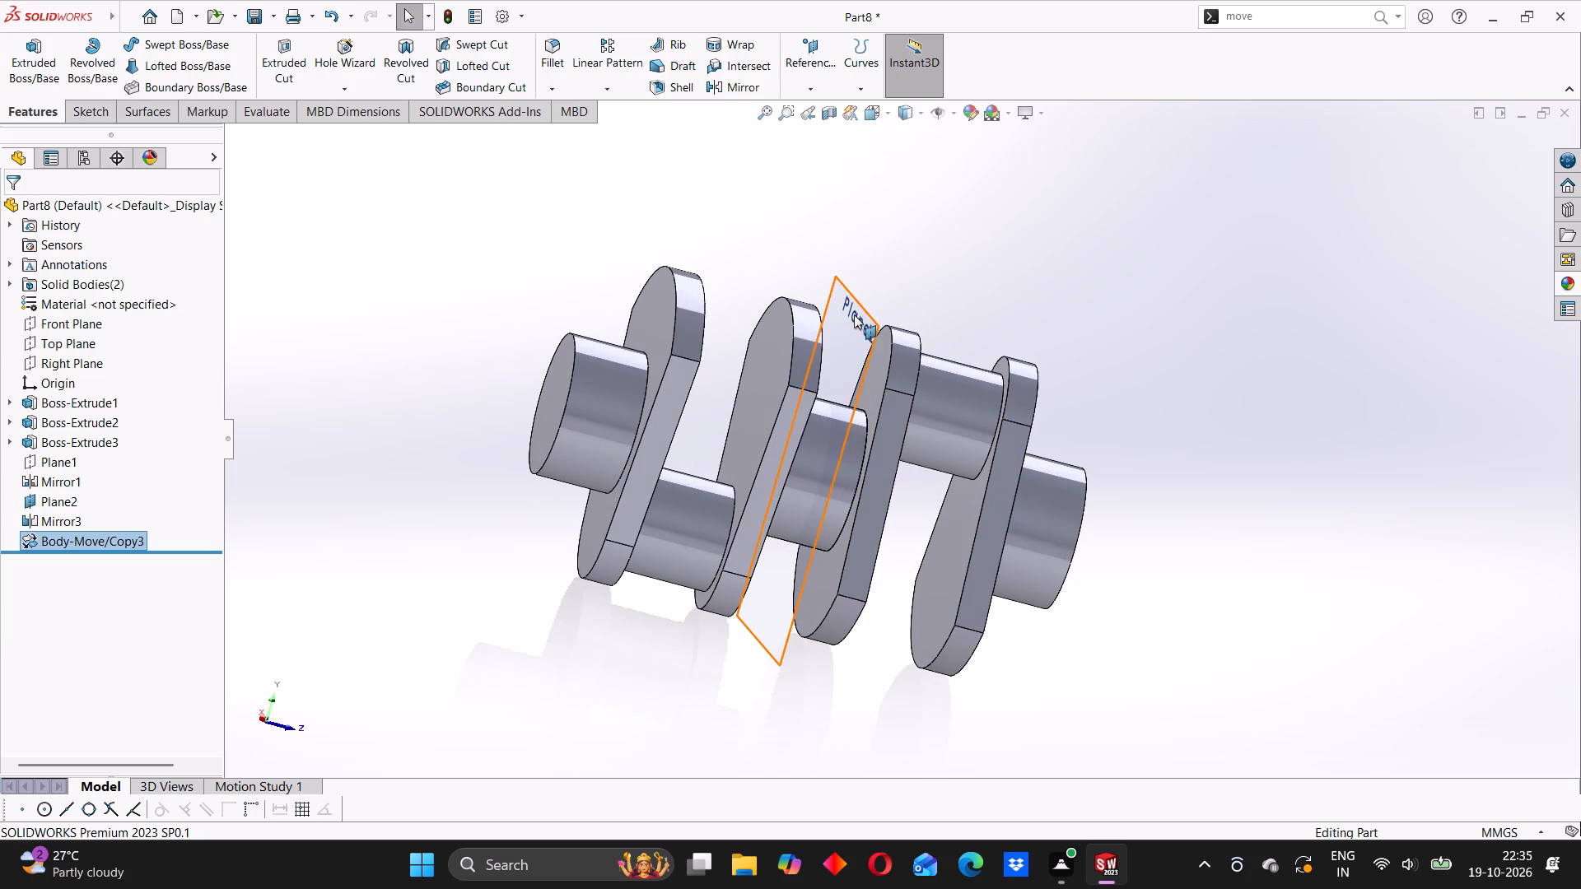
right_click(854, 314)
click(918, 294)
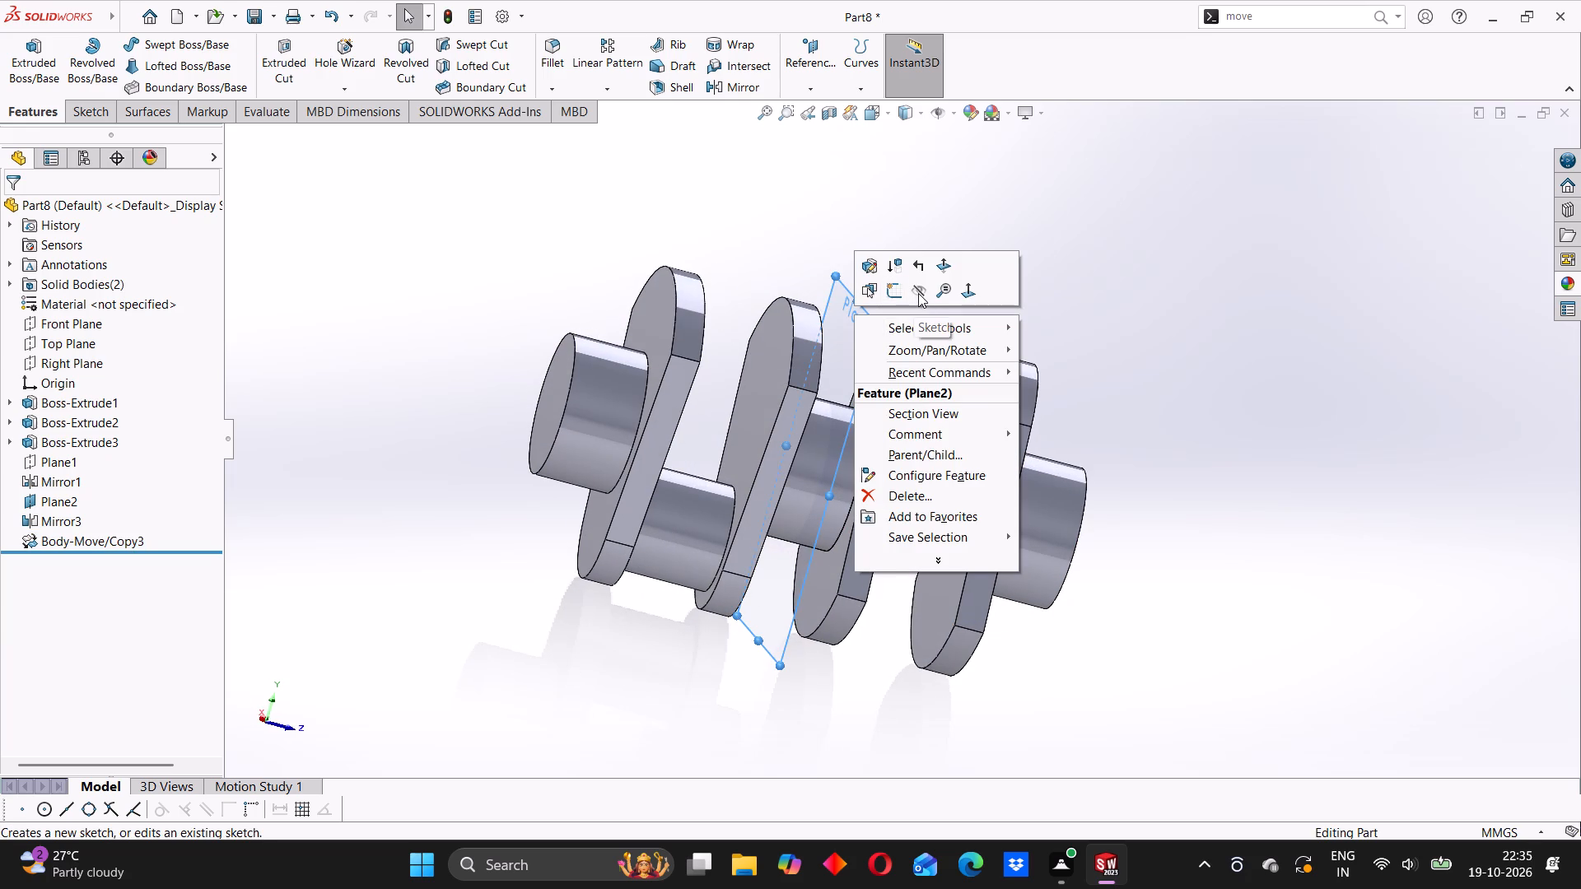
Create a reference plane midway between the last web's outer face and the end face of its adjoining journal, on the rotated half.
click(815, 55)
click(827, 110)
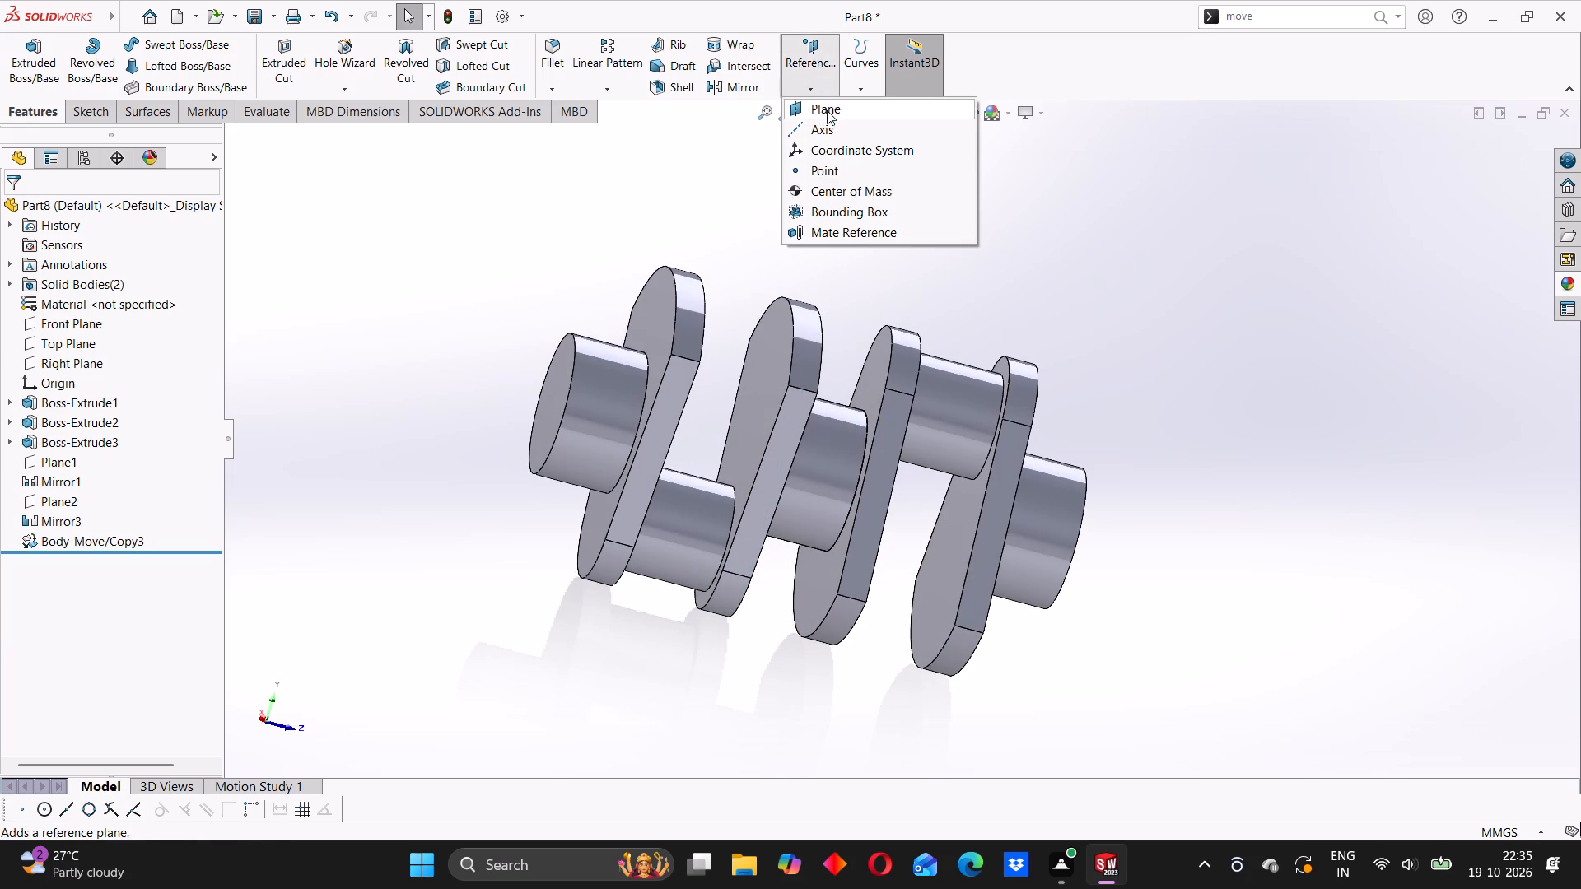
click(949, 538)
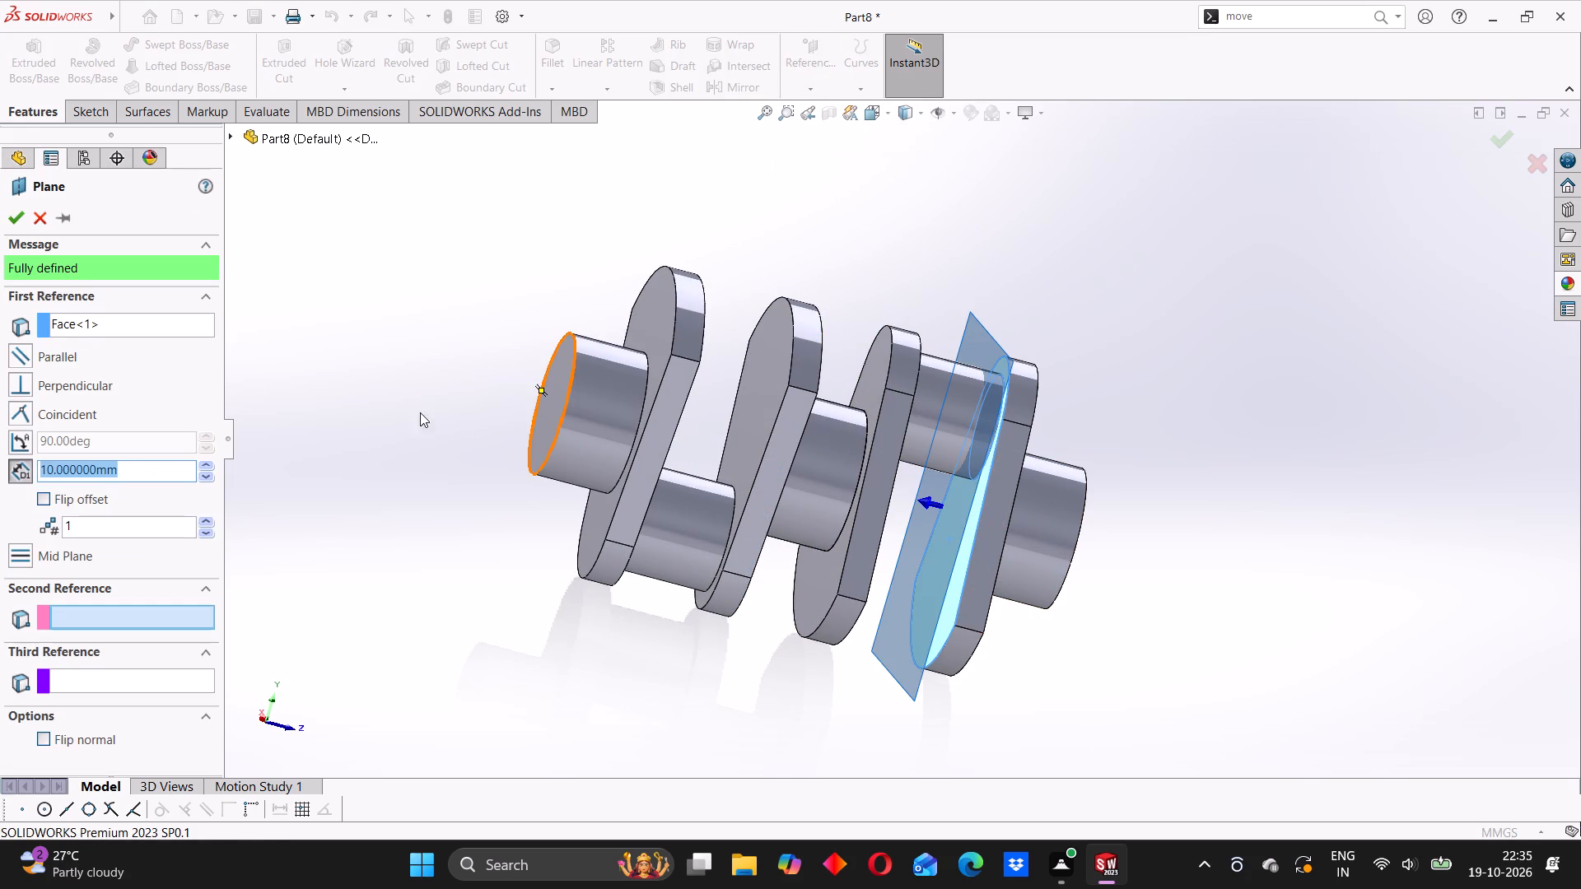
right_click(68, 325)
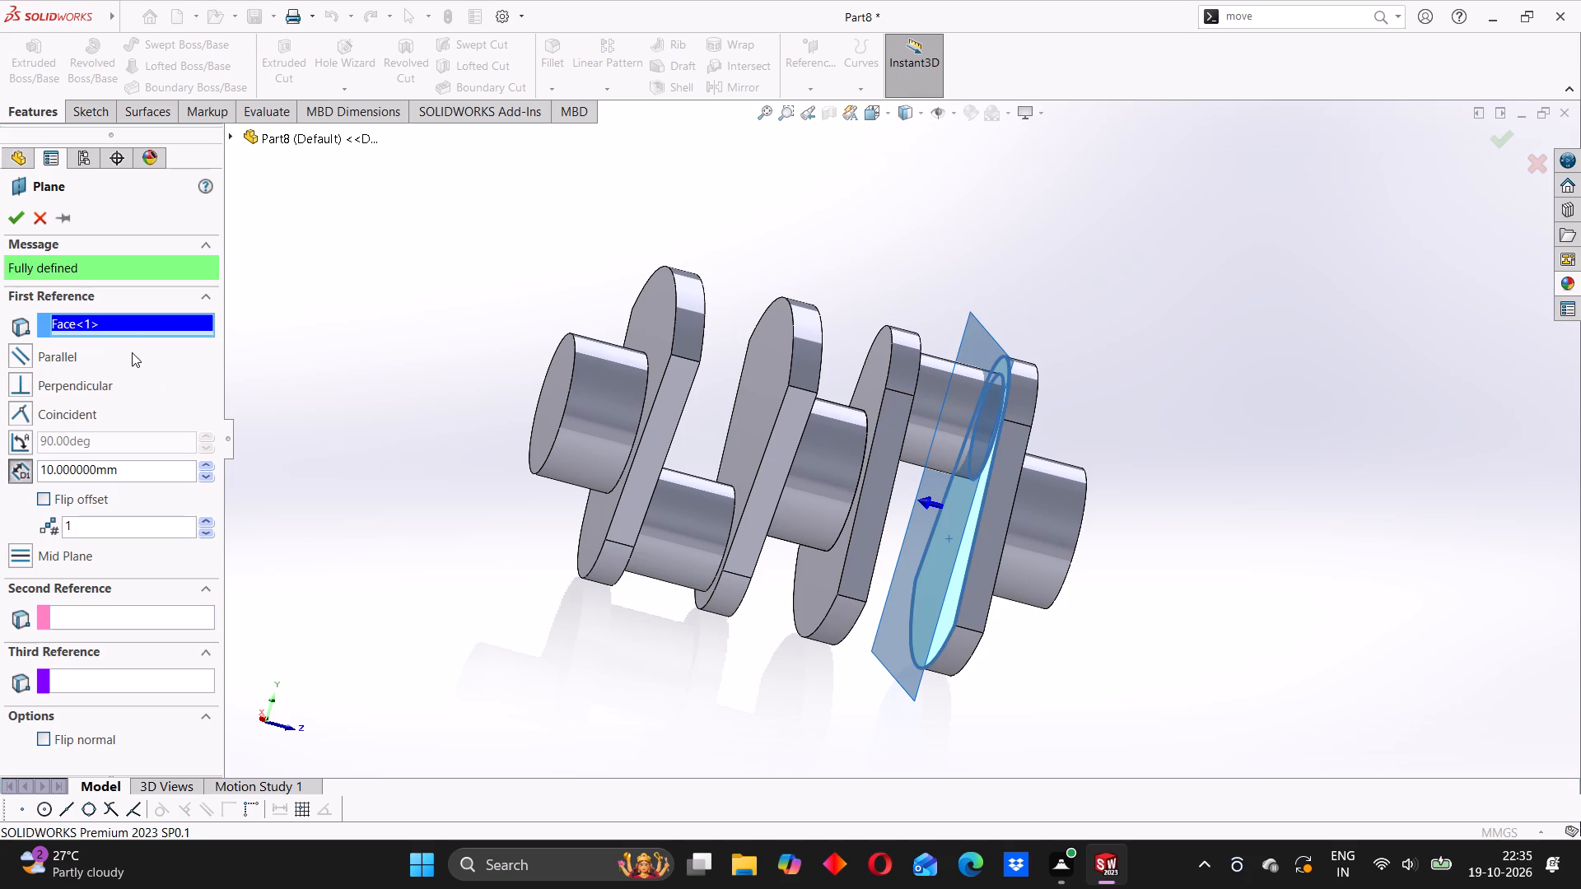
click(133, 344)
middle_drag(1028, 510, 967, 510)
click(991, 414)
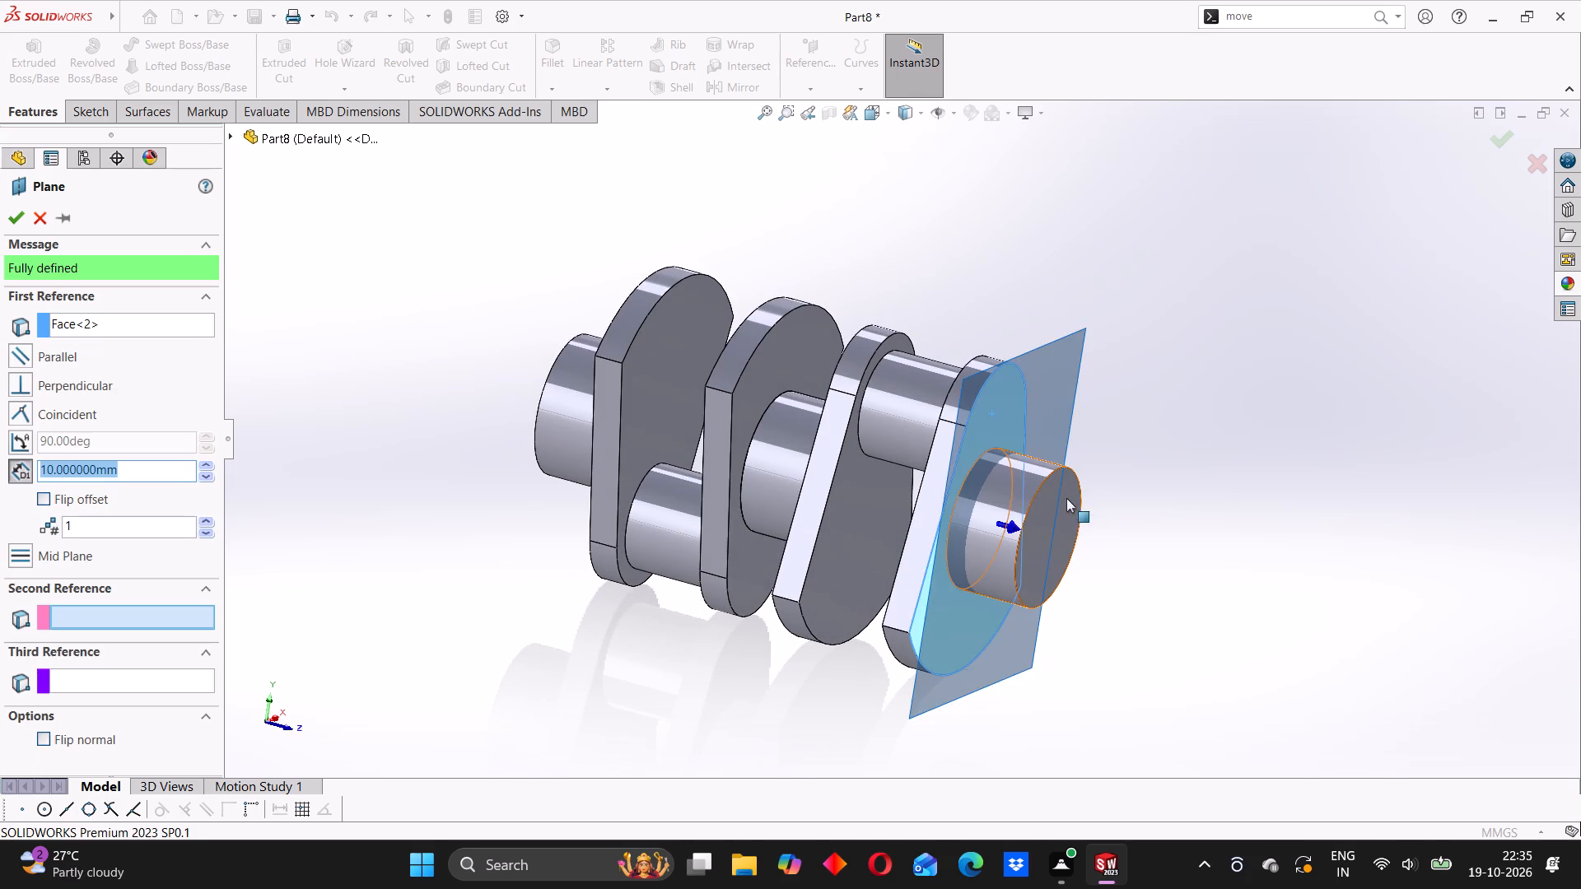
click(1061, 514)
middle_drag(937, 561, 1006, 550)
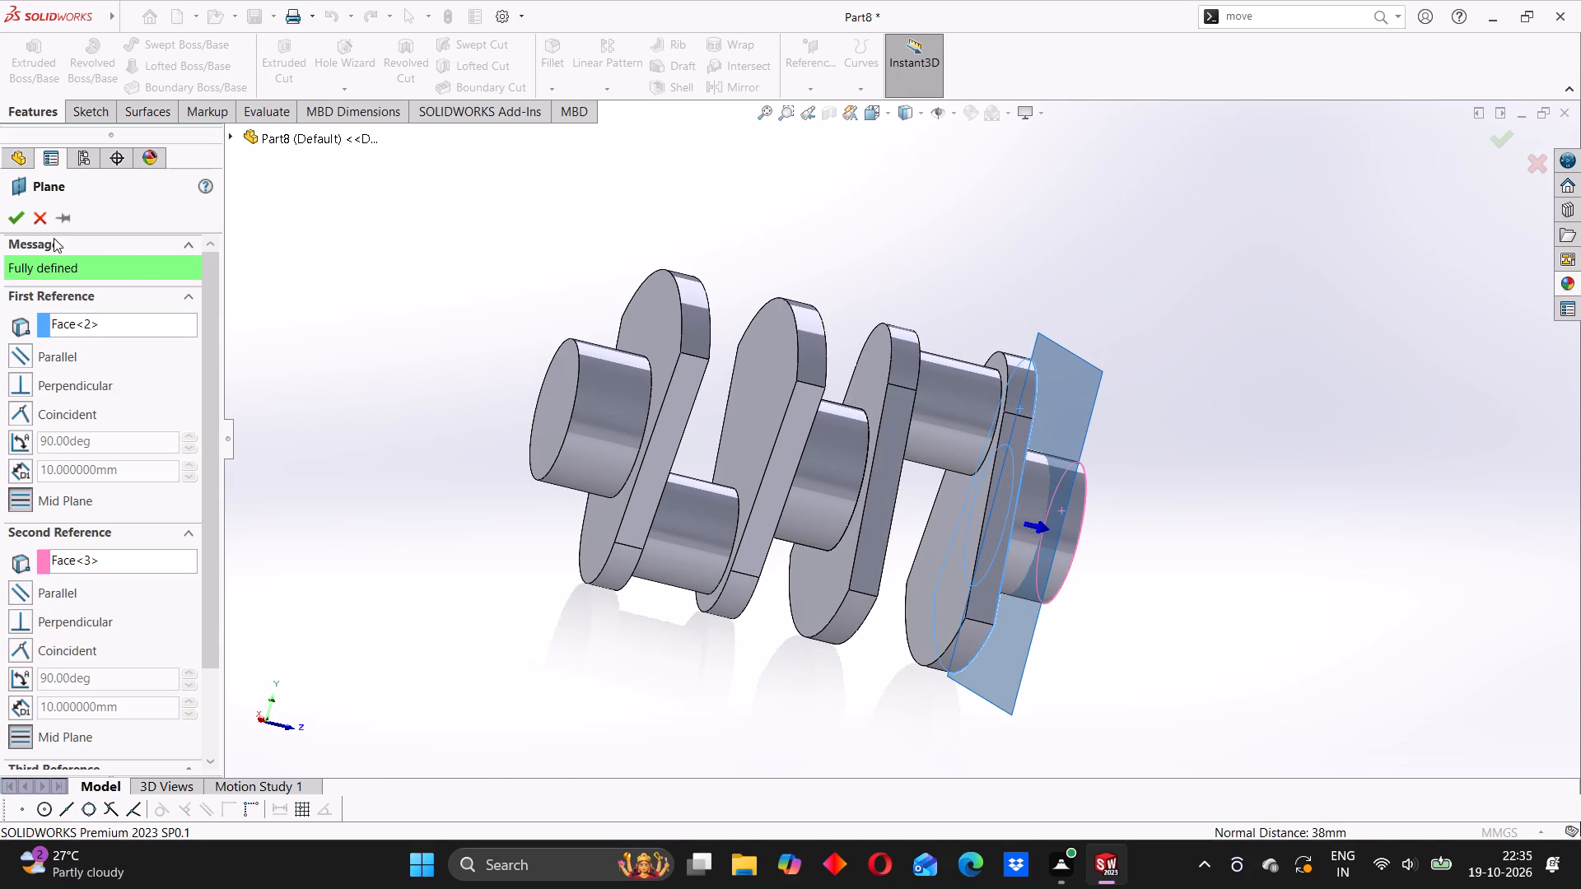
click(17, 215)
middle_drag(925, 423, 947, 422)
click(924, 278)
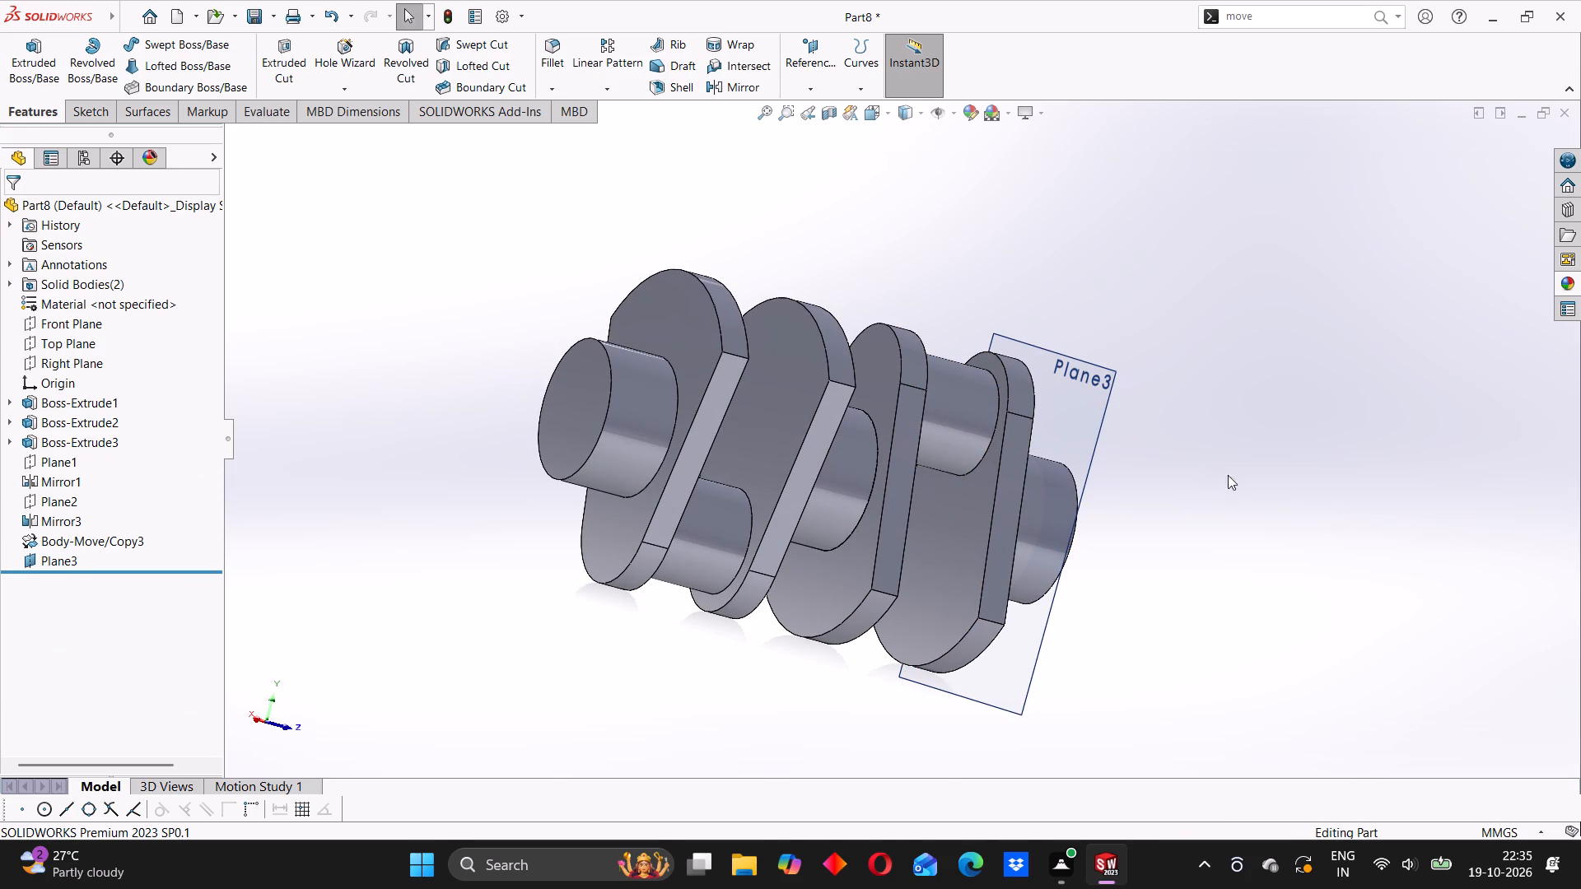
Mirror both crankshaft bodies about Plane3 with Merge solids off.
middle_drag(1248, 489, 1215, 506)
scroll(1014, 477, up, 2)
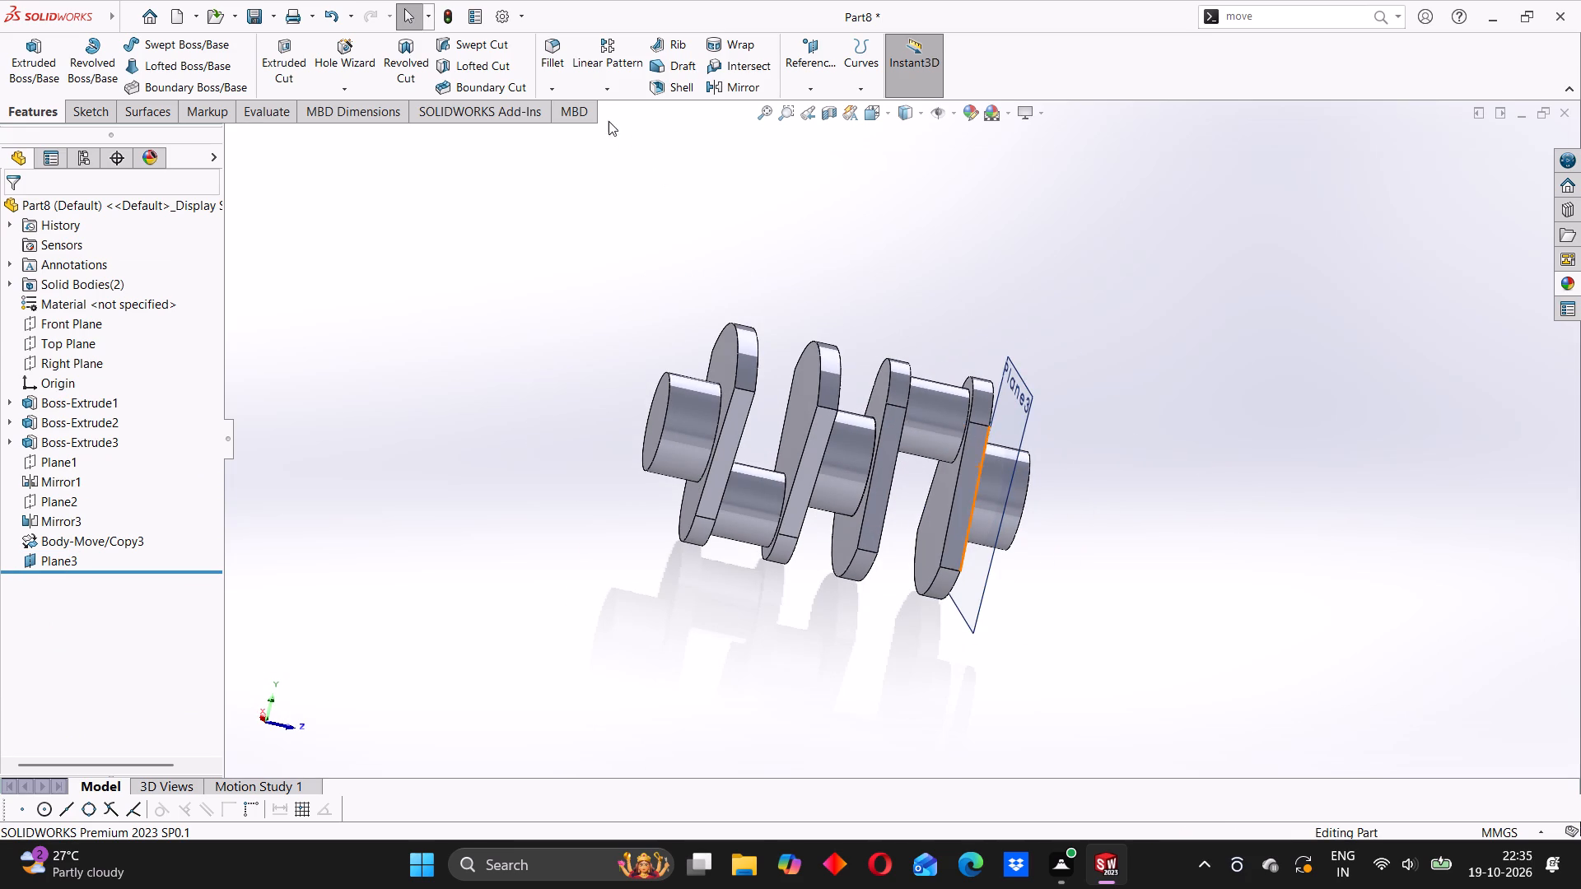
click(598, 88)
click(604, 148)
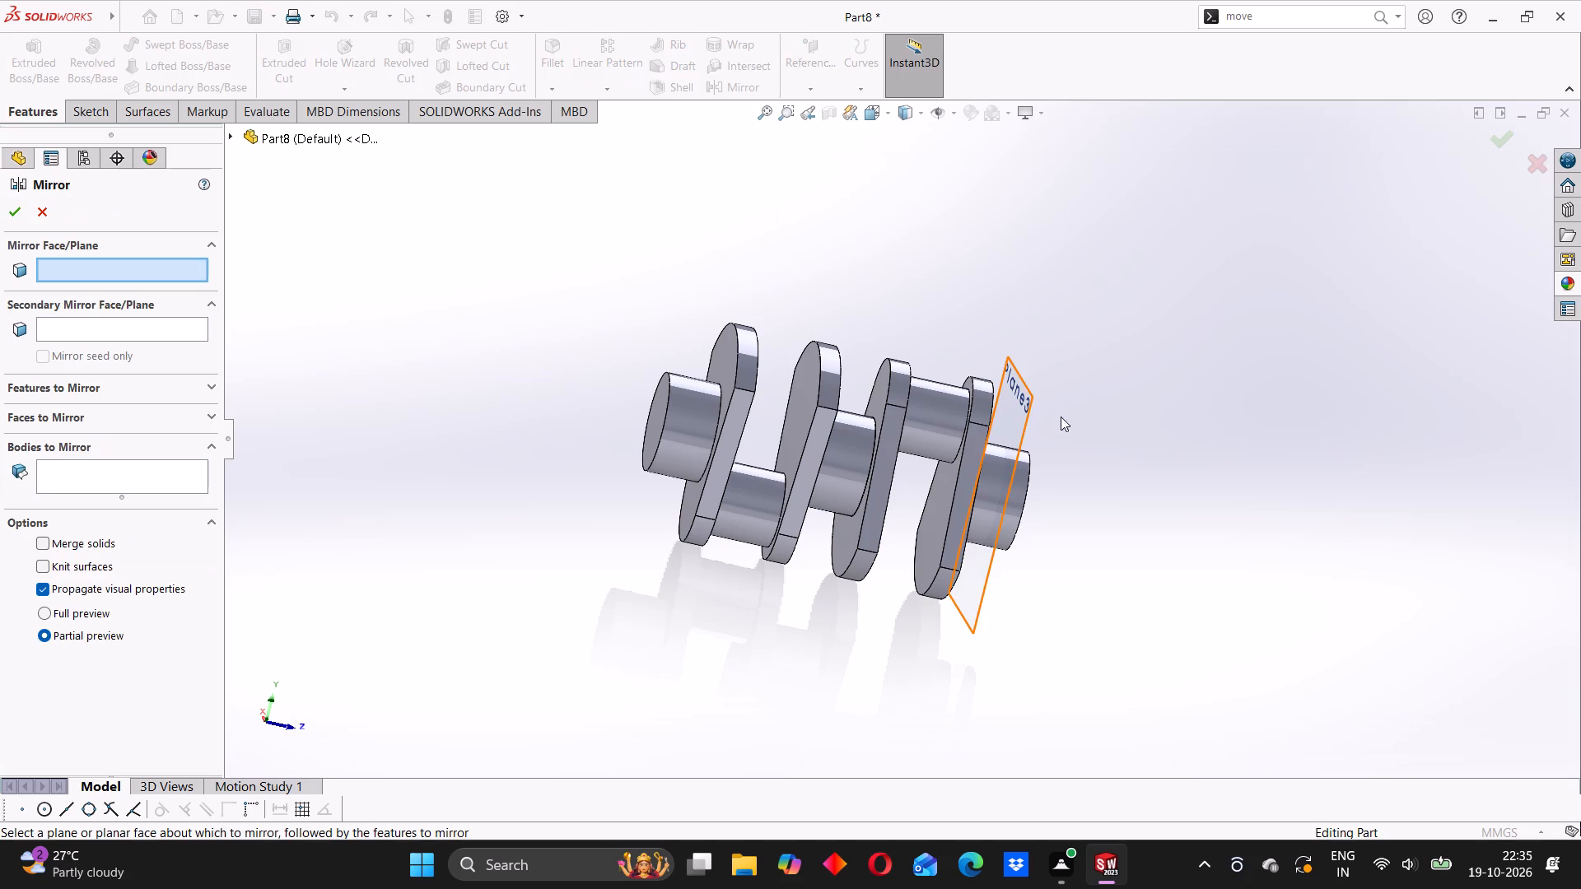
click(1017, 405)
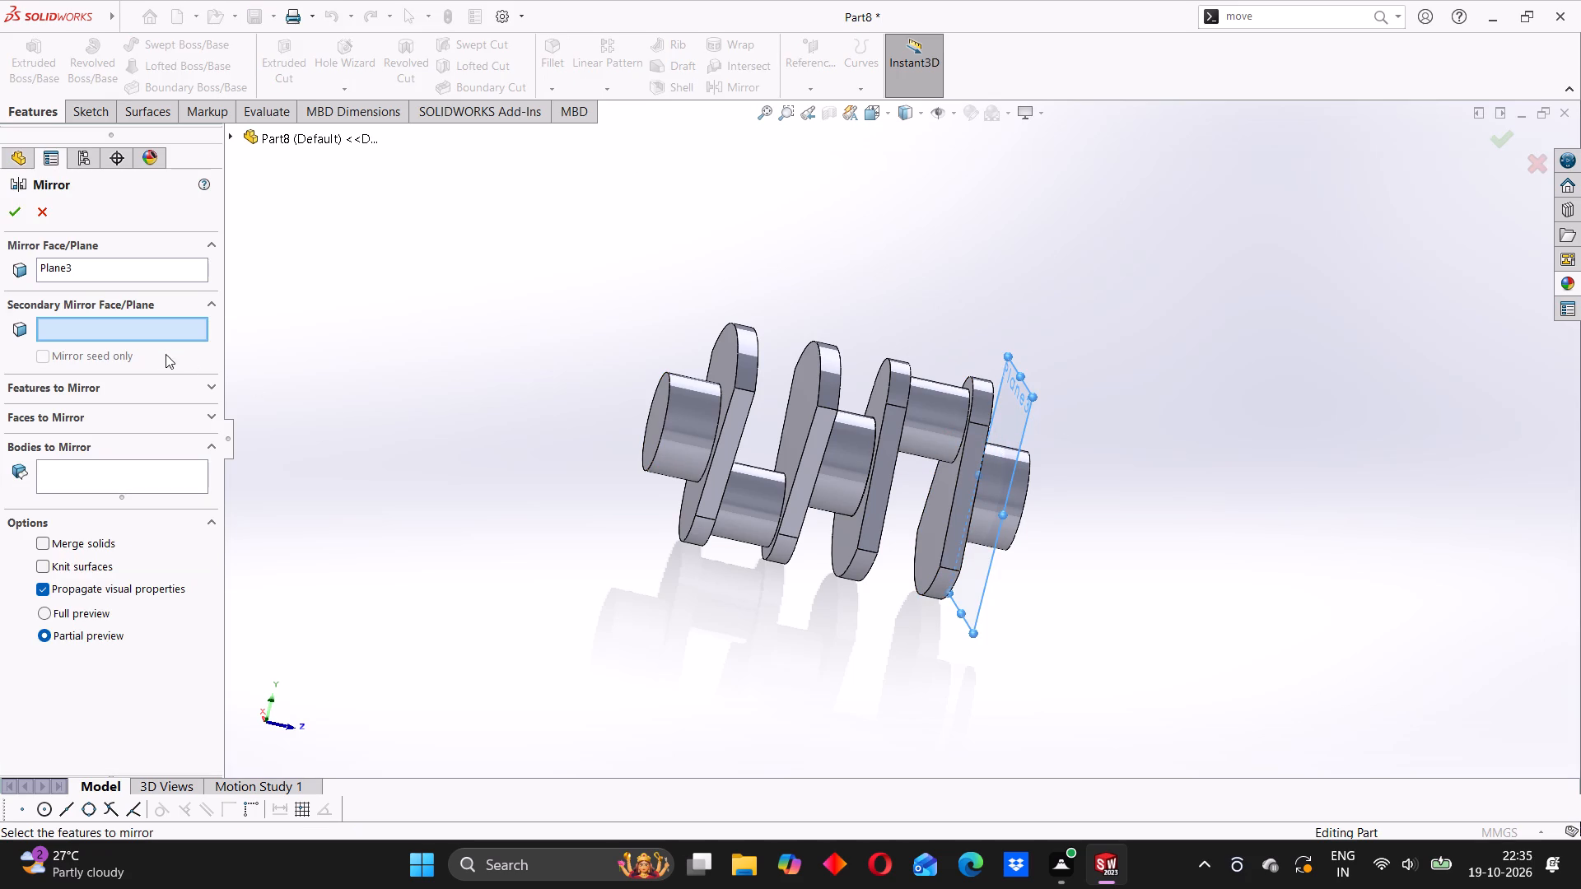
click(105, 466)
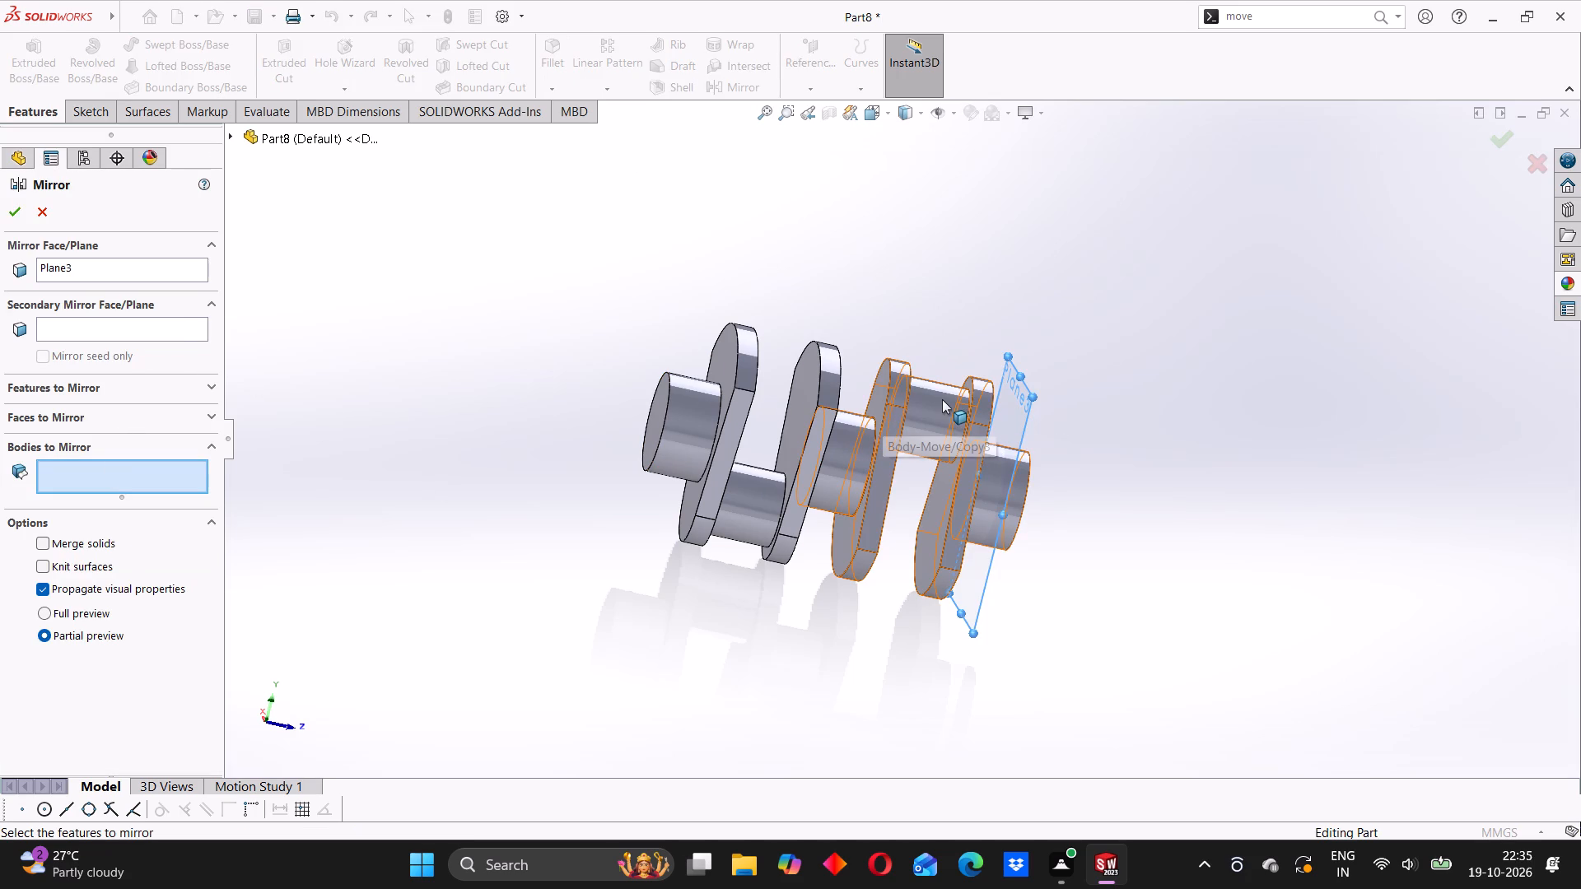
click(942, 398)
click(795, 412)
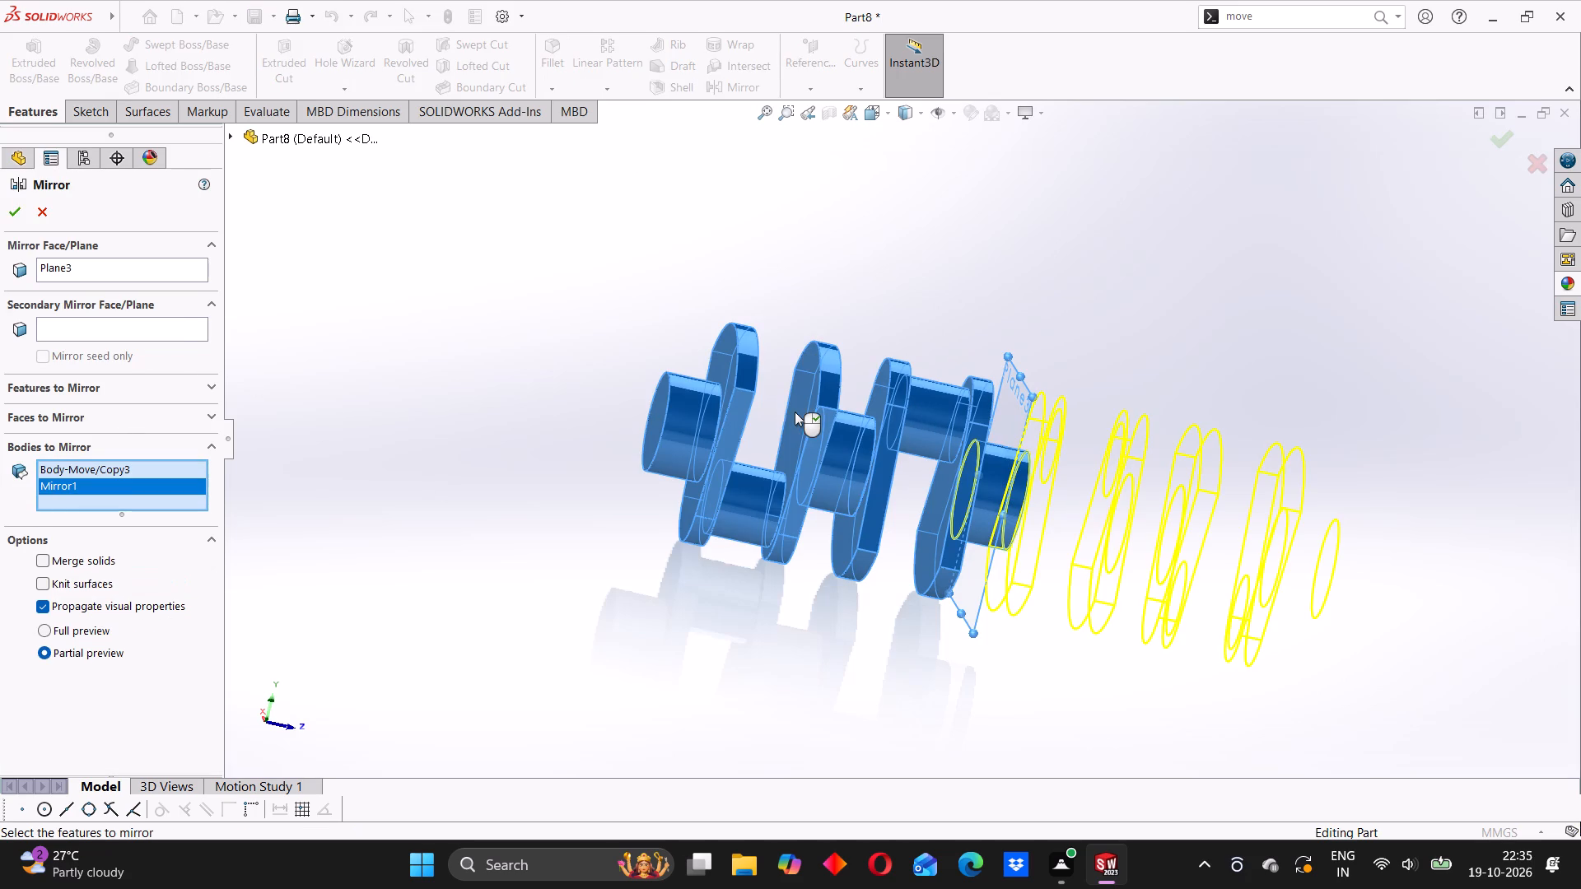
scroll(742, 415, up, 2)
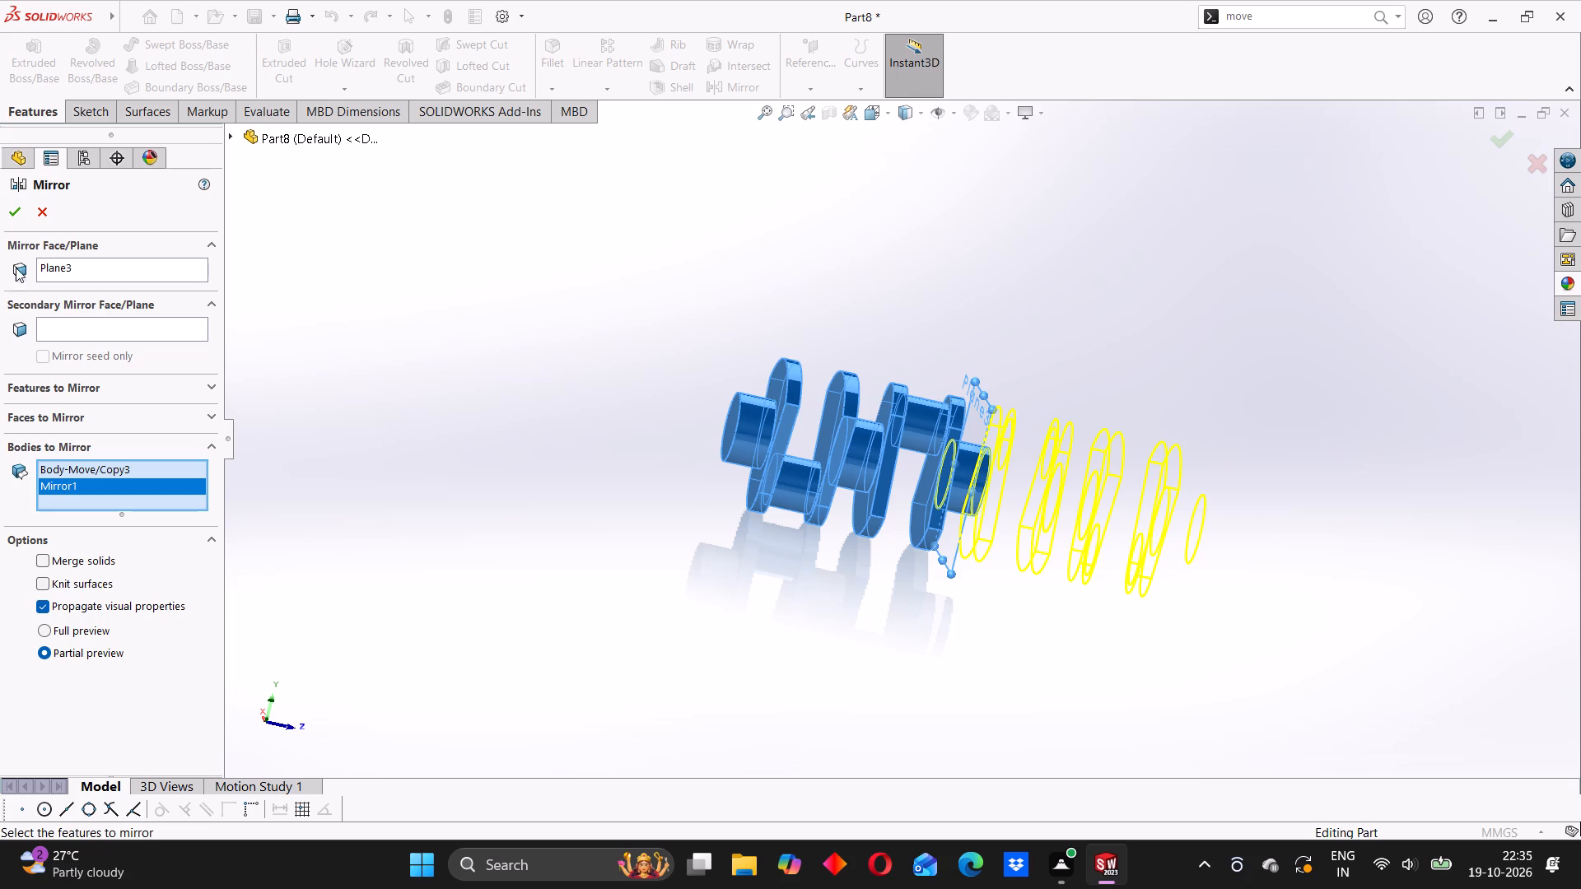
click(17, 212)
Sketch an origin-centred circle about 47 mm in diameter on the end face of the original half's outer journal.
middle_drag(721, 391, 703, 437)
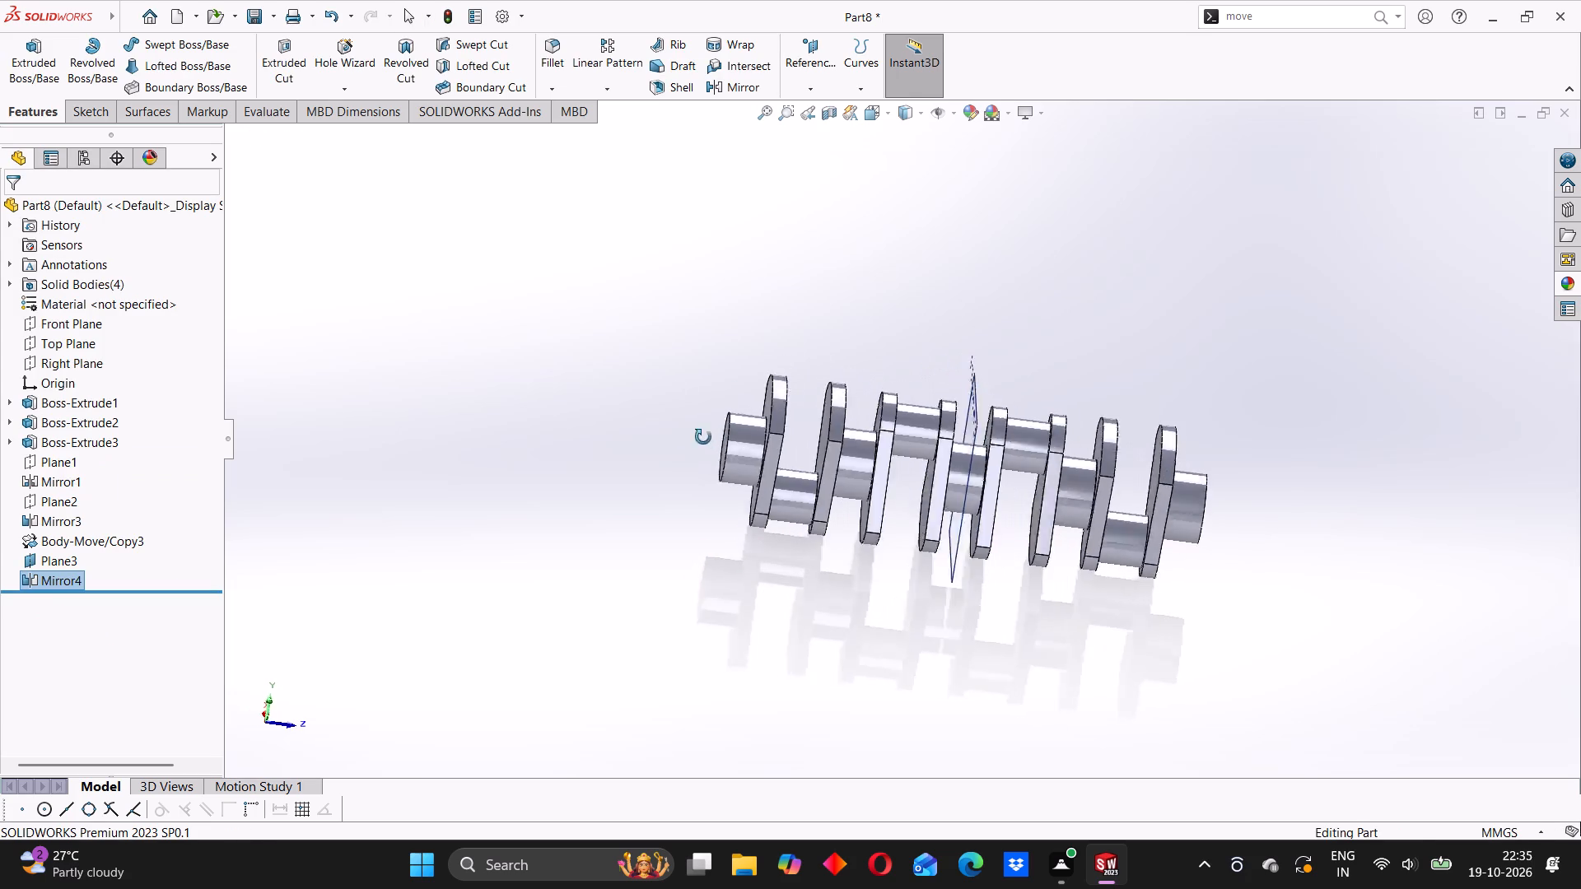
middle_drag(703, 437, 689, 437)
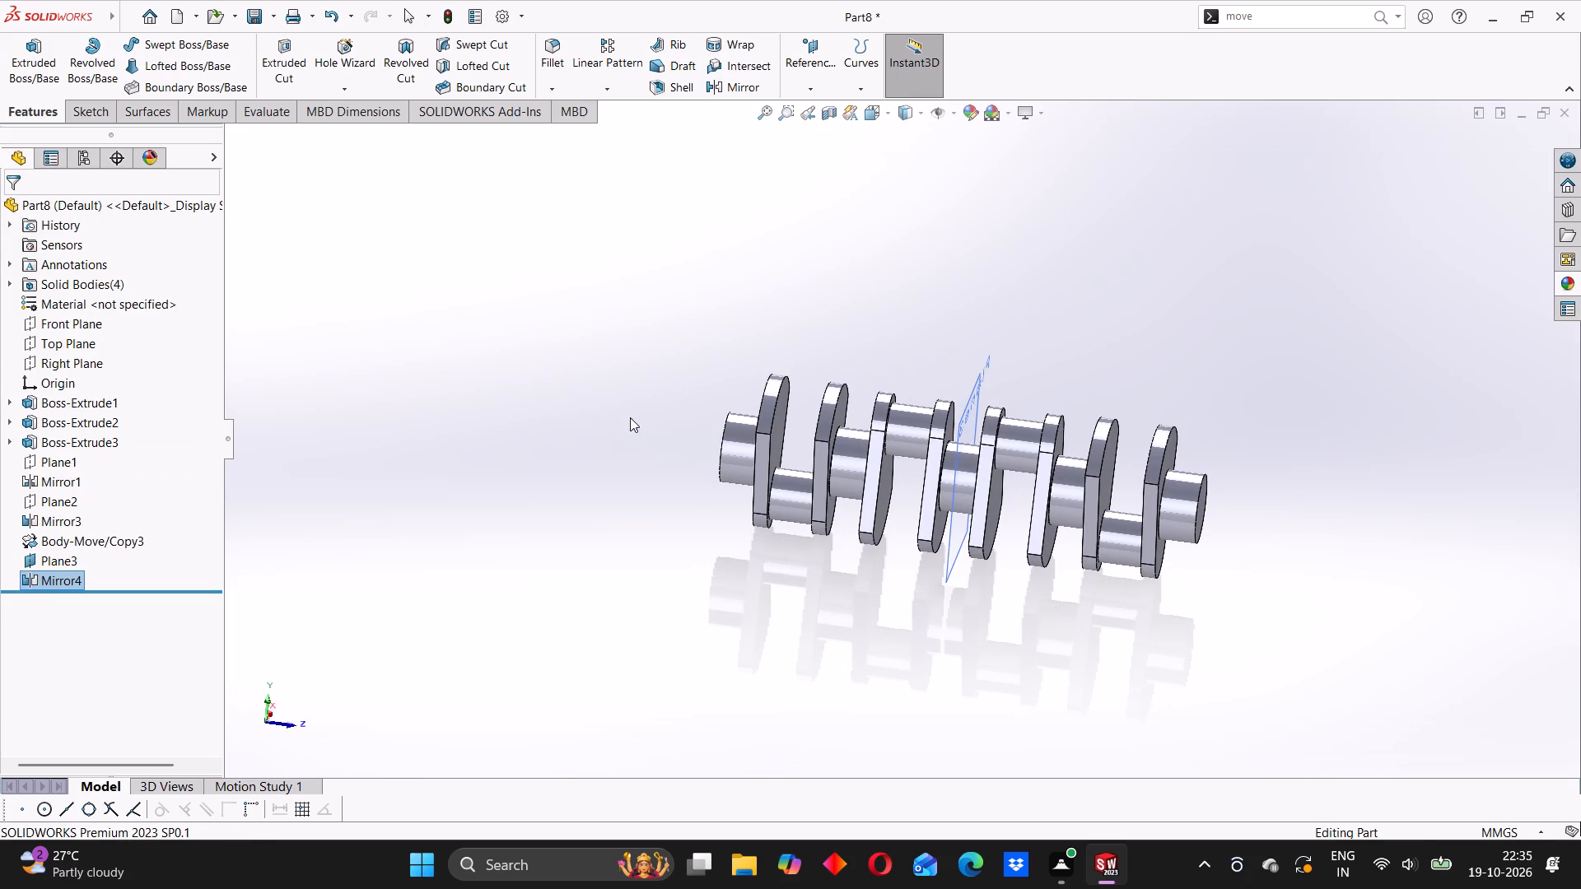
middle_drag(895, 492, 944, 448)
scroll(1029, 423, down, 1)
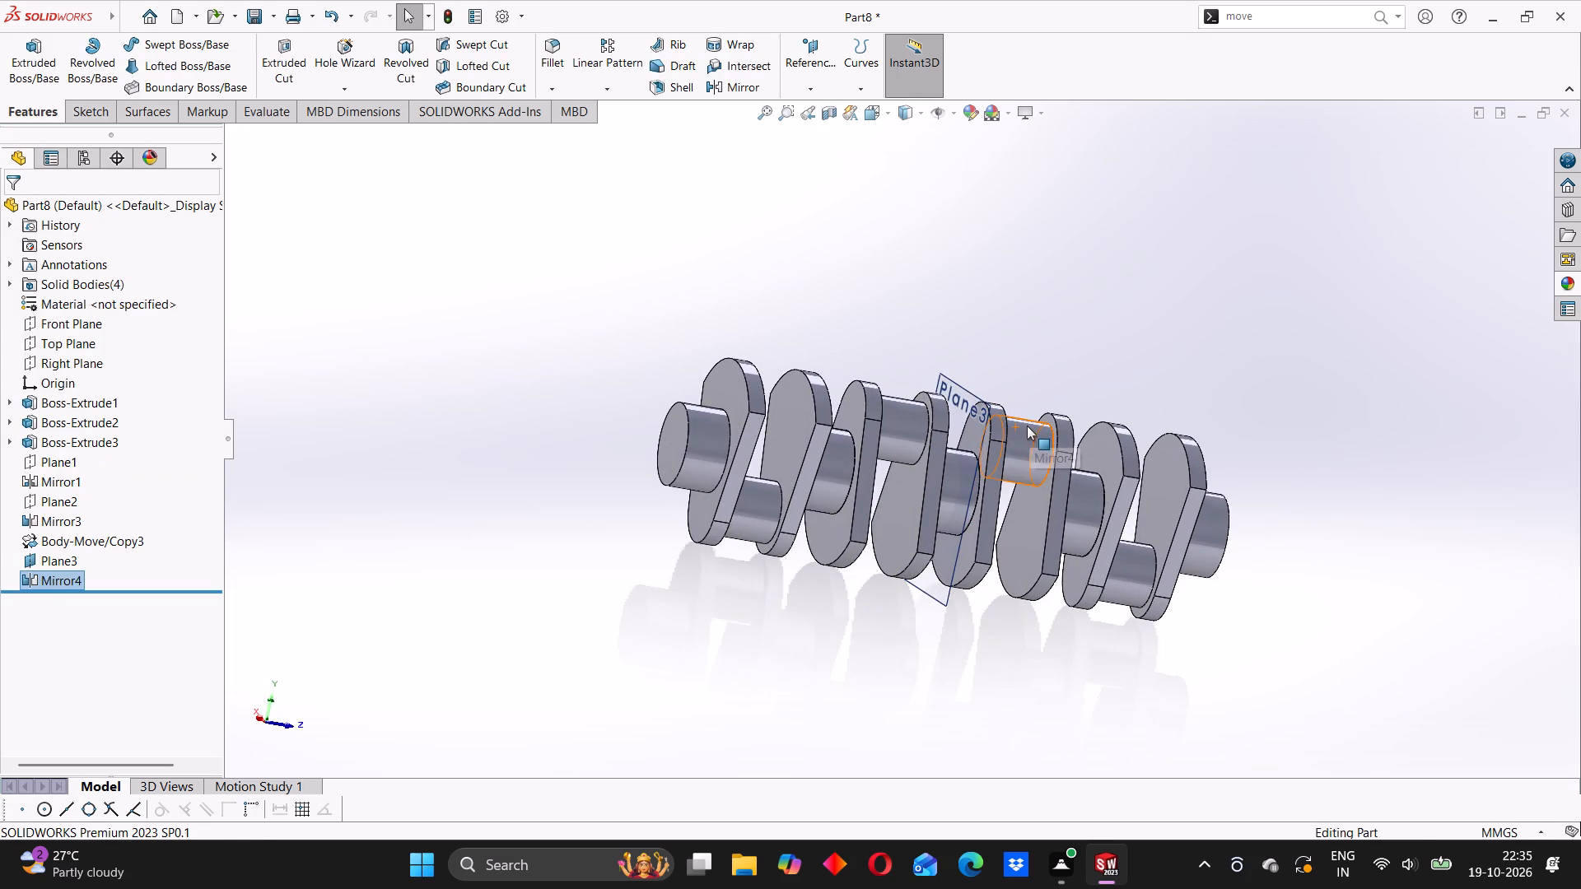
scroll(1024, 426, down, 3)
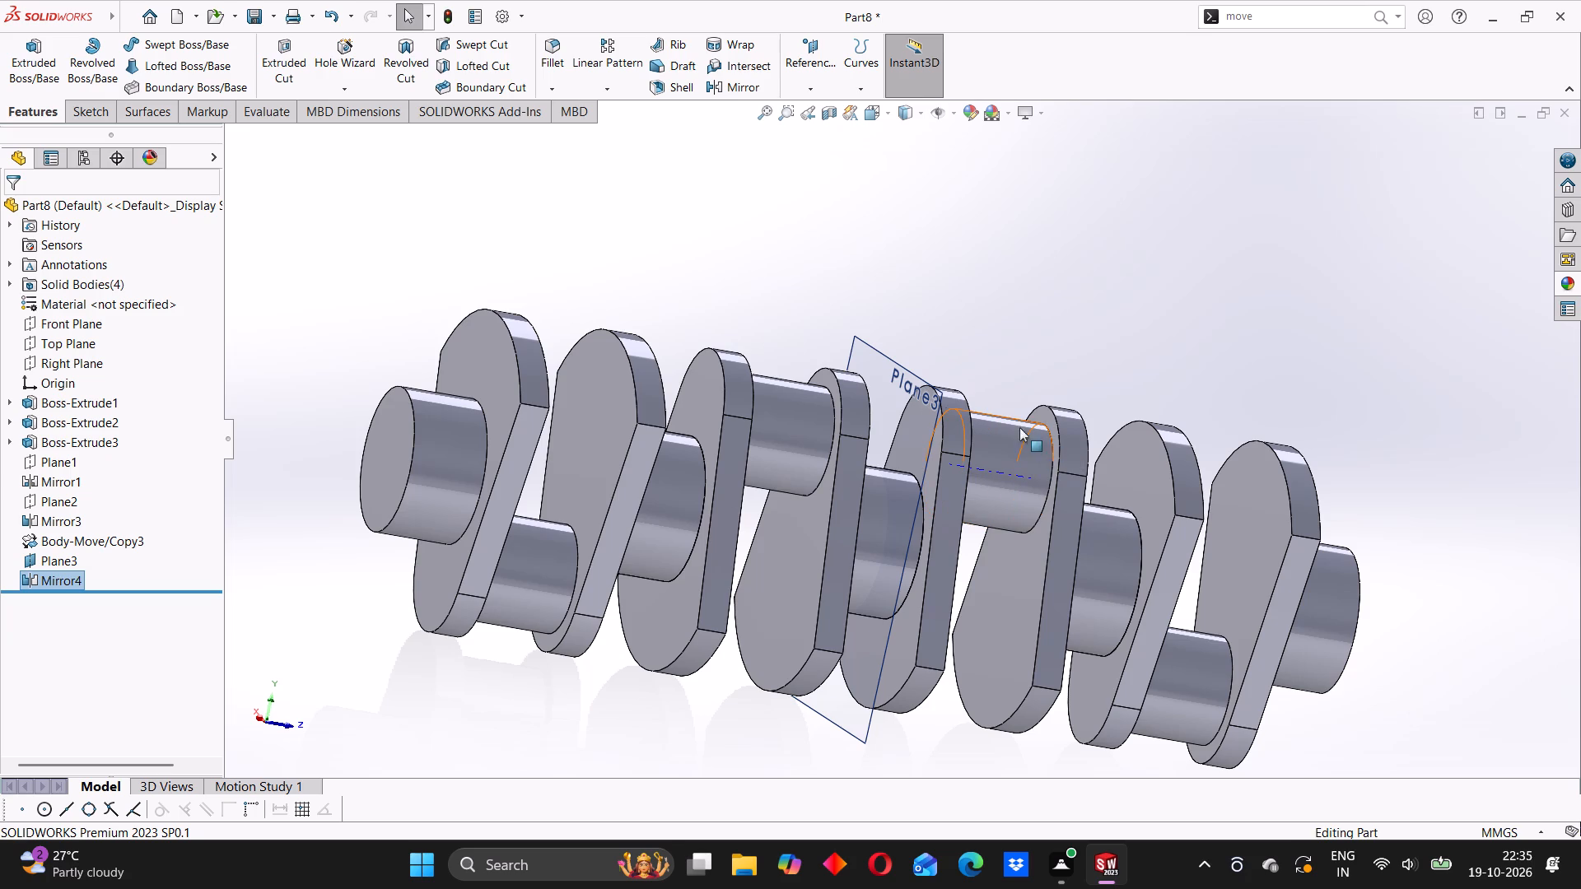
scroll(707, 397, up, 2)
middle_drag(622, 449, 679, 468)
click(647, 457)
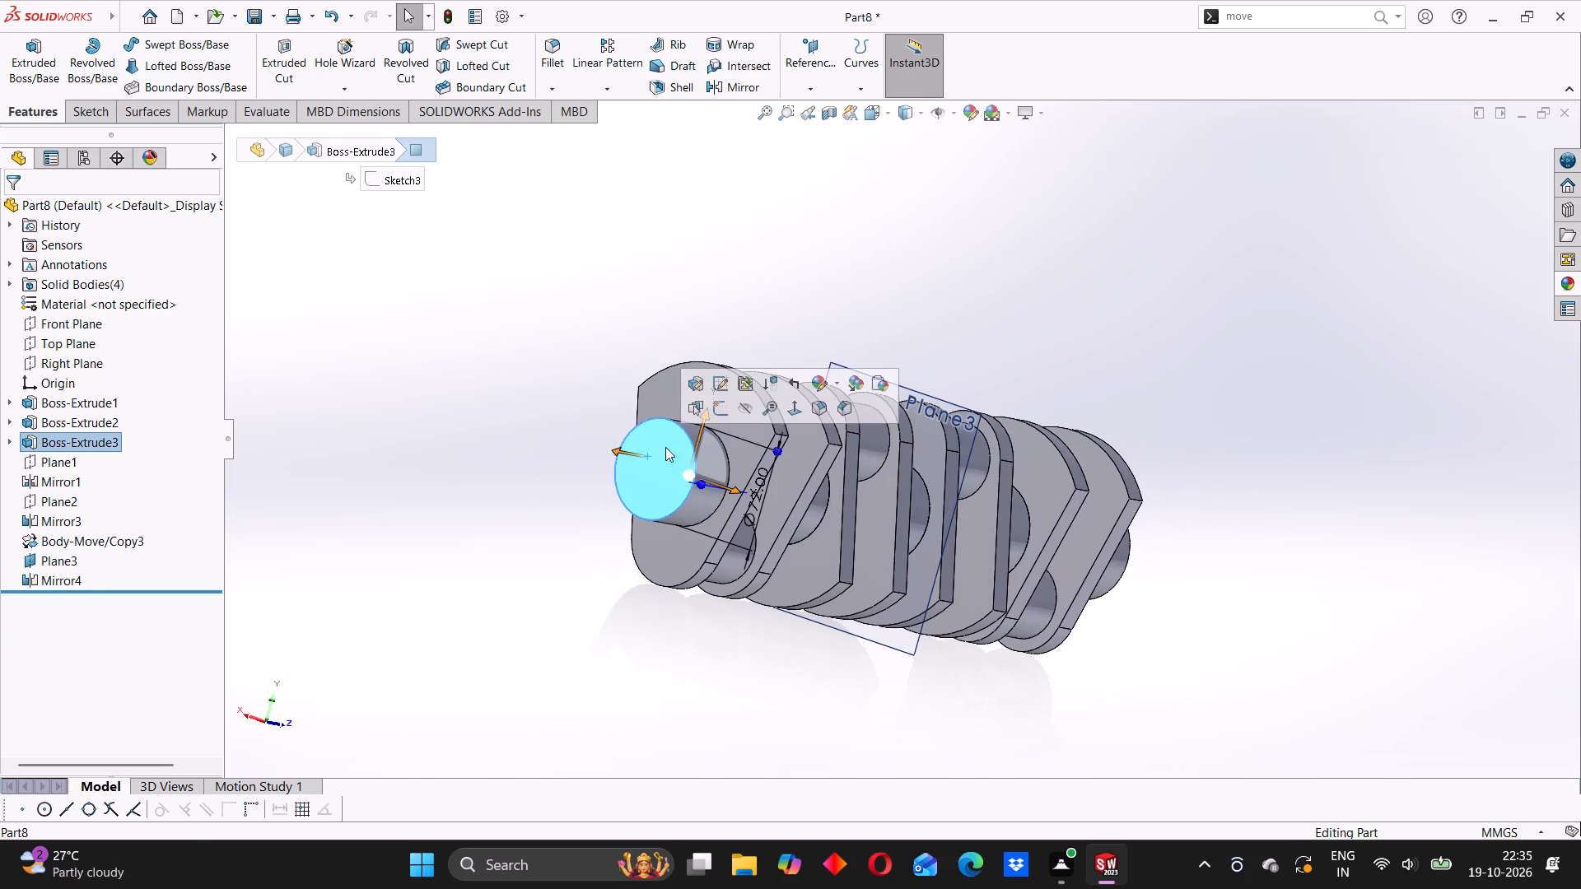
click(720, 412)
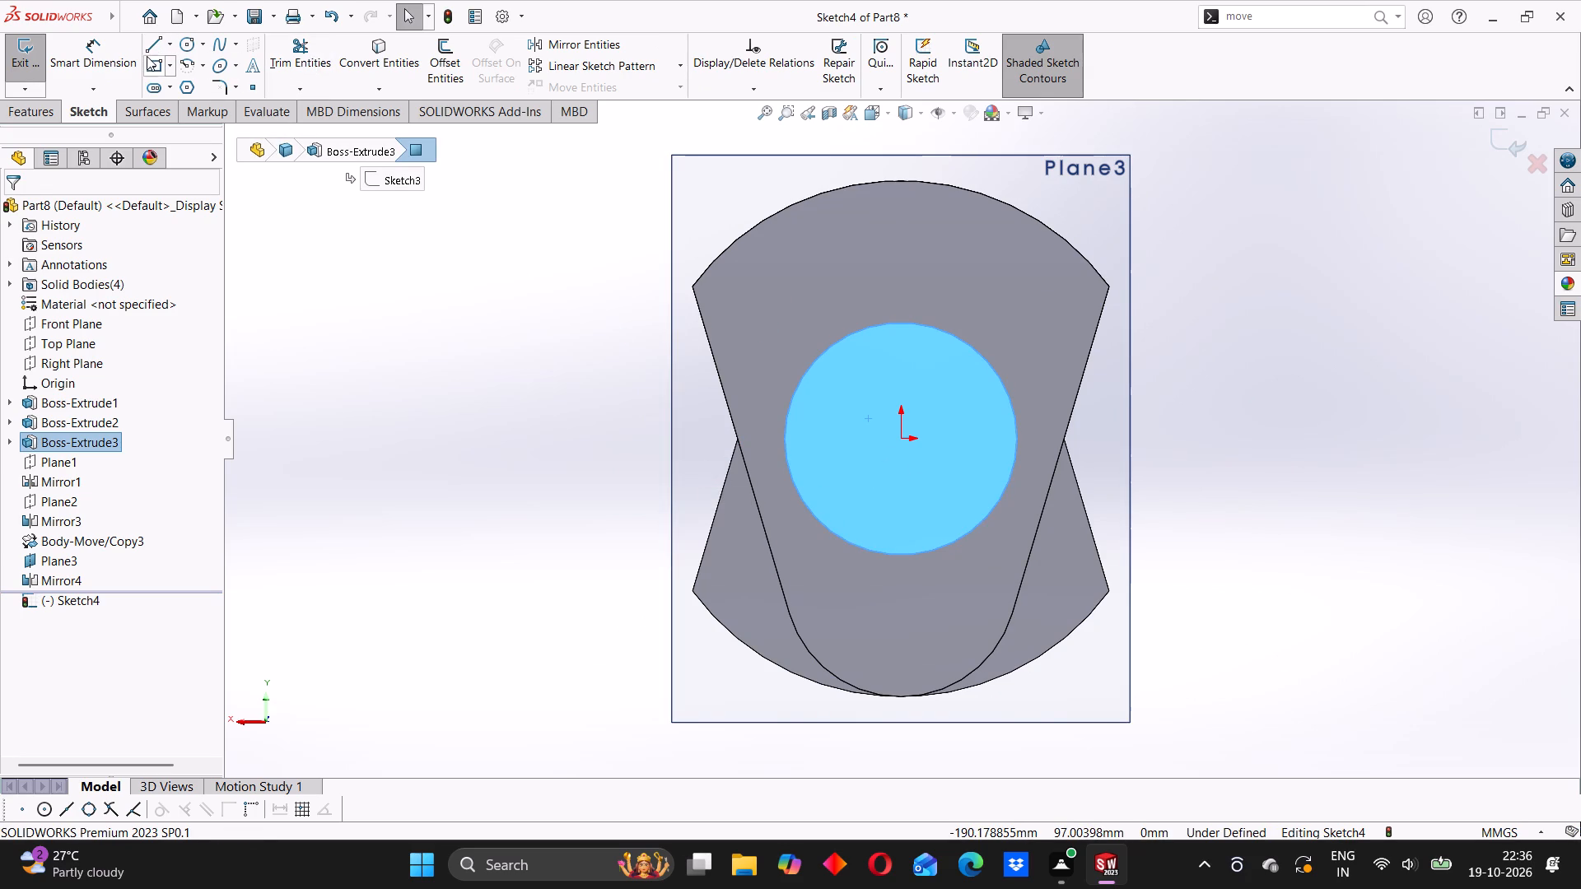
click(186, 41)
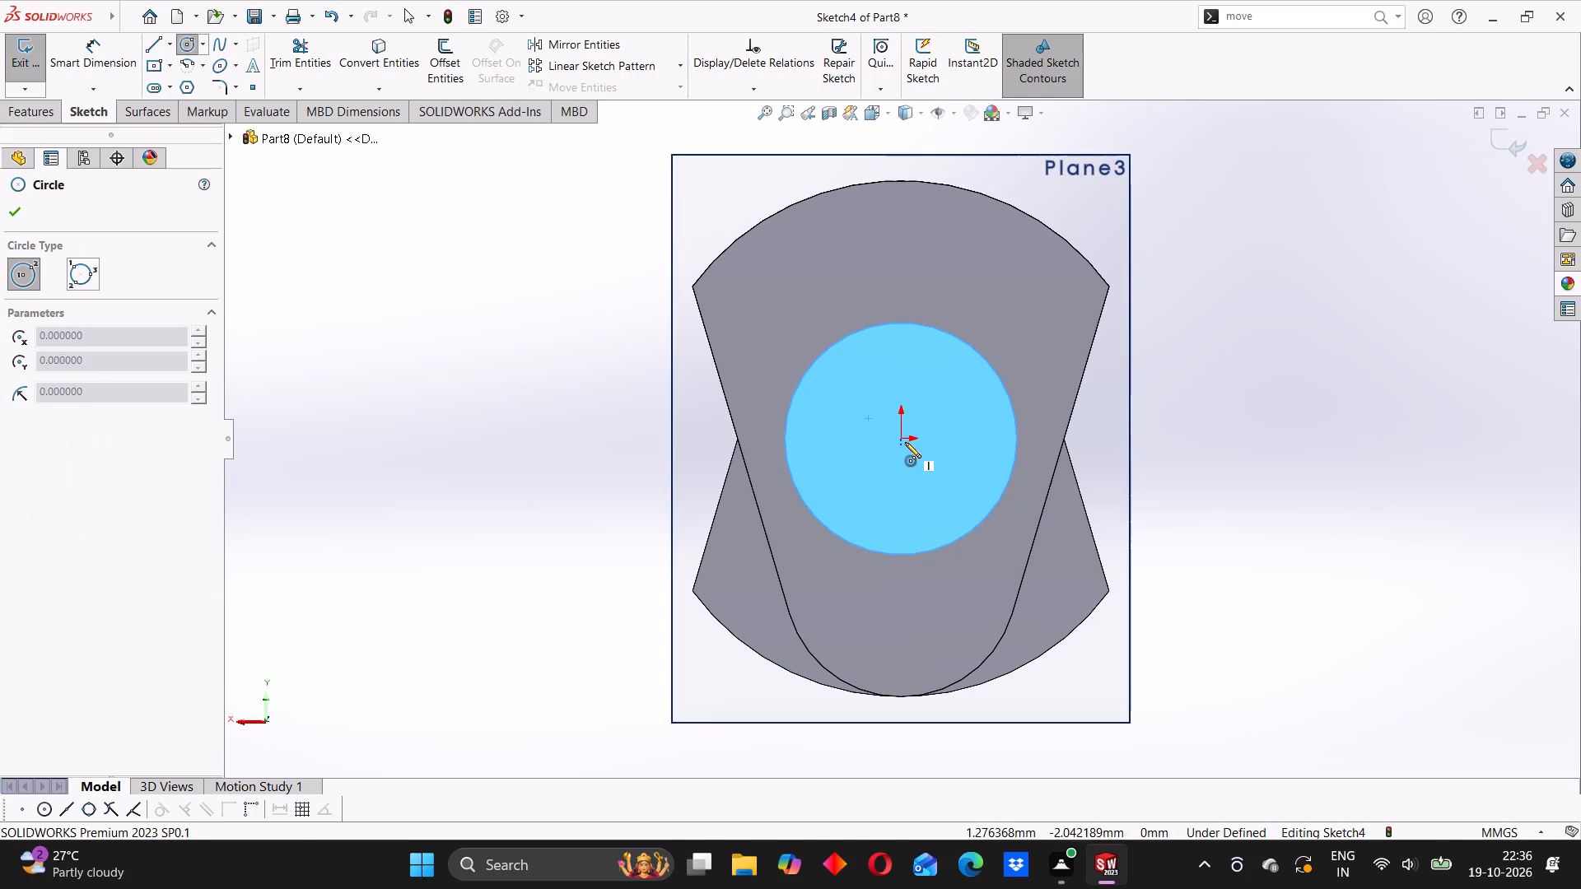
click(905, 441)
click(935, 371)
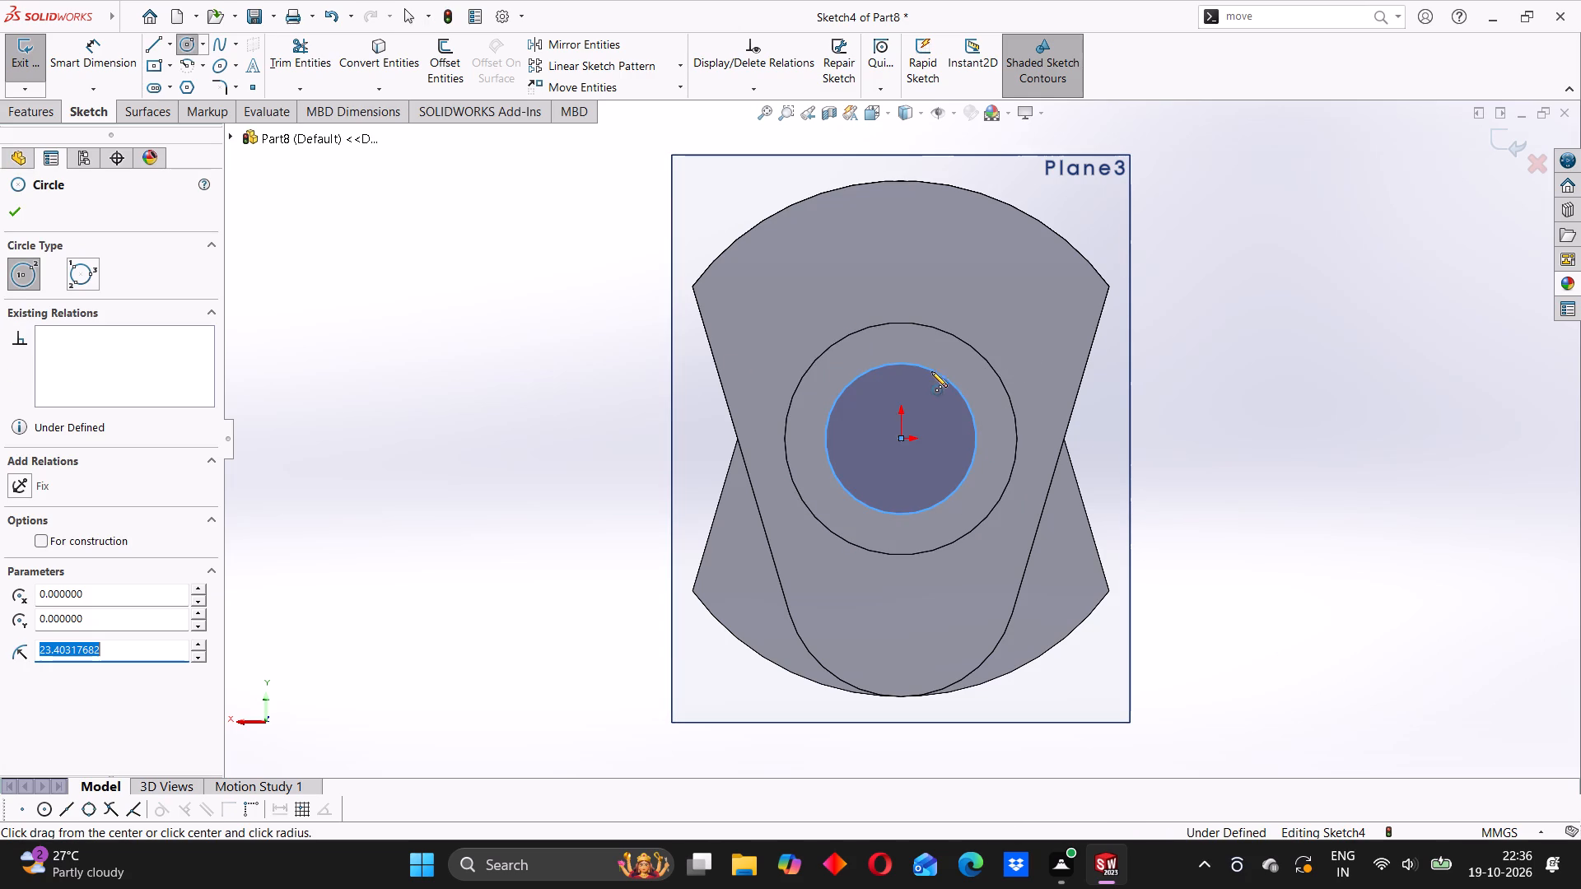
Dimension the circle's diameter to 35 mm.
click(134, 73)
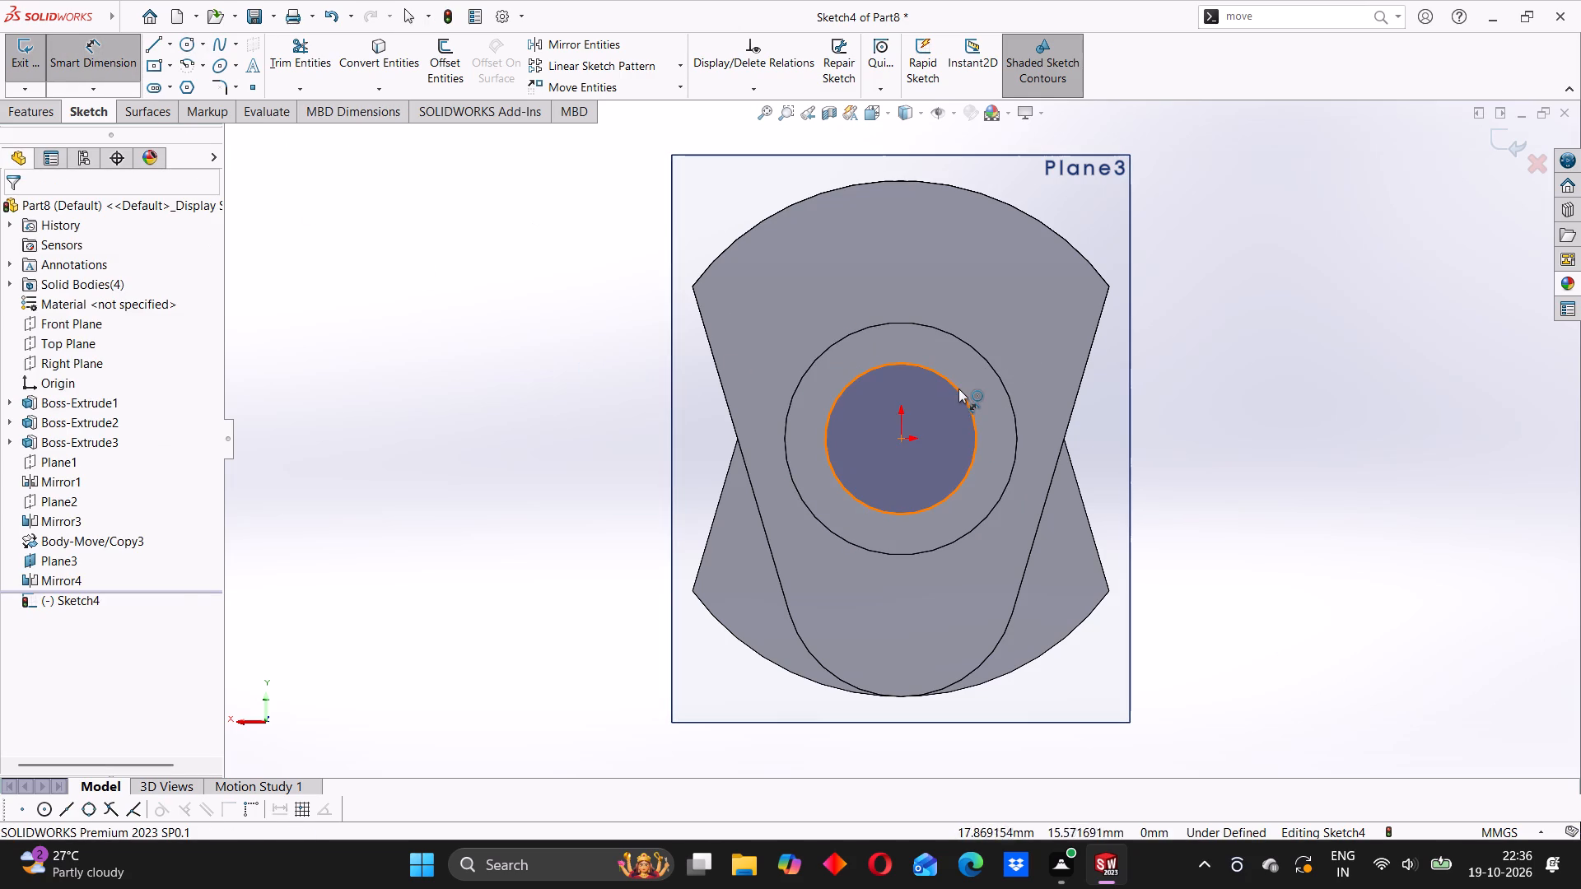
click(958, 389)
click(974, 390)
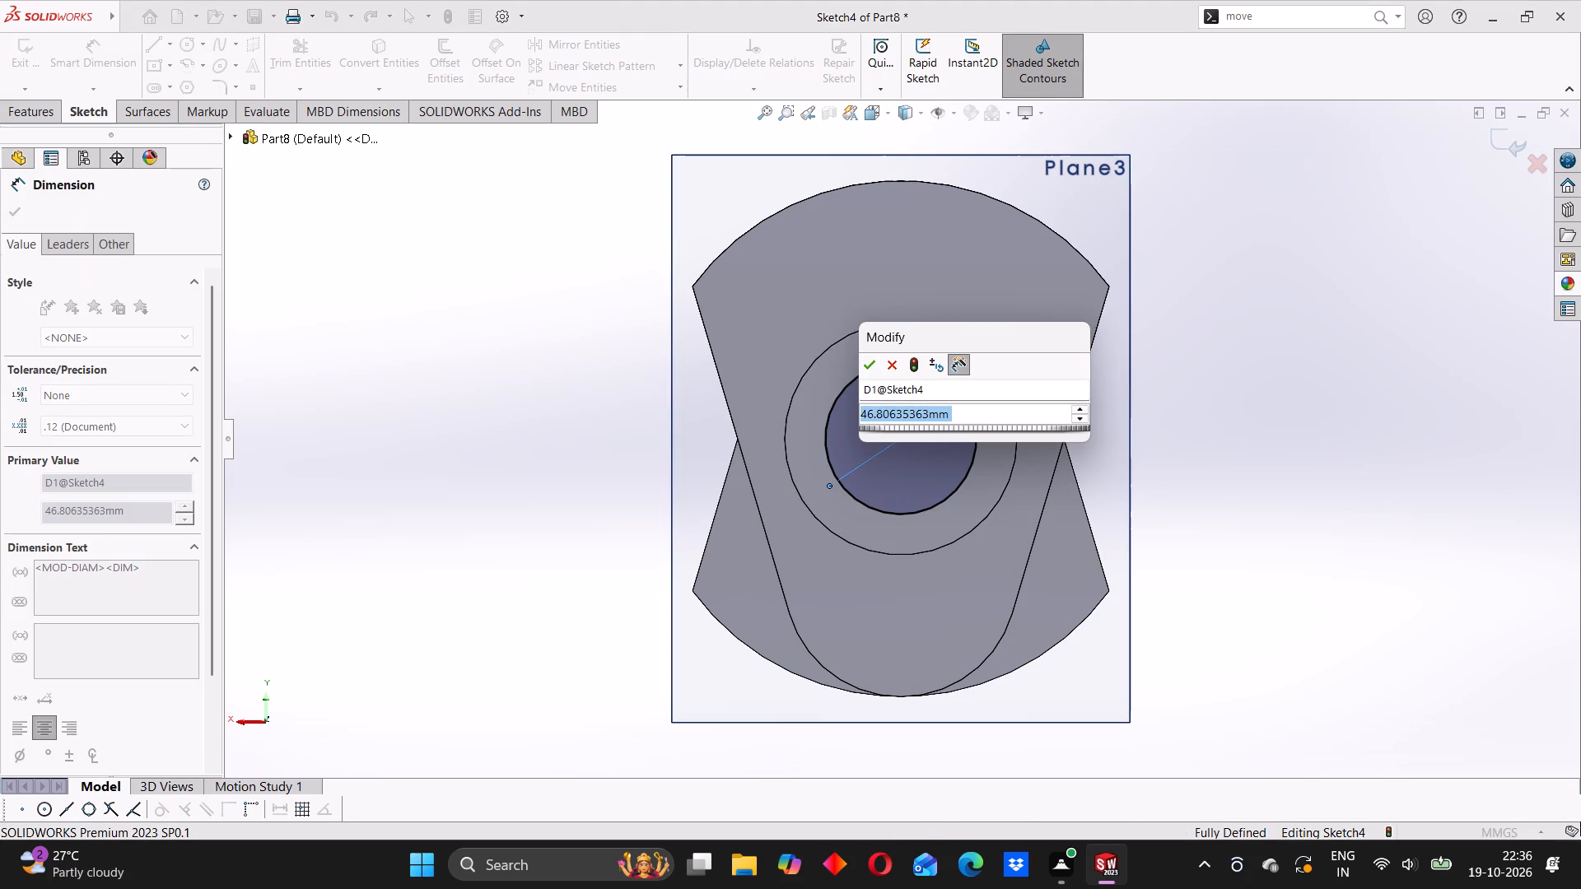
text(35)
key(Return)
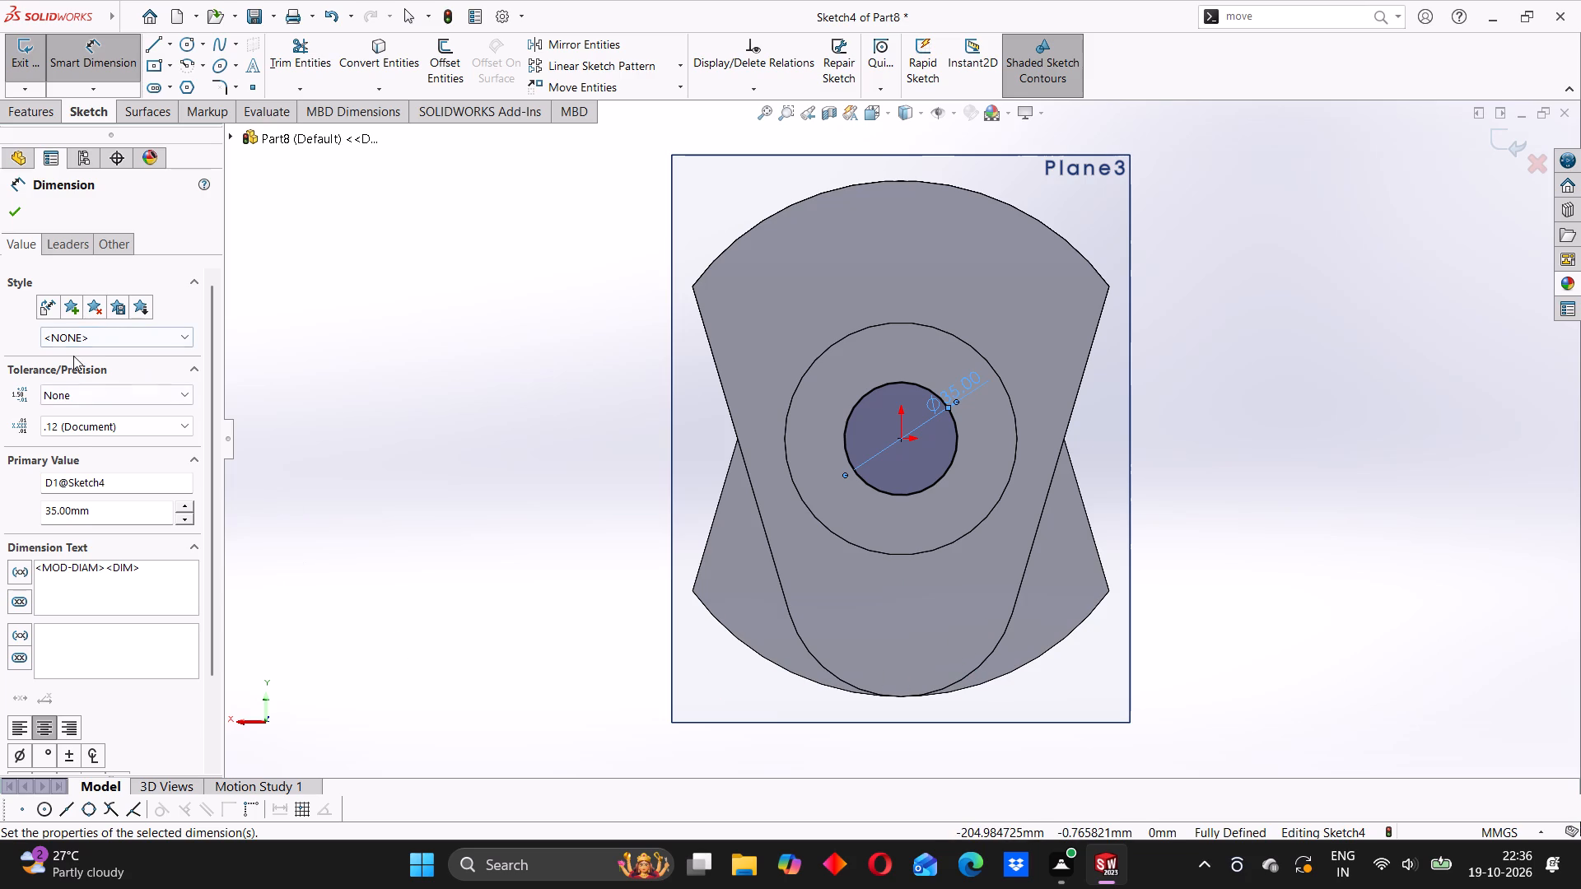
Extrude the circle outward 80 mm blind with Merge result on as the crankshaft's end shaft.
click(33, 108)
click(40, 63)
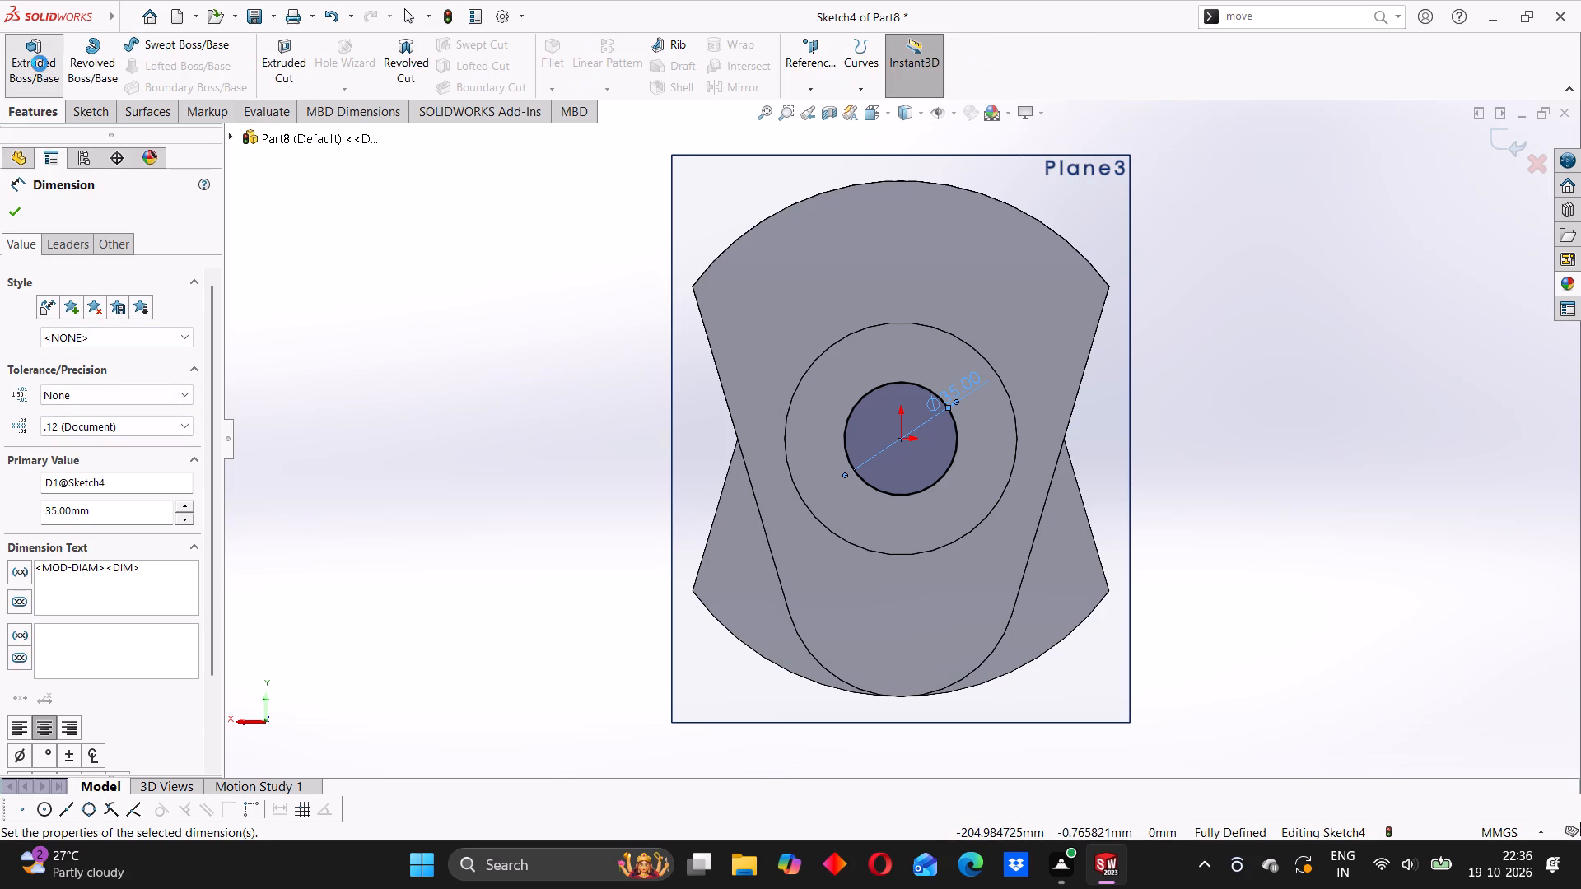
middle_drag(1016, 508, 949, 547)
scroll(536, 557, up, 3)
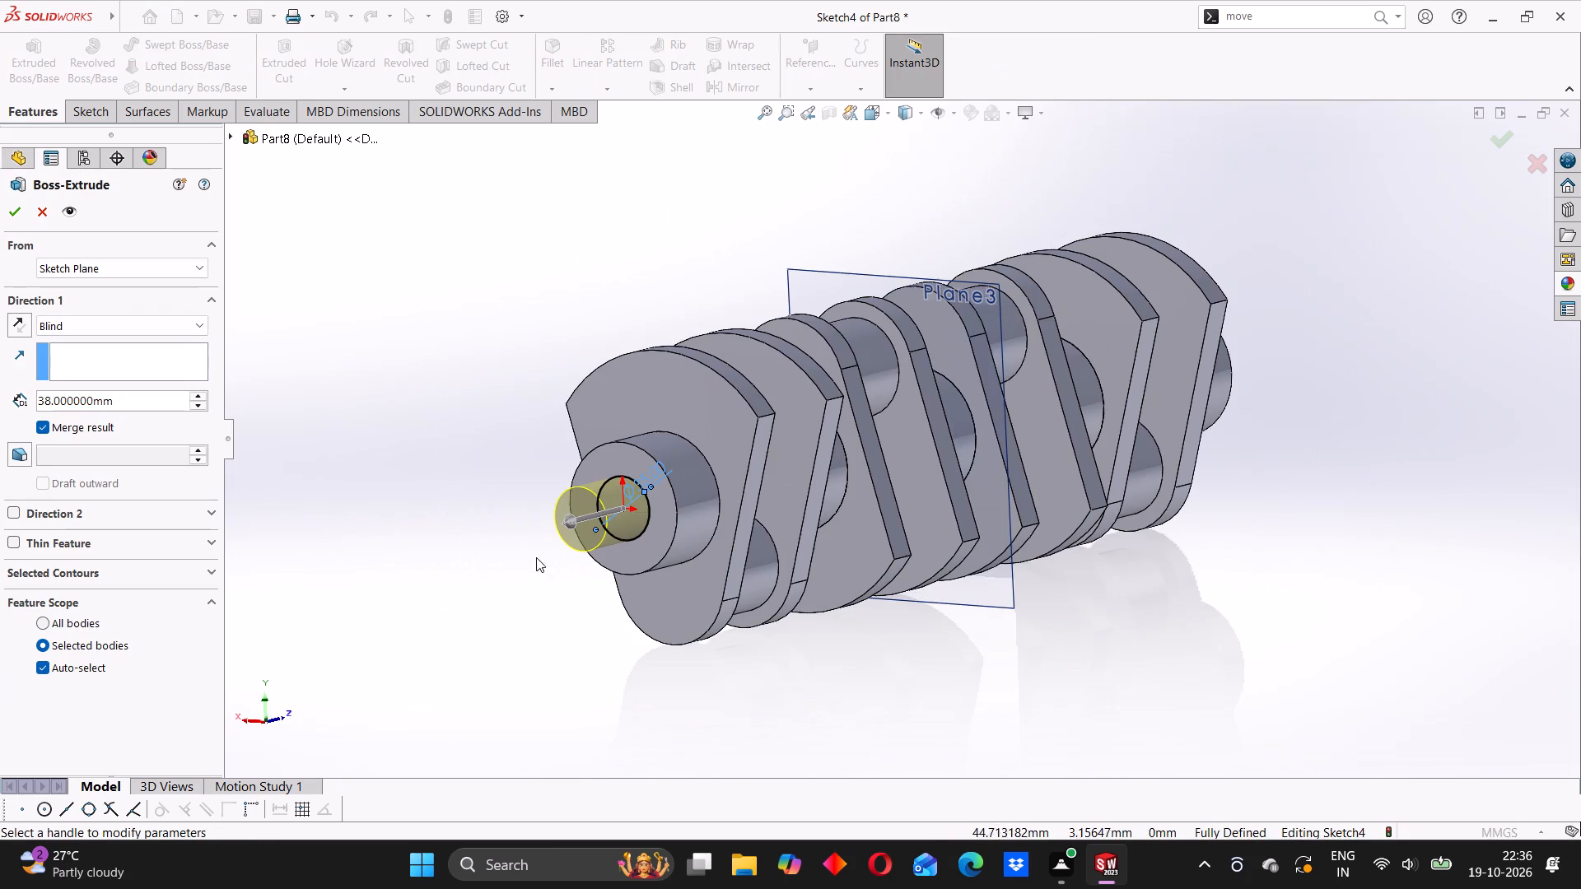
drag(124, 399, 60, 404)
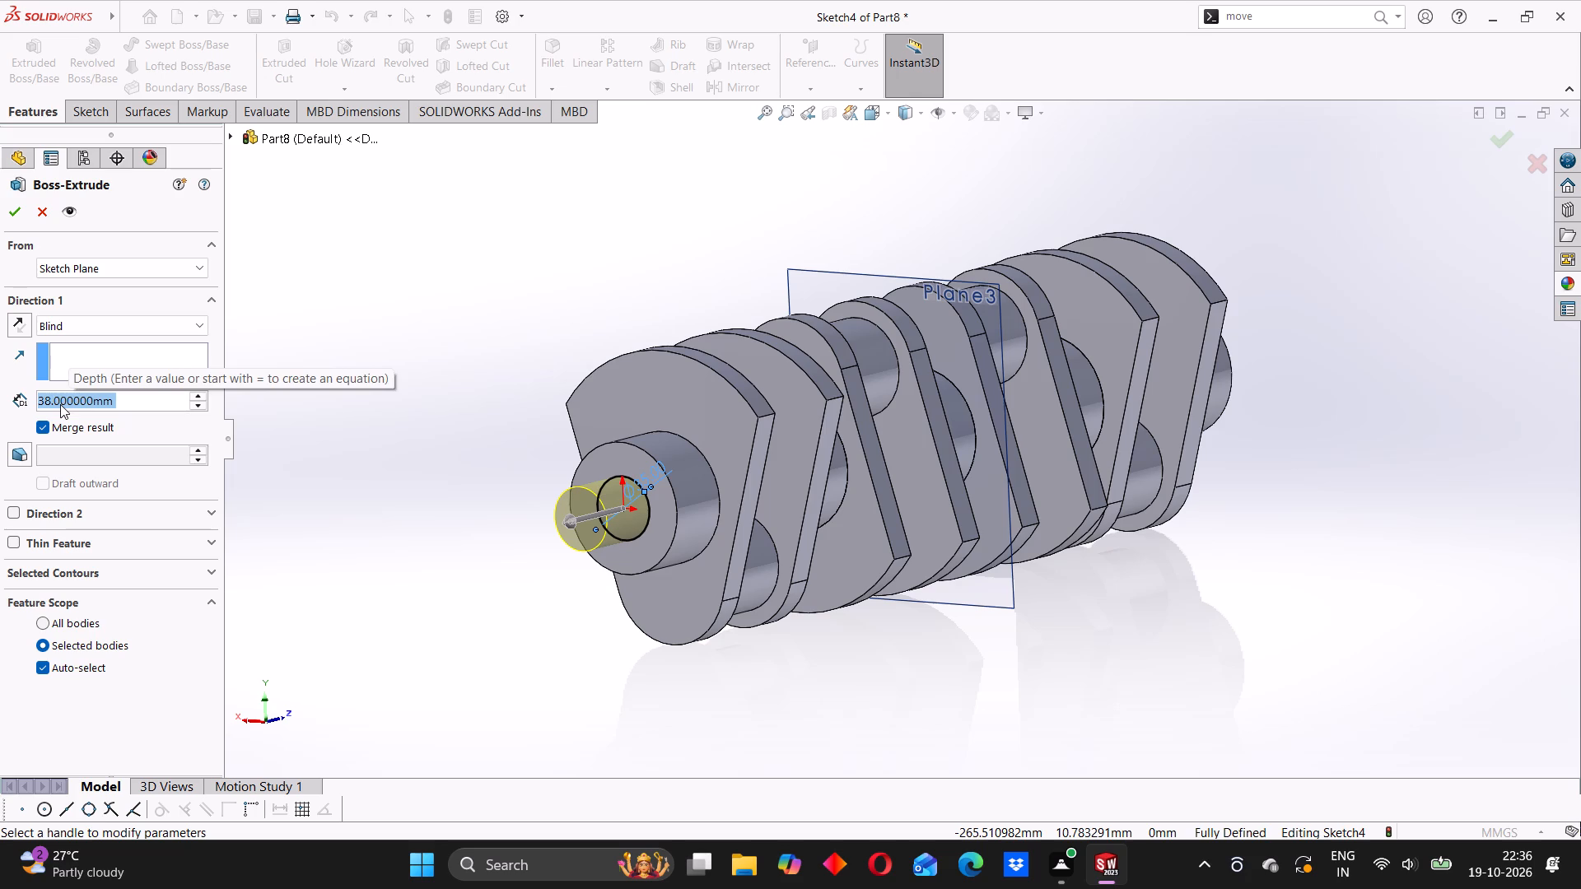
text(80)
key(Return)
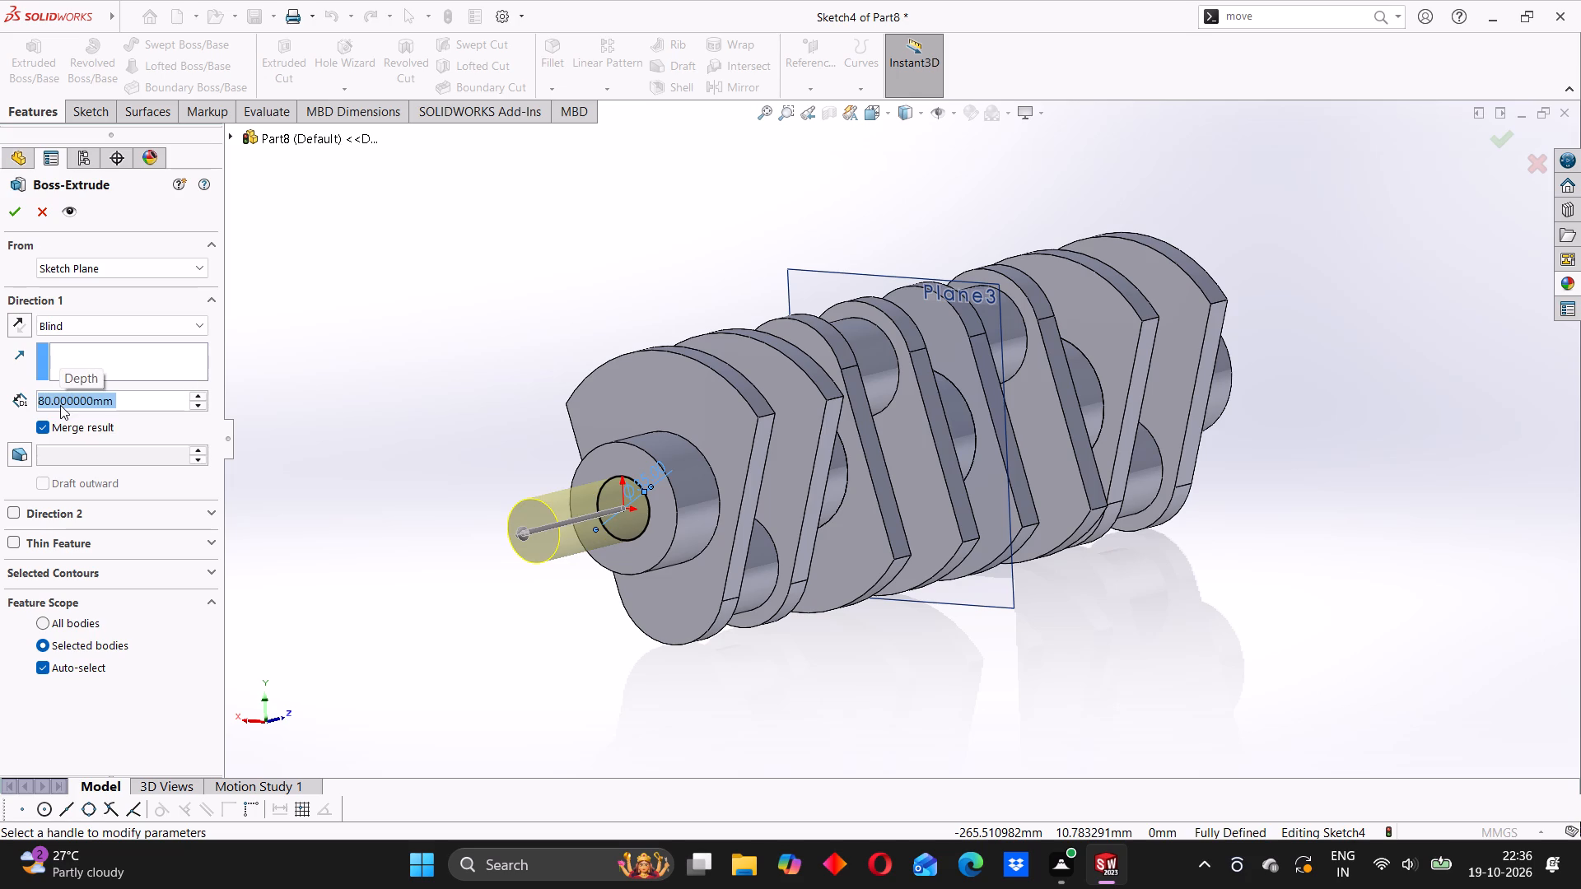
click(17, 204)
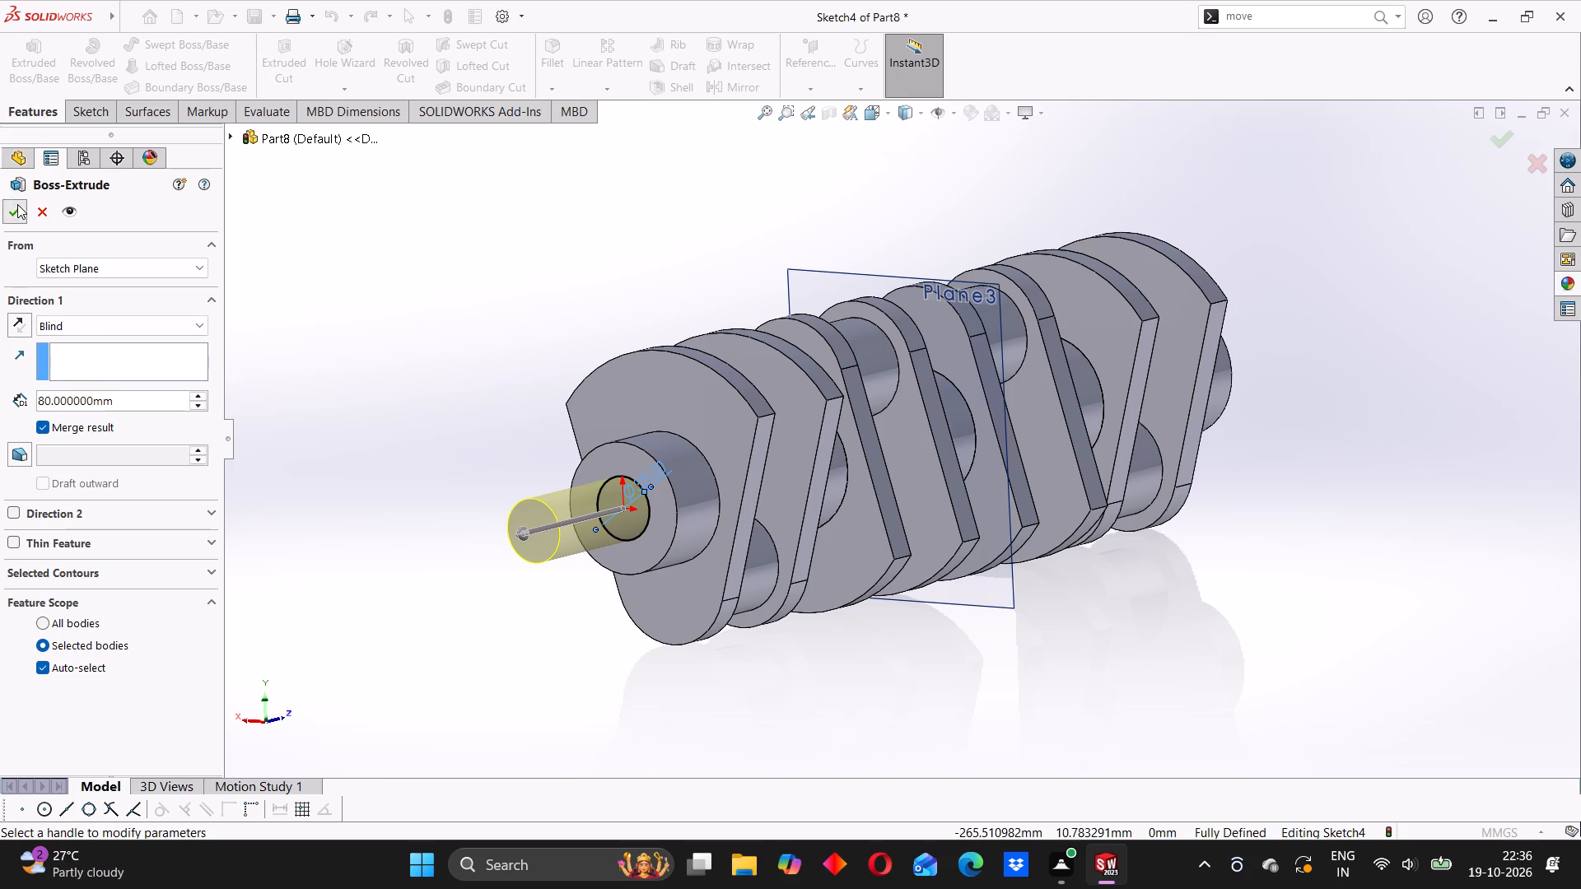
middle_drag(808, 481, 772, 483)
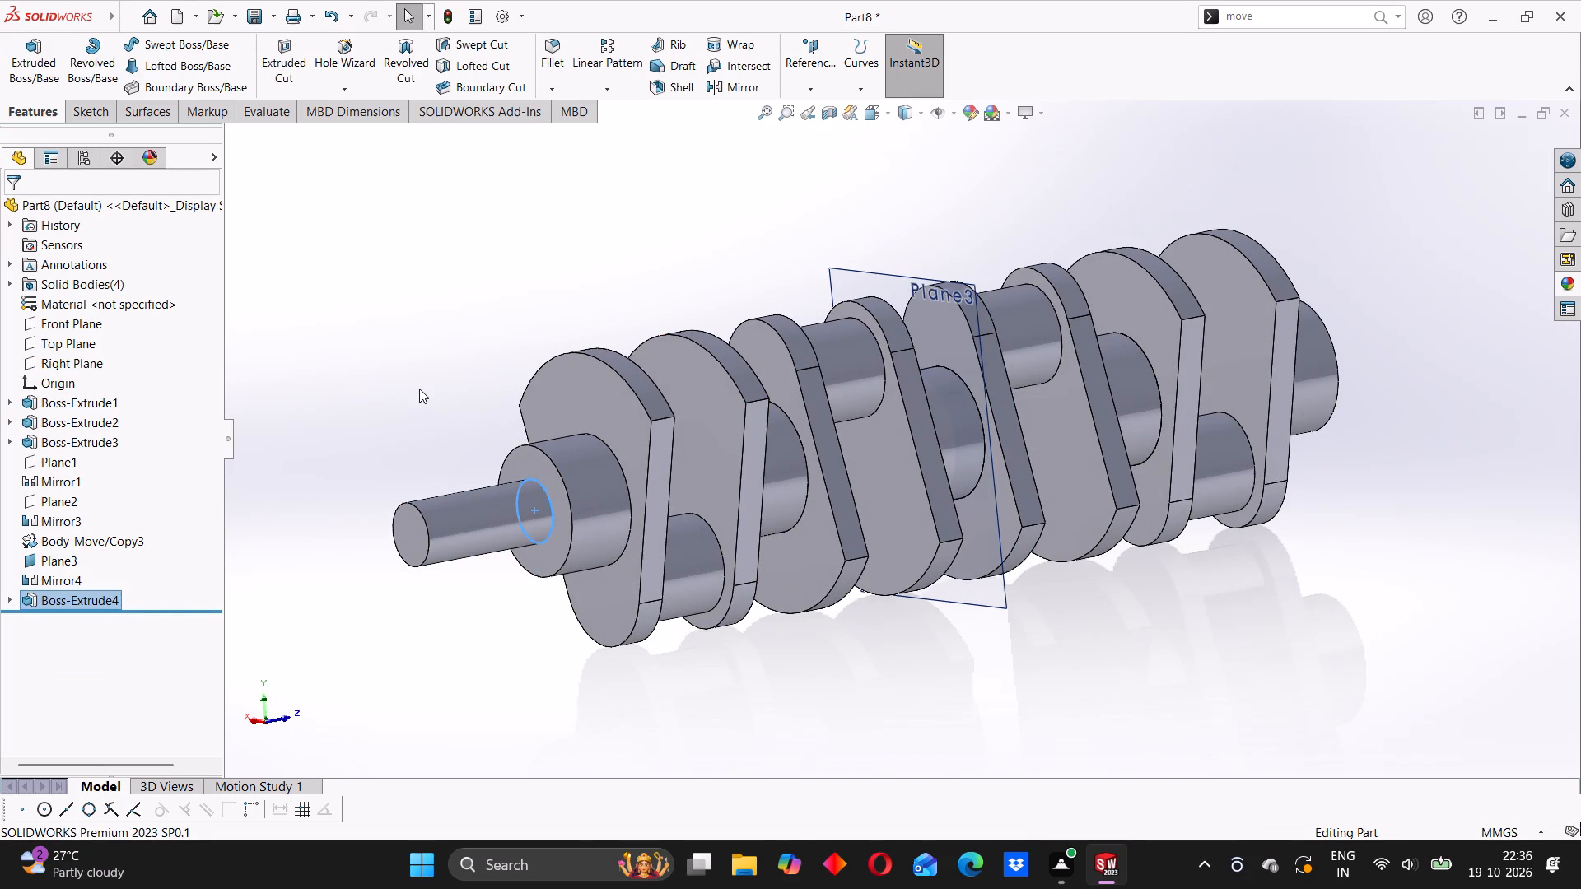
click(419, 389)
scroll(655, 531, up, 2)
middle_drag(726, 511, 666, 548)
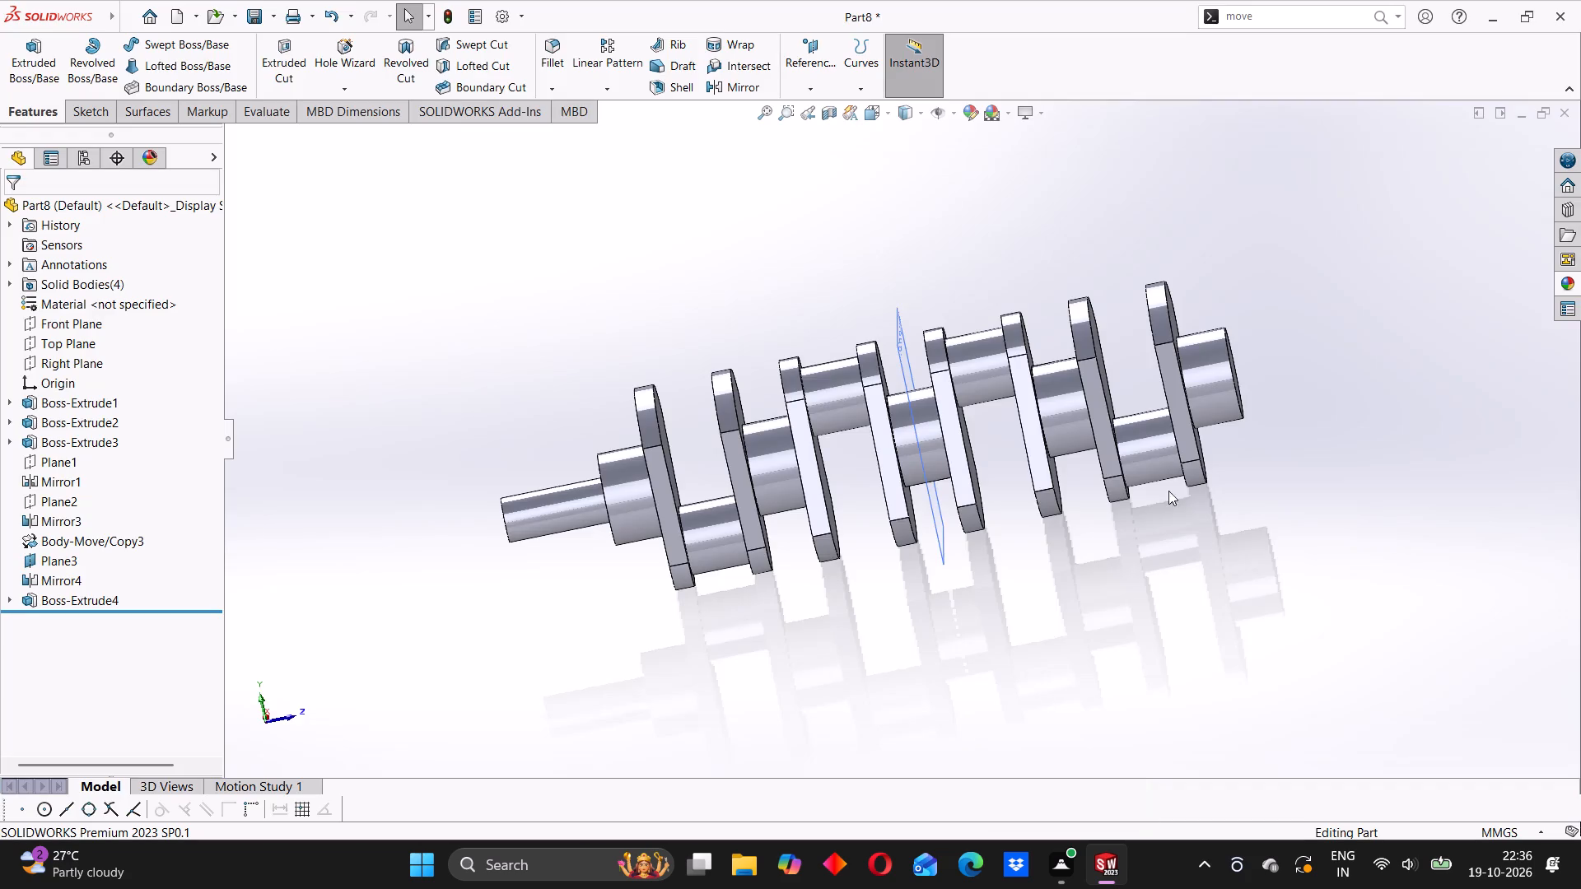
Examine the full-length crankshaft and its end shaft from several angles.
scroll(1016, 492, up, 2)
middle_drag(814, 453, 883, 421)
scroll(833, 430, down, 2)
middle_drag(884, 557, 851, 523)
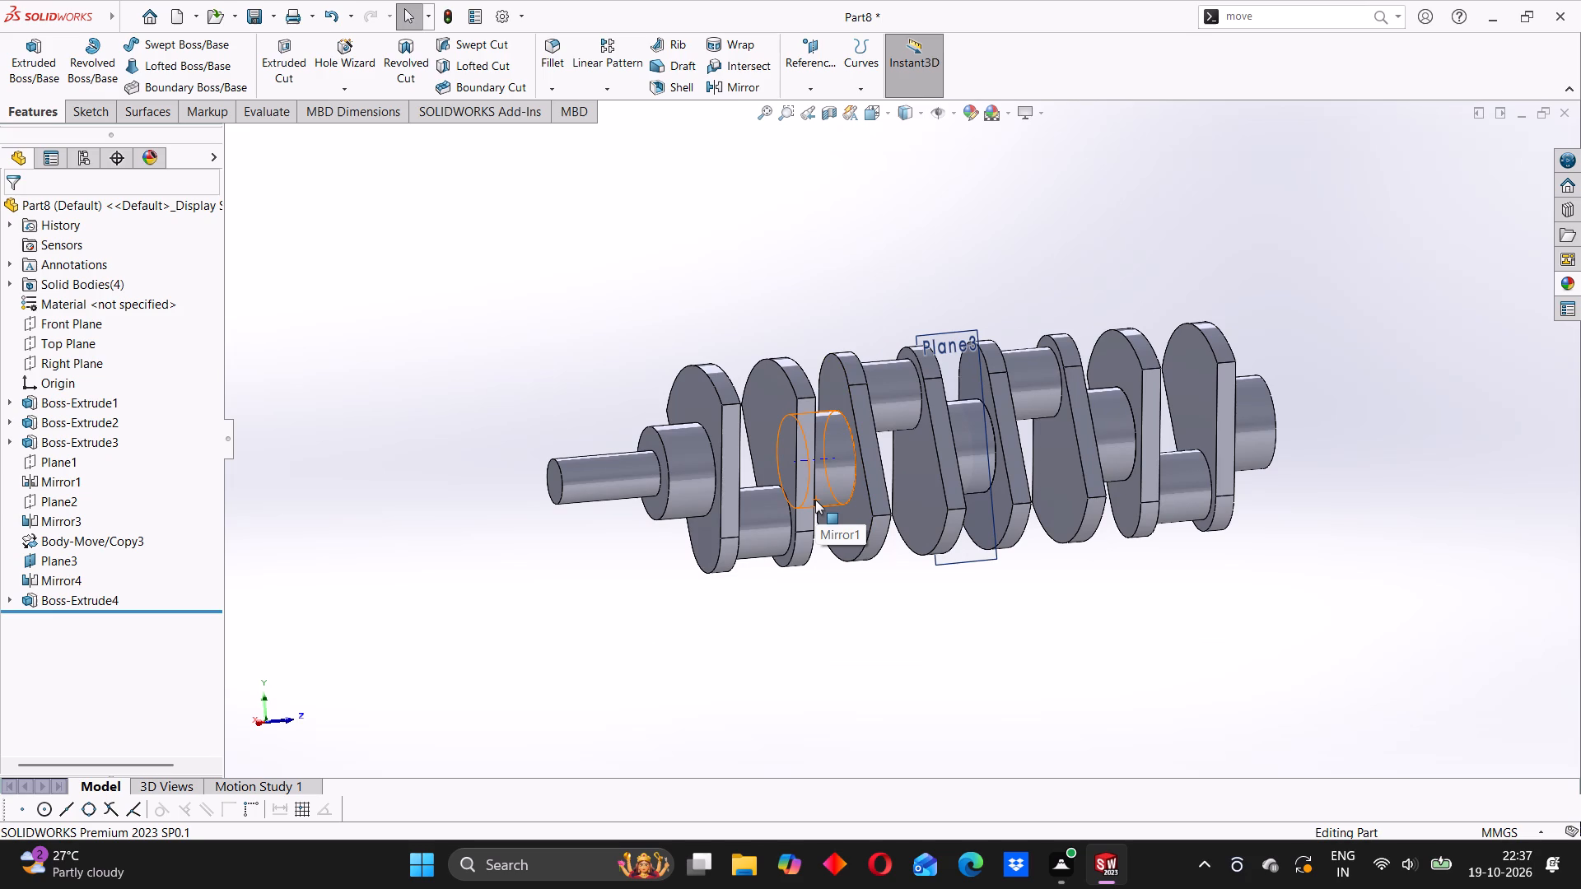
scroll(815, 504, up, 1)
scroll(732, 463, down, 1)
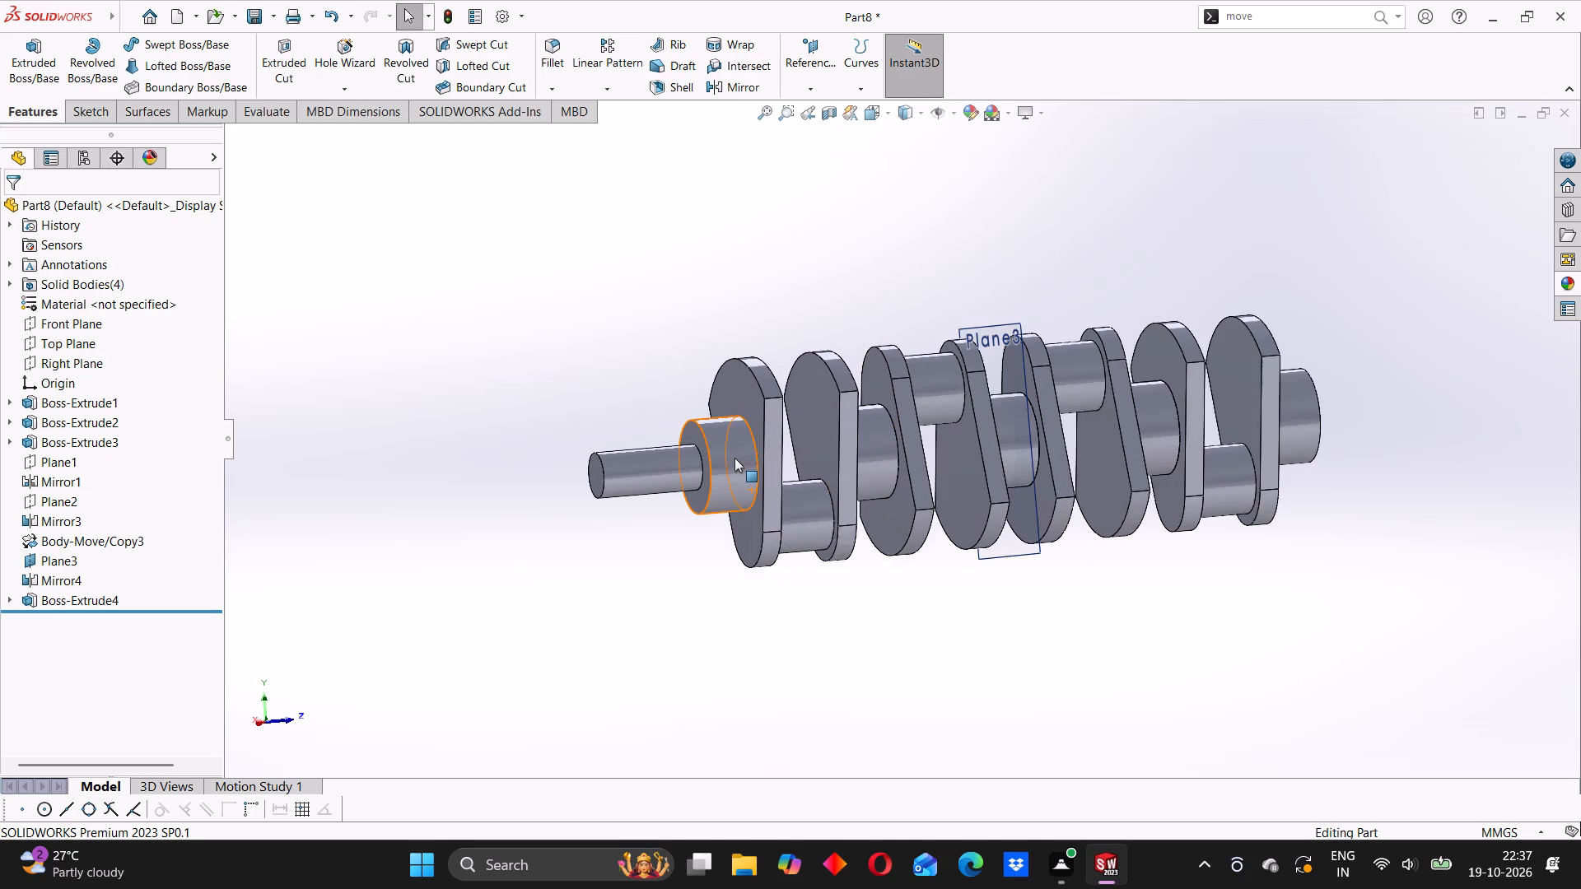
middle_drag(733, 437, 784, 482)
scroll(777, 459, up, 1)
middle_drag(849, 484, 816, 489)
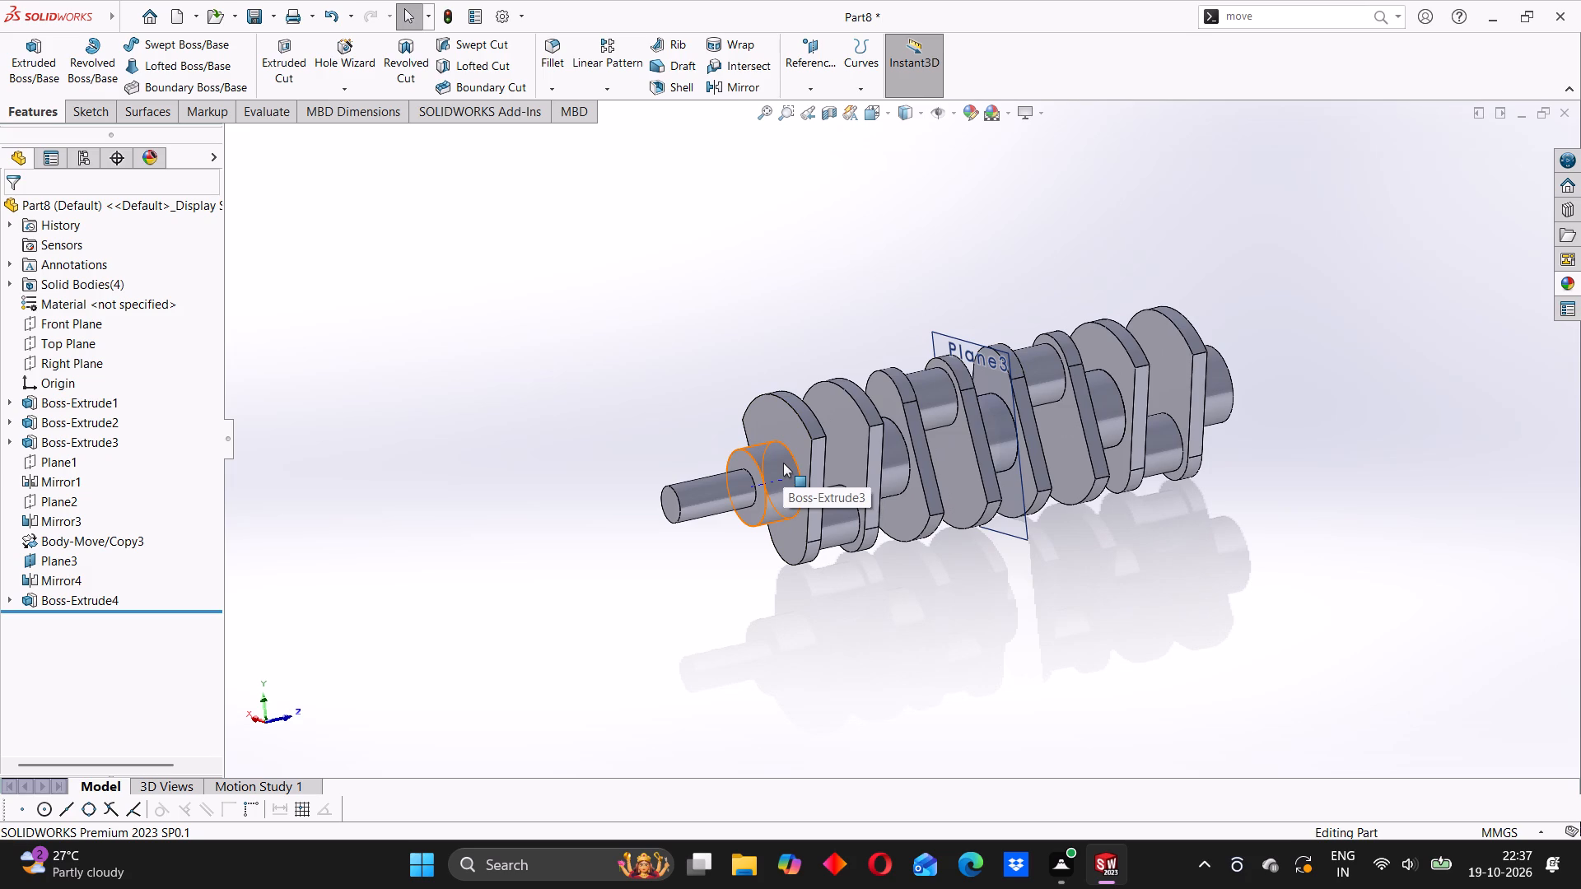
scroll(790, 470, up, 1)
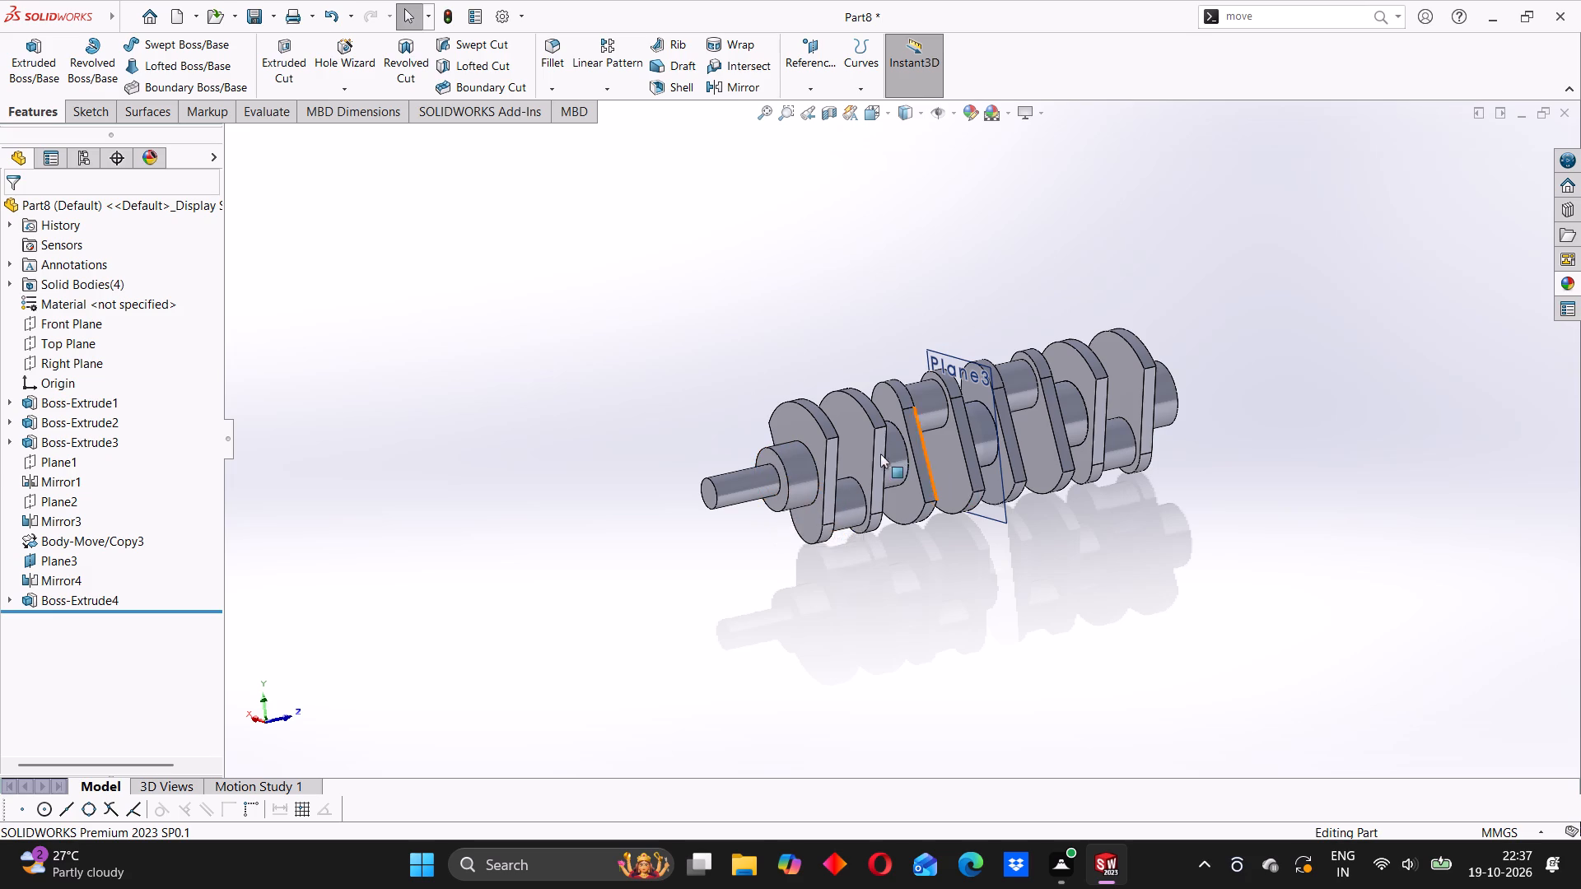
Set the end shaft's sketch circle diameter to 32 mm.
scroll(787, 426, down, 3)
middle_drag(795, 547, 806, 545)
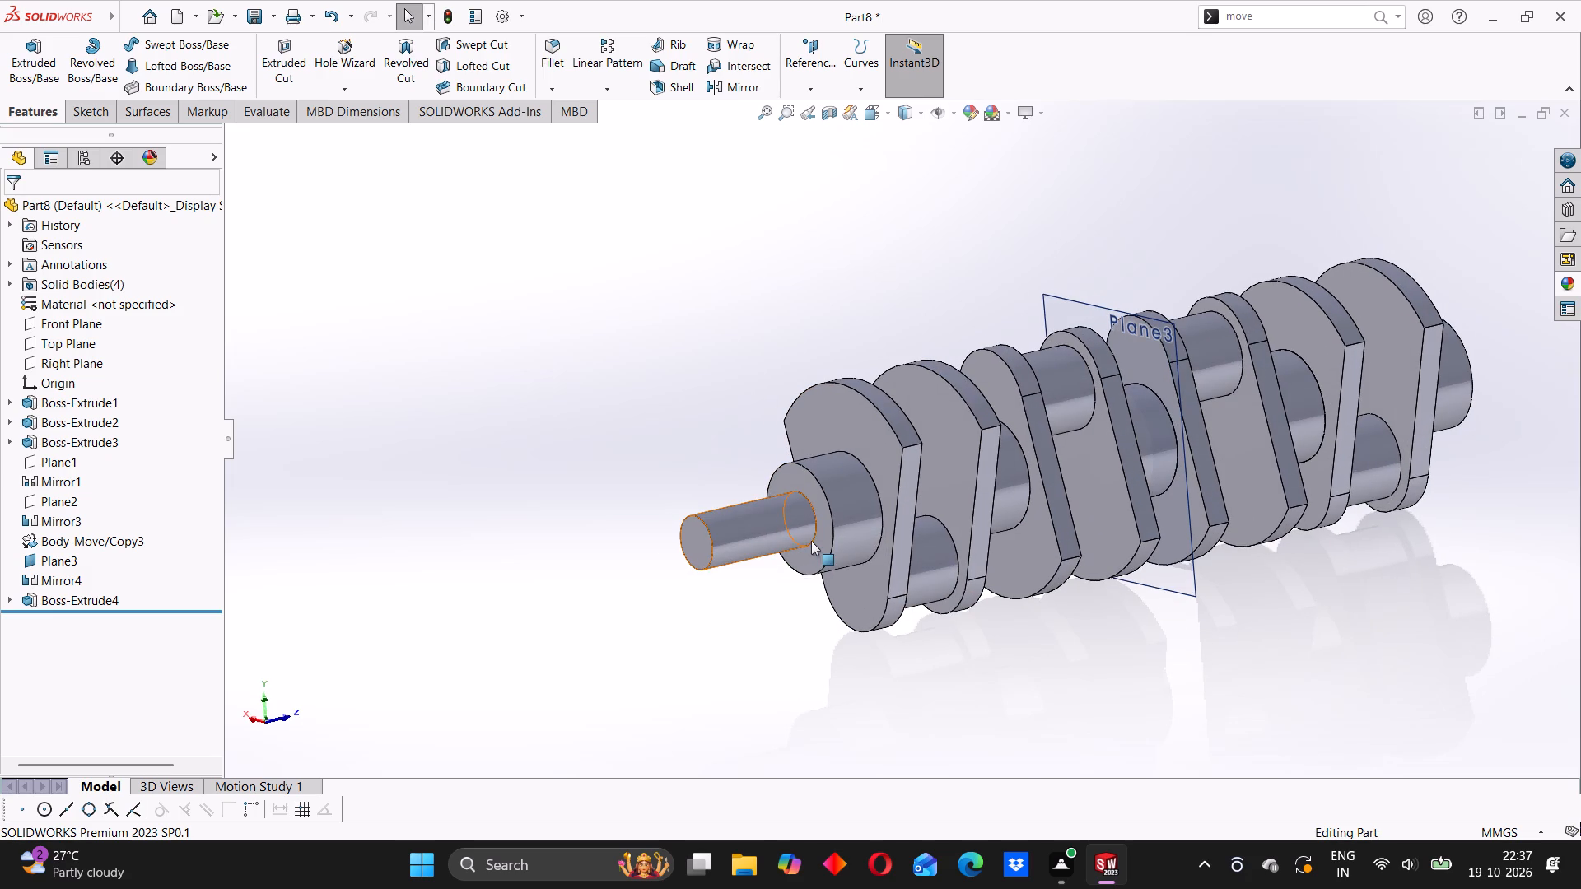
scroll(815, 530, down, 1)
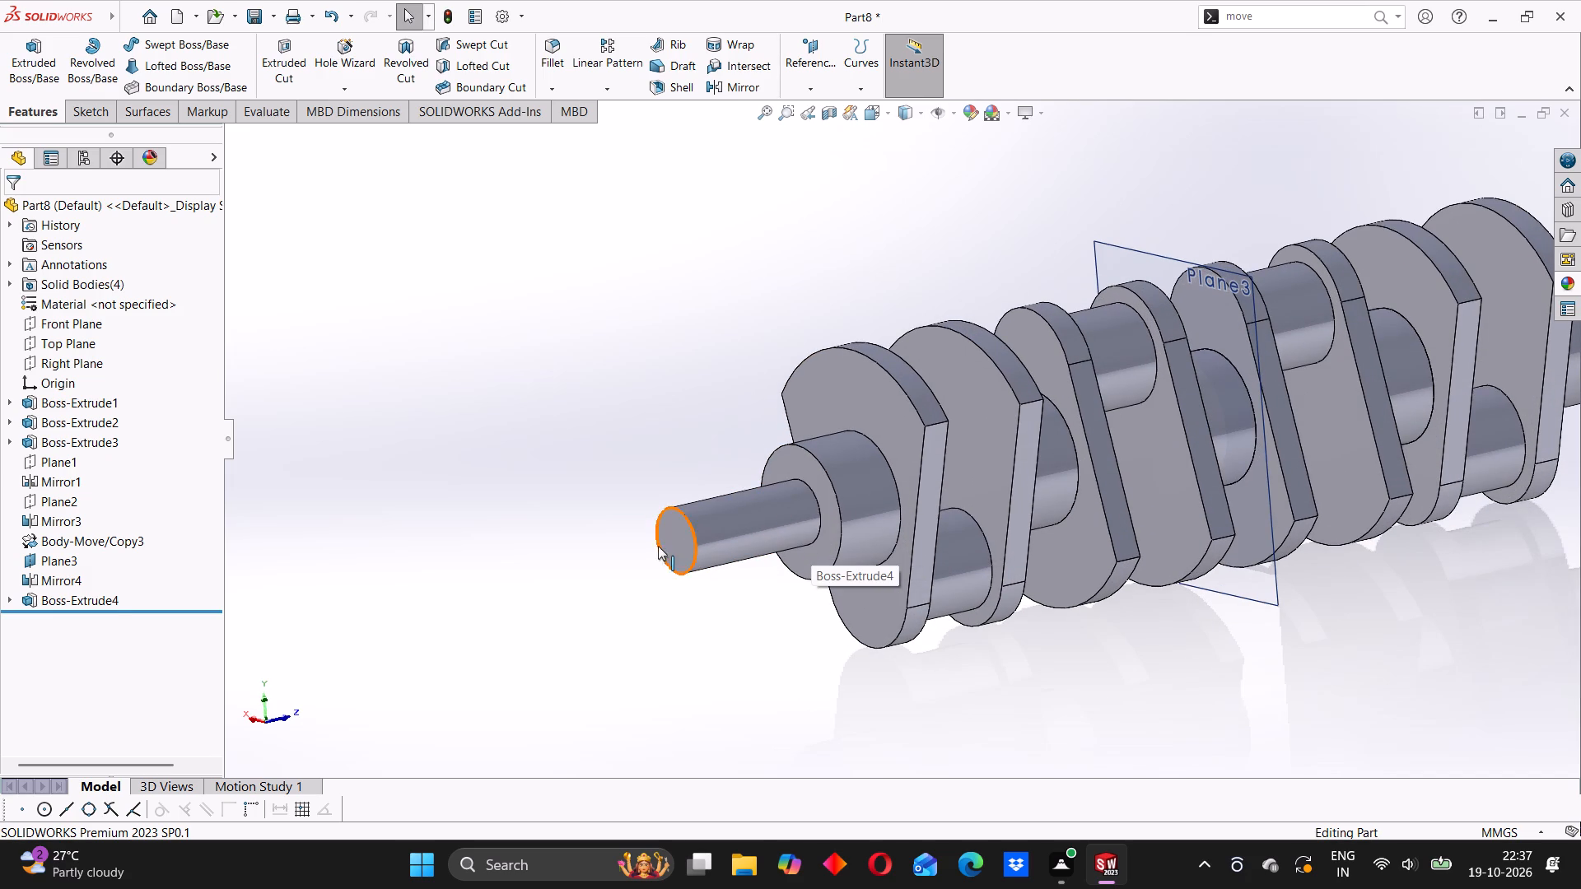
click(669, 540)
click(634, 453)
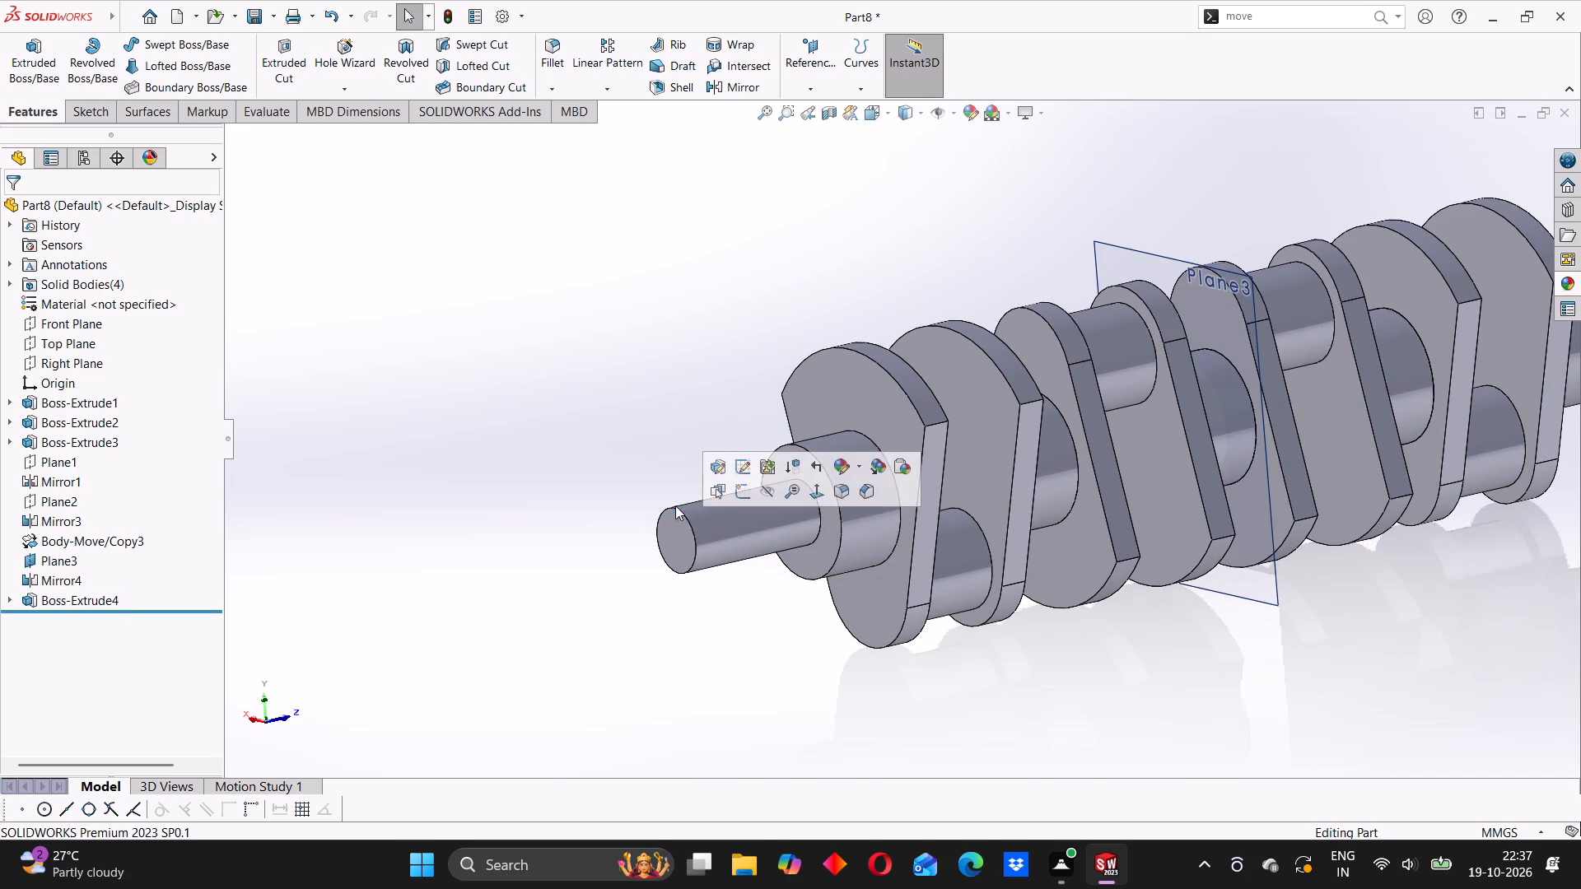
click(669, 525)
middle_drag(750, 575, 809, 549)
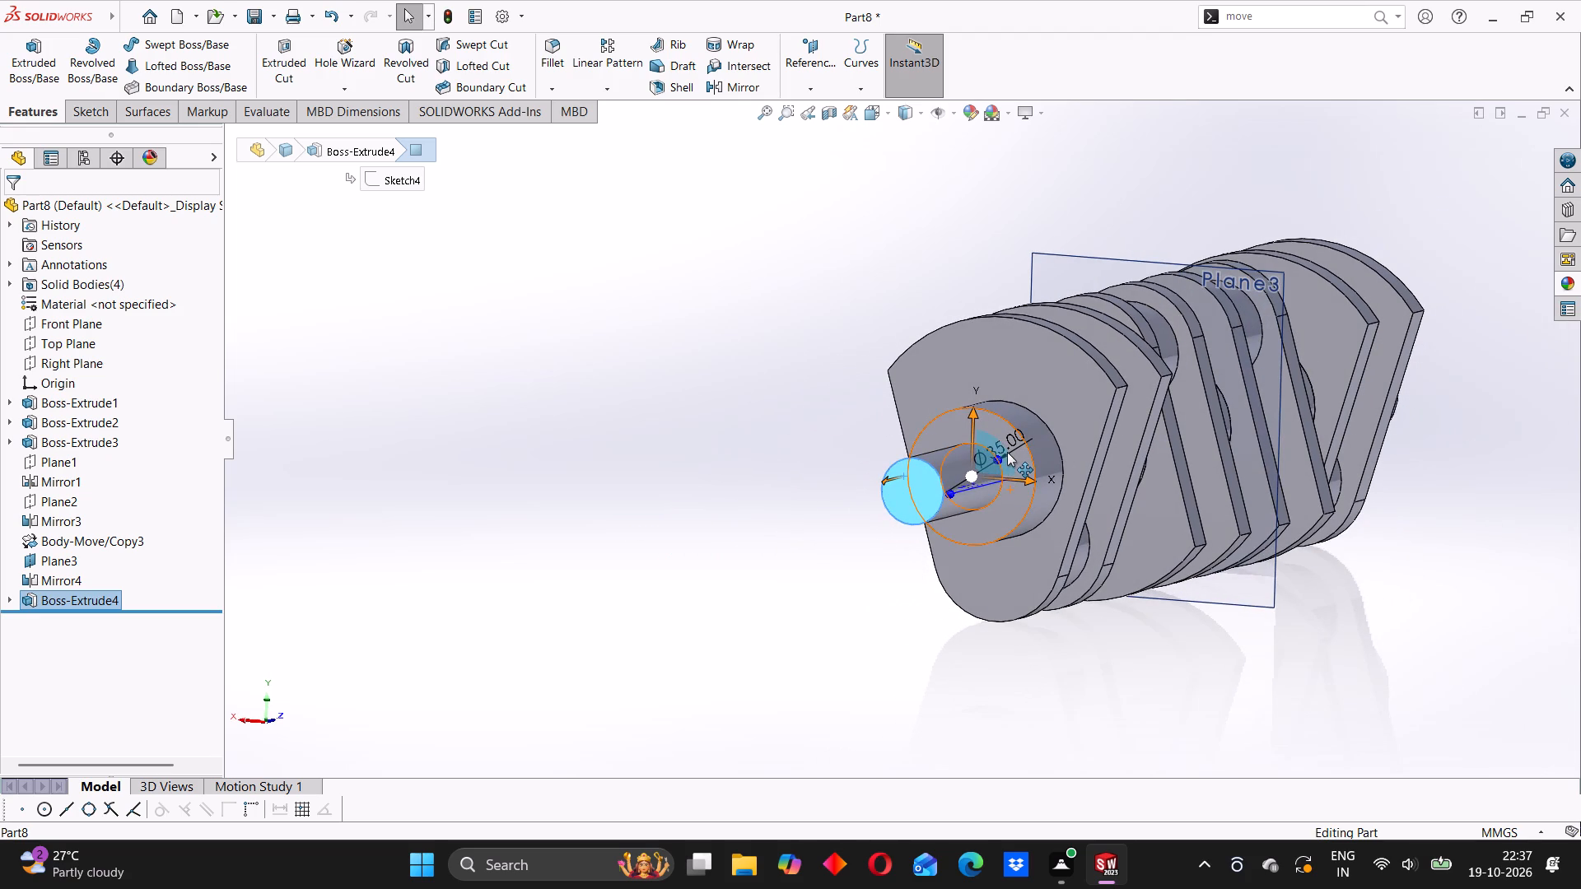
scroll(1007, 452, down, 4)
double_click(982, 445)
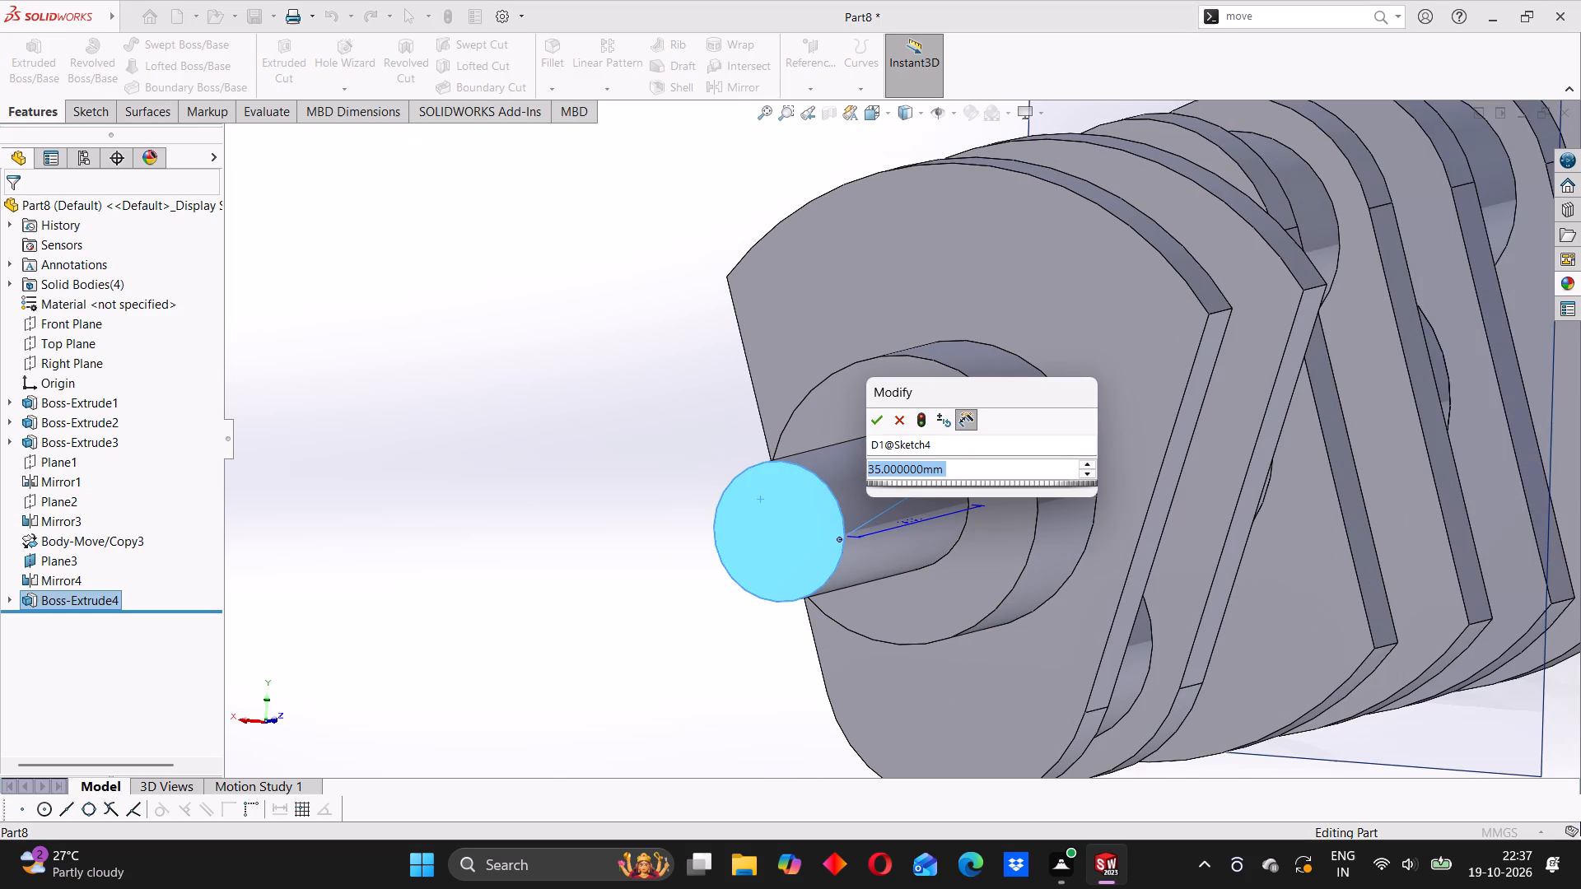
text(32)
key(Return)
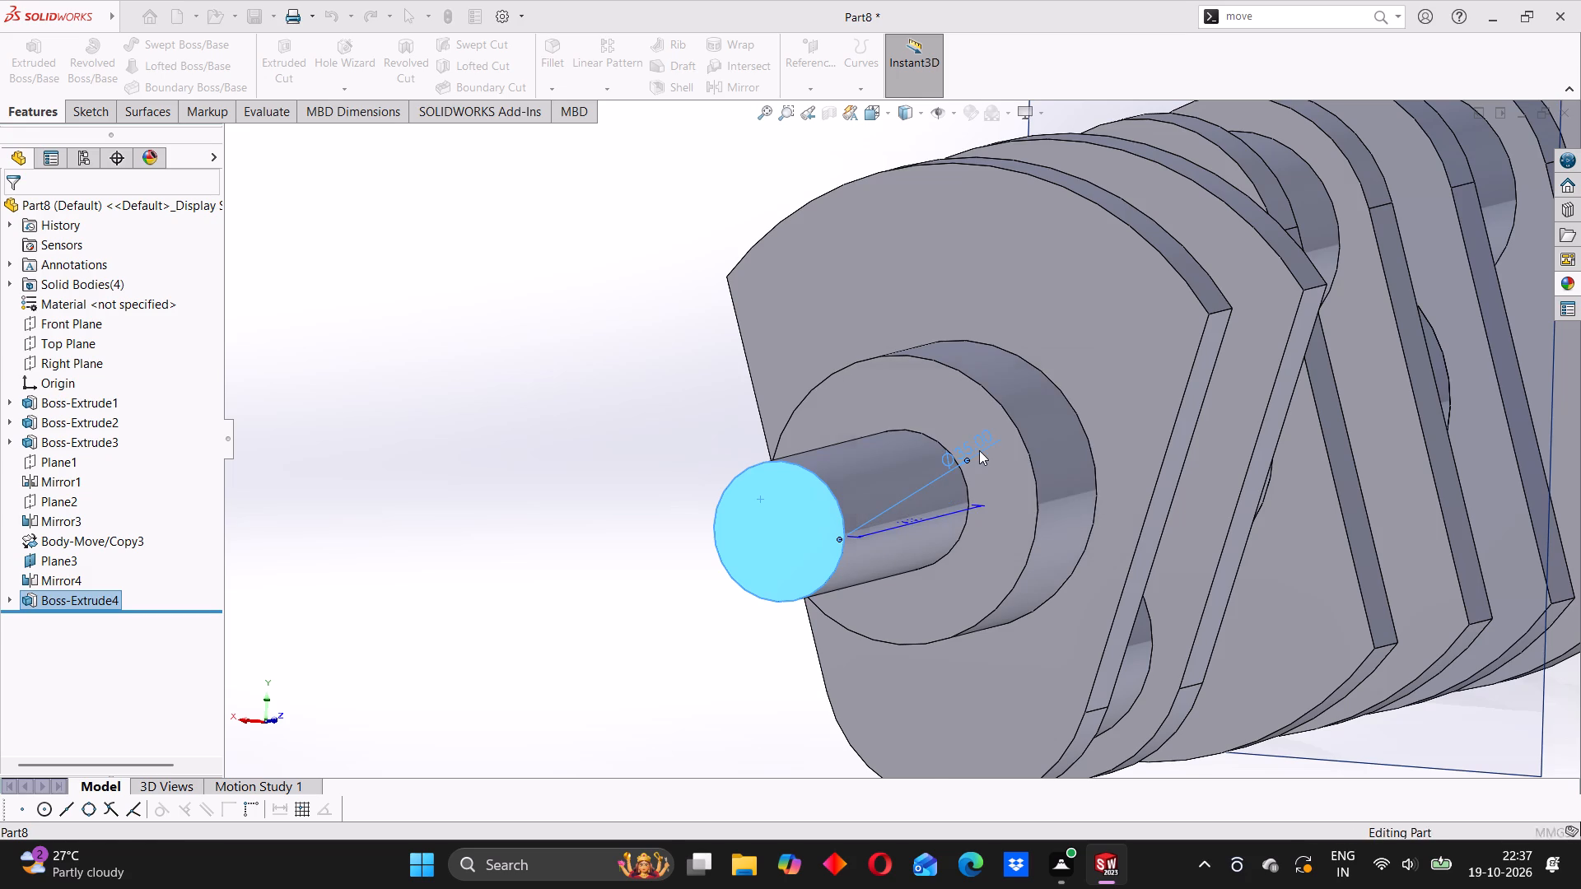
click(614, 409)
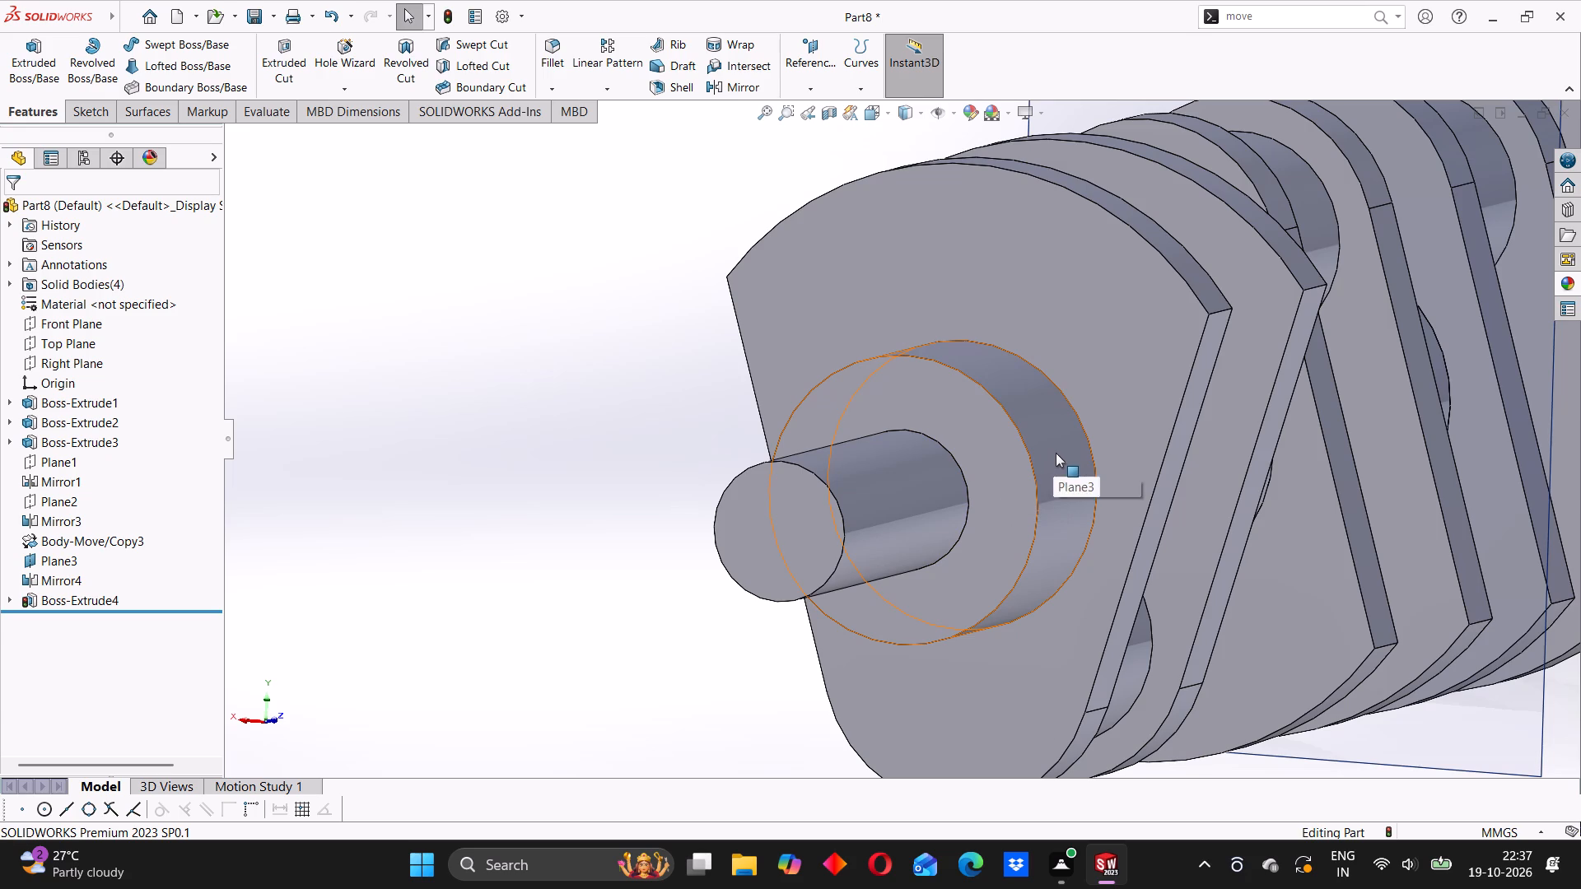
Sketch an origin-centred circle about 116 mm in diameter on the end face of the mirrored half's outer journal.
scroll(1117, 403, up, 1)
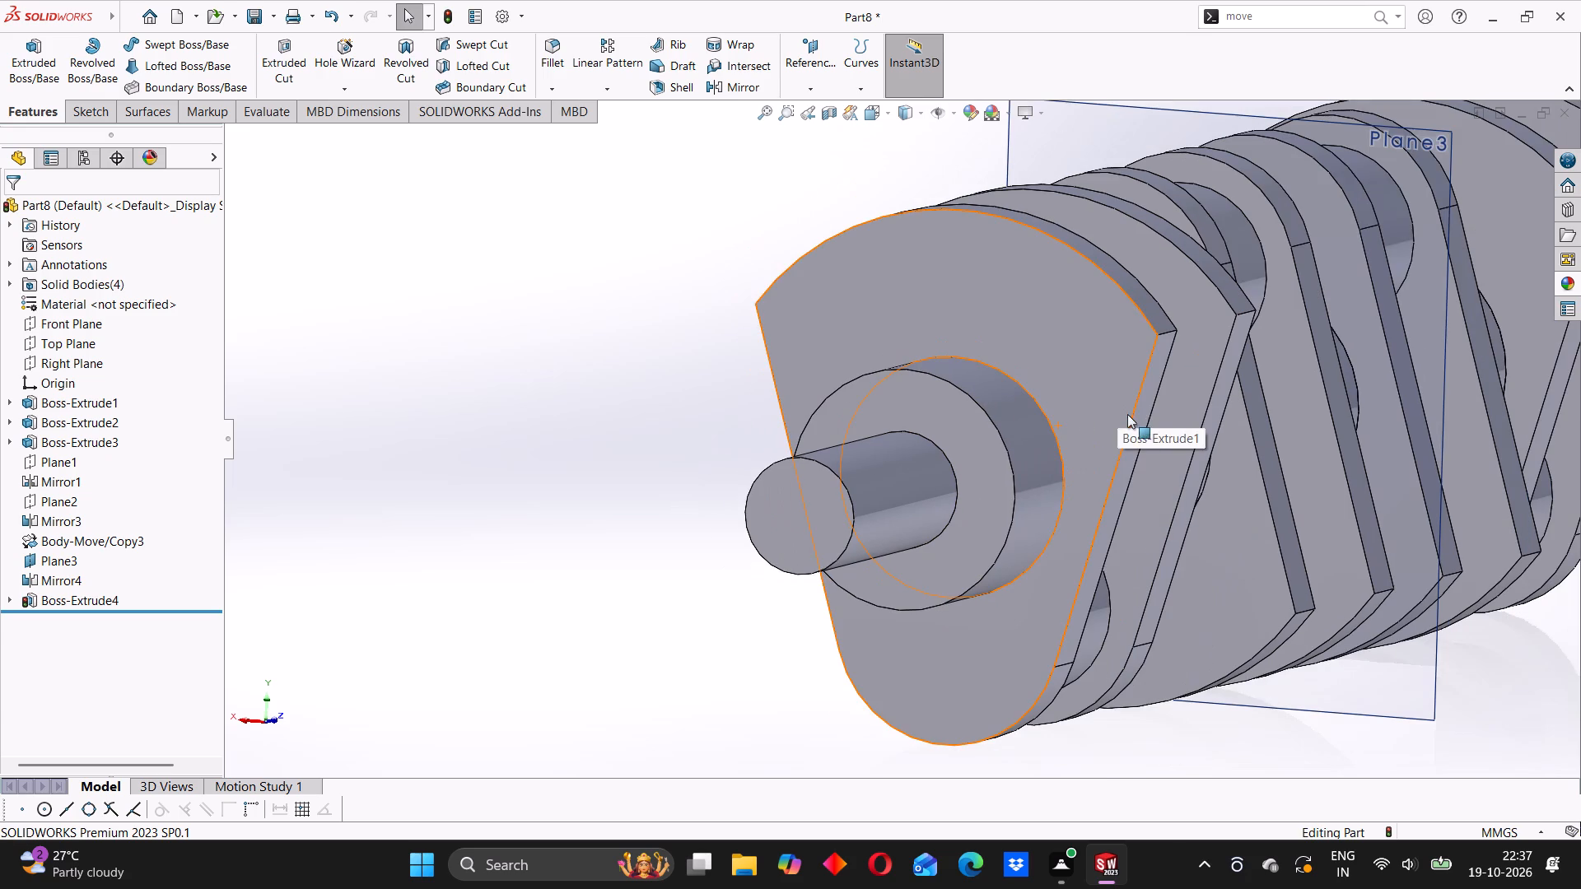
scroll(1300, 348, up, 6)
middle_drag(1285, 406, 1201, 412)
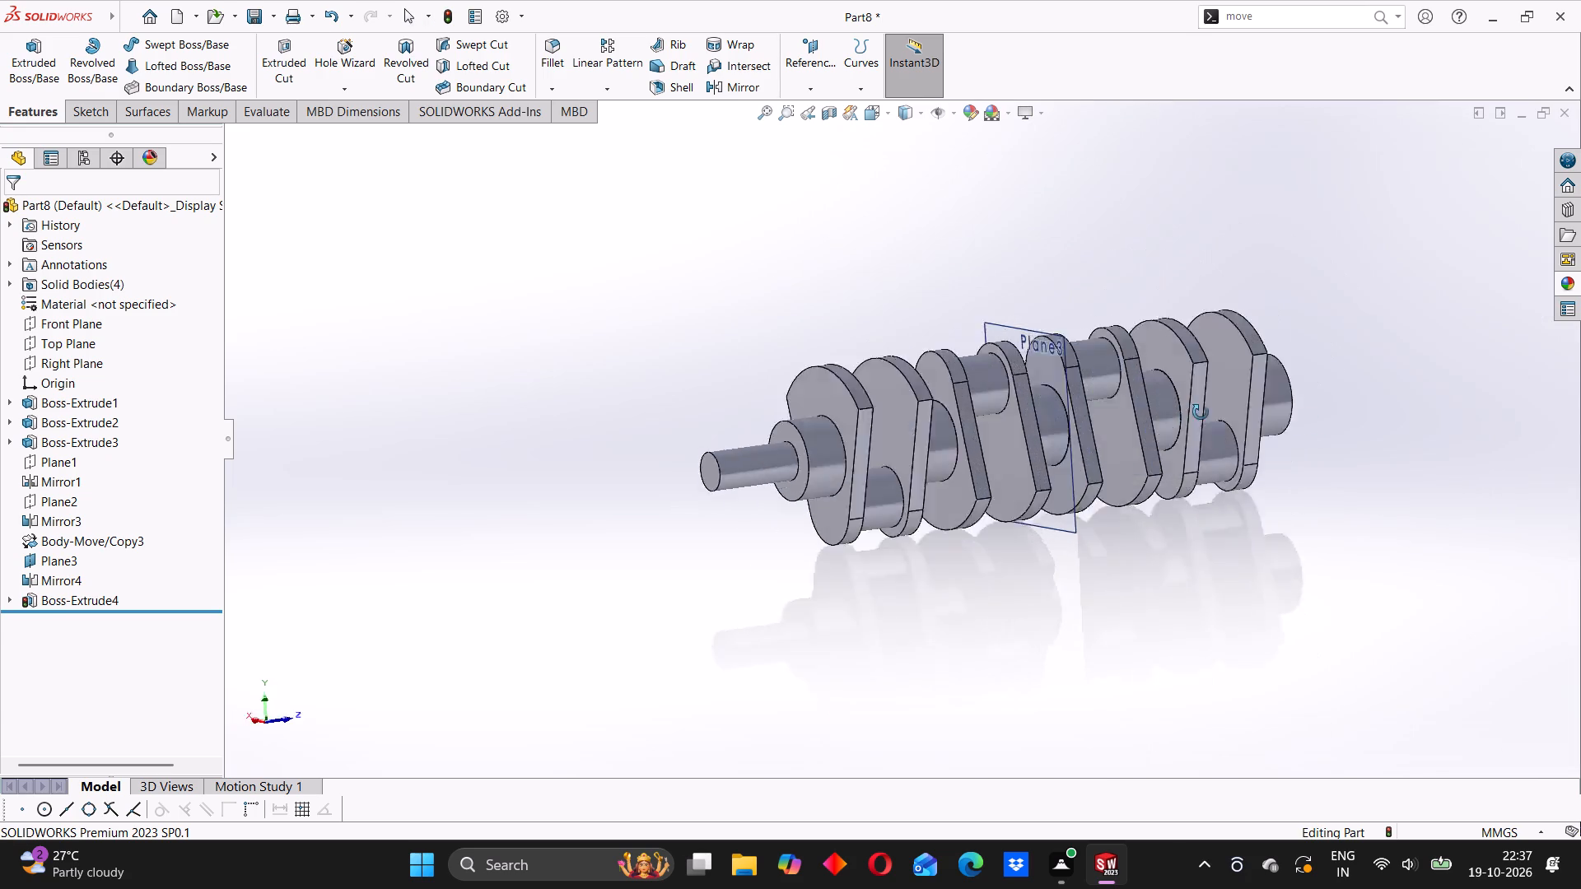
middle_drag(1201, 412, 1056, 440)
click(1159, 400)
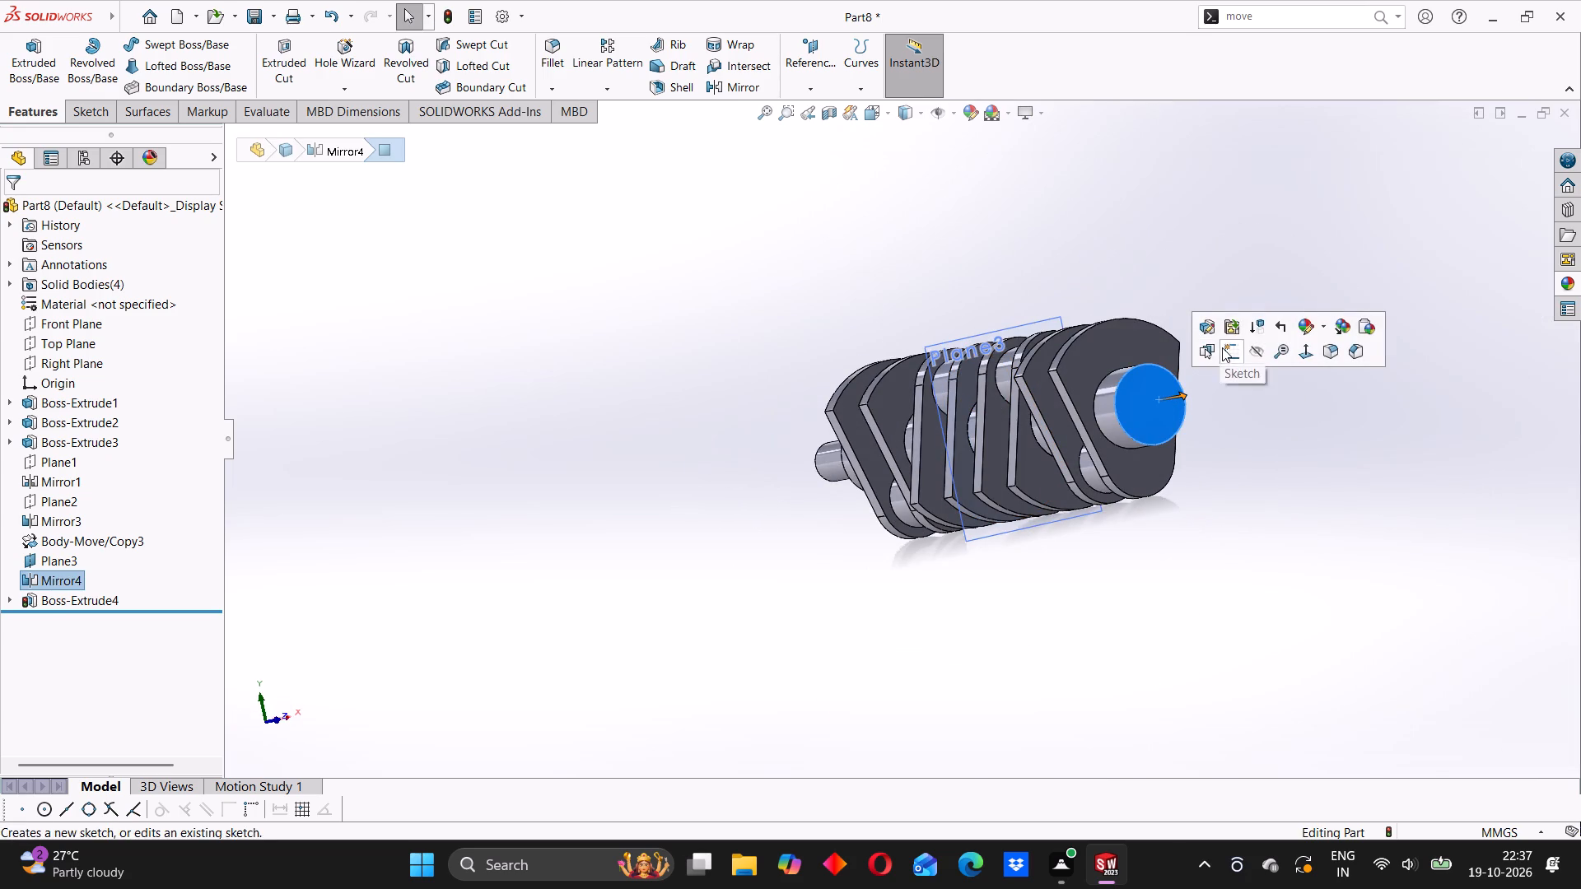
click(1222, 347)
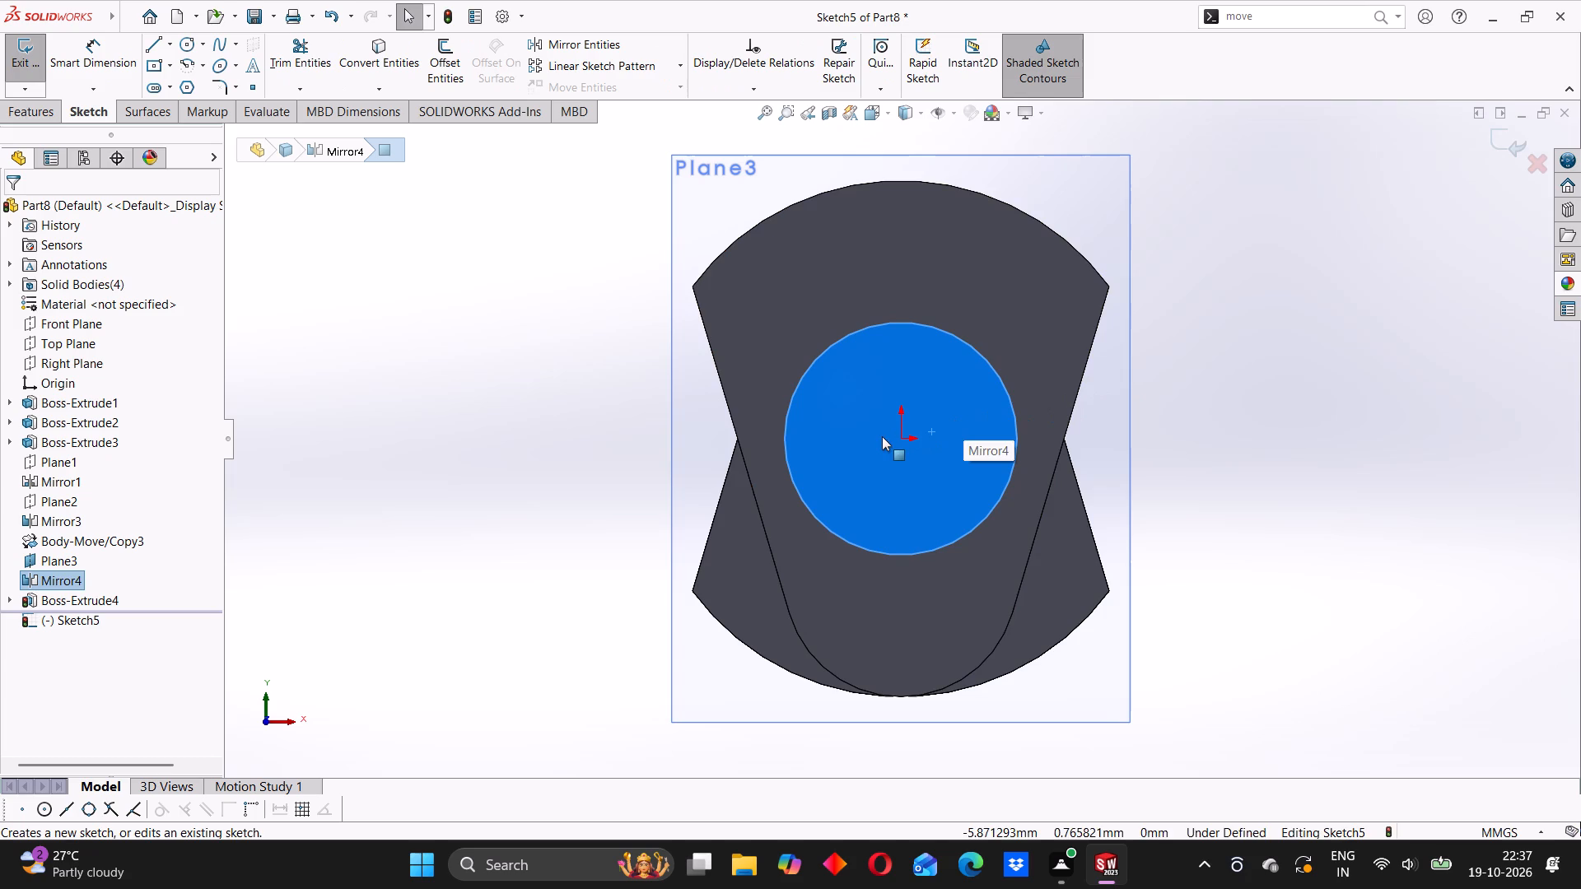
click(186, 47)
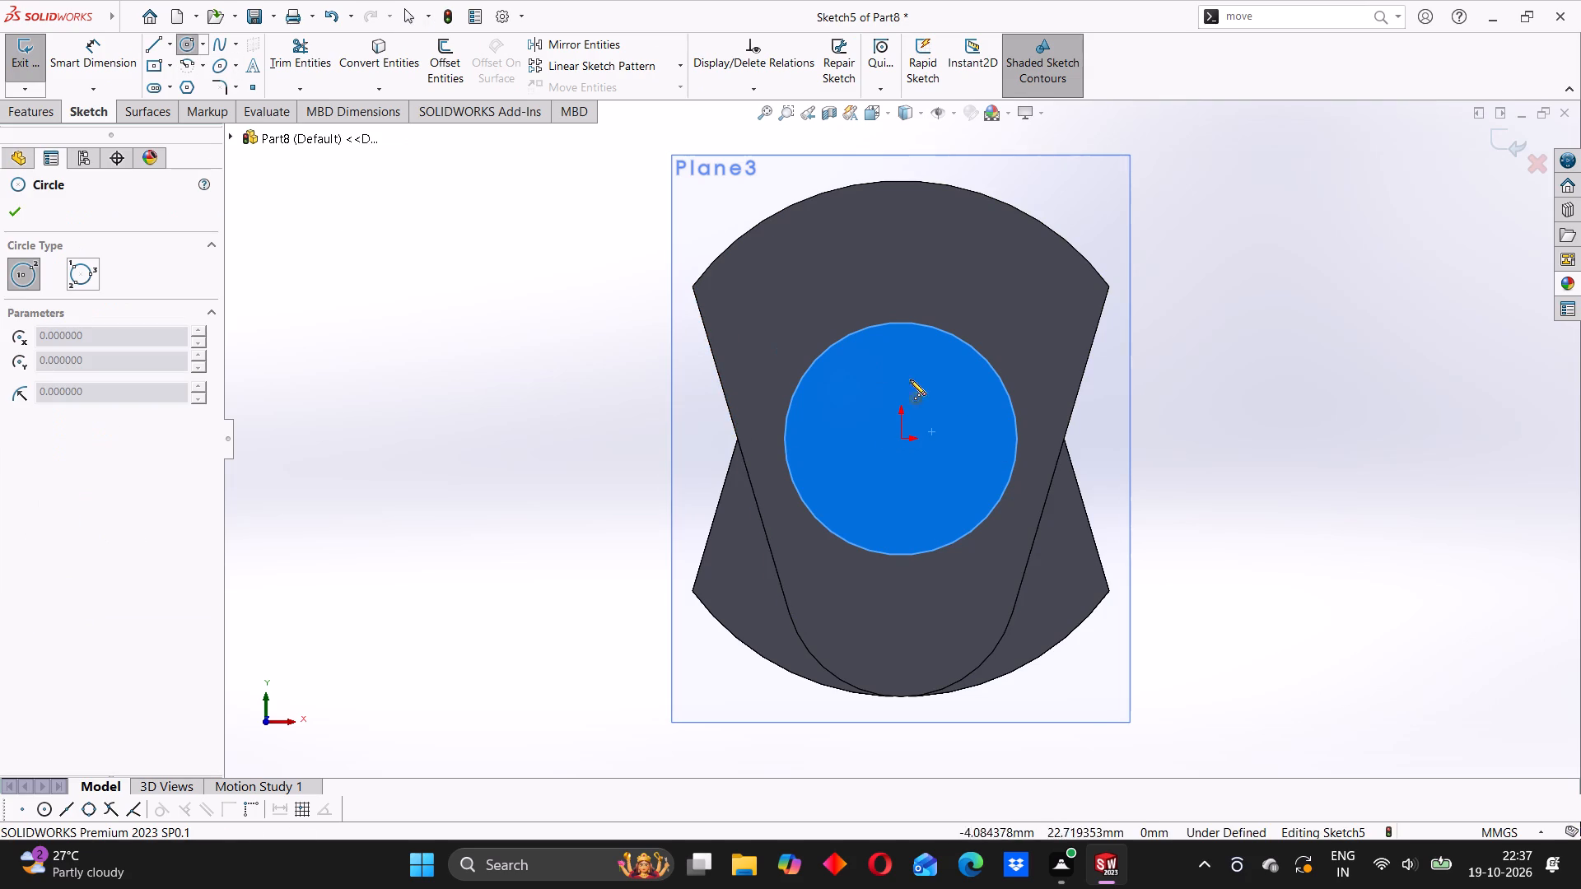
click(903, 438)
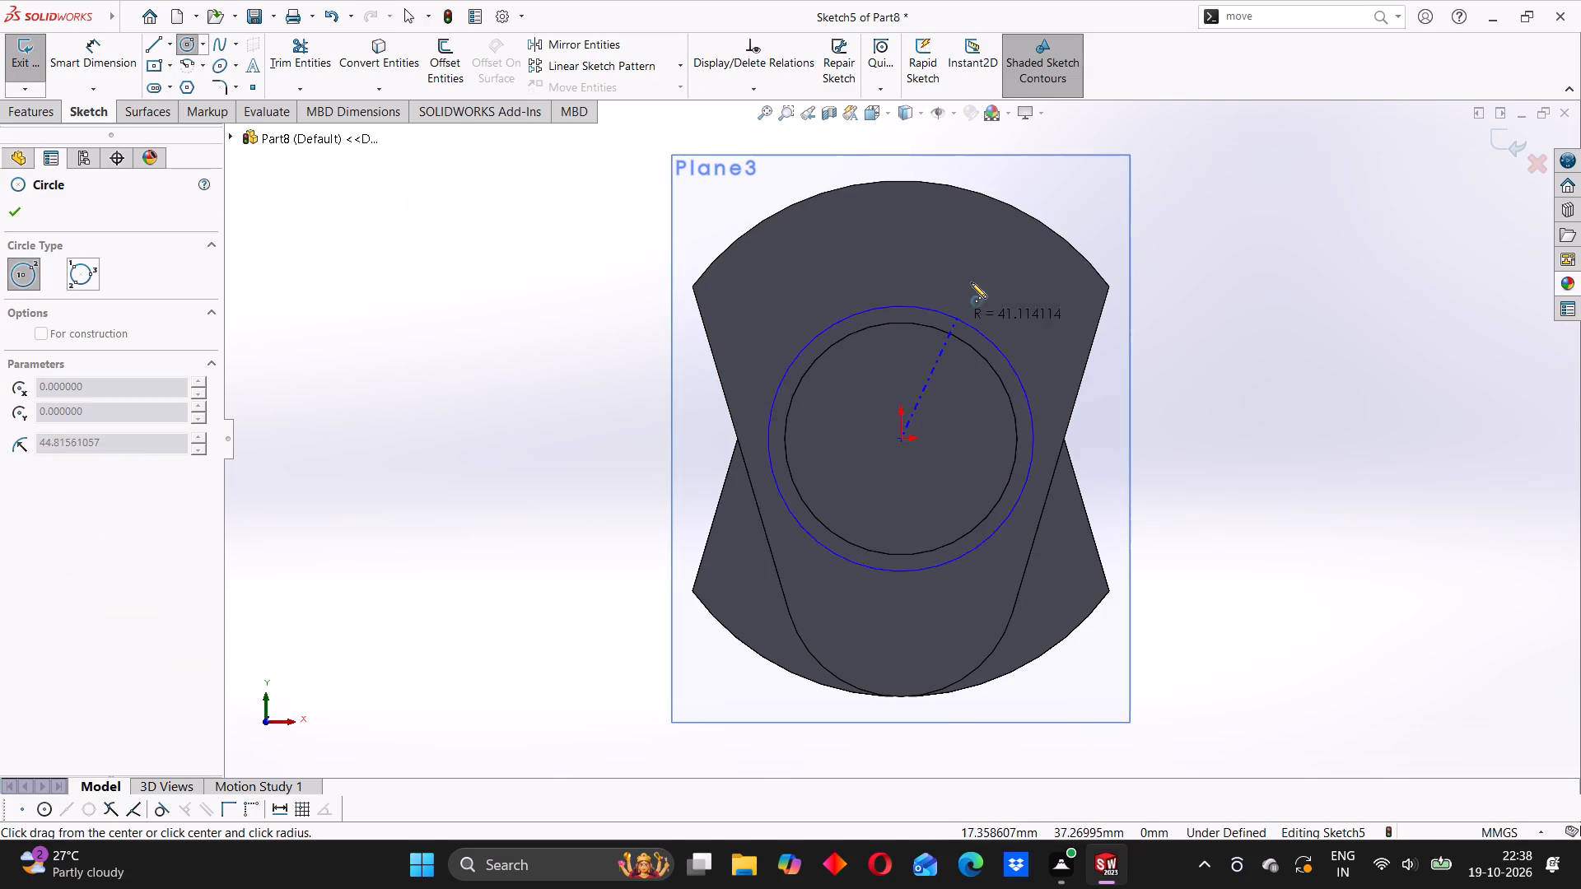
click(972, 266)
Dimension the circle's diameter to 114 mm.
click(98, 63)
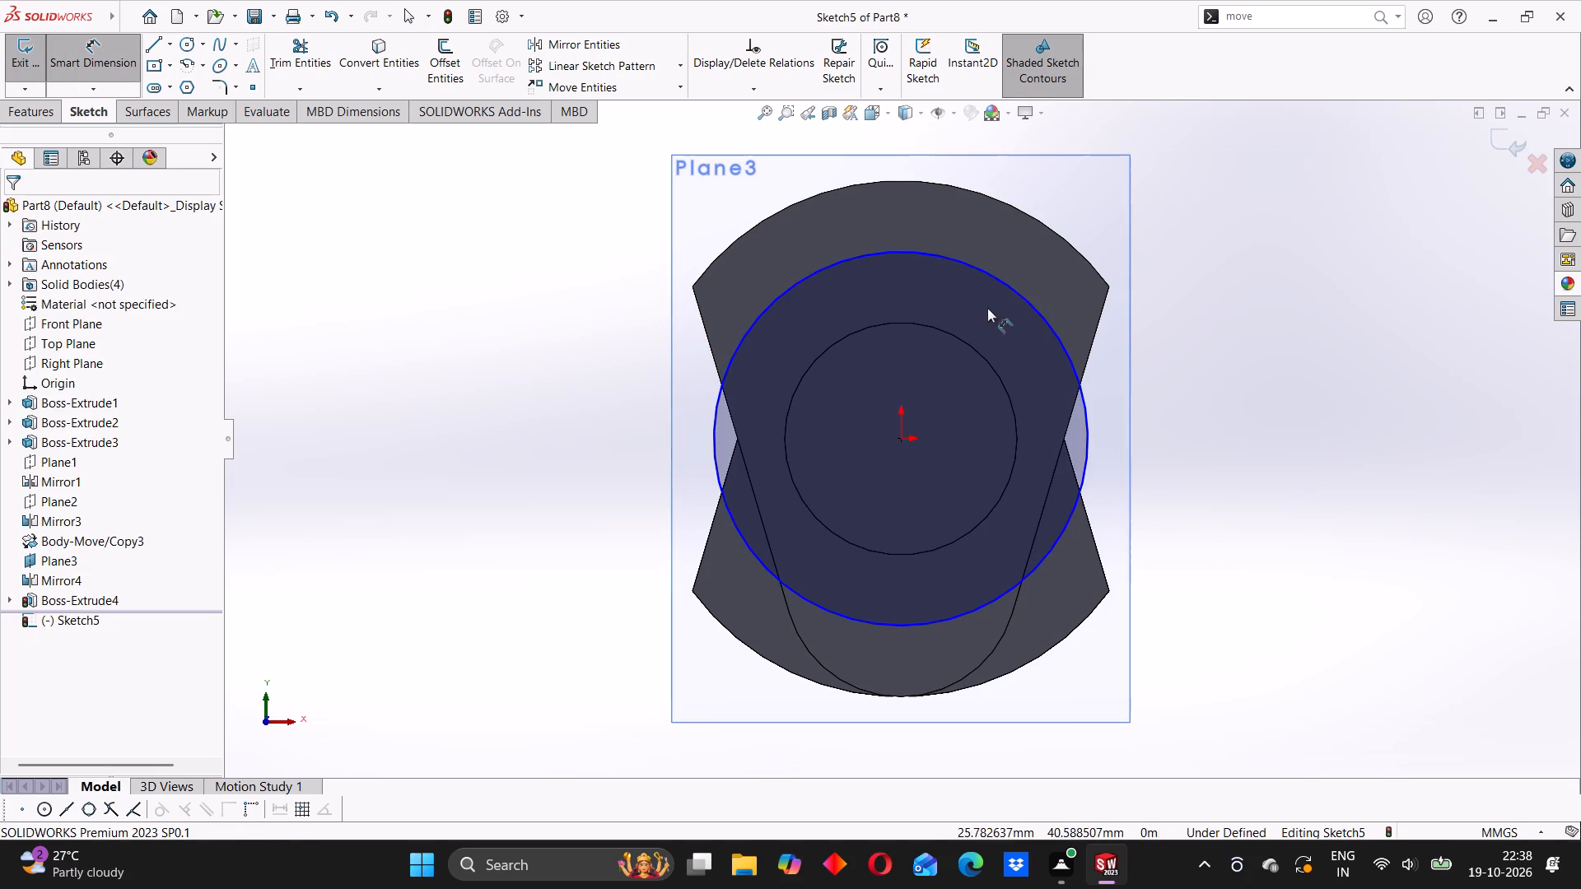
click(1022, 298)
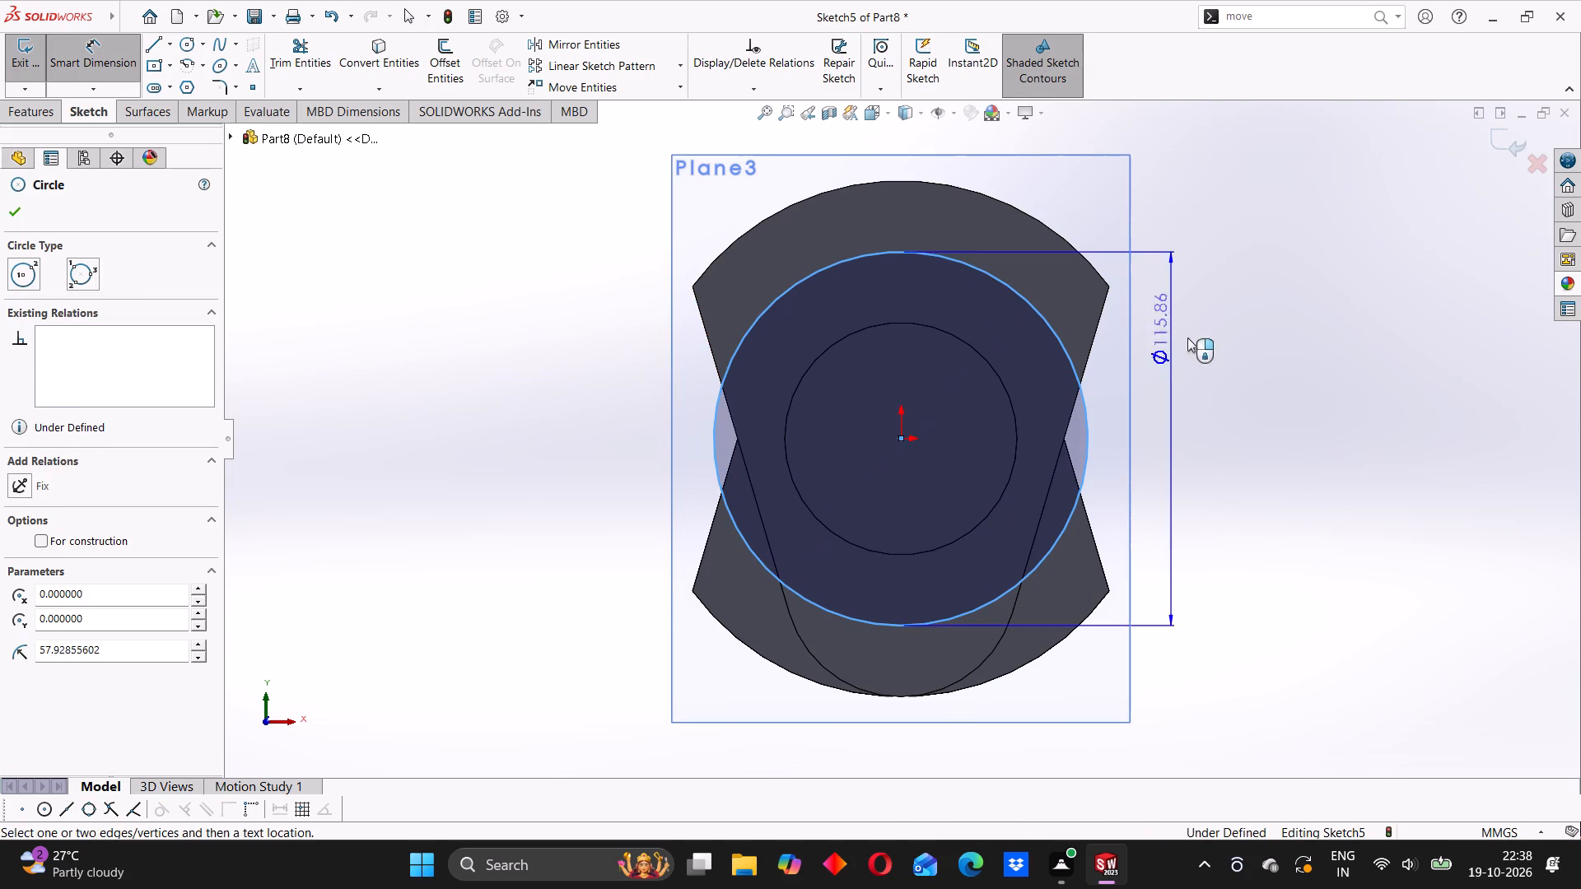
click(1206, 348)
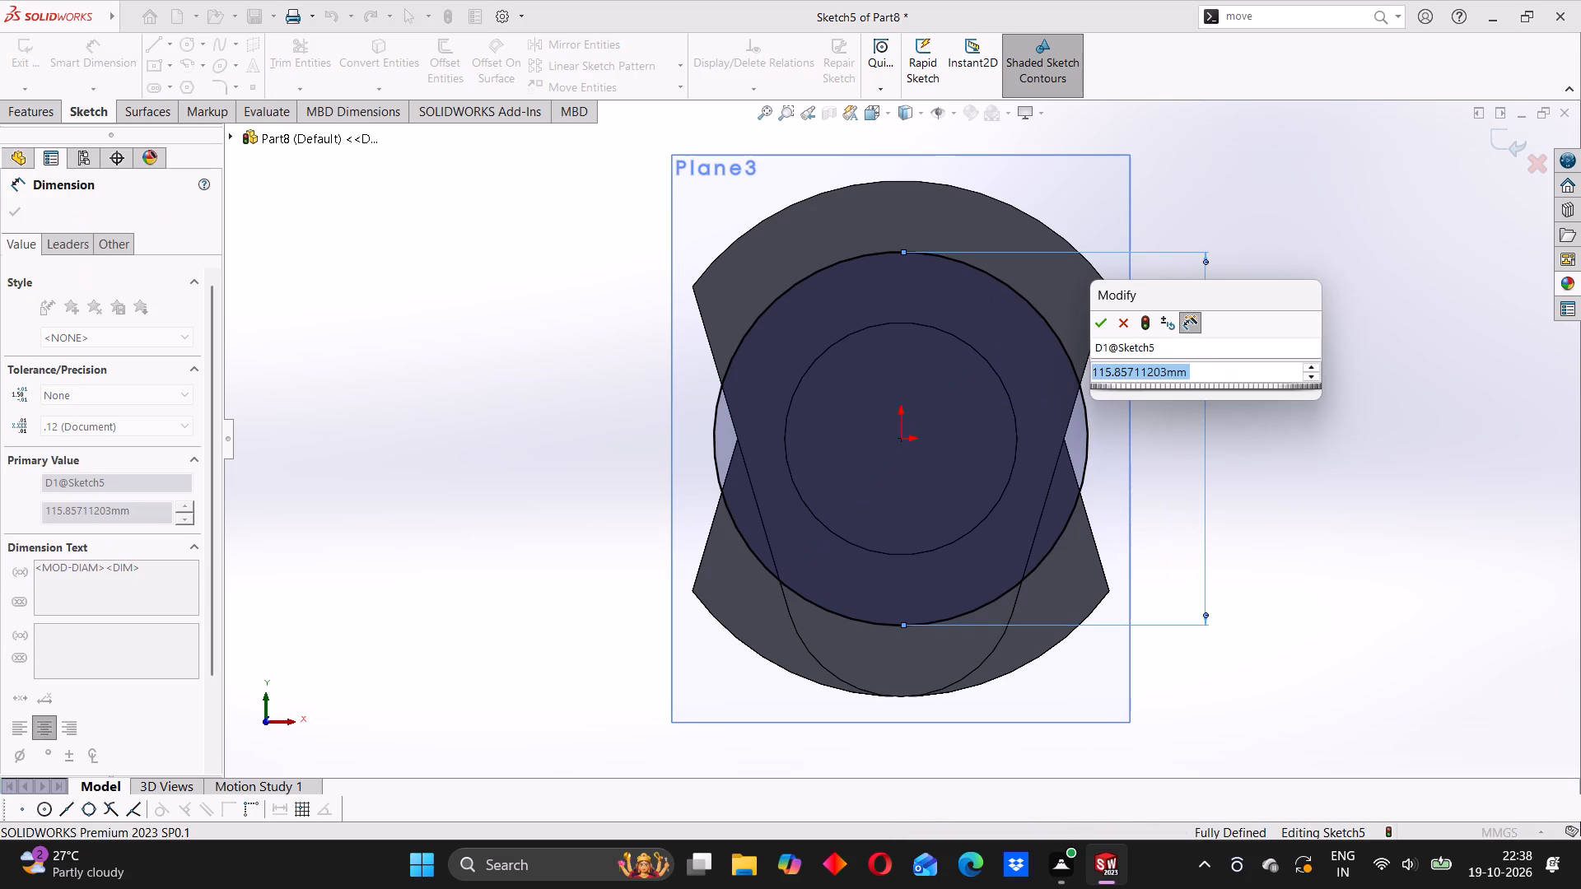
text(114)
key(Return)
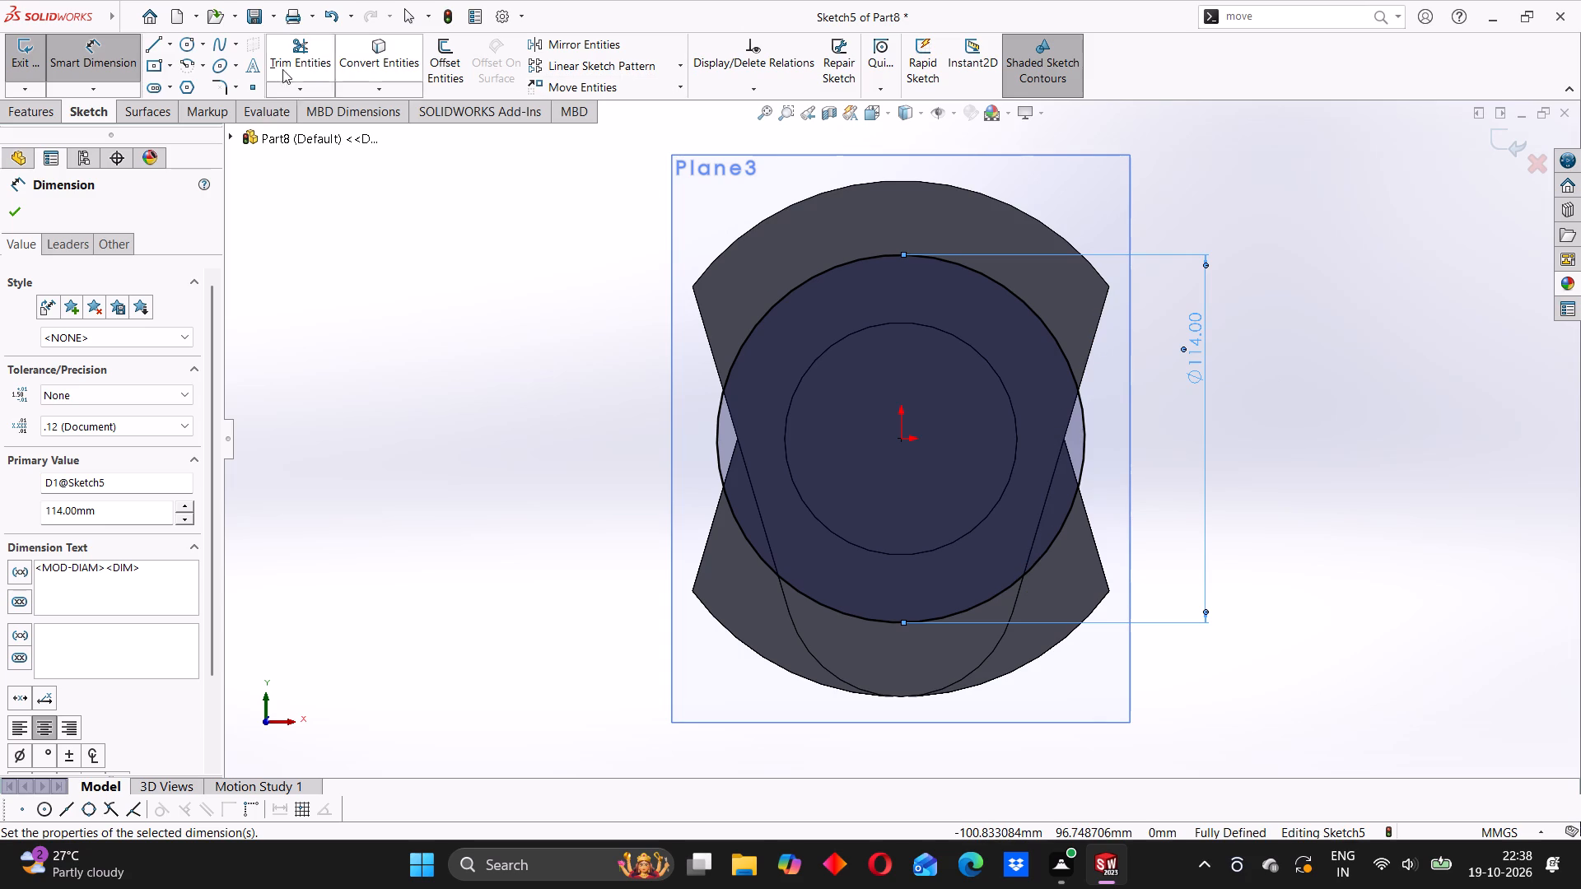
Sketch a second origin-centred circle inside the first and dimension its diameter to 110 mm.
click(196, 51)
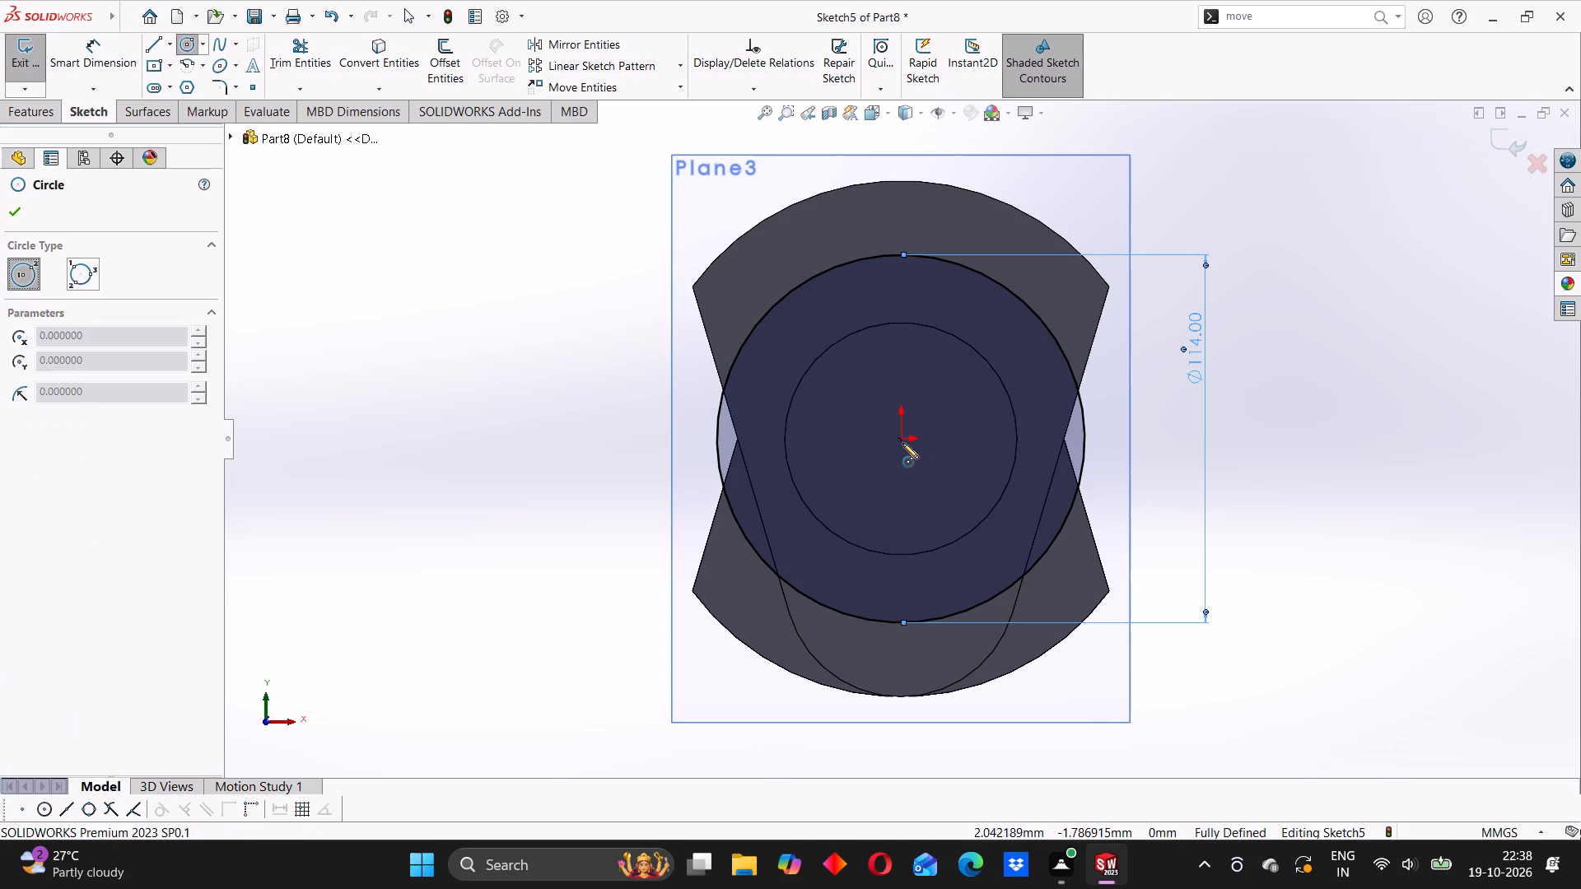
click(902, 438)
click(967, 296)
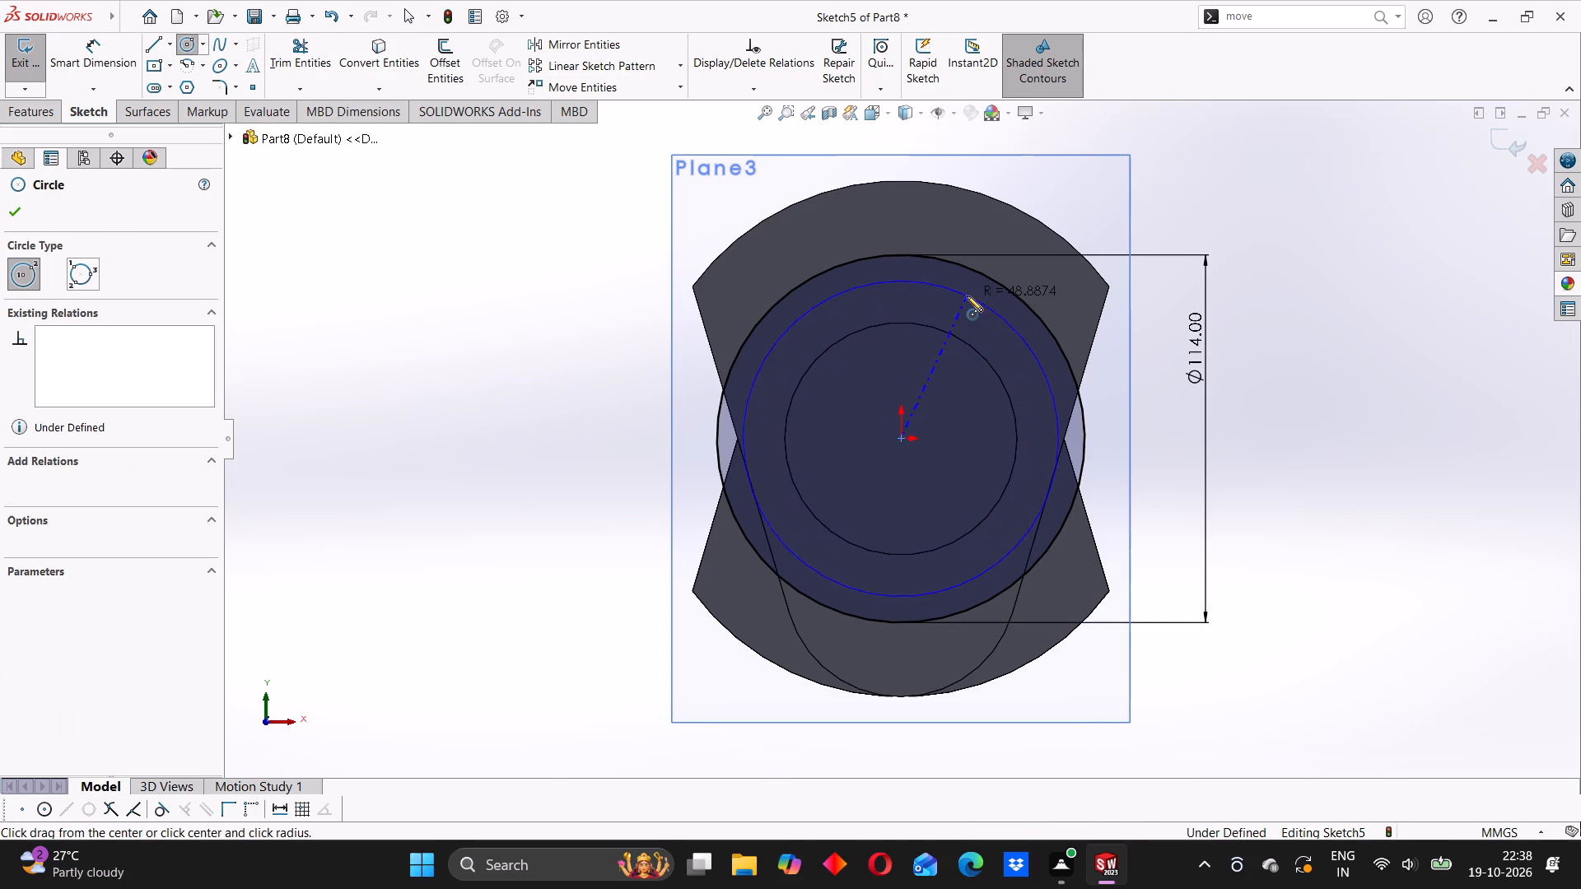
drag(110, 65, 119, 71)
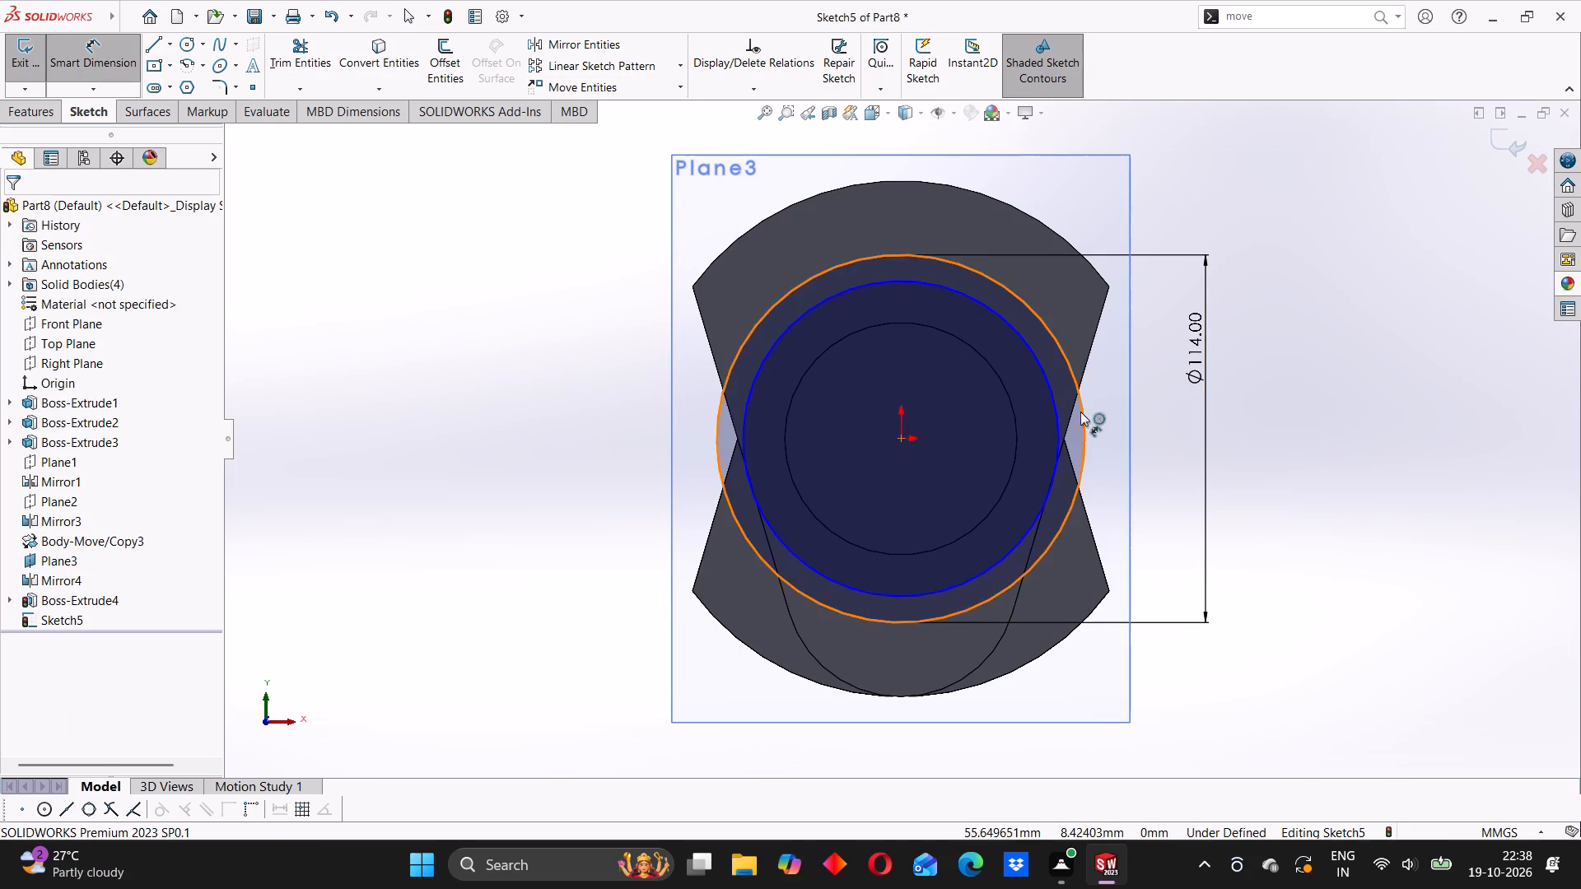
click(1060, 431)
click(1171, 441)
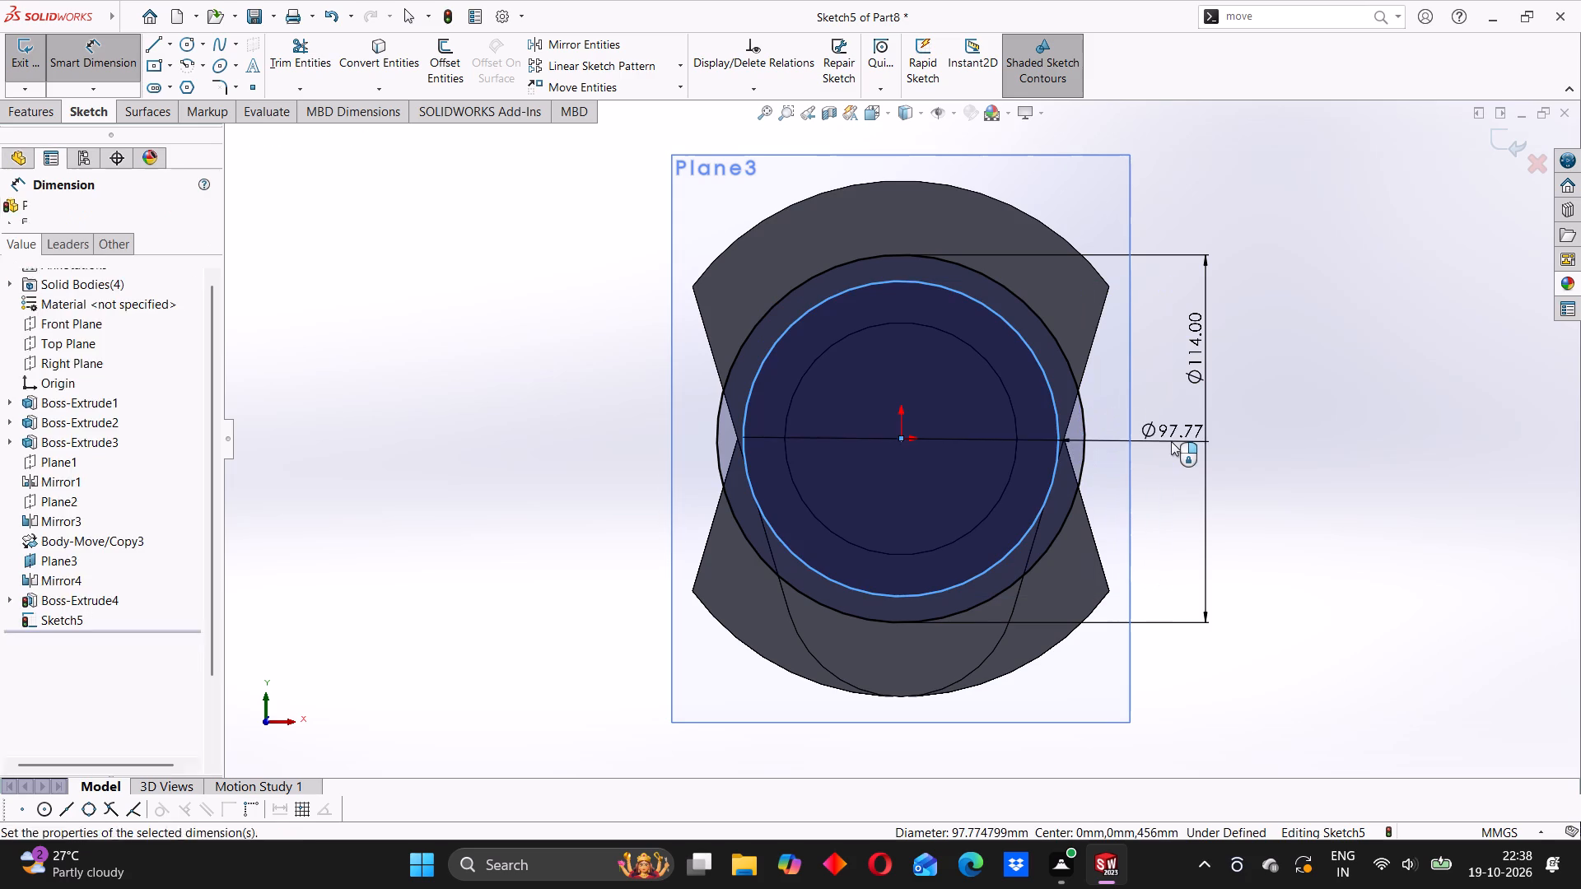
text(110)
key(Return)
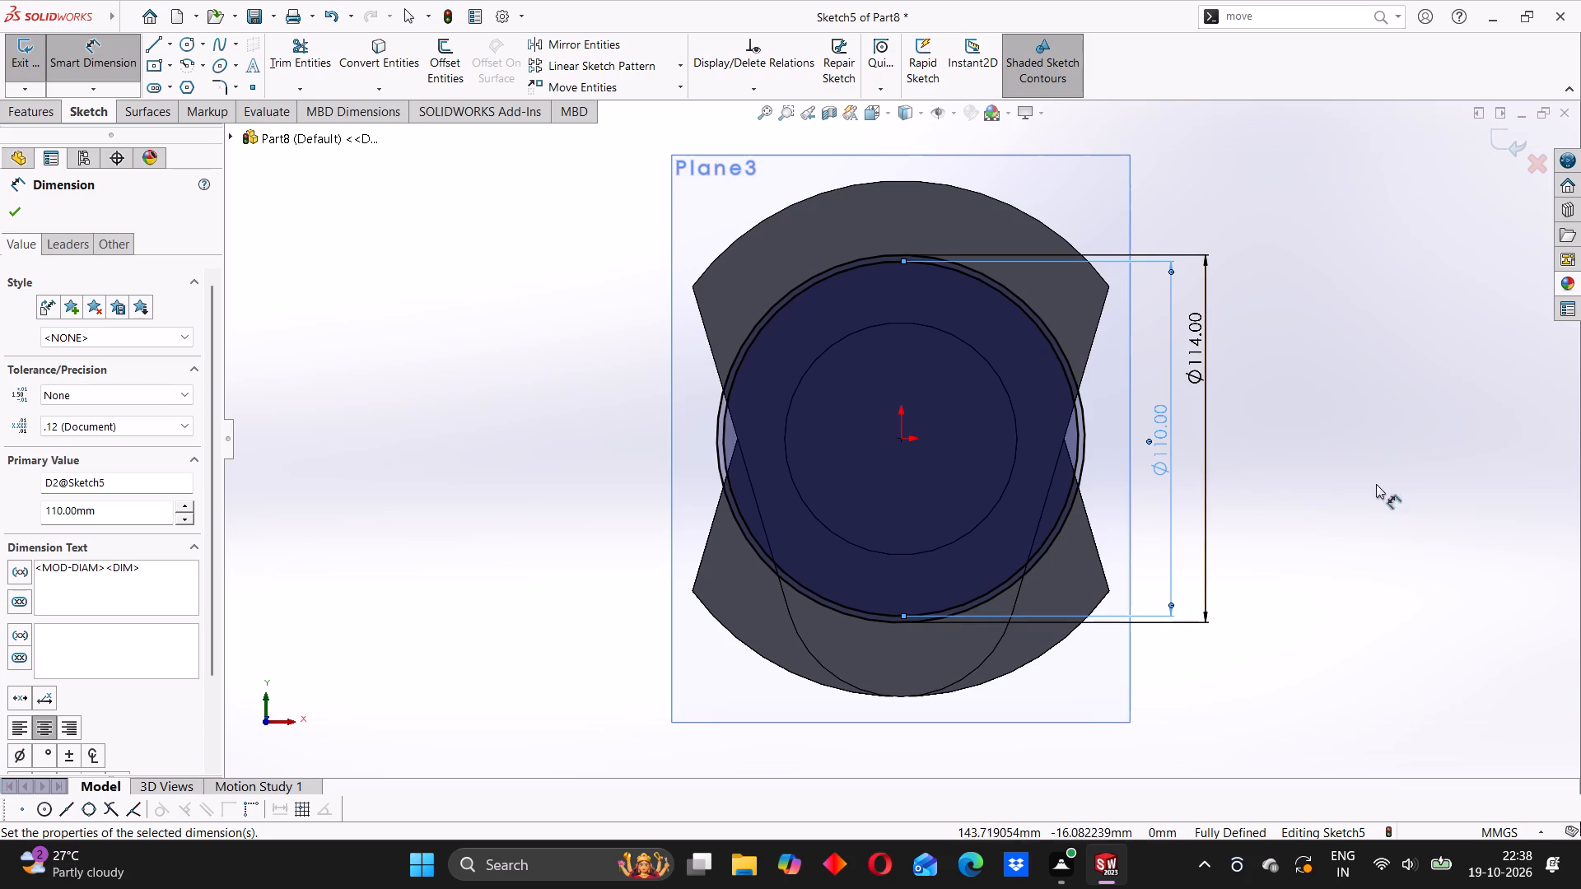
Set the outer circle's diameter to 144 mm.
double_click(1210, 333)
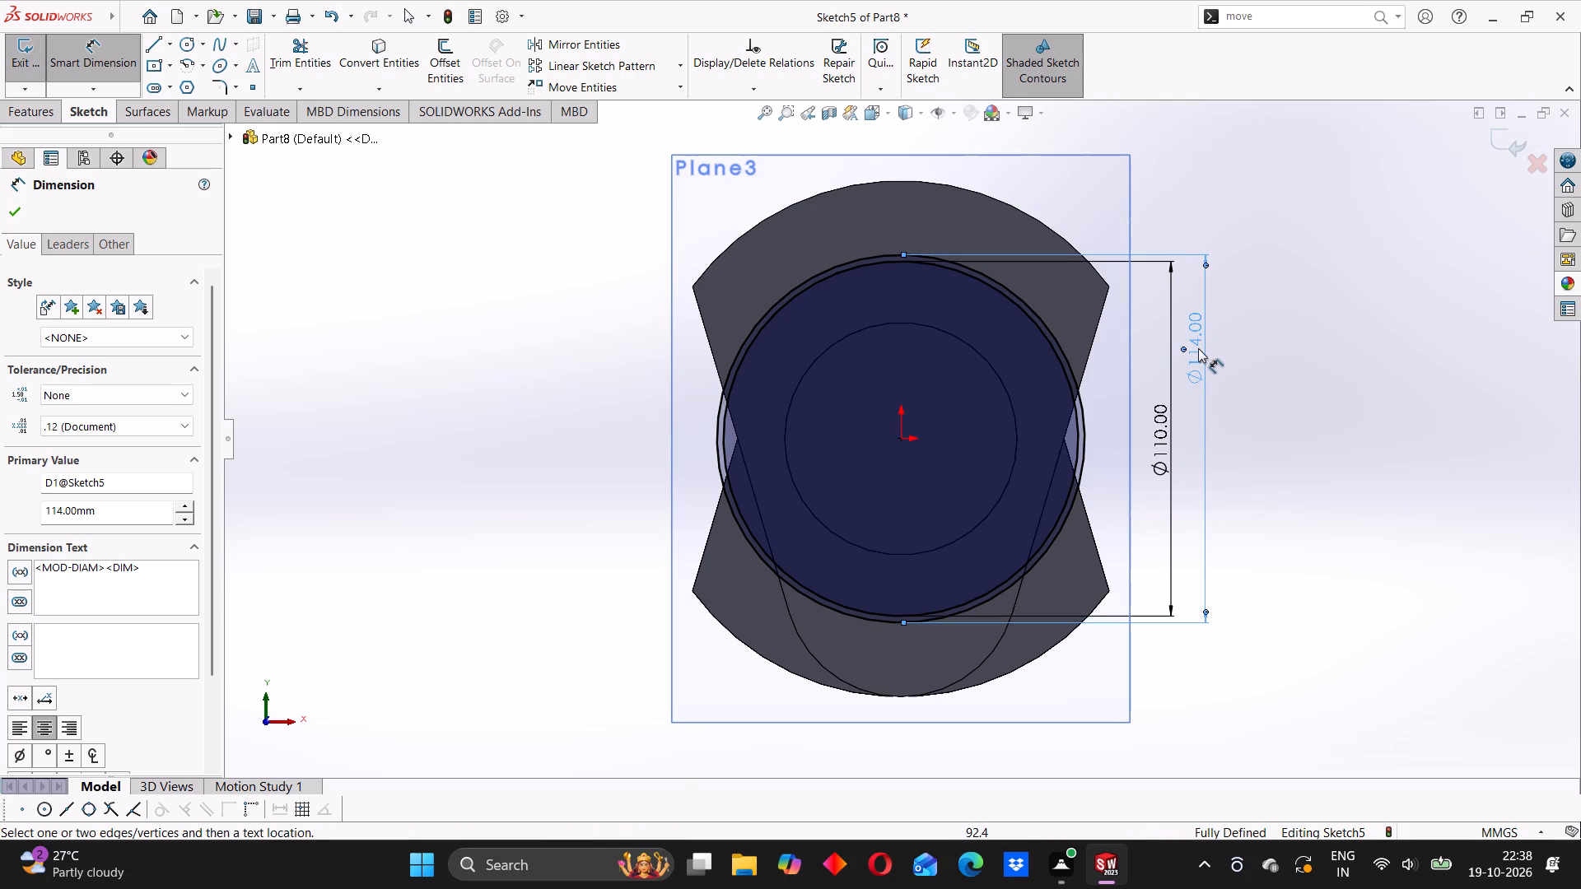
double_click(1198, 348)
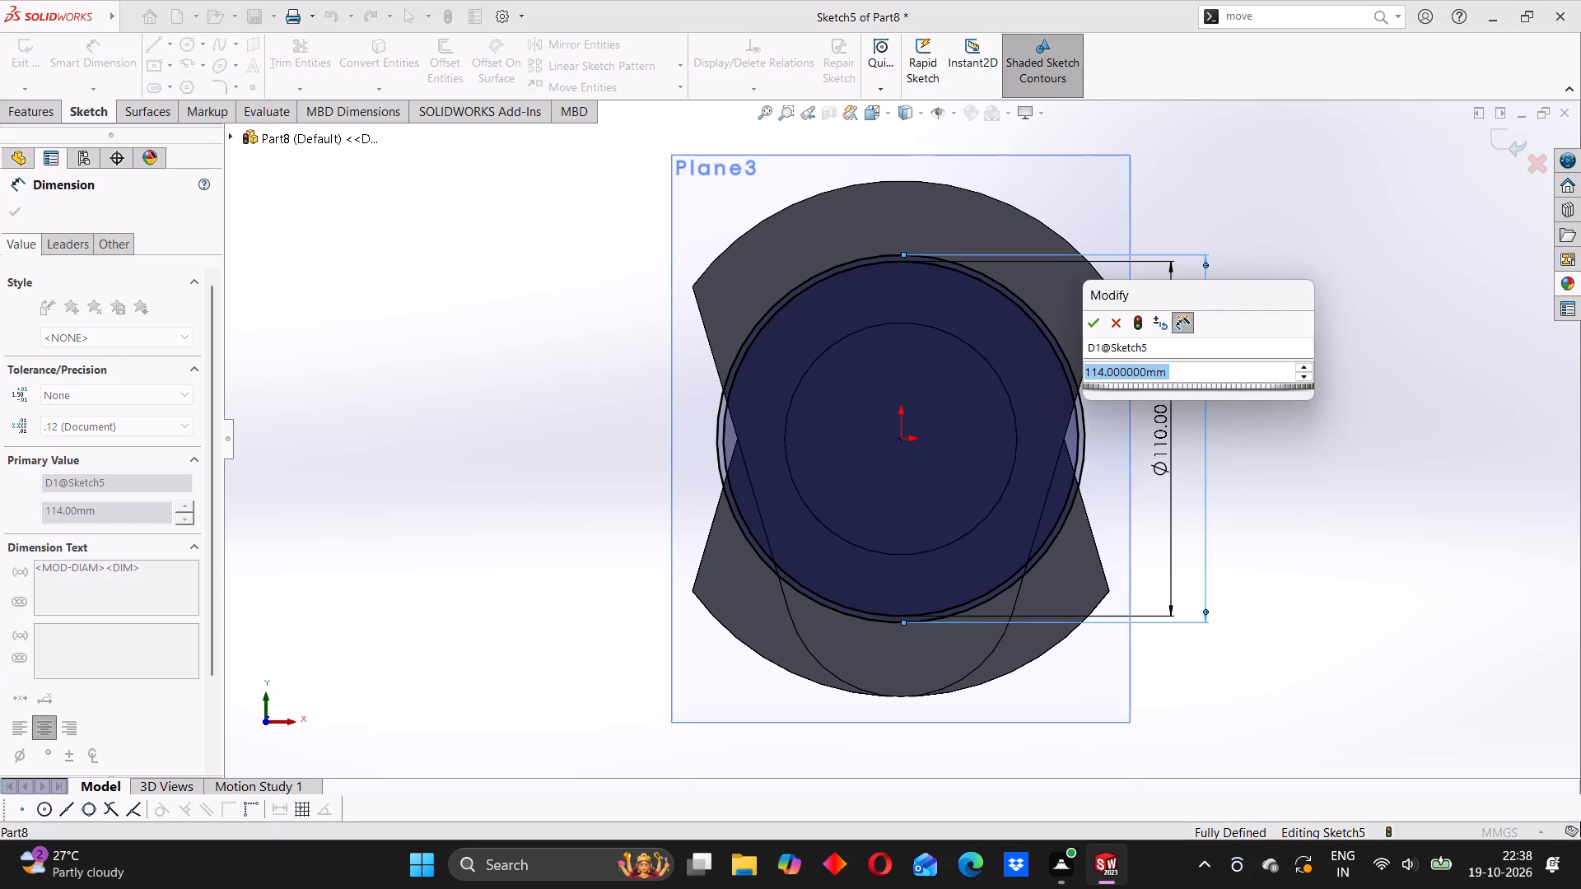
text(144)
key(Return)
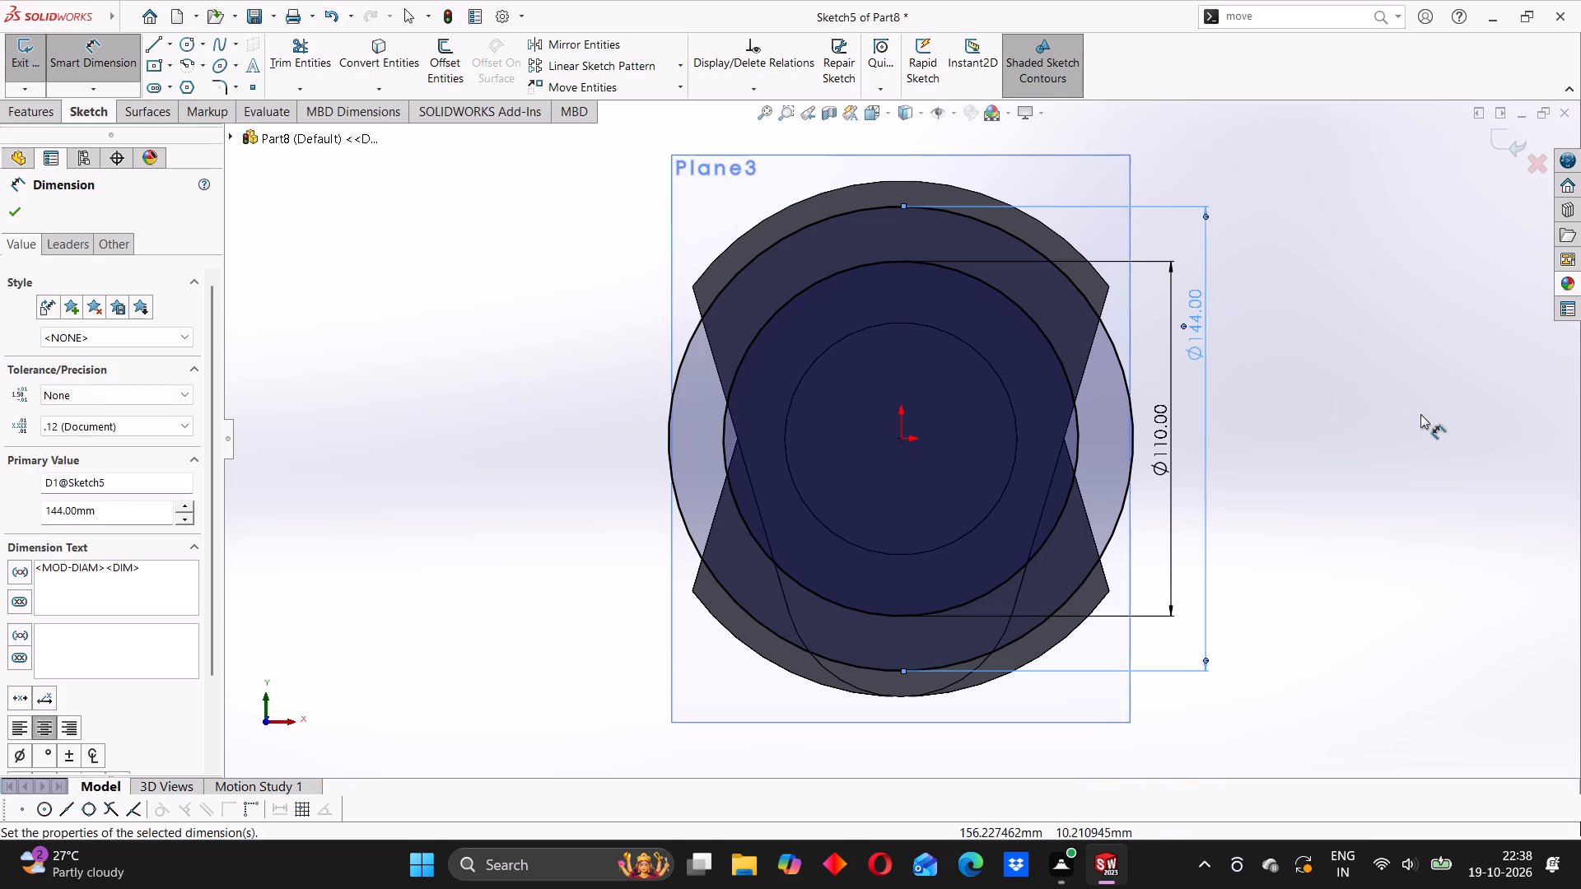
click(1420, 414)
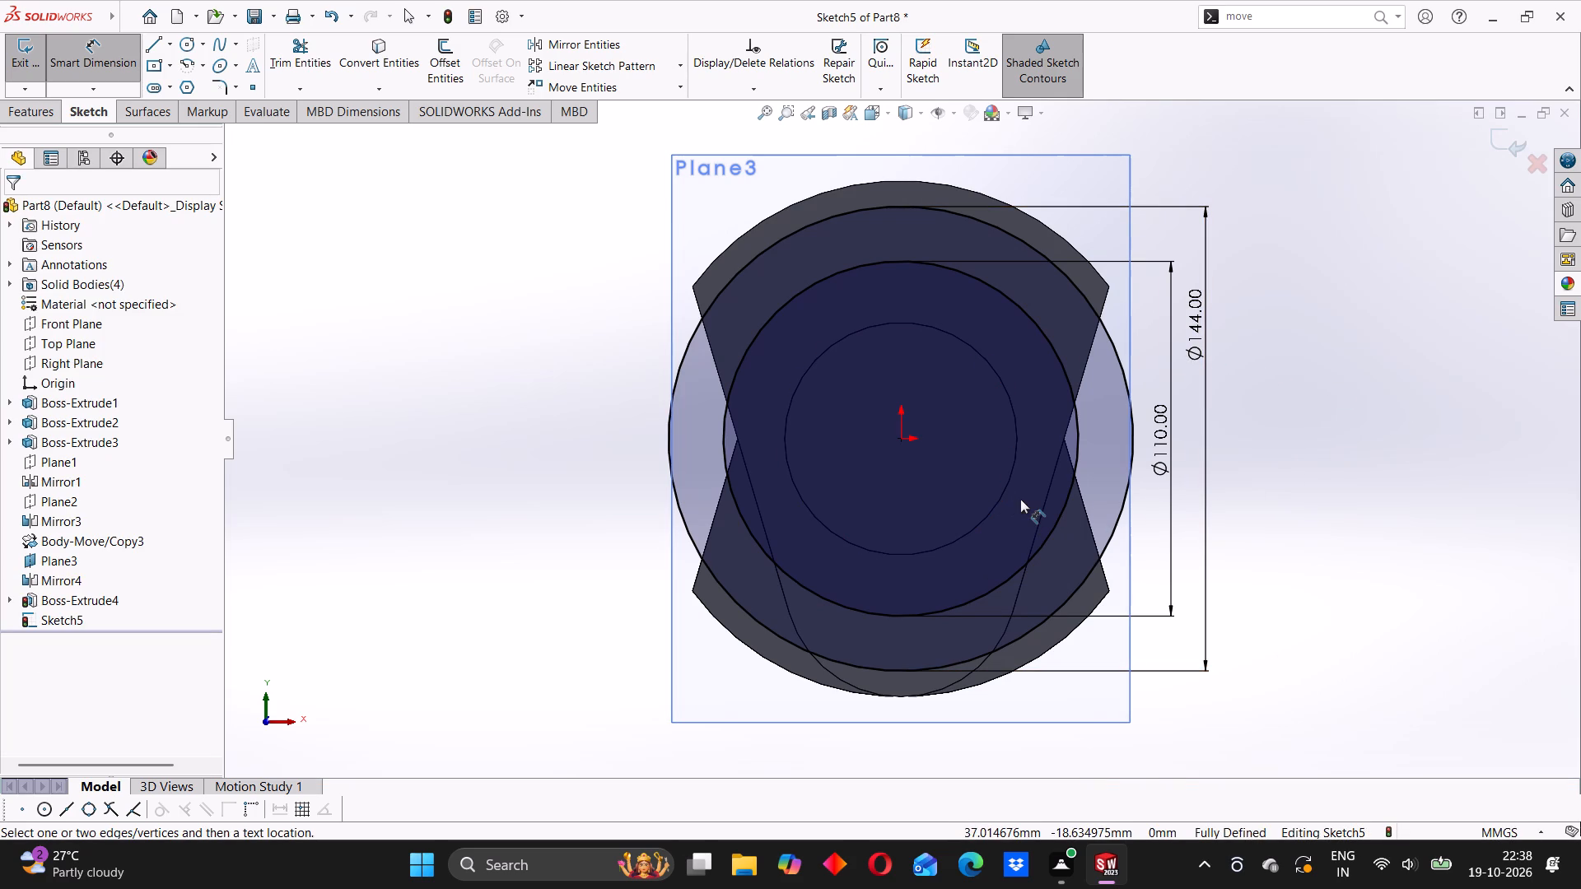
click(1350, 390)
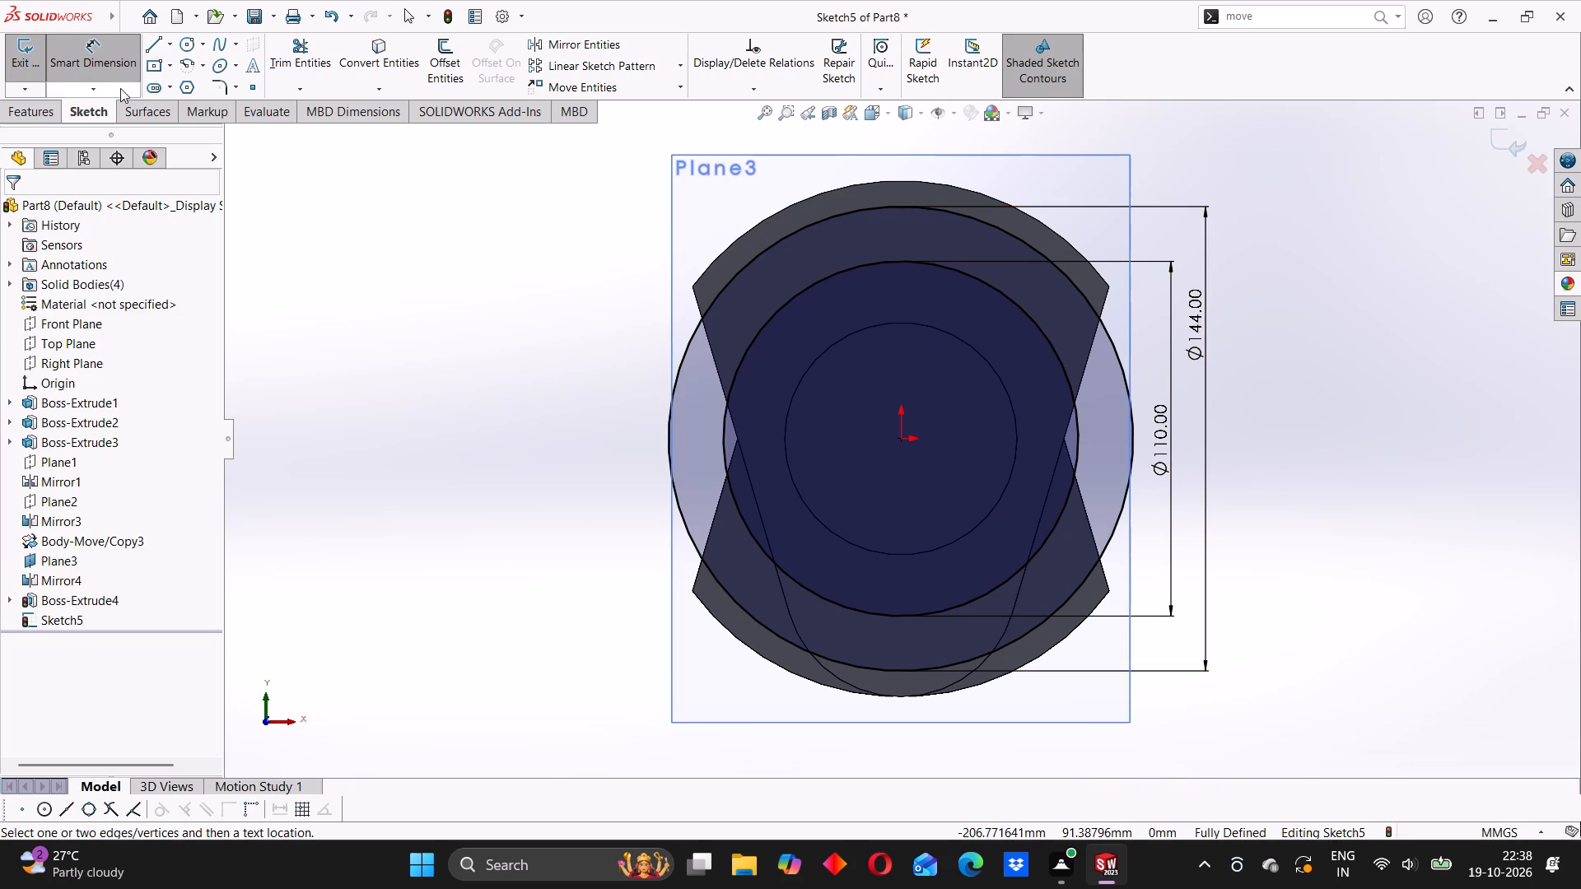
Convert the 110 mm circle to construction geometry.
click(107, 71)
right_click(946, 277)
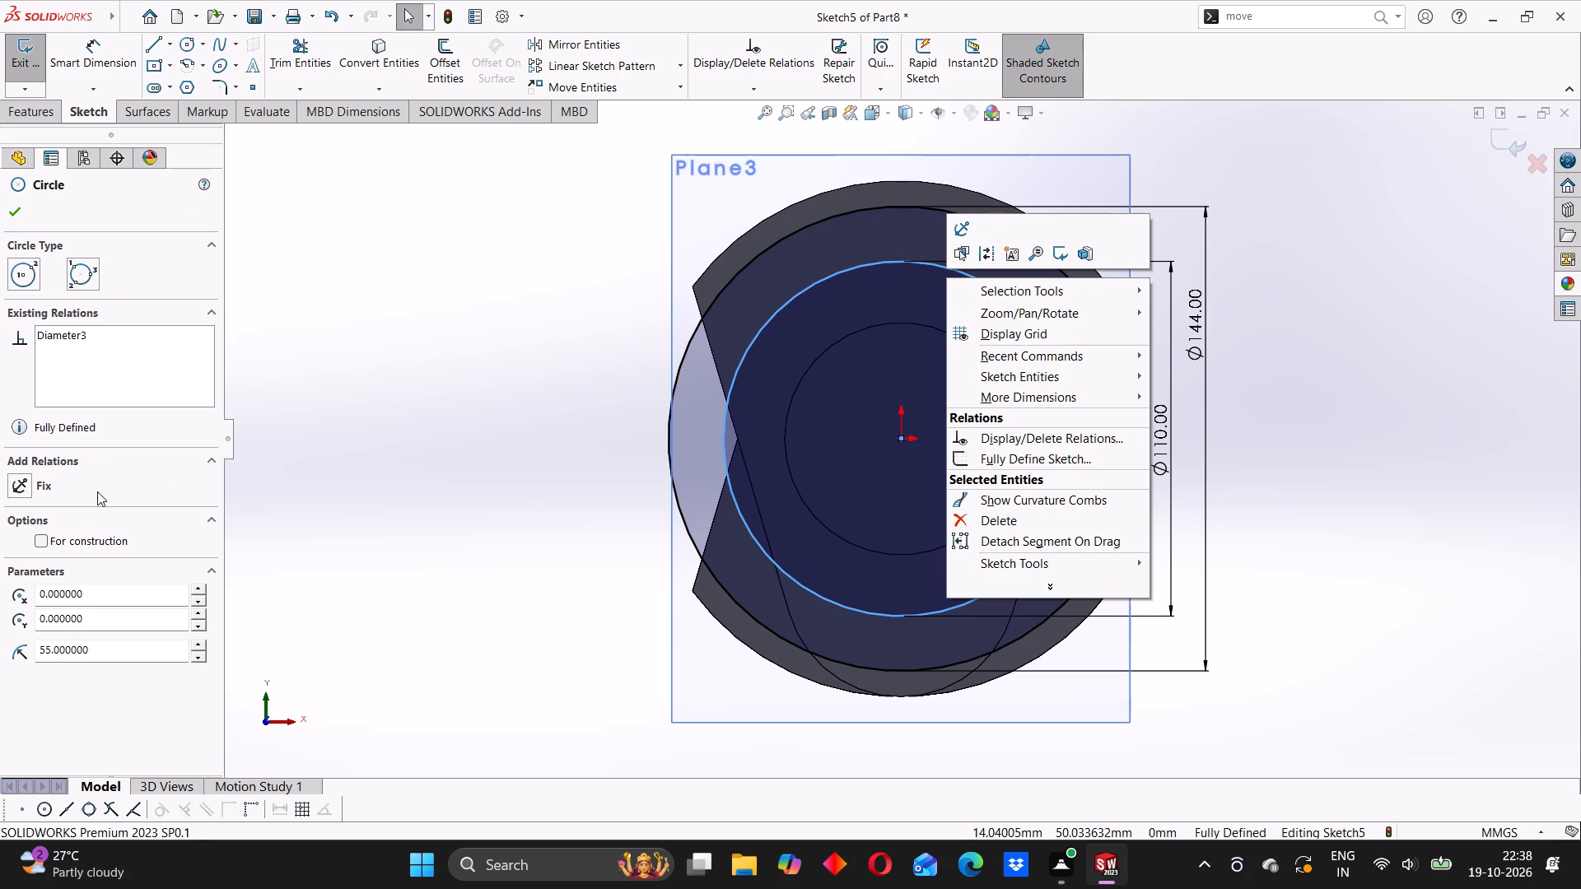
click(988, 250)
click(437, 308)
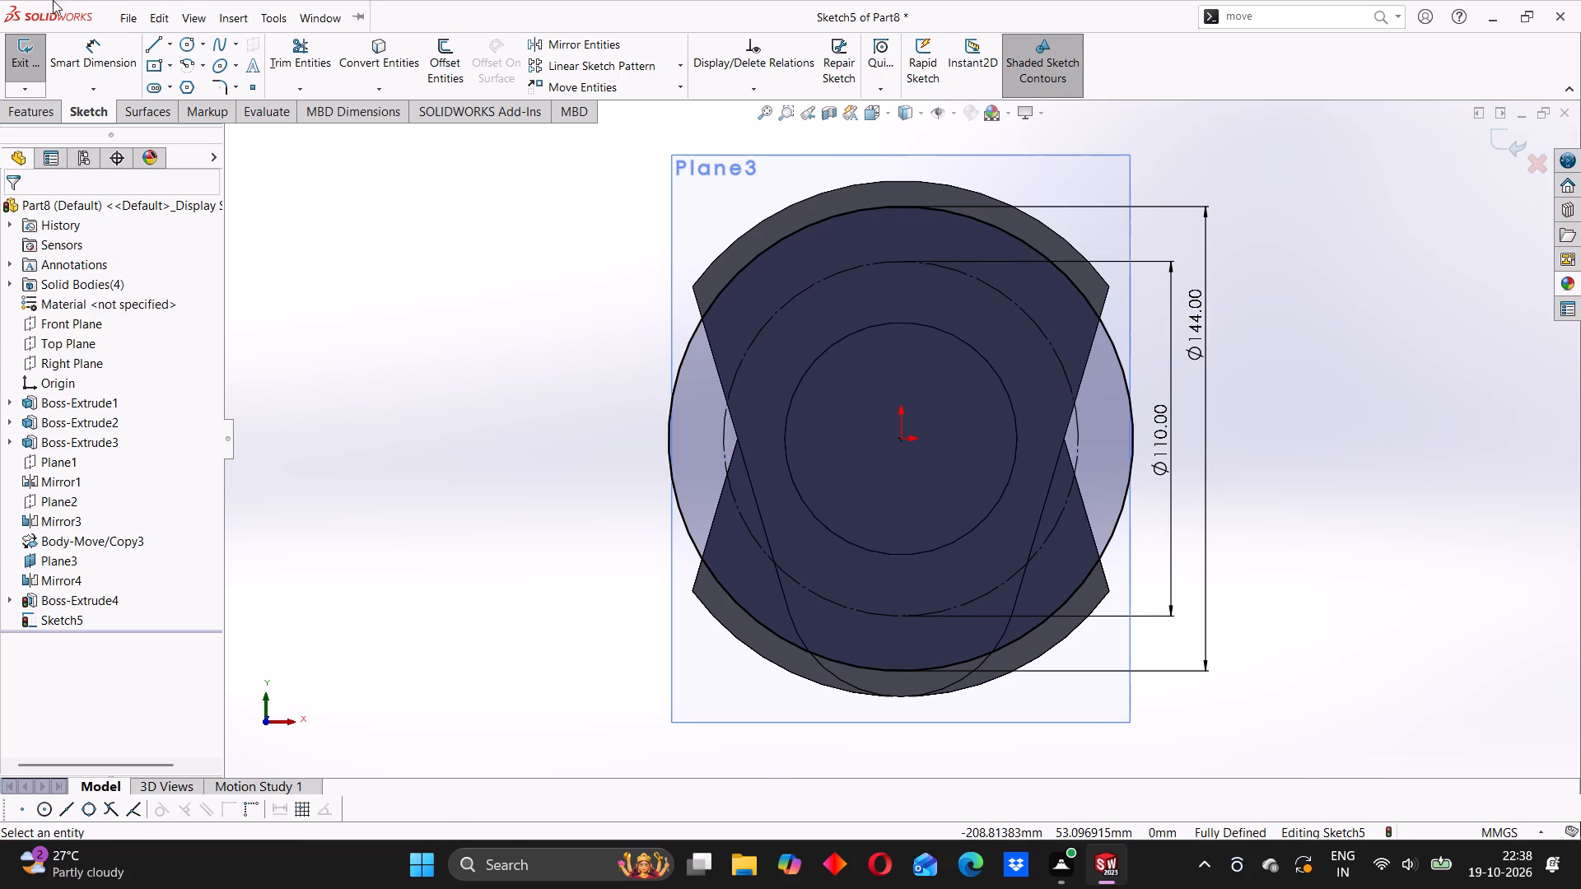
drag(576, 254, 547, 235)
Sketch a small circle centred on the topmost point of the 110 mm construction circle and dimension its diameter to 5 mm.
click(180, 44)
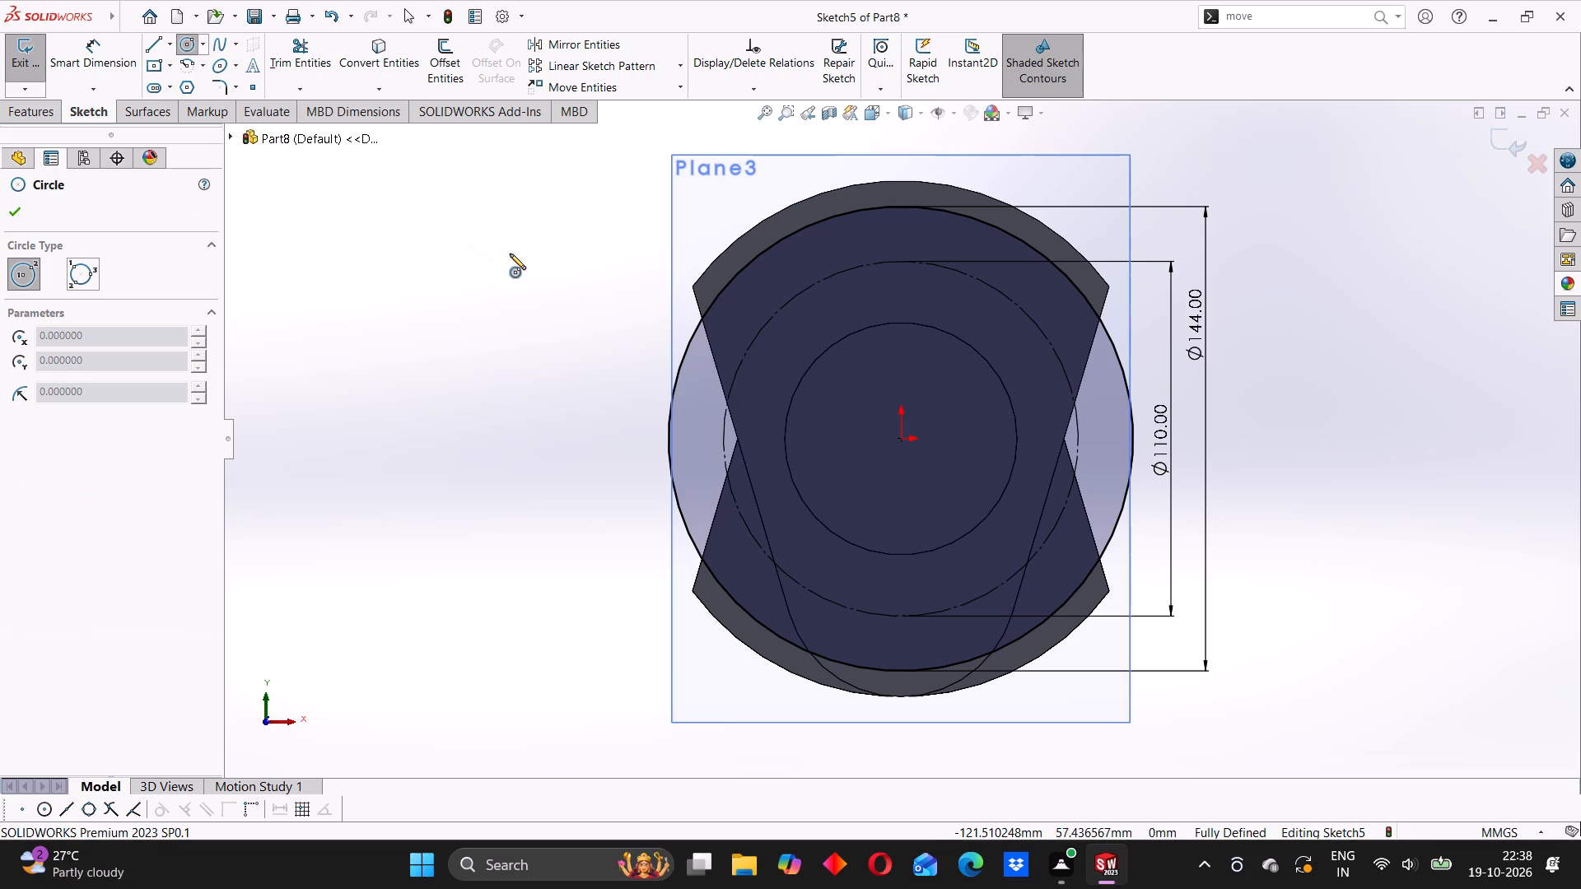
click(904, 263)
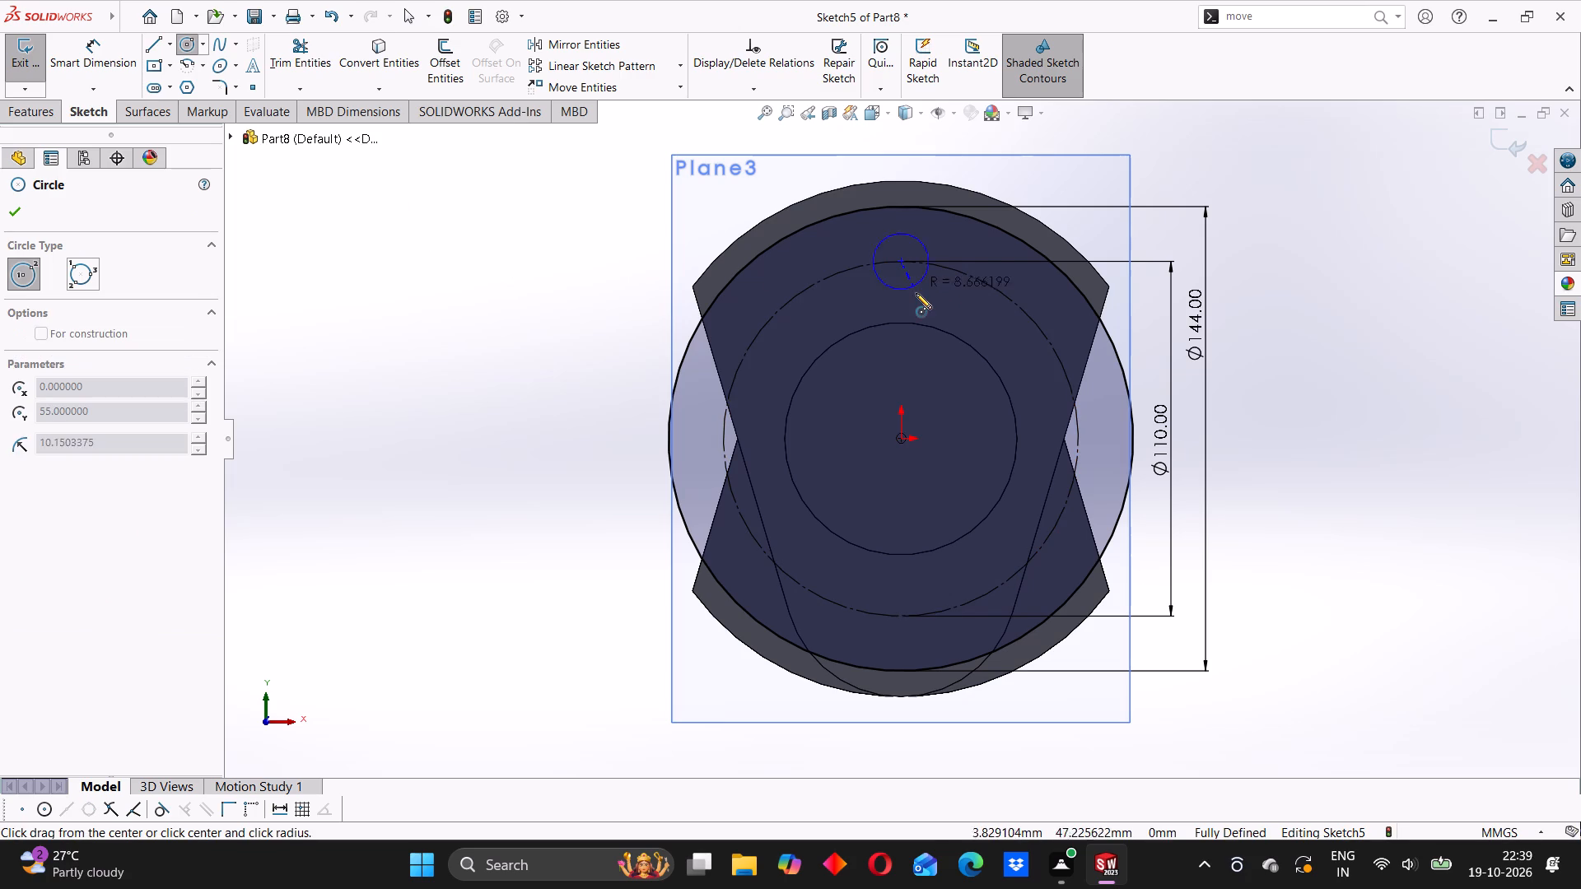
click(912, 289)
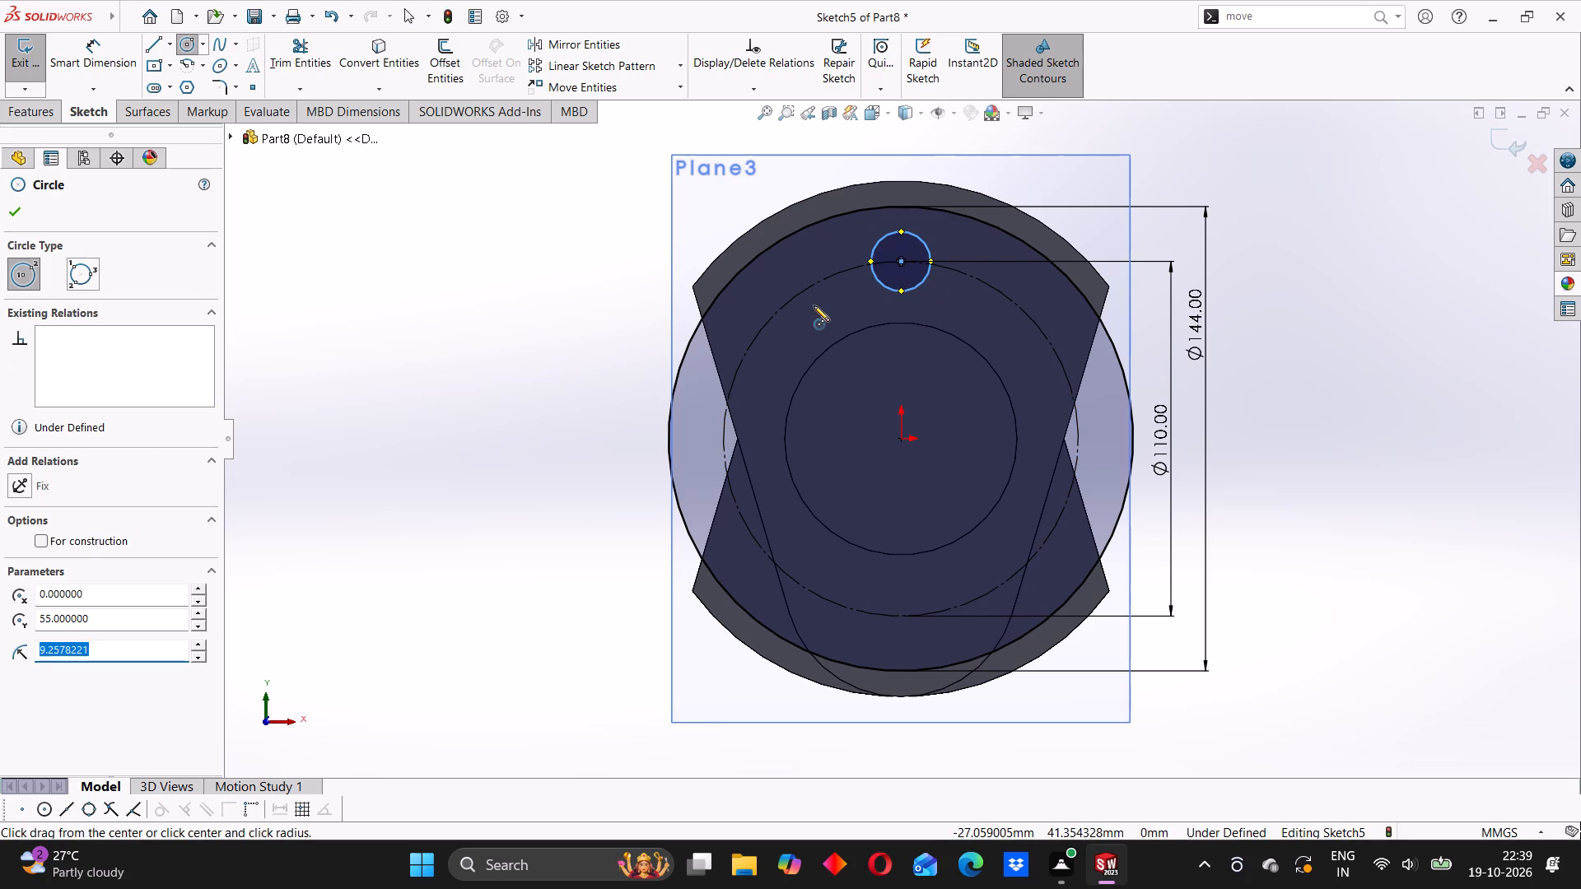
click(100, 47)
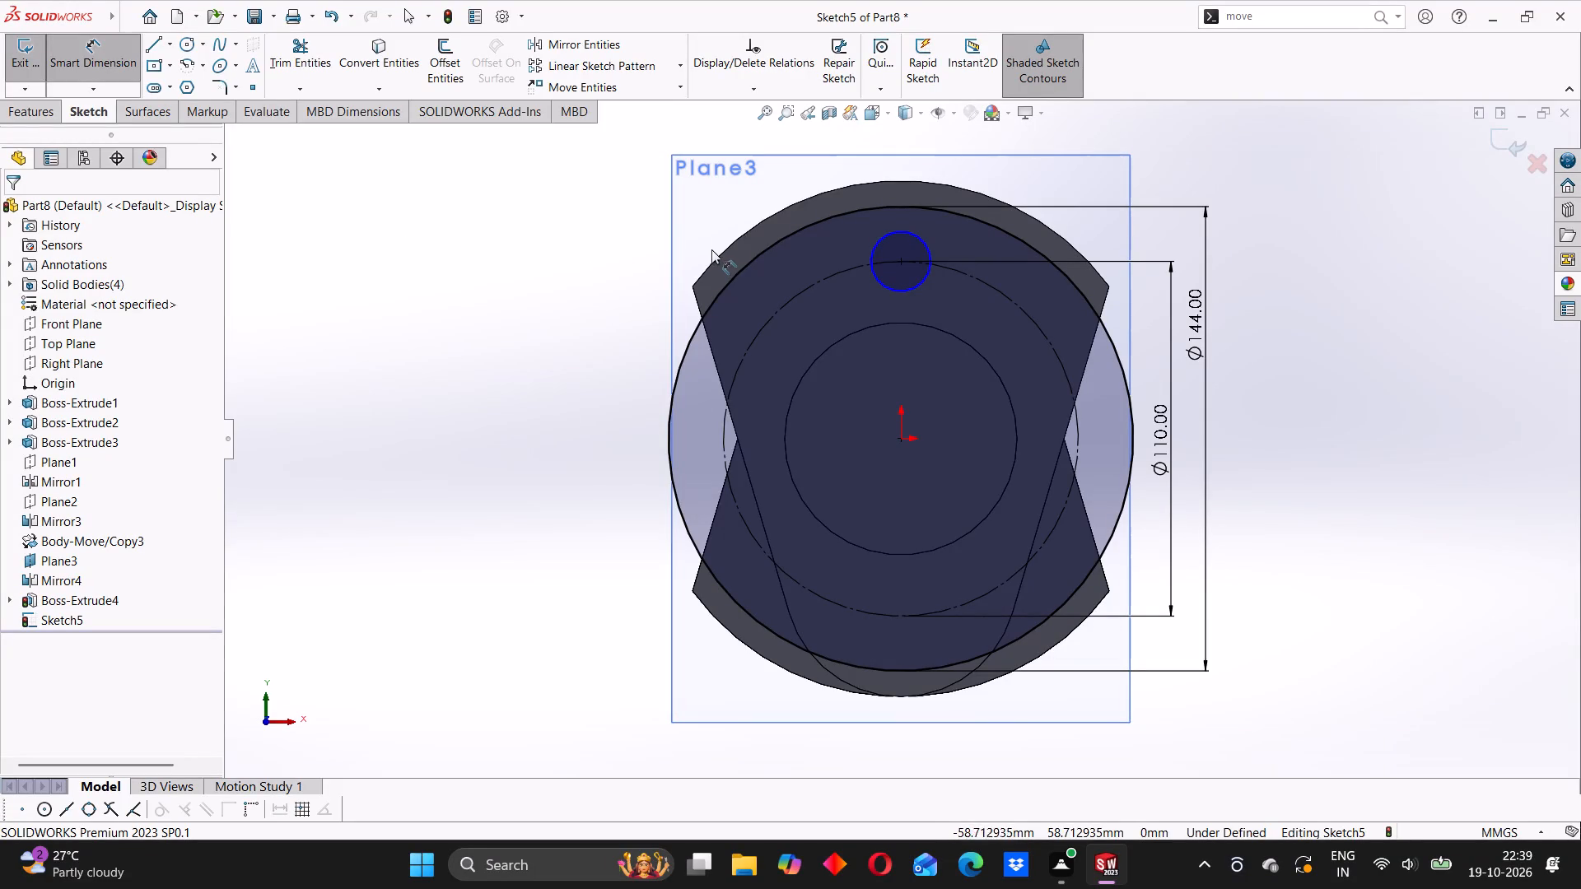
click(878, 236)
click(837, 254)
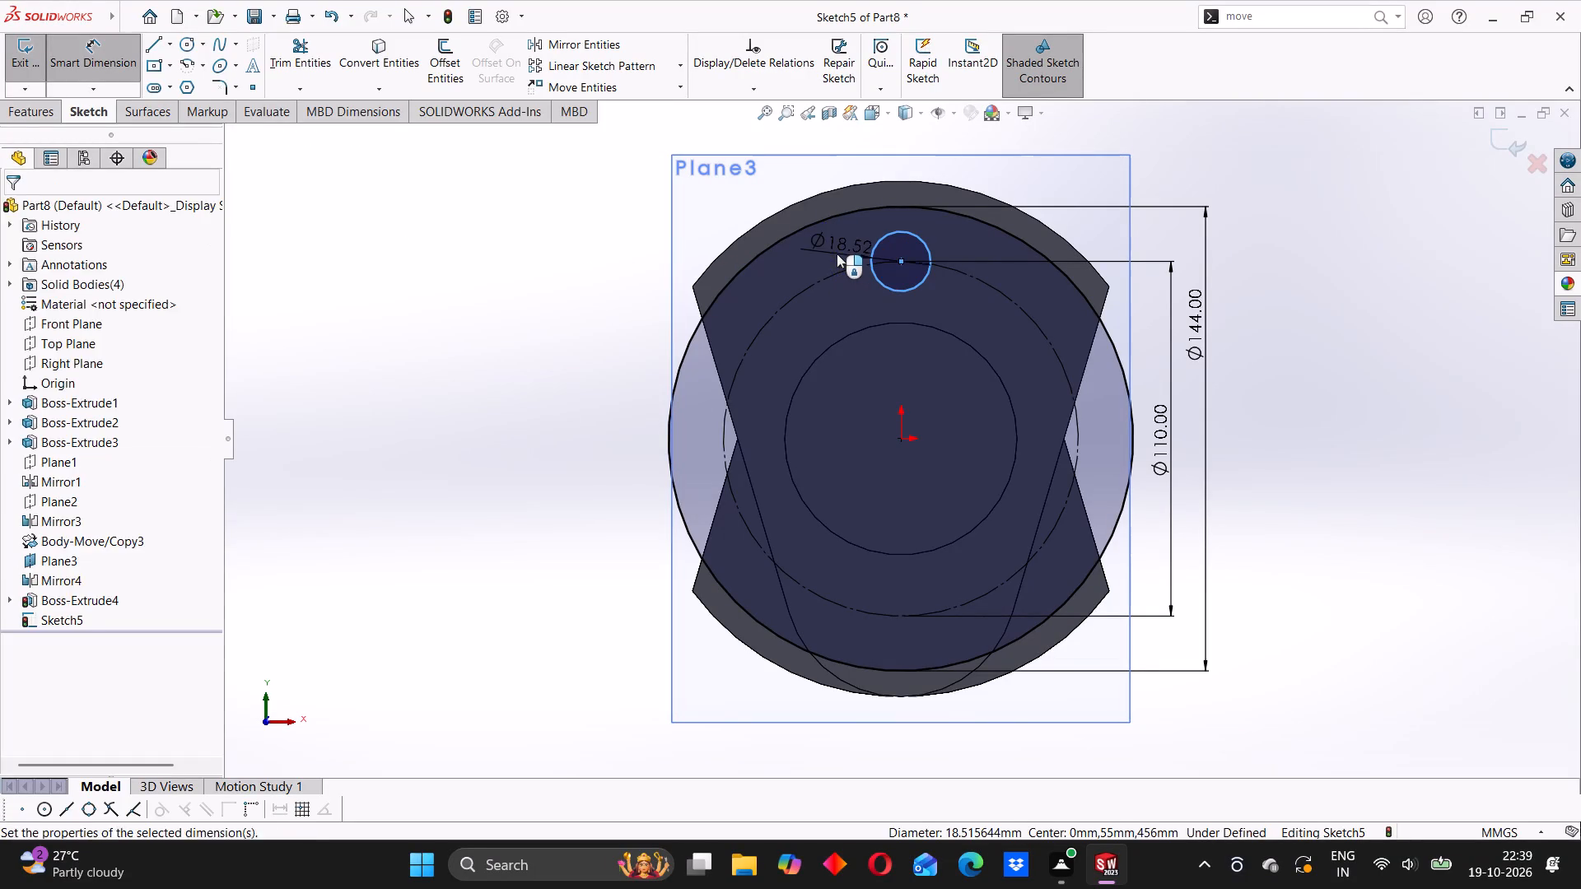
key(5)
key(Return)
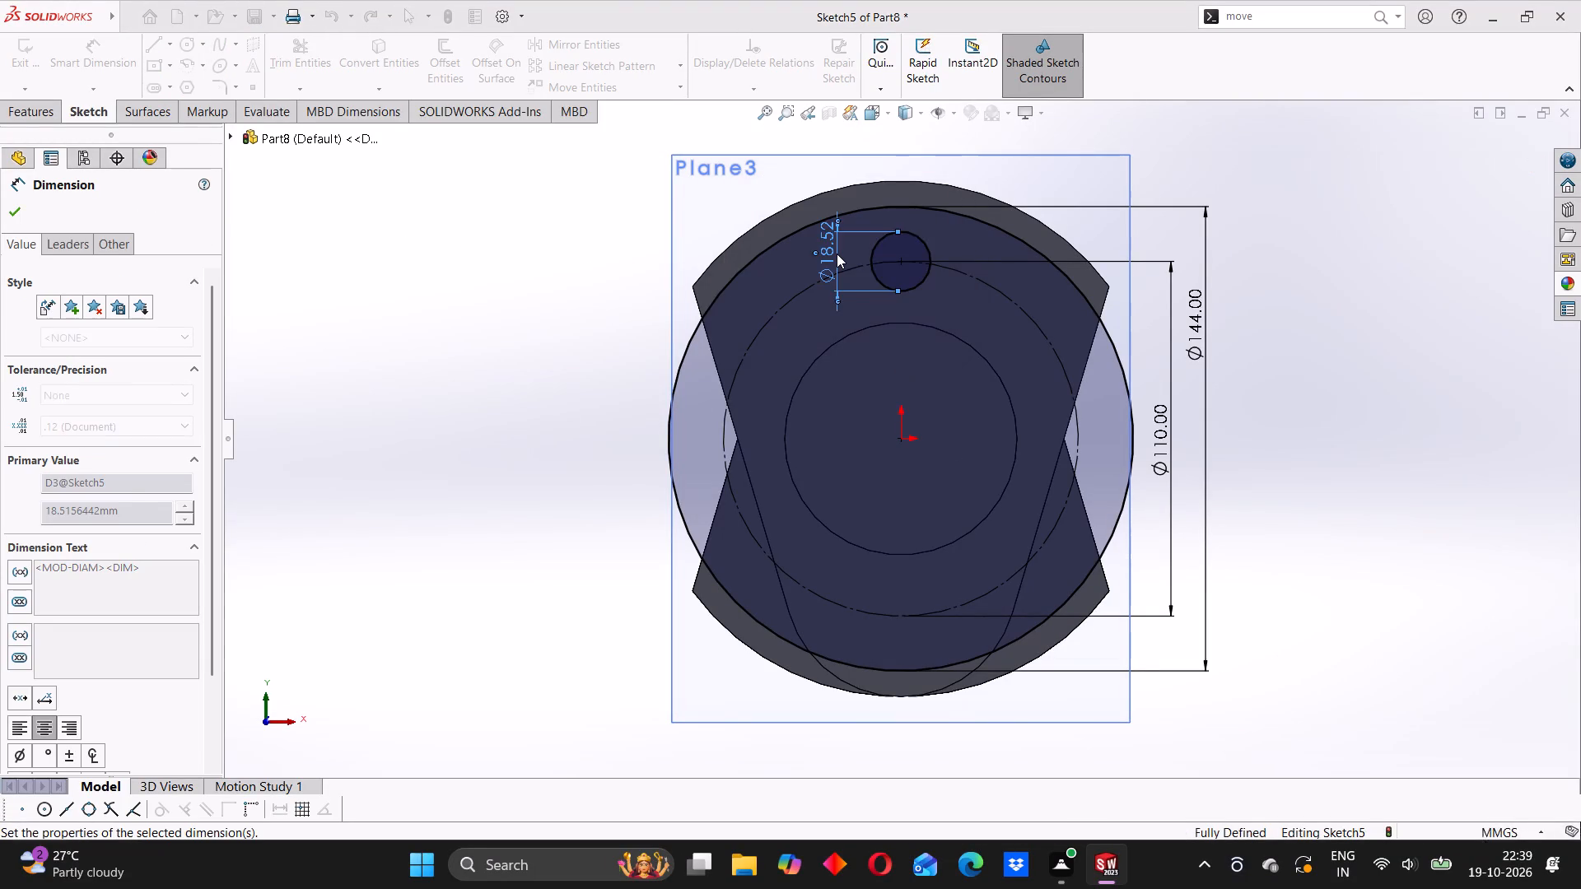
click(601, 305)
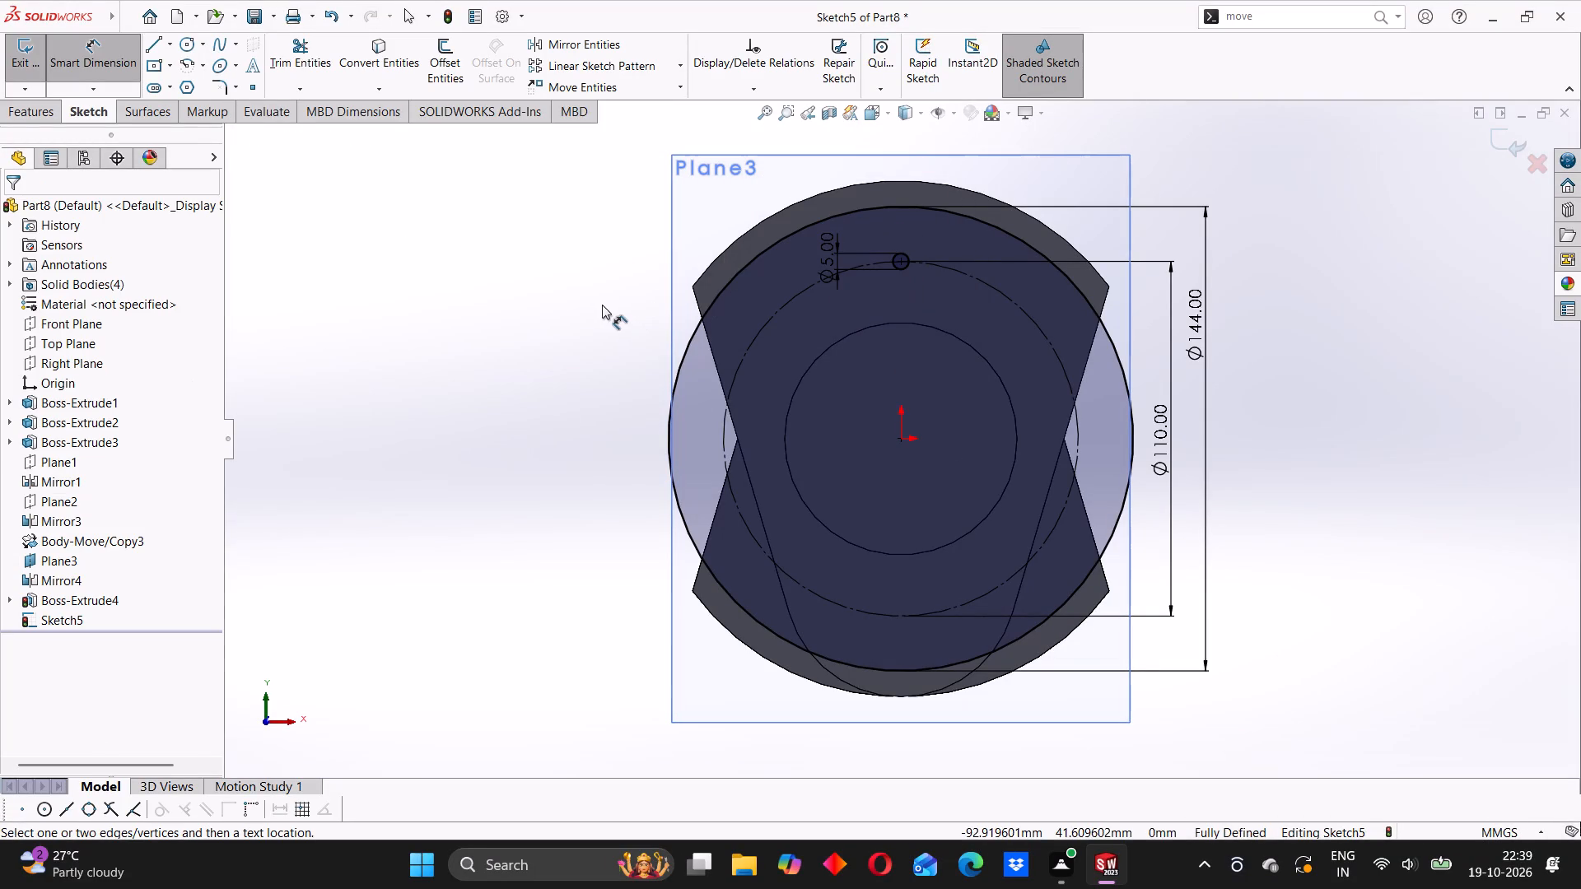
Set the small hole circle's diameter to 10 mm.
double_click(826, 254)
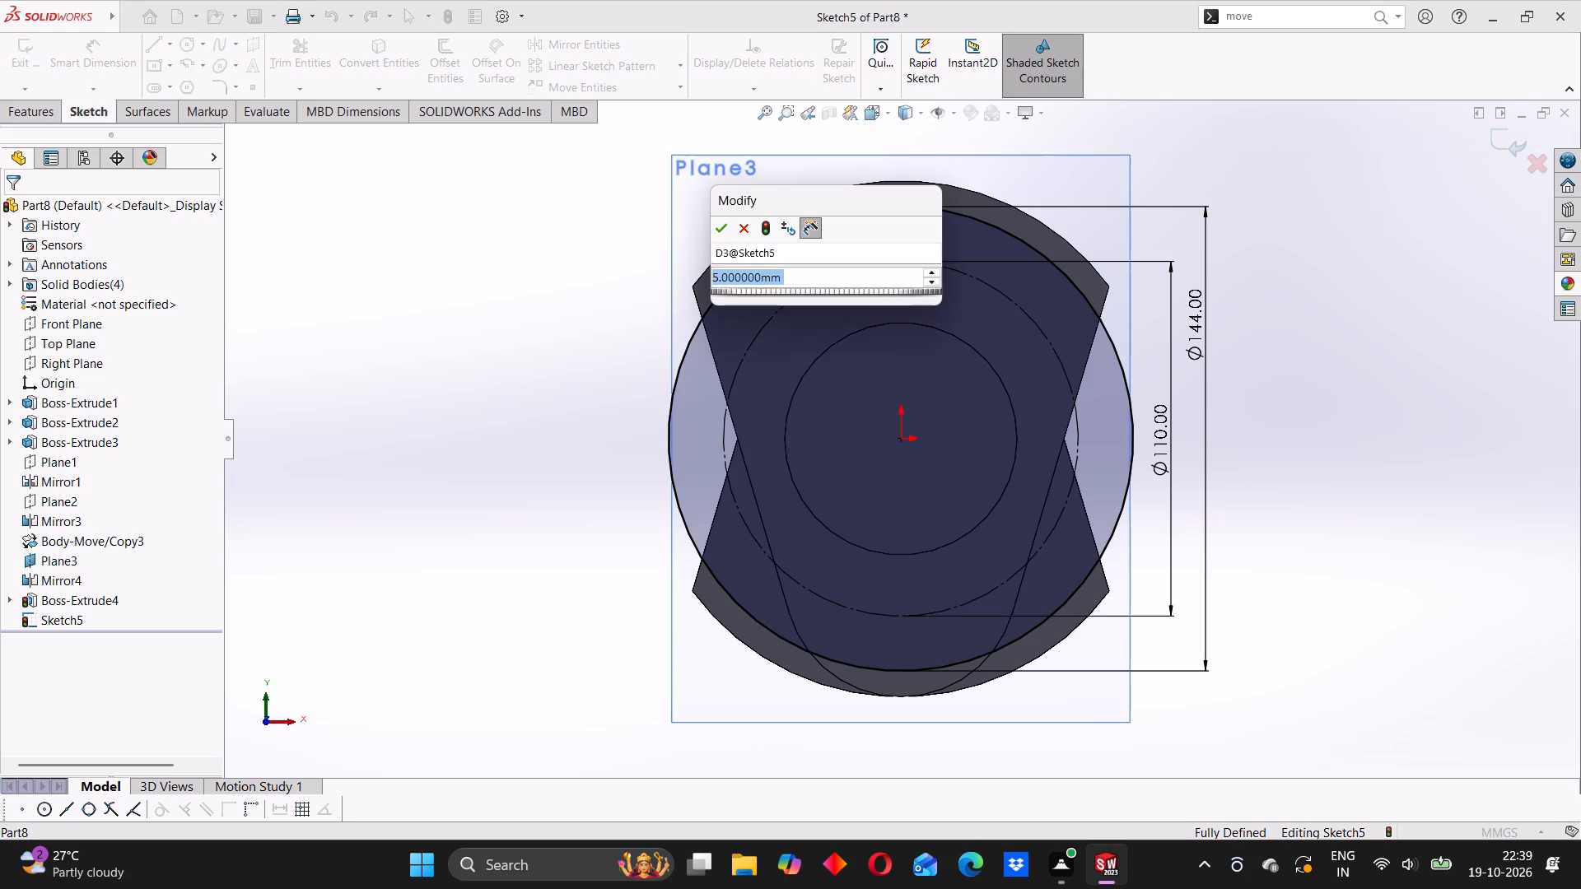
text(10)
key(Return)
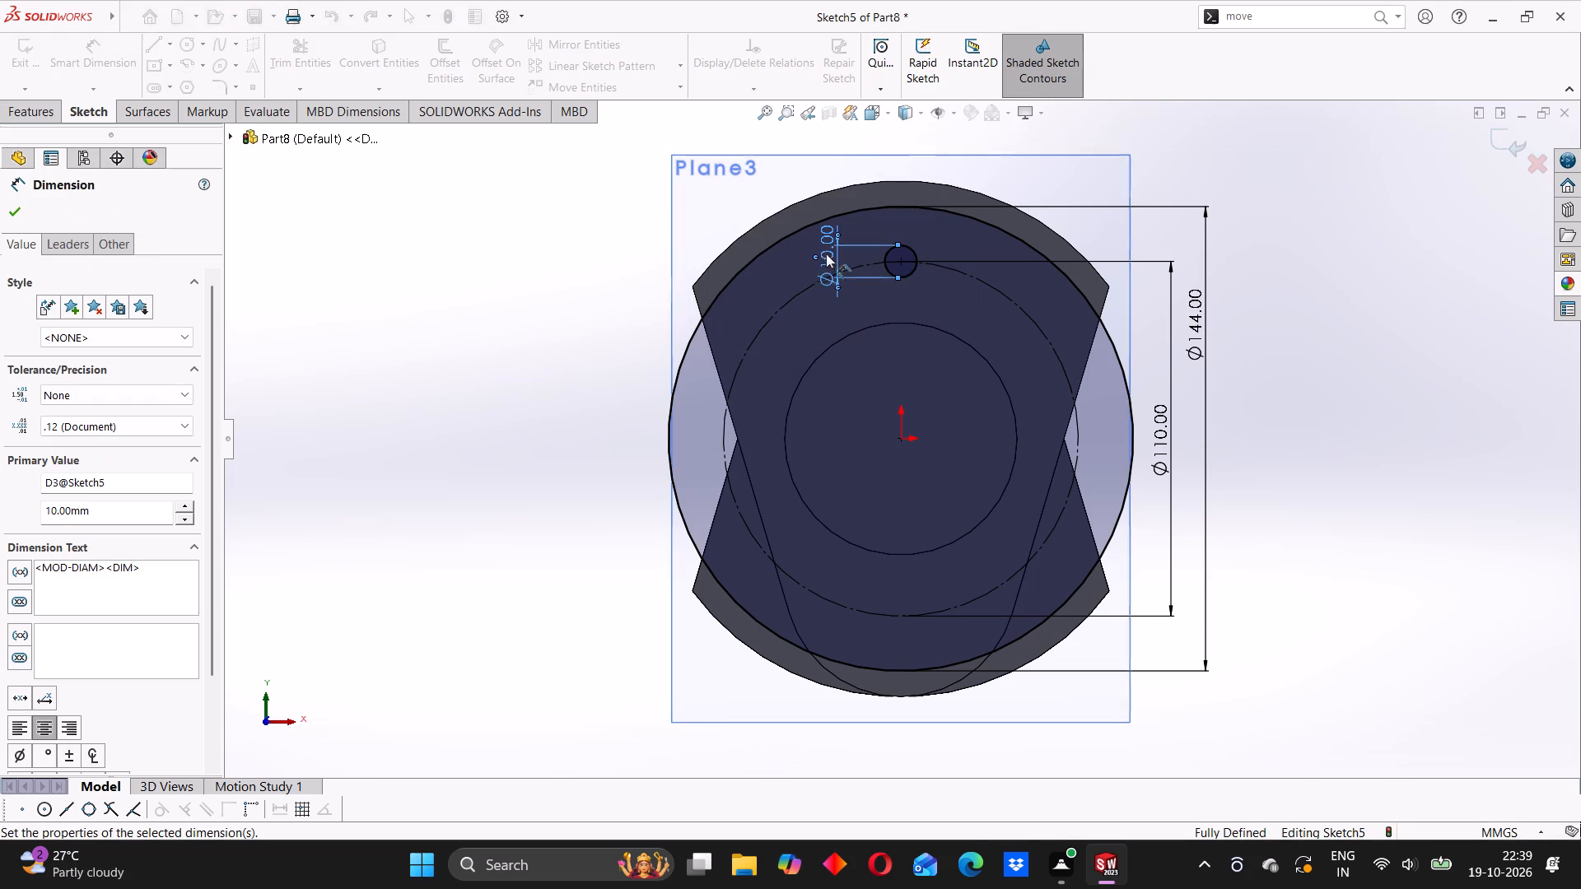
click(640, 301)
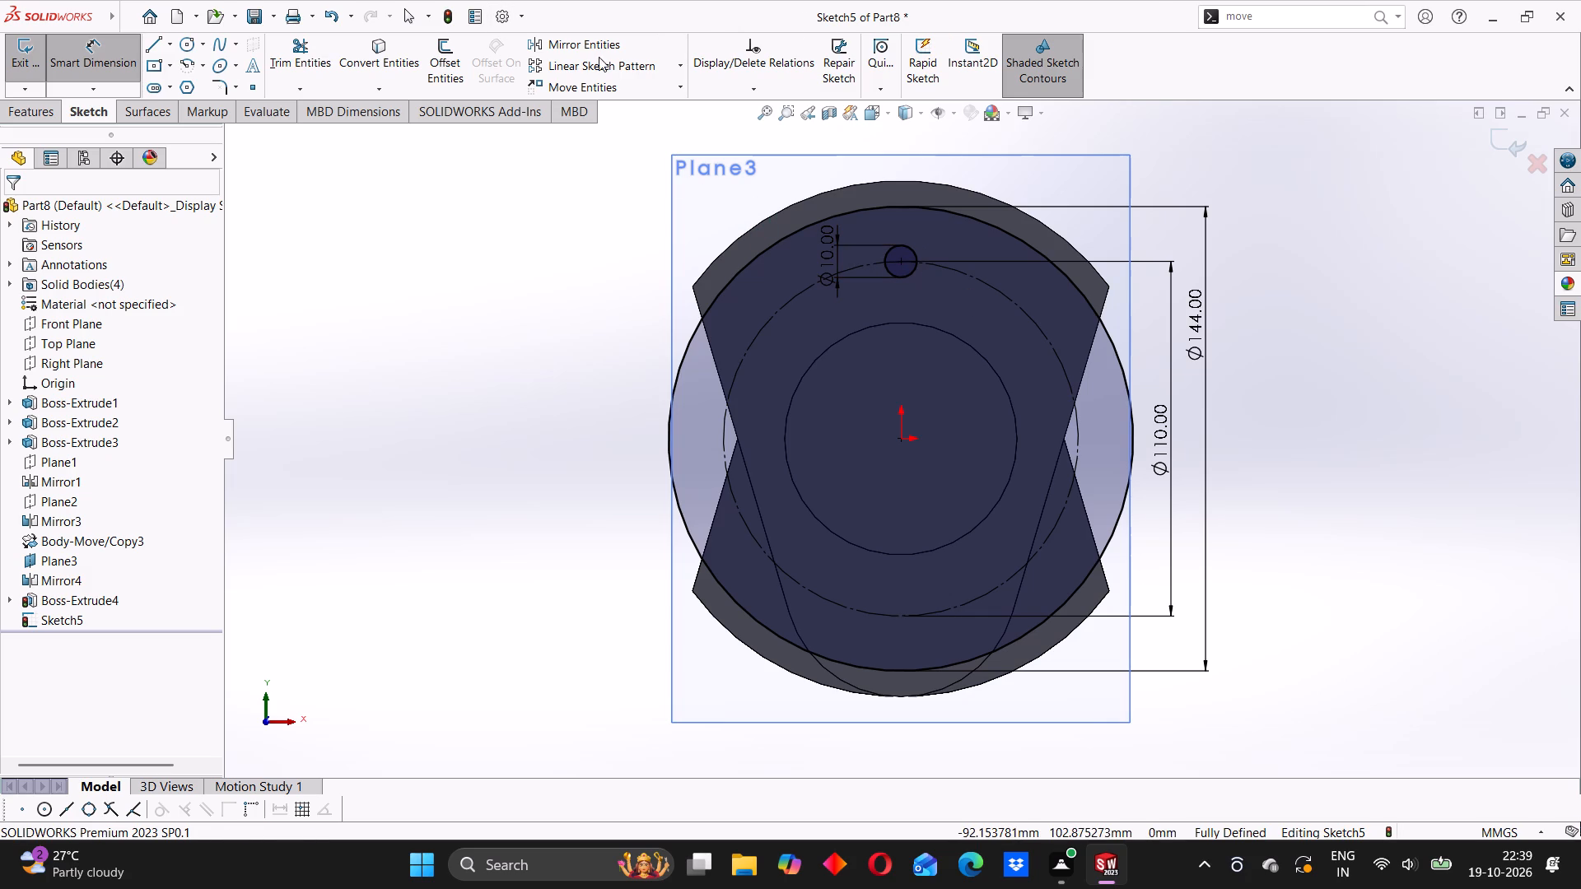
Circular-pattern the 10 mm circle around the origin as 8 equally spaced instances over 360 degrees.
click(679, 62)
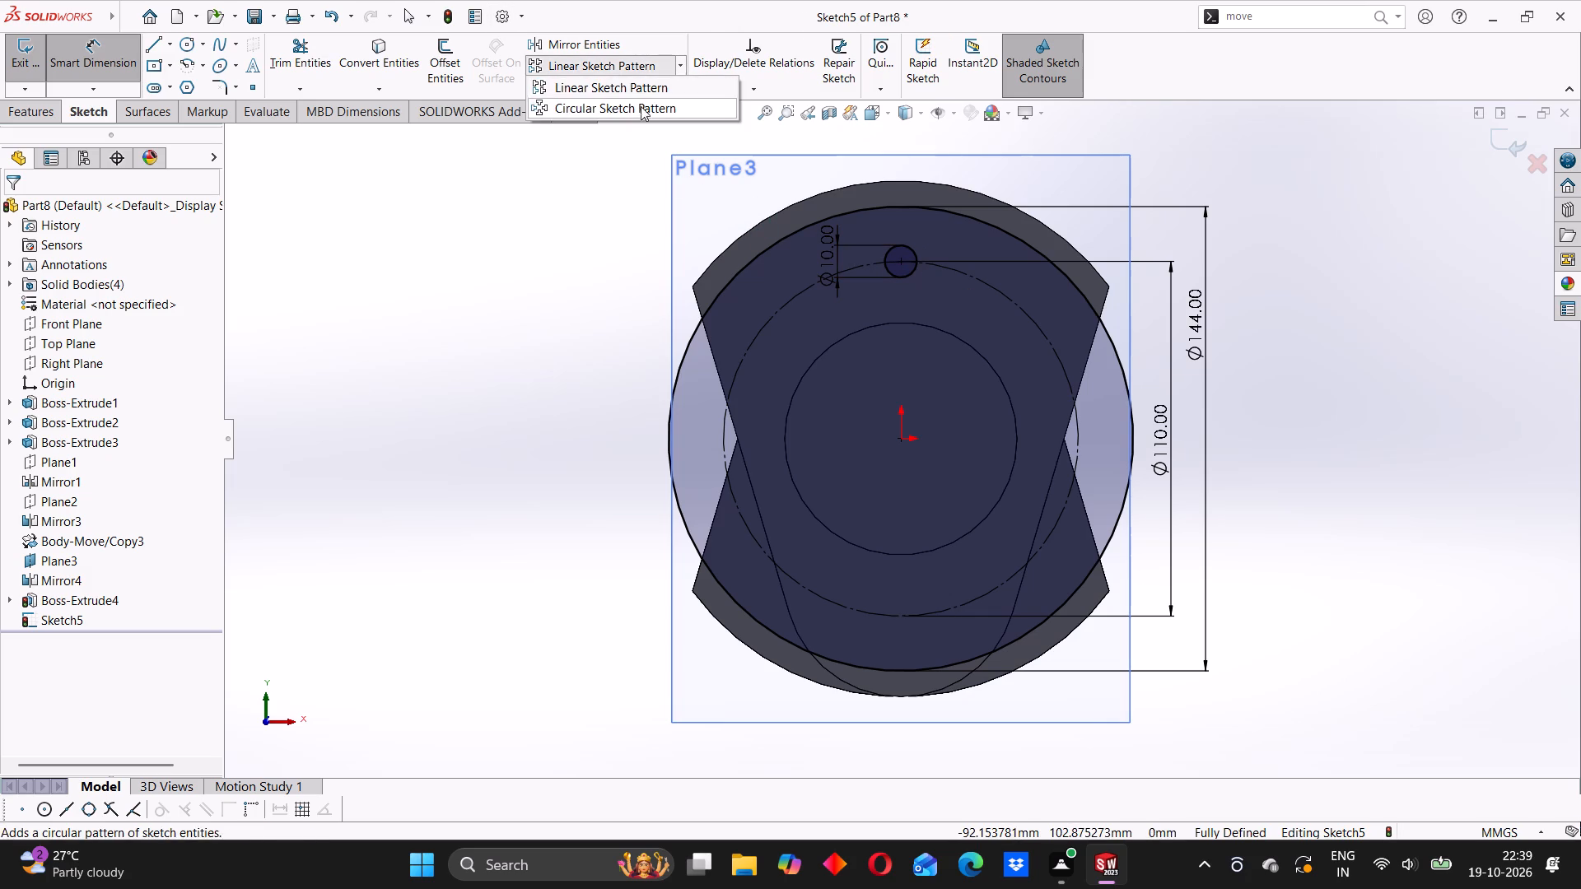
click(628, 109)
click(899, 248)
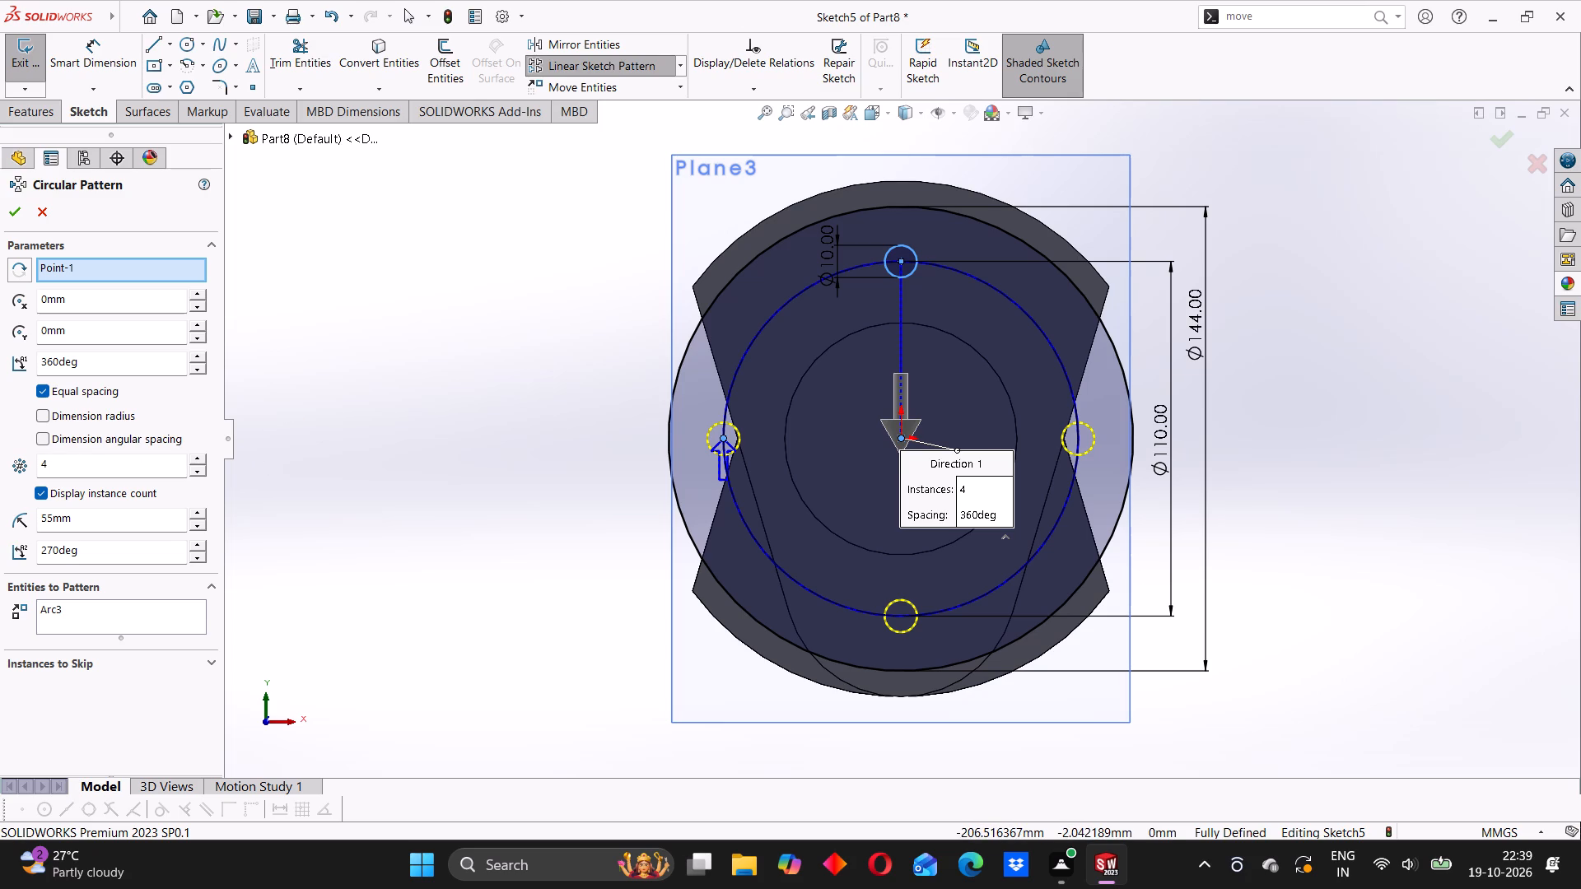
drag(57, 462, 23, 465)
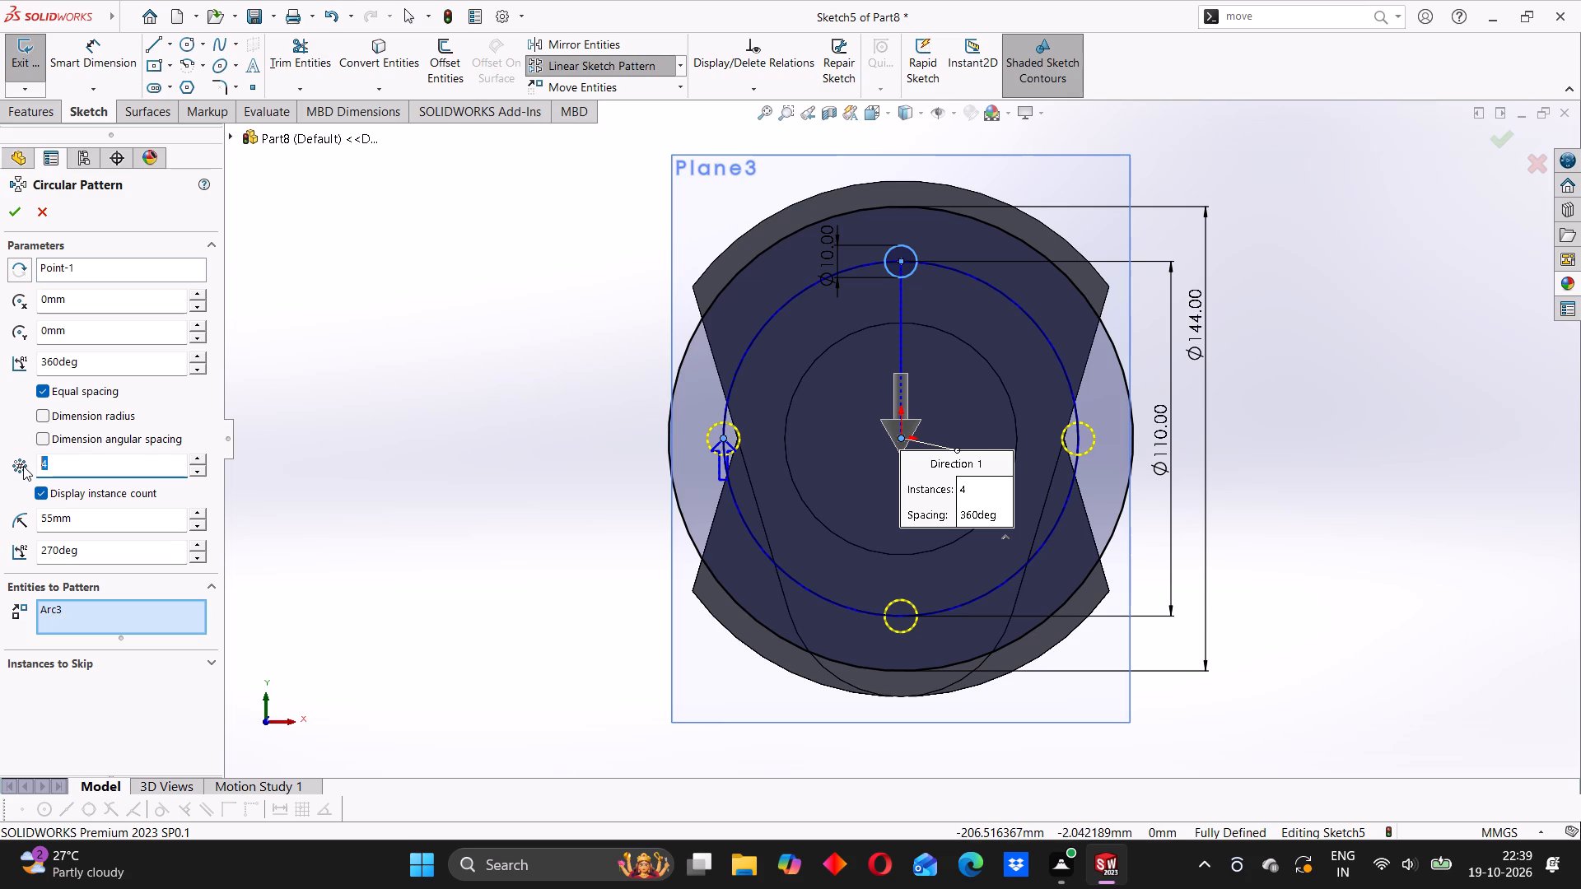
key(8)
key(Return)
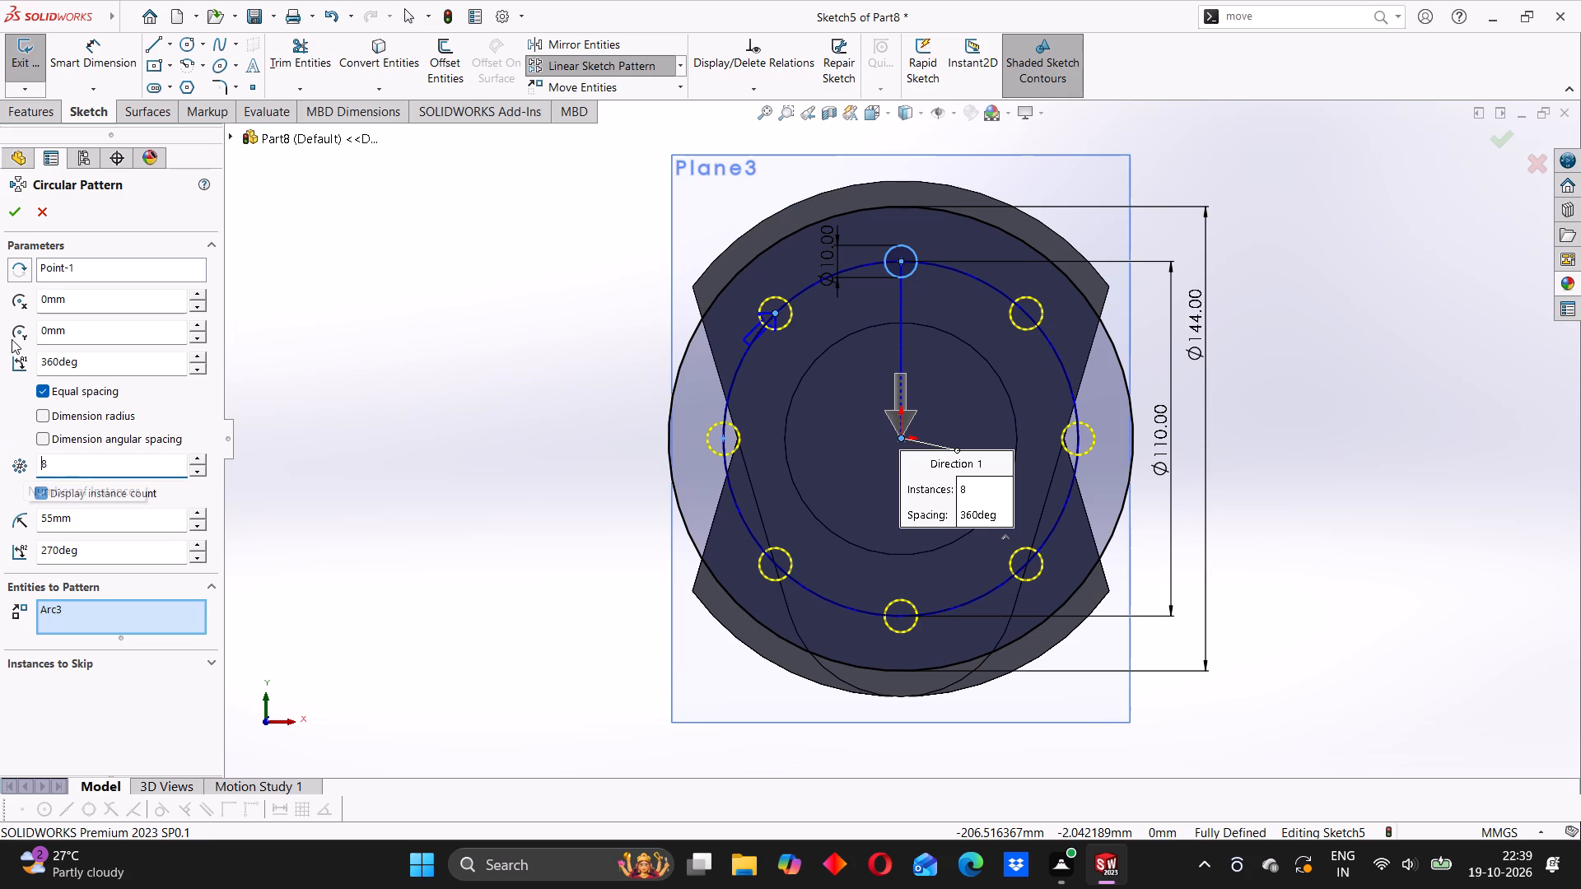
click(17, 210)
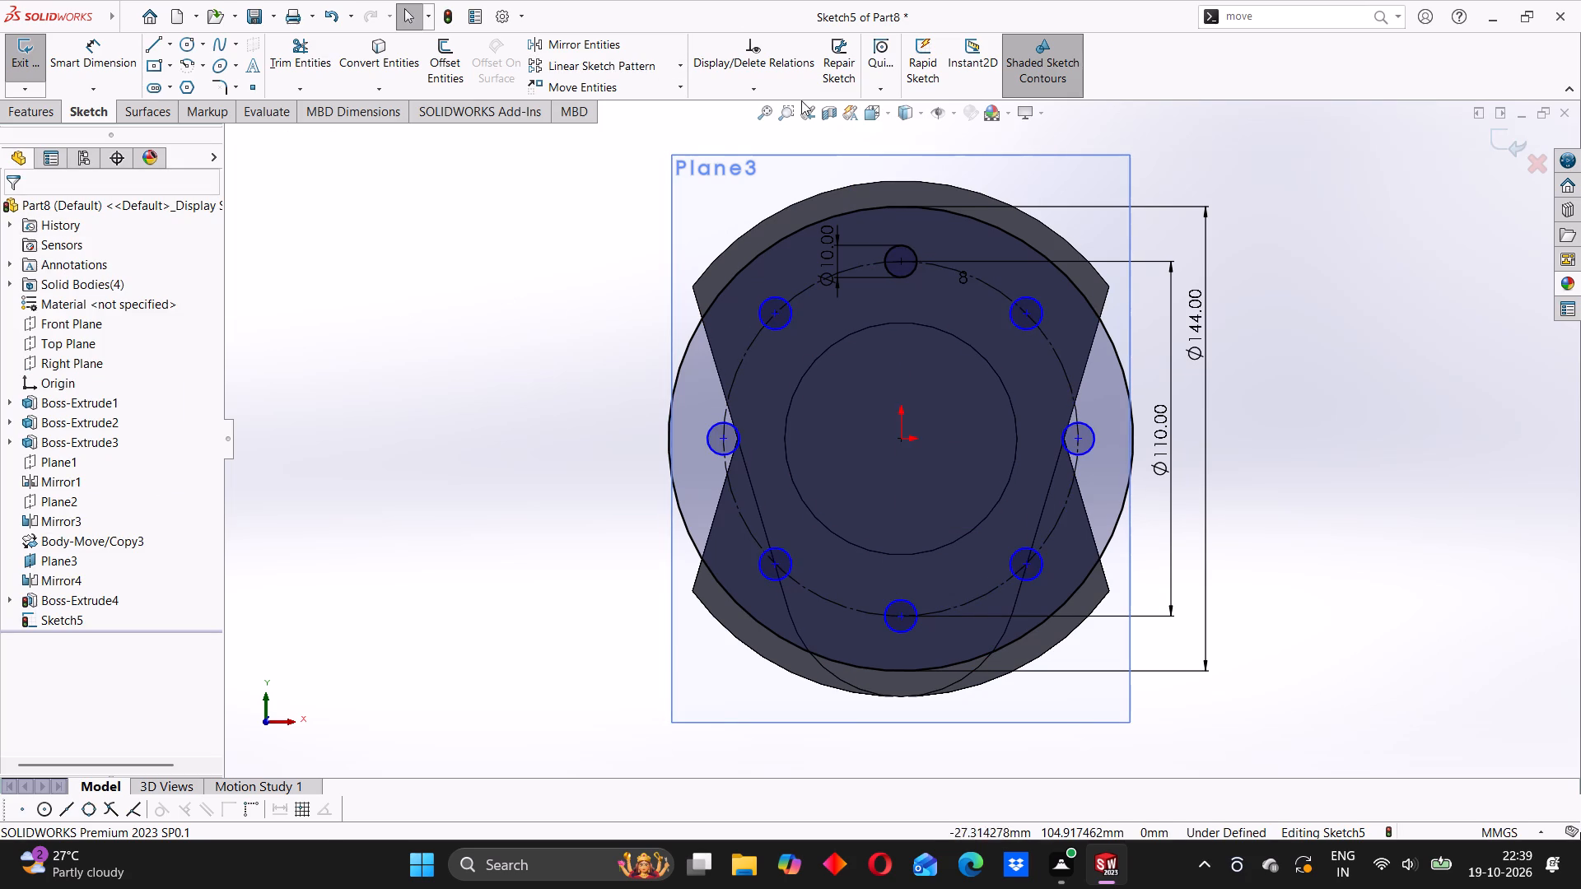
Fully define the flange sketch for all its entities, with relations and dimensions included.
click(762, 91)
click(742, 155)
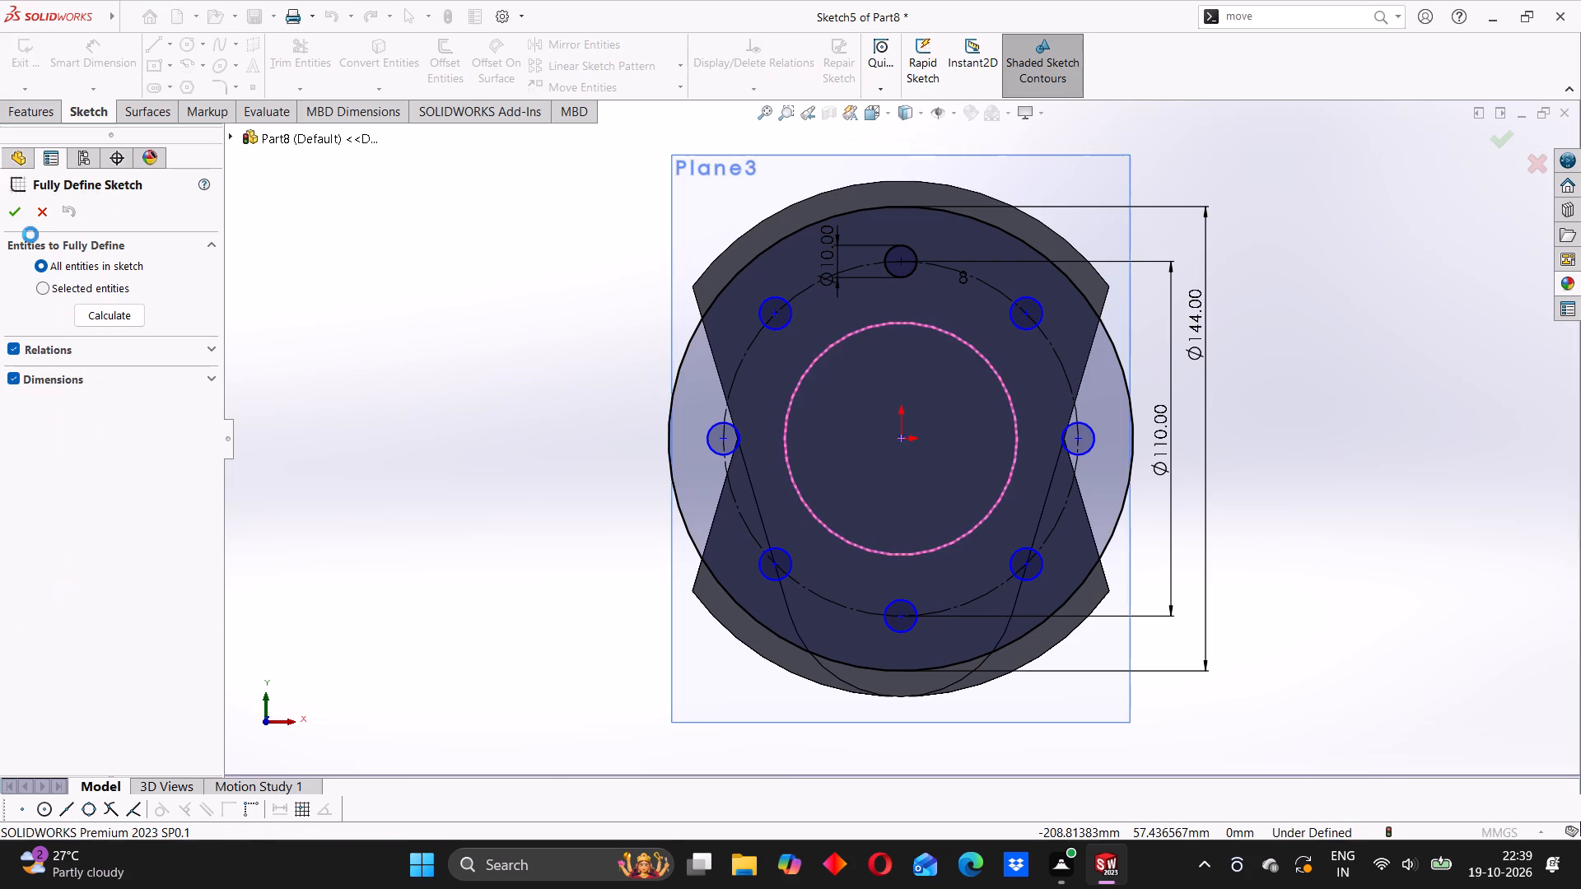
click(19, 212)
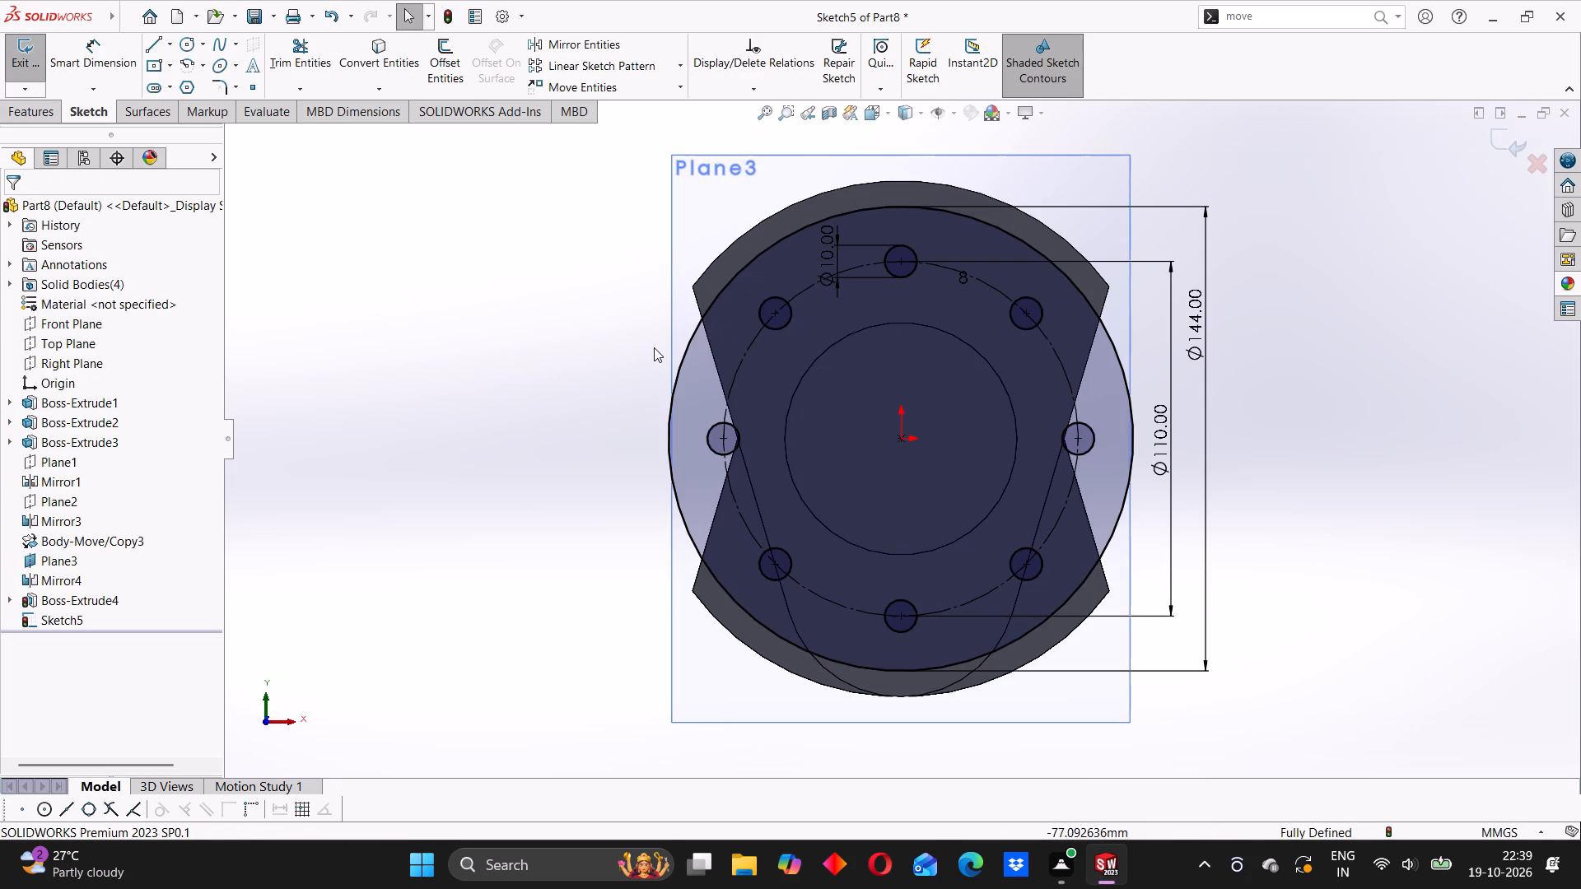
Extrude the flange sketch with its eight holes 15 mm outward from the crankshaft's end journal, with Merge result on.
scroll(823, 378, up, 1)
middle_drag(823, 377, 945, 375)
scroll(968, 380, up, 4)
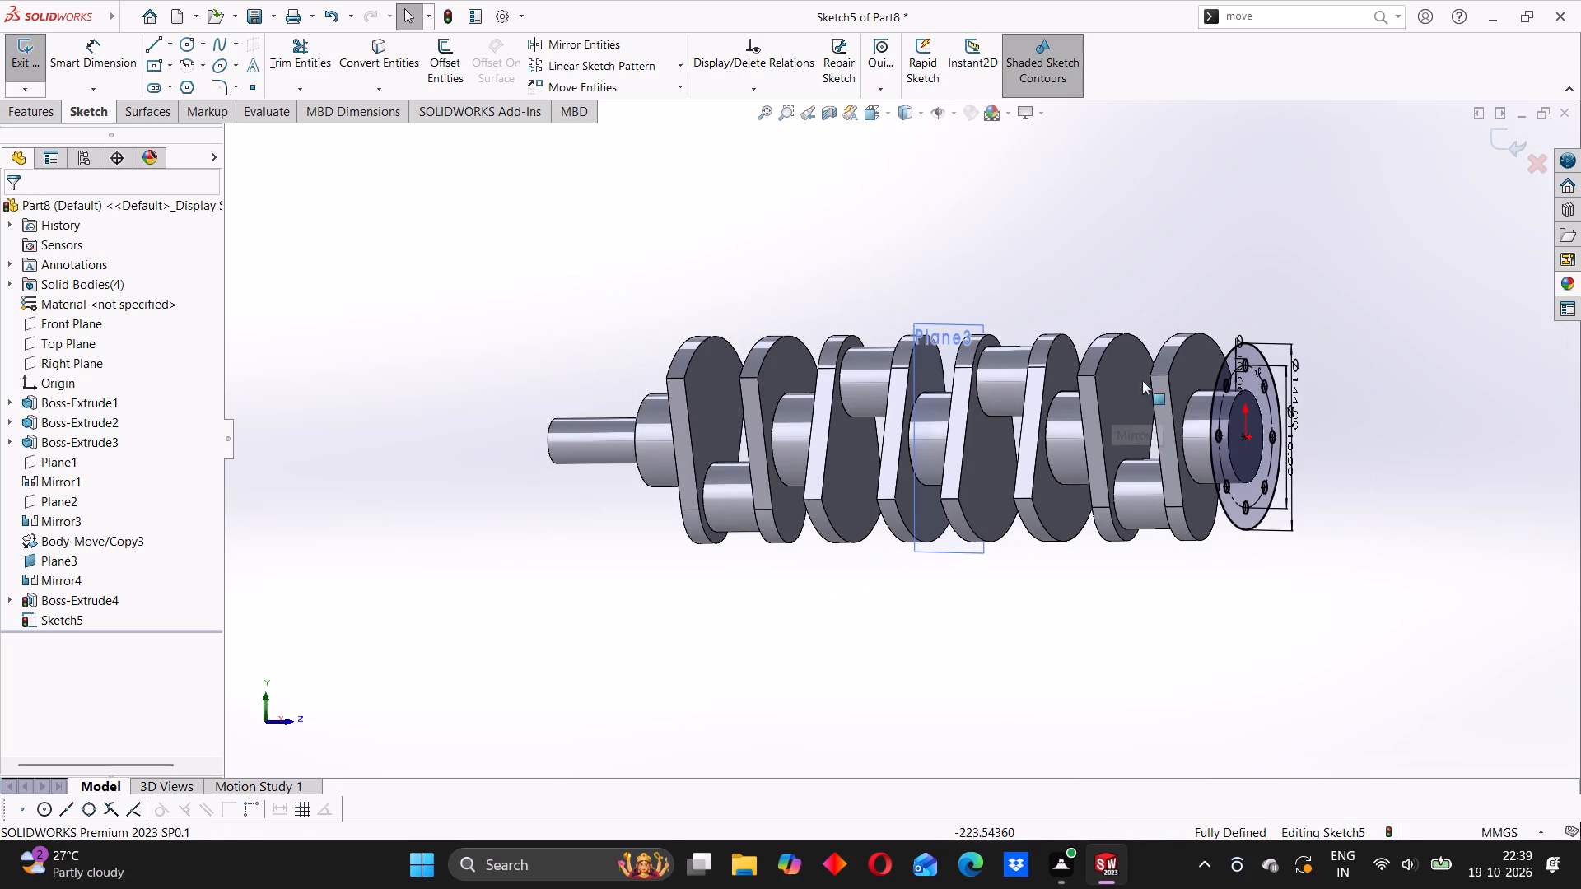
scroll(1251, 407, down, 3)
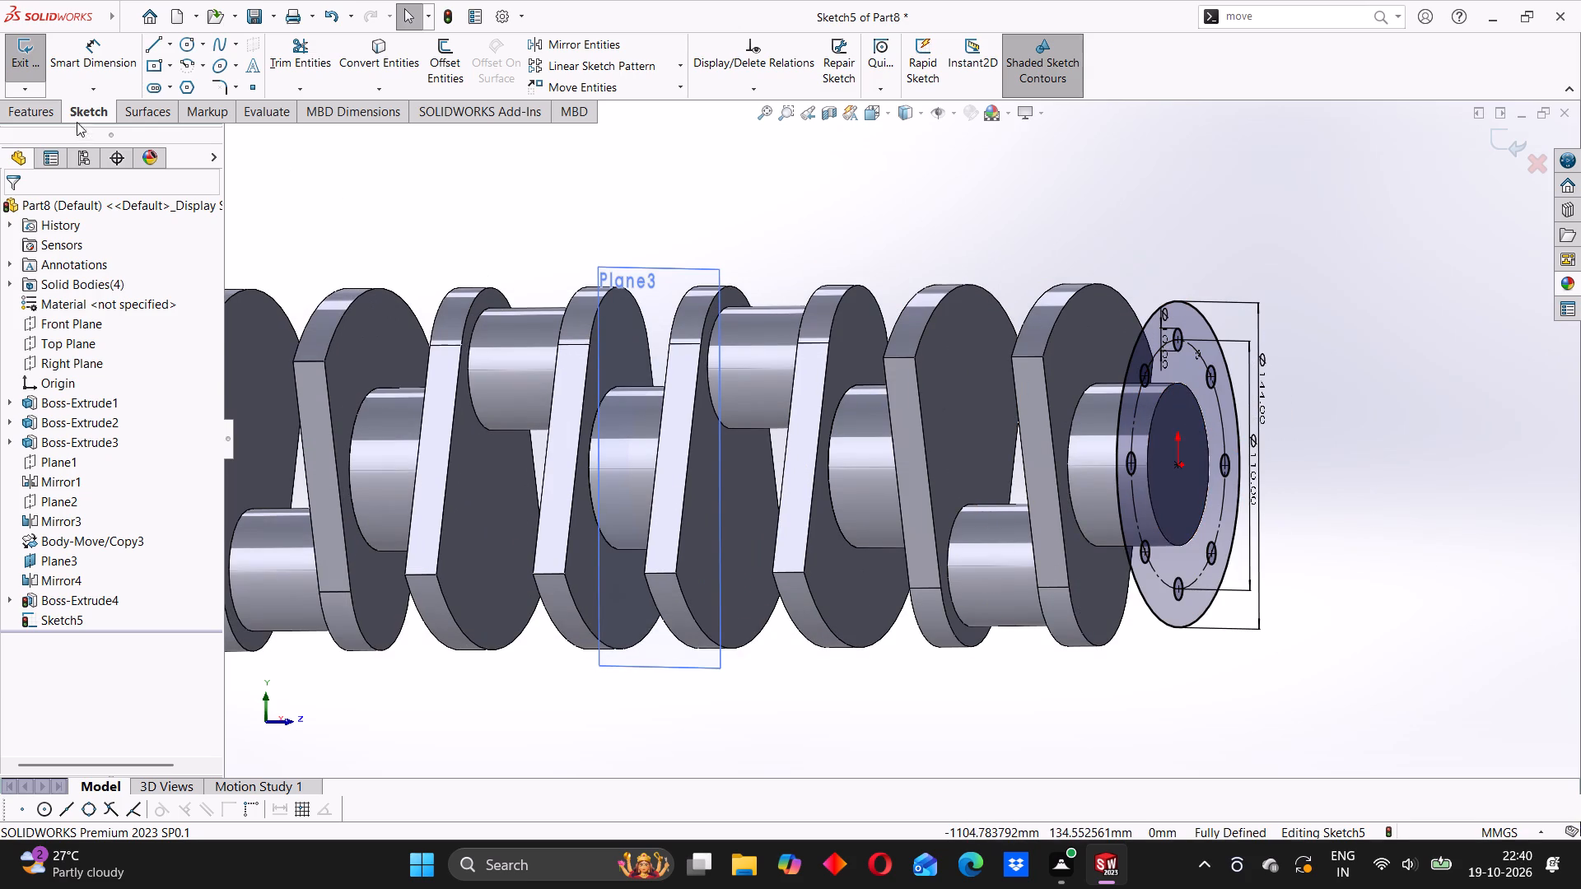
click(19, 114)
click(41, 62)
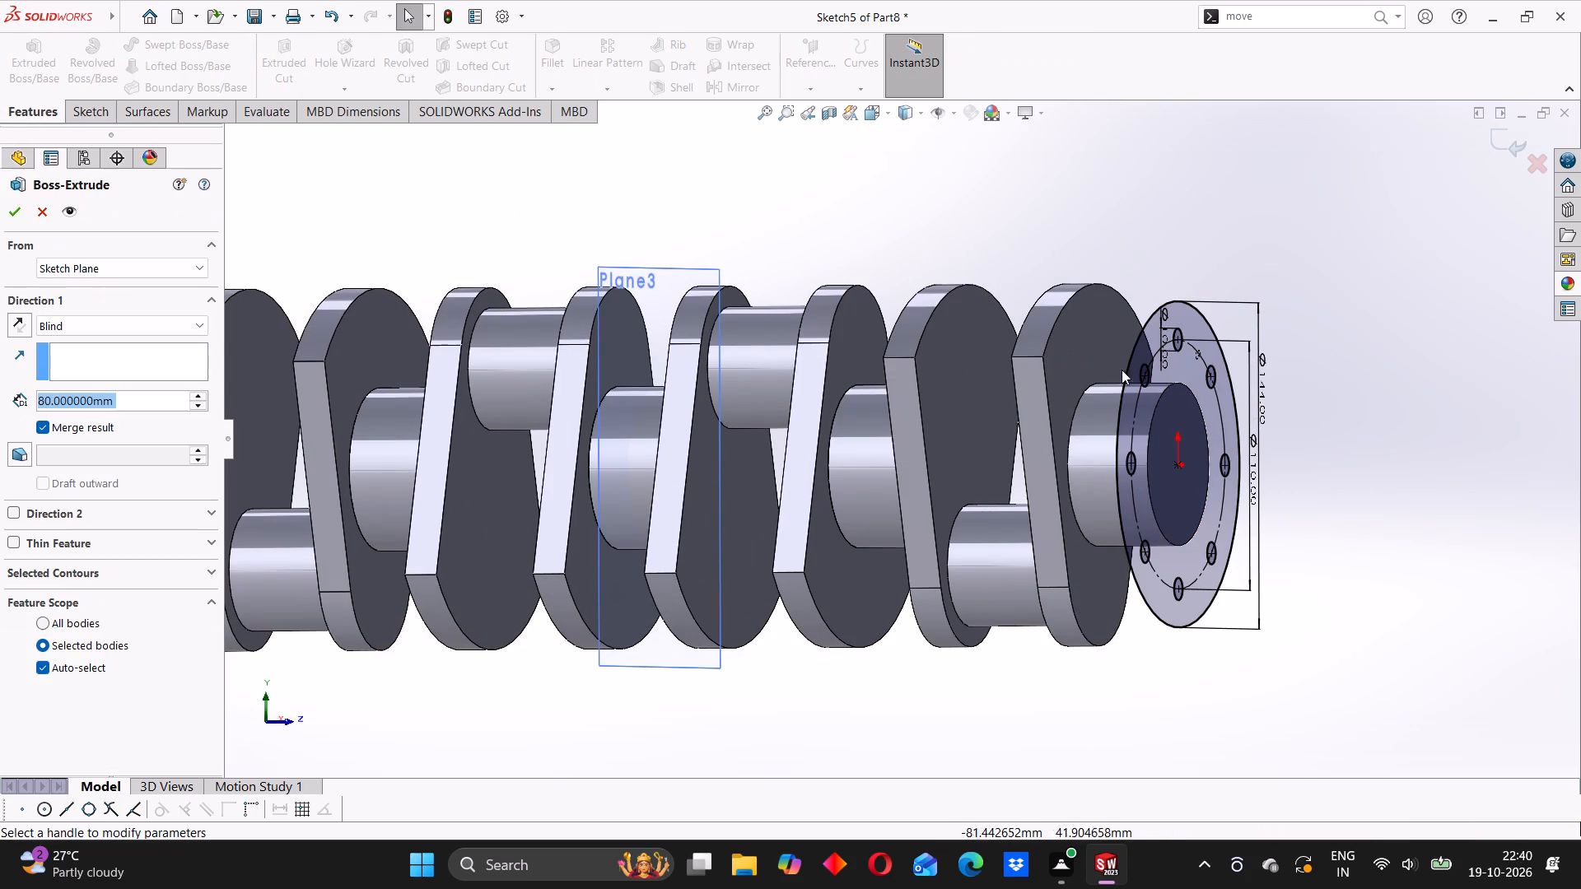
scroll(1198, 431, up, 2)
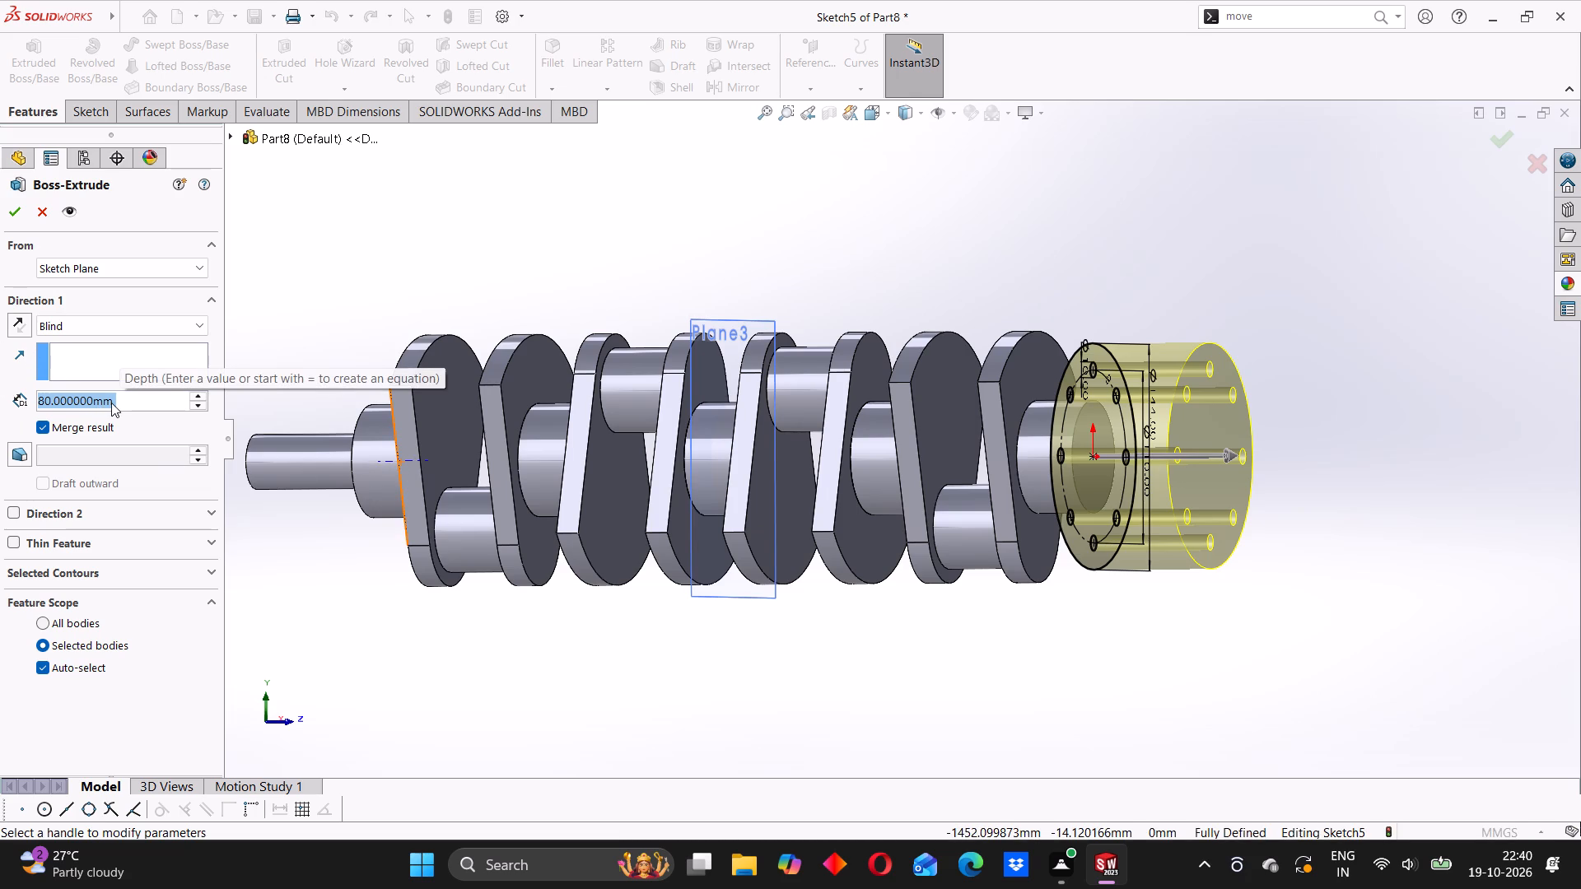
text(15)
key(Return)
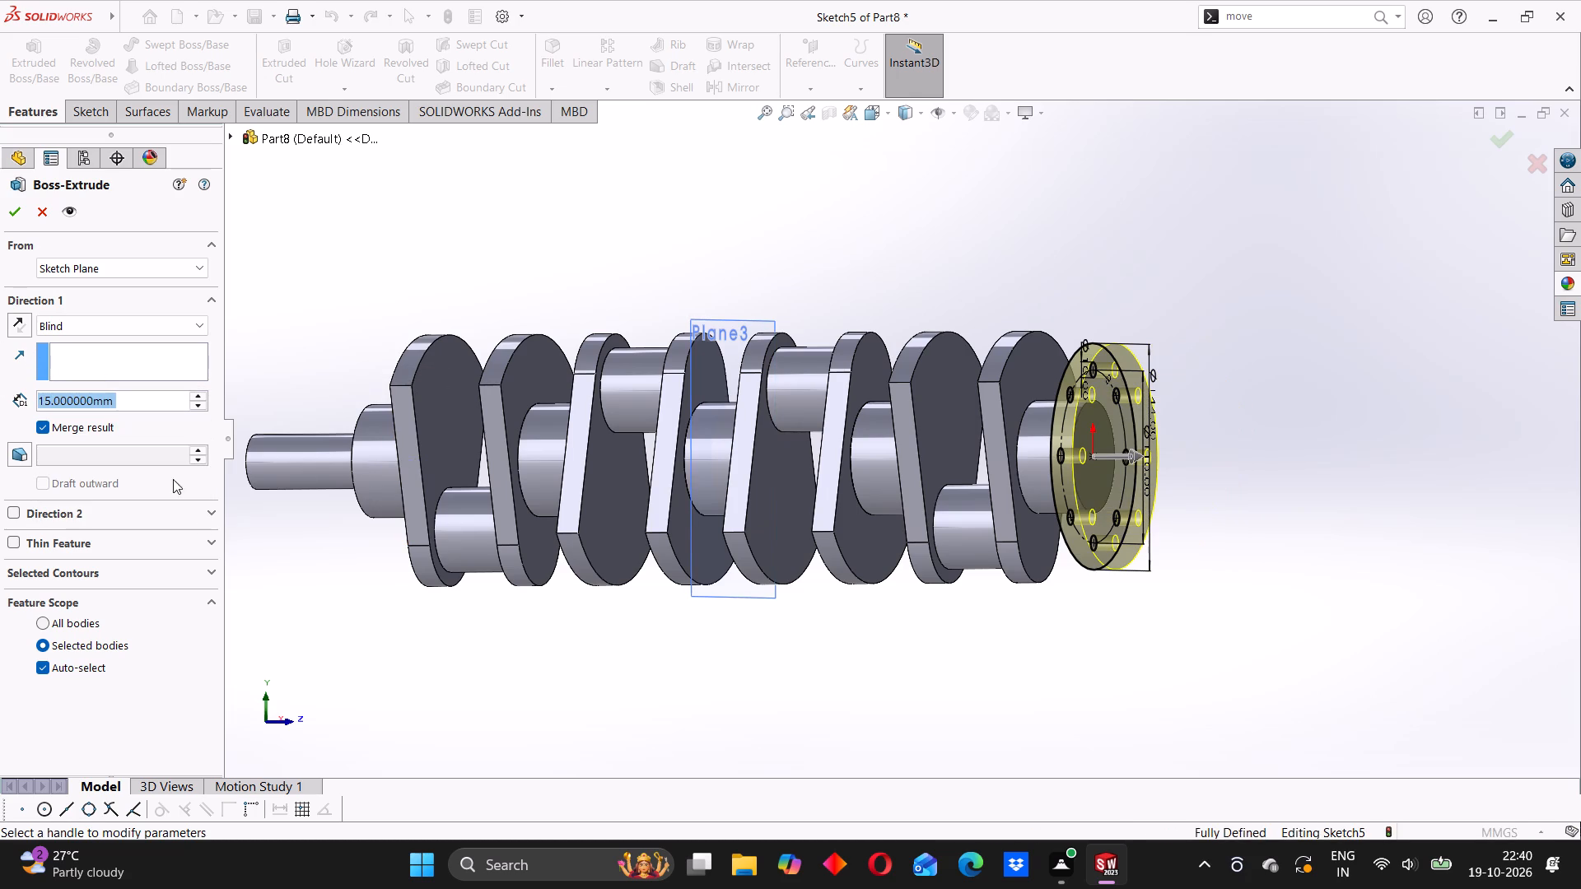
click(12, 212)
Combine the four crankshaft bodies, from the end-shaft section to the flange section, into one using the Add operation.
middle_drag(1121, 459, 1157, 453)
click(1221, 432)
scroll(1149, 436, down, 1)
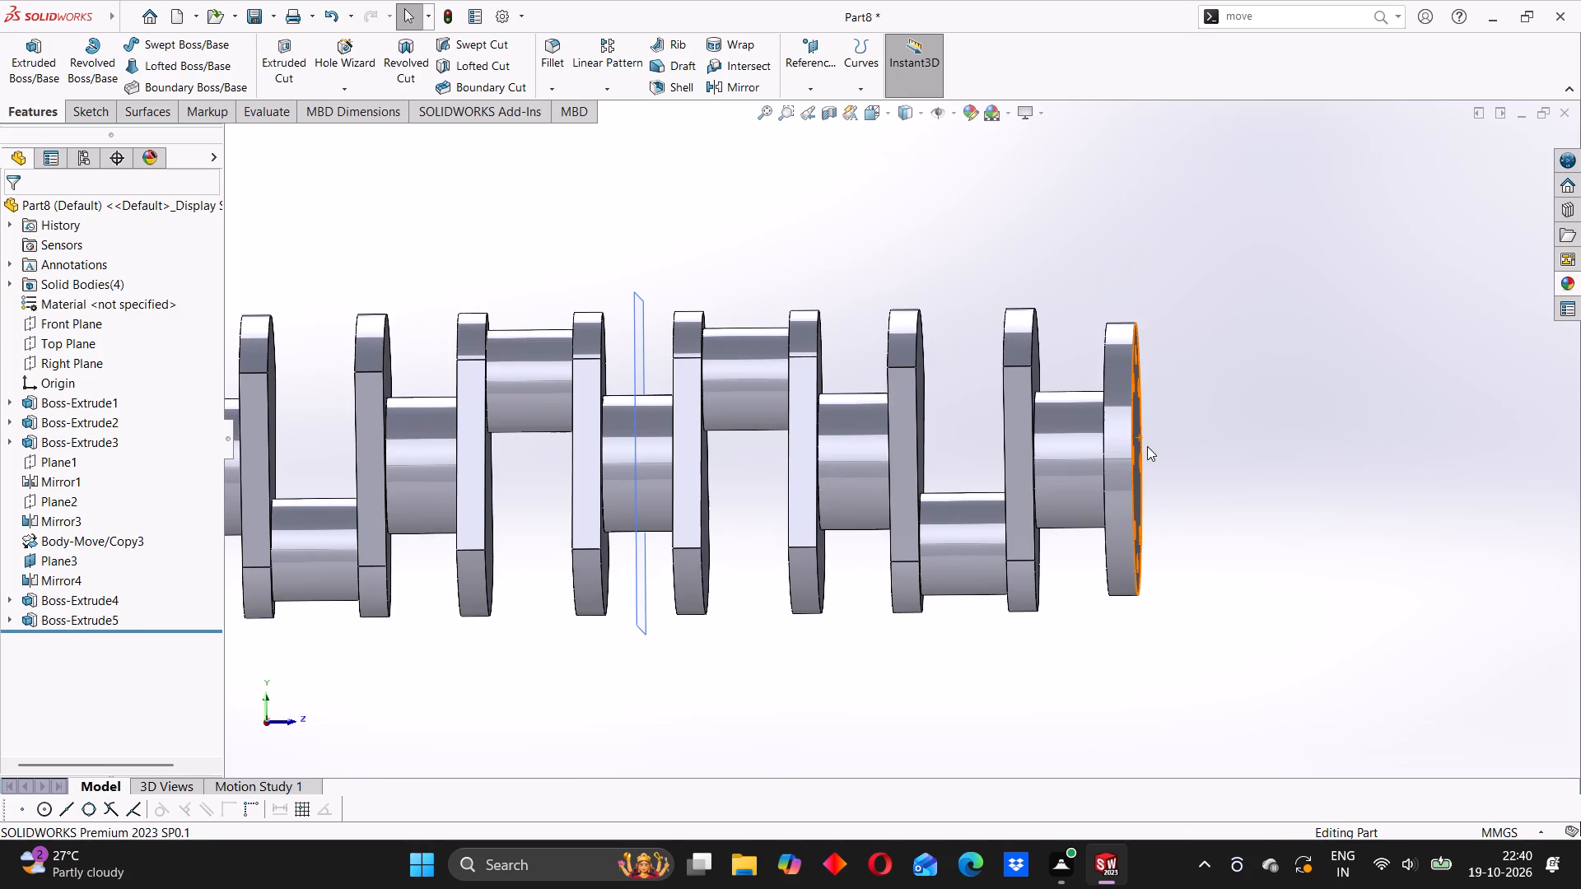
scroll(1042, 477, up, 1)
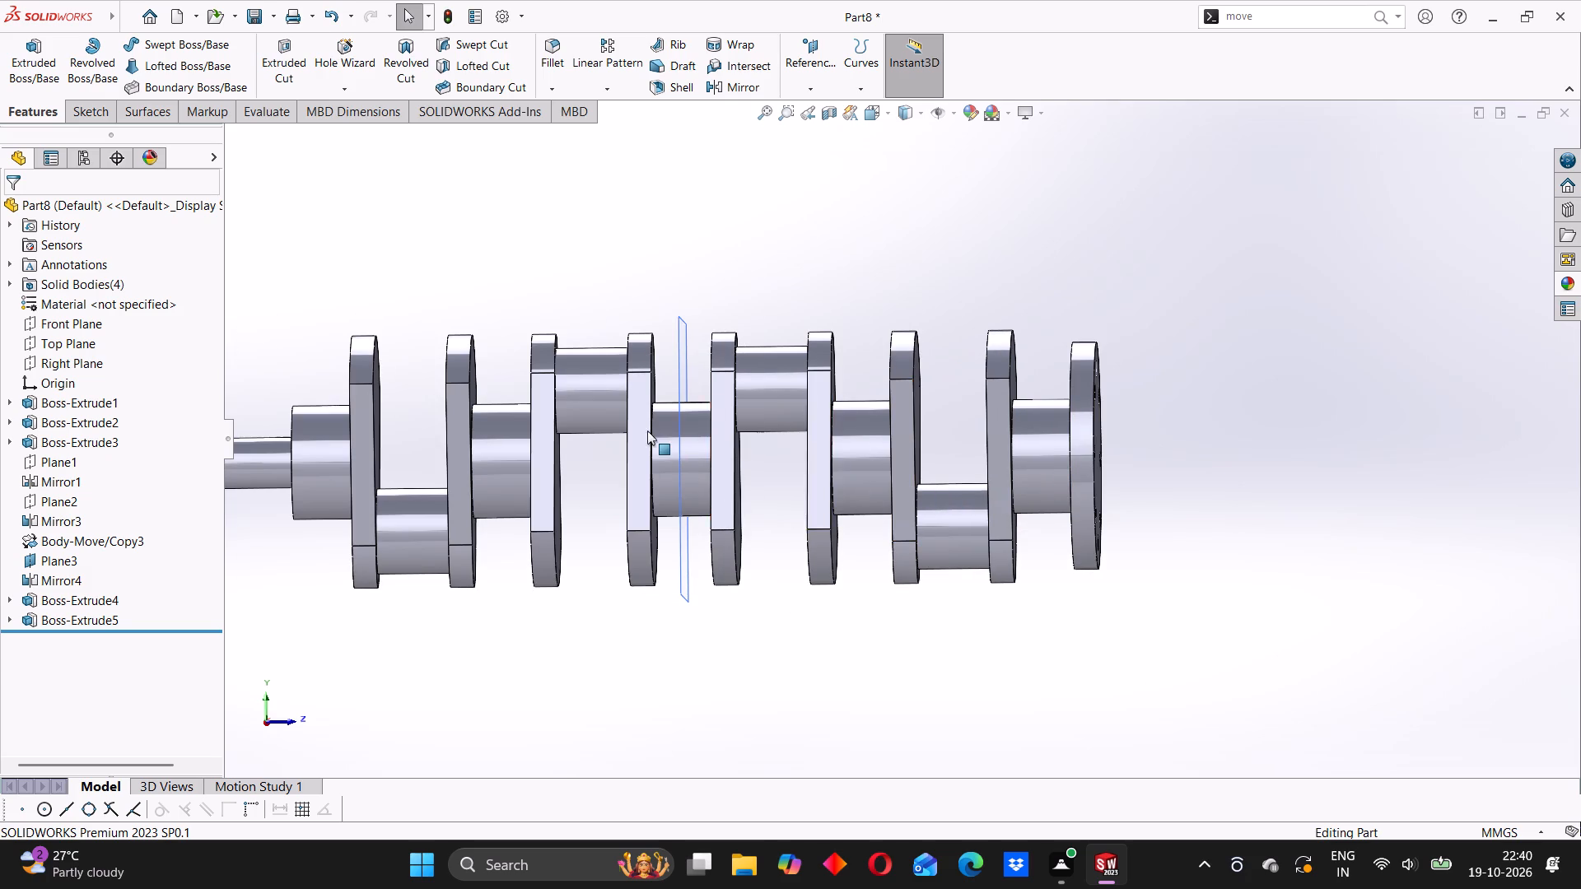
scroll(647, 431, down, 1)
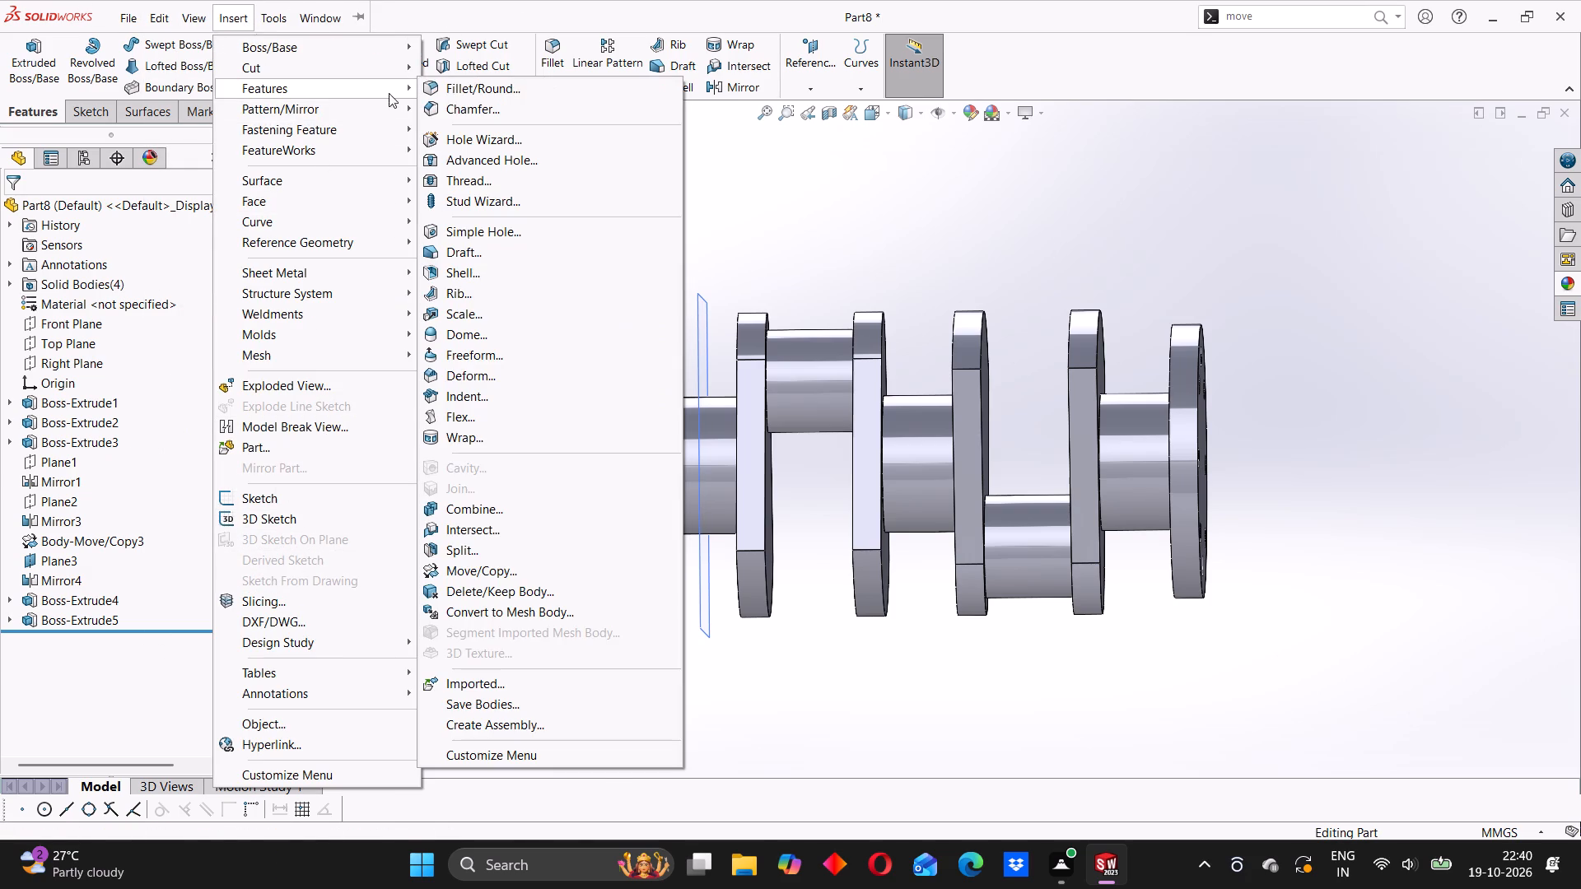
click(485, 512)
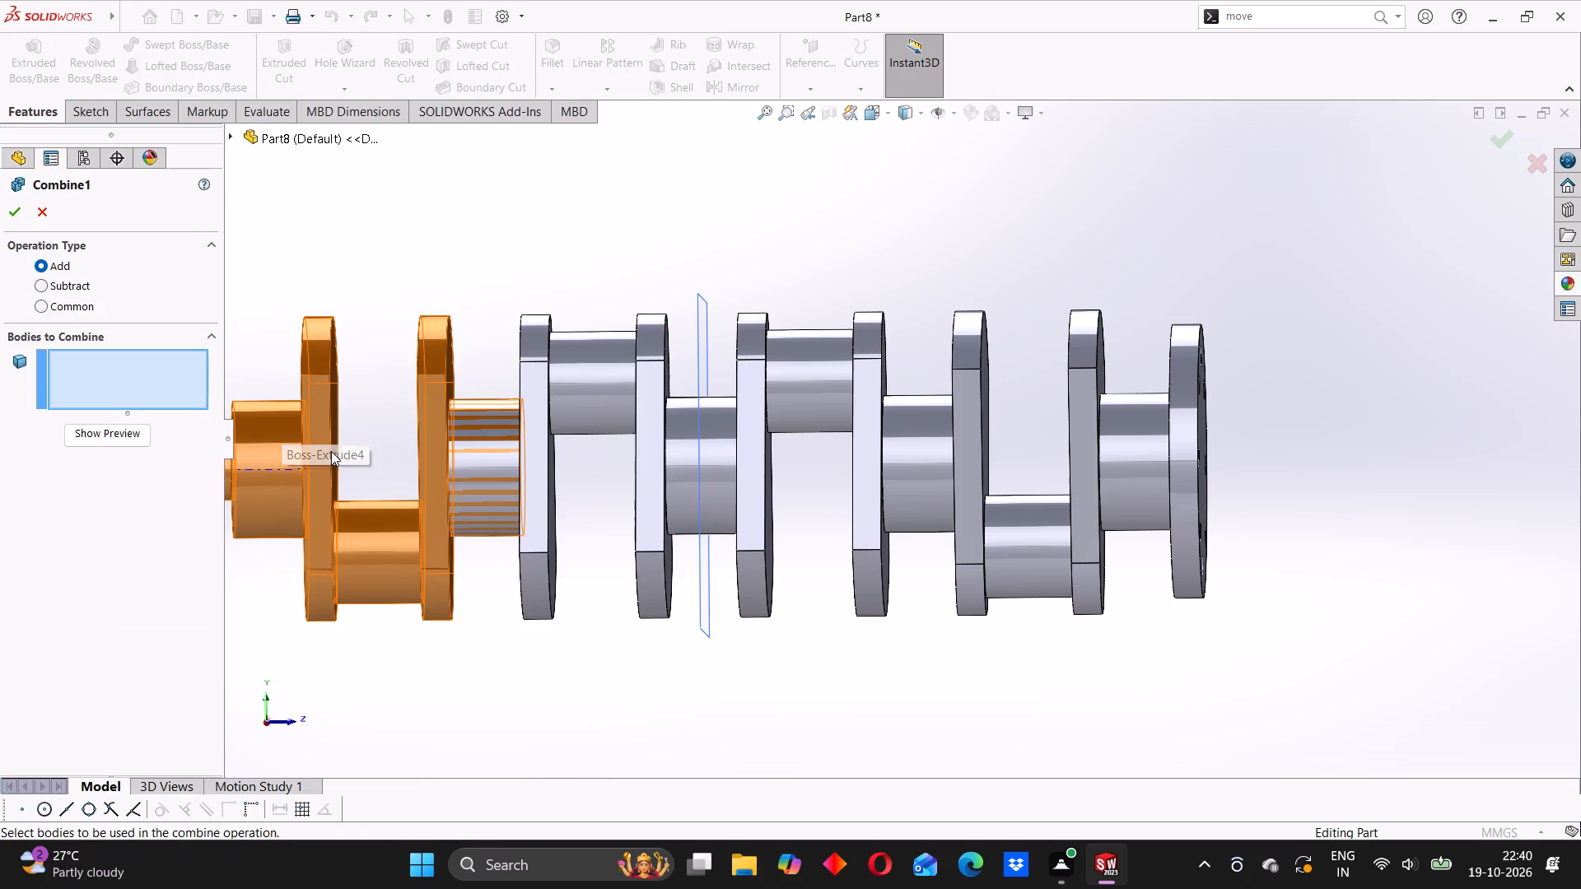
scroll(392, 477, up, 2)
middle_drag(235, 435, 260, 441)
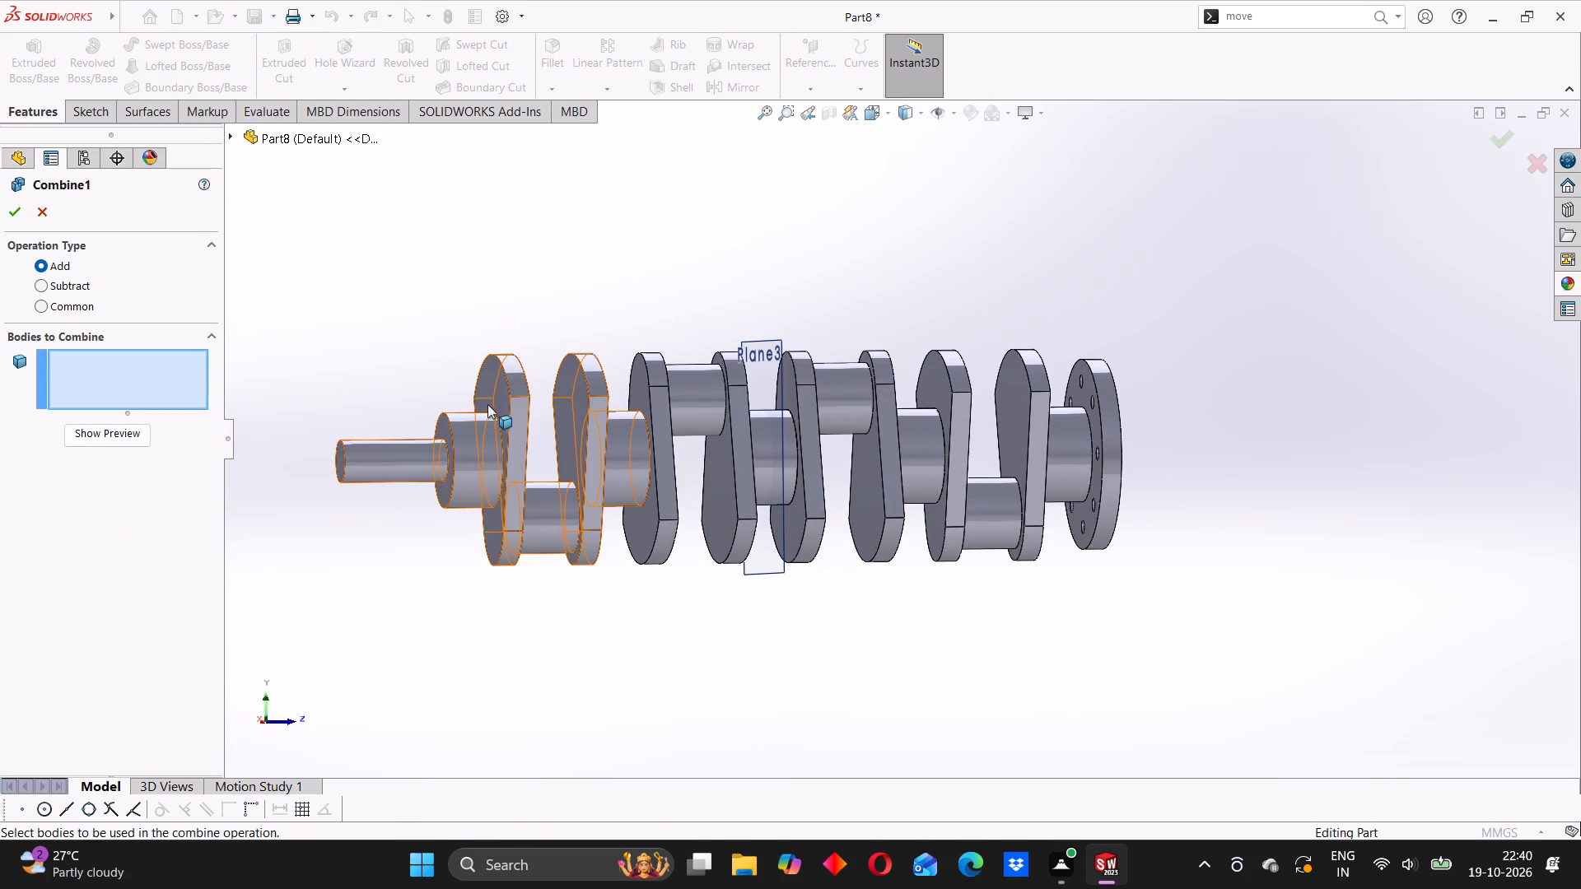
click(493, 390)
click(670, 385)
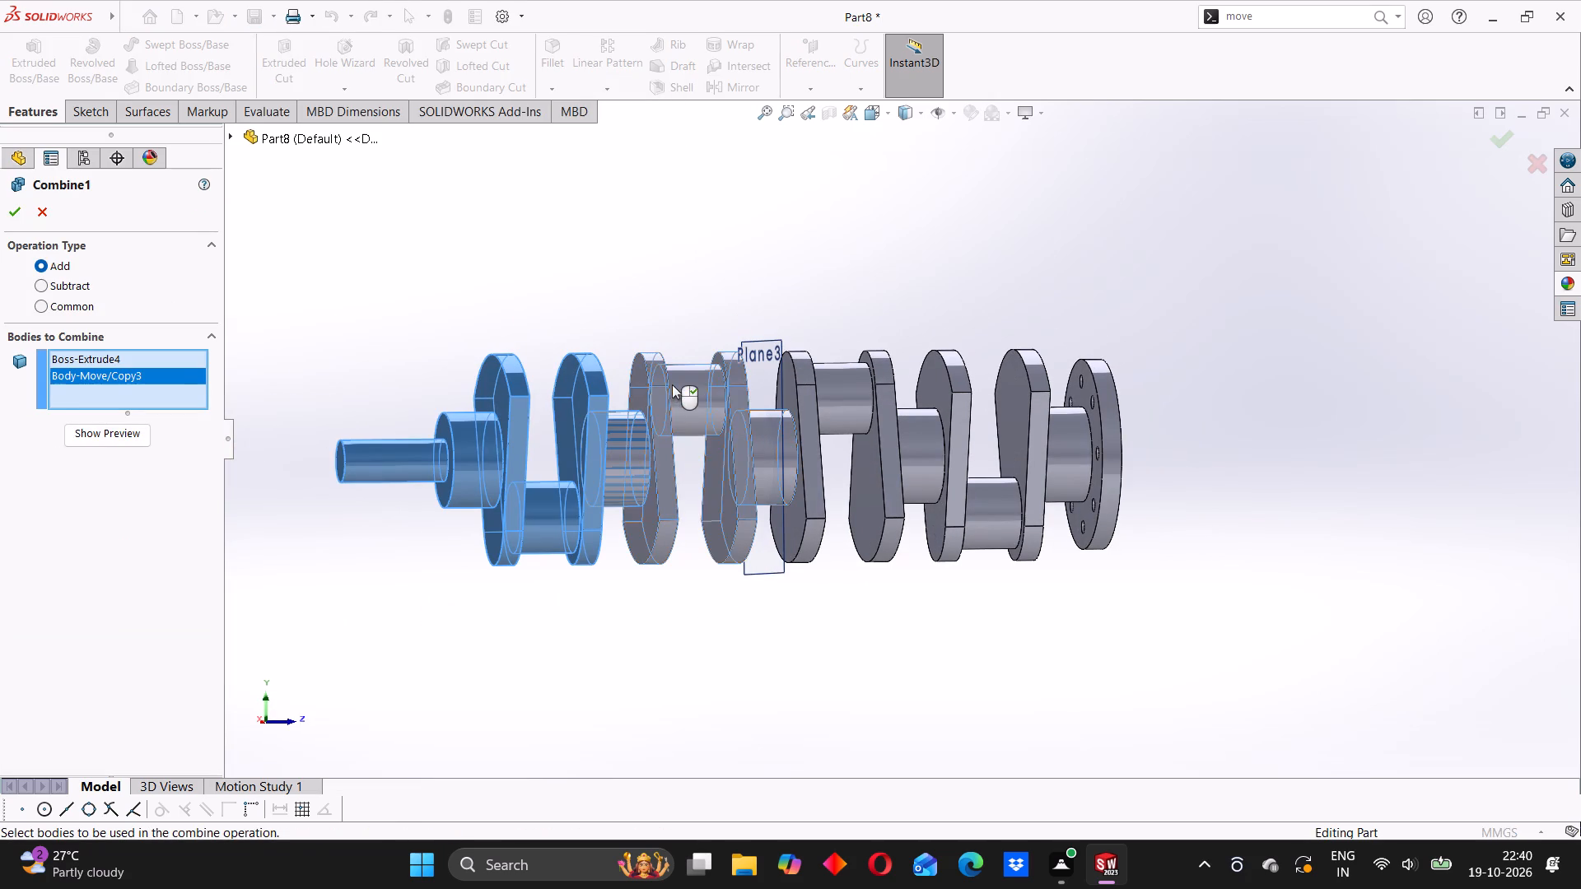
click(814, 383)
click(1012, 383)
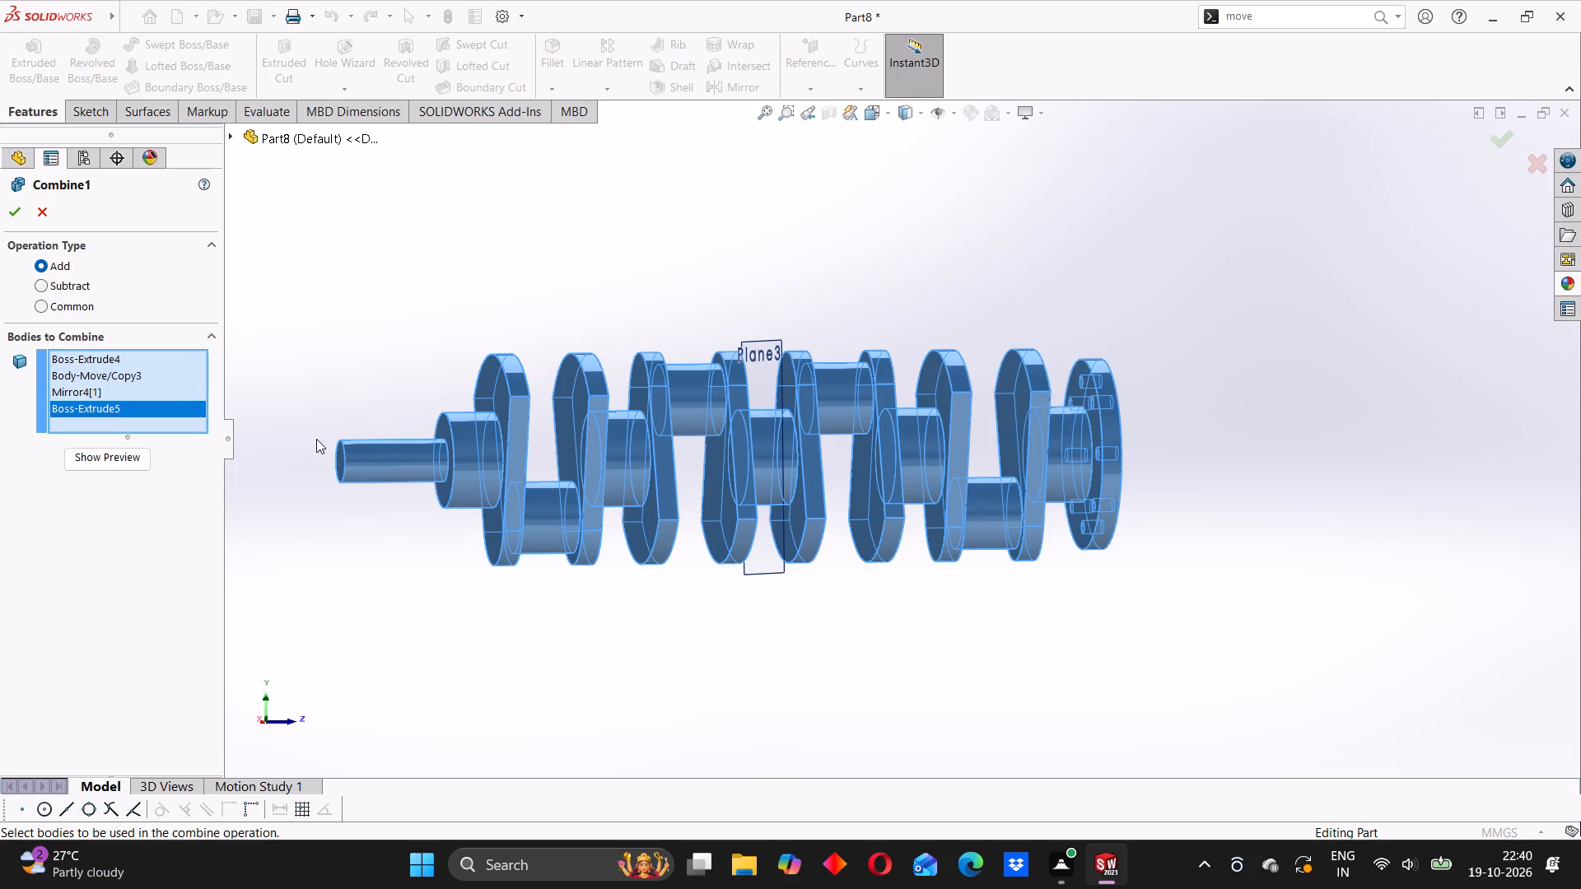
click(9, 206)
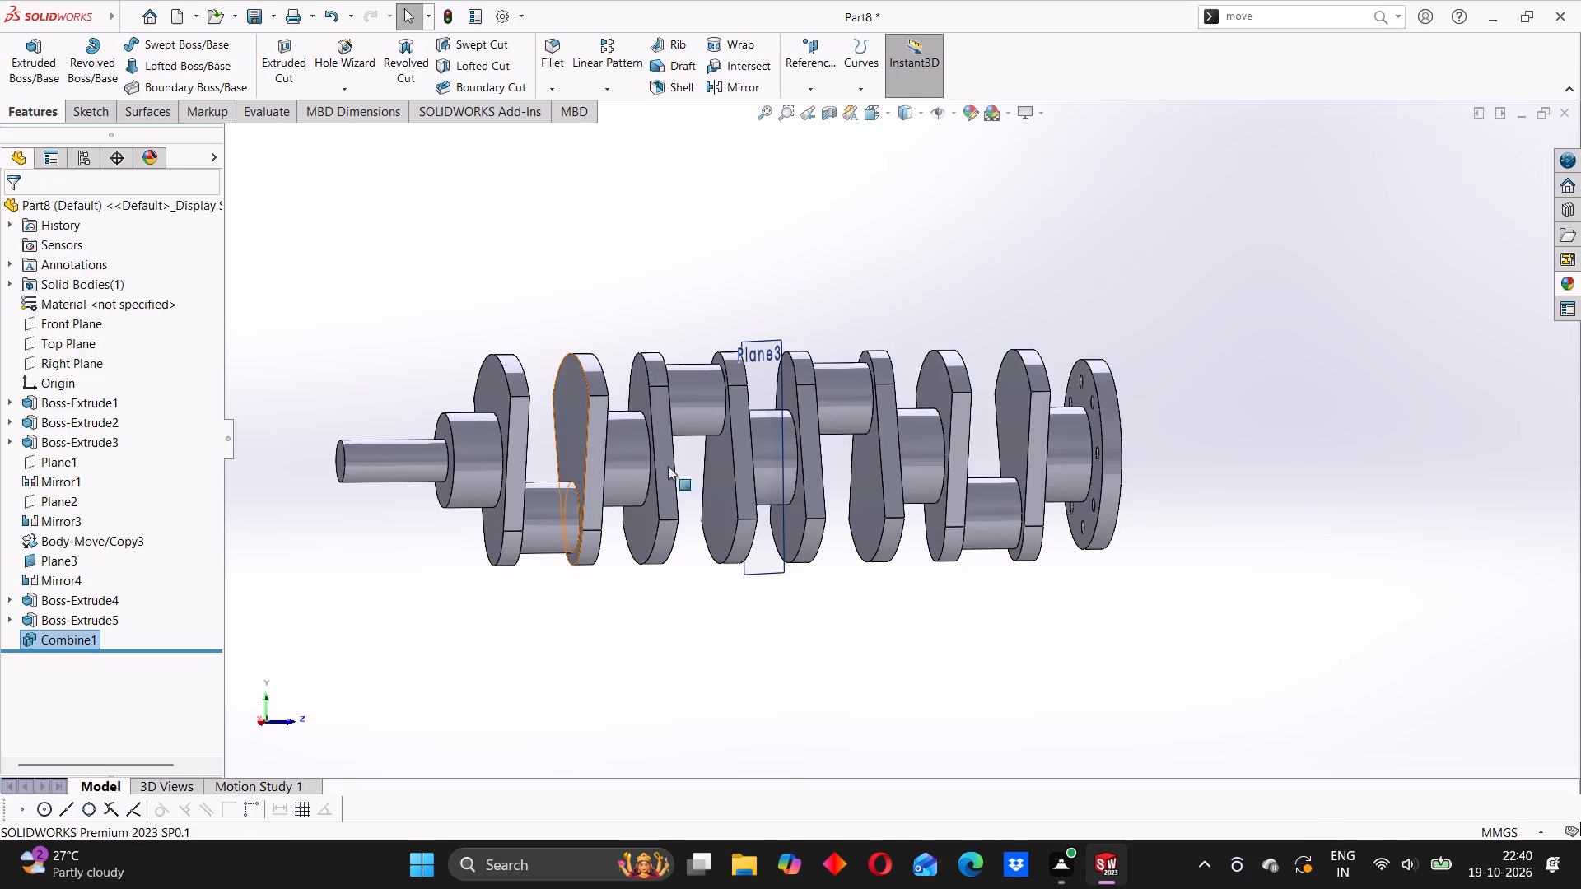
Examine the combined crankshaft's crankpins, webs and flange from several angles.
middle_drag(809, 455, 791, 468)
click(683, 405)
click(609, 300)
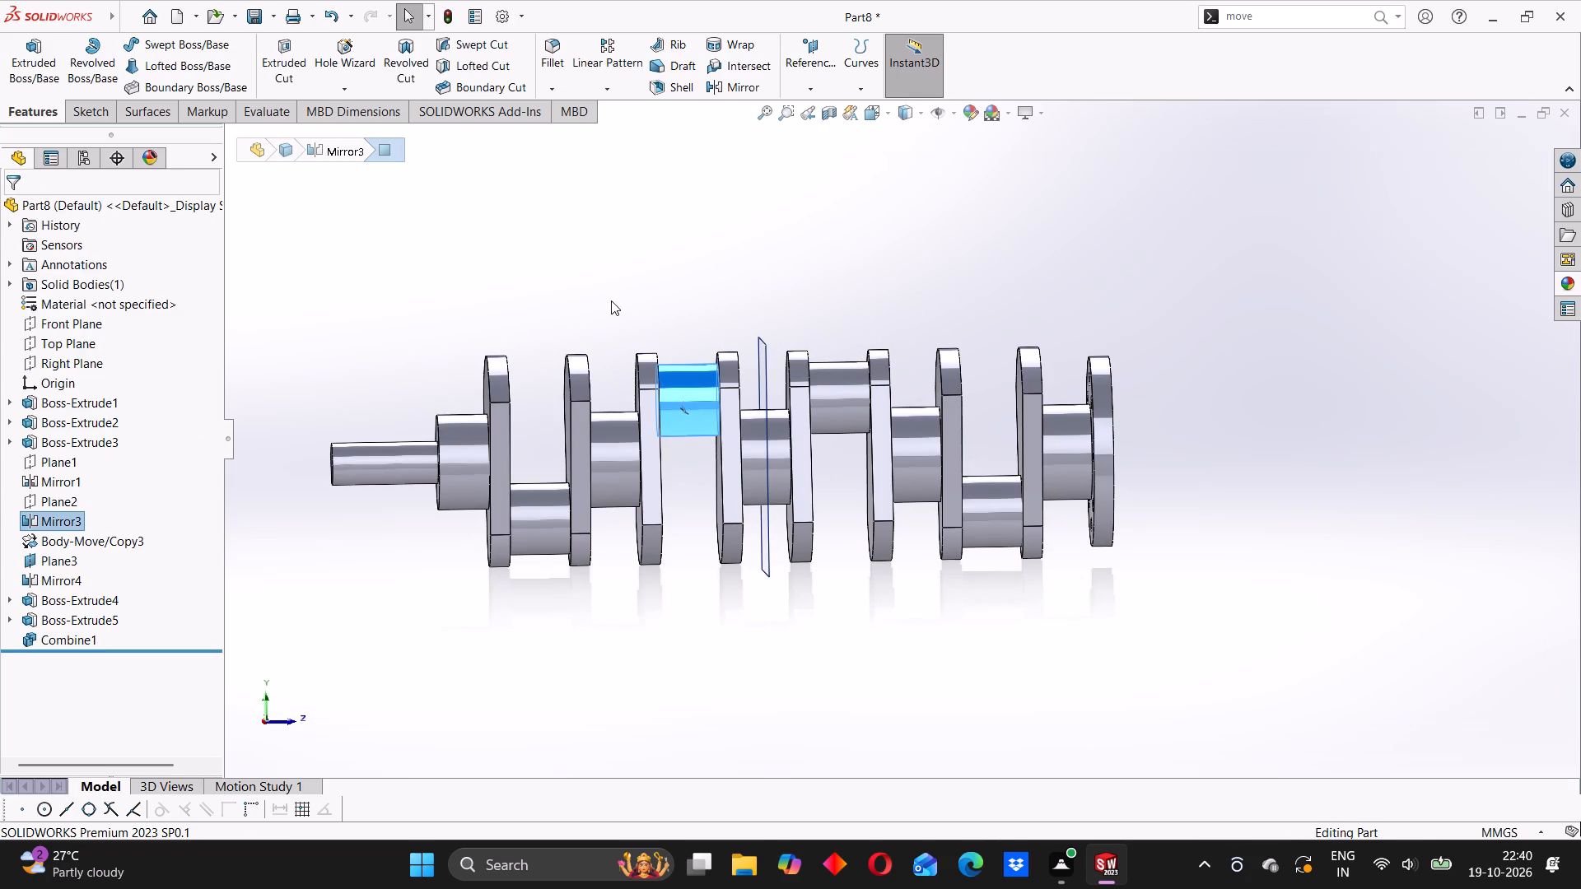
click(548, 504)
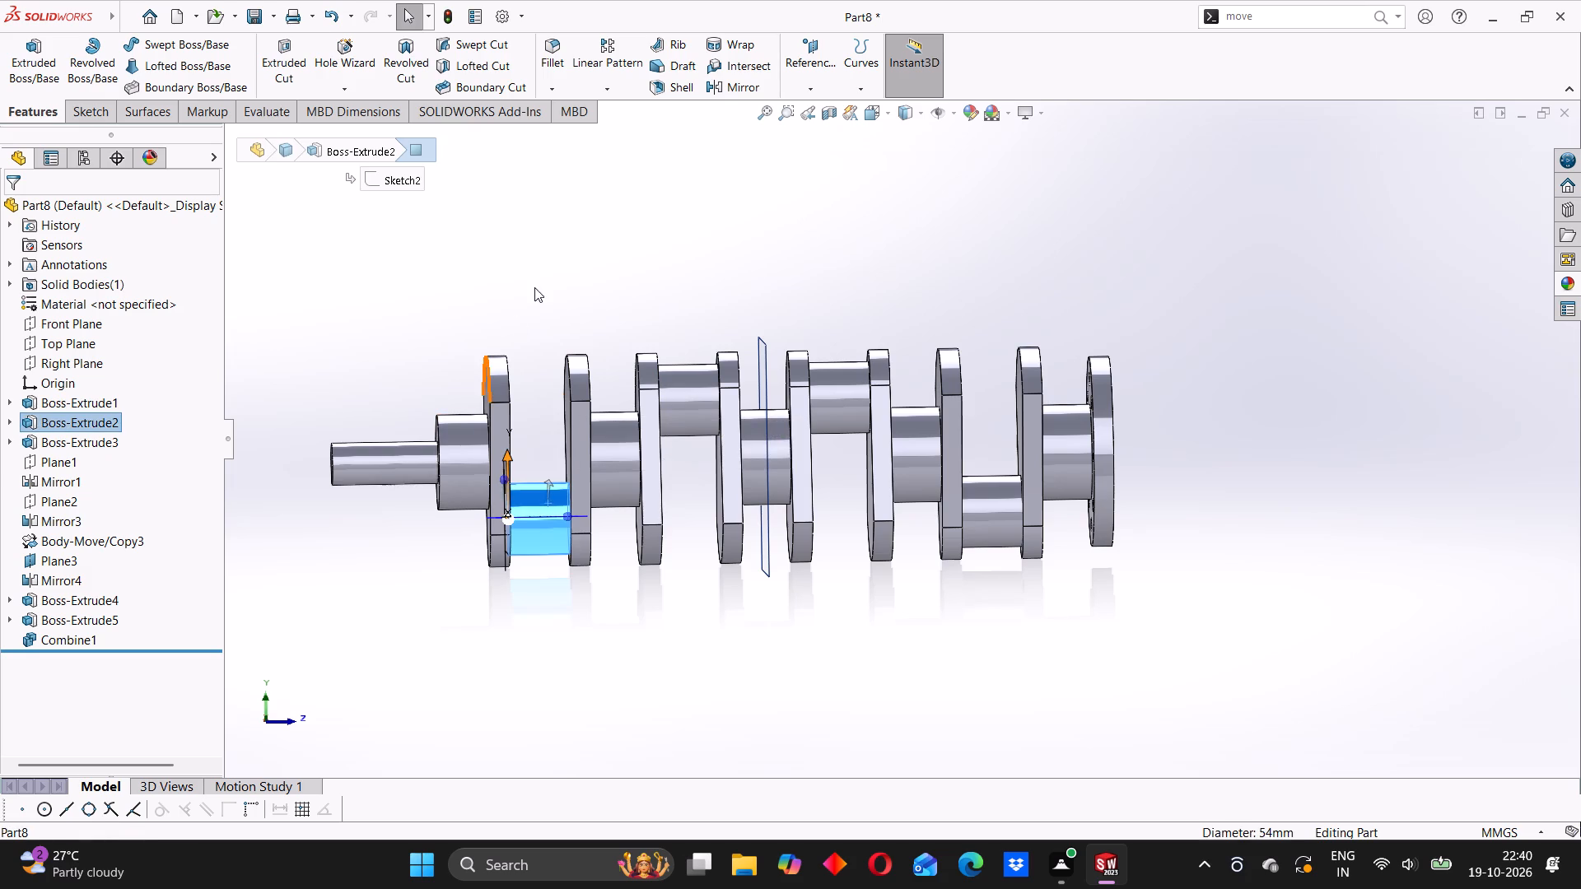
click(534, 288)
middle_drag(492, 468, 554, 482)
click(564, 401)
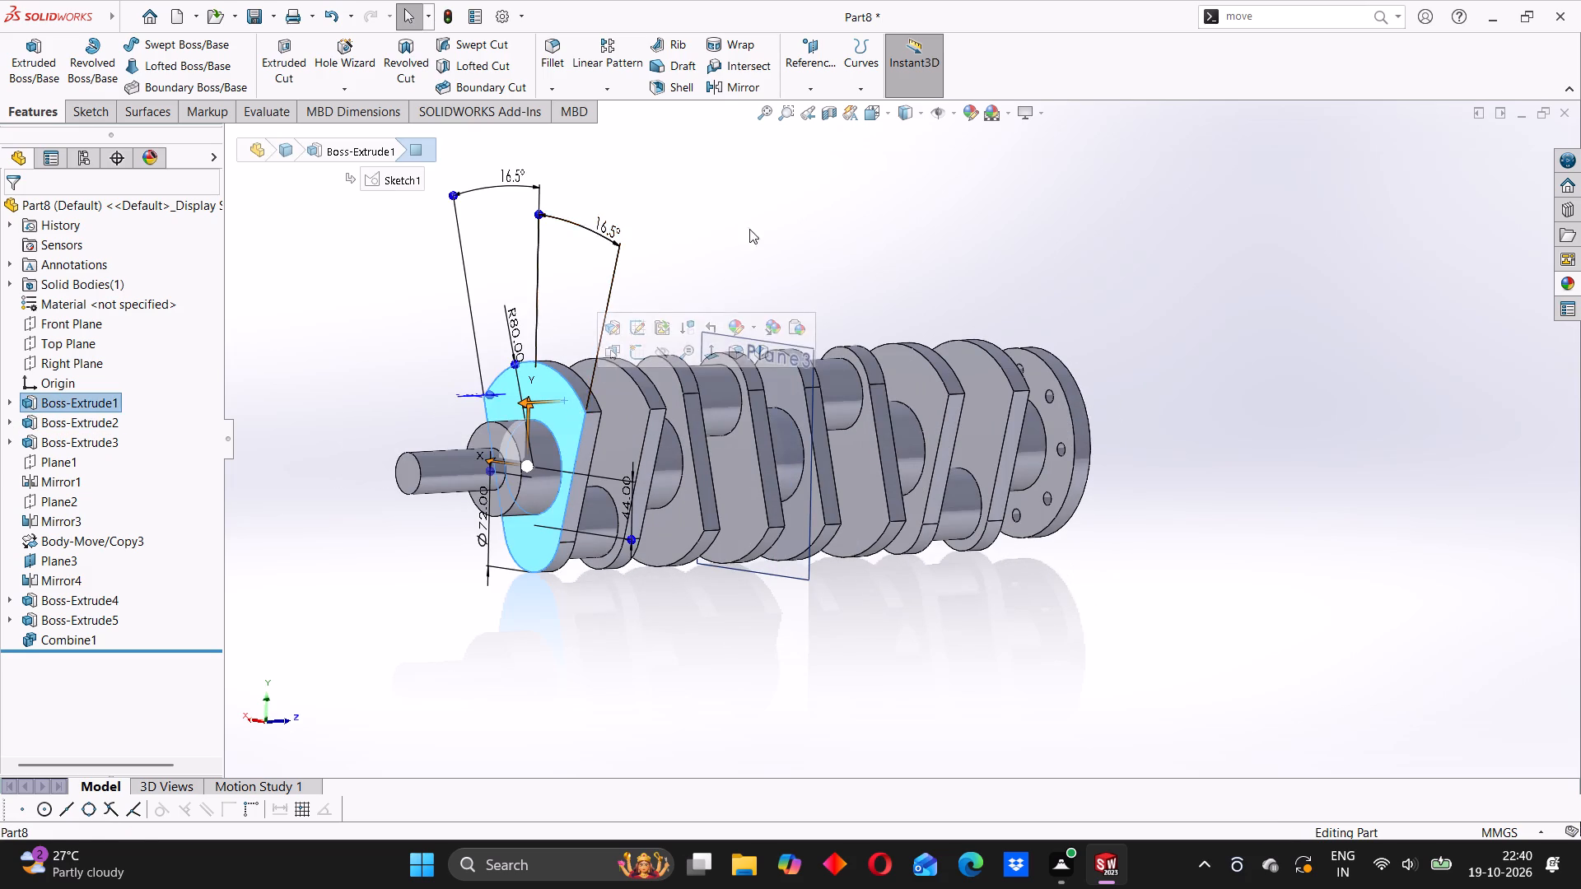
click(816, 222)
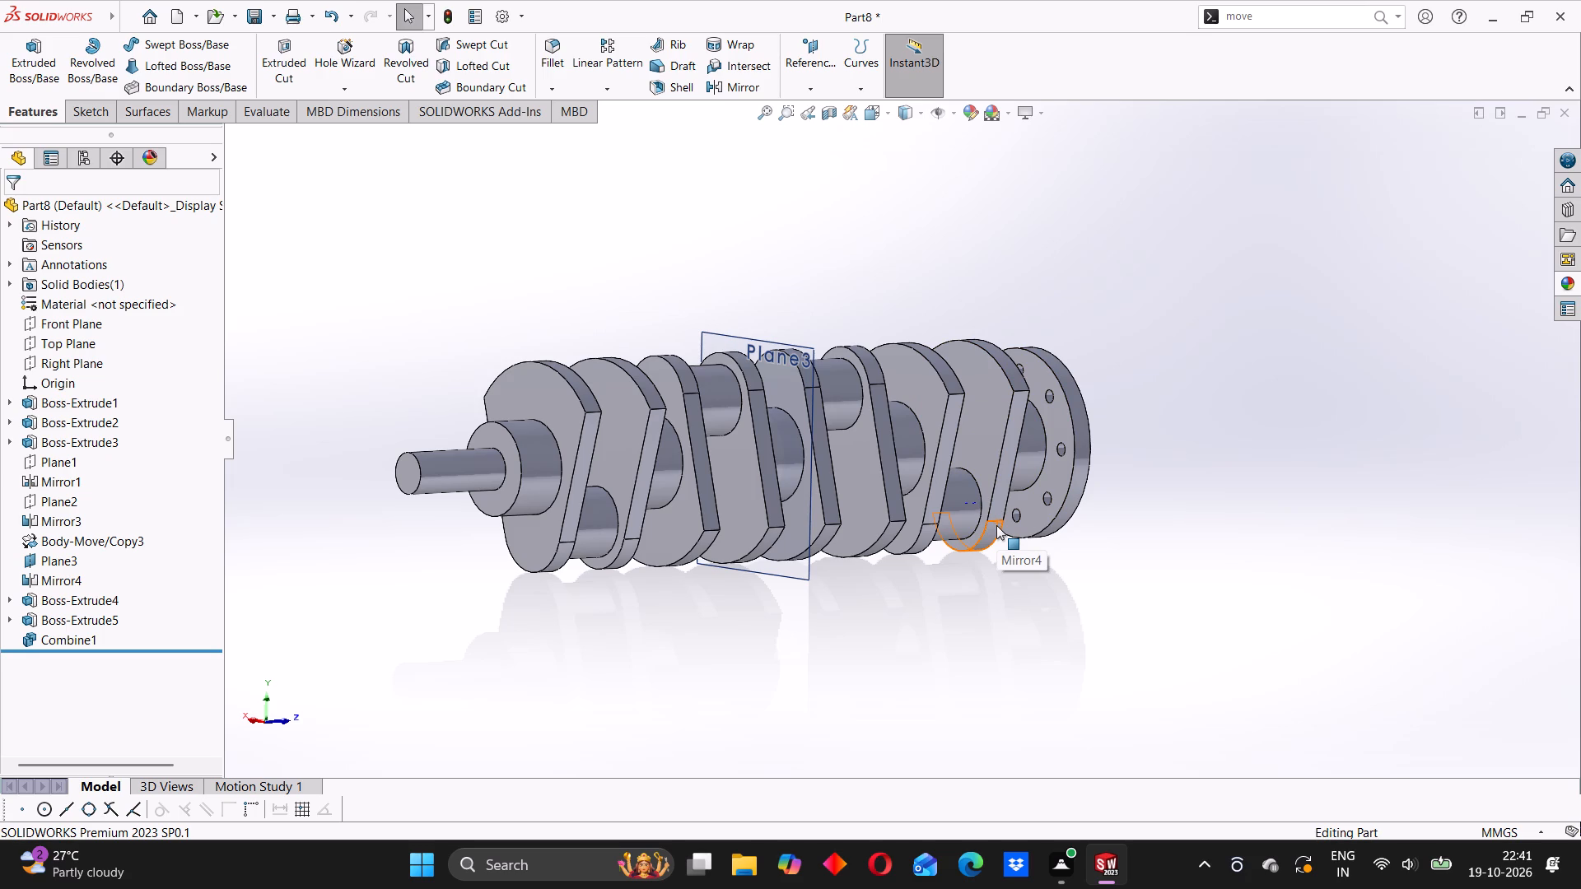
scroll(1073, 536, up, 2)
middle_drag(1048, 444, 1038, 446)
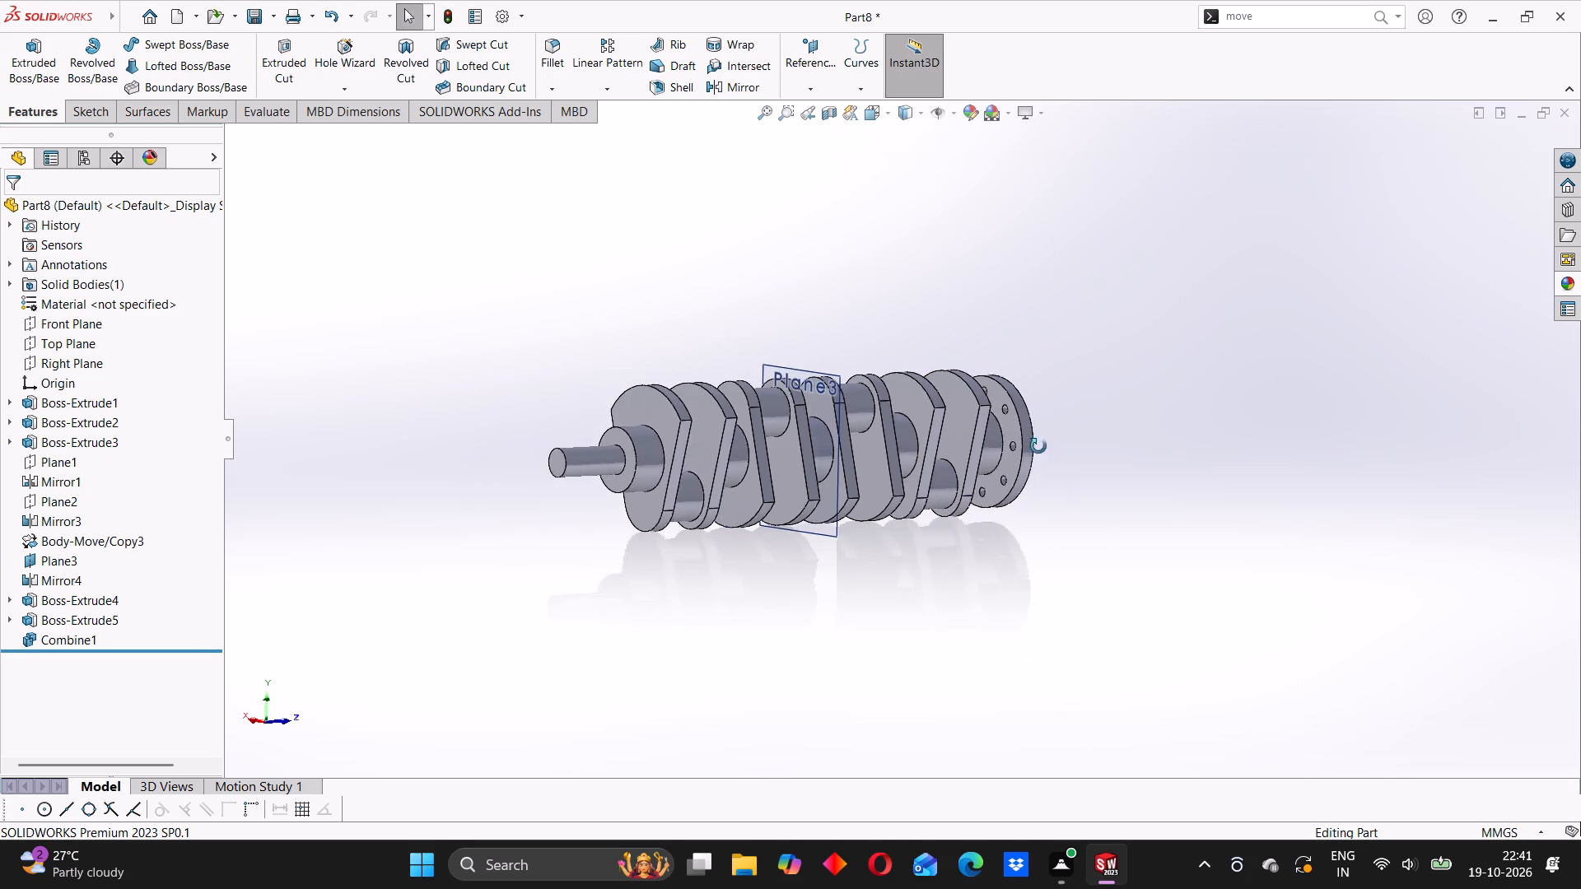
Start a symmetric 3 mm fillet and include the end shaft's free-end edge and its edge at the first journal.
middle_drag(1038, 446, 854, 522)
scroll(935, 441, down, 3)
middle_drag(622, 544, 785, 529)
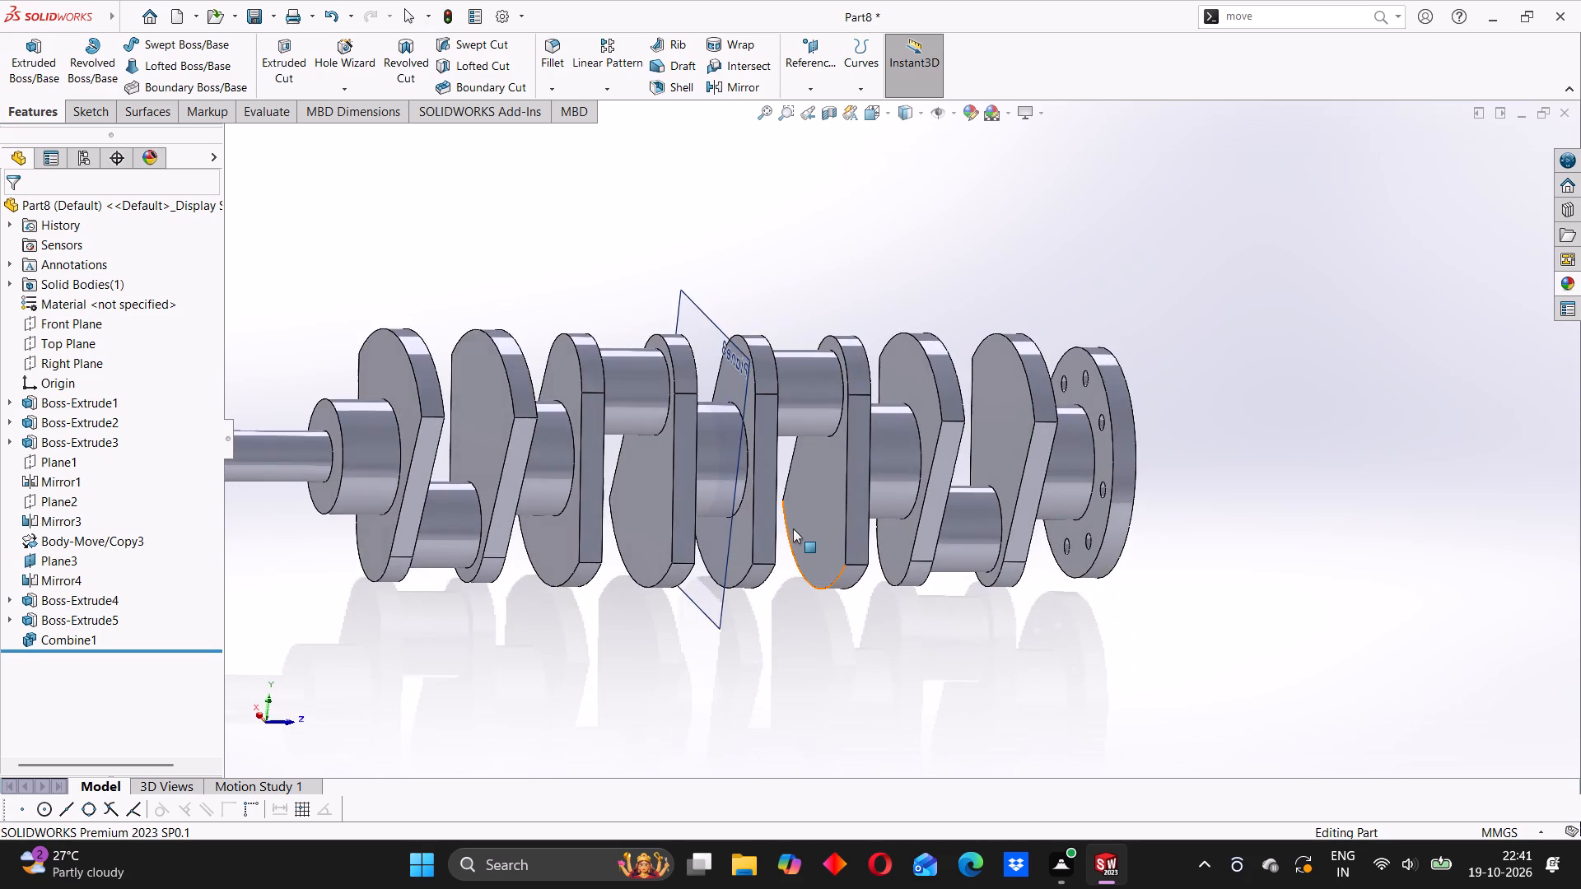
scroll(793, 528, up, 2)
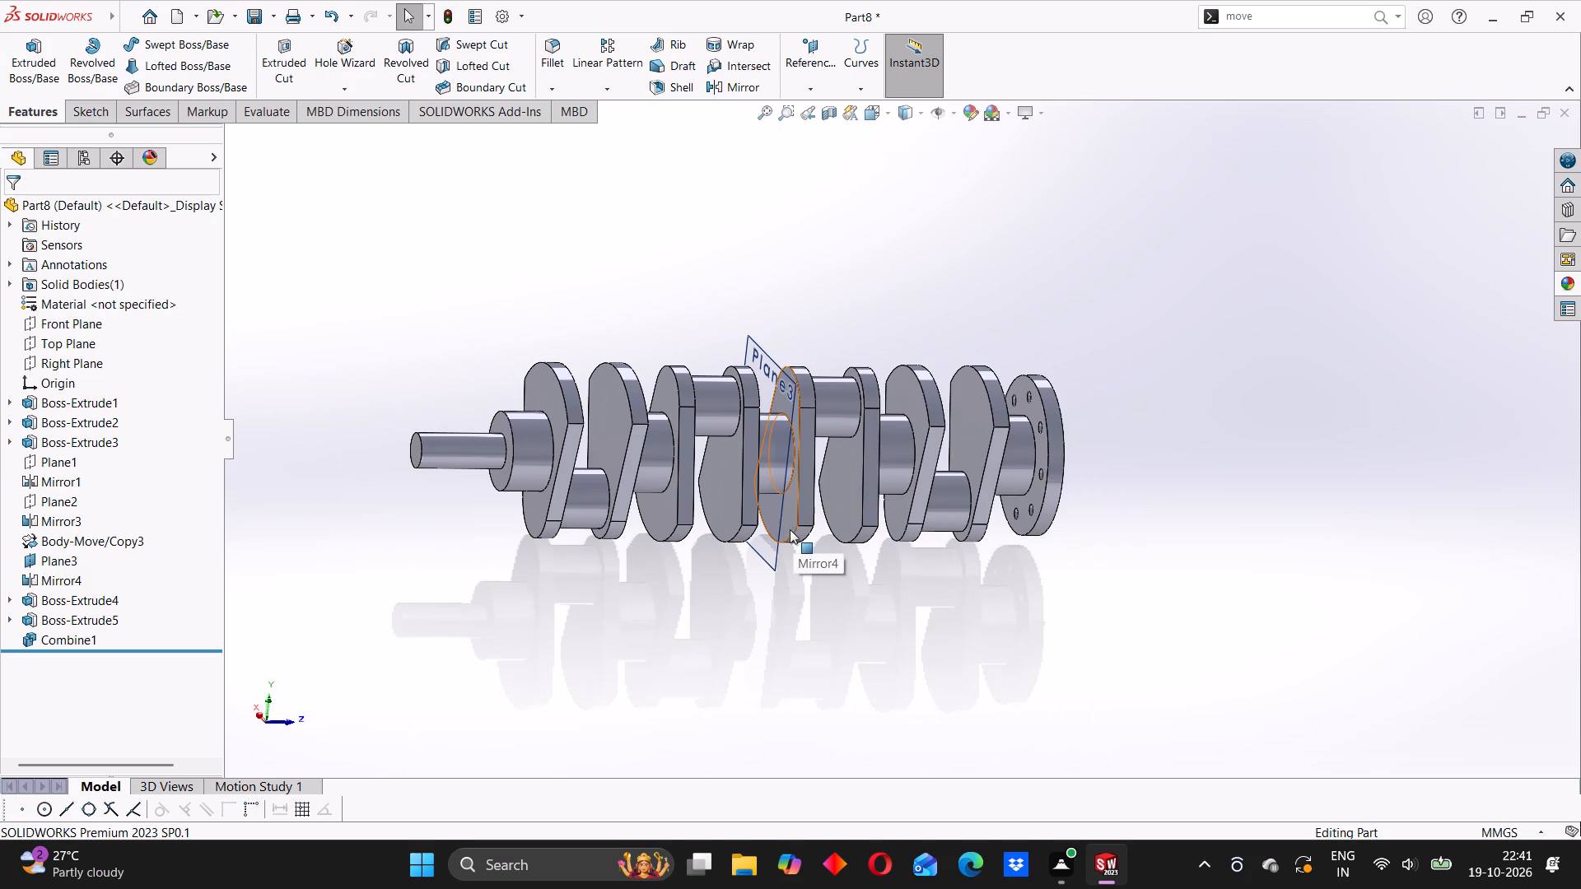
click(563, 62)
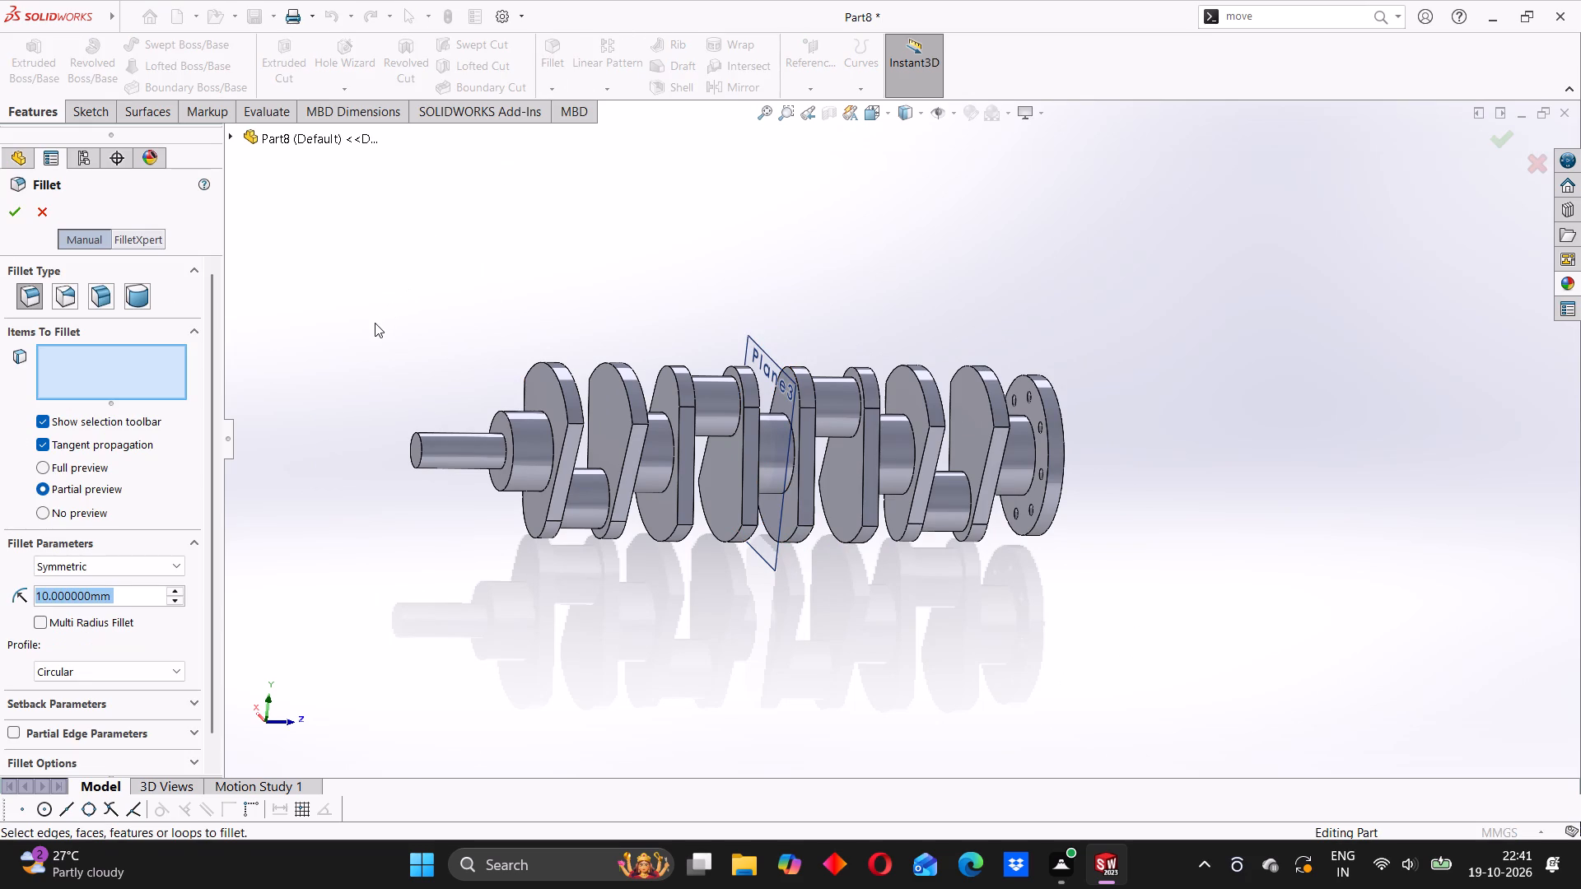
key(2)
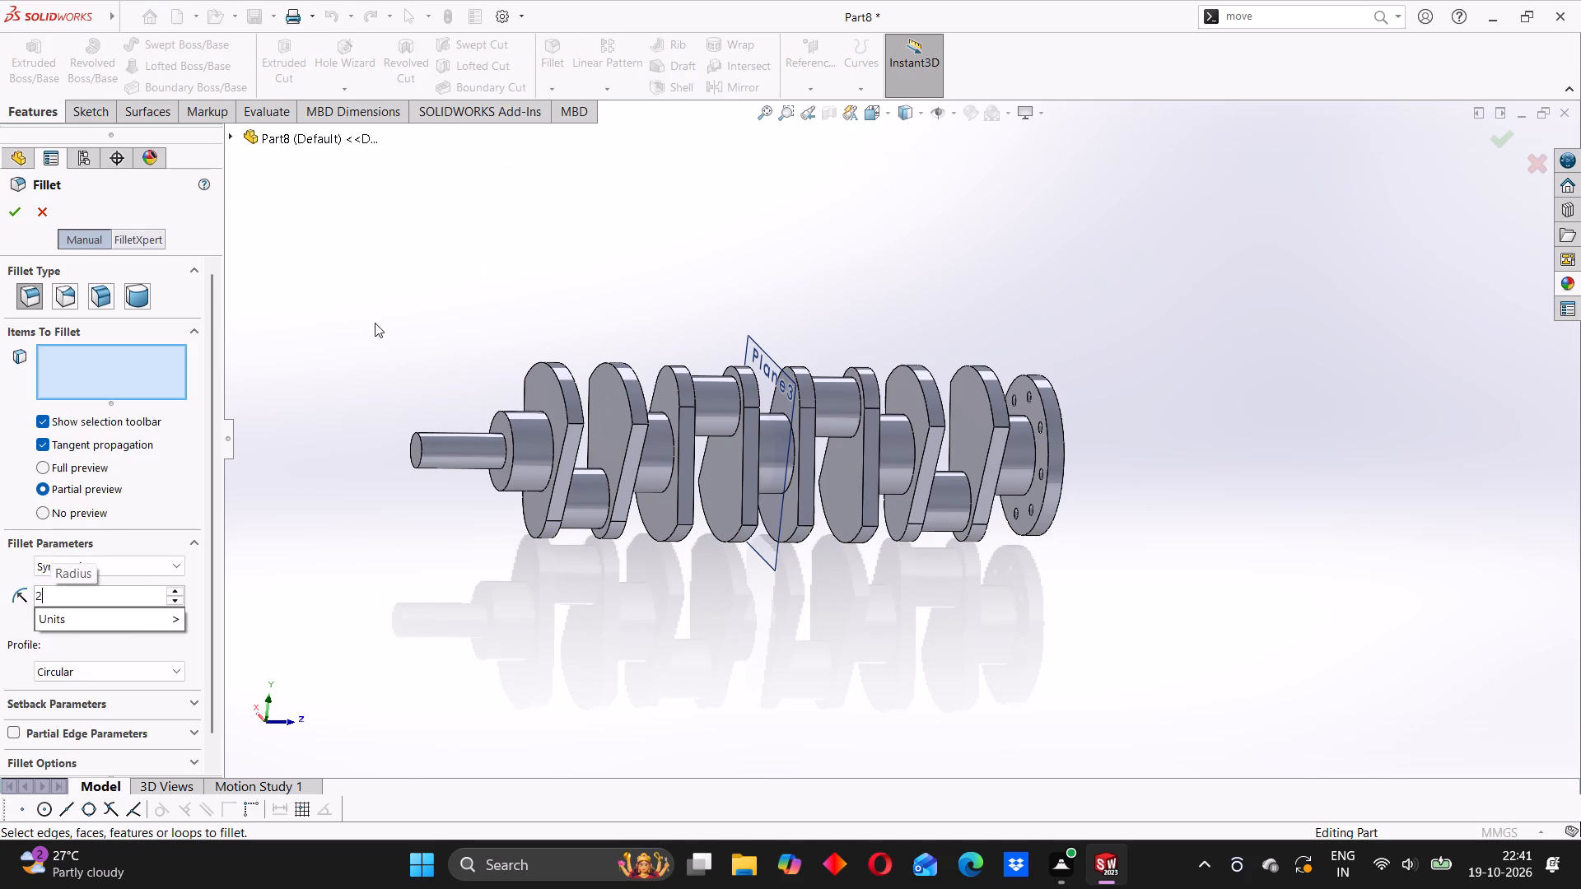
key(BackSpace)
key(3)
key(Return)
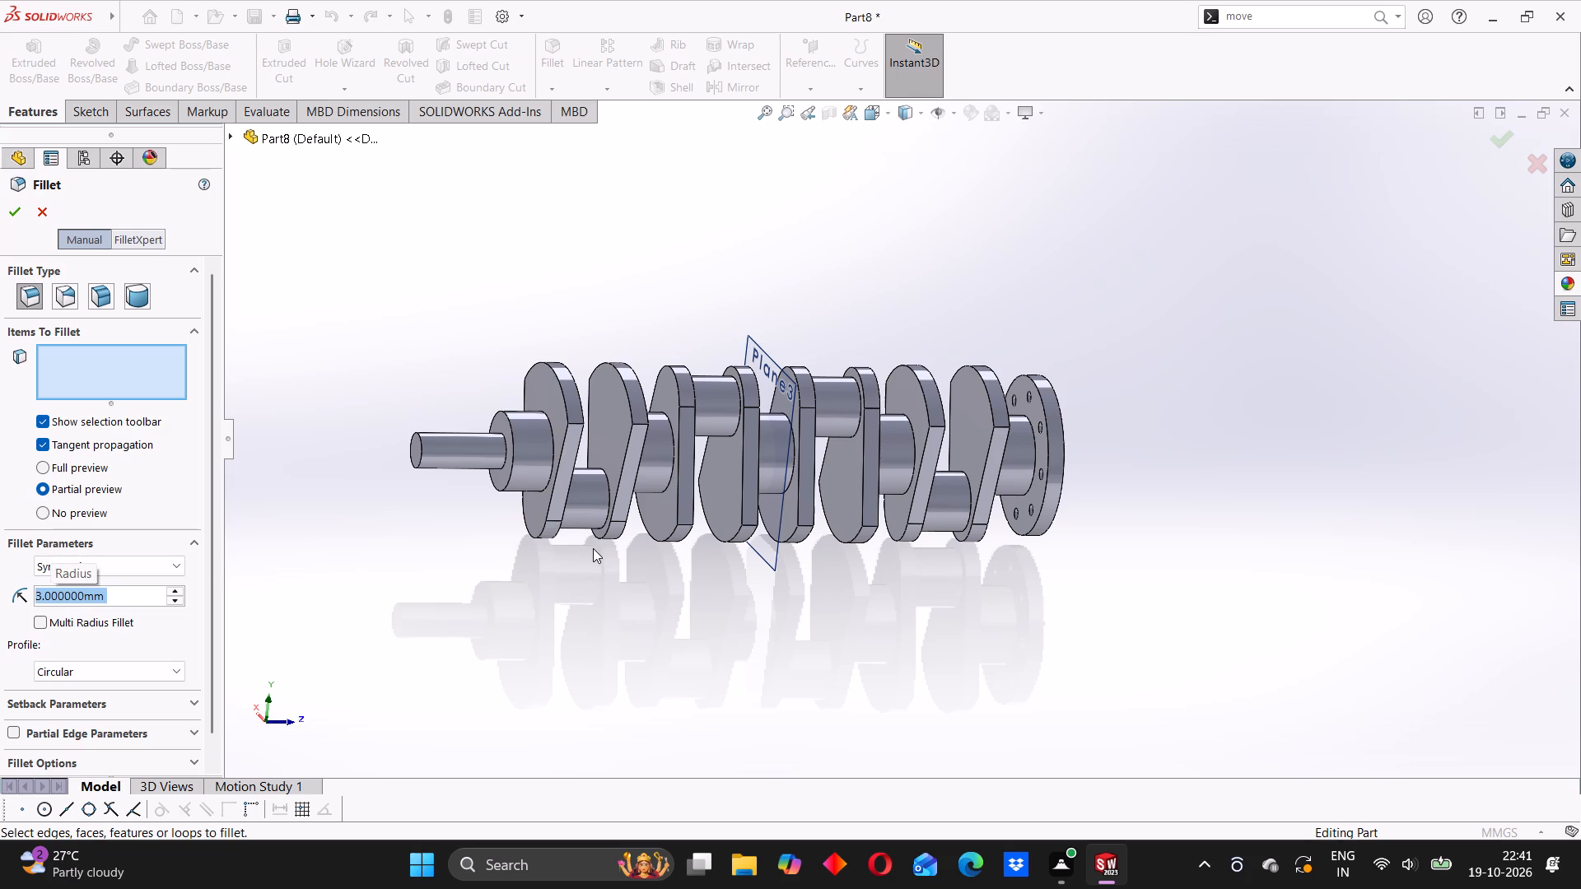
scroll(438, 448, down, 5)
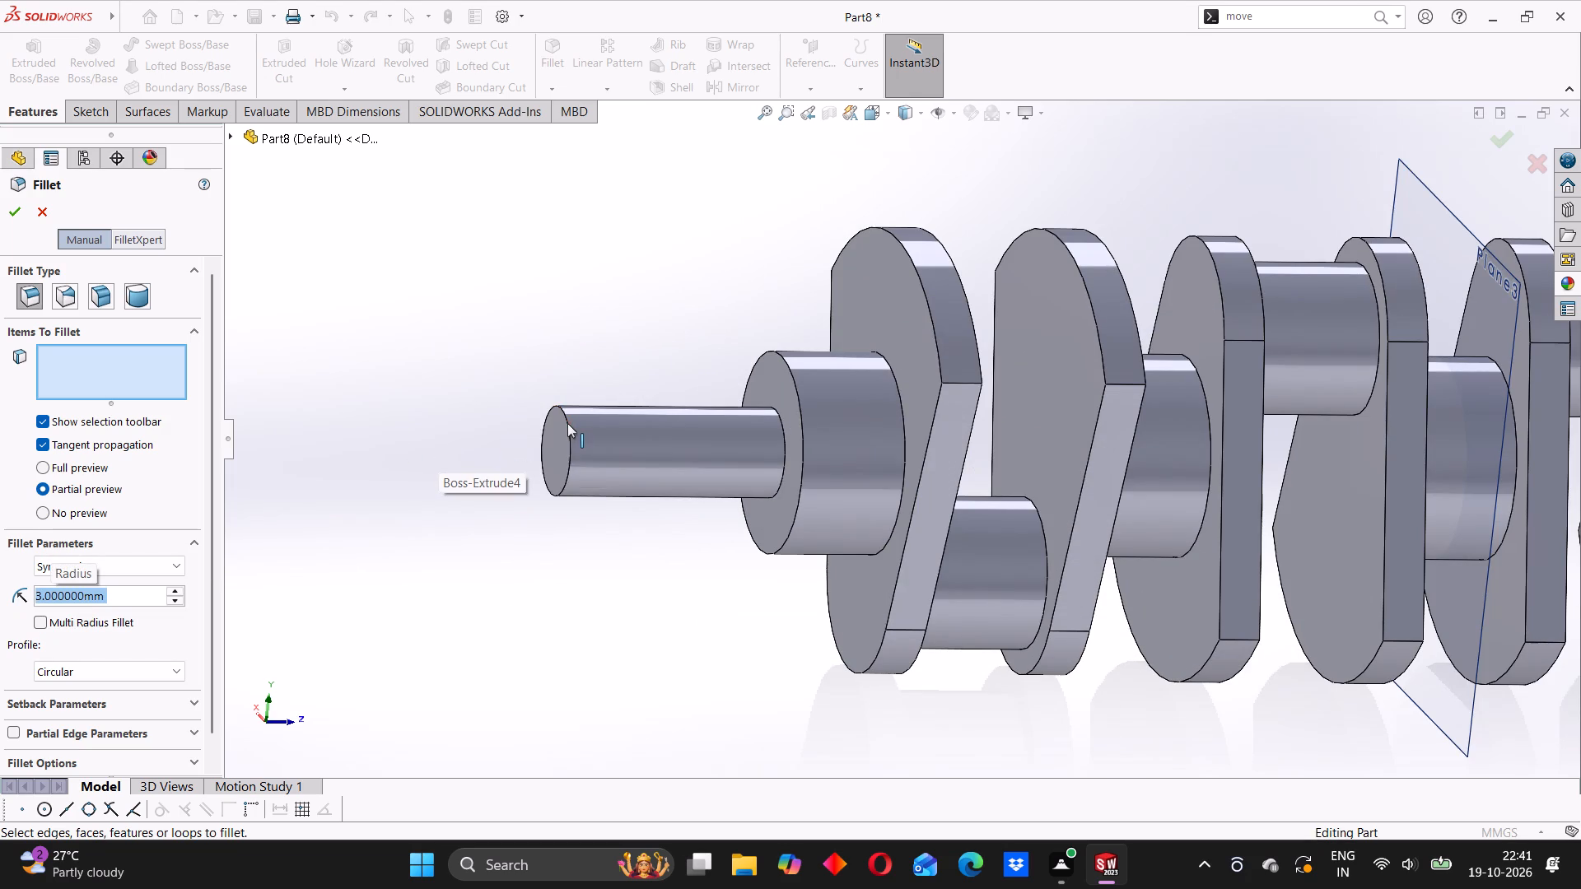
click(567, 423)
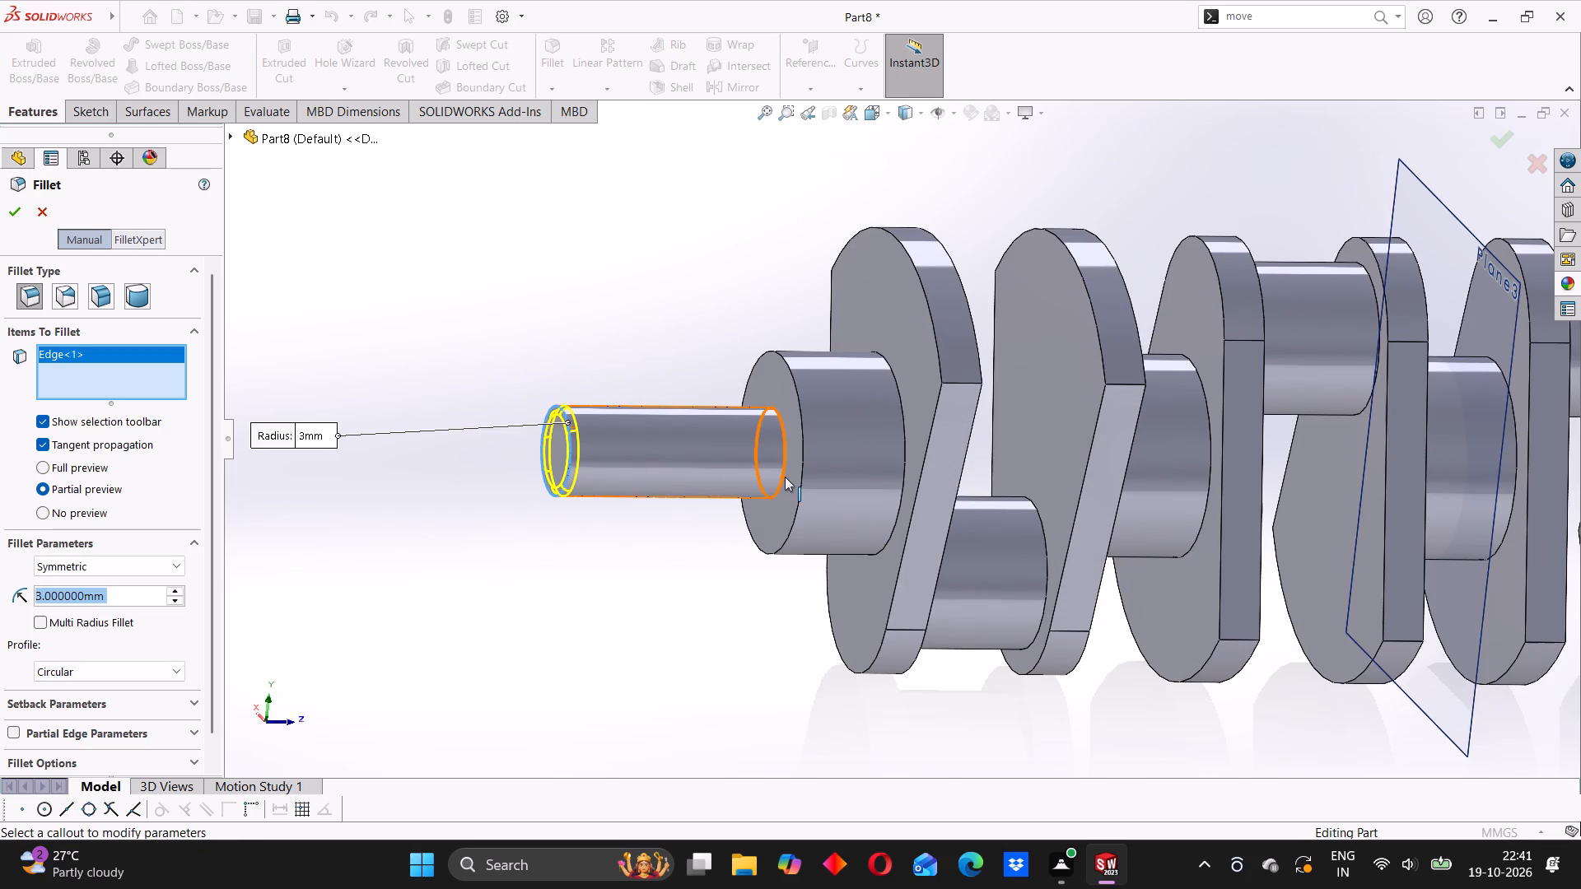
scroll(792, 461, down, 4)
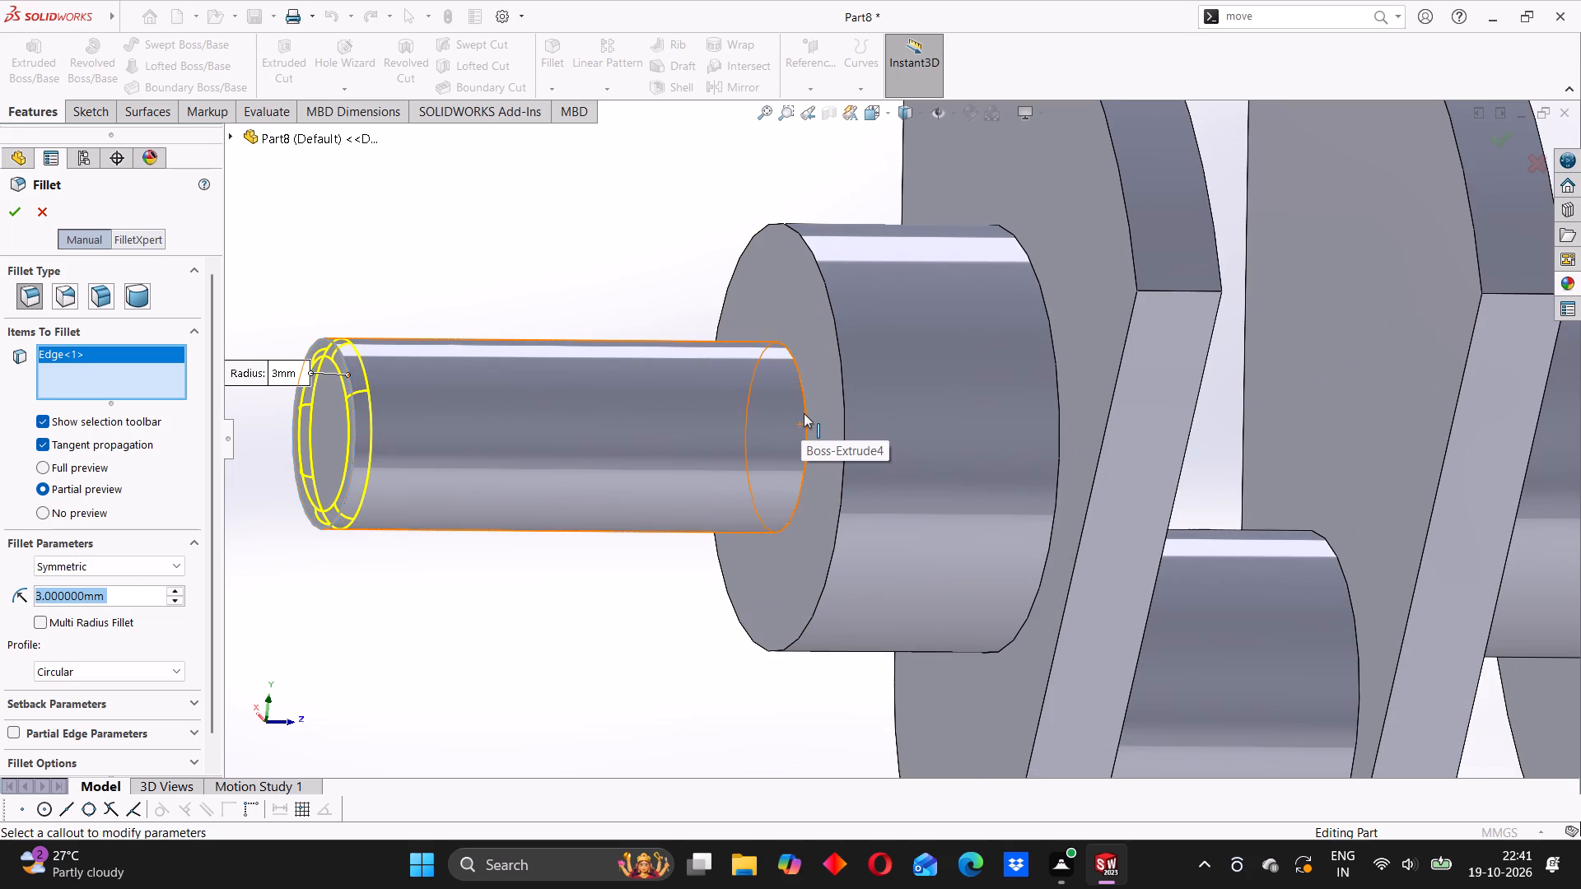
click(805, 409)
Add the first journal's edge at its web and both end edges of the first crankpin and second journal to the fillet.
scroll(1080, 474, up, 2)
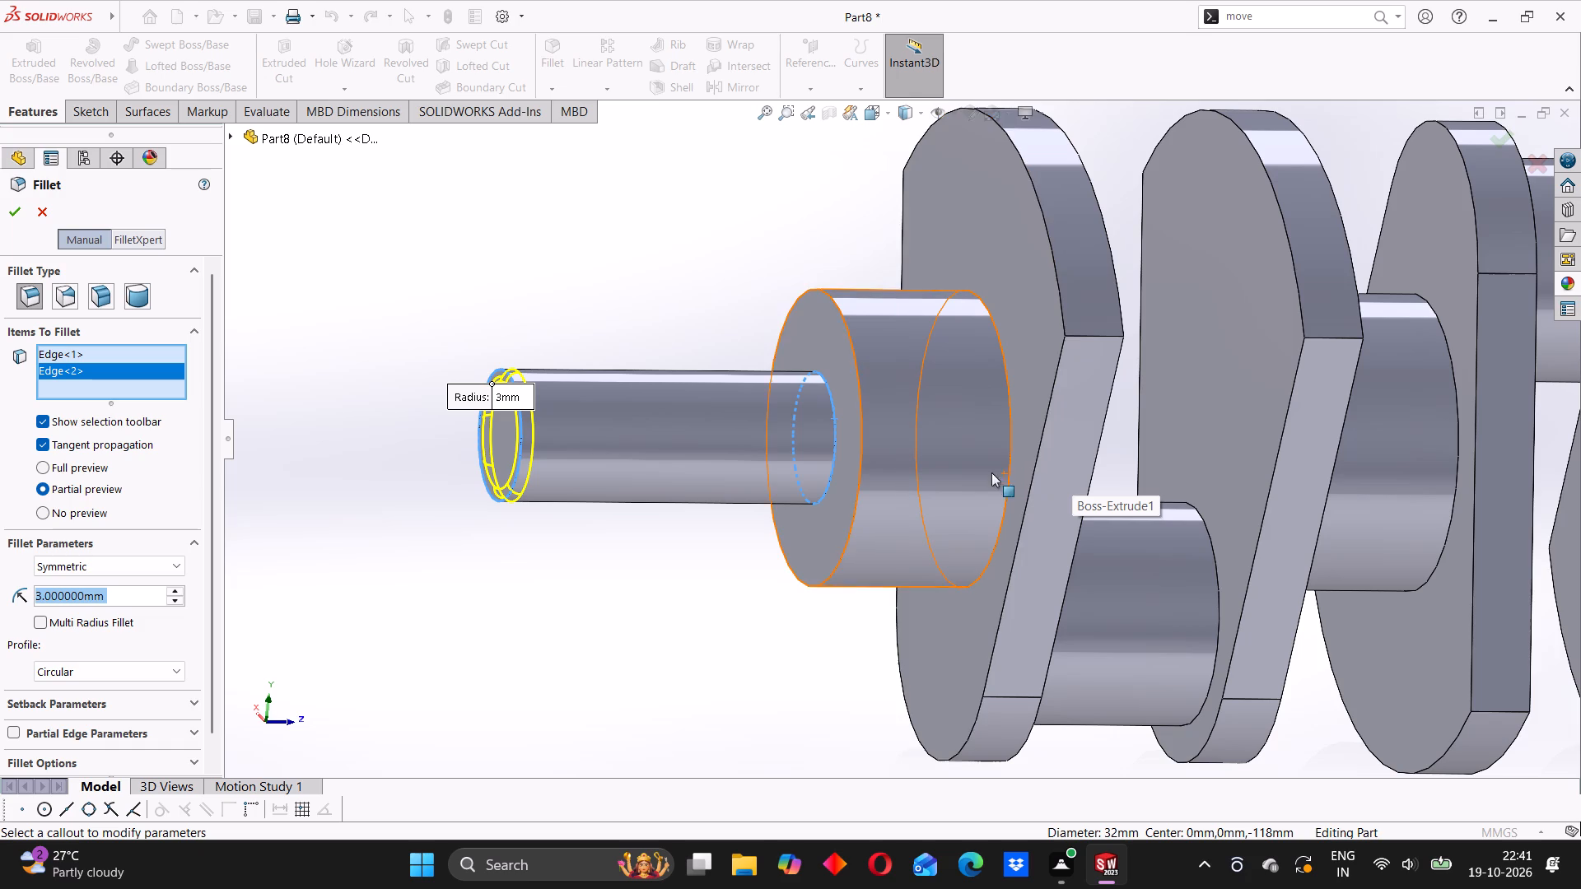
scroll(985, 431, down, 3)
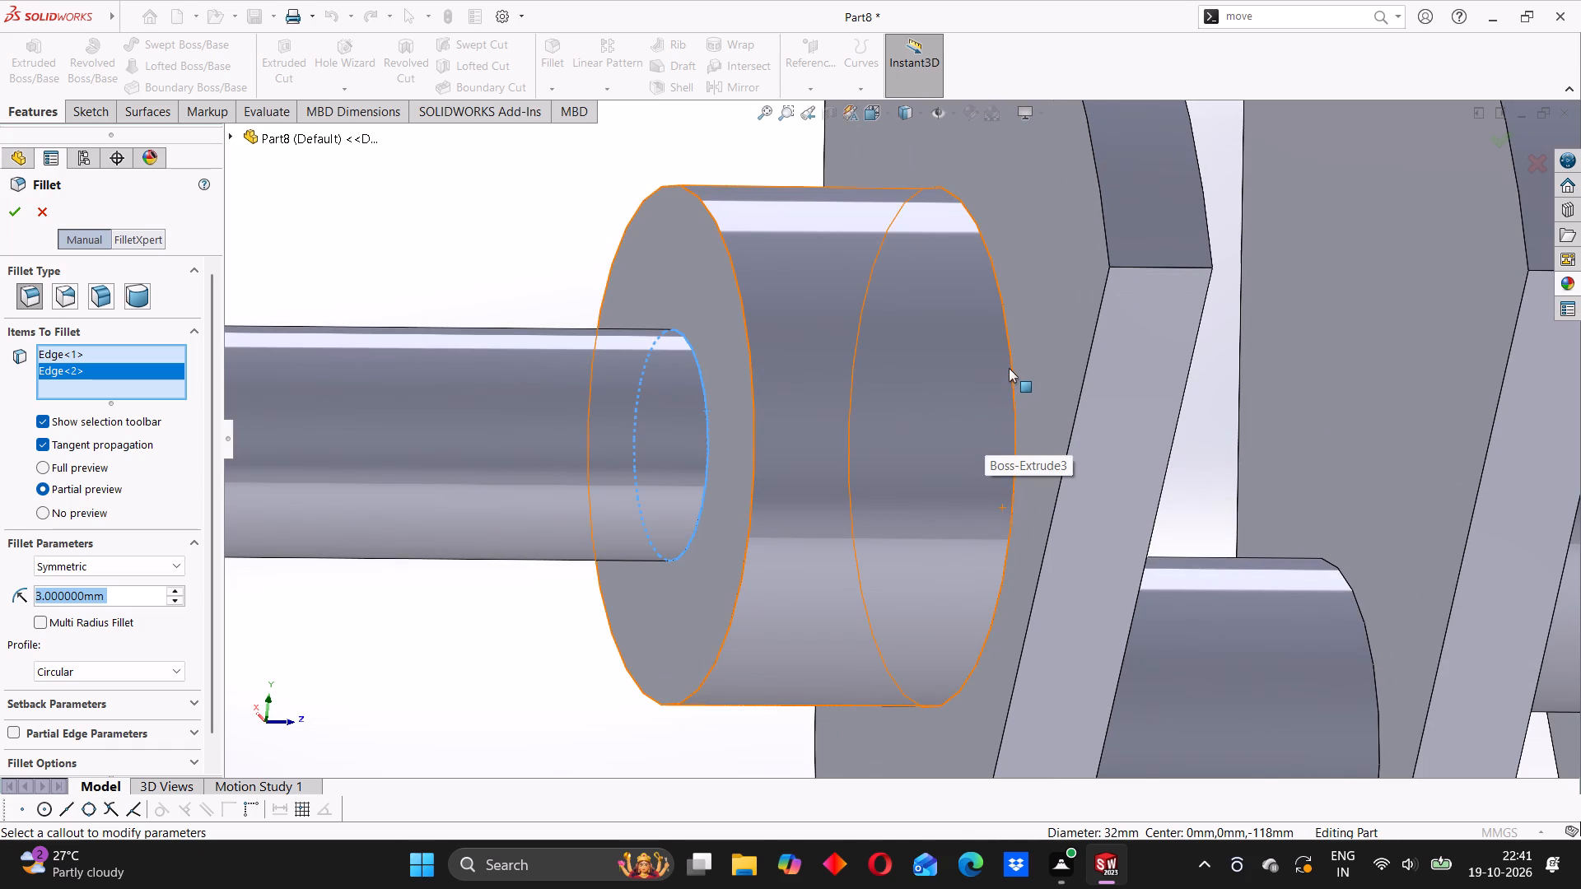
click(1010, 361)
scroll(1095, 464, up, 2)
middle_drag(1117, 494, 1056, 521)
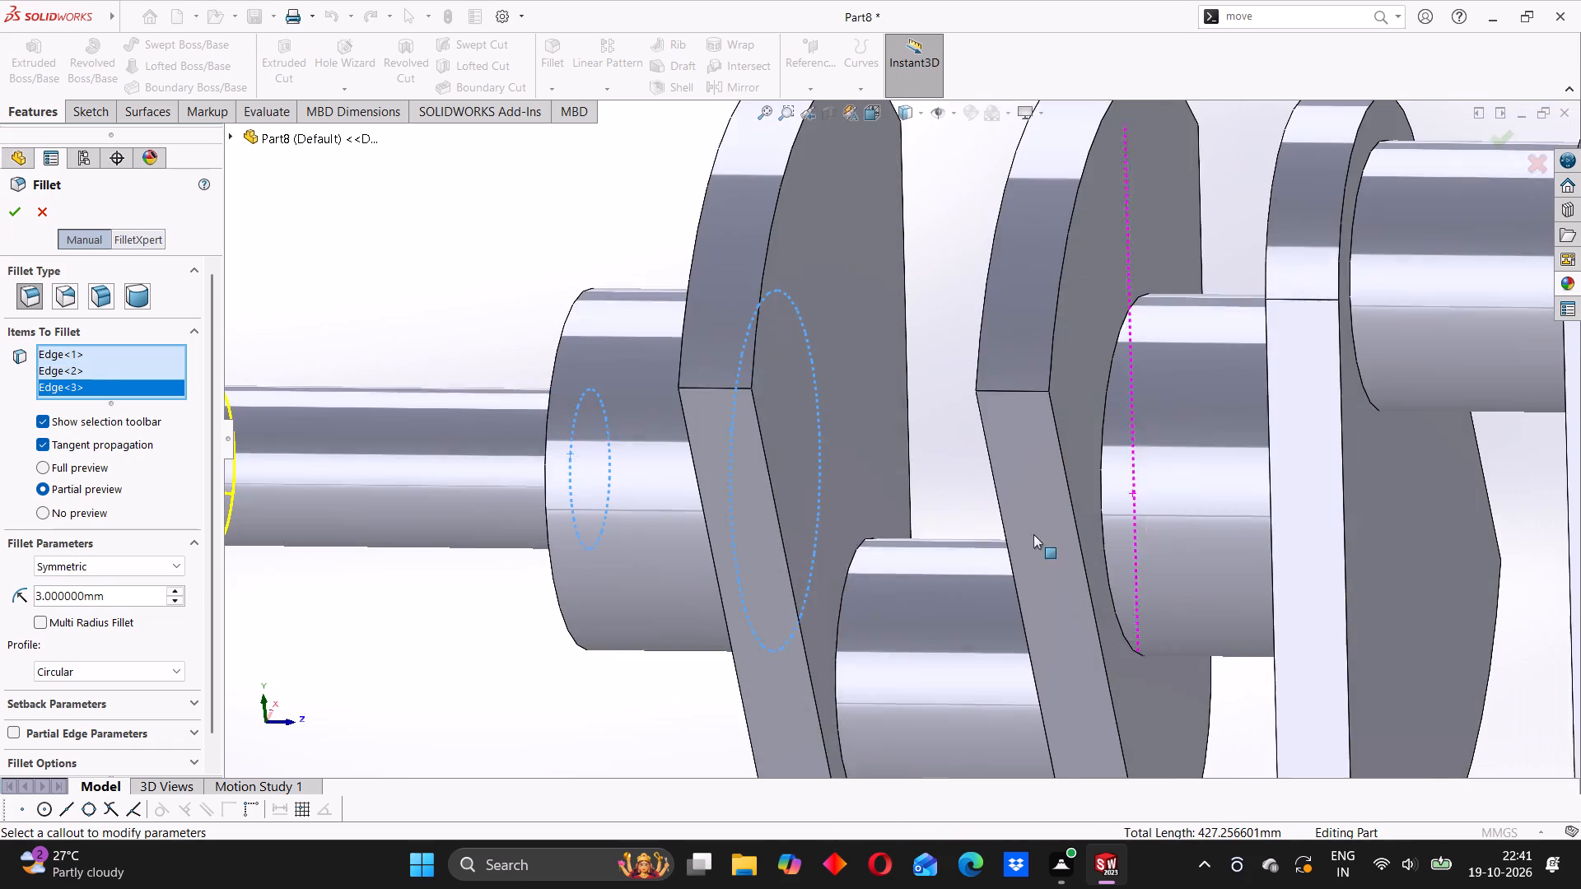
click(842, 599)
scroll(919, 596, up, 3)
middle_drag(961, 588, 972, 587)
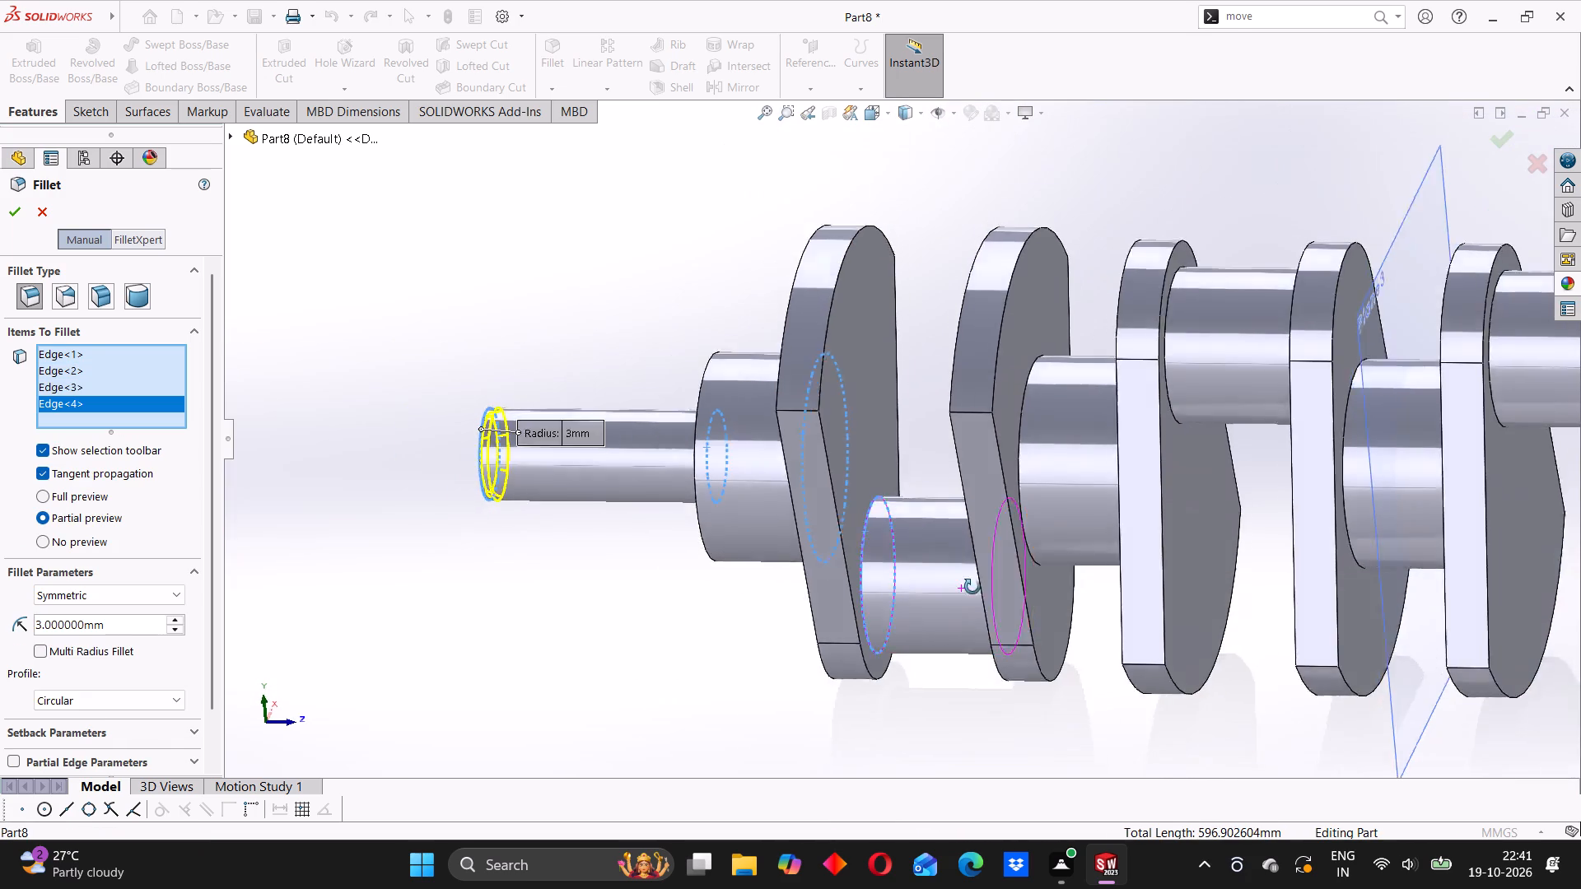
middle_drag(972, 587, 1017, 556)
click(991, 566)
middle_drag(1044, 578, 1007, 591)
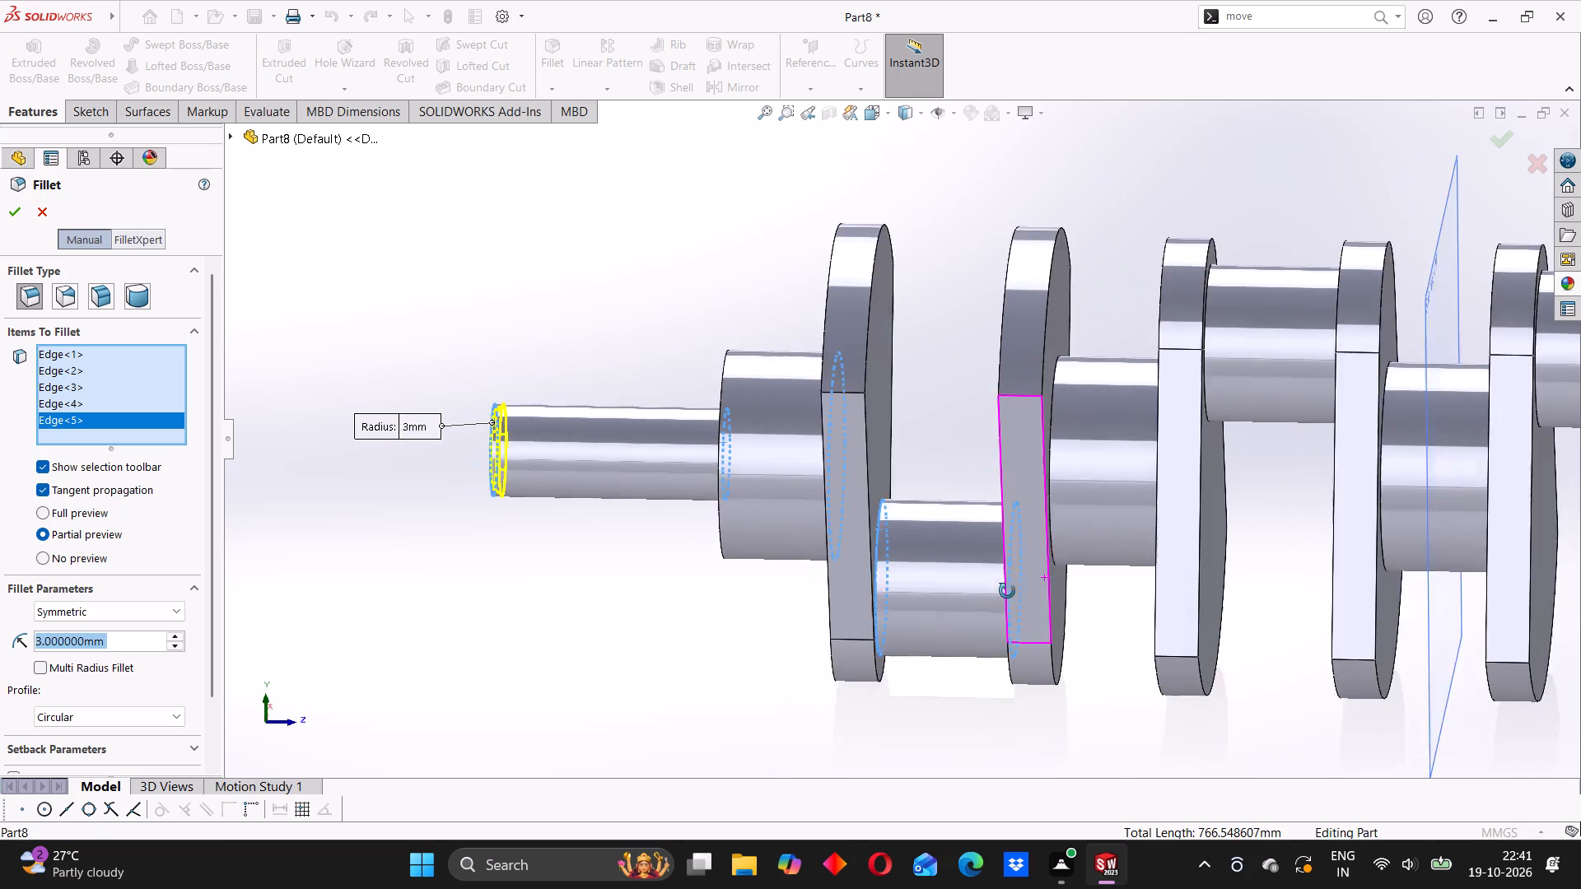
middle_drag(1007, 591, 998, 595)
click(1046, 467)
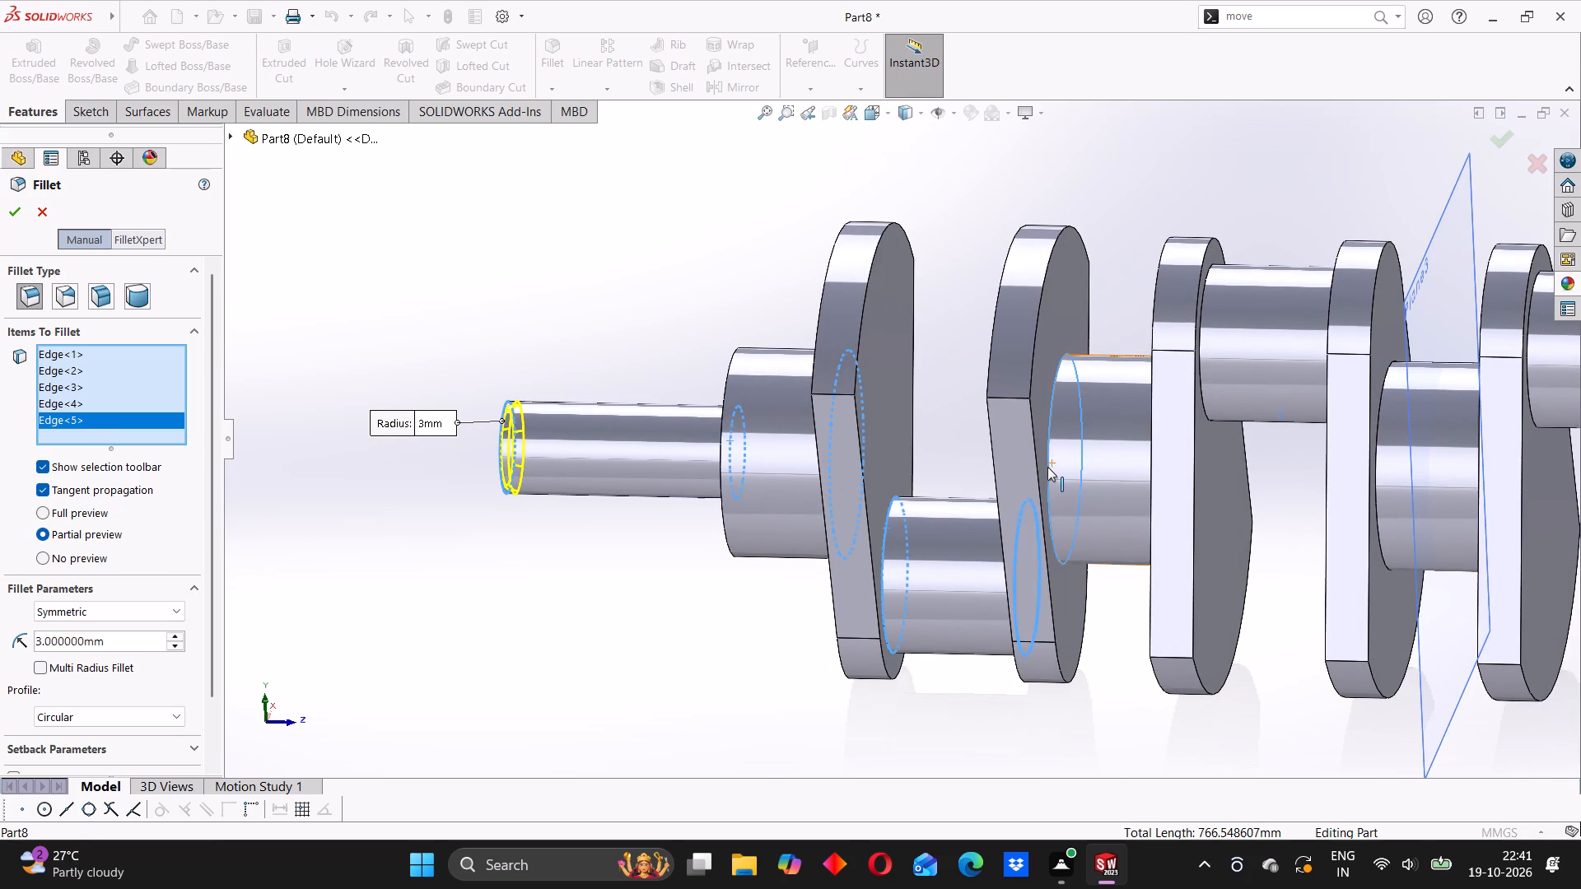
middle_drag(1080, 458, 1120, 451)
click(1234, 414)
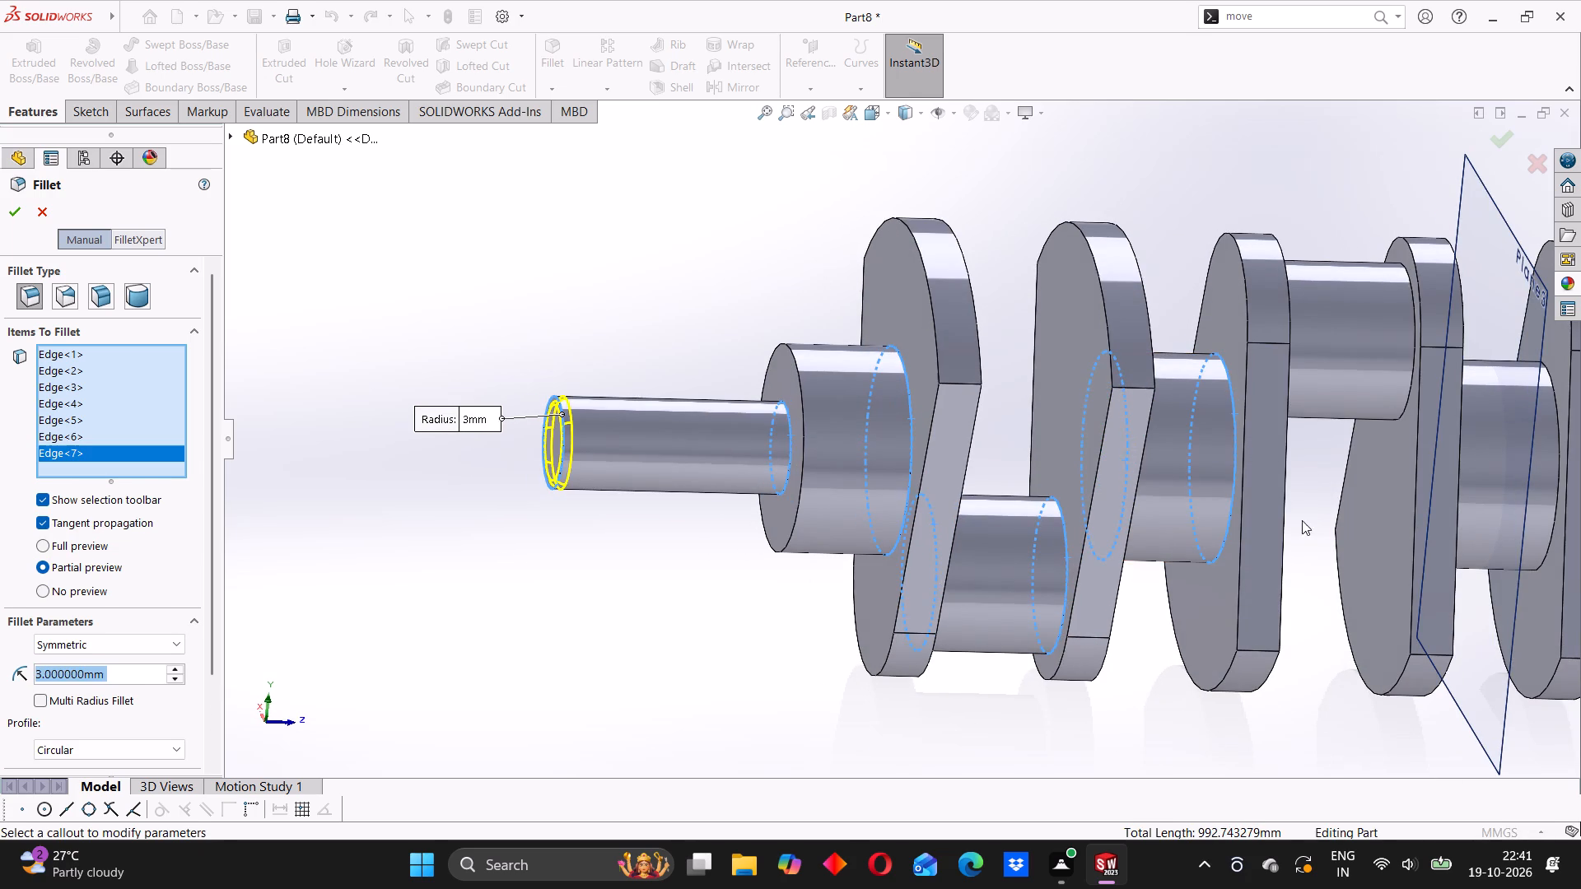
Add both end edges of the second crankpin and of the middle journal to the fillet selection.
scroll(1325, 317, down, 2)
click(1407, 323)
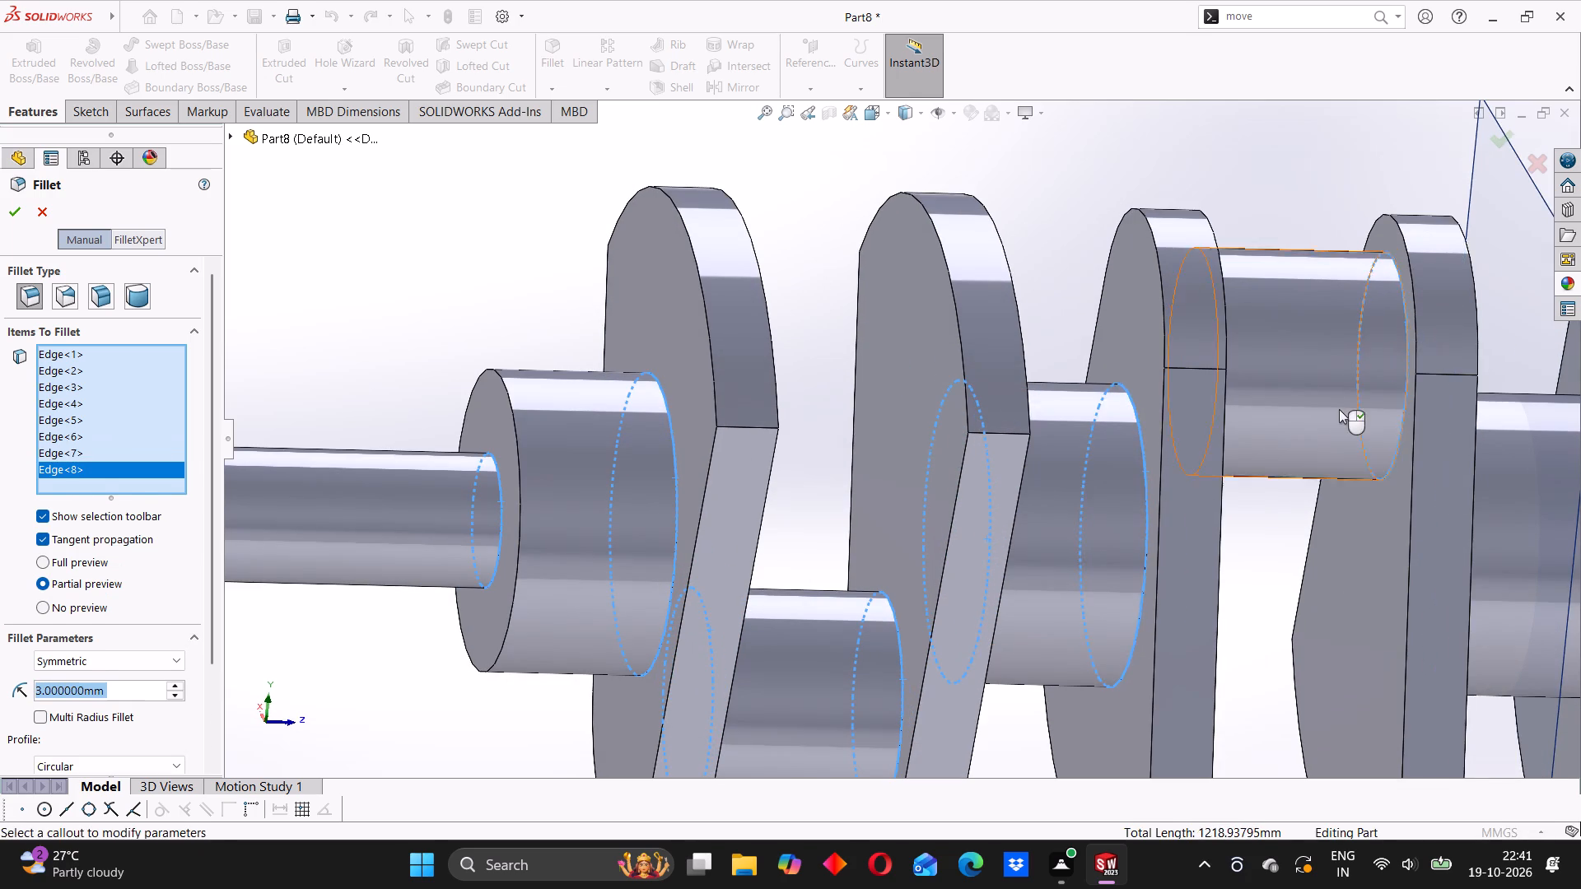
middle_drag(1335, 412, 1253, 438)
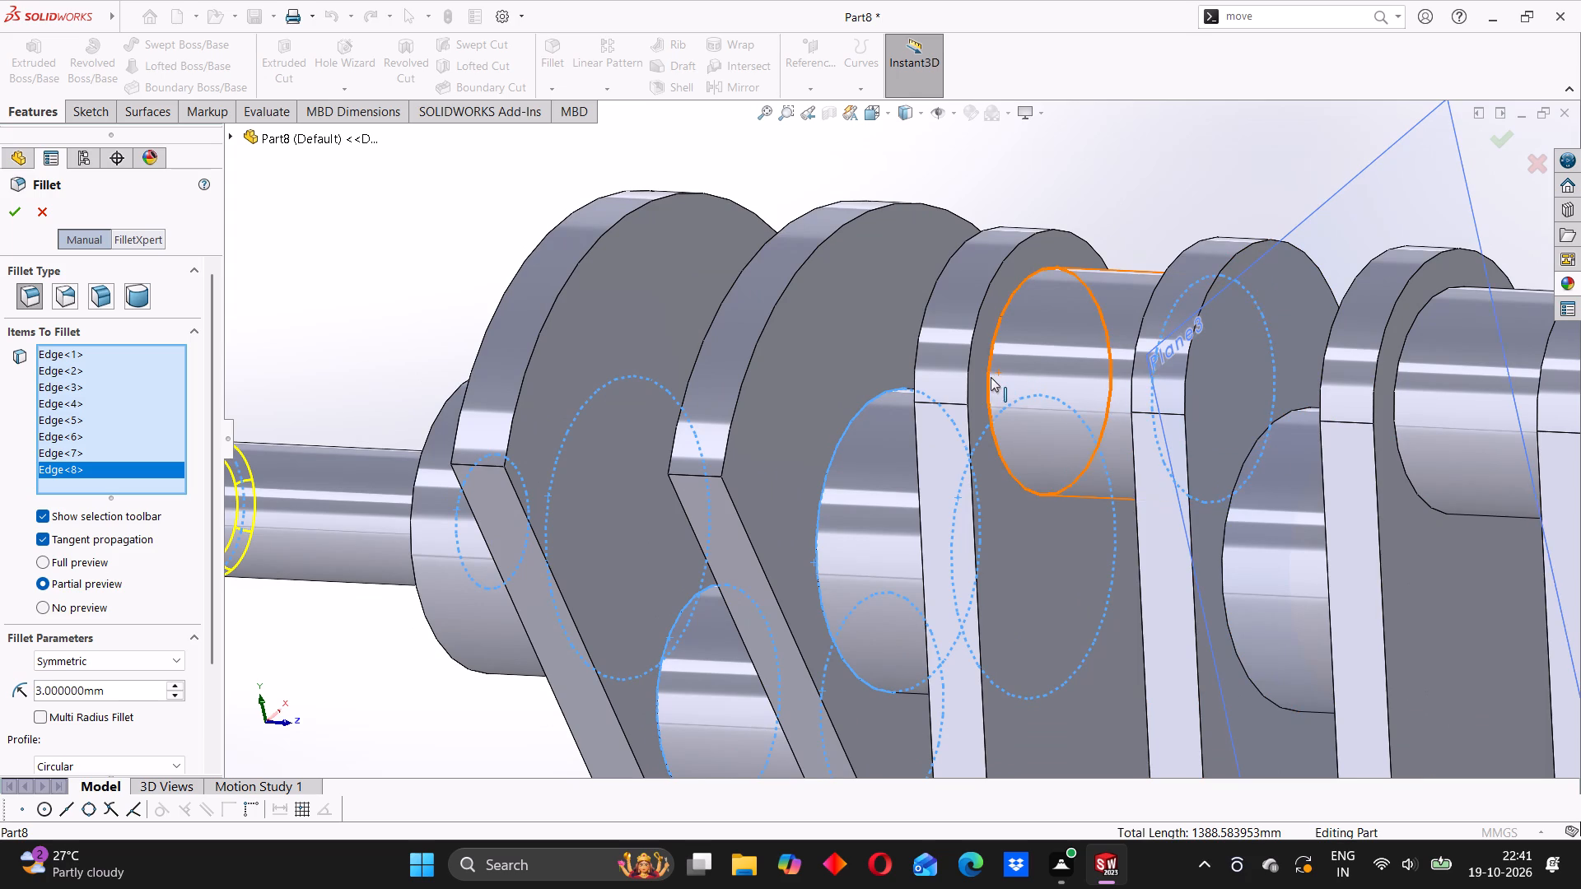
click(990, 378)
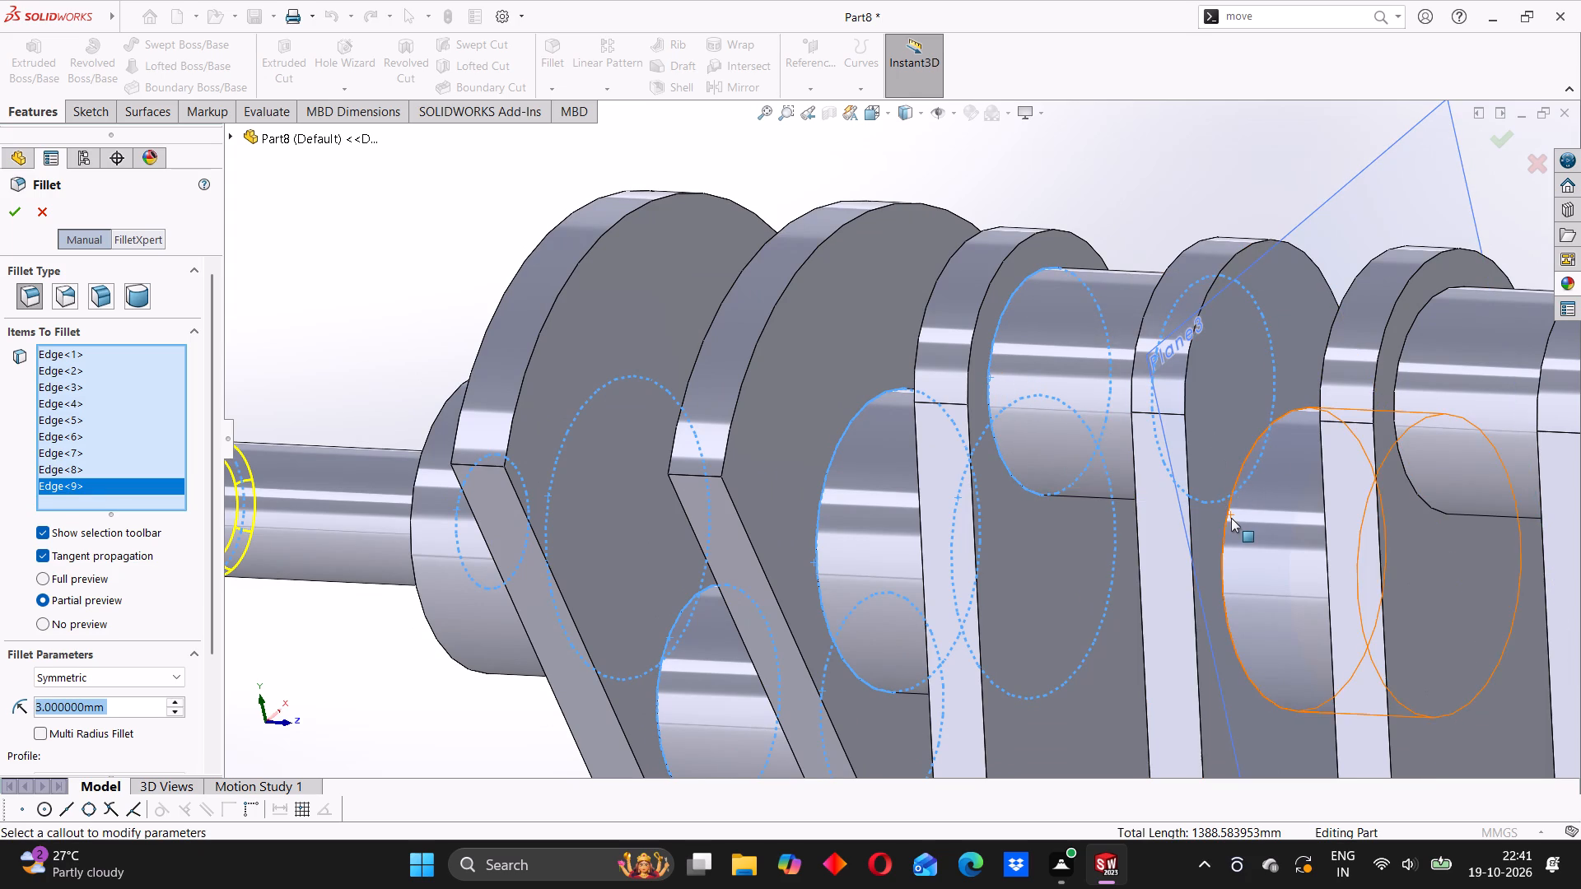
click(1226, 527)
middle_drag(1253, 528, 1302, 522)
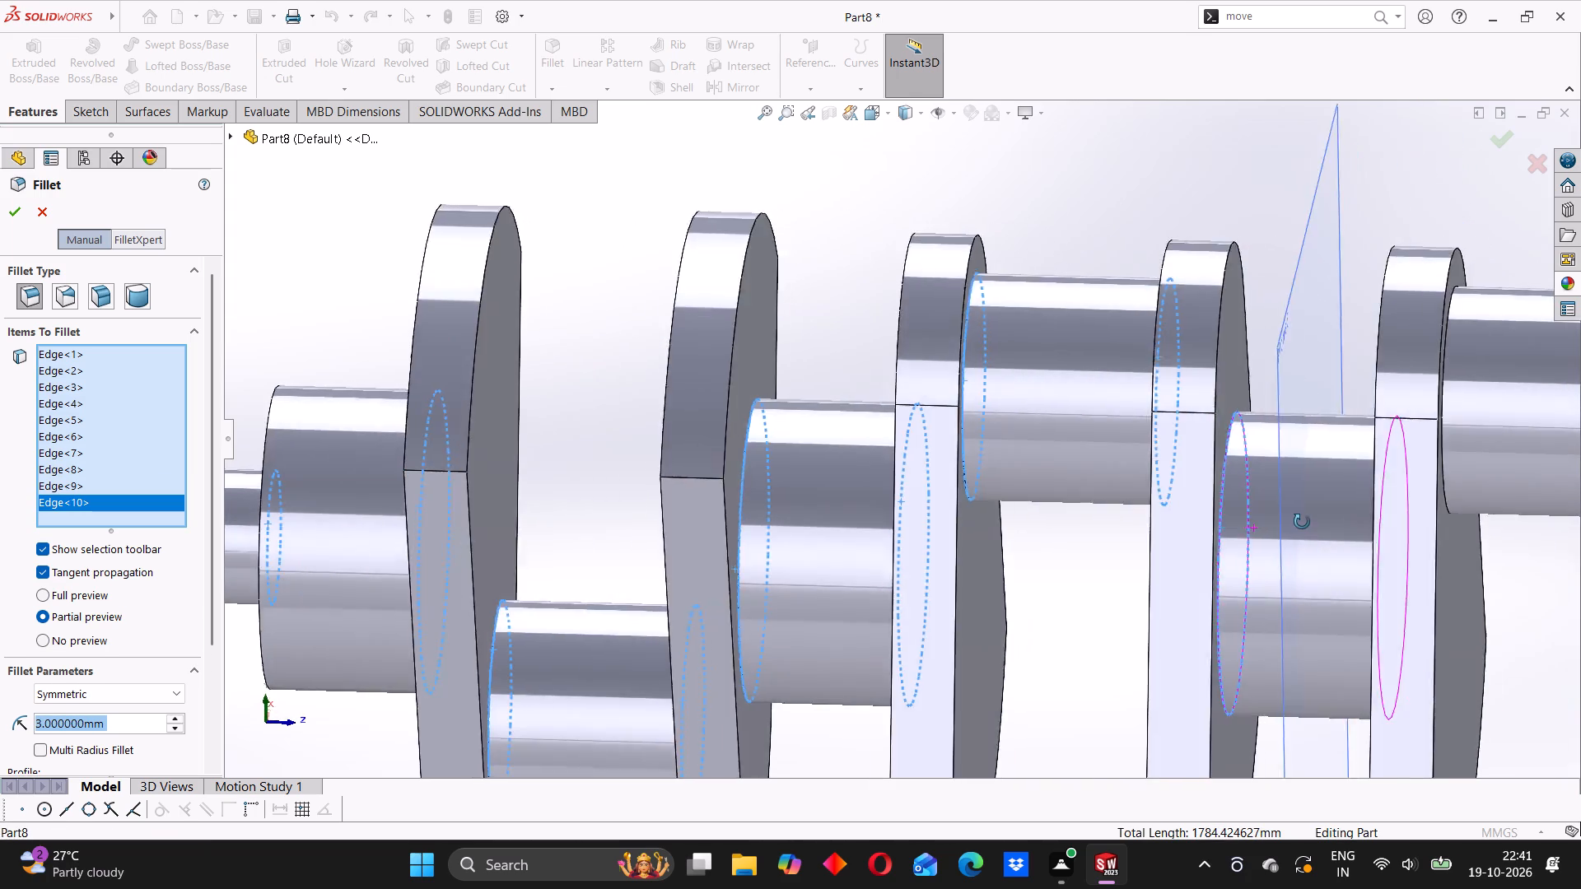
middle_drag(1302, 522, 1350, 533)
click(1368, 505)
Add both end edges of the third crankpin and of the fourth journal to the fillet selection.
scroll(1371, 502, up, 3)
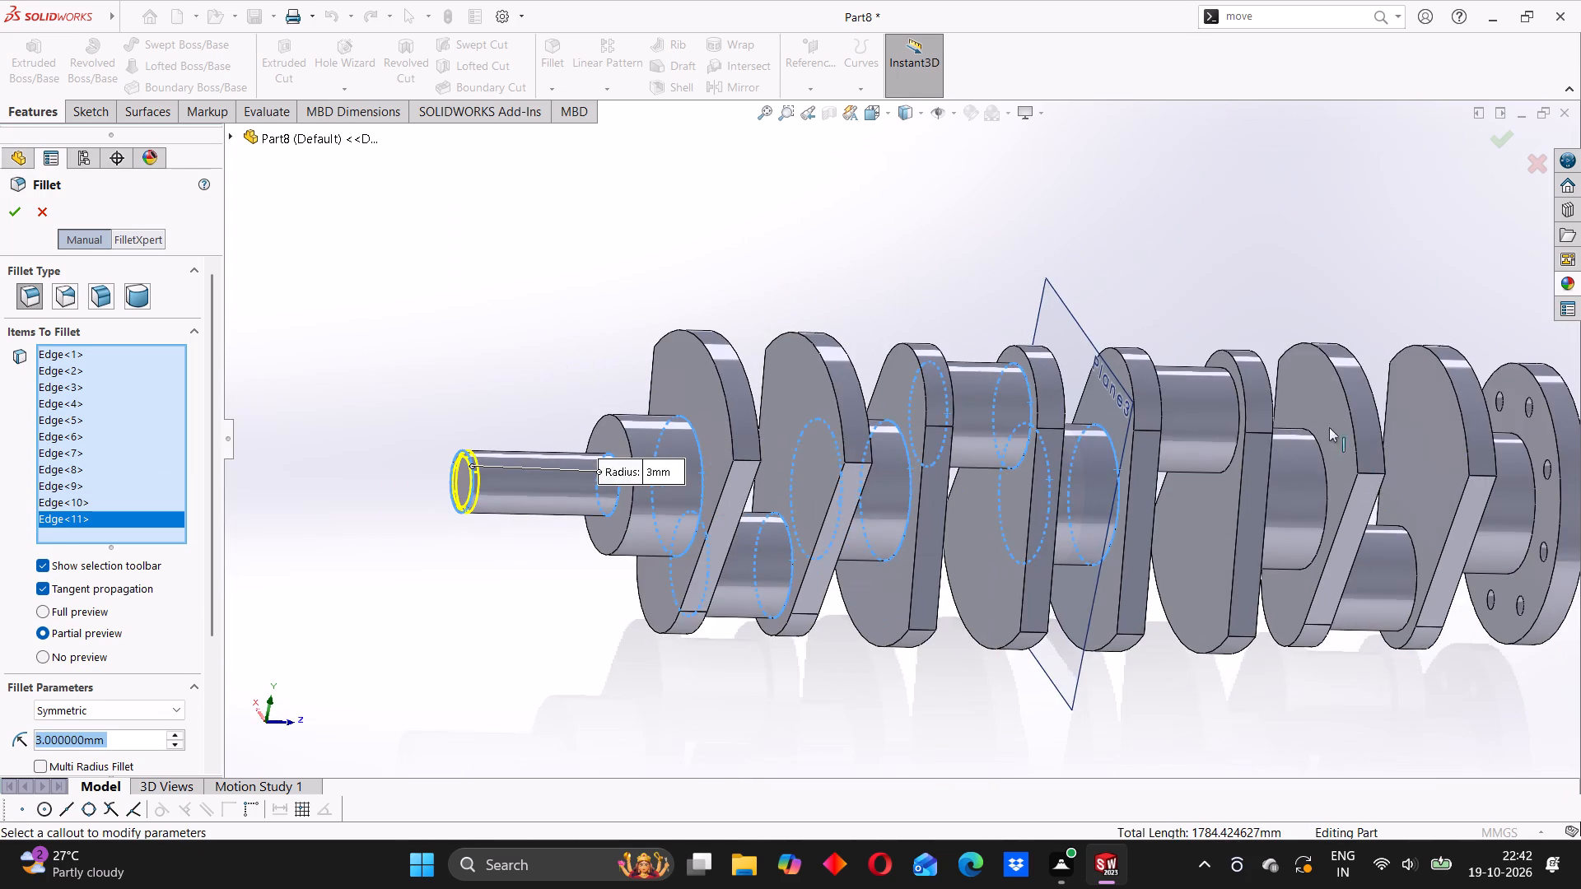
scroll(1305, 421, down, 3)
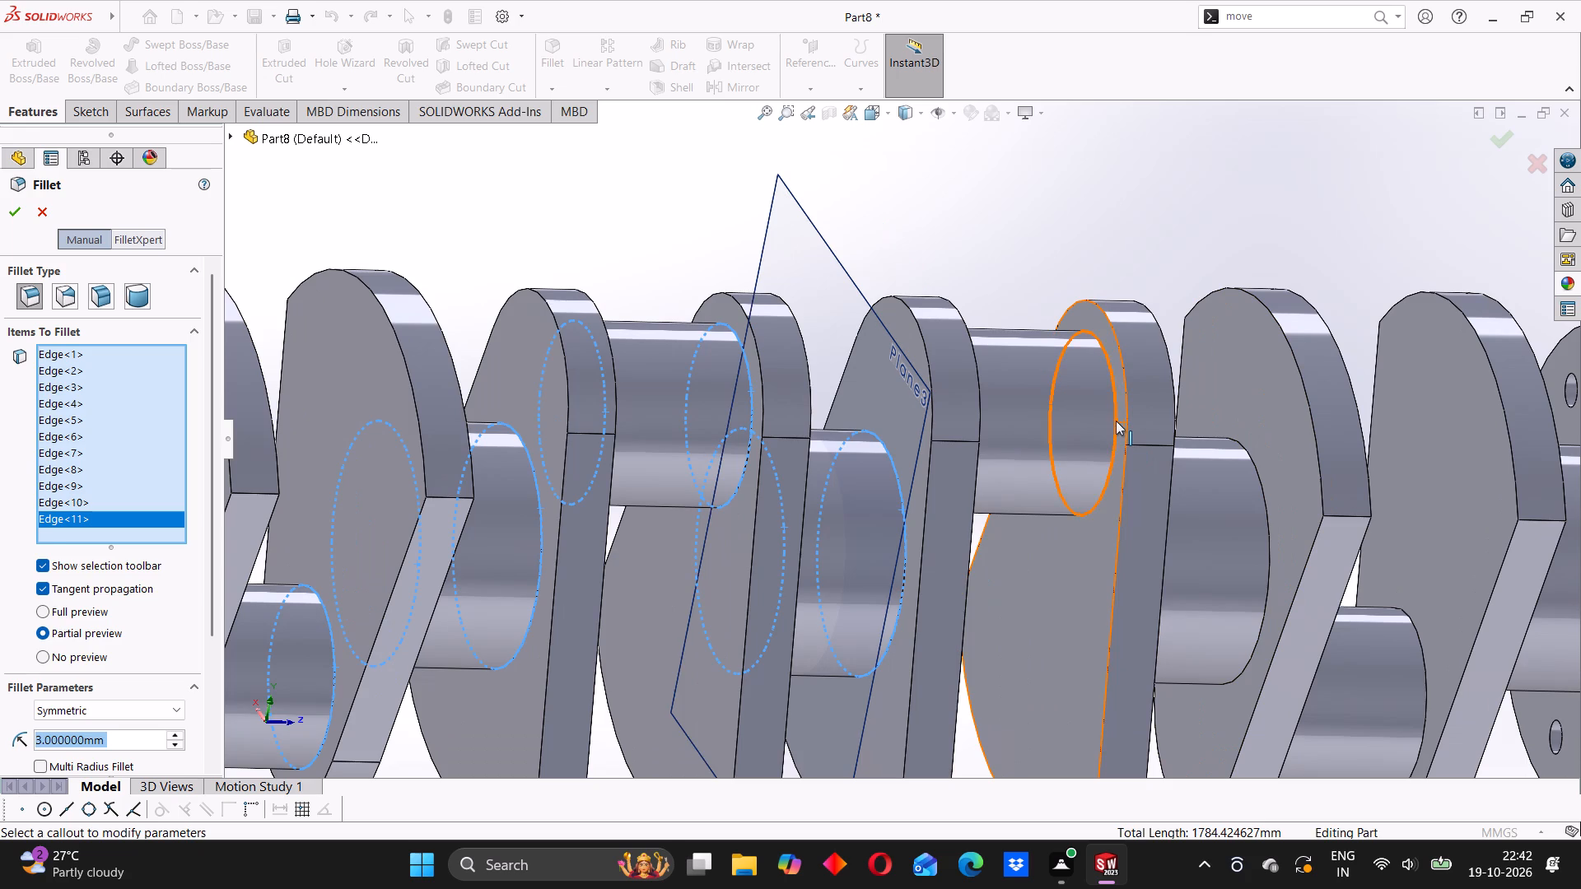
click(1116, 421)
middle_drag(1118, 431, 1046, 470)
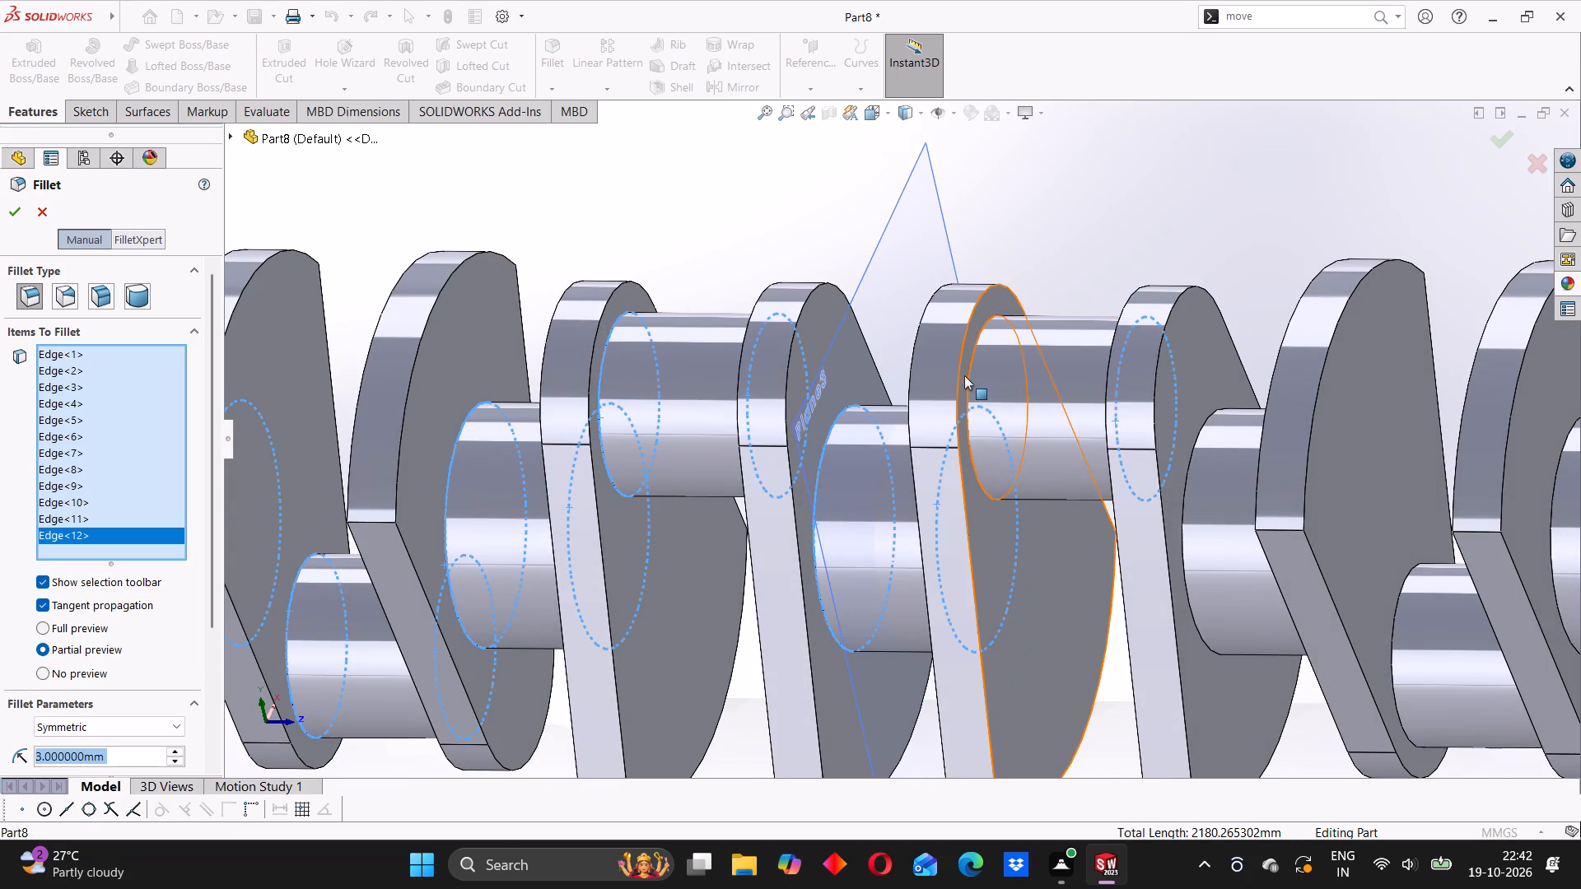
click(969, 370)
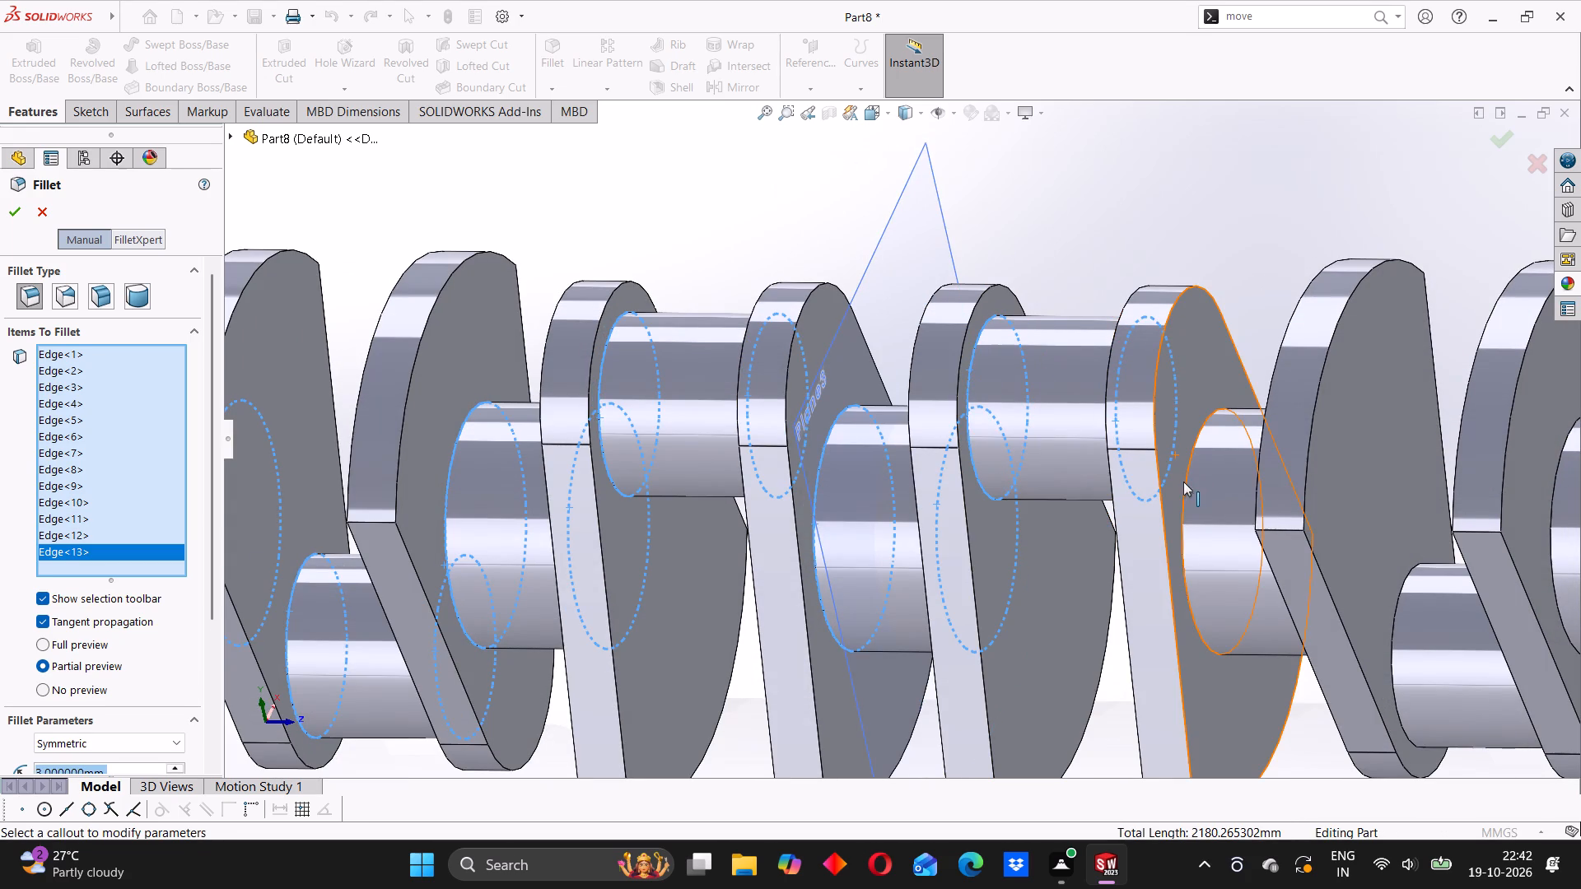
click(1186, 491)
middle_drag(1240, 524, 1299, 513)
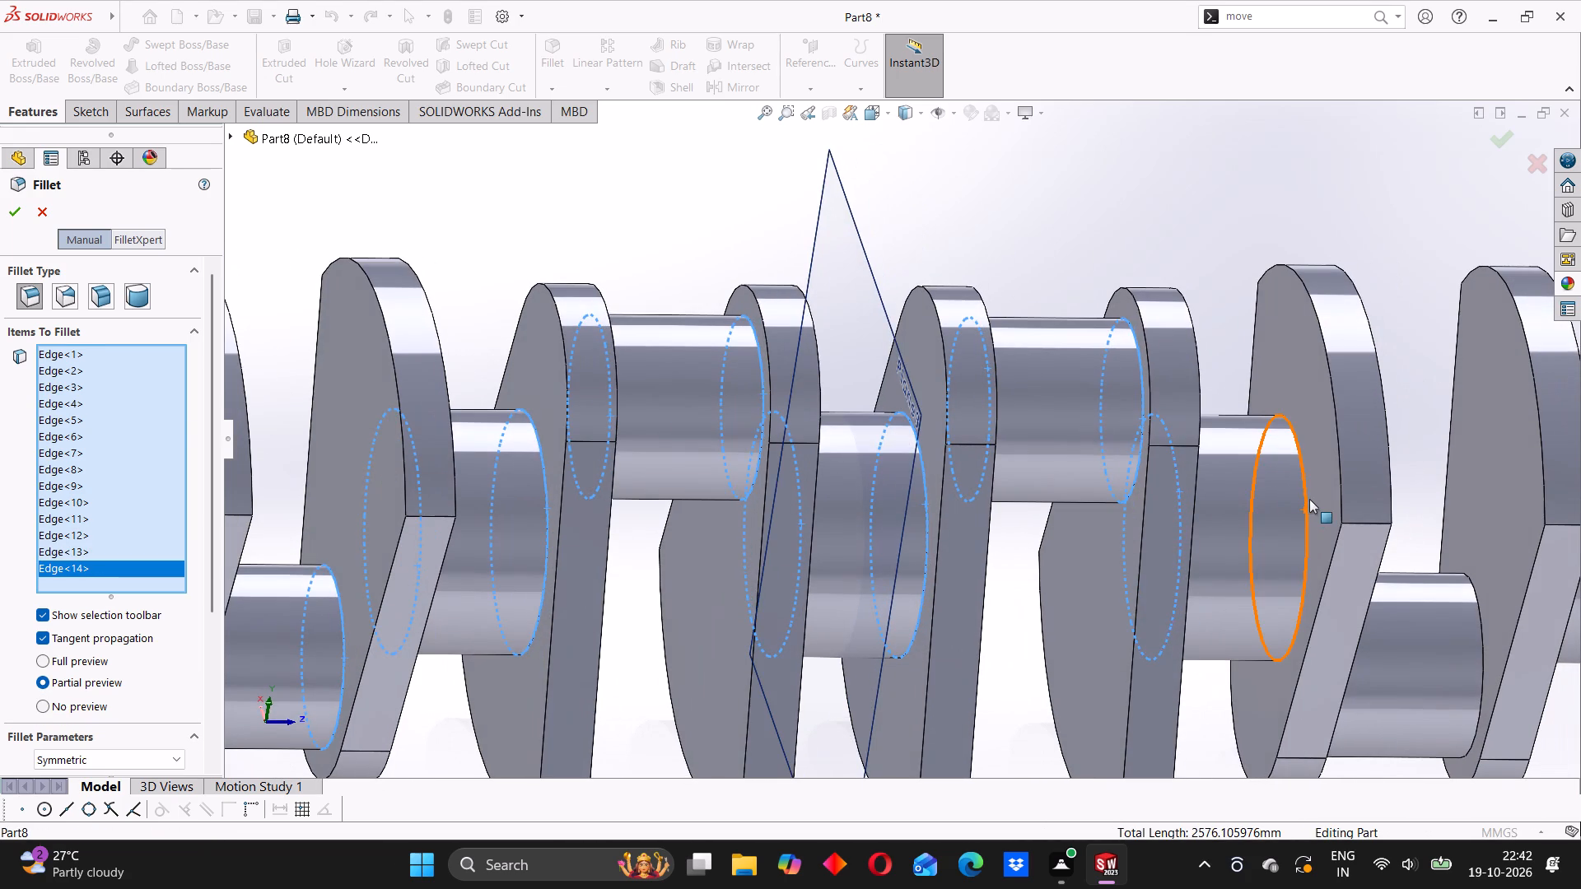
click(1304, 499)
Add both end edges of the last crankpin and of the journal beside the flange, and apply the 3 mm fillet.
scroll(1374, 552, up, 3)
scroll(1284, 555, down, 2)
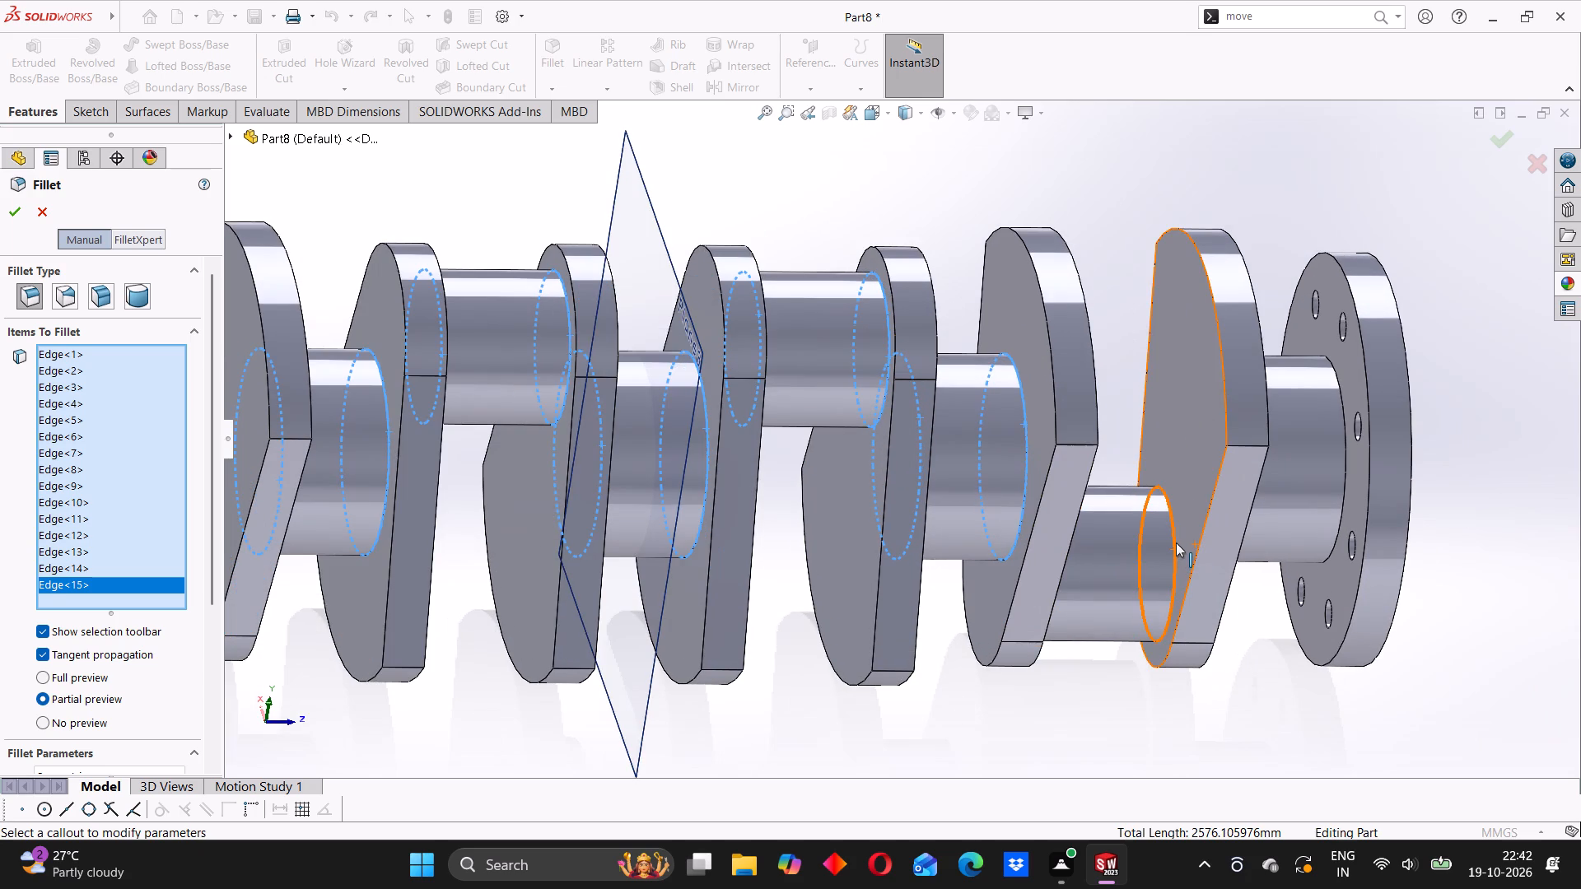
click(1176, 542)
middle_drag(1167, 547, 1086, 576)
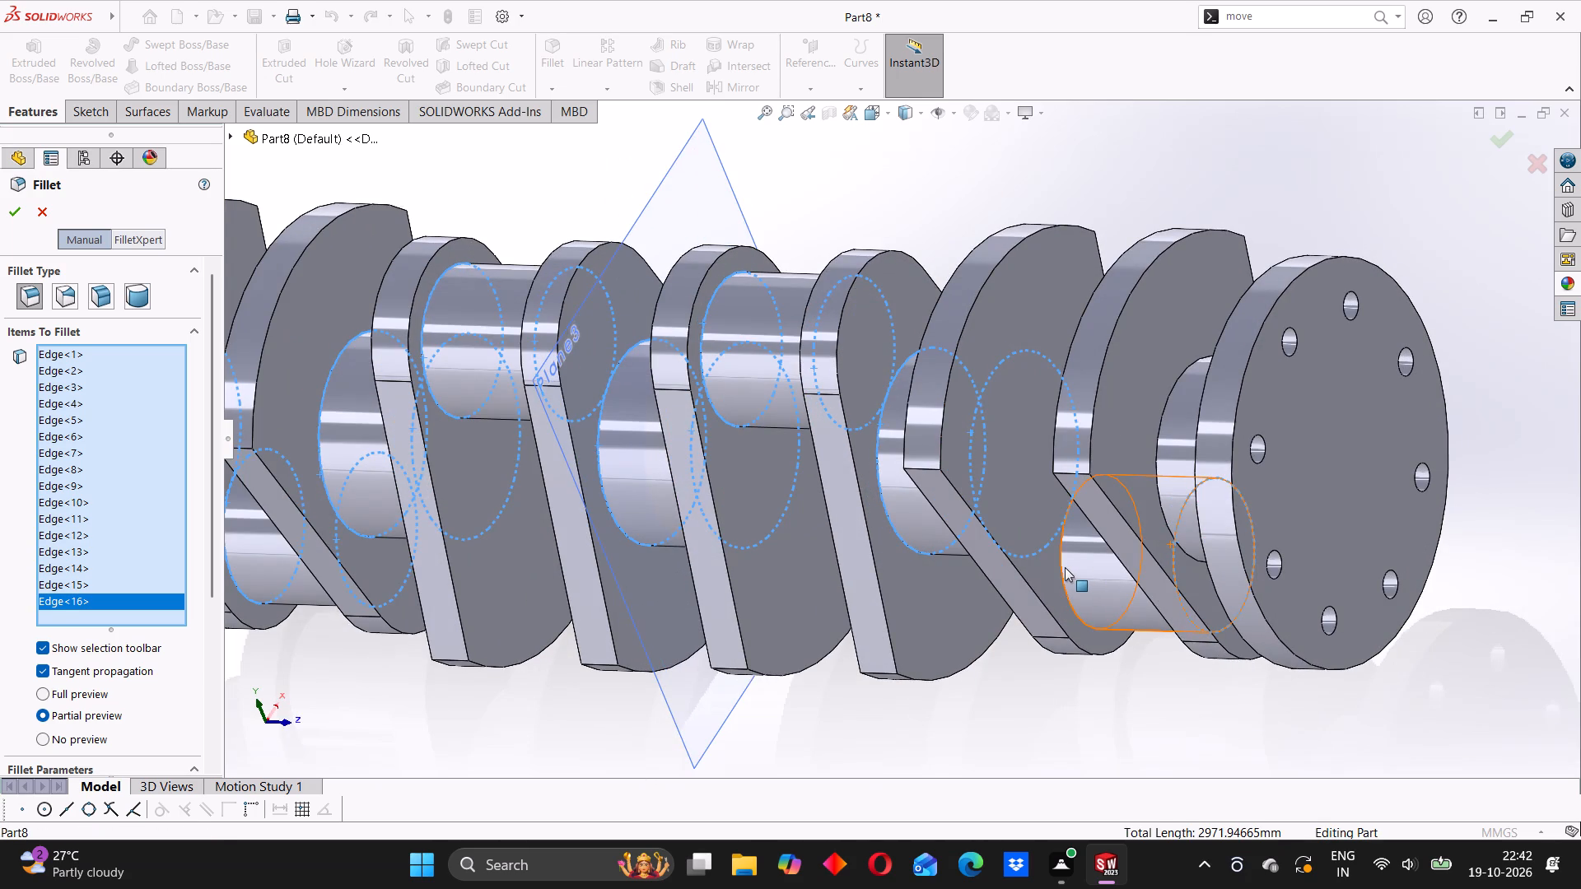
click(1062, 570)
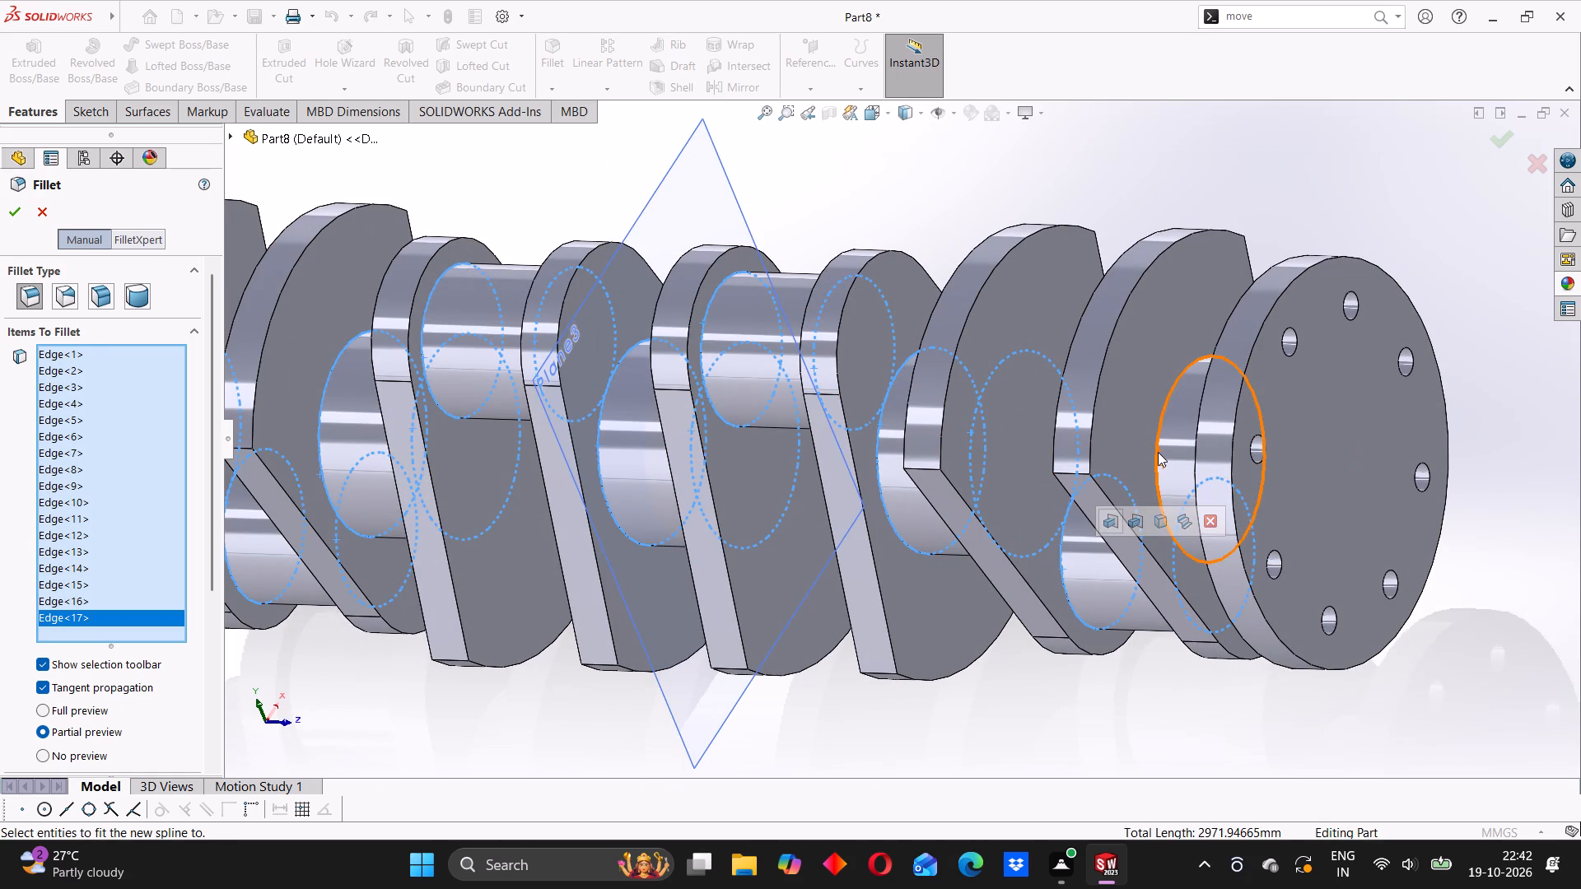
click(1158, 452)
middle_drag(1164, 462, 1249, 449)
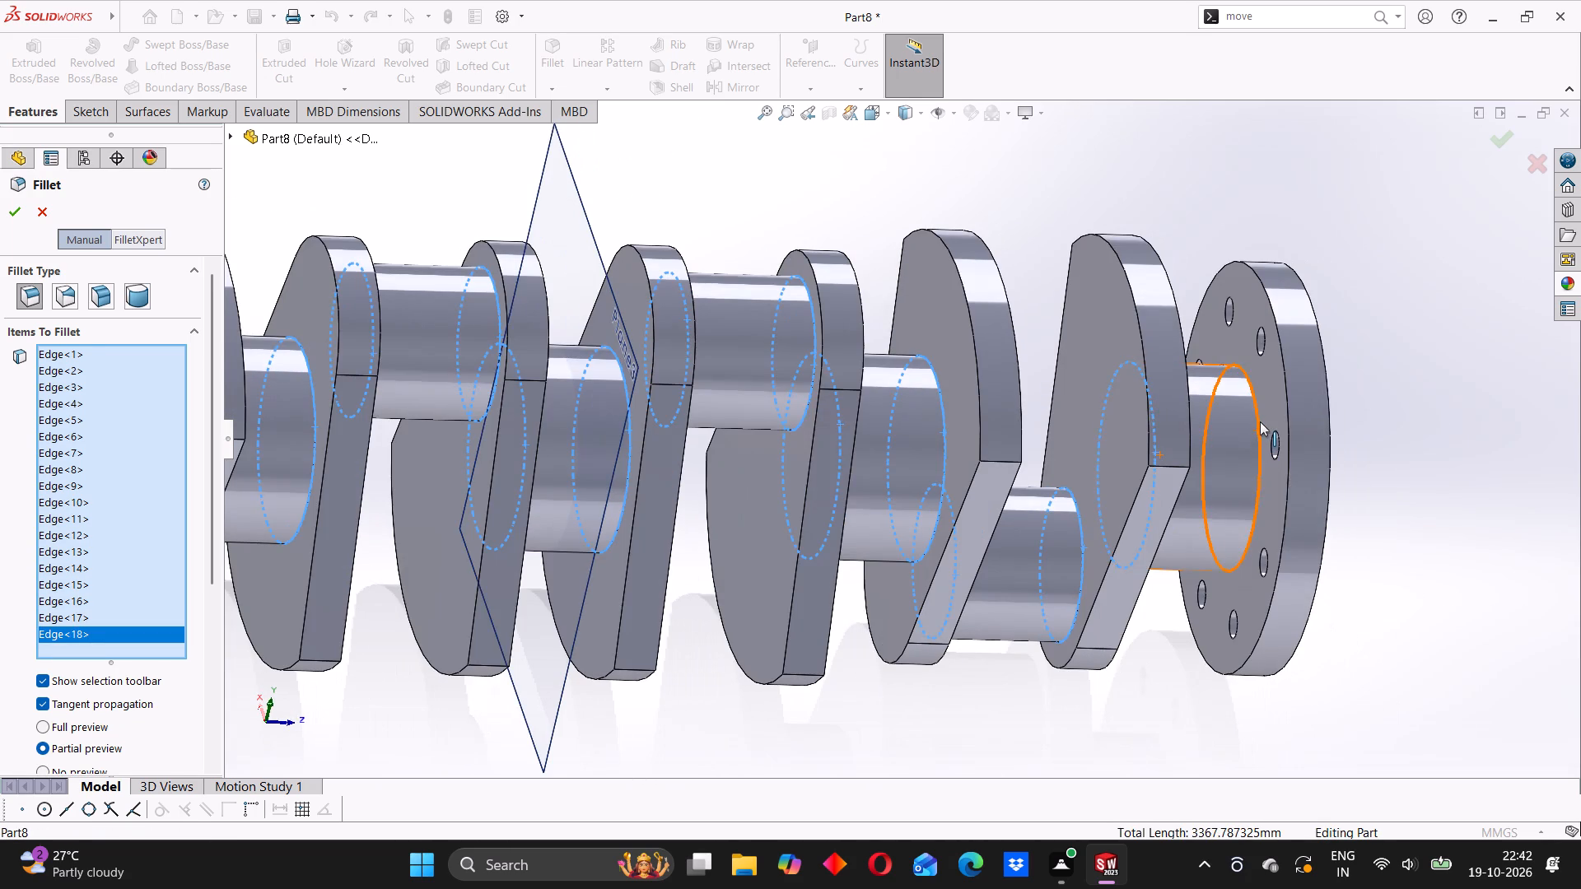
click(1260, 421)
click(12, 216)
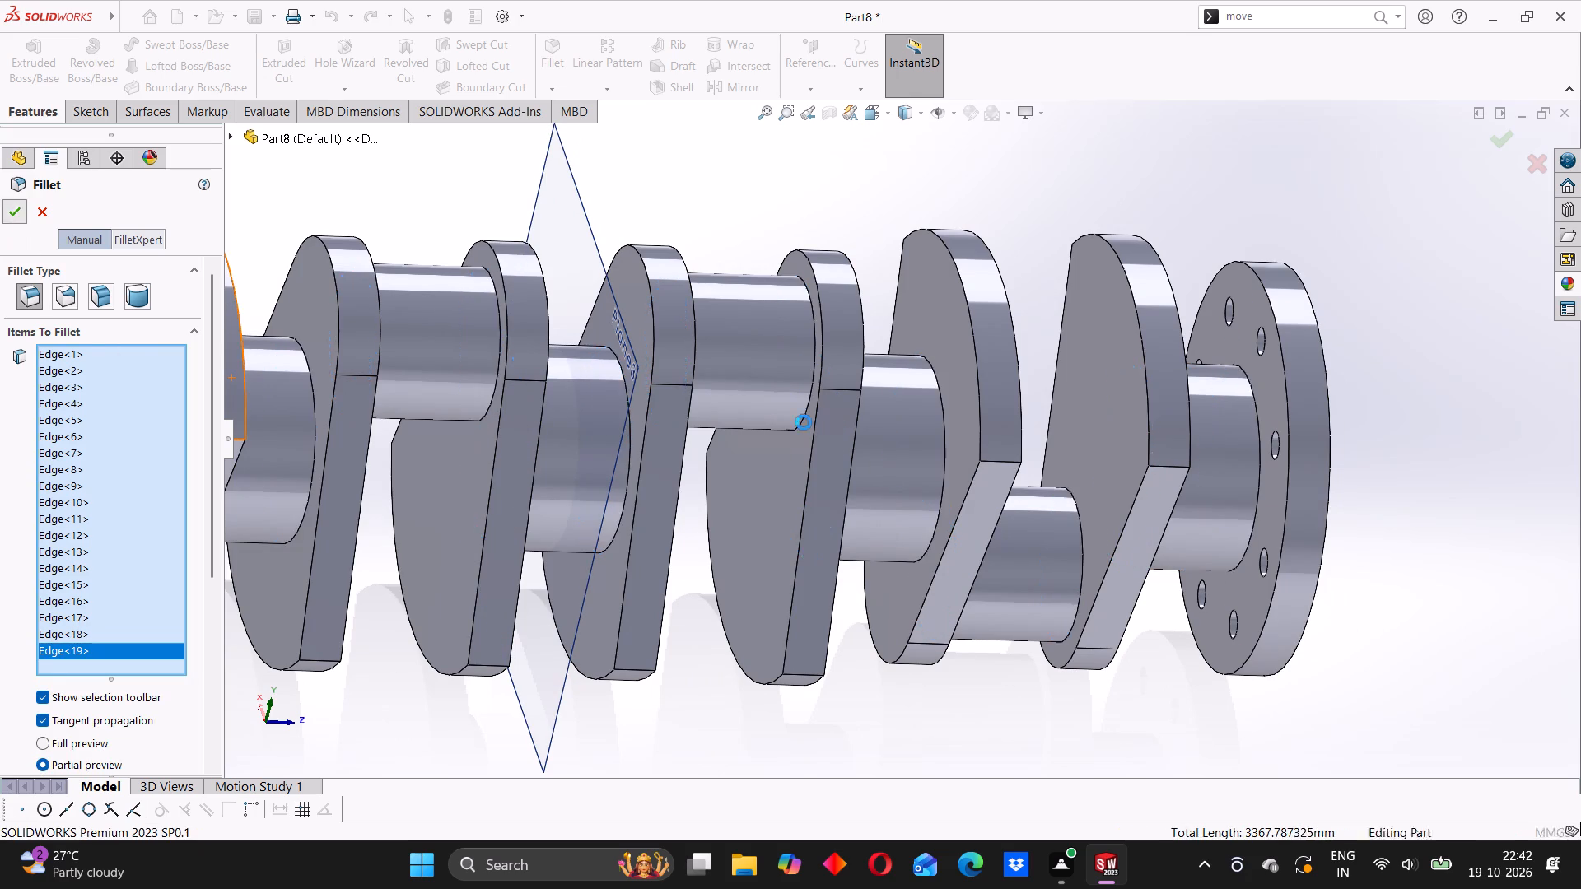
Hide Plane3 in the middle of the crankshaft.
scroll(1098, 489, up, 4)
scroll(938, 516, up, 3)
scroll(744, 452, down, 3)
click(711, 543)
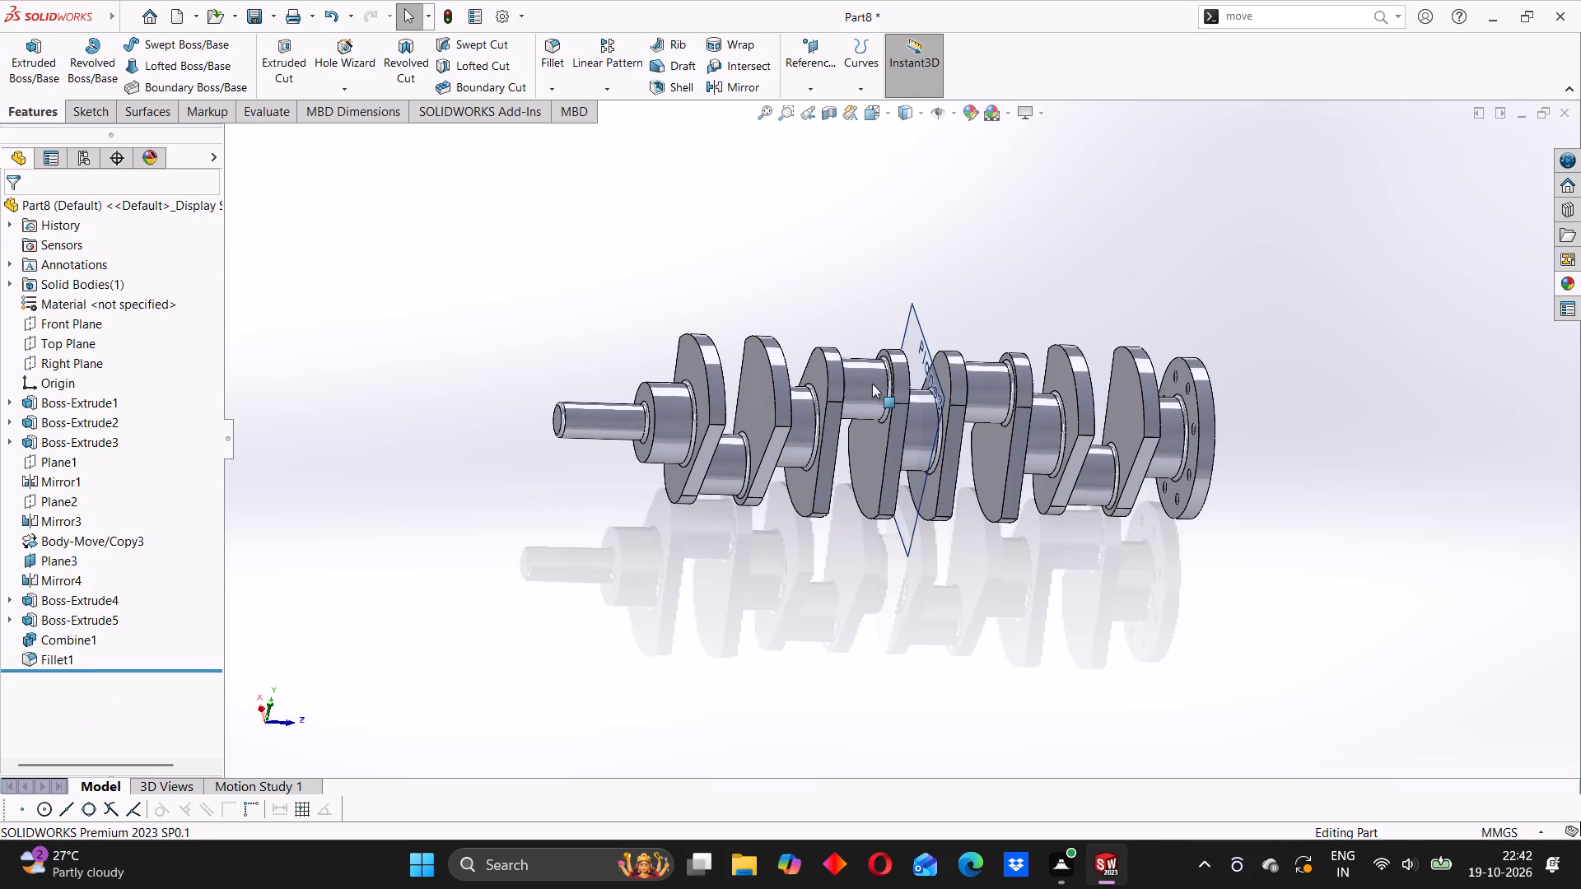
right_click(910, 321)
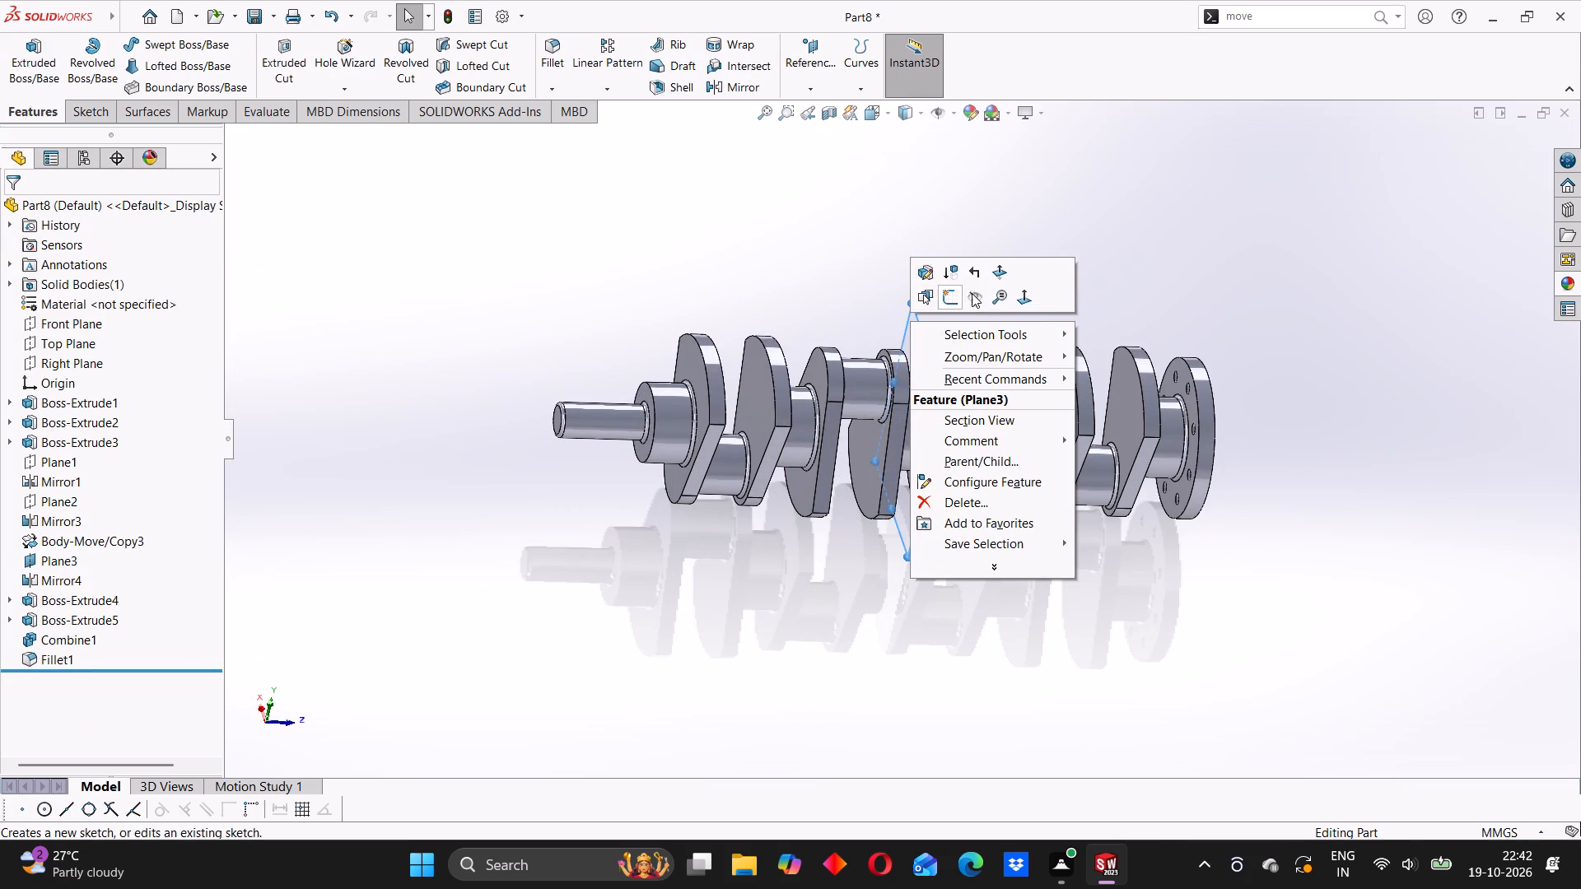
click(972, 293)
click(805, 303)
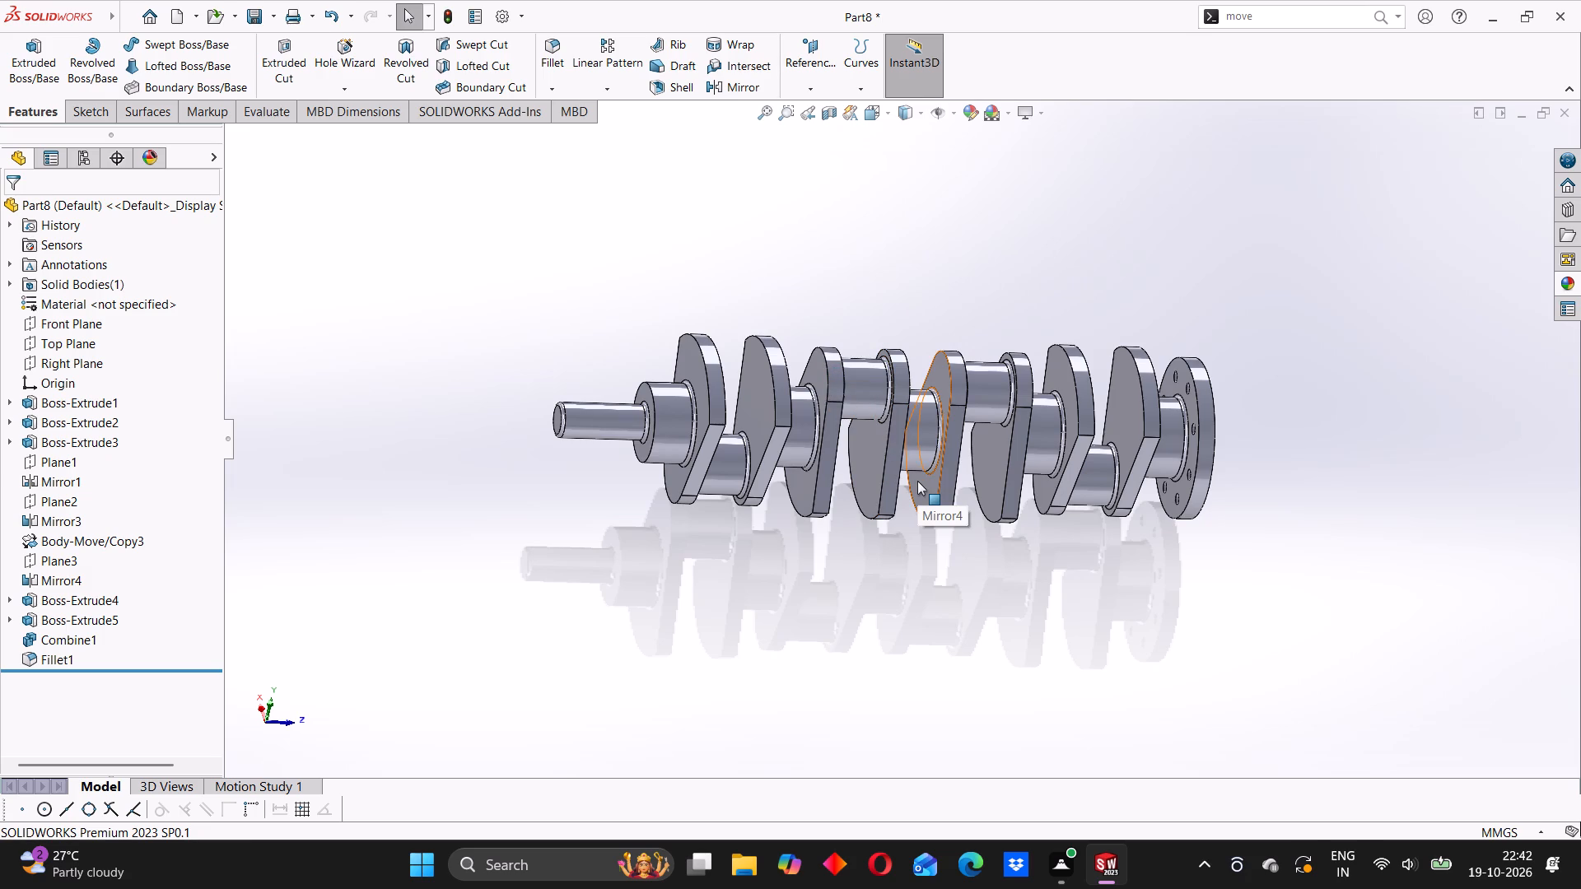
Examine the filleted crankshaft's journals, crankpins and flange from several angles.
scroll(924, 449, down, 4)
middle_drag(921, 507, 931, 432)
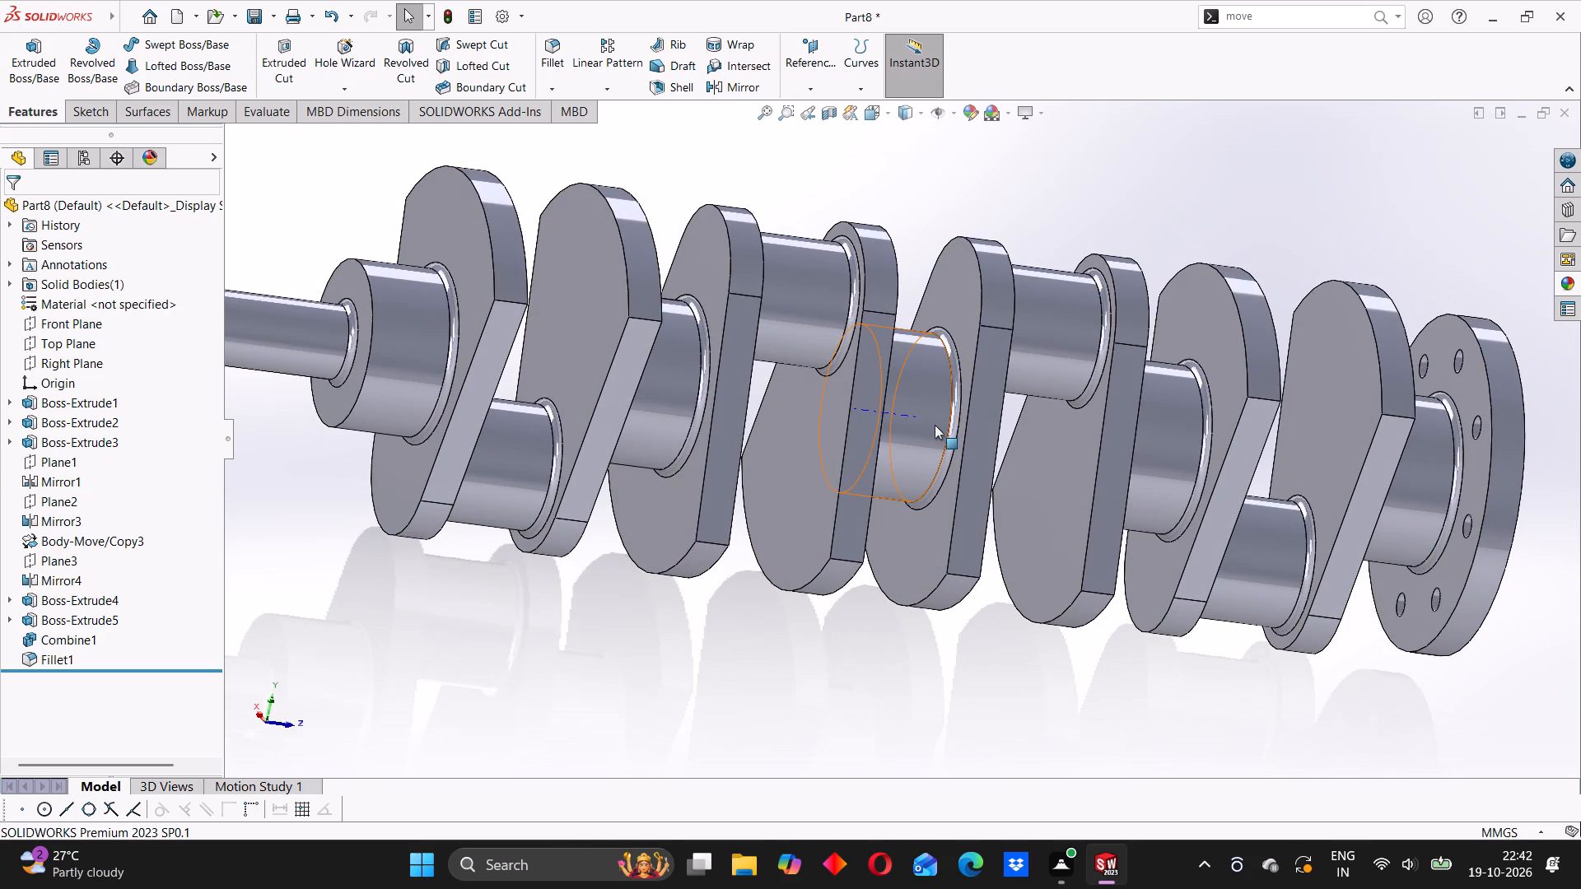
scroll(891, 387, up, 4)
middle_drag(1082, 535, 1024, 475)
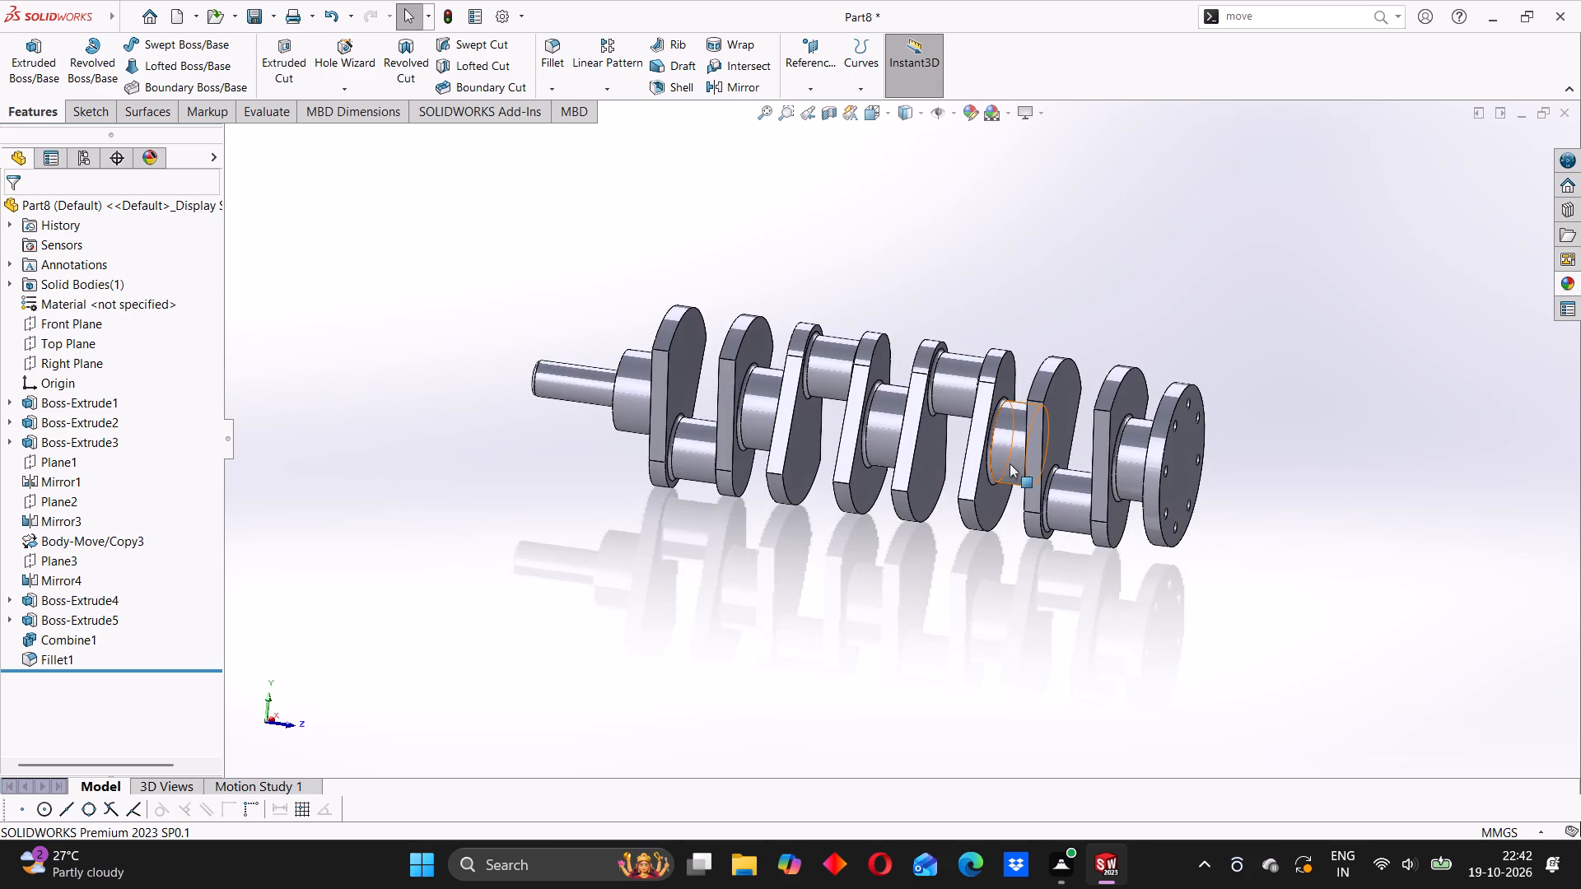
scroll(881, 416, down, 3)
middle_drag(836, 436, 935, 449)
middle_drag(918, 464, 870, 468)
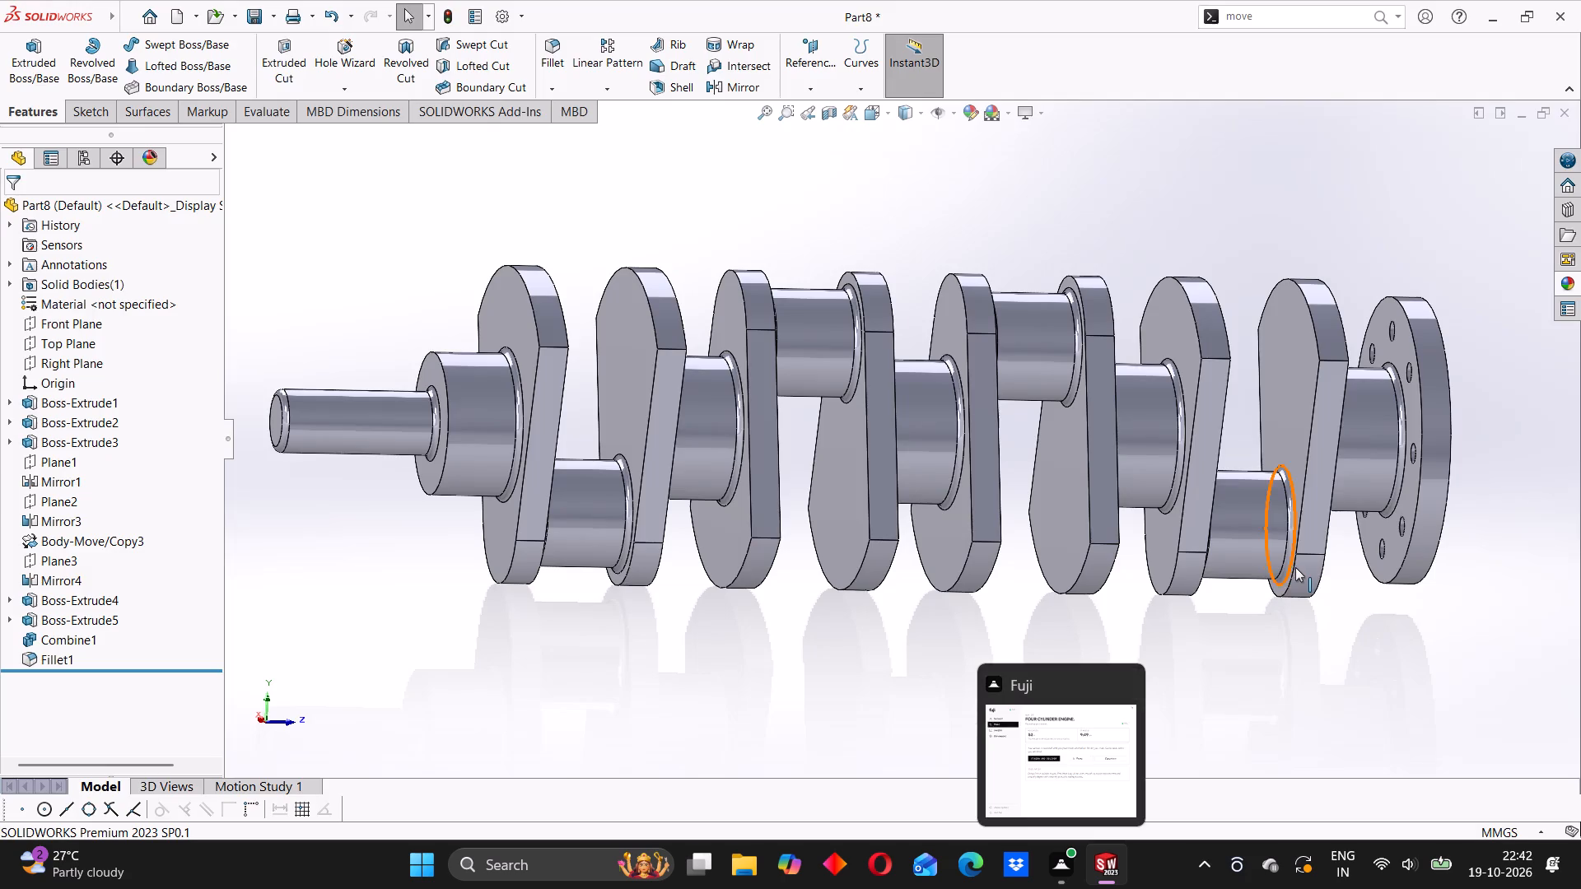
Examine the overall shape of the filleted crankshaft from the side and at a slight angle.
scroll(1002, 425, up, 2)
scroll(896, 349, down, 2)
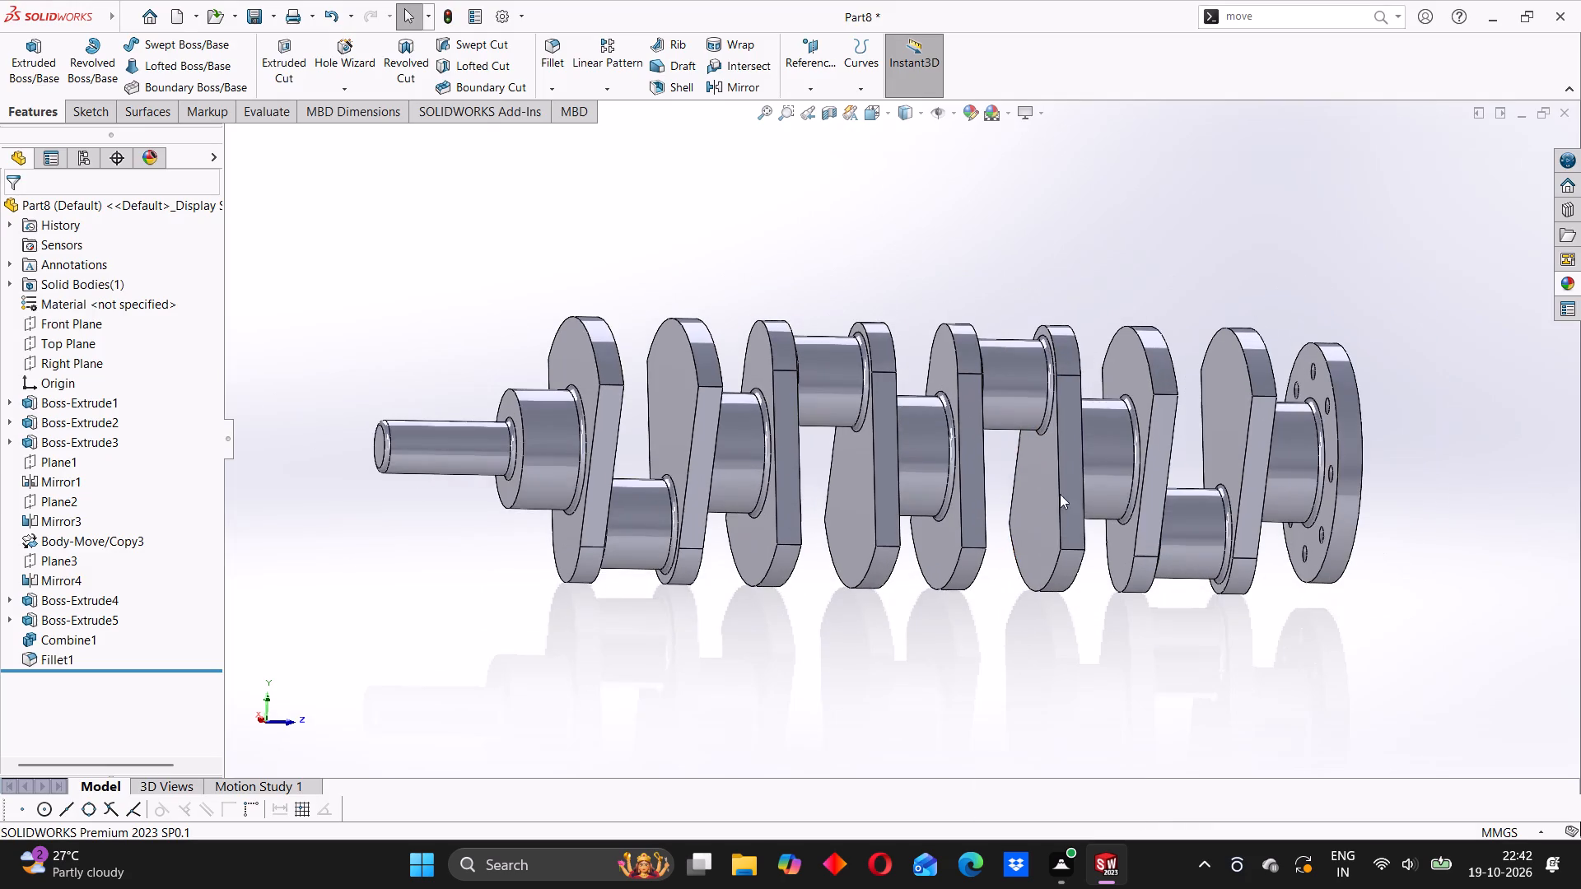
middle_drag(1069, 504, 1051, 496)
scroll(1041, 495, up, 2)
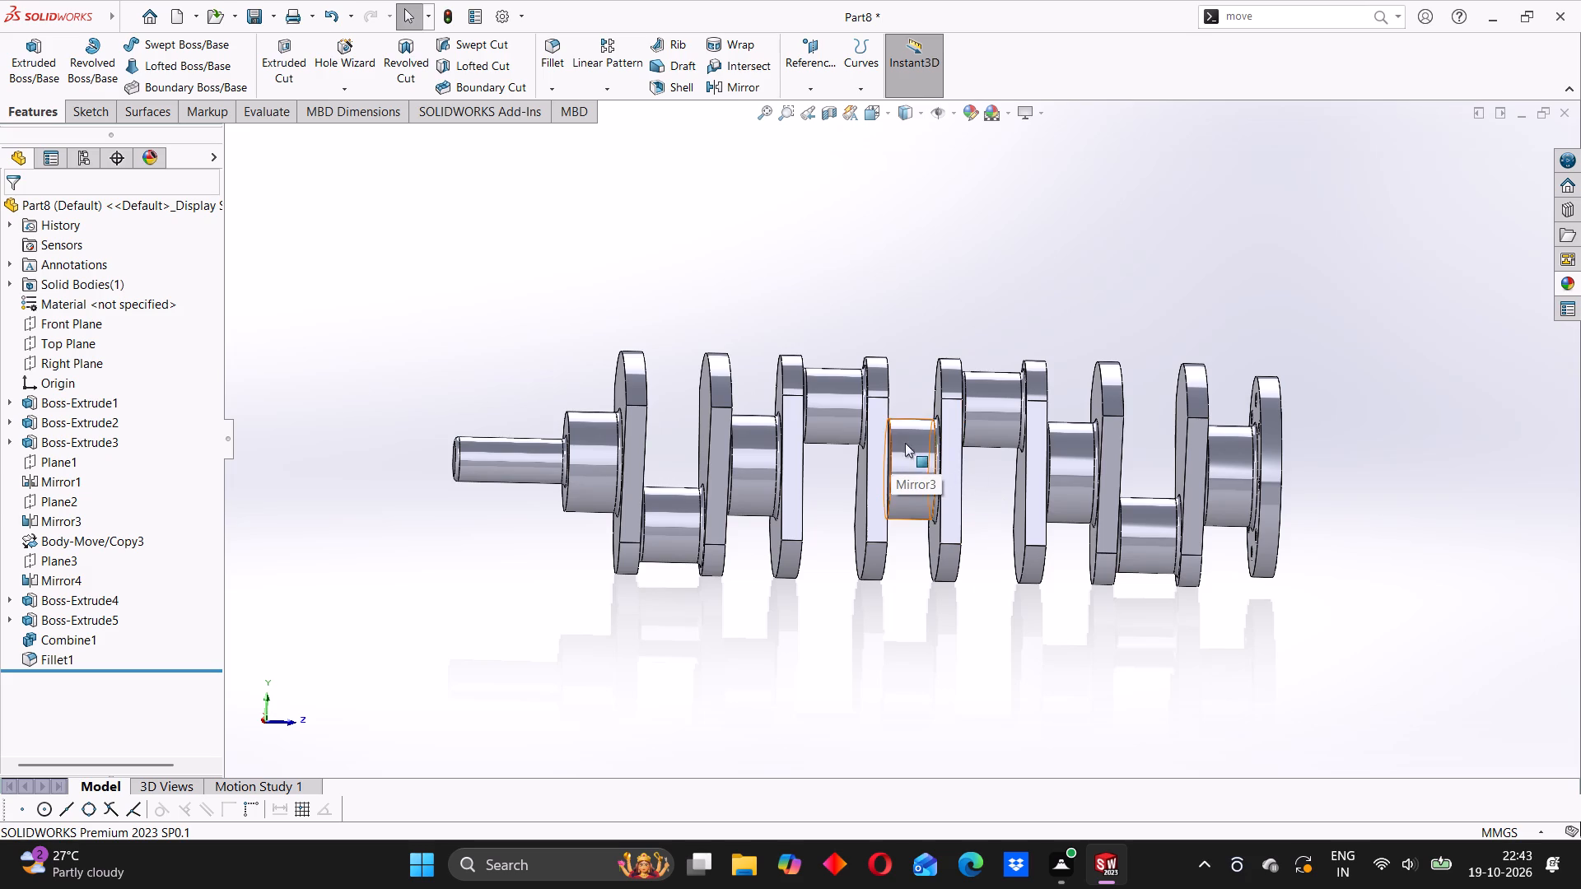
scroll(935, 435, up, 2)
scroll(935, 417, down, 3)
middle_drag(870, 426, 893, 439)
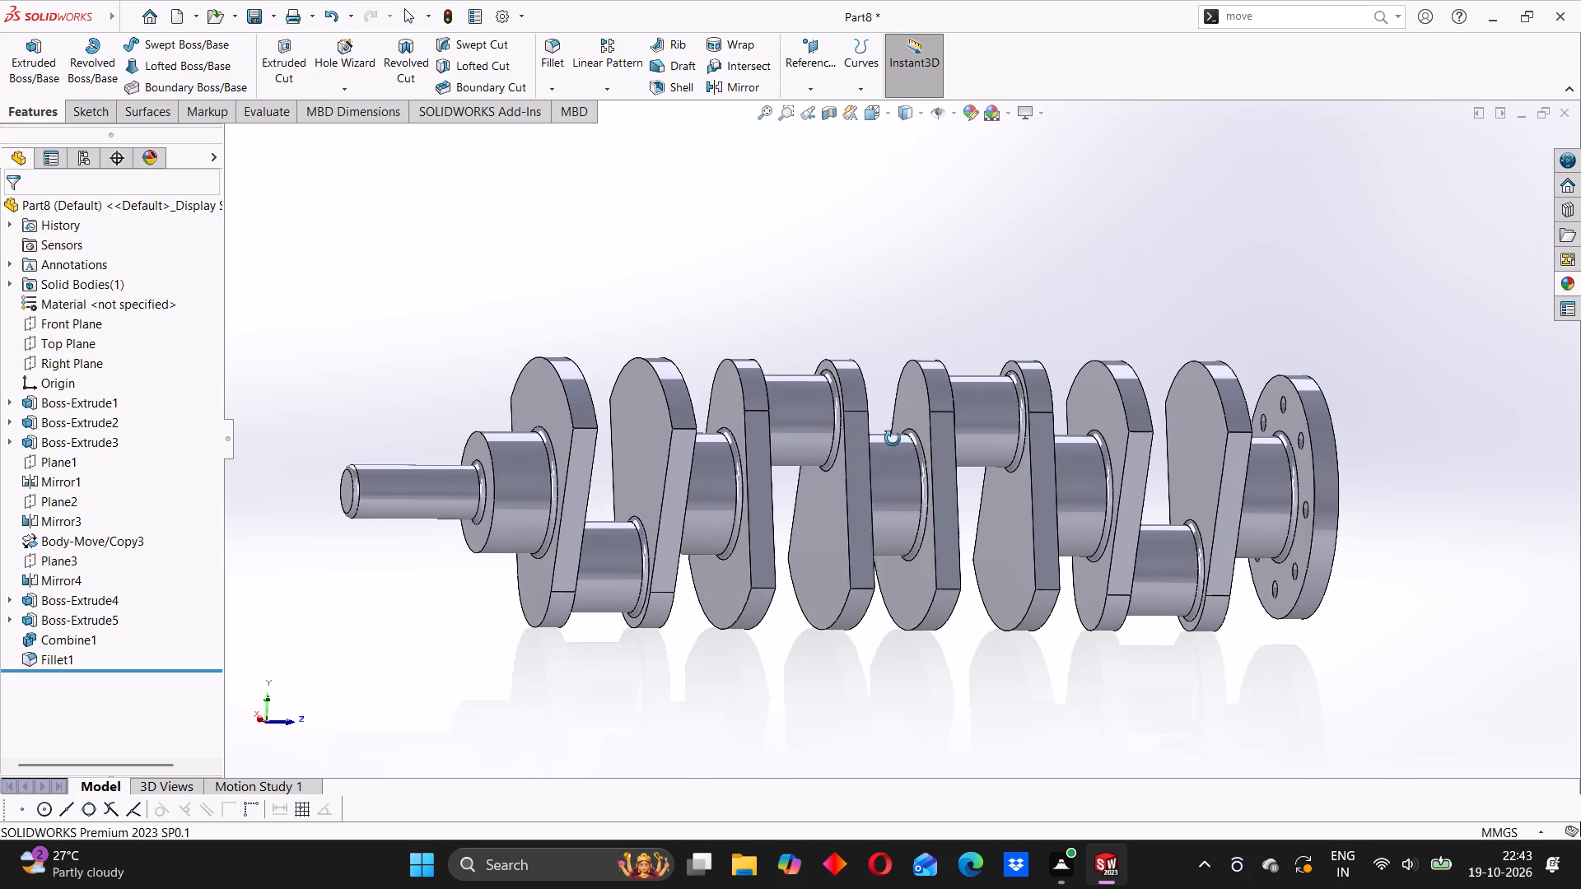
middle_drag(893, 439, 893, 440)
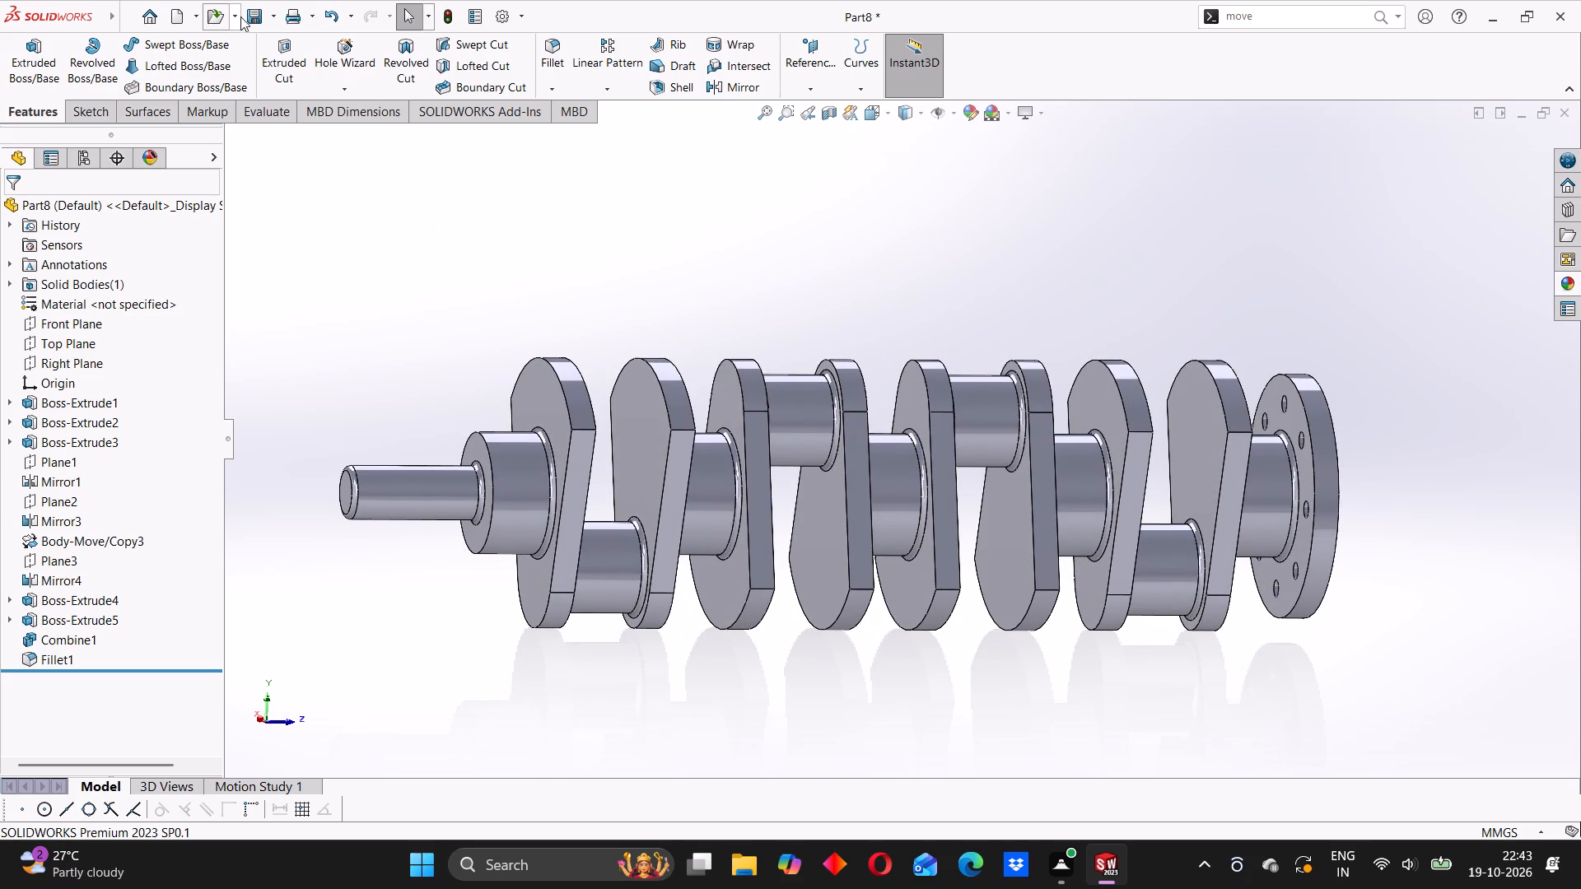
Save the crankshaft as a SOLIDWORKS part named CRANK SHAFT in the 4 CYLINDER ENGINE folder.
click(274, 11)
click(285, 63)
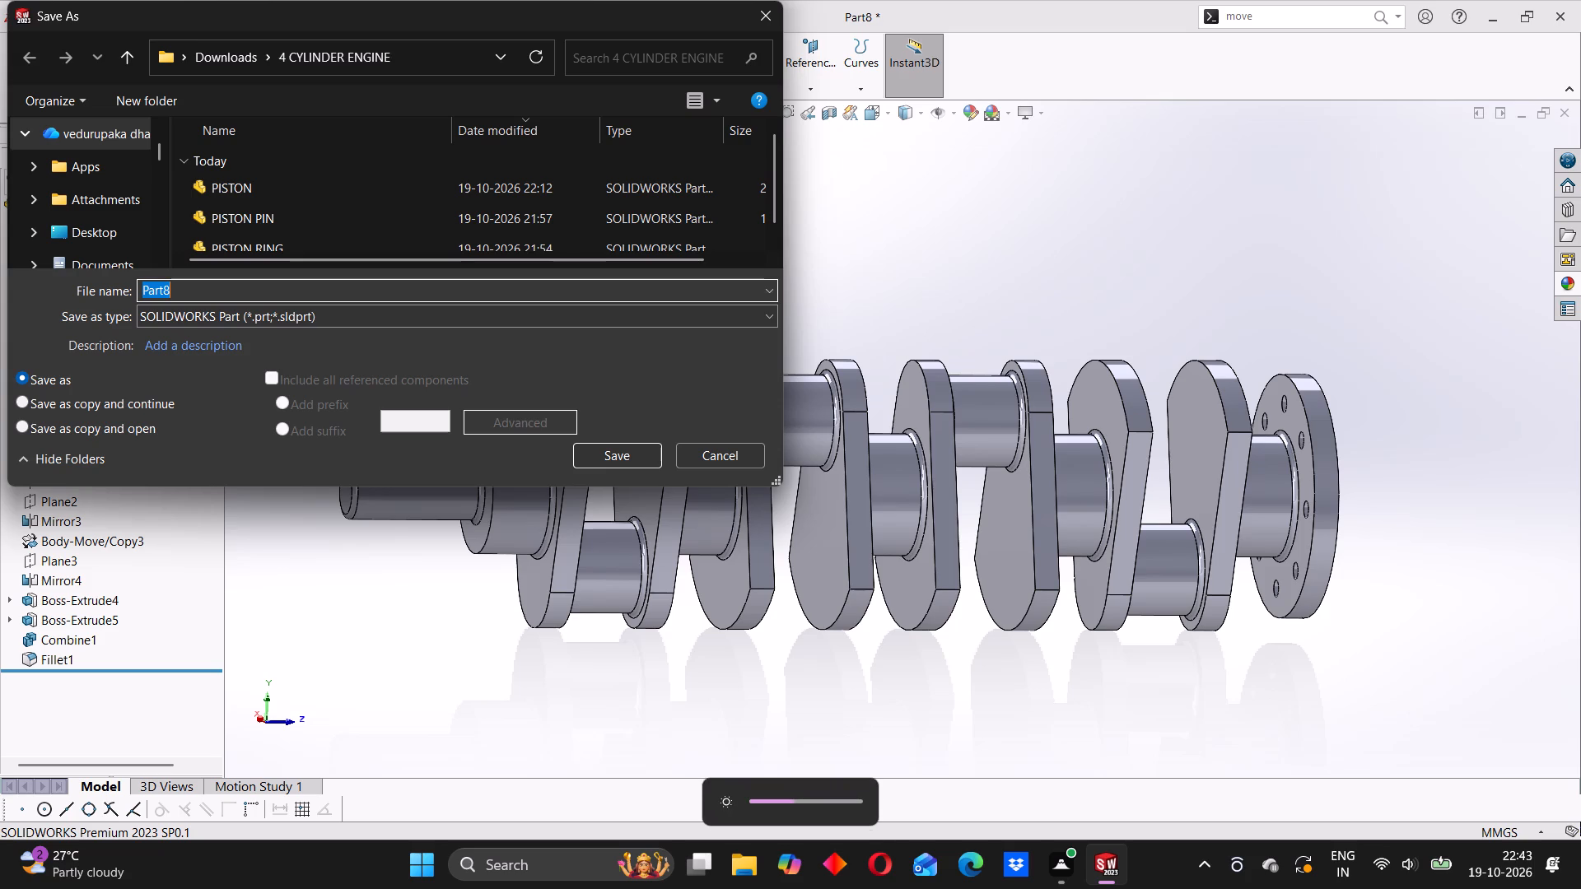
text(CRA)
text(NK SHAFT)
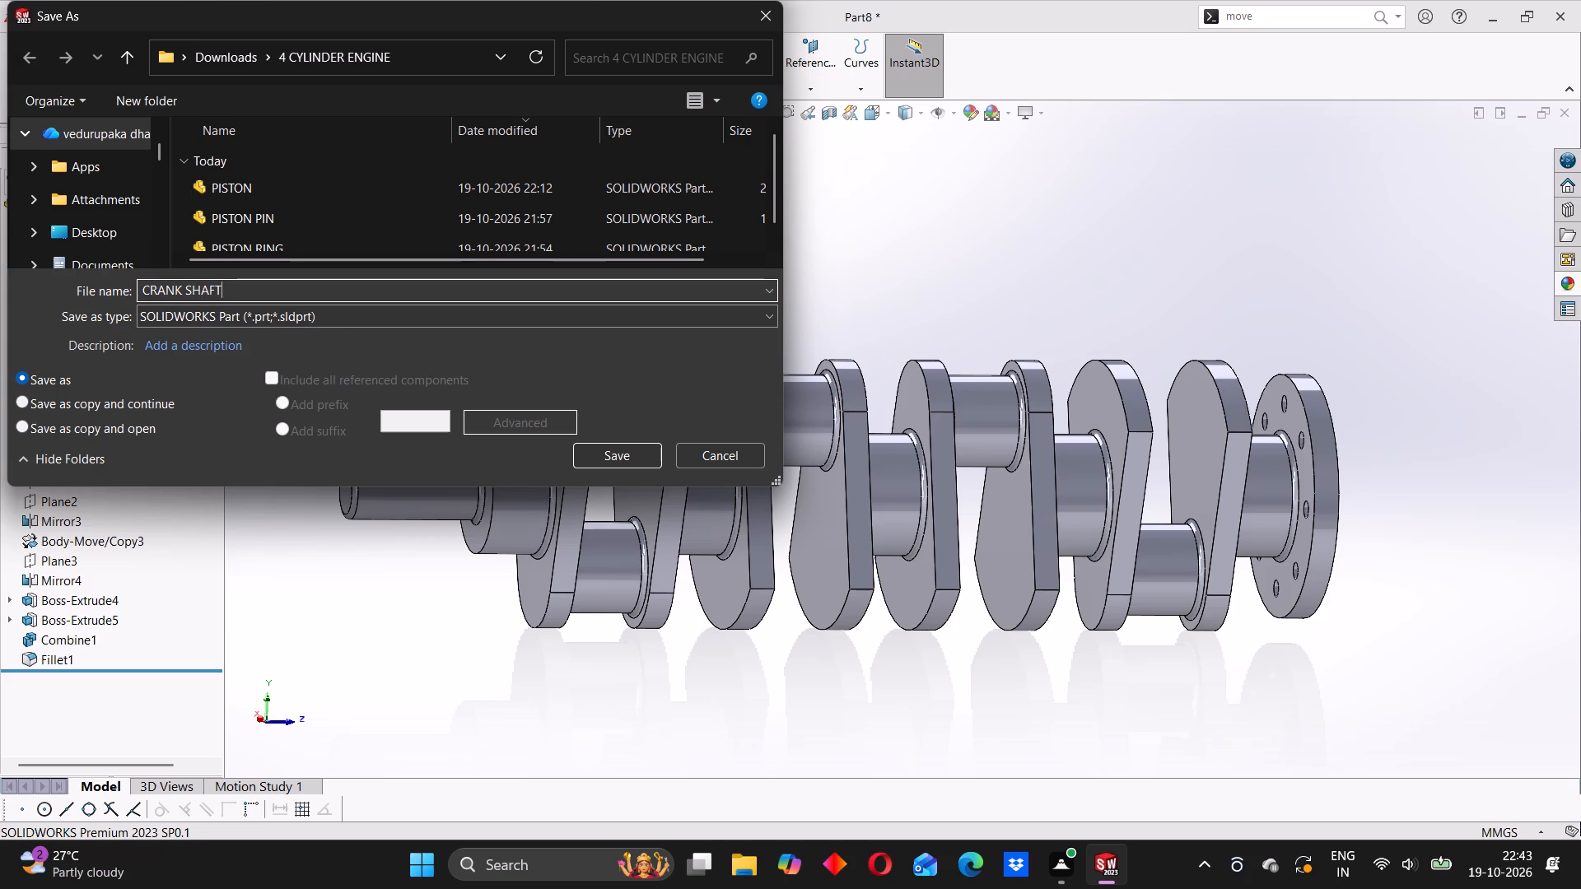
click(623, 466)
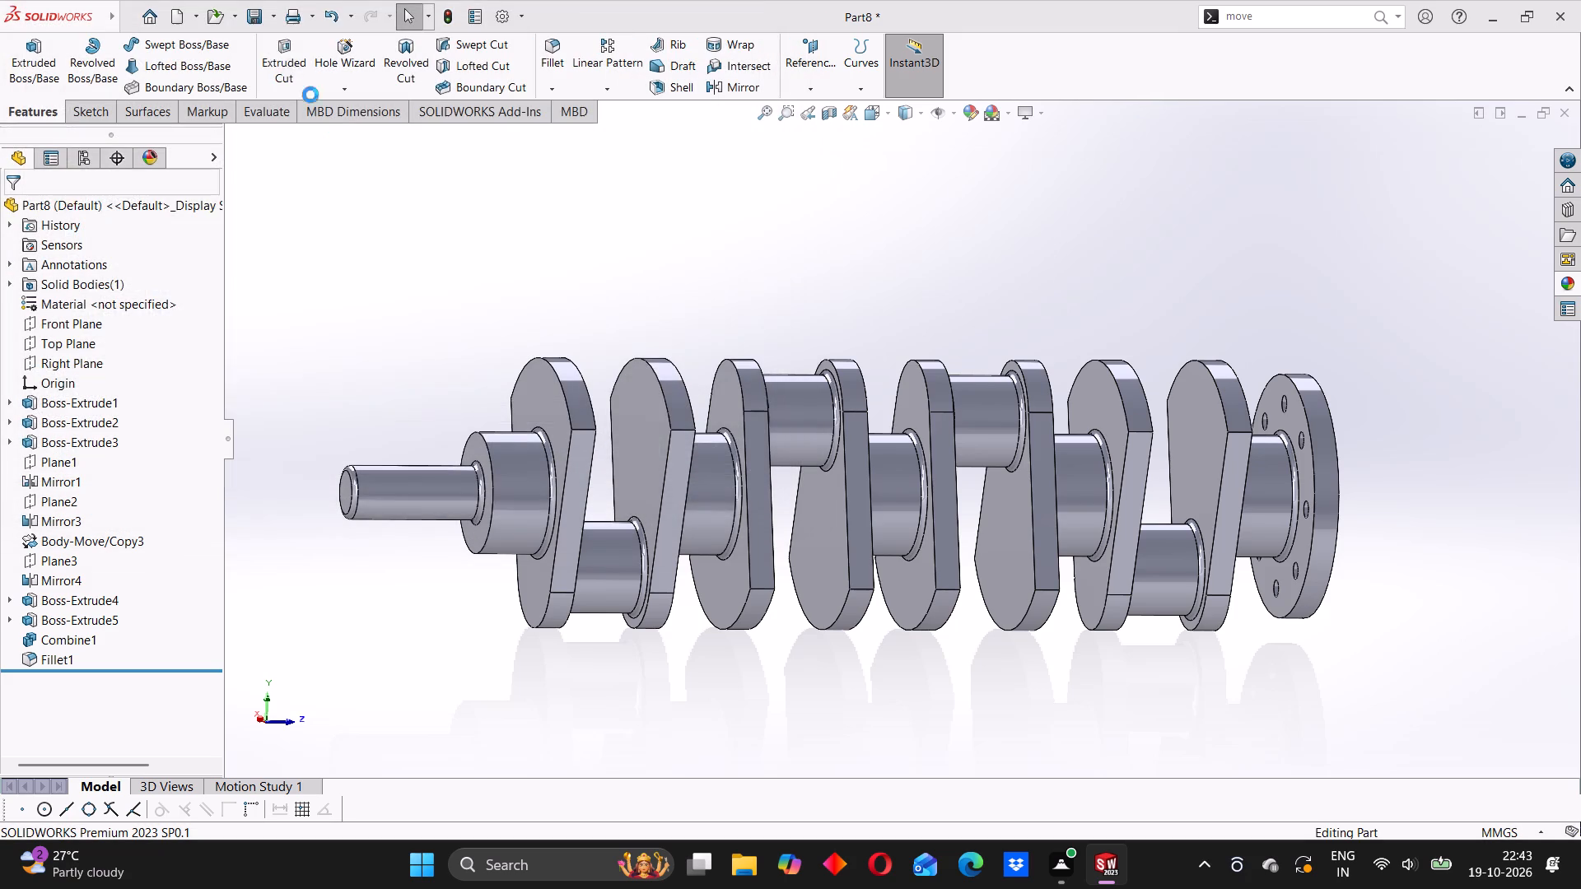
Save a PDF copy of the crankshaft as CRANK SHAFT in the 4 CYLINDER ENGINE folder.
click(277, 17)
click(287, 68)
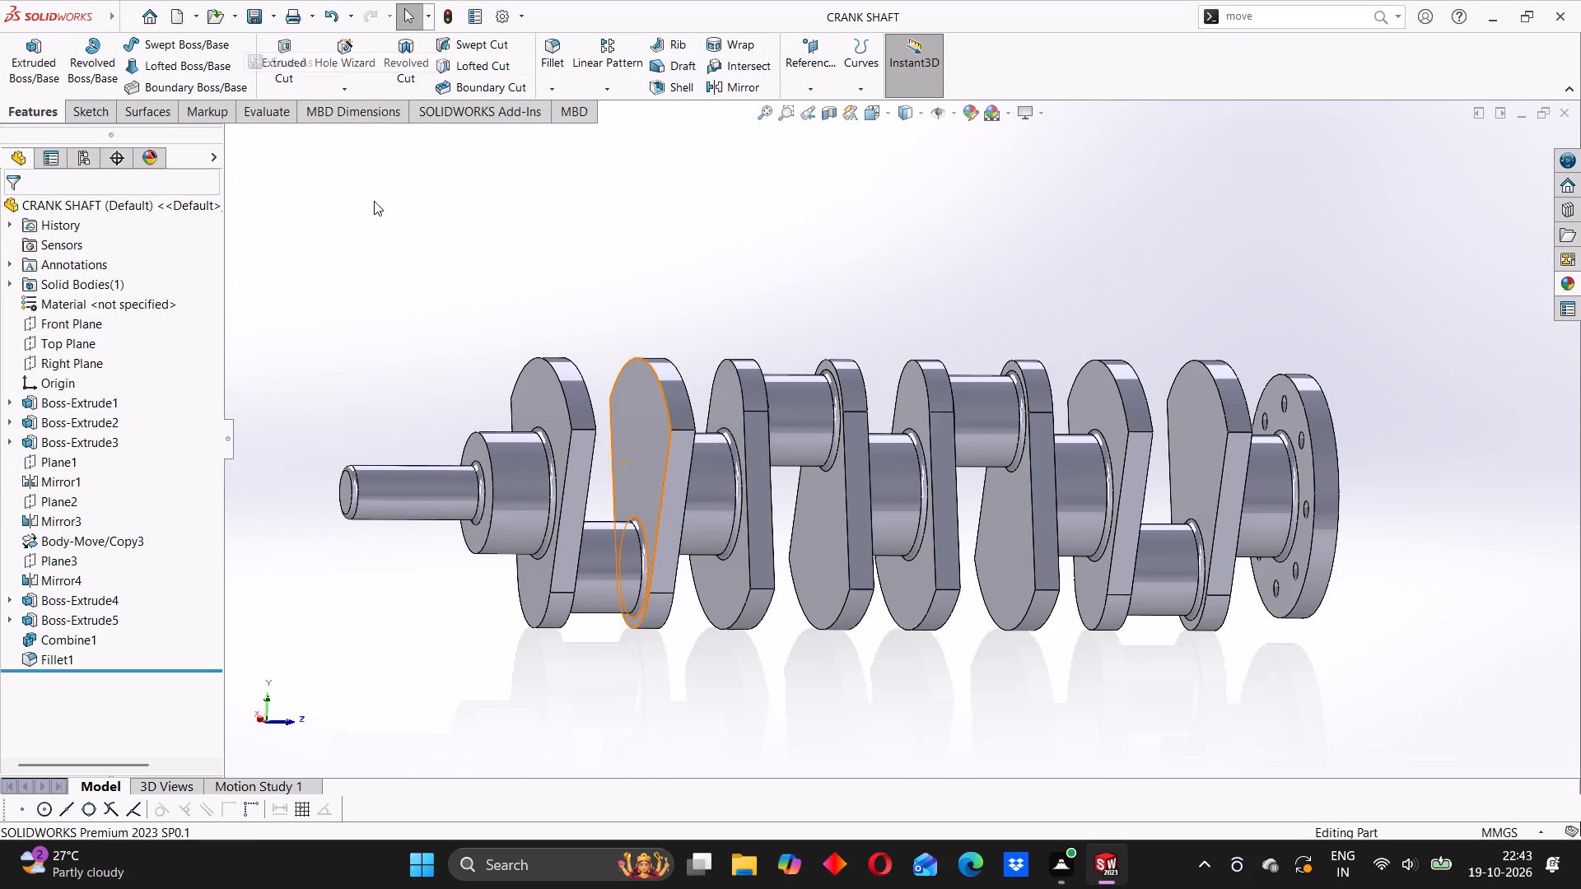
click(392, 315)
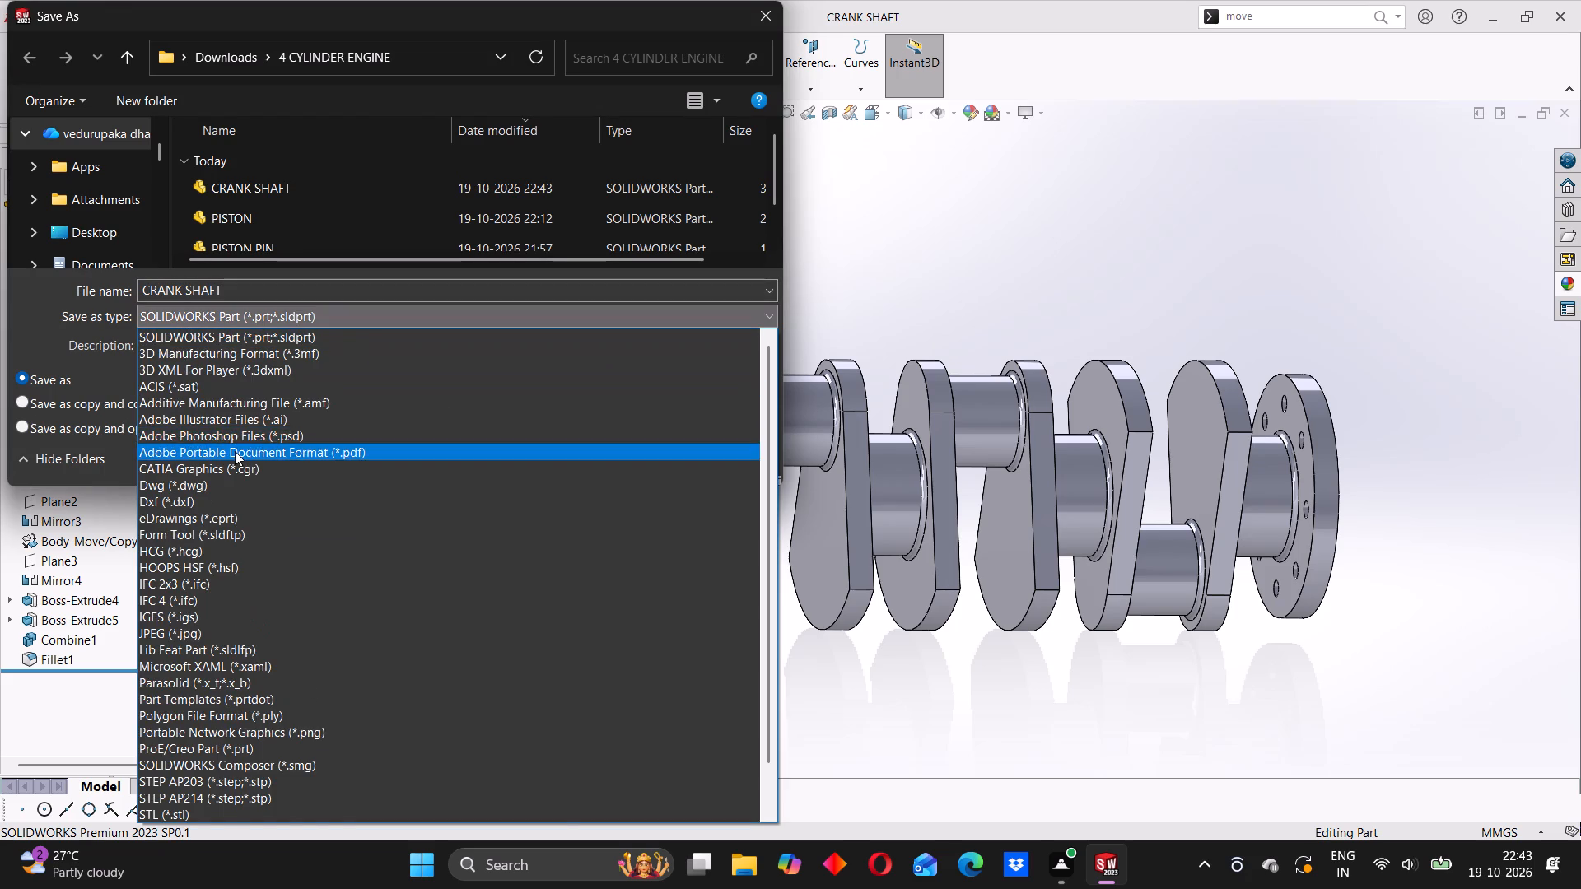
click(235, 451)
click(616, 487)
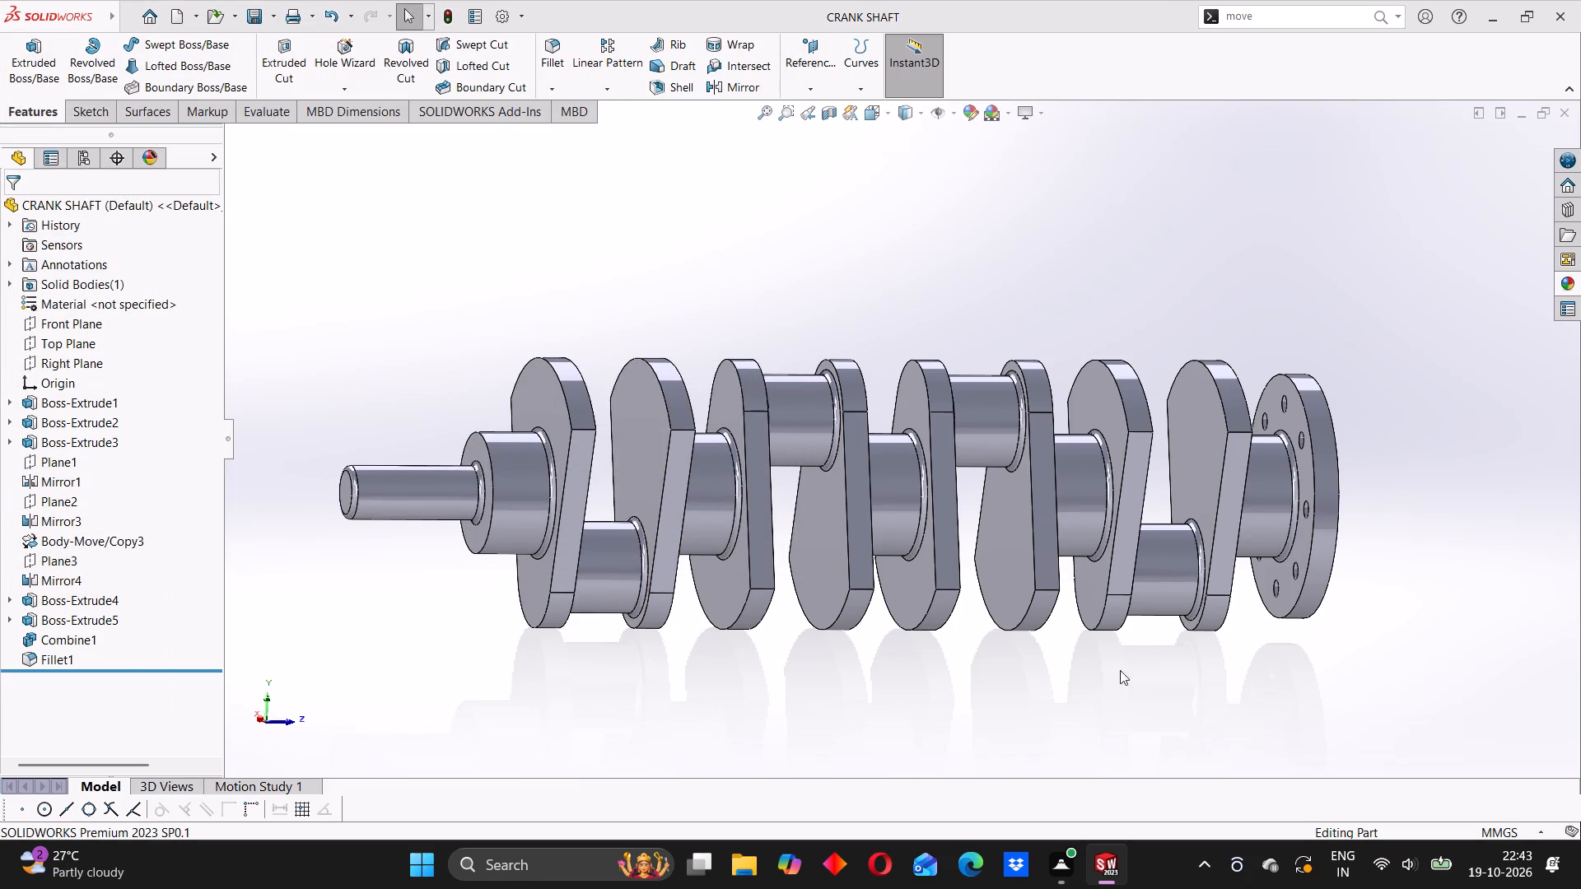
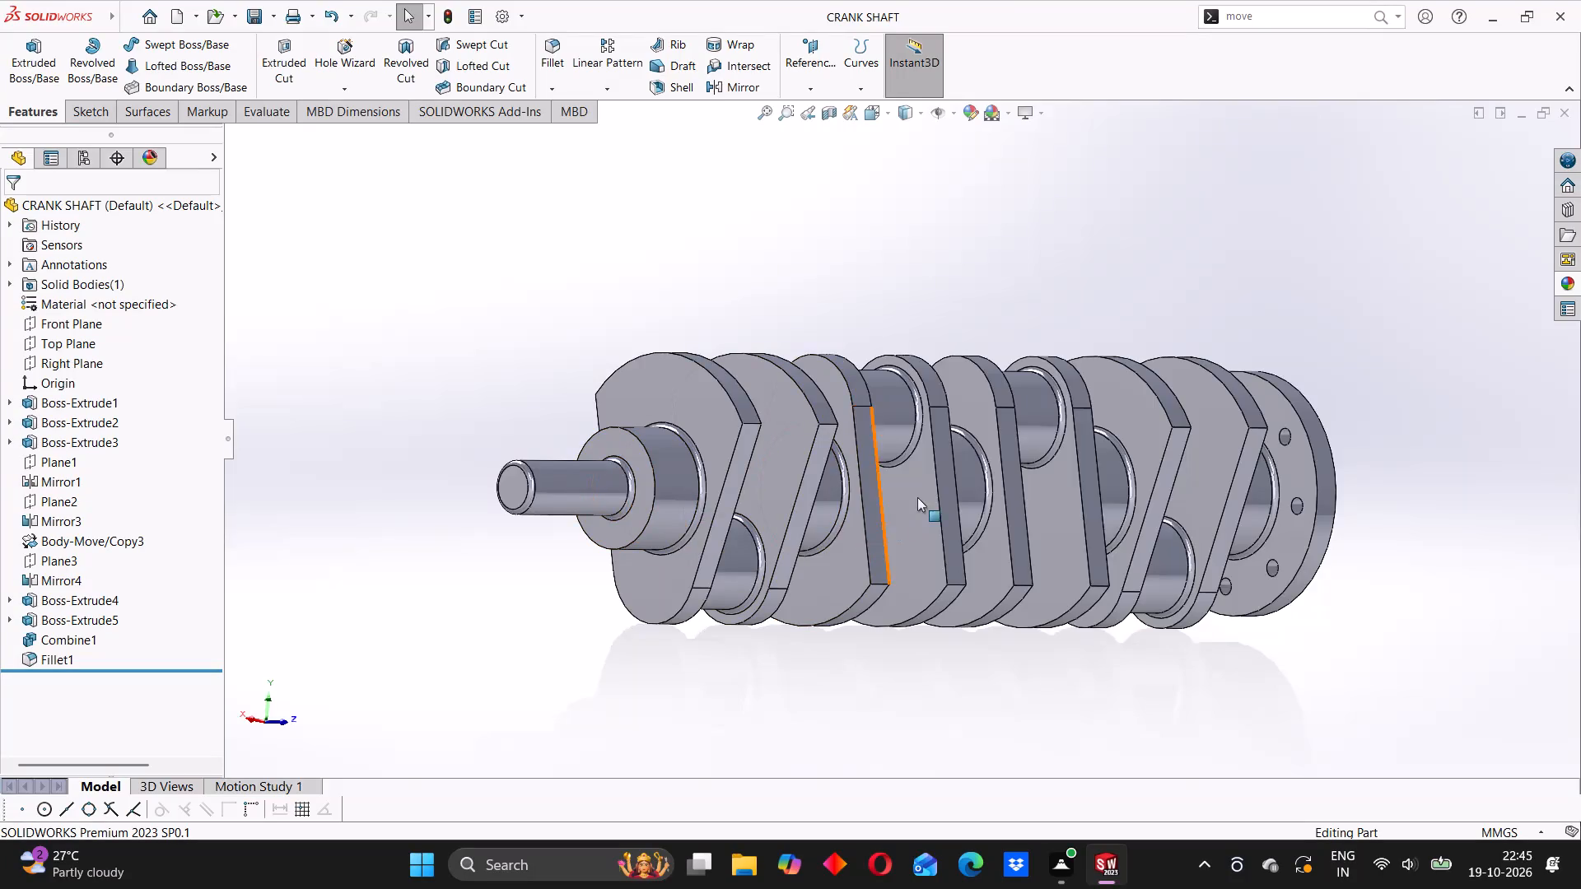
Examine the crankshaft model from several angles, including its webs, journals and end flange.
middle_drag(921, 495, 816, 502)
scroll(804, 500, up, 3)
scroll(781, 477, down, 1)
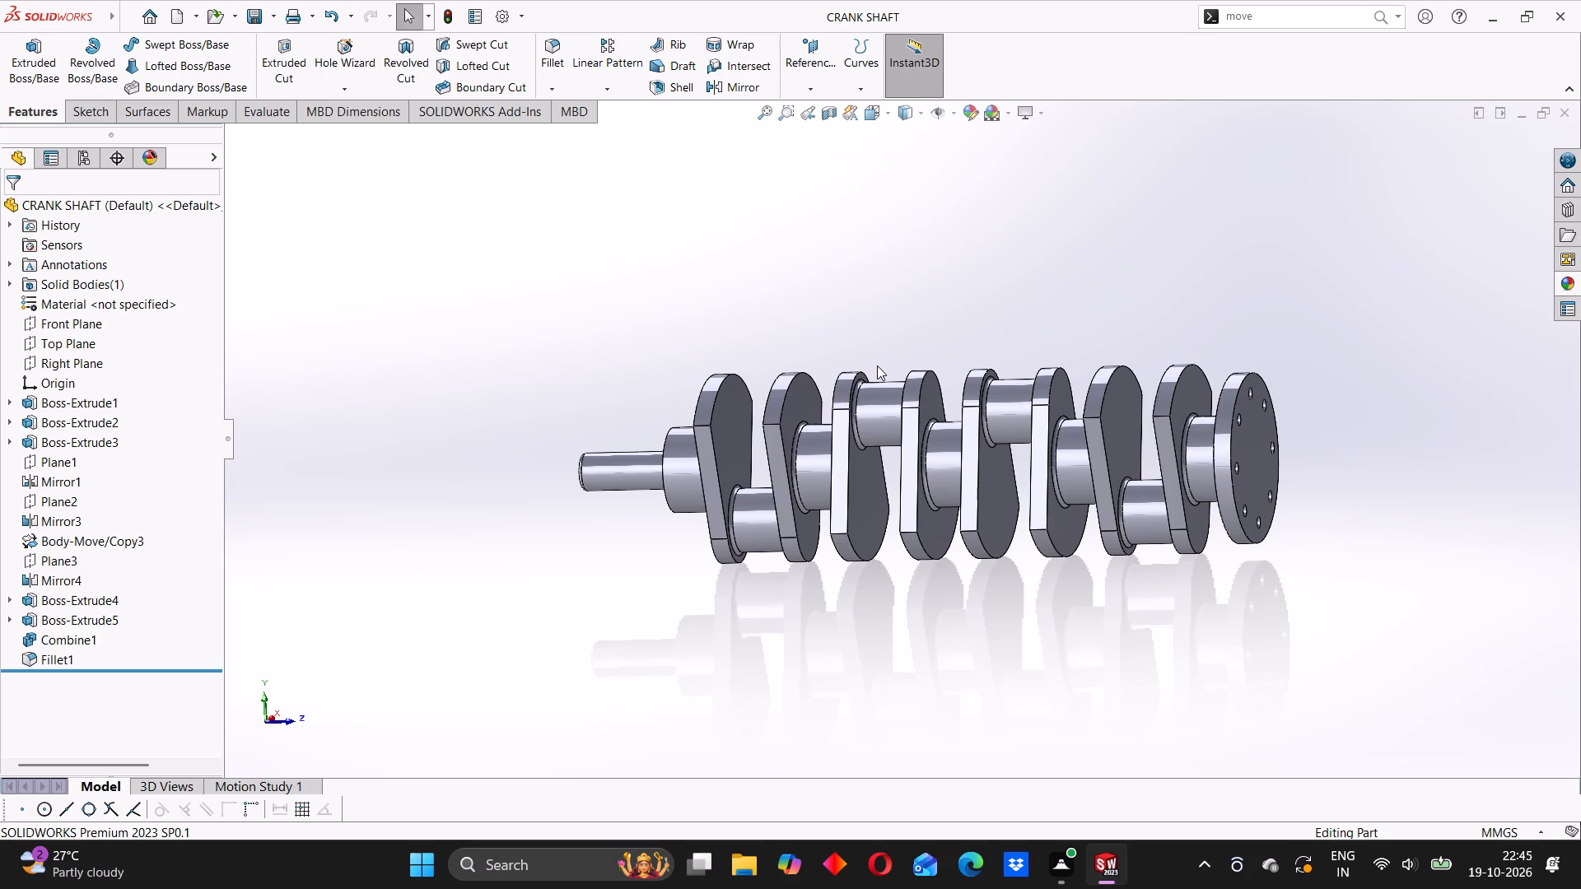
scroll(871, 371, up, 1)
middle_drag(813, 445, 846, 440)
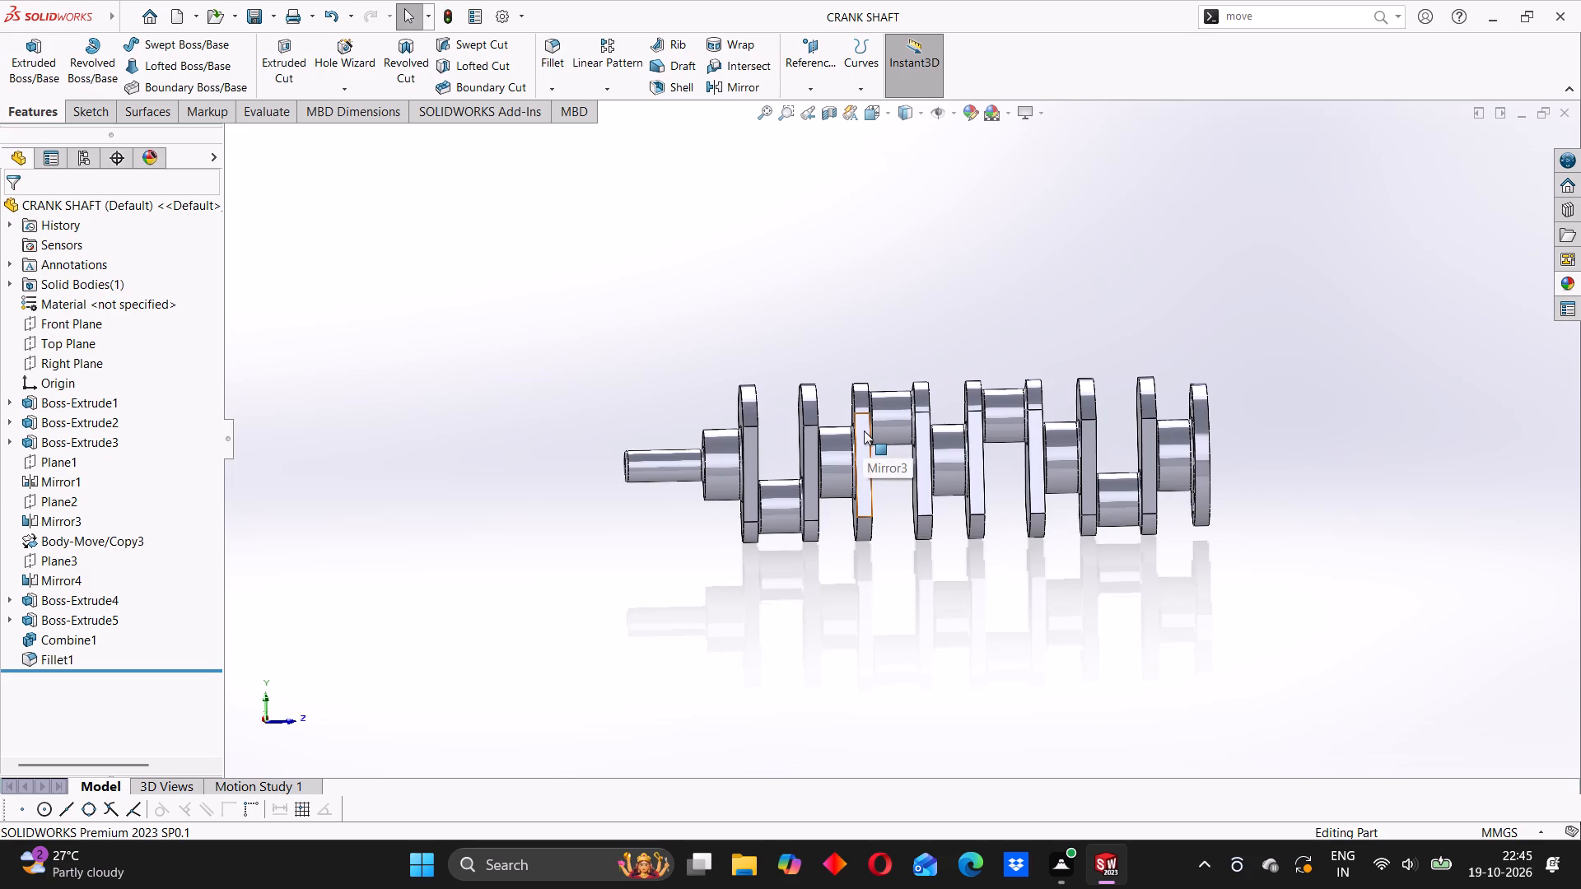
middle_drag(837, 463, 890, 450)
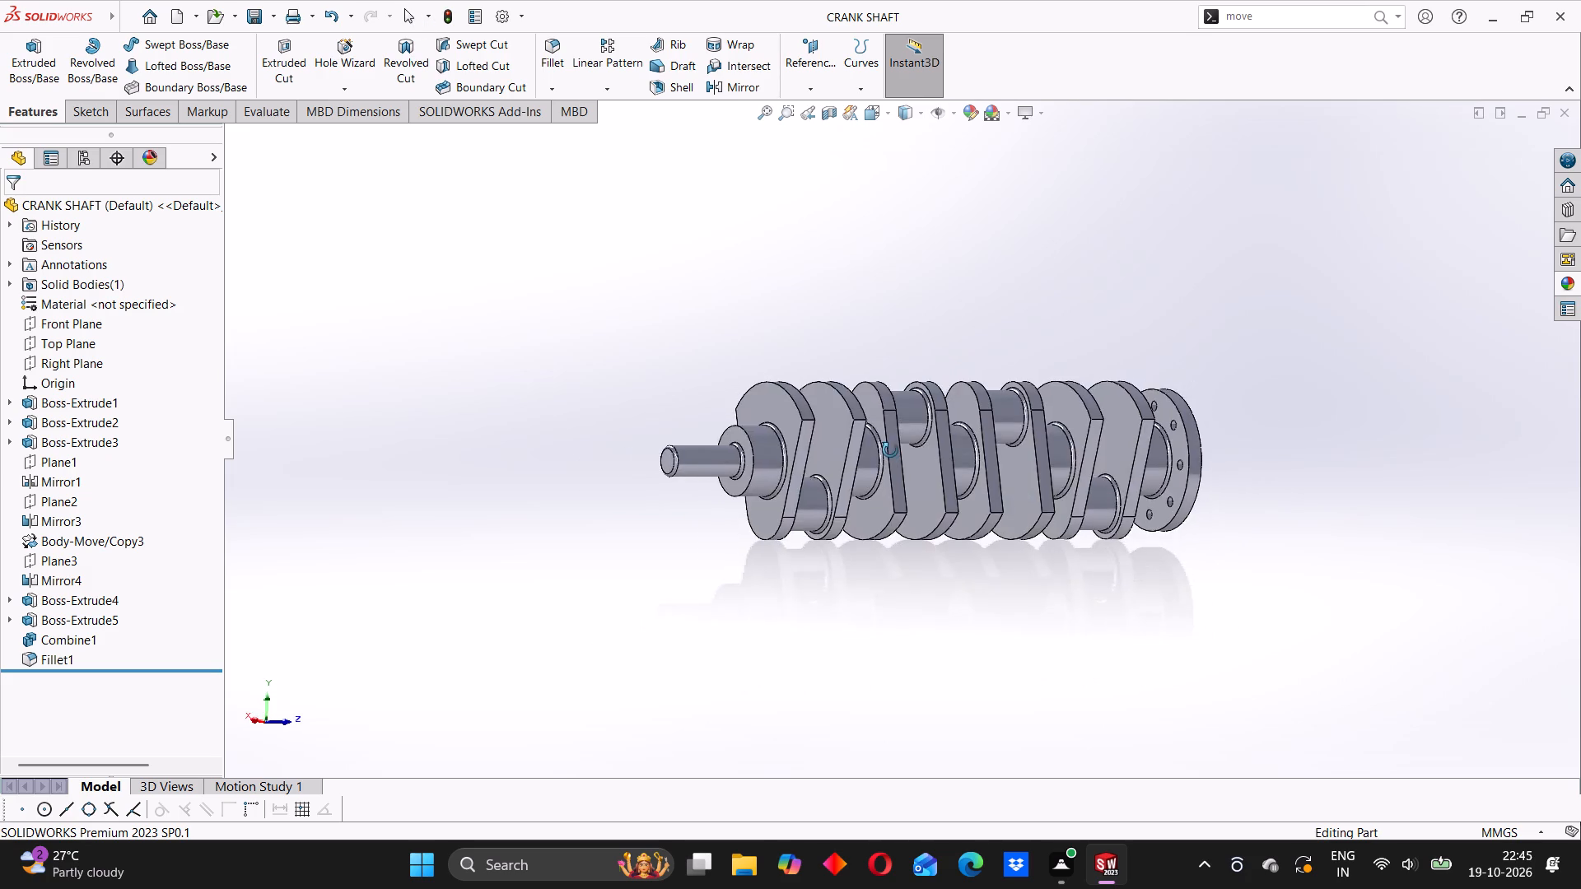
middle_drag(890, 450, 849, 459)
scroll(855, 450, down, 1)
middle_drag(844, 450, 852, 450)
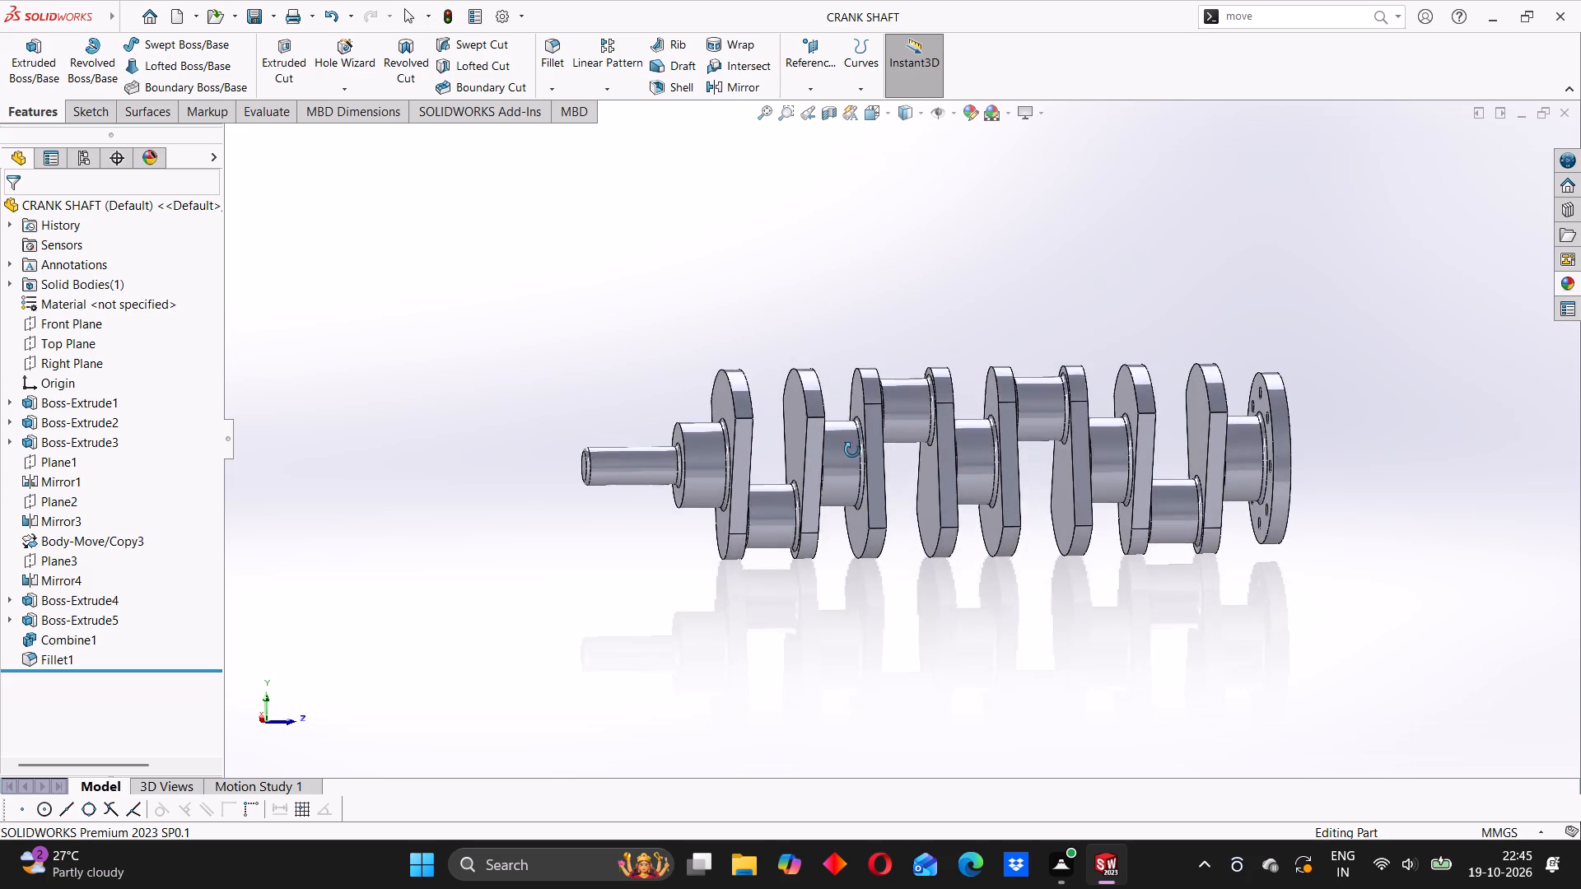
middle_drag(852, 450, 873, 450)
Create a new part document.
click(148, 12)
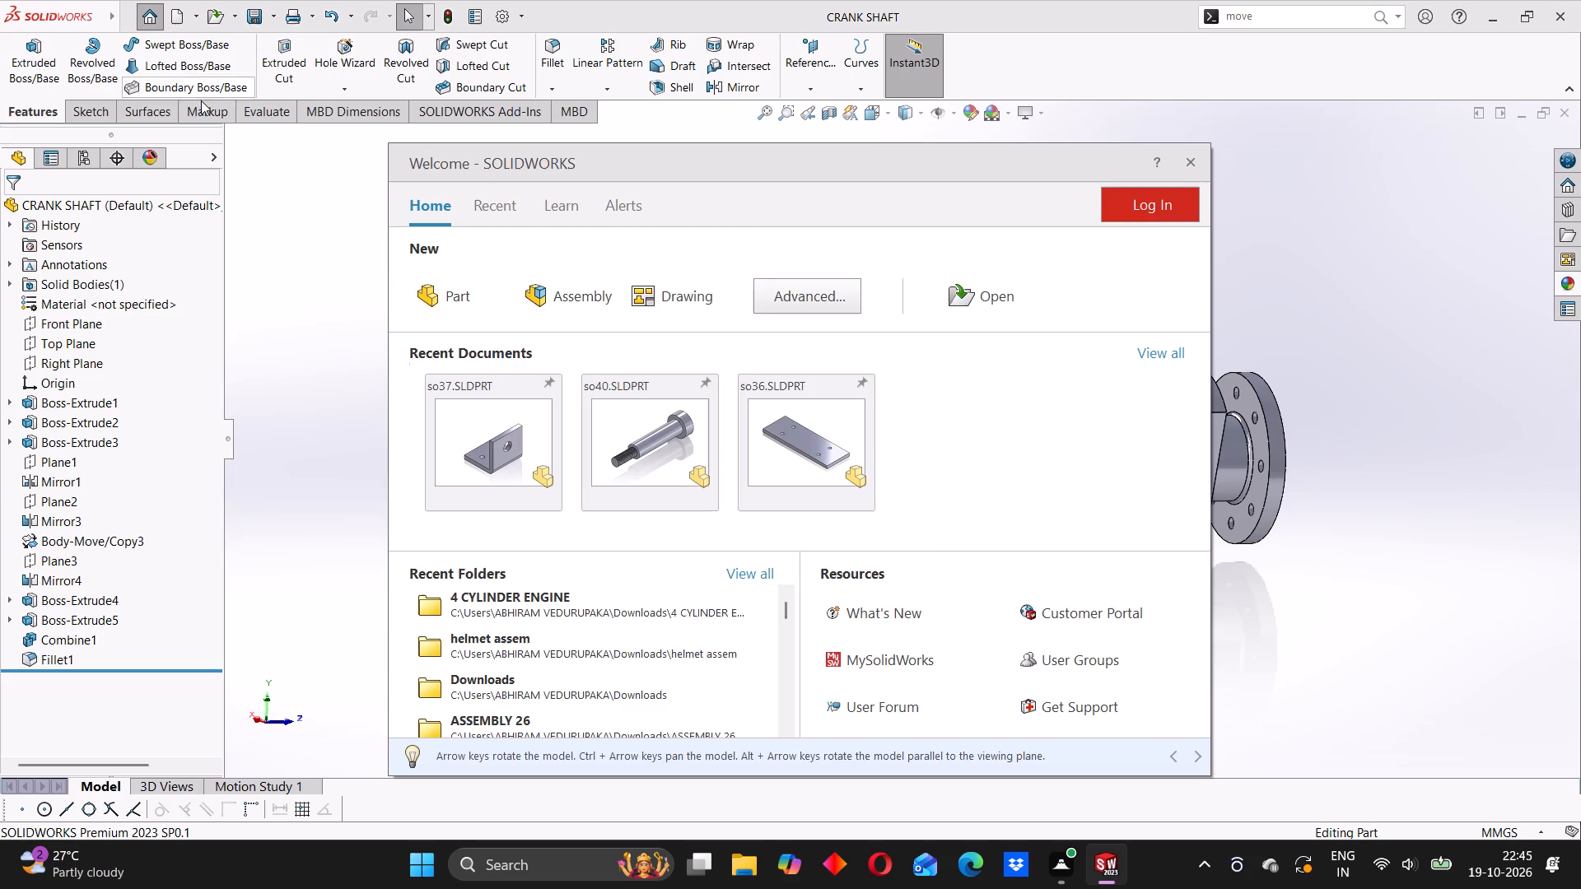
click(442, 289)
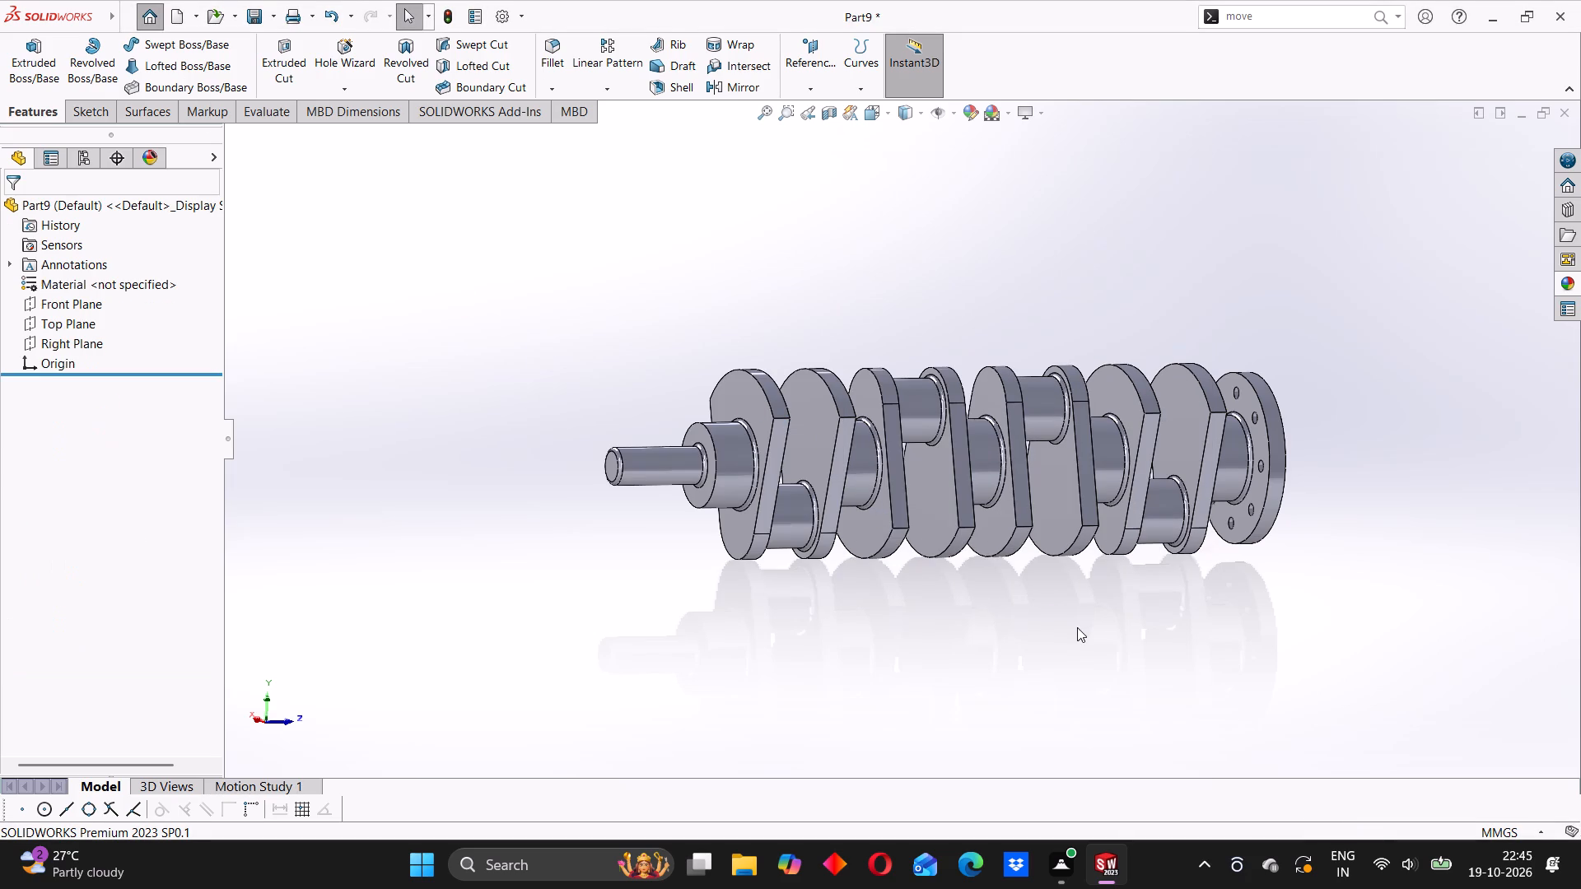
Switch back to the CRANK SHAFT part and close it, leaving the new part open.
click(1038, 742)
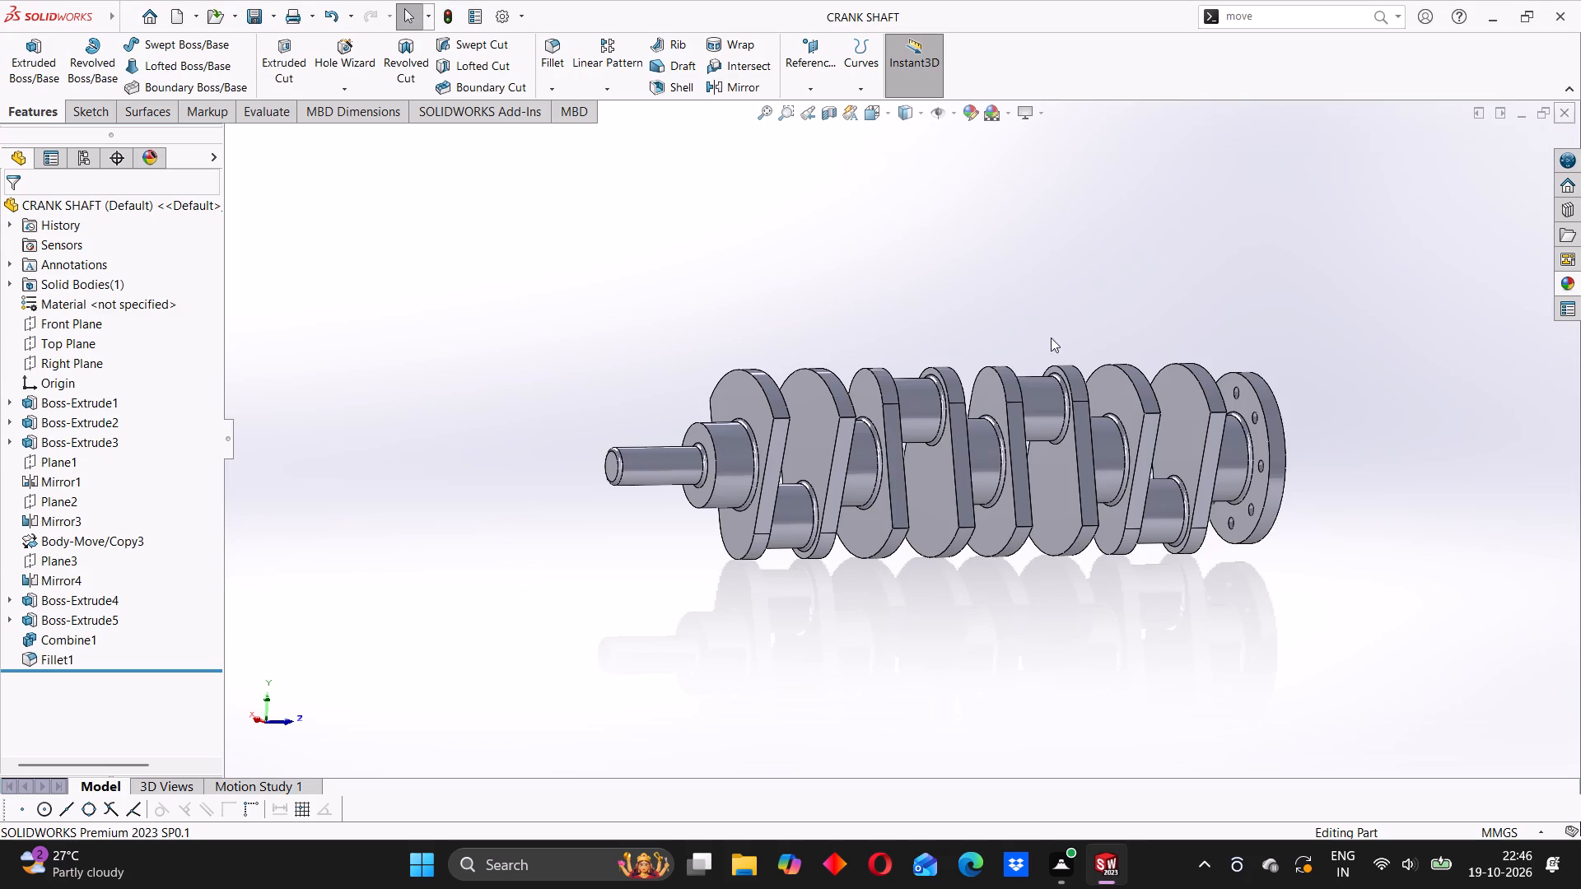
middle_drag(1319, 426, 1299, 429)
scroll(1294, 428, down, 2)
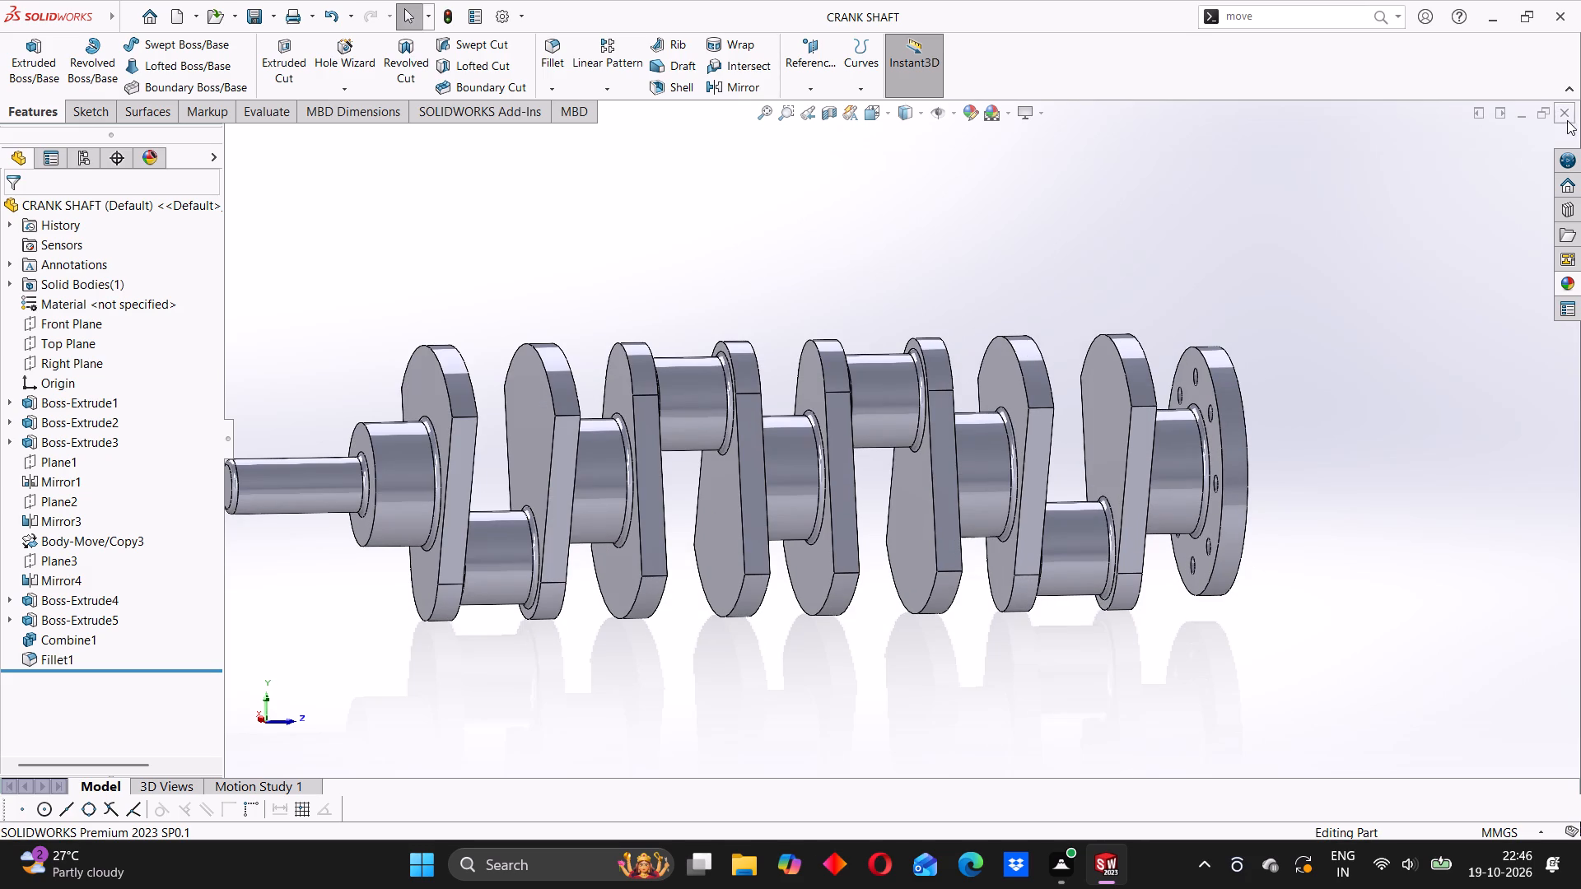
click(1566, 119)
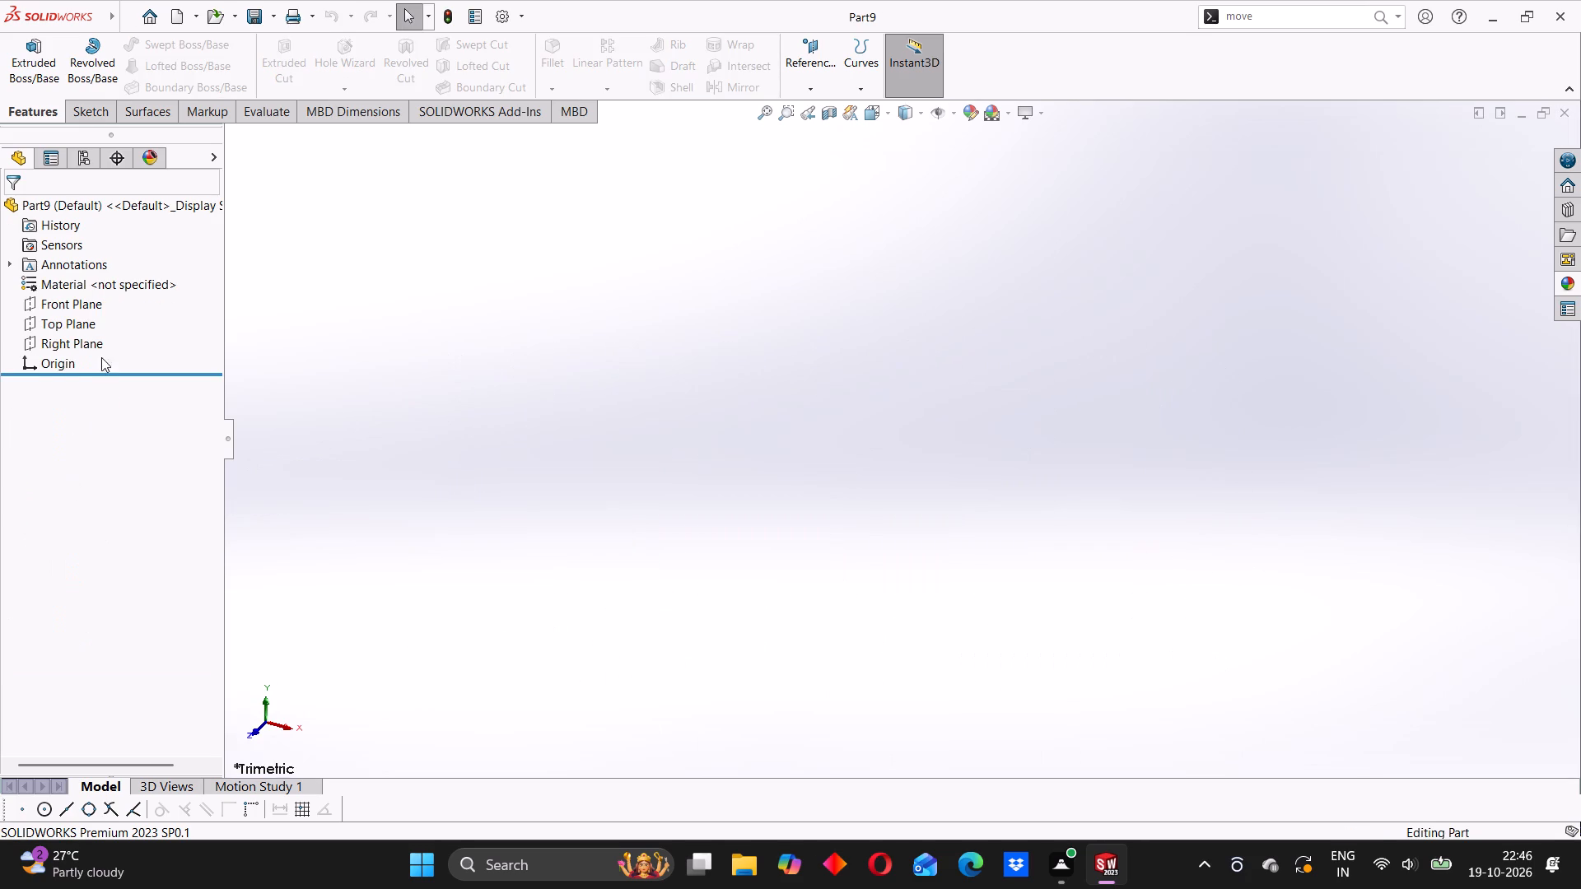
On the Front Plane, sketch a circle centred on the origin and set its diameter to 45 mm.
click(57, 303)
click(72, 281)
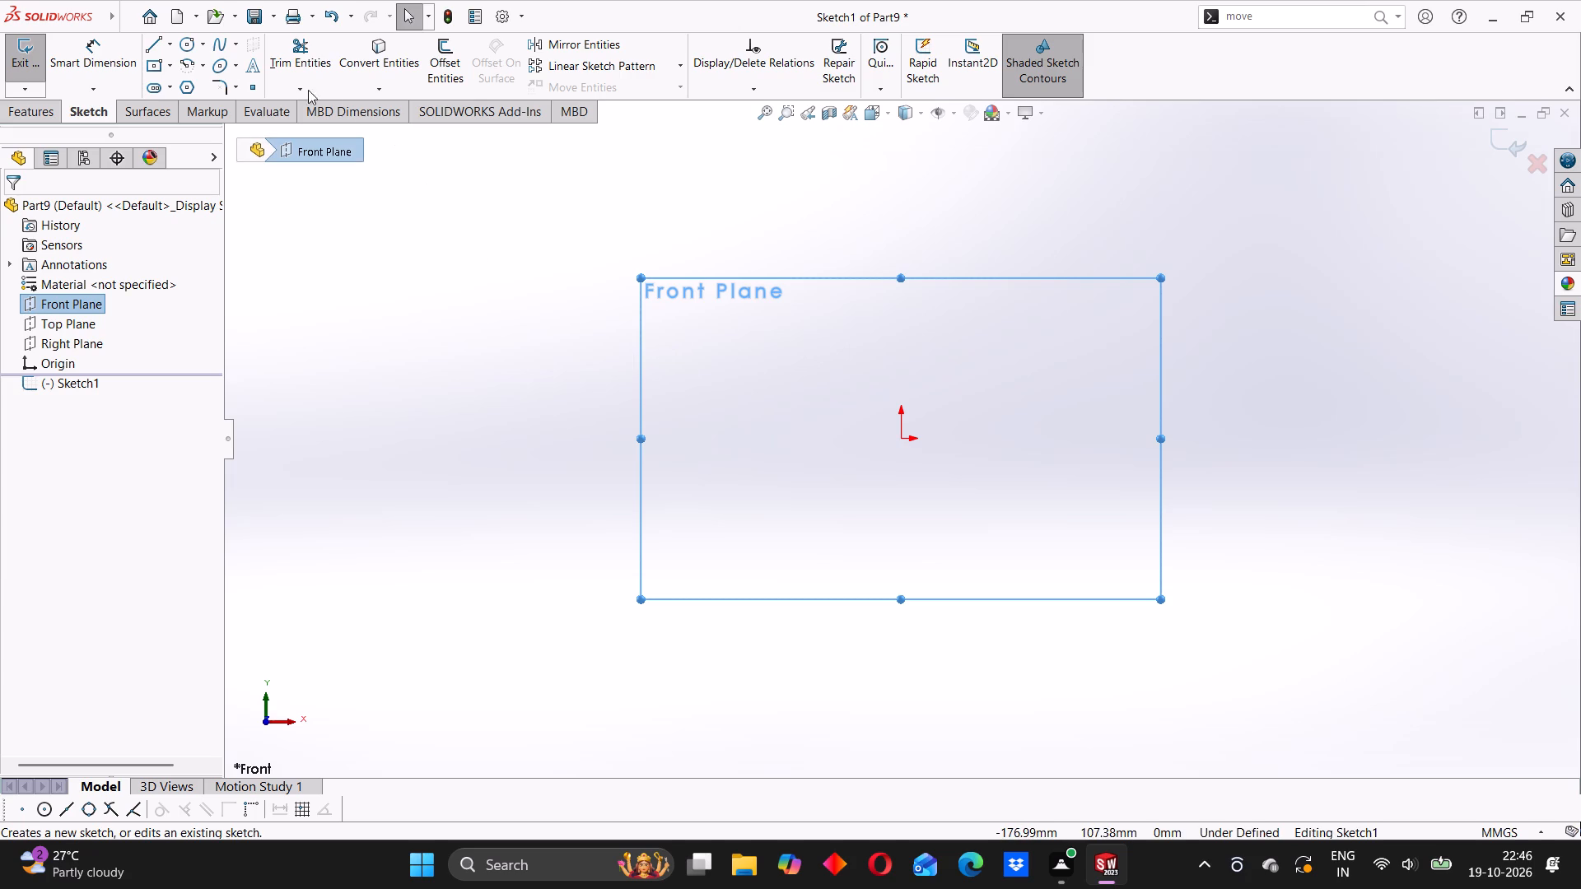
click(194, 46)
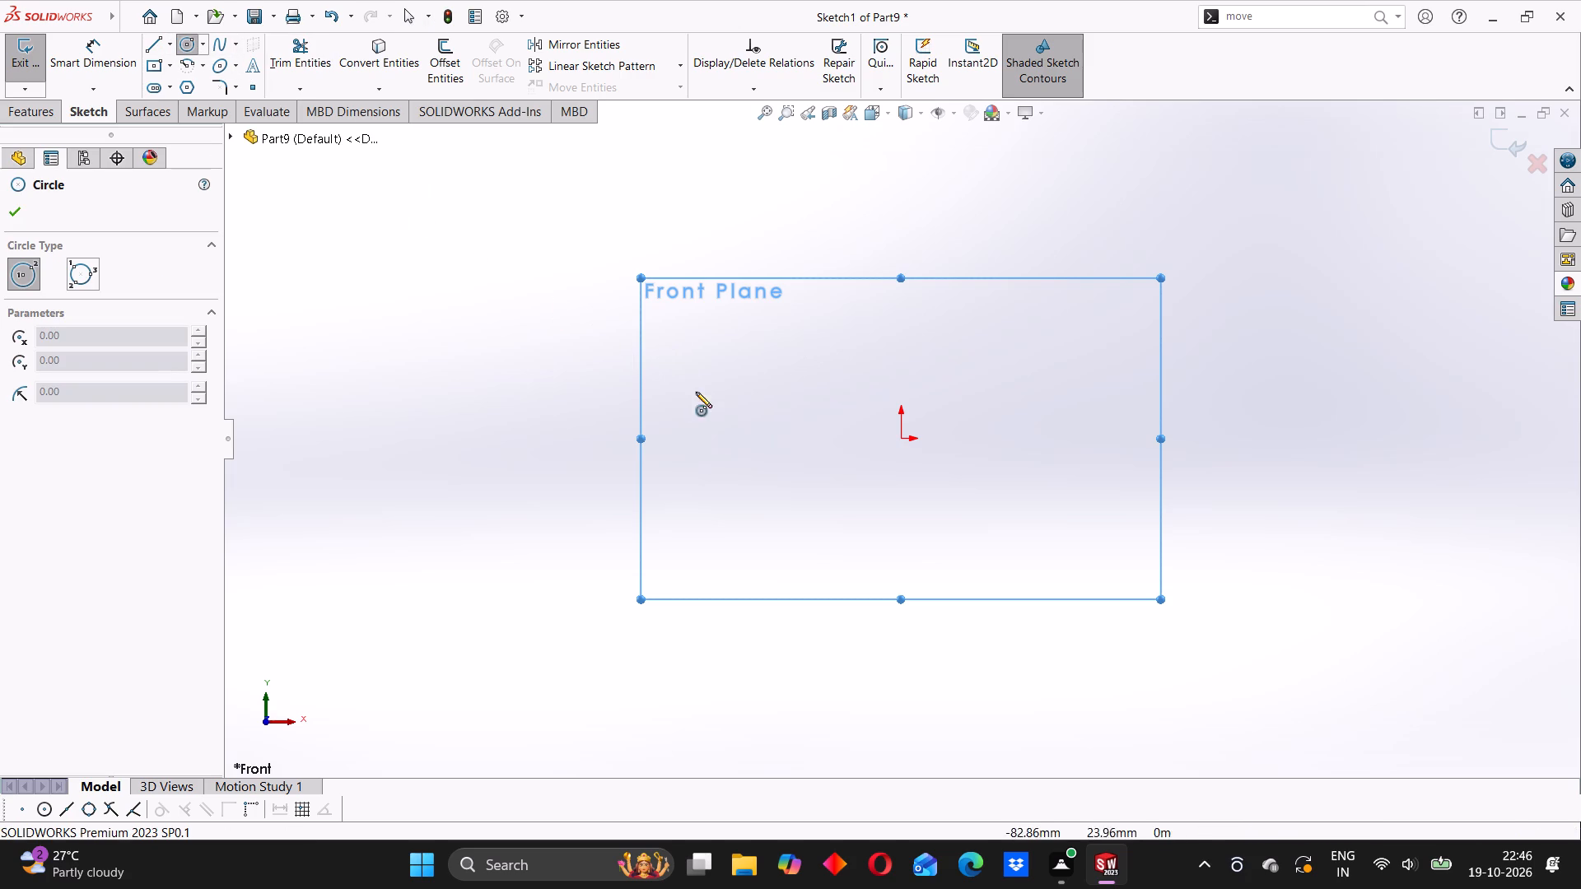
click(900, 434)
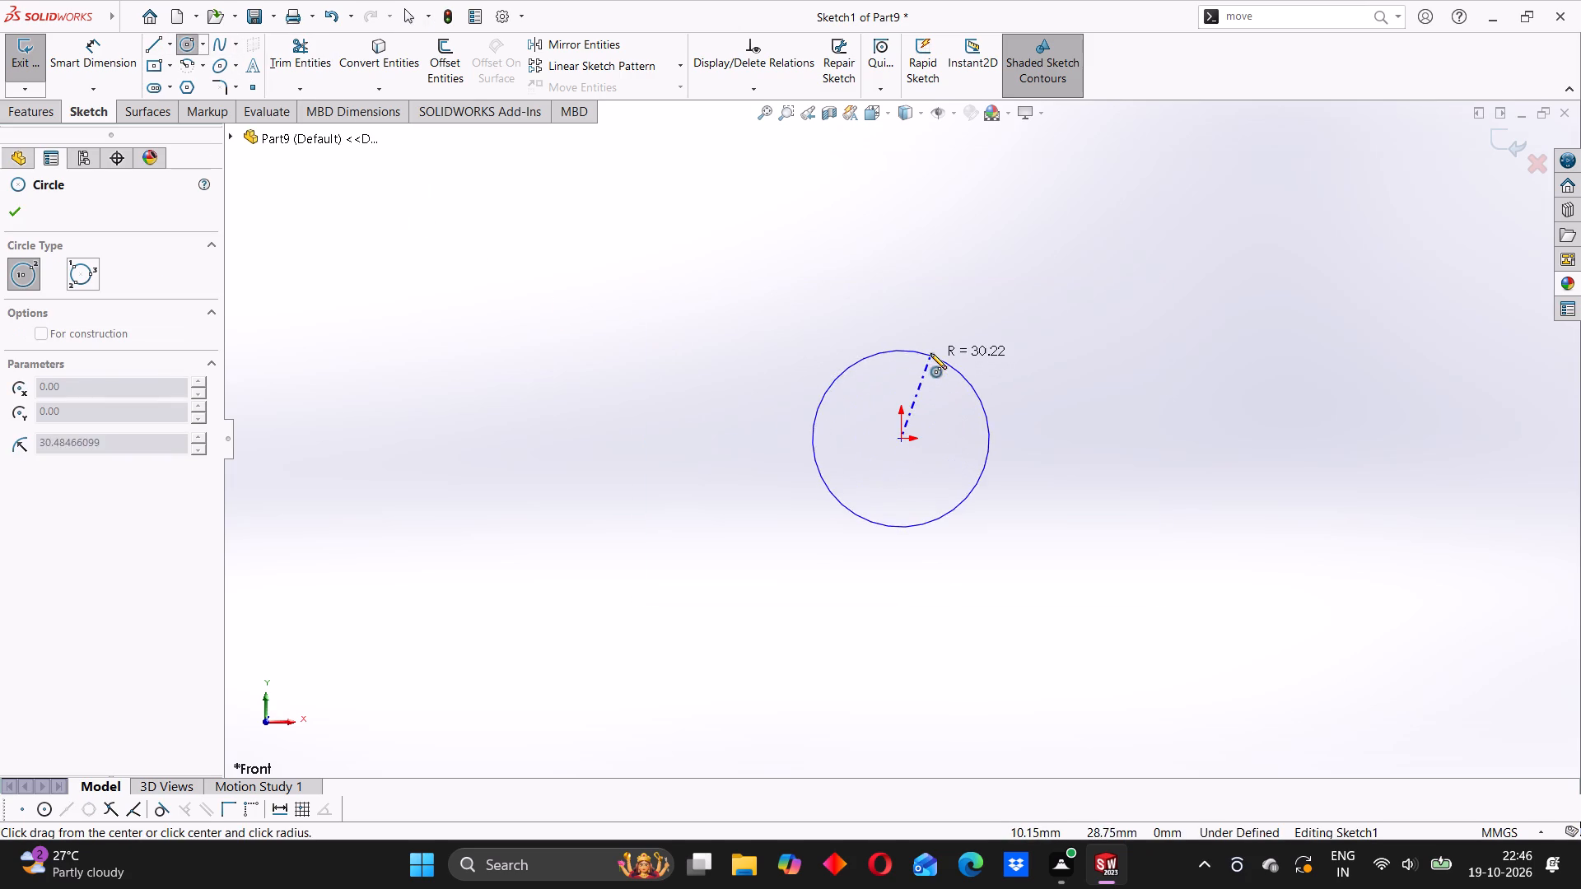
click(930, 353)
click(99, 70)
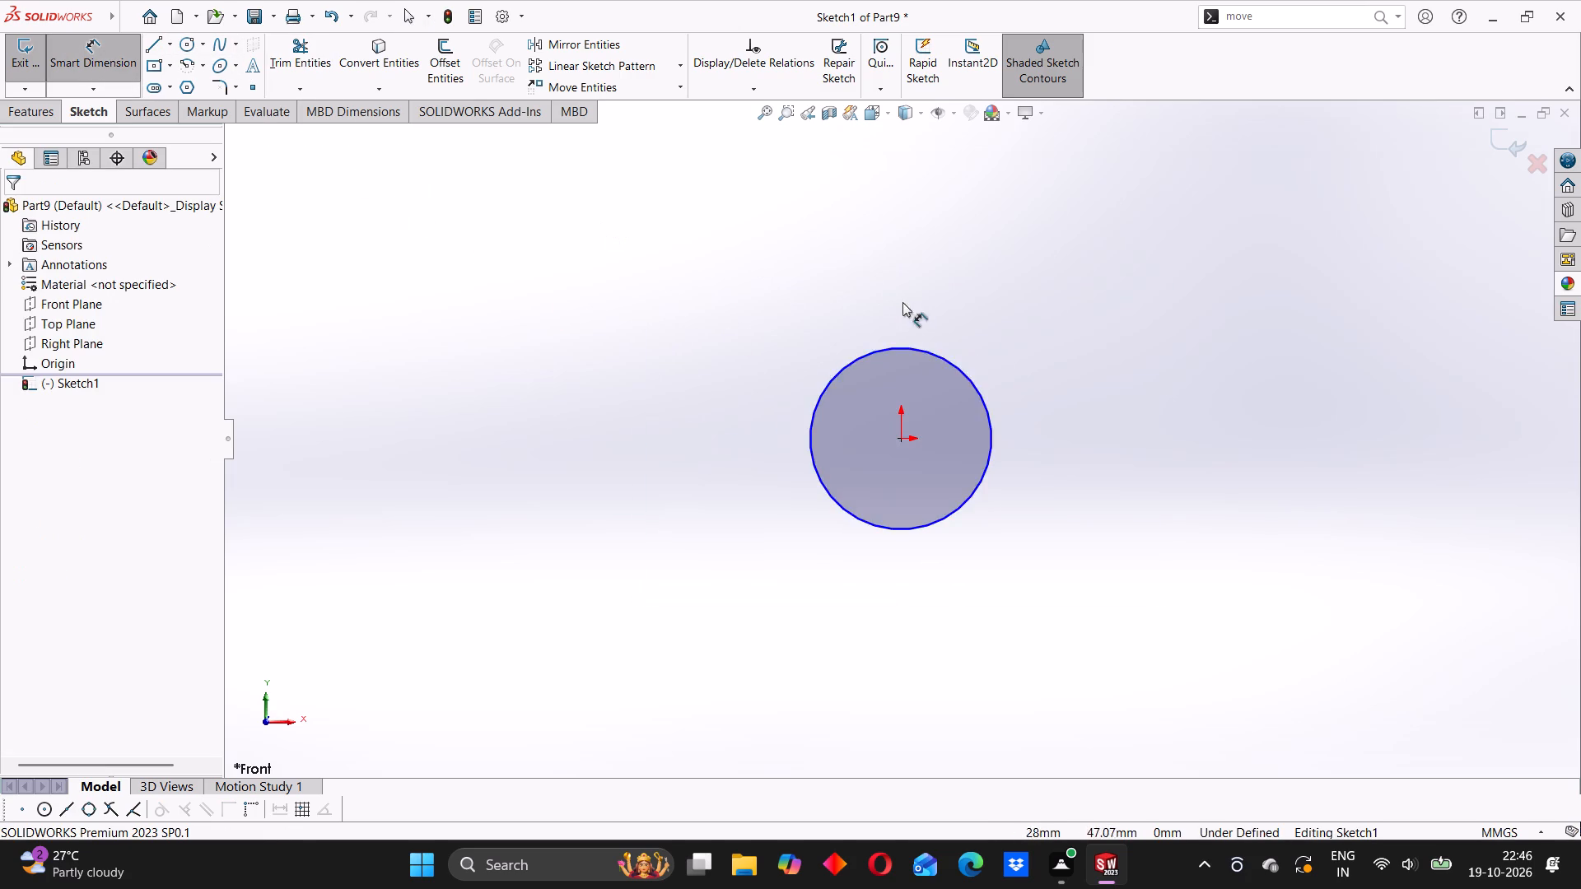
click(933, 351)
click(1035, 407)
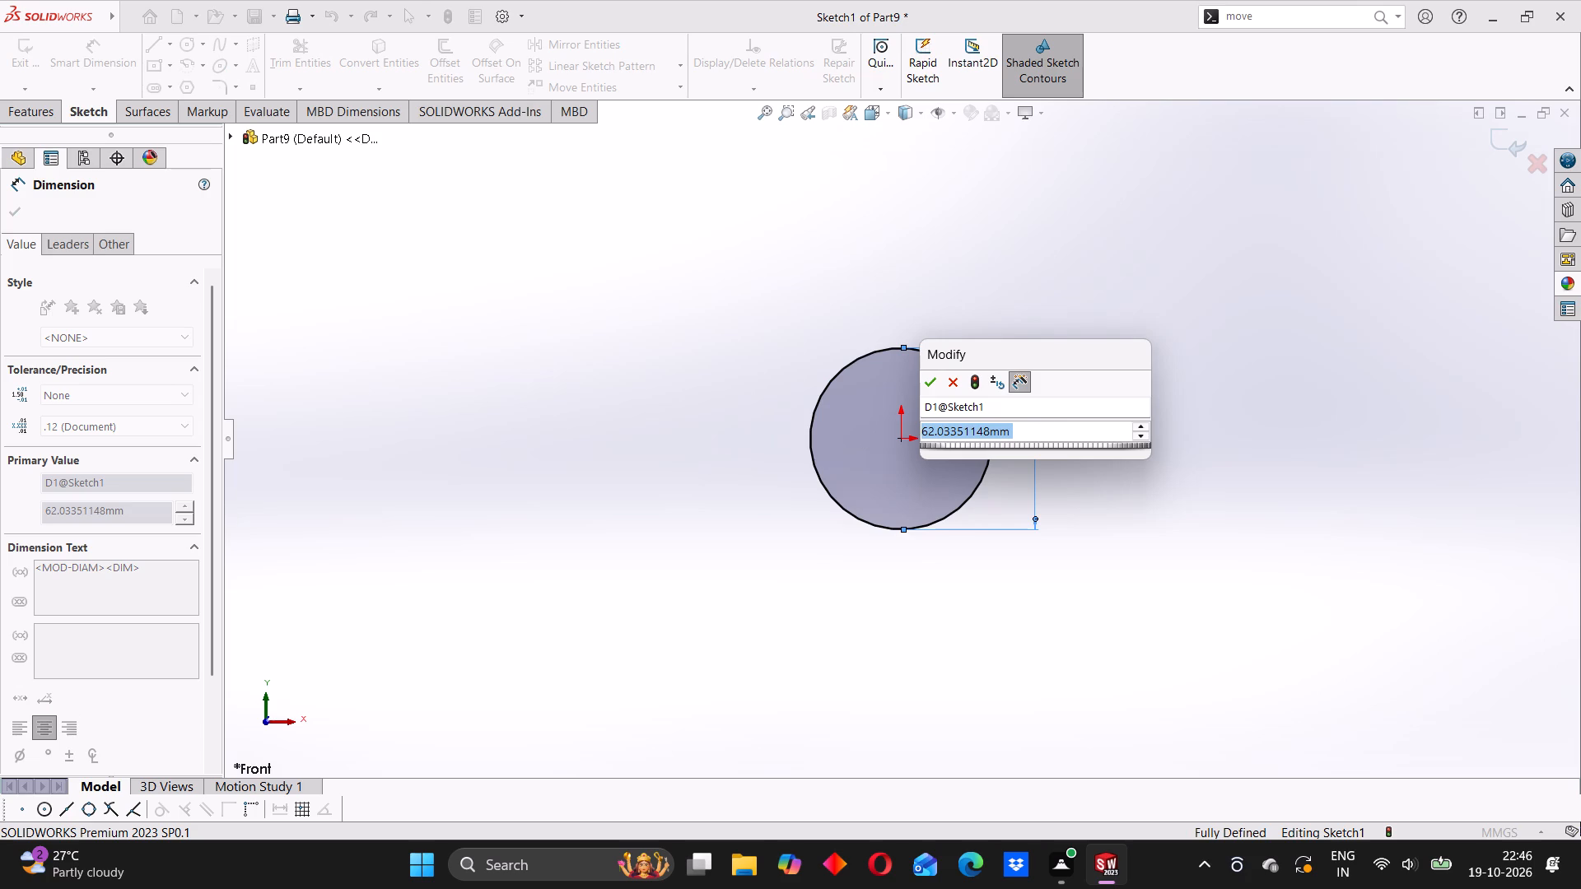
text(45)
key(Return)
click(1062, 454)
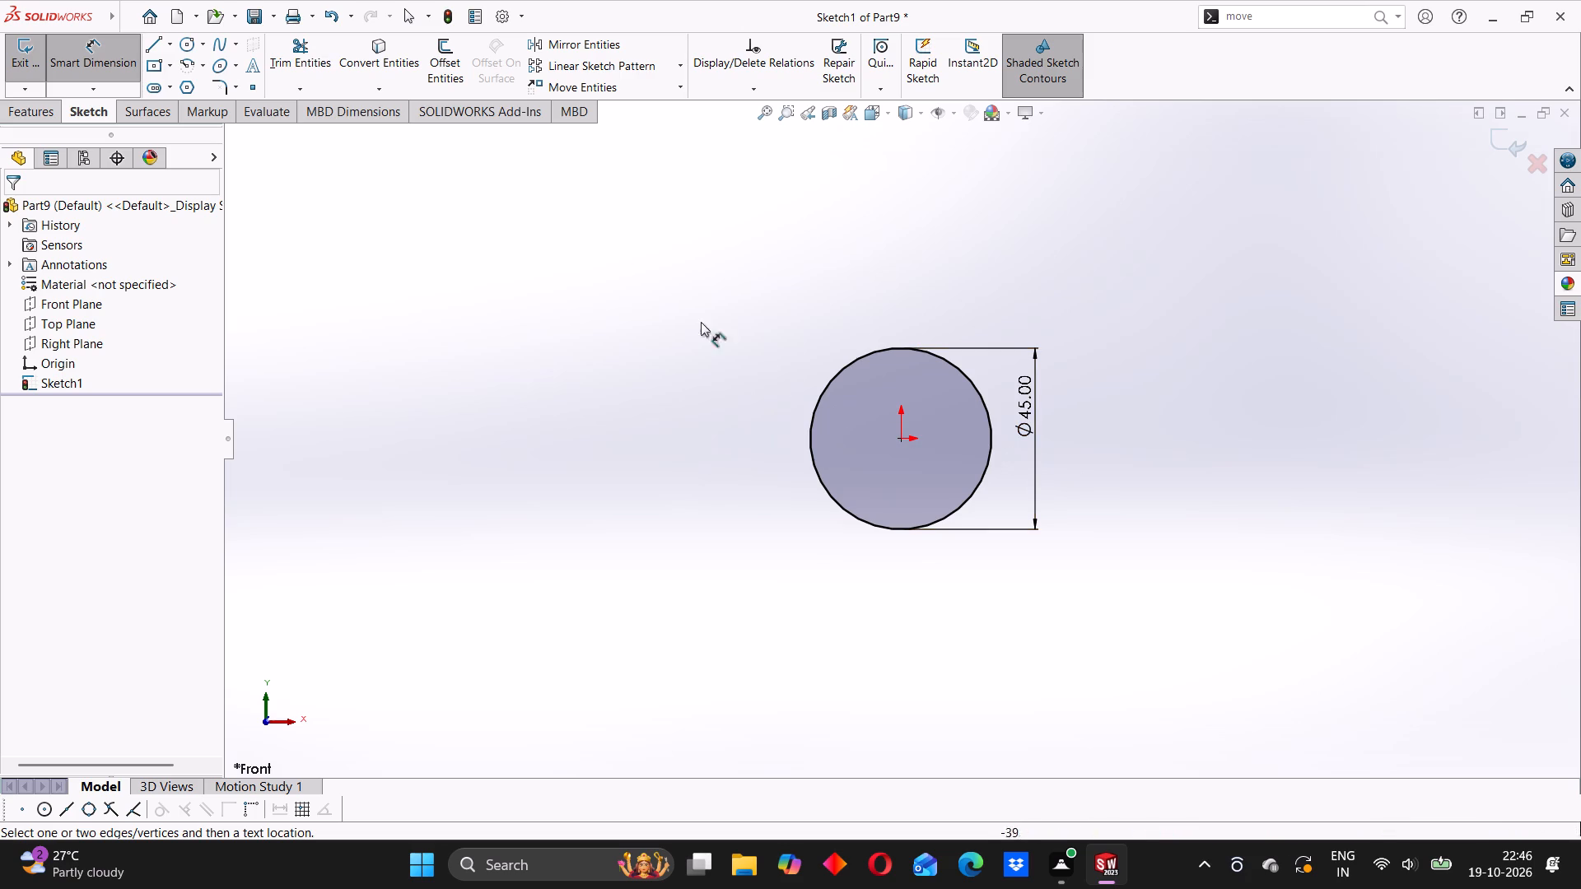
Add a concentric inner circle at the origin and set its diameter to 33.8 mm.
click(192, 46)
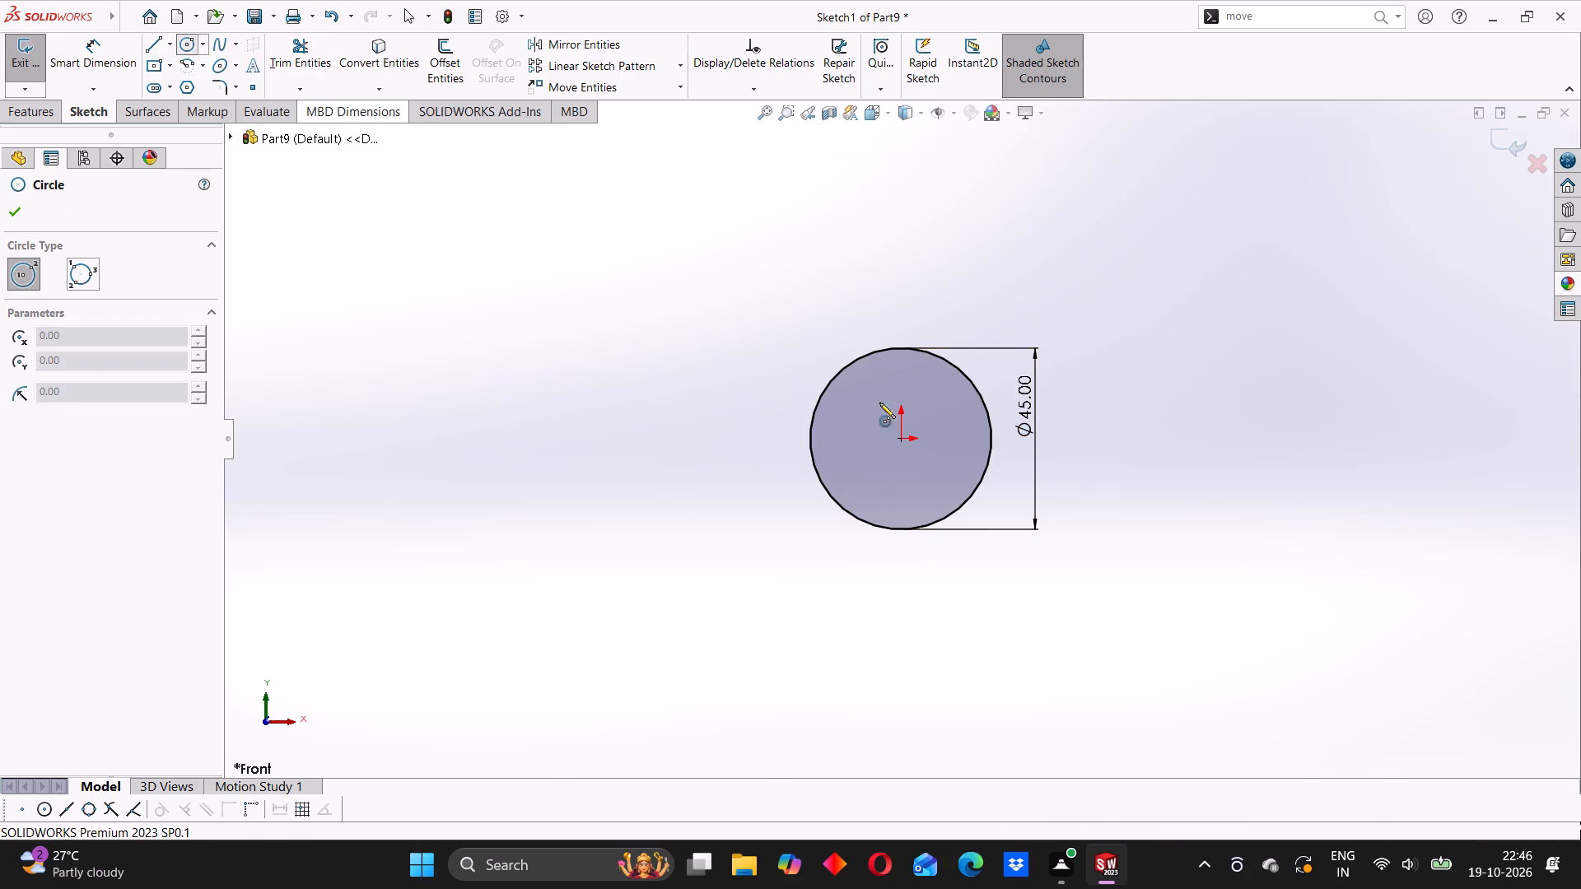
click(898, 438)
click(926, 376)
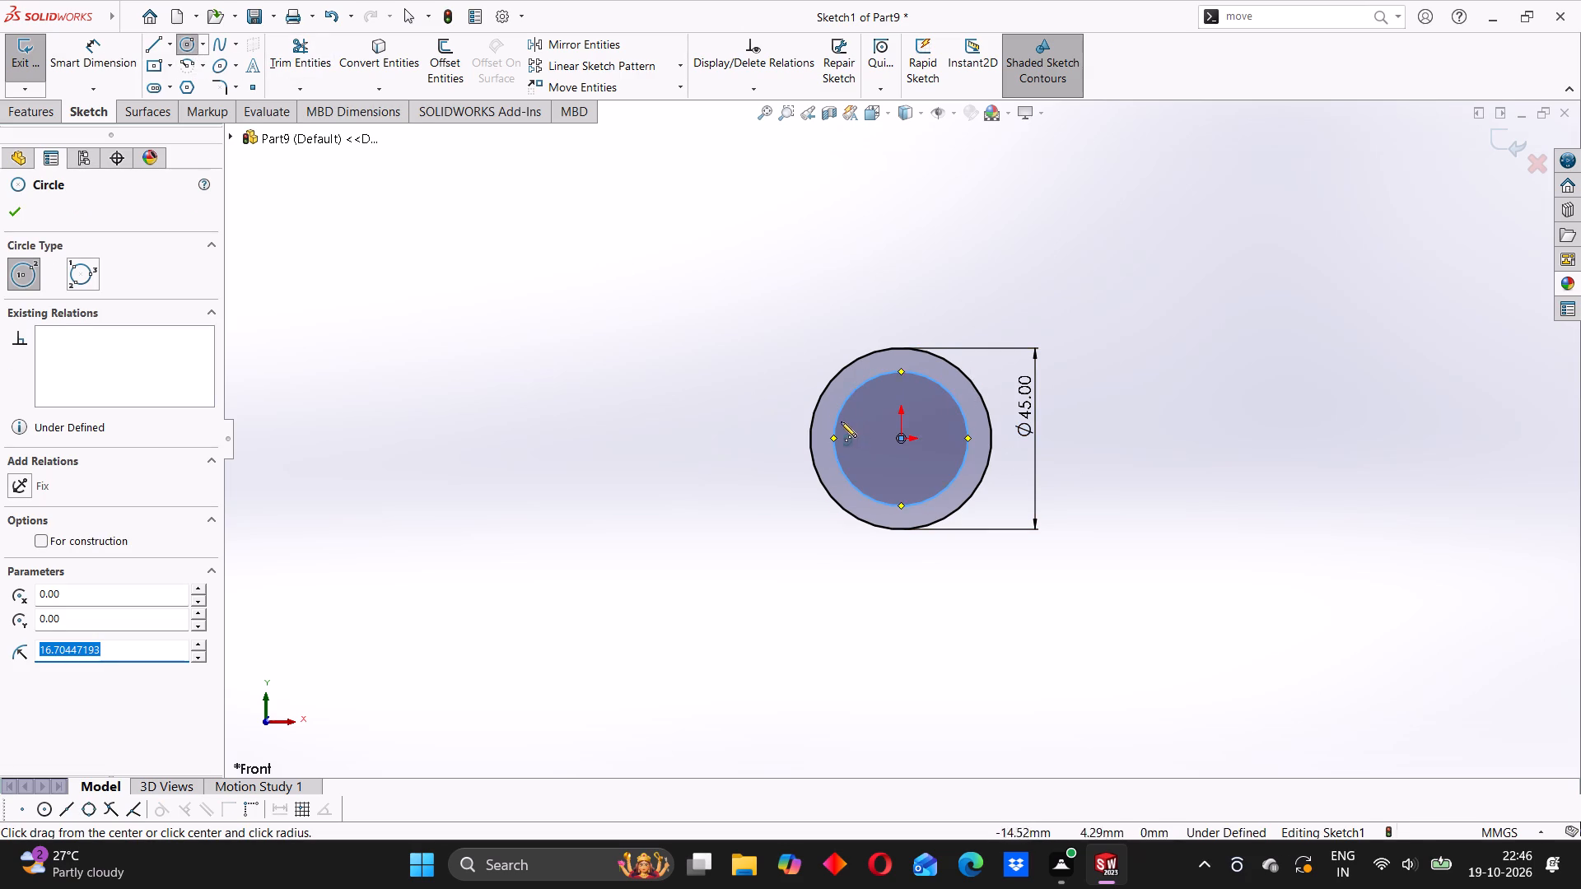
click(93, 72)
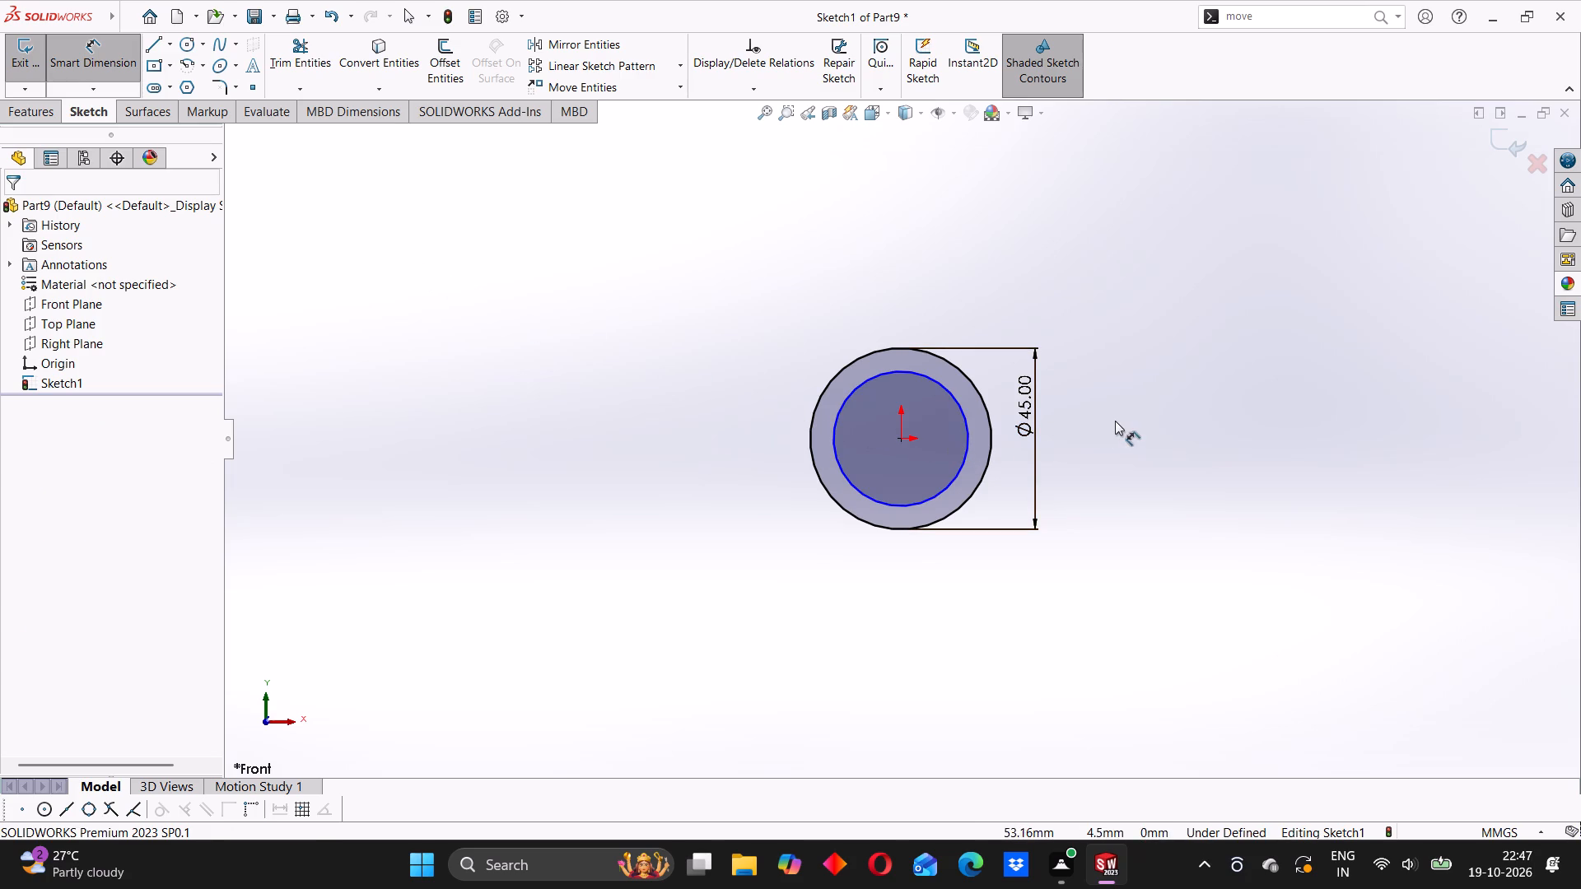
click(964, 410)
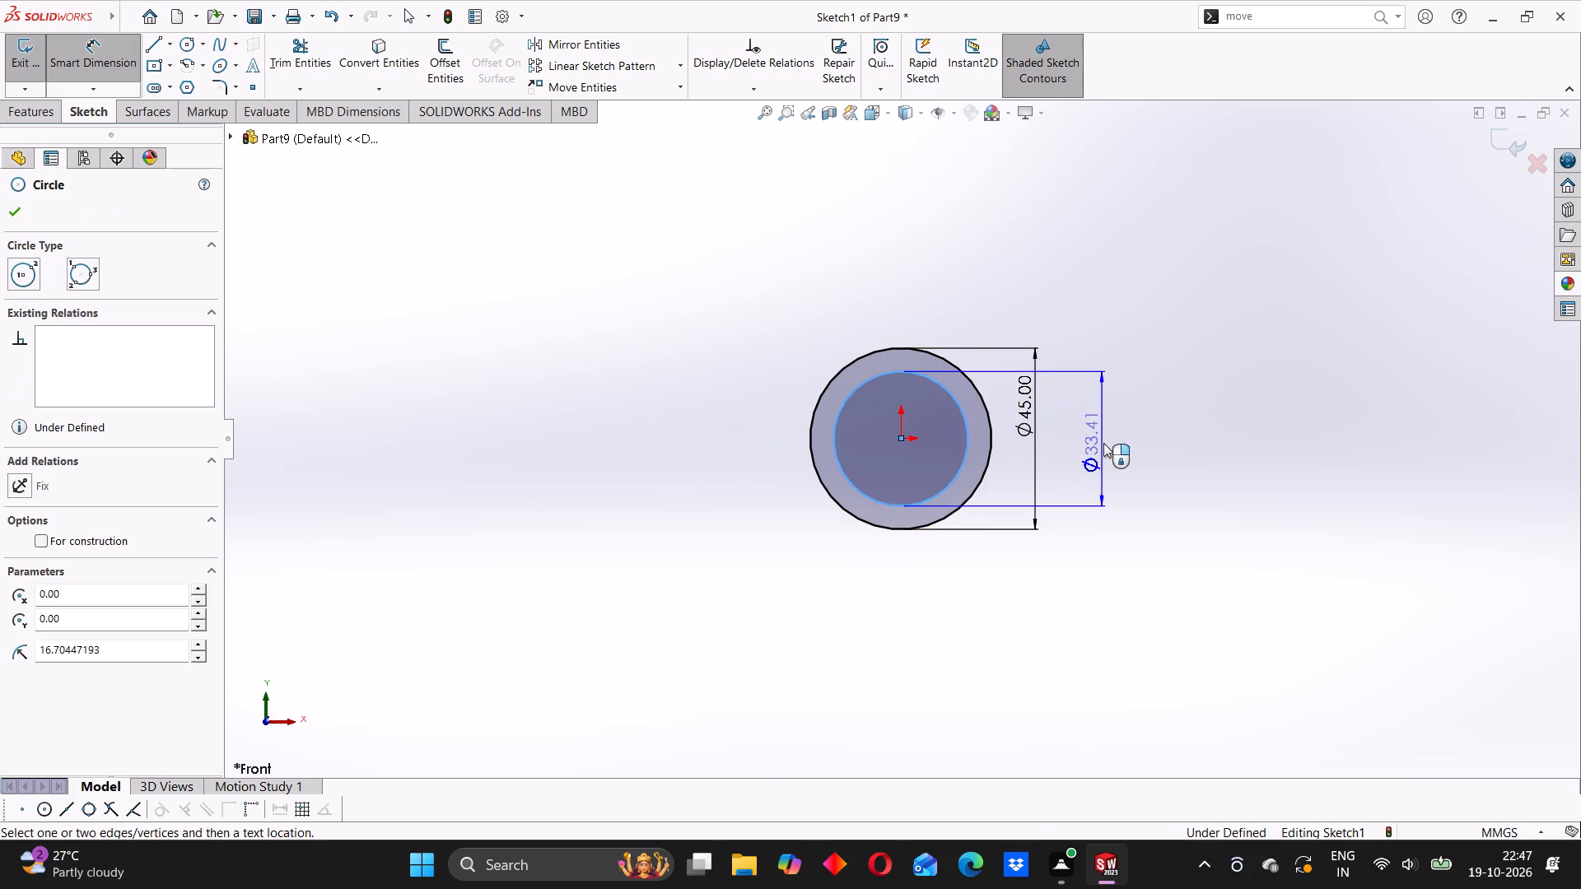
click(1104, 443)
text(33.)
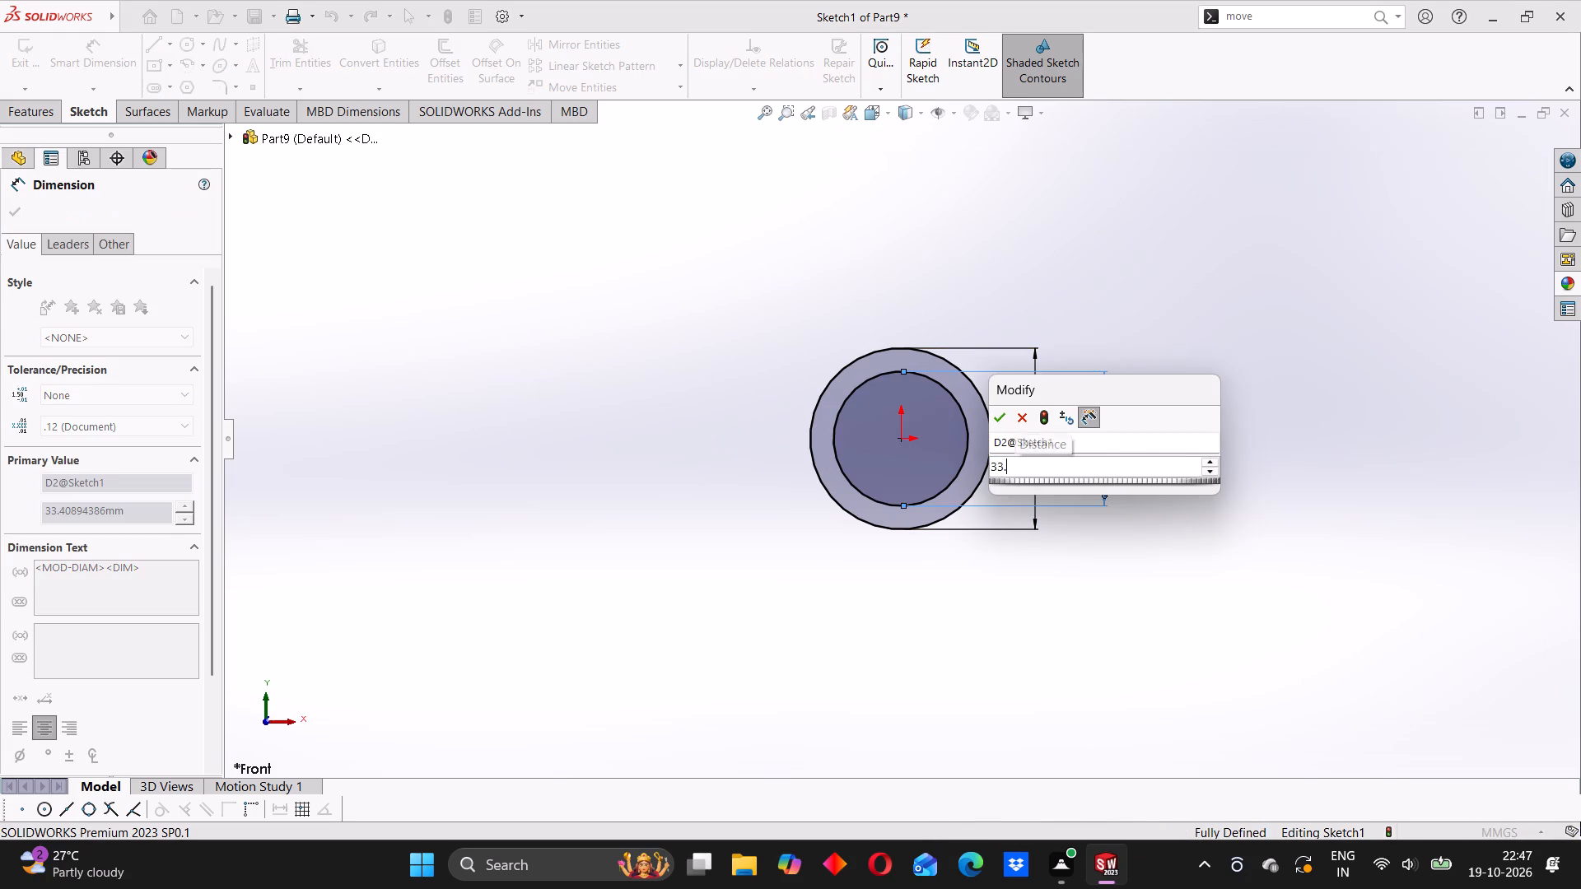
key(8)
key(Return)
click(1190, 453)
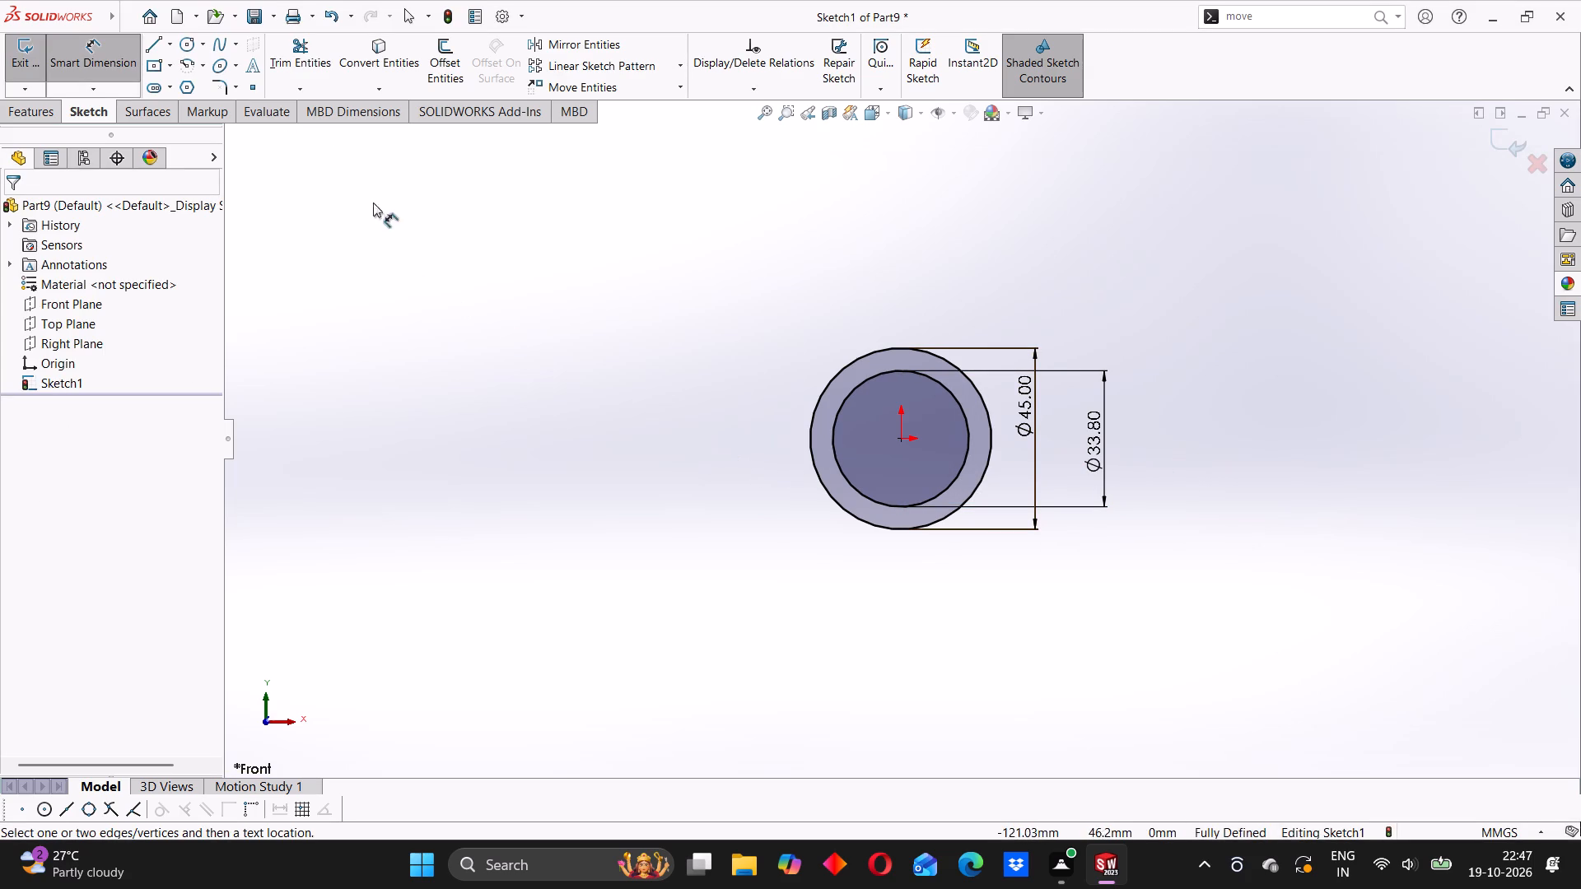
Sketch two concentric circles of about 29 mm and 65 mm radius, centred about 117 mm directly below the origin.
click(185, 45)
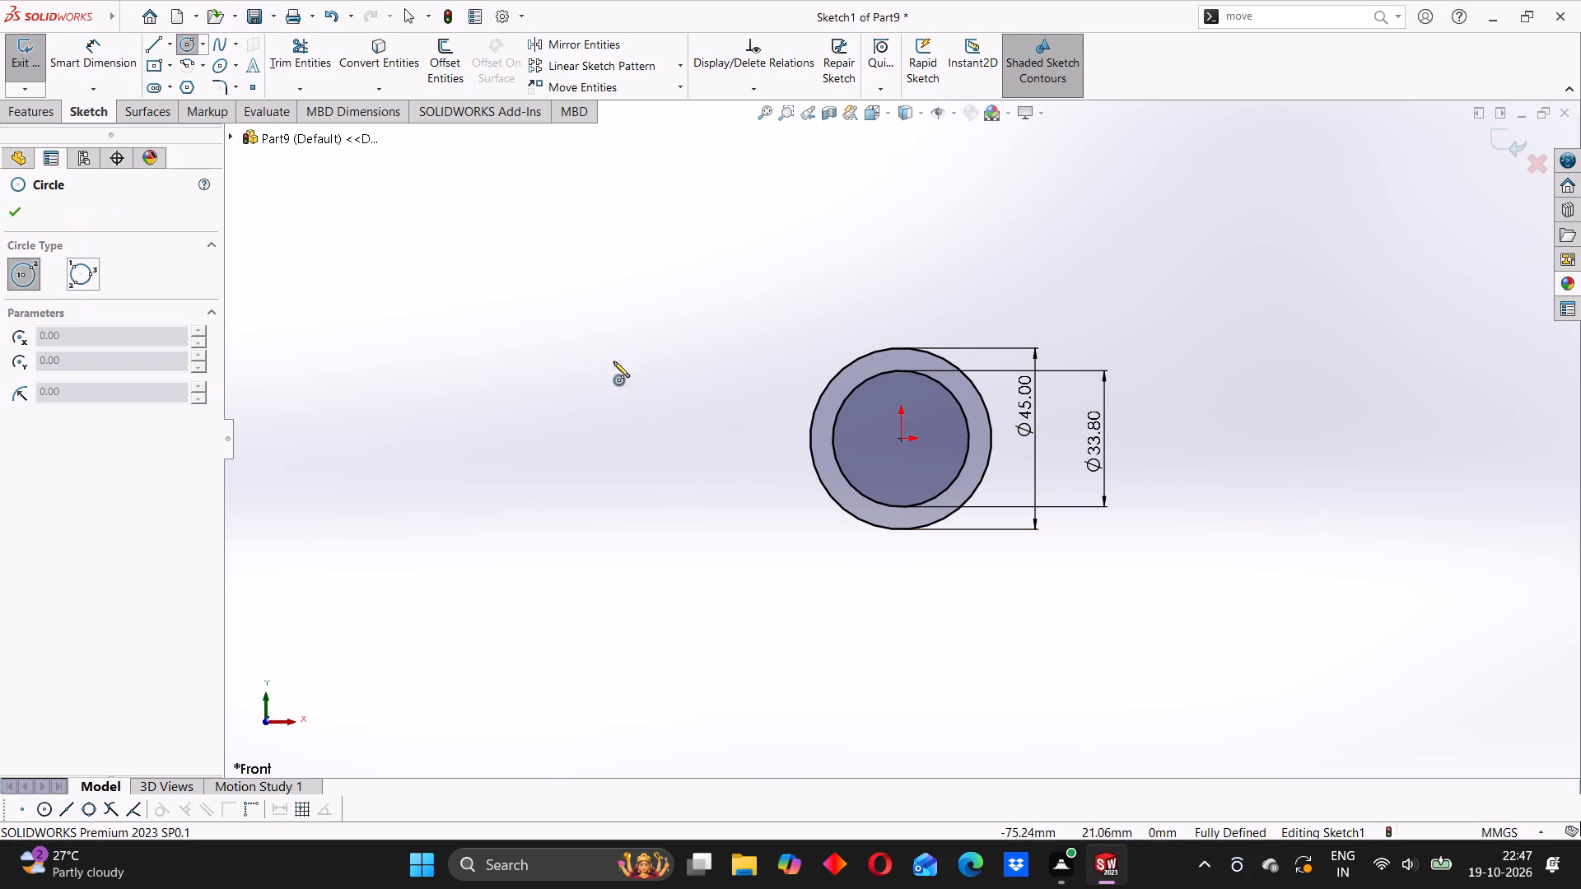
scroll(873, 508, up, 3)
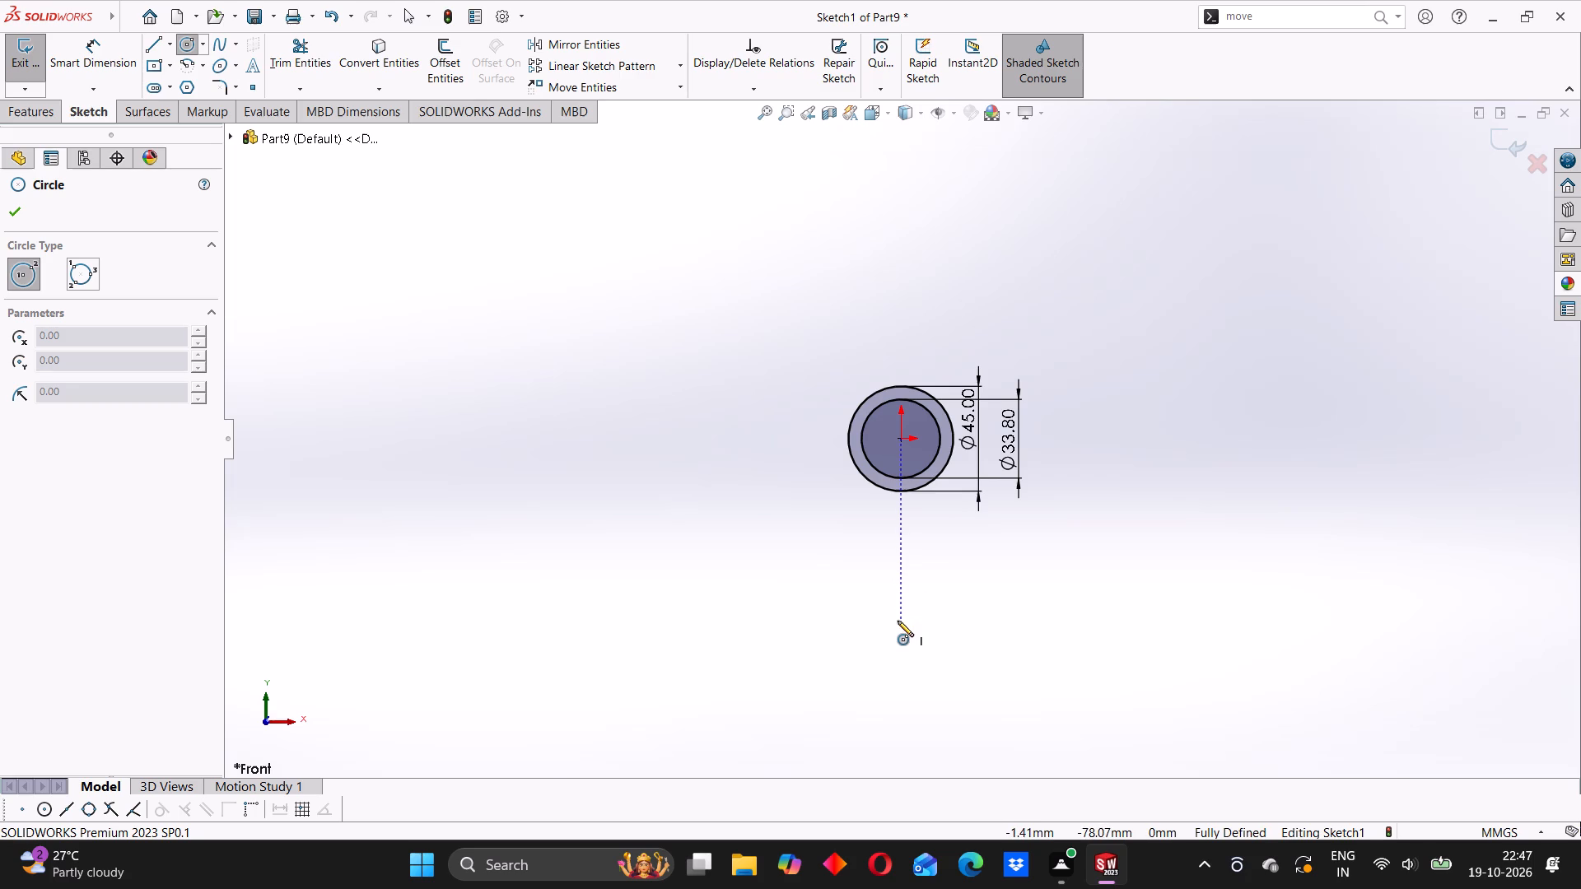
click(898, 711)
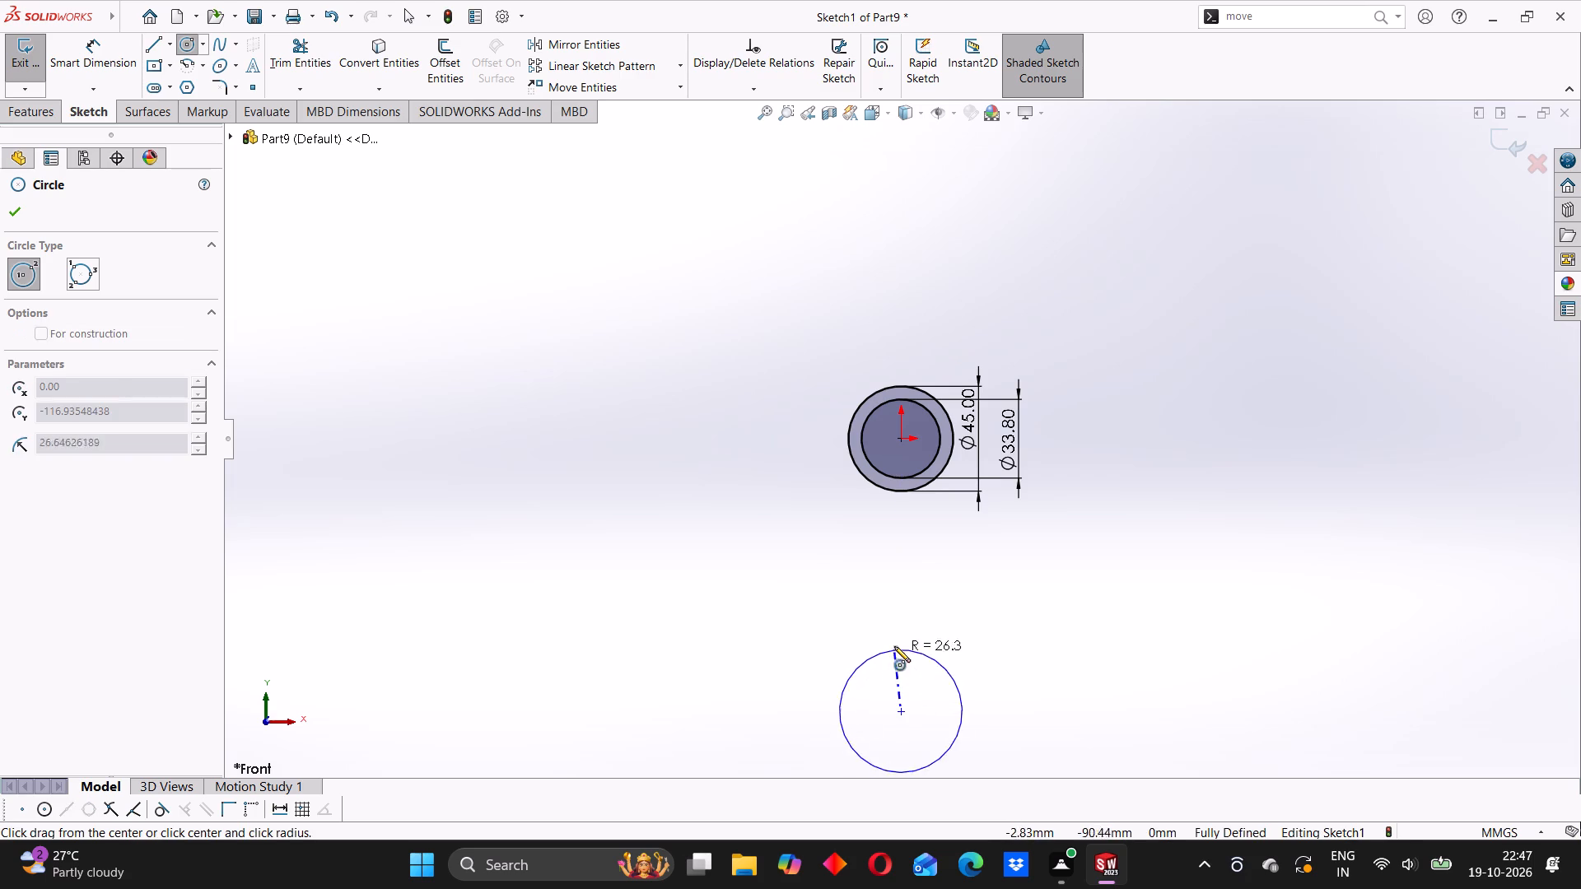
click(896, 643)
scroll(923, 665, up, 3)
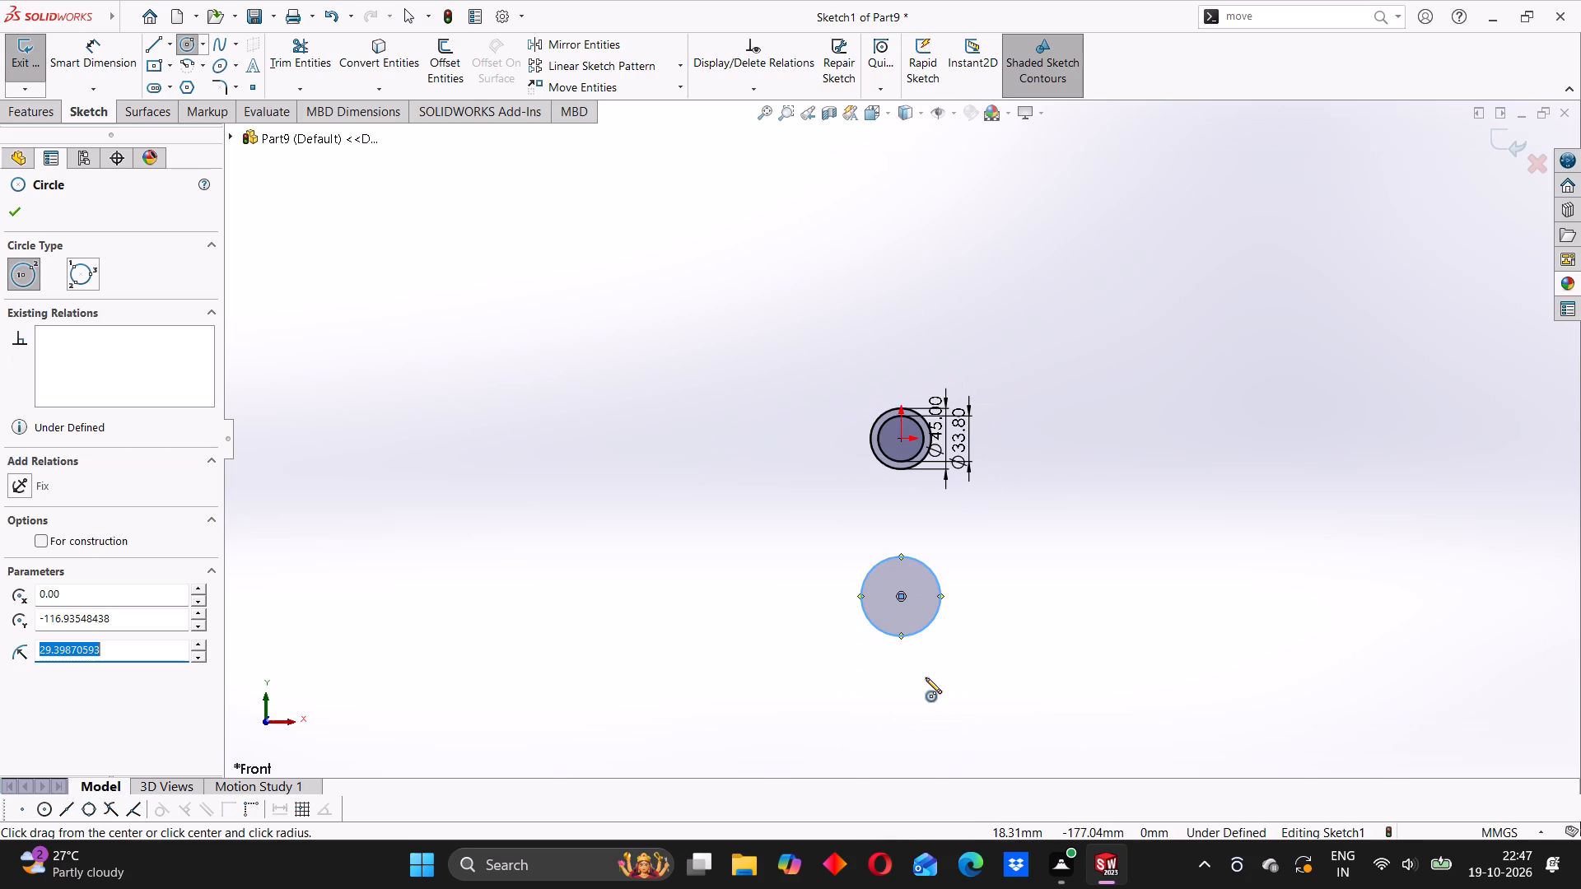
click(903, 598)
click(944, 520)
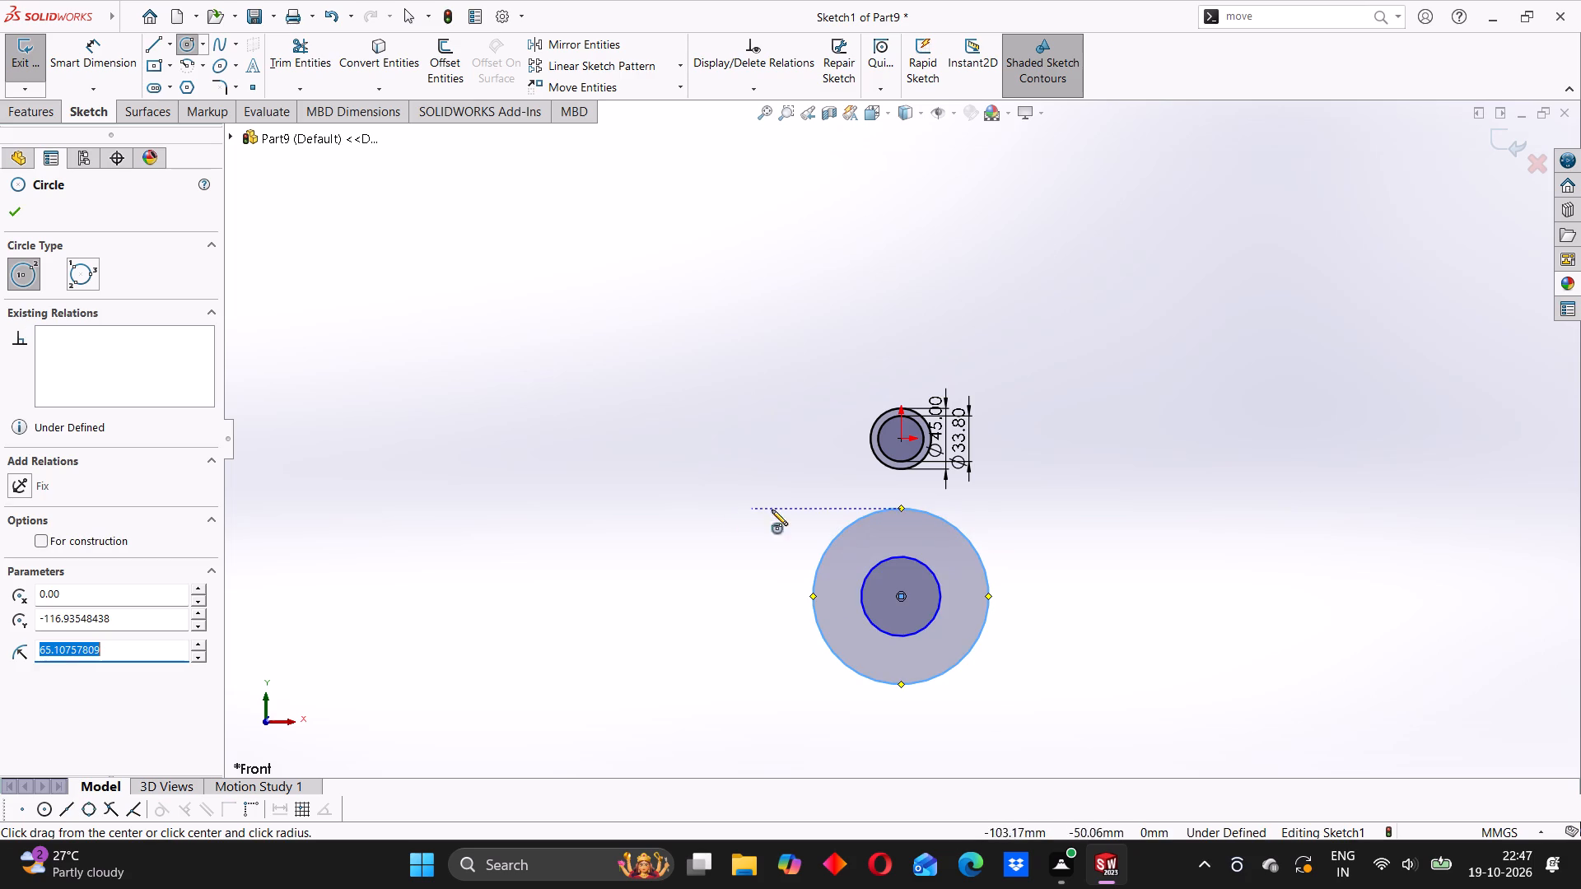
Set the lower pair's outer circle diameter to 72 mm and its inner circle diameter to 54 mm.
click(116, 68)
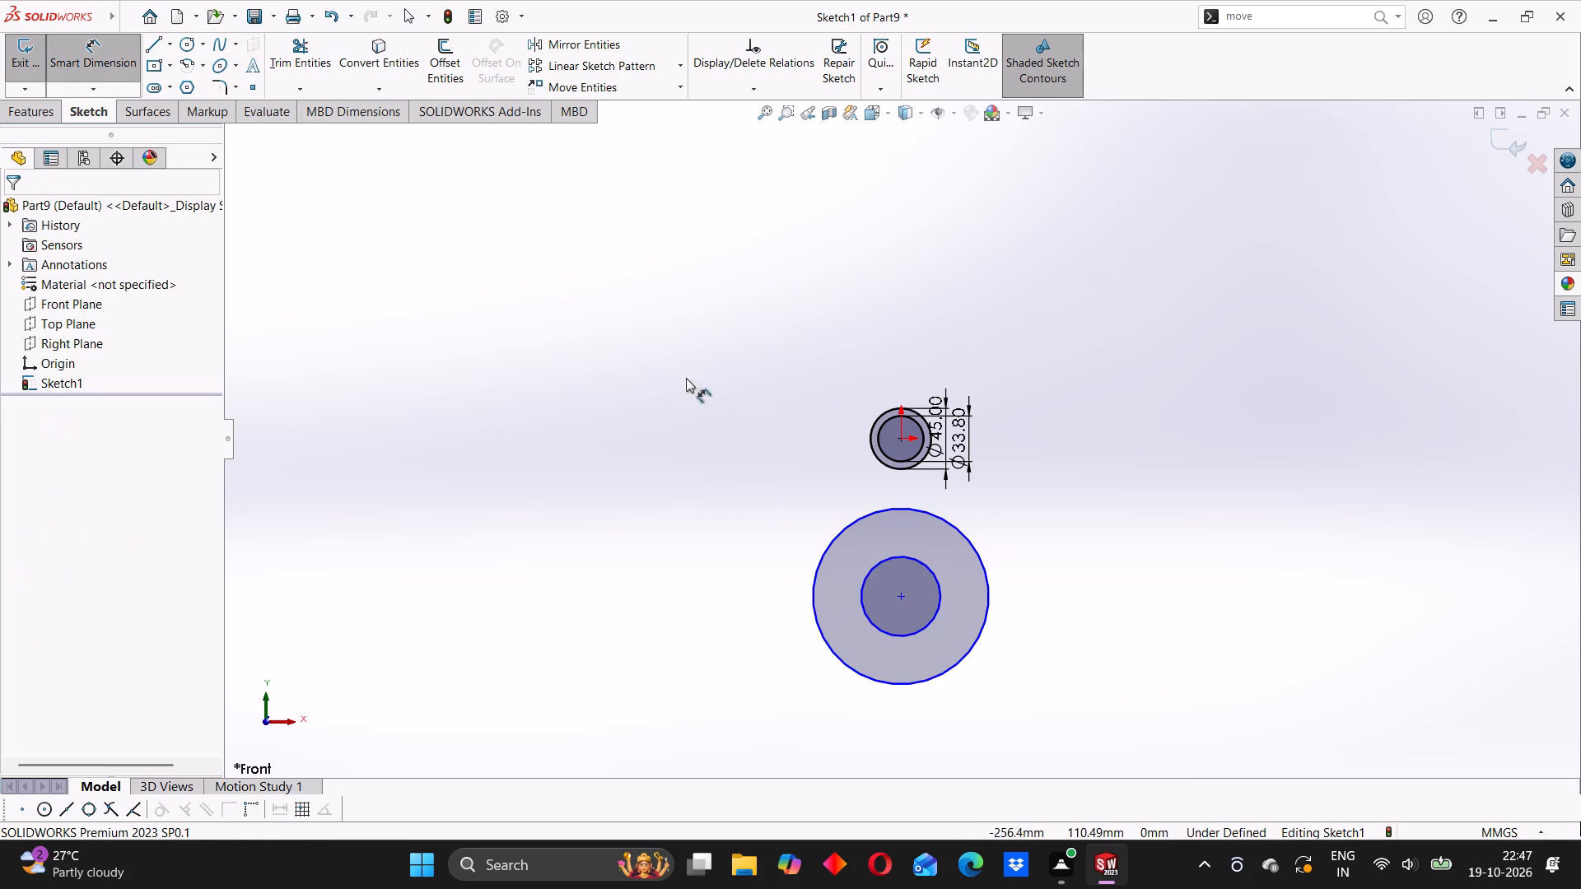
click(956, 522)
click(1042, 548)
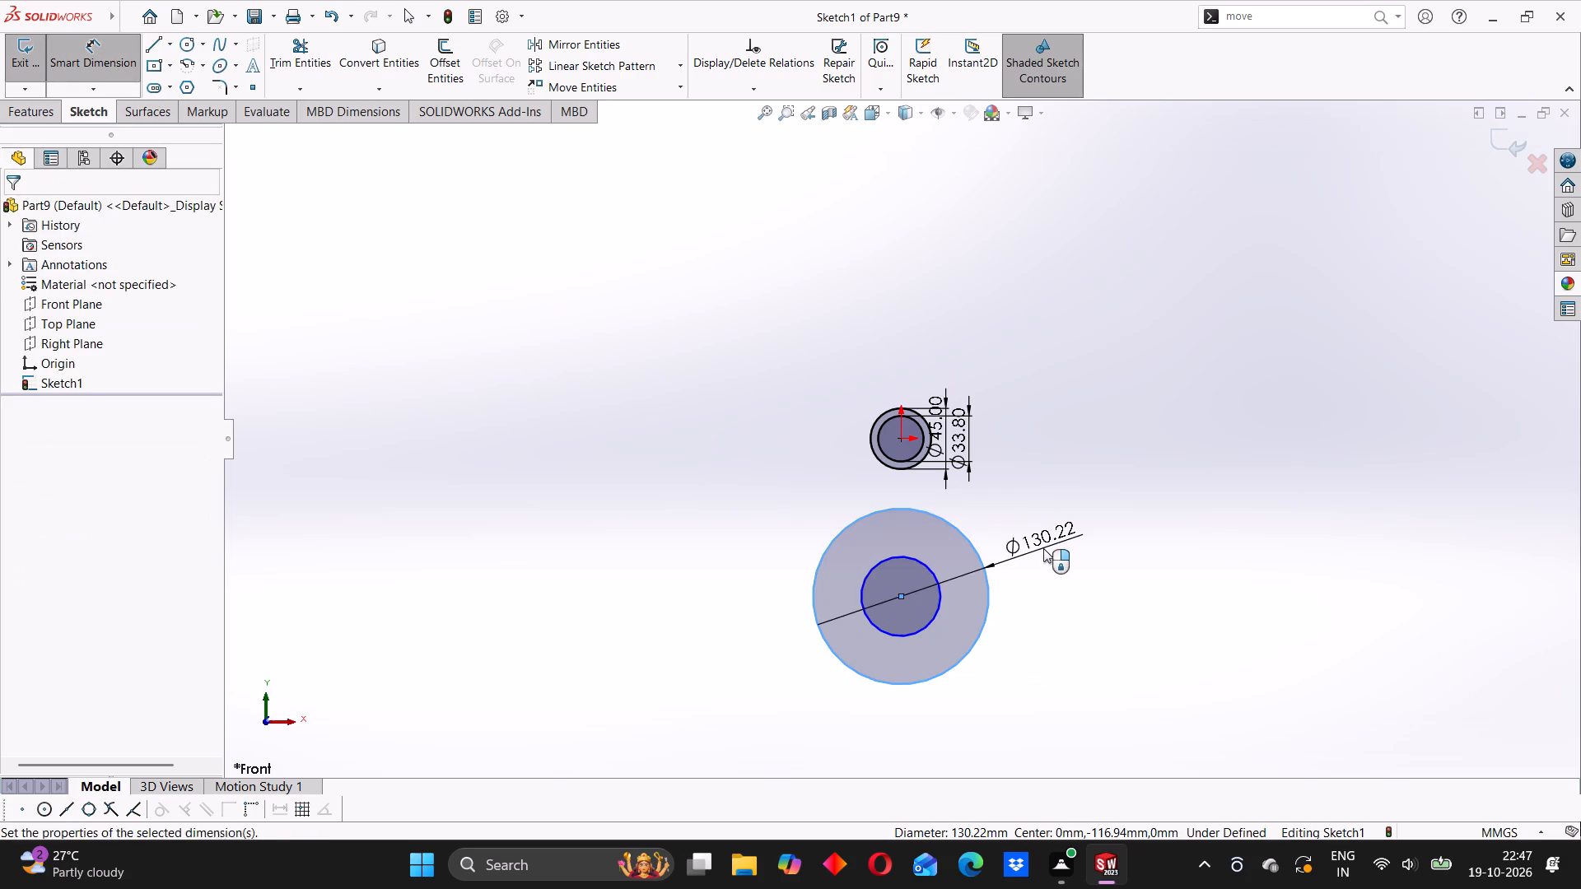
text(72)
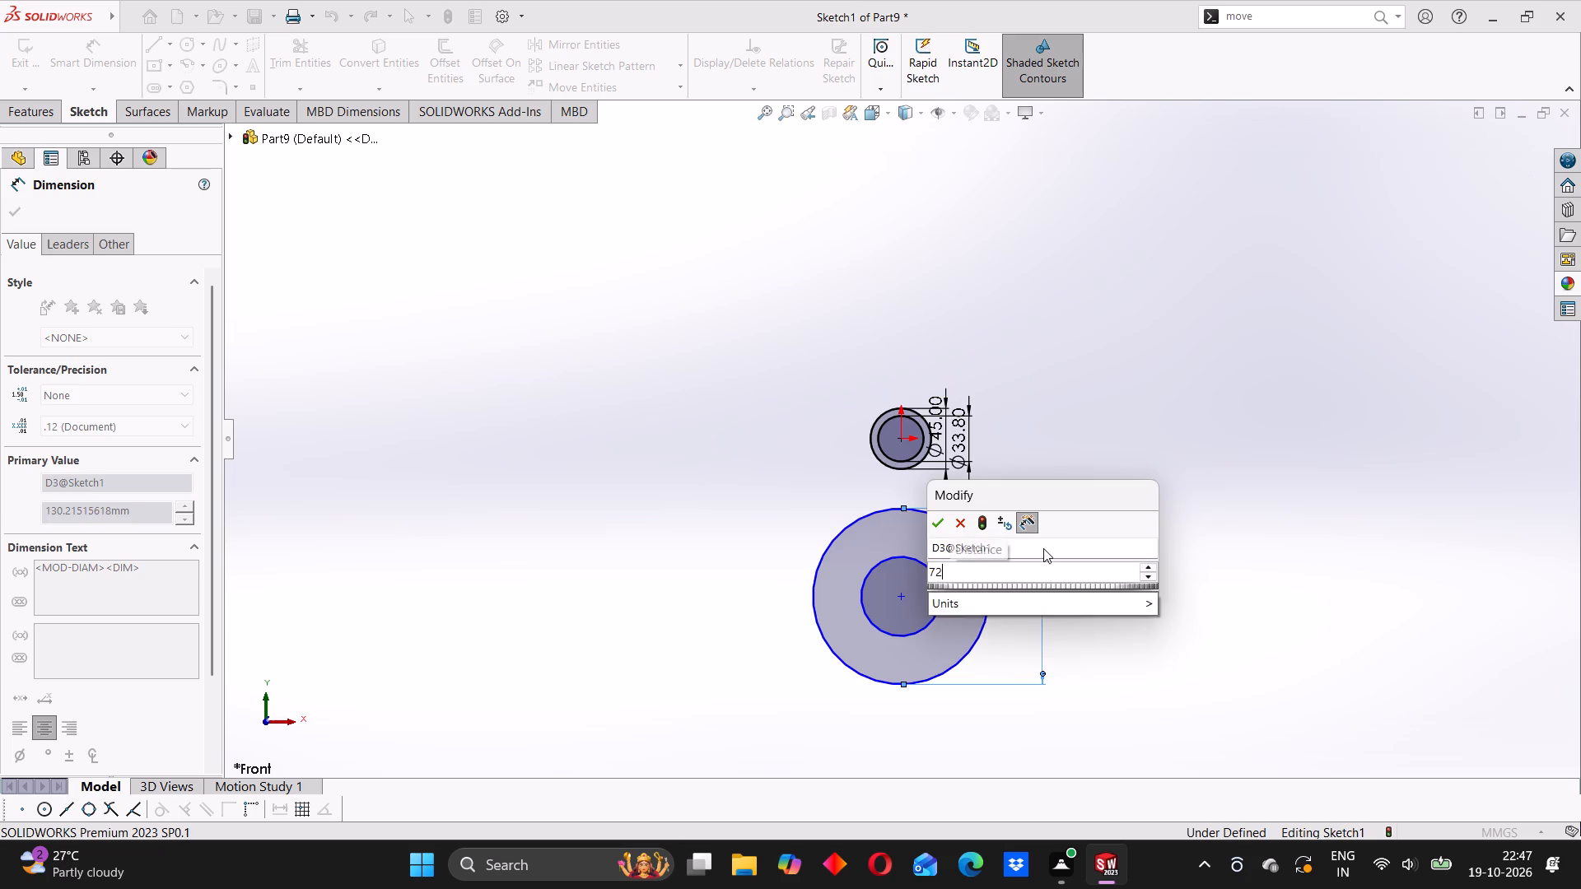
key(Return)
click(930, 566)
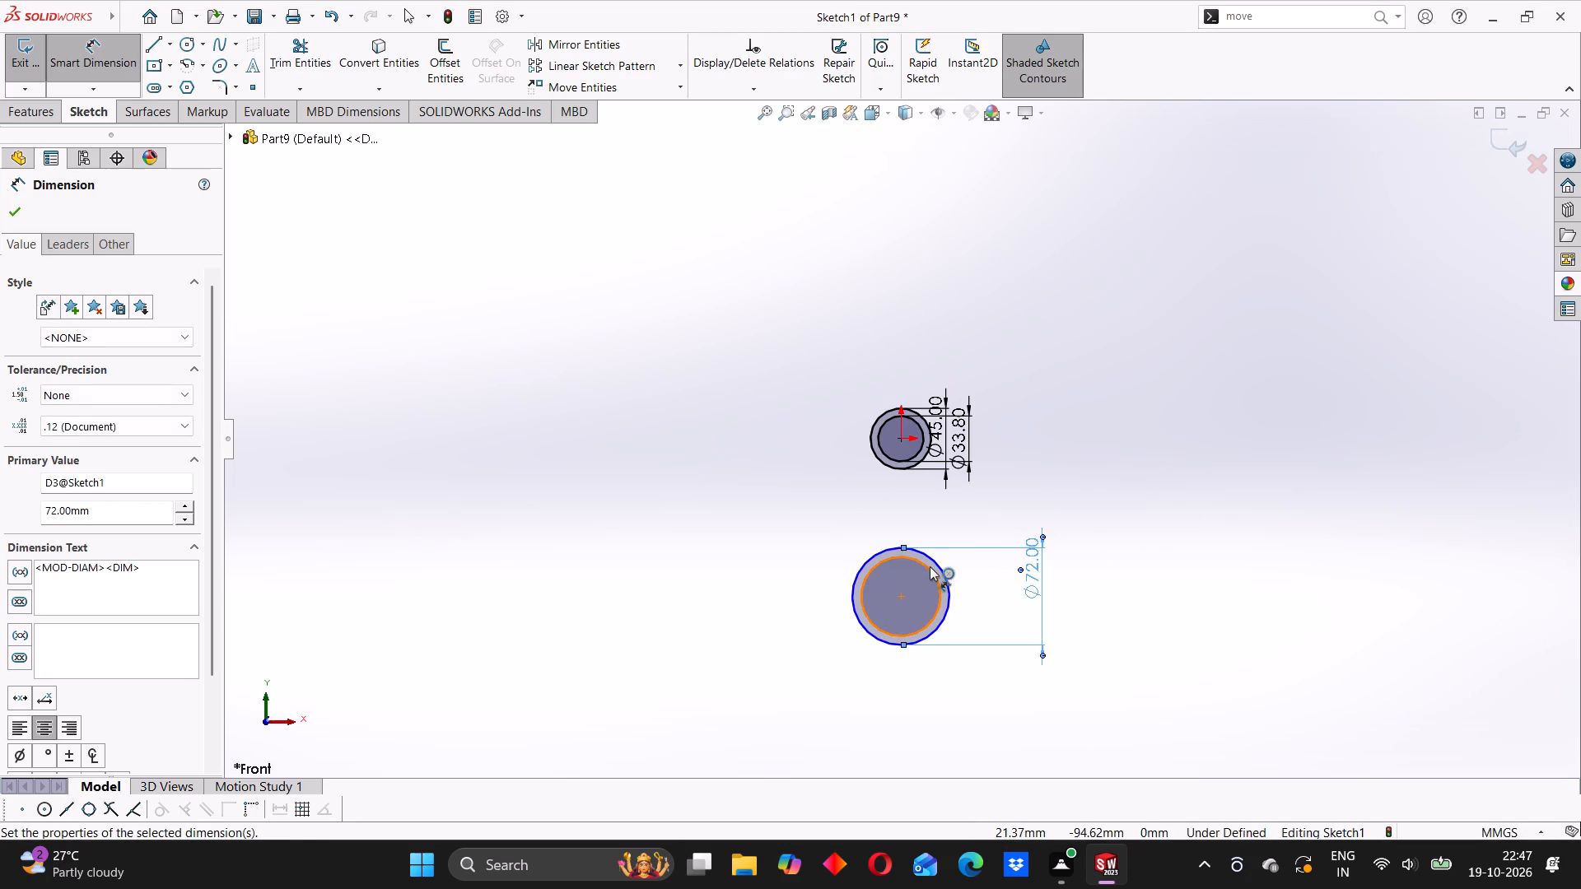
click(804, 569)
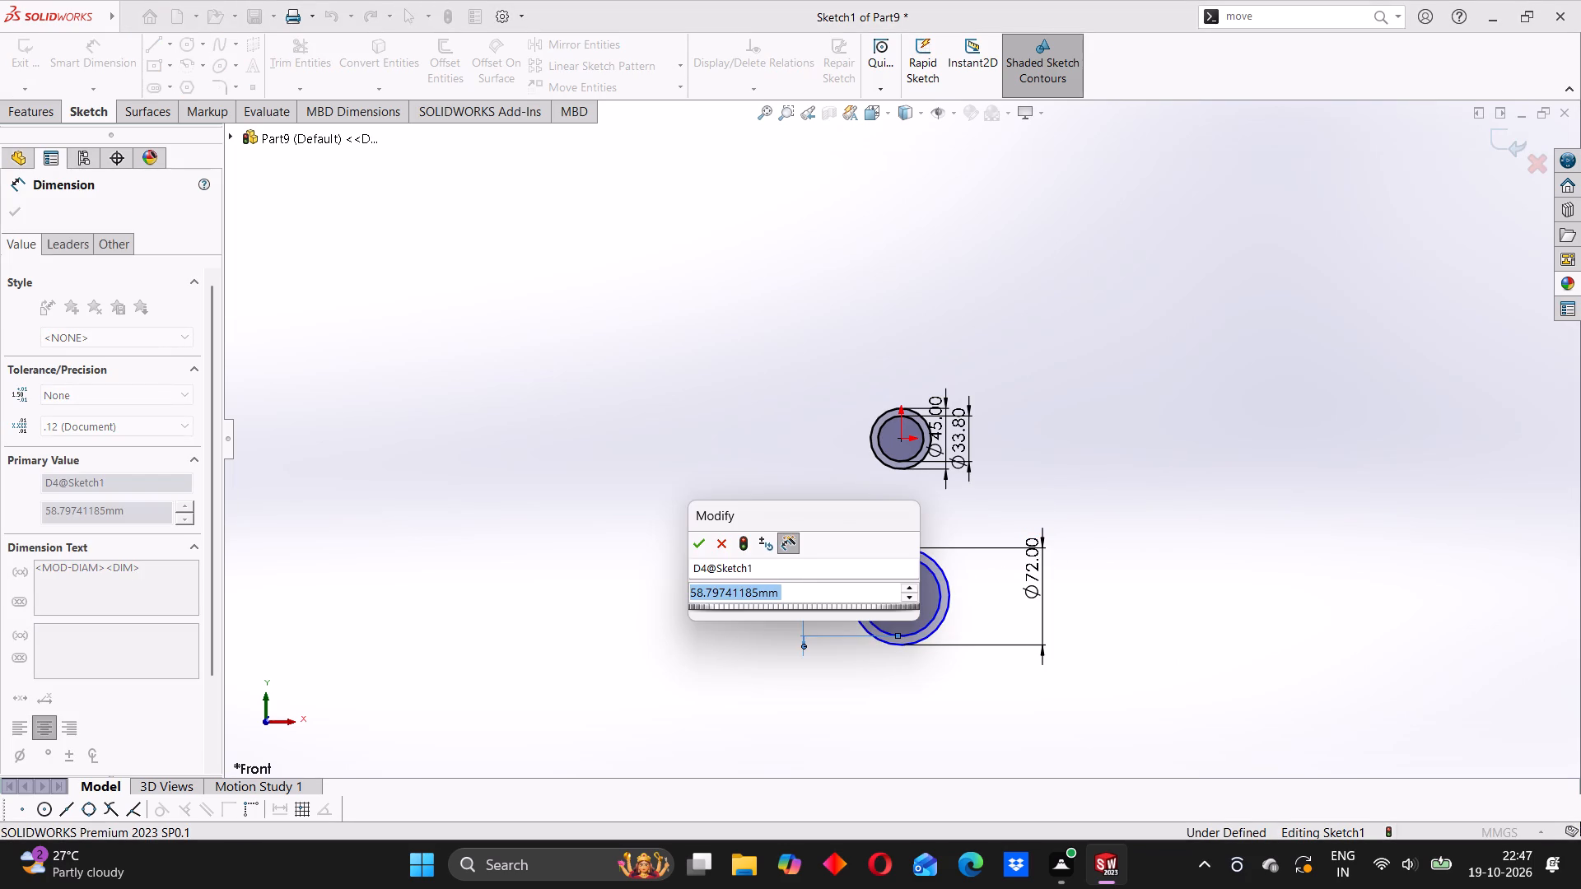
text(54)
key(Return)
click(695, 500)
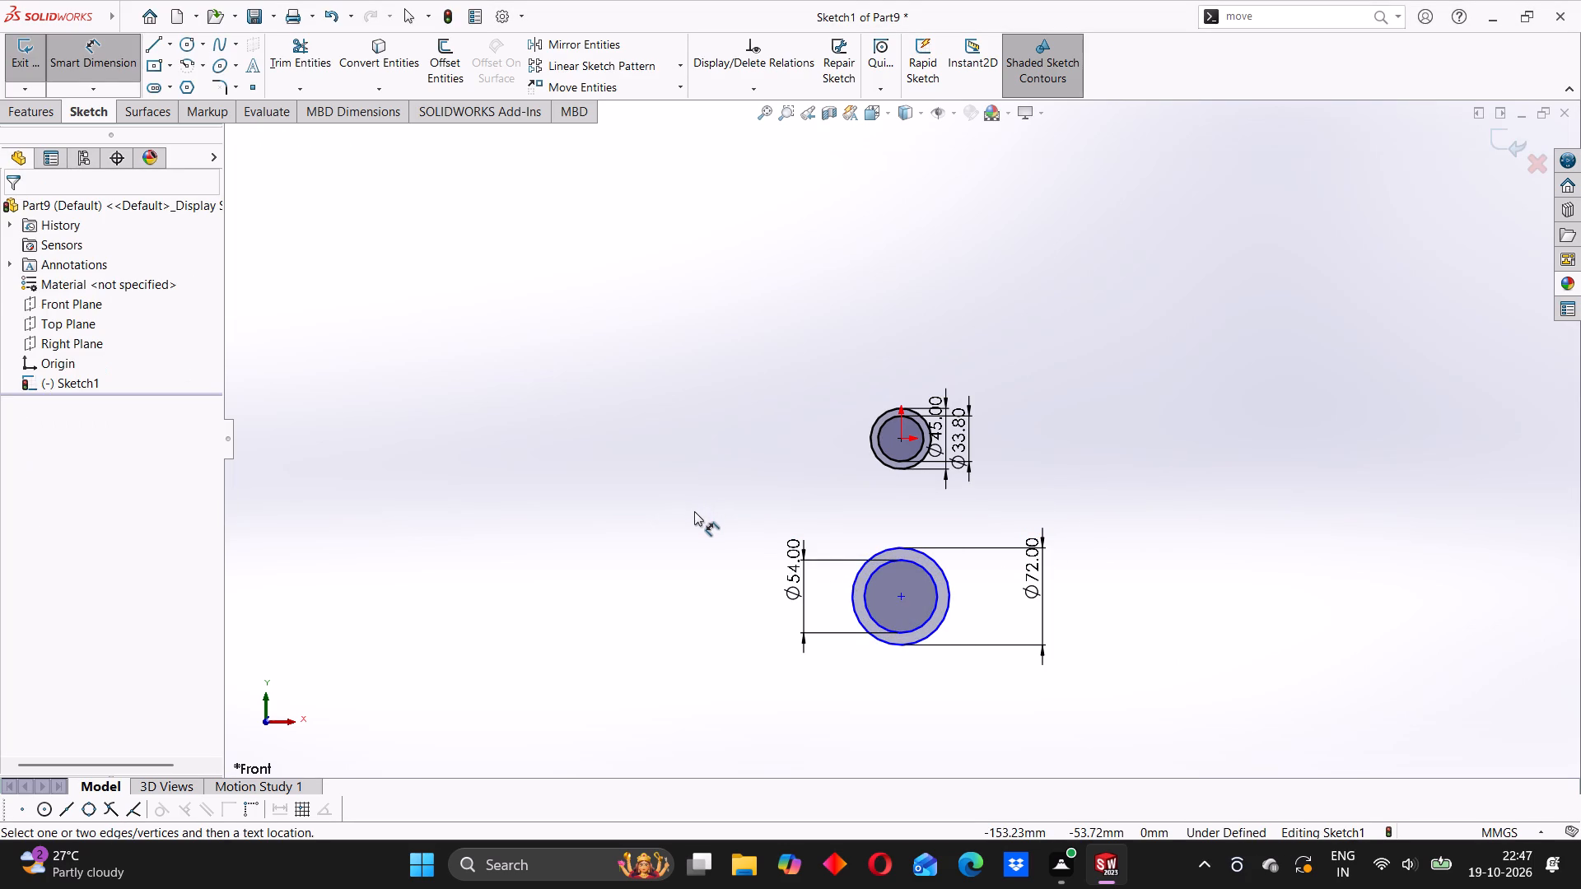
Sketch a vertical construction line from the origin down to the centre of the lower circles.
scroll(694, 511, up, 1)
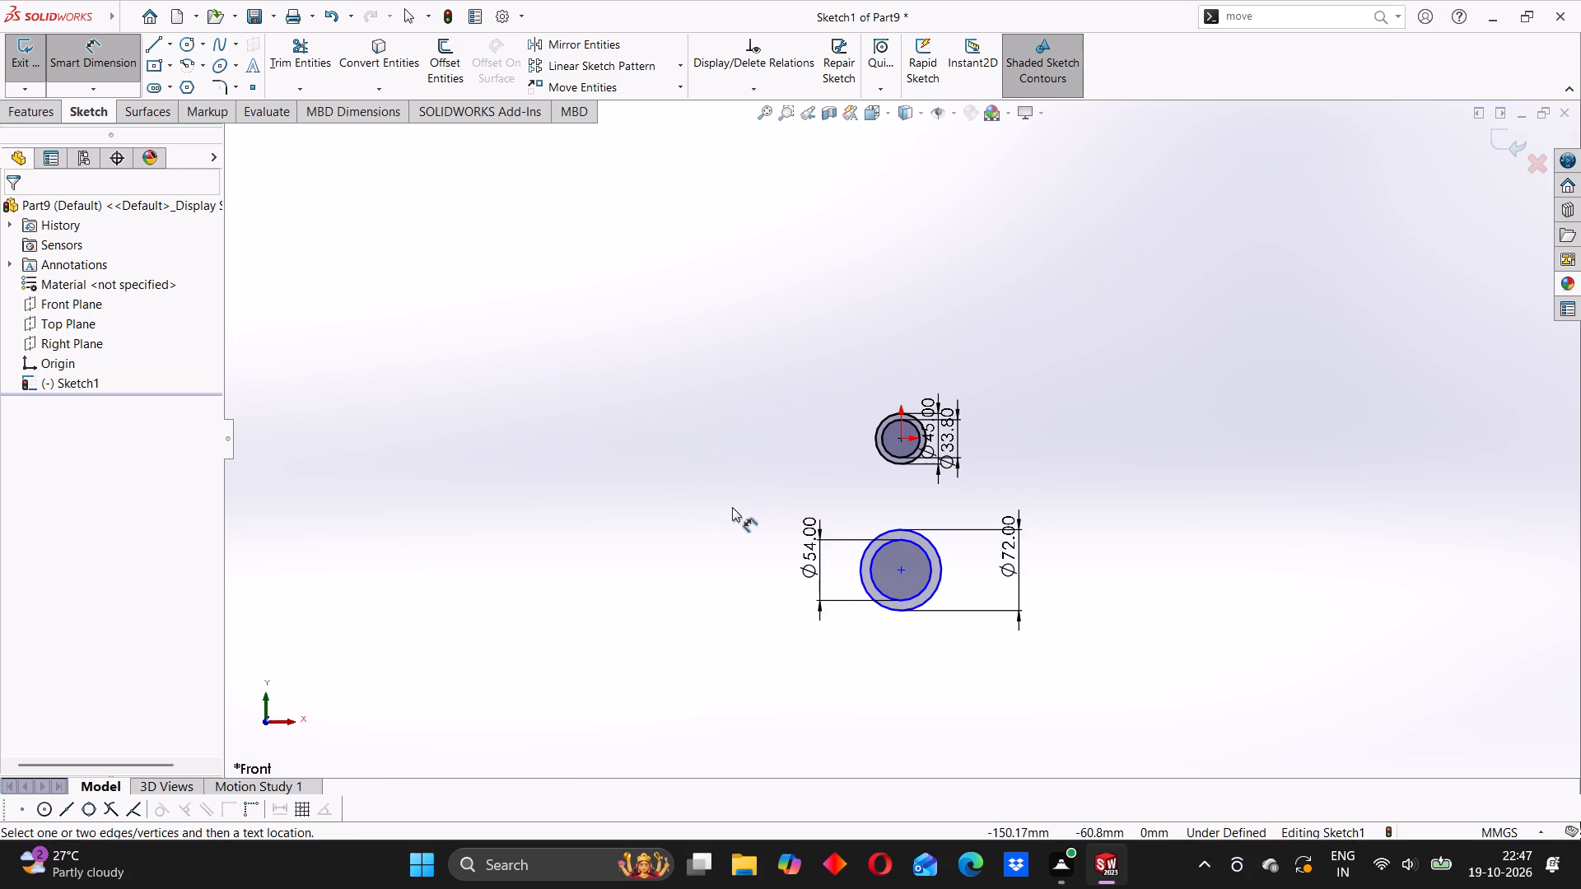
click(170, 44)
click(182, 87)
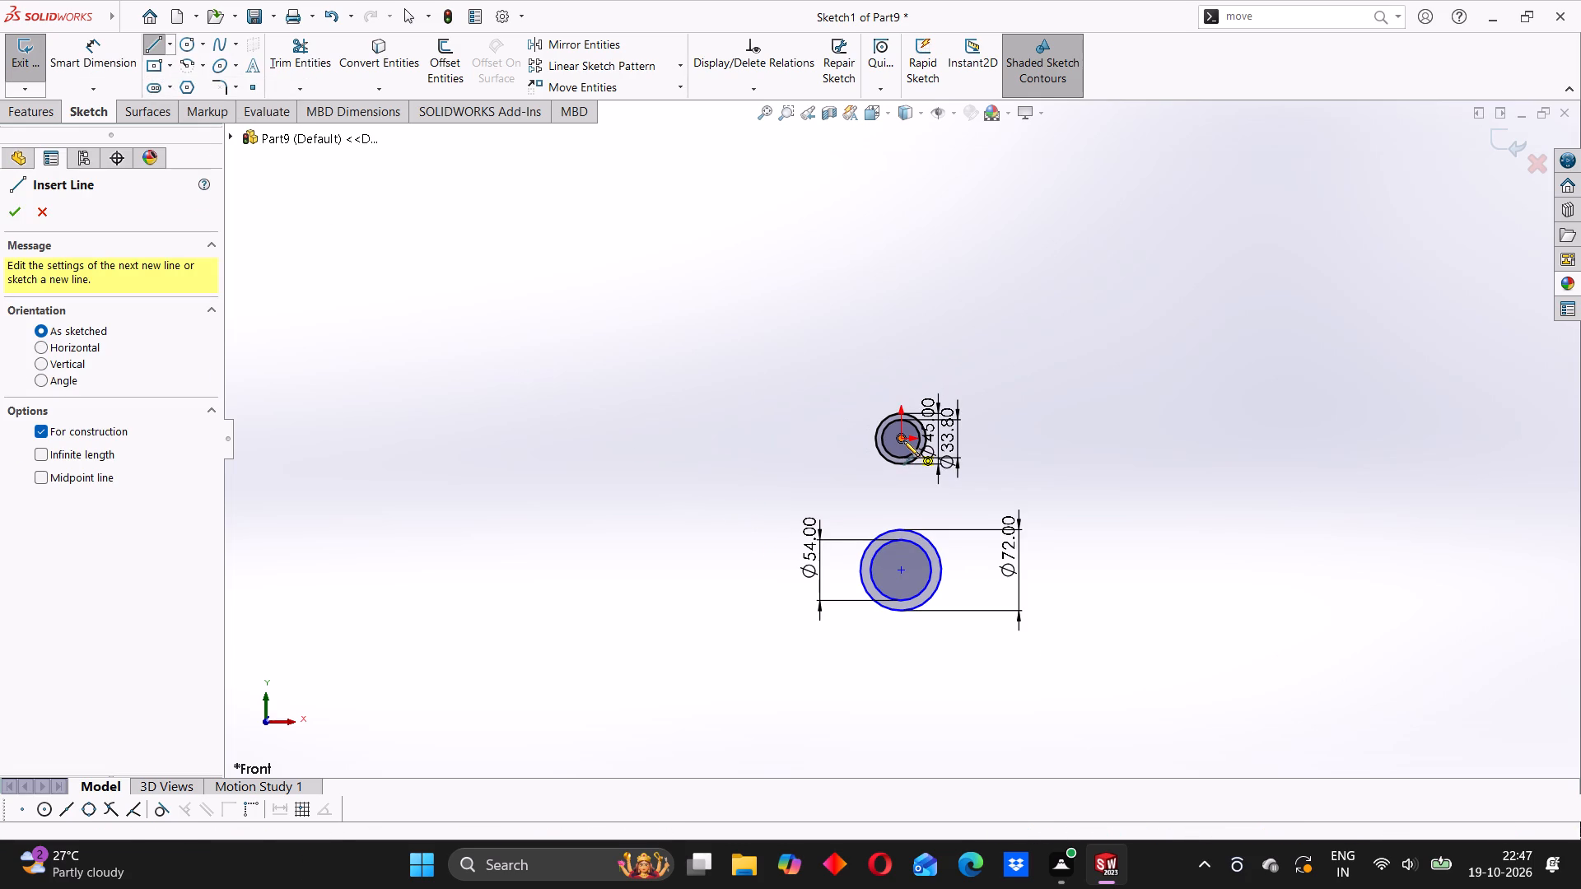
click(903, 440)
click(902, 569)
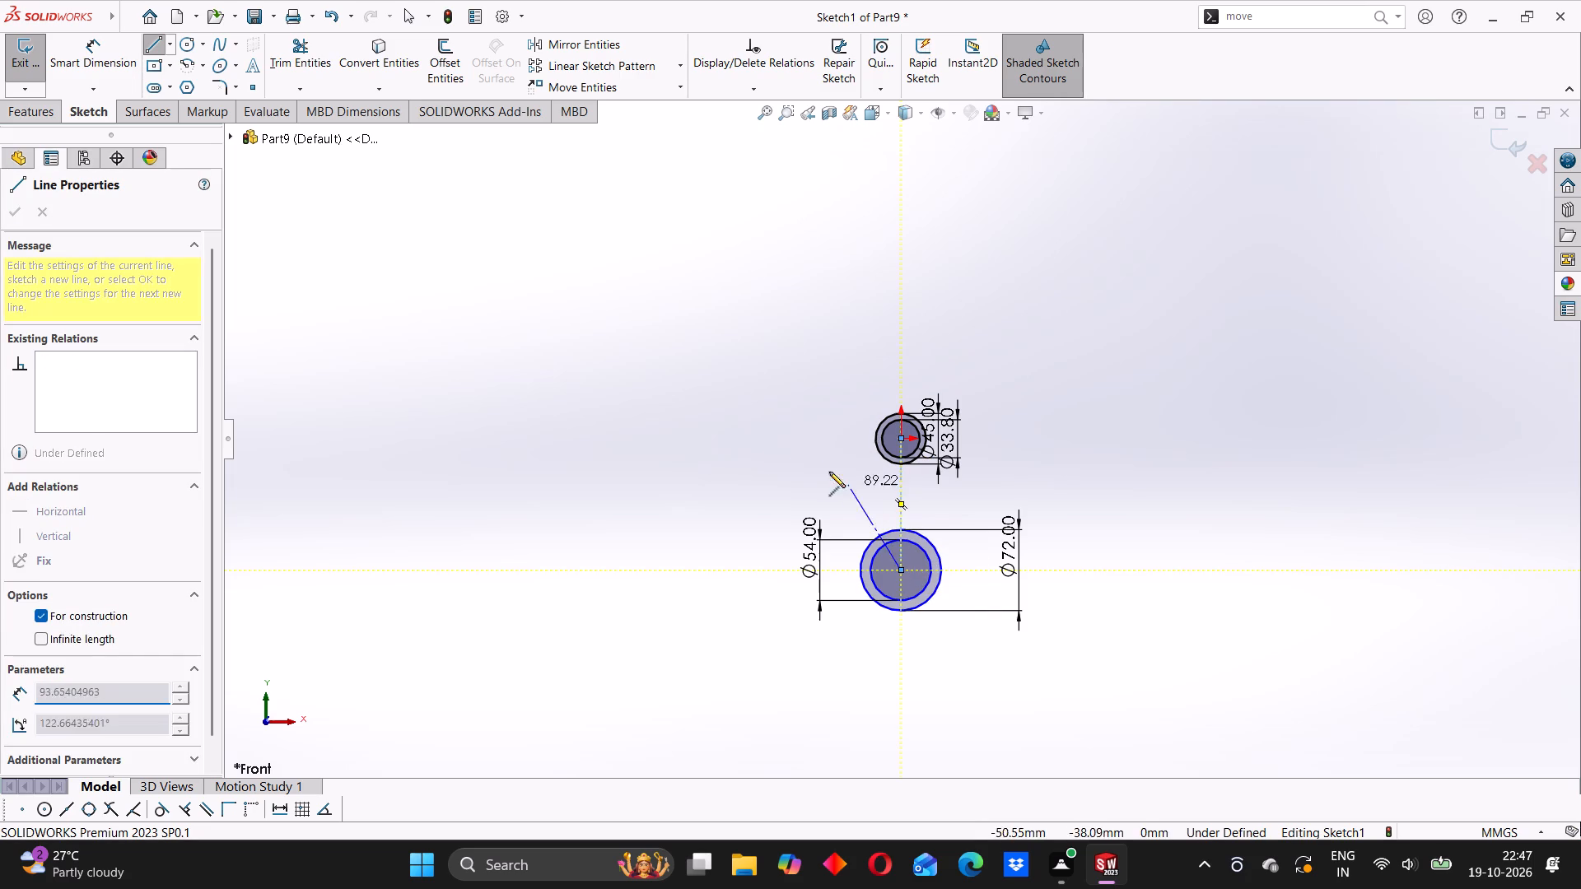
right_click(590, 364)
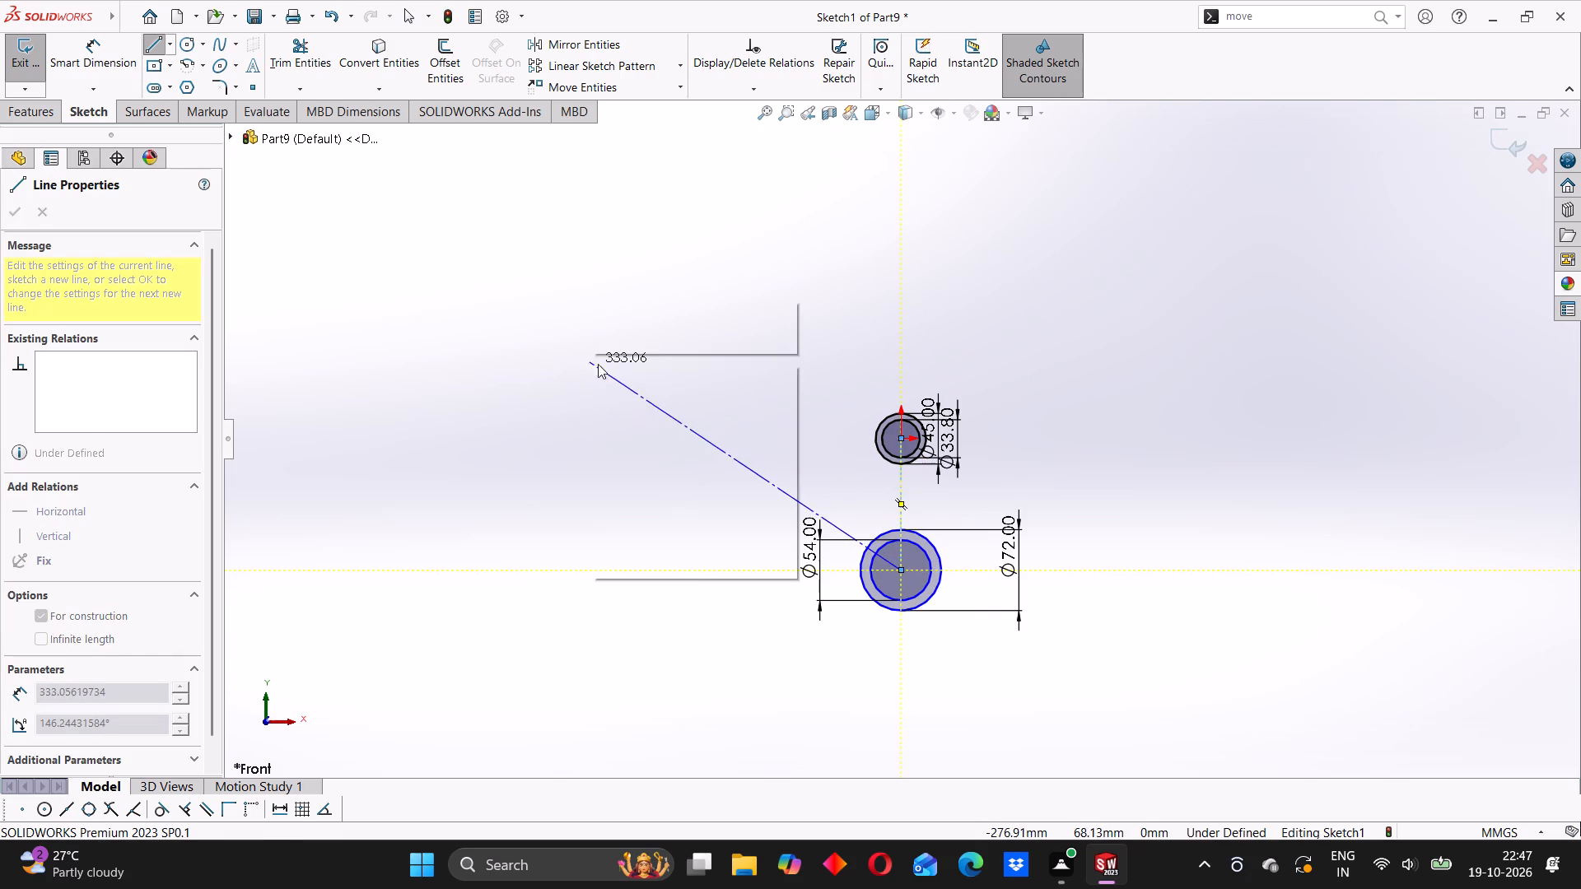
click(635, 370)
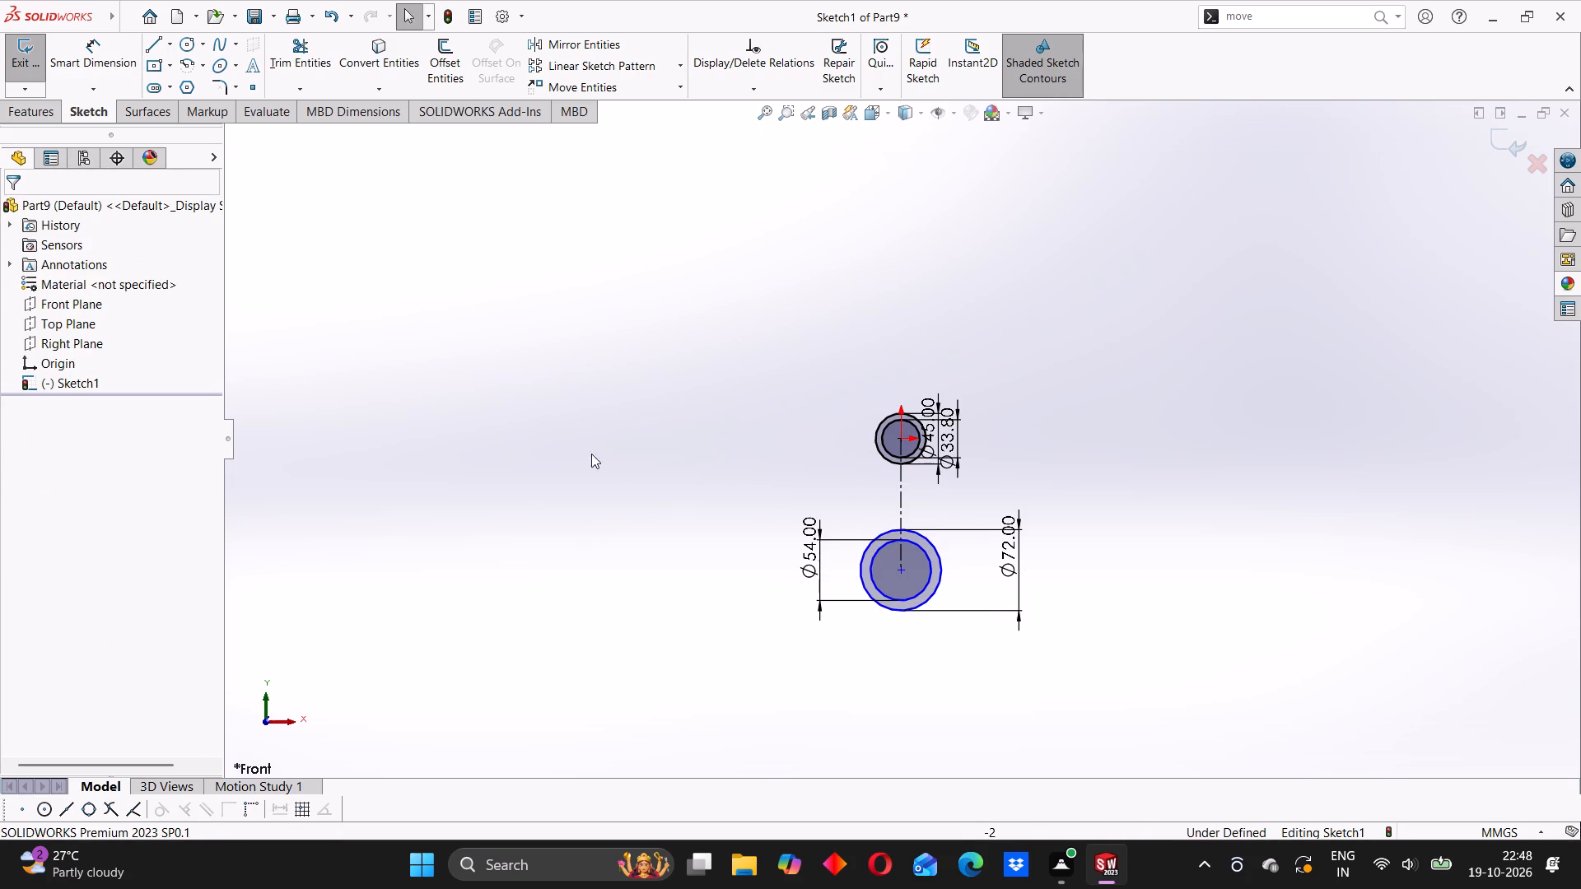
Dimension the construction line between the two circle centres and set its length to 201.2 mm.
click(70, 65)
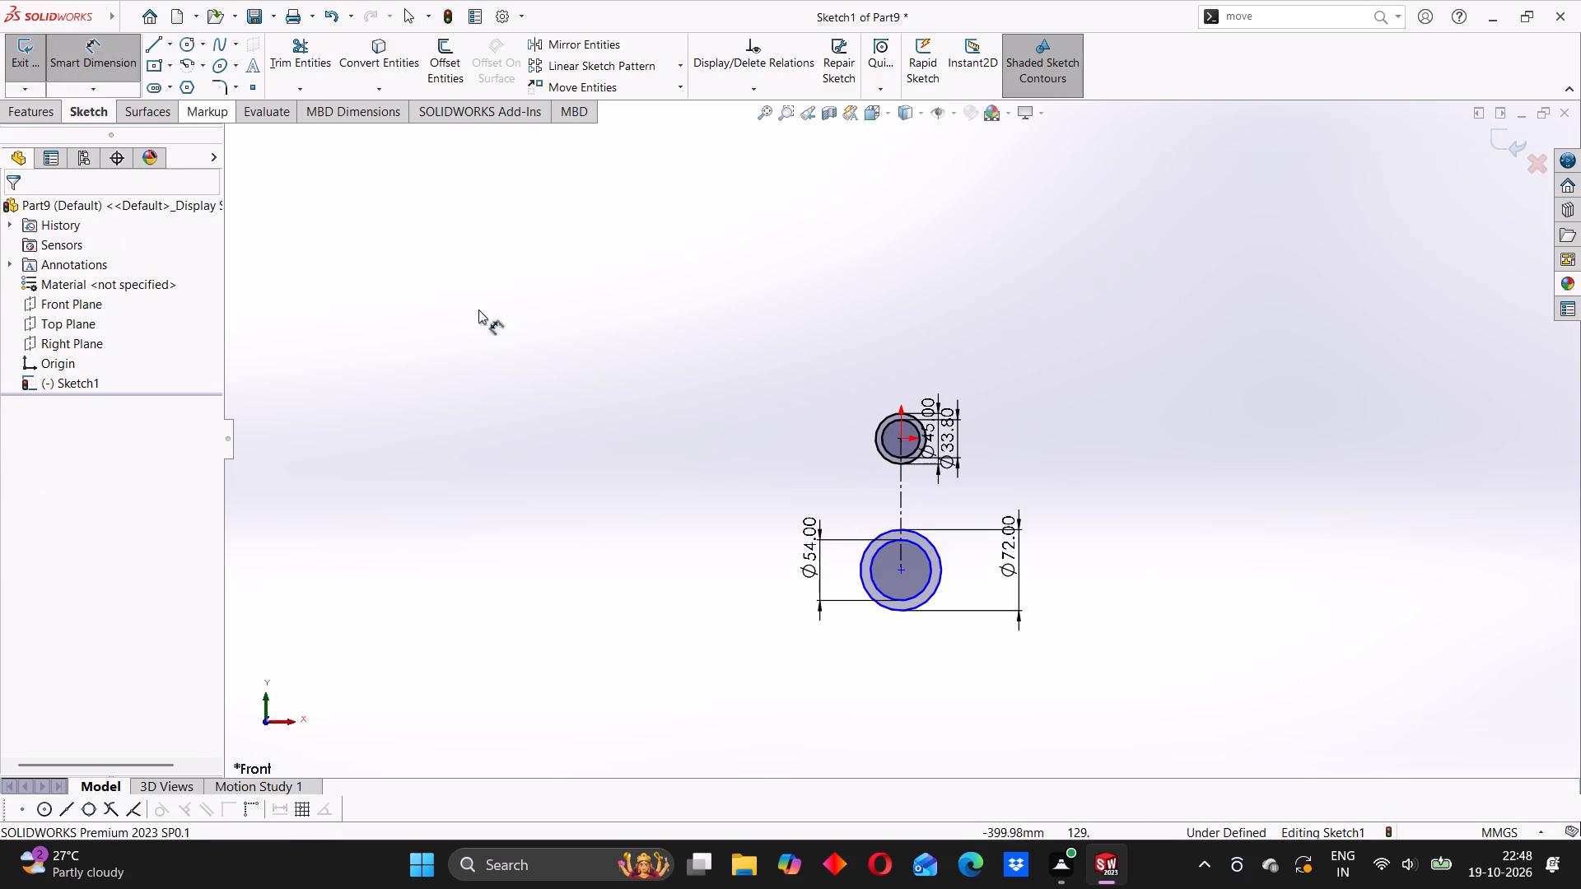
click(898, 479)
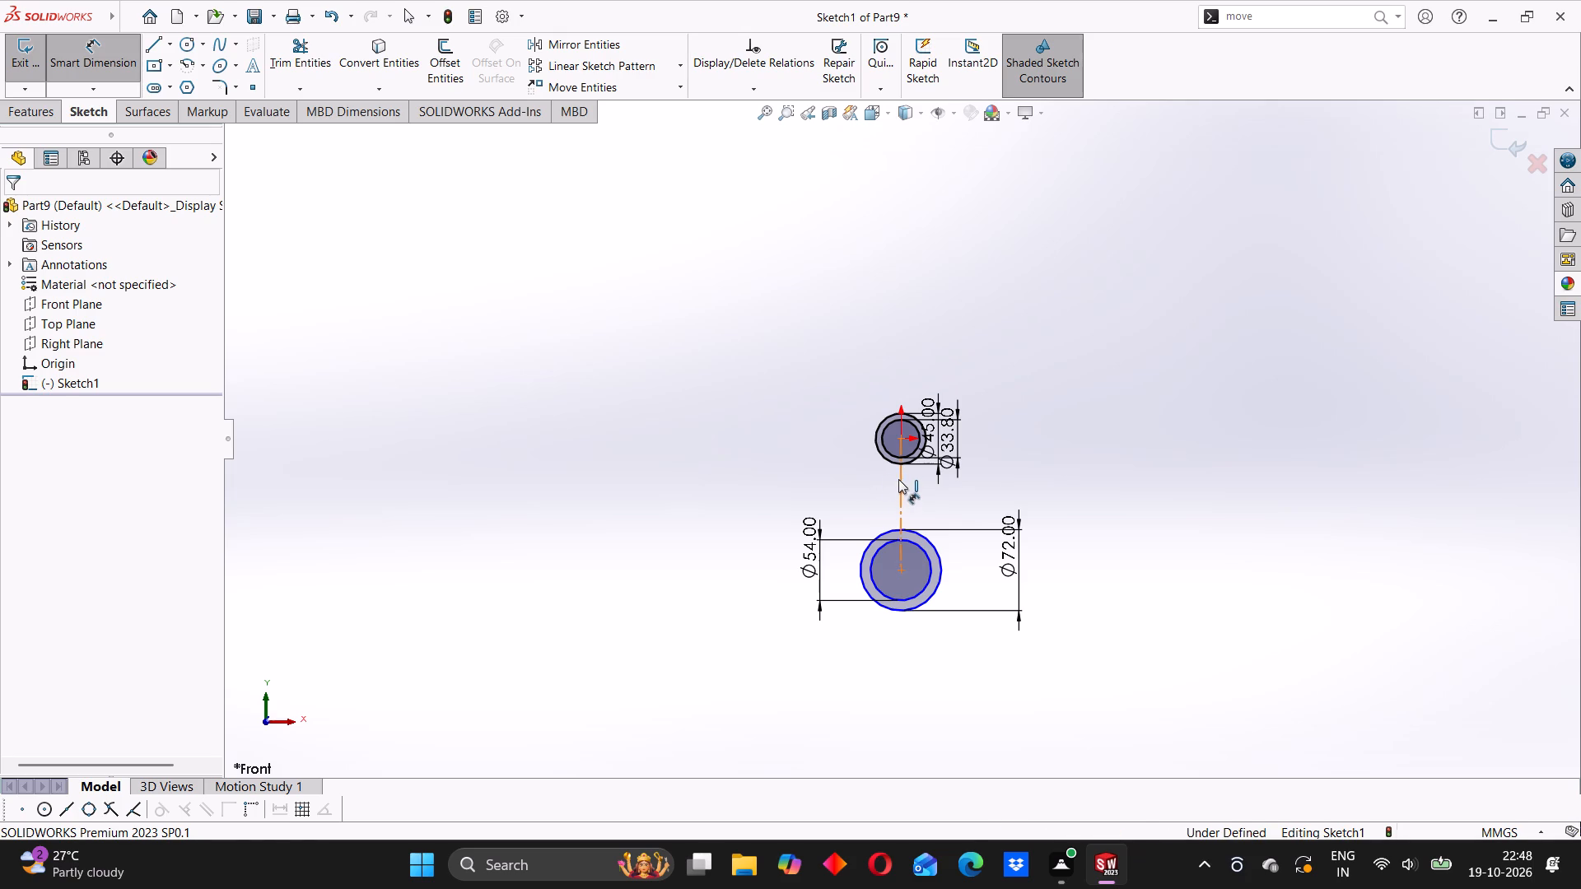
click(746, 445)
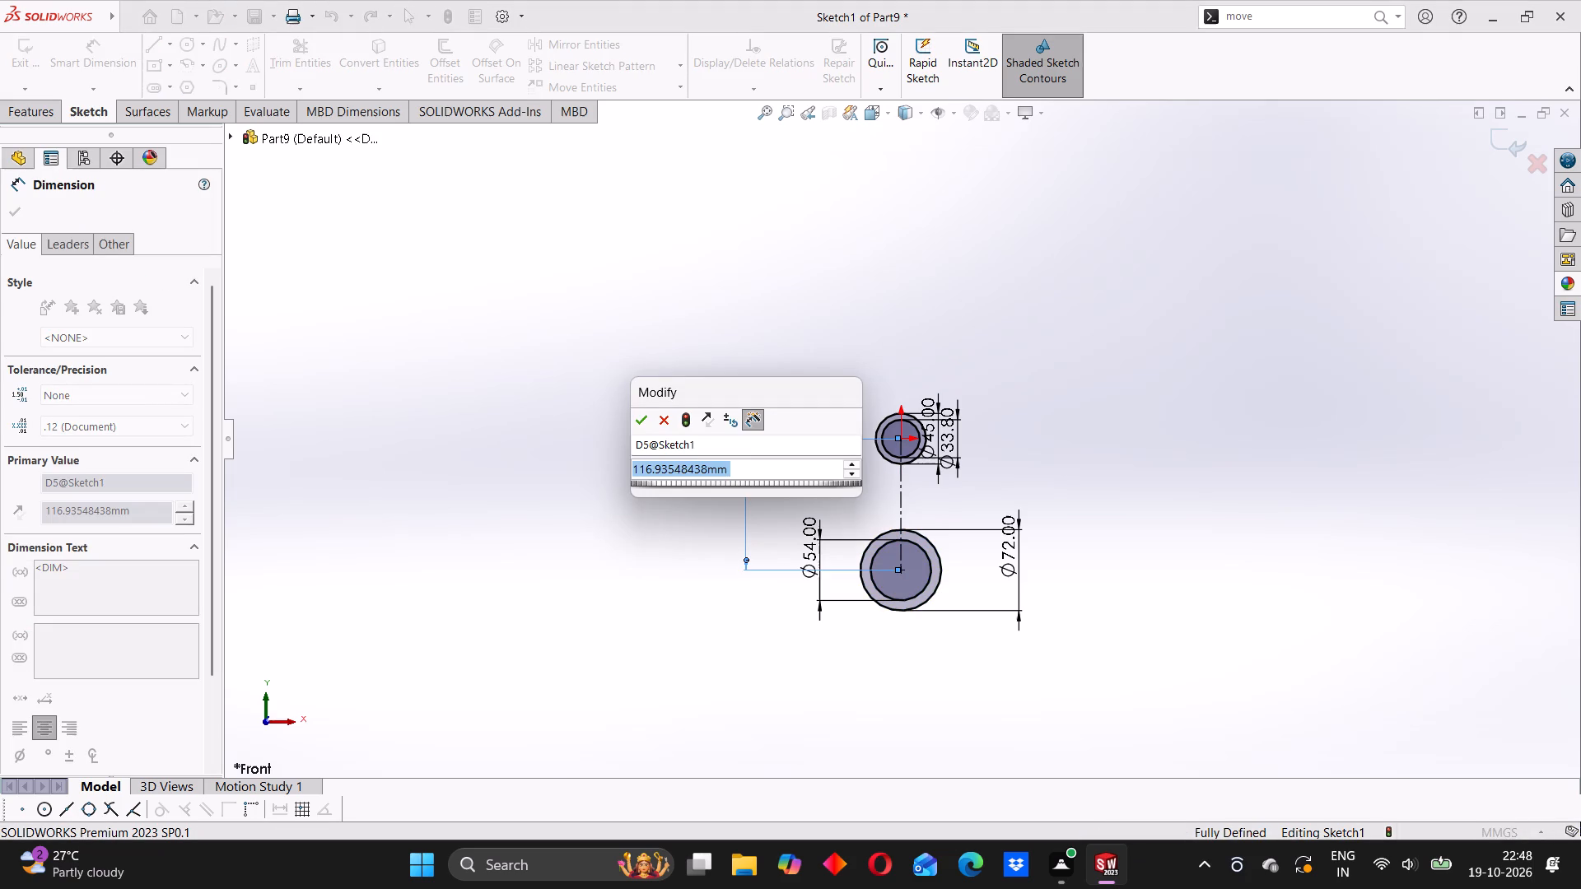
key(2)
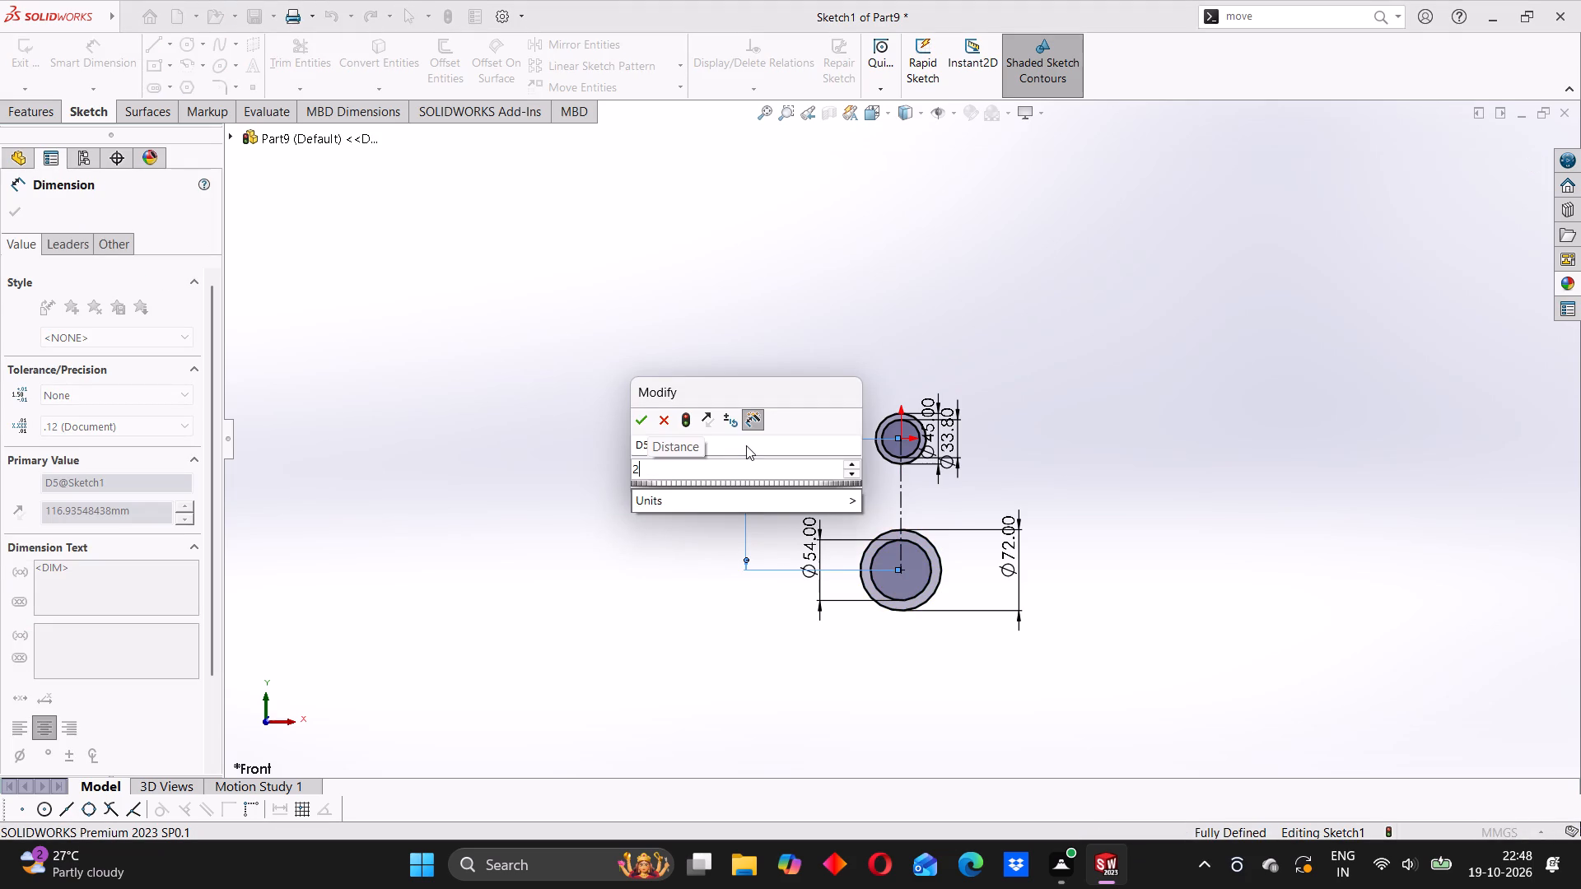
text(01.2)
key(Return)
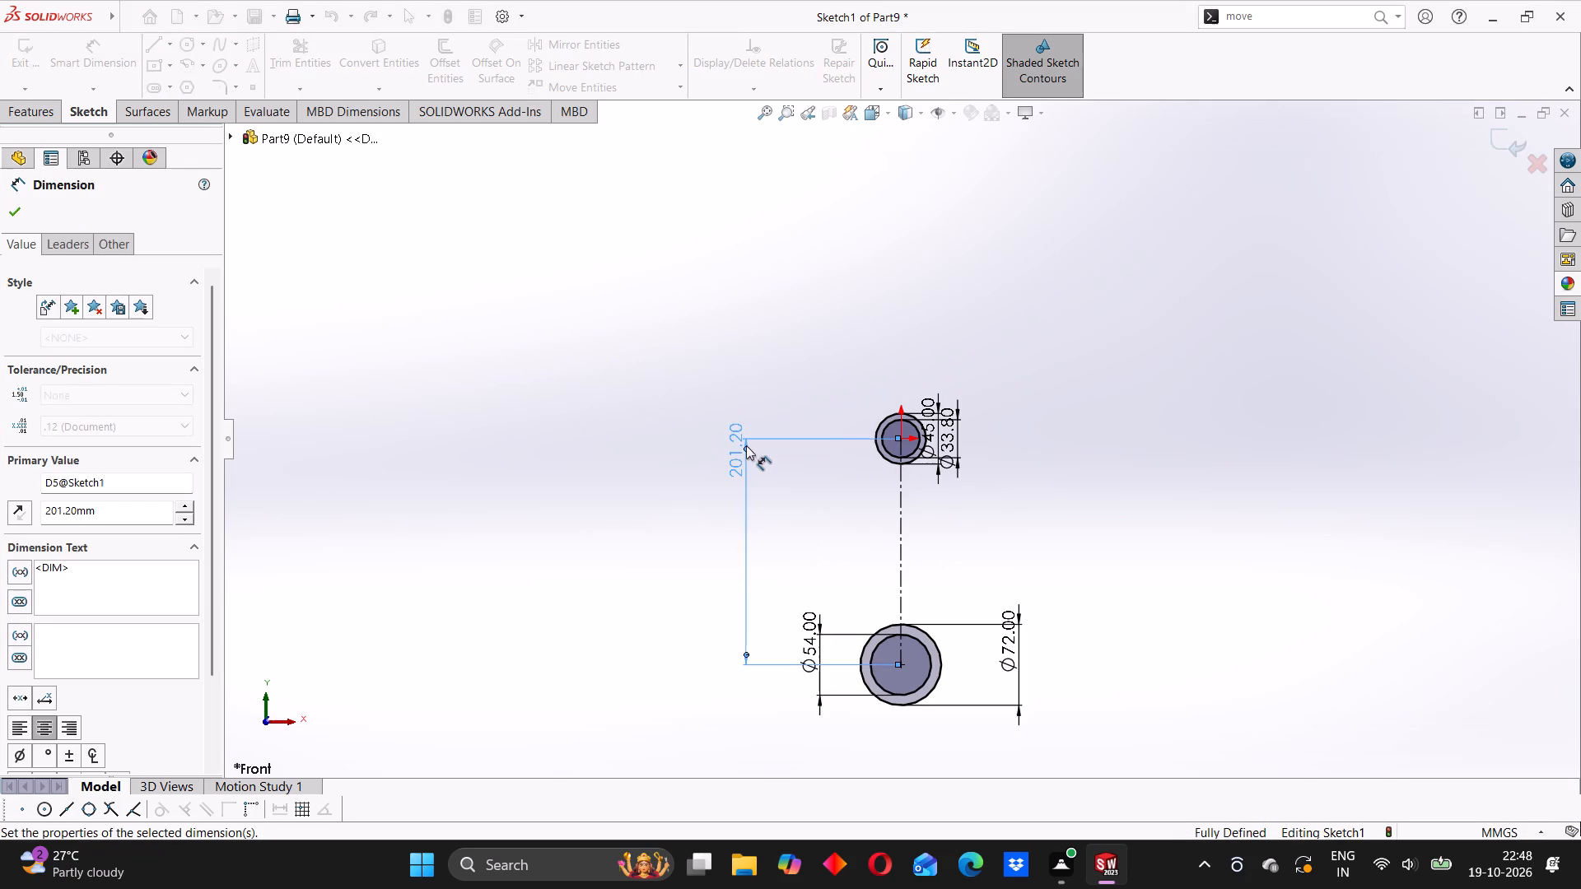
click(606, 491)
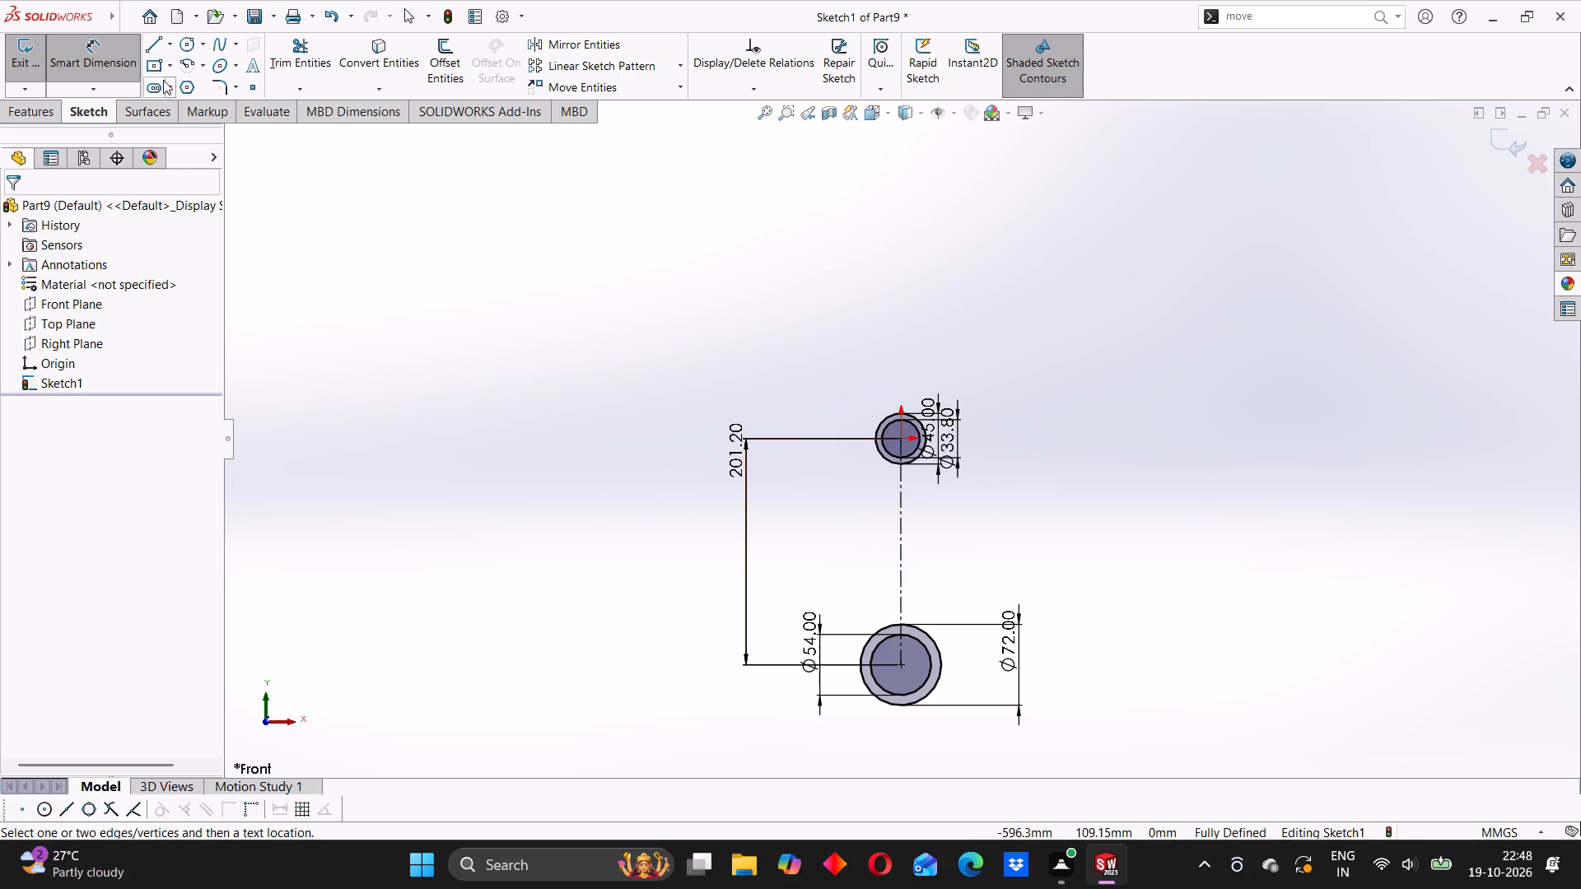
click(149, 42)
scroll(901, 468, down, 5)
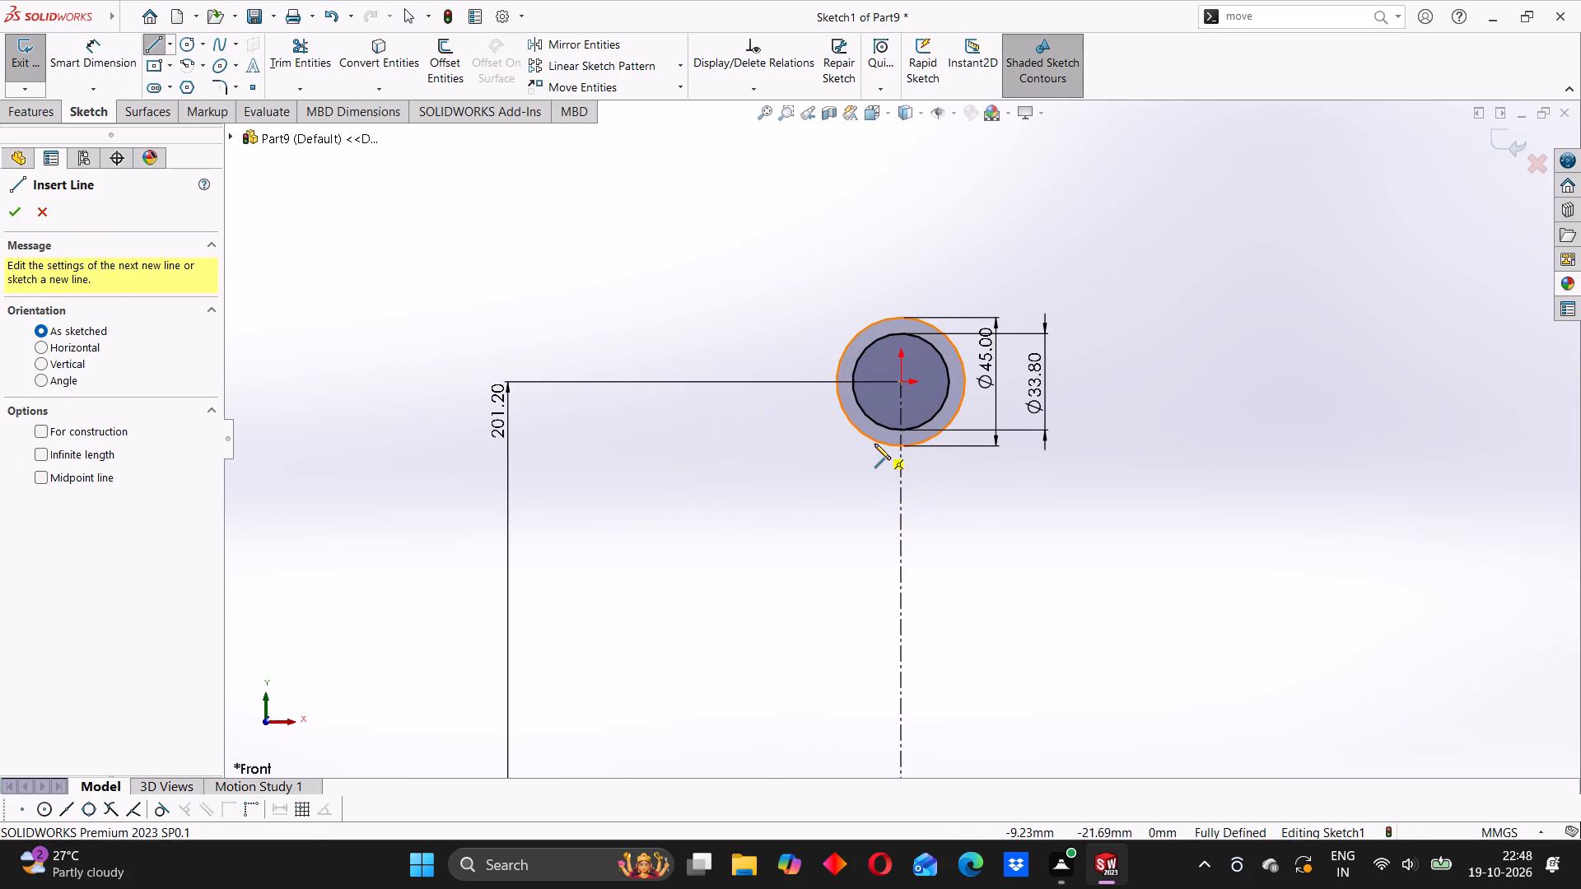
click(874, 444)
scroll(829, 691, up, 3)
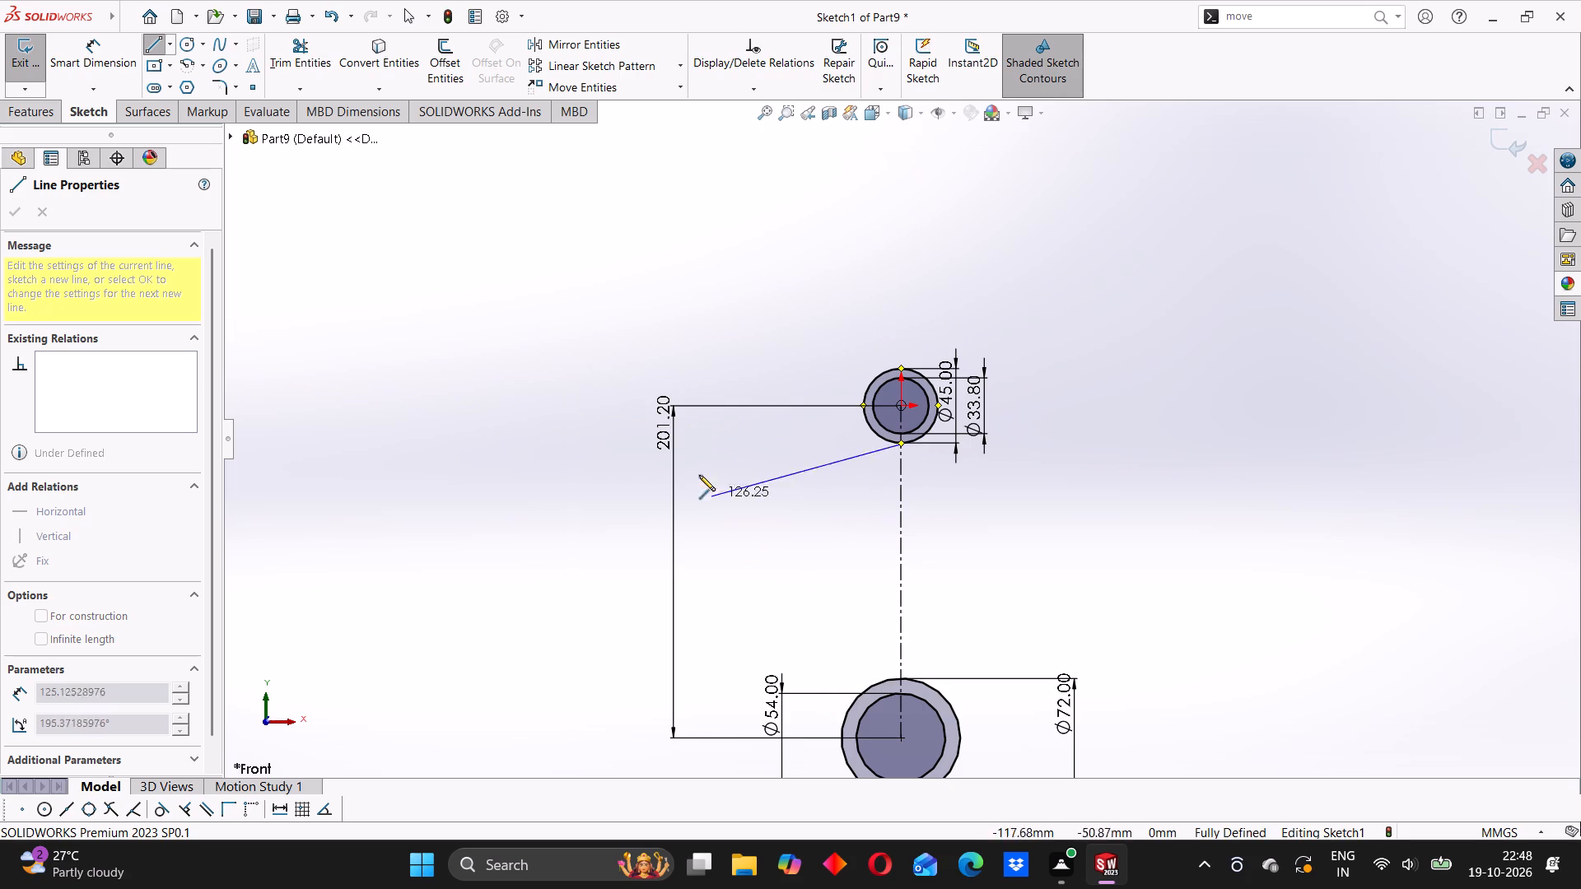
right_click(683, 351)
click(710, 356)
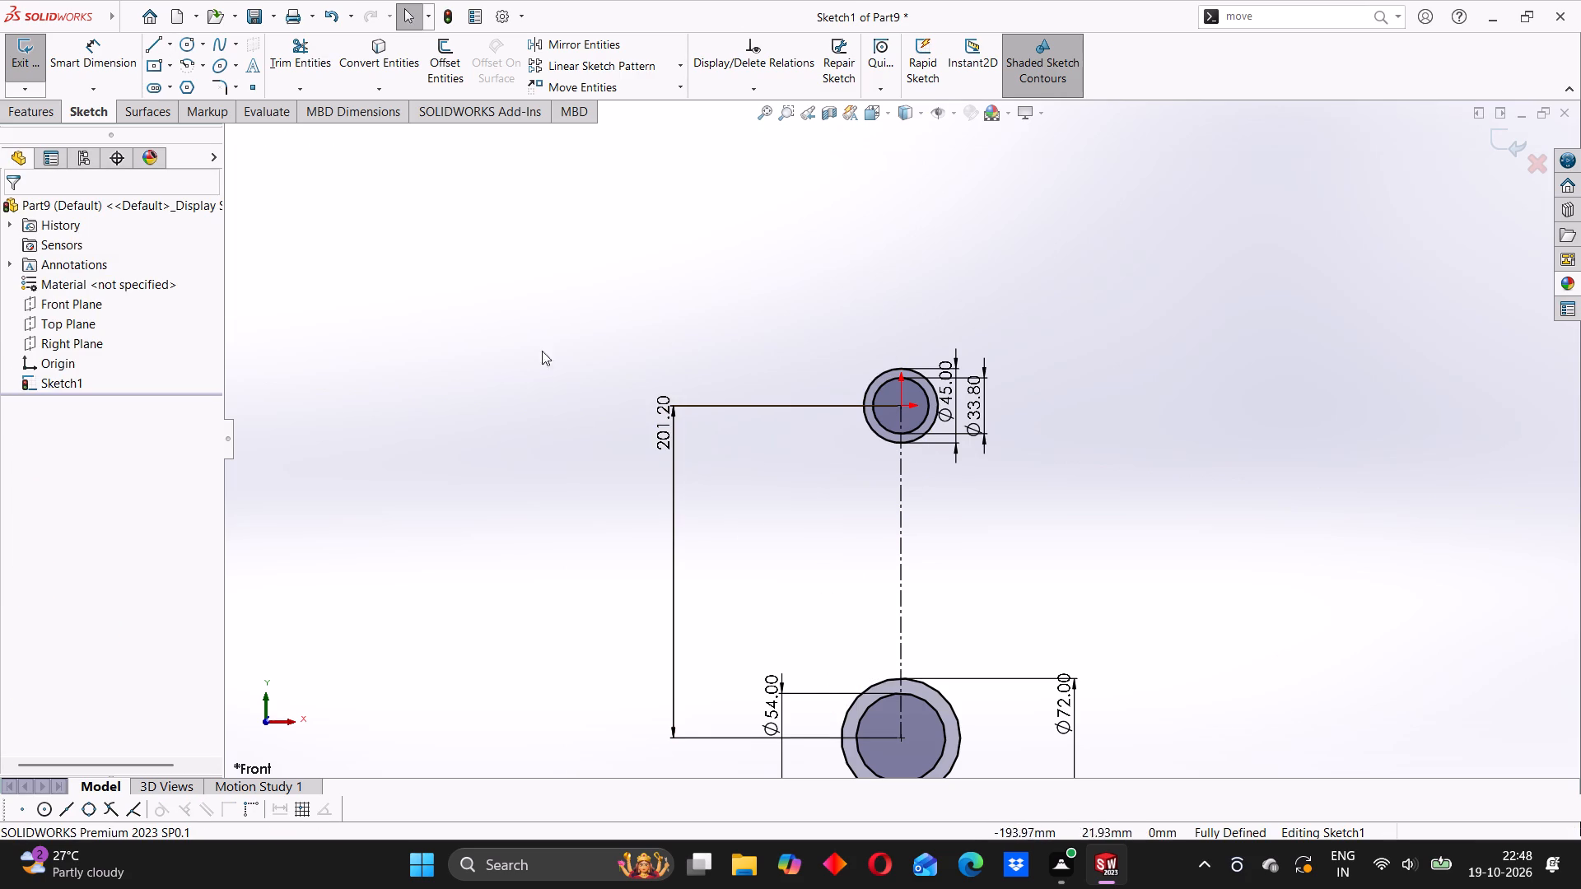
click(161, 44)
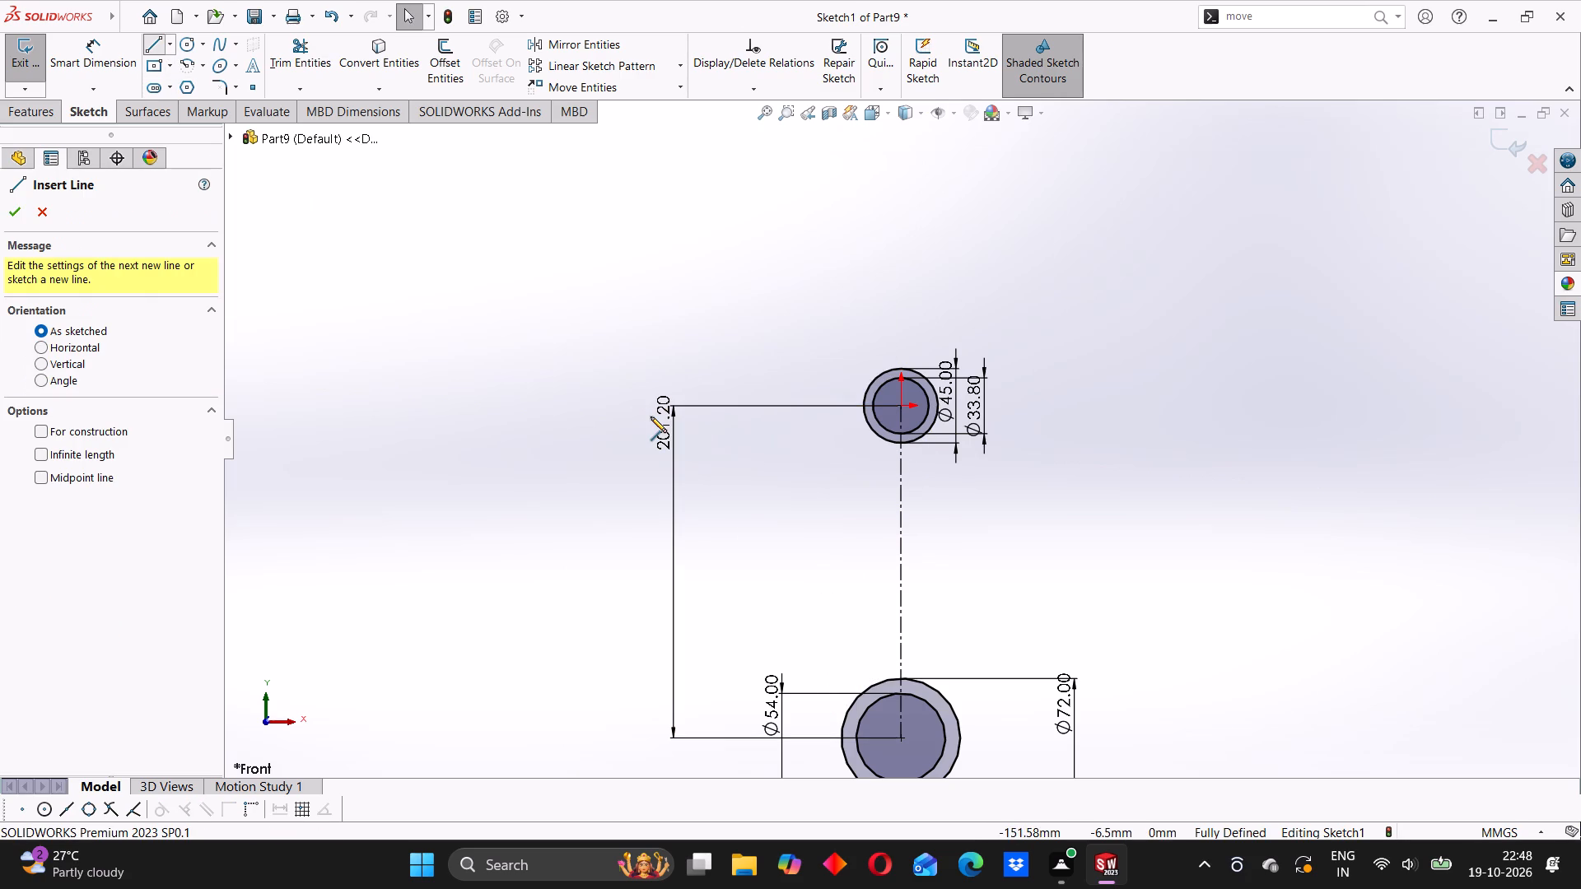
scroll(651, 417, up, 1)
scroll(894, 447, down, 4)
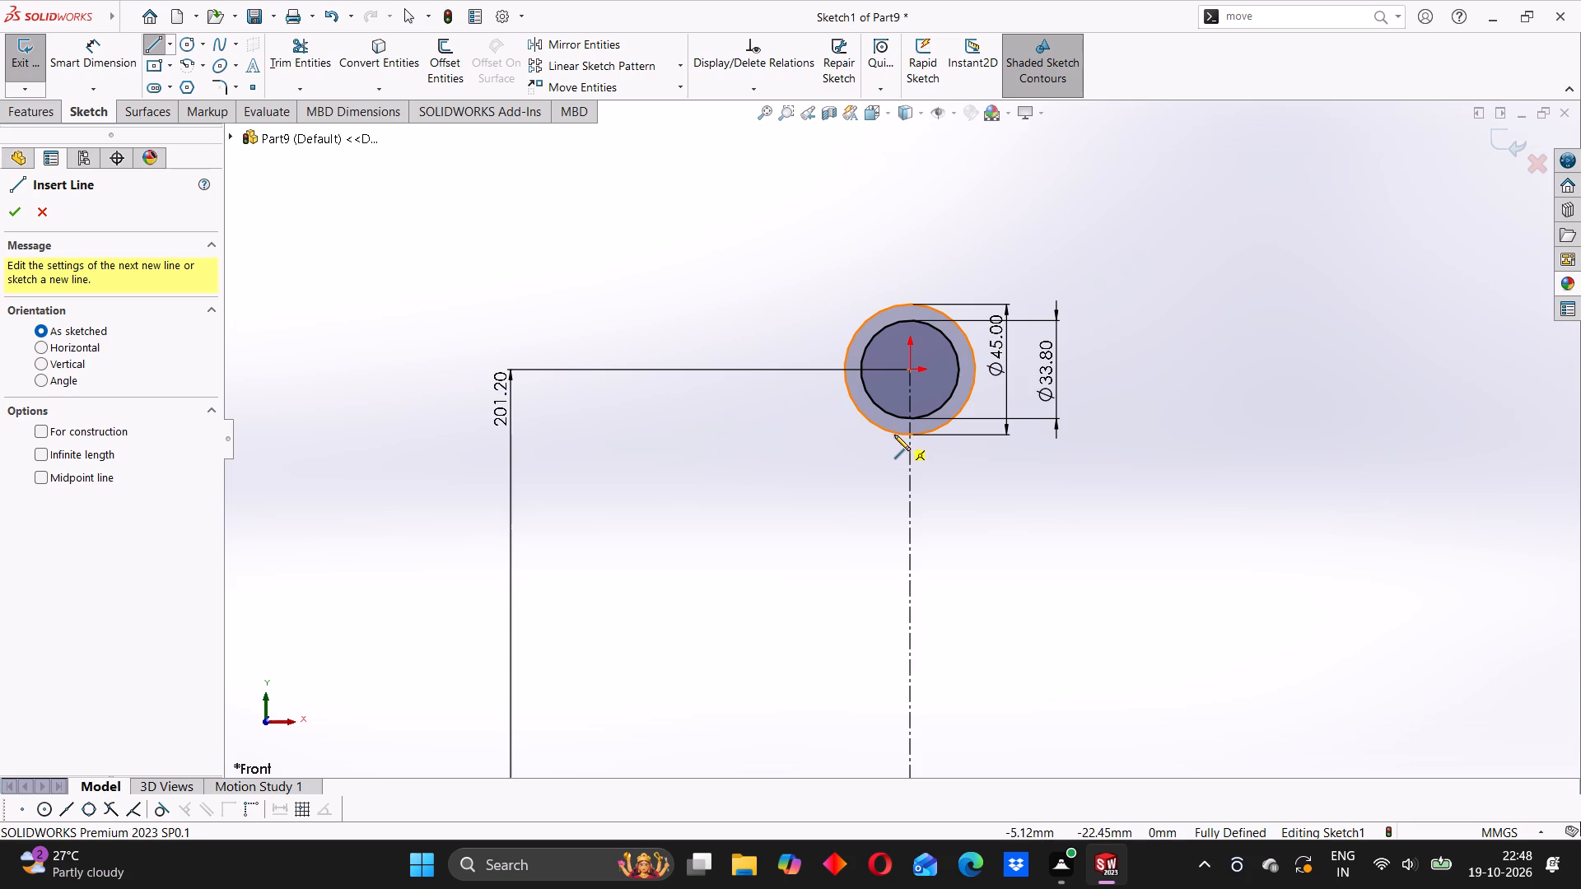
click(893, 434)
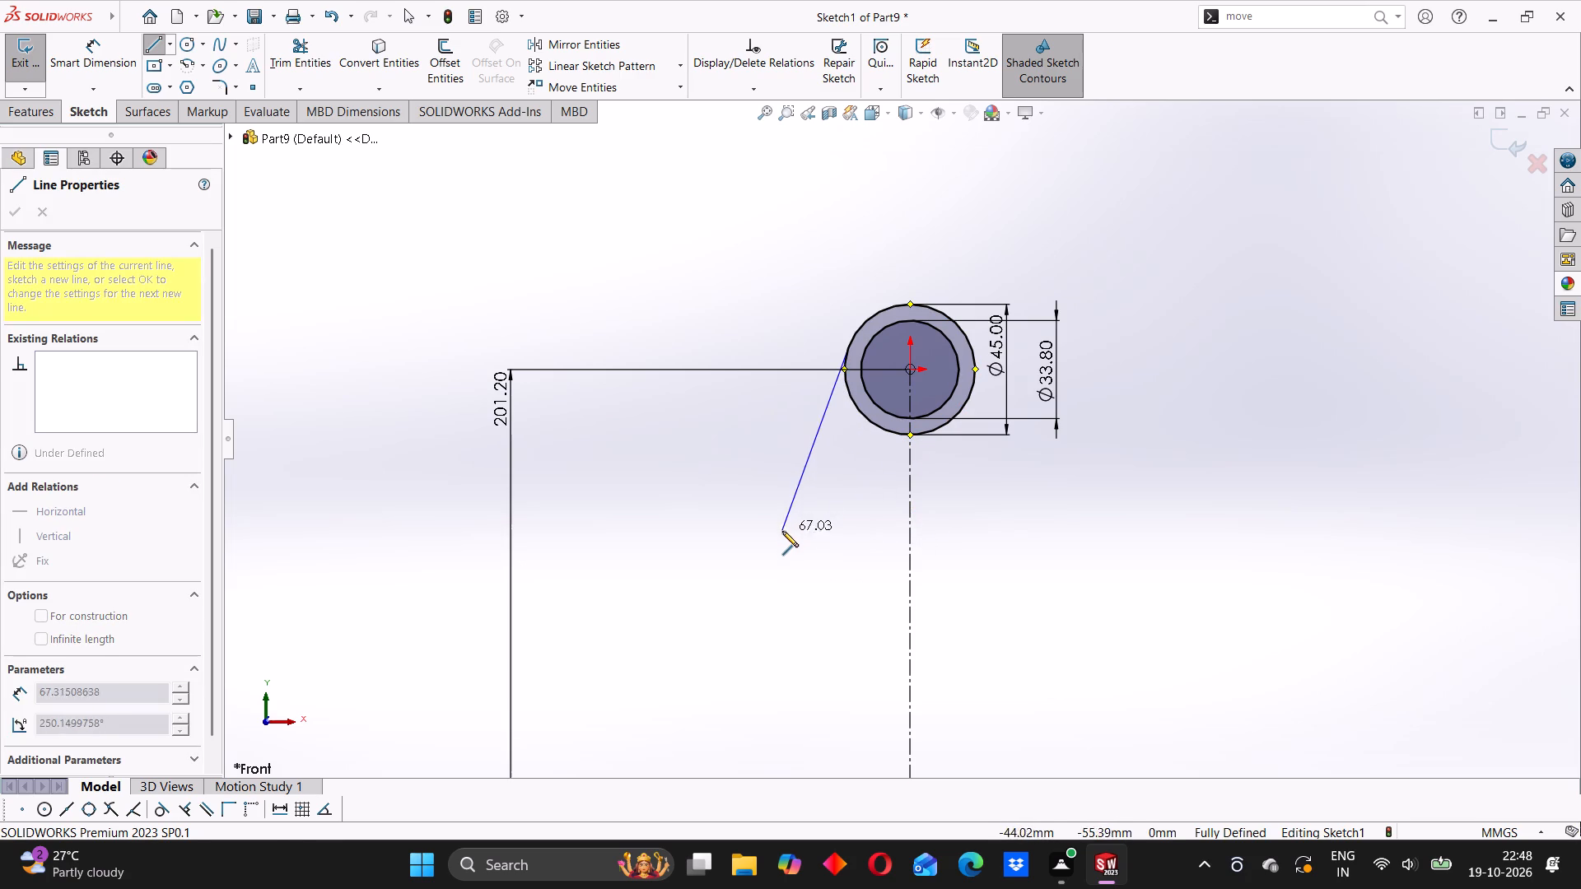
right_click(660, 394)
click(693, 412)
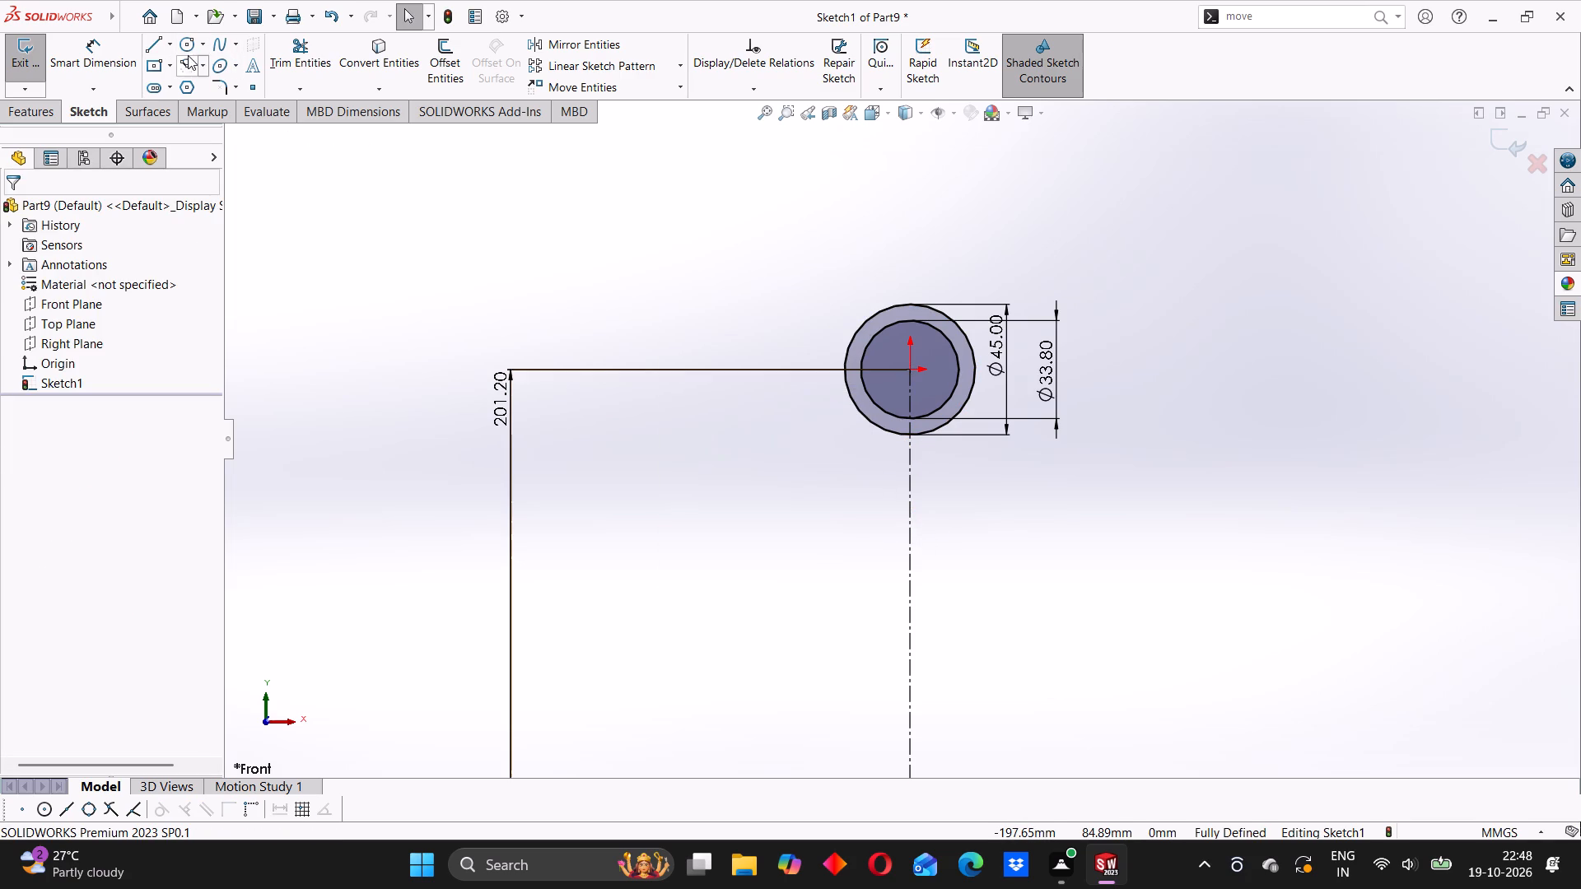
Sketch a slightly slanted line about 148 mm long, left of the centreline, from the upper 45 mm circle to the lower 72 mm circle.
click(152, 49)
scroll(861, 532, up, 1)
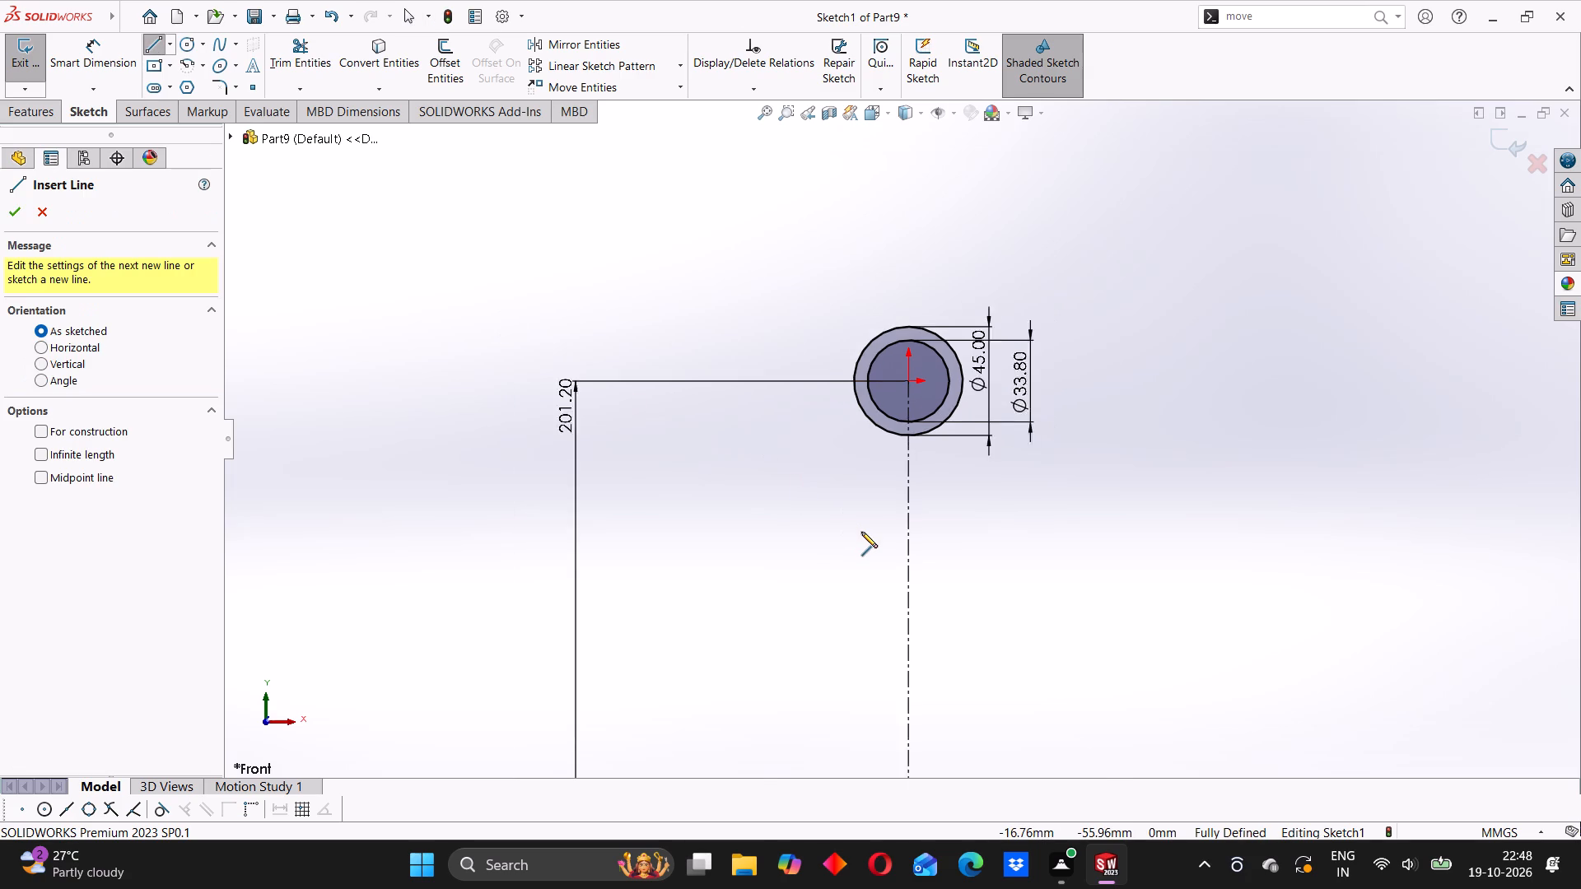
scroll(861, 532, up, 1)
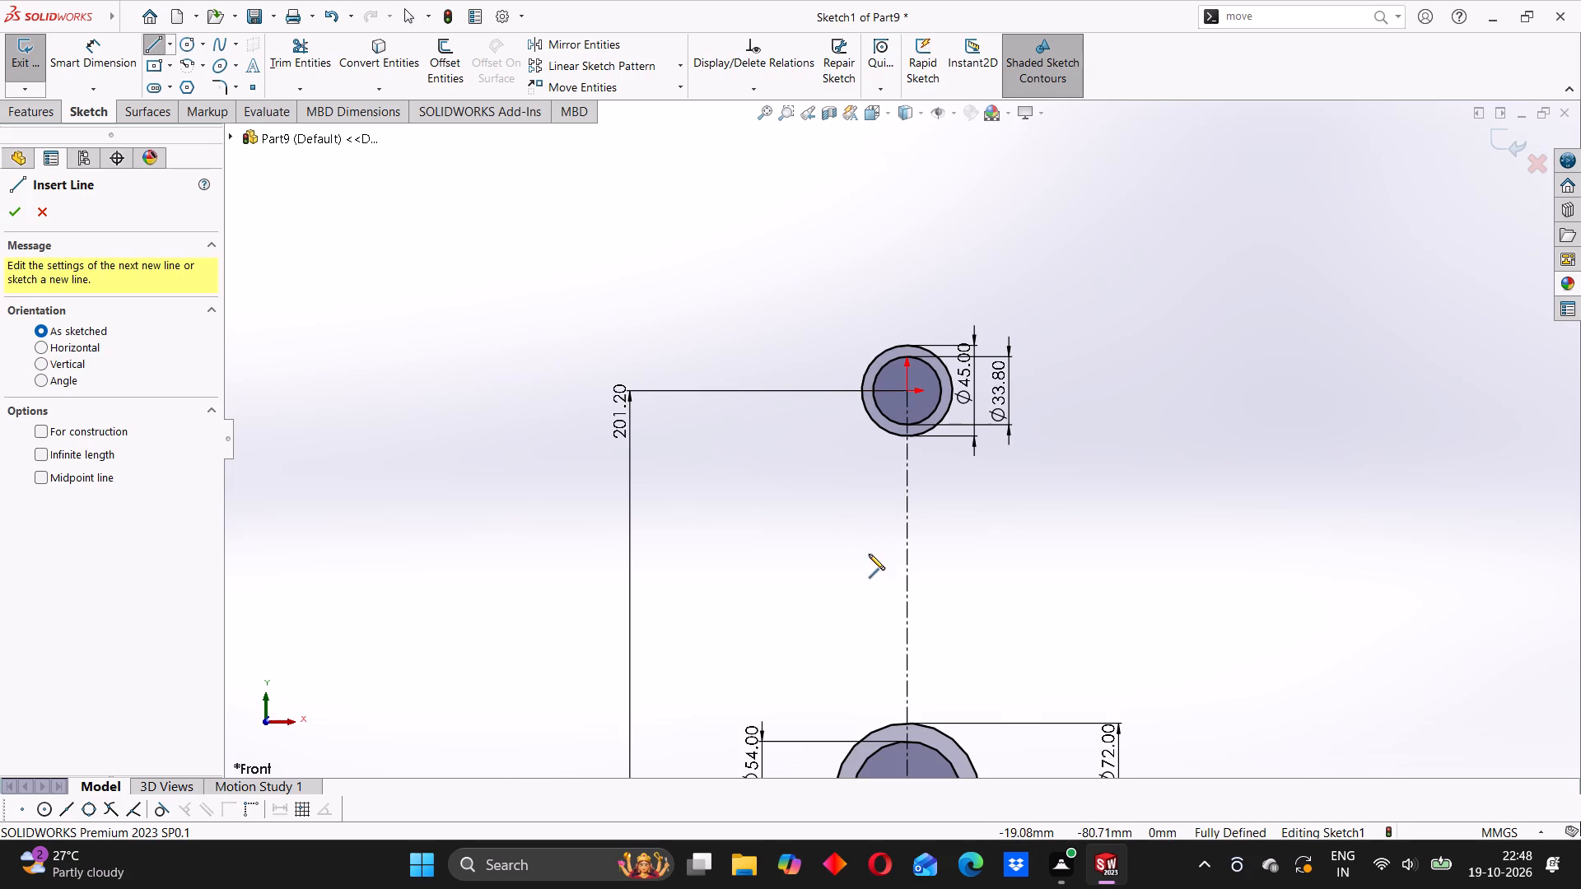
scroll(881, 558, up, 3)
scroll(898, 445, down, 2)
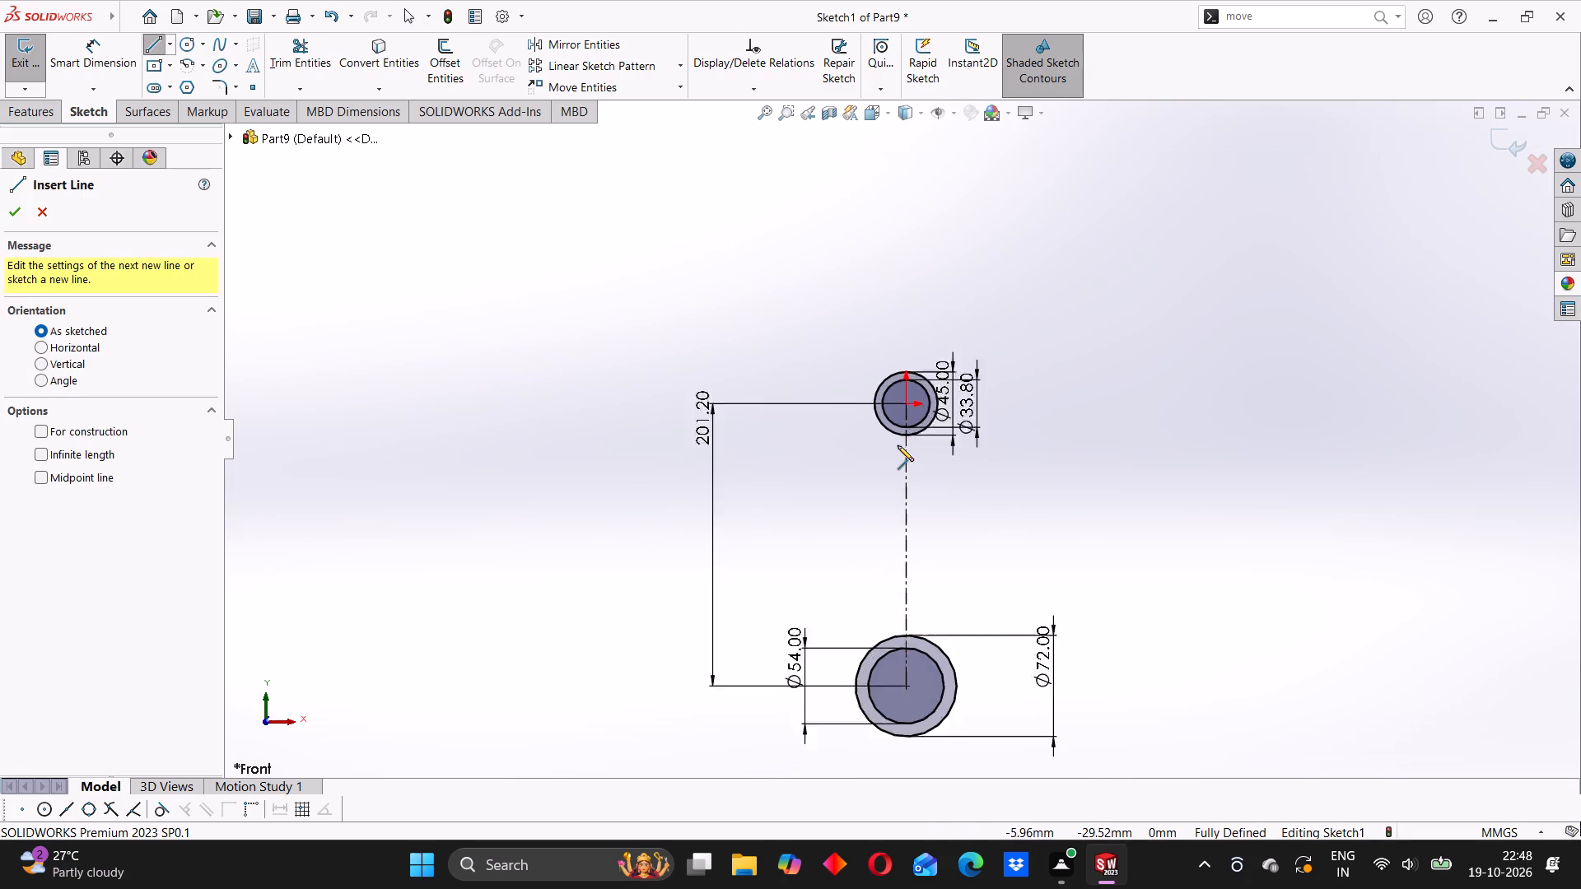
scroll(898, 445, down, 1)
scroll(898, 446, up, 3)
scroll(887, 459, down, 2)
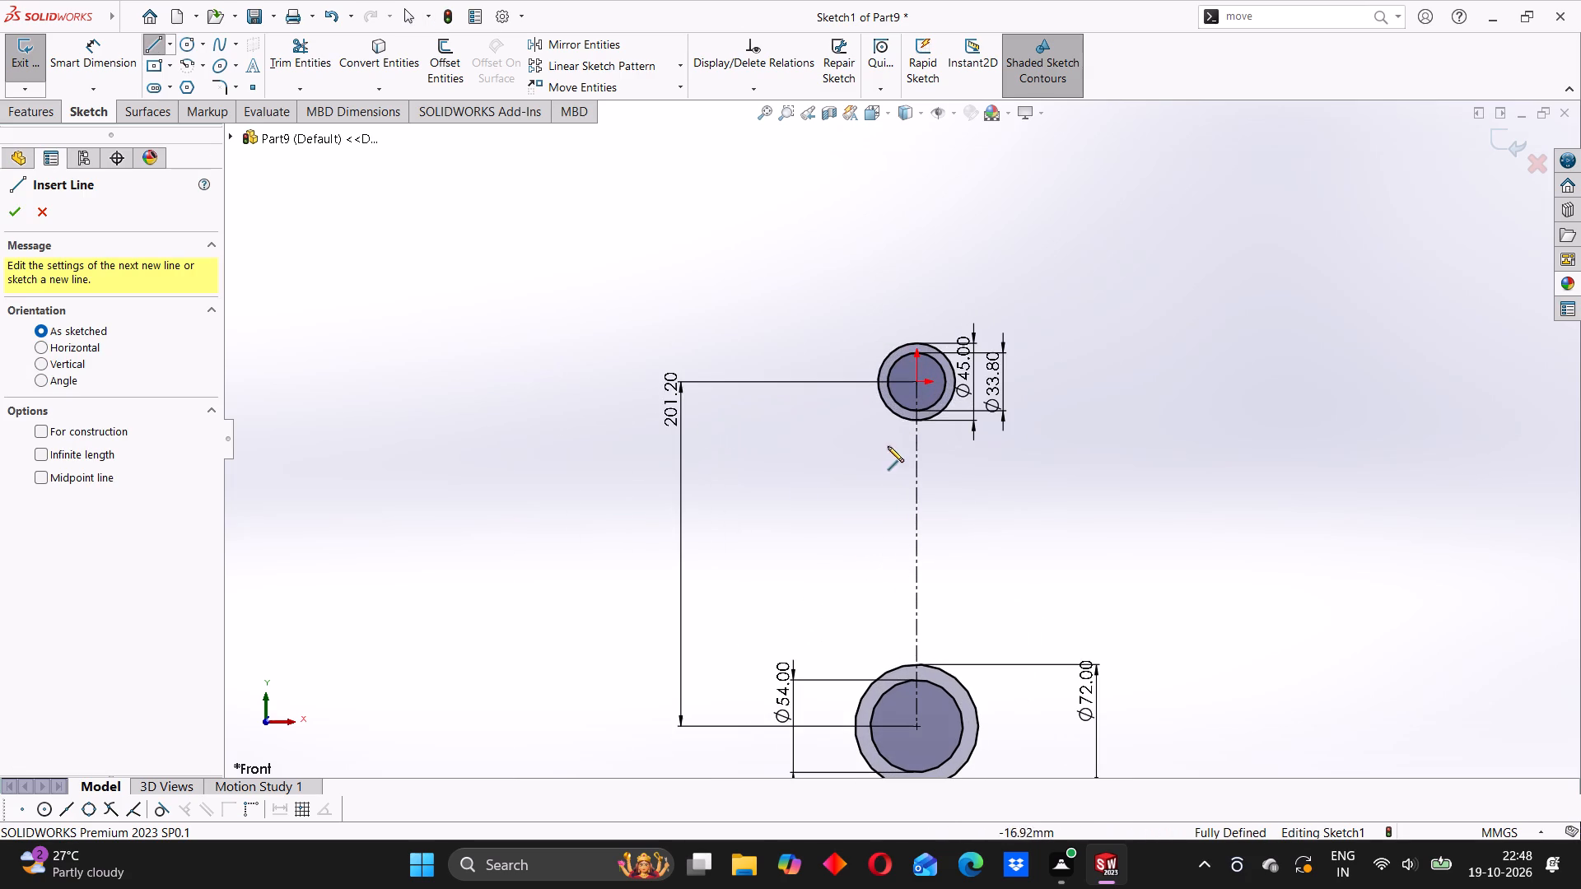
click(902, 417)
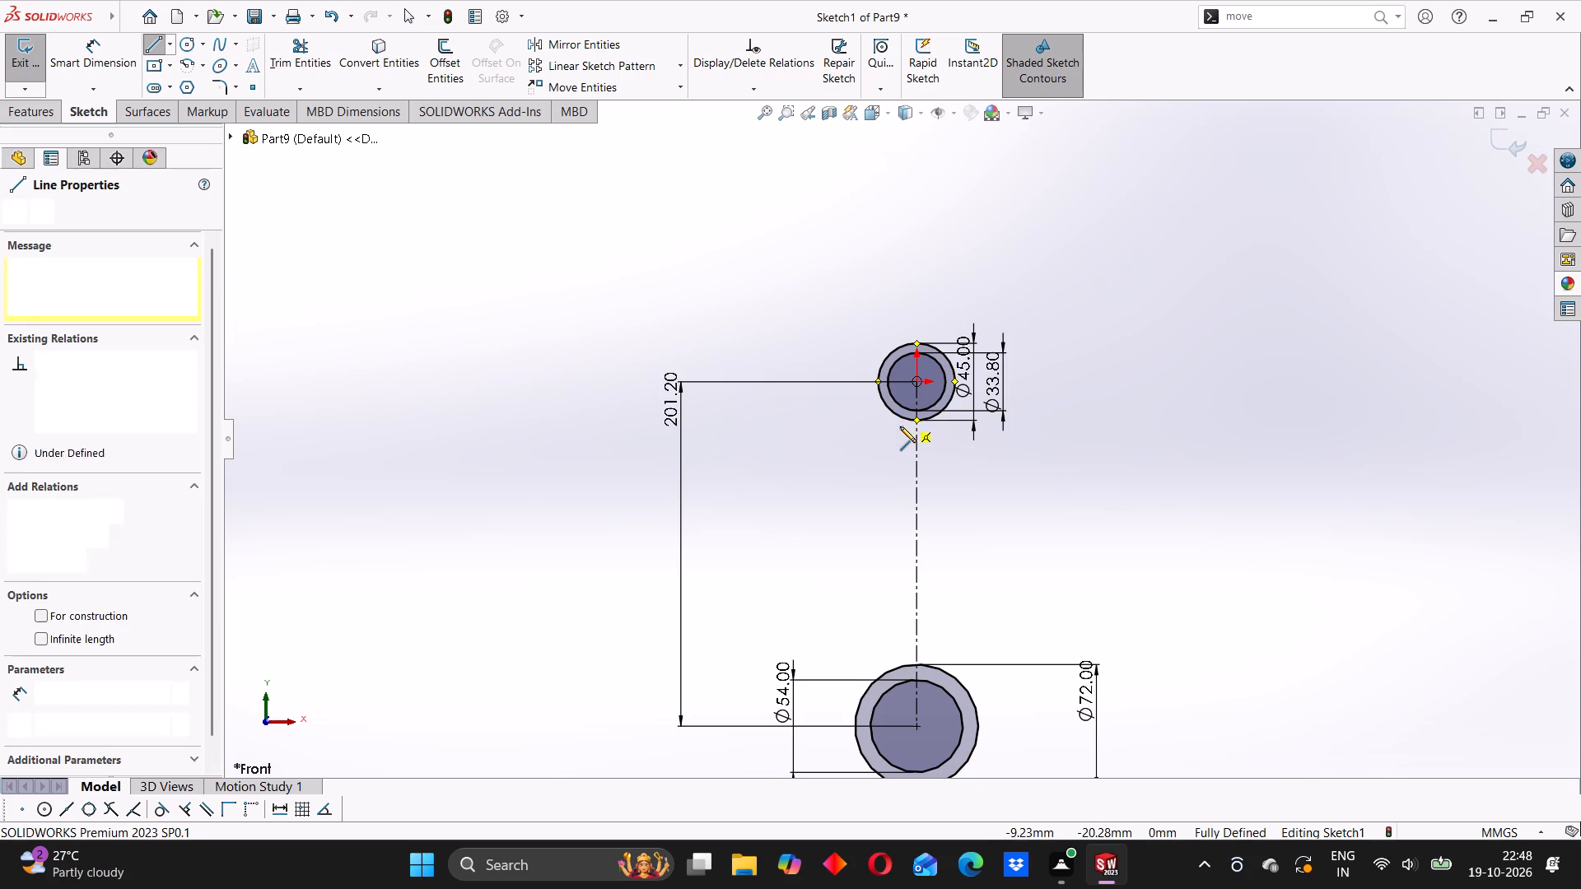
click(891, 670)
right_click(802, 506)
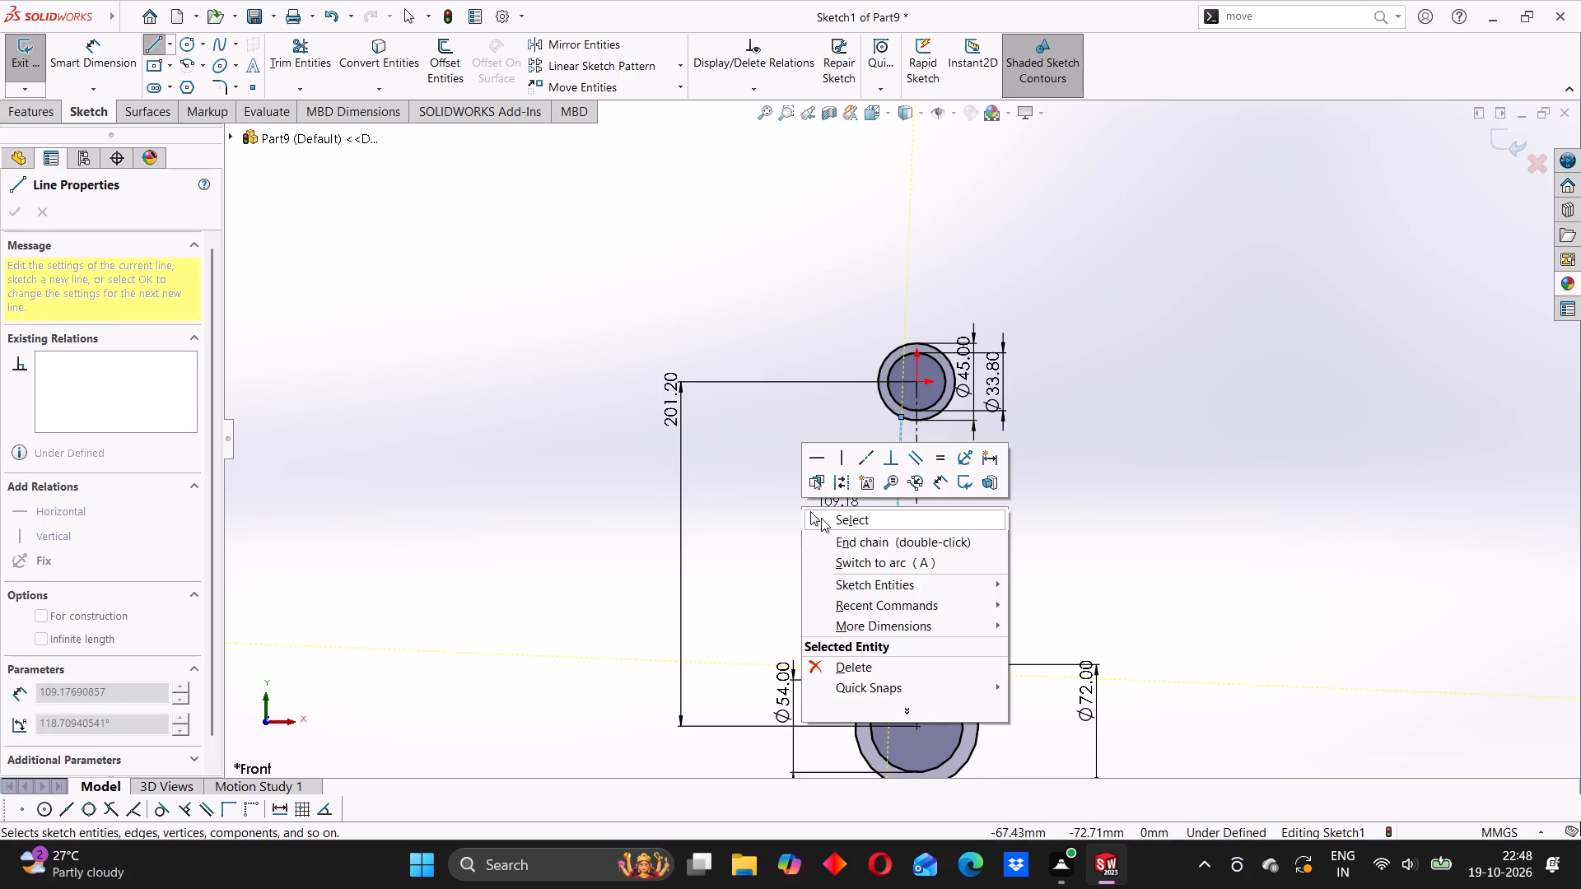
click(821, 518)
Mirror the slanted side line about the vertical construction line, keeping the original.
scroll(855, 510, down, 1)
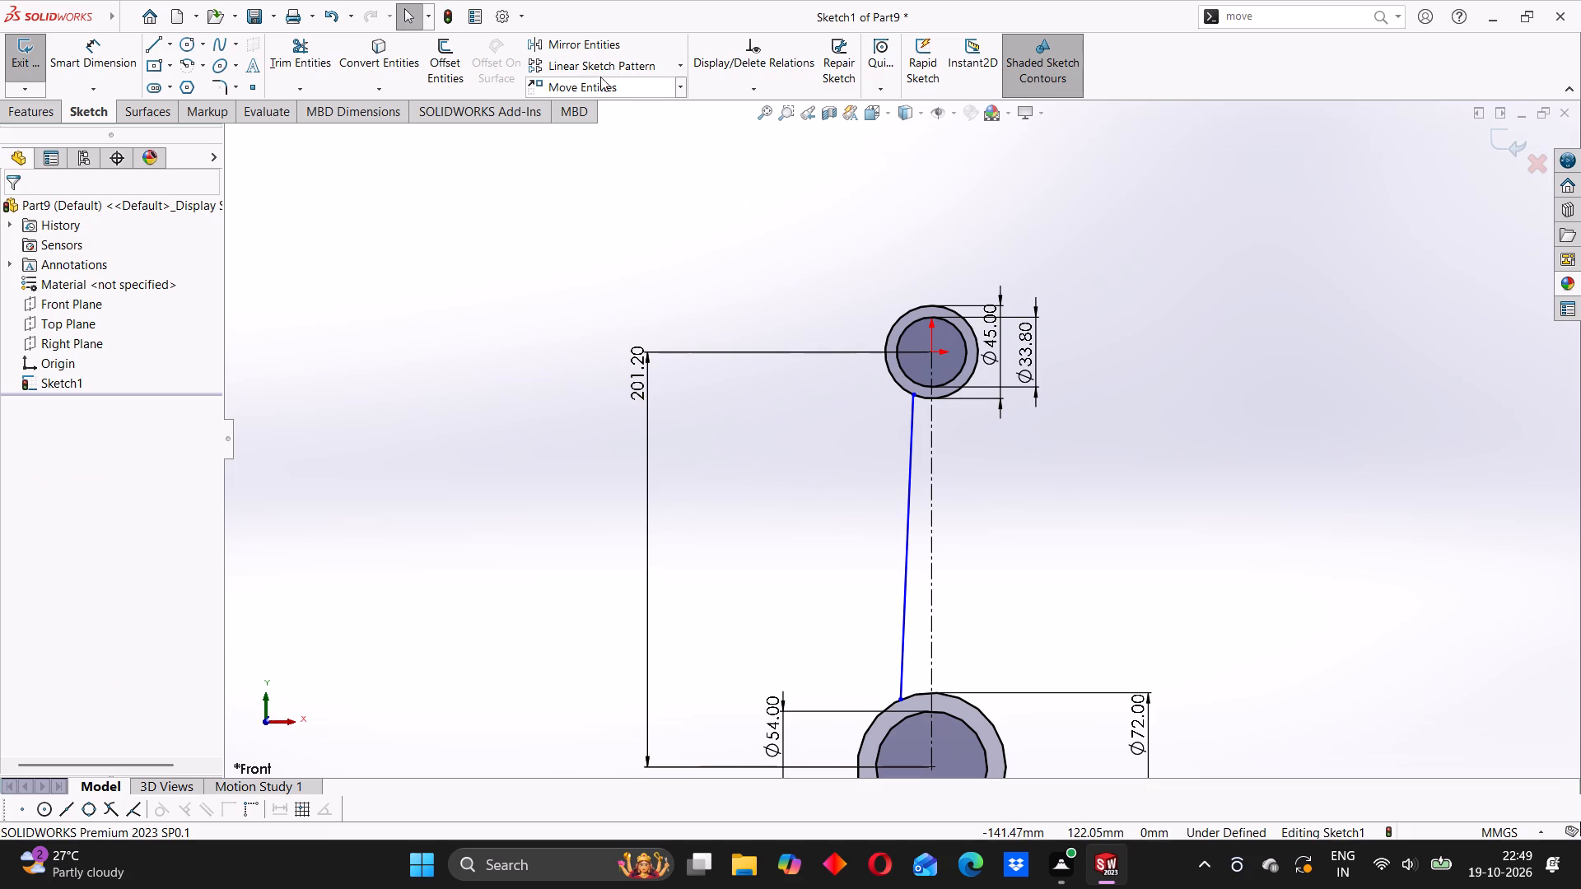
click(582, 46)
click(907, 527)
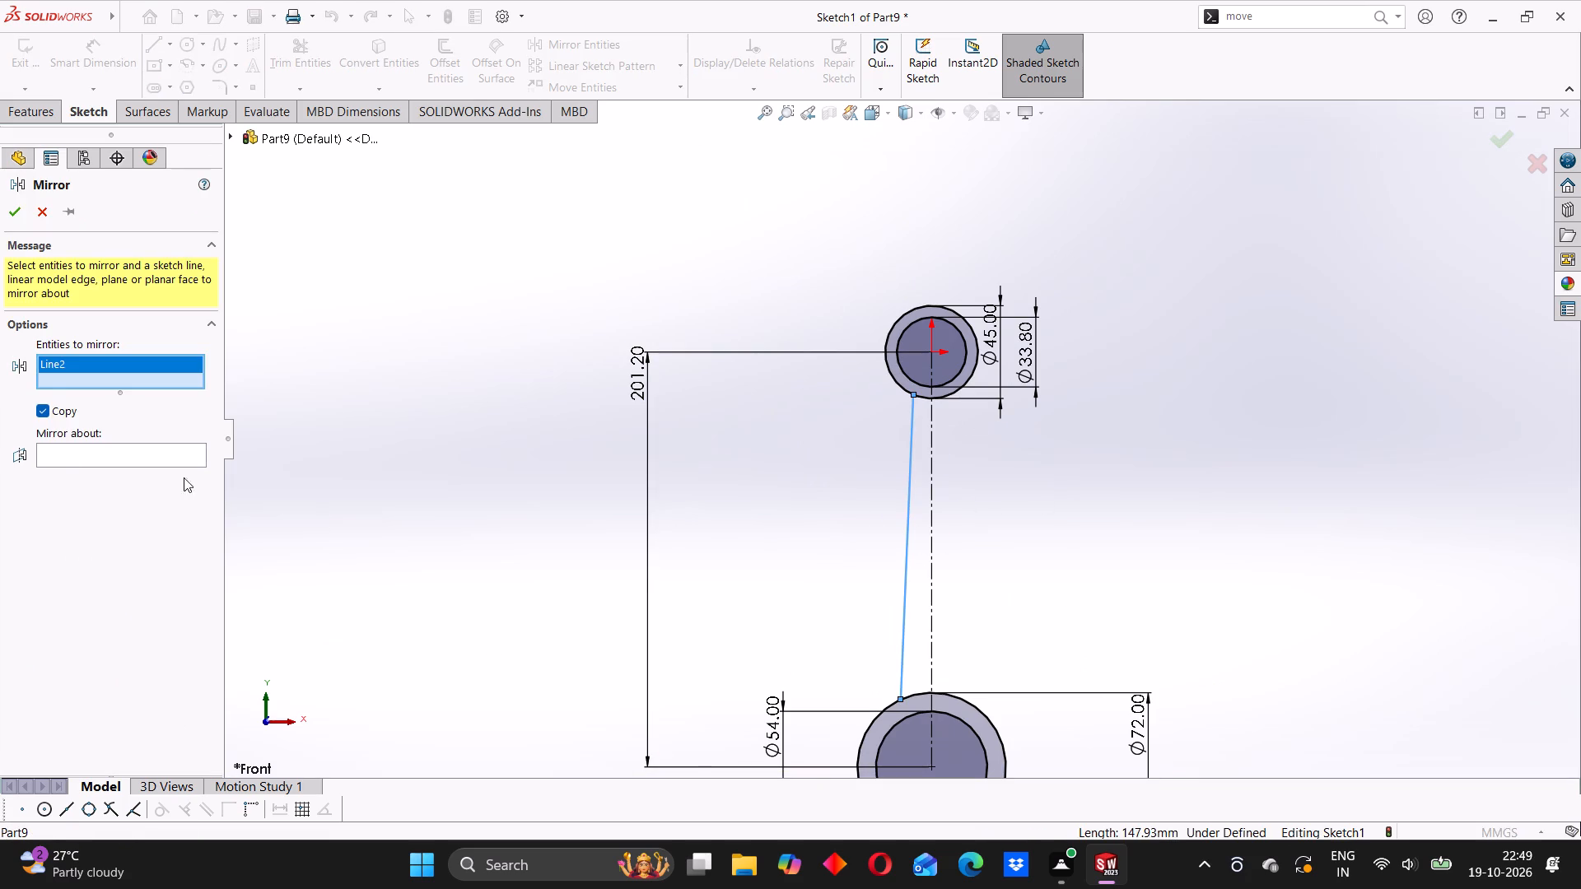
click(48, 450)
click(935, 484)
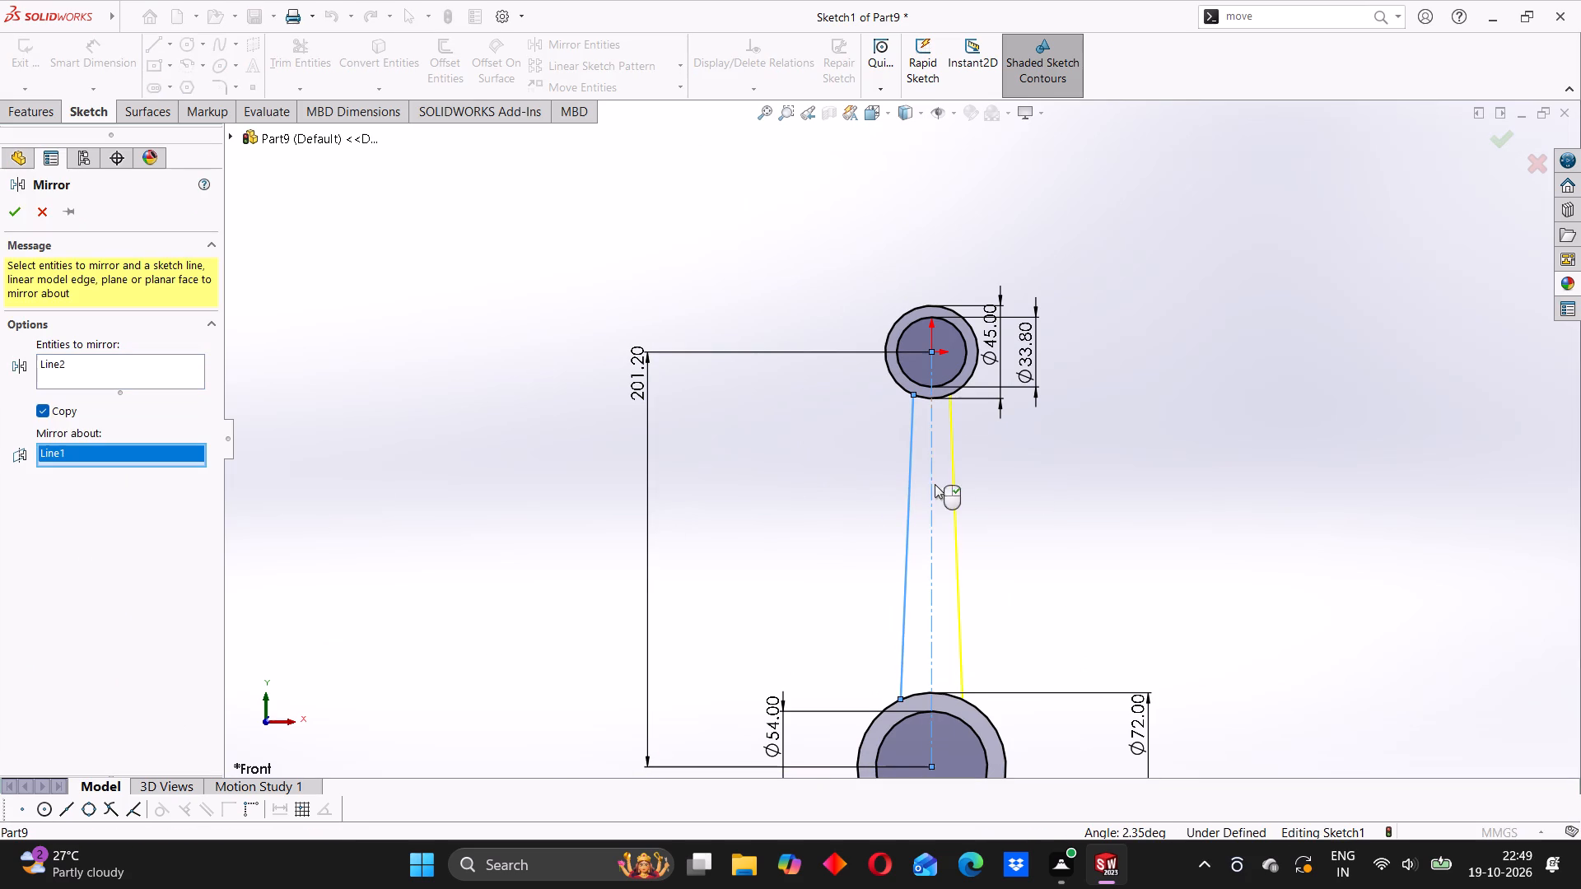
drag(16, 209, 47, 226)
click(775, 253)
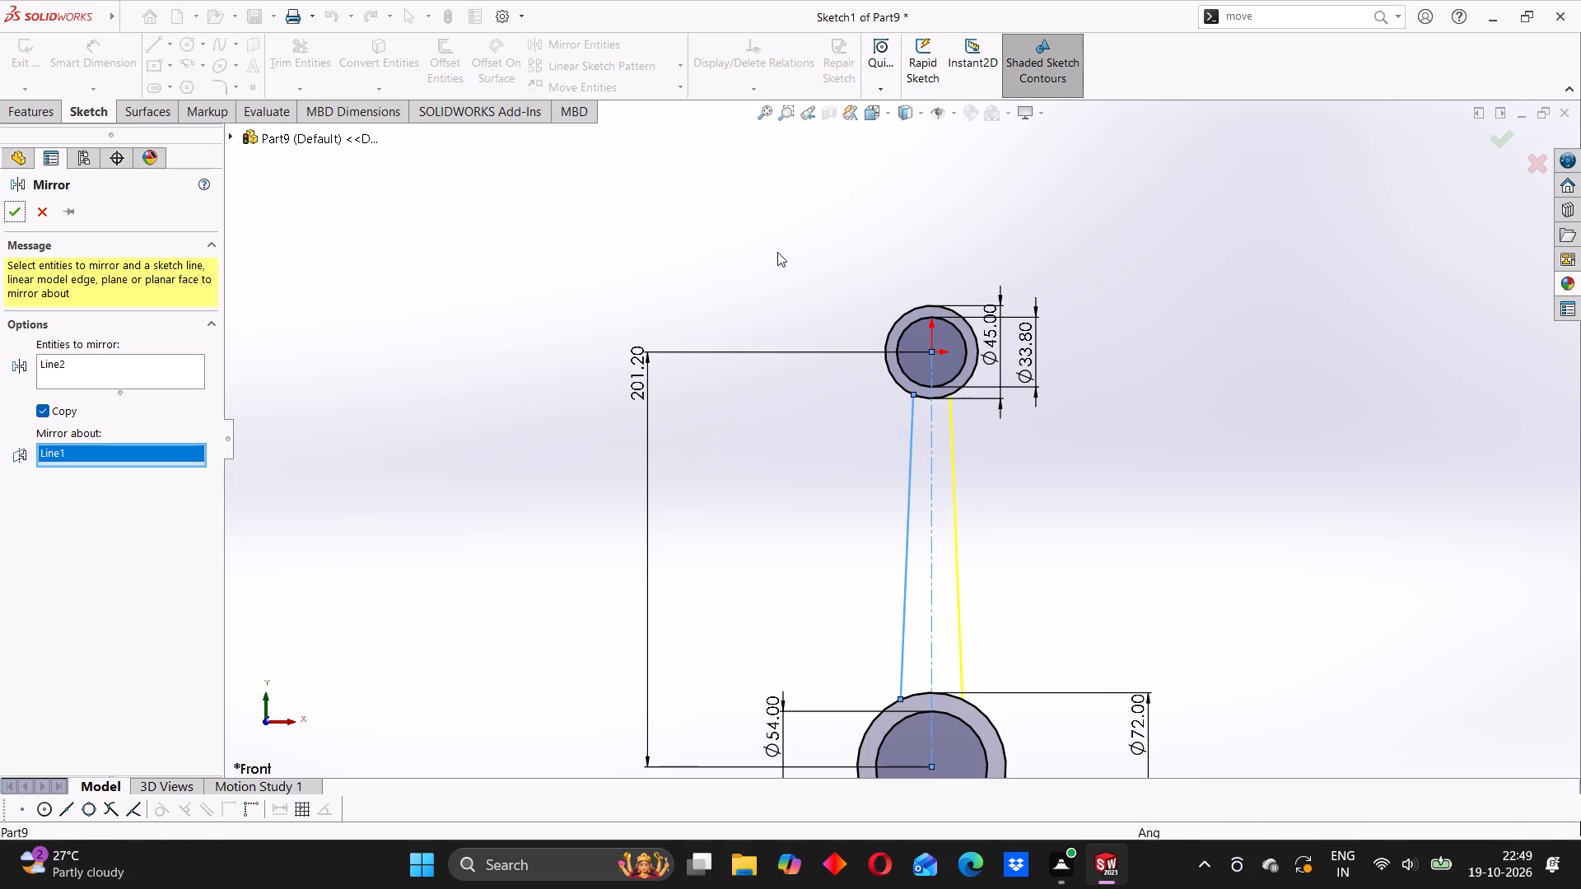
click(15, 212)
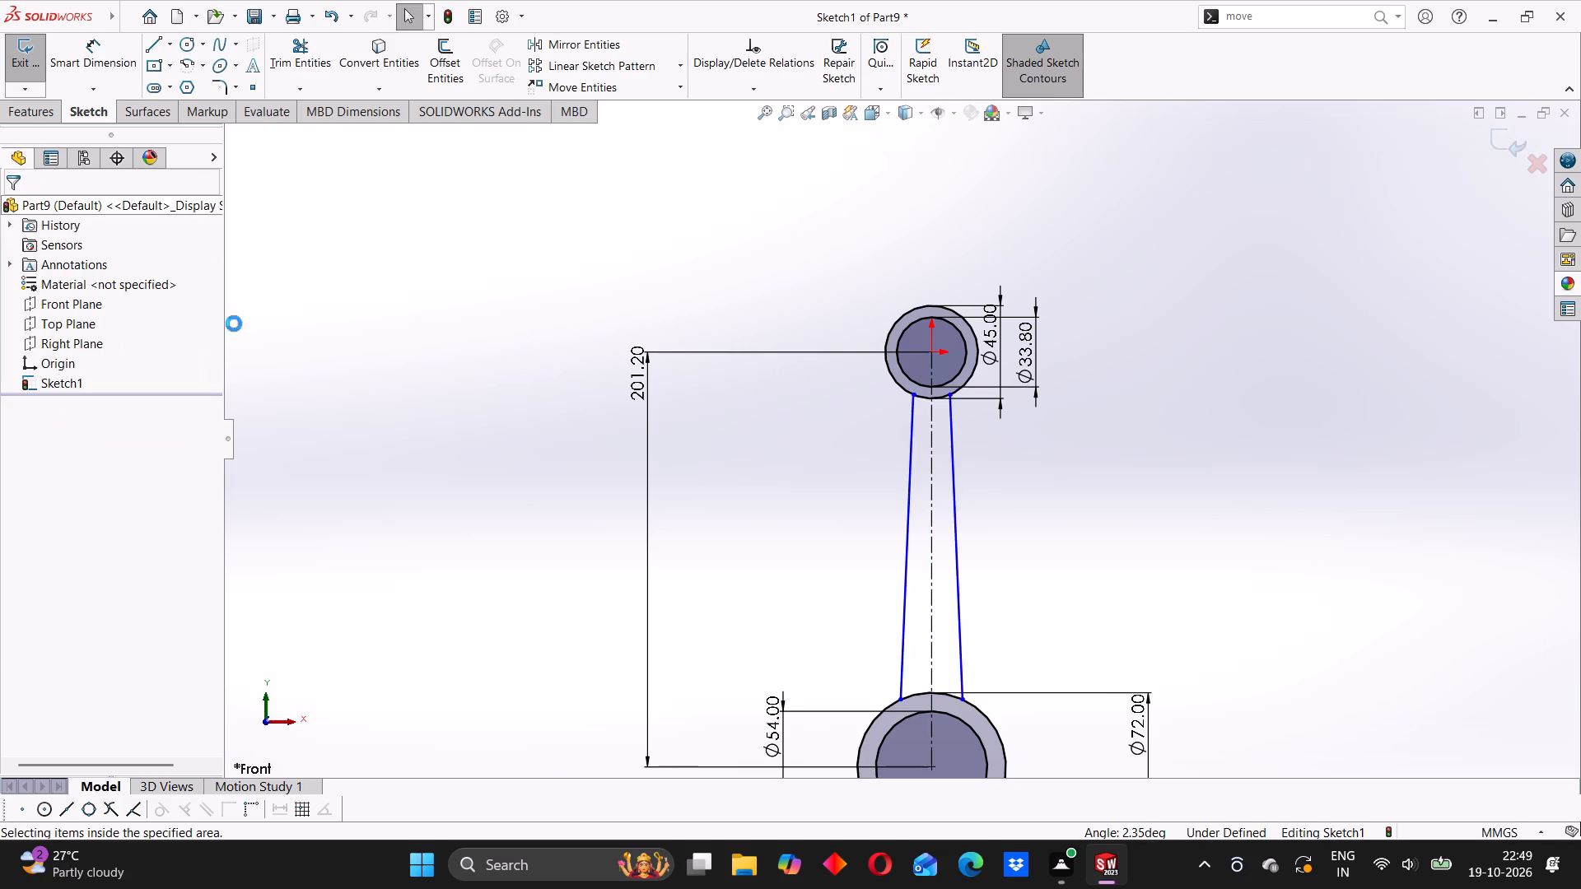
click(847, 483)
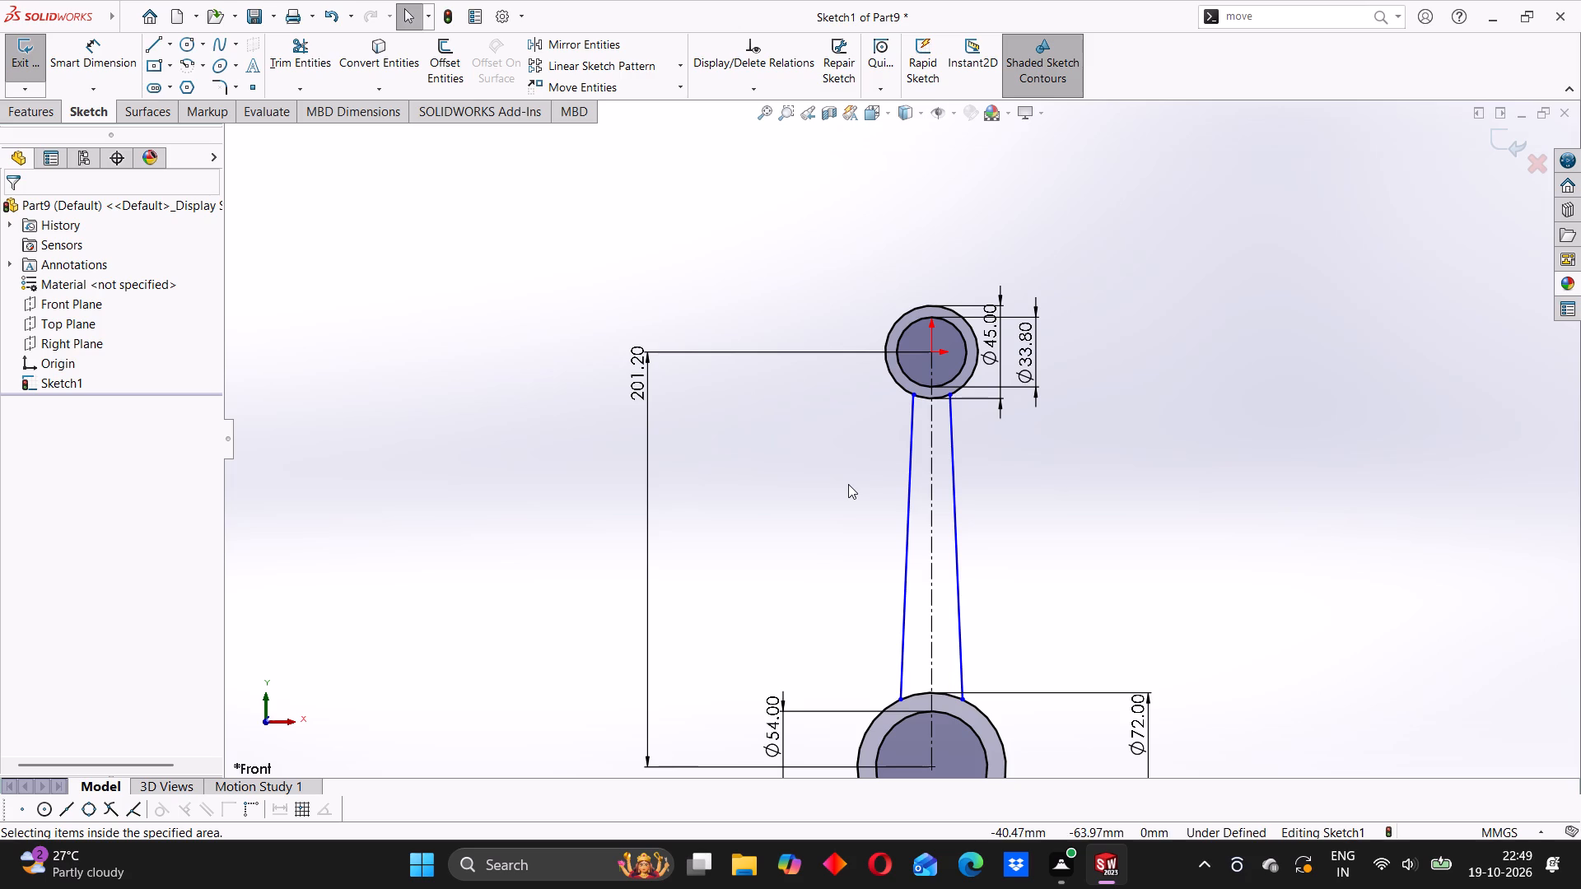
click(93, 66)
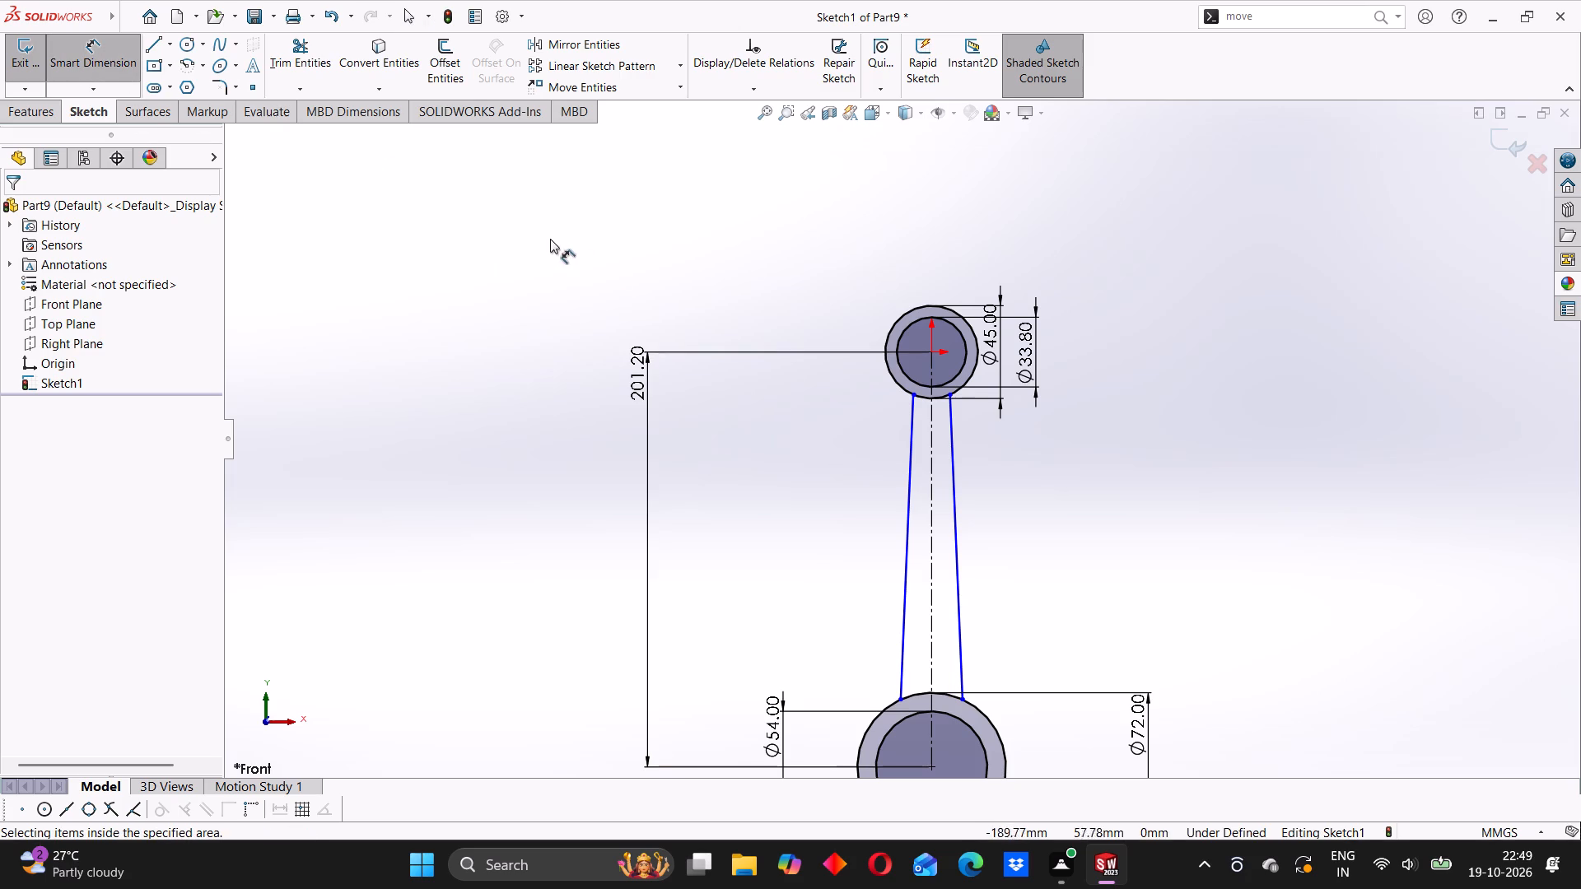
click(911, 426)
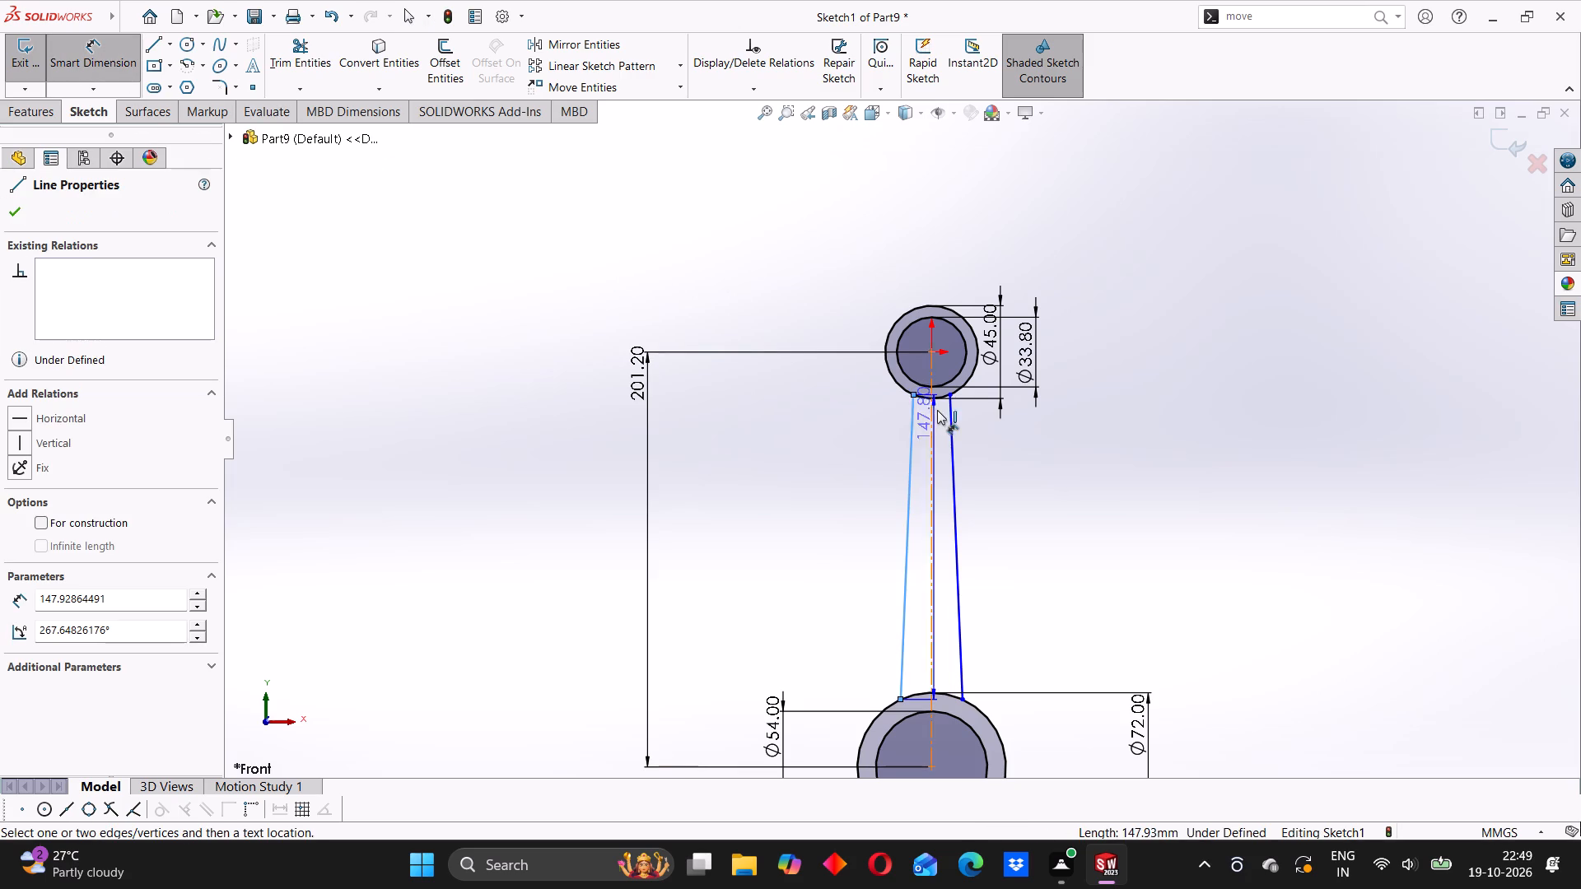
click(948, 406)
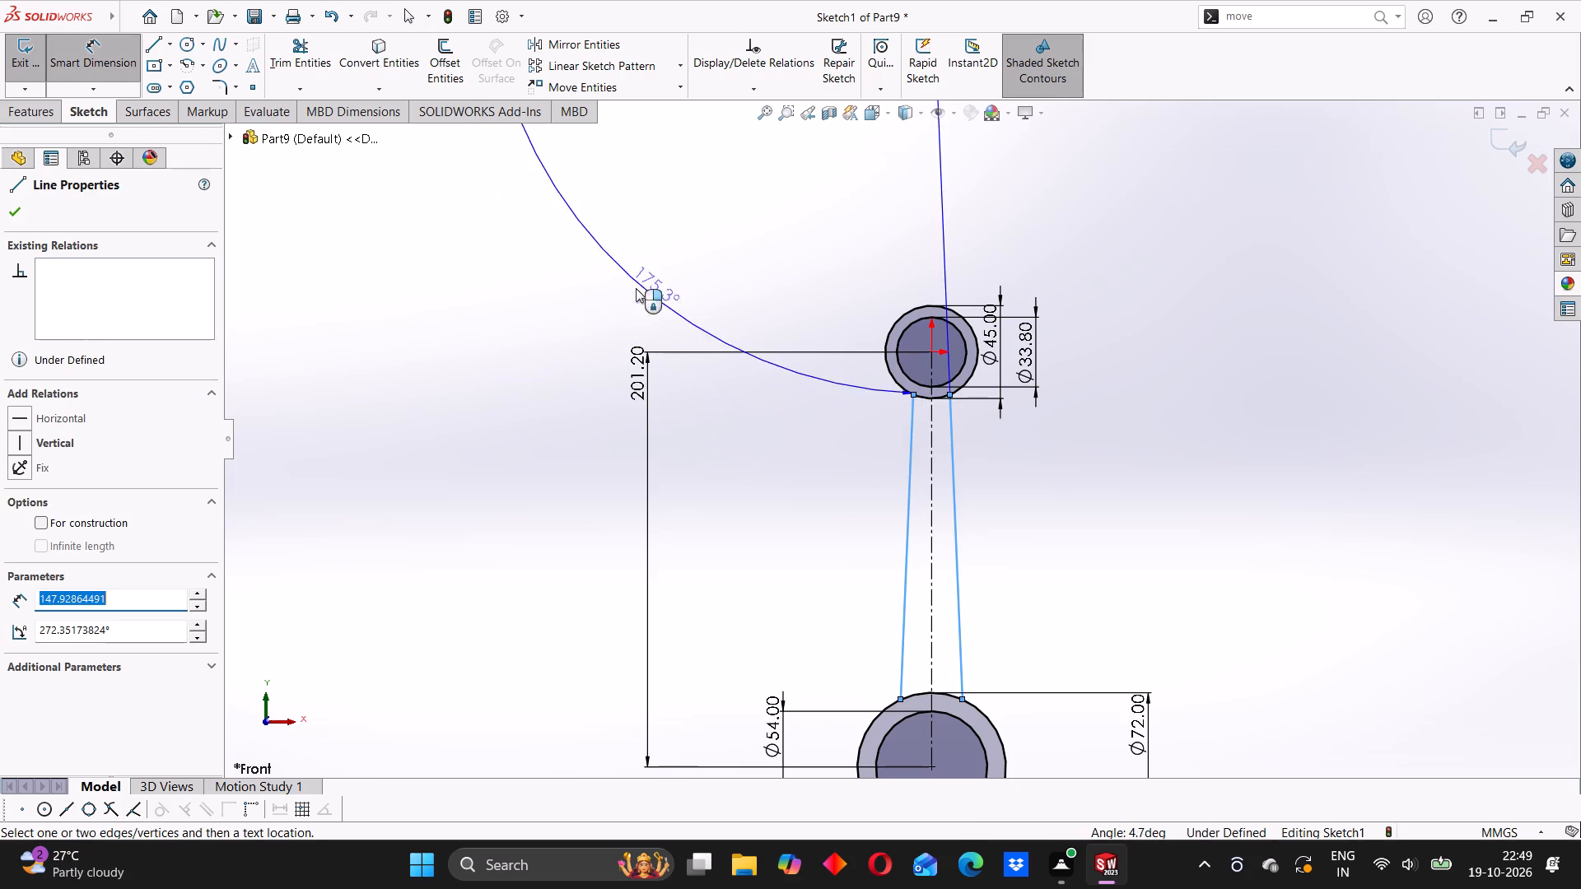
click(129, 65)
Dimension the distance between the upper endpoints of the two slanted side lines and set it to 20 mm.
click(109, 52)
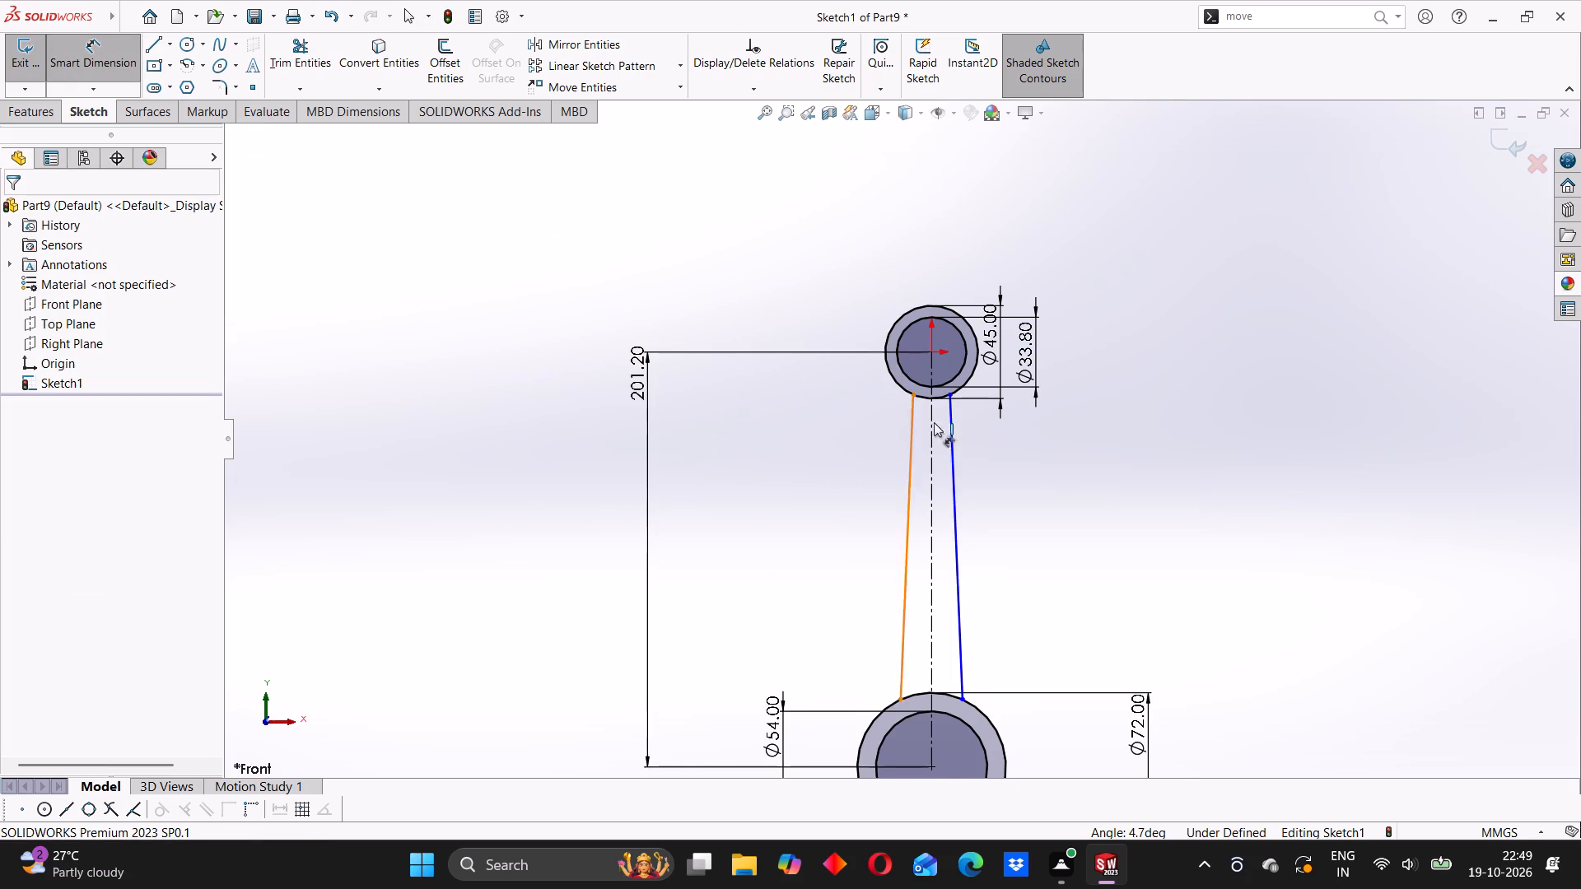
scroll(955, 416, down, 6)
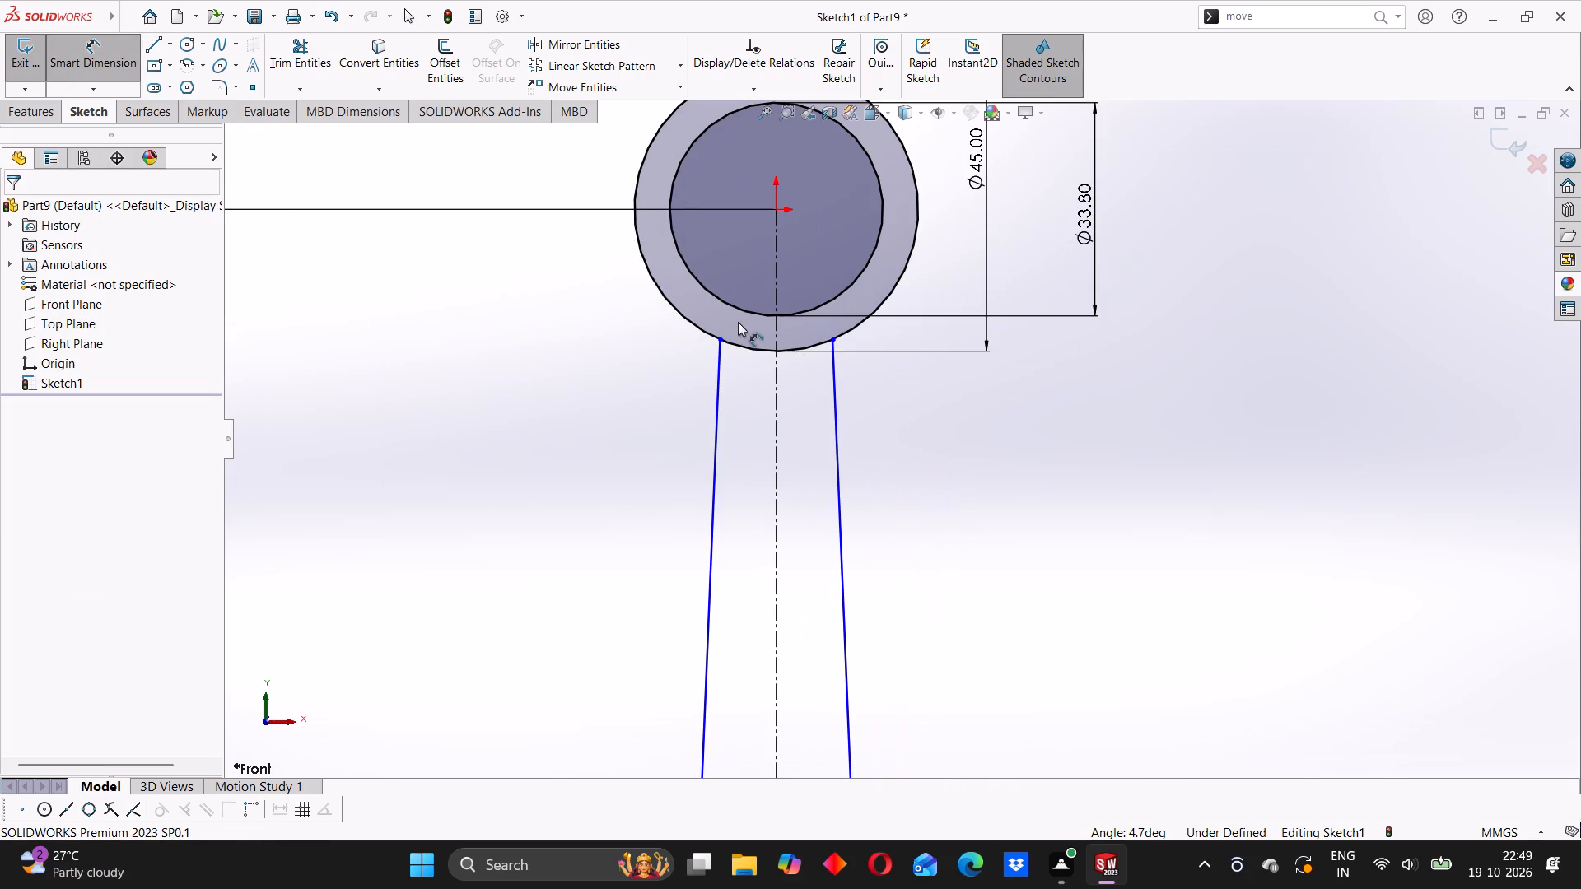
click(721, 341)
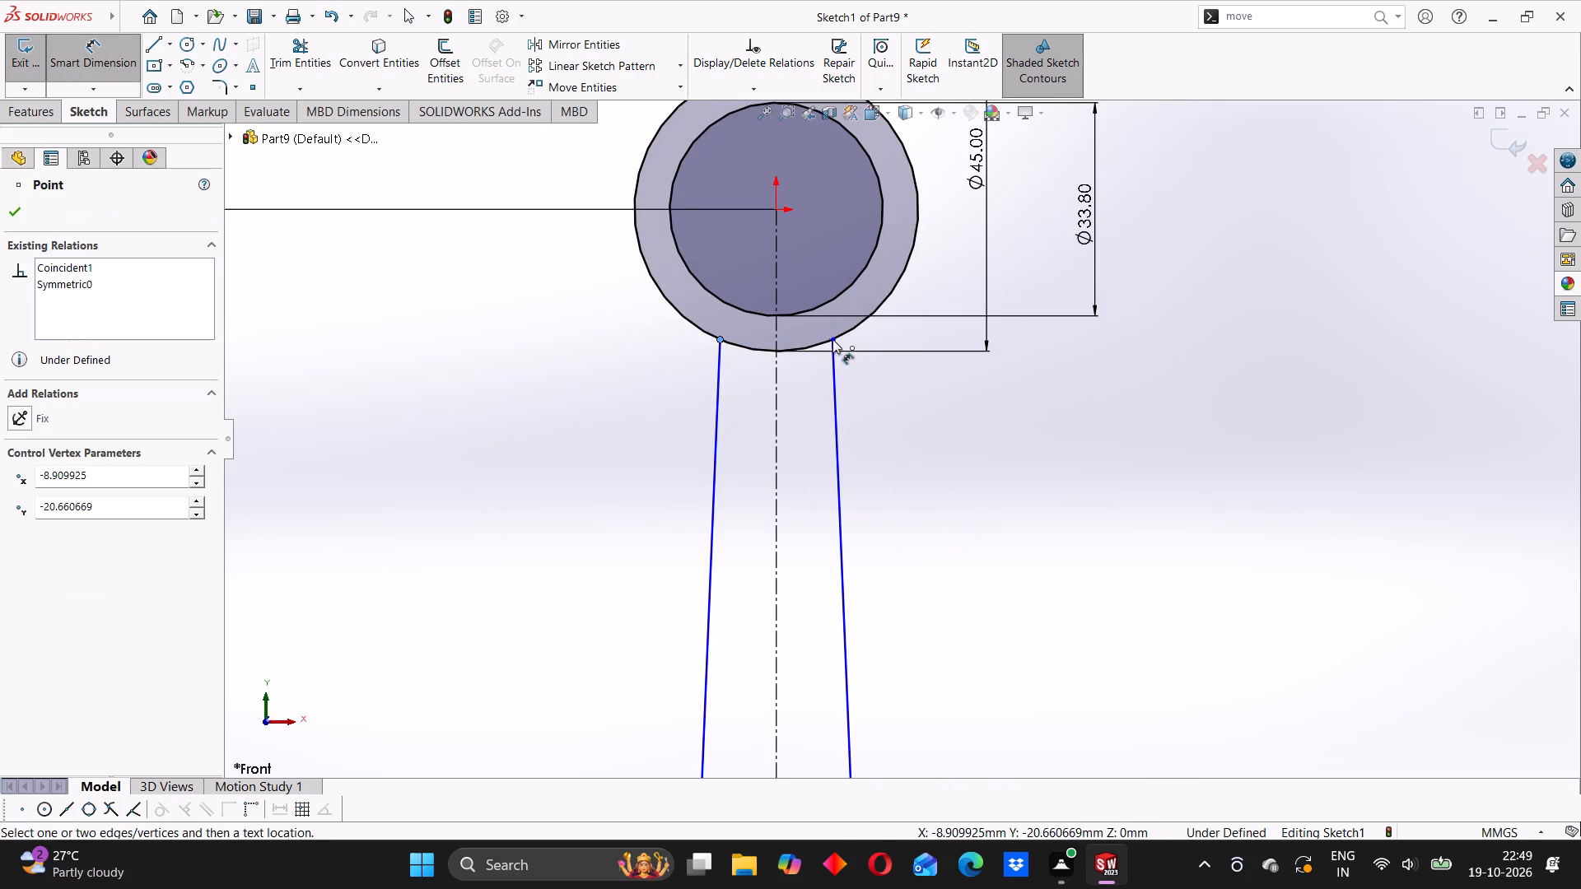
click(832, 339)
click(775, 398)
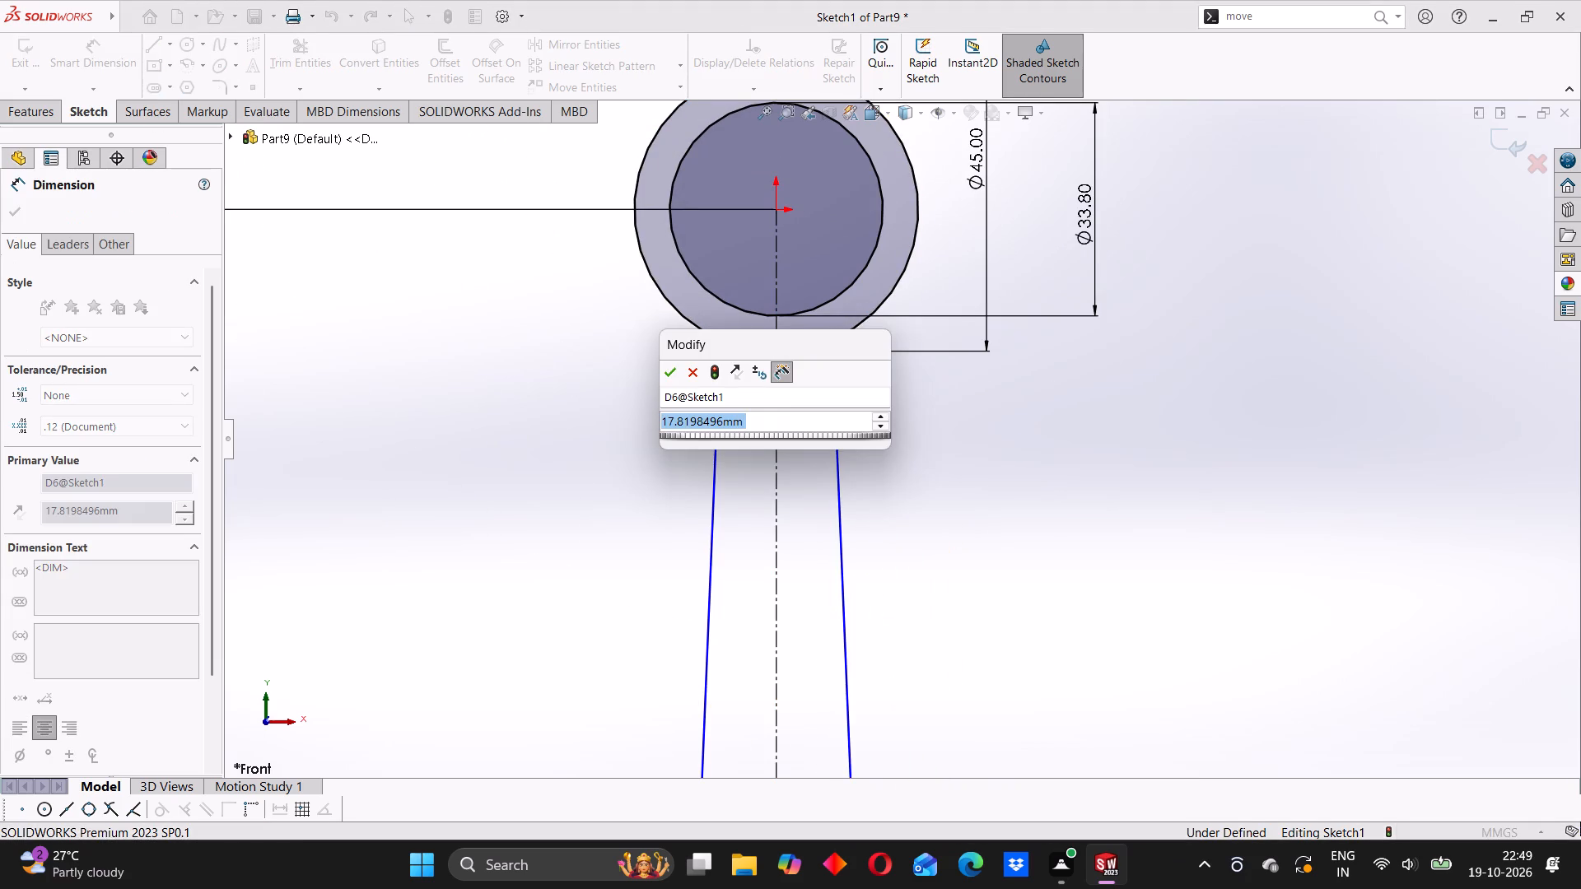
text(20)
key(Return)
click(567, 496)
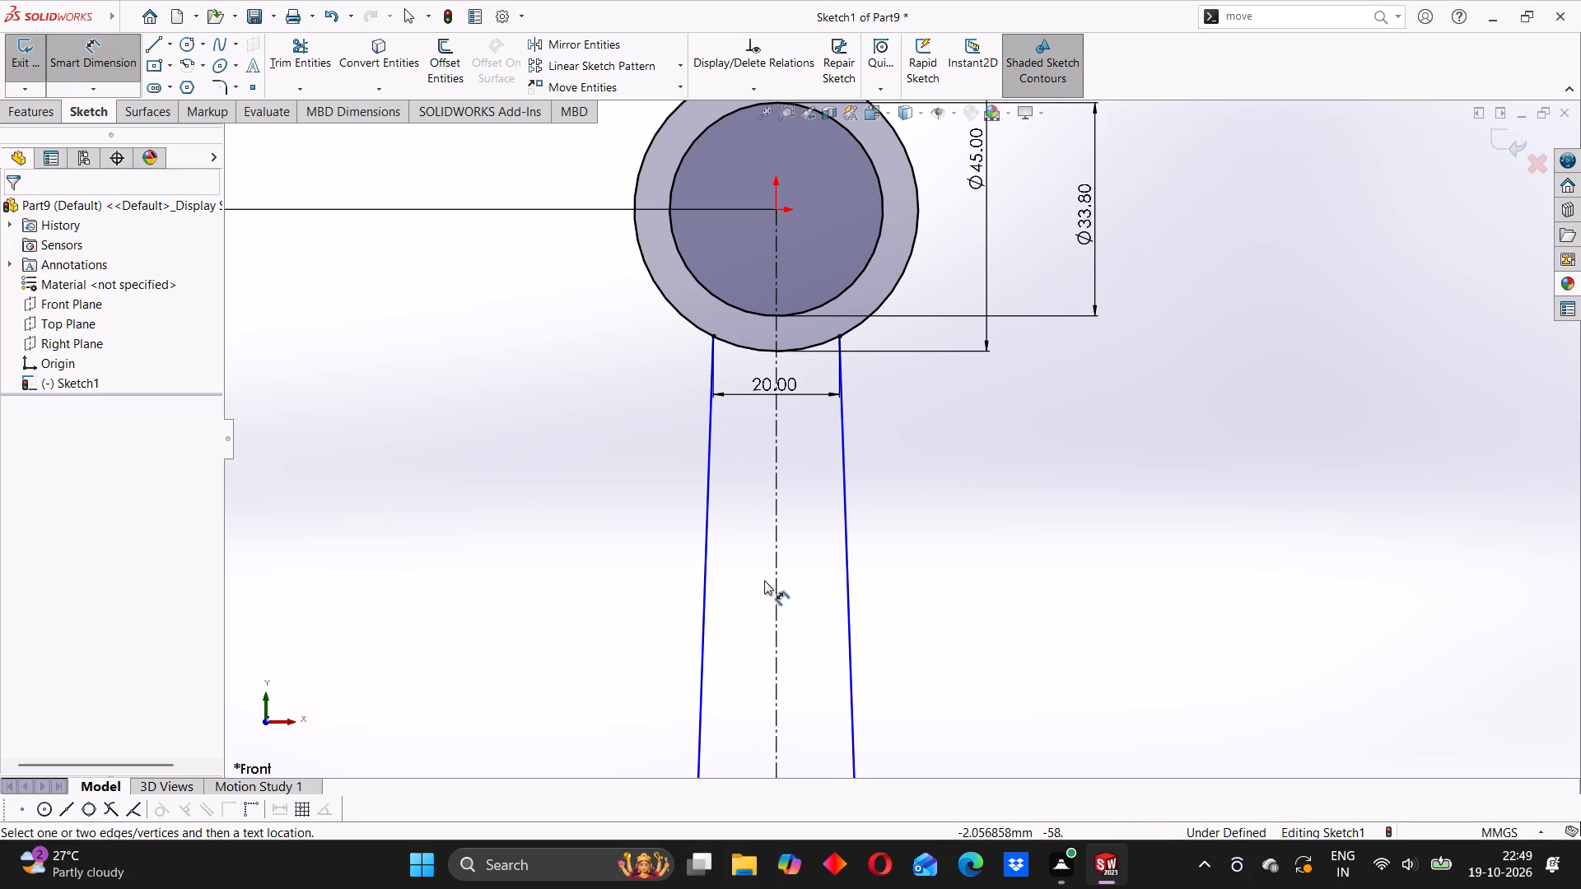
Dimension the angle between the two slanted side lines of the shank and set it to 6 degrees.
scroll(772, 581, down, 1)
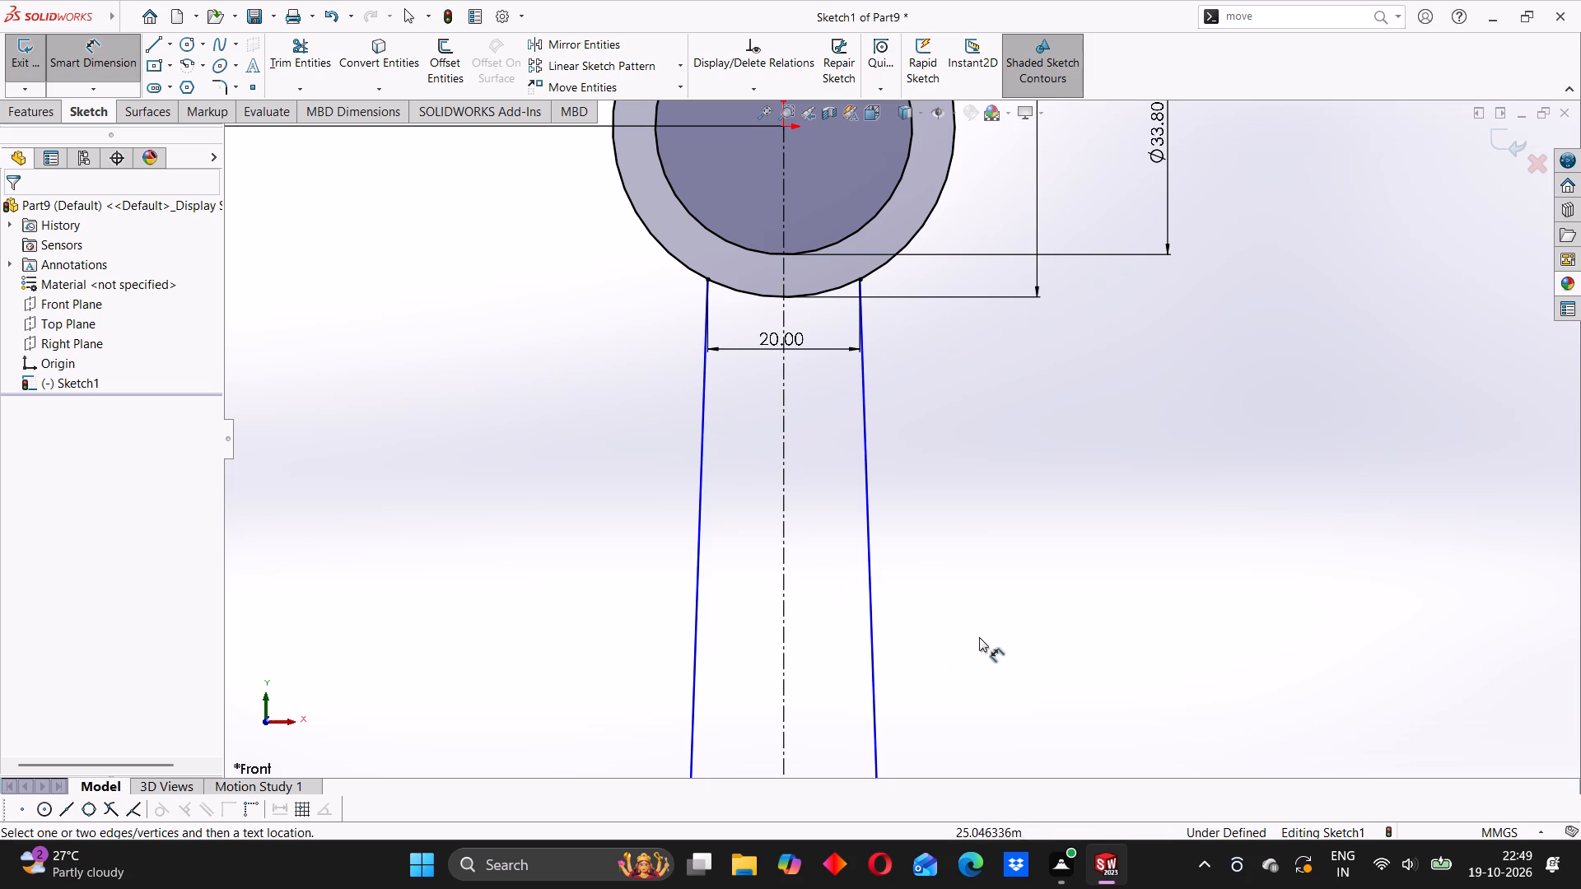
click(706, 464)
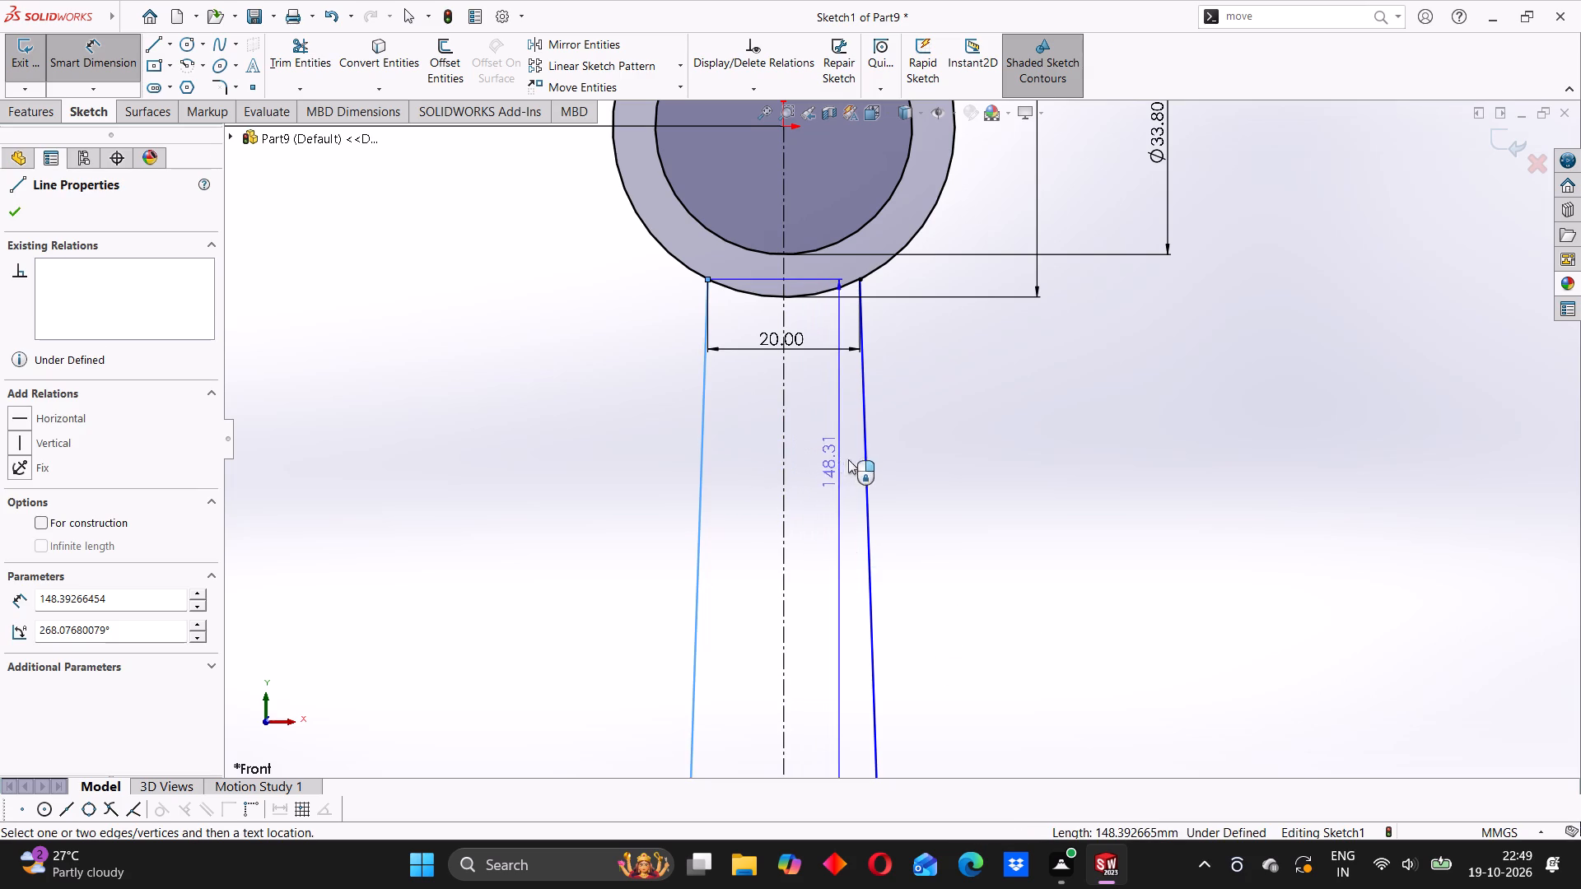
click(863, 455)
click(817, 472)
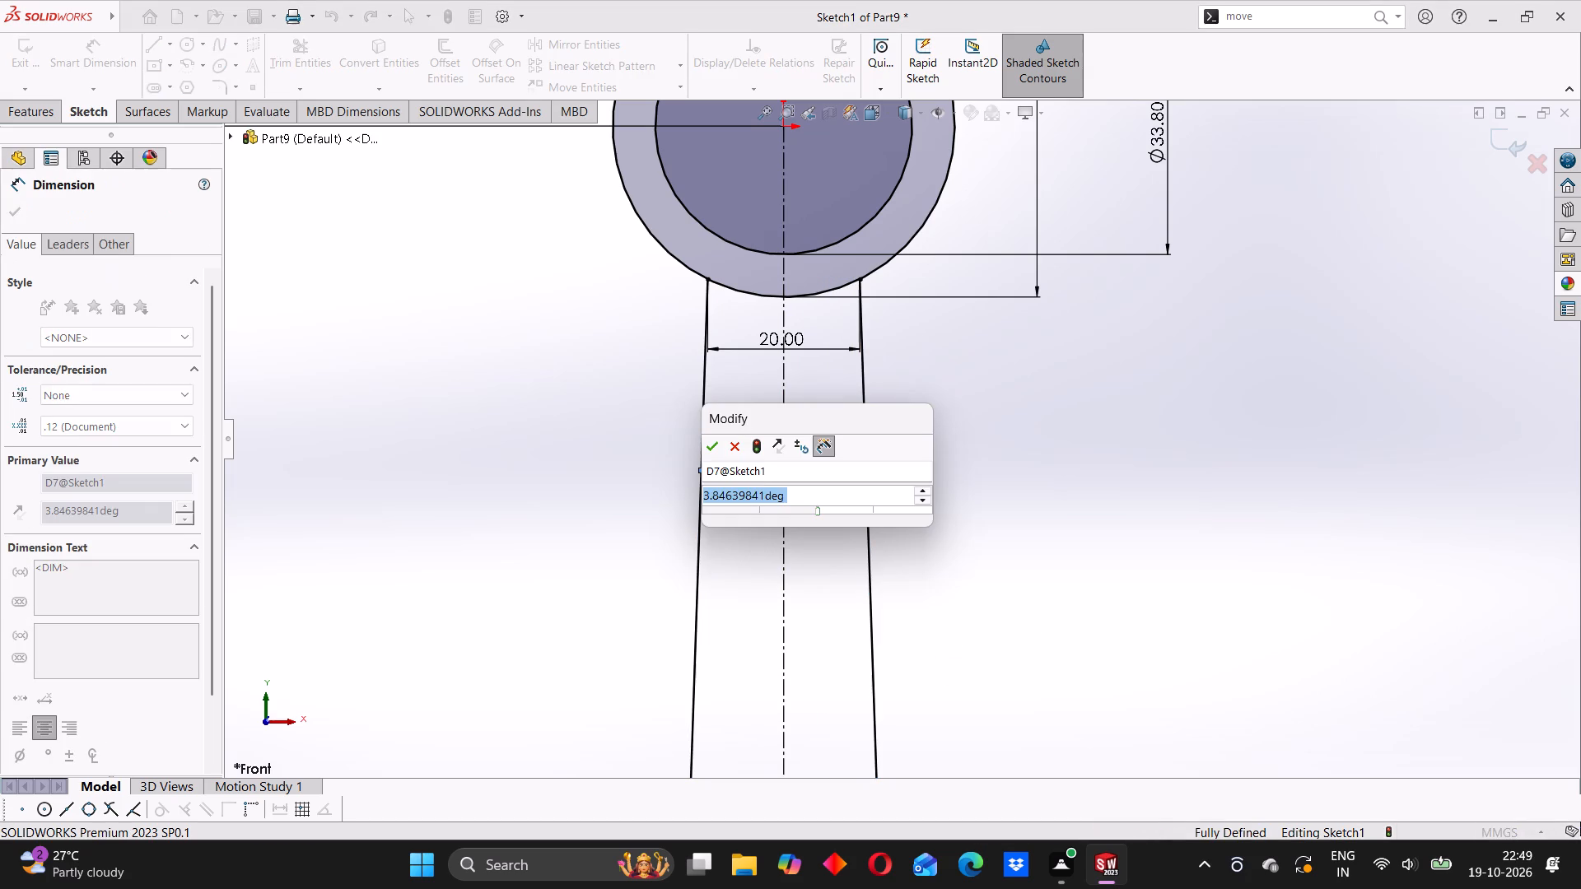
key(6)
key(Return)
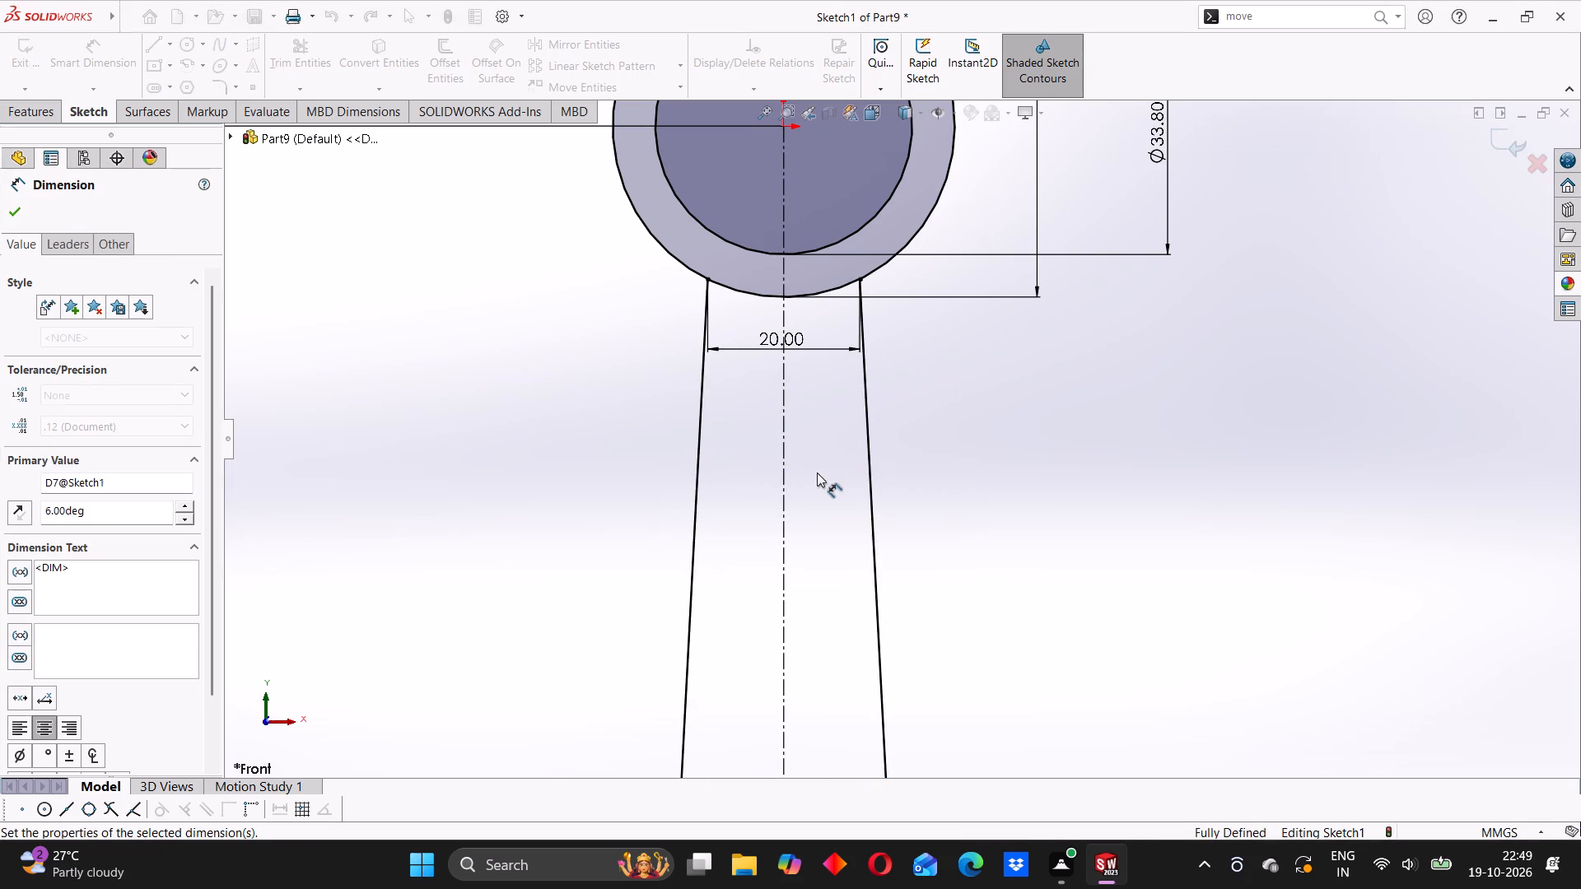
scroll(884, 542, up, 10)
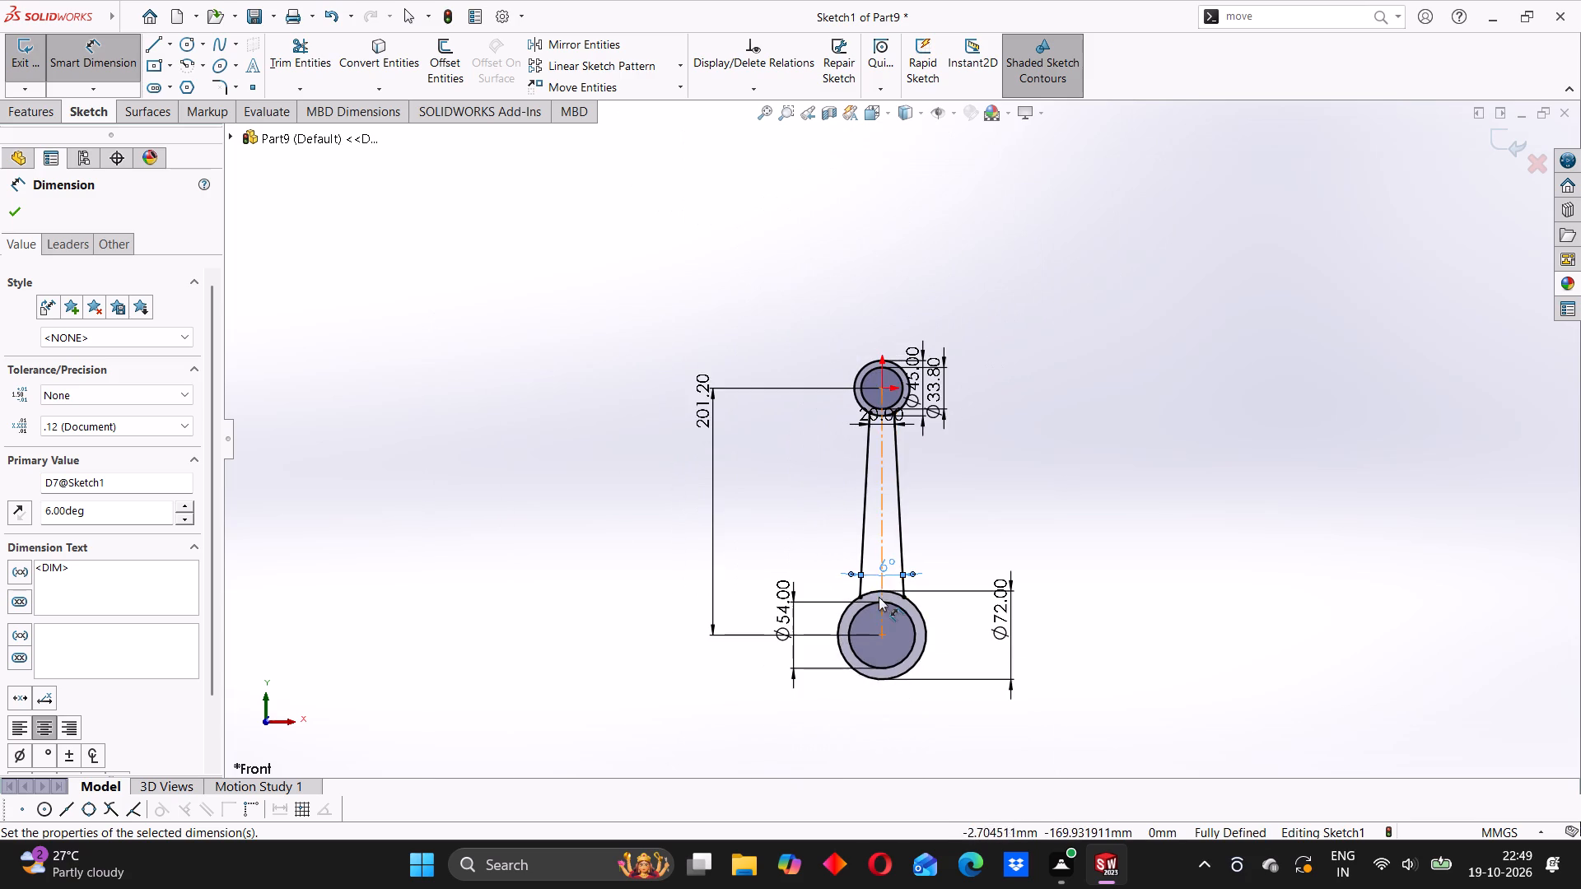
scroll(885, 554, down, 4)
click(1000, 523)
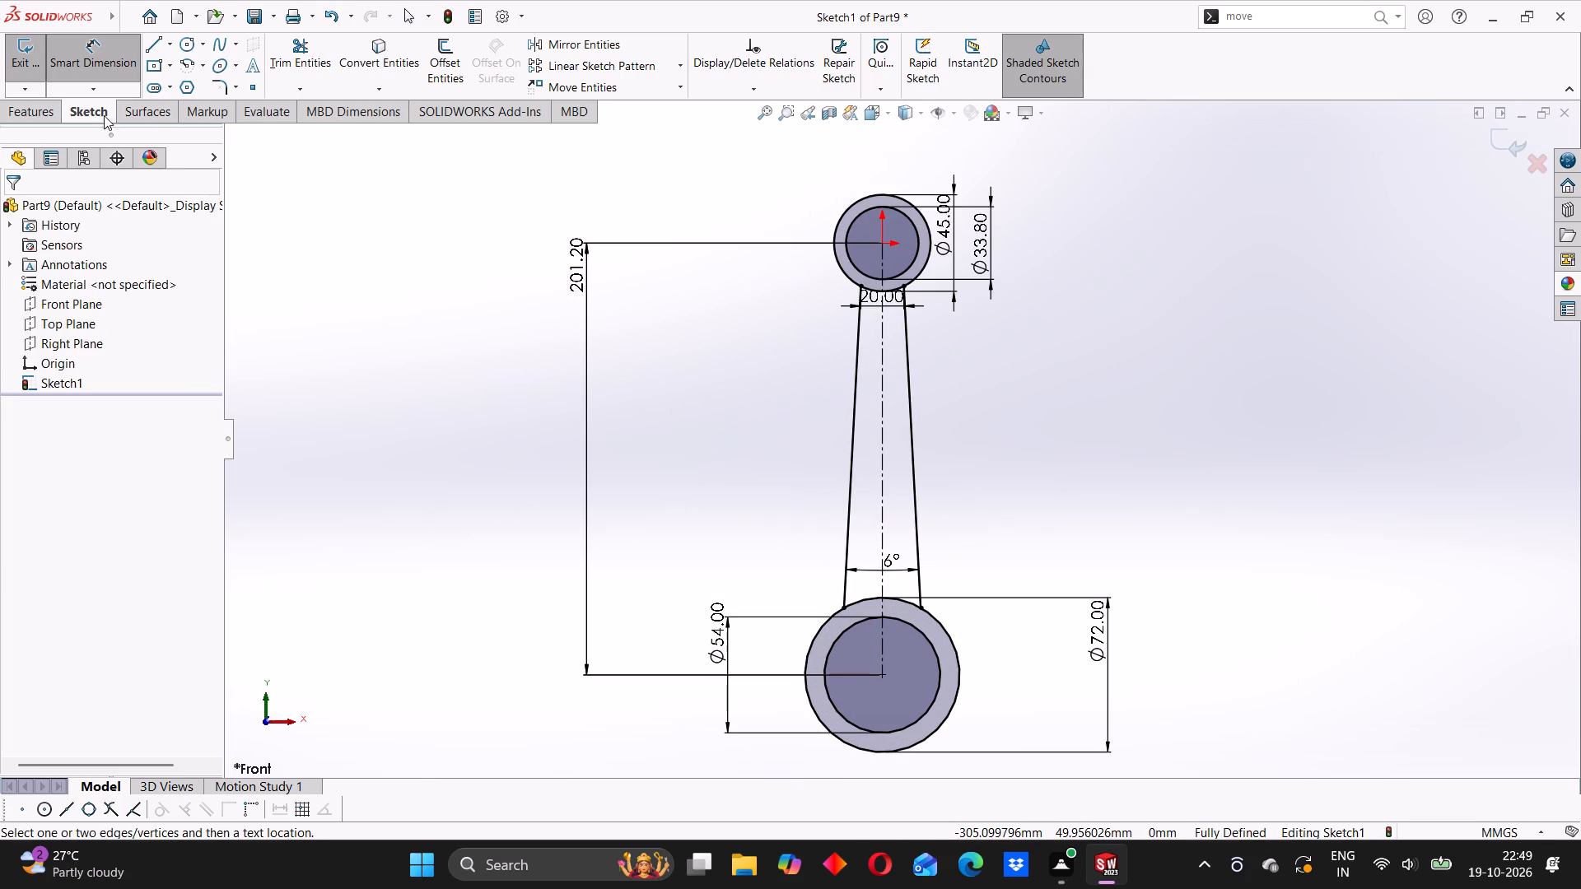
Set up a Boss-Extrude of the upper 45 mm circle contour and the lower ring region, Mid Plane, 38 mm deep.
click(44, 106)
click(48, 65)
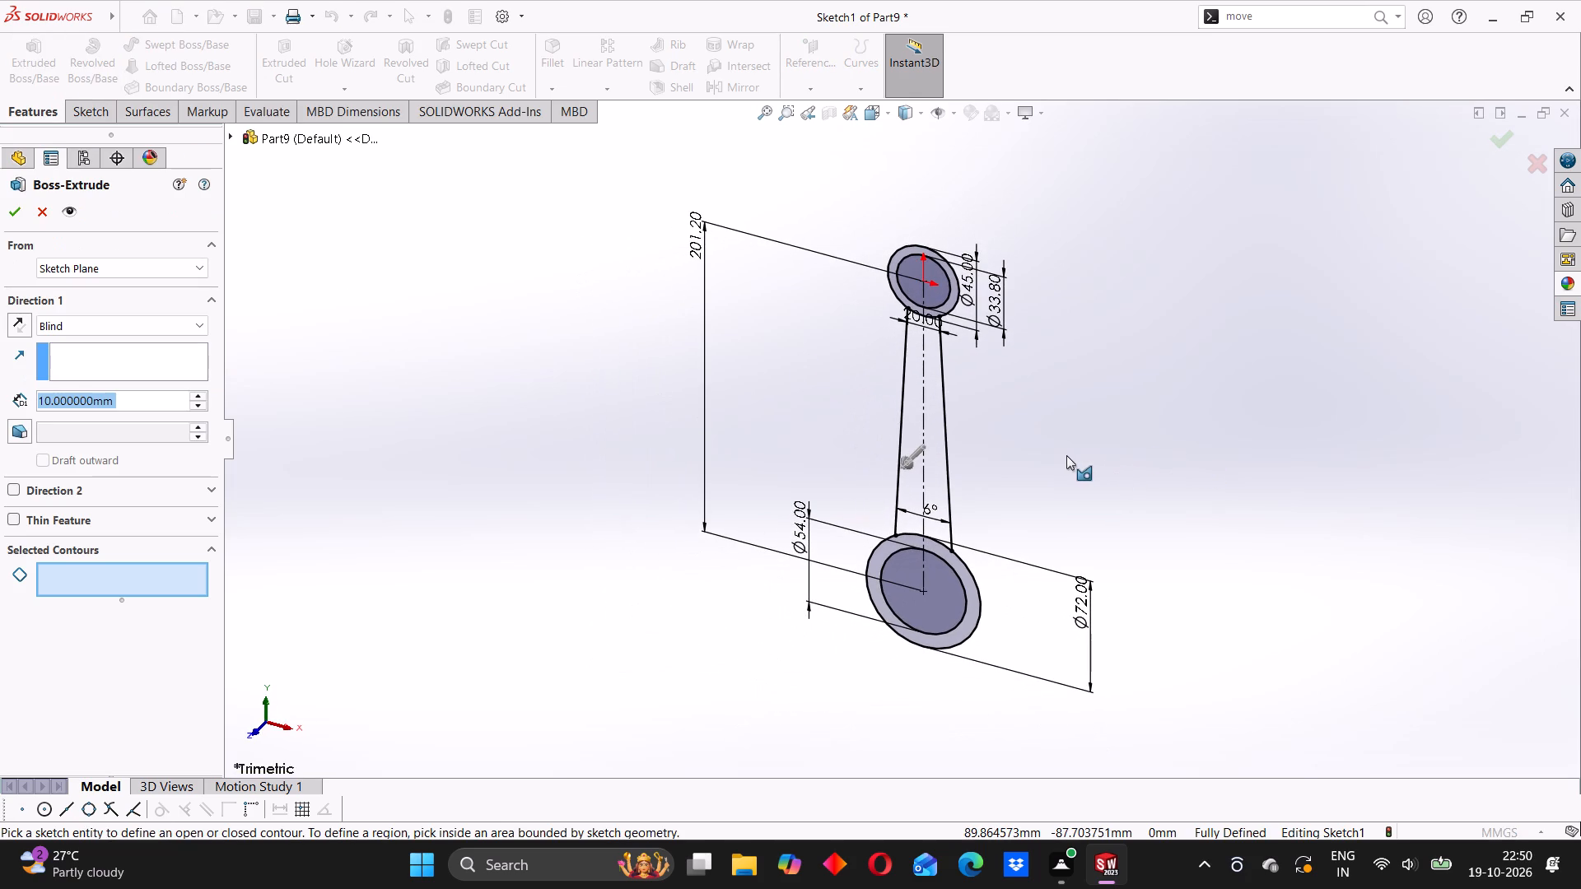
click(955, 290)
click(939, 548)
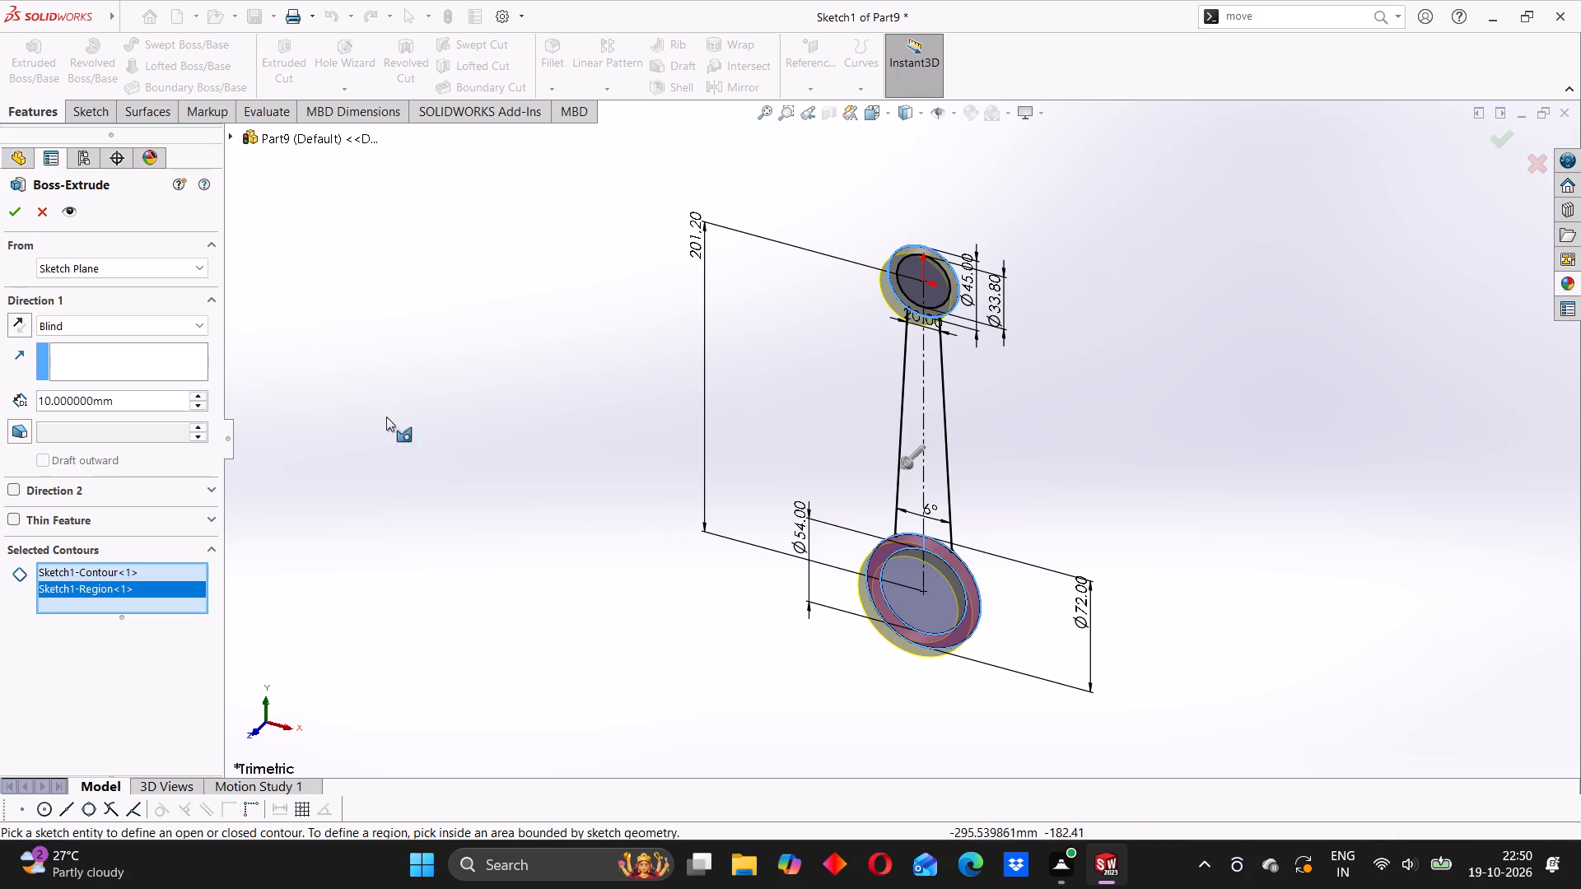
click(191, 320)
click(86, 410)
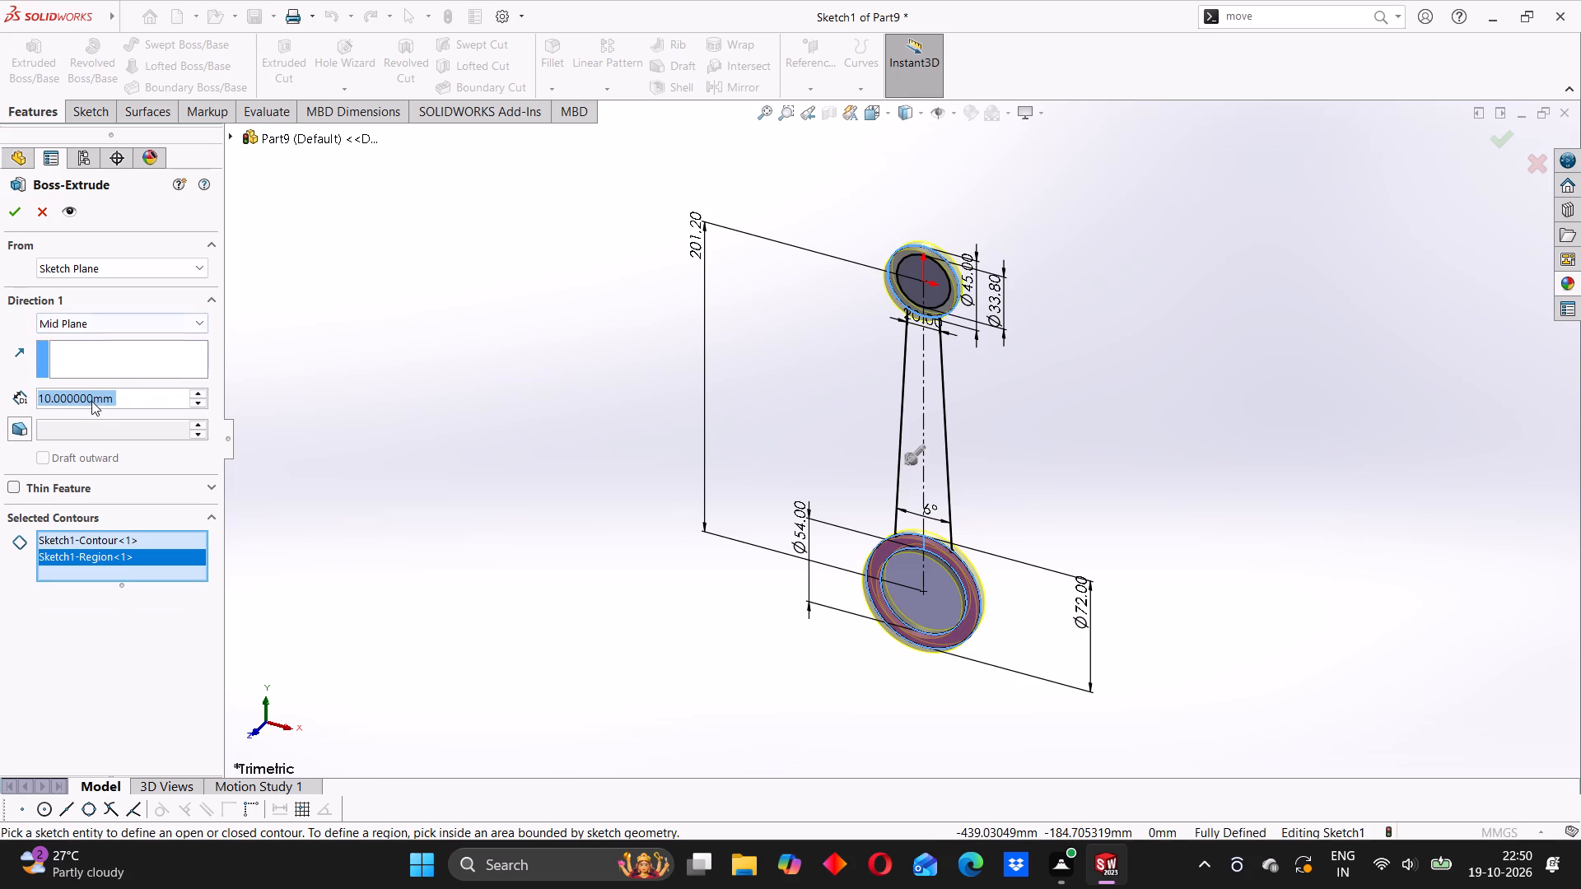
text(38)
key(Return)
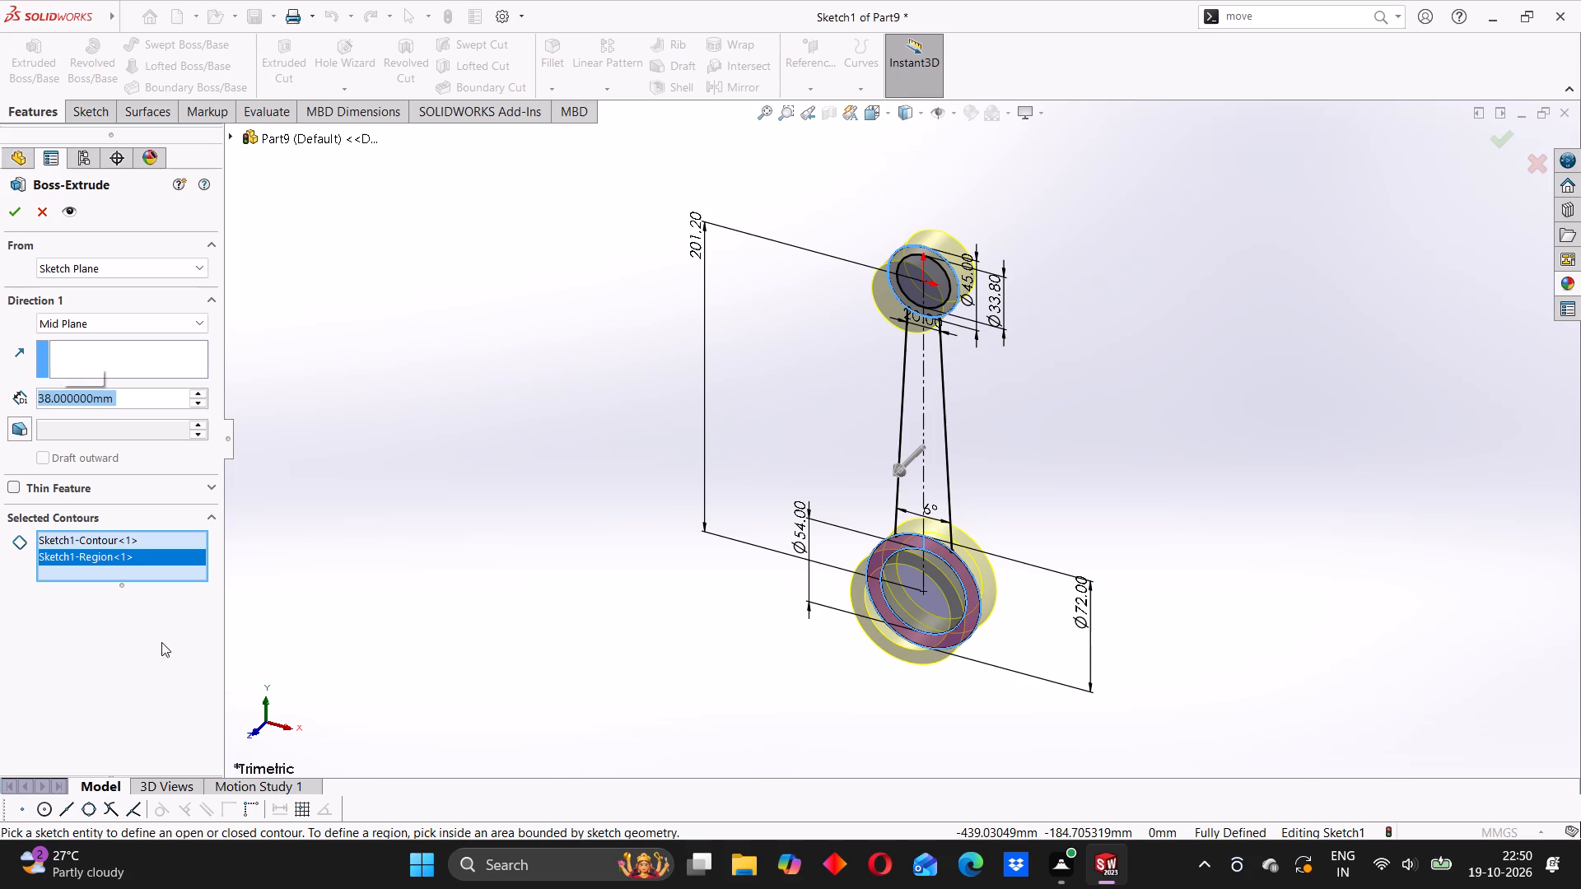
Replace the upper circle contour in the extrusion's selection with the ring region between the 33.8 mm and 45 mm circles.
click(117, 541)
right_click(138, 535)
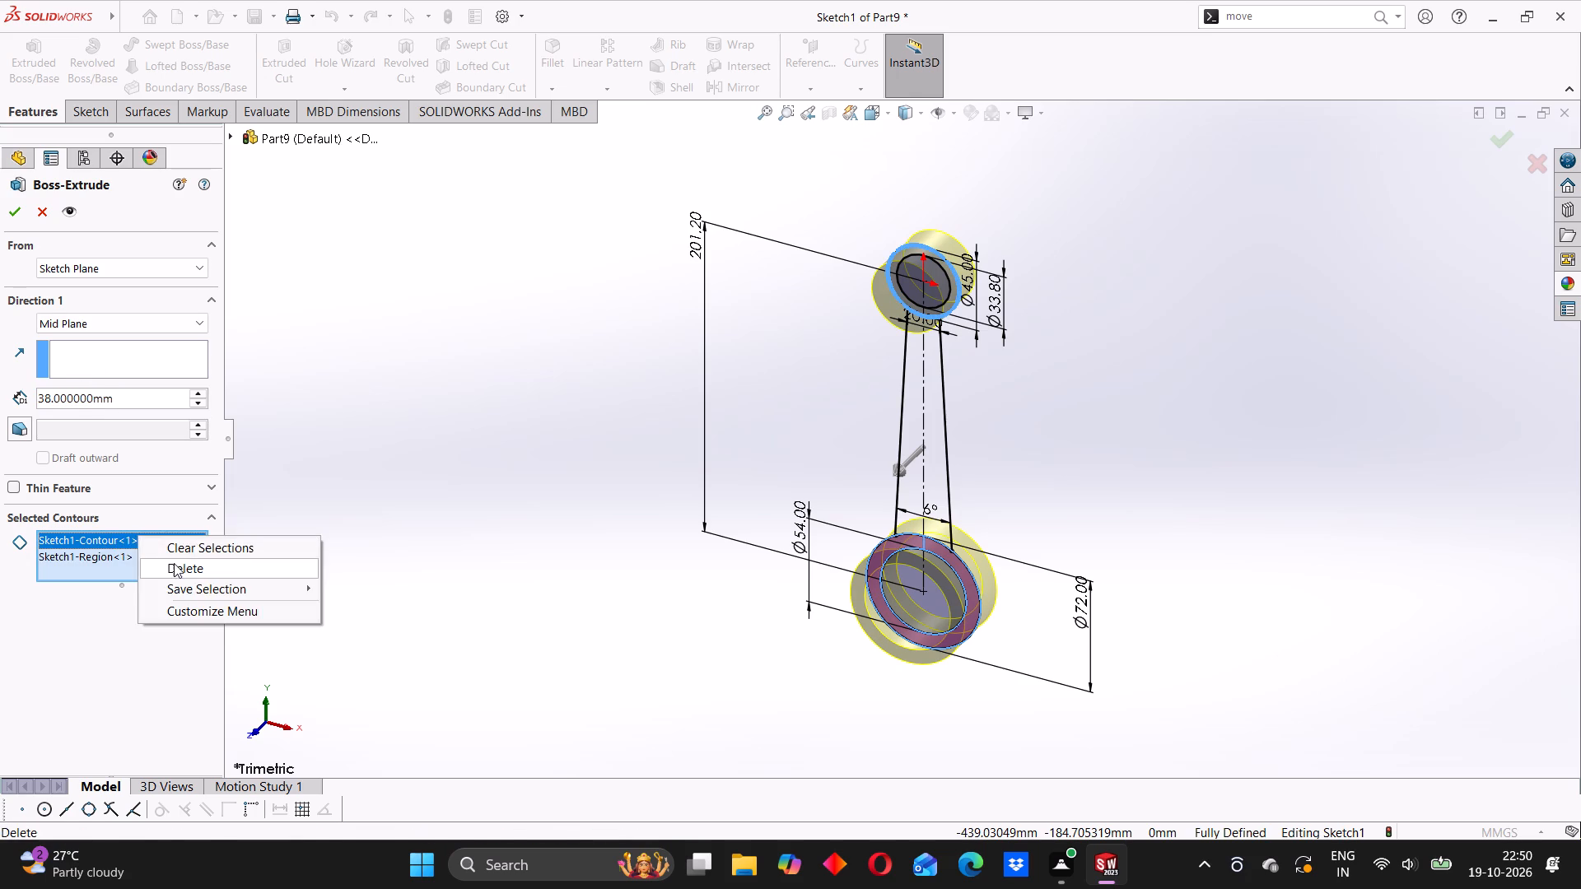
click(175, 563)
scroll(946, 312, down, 4)
click(951, 286)
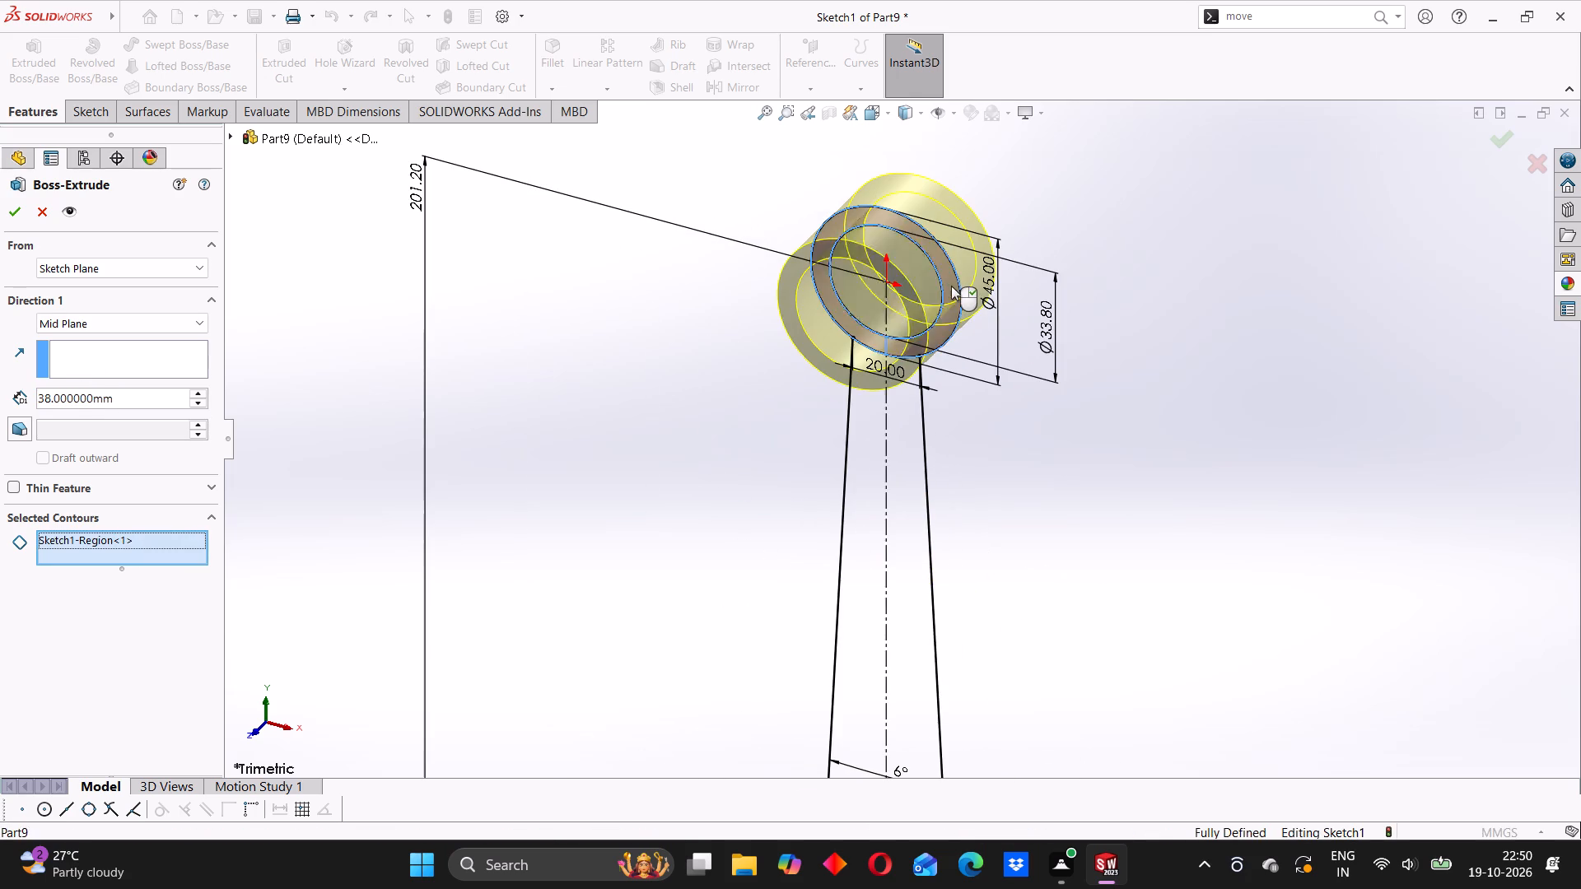
scroll(926, 503, up, 7)
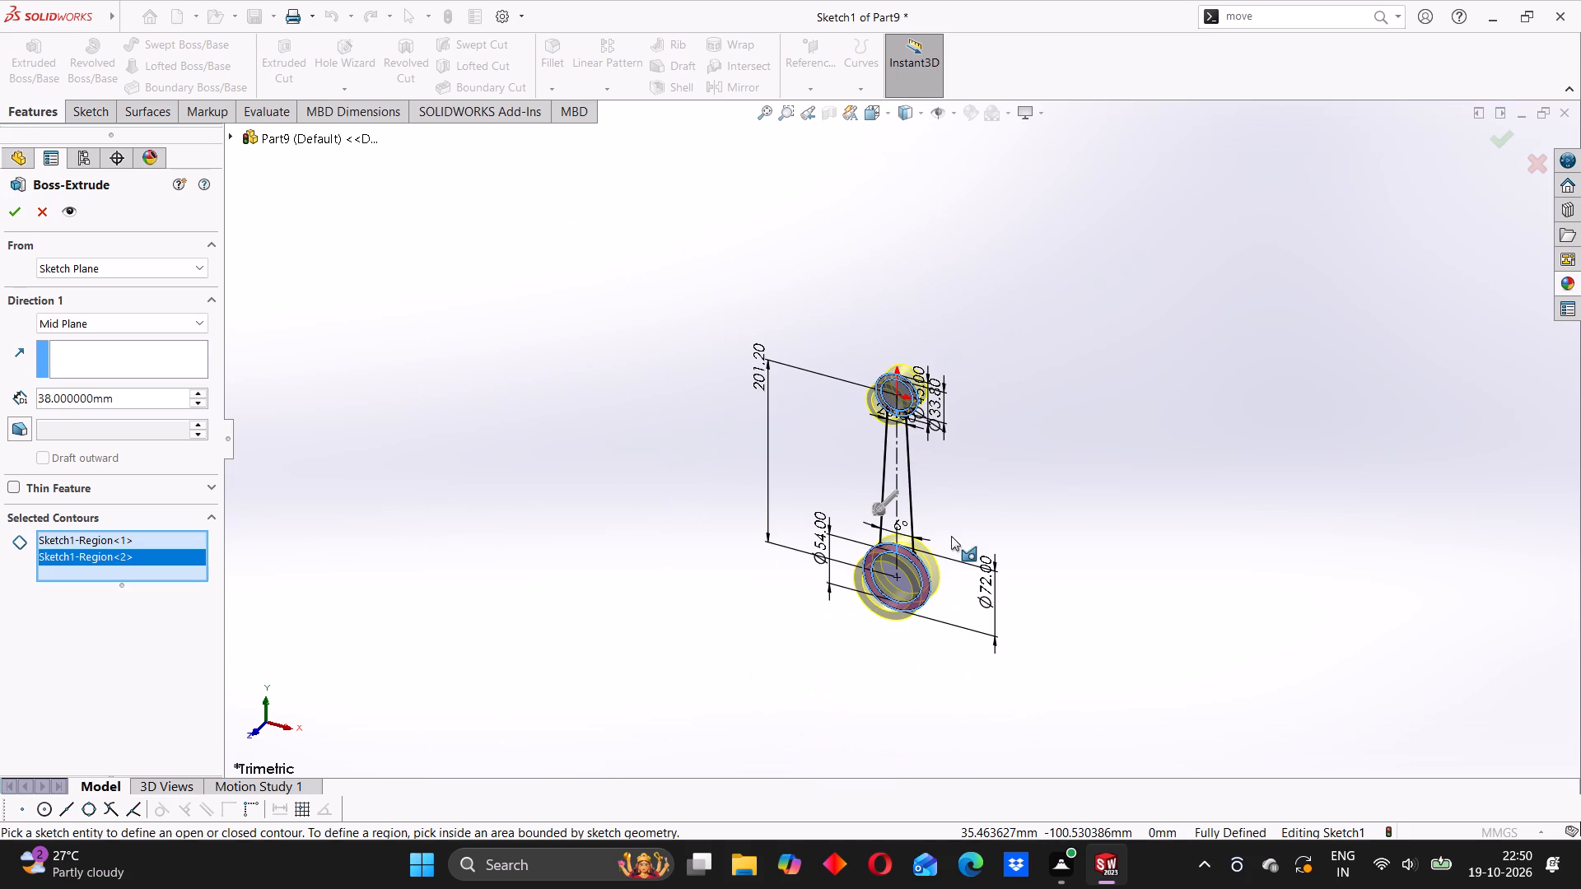
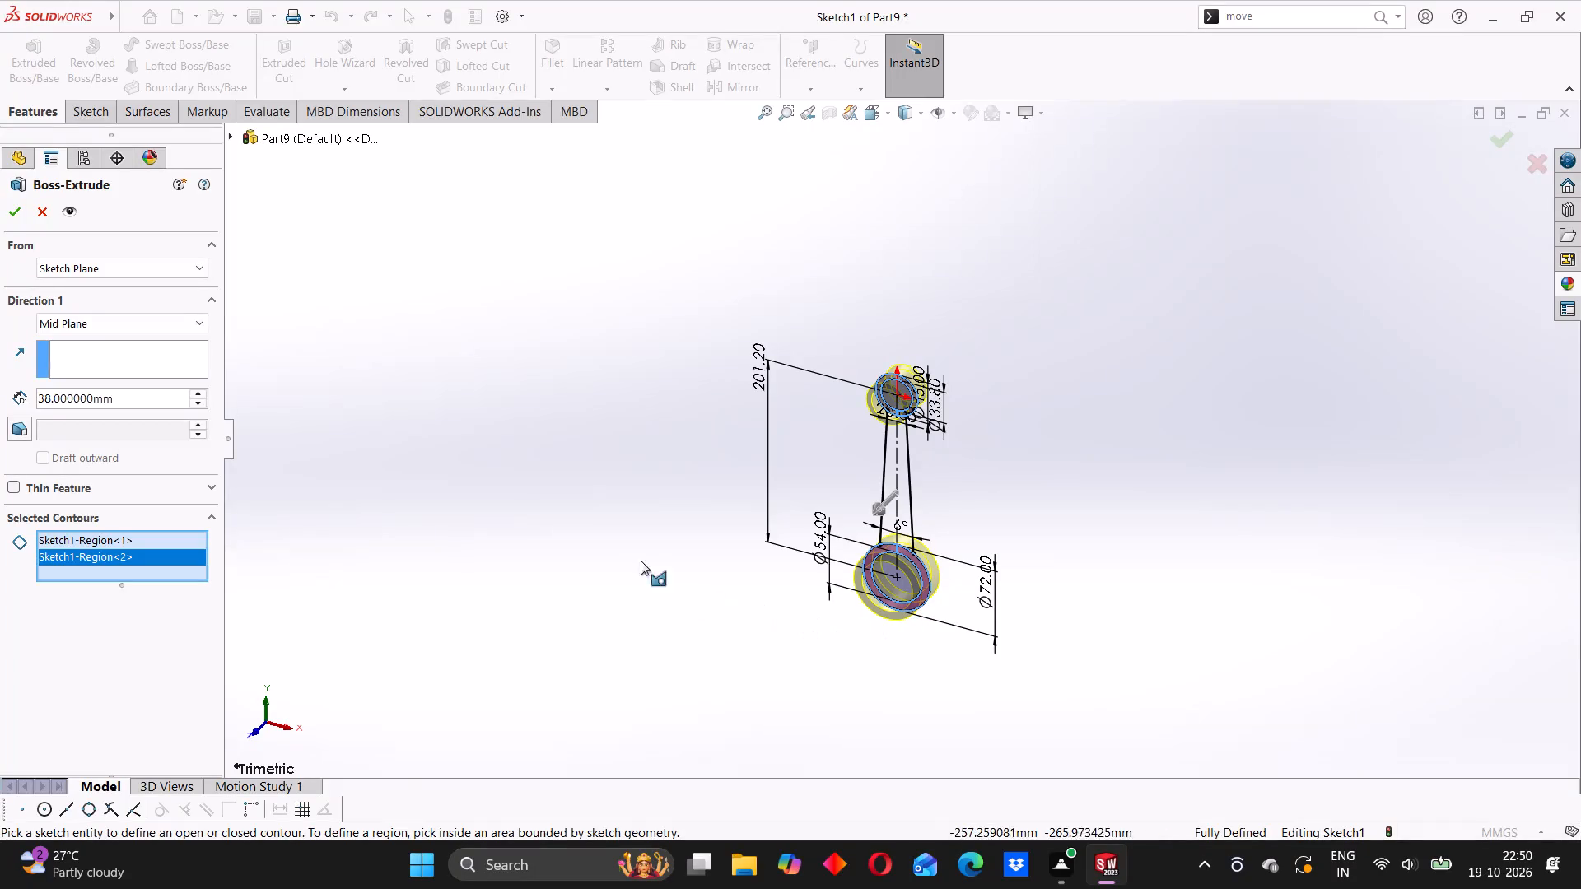
Complete the 38 mm Mid Plane extrusion of the two ring regions.
click(19, 217)
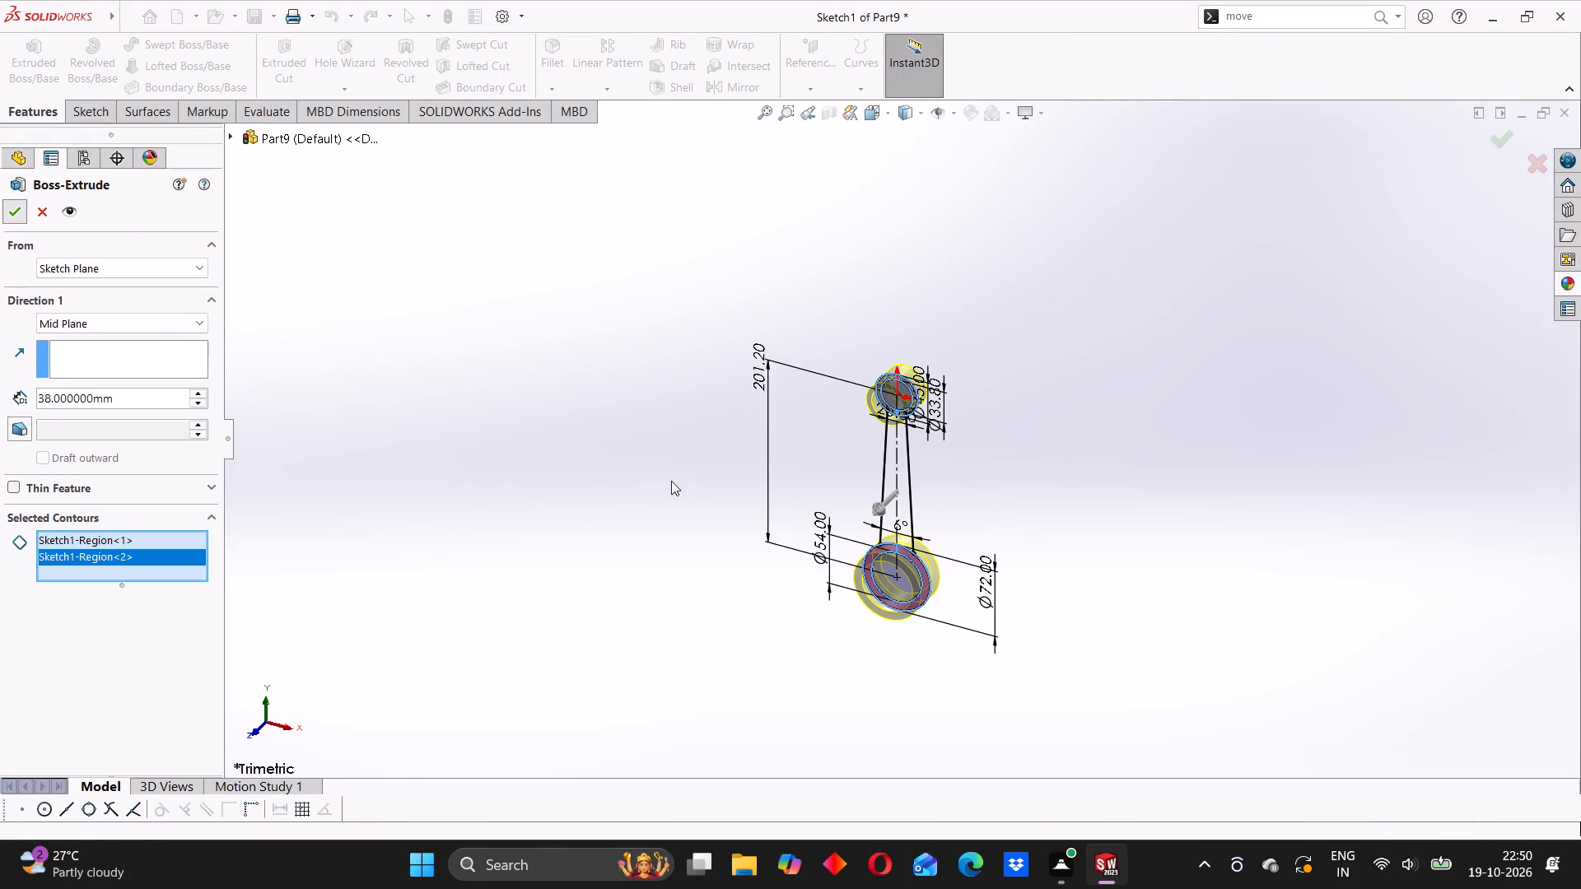
middle_drag(897, 544, 937, 510)
click(860, 477)
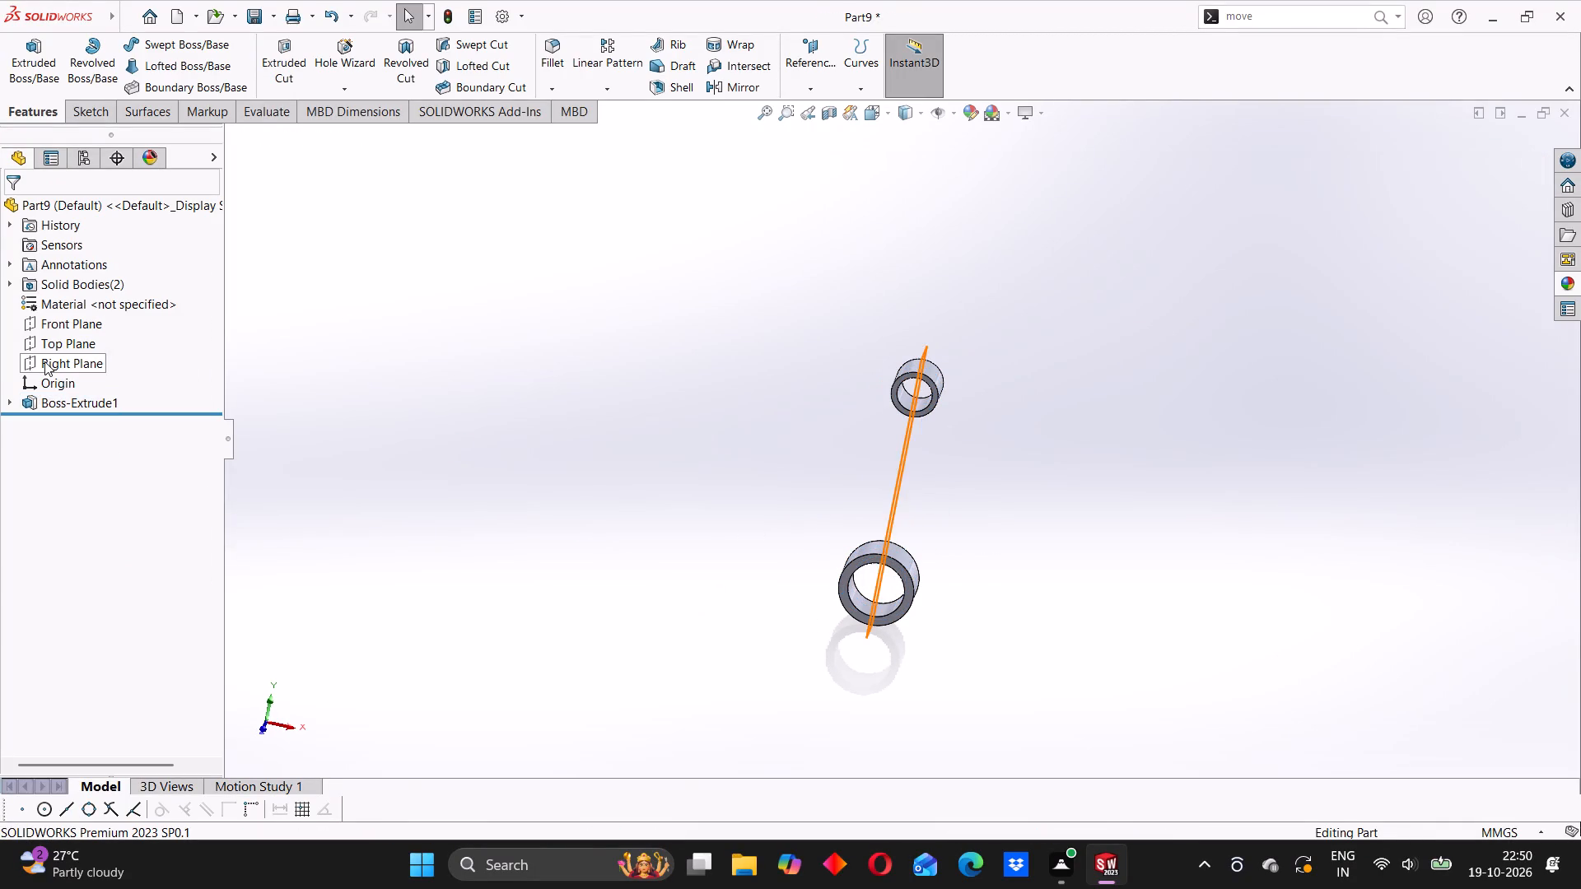
Set up a Mid Plane Boss-Extrude from the existing rod sketch, selecting both shank regions flanking the centerline as contours.
click(14, 397)
click(77, 426)
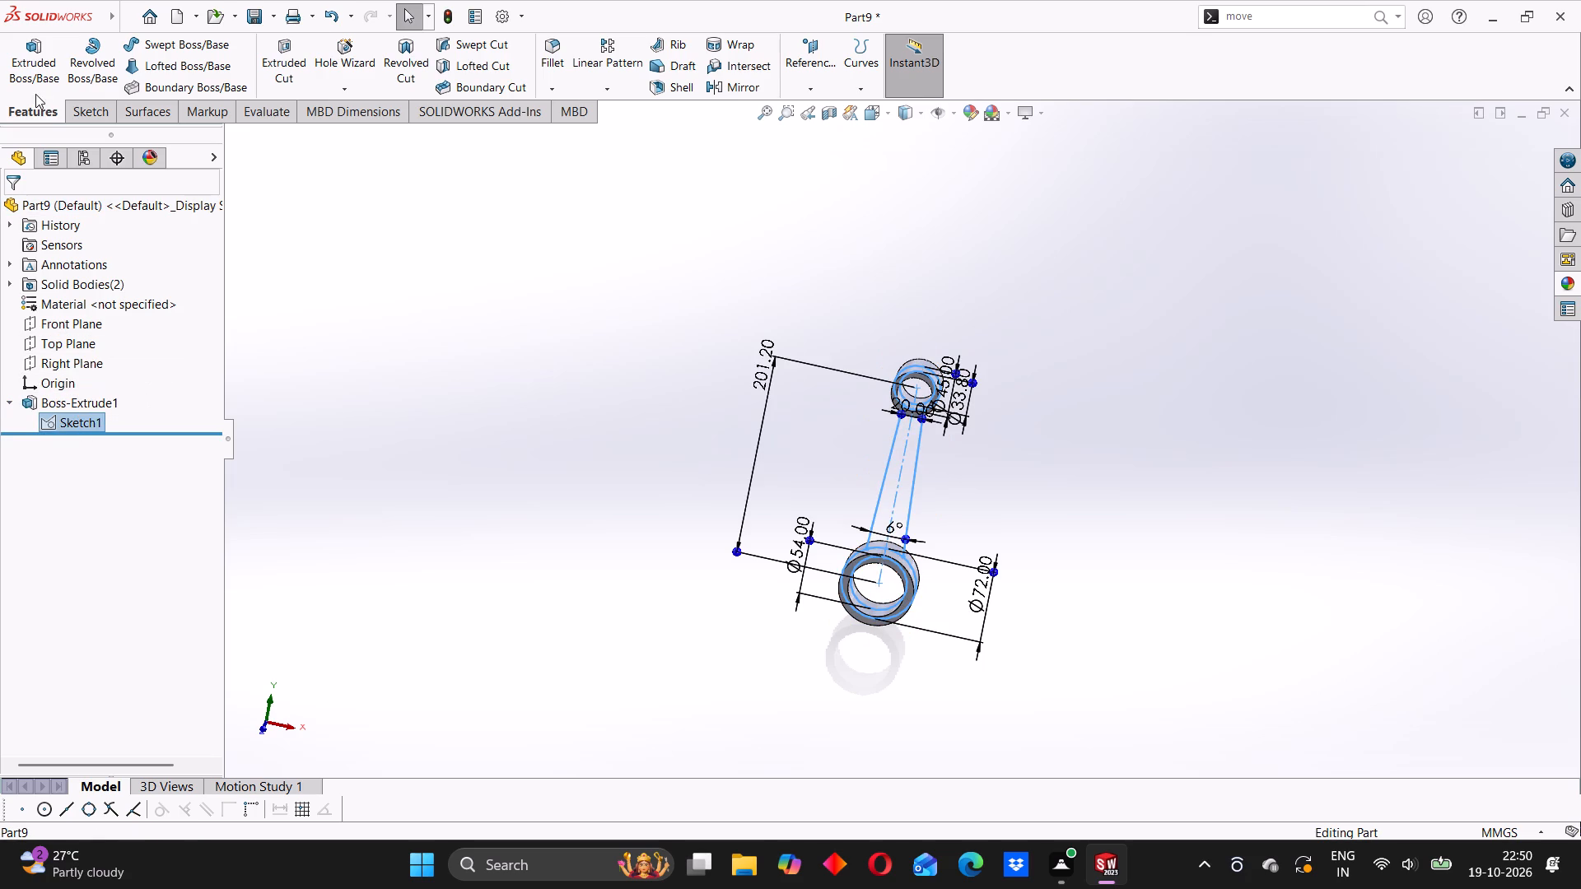
click(28, 59)
middle_drag(977, 493, 898, 508)
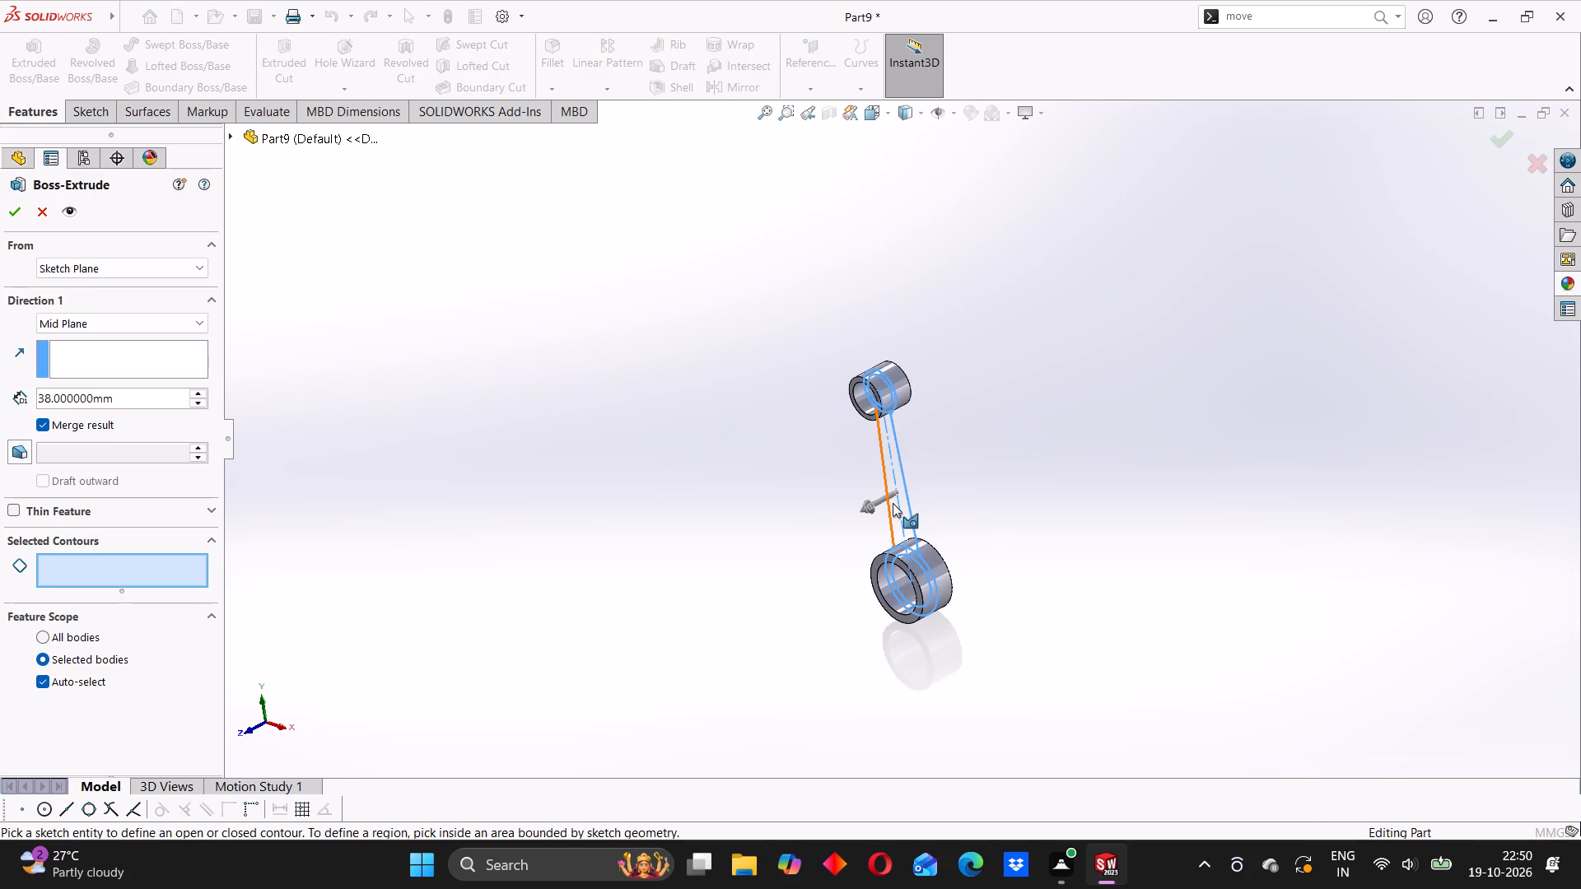
scroll(923, 486, down, 3)
middle_drag(856, 470, 856, 470)
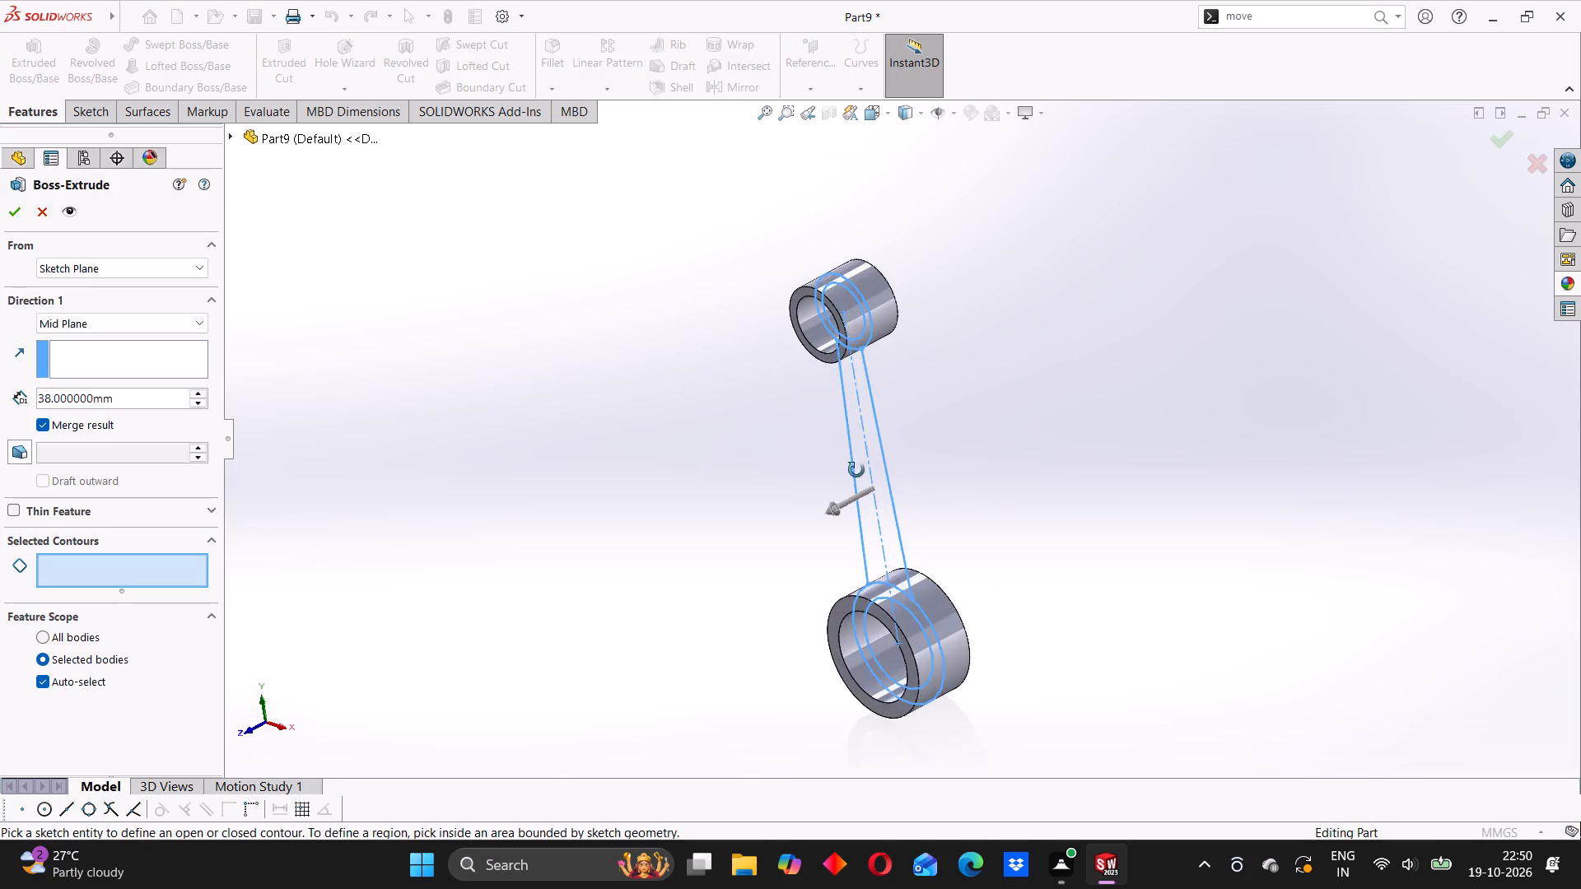
middle_drag(856, 470, 877, 459)
click(869, 440)
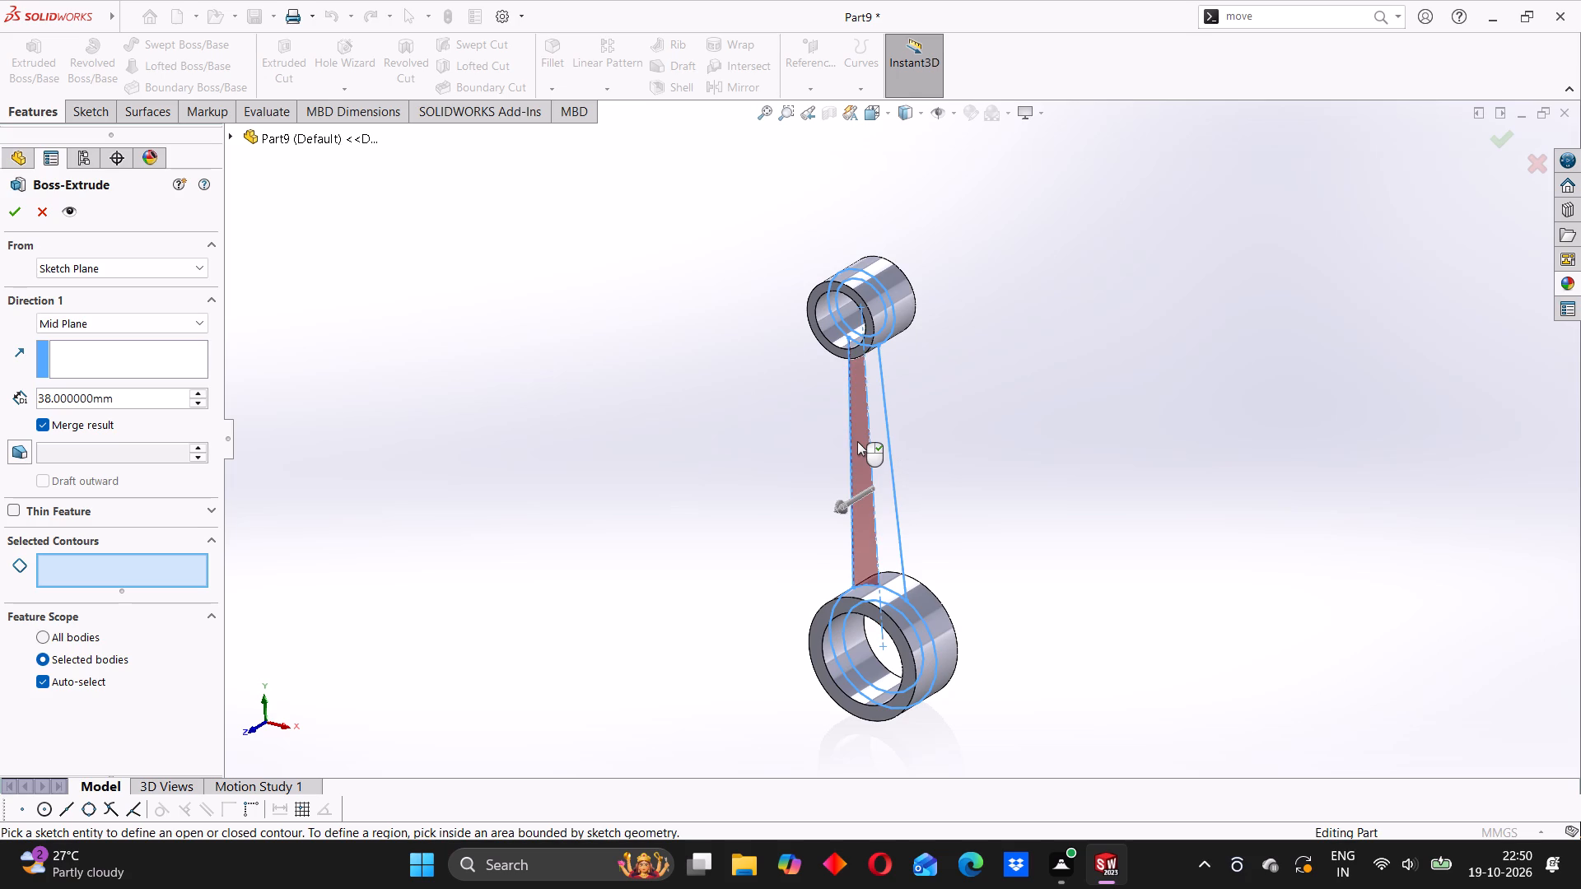
click(857, 441)
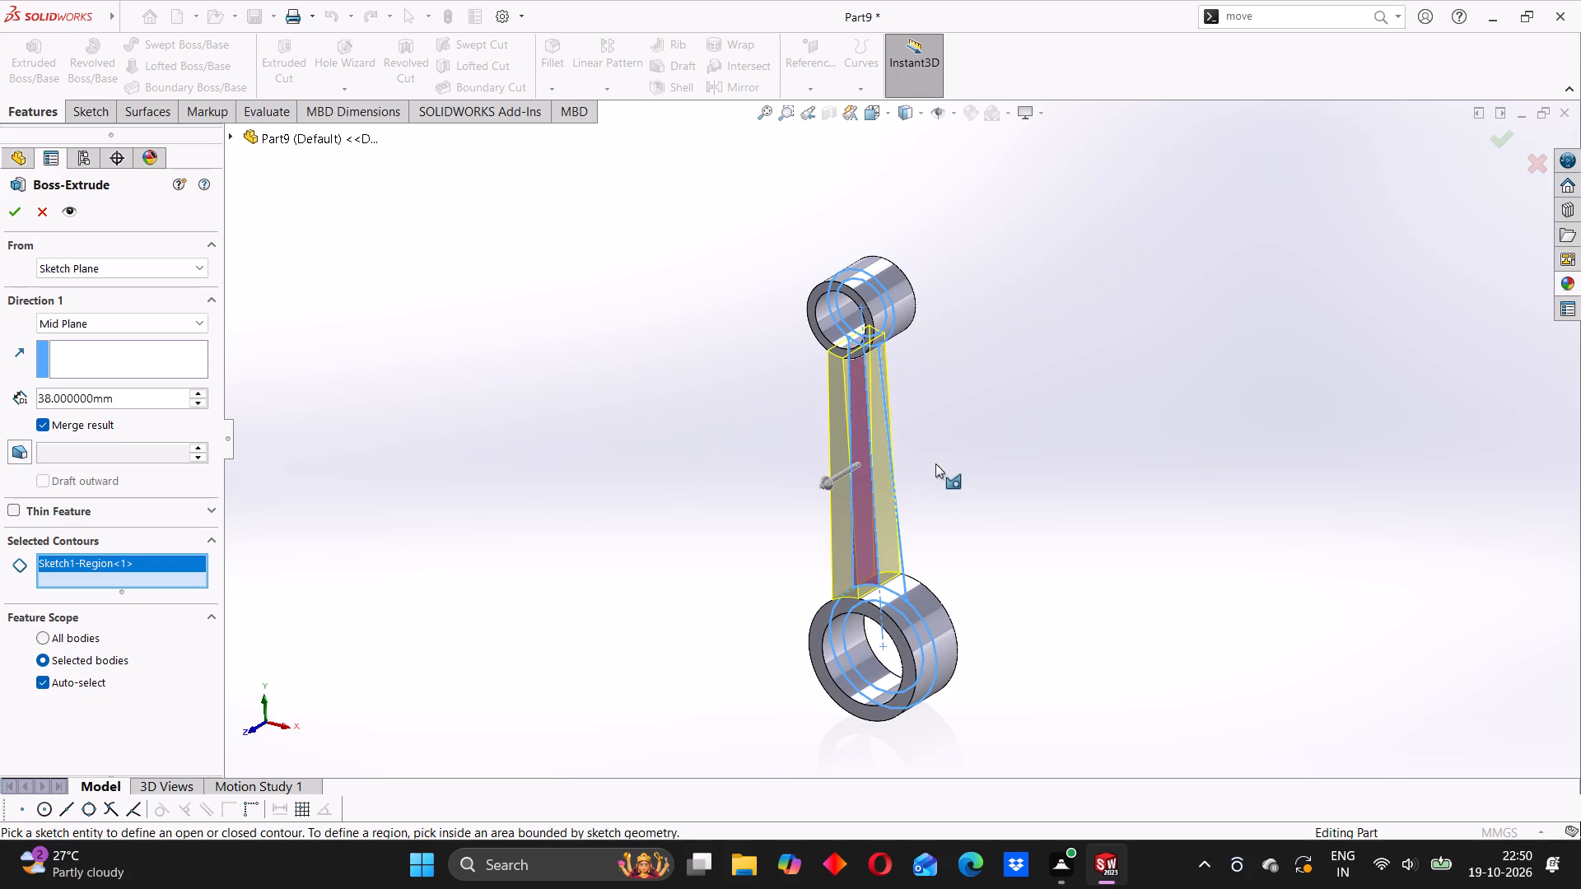
scroll(883, 469, down, 2)
middle_drag(910, 482, 937, 472)
click(888, 480)
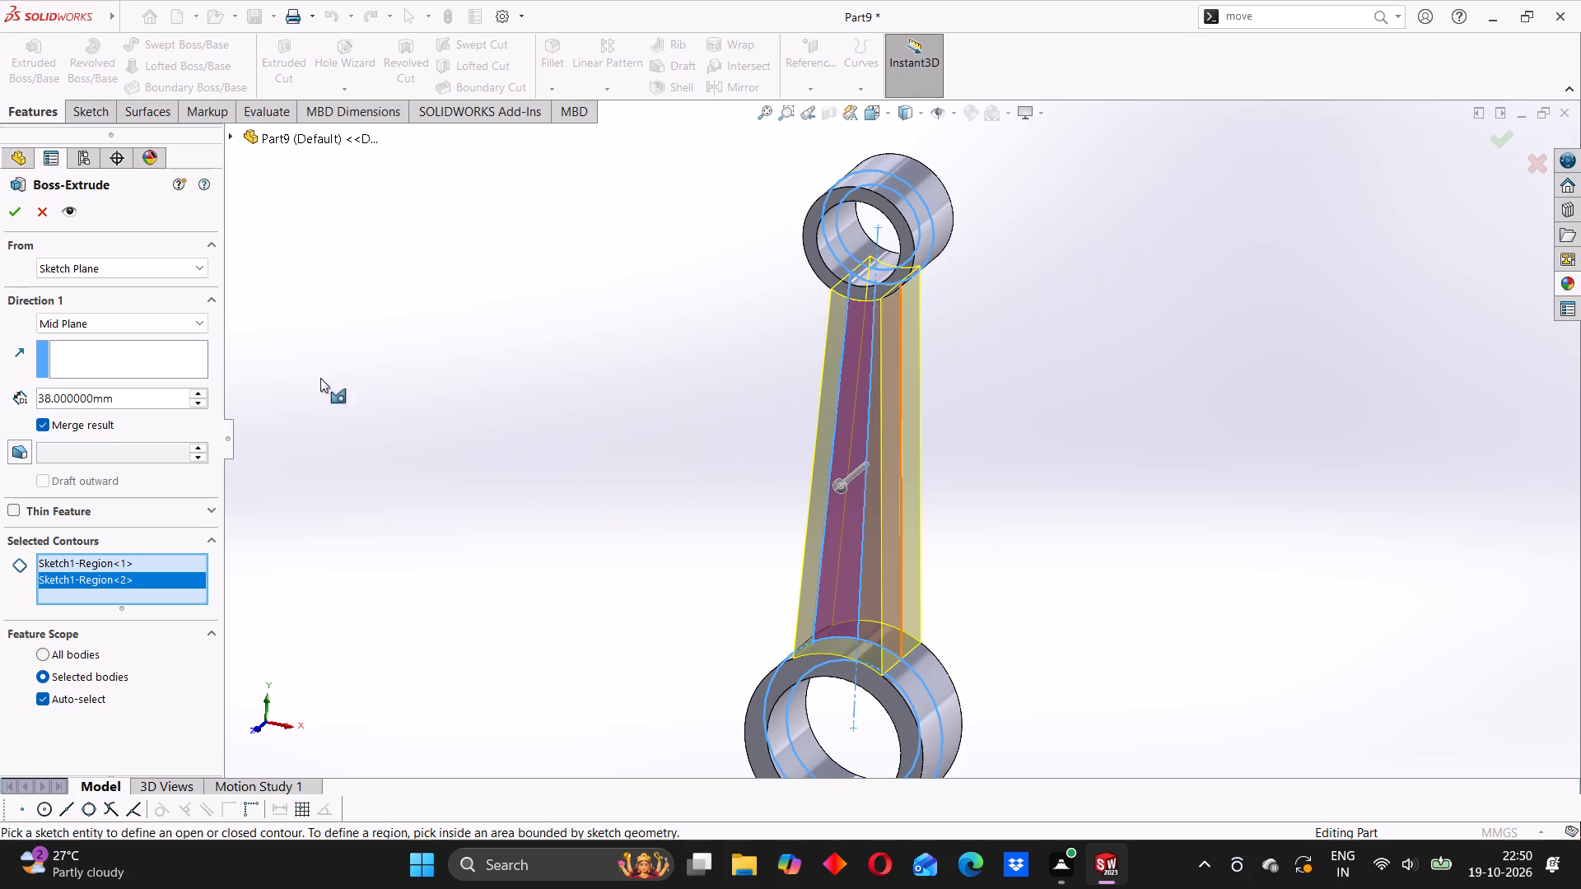
middle_drag(907, 527, 838, 504)
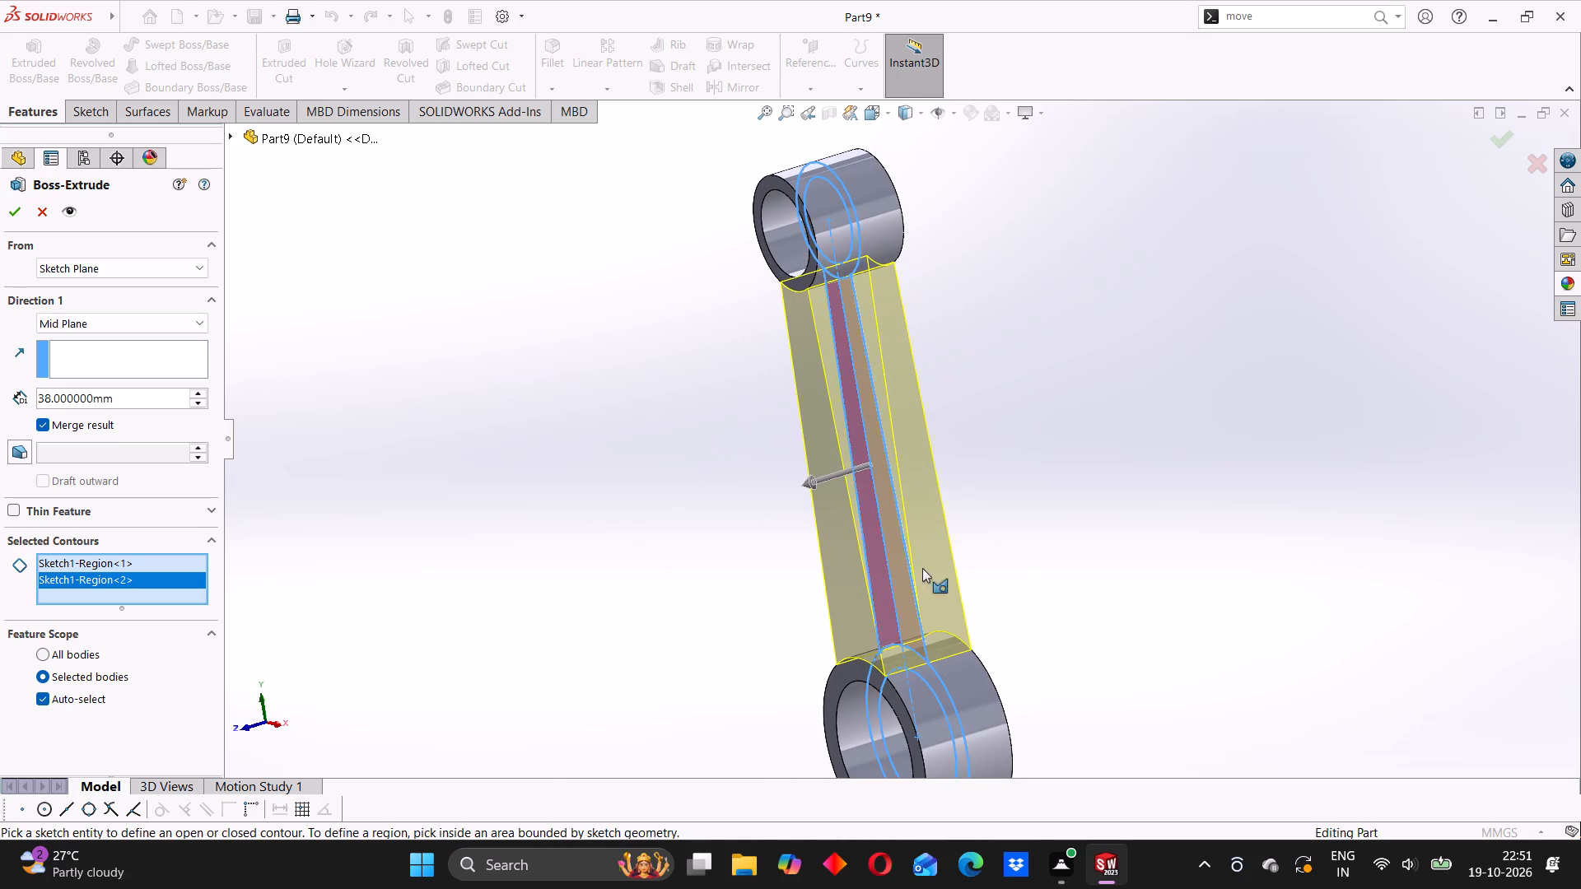
Set the shank extrusion's depth to 18 mm and complete the feature.
drag(124, 394, 24, 402)
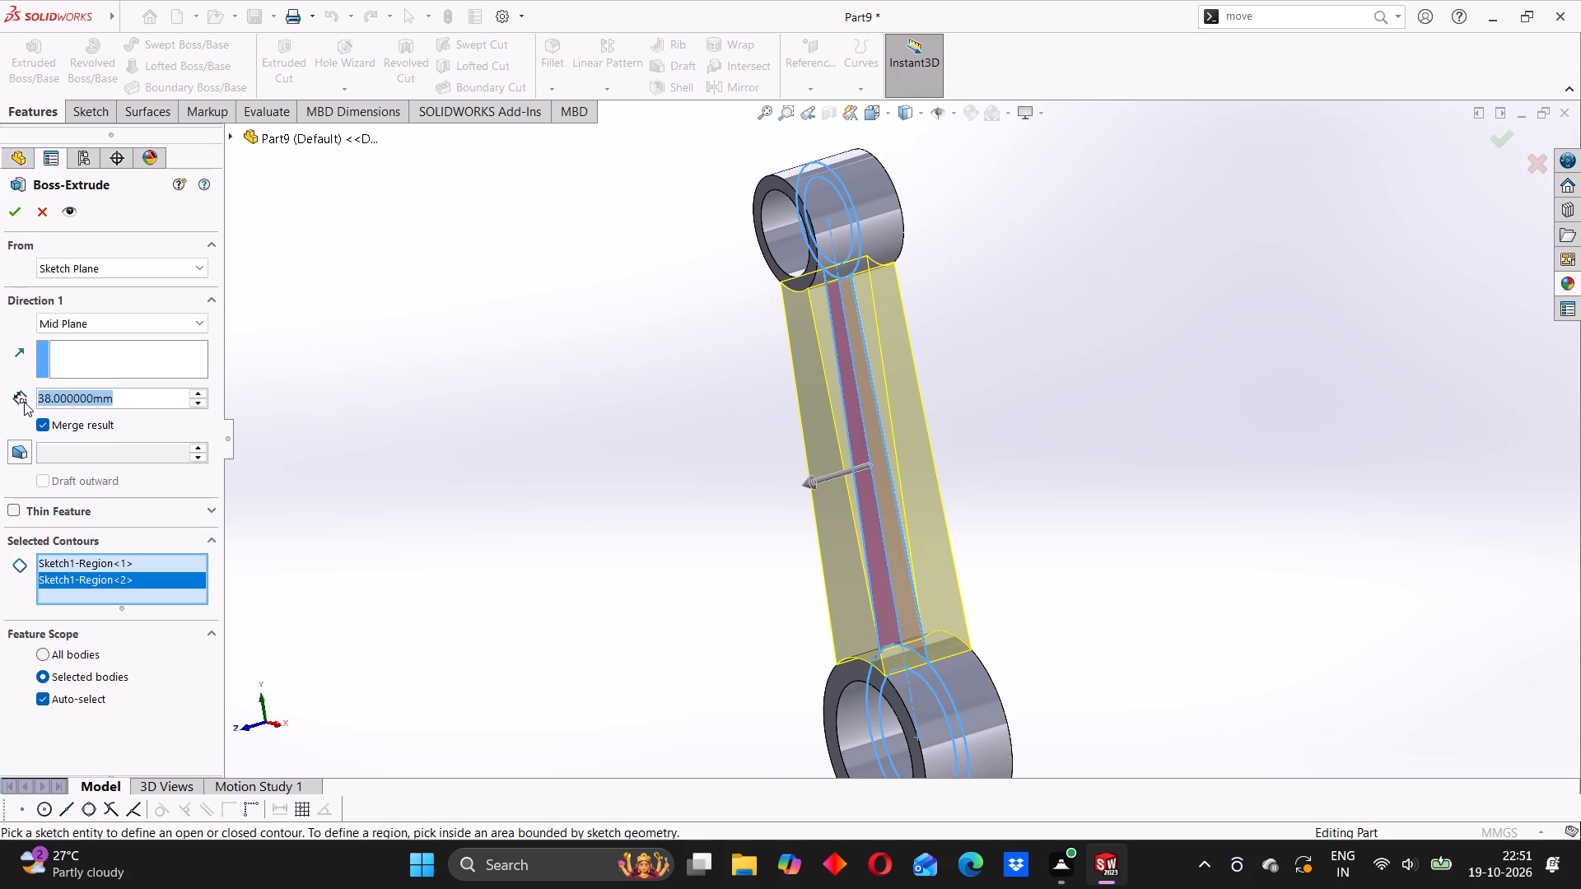
text(18)
key(Return)
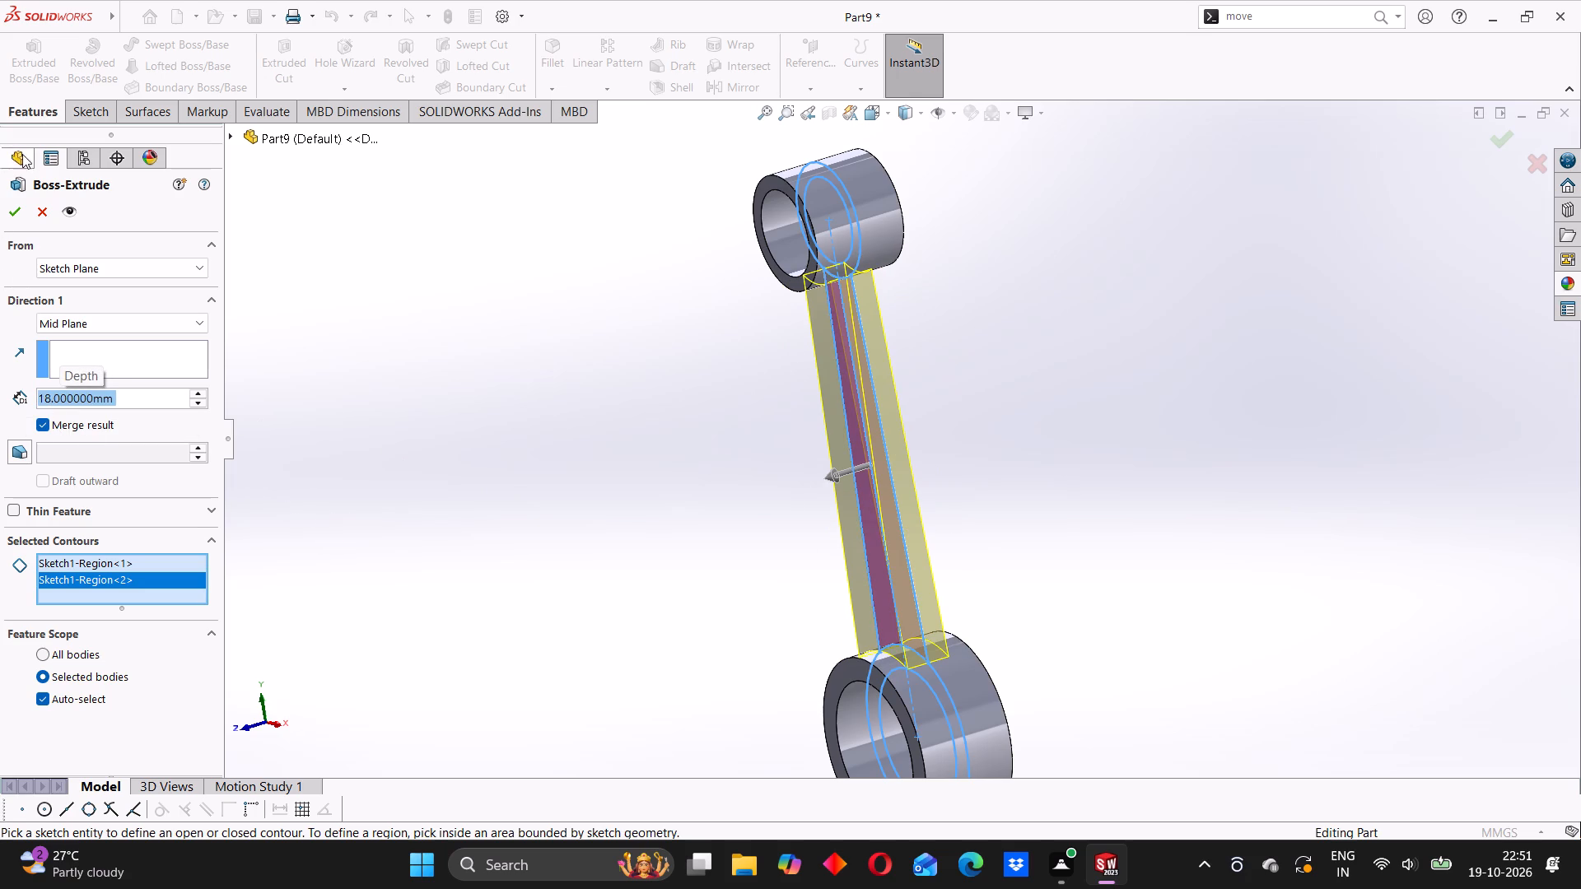
click(18, 198)
click(16, 201)
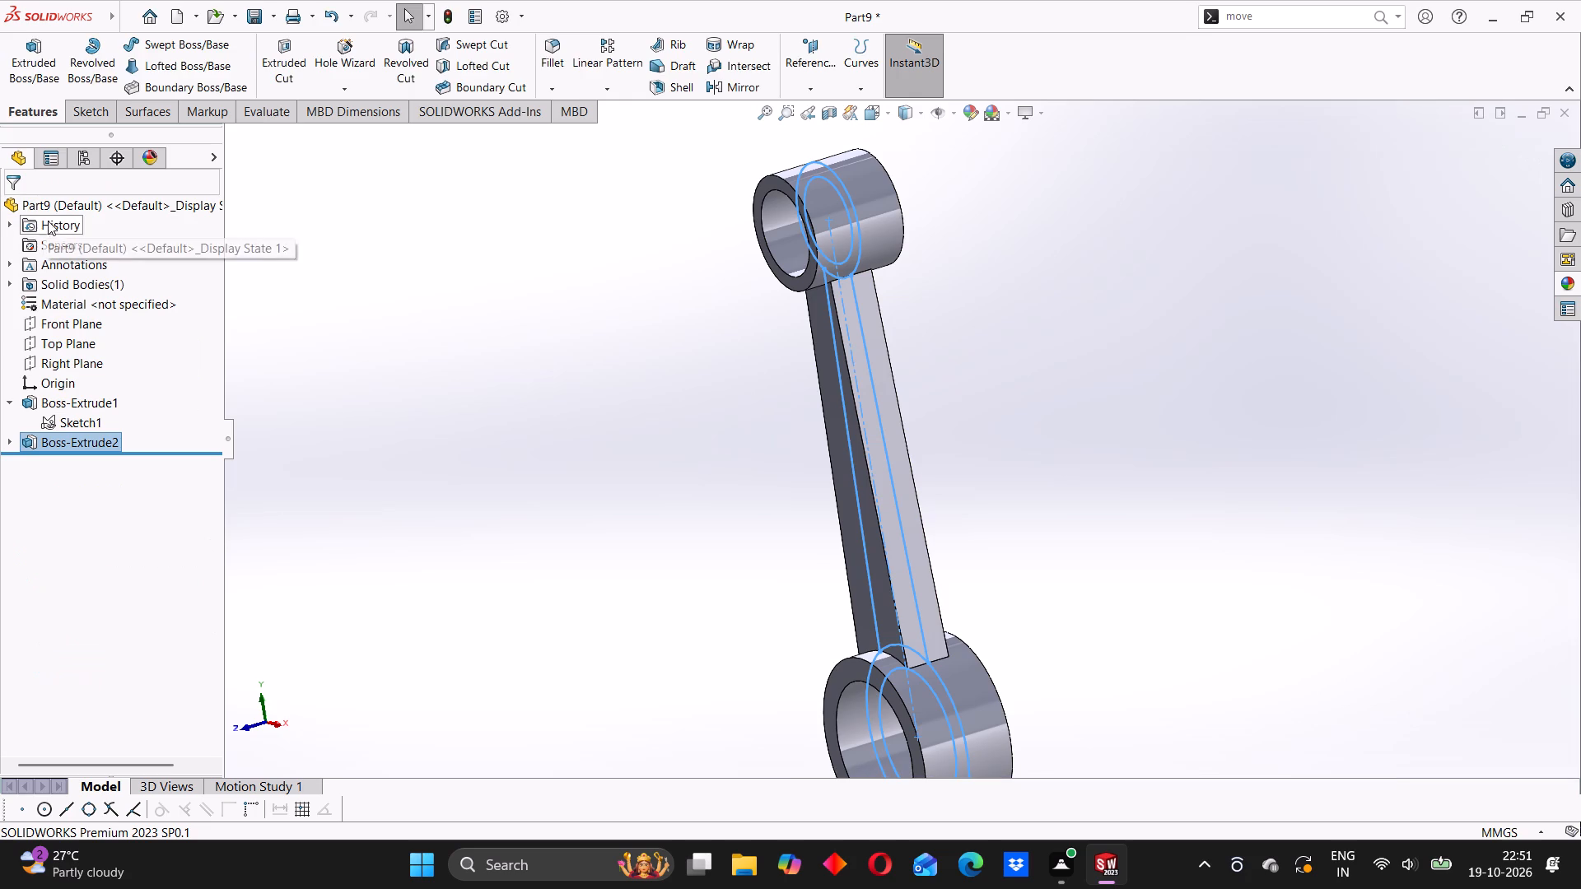
middle_drag(748, 440, 787, 403)
click(725, 436)
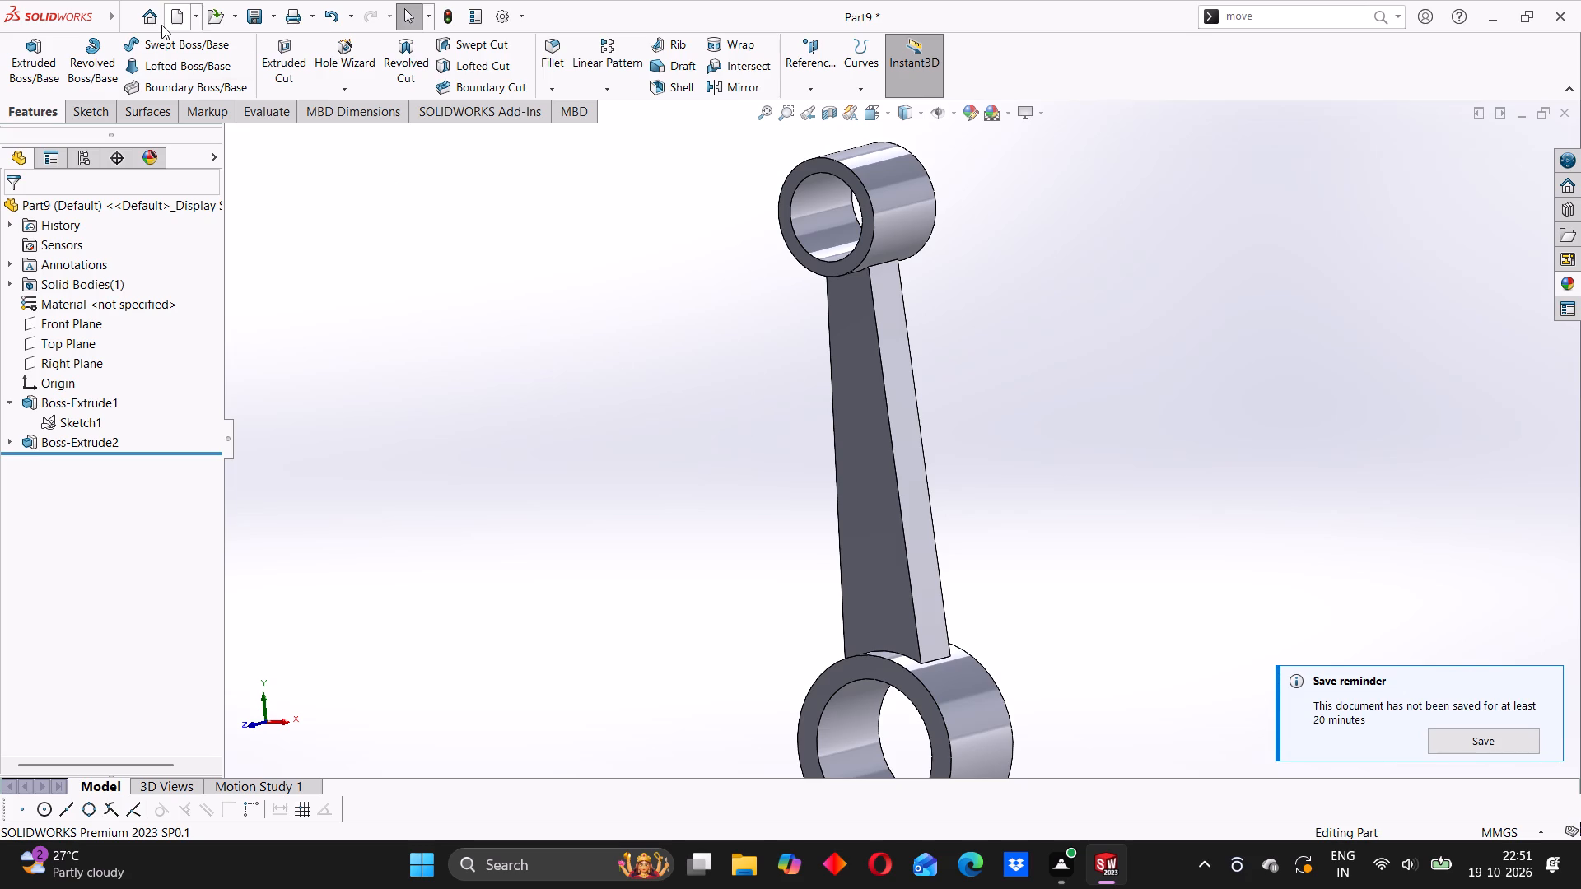
Start a sketch on the shank's front face and draw a vertical centerline from the origin to the larger ring's center.
middle_drag(632, 361, 643, 355)
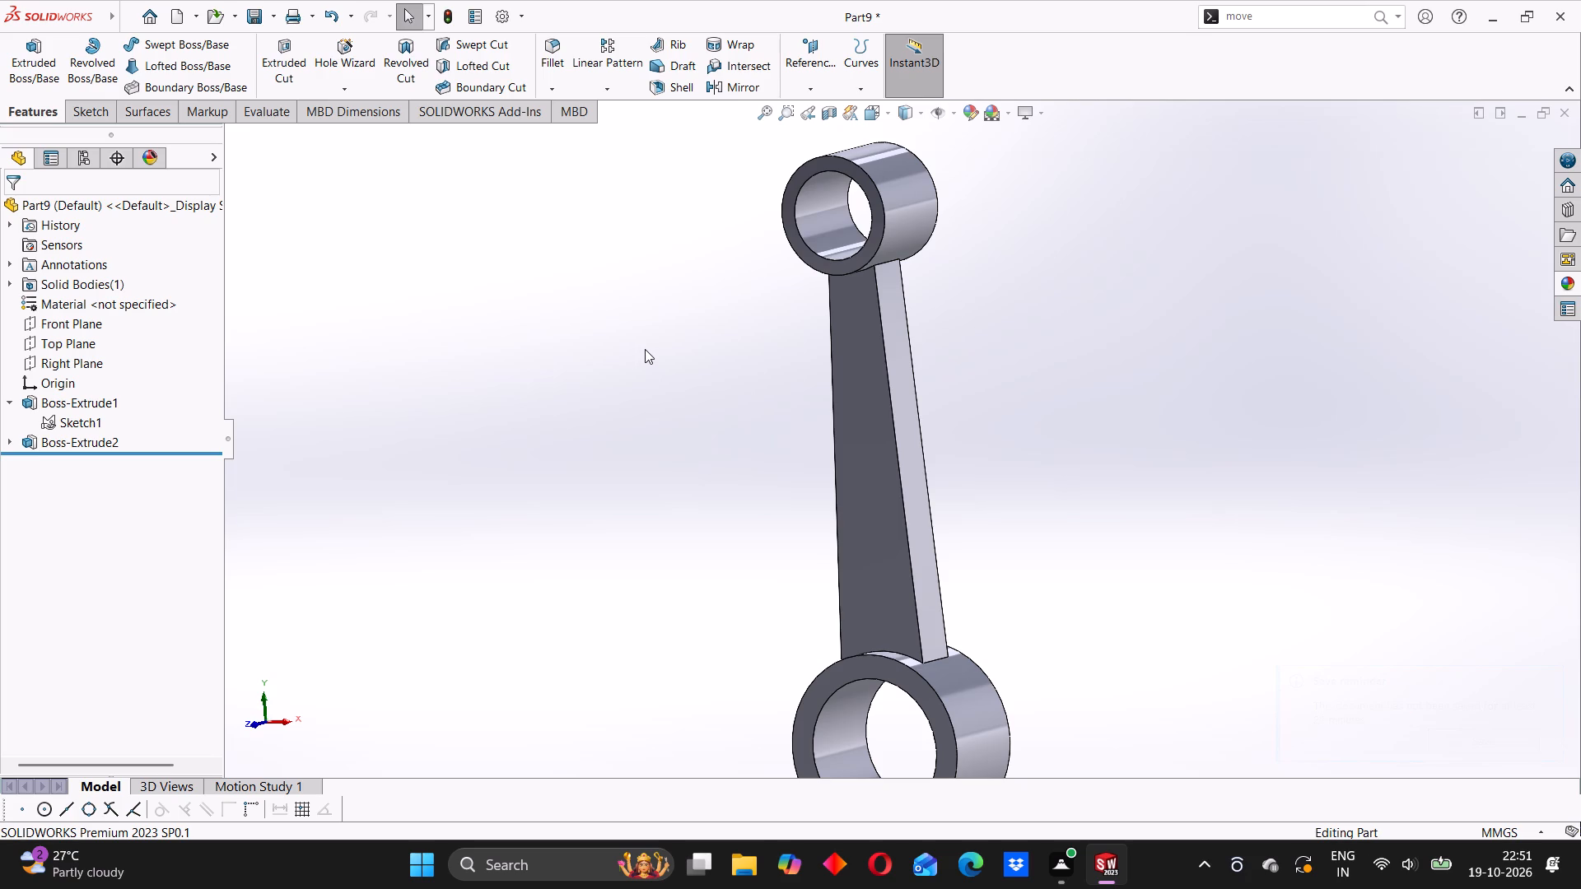
click(842, 378)
click(912, 333)
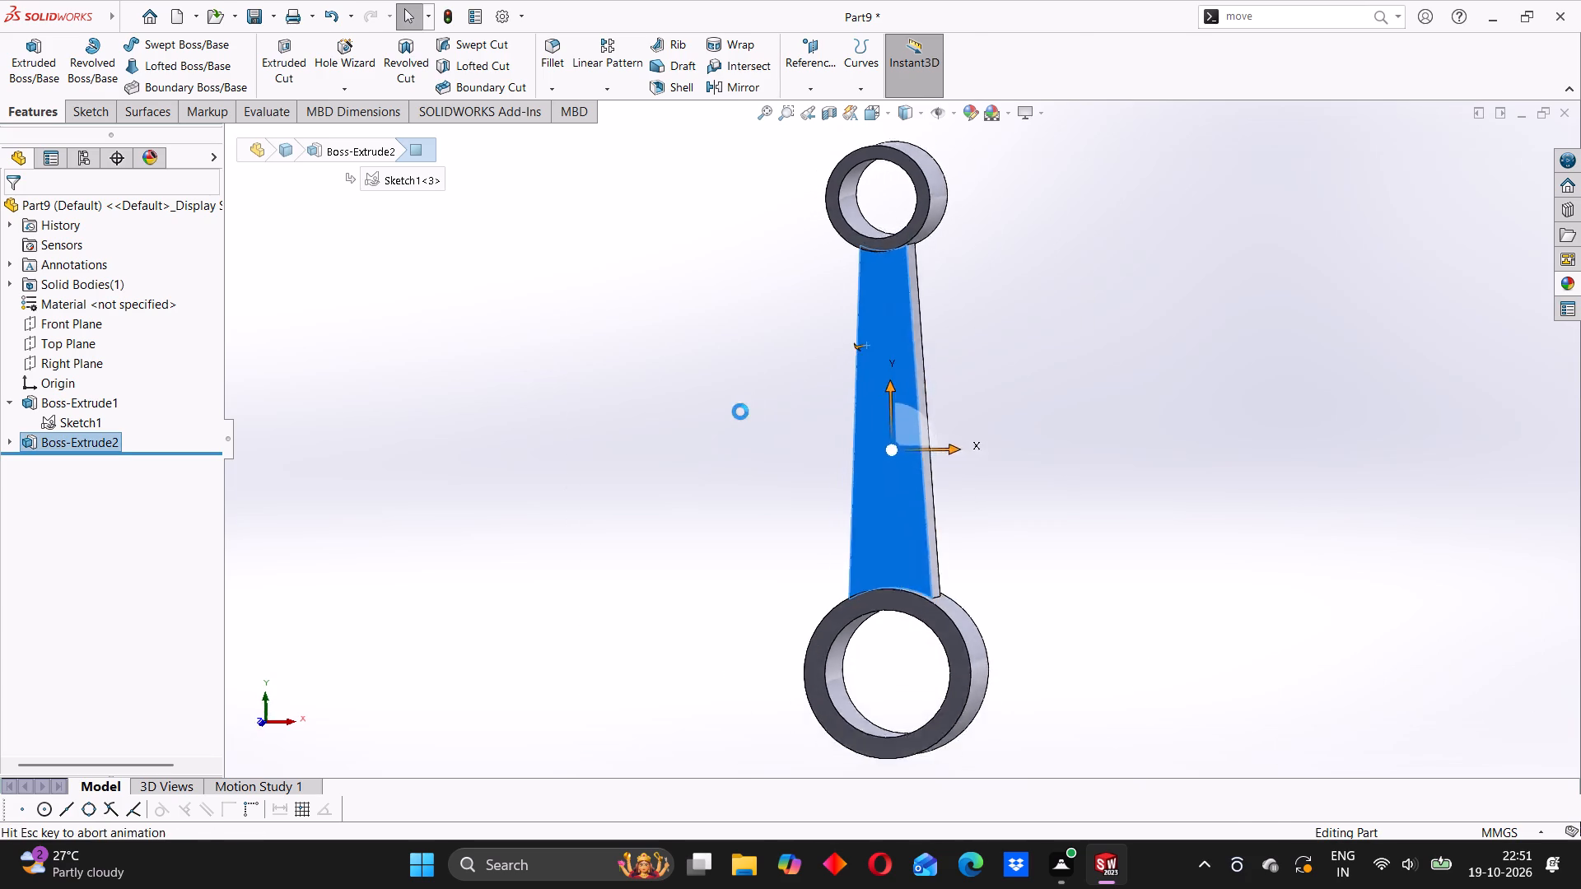
click(804, 377)
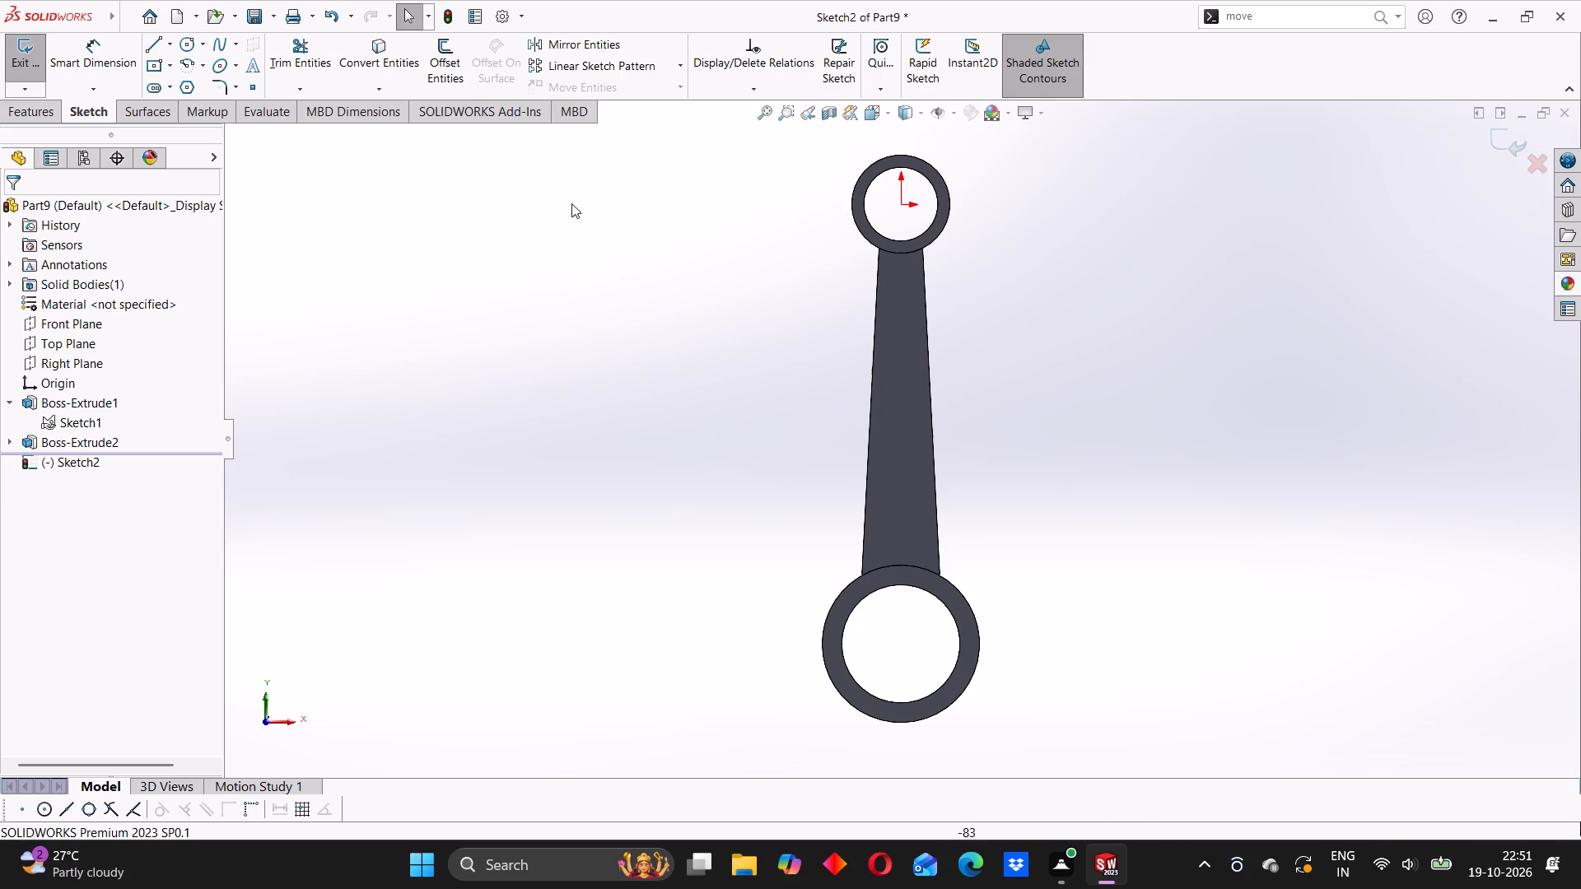
click(172, 46)
click(185, 91)
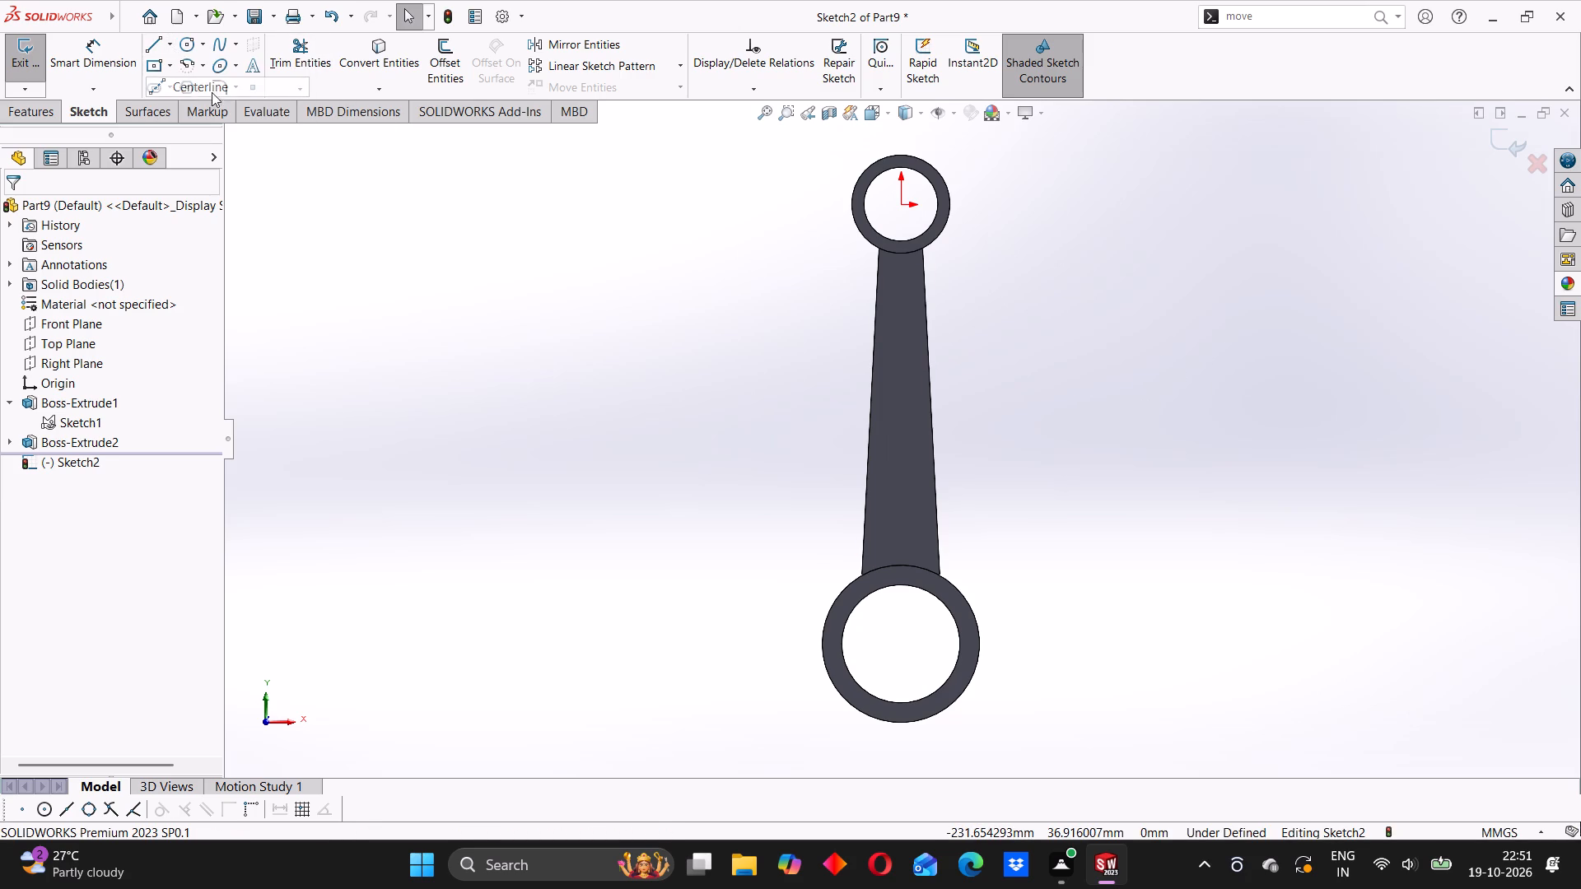
click(903, 207)
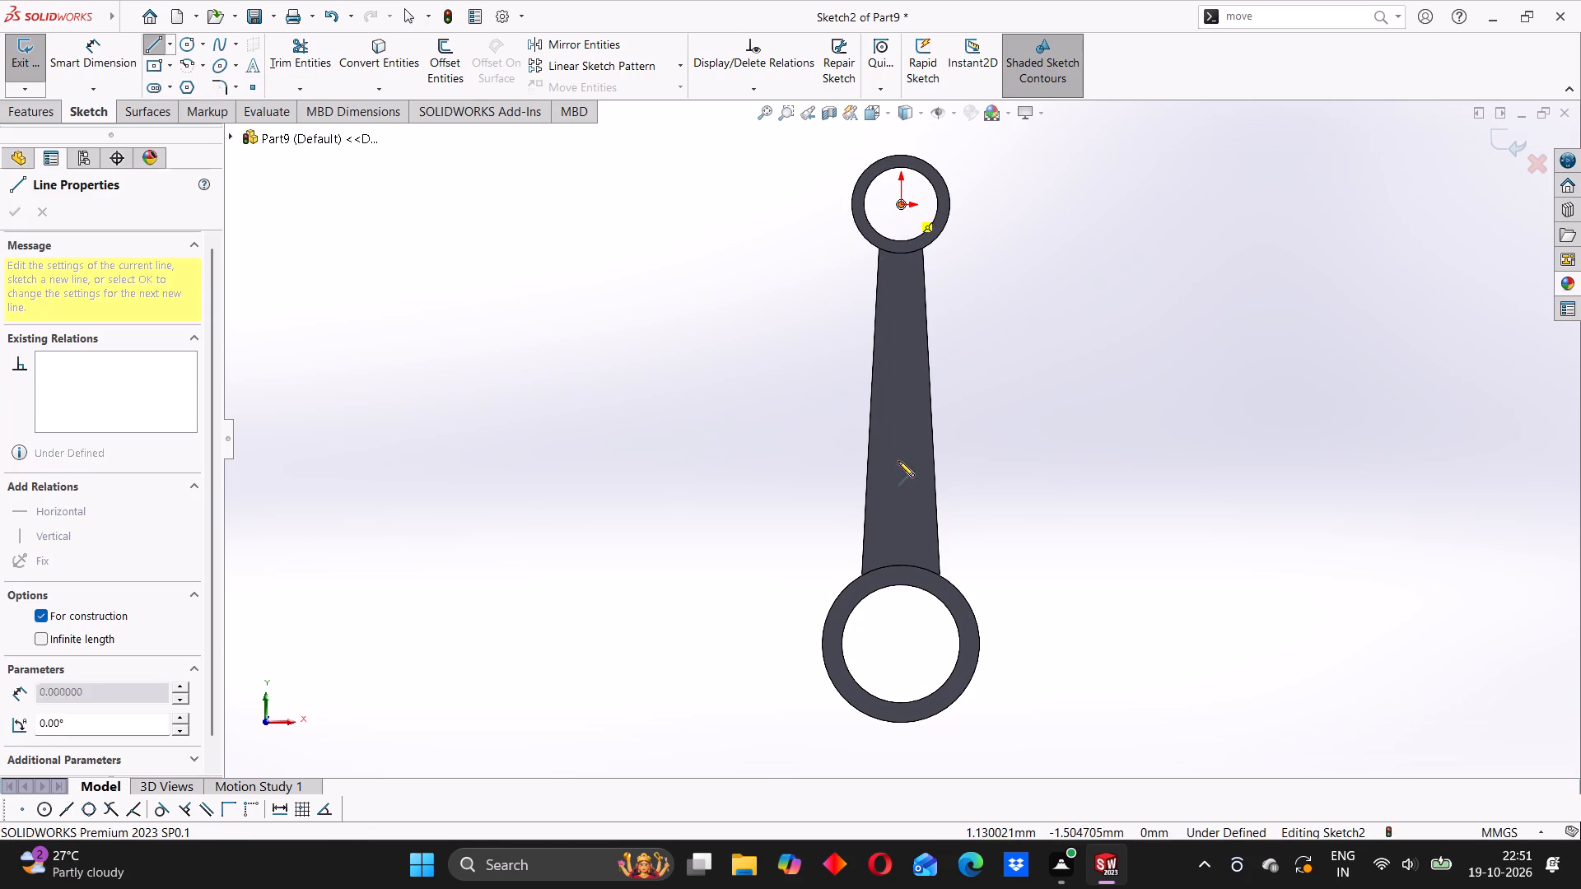
click(903, 644)
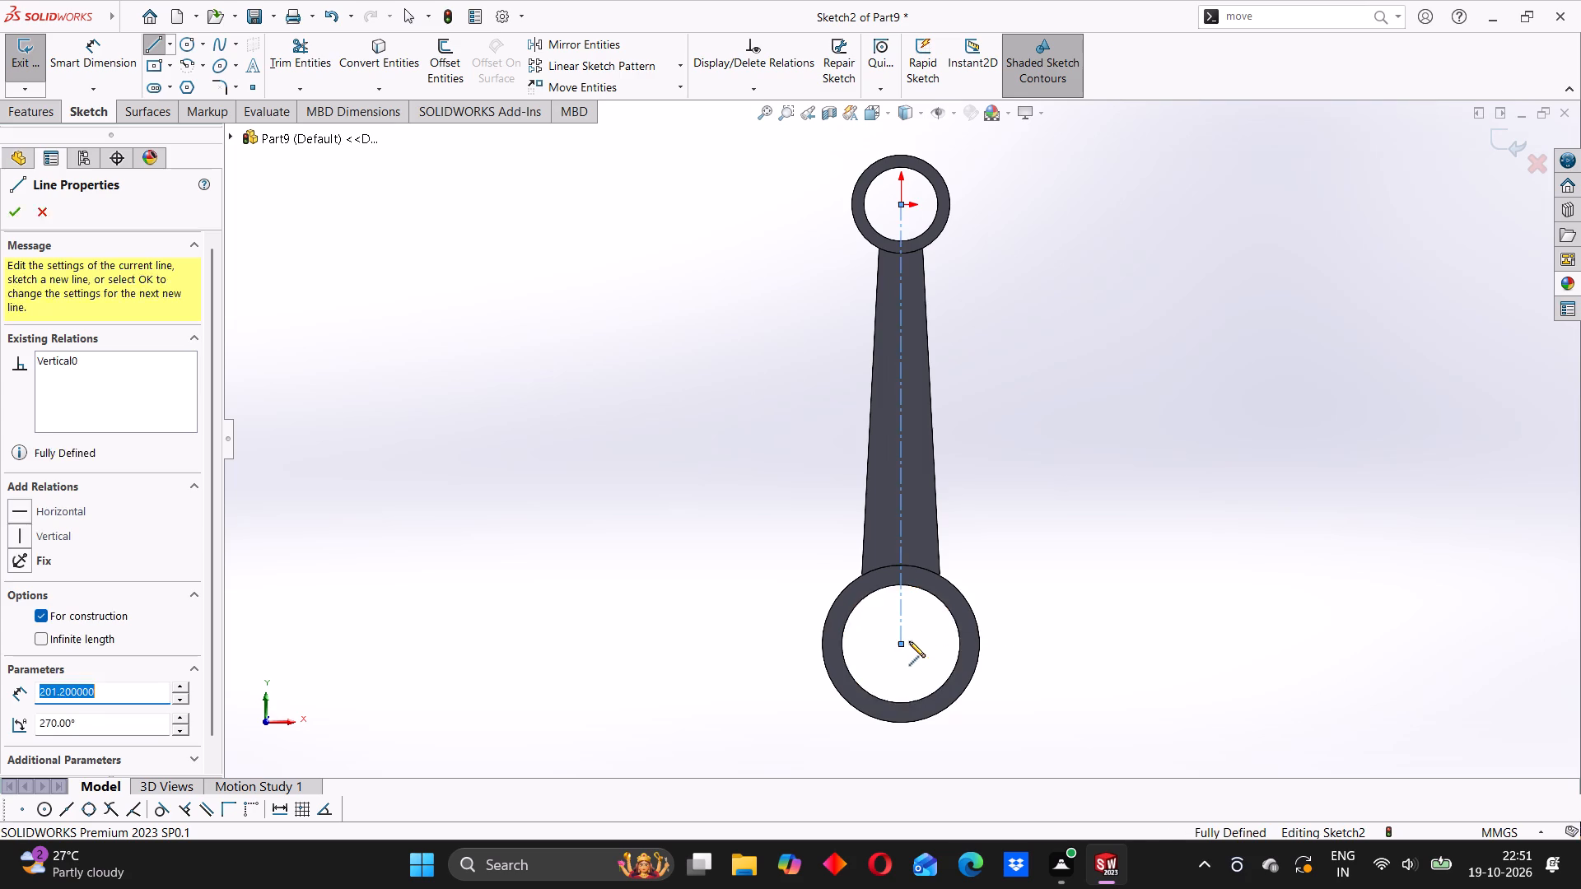
right_click(1076, 384)
click(1092, 395)
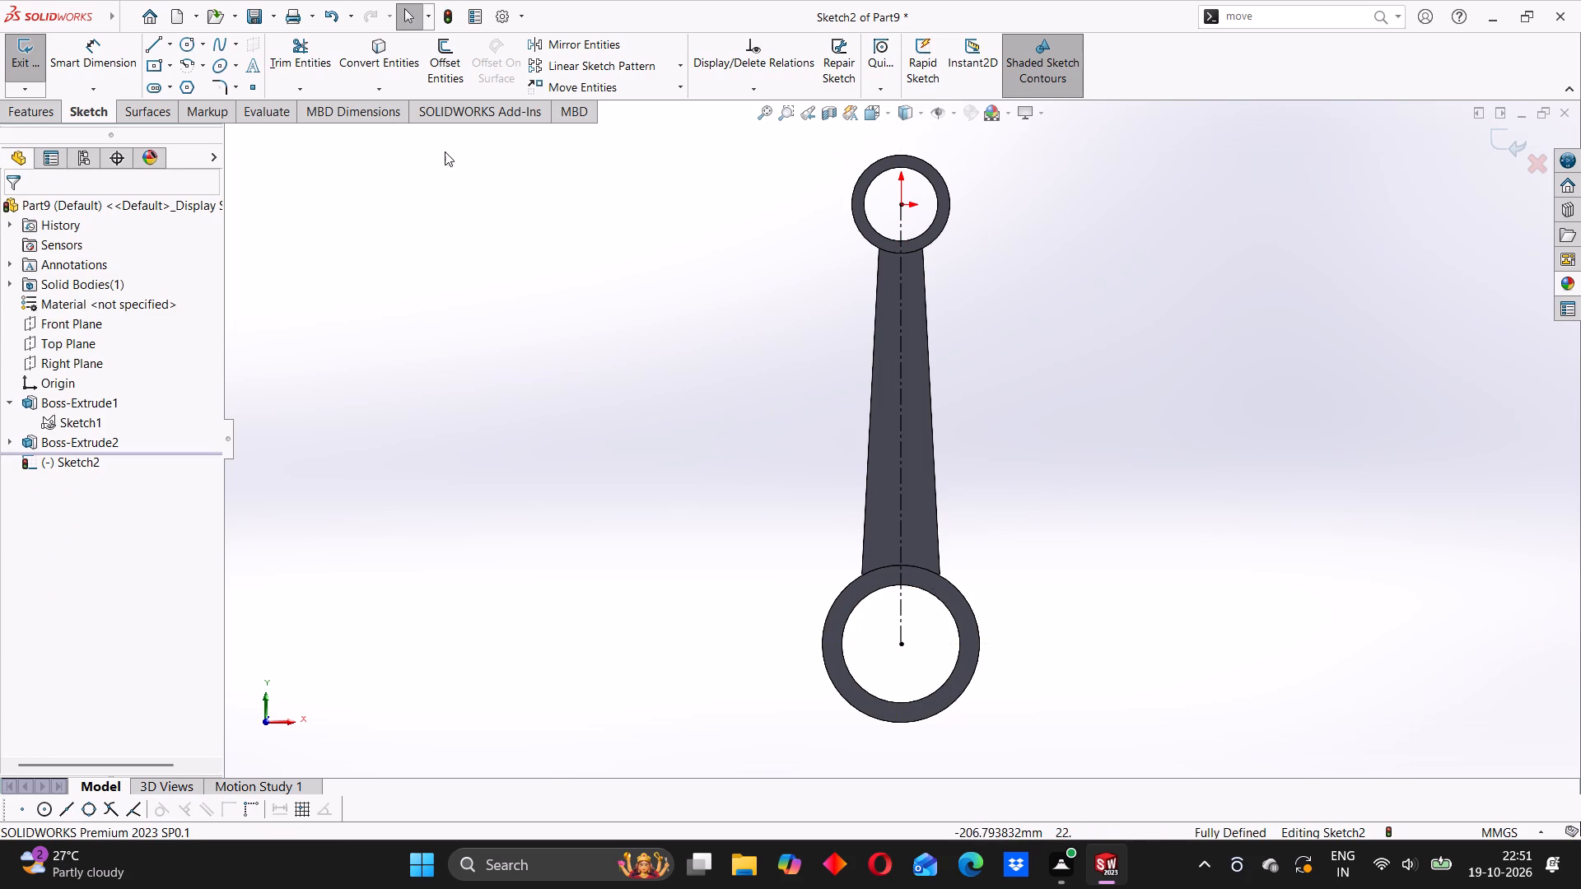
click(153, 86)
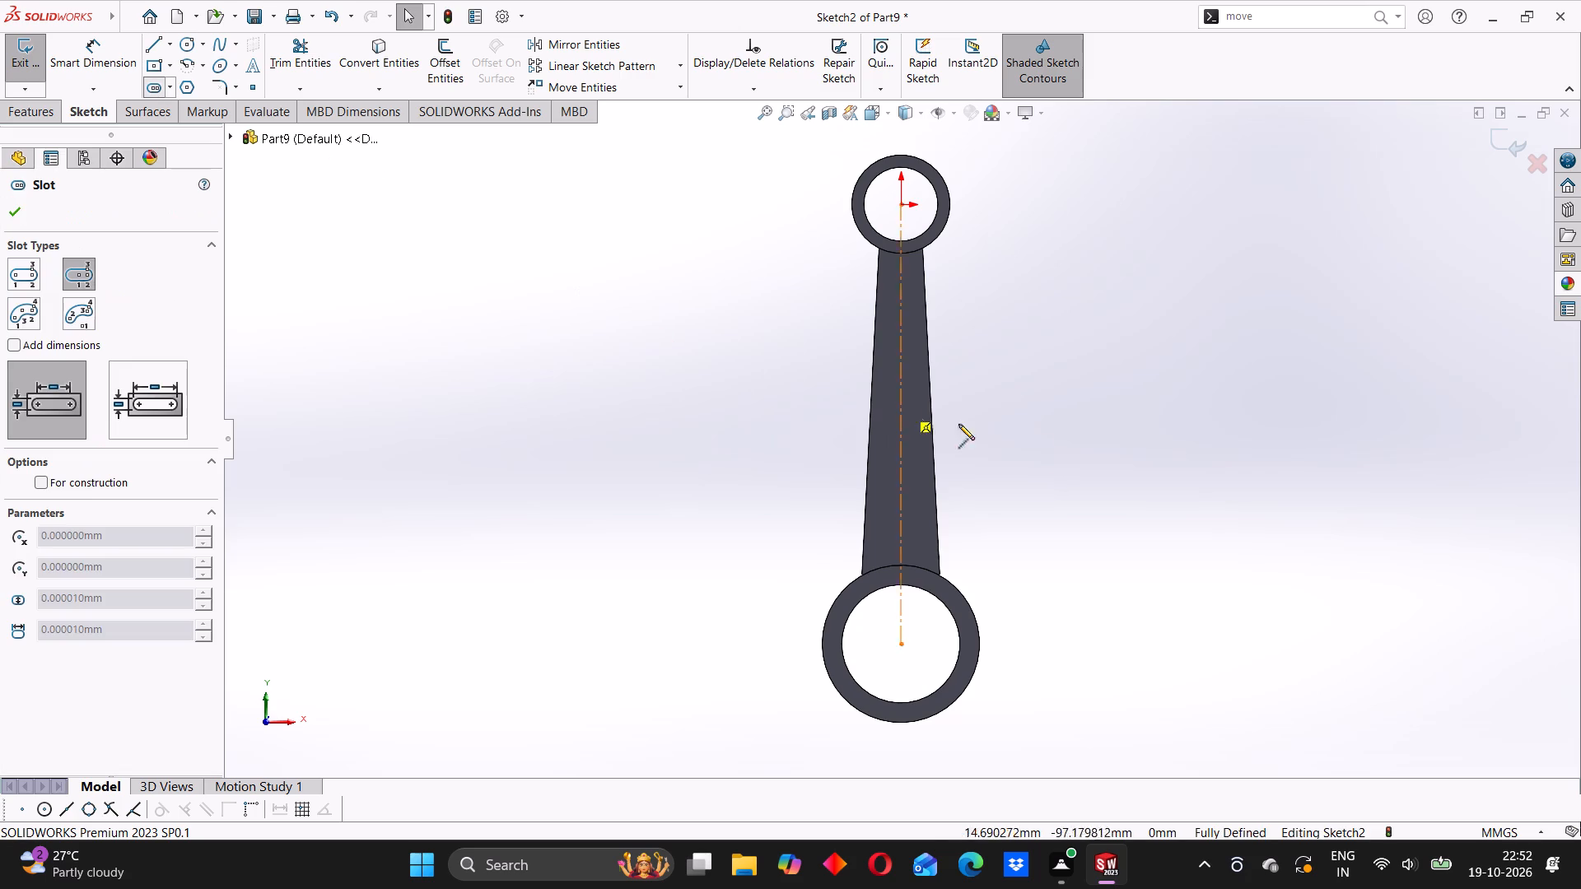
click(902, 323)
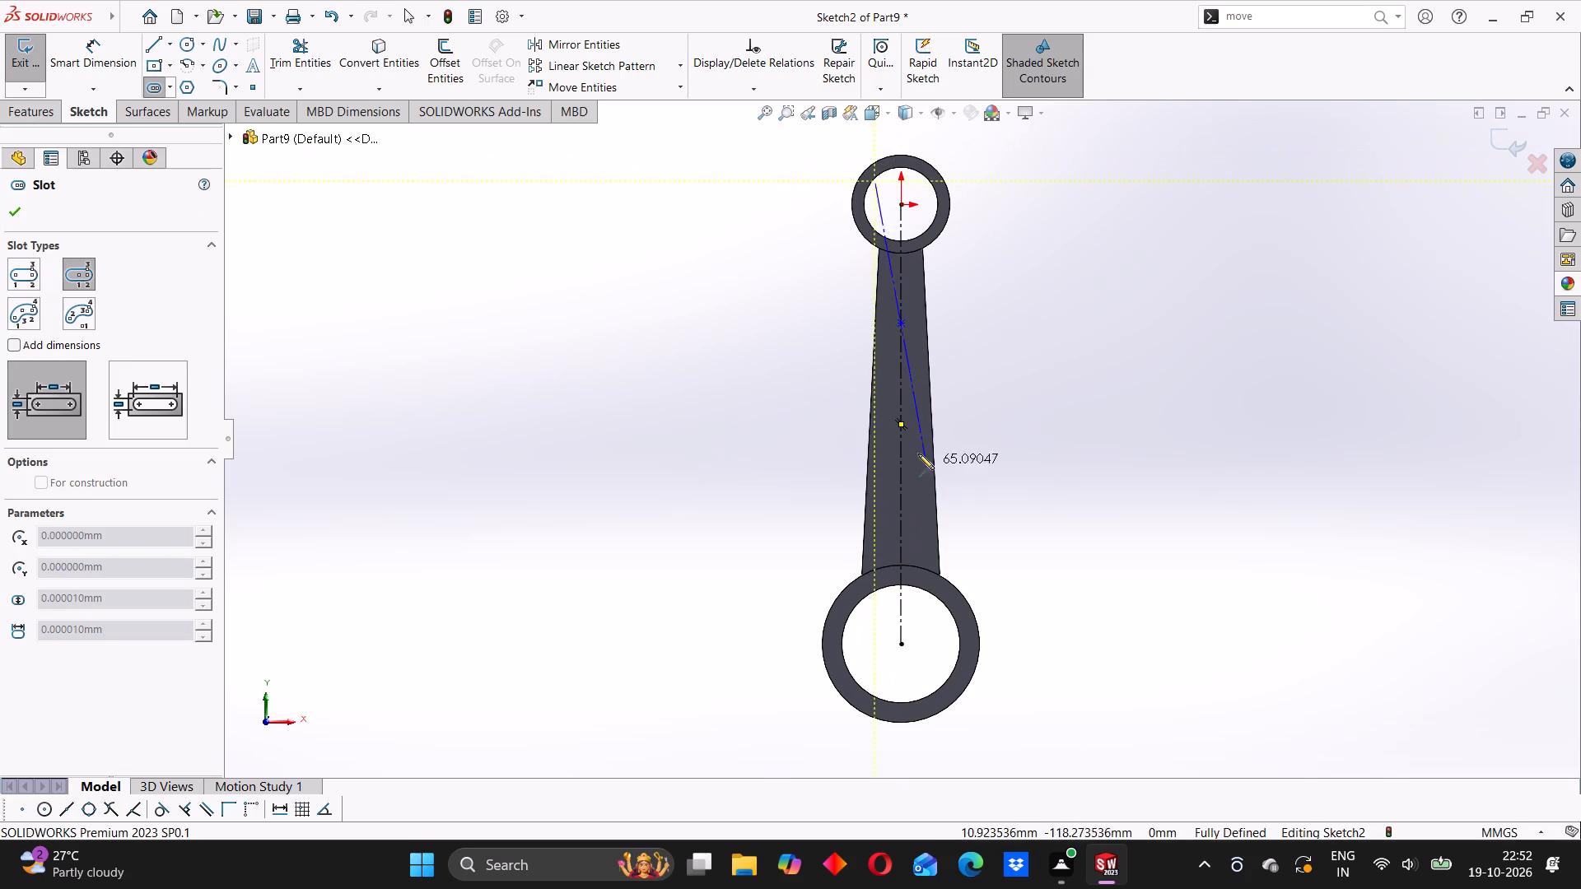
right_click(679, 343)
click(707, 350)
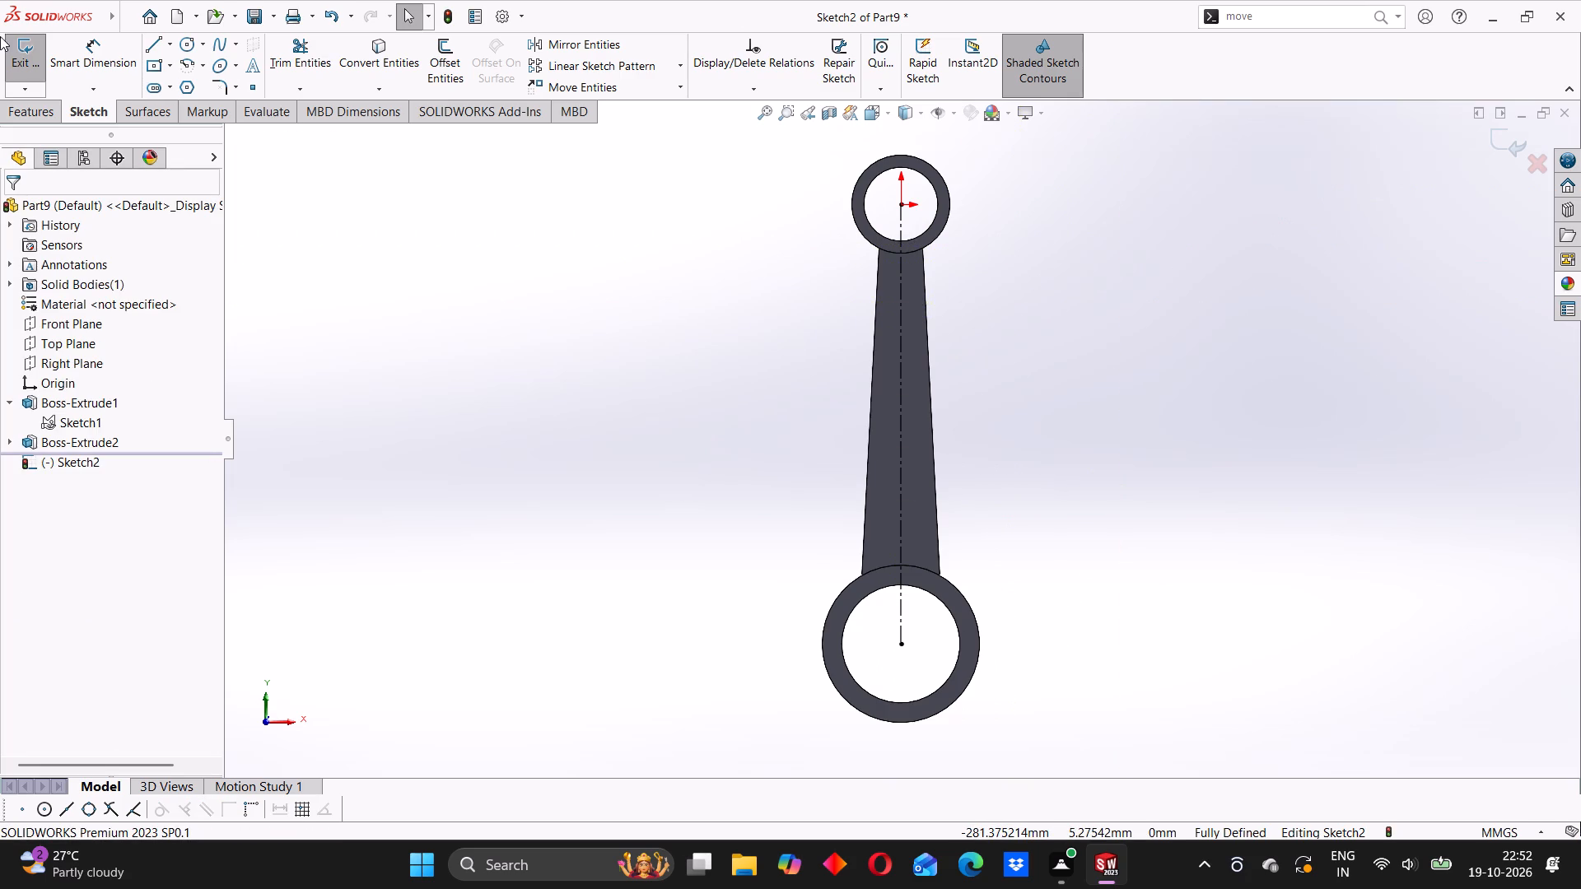
Sketch a vertical centerpoint straight slot on the shank's centerline, about 81 mm between arc centers and 16 mm wide.
click(156, 84)
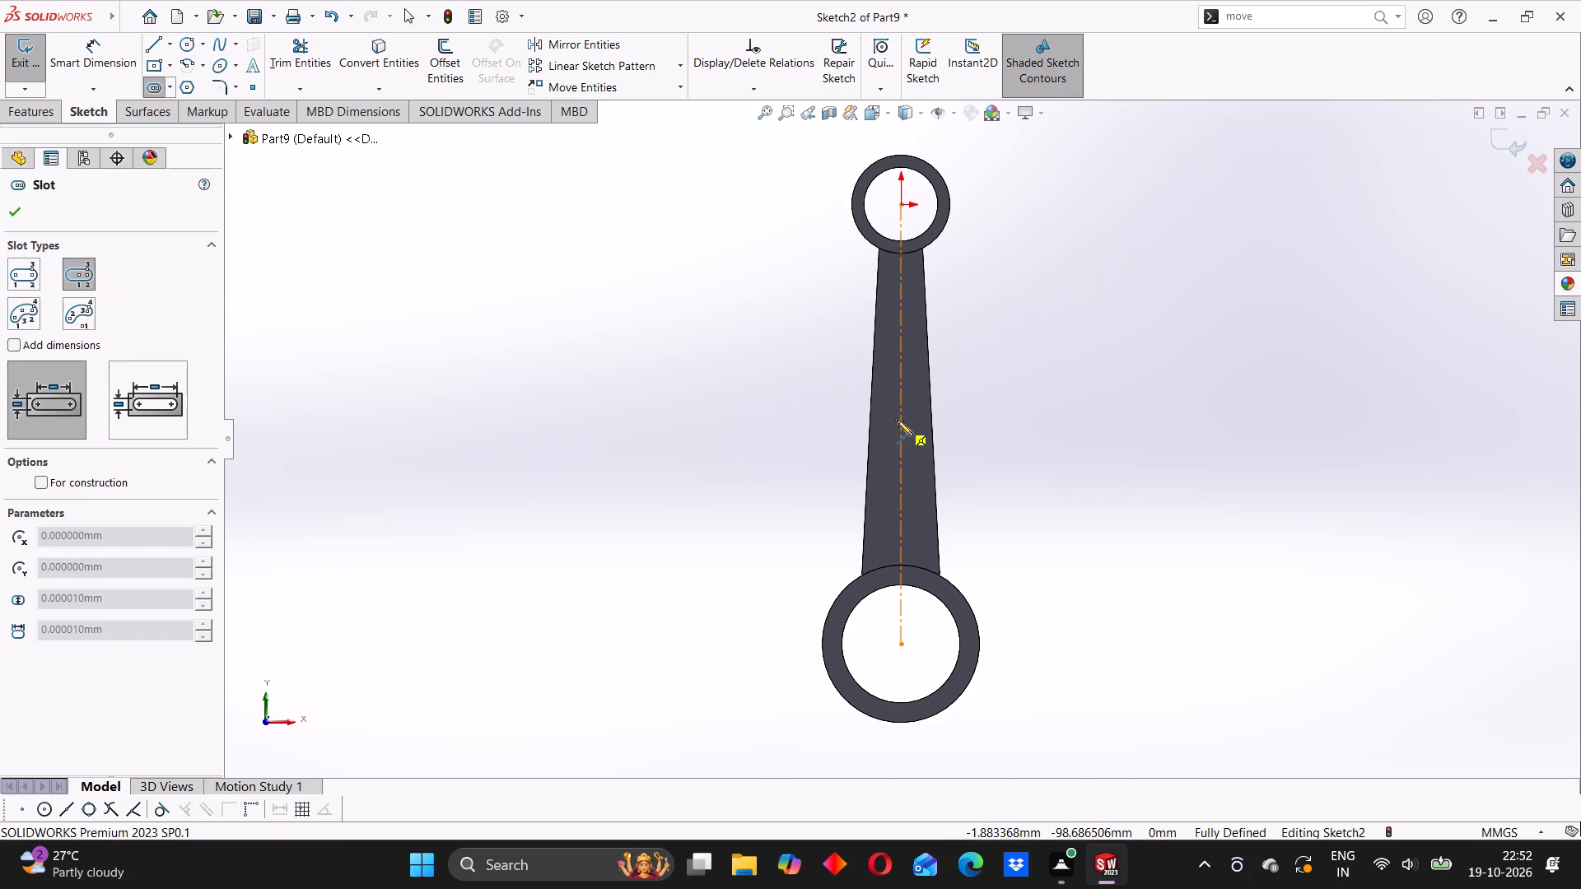
click(899, 411)
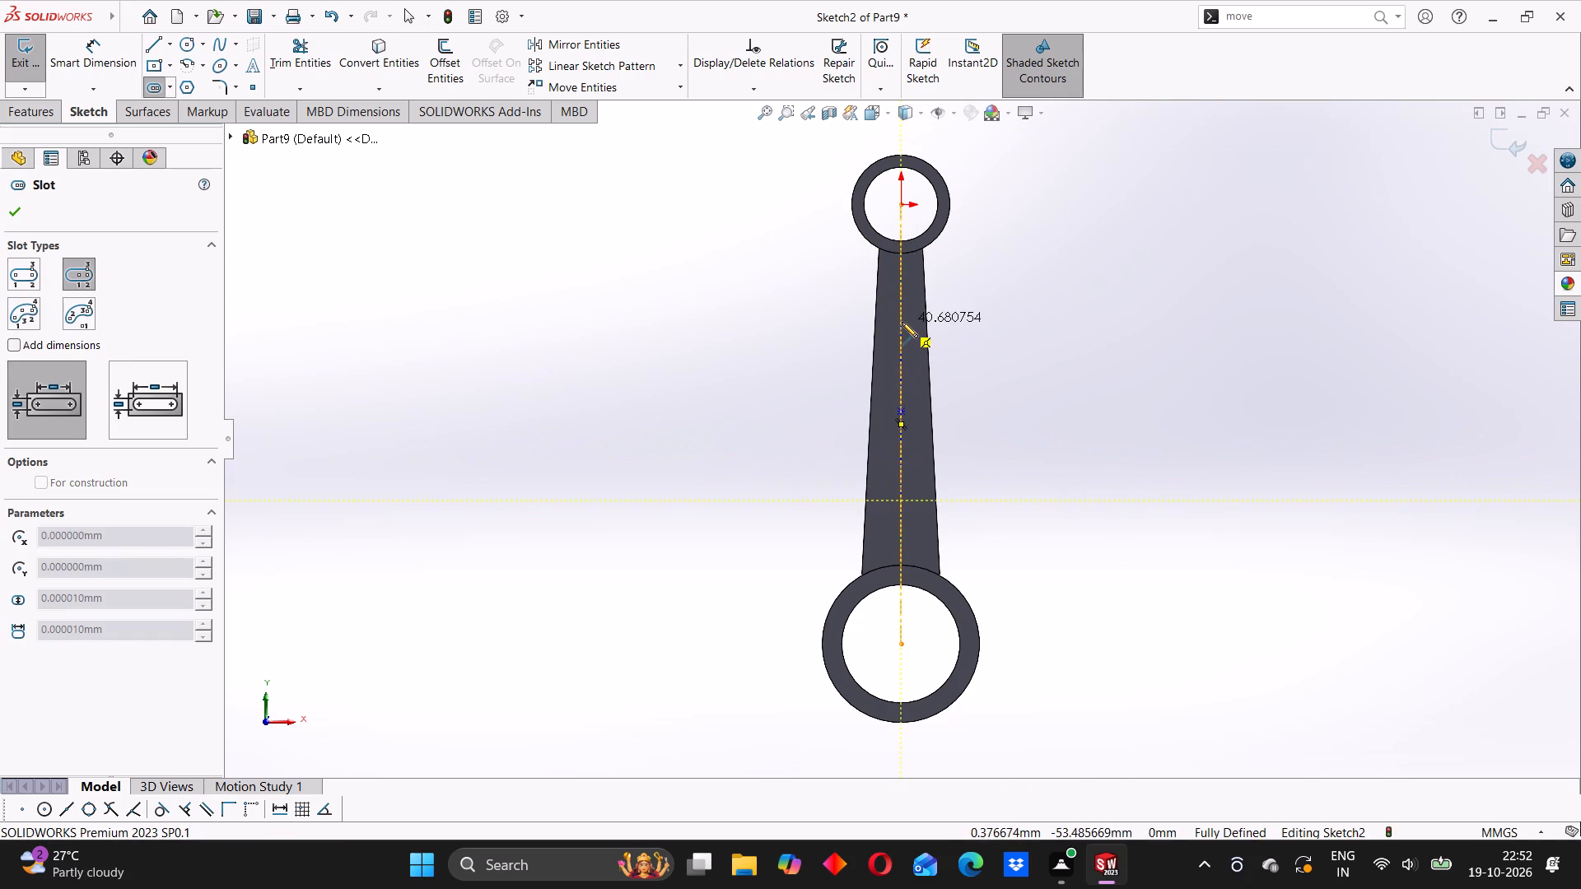
click(902, 322)
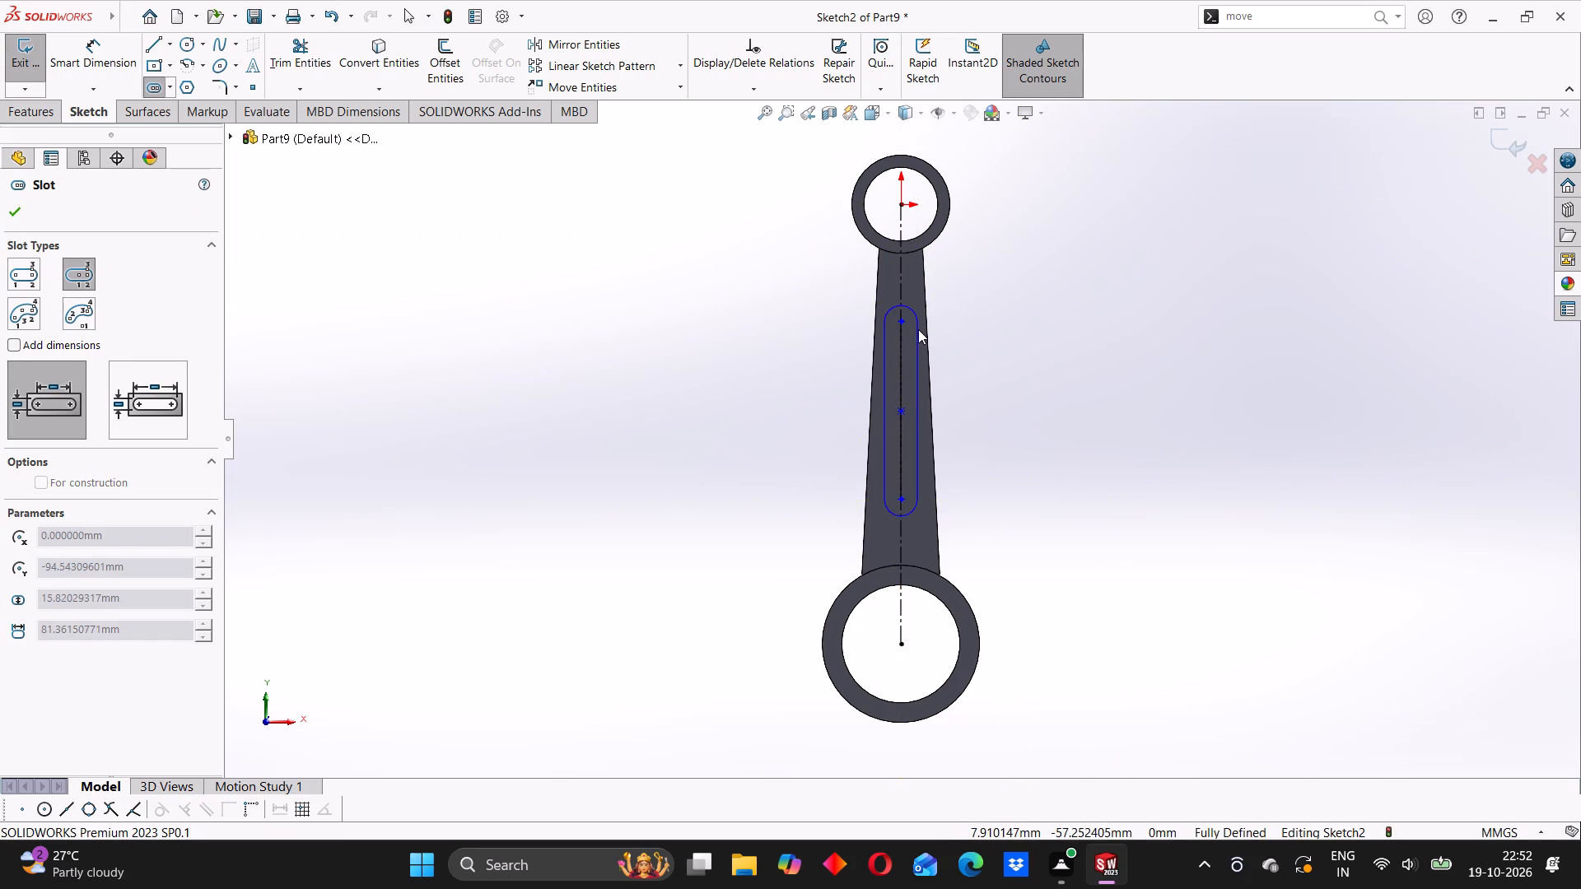
click(918, 329)
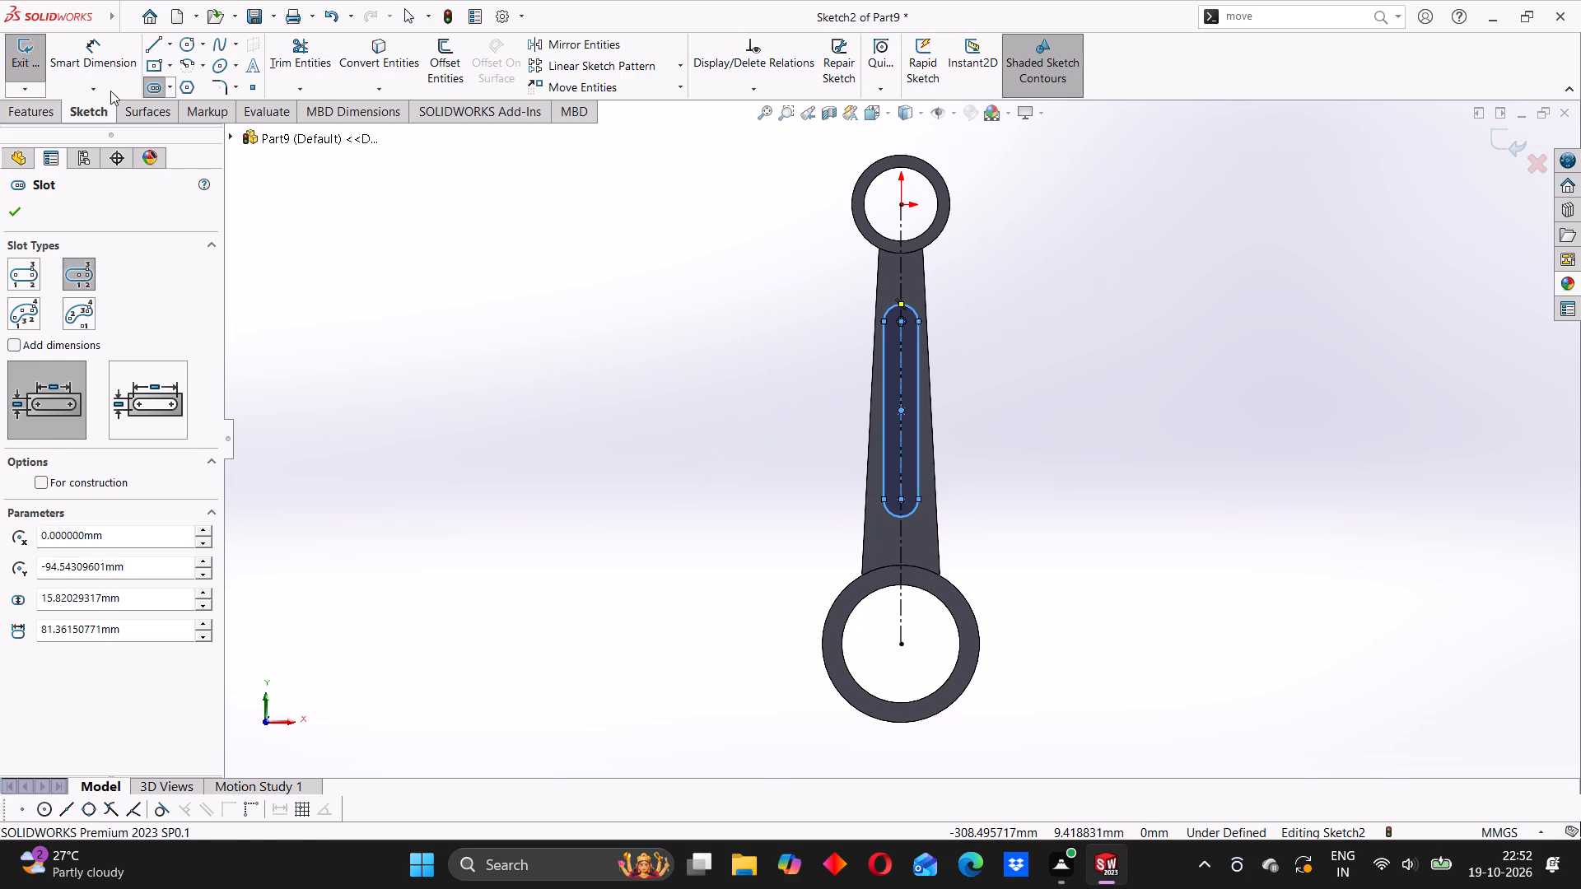
Dimension the length of the slot's straight side between its endpoints and set it to 90 mm.
click(102, 63)
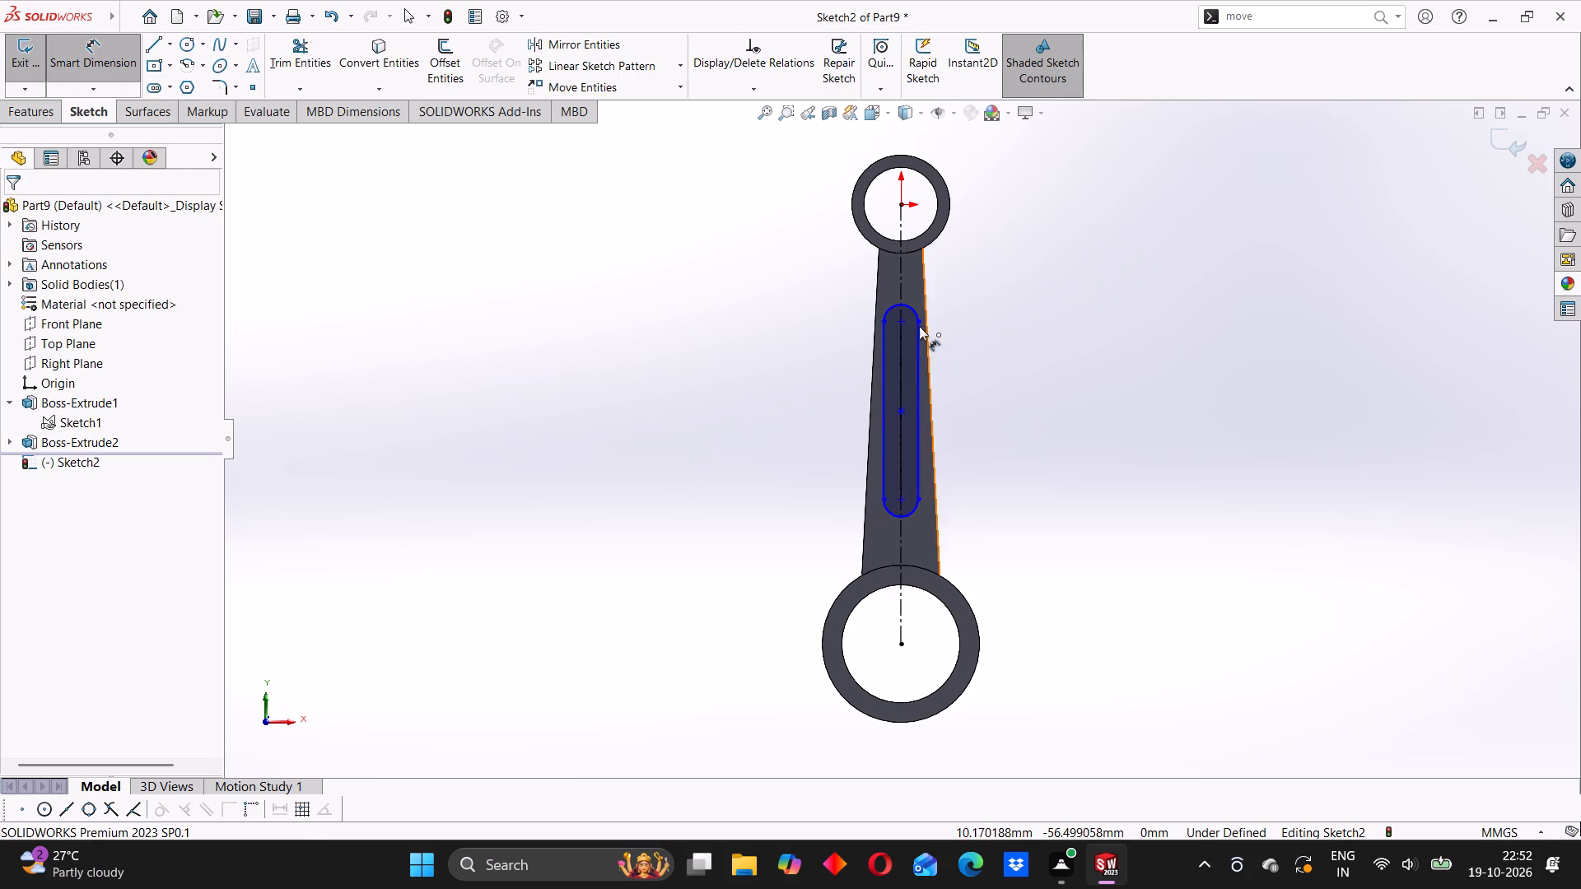
click(919, 323)
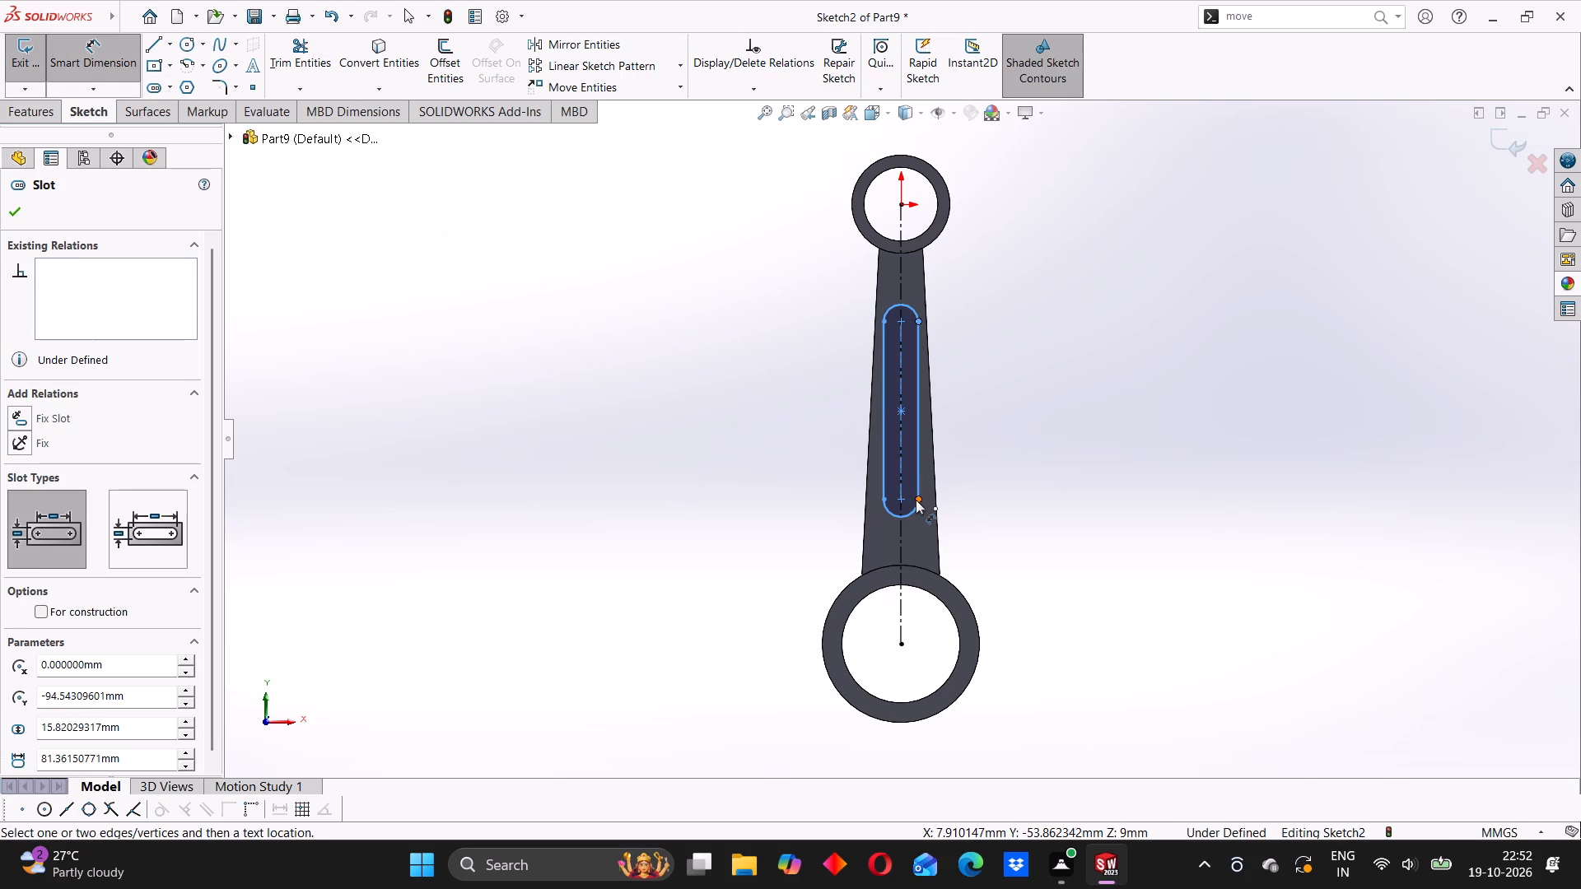
click(919, 498)
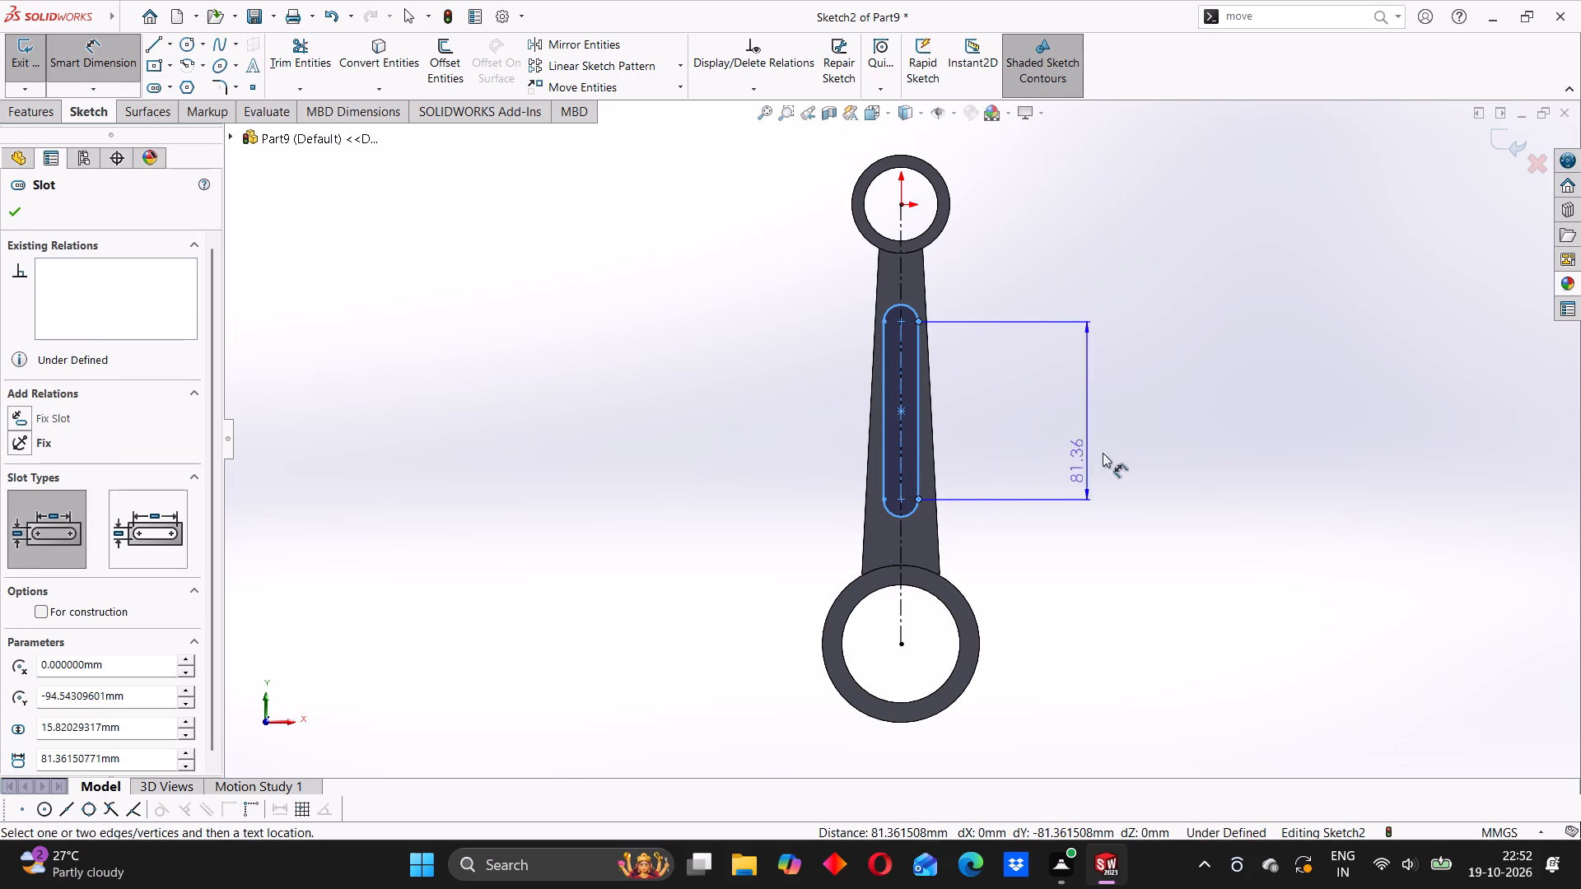
click(1132, 431)
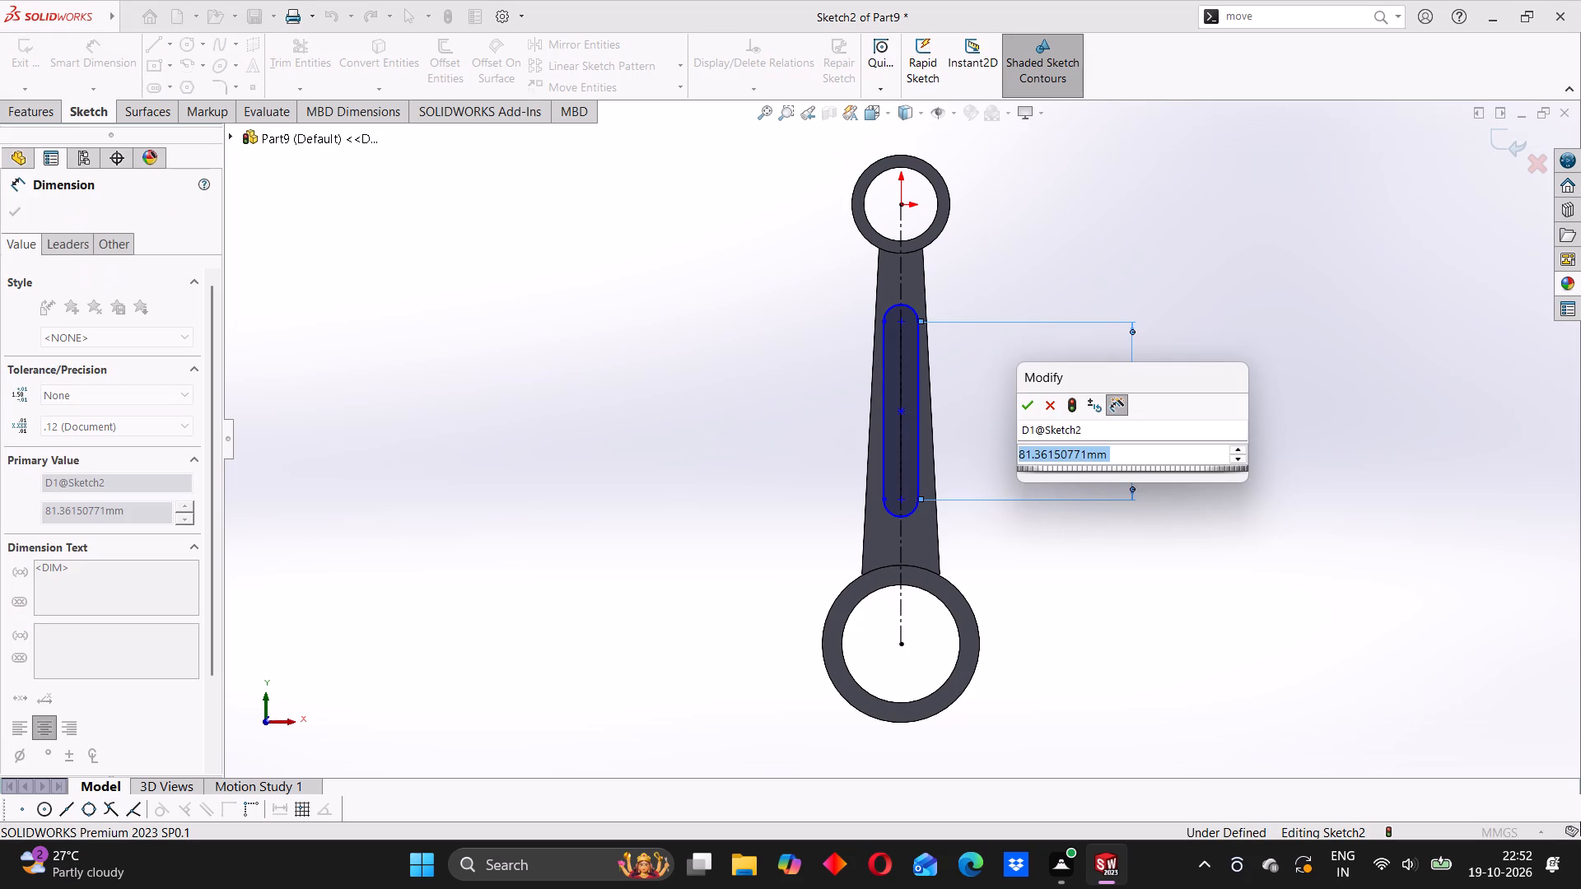
text(90)
key(Return)
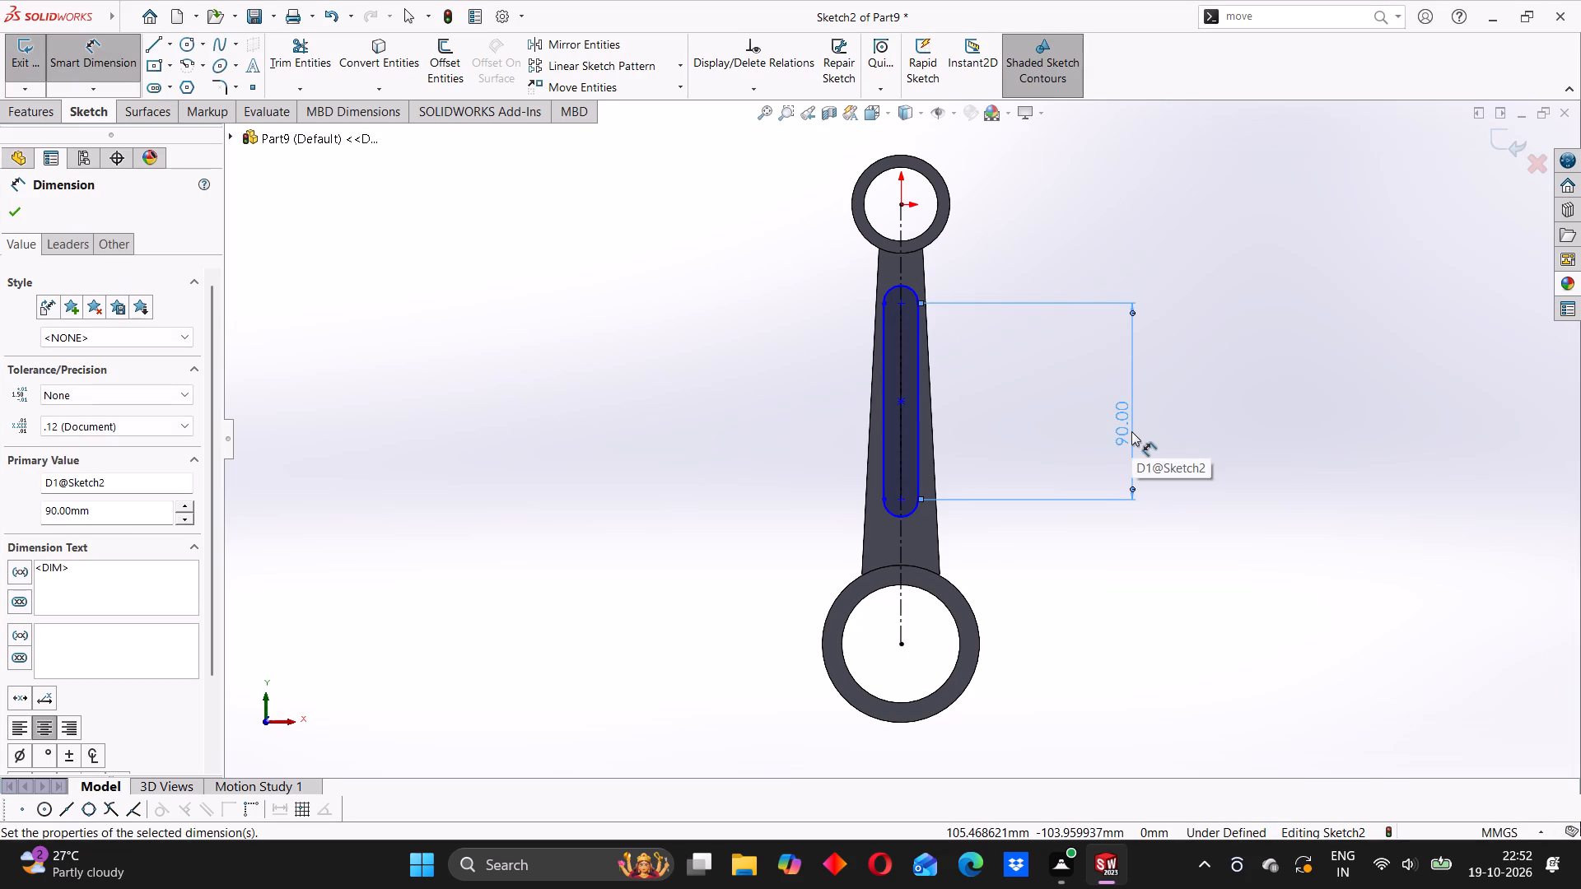
click(1162, 420)
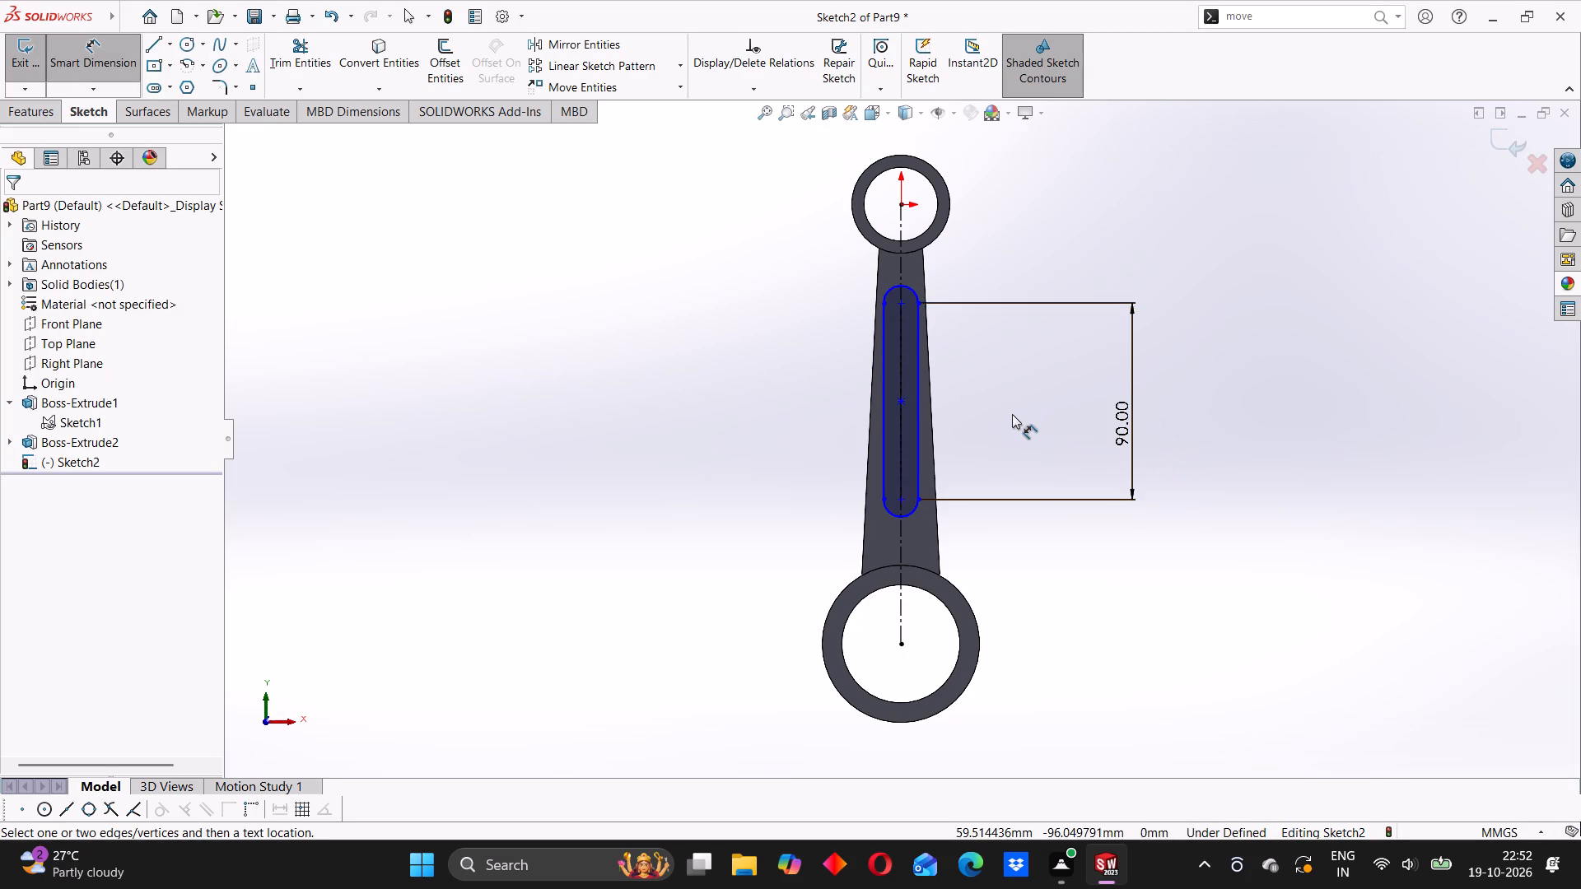
Dimension the radius of the slot's upper end arc and set it to 8 mm.
click(913, 289)
click(963, 268)
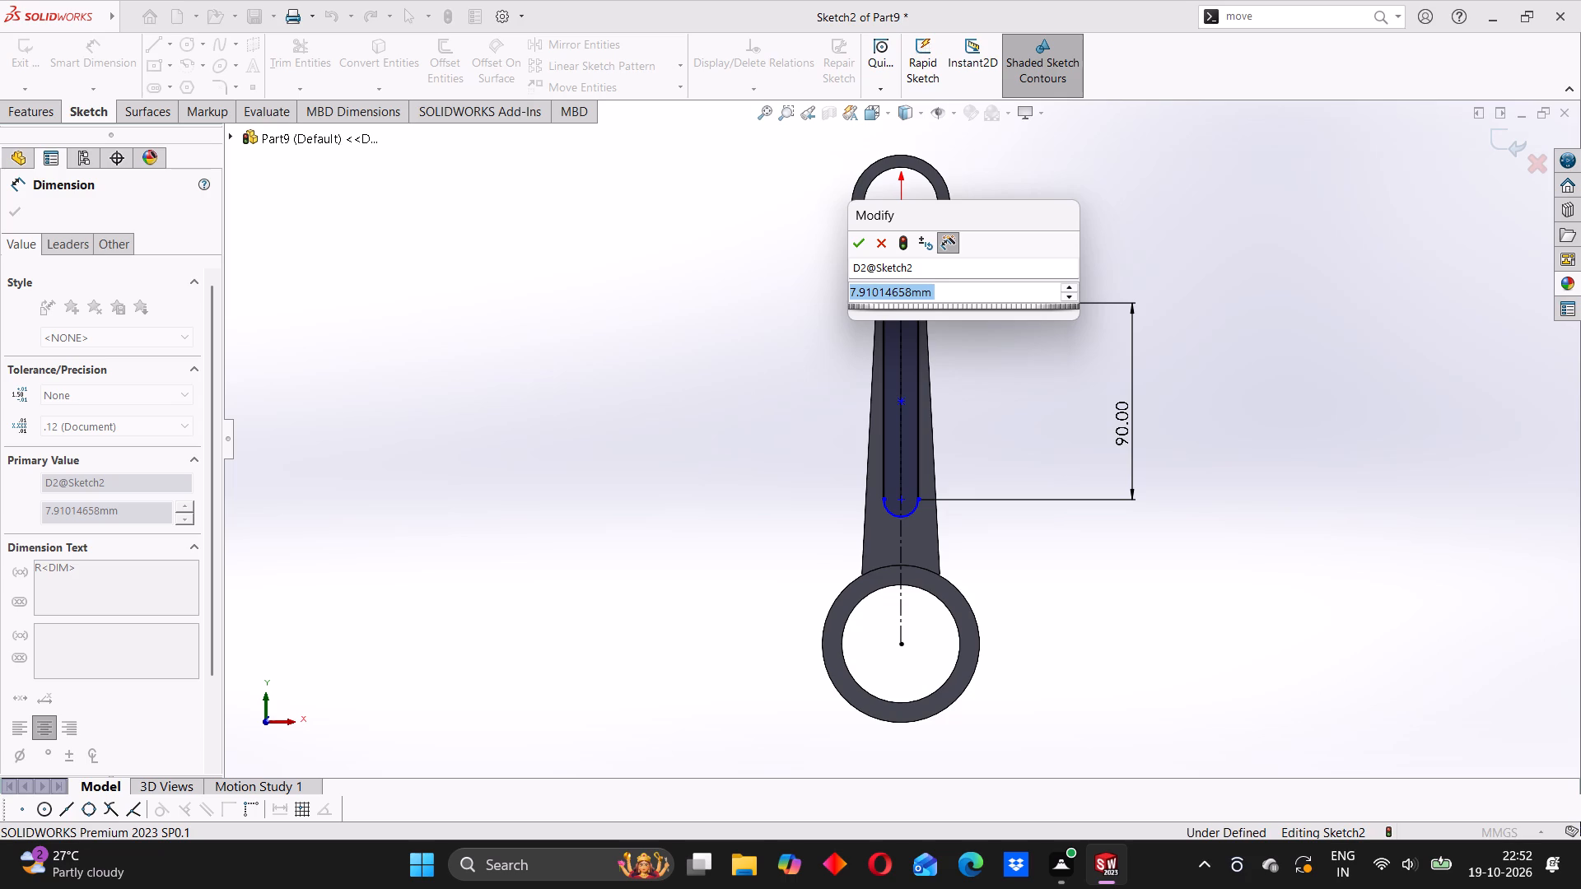
key(8)
key(Return)
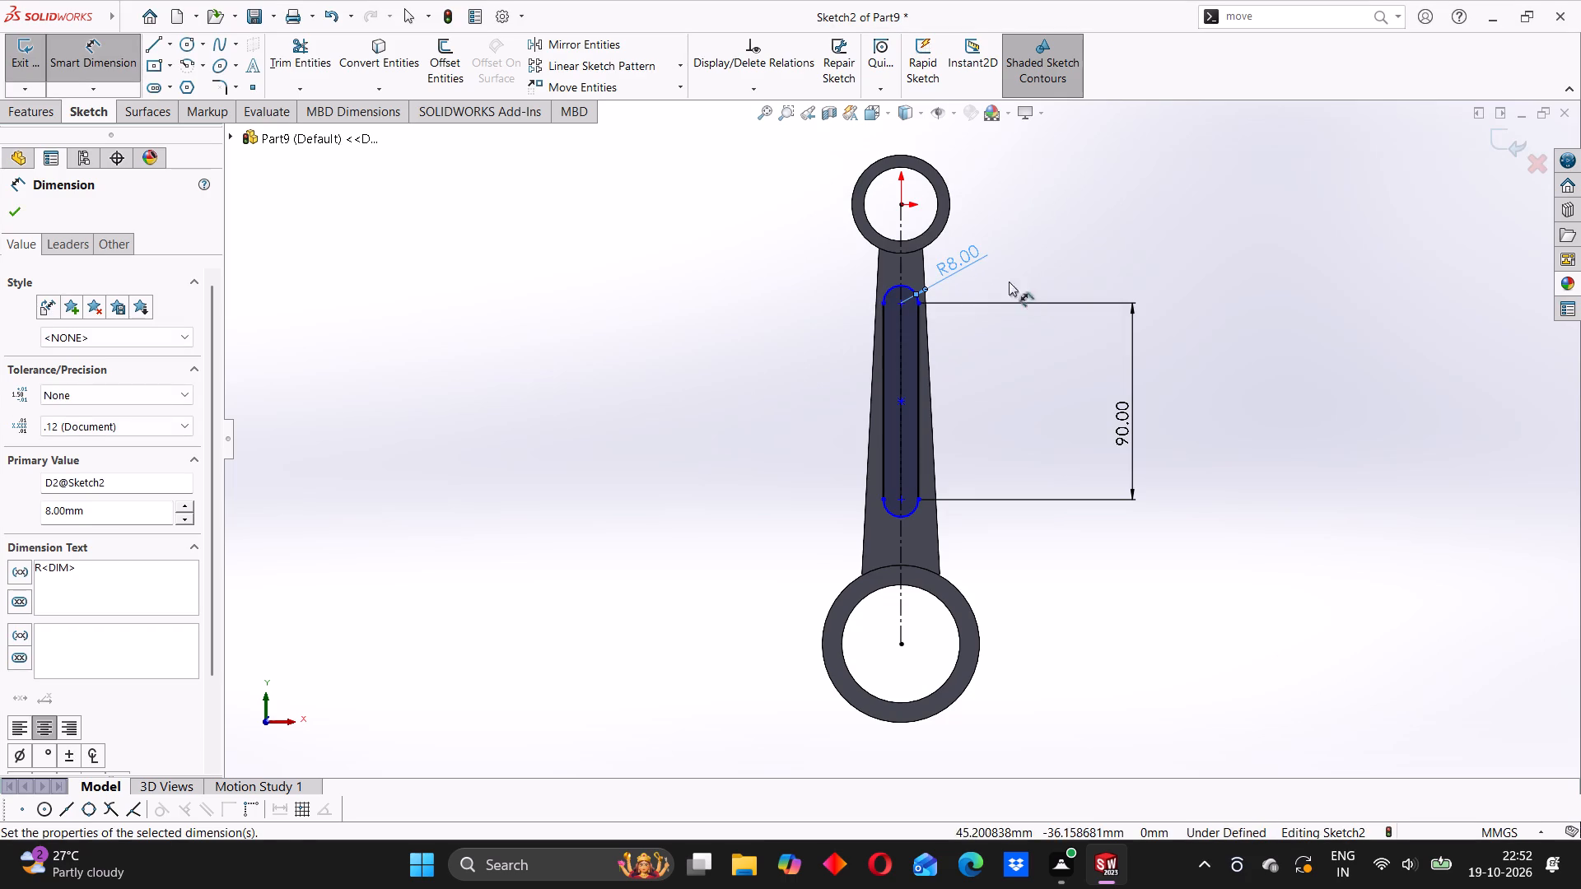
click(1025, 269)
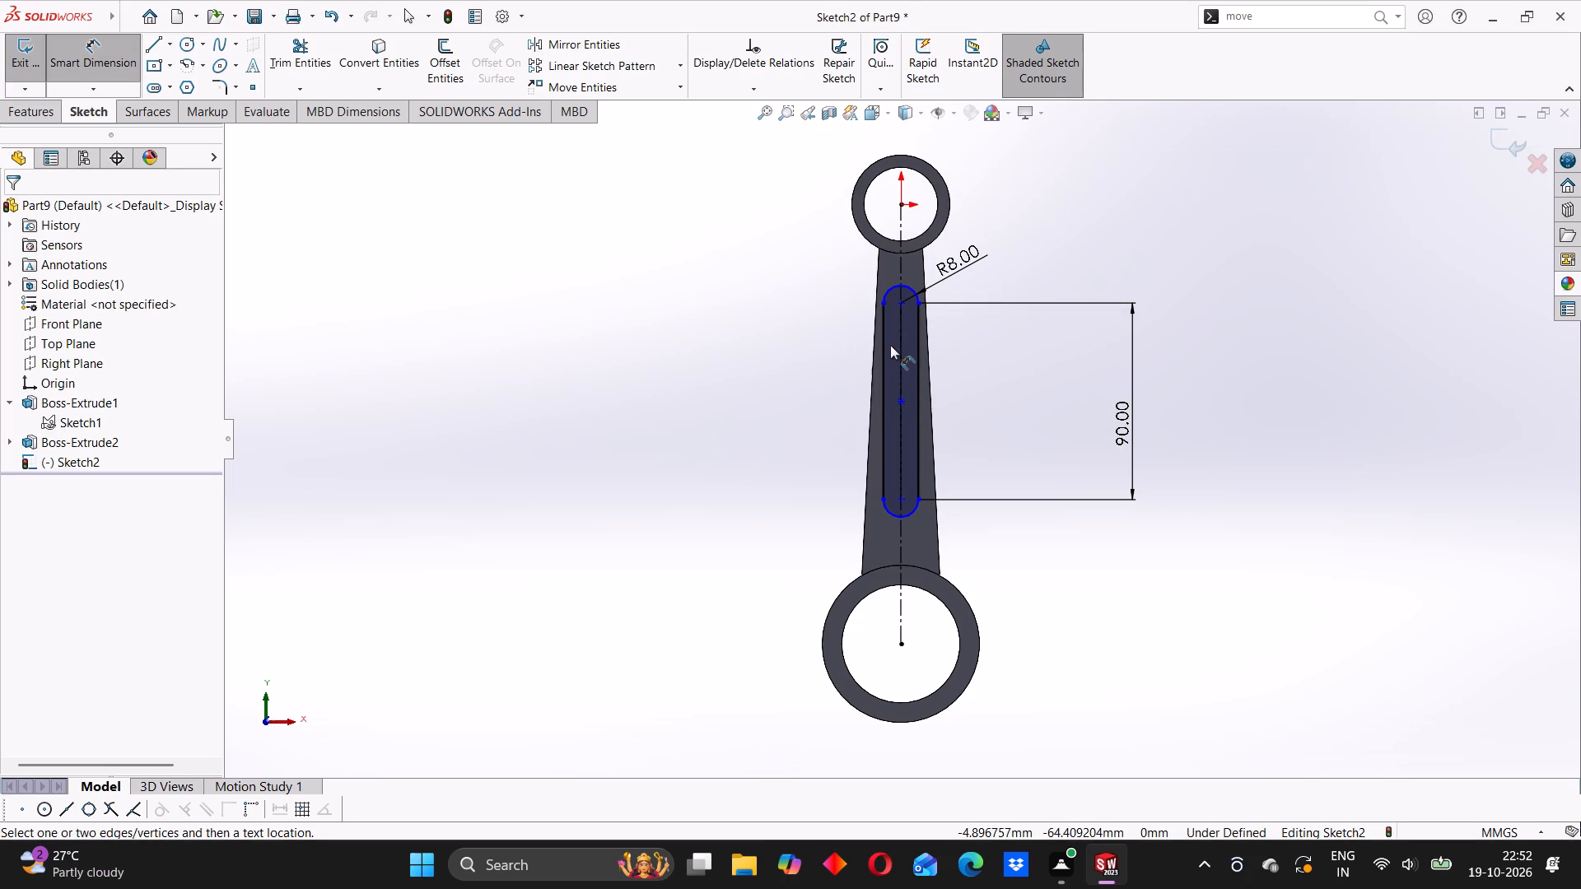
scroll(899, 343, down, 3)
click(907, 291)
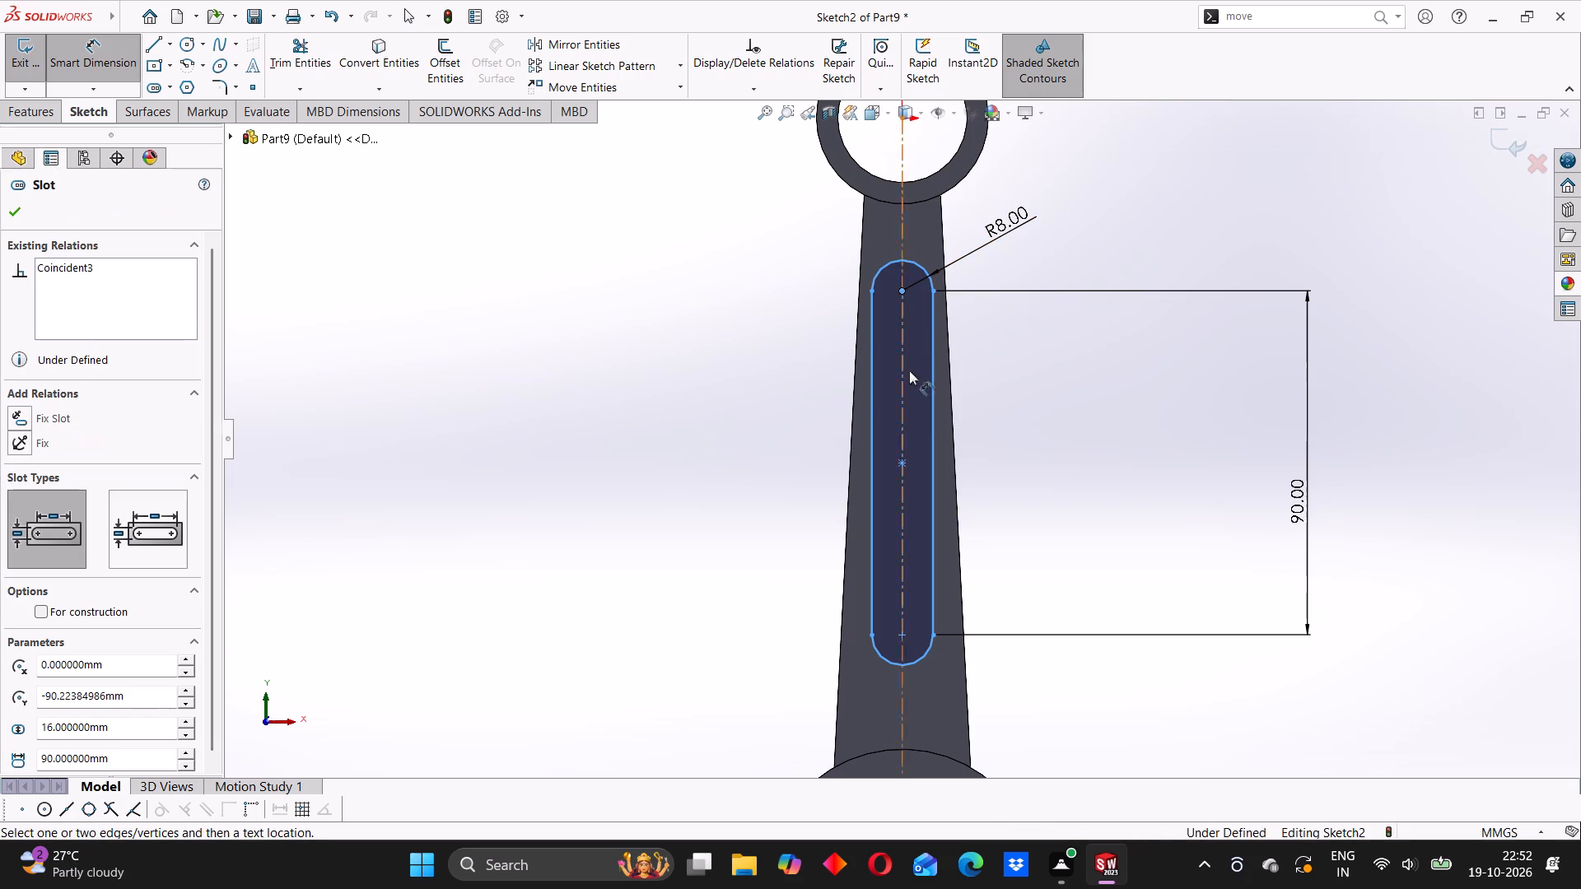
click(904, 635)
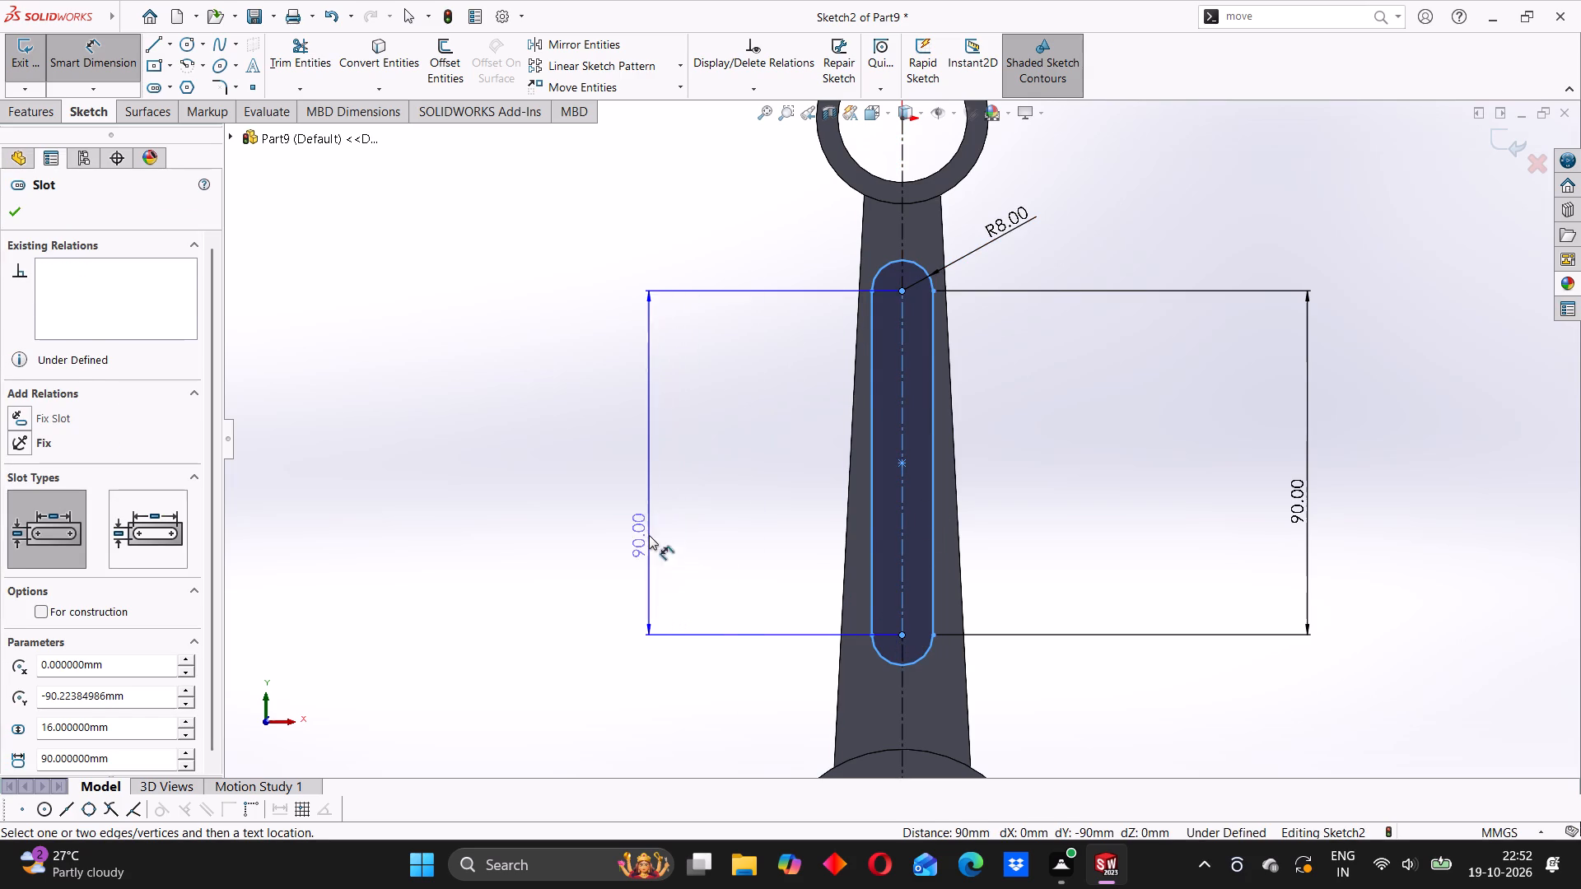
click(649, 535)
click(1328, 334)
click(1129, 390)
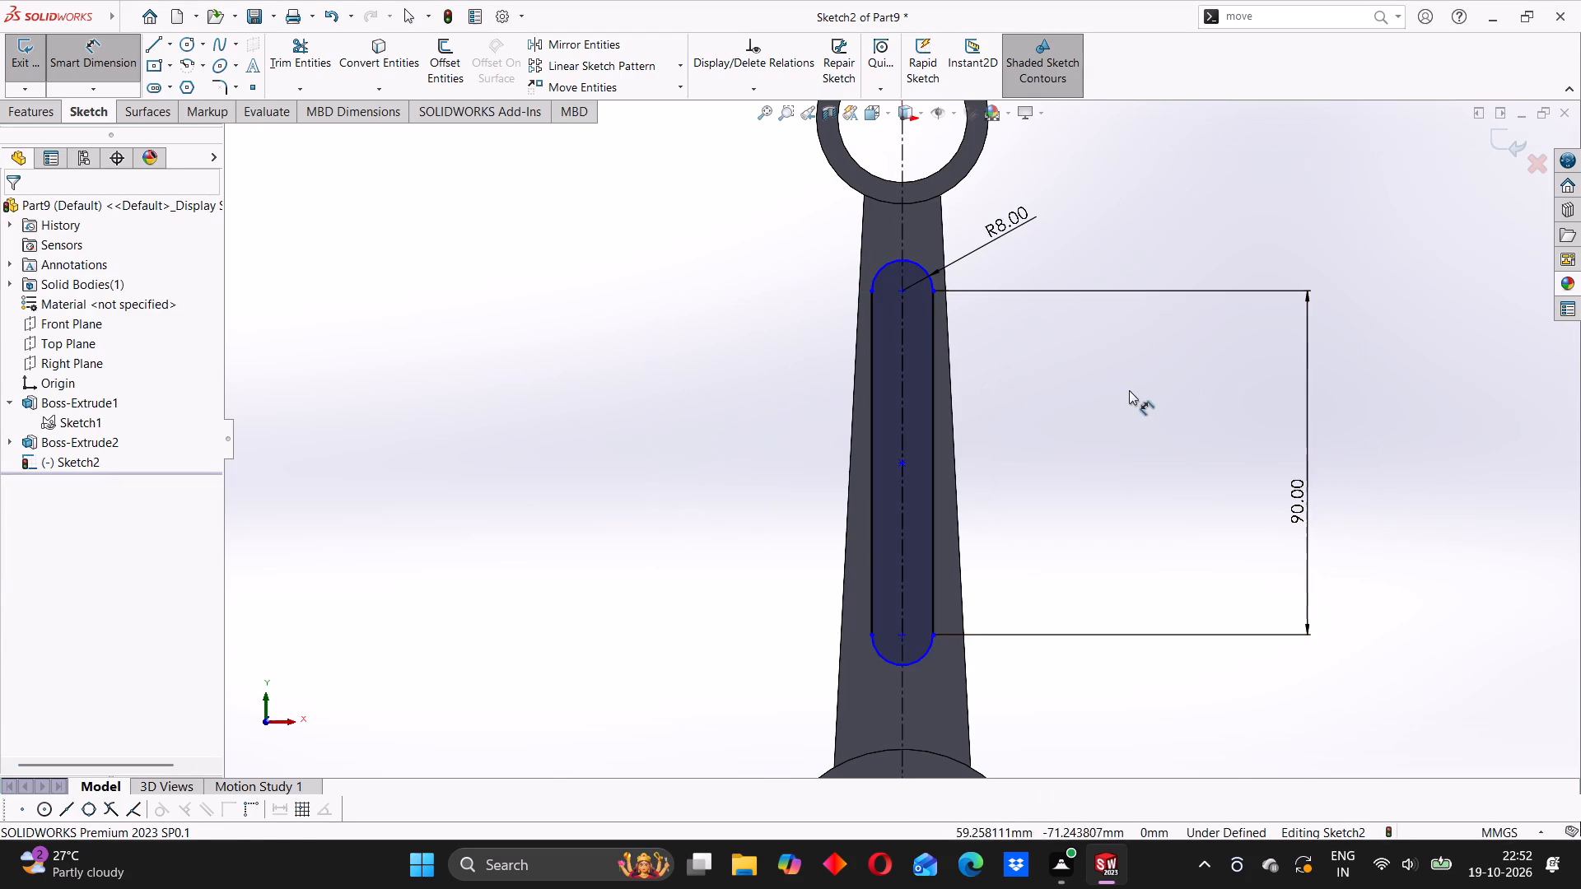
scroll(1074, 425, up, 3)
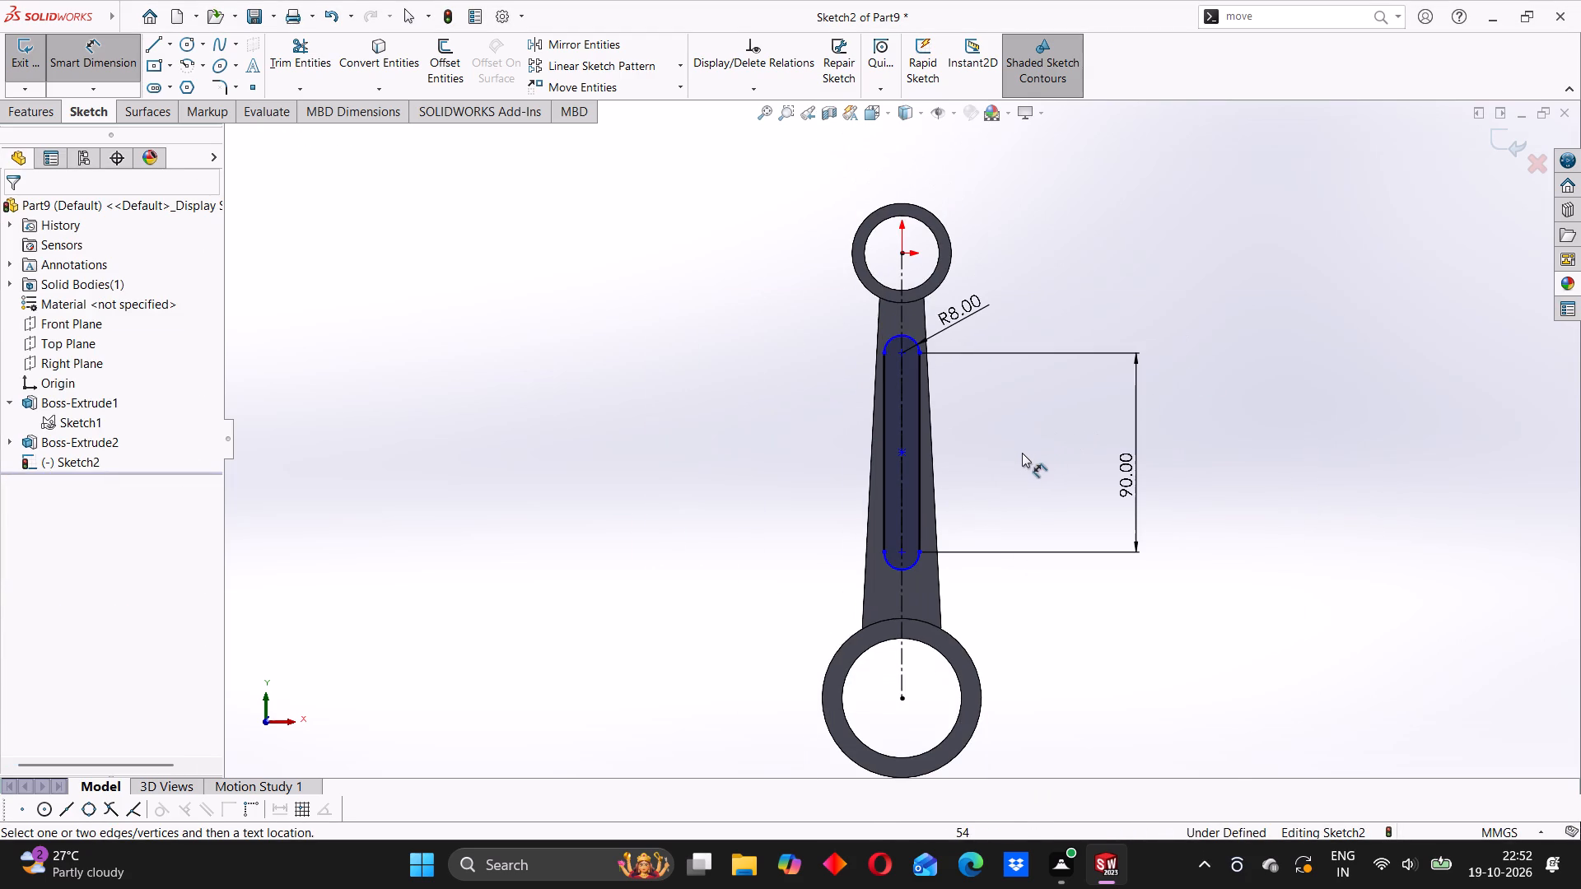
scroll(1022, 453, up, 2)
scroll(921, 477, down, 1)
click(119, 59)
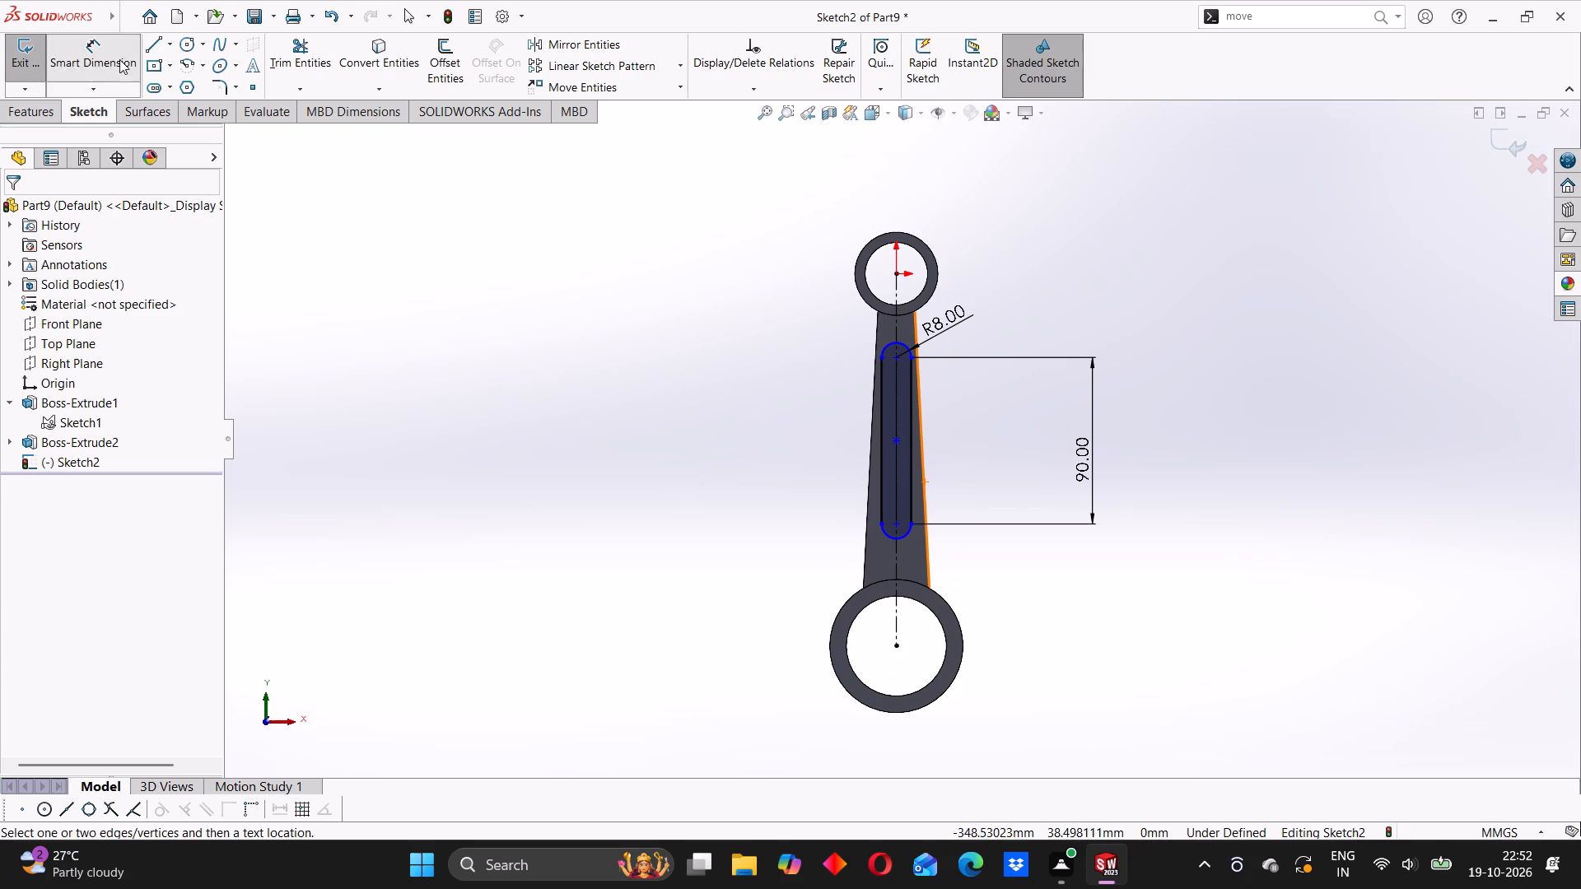
Add a Vertical relation between the slot's center point and the larger ring's center point.
click(898, 443)
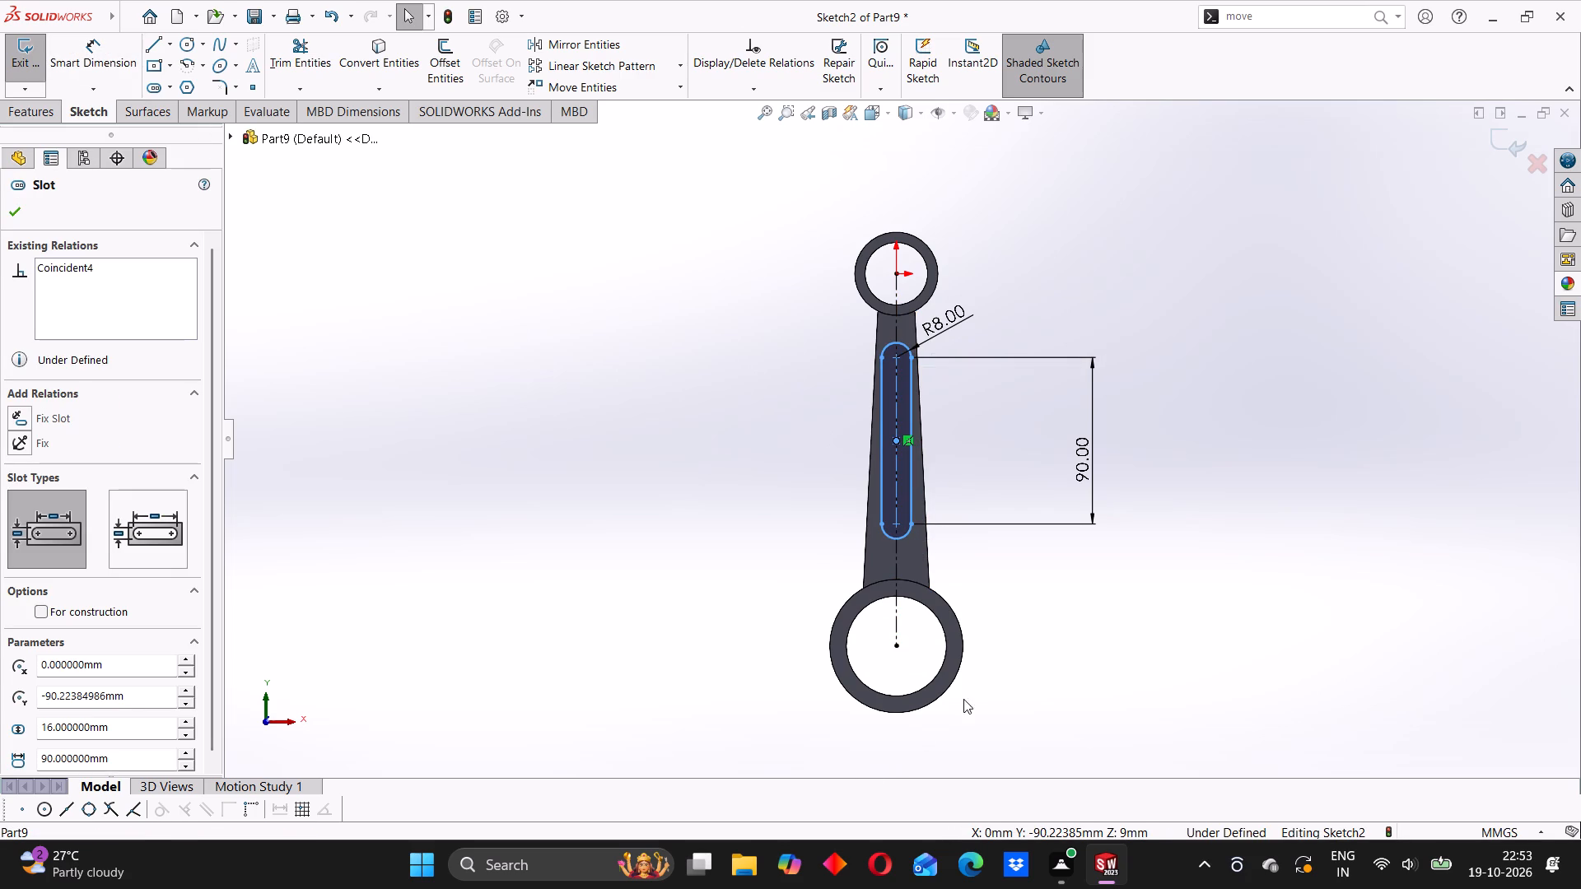
ctrl+click(897, 647)
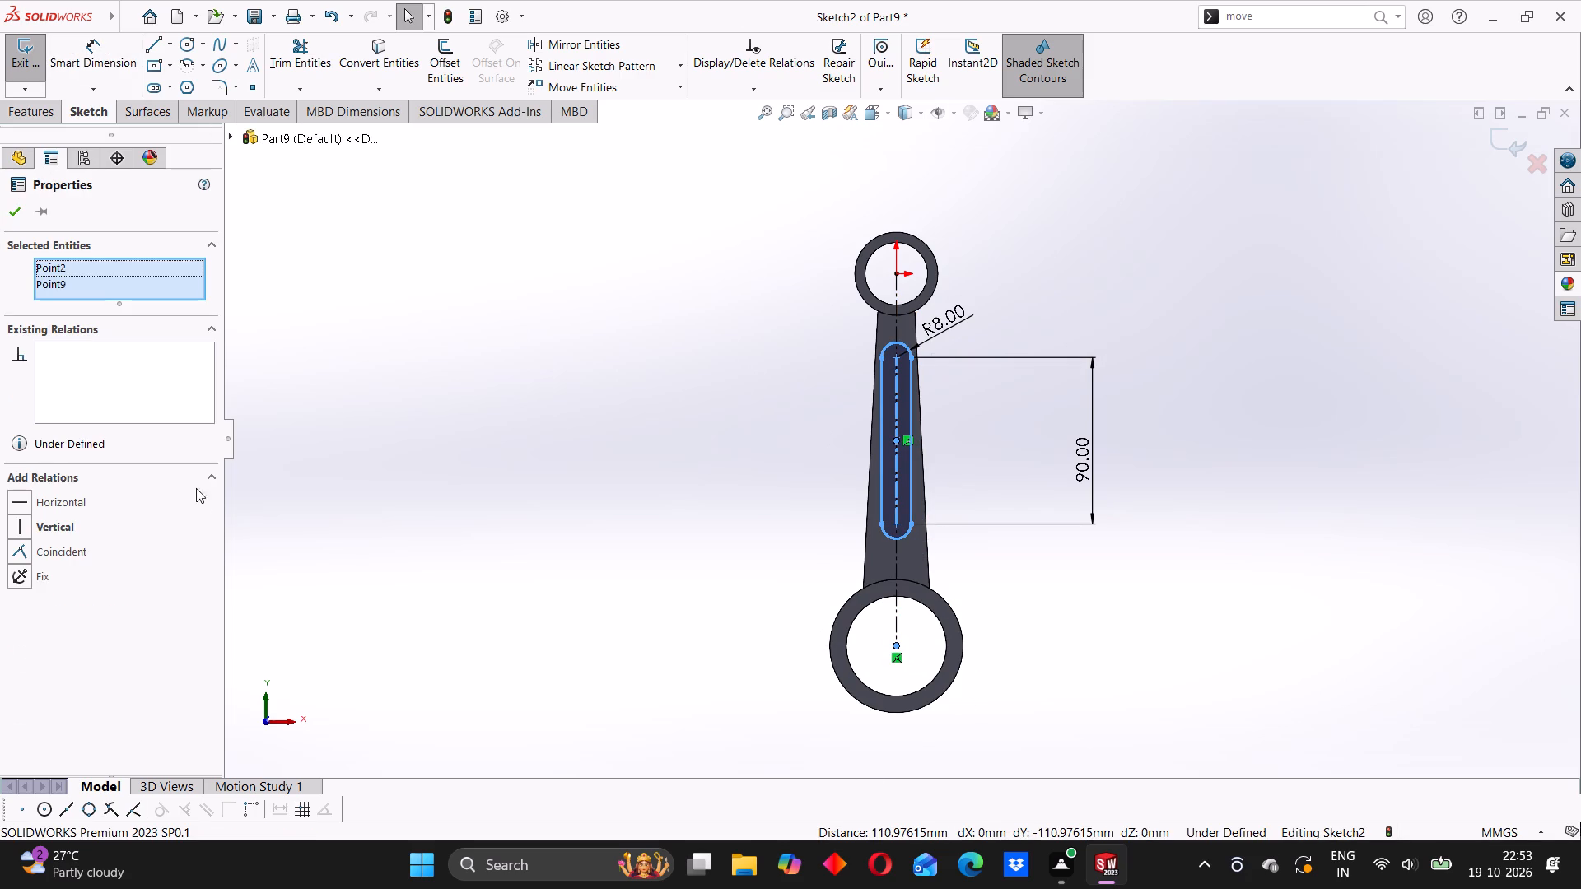
click(20, 526)
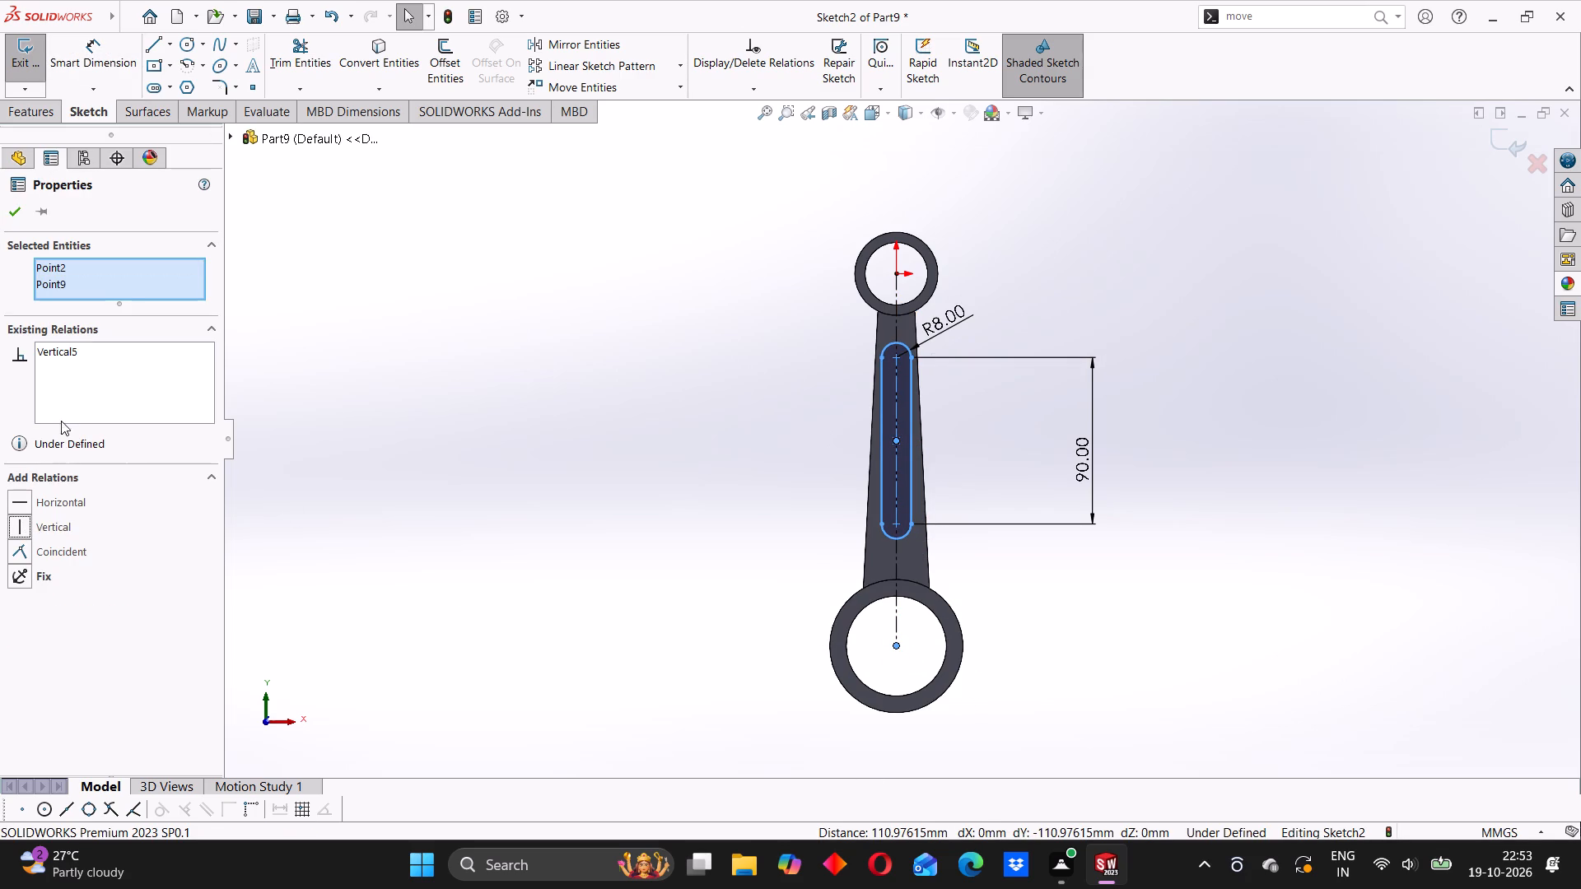
click(14, 214)
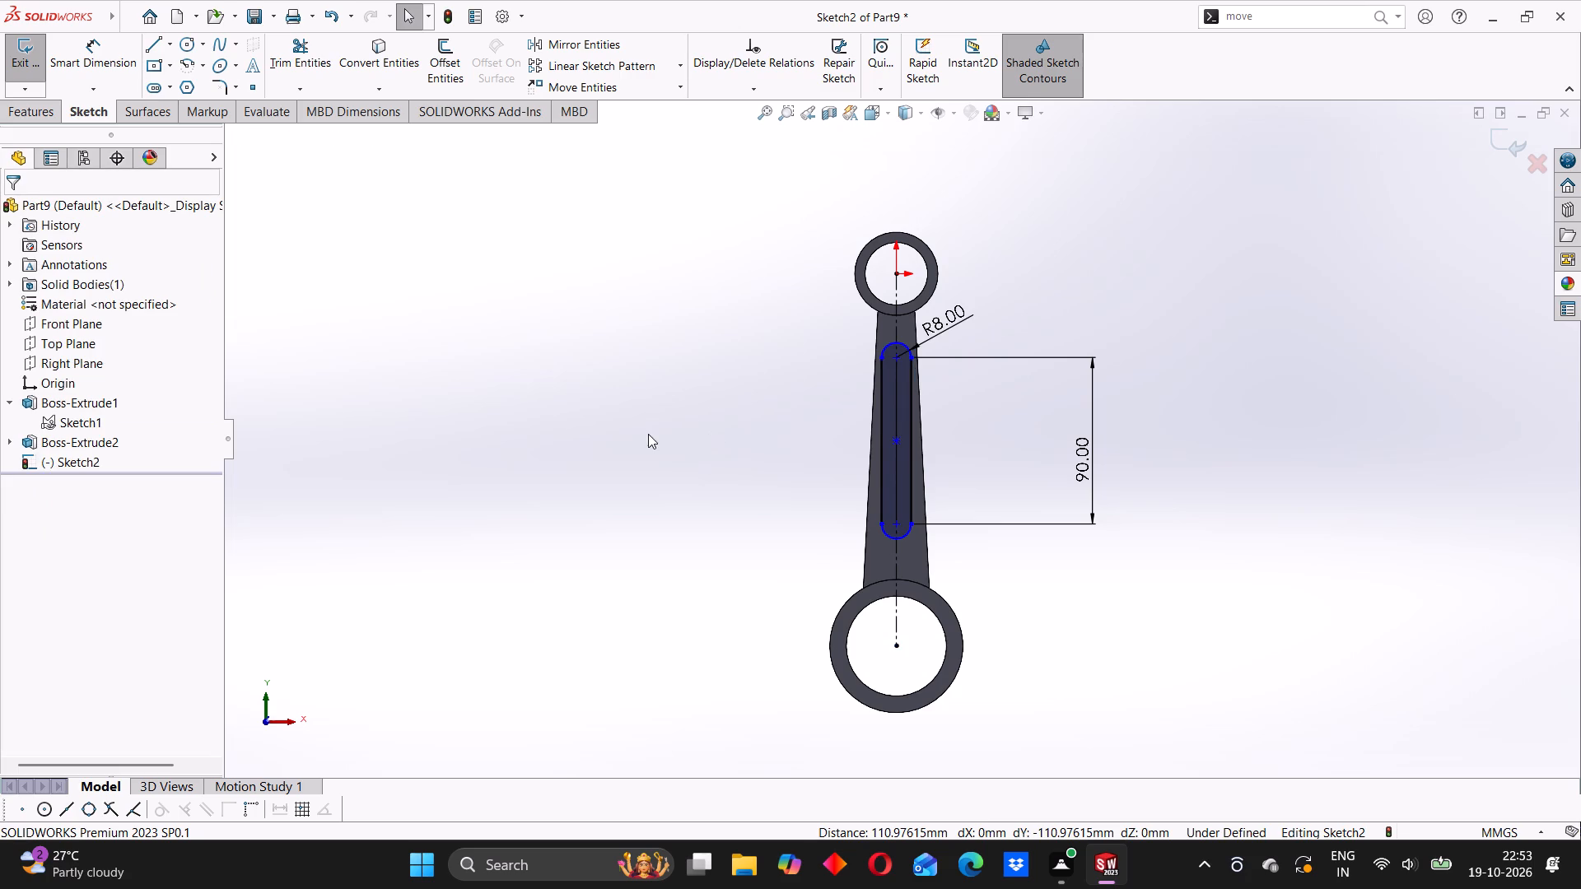
click(648, 434)
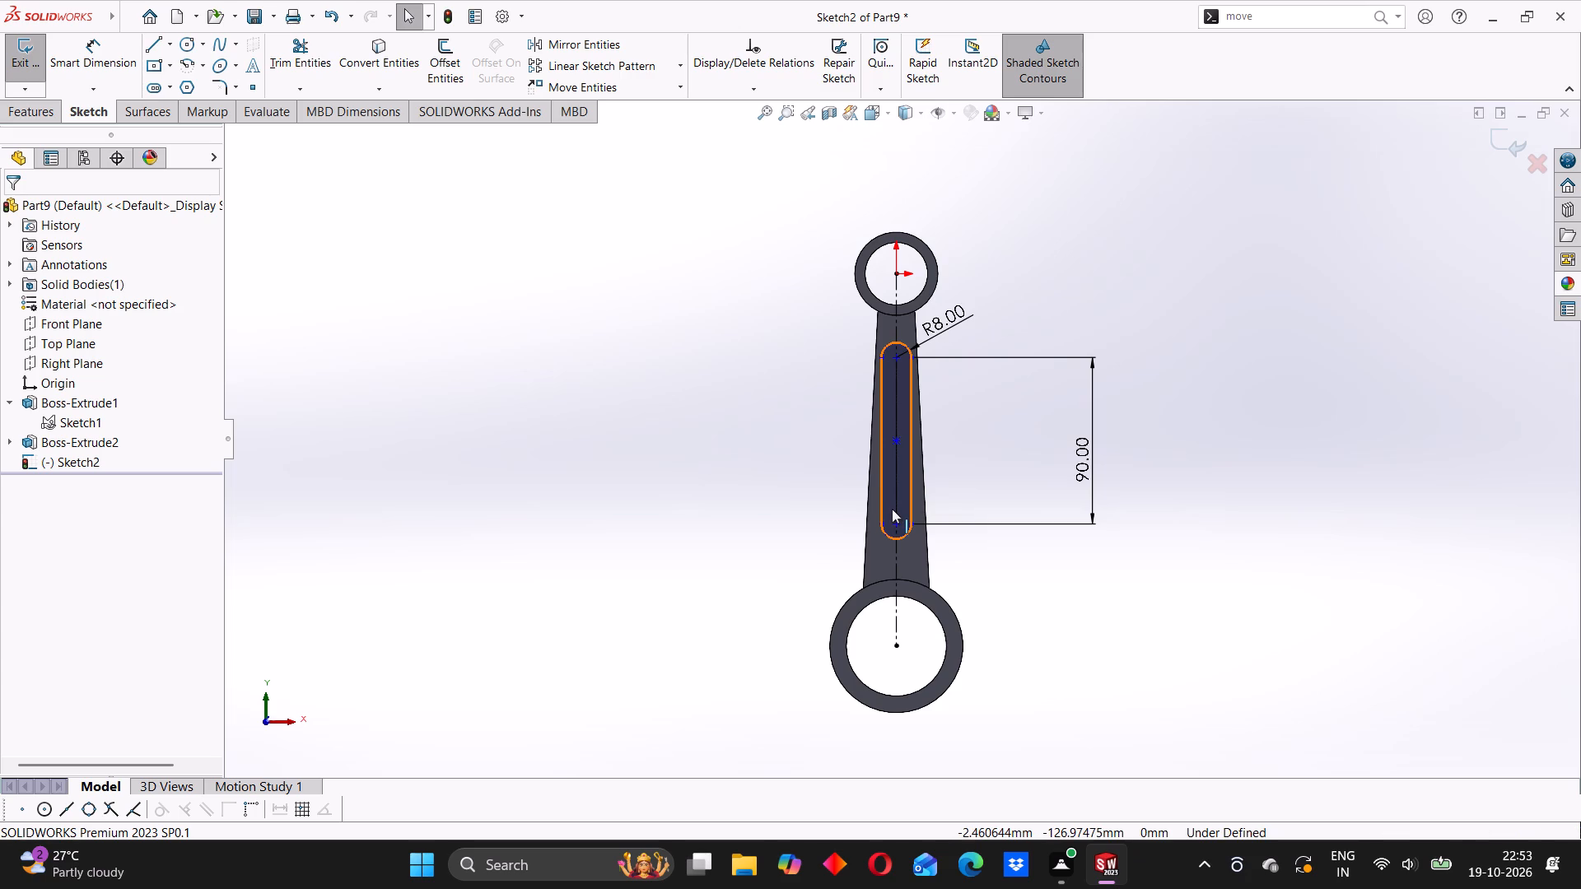
click(757, 444)
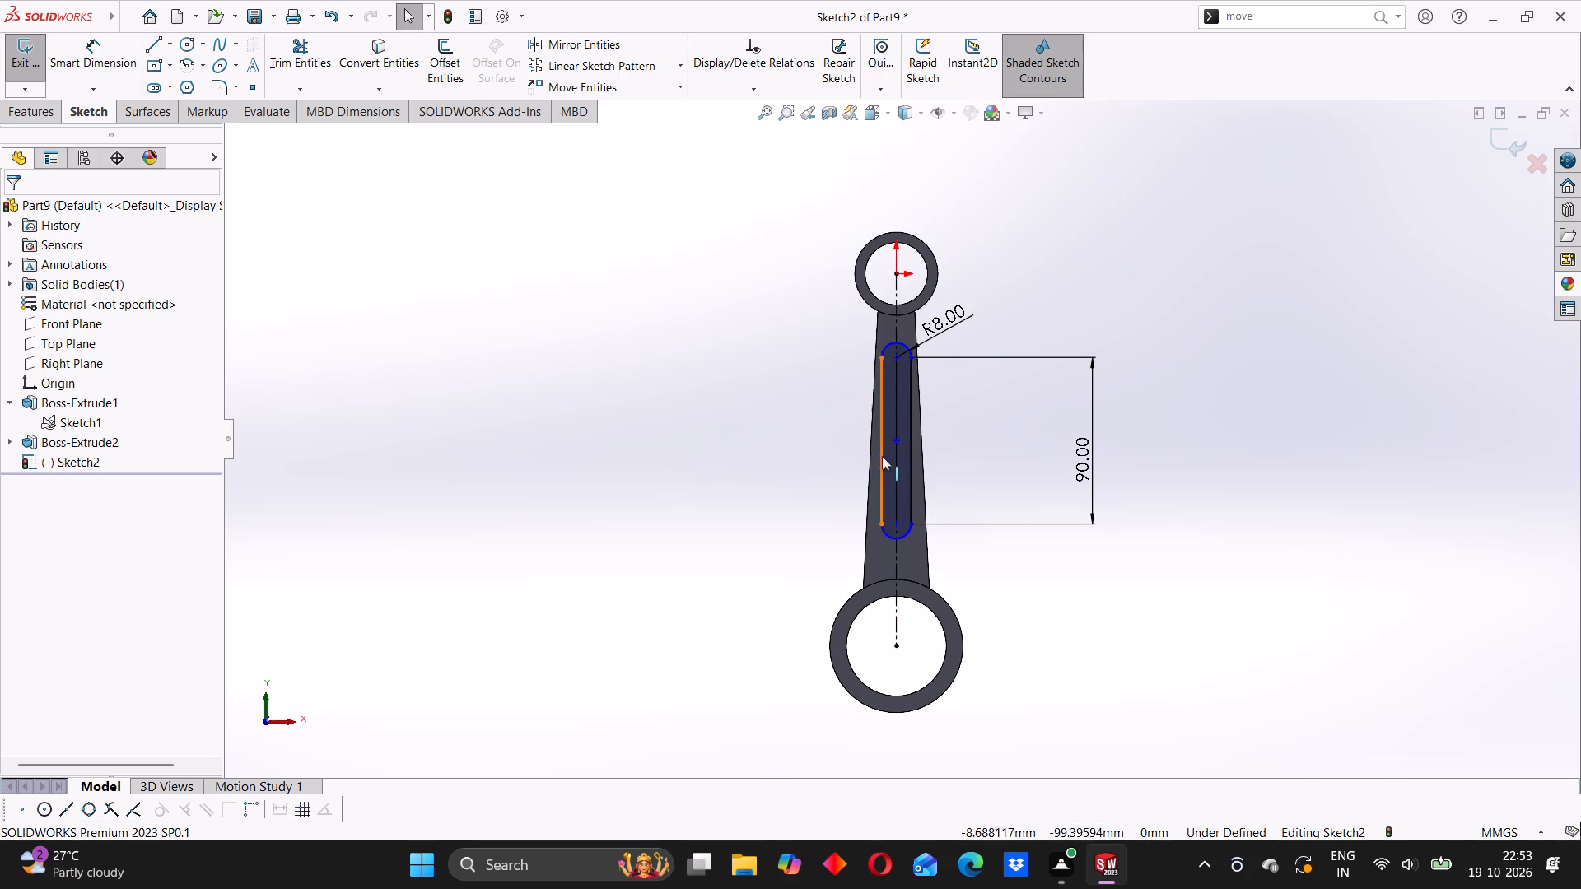
Make the slot's center point coincident with the midpoint of the vertical centerline.
click(898, 438)
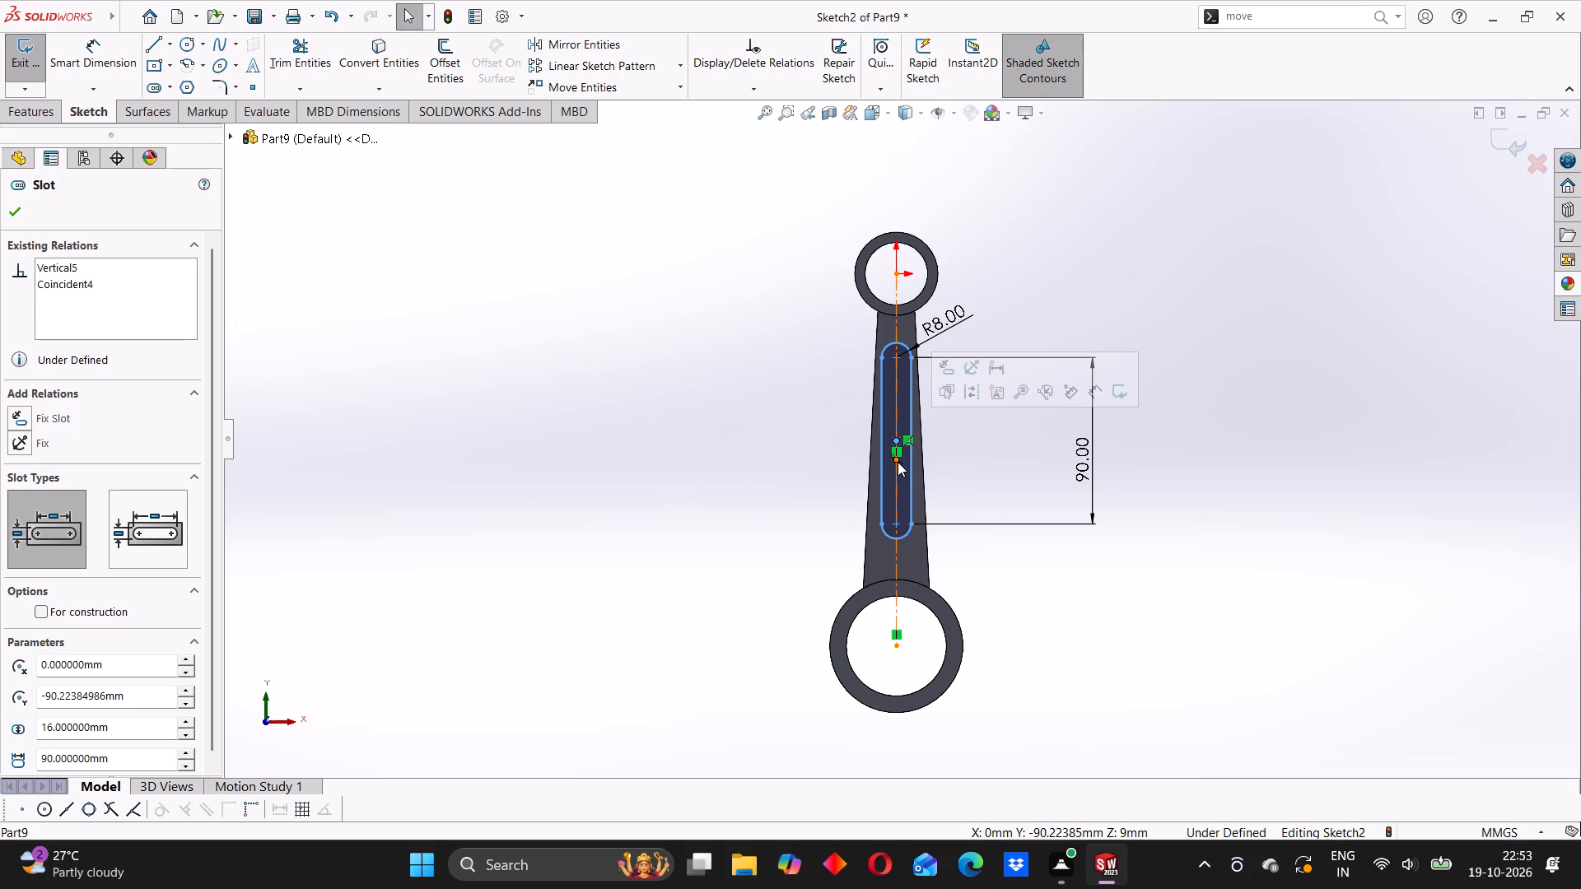
ctrl+click(898, 462)
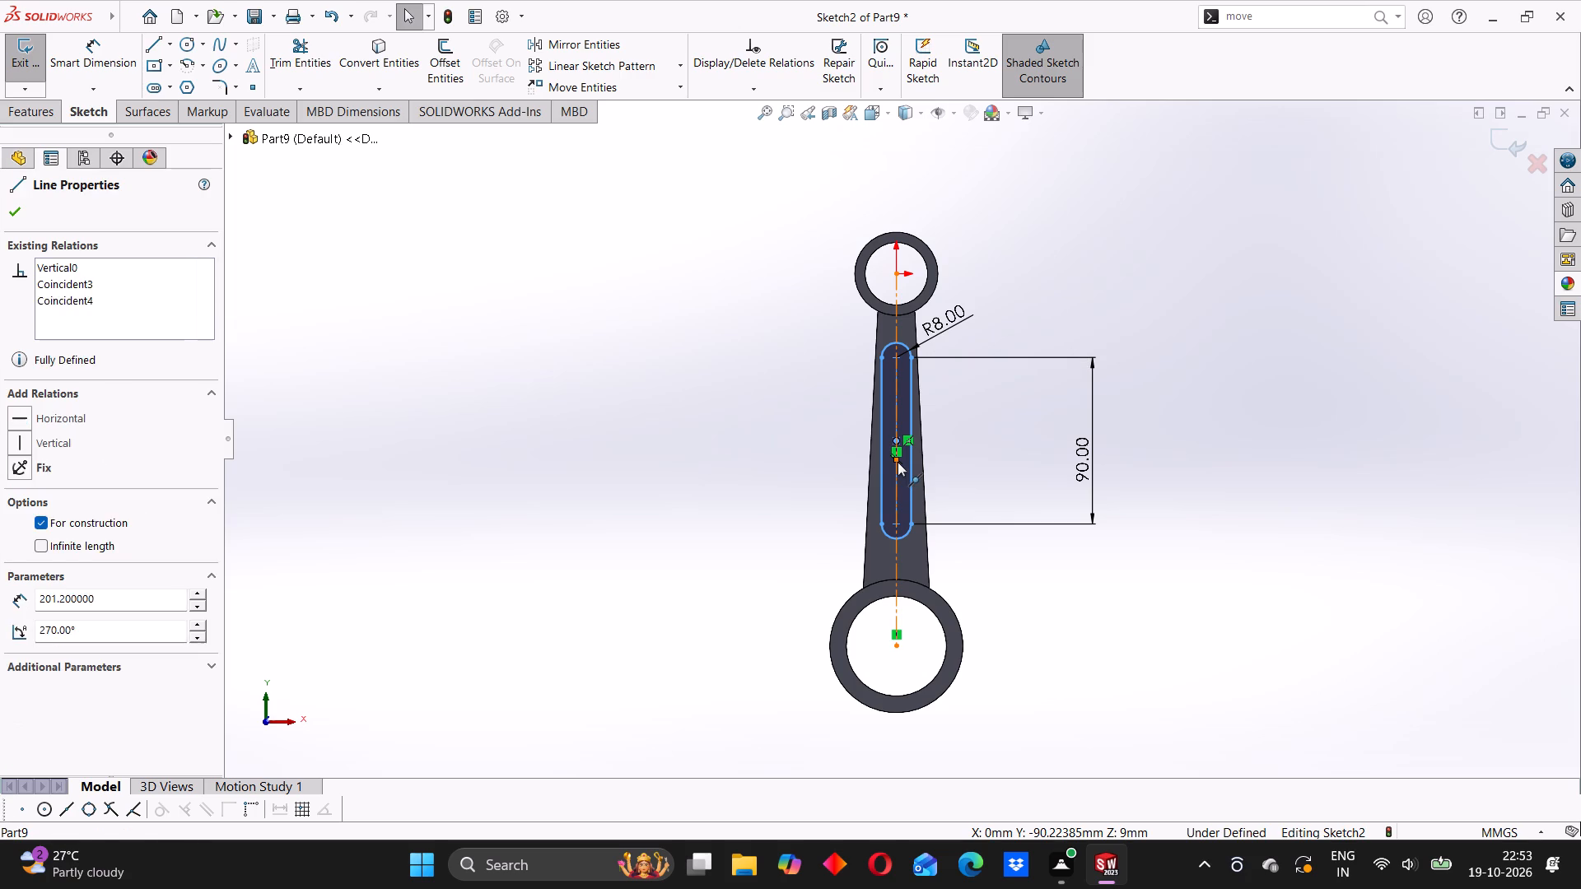
click(25, 553)
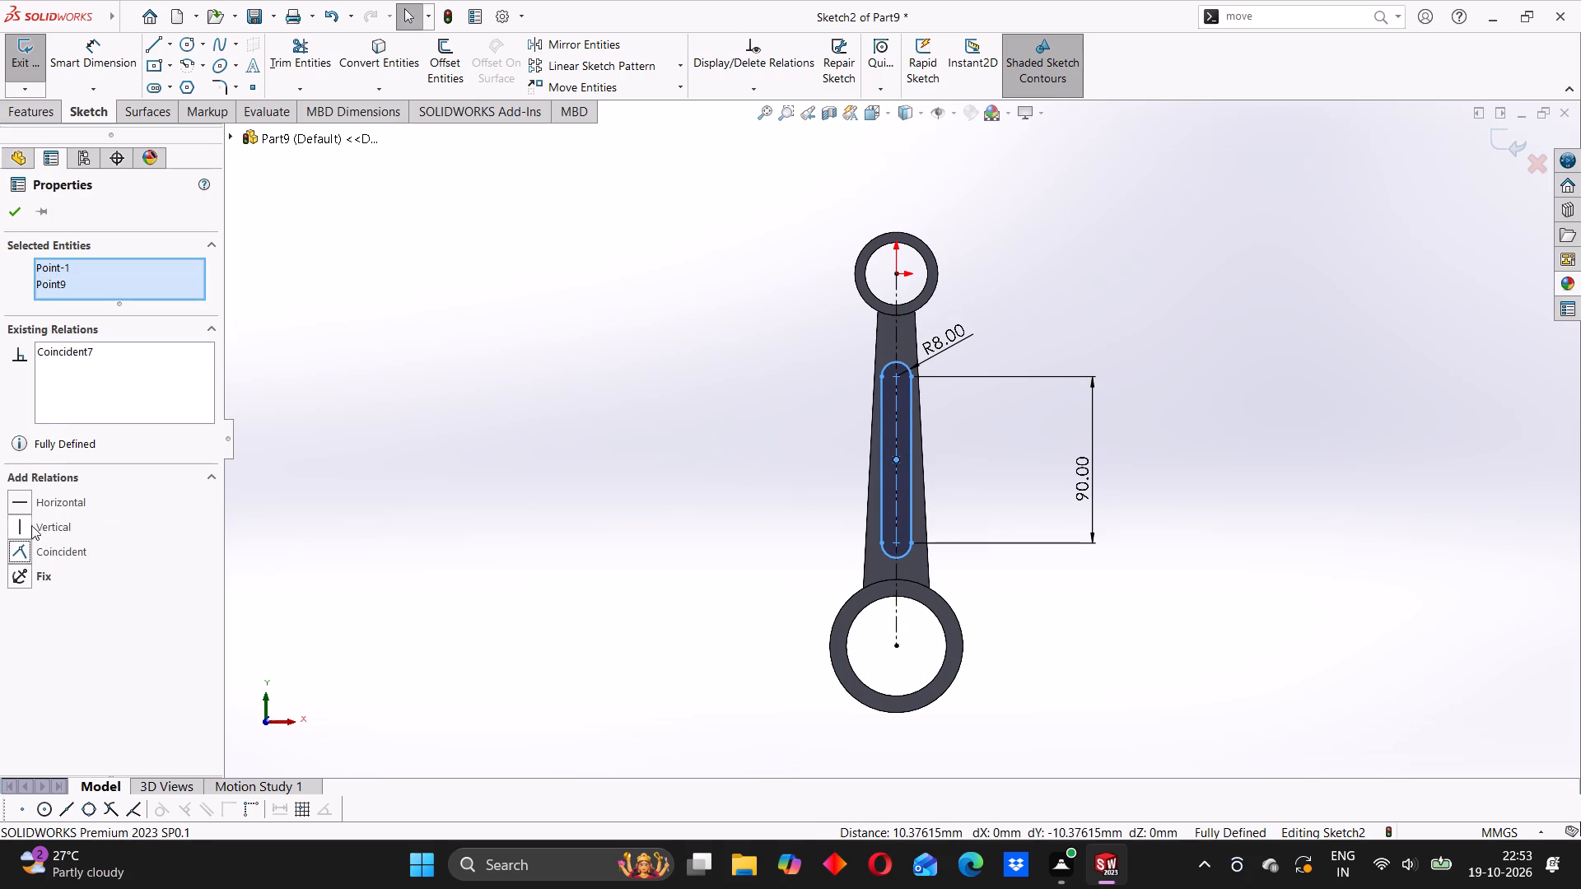
click(16, 211)
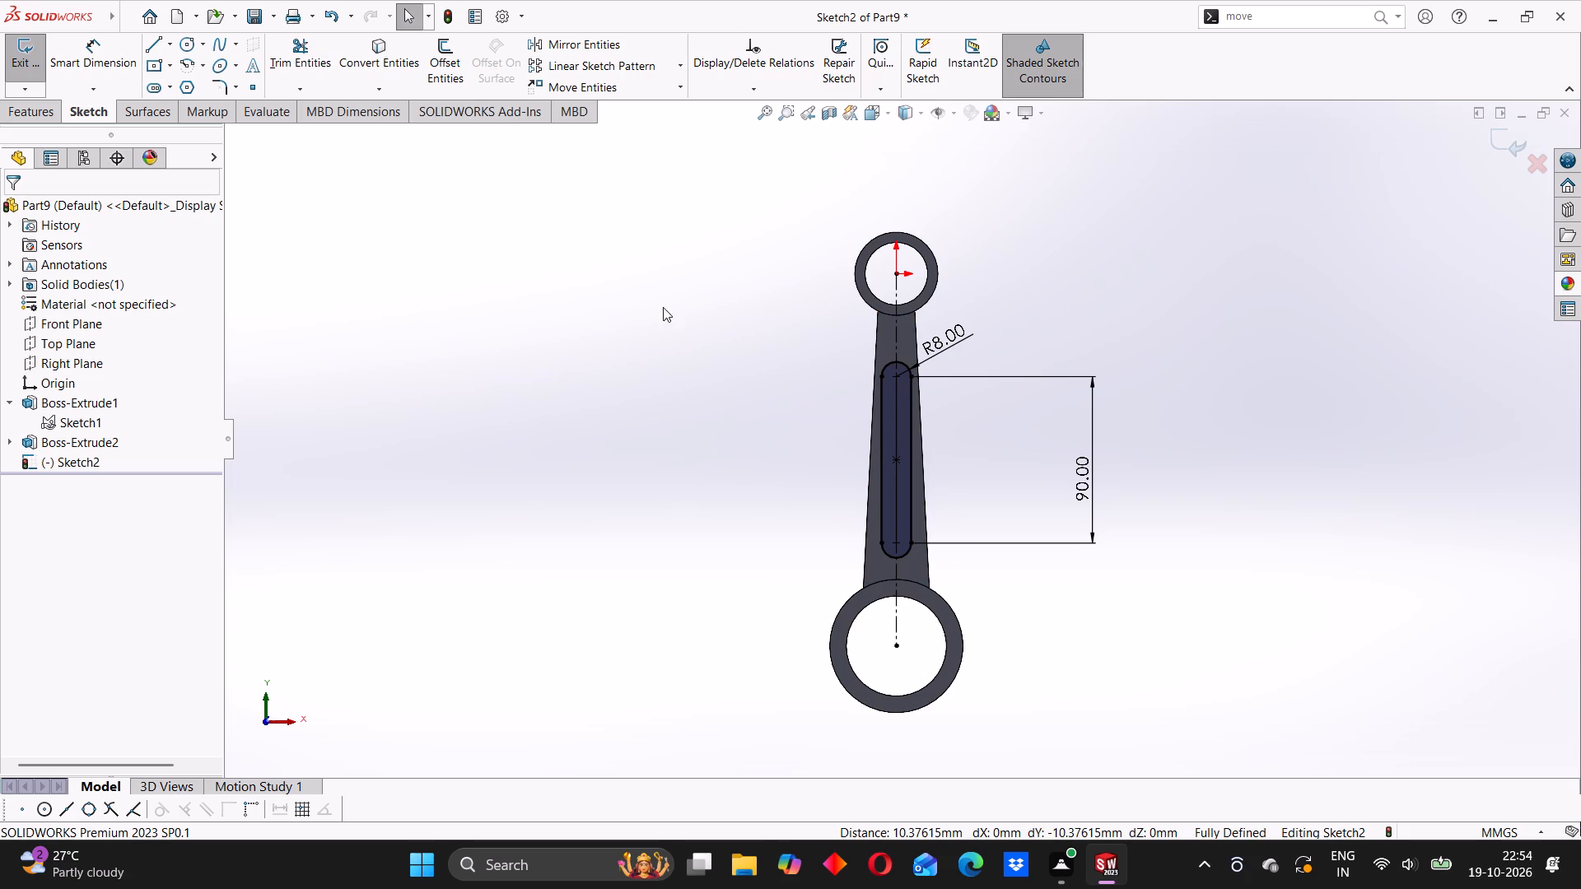
Cut-extrude the slot profile into the shank's front face as a Blind cut 4 mm deep.
click(54, 113)
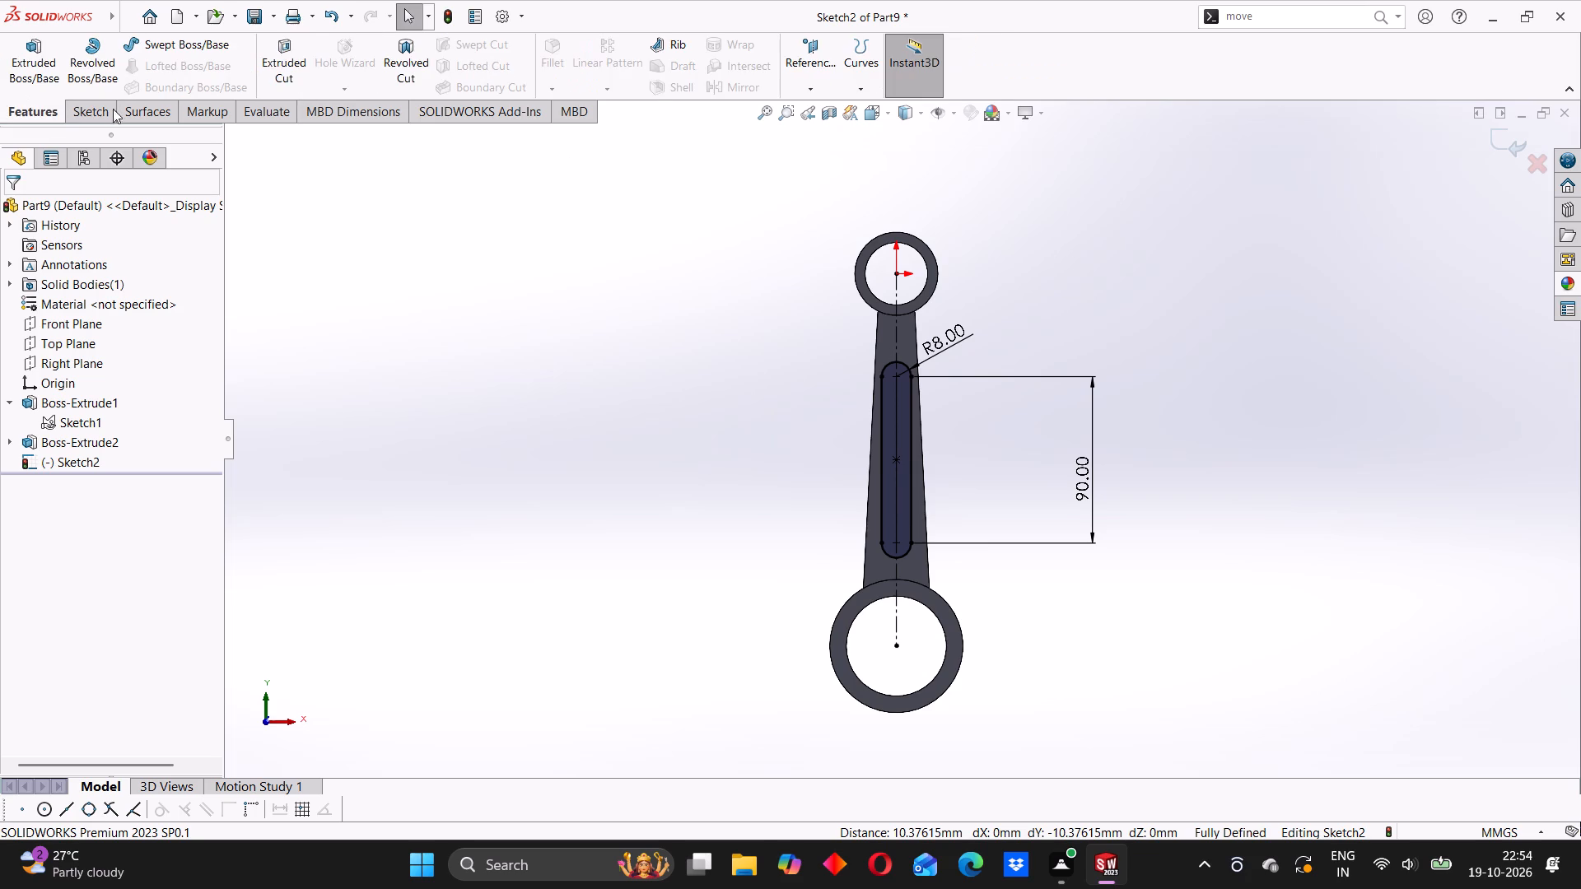
click(282, 58)
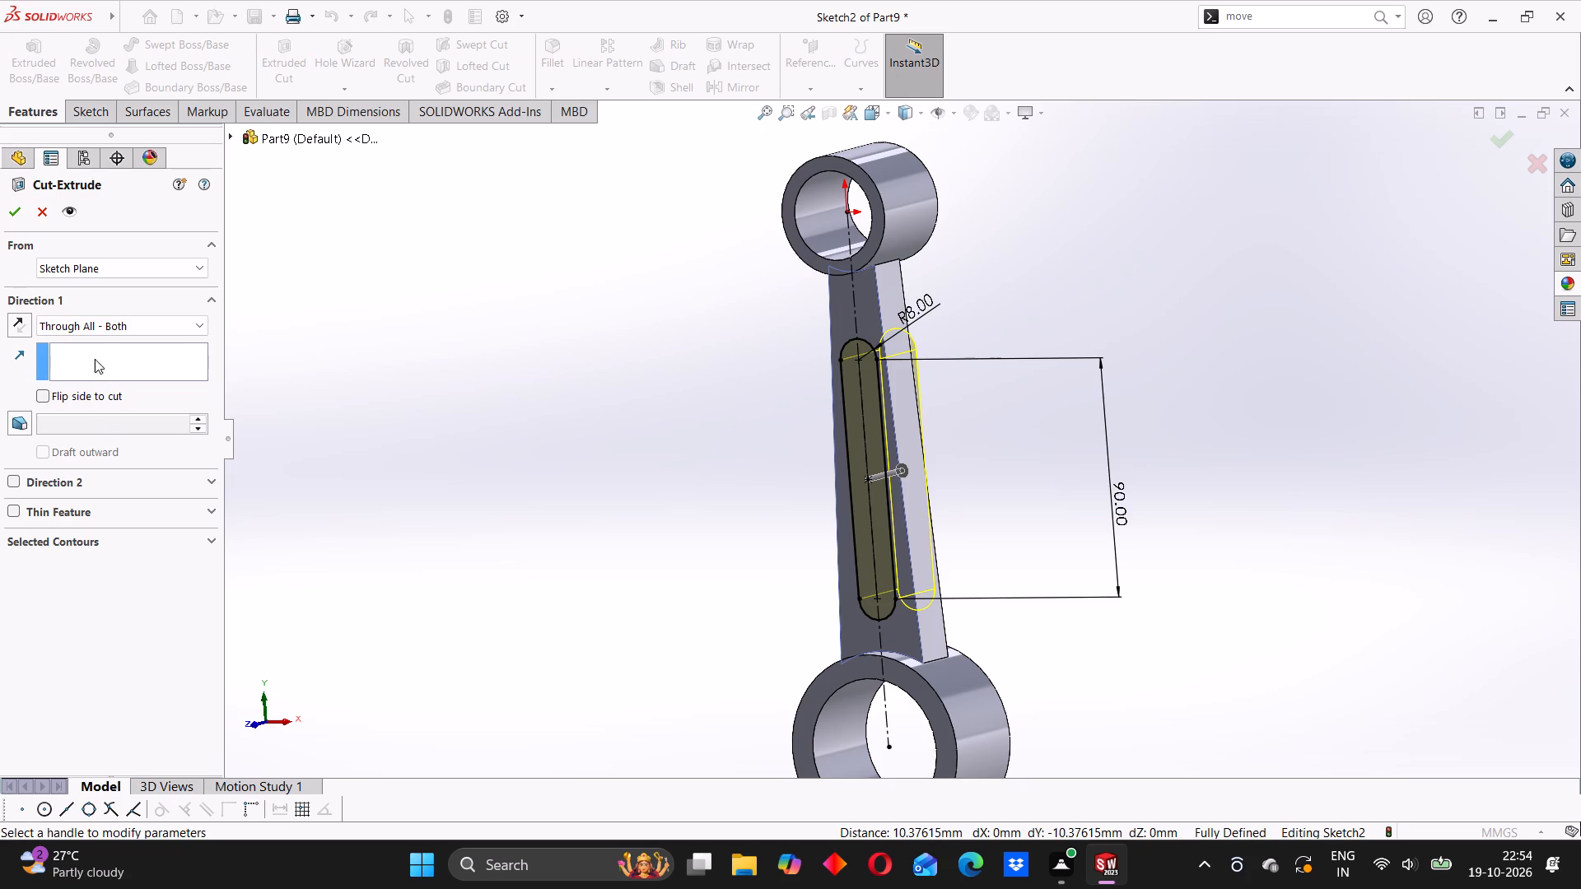
click(107, 325)
click(77, 339)
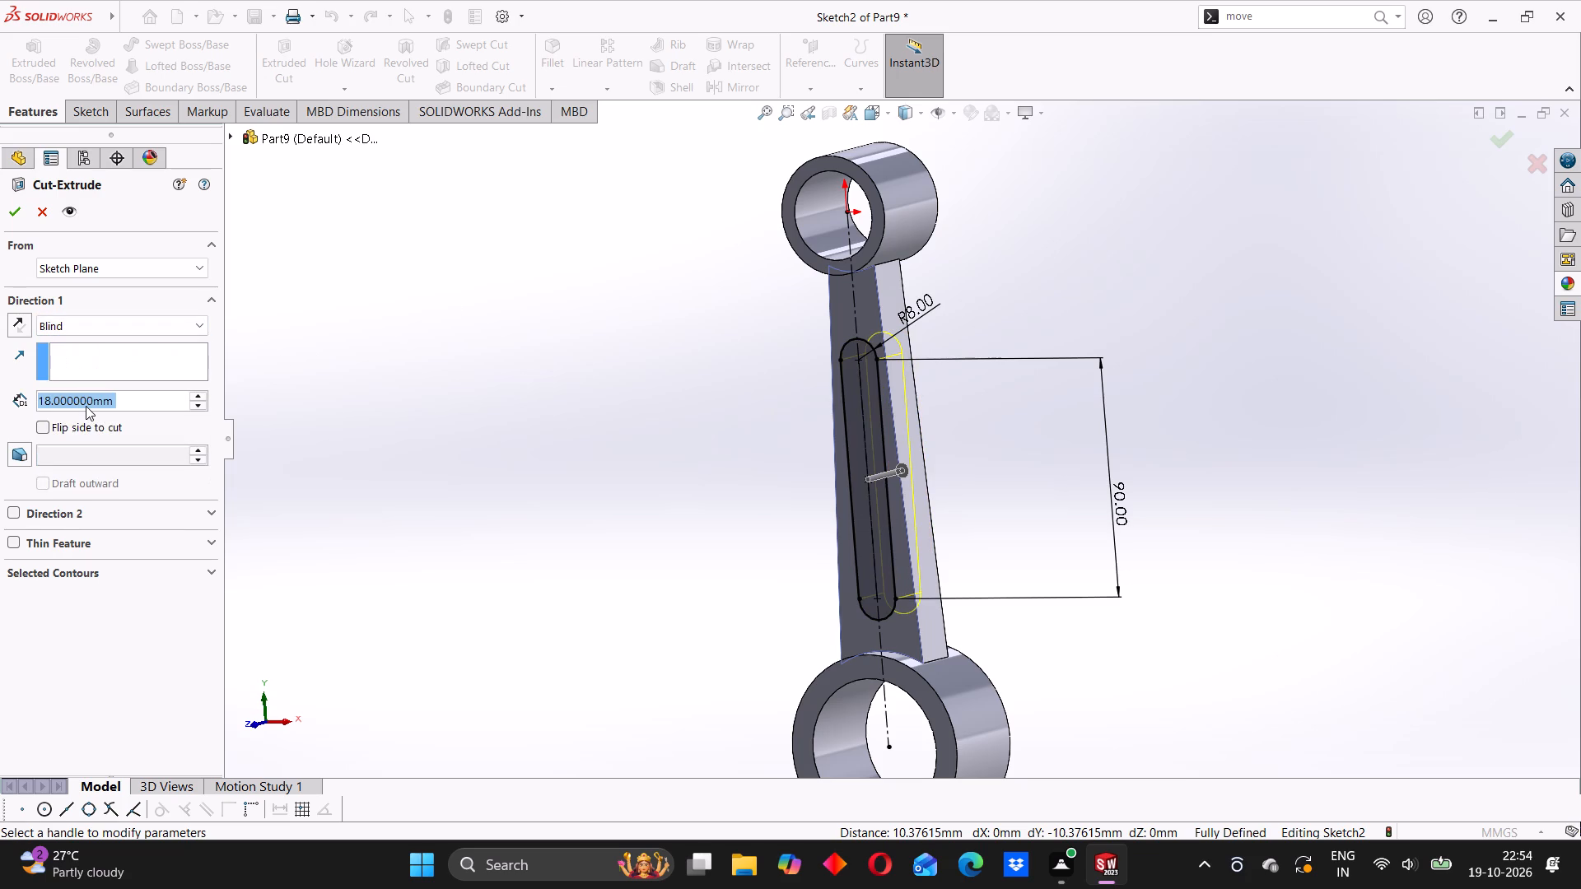
key(4)
key(Return)
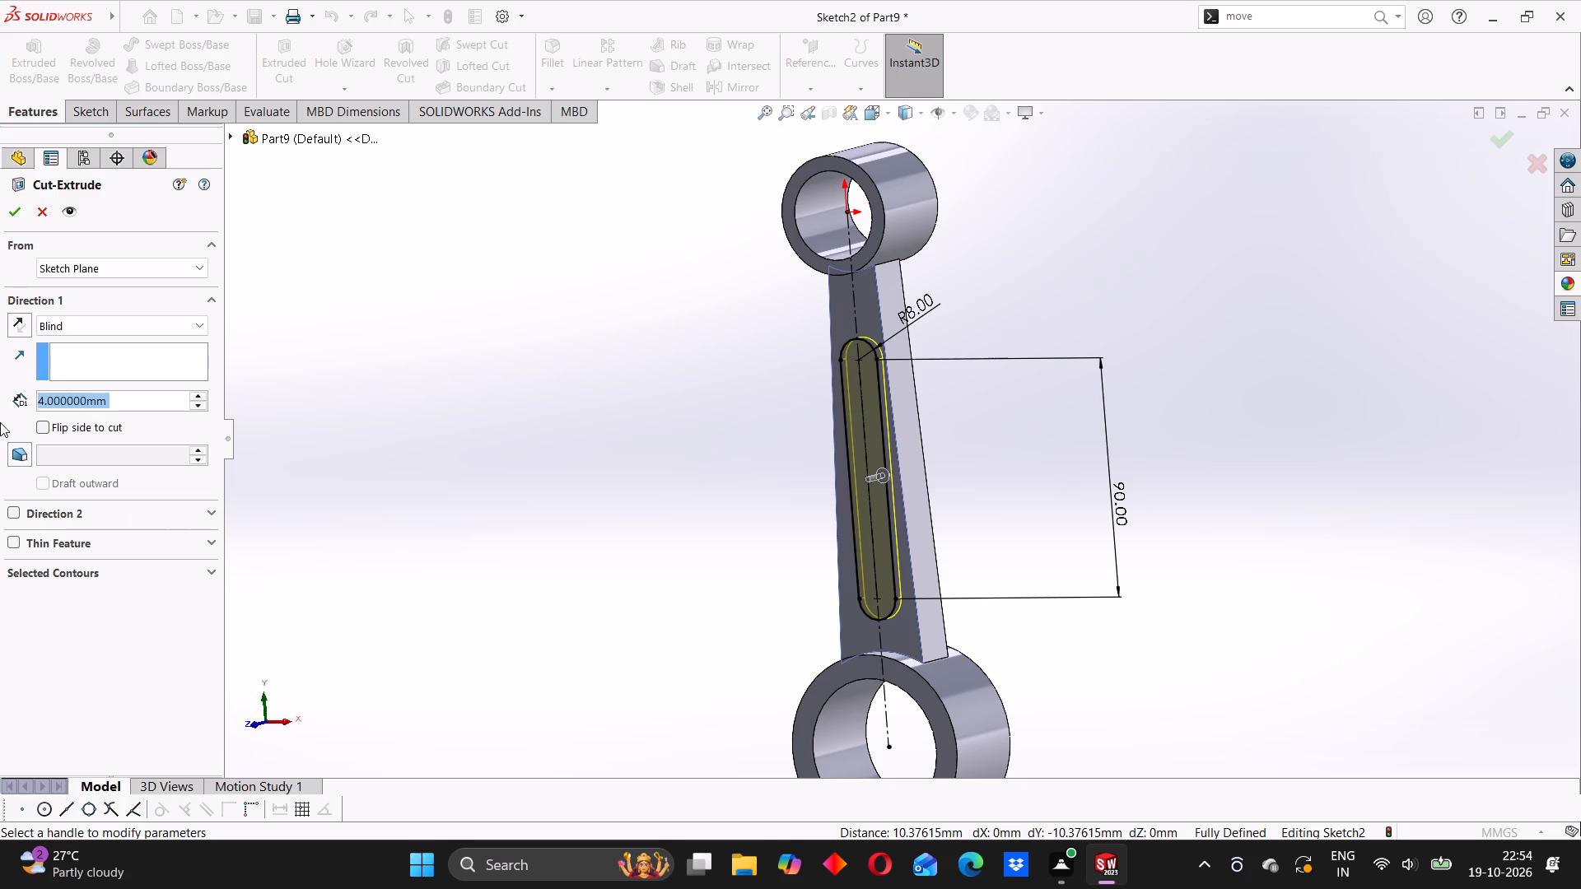
click(8, 210)
Mirror the slot cut feature about the Front Plane onto the shank's opposite face.
middle_drag(702, 472, 725, 452)
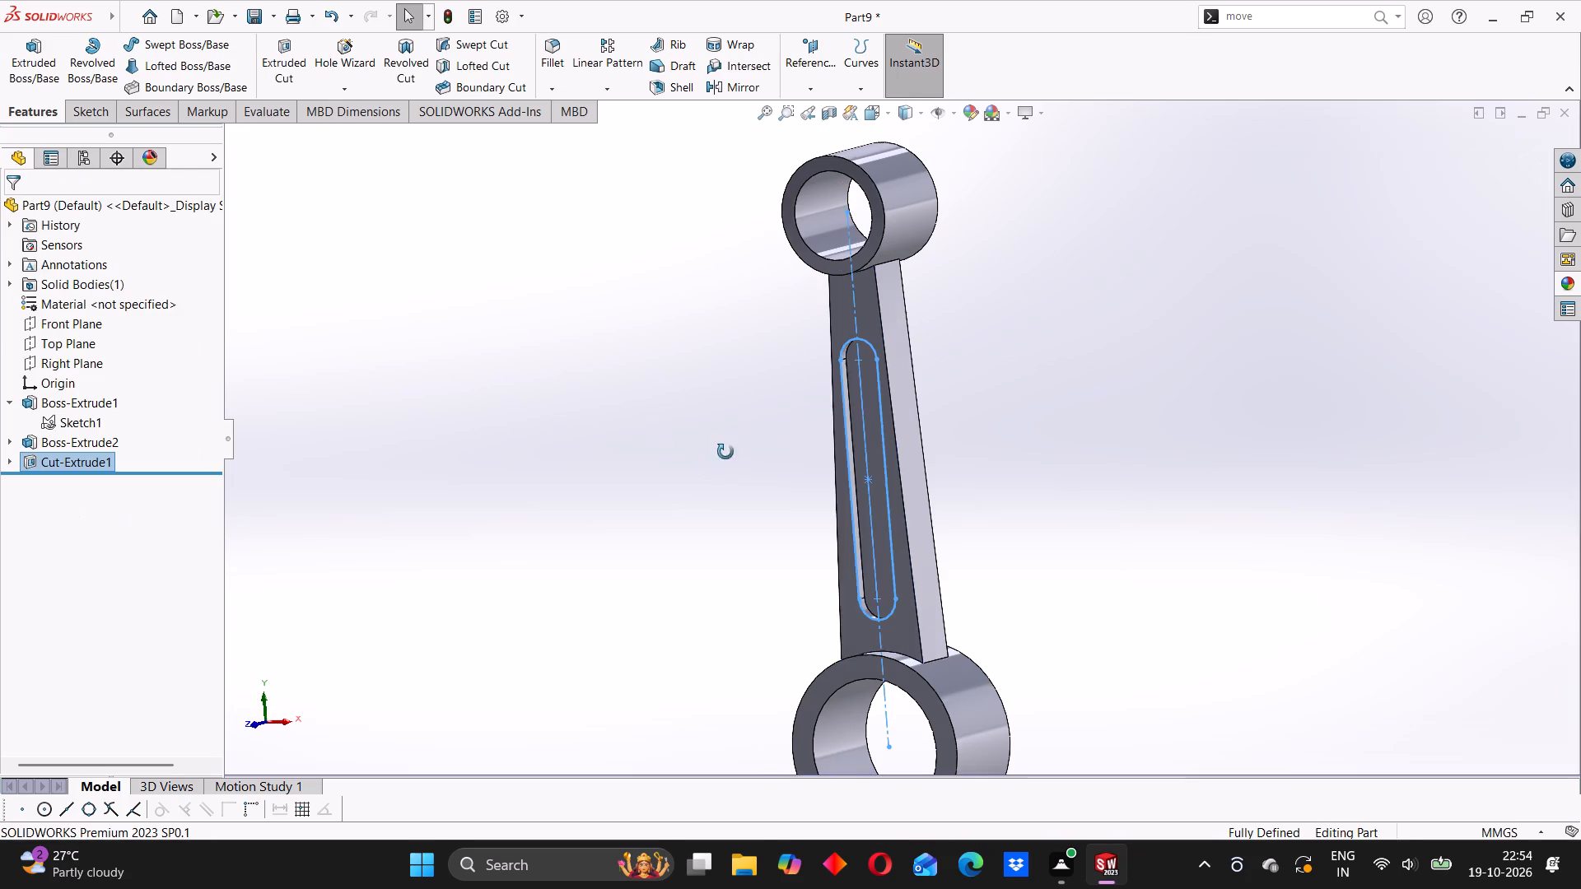
middle_drag(725, 452, 745, 433)
click(737, 437)
scroll(887, 381, down, 2)
middle_drag(875, 410, 827, 444)
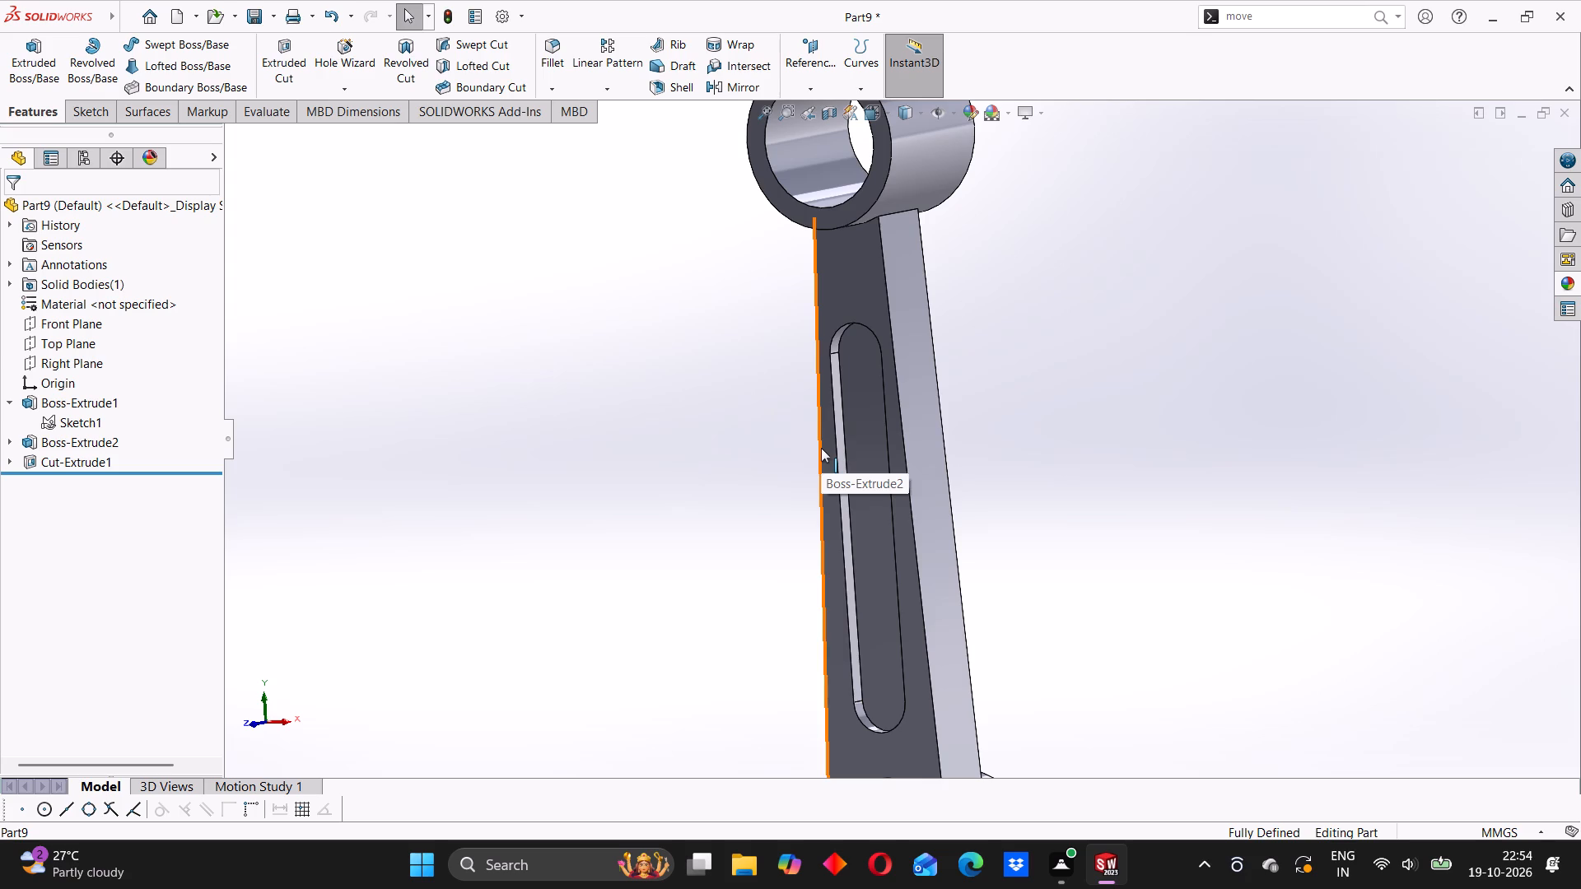
scroll(845, 464, up, 1)
middle_drag(920, 484, 872, 508)
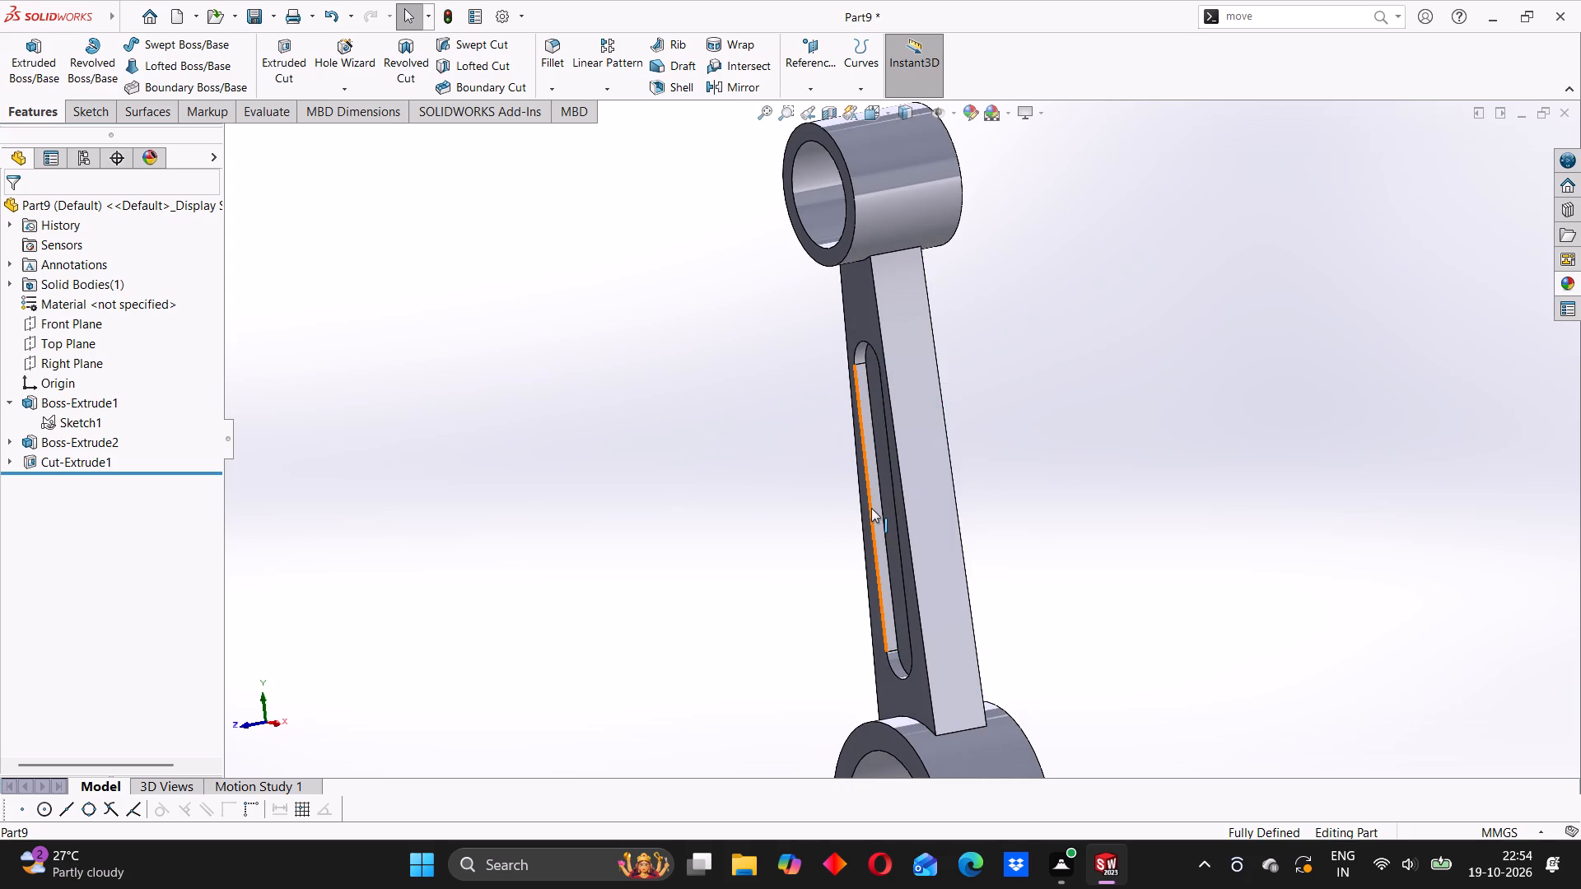
click(577, 91)
click(611, 145)
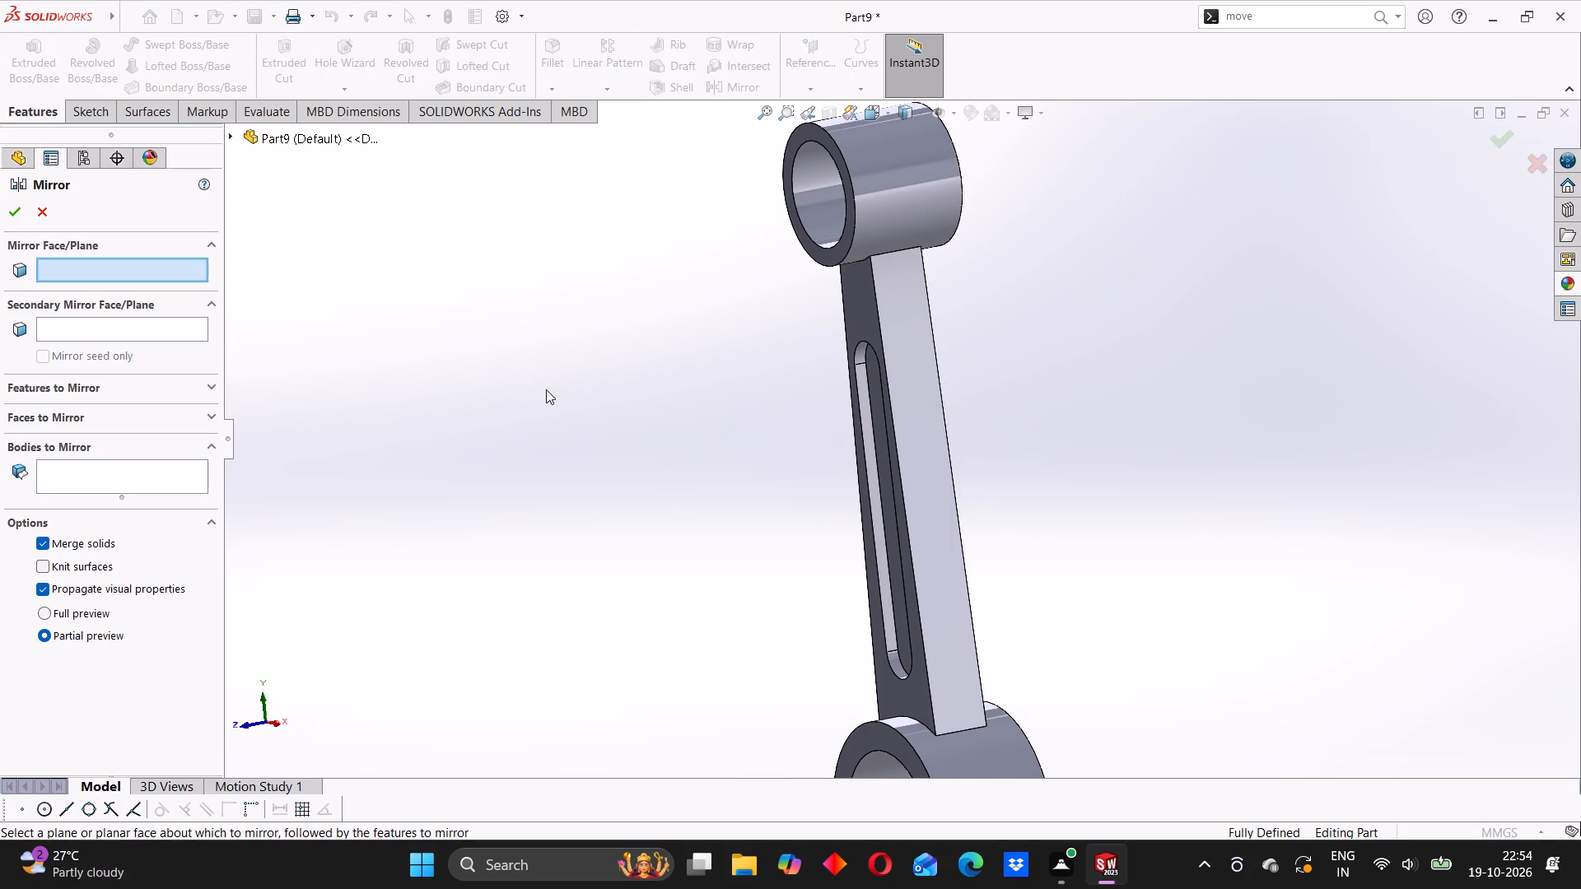
scroll(856, 423, down, 3)
click(234, 135)
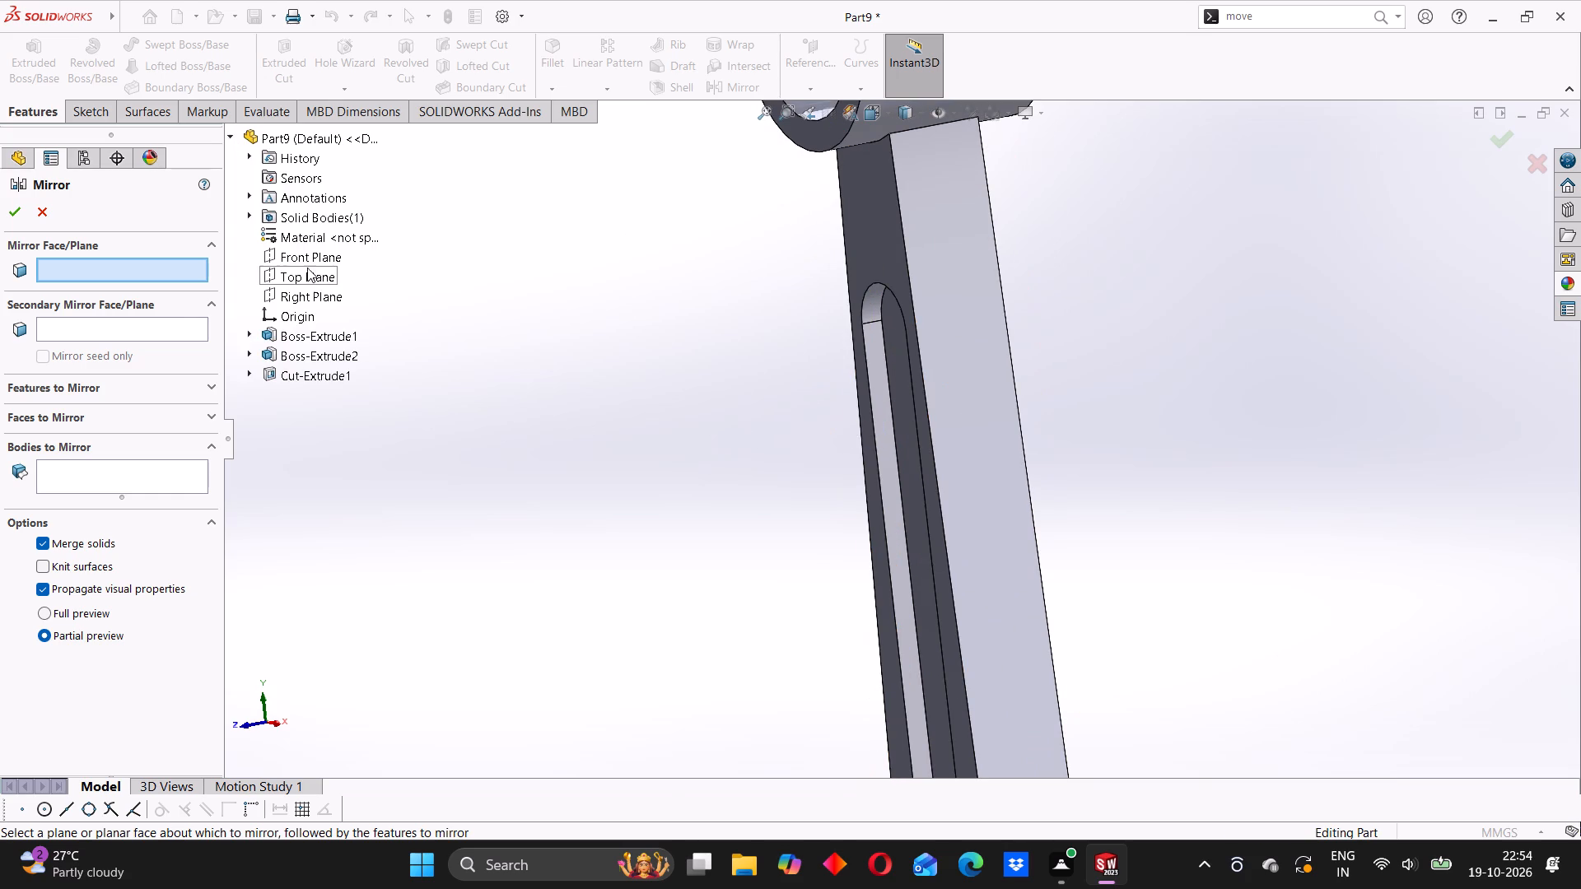
click(301, 253)
scroll(735, 398, up, 4)
middle_drag(823, 413, 807, 421)
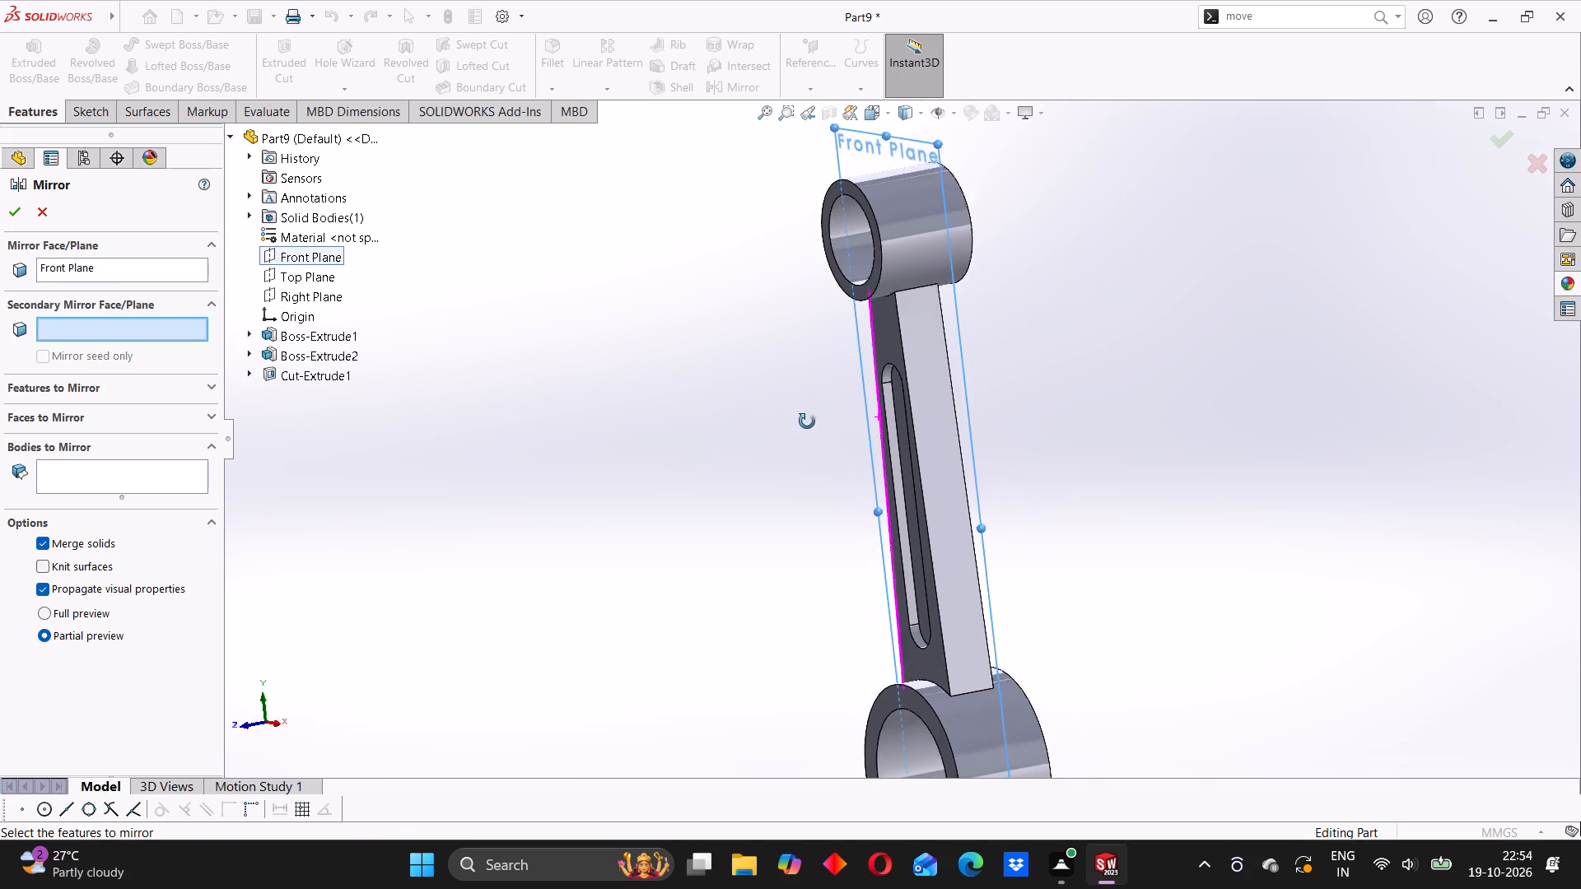
middle_drag(807, 421, 841, 407)
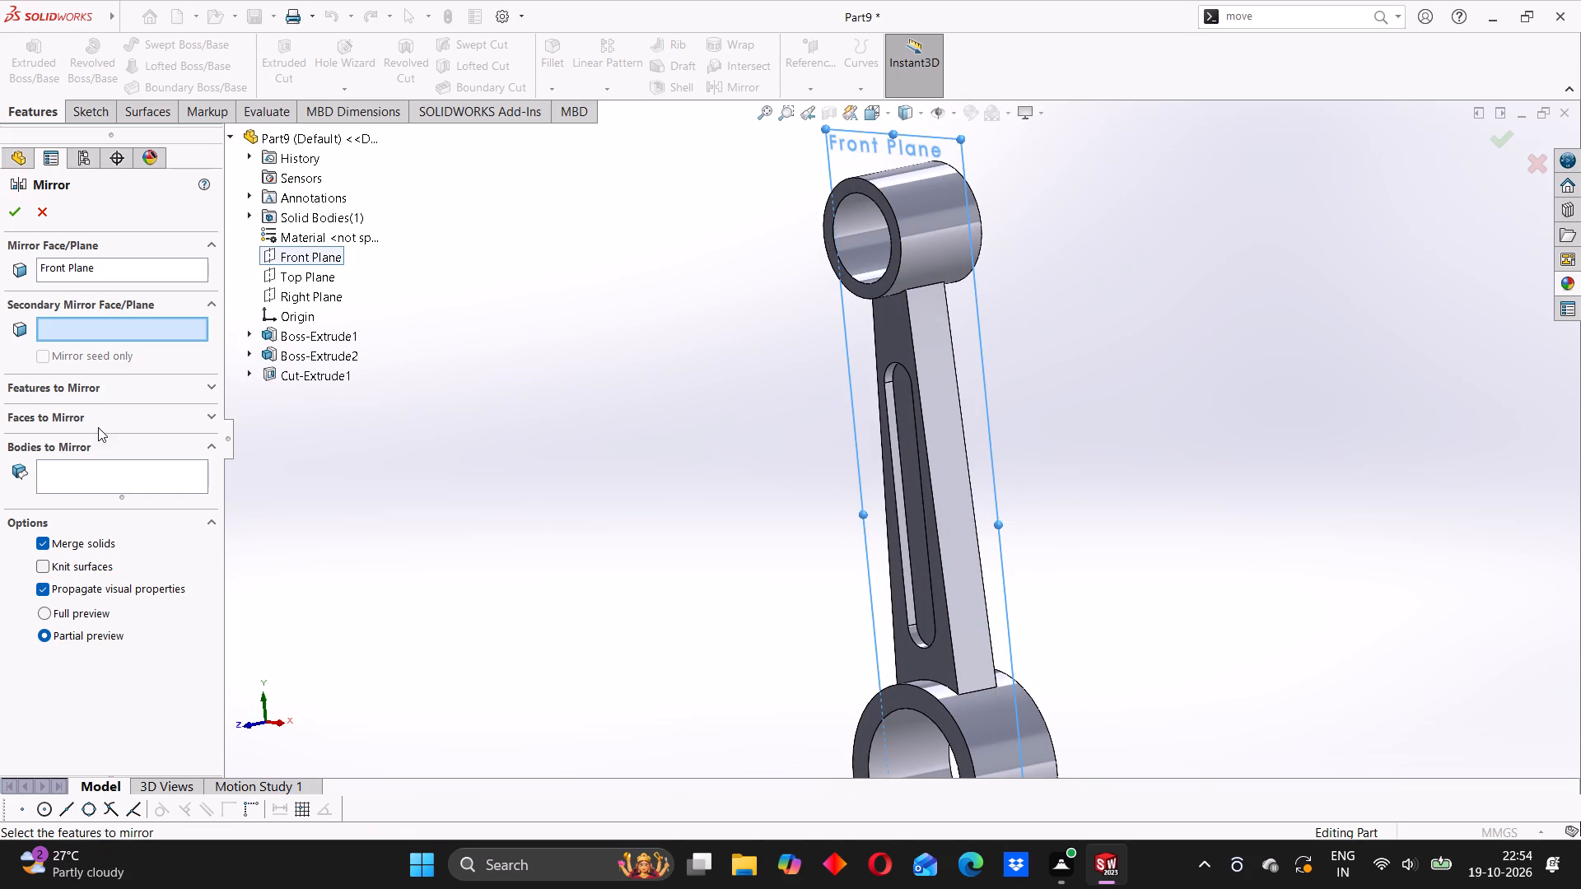
click(89, 395)
click(80, 419)
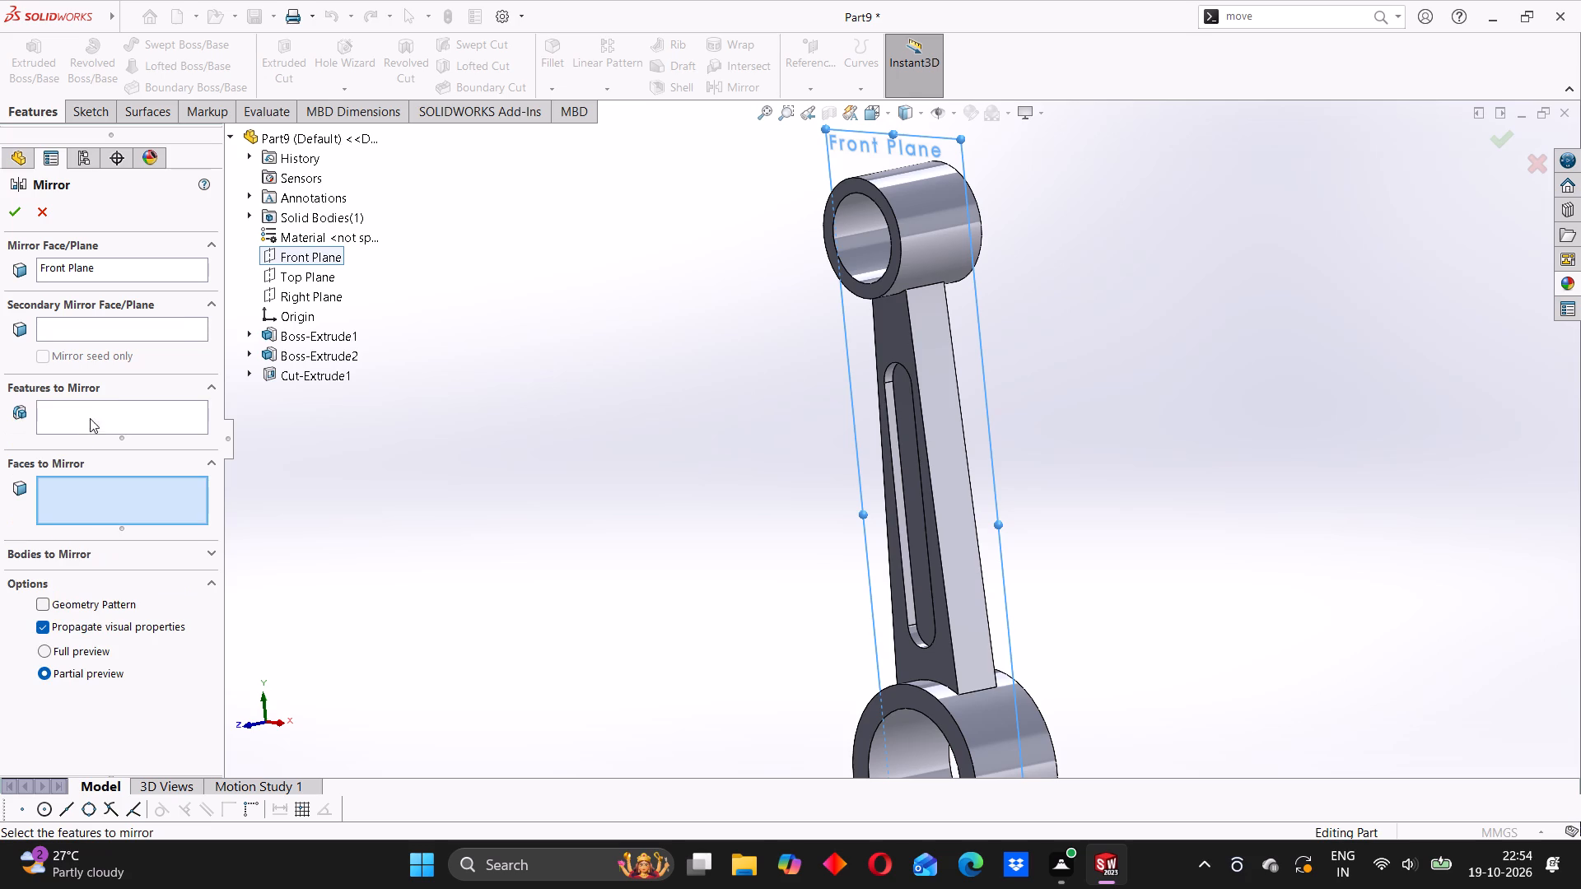
click(99, 412)
click(324, 370)
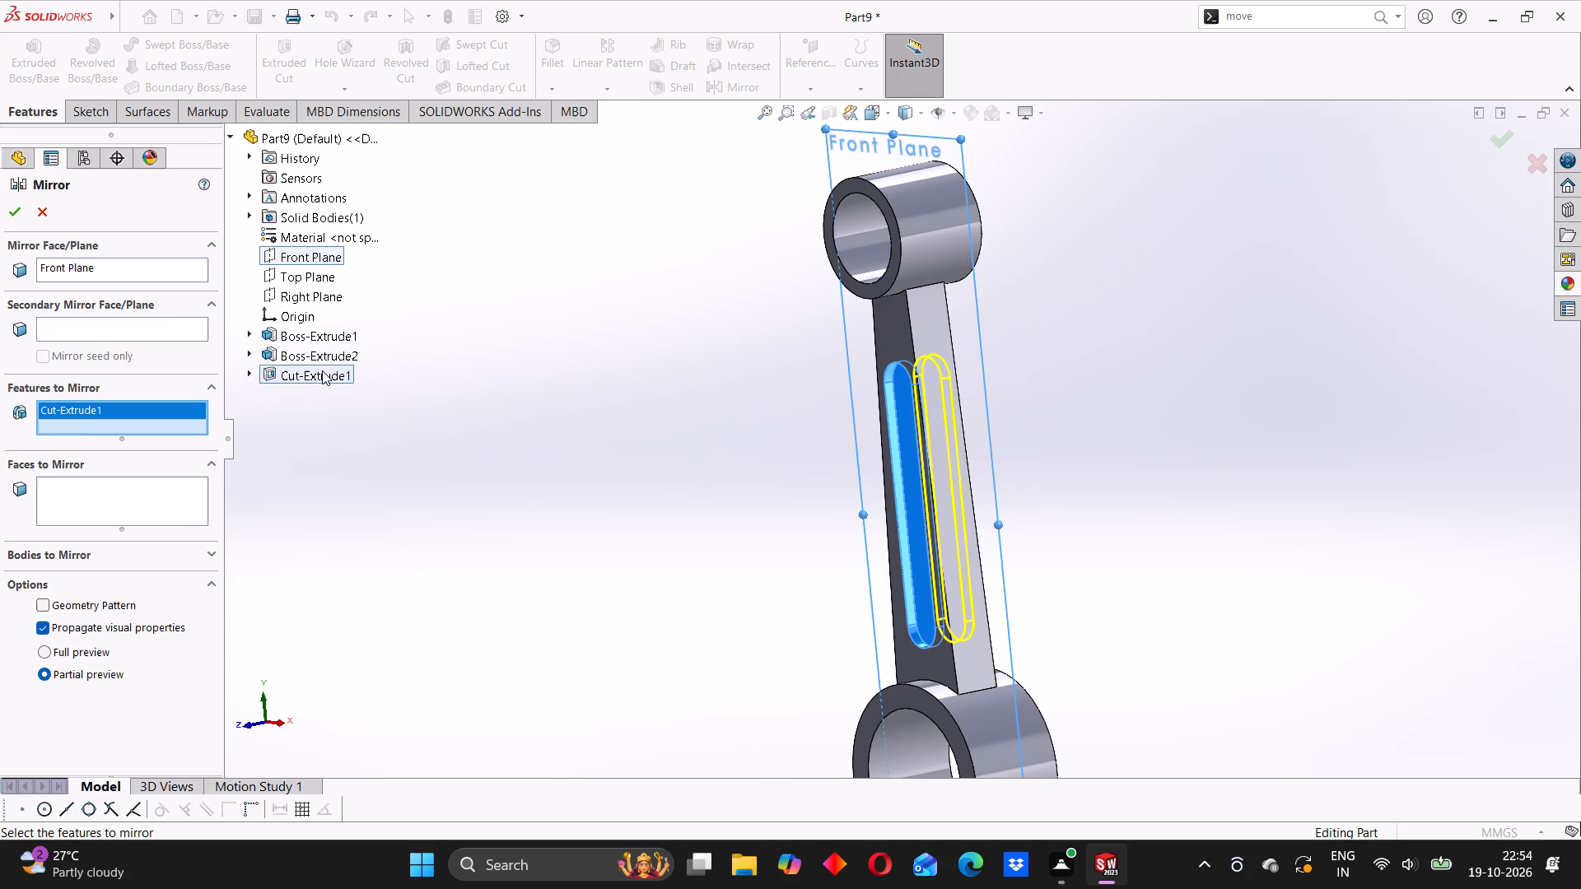
click(17, 204)
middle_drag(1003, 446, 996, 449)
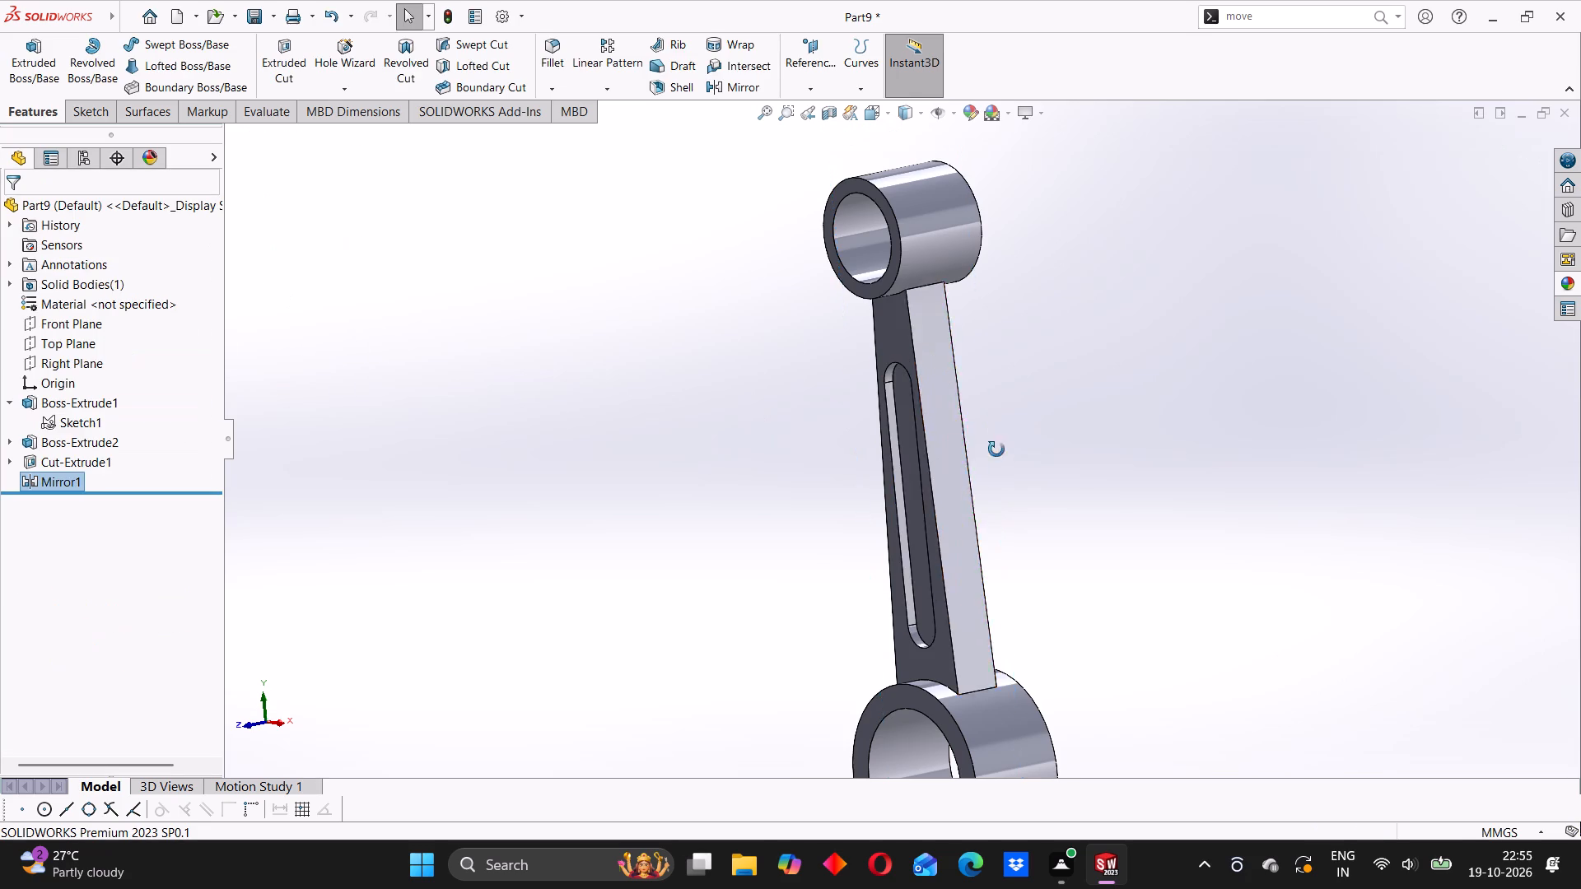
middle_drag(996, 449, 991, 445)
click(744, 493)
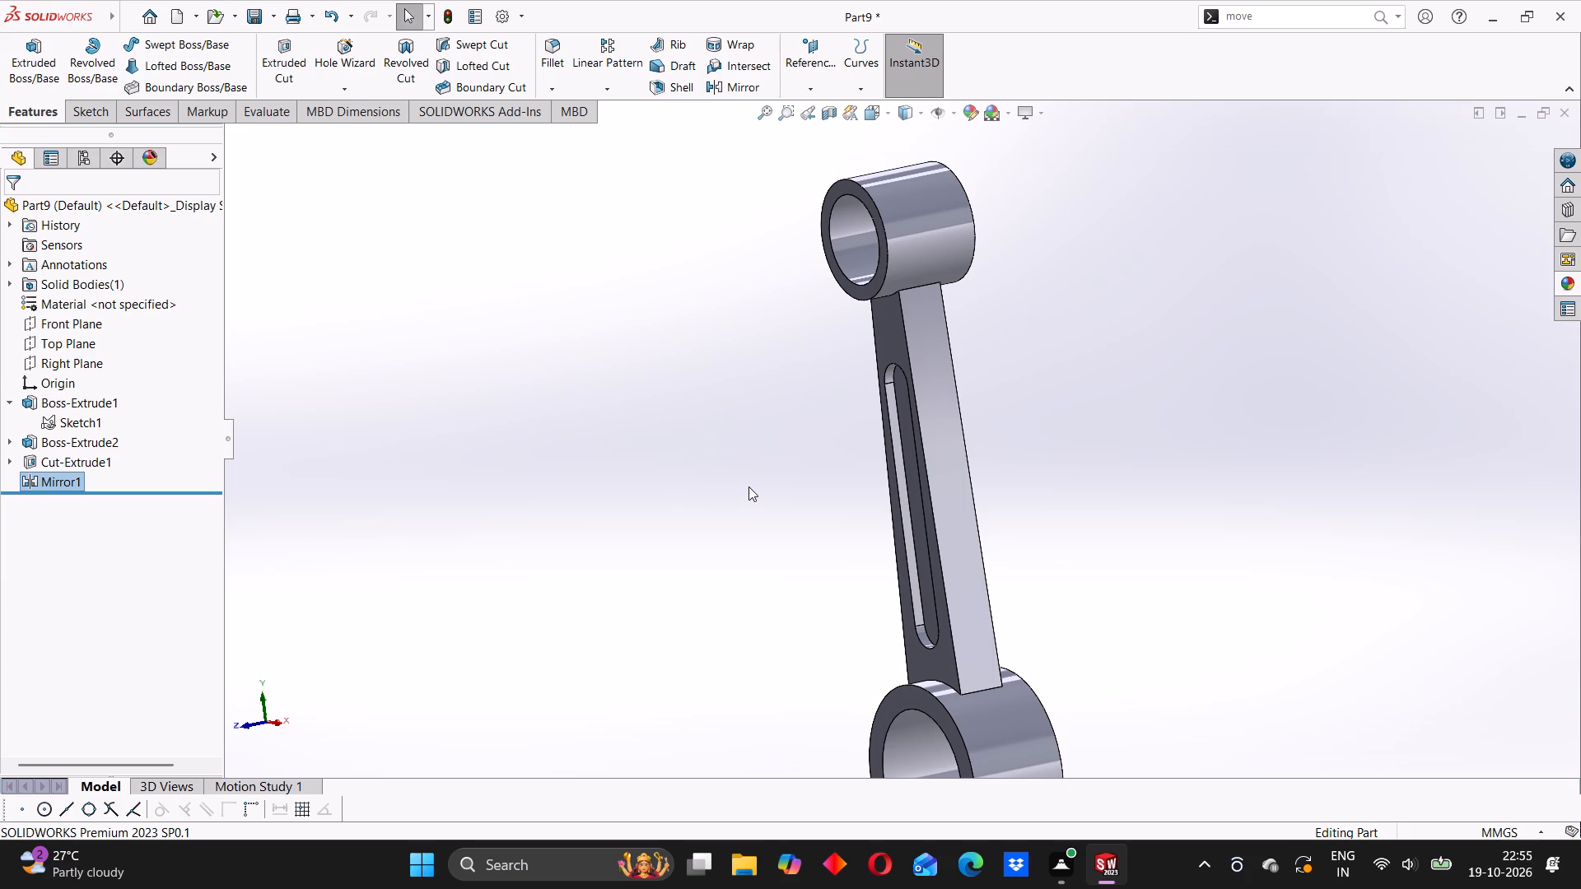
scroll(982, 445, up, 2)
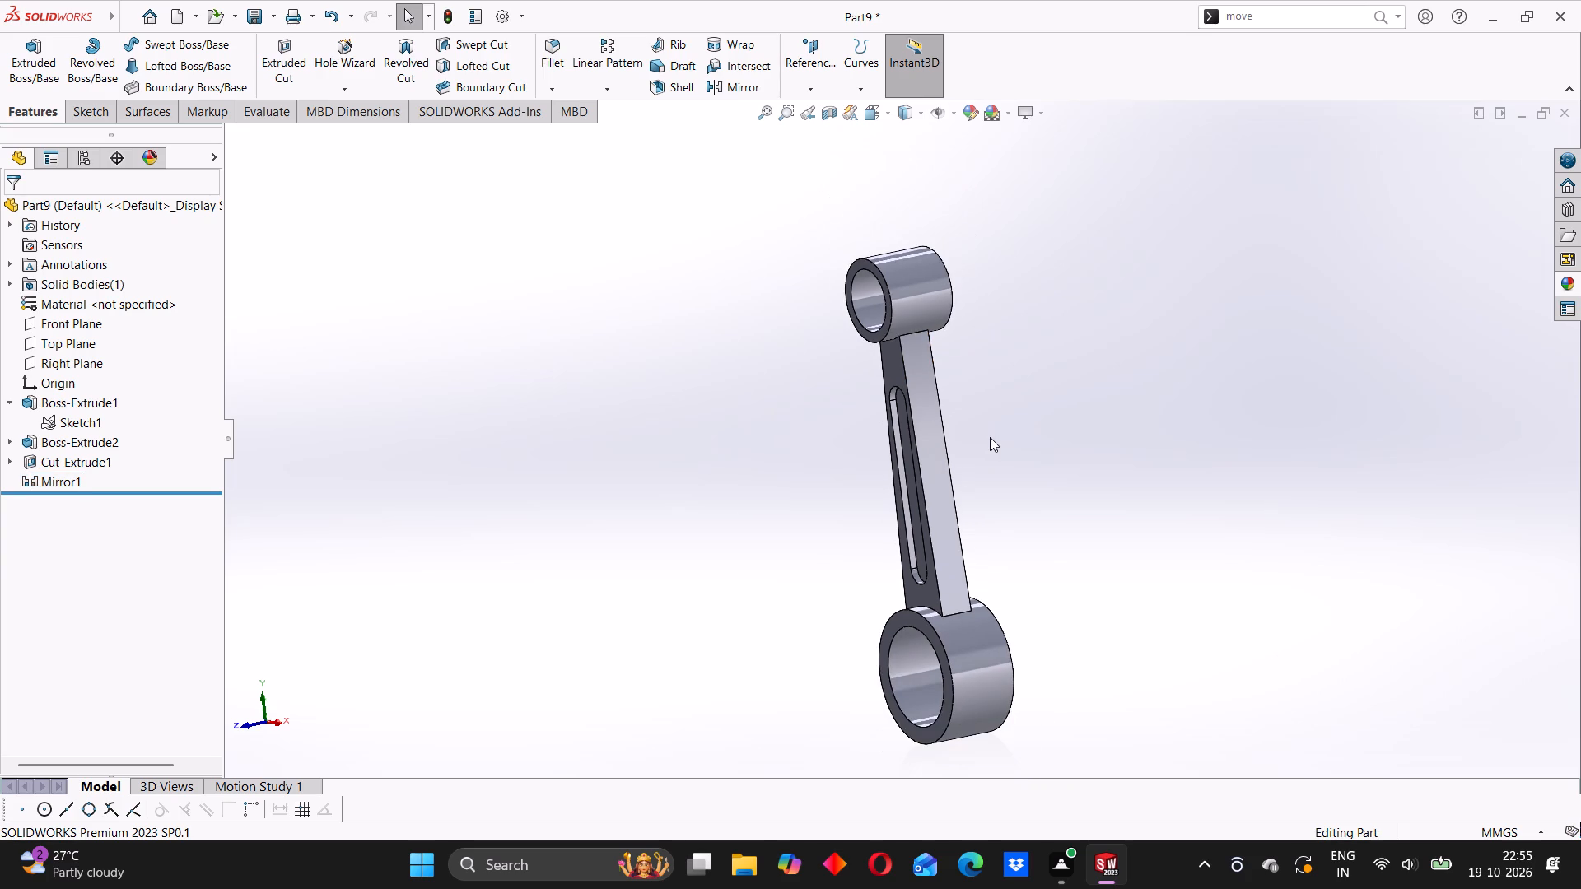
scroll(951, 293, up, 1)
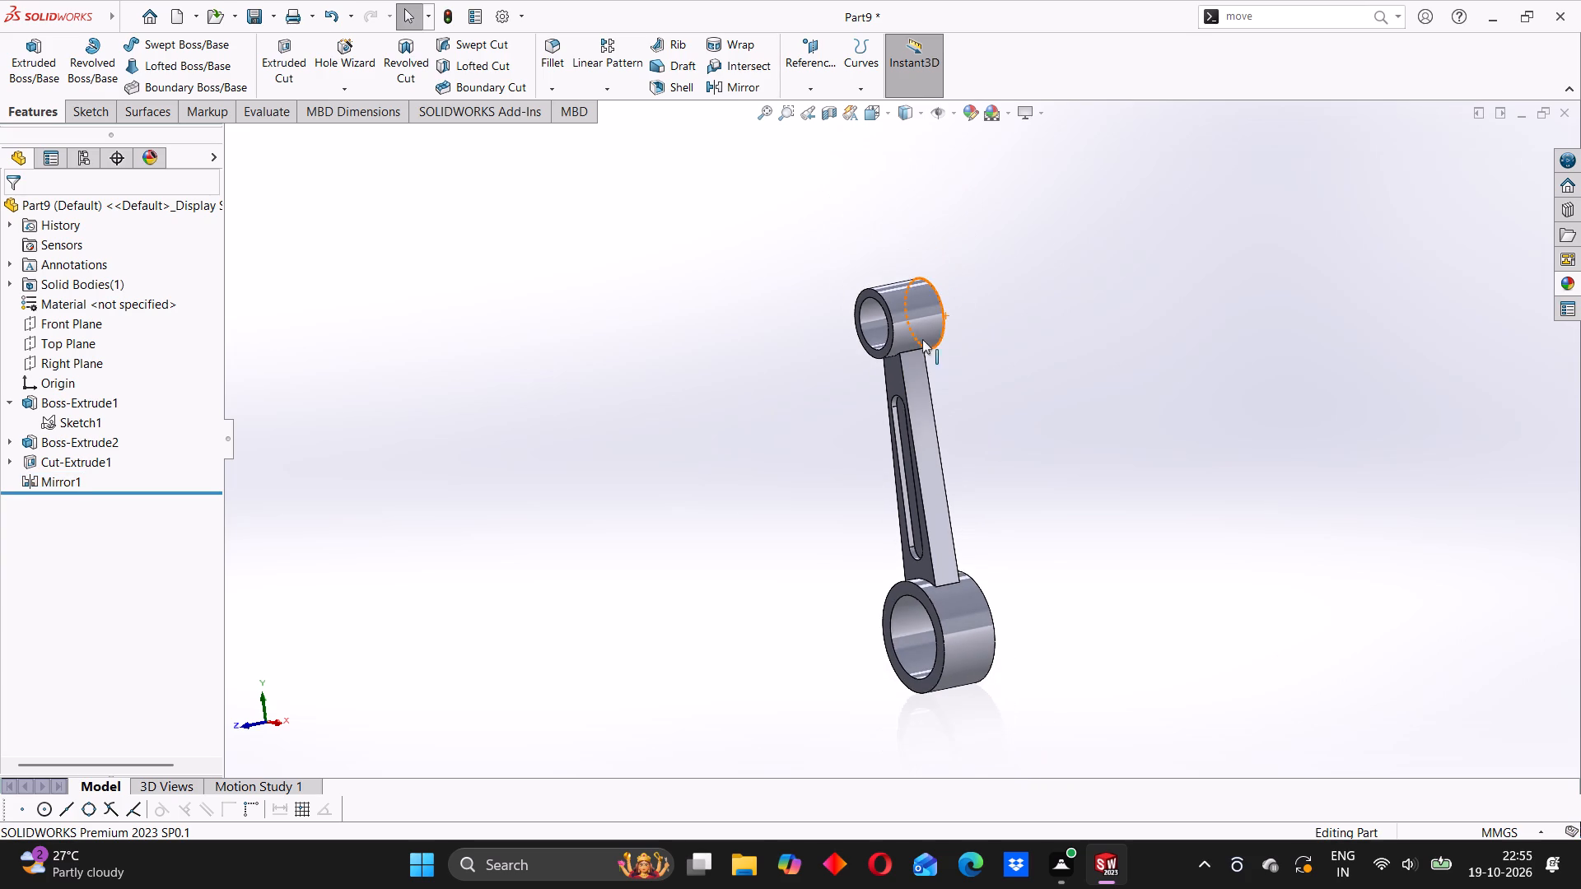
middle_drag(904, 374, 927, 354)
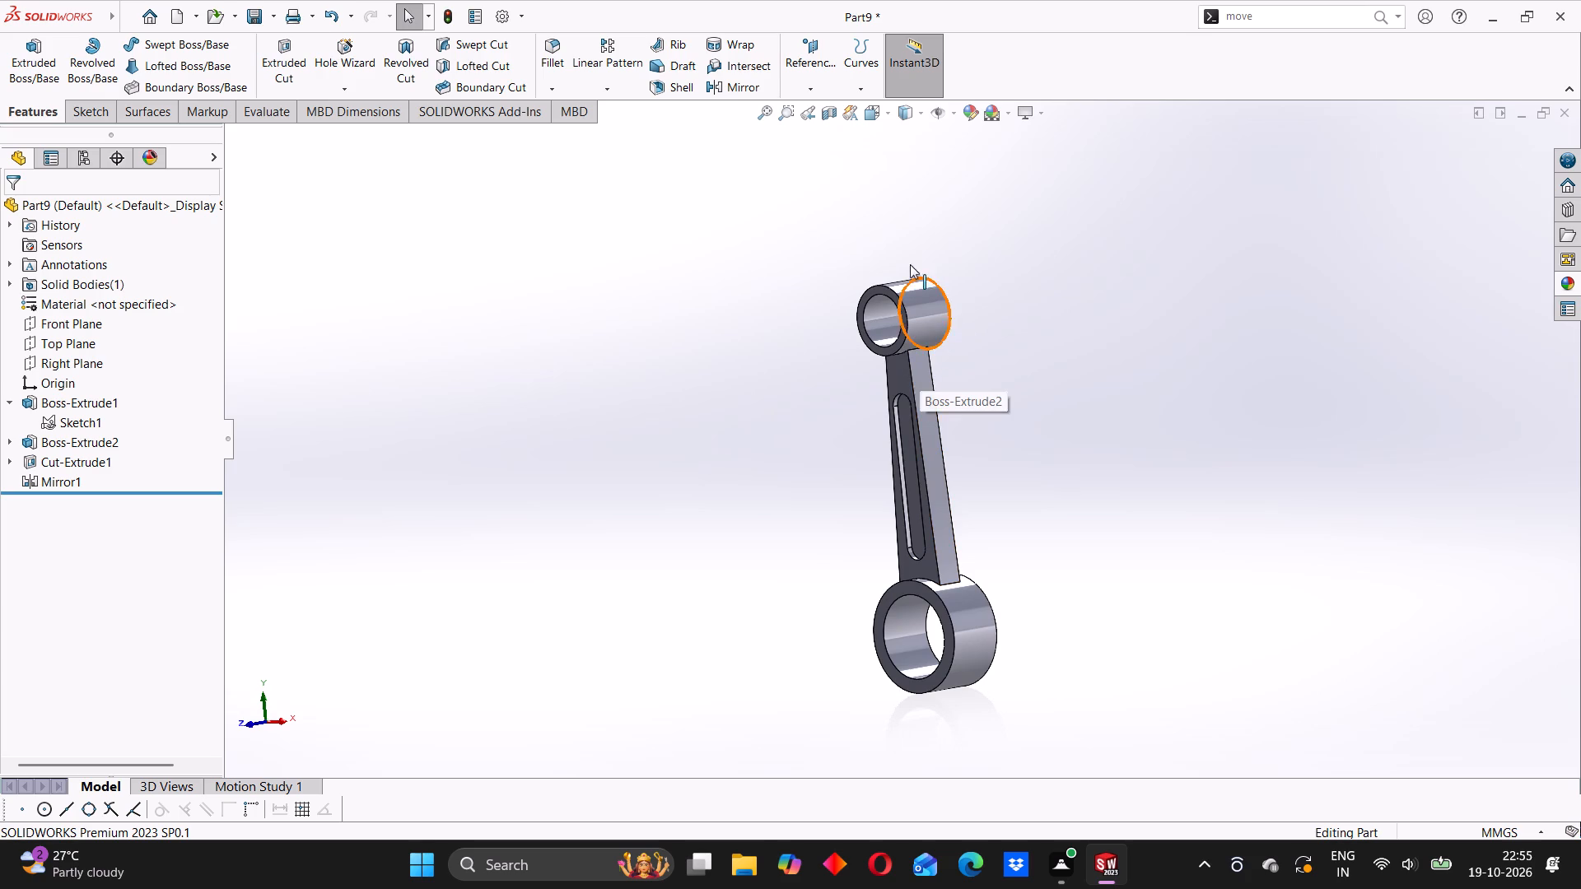
Fillet the rim and floor edges of both slot recesses on the shank with a 1 mm radius.
click(546, 51)
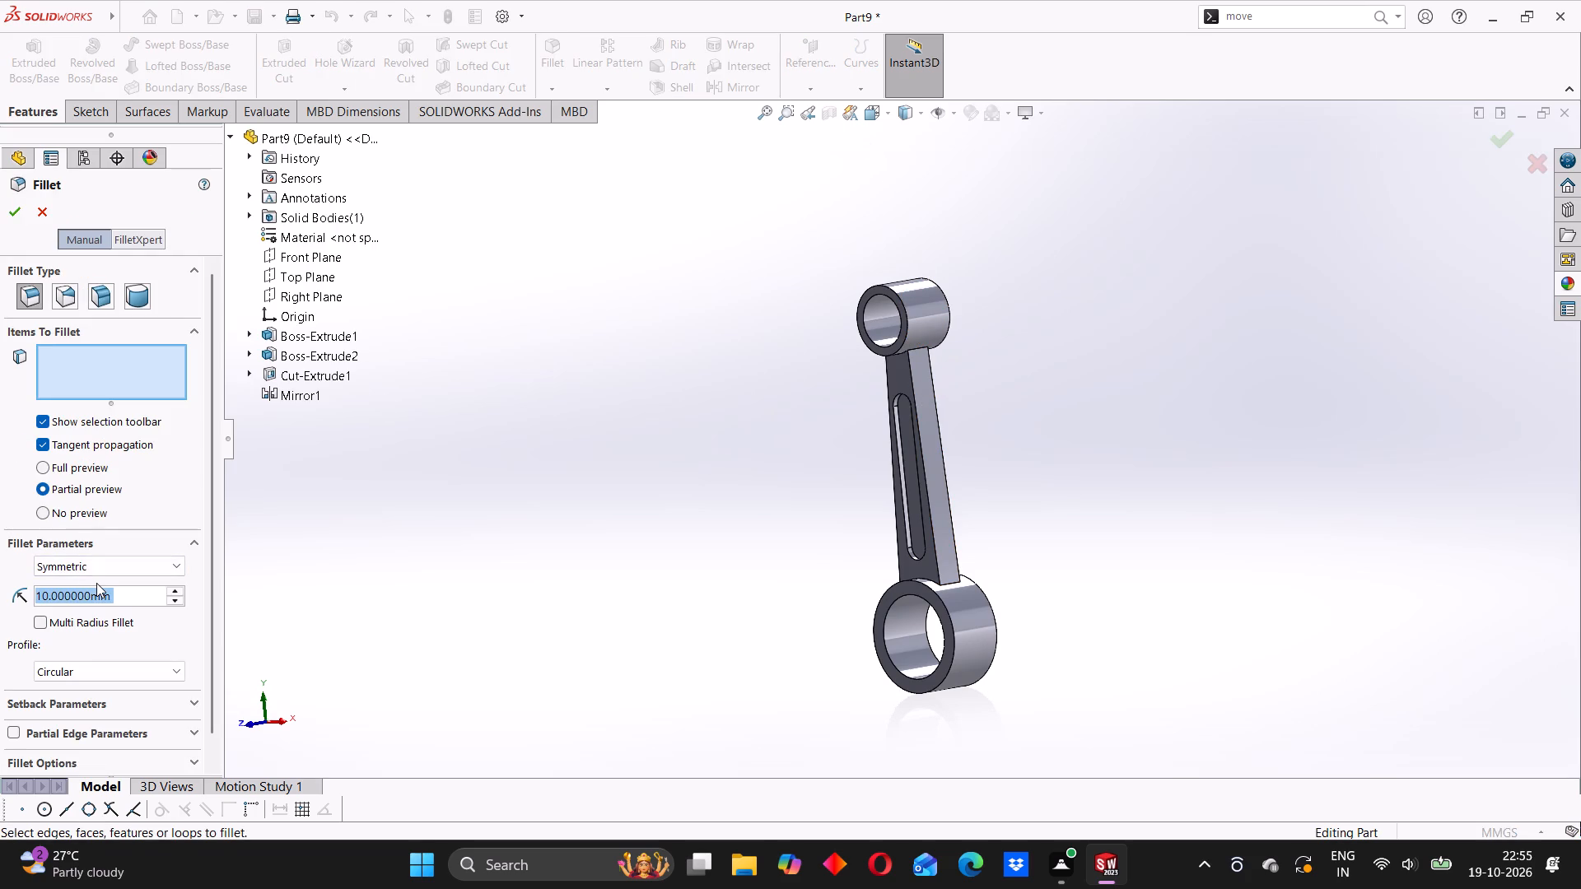
key(1)
key(Return)
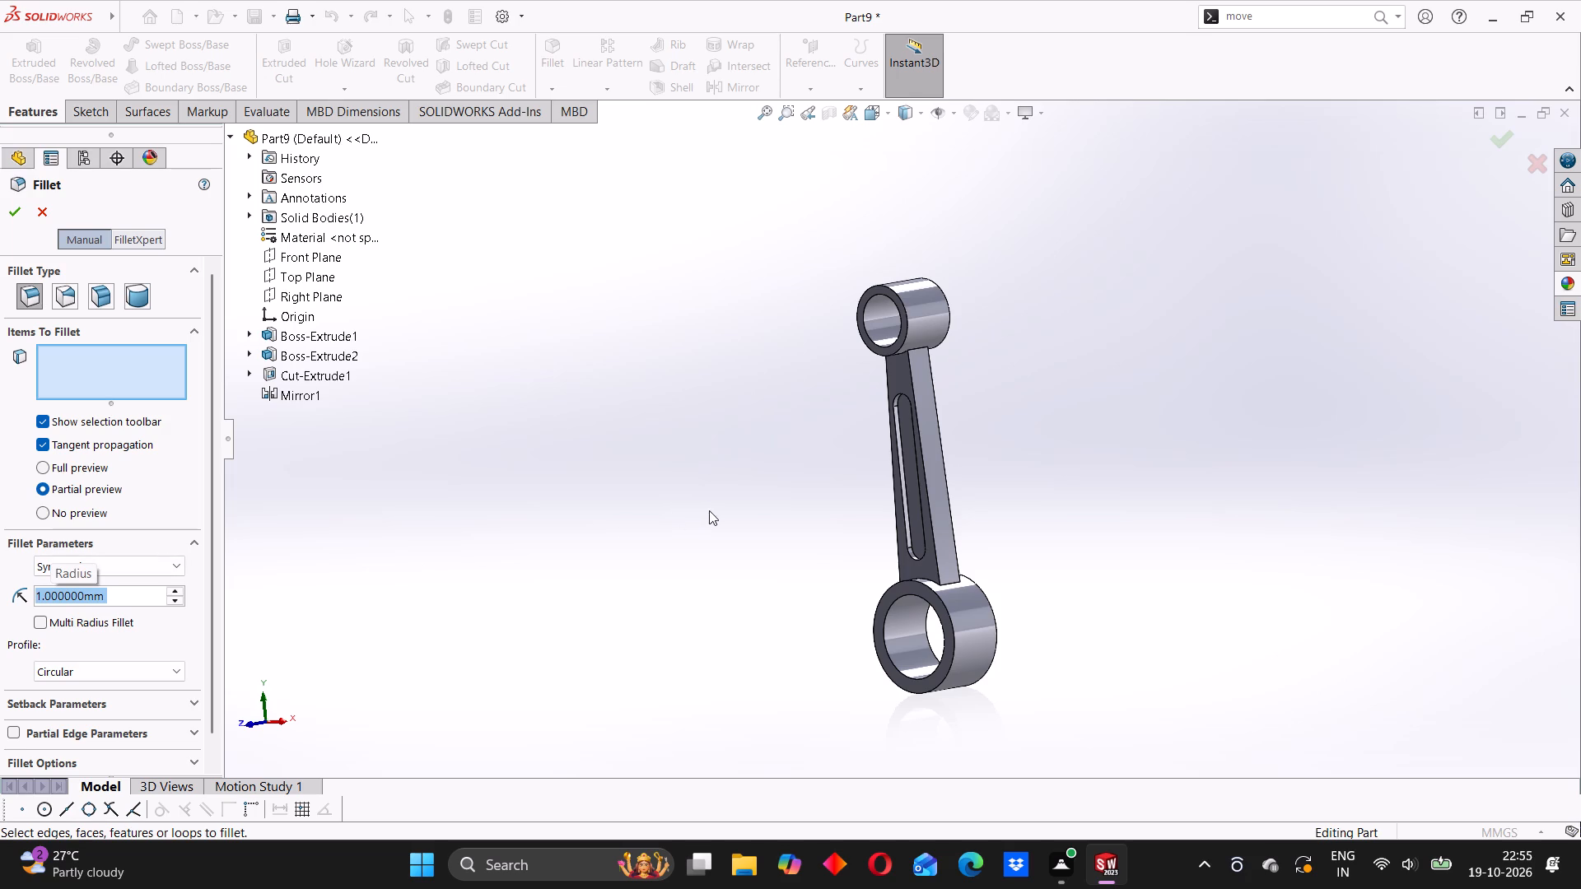
scroll(888, 455, down, 7)
click(929, 453)
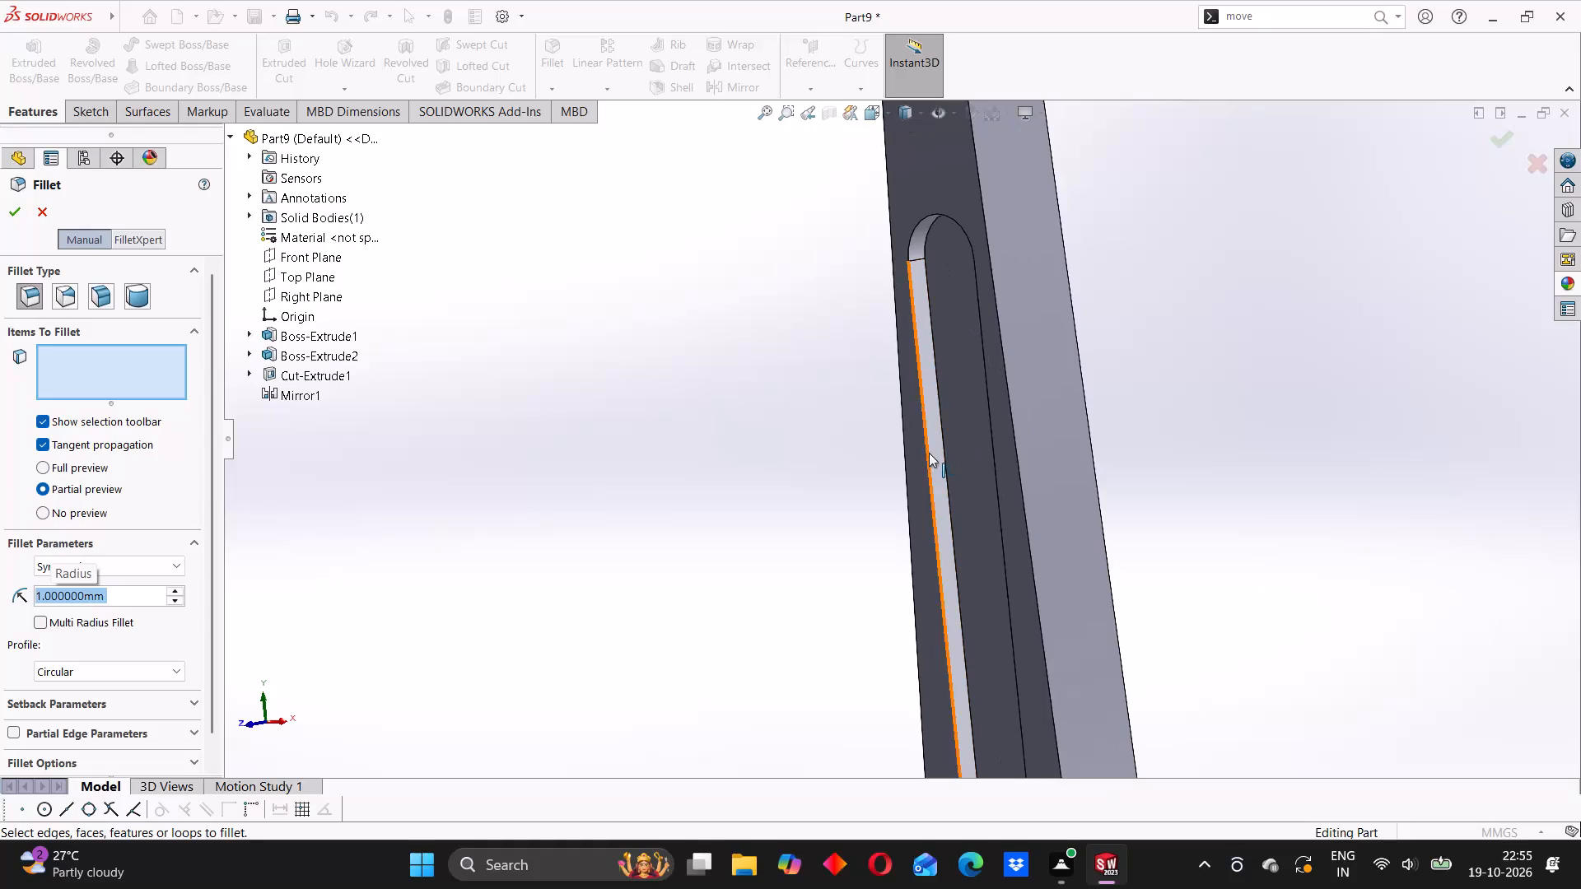
click(945, 448)
scroll(1010, 482, up, 2)
middle_drag(1143, 503, 939, 581)
scroll(1020, 426, down, 4)
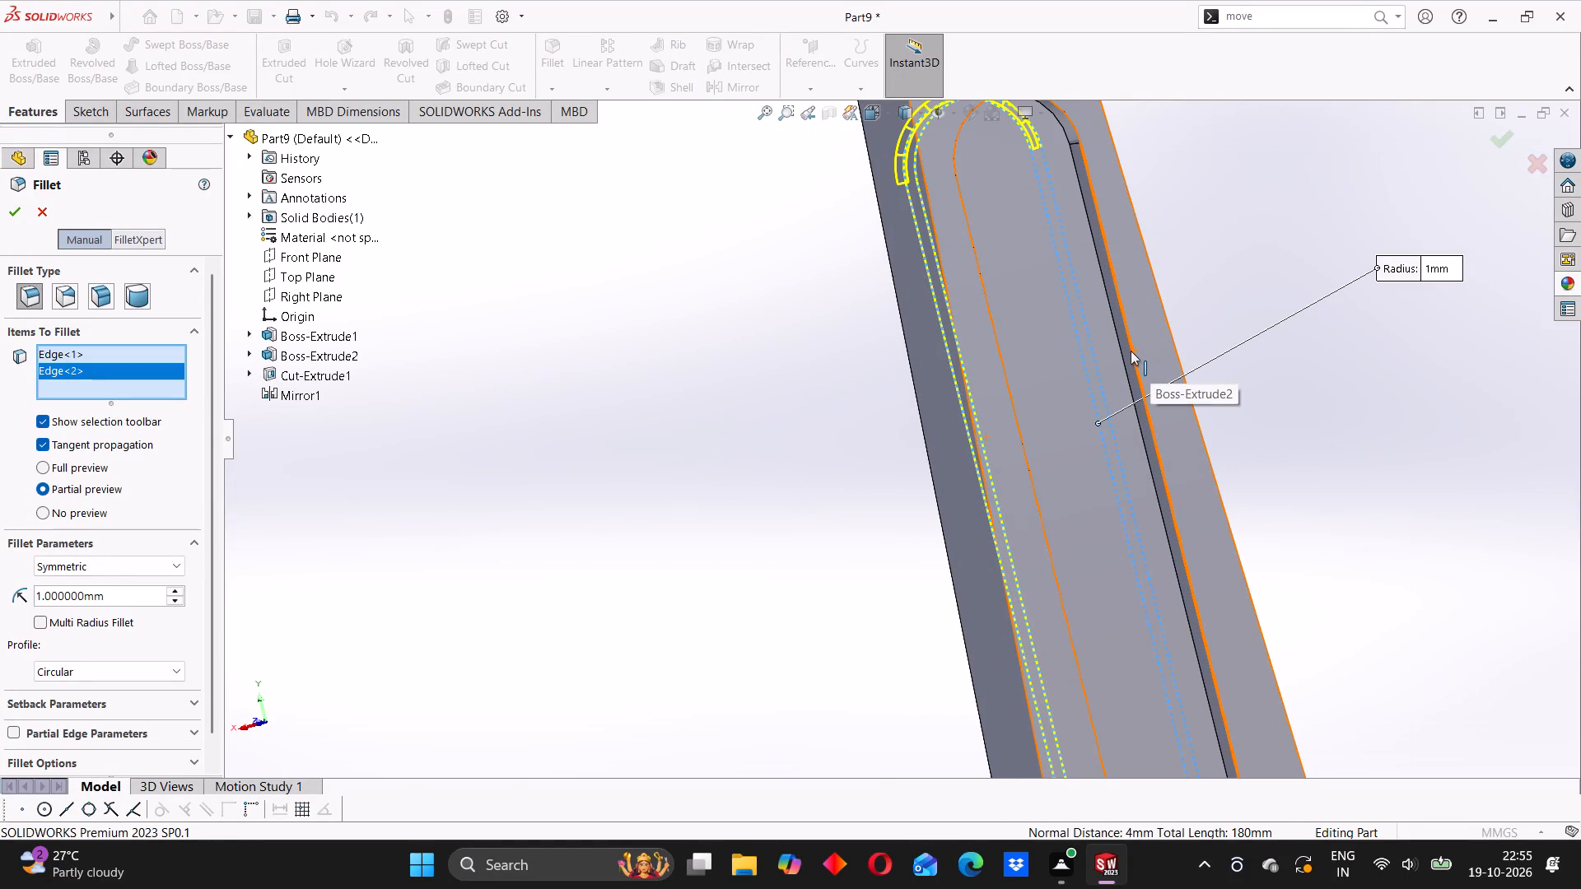
click(1131, 351)
click(1122, 357)
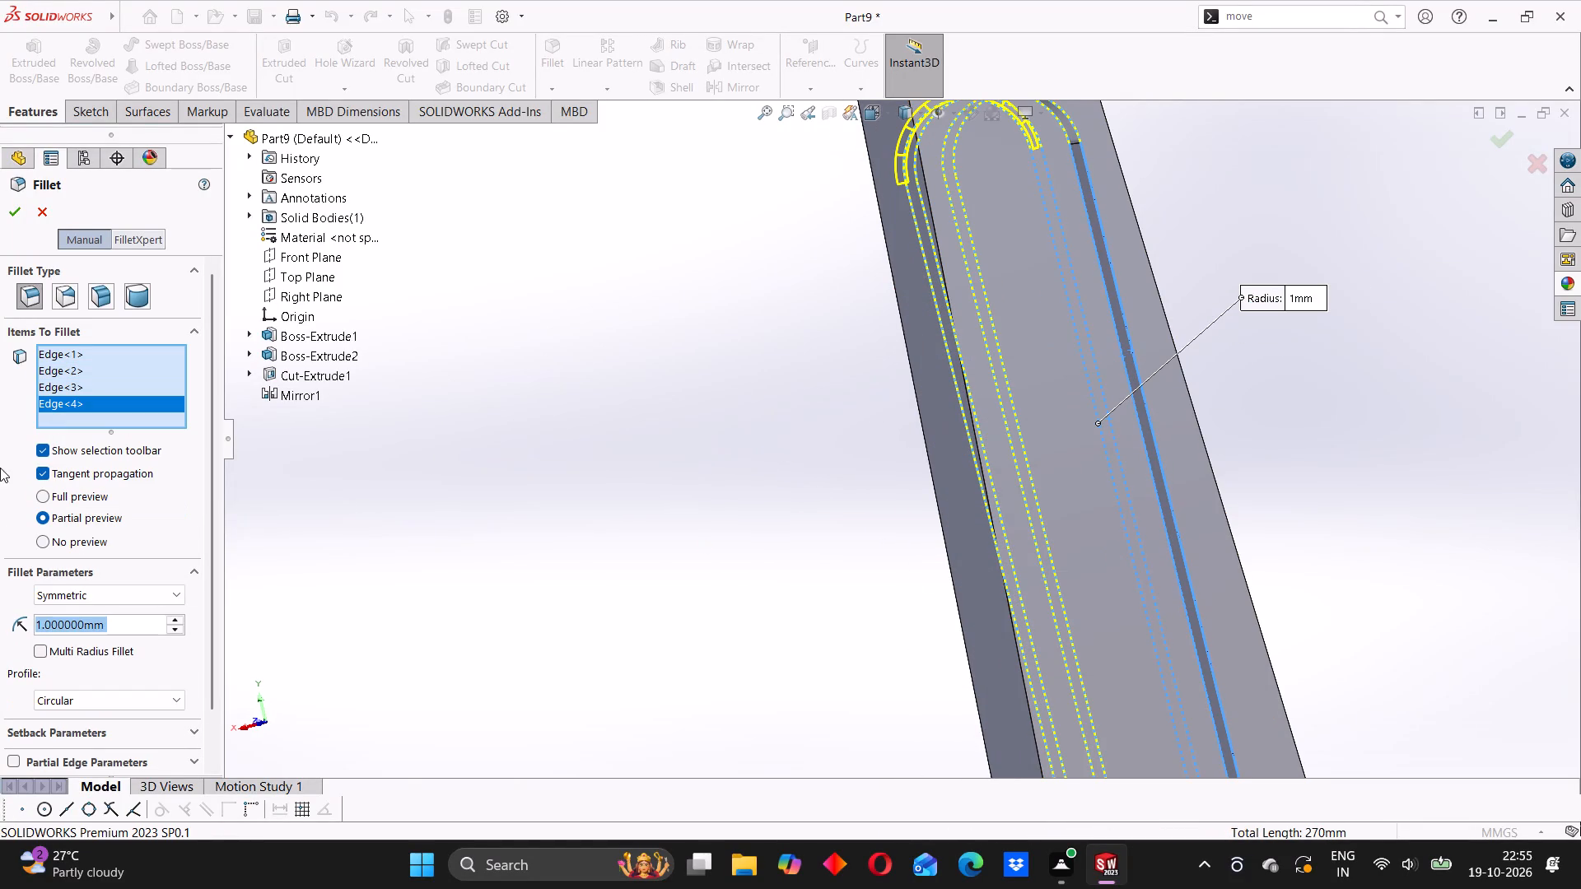
click(15, 212)
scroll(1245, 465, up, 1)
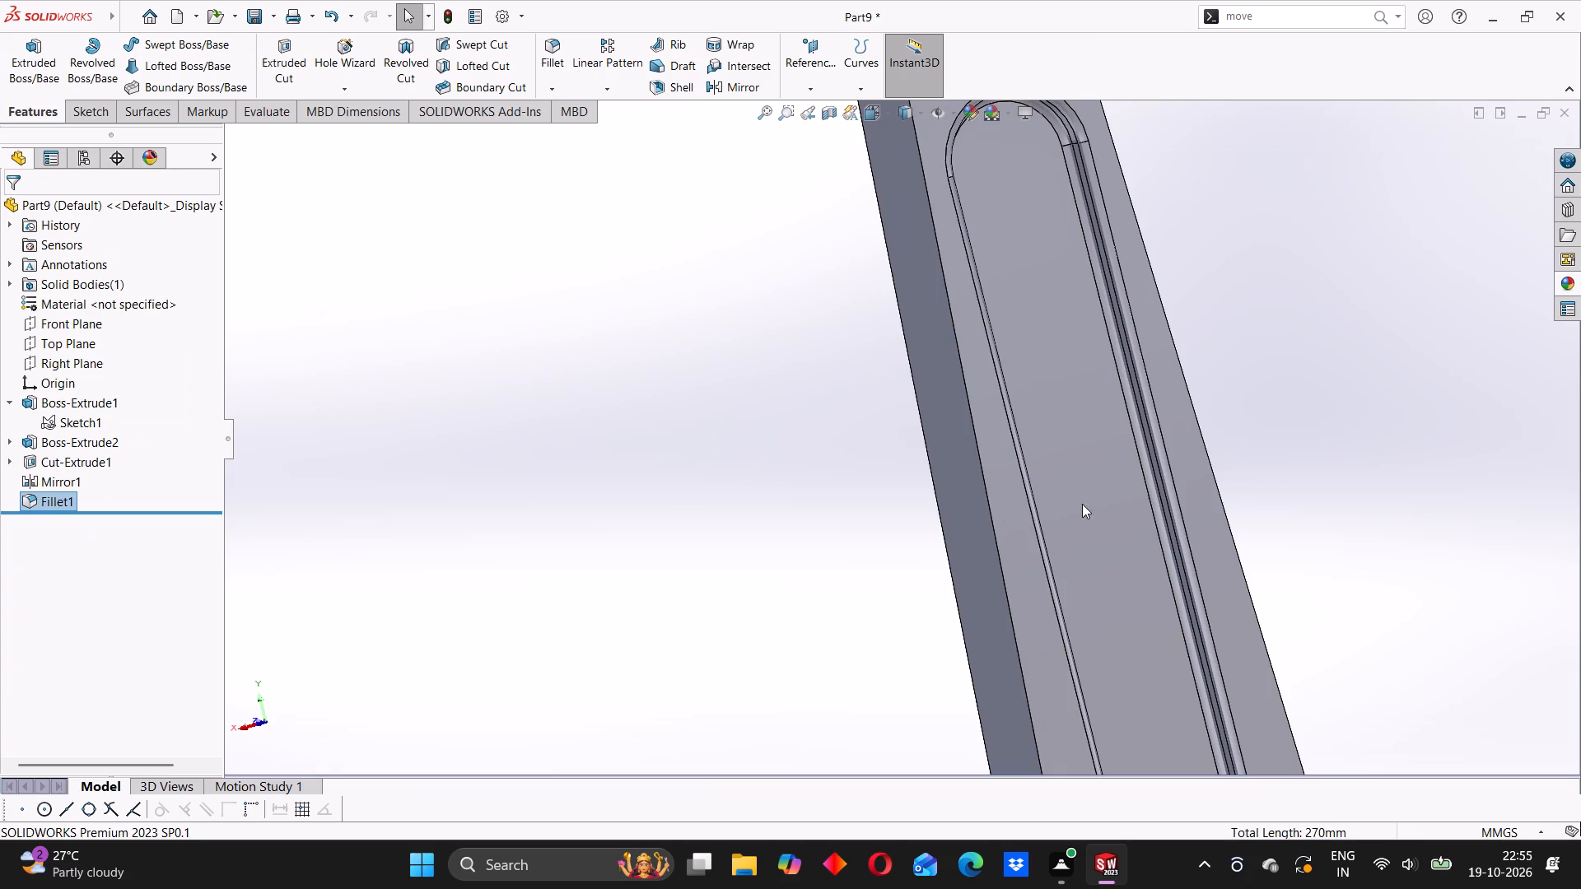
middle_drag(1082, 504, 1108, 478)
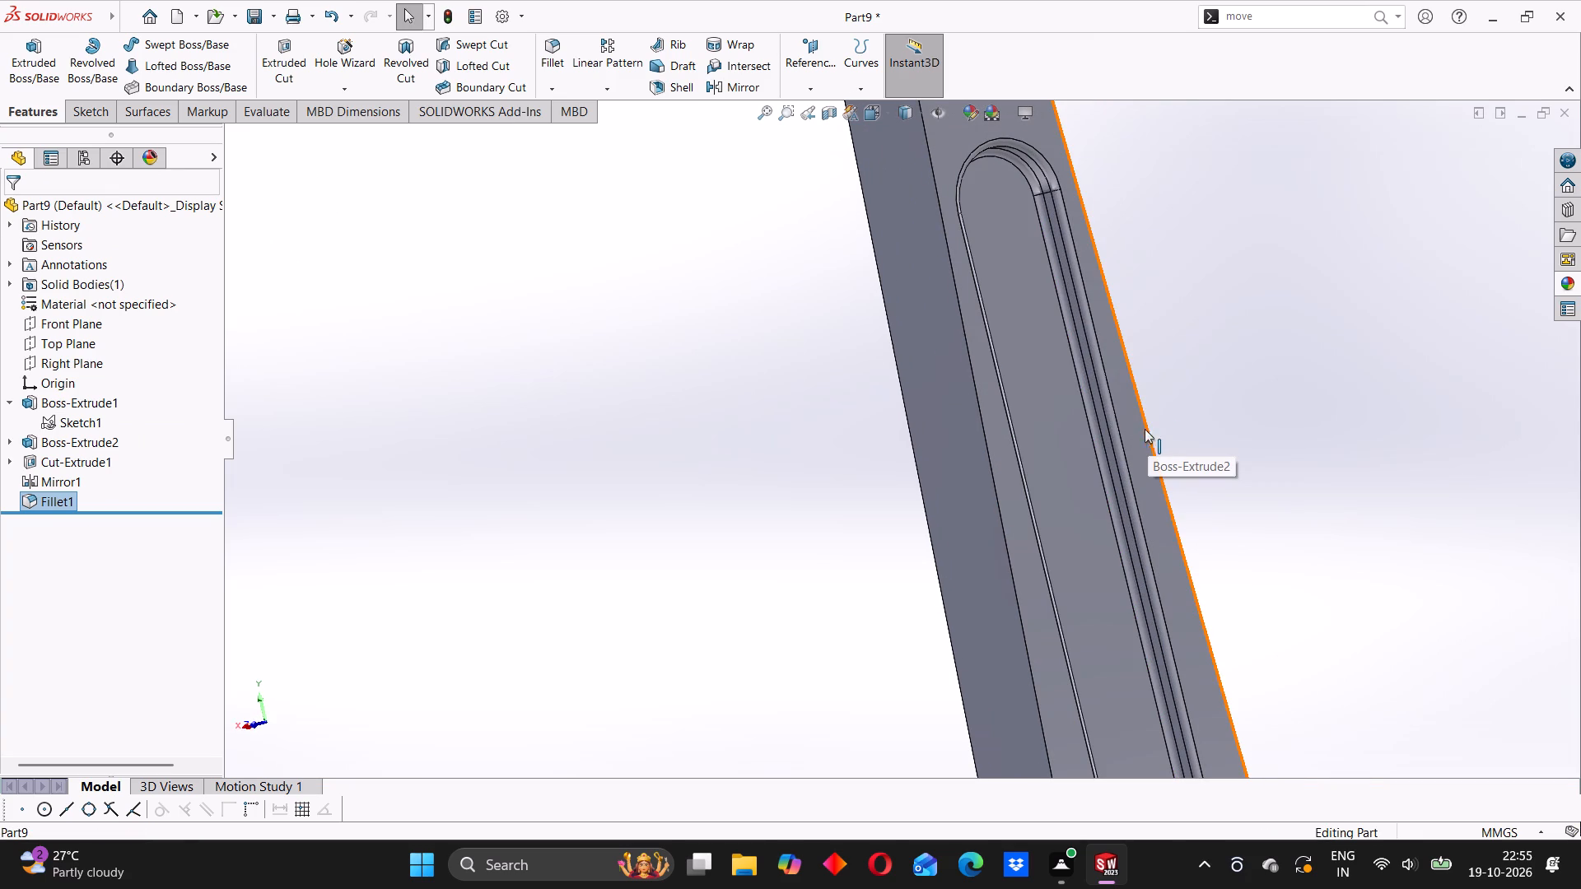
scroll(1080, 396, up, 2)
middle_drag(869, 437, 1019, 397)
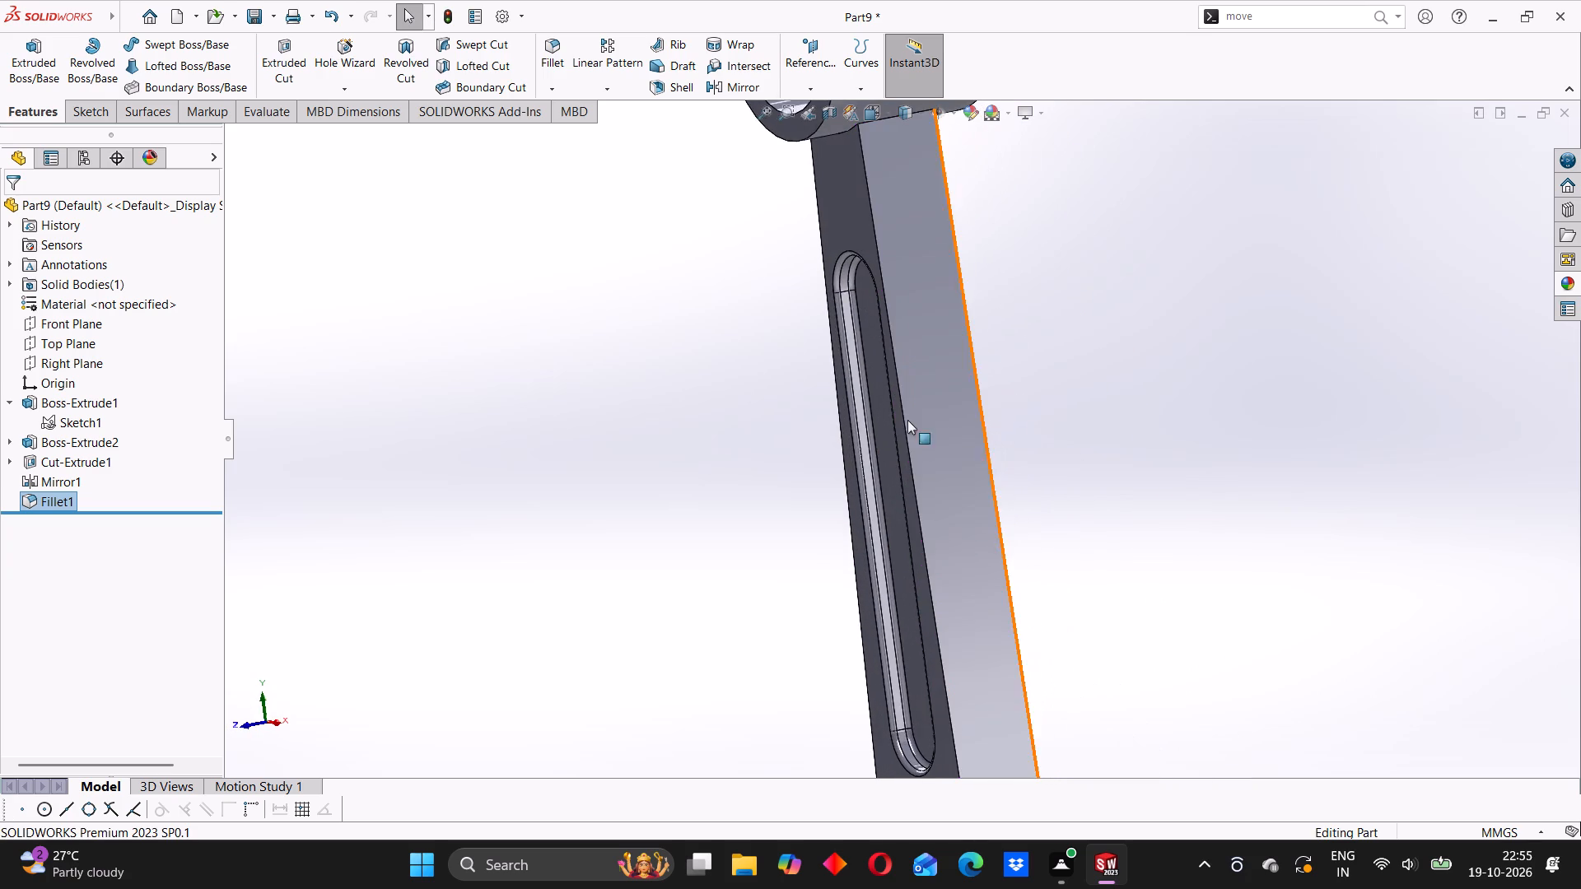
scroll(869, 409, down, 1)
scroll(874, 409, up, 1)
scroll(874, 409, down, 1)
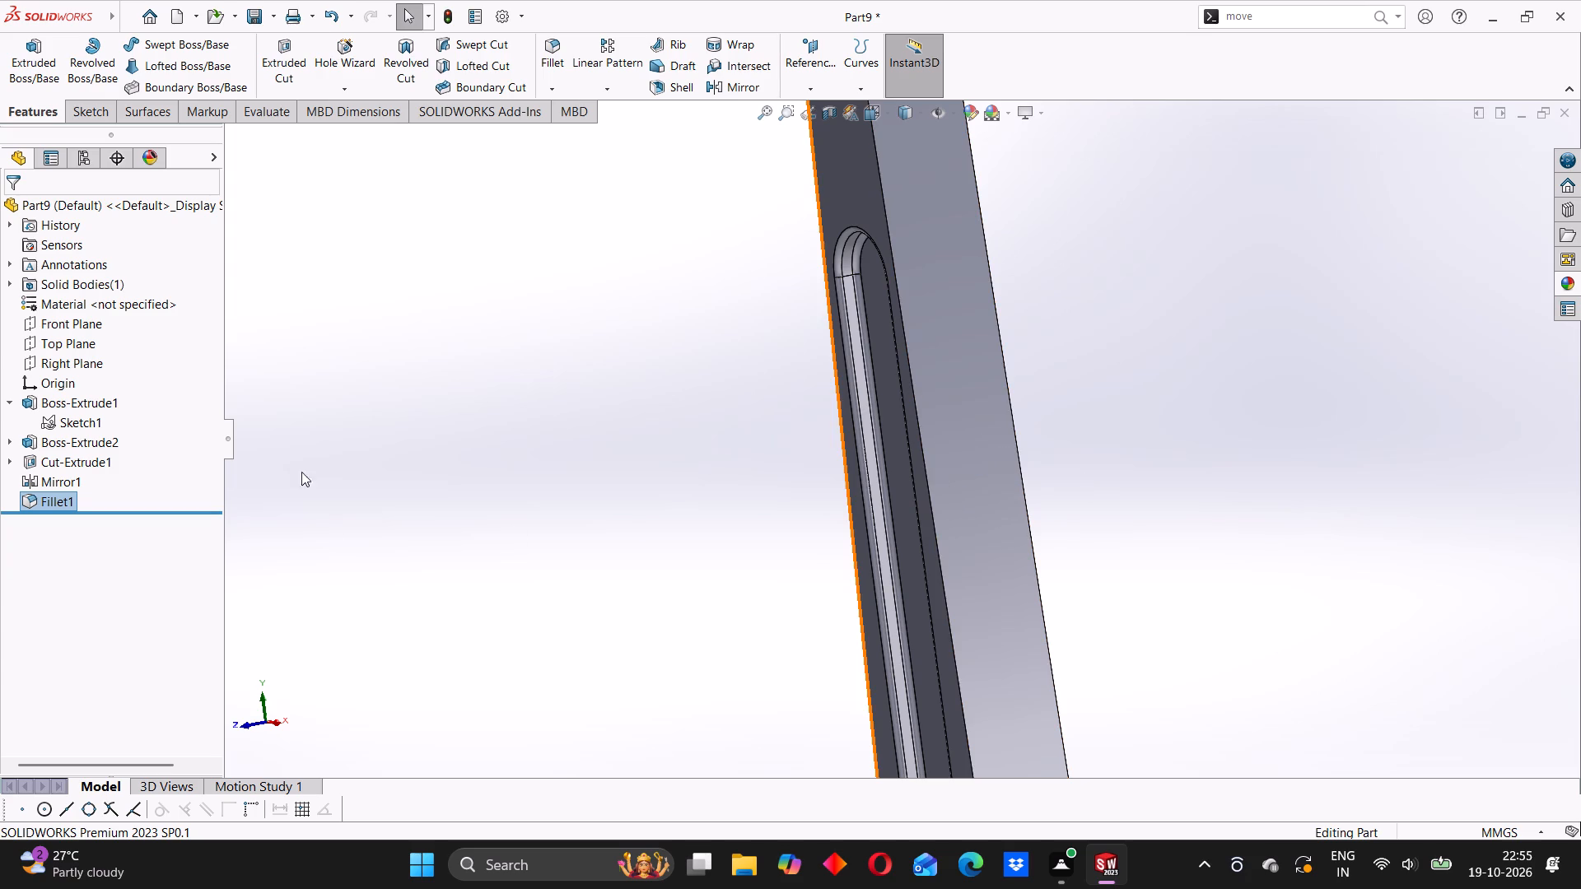
Edit Sketch1 and draw a horizontal line about 72 mm long across the larger ring's outer circle through its center.
right_click(68, 421)
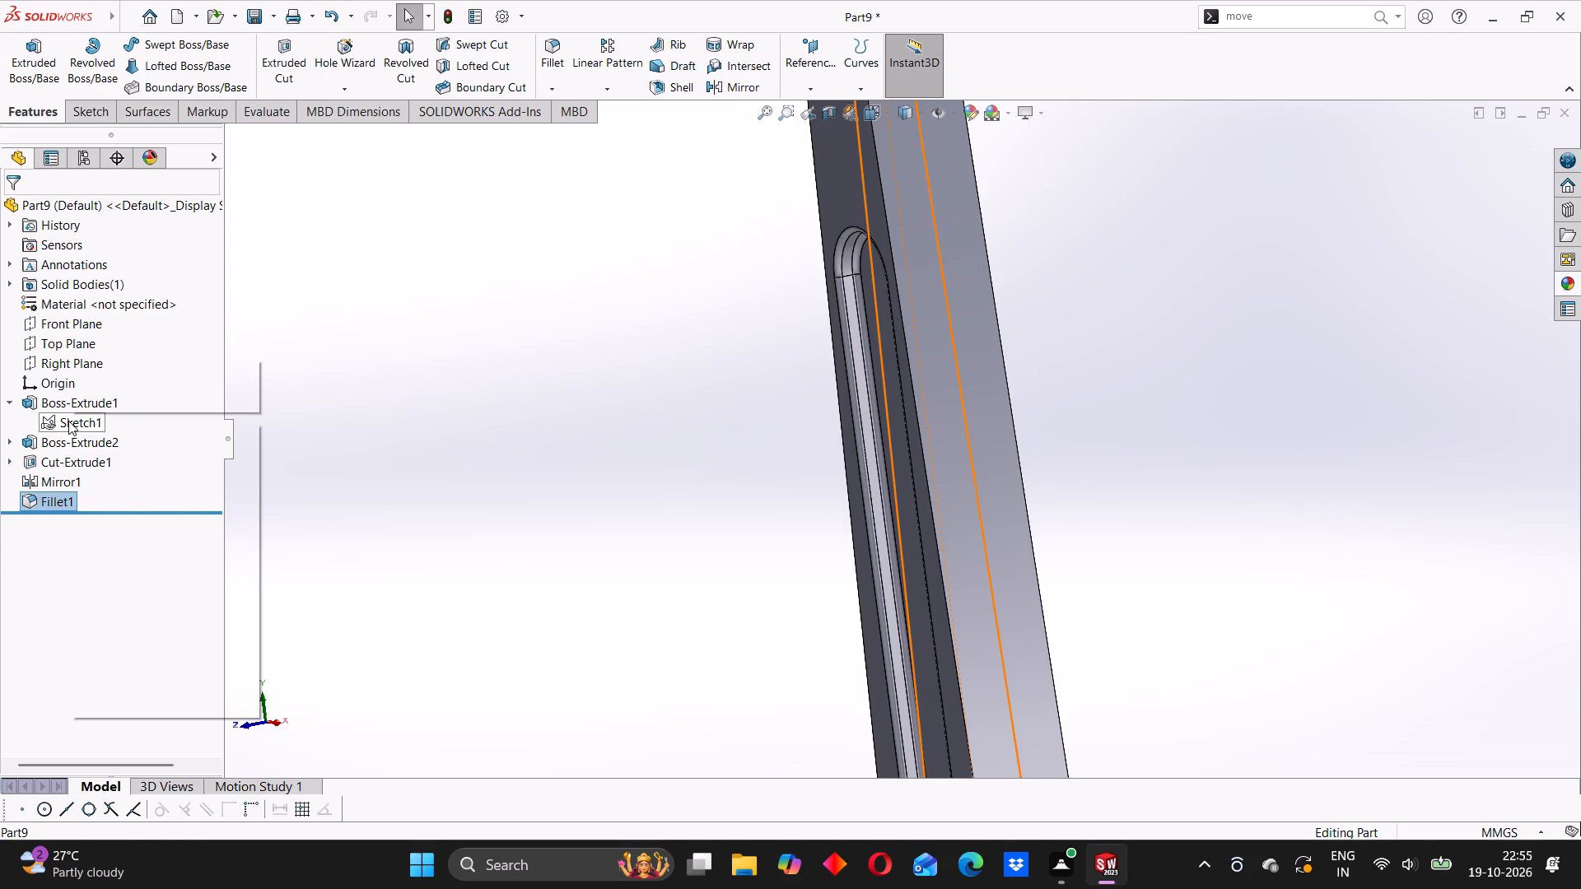
click(83, 376)
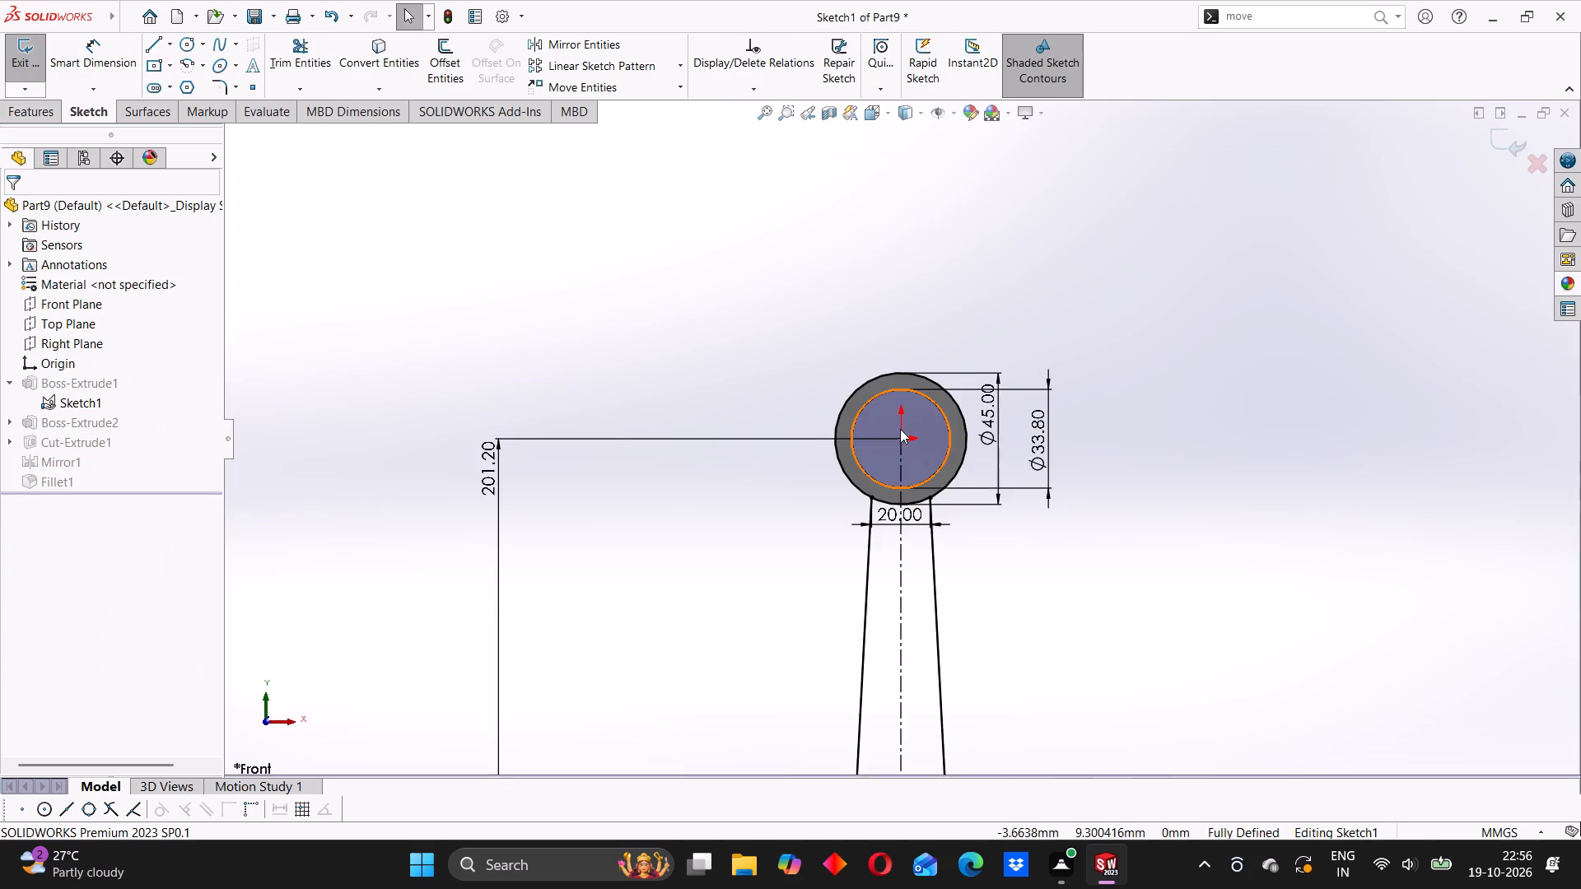
scroll(904, 442, up, 7)
click(156, 46)
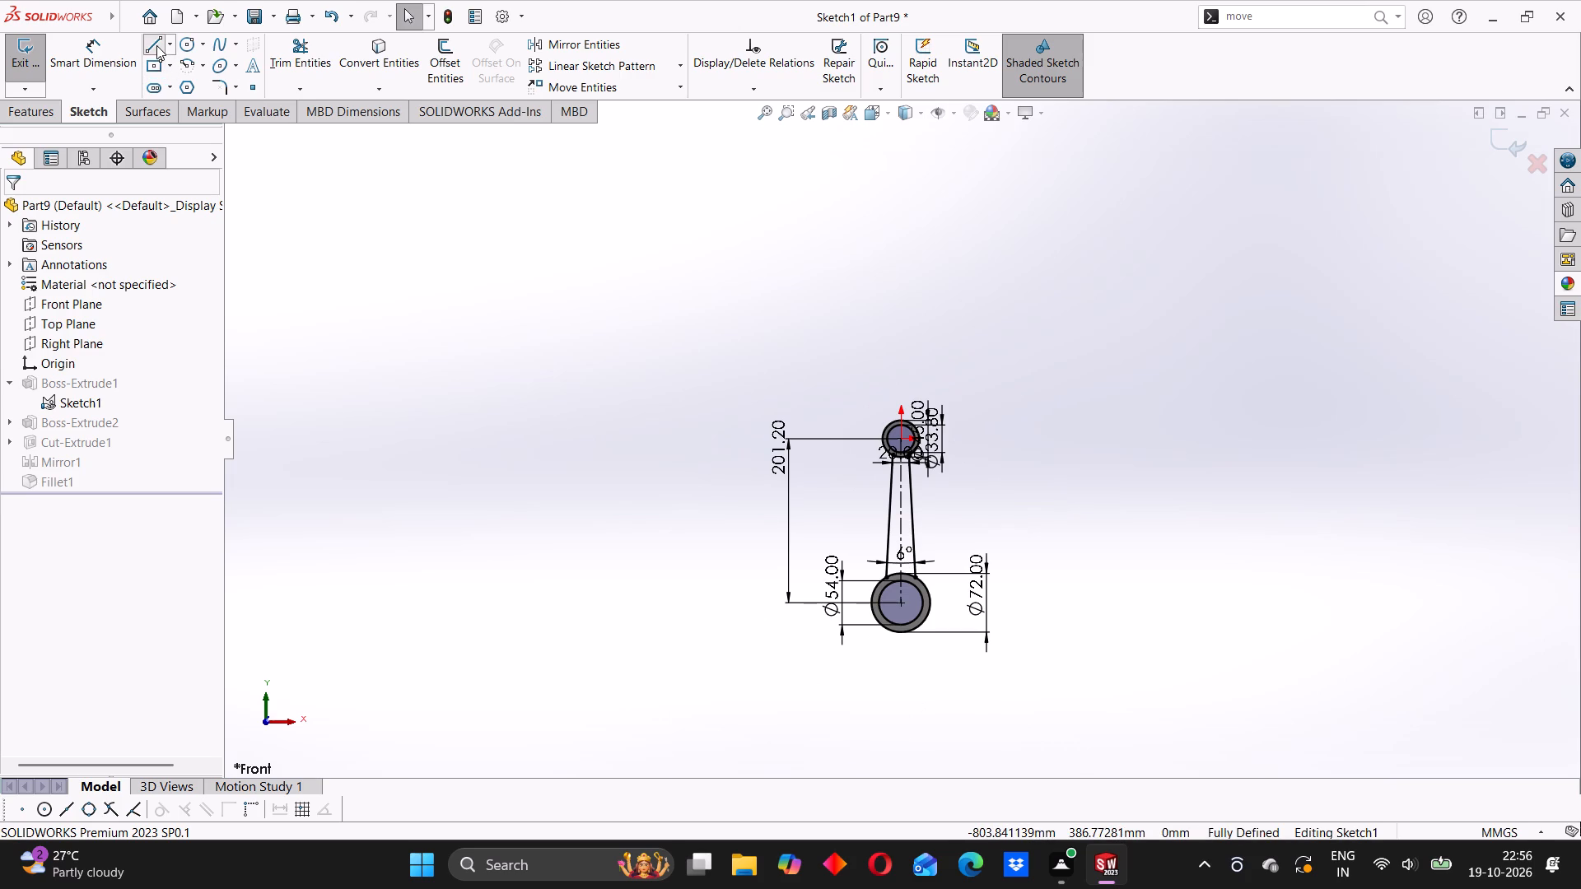
scroll(905, 593, down, 8)
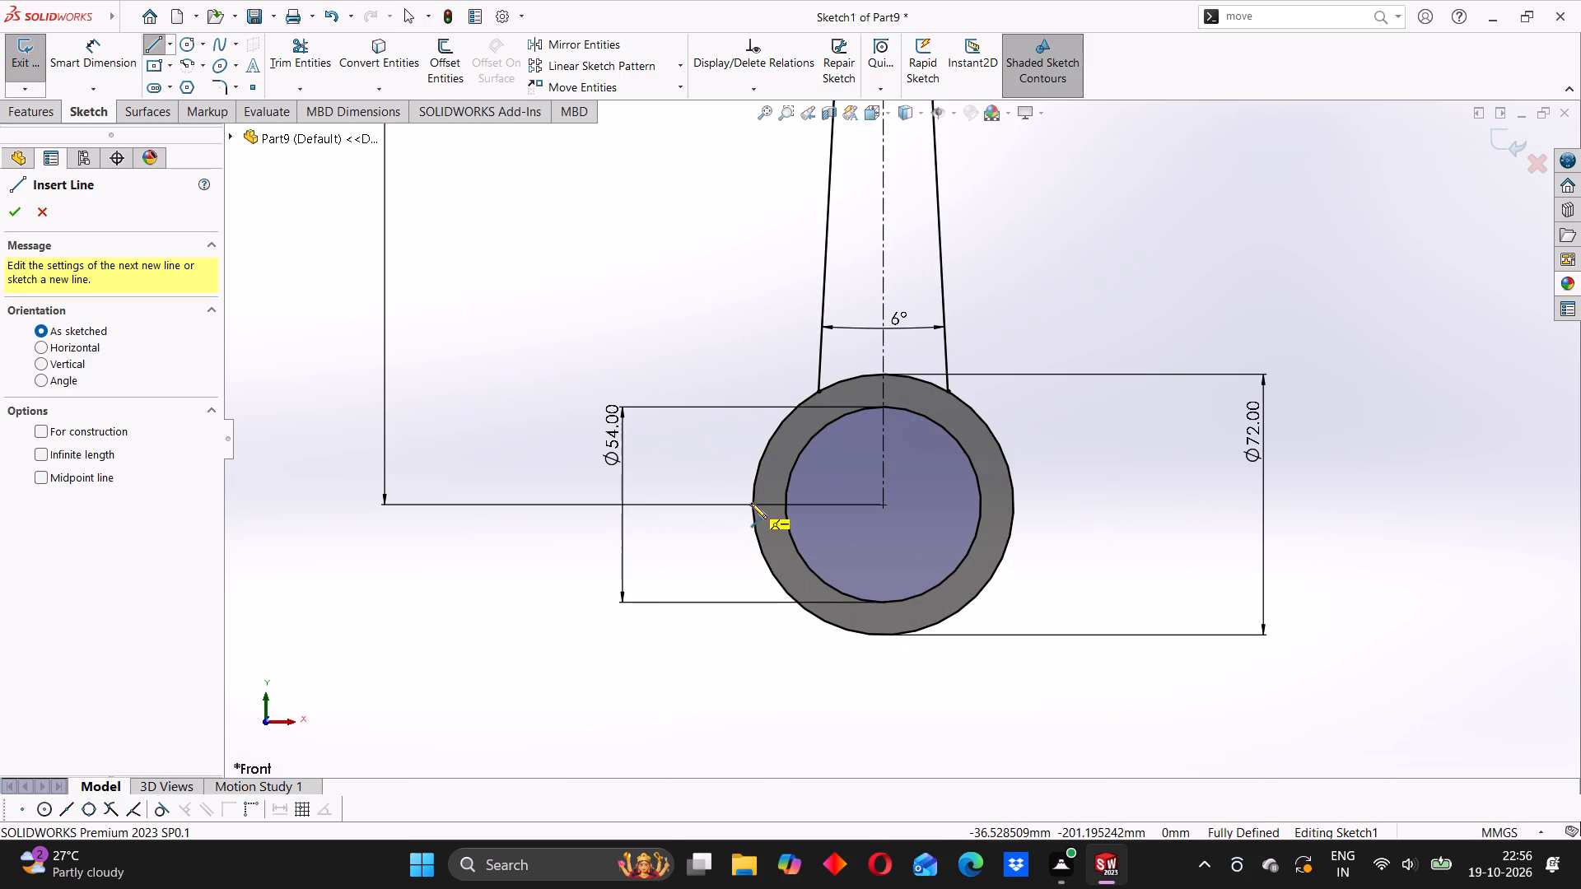
click(753, 505)
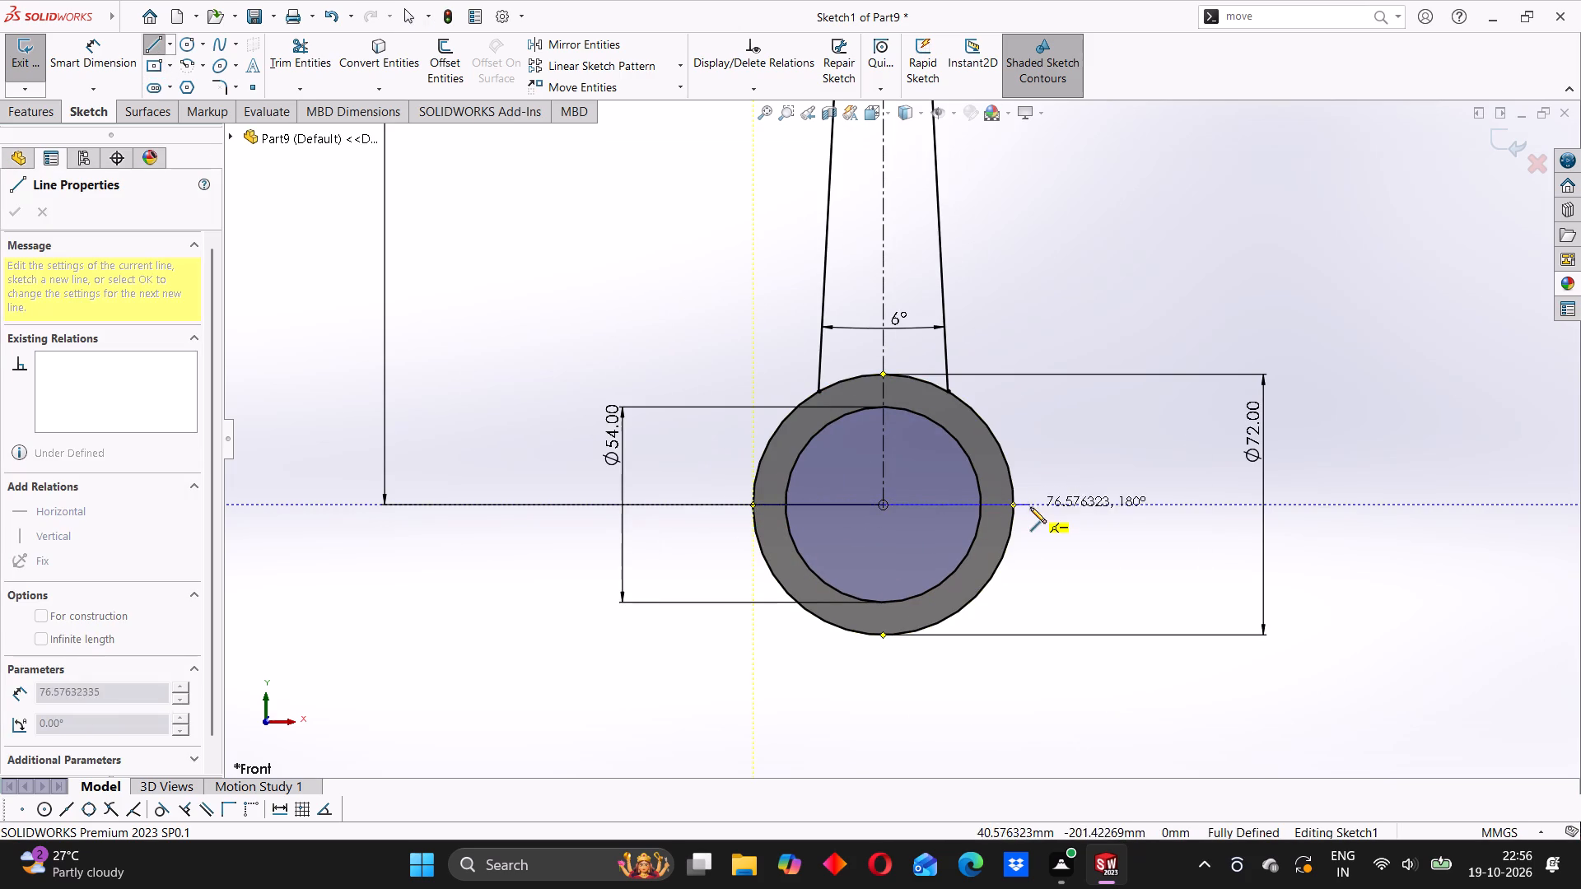
click(1015, 507)
right_click(1078, 336)
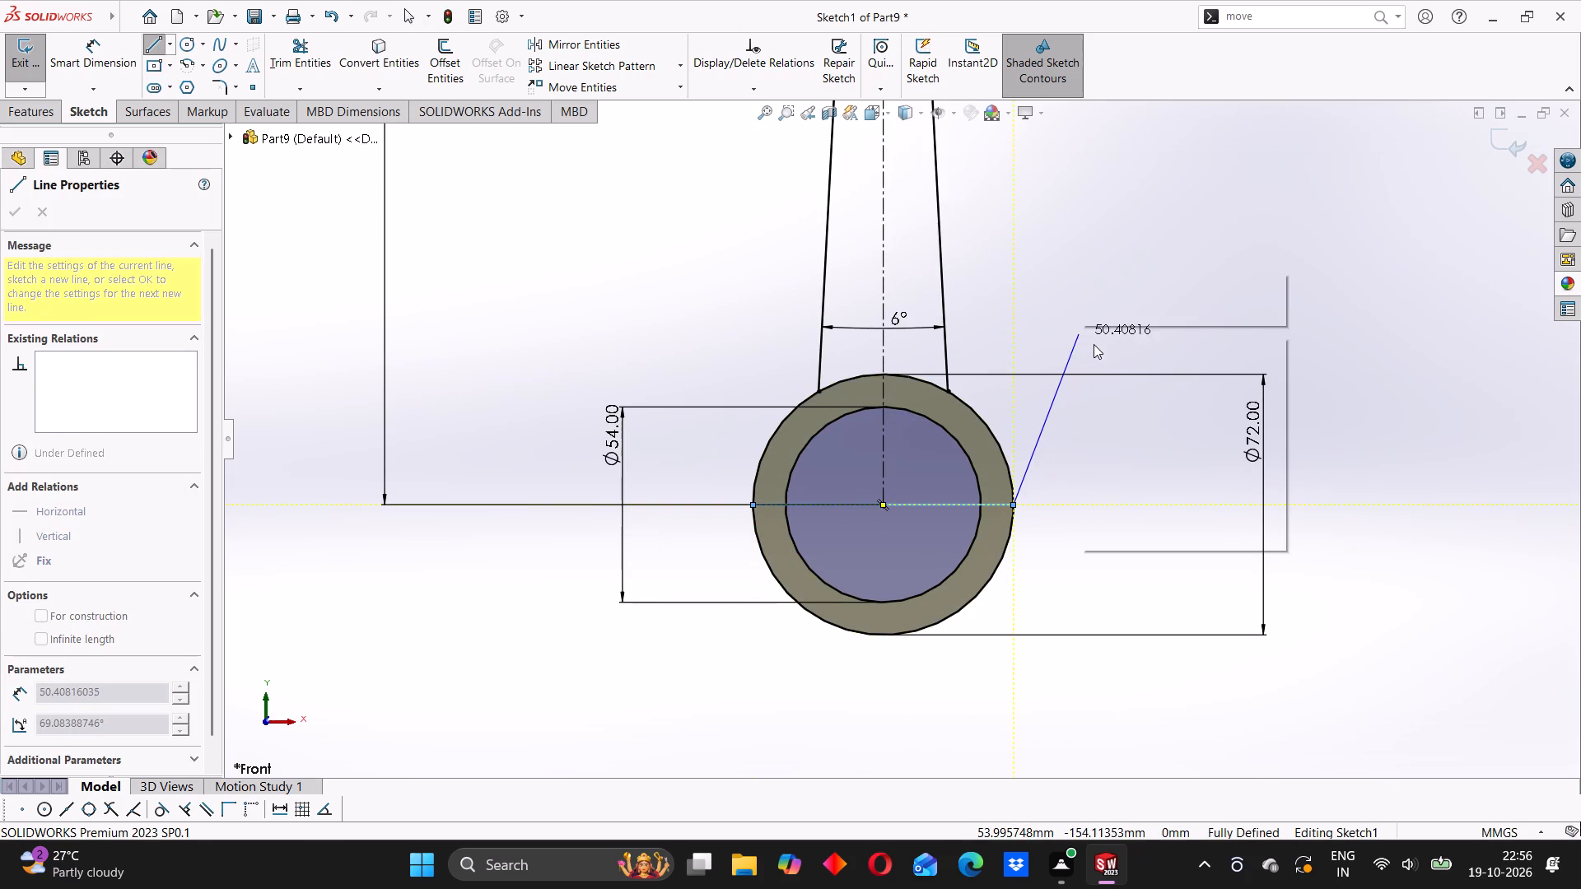
click(1096, 344)
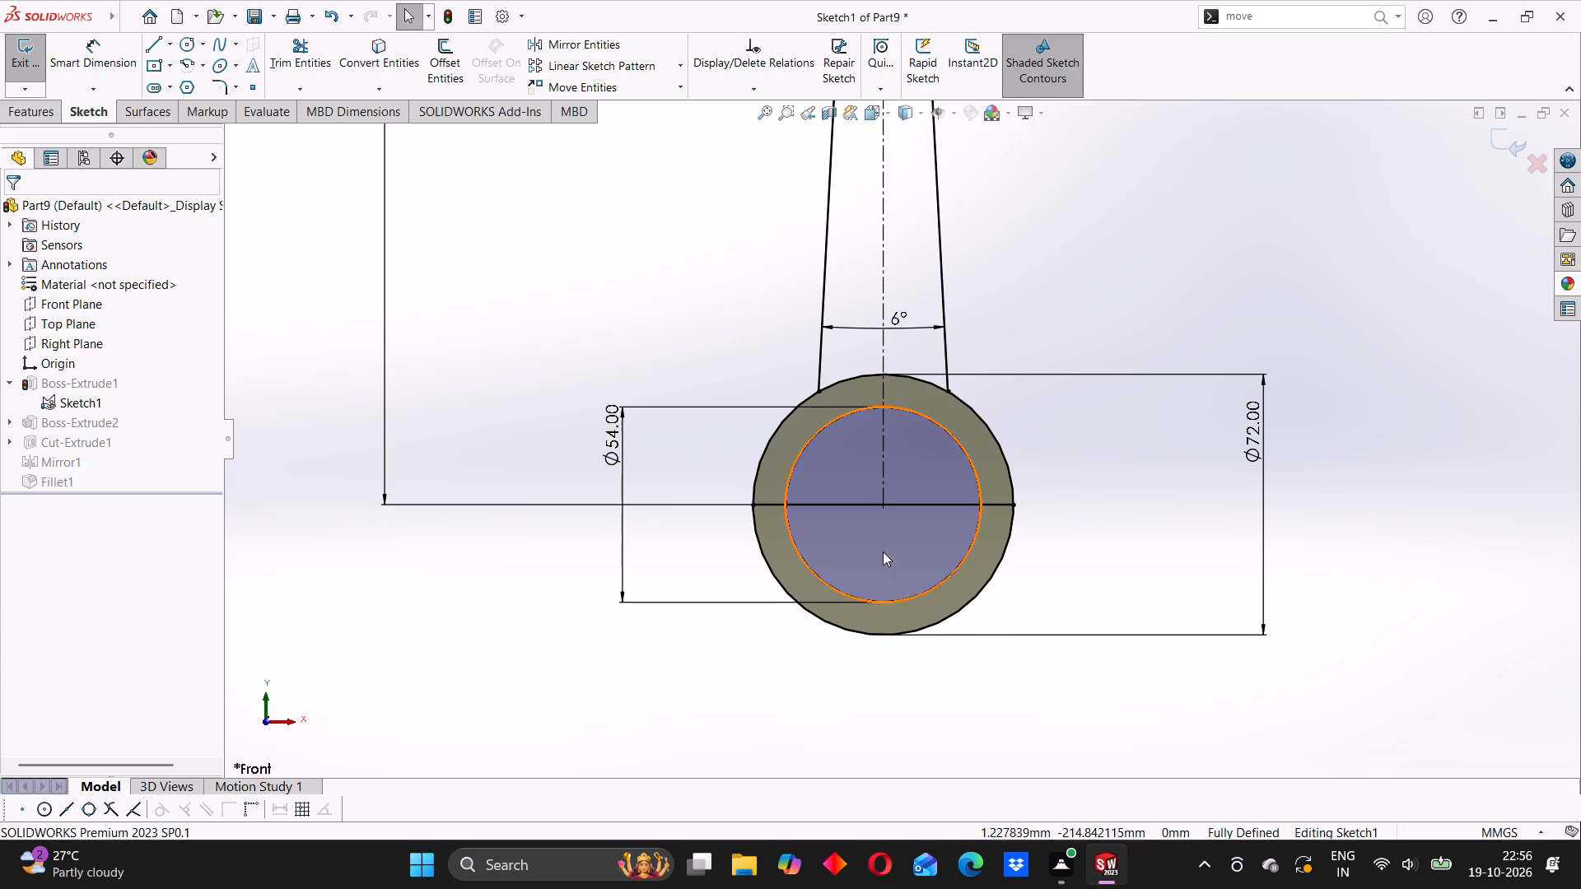
Trim away the lower halves of the larger ring's outer and inner circles below the horizontal line.
click(310, 66)
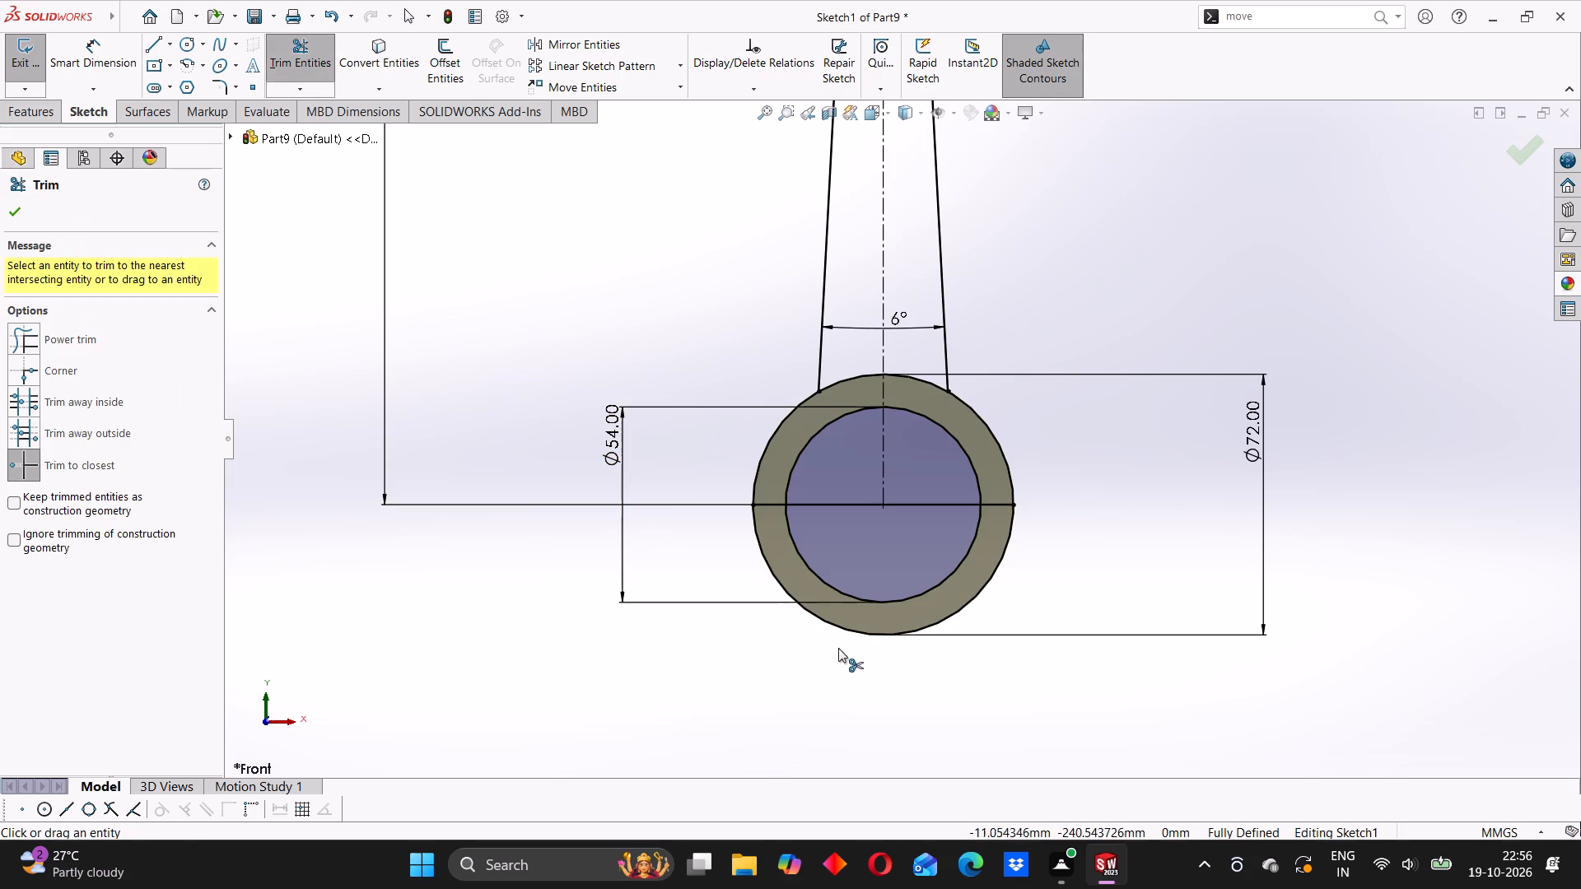
click(771, 565)
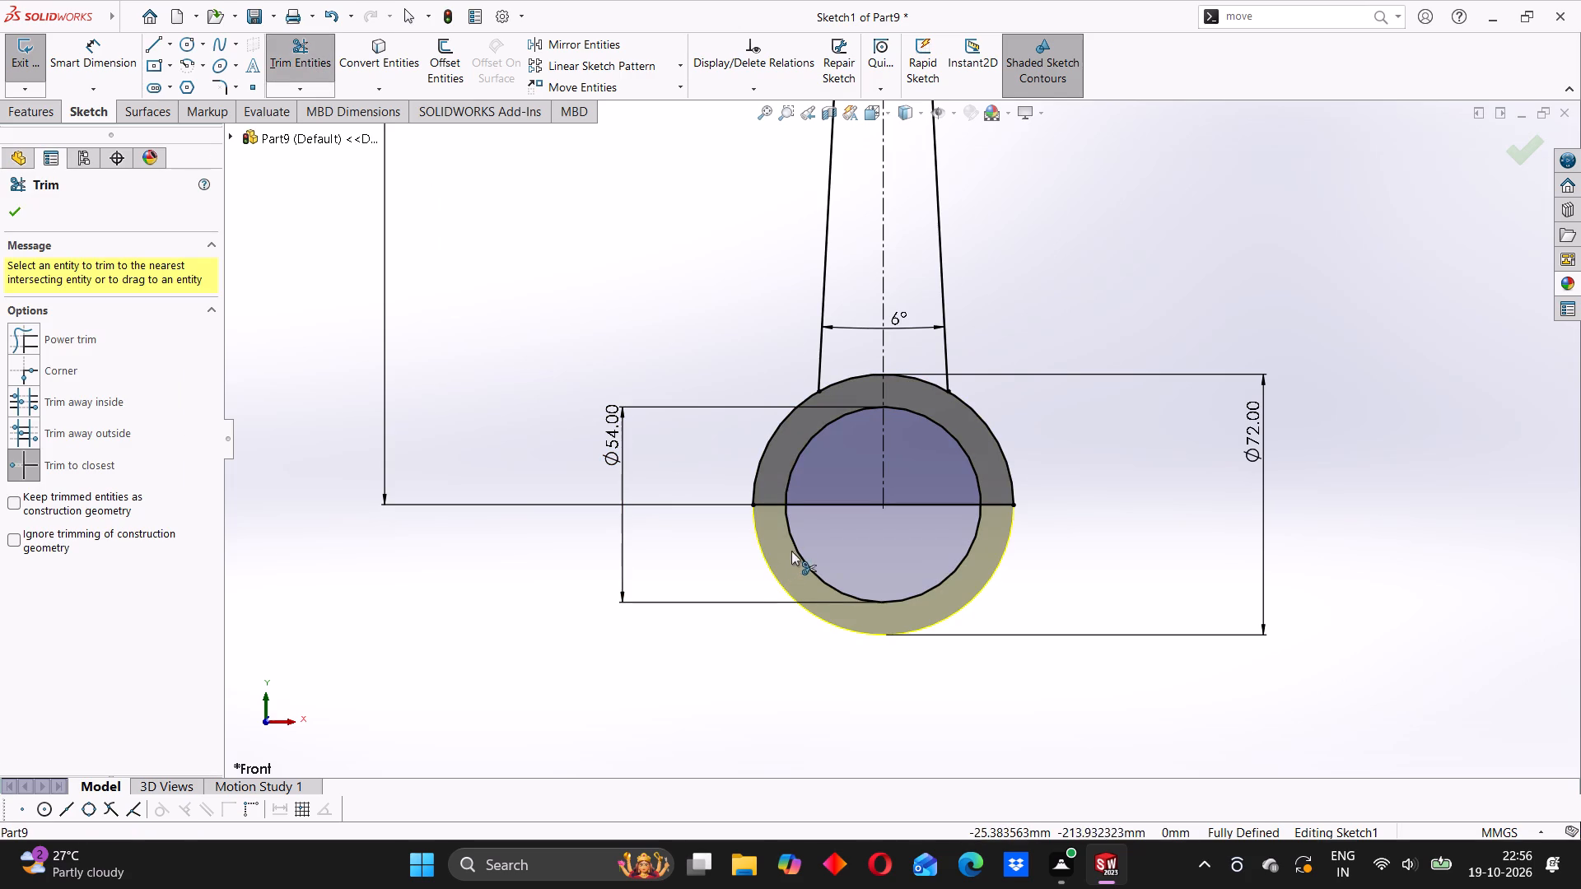
click(796, 547)
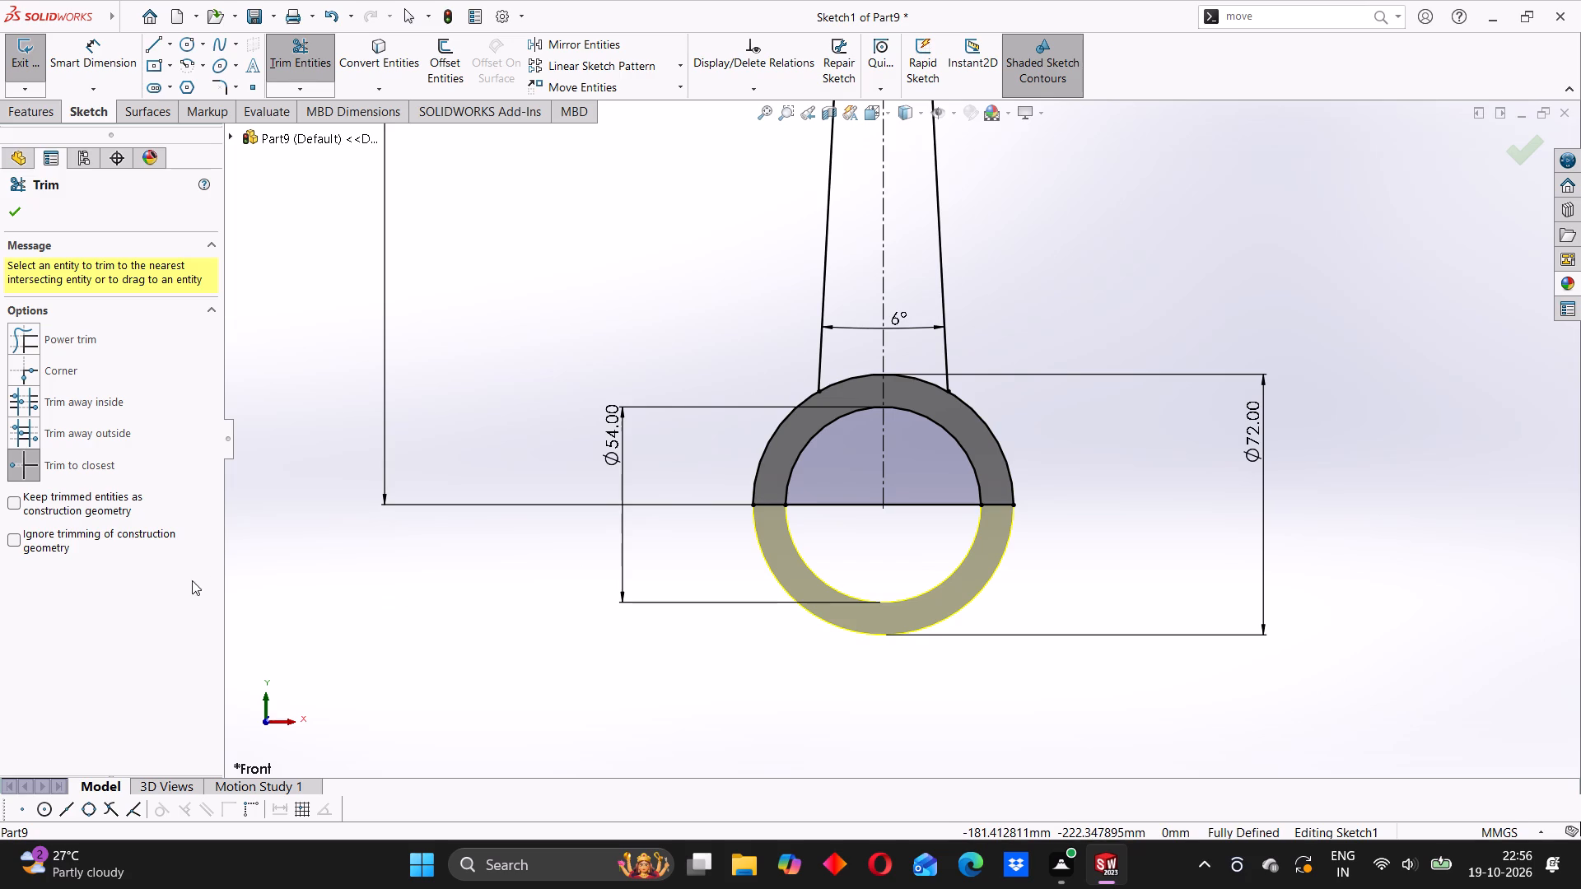
click(12, 209)
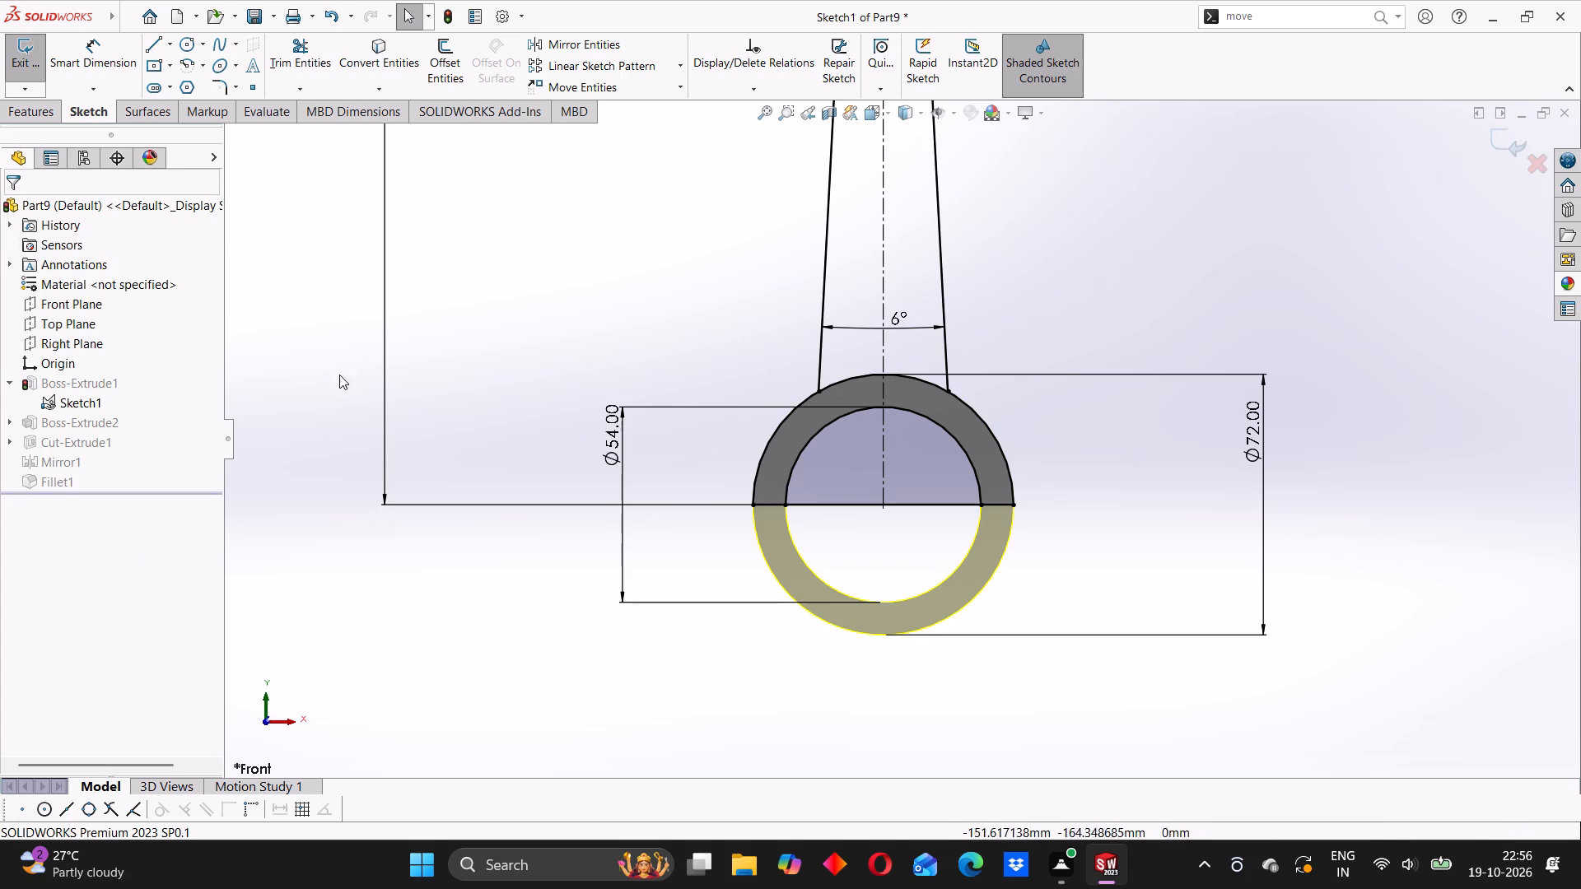
Trim the horizontal line's portion inside the inner circle, leaving a closed half-ring profile, and exit the sketch.
scroll(875, 510, up, 1)
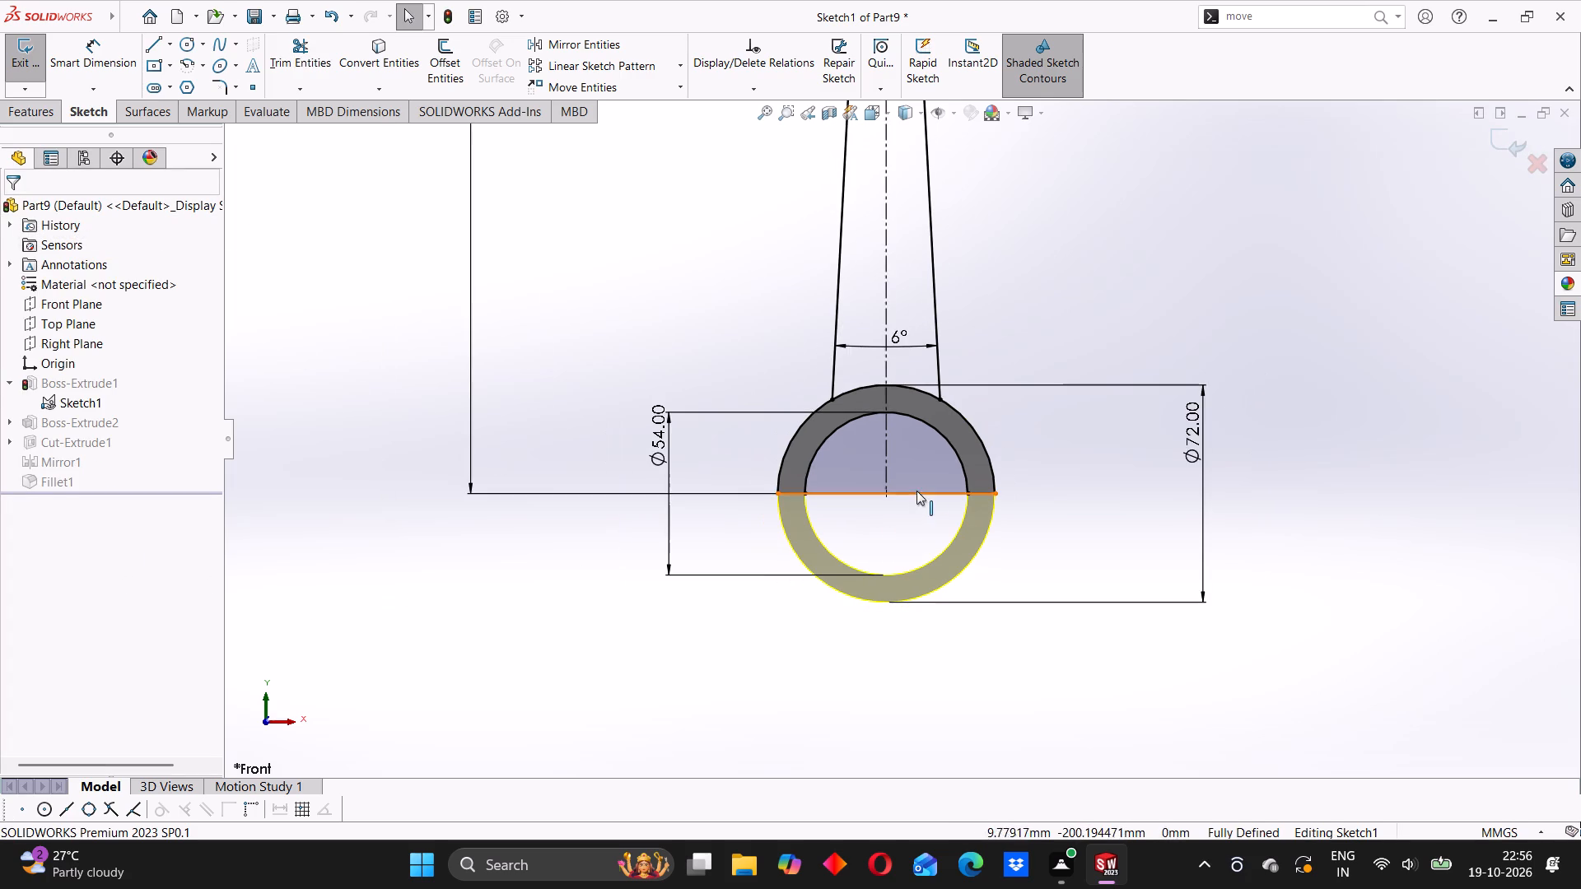
scroll(916, 491, up, 2)
scroll(900, 463, down, 2)
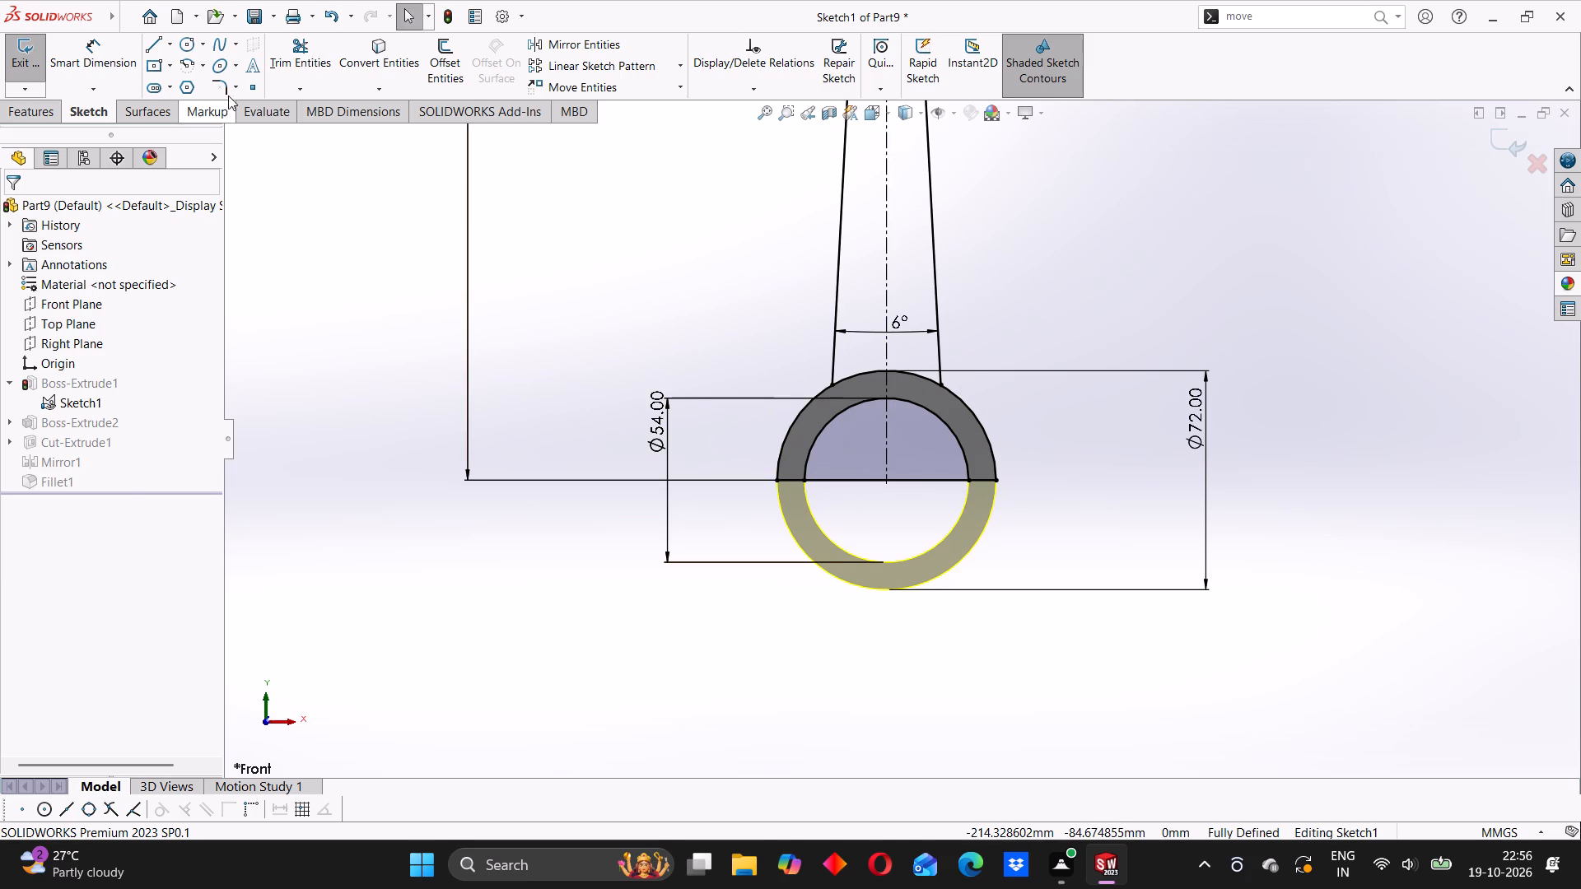
click(284, 58)
click(844, 476)
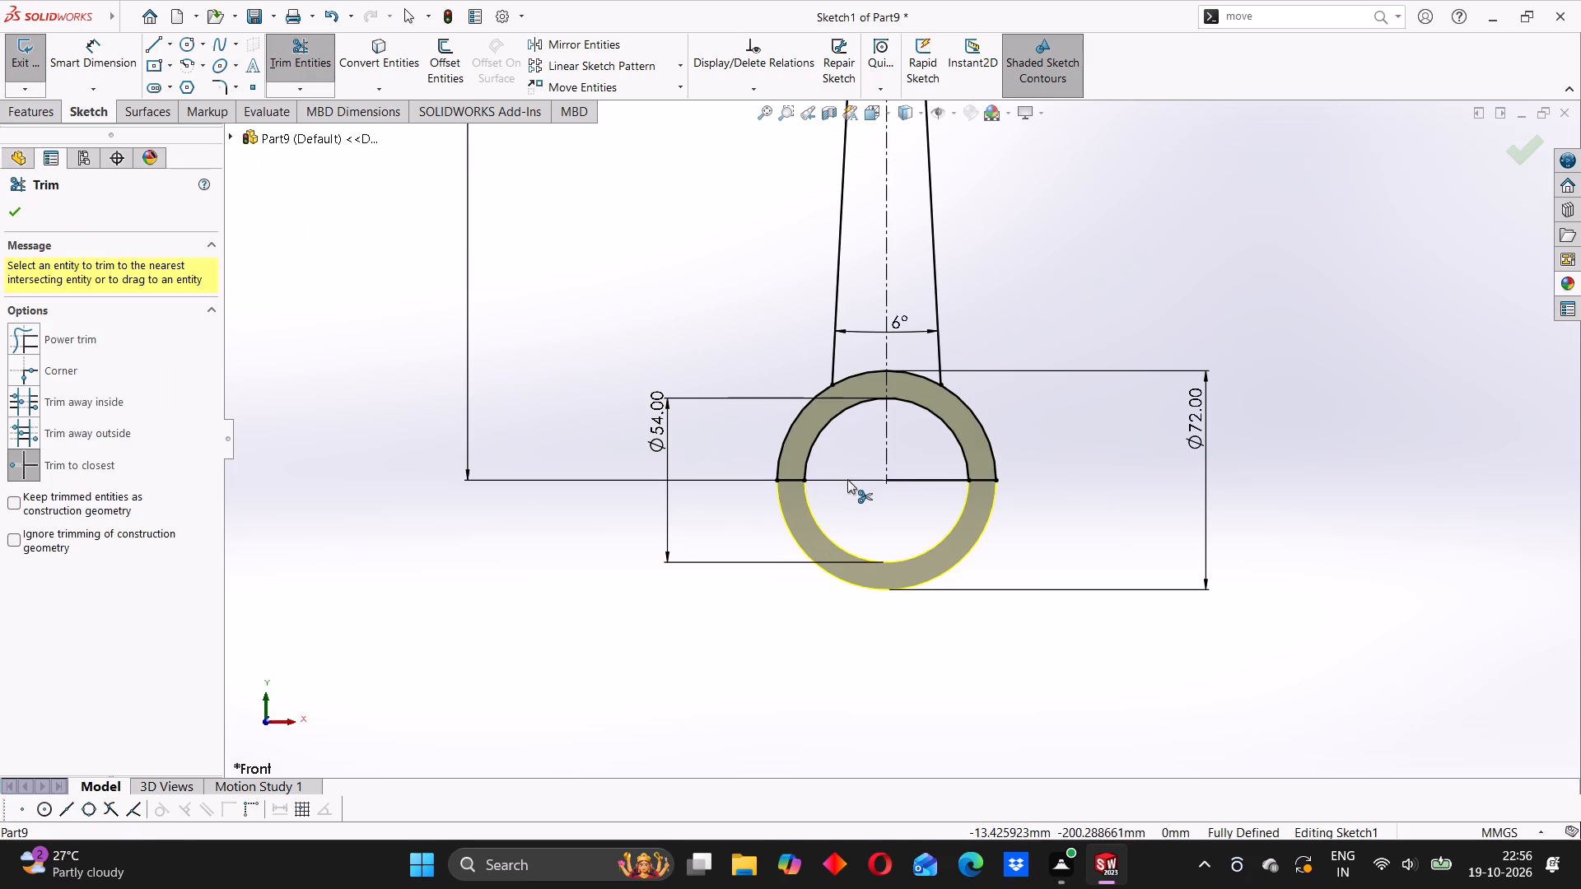
click(914, 478)
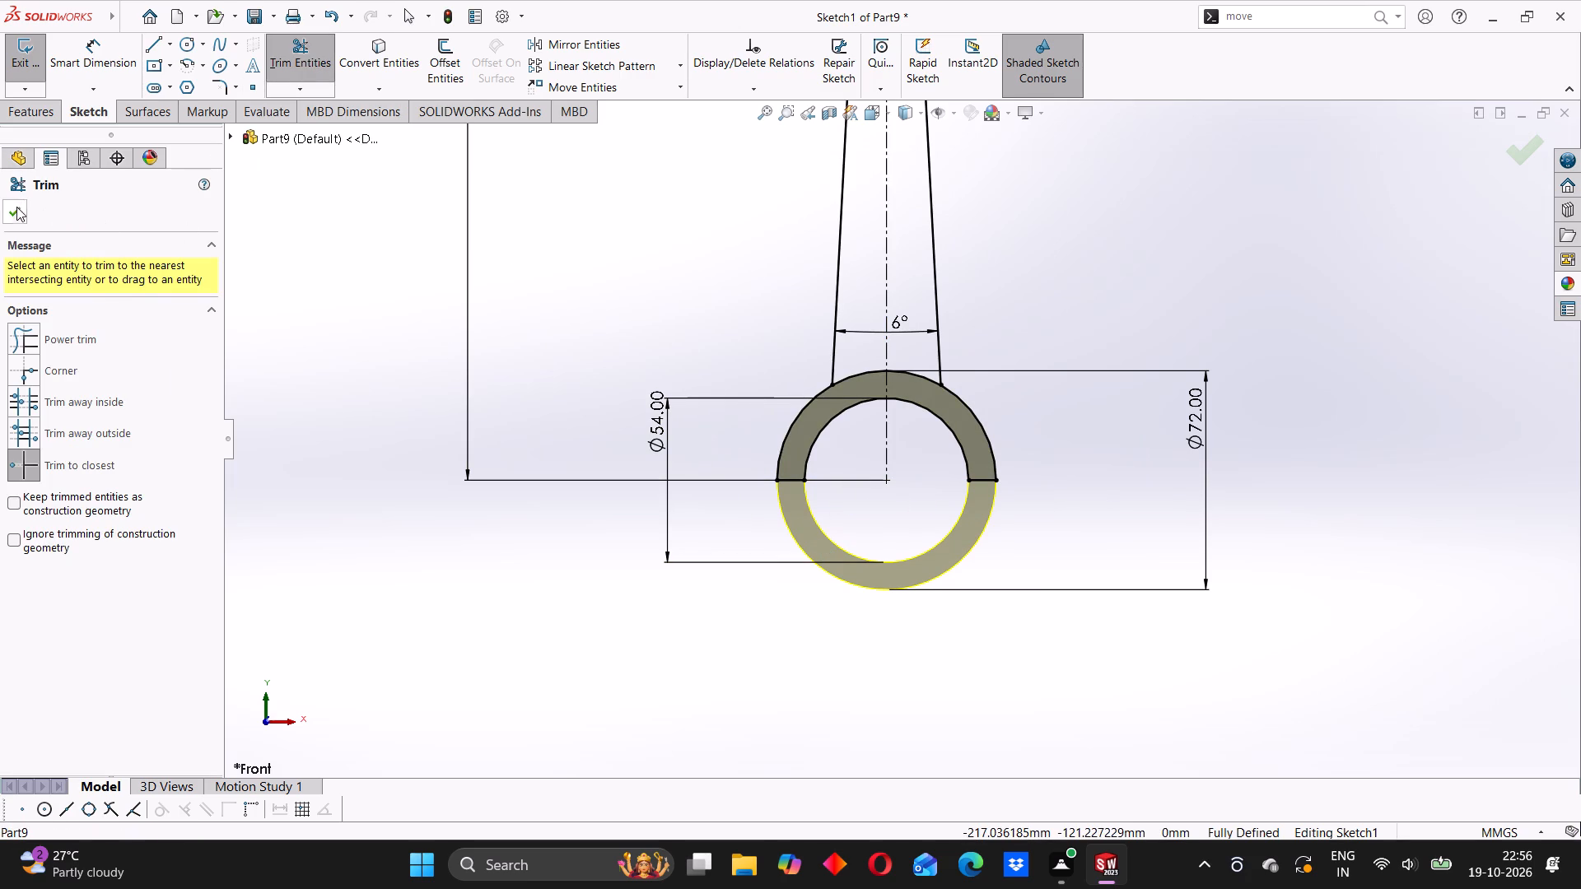
click(16, 207)
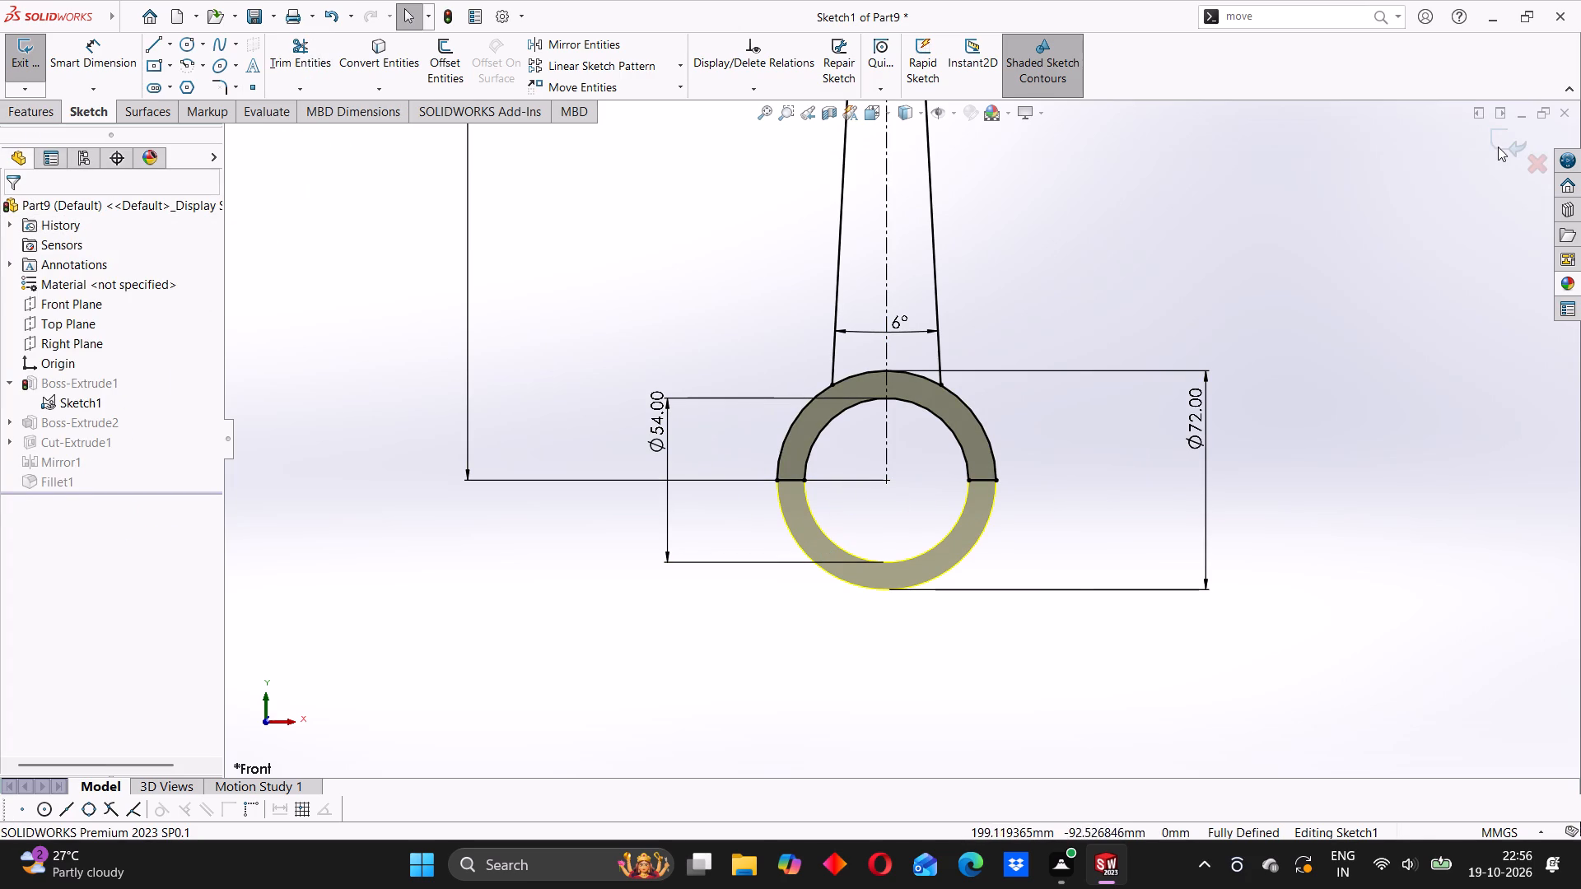
click(1498, 146)
Edit Boss-Extrude1 to add the missing half-ring region to its contours, with a Mid Plane depth of 54 mm.
scroll(986, 531, up, 2)
scroll(874, 435, down, 2)
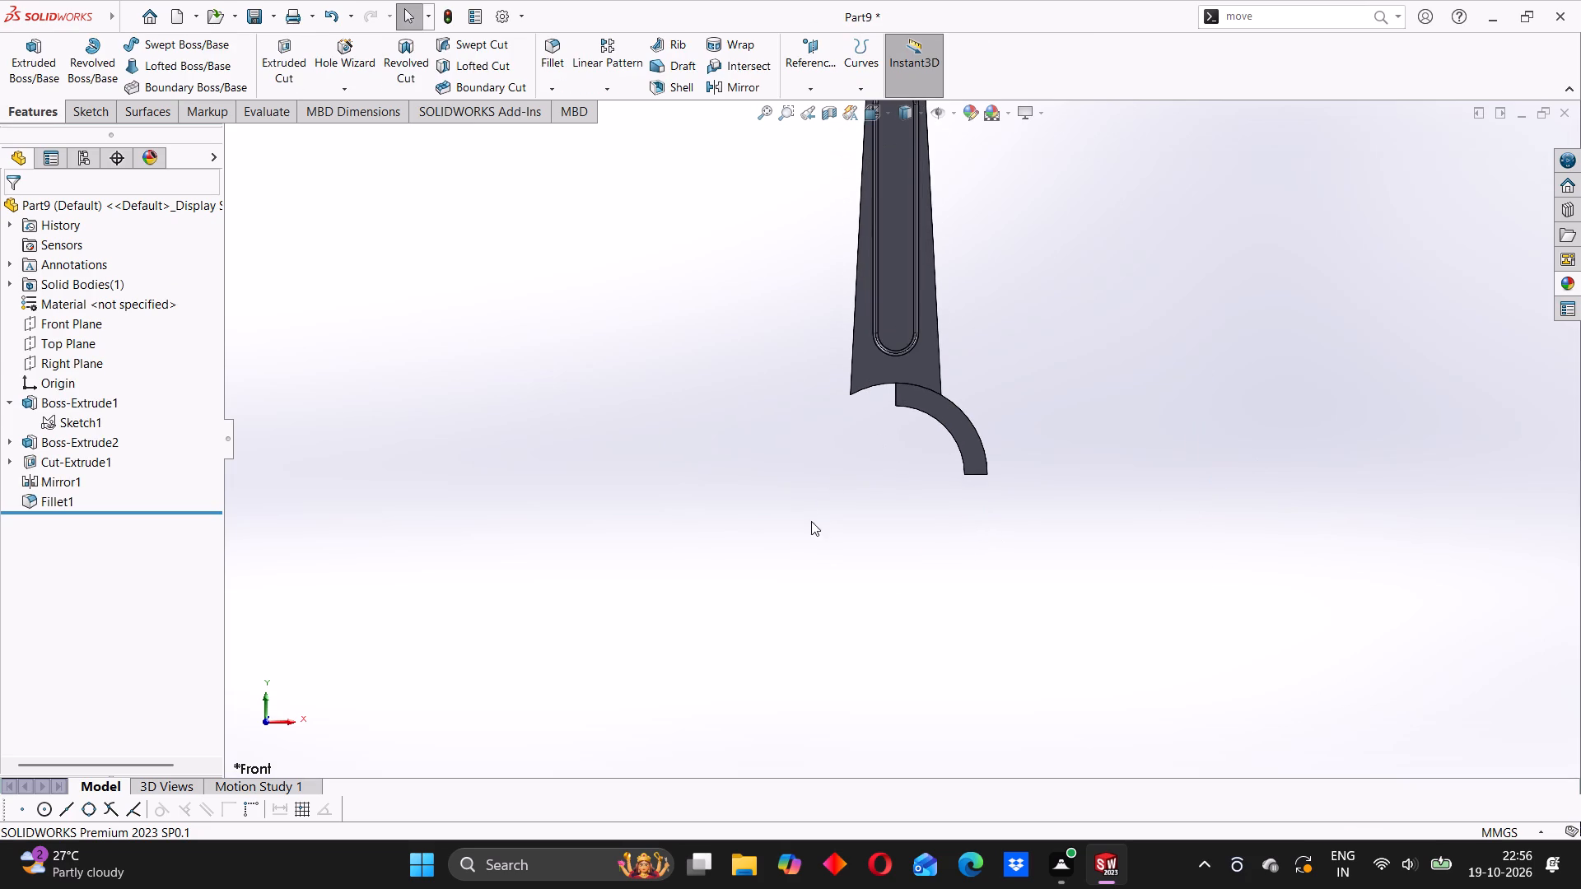
click(57, 407)
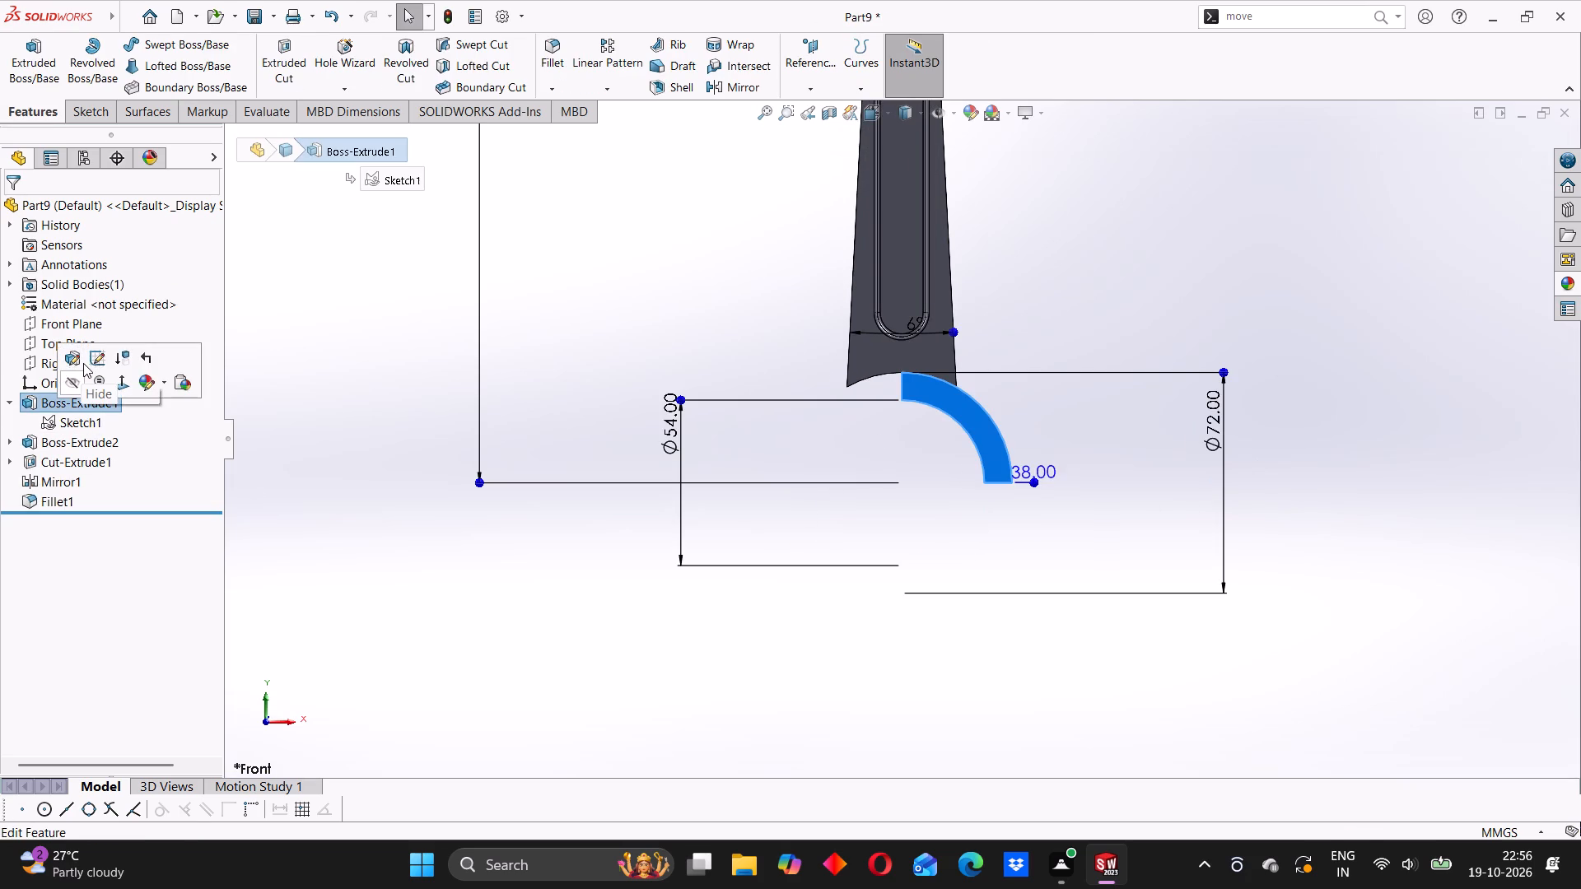
click(67, 362)
scroll(885, 422, down, 4)
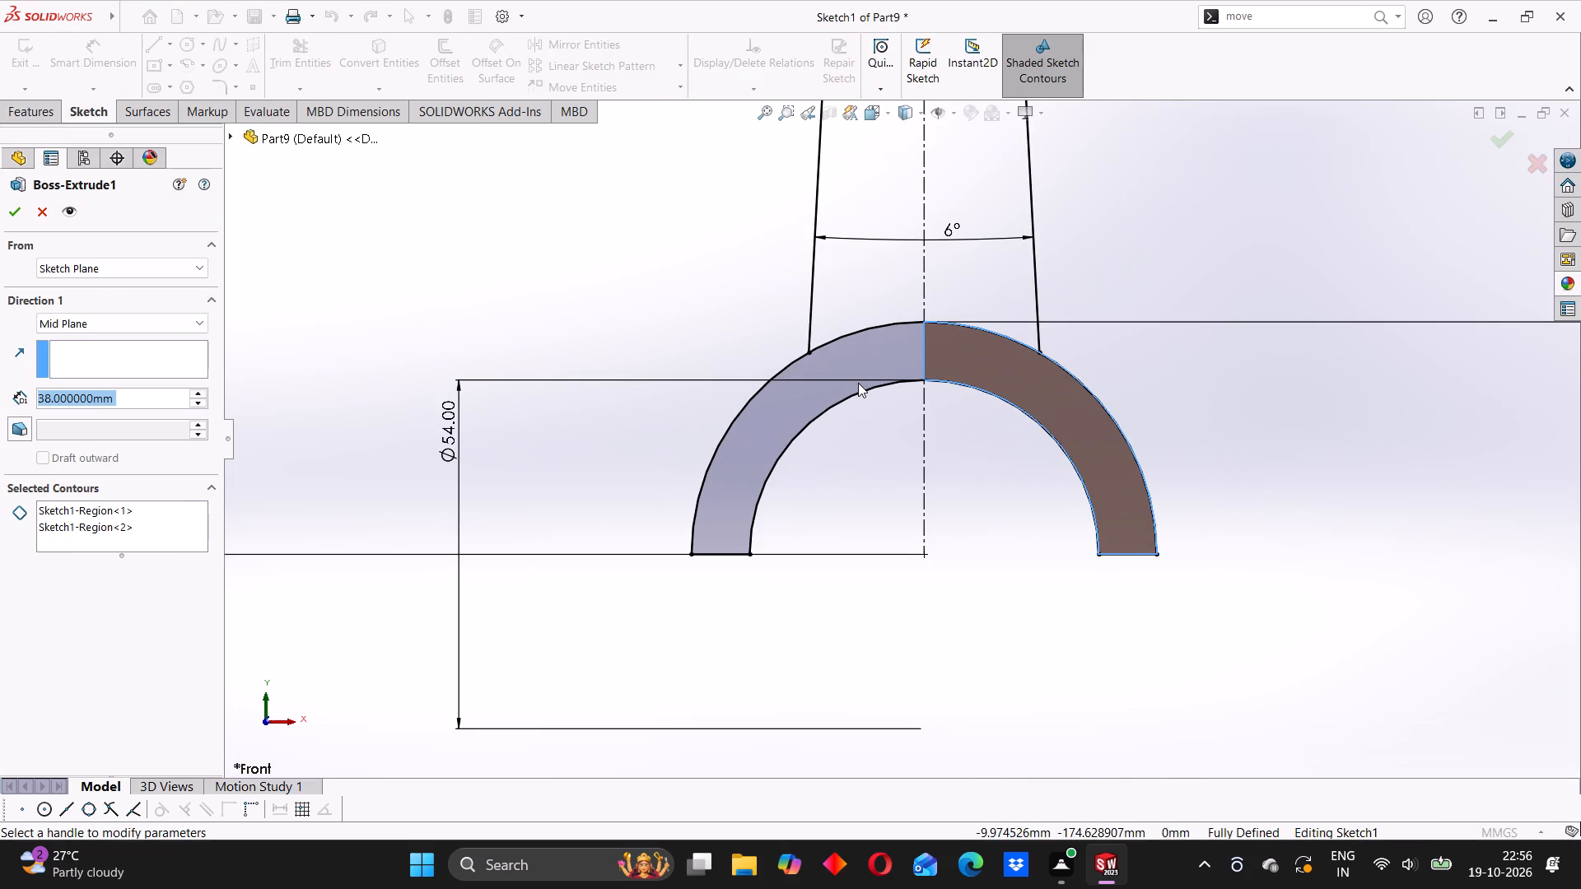
click(858, 383)
click(856, 361)
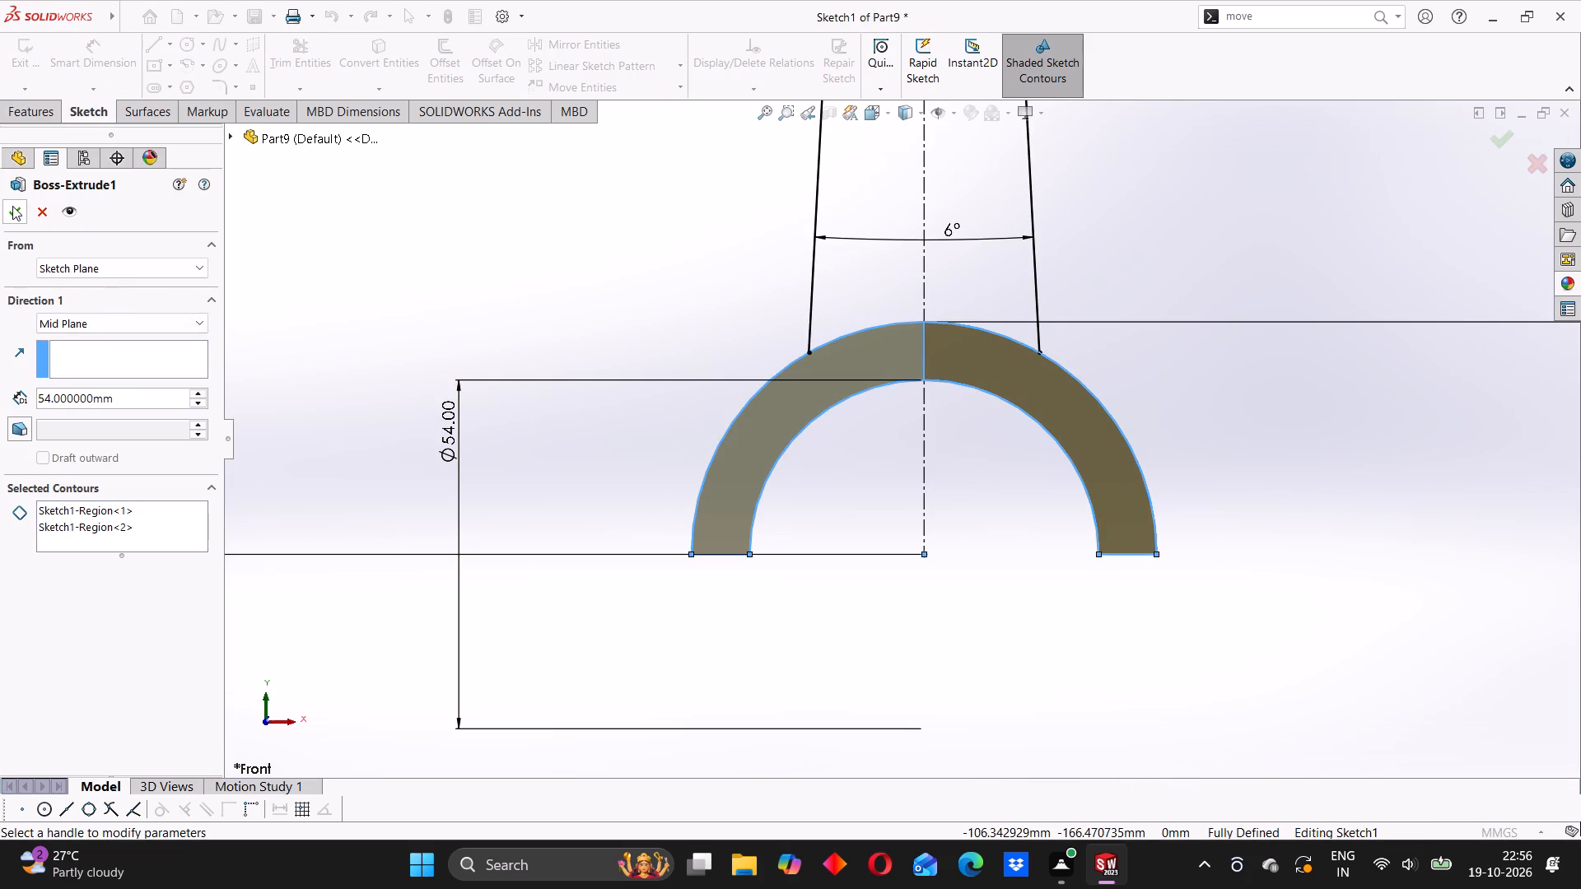
click(12, 205)
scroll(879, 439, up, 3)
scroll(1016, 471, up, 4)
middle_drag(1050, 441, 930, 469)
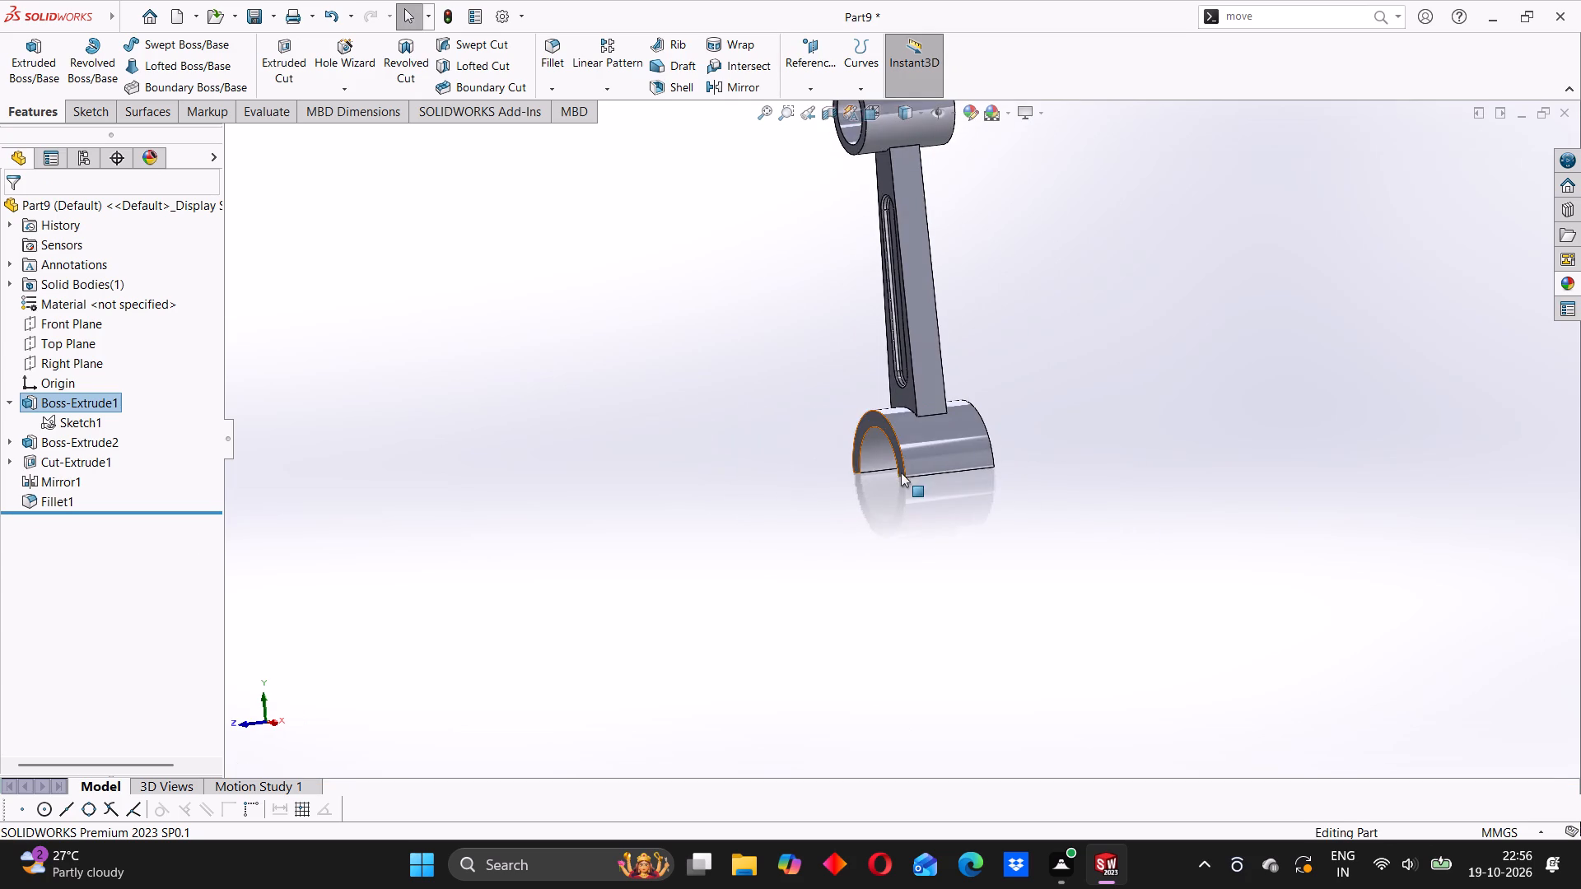
Examine the connecting rod from several angles, checking the shank recess, the upper ring and the half-ring end.
scroll(929, 395, up, 4)
middle_drag(878, 421, 963, 384)
scroll(904, 398, down, 3)
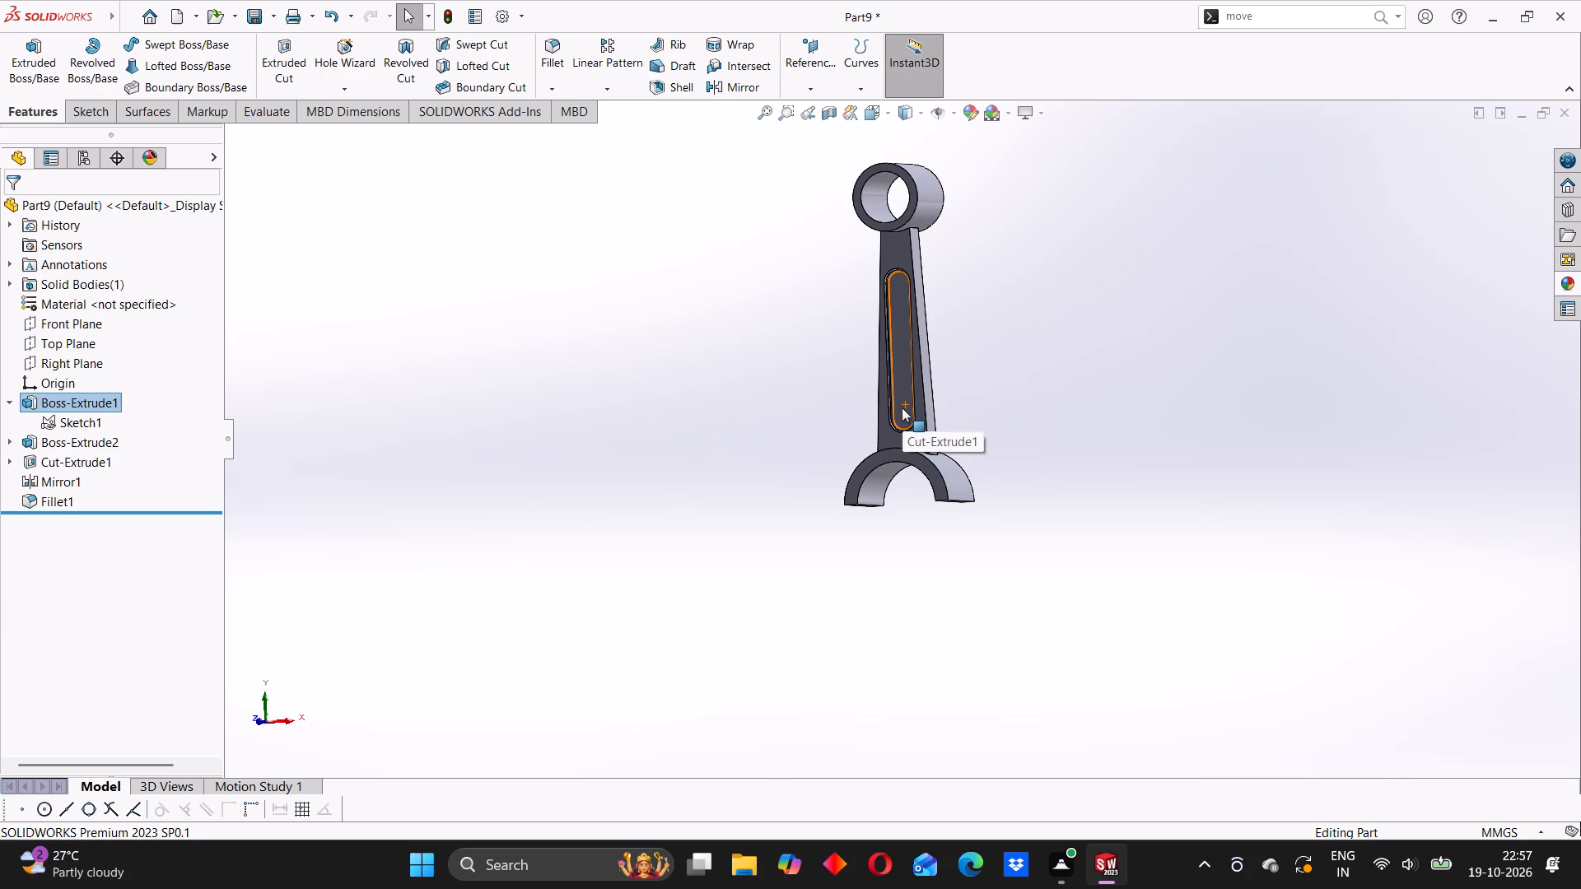
scroll(924, 412, up, 1)
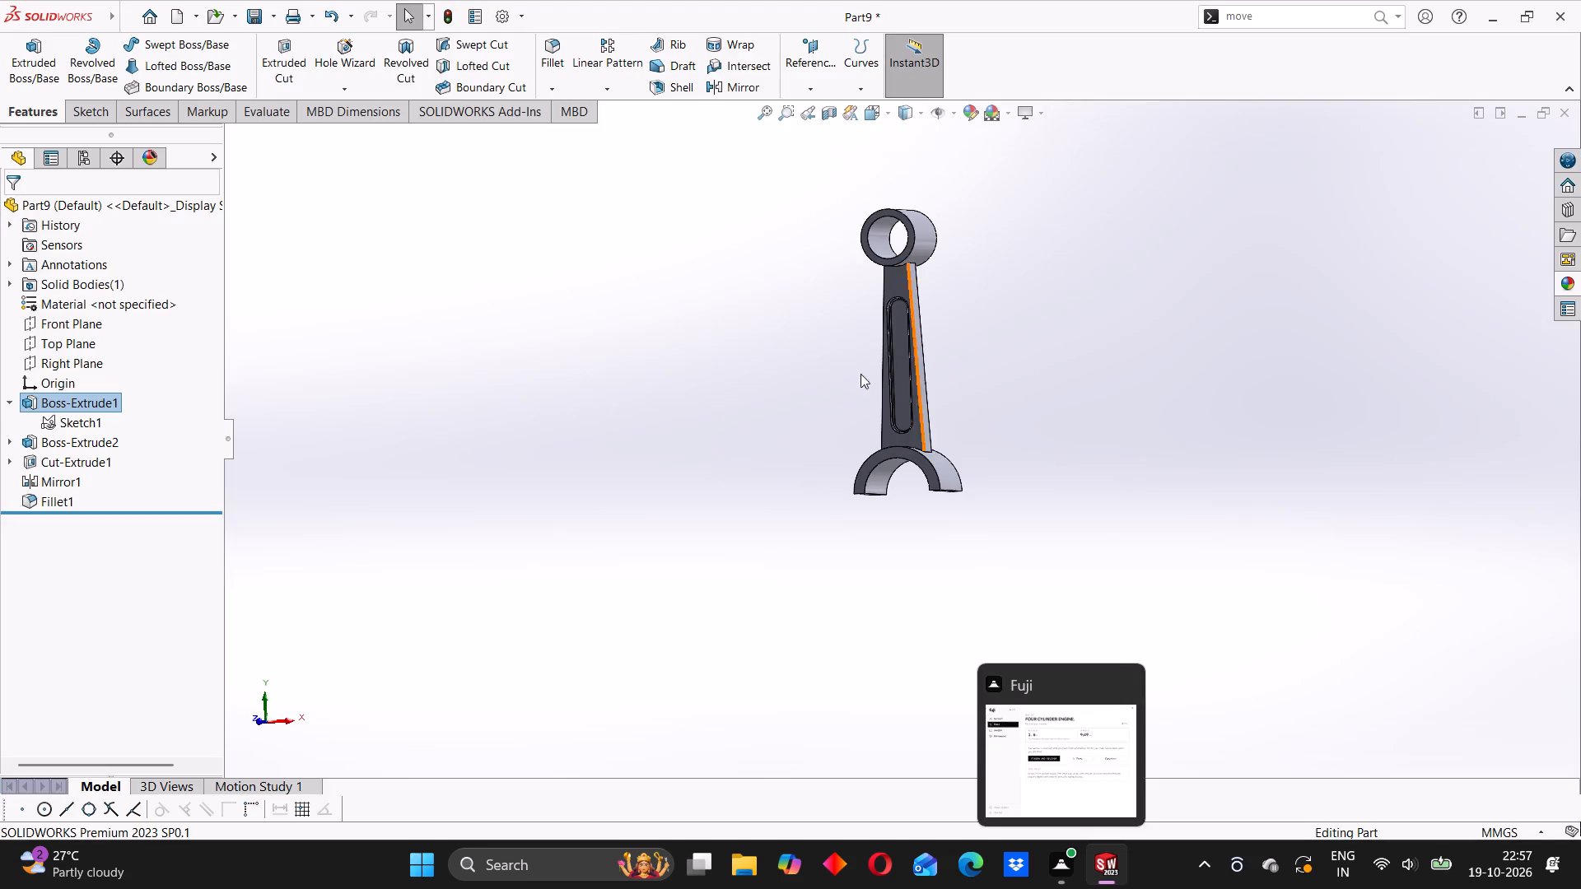
scroll(763, 337, down, 2)
middle_drag(894, 419, 937, 404)
scroll(996, 400, up, 3)
scroll(986, 384, down, 3)
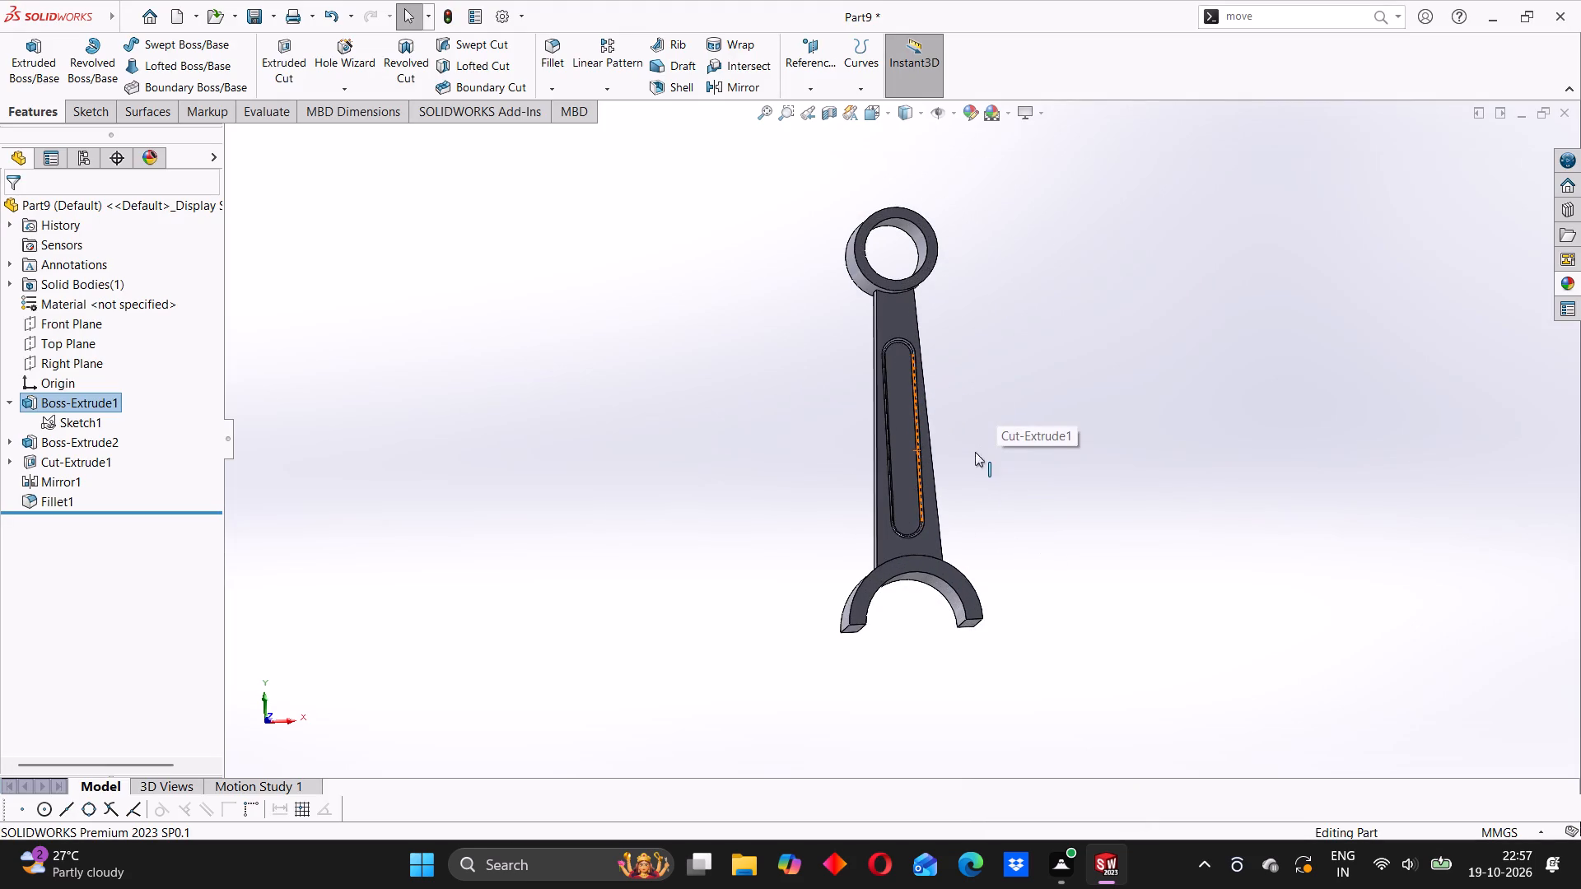
scroll(963, 459, down, 2)
middle_drag(958, 474, 936, 492)
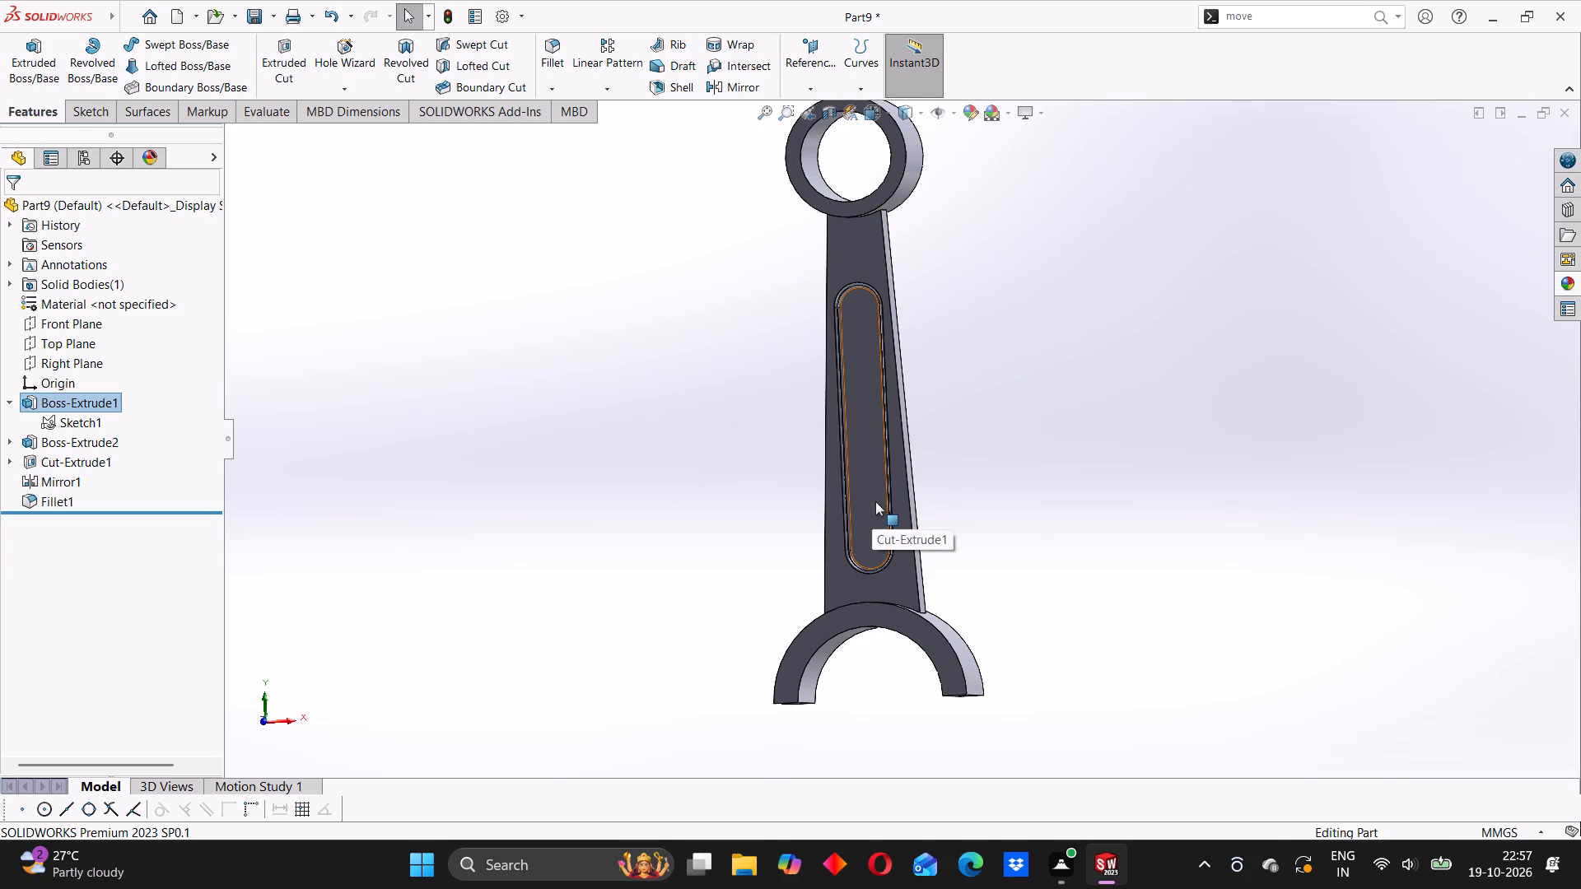
middle_drag(873, 507, 902, 510)
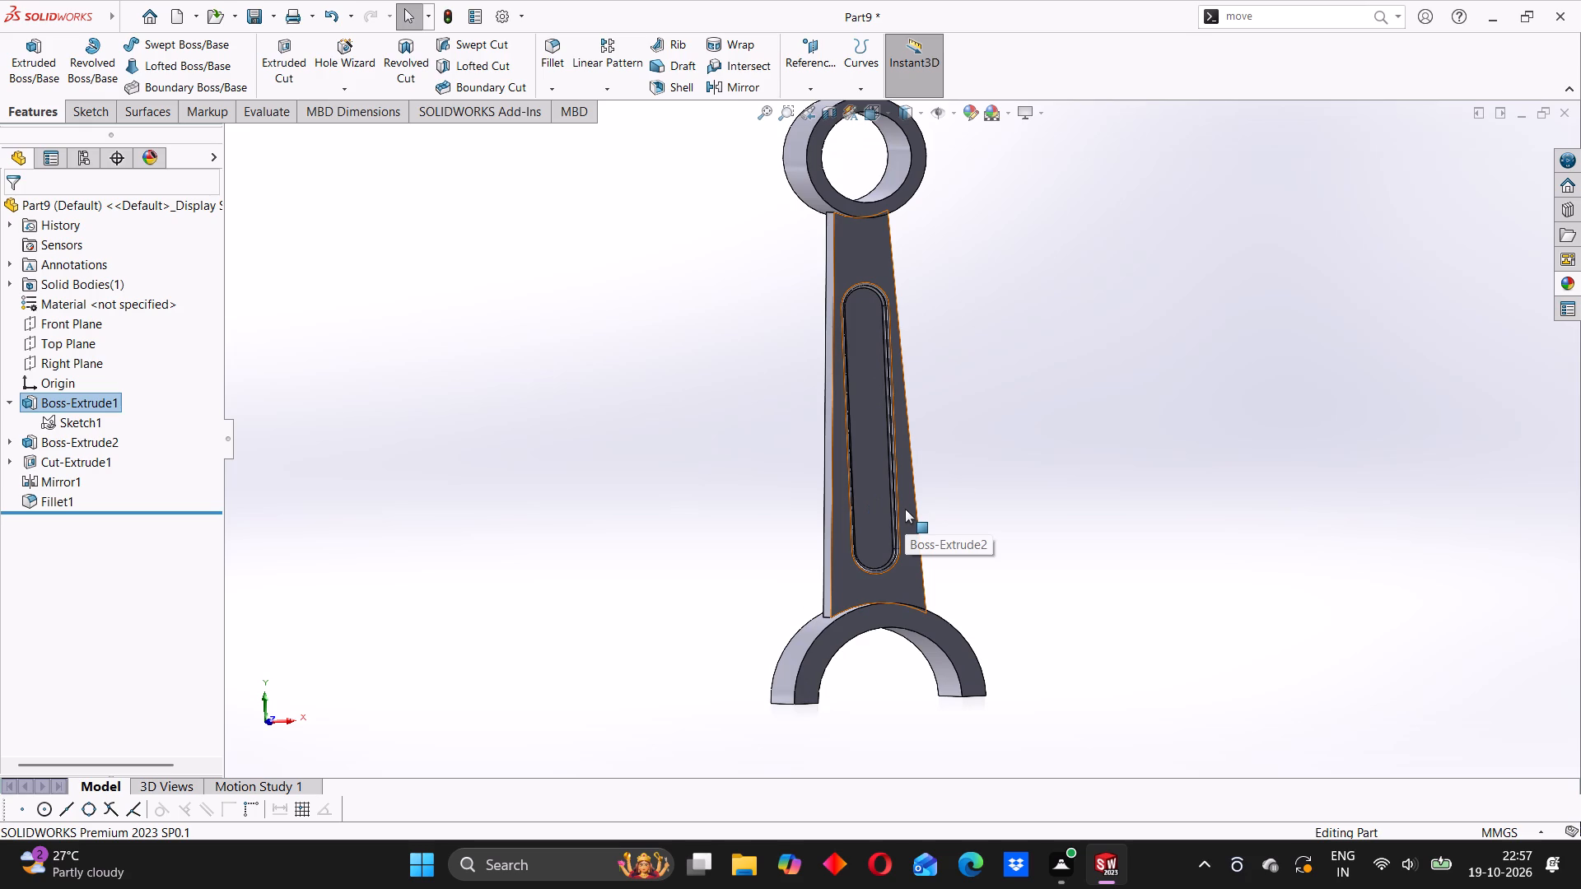
scroll(905, 509, up, 1)
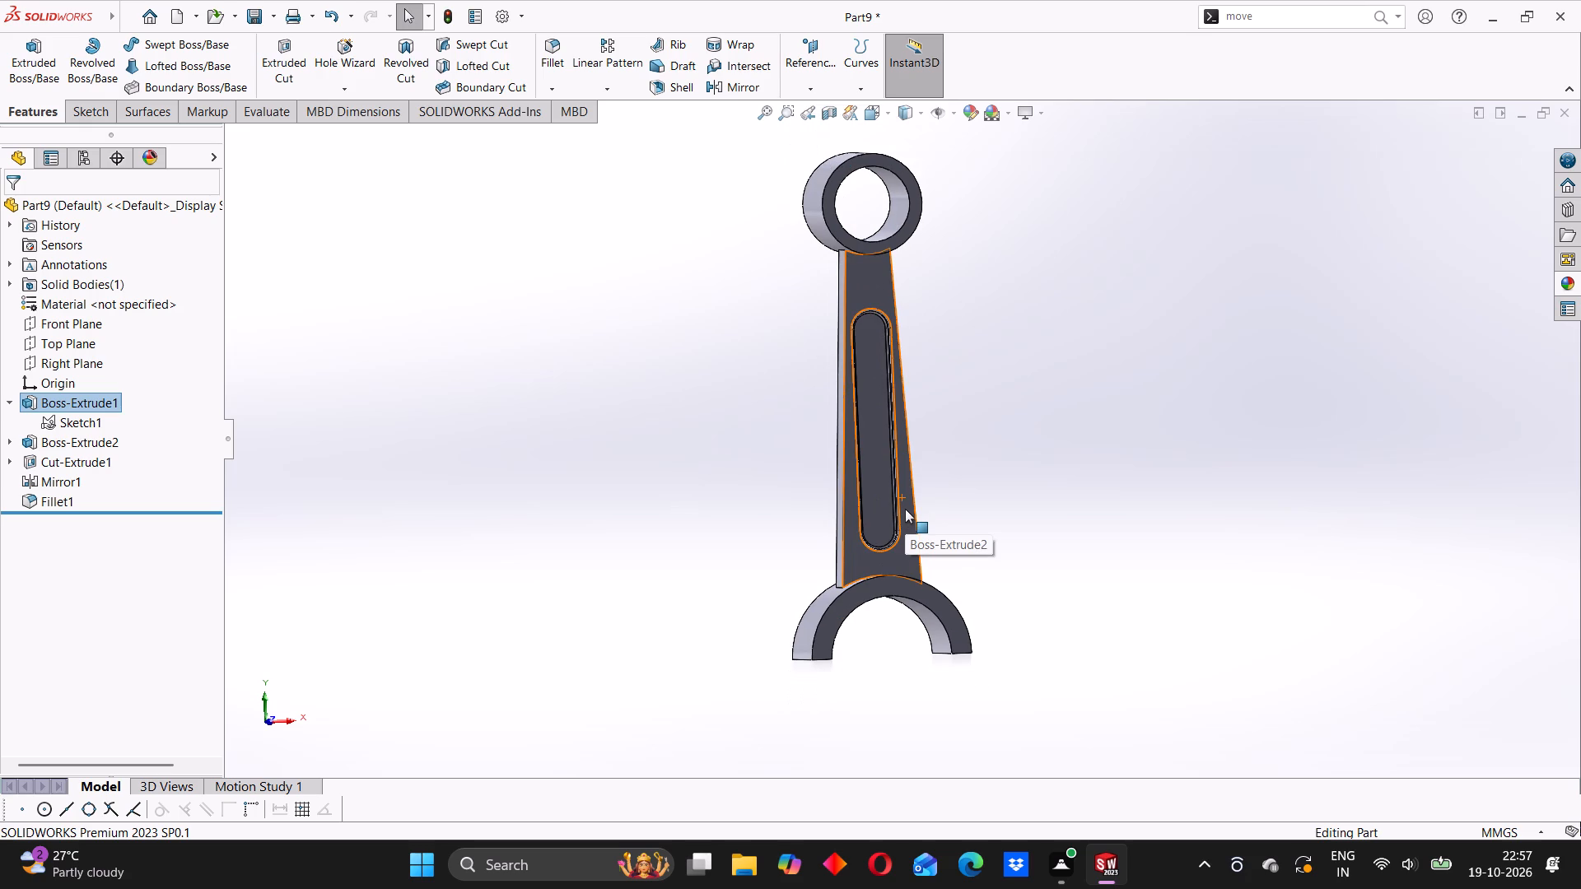
scroll(905, 509, down, 2)
scroll(926, 505, up, 3)
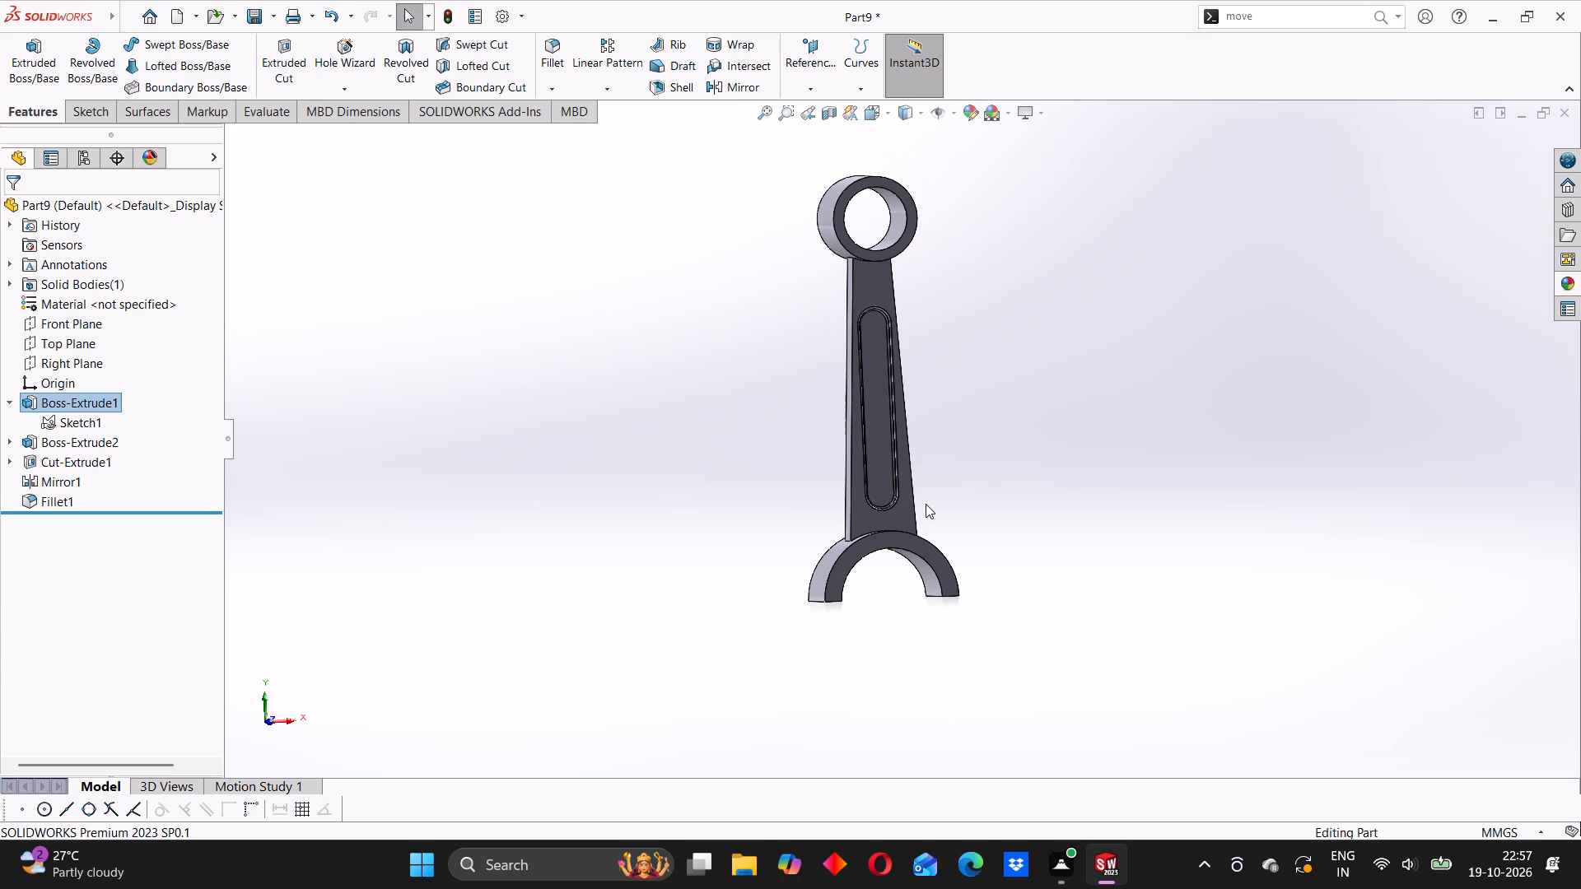
scroll(907, 528, up, 1)
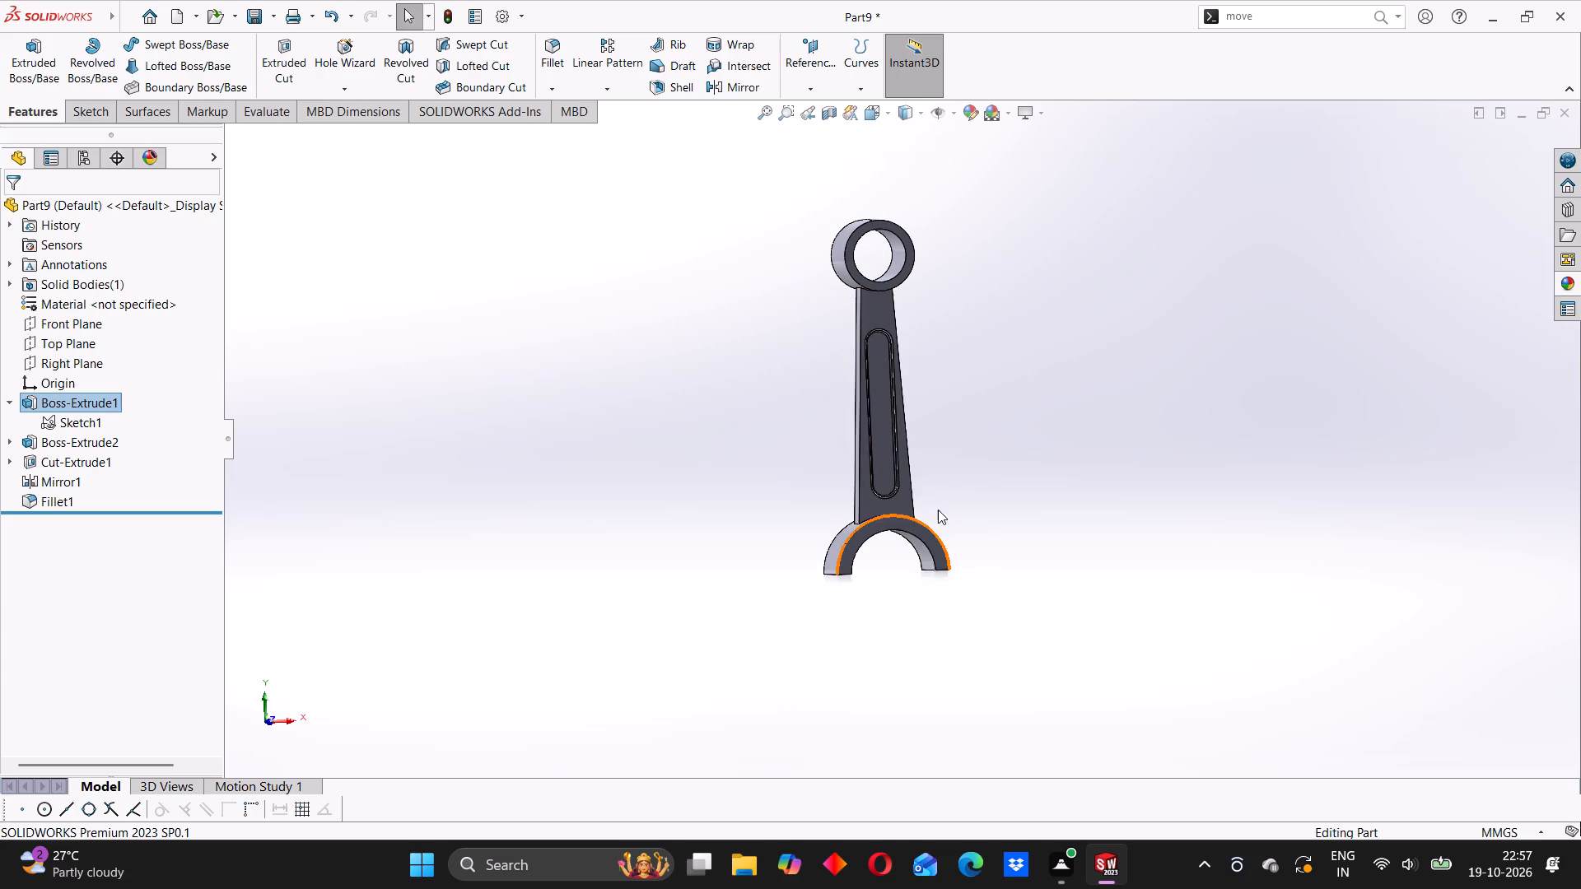
Create a reference plane offset 30 mm from the half-ring's flat end face, flipped toward the shank.
middle_drag(939, 512, 890, 584)
scroll(926, 509, down, 4)
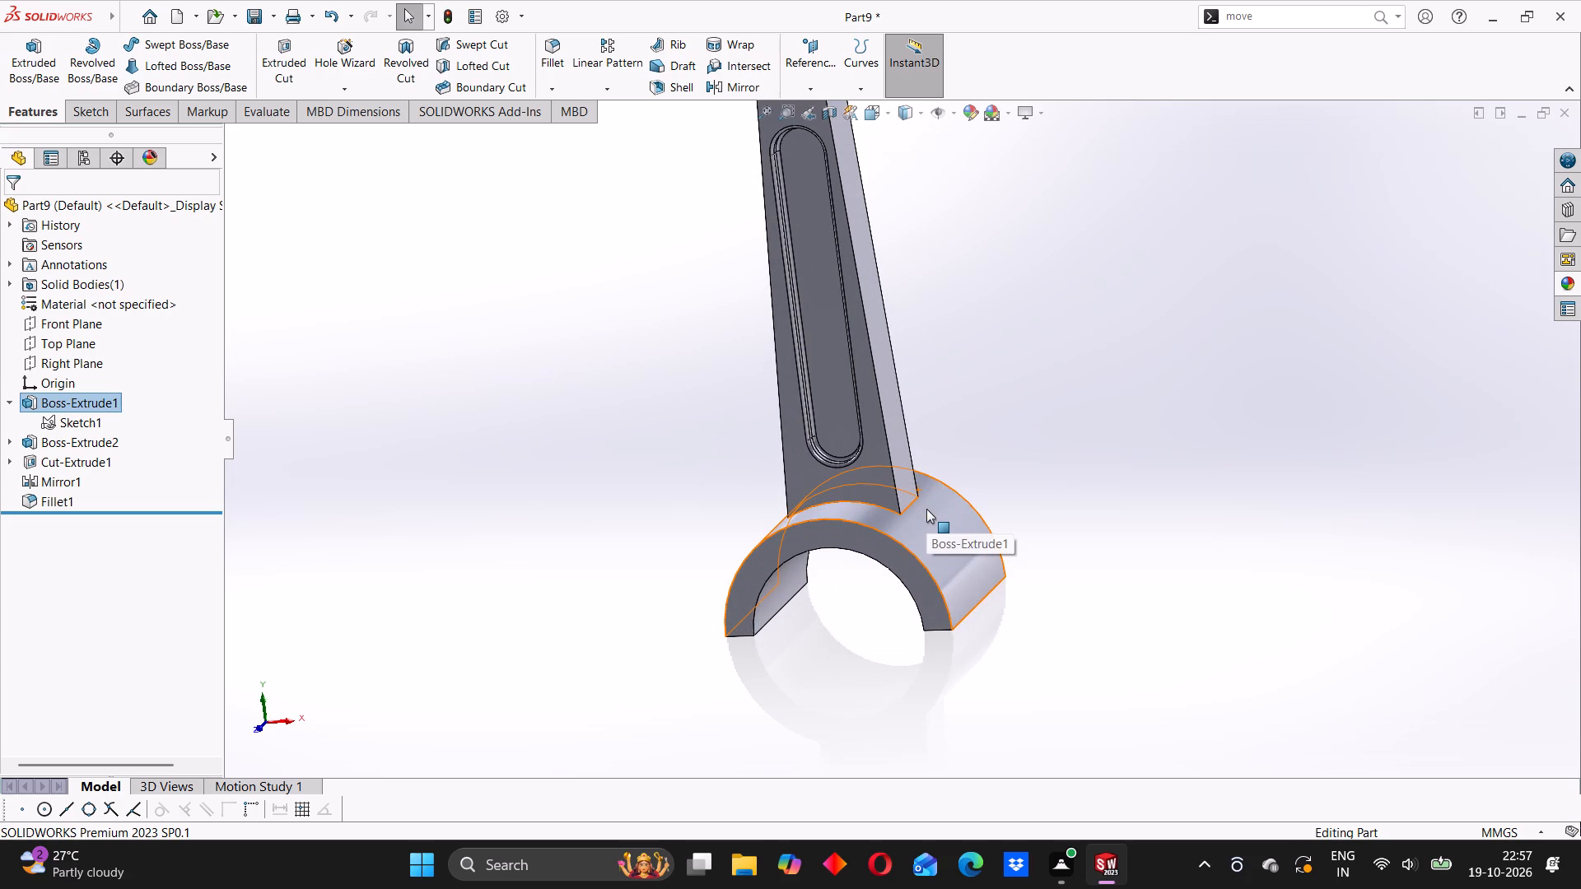
click(823, 59)
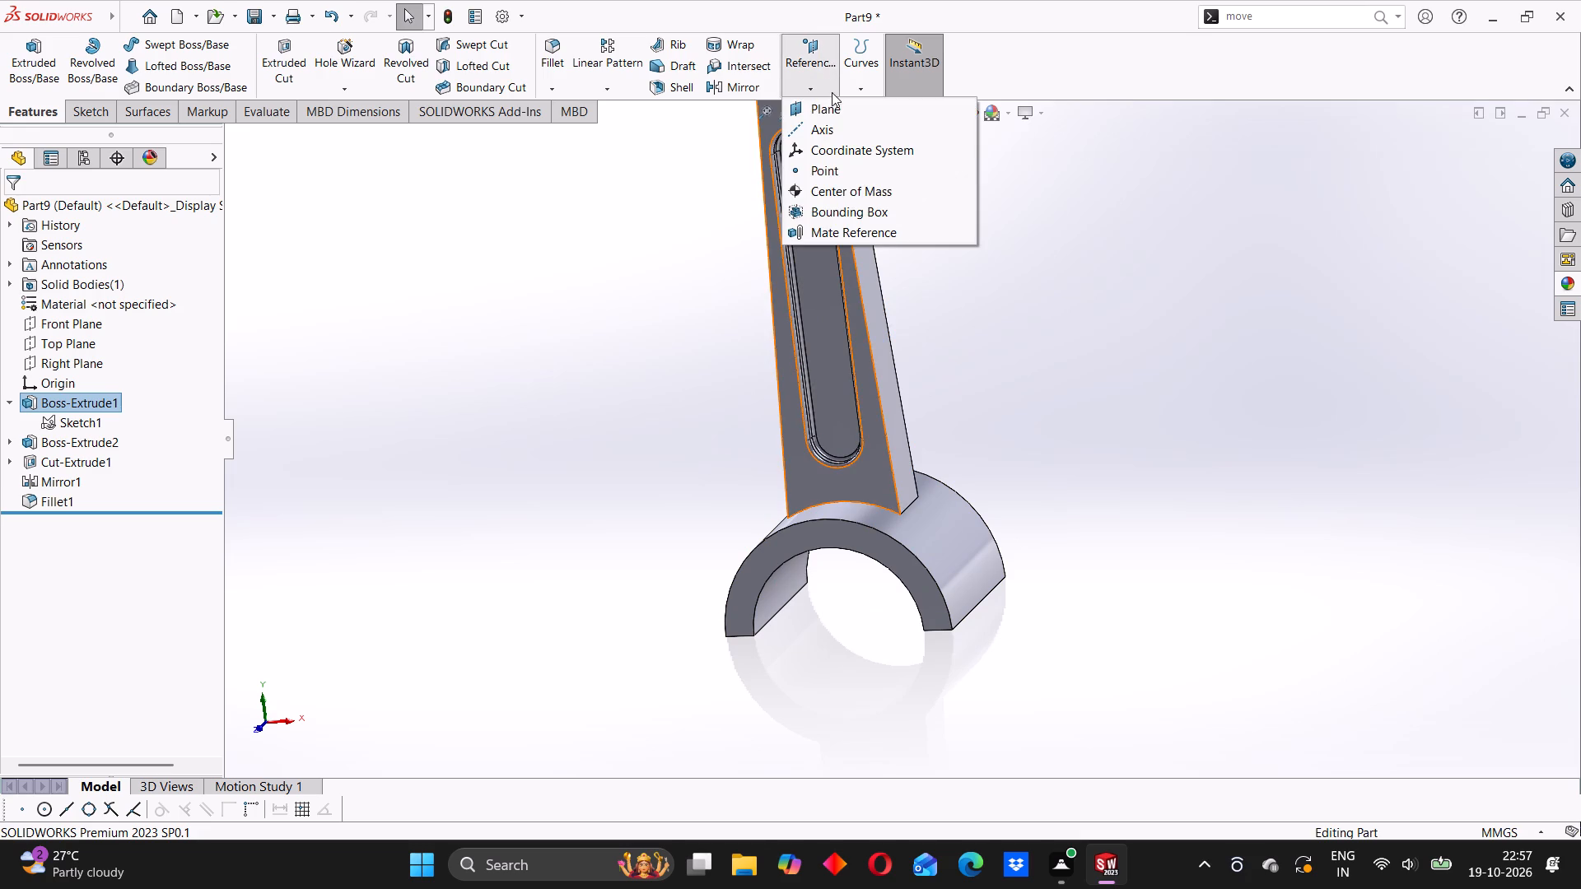
click(832, 105)
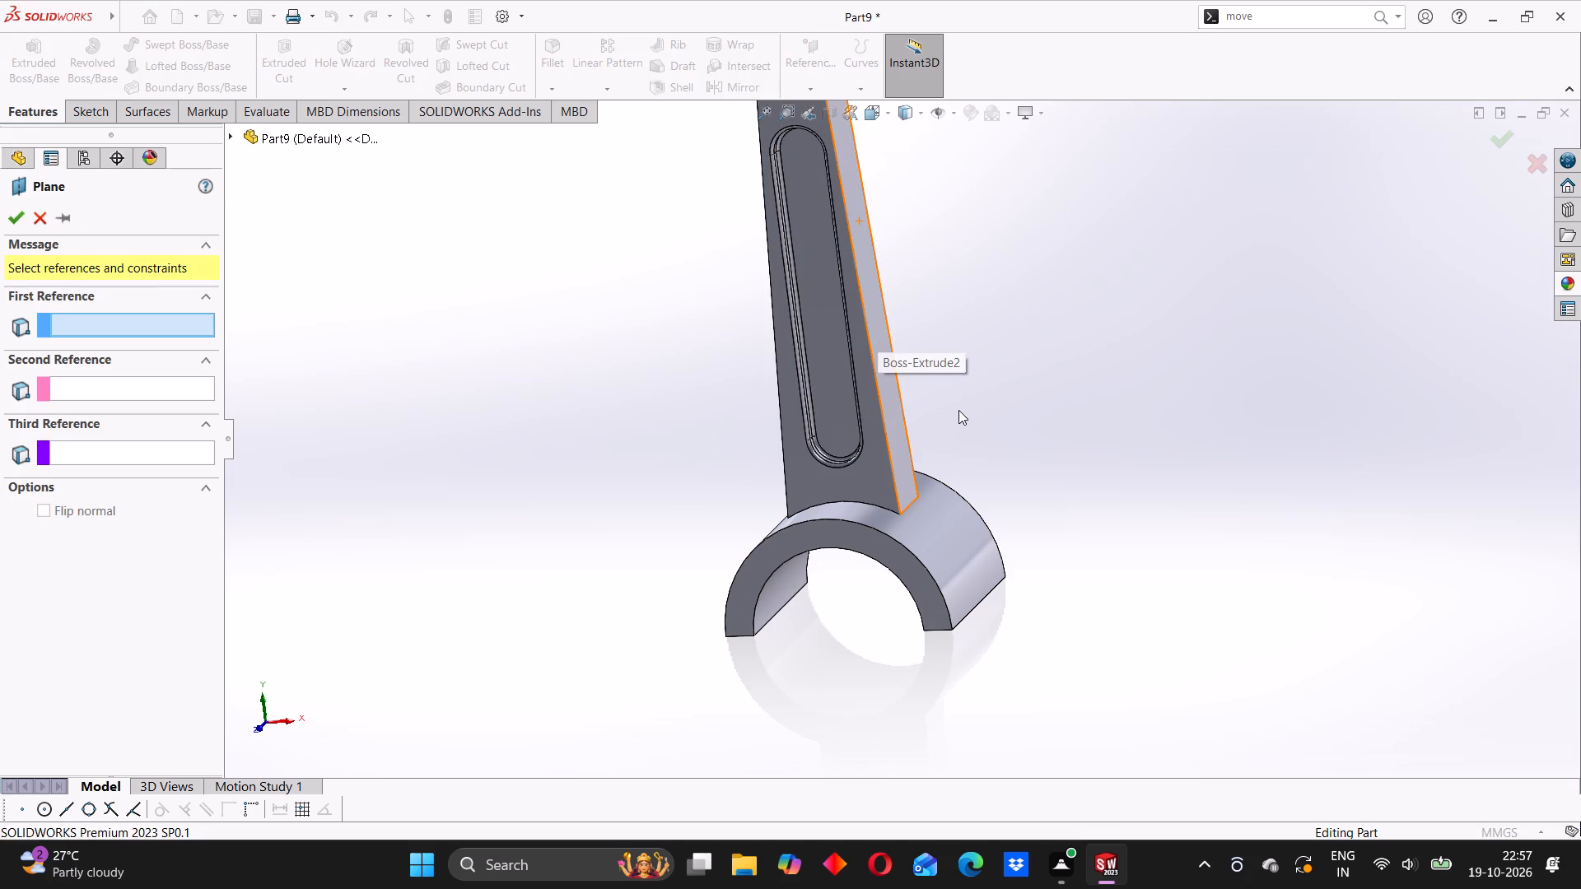
middle_drag(935, 644, 999, 404)
click(930, 654)
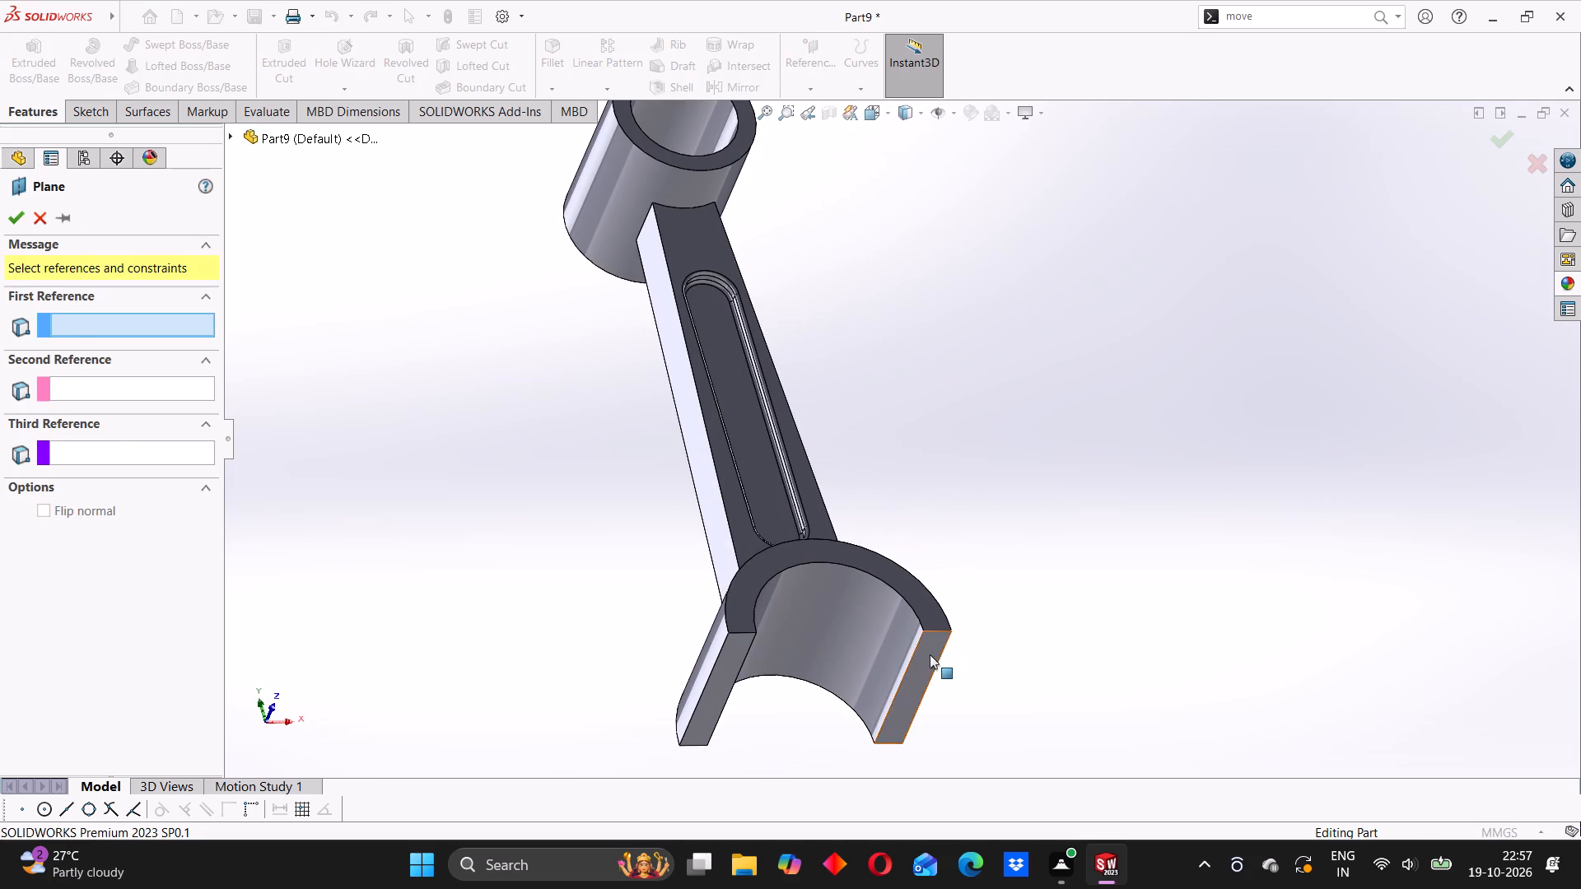
middle_drag(1040, 542, 957, 676)
scroll(954, 661, up, 3)
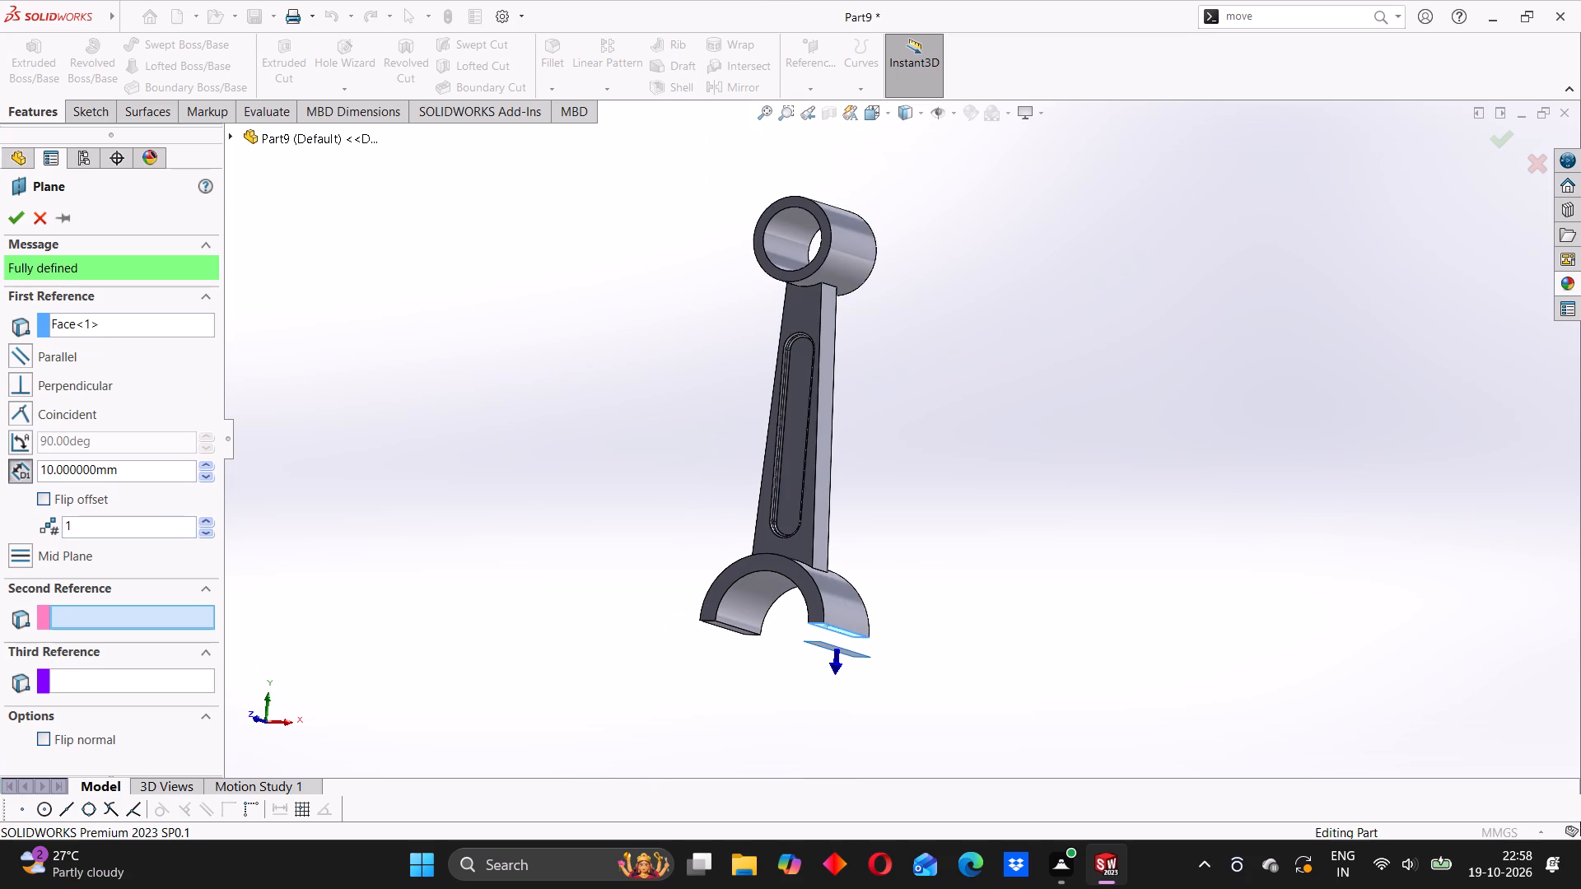
drag(136, 467, 20, 483)
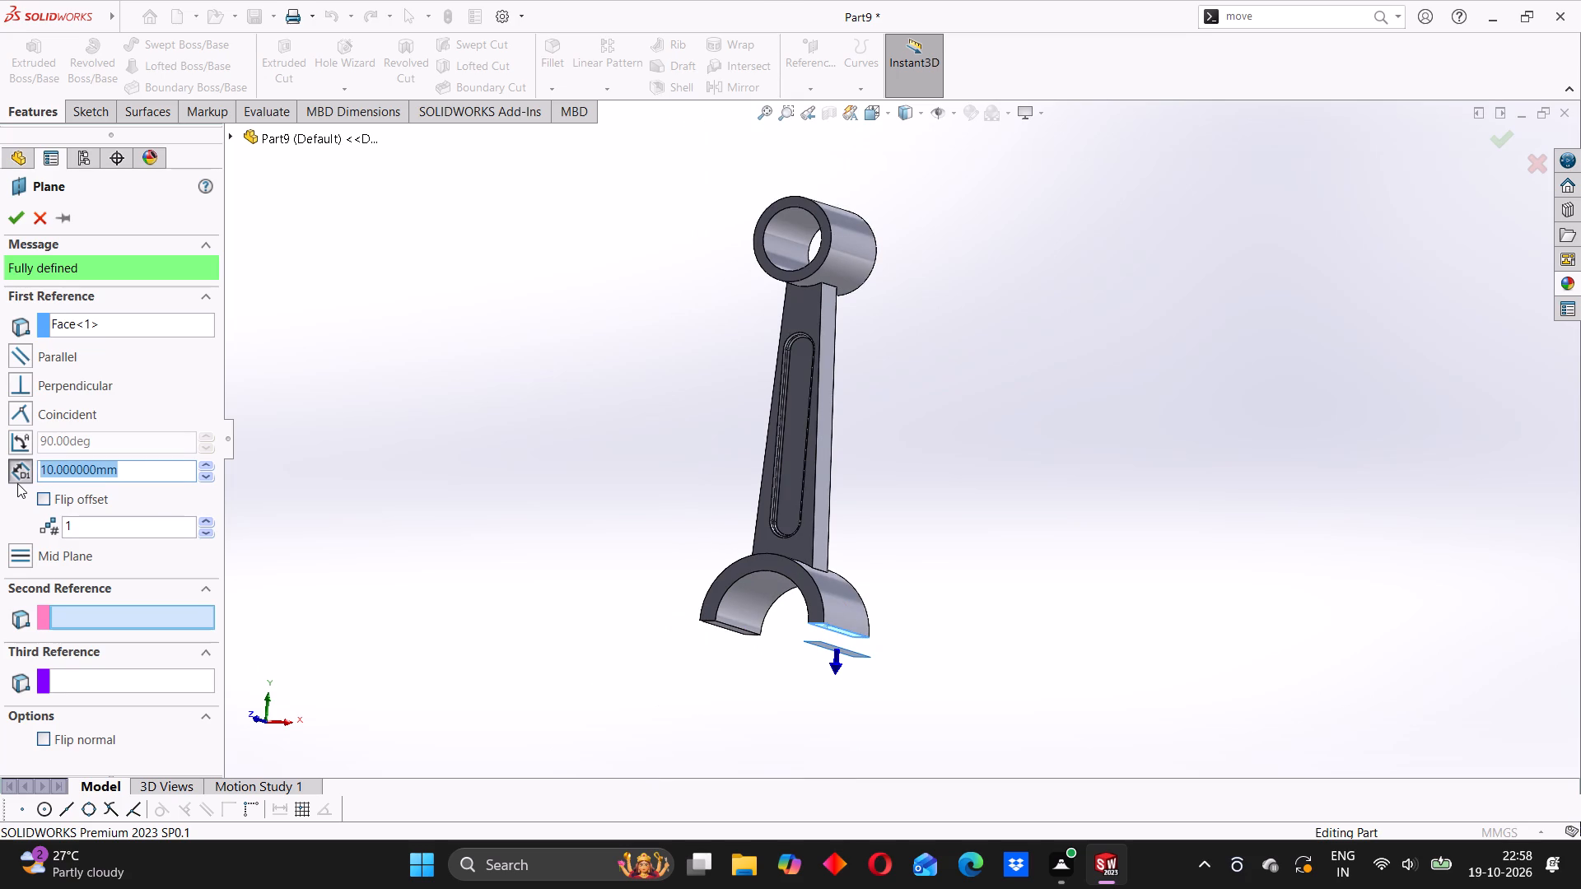
text(30)
key(Return)
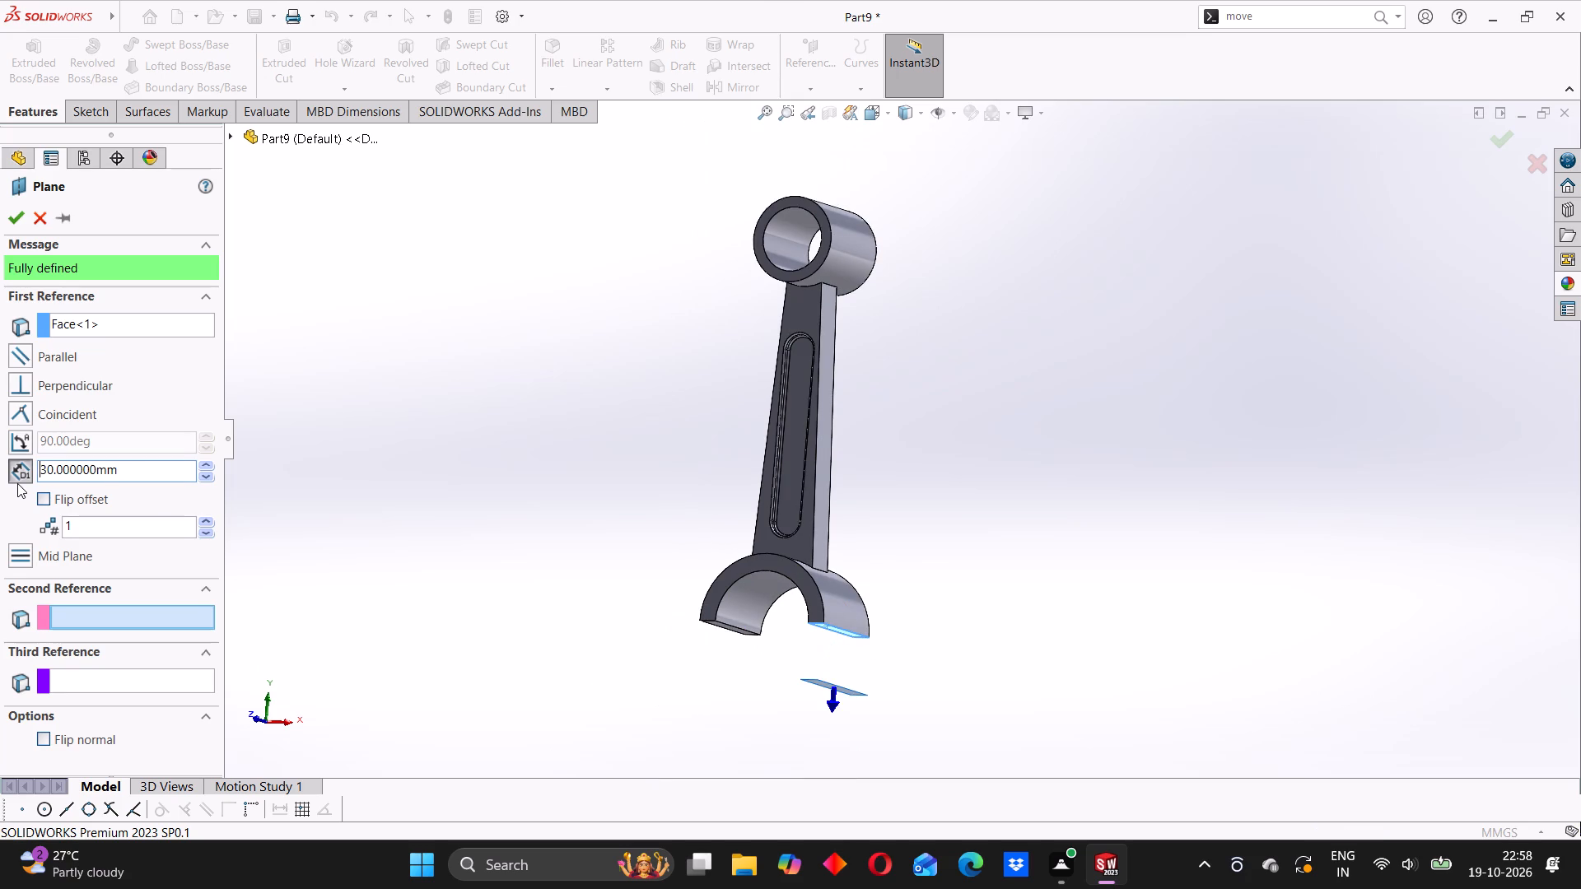
click(44, 499)
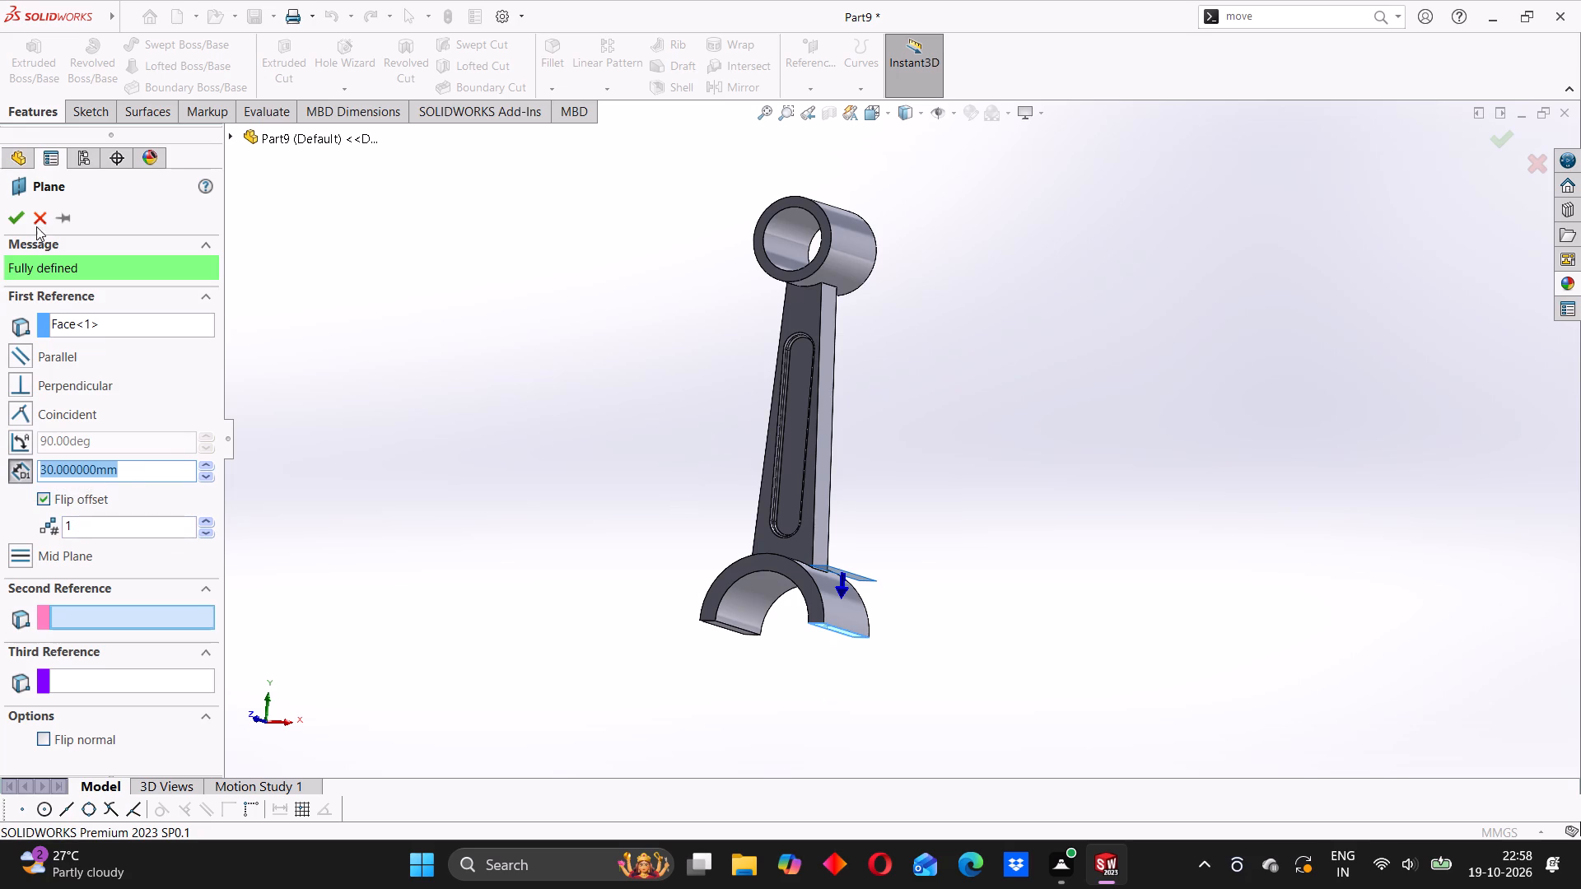
click(12, 207)
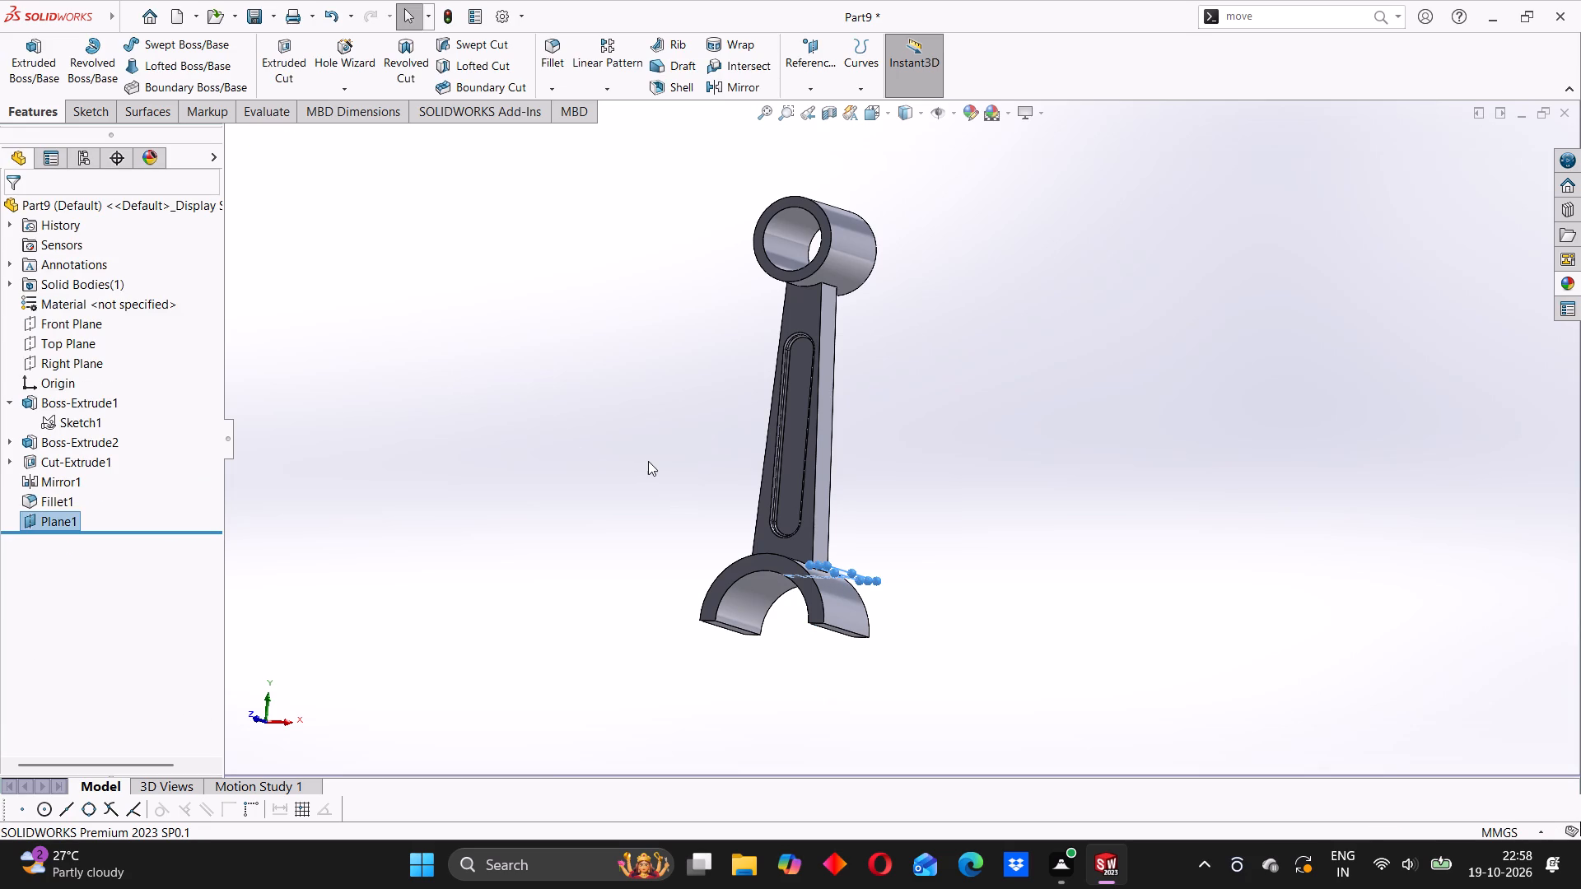
Open a sketch on Plane1 and draw a horizontal centerpoint slot at the origin, about 69 mm between arc centers and 20 mm wide.
middle_drag(893, 524, 893, 537)
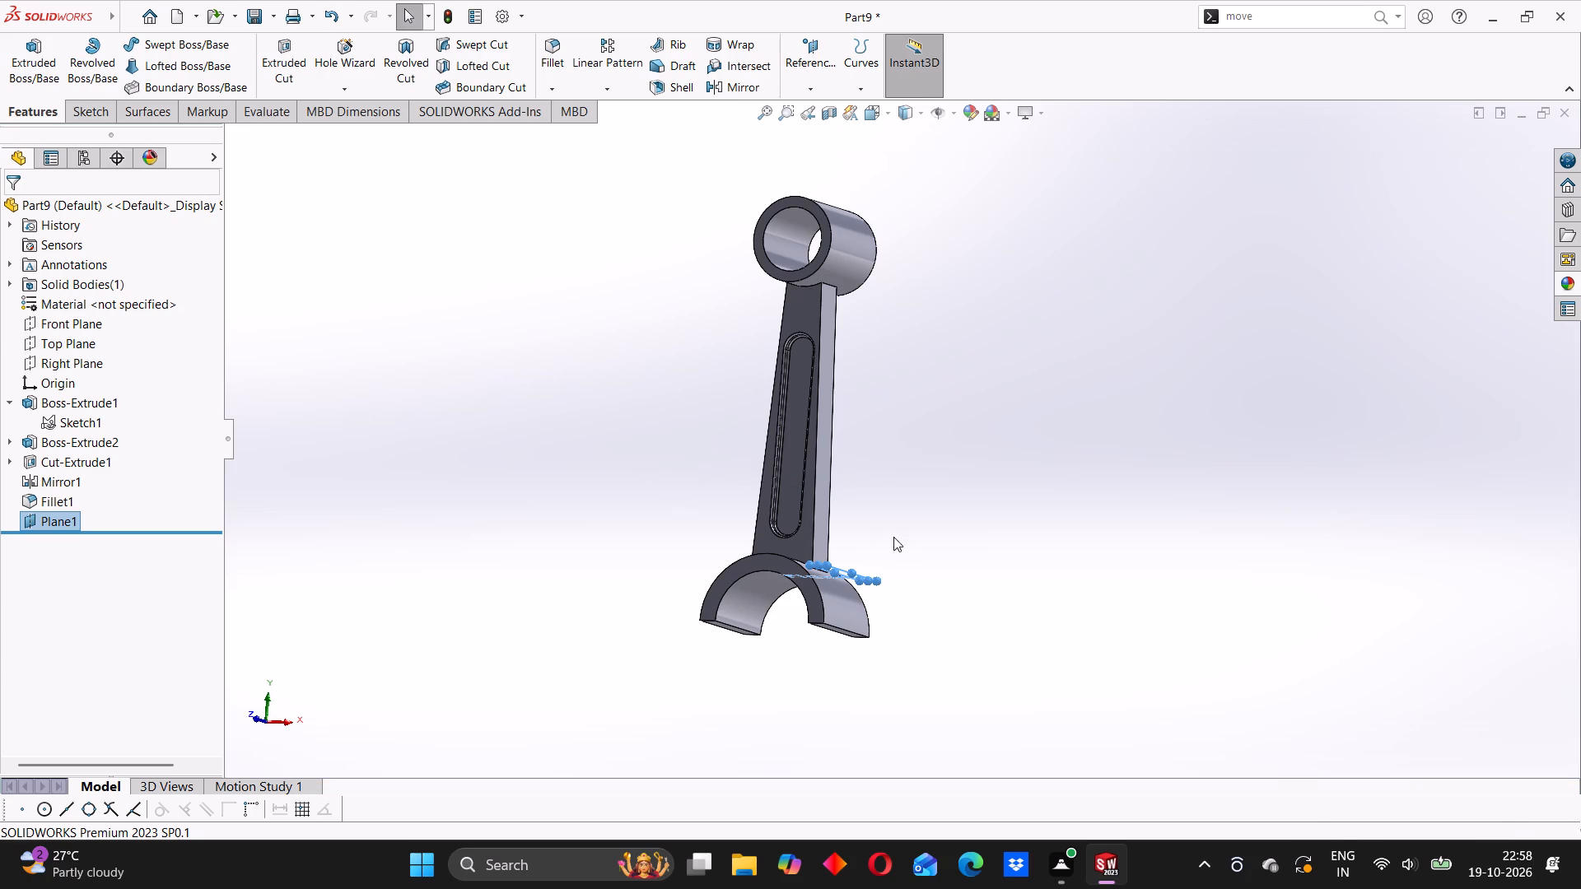
middle_drag(893, 537, 926, 727)
scroll(923, 674, up, 1)
scroll(921, 530, down, 4)
click(845, 484)
right_click(765, 457)
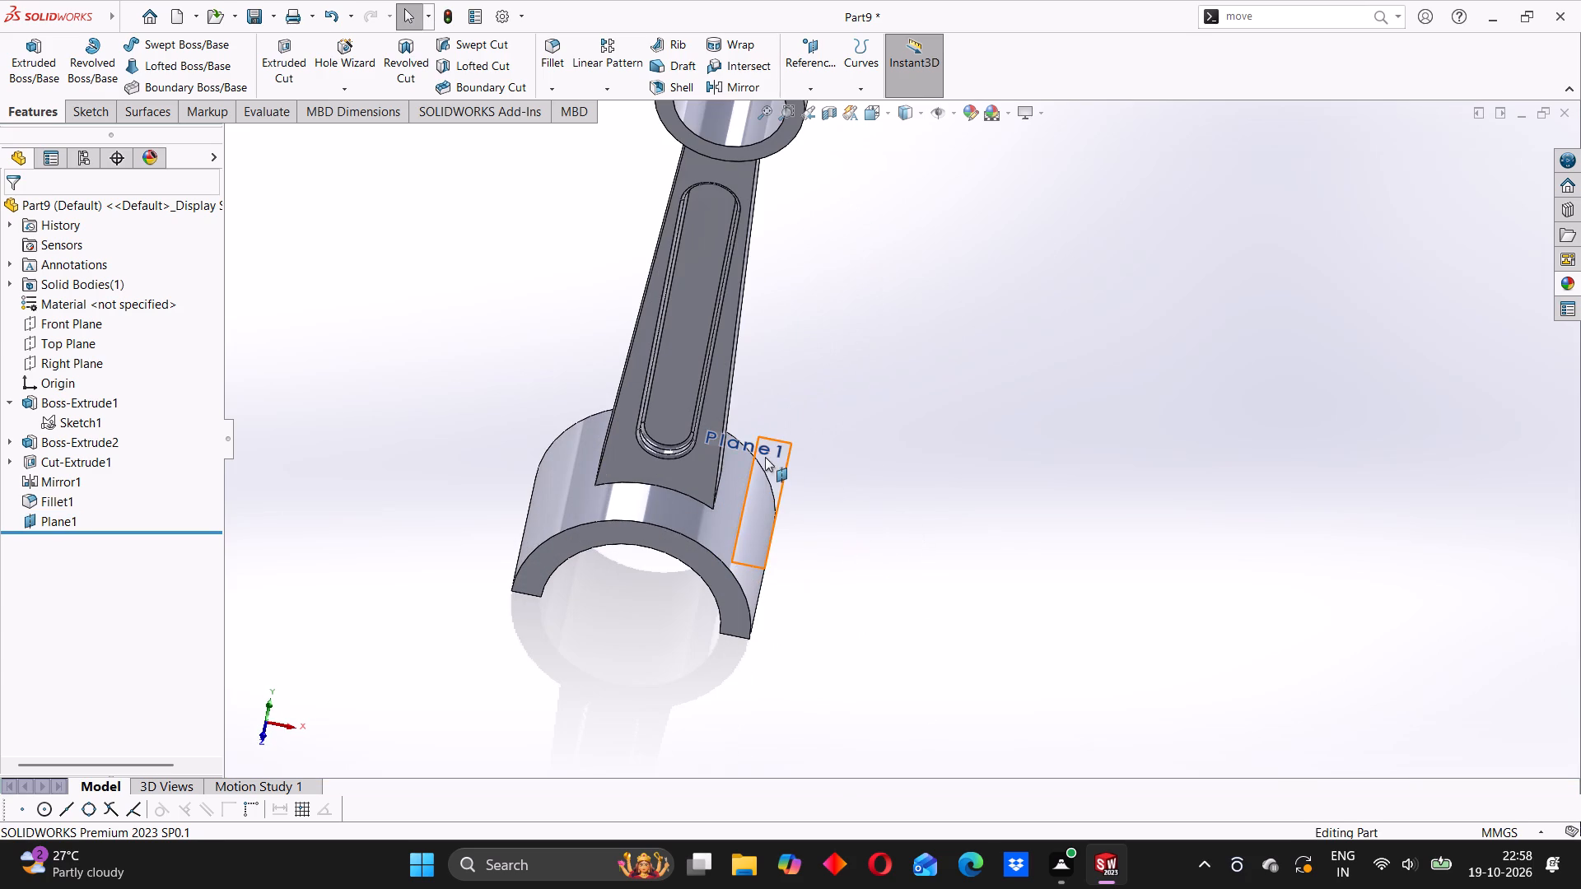
click(800, 431)
scroll(829, 454, up, 4)
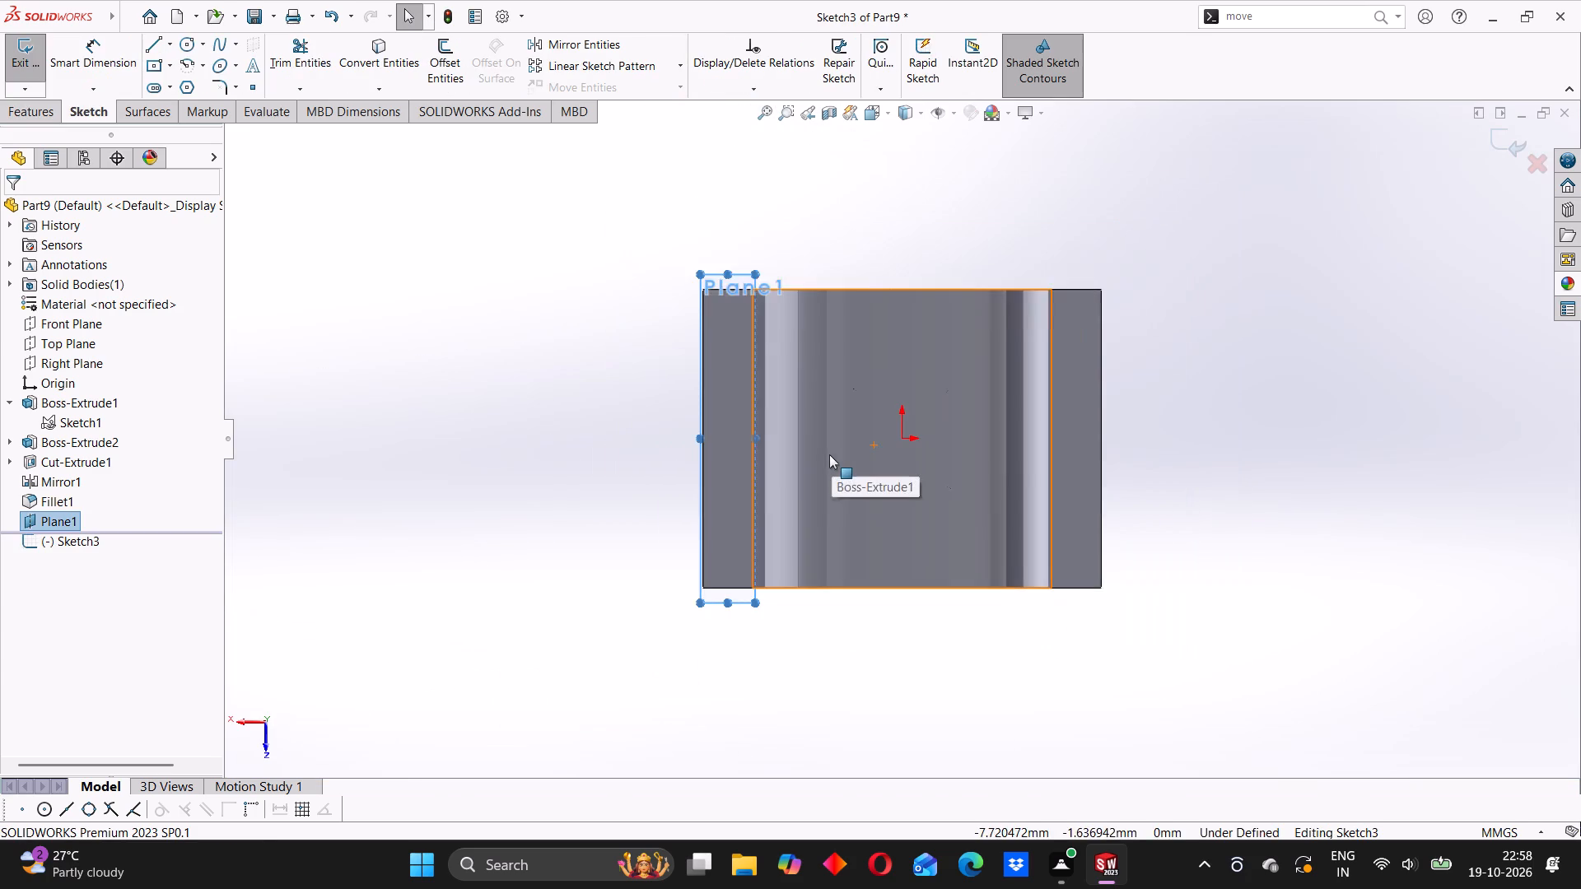
click(618, 438)
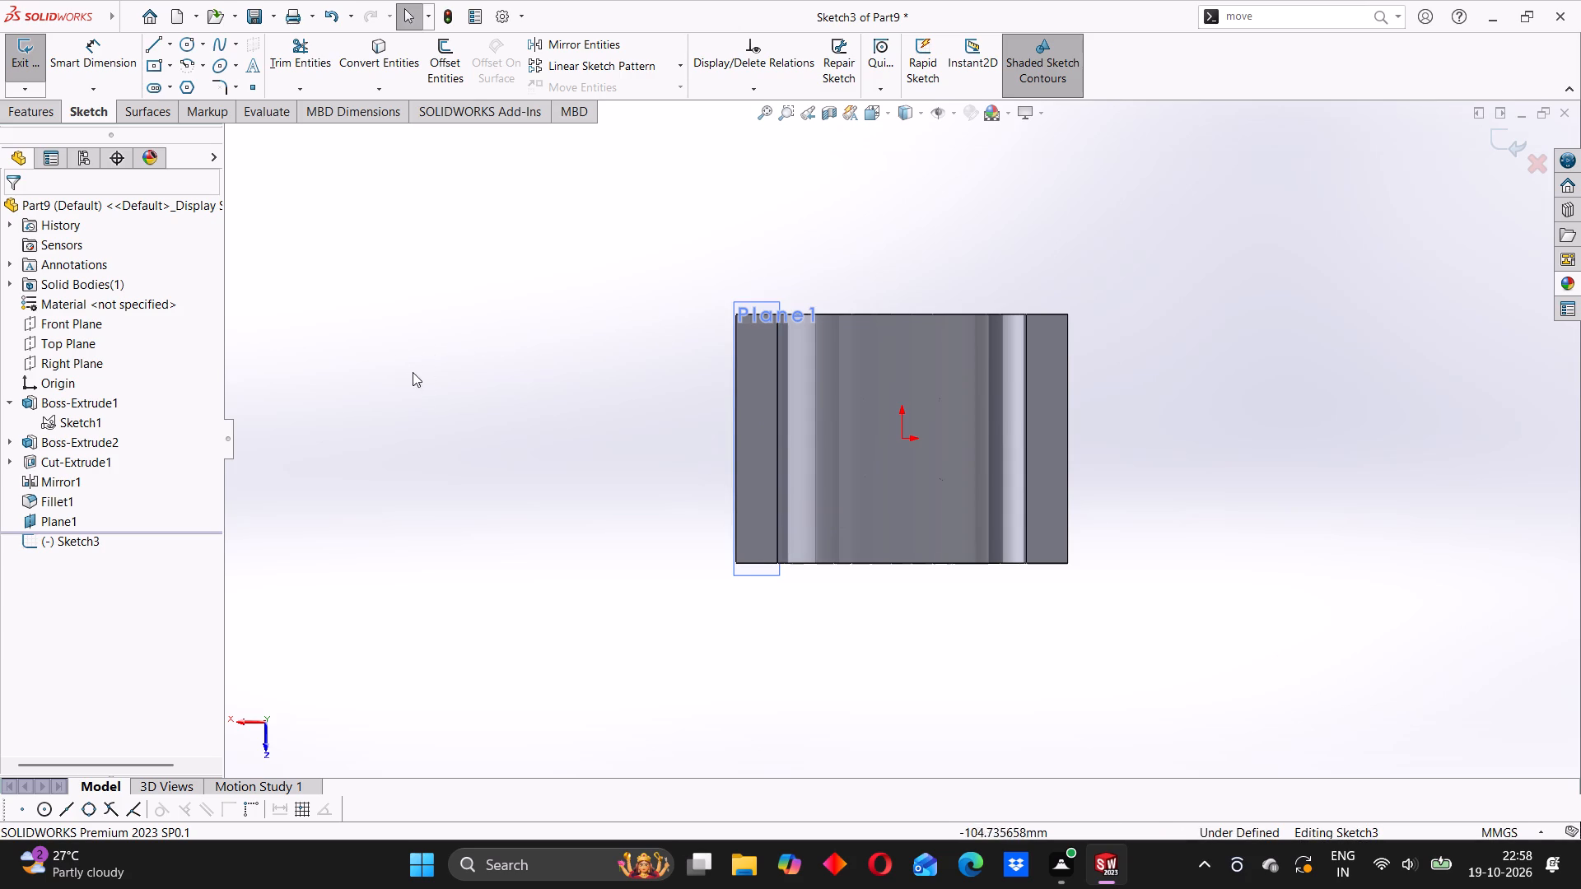
click(155, 85)
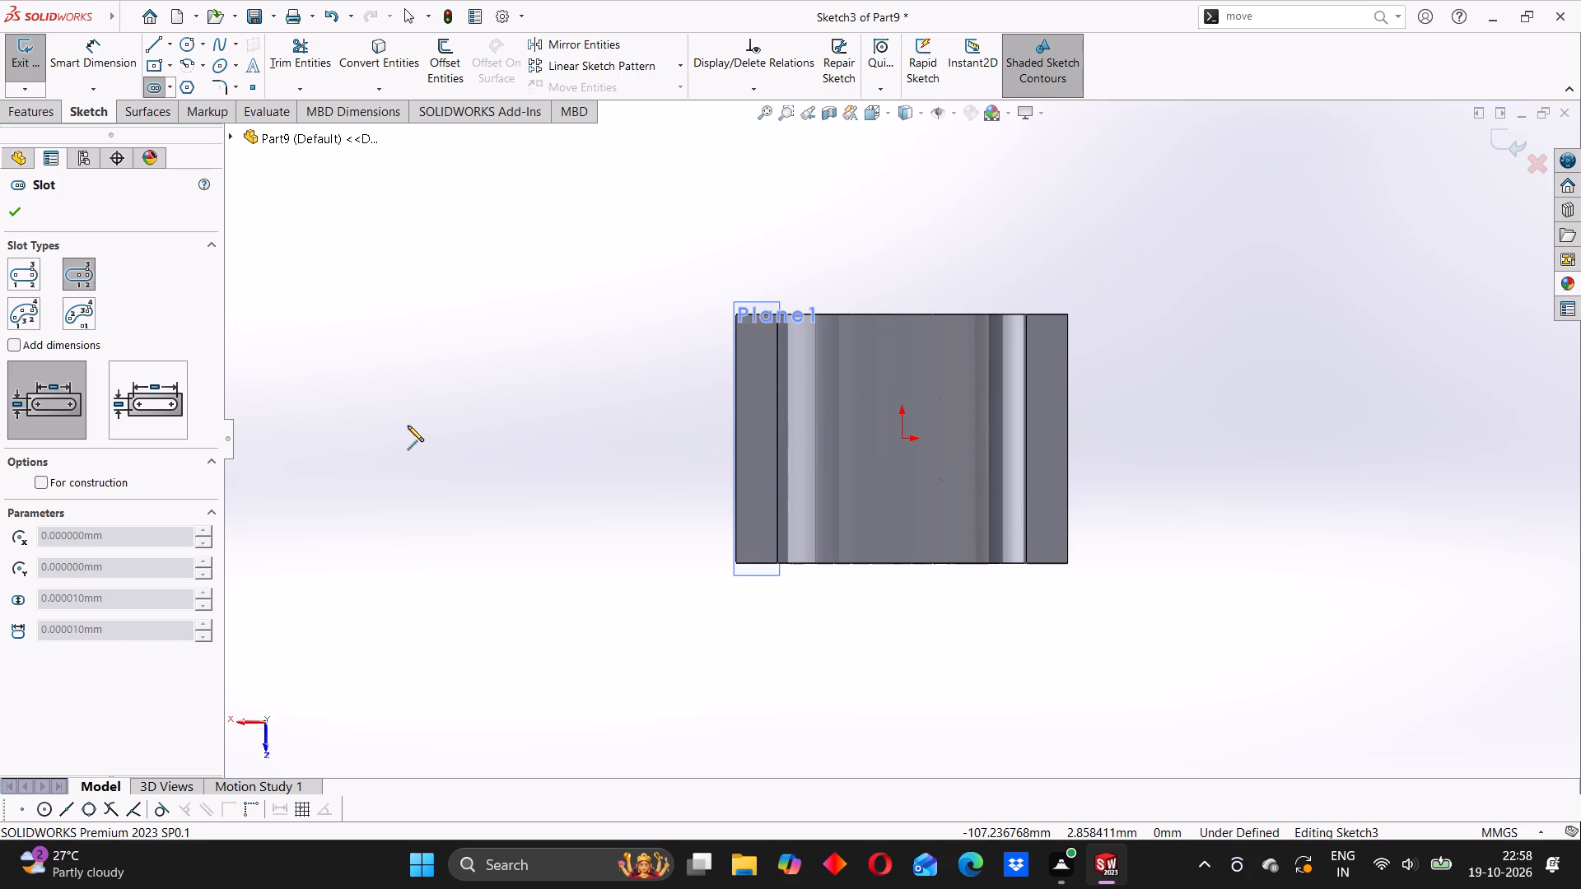
click(902, 436)
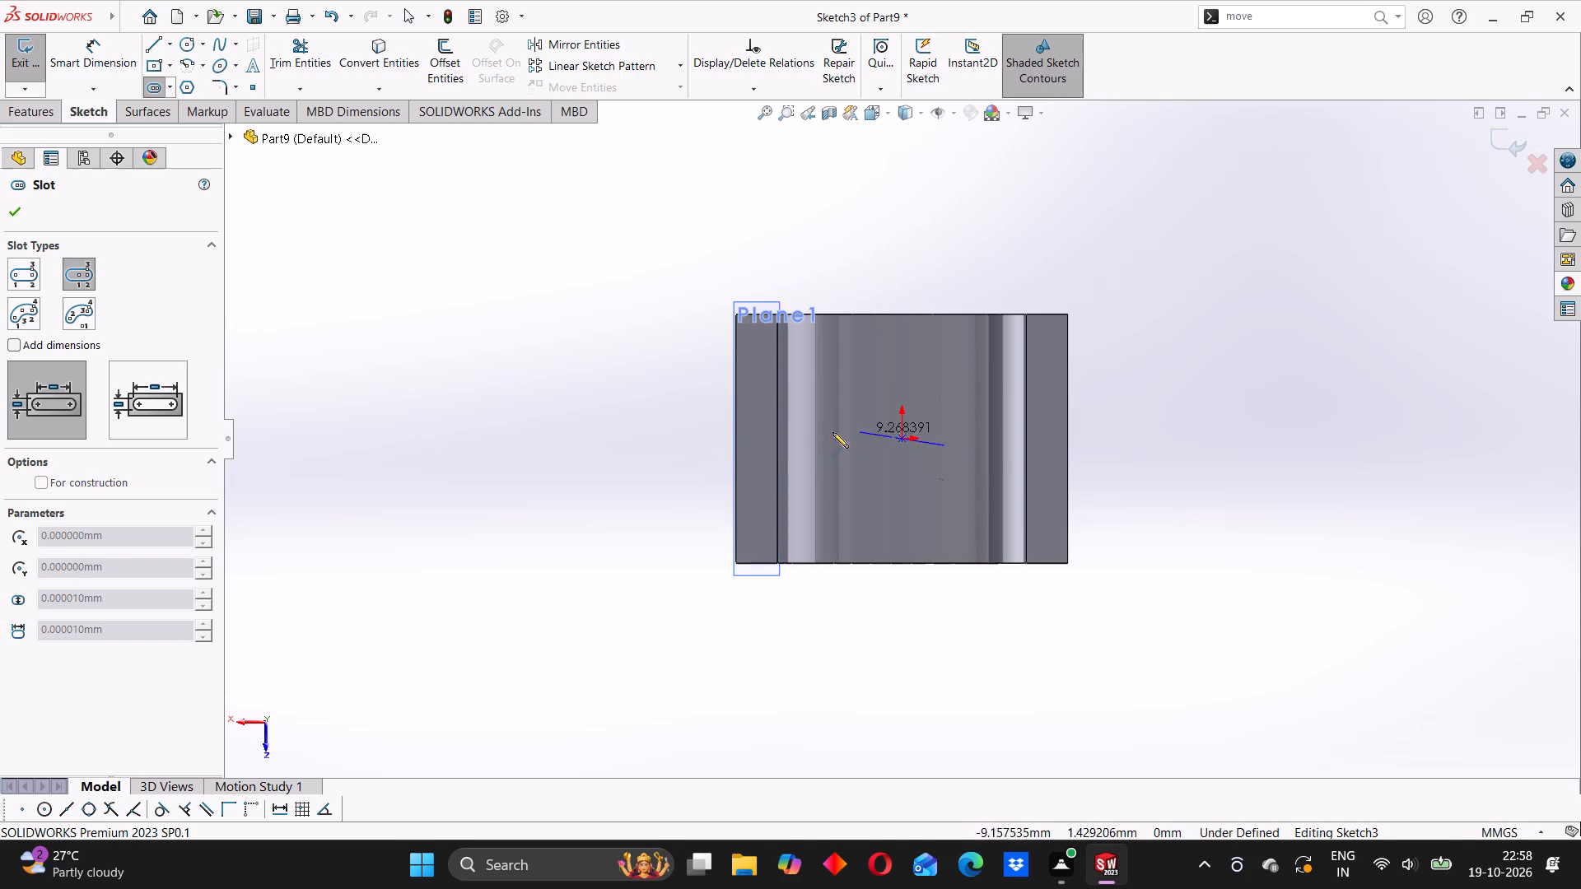
click(742, 438)
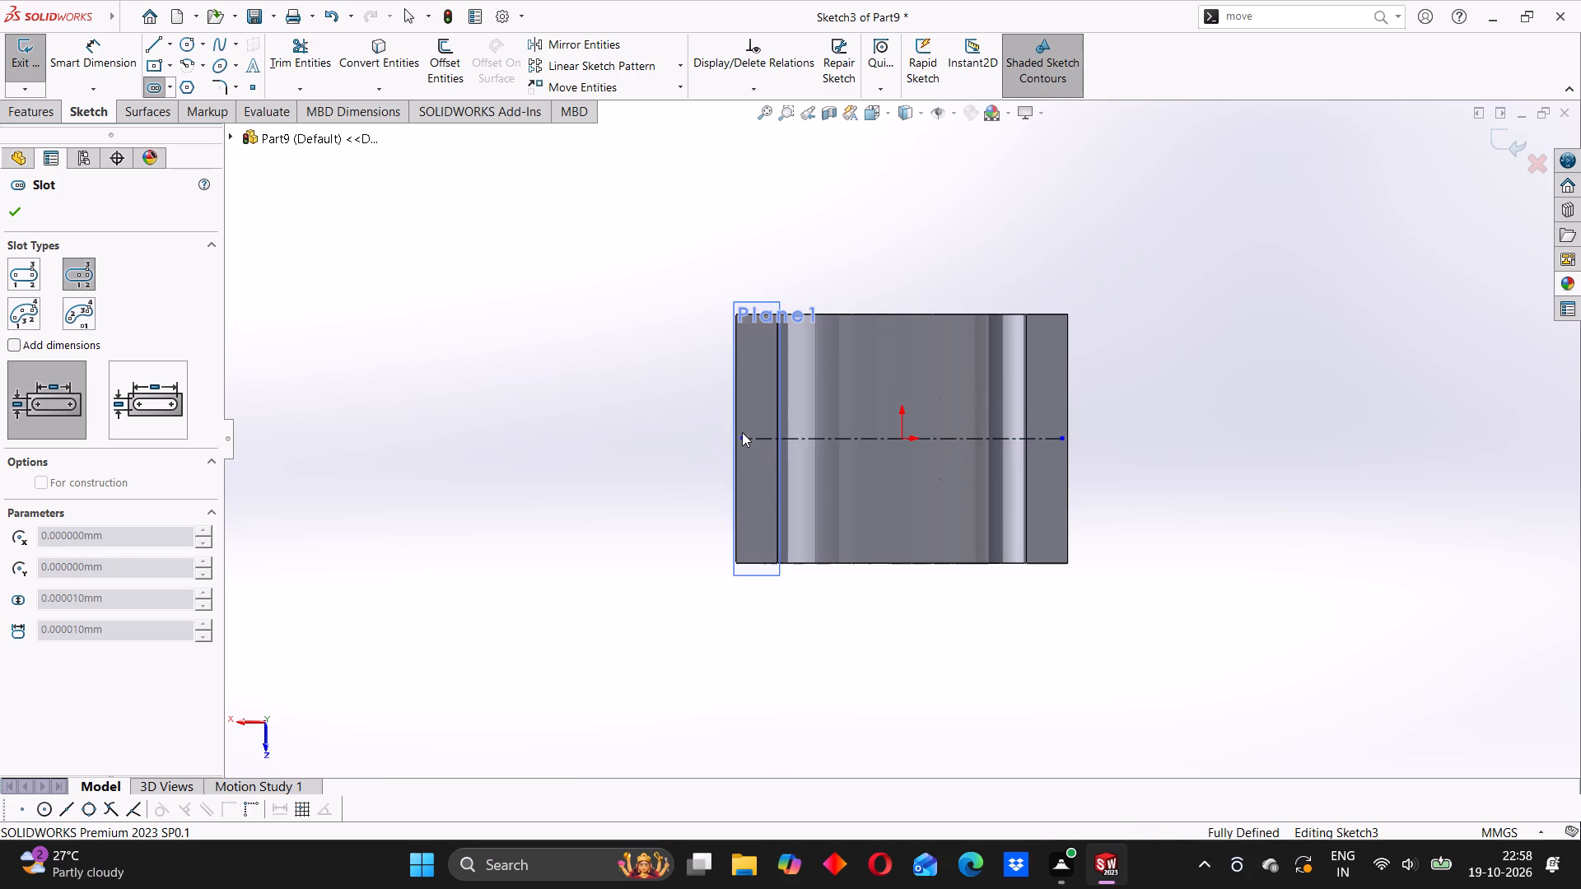
click(737, 392)
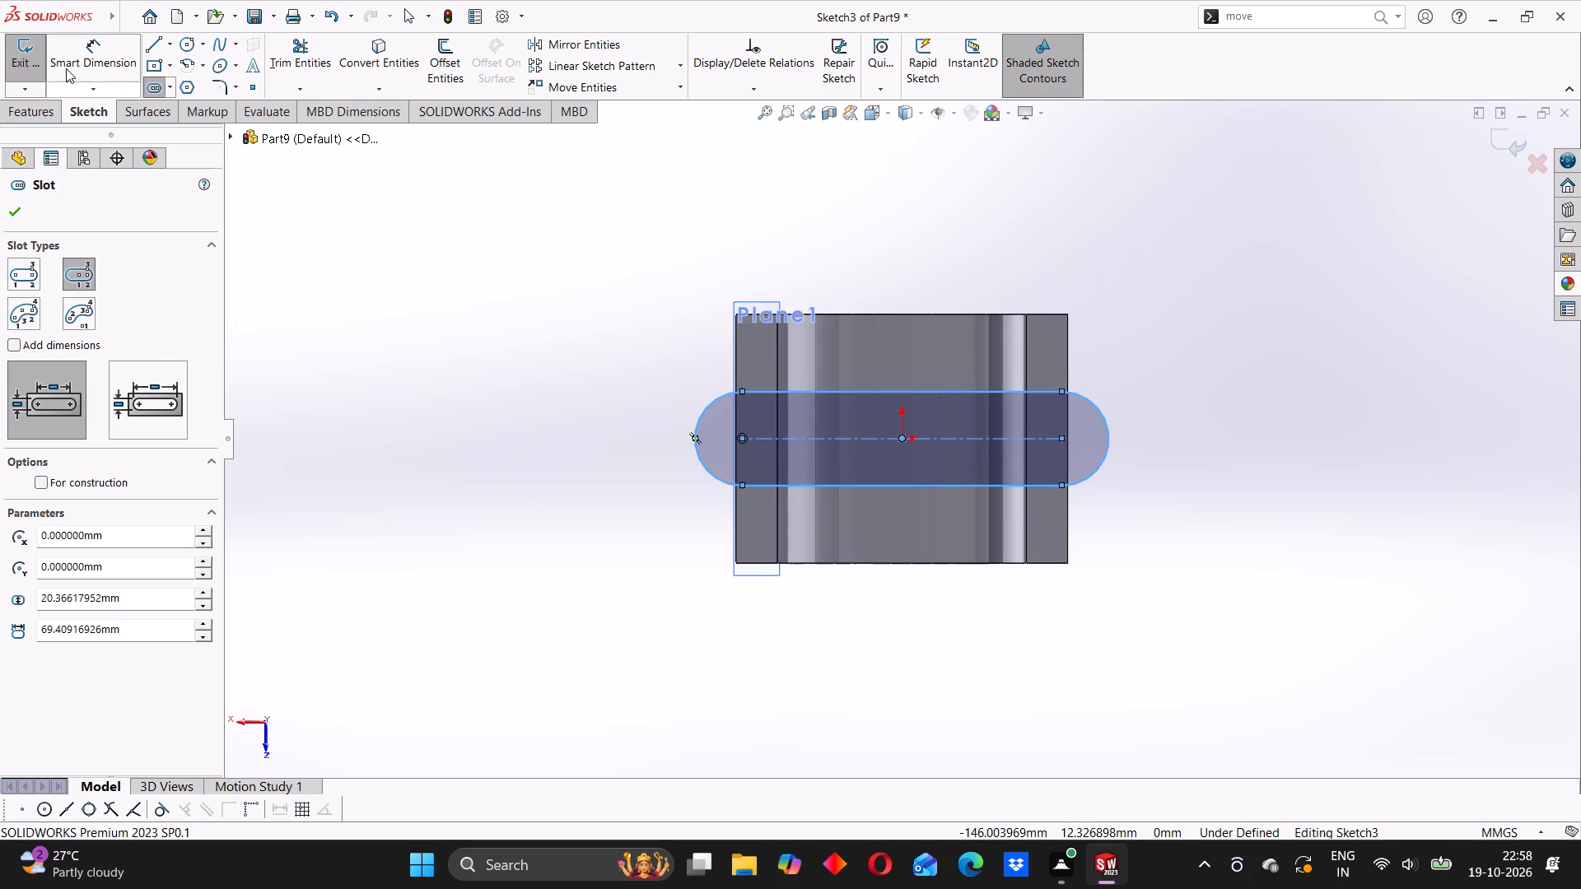
Dimension the slot to 76 mm between its arc centers with an end radius of 9 mm.
click(91, 48)
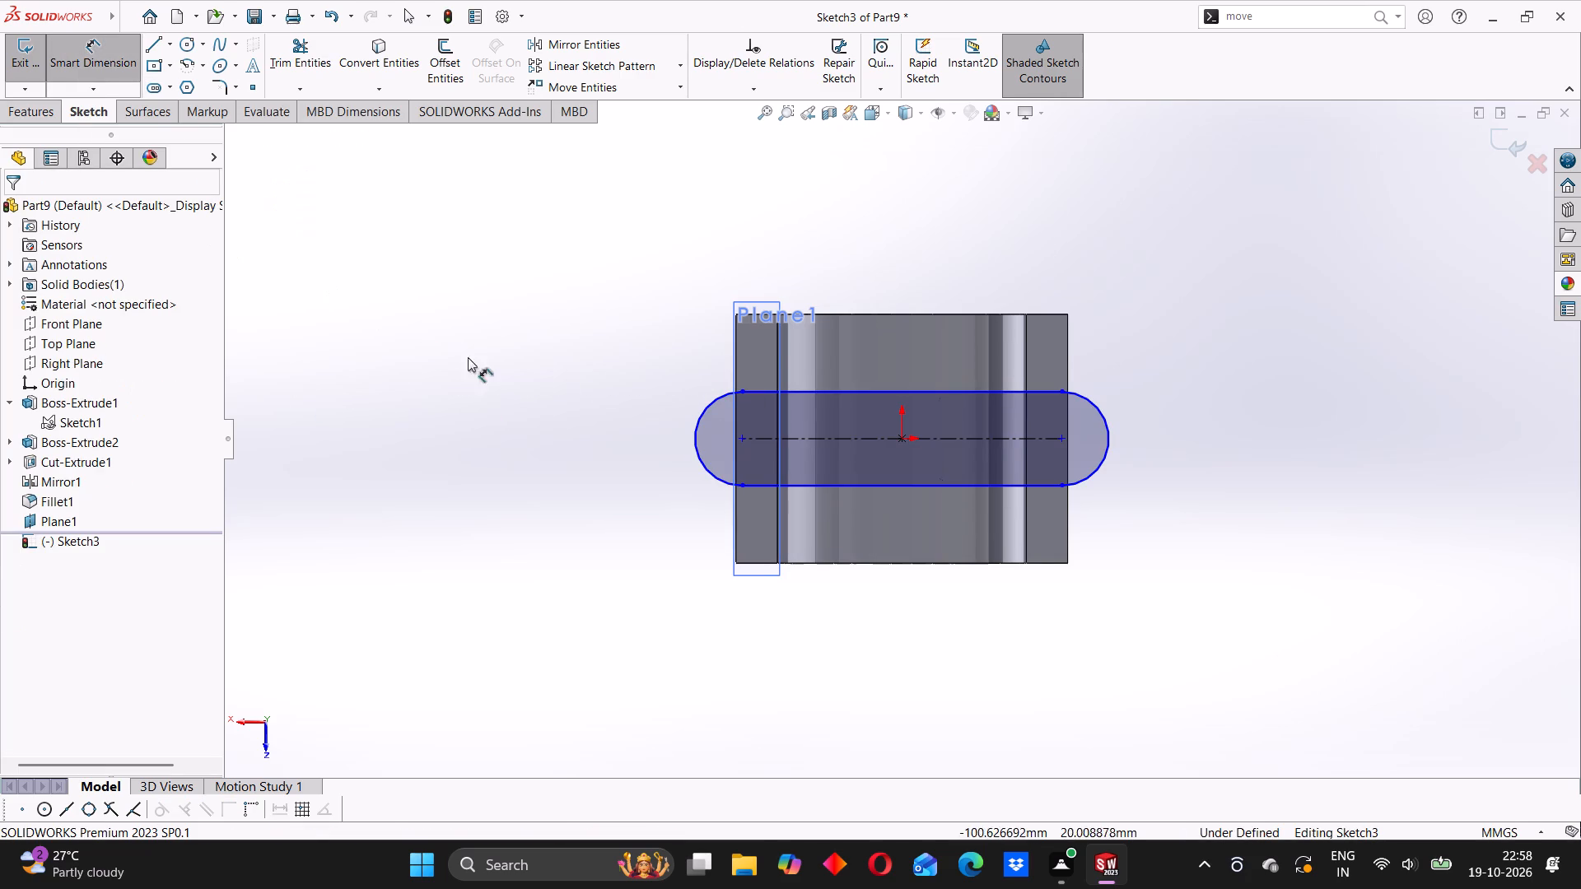
click(821, 440)
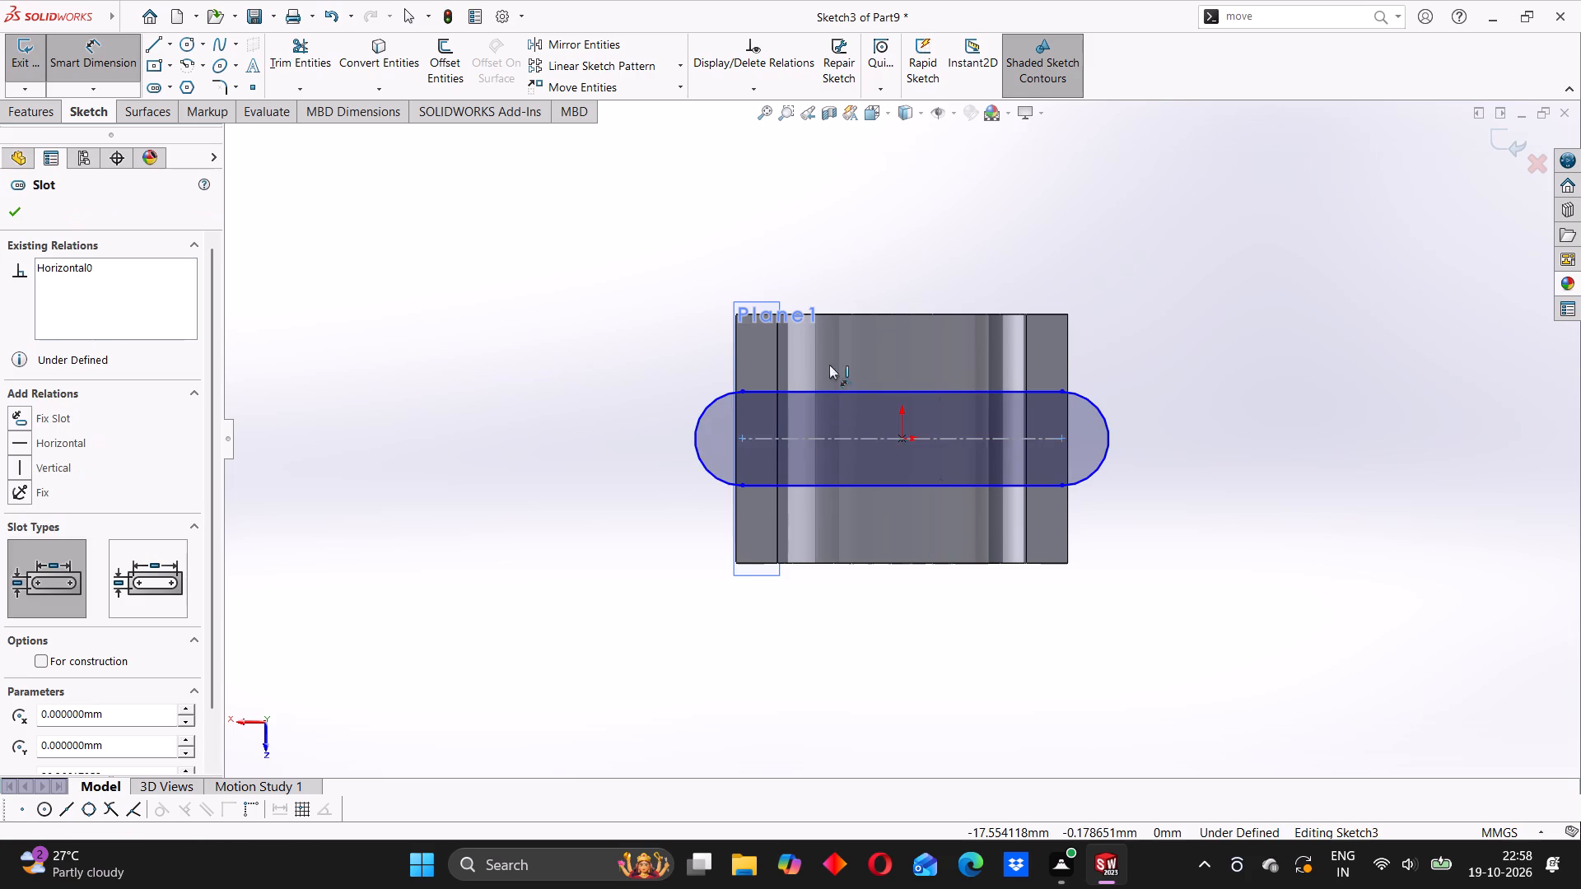
click(831, 244)
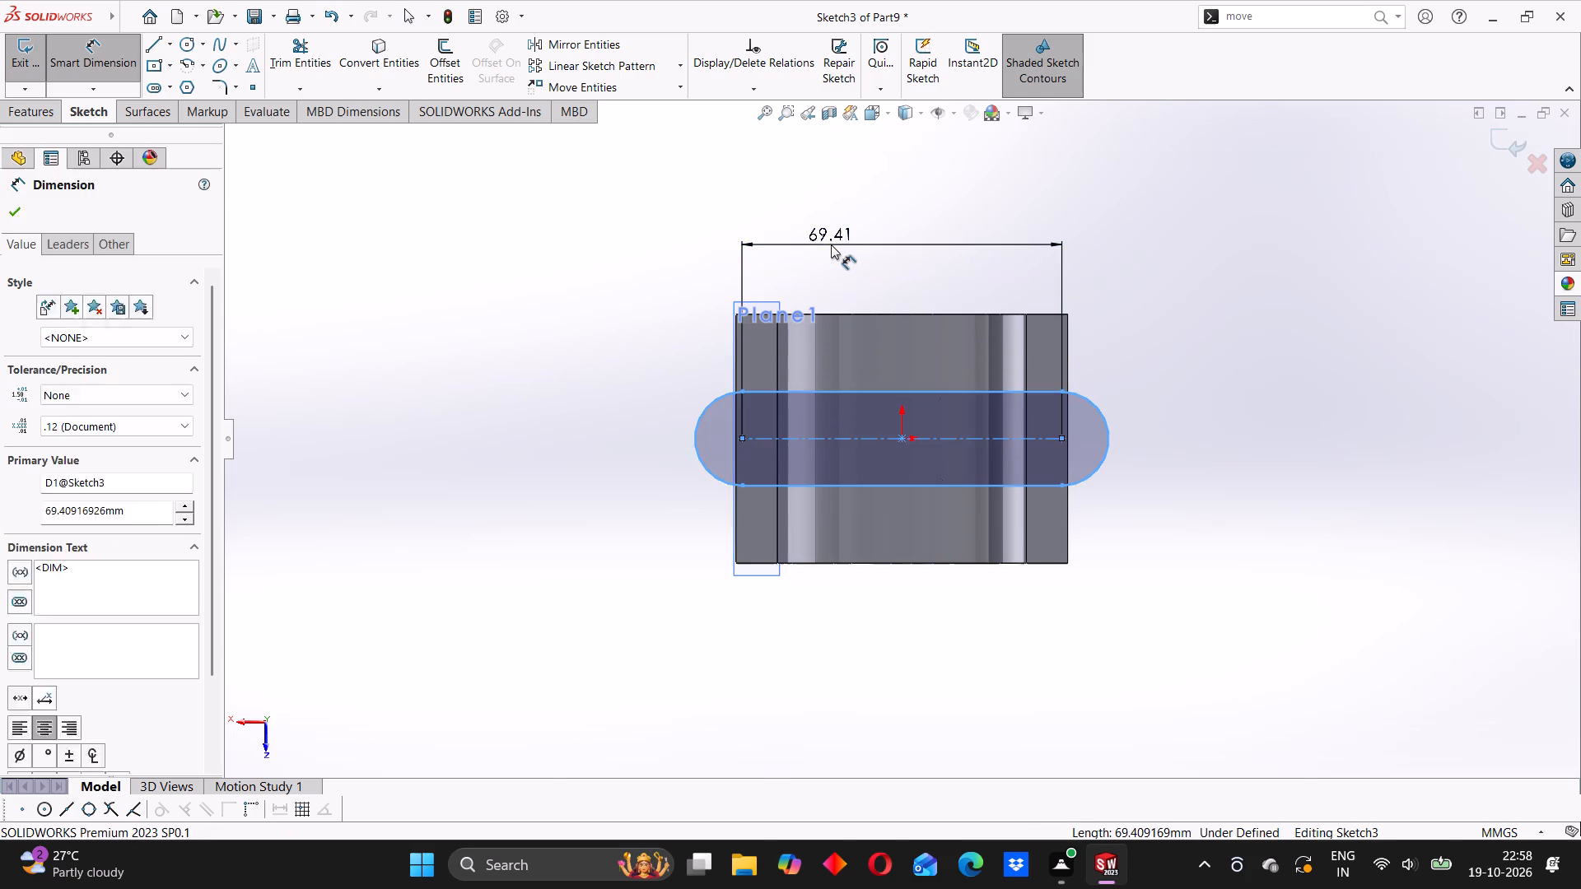
text(76)
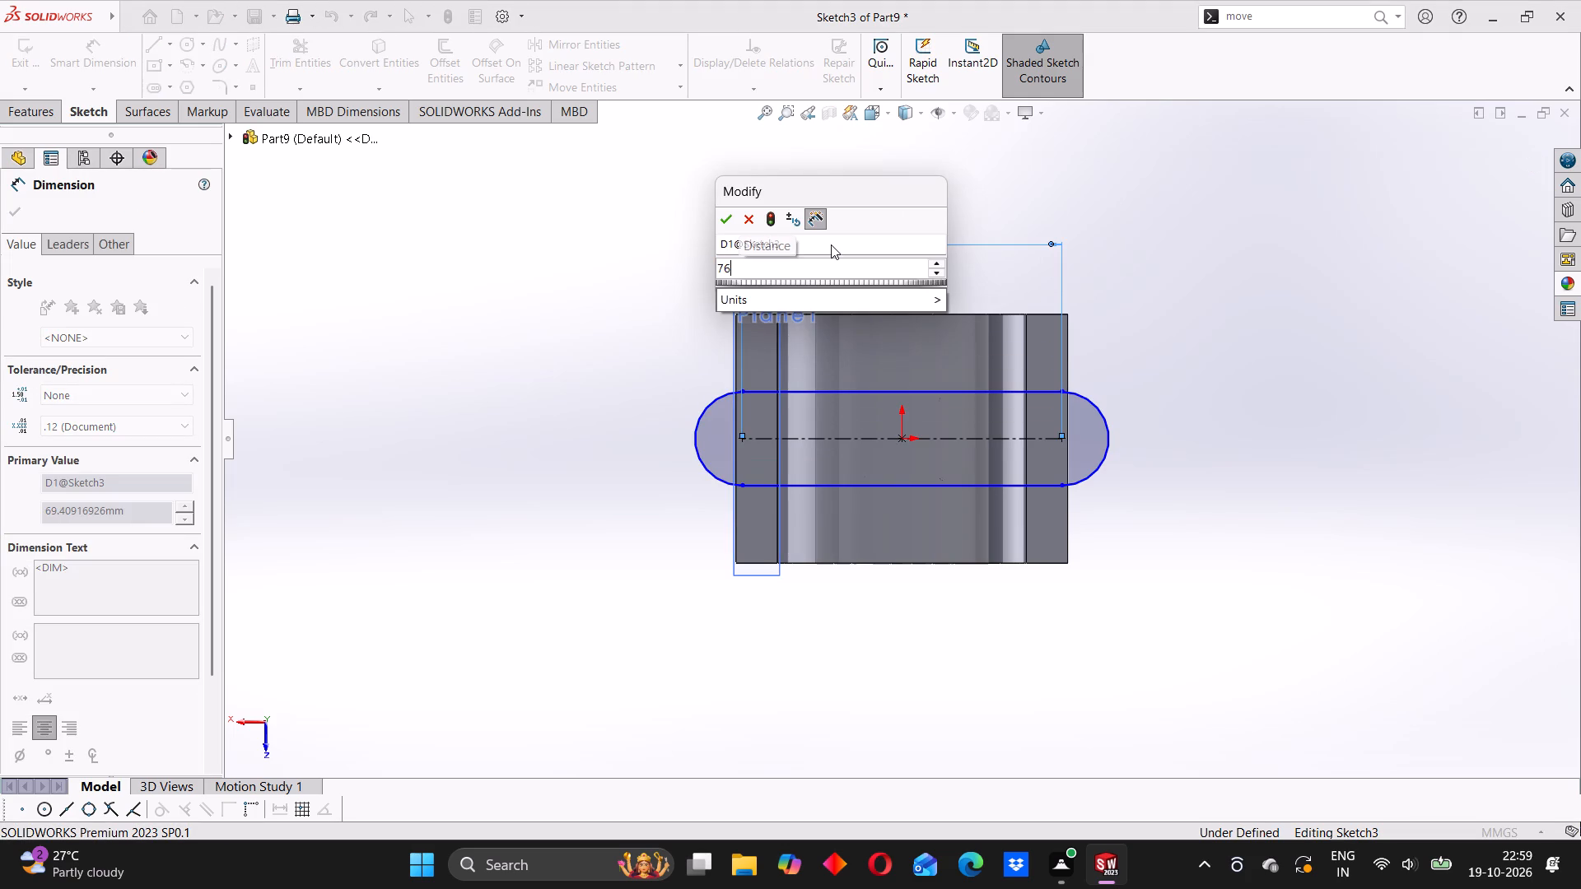
key(Return)
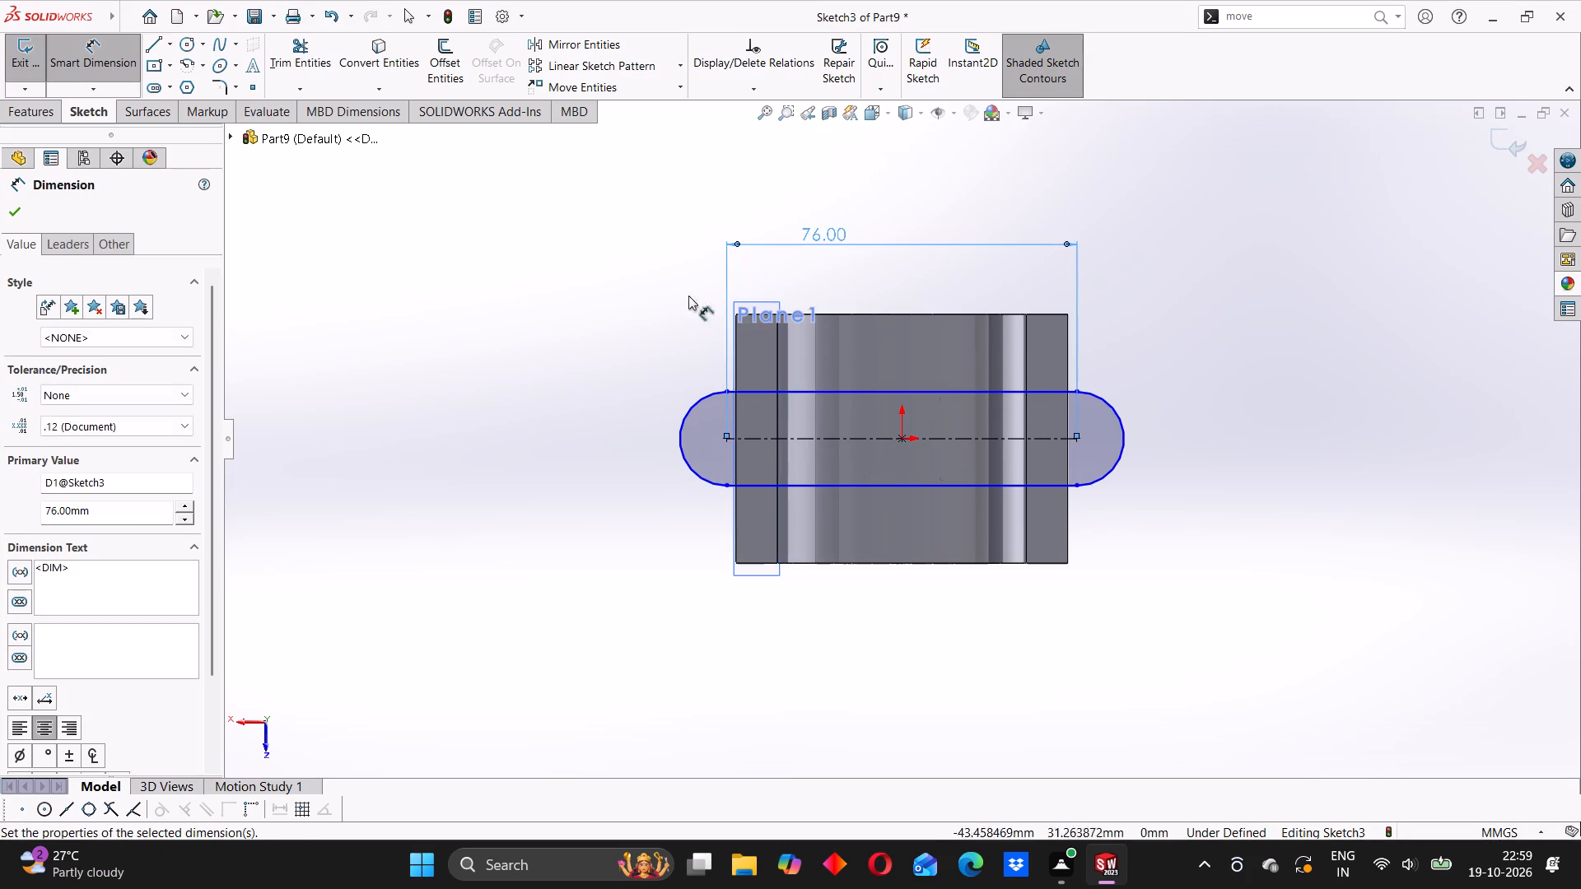
click(655, 295)
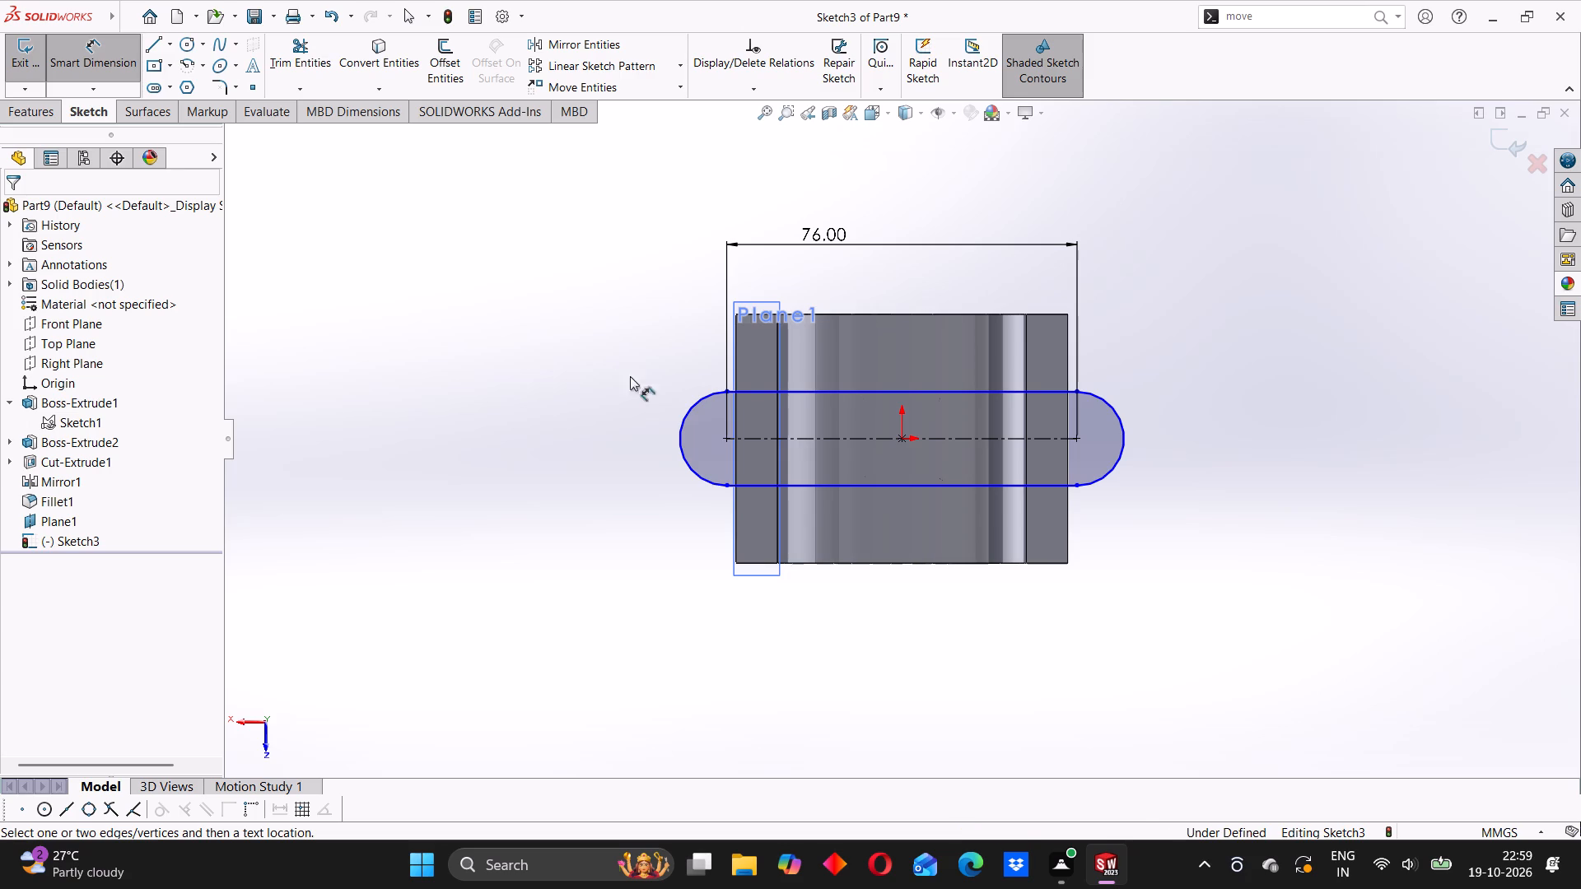
click(1126, 431)
click(1187, 381)
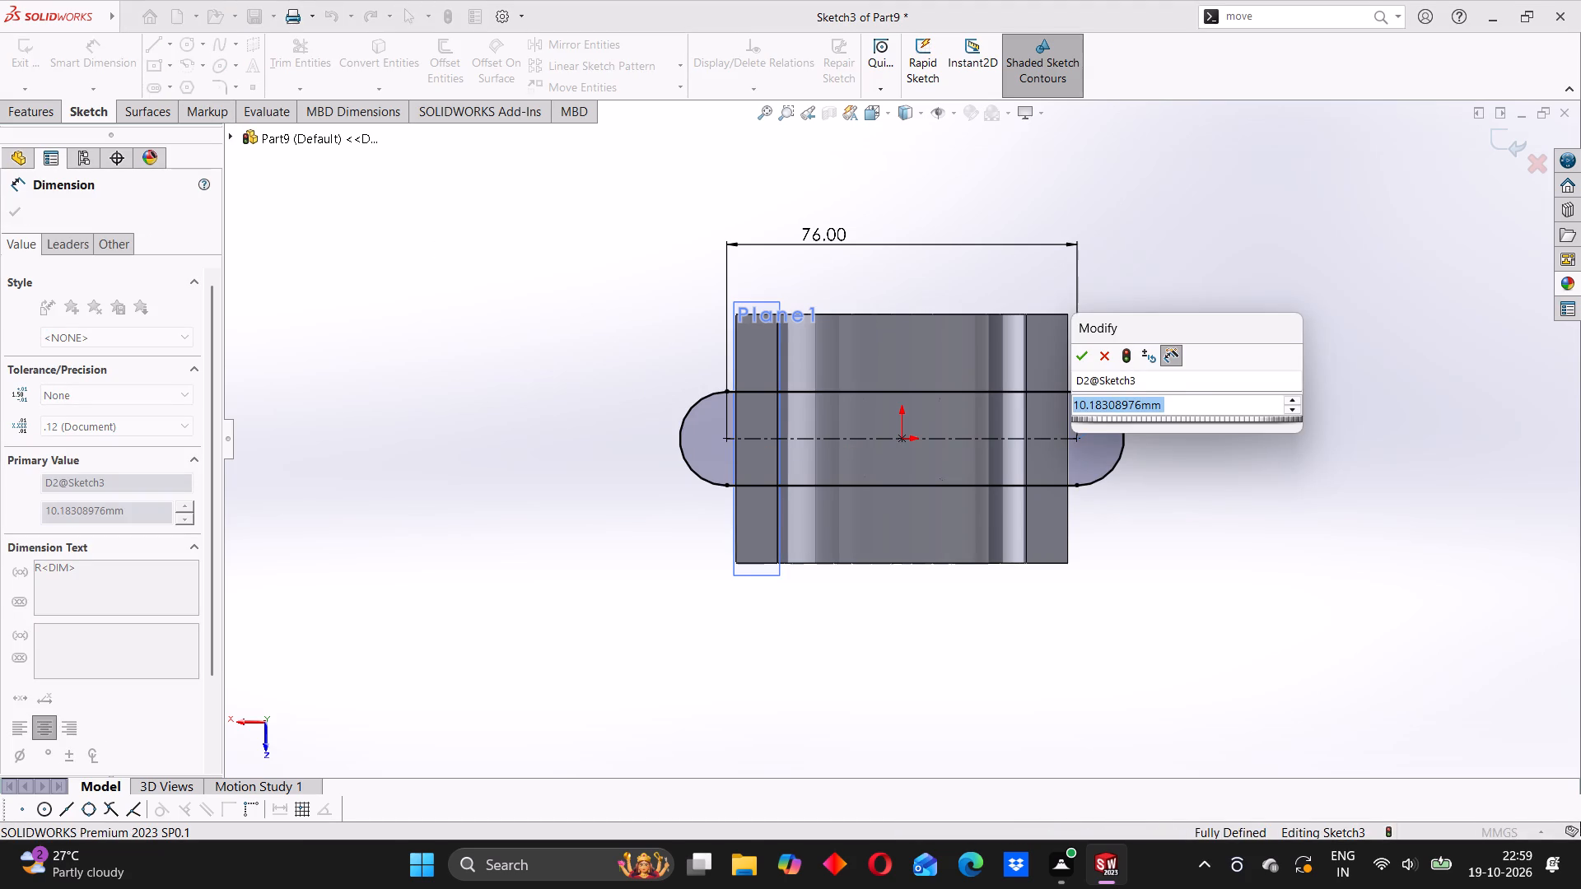
key(9)
key(Return)
click(1168, 419)
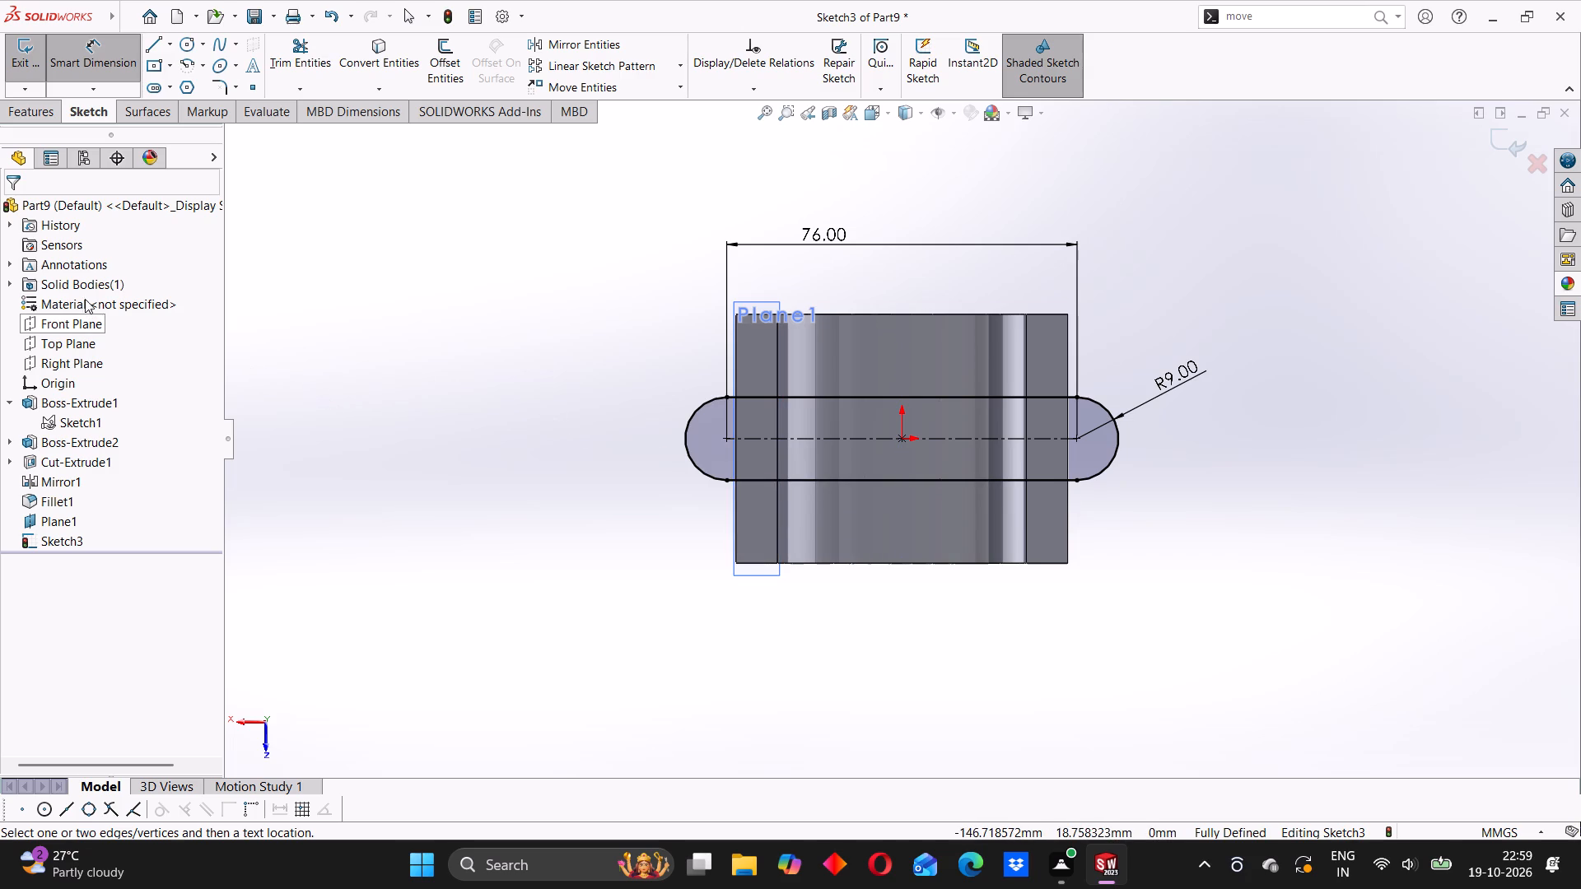
Extrude the slot sketch from Plane1 up to the half-ring's flat end face, merging the result.
click(50, 128)
click(50, 115)
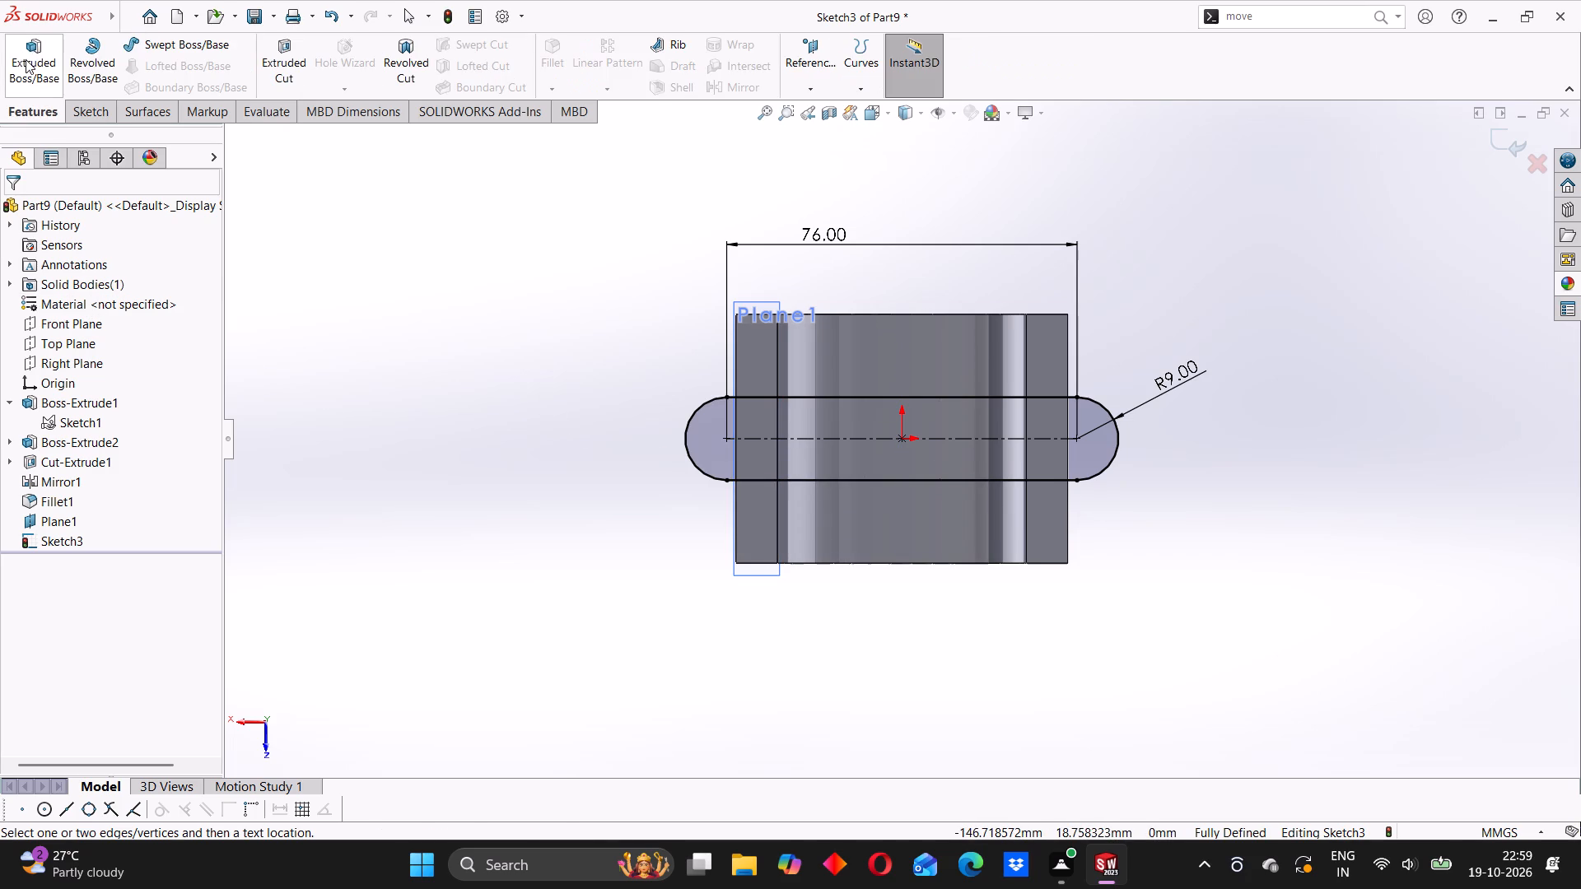
click(26, 59)
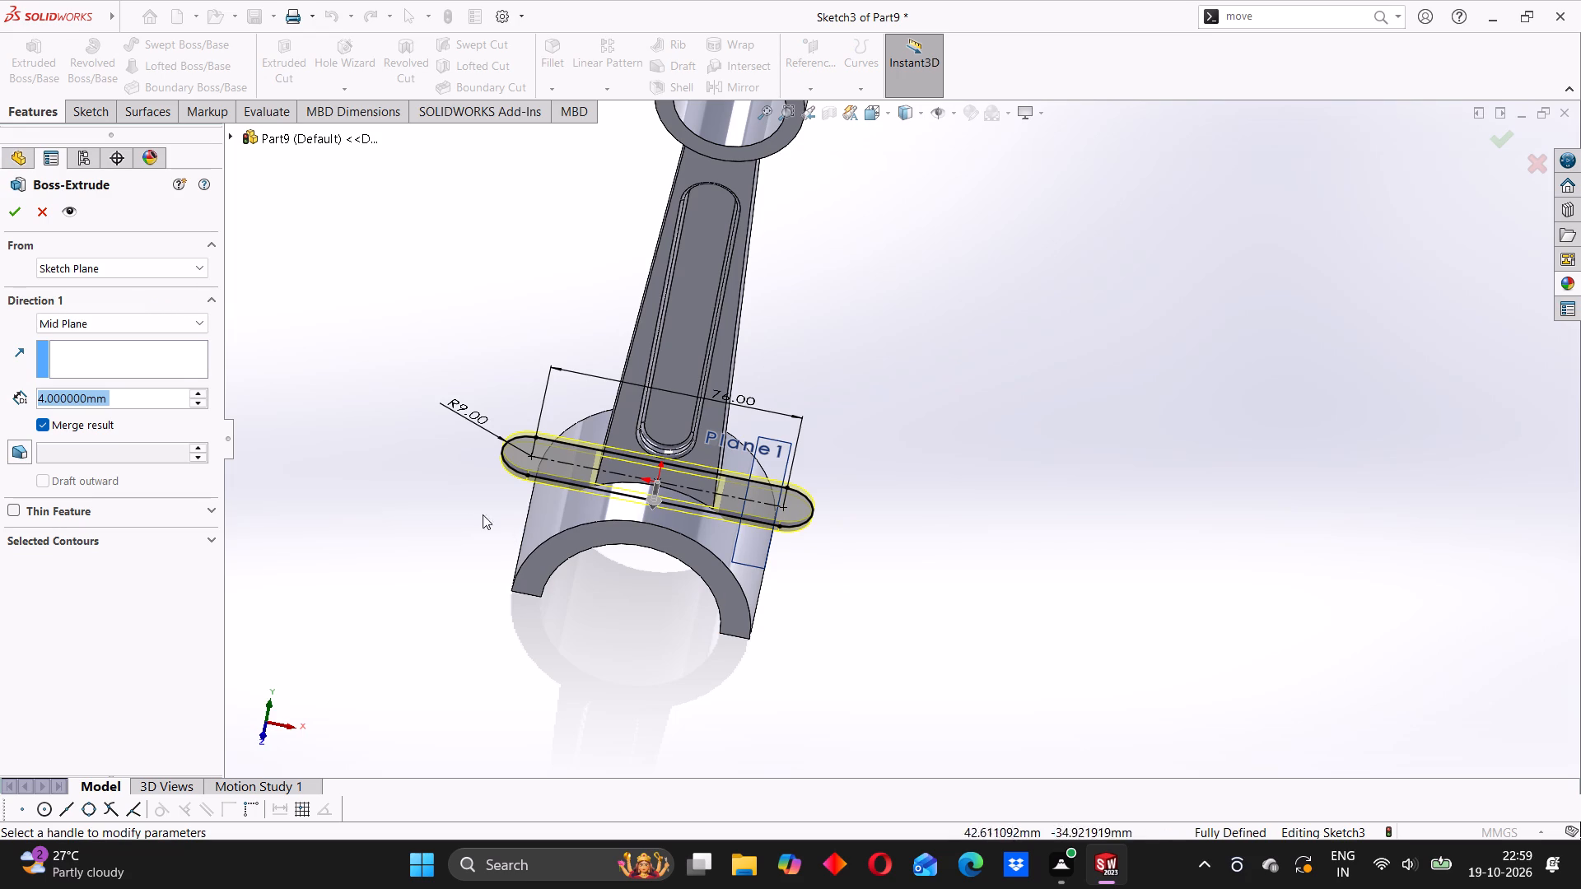
click(135, 326)
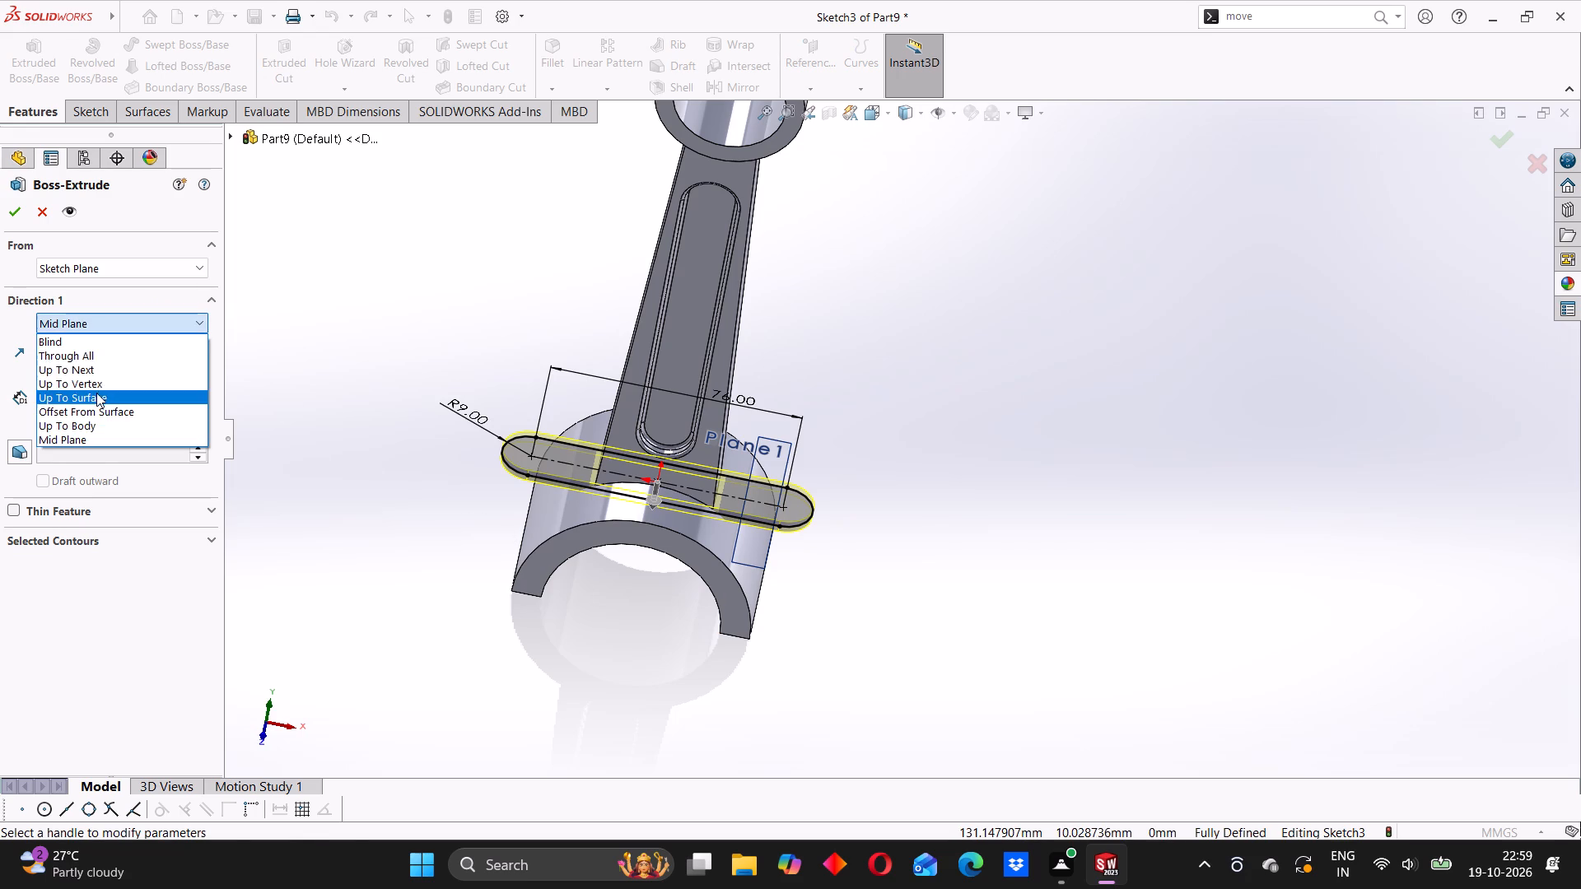
click(96, 393)
middle_drag(579, 580, 698, 499)
scroll(495, 587, down, 1)
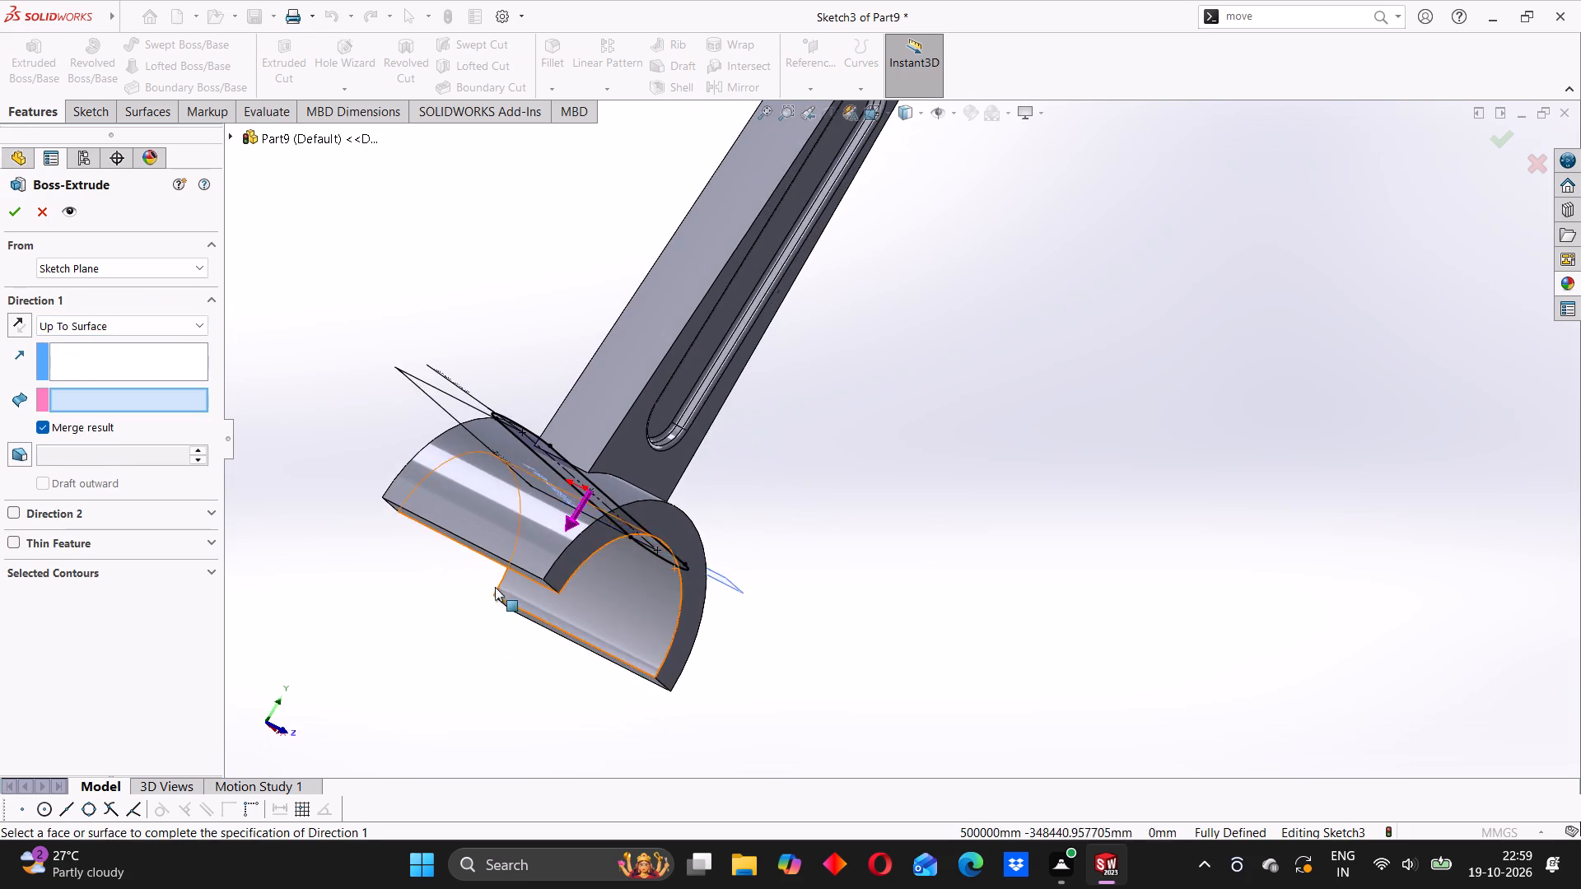
middle_drag(513, 583, 567, 540)
scroll(536, 589, down, 5)
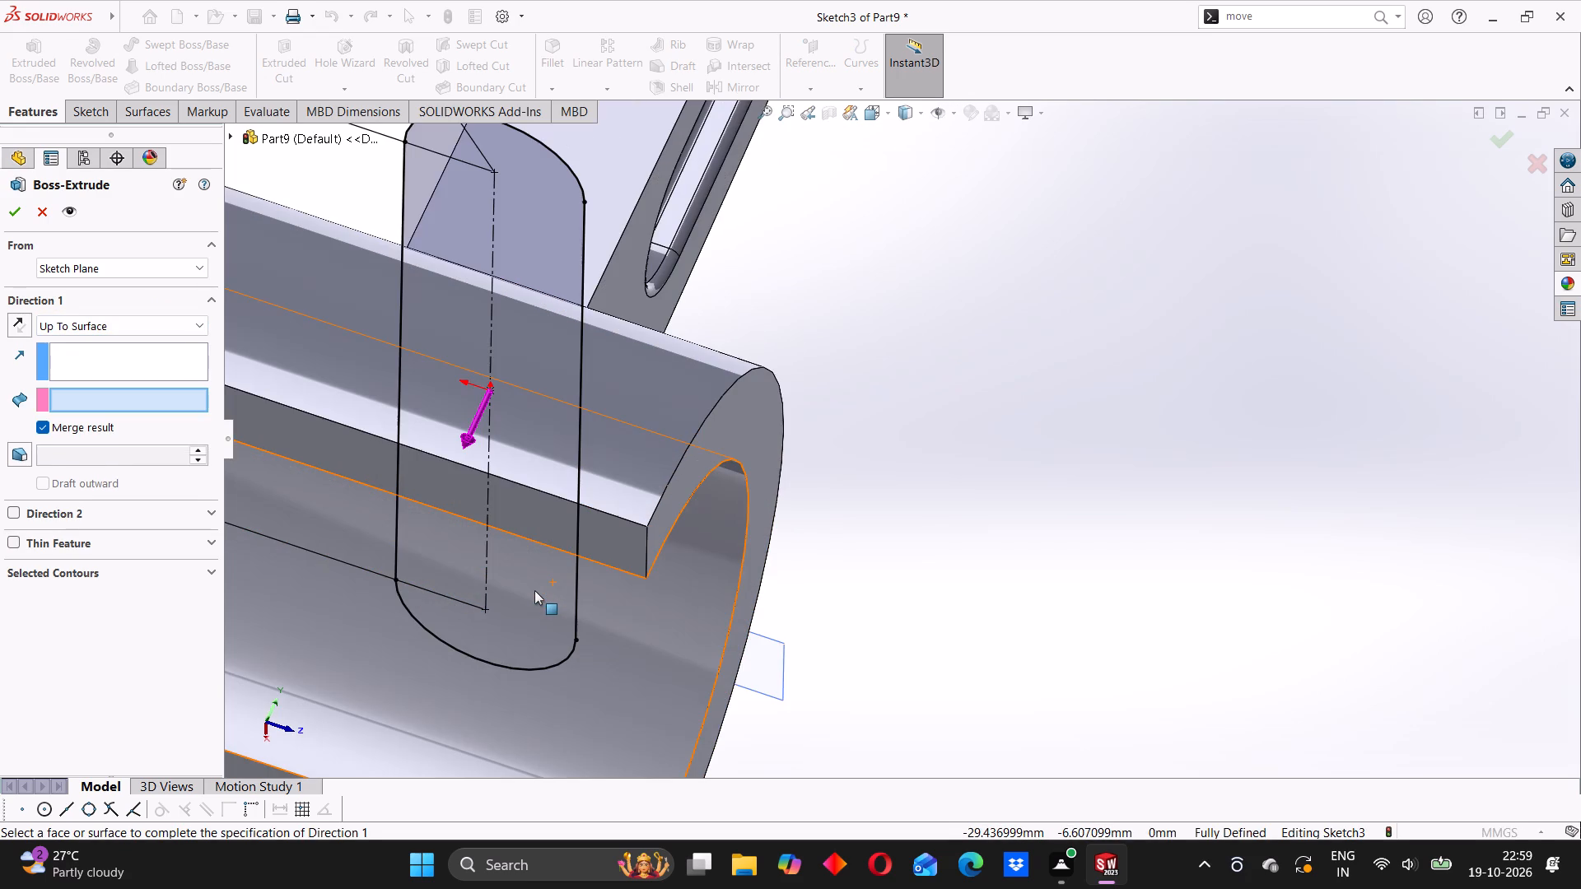
scroll(548, 575, down, 1)
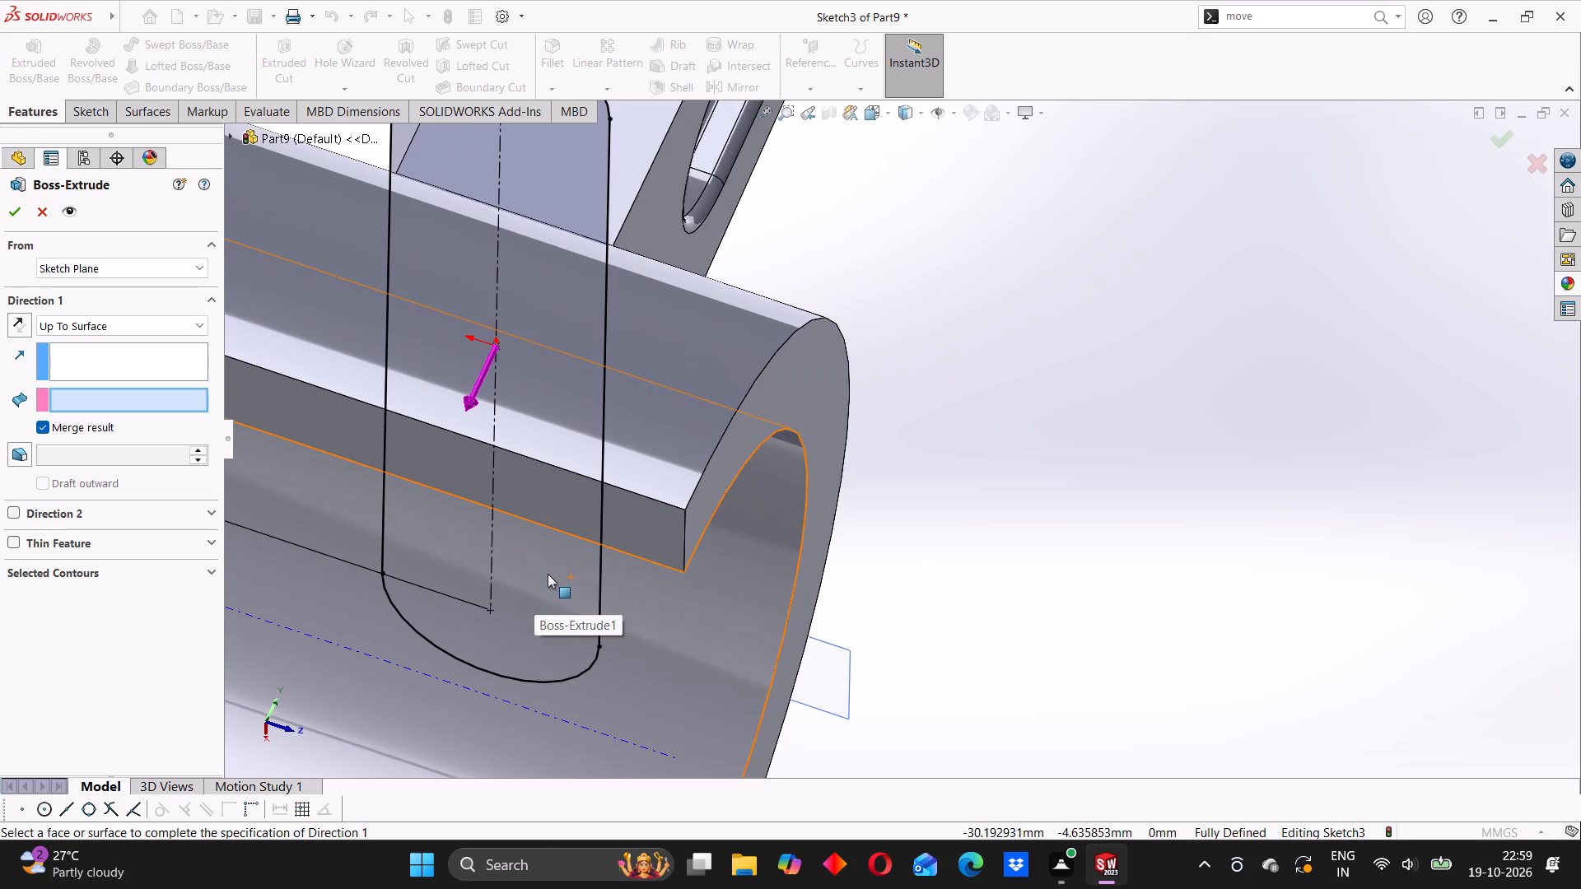
click(650, 519)
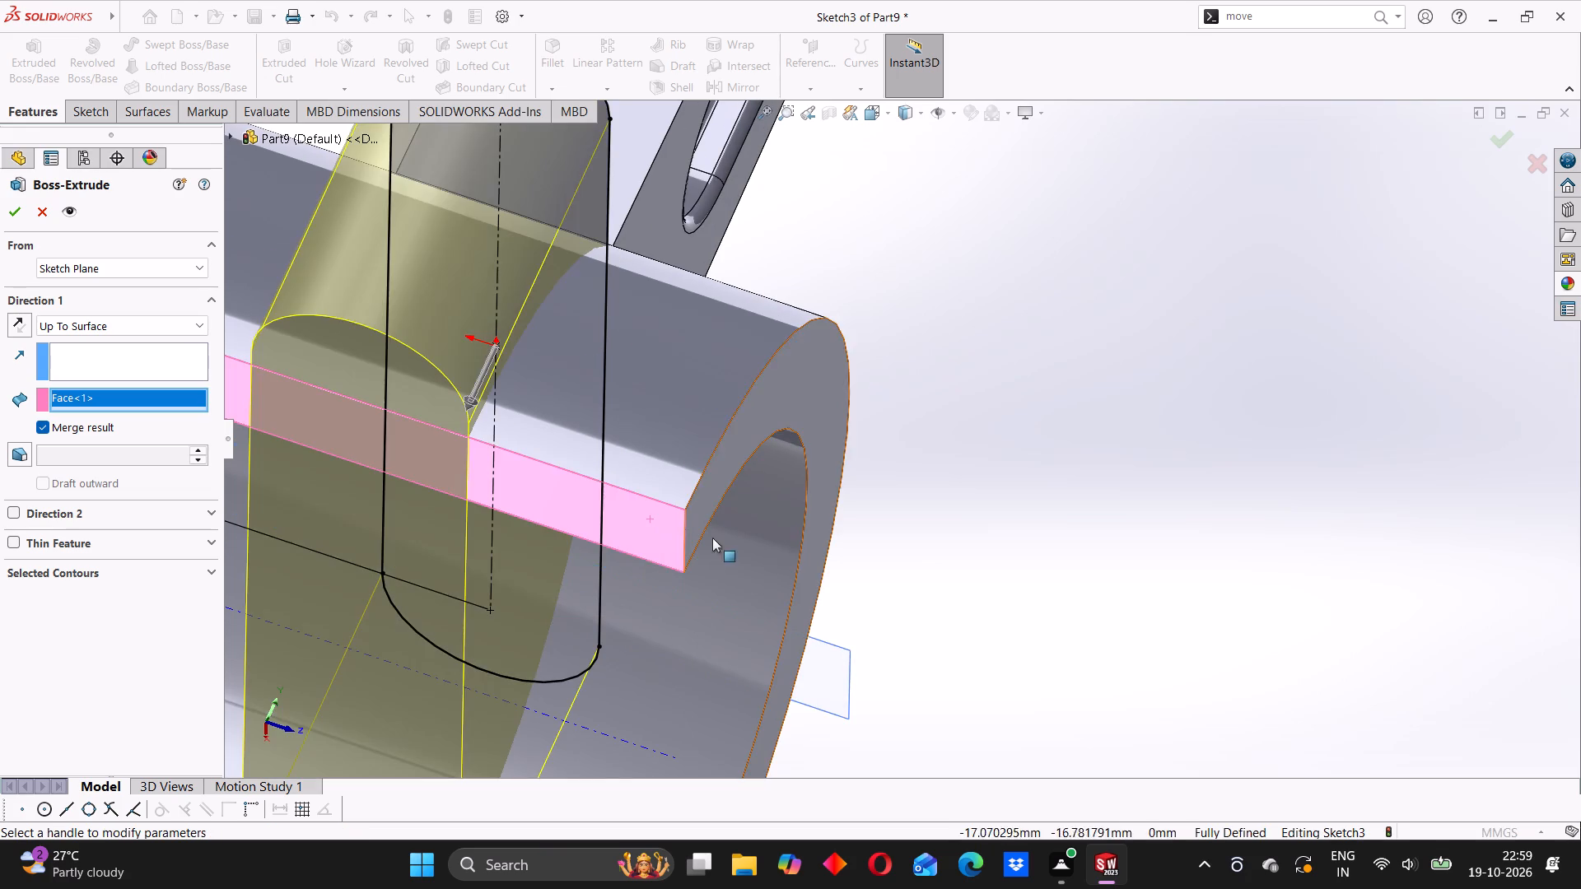
scroll(778, 553, up, 6)
middle_drag(966, 445, 799, 500)
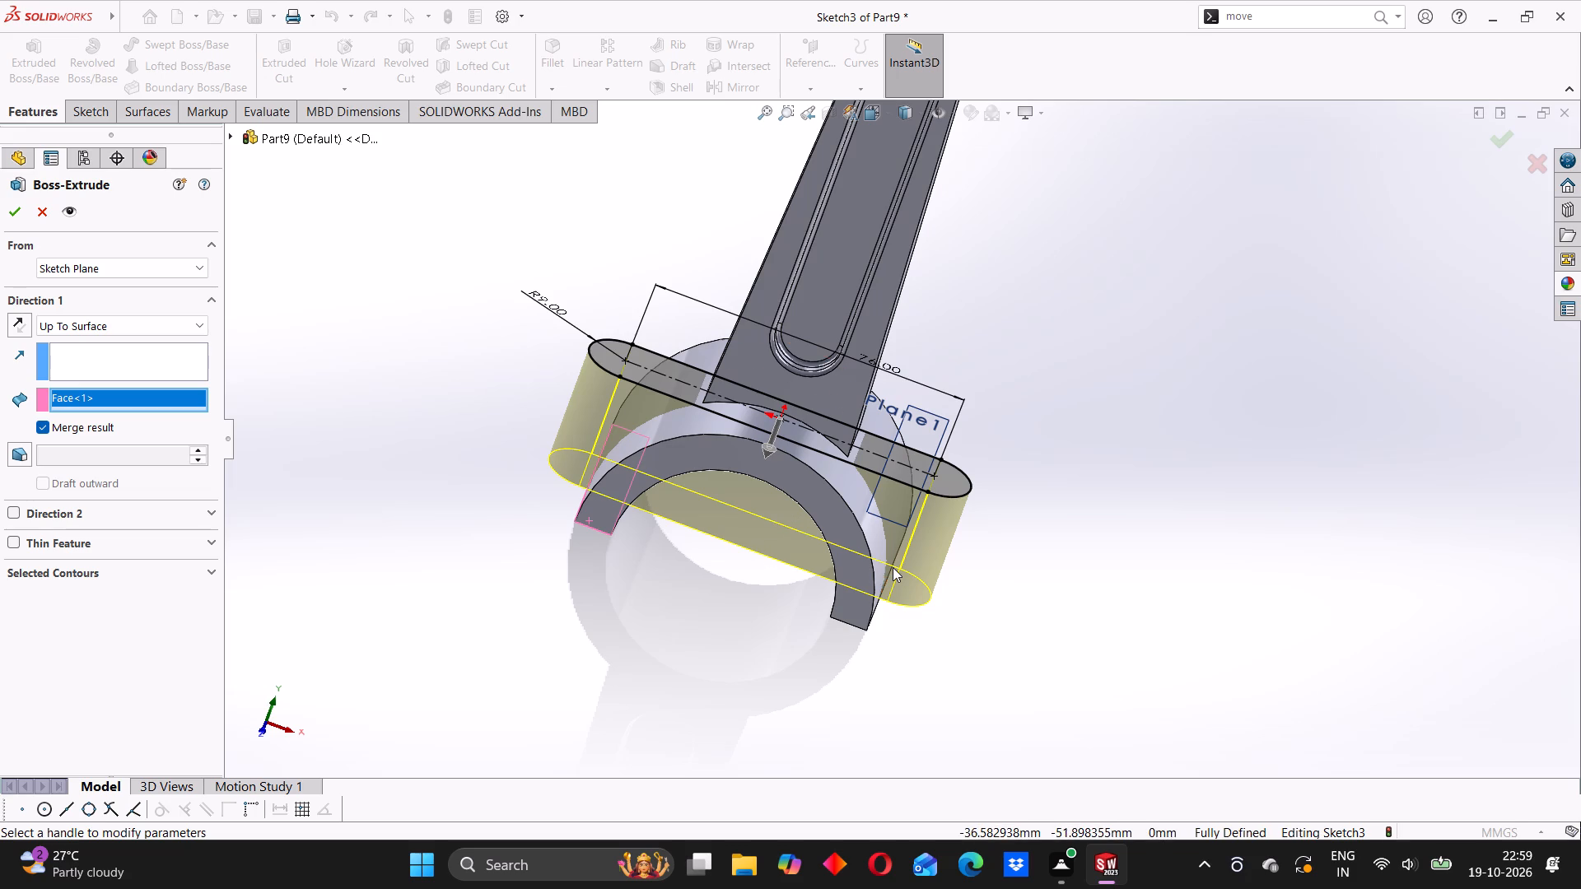
scroll(886, 575, down, 3)
middle_drag(852, 558, 902, 514)
scroll(749, 533, up, 2)
middle_drag(729, 515, 762, 495)
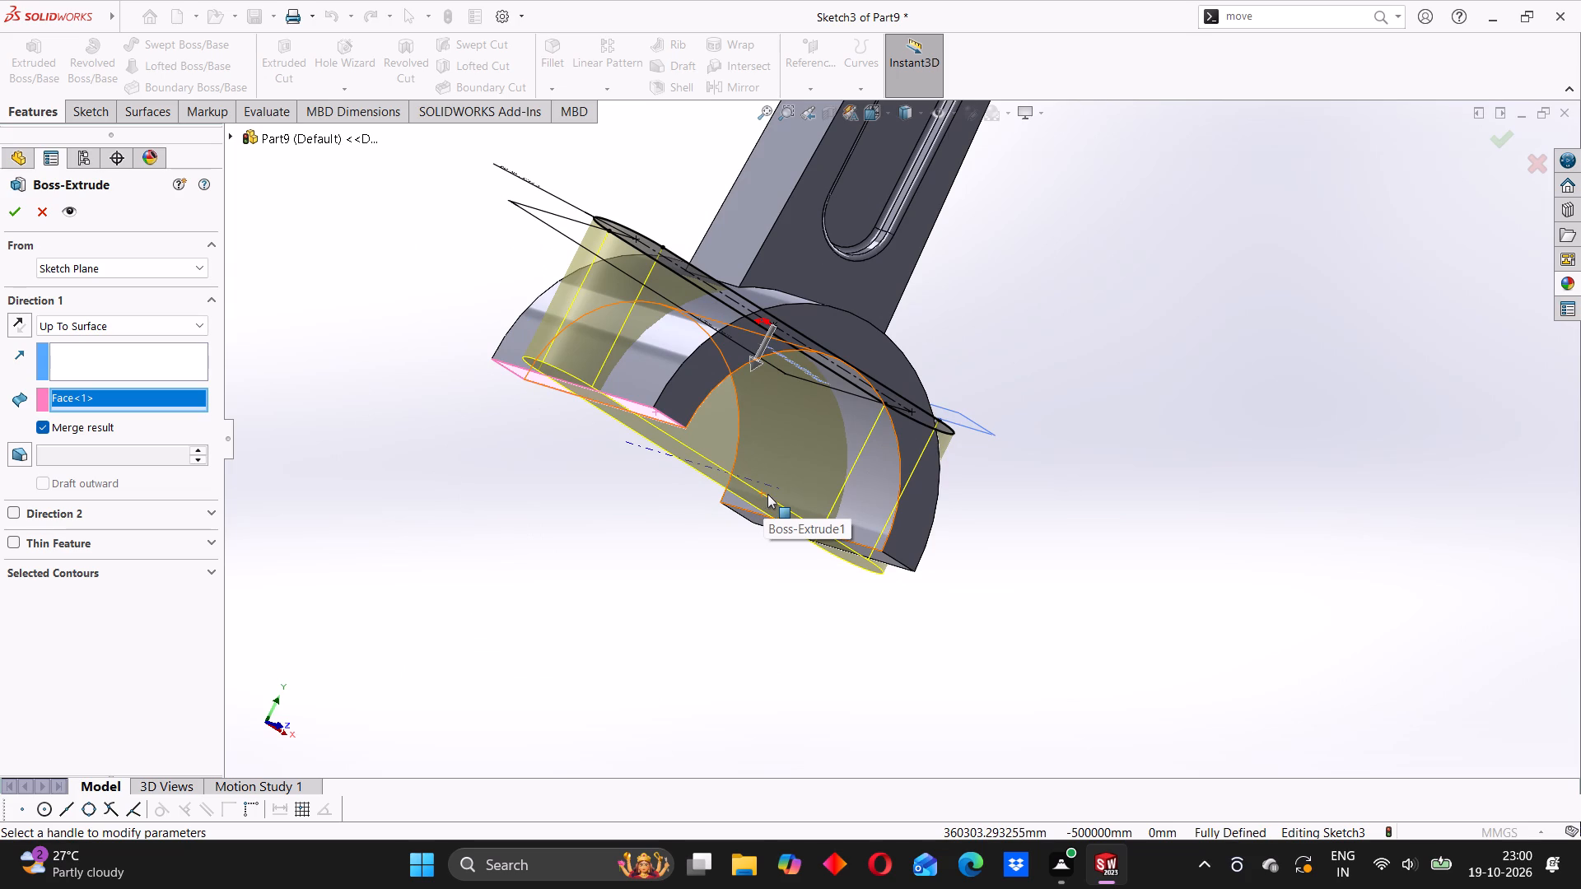
scroll(783, 428, up, 3)
scroll(754, 405, down, 2)
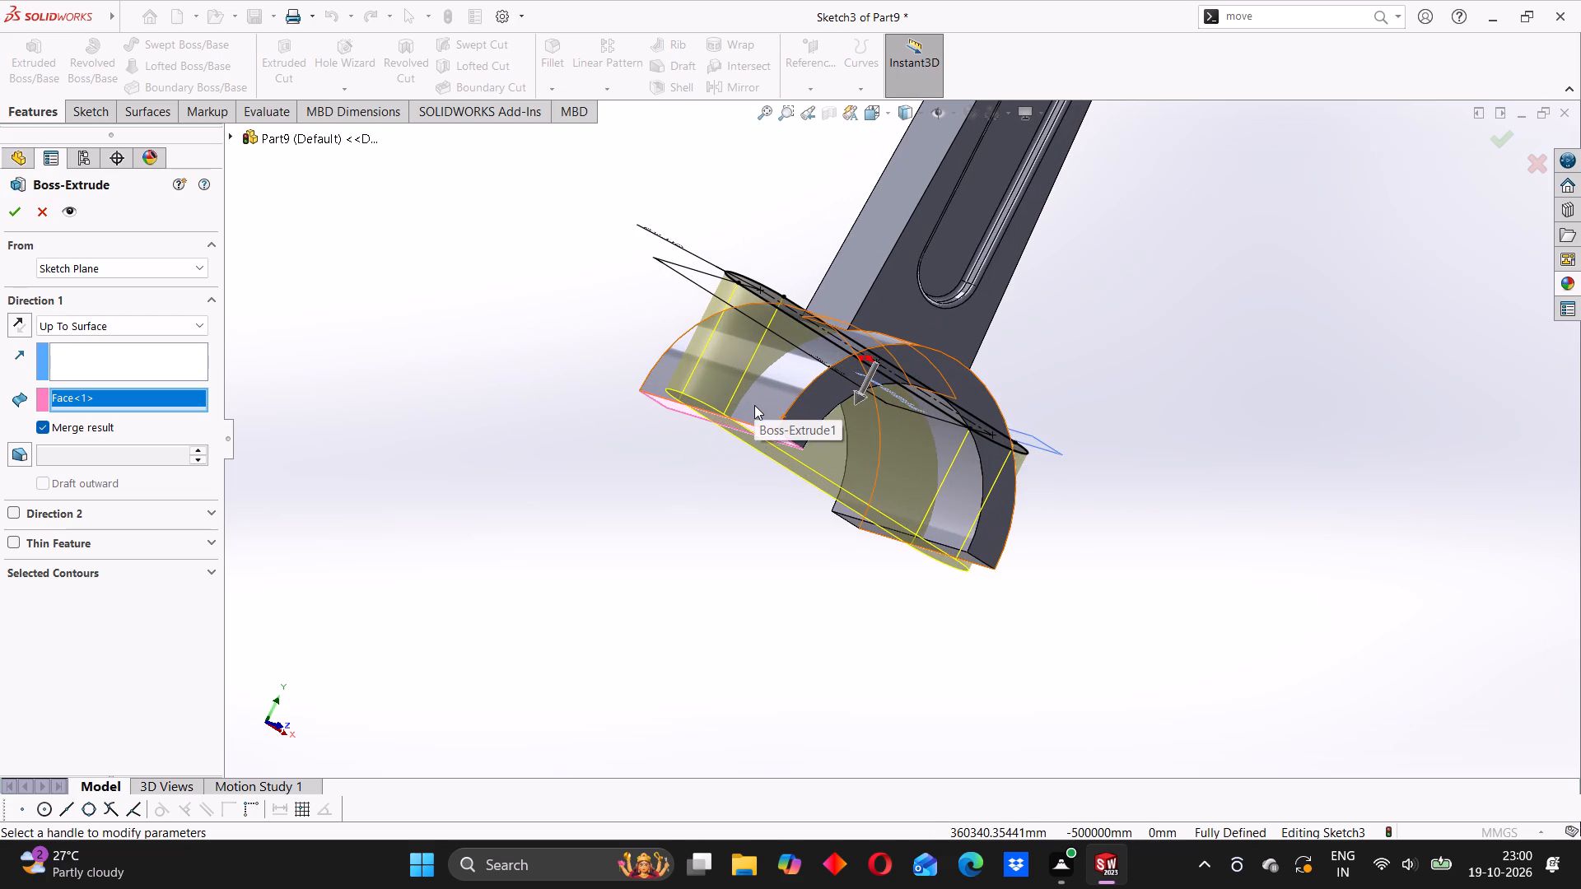
scroll(754, 404, down, 1)
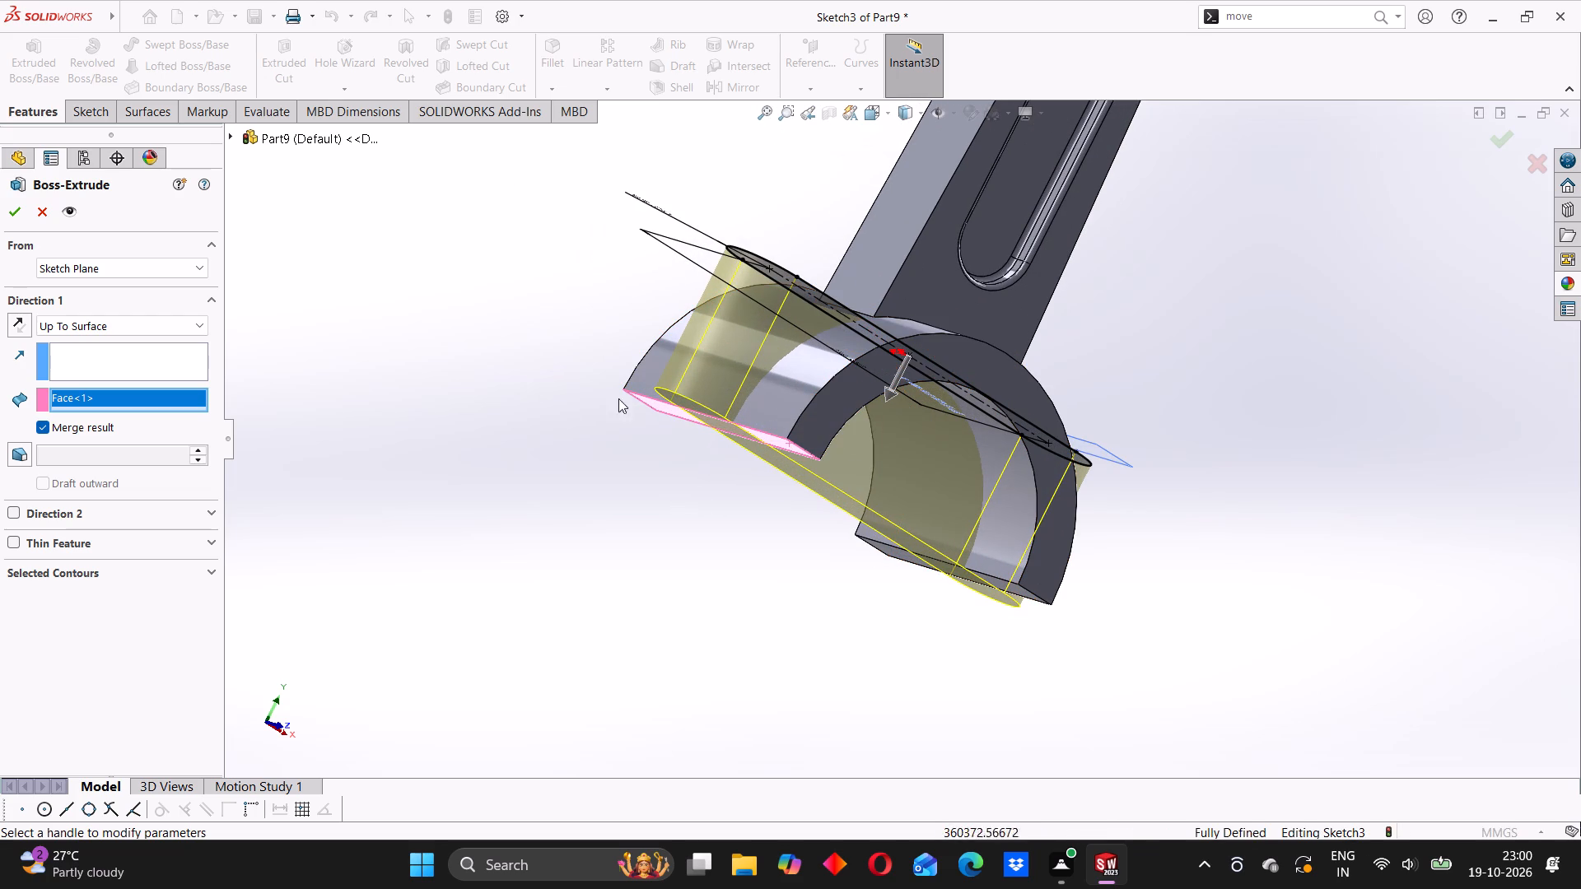
click(18, 205)
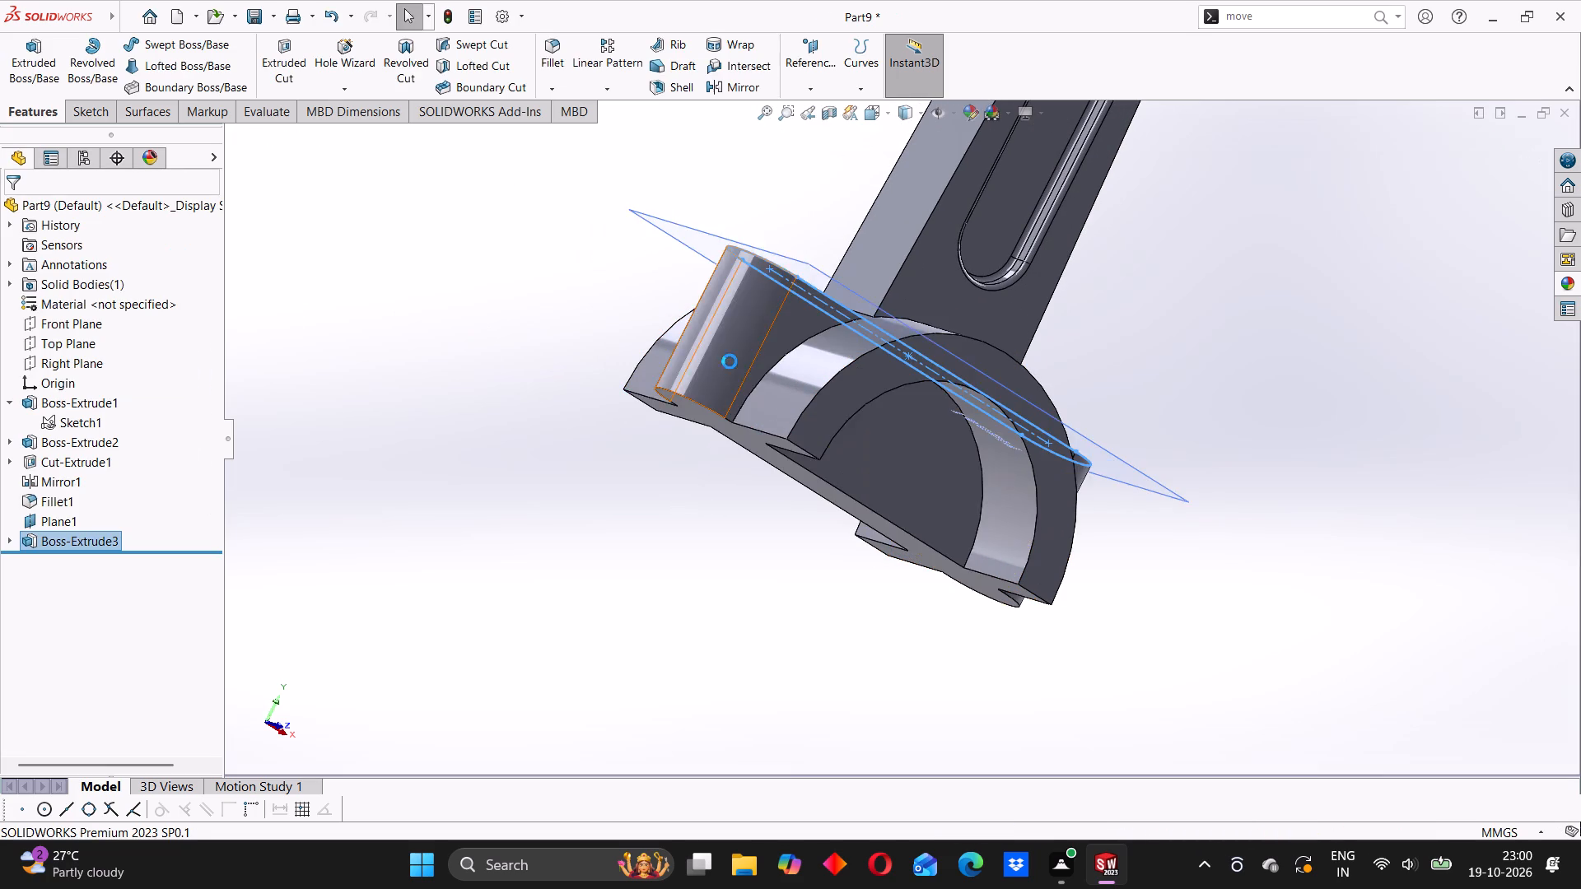
Open a sketch on the half-disc face blocking the big-end bore and convert the face's outline into sketch entities.
middle_drag(730, 361, 726, 459)
click(660, 482)
scroll(823, 365, down, 2)
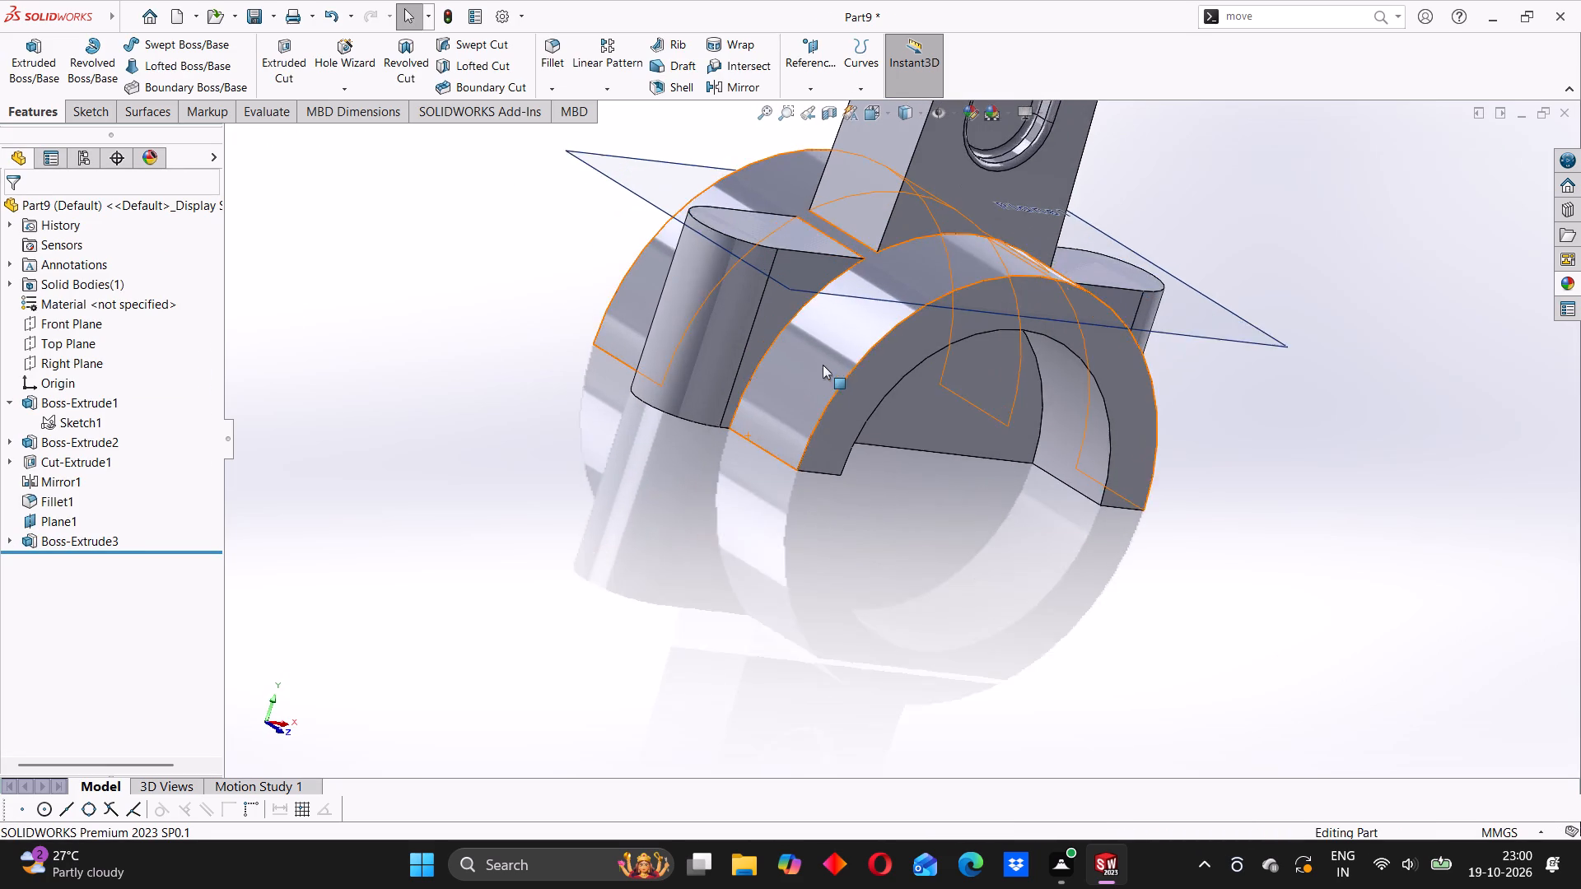
scroll(856, 435, up, 2)
middle_drag(910, 475, 860, 413)
scroll(910, 475, up, 1)
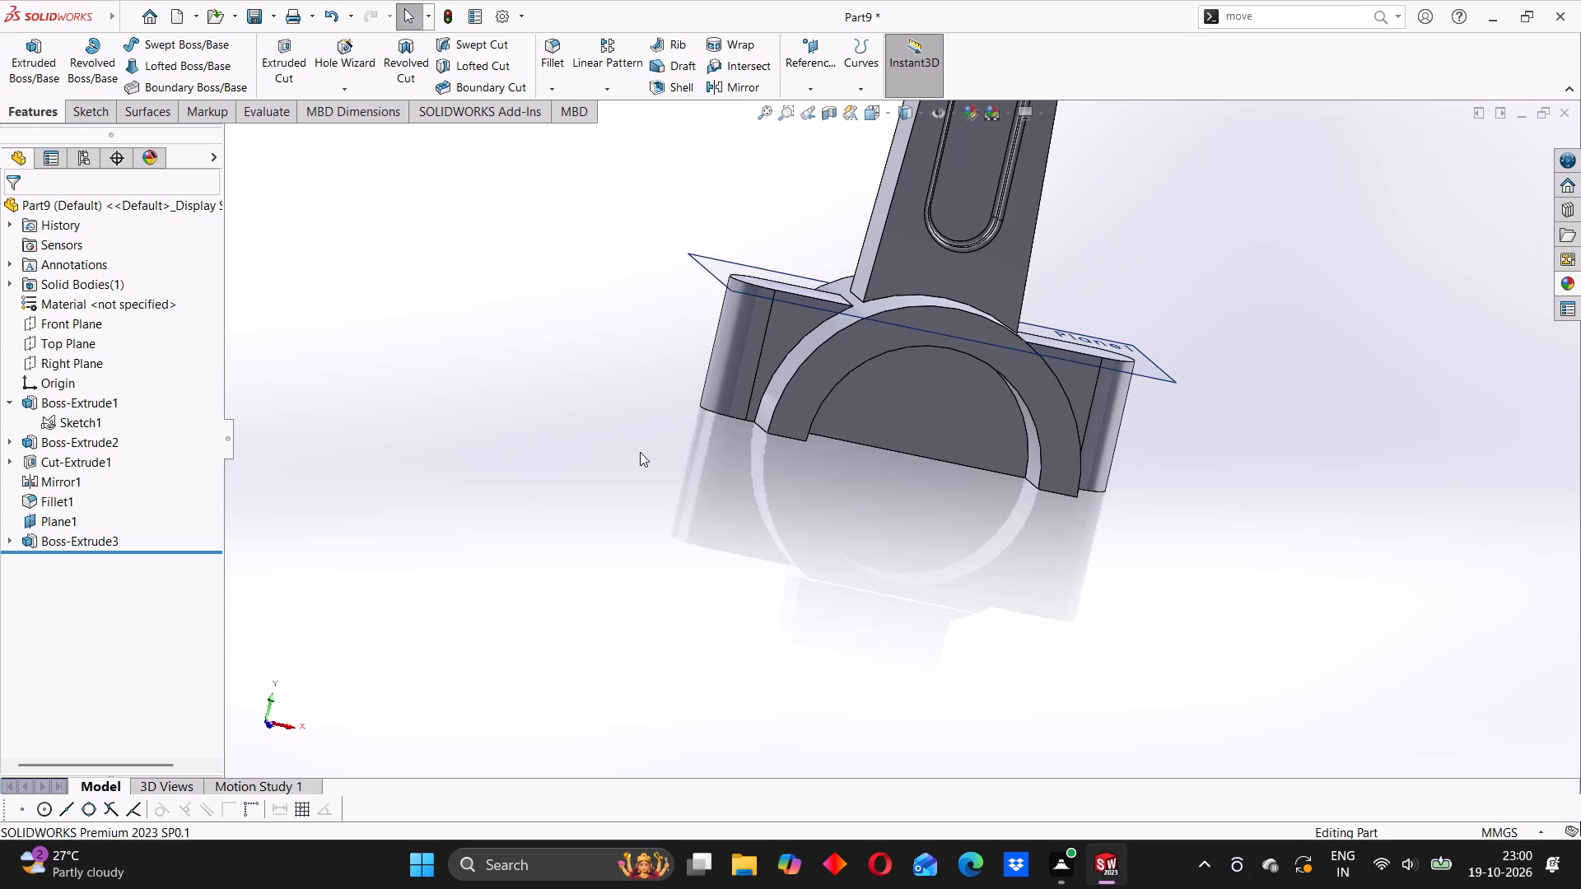
click(882, 410)
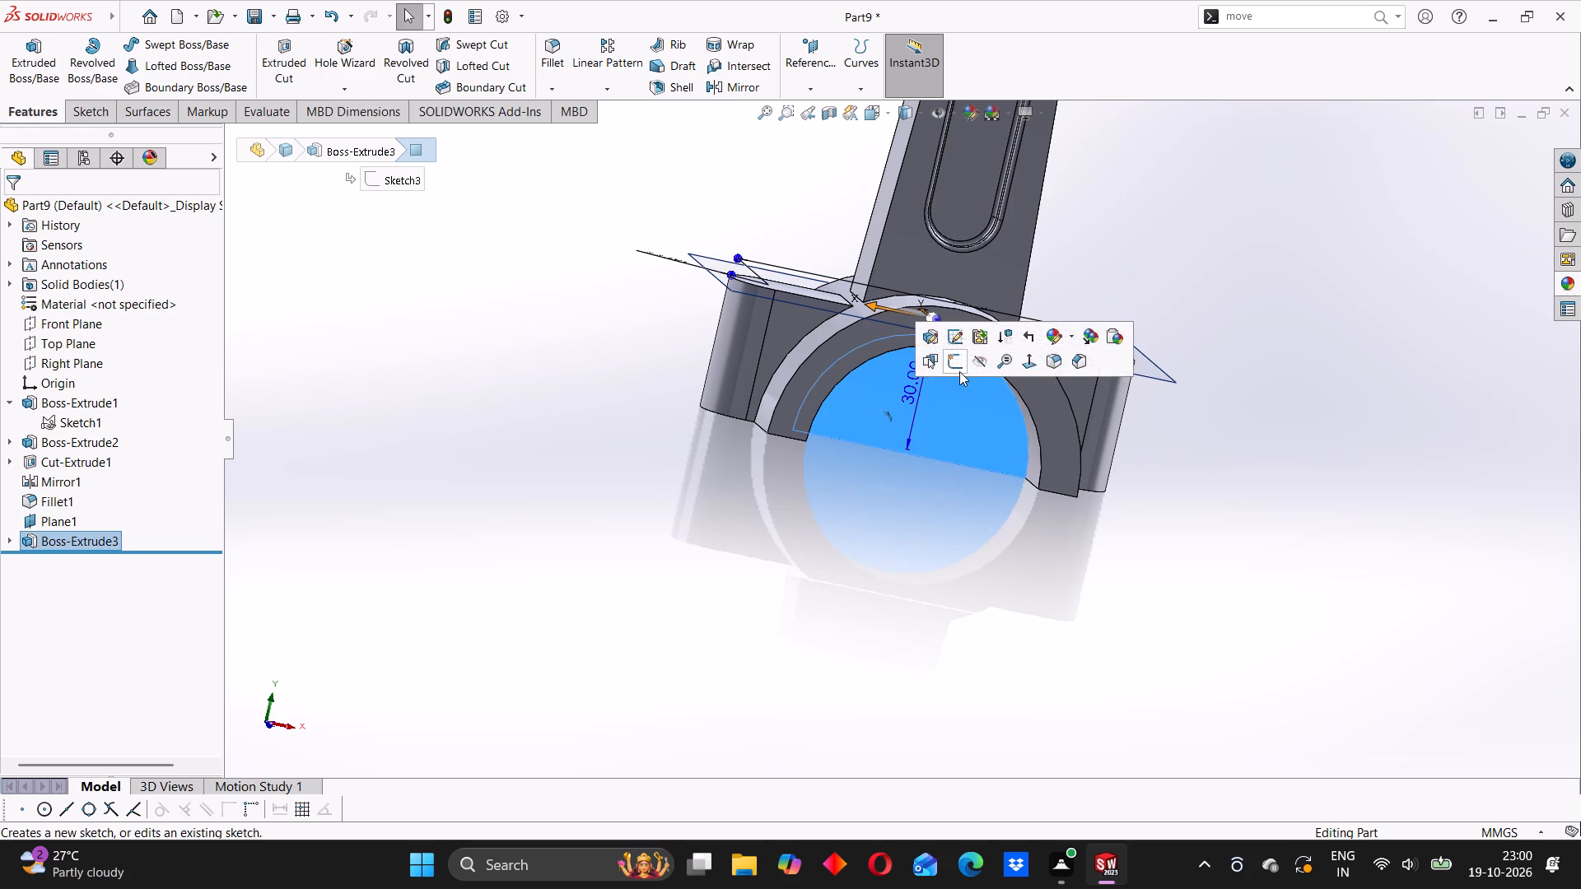
click(958, 365)
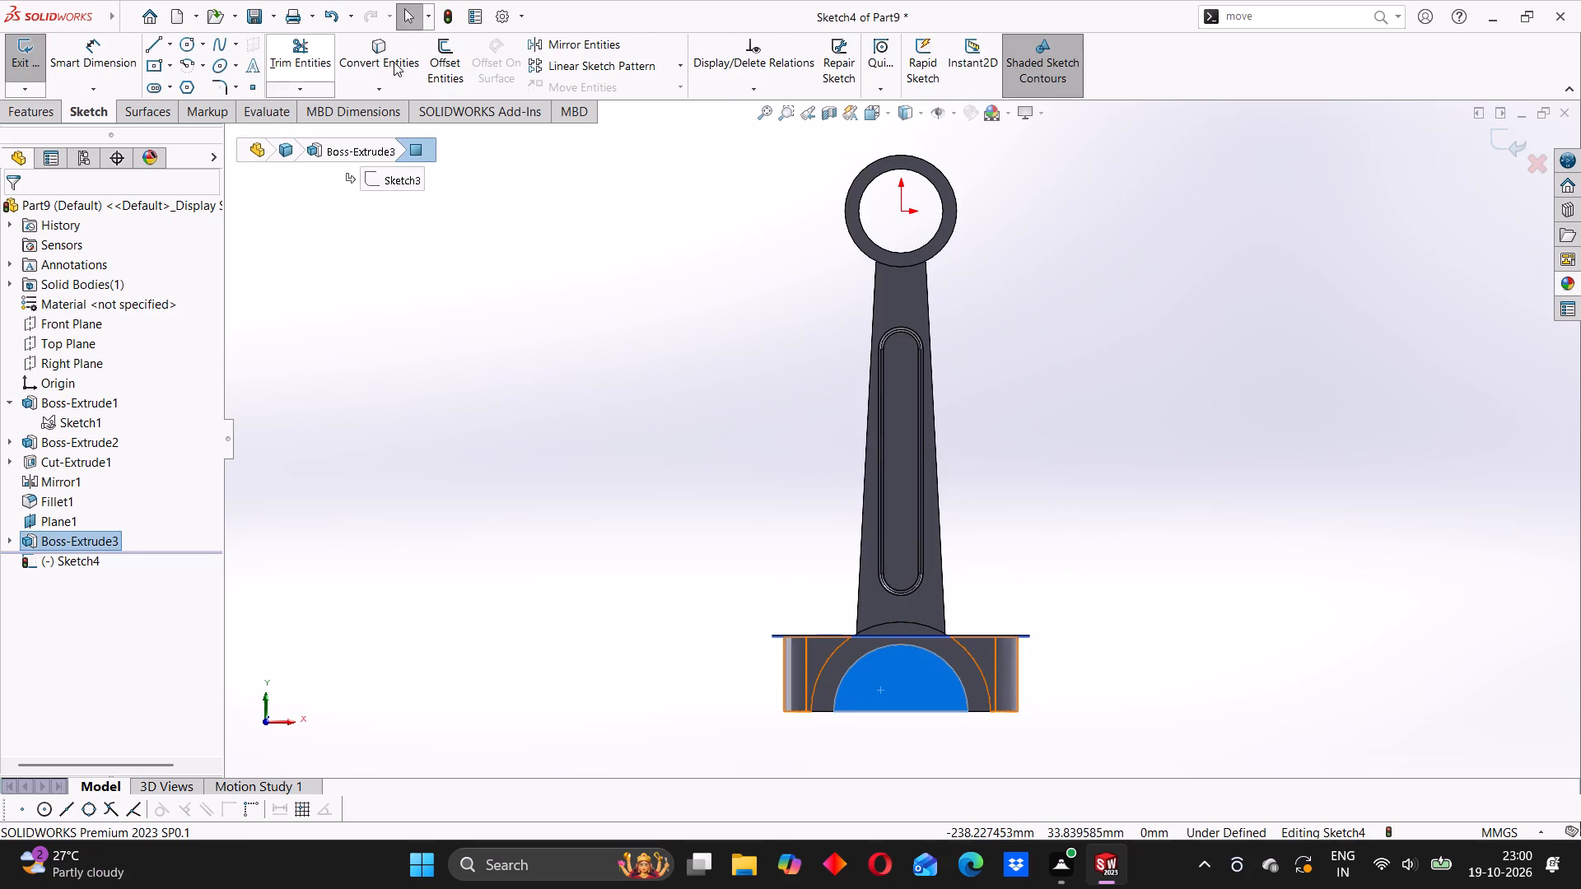
click(394, 61)
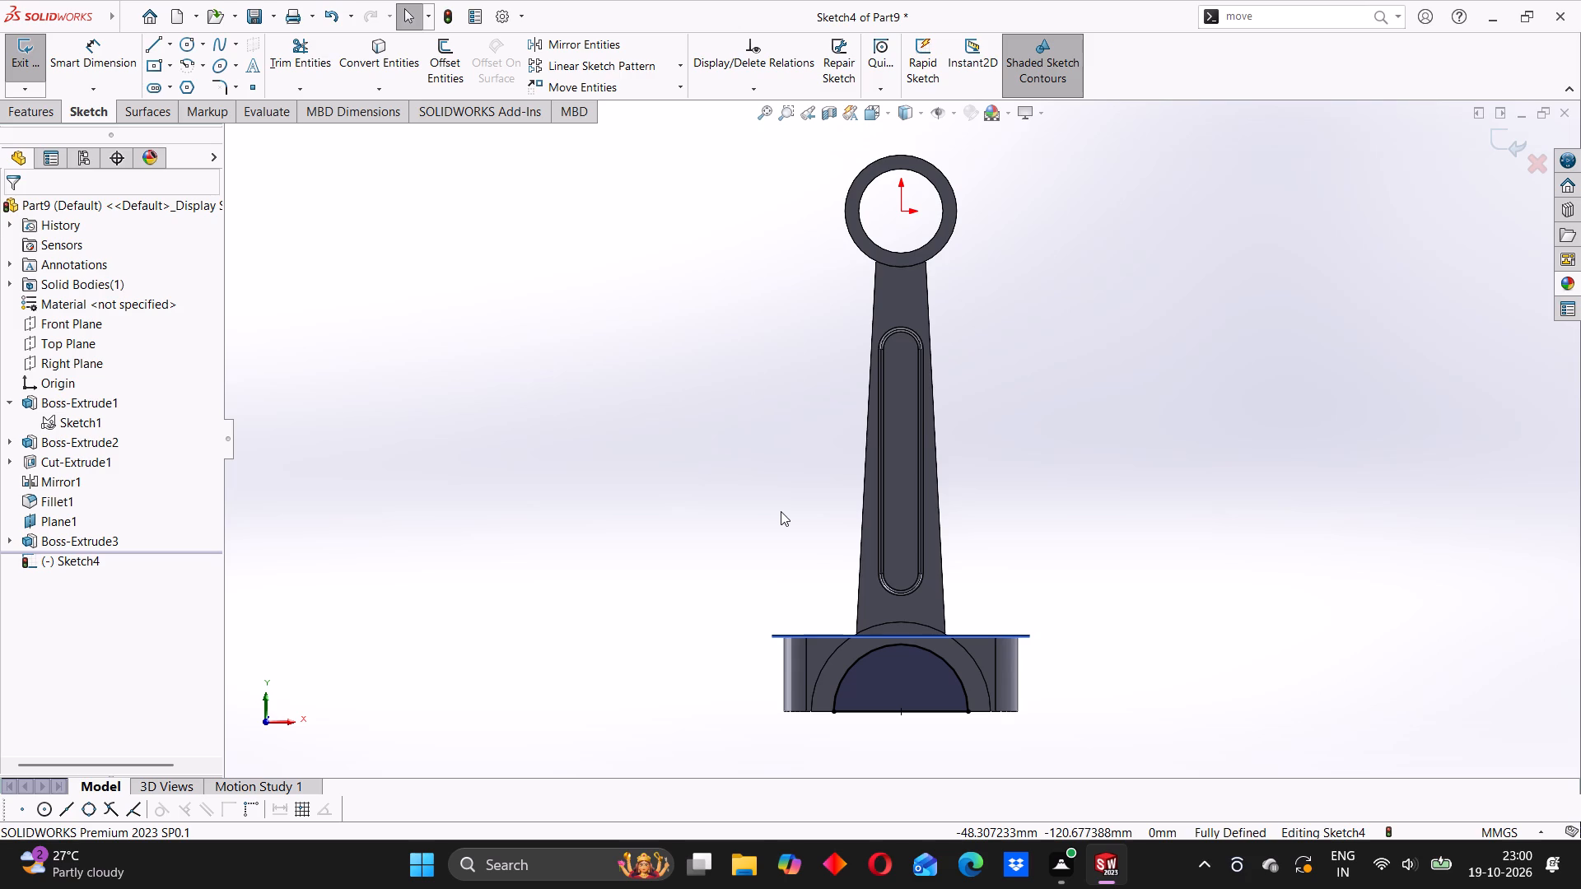
Cut the half-disc profile Through All - Both to clear the extruded material from the big-end bore.
click(40, 124)
click(45, 109)
click(300, 67)
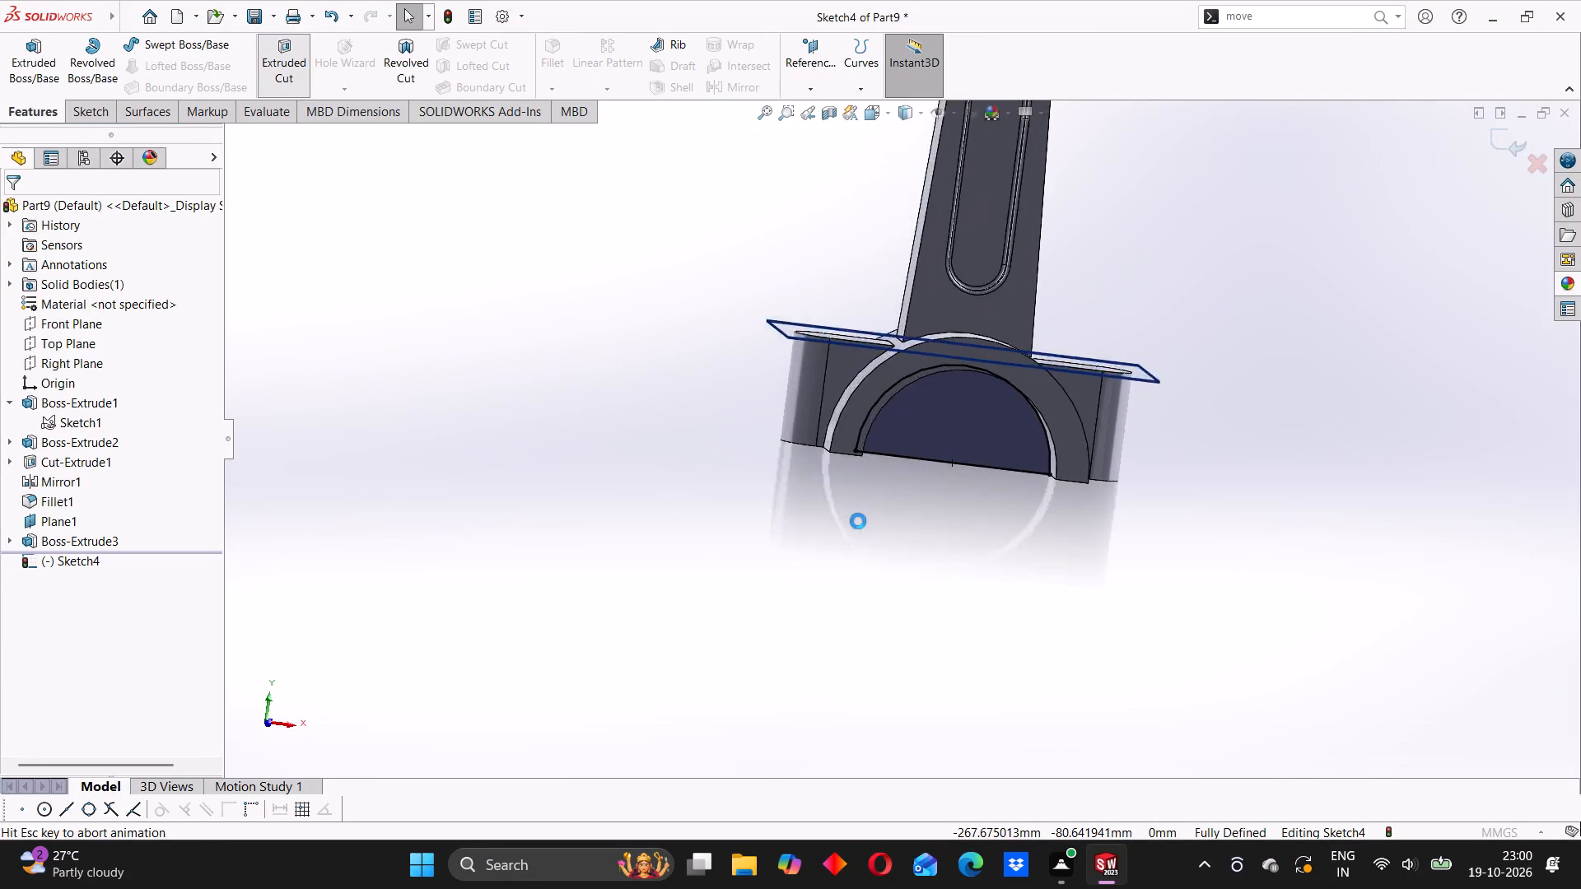
middle_drag(904, 483, 1035, 542)
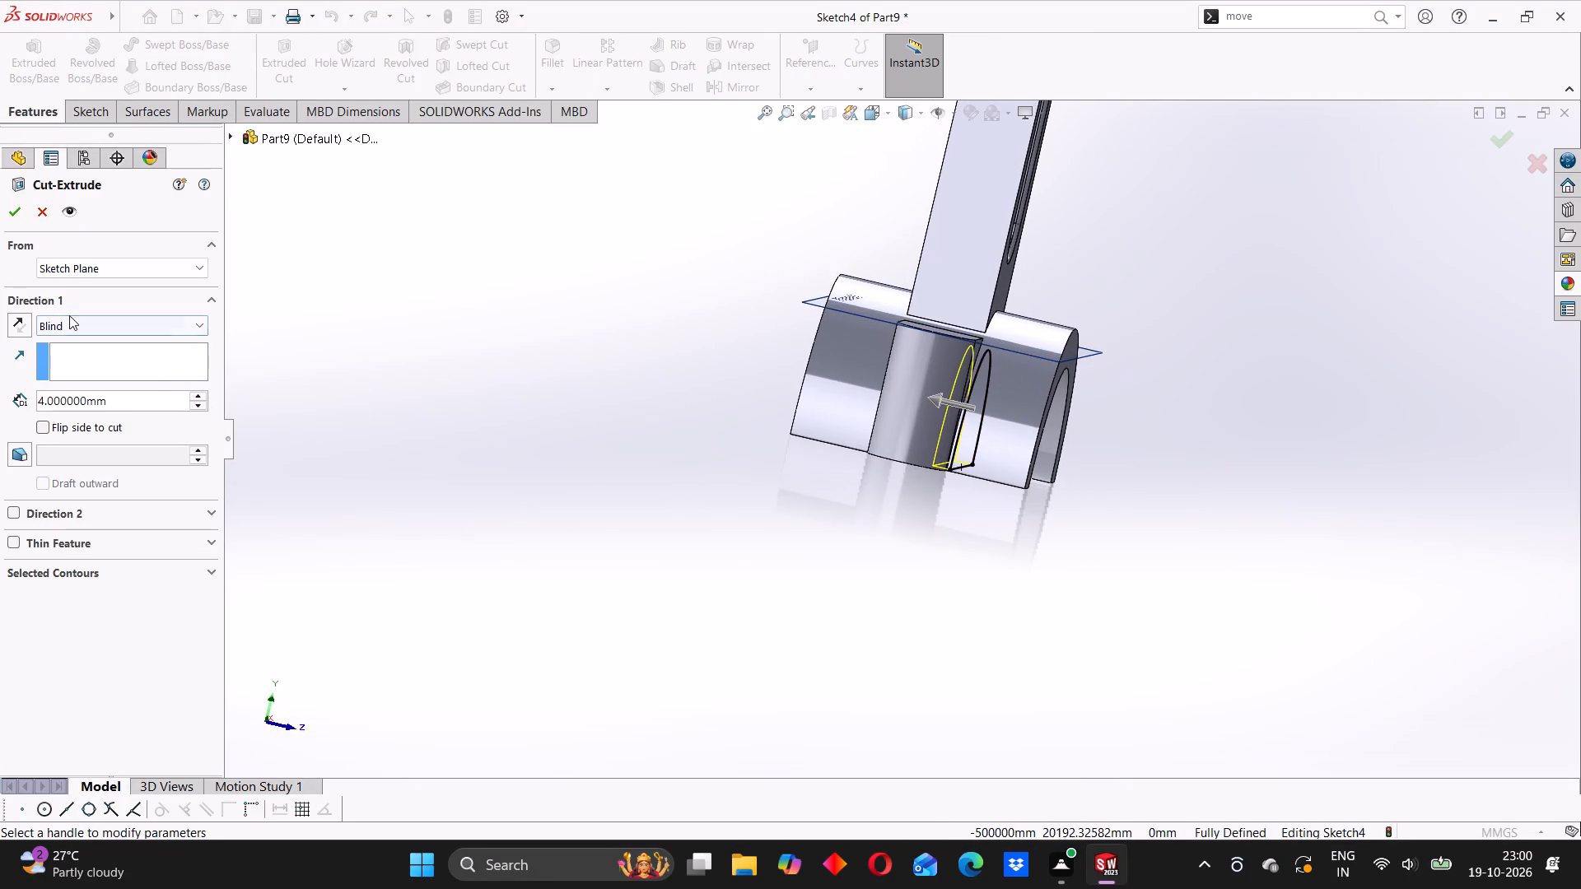
click(69, 323)
click(85, 367)
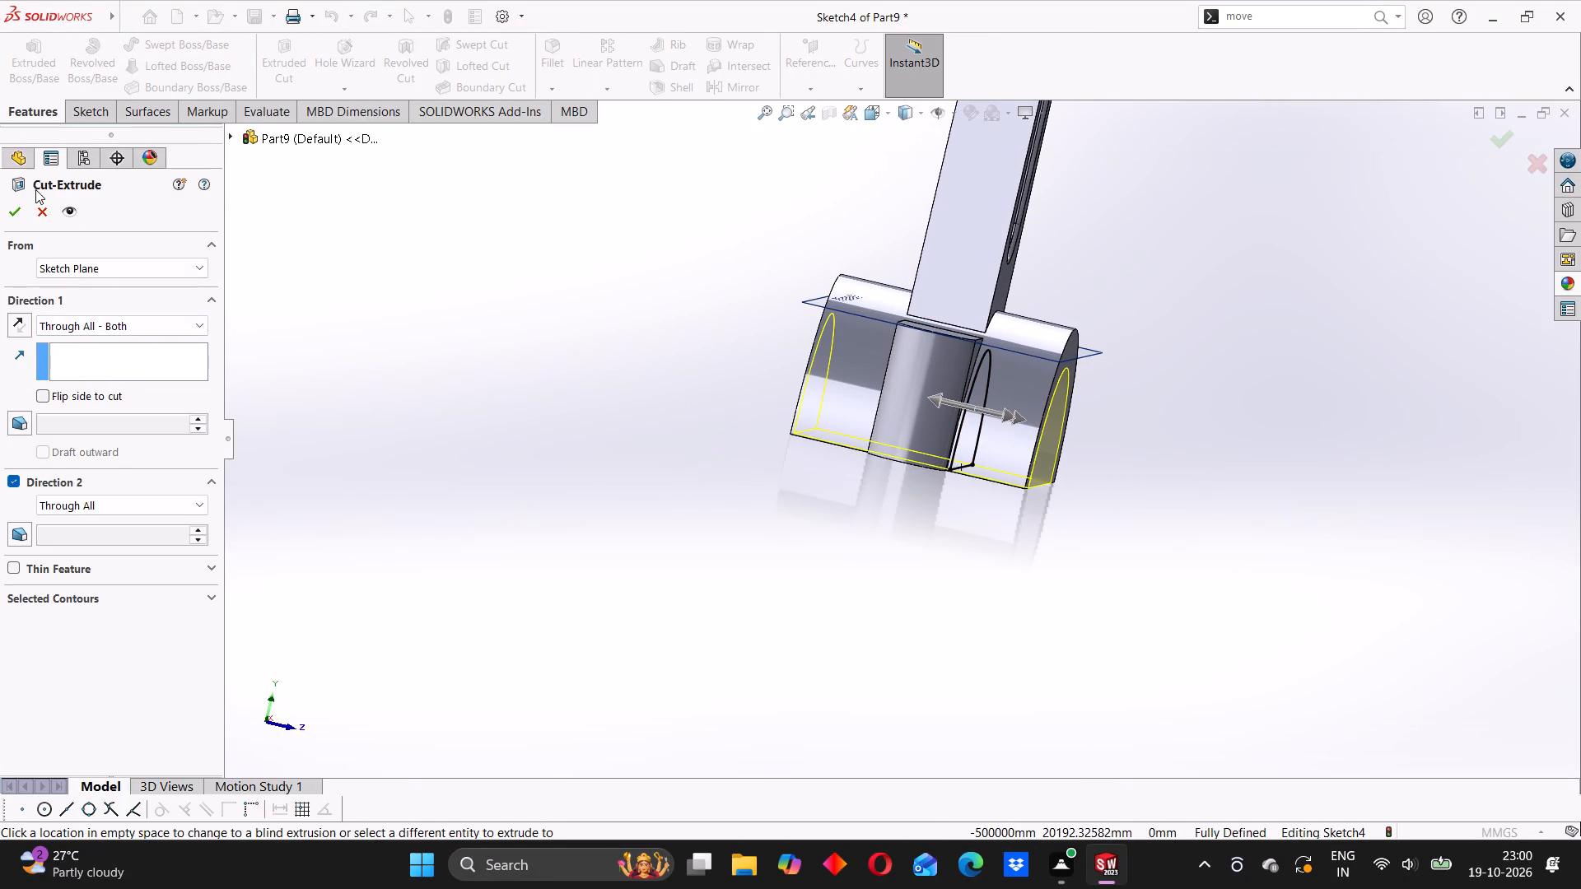
click(17, 207)
Hide the reference plane Plane1.
middle_drag(804, 471, 852, 496)
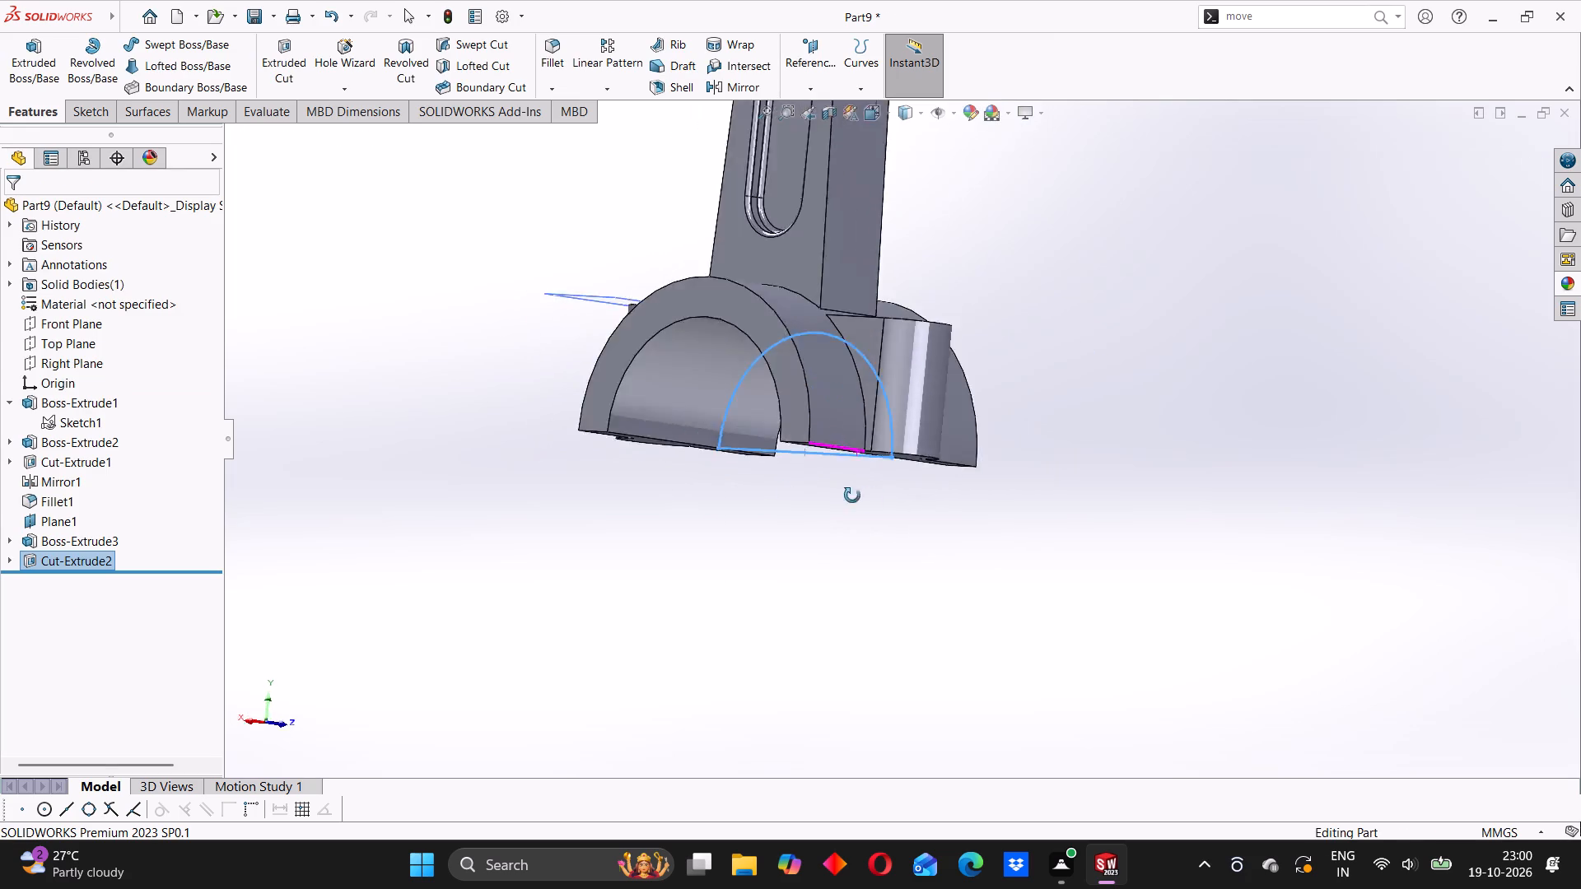
middle_drag(852, 496, 623, 491)
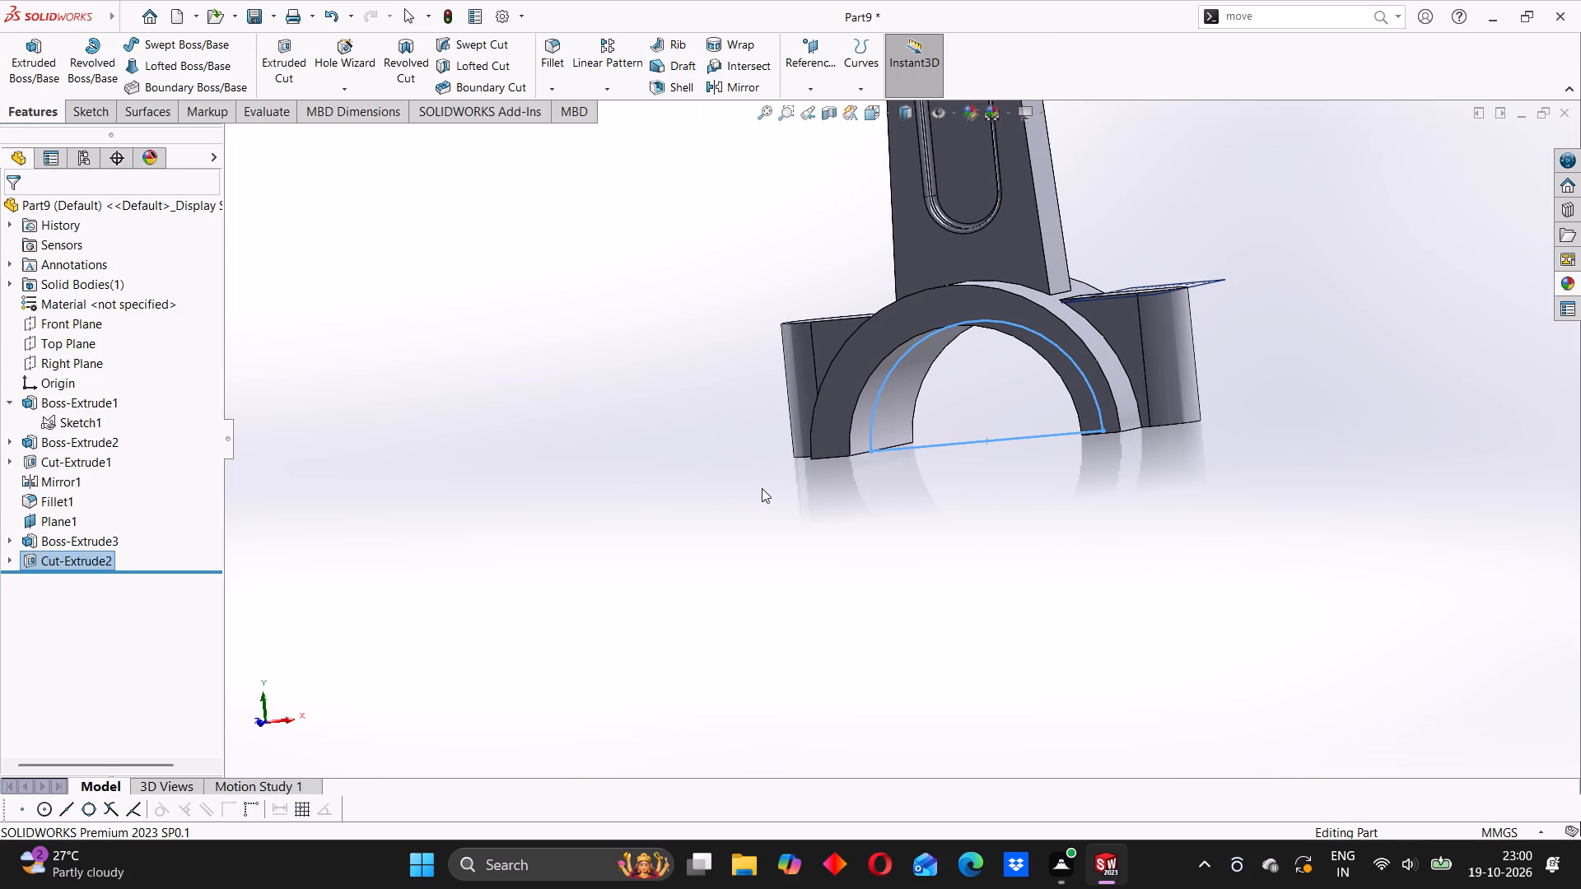
middle_drag(935, 389, 956, 491)
click(1320, 379)
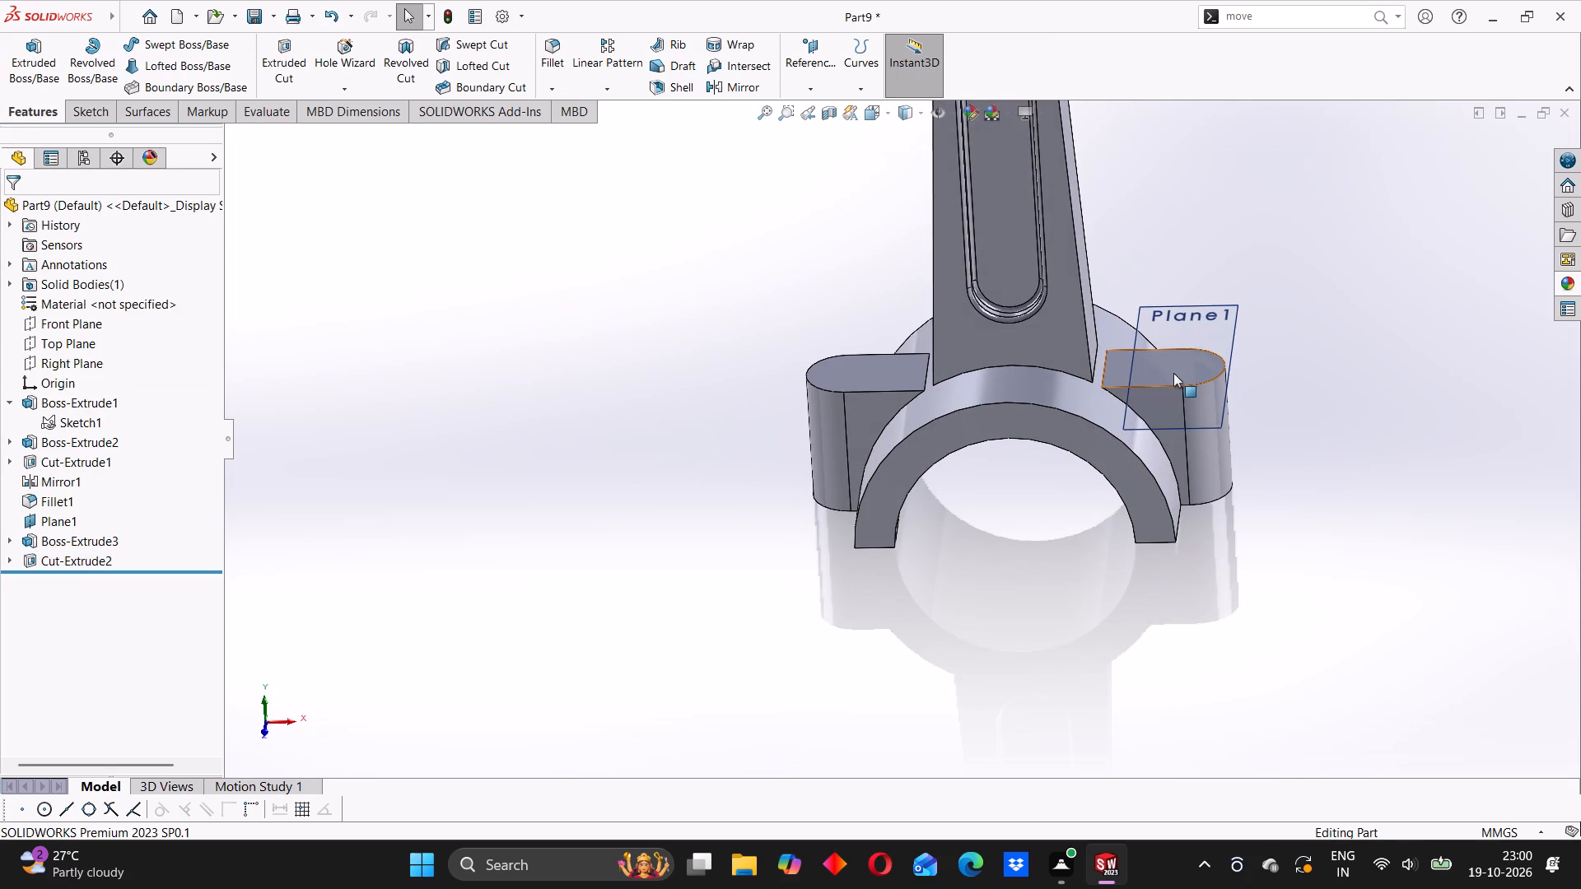
scroll(1173, 366, down, 3)
right_click(1227, 277)
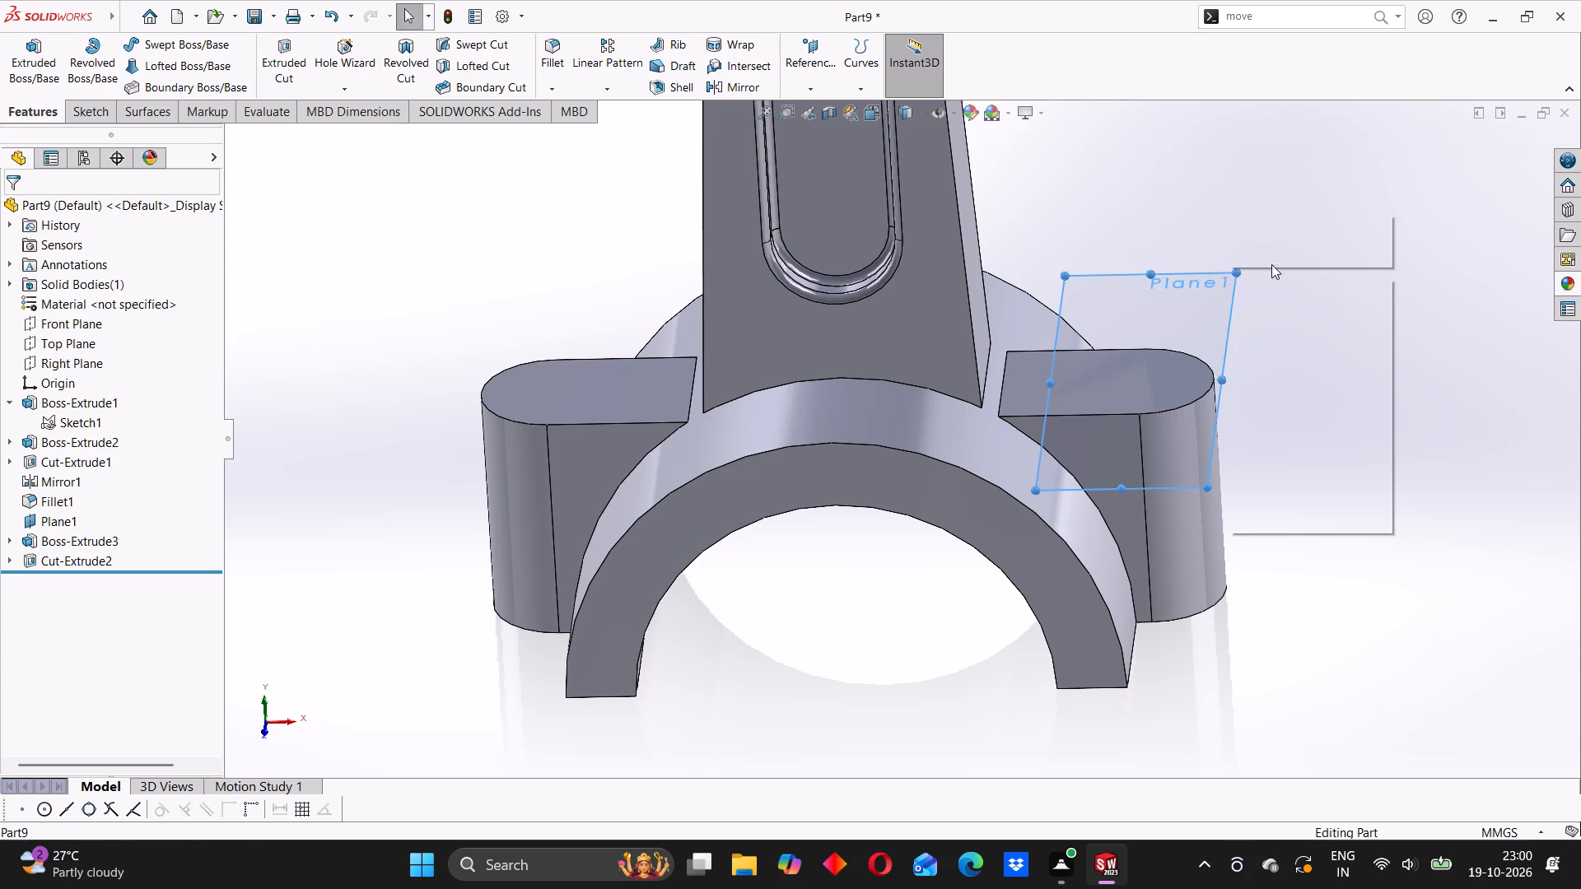
click(1290, 249)
On the lugs' shank-side face, sketch a circle centered on each rounded lug end, radii about 5.8 mm and 4.8 mm.
right_click(1084, 379)
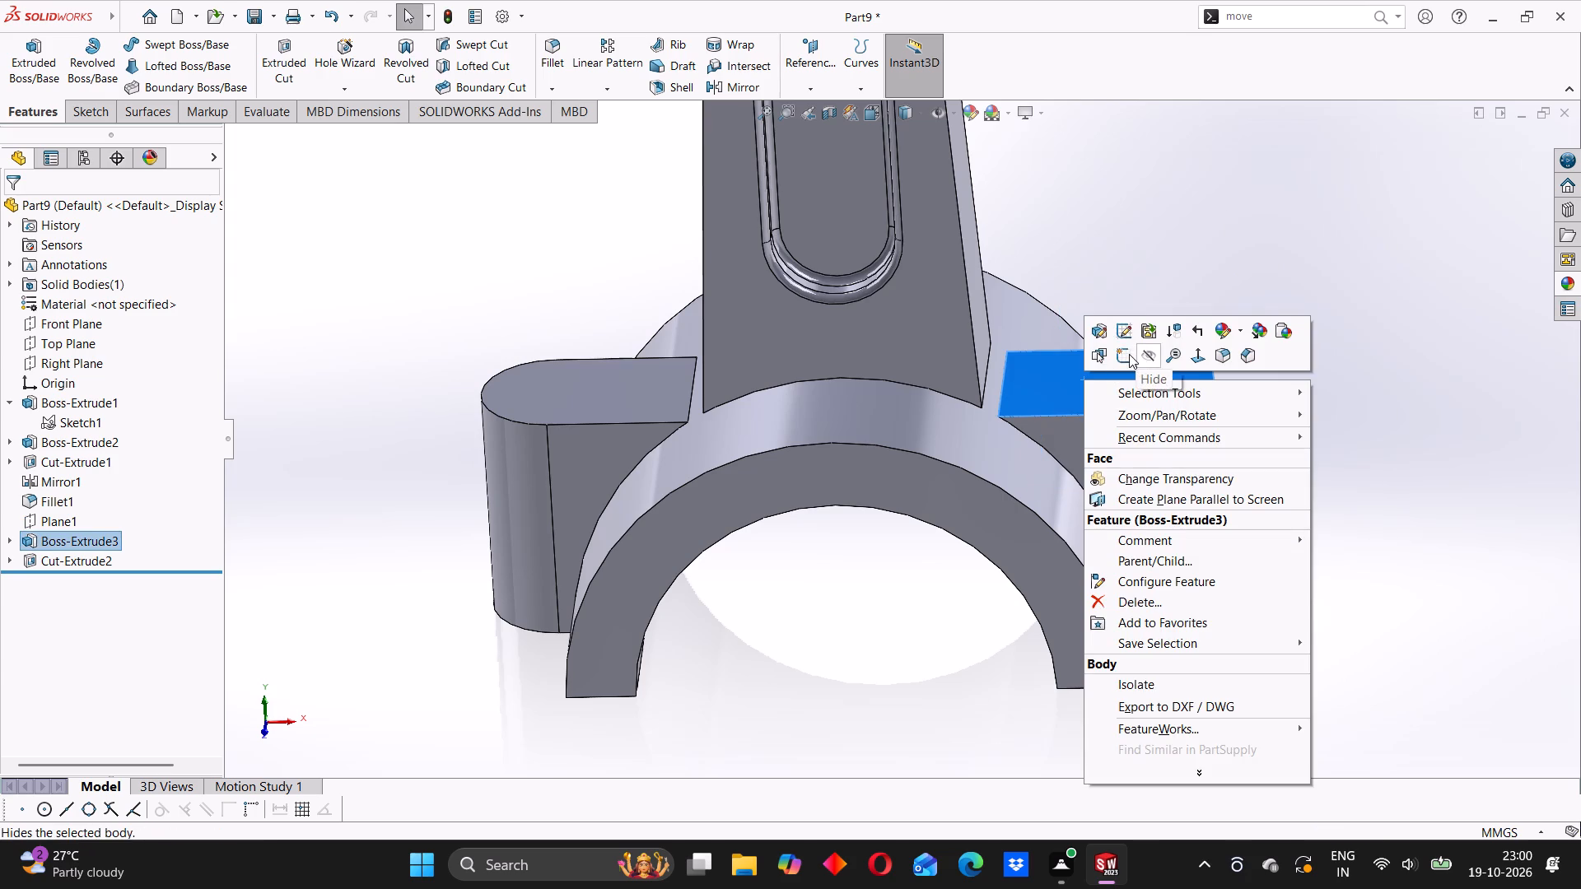
click(1129, 354)
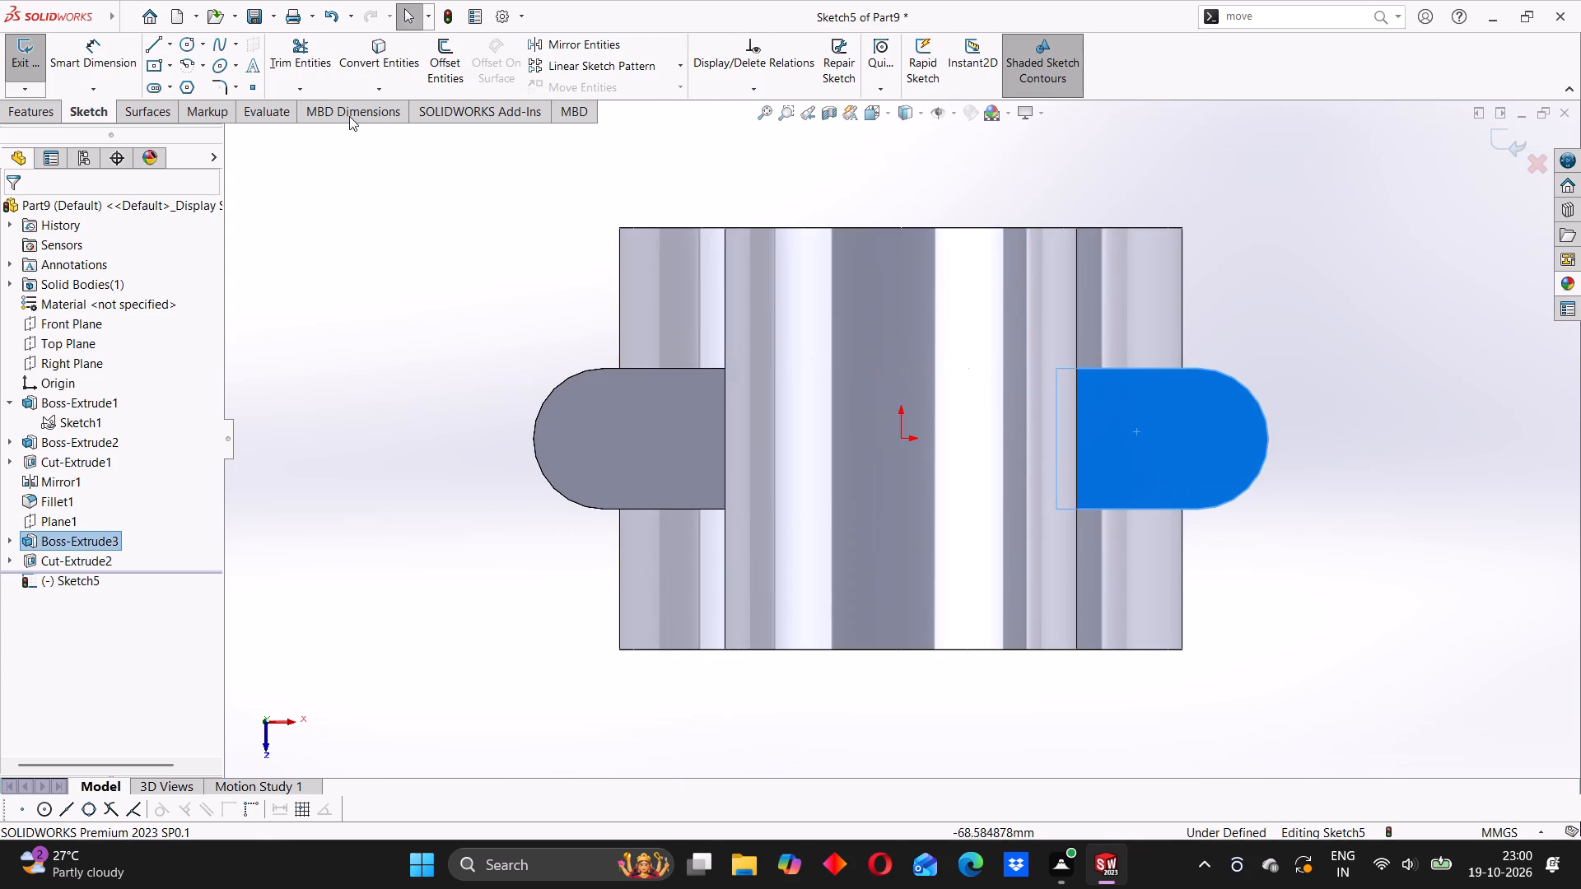
click(199, 40)
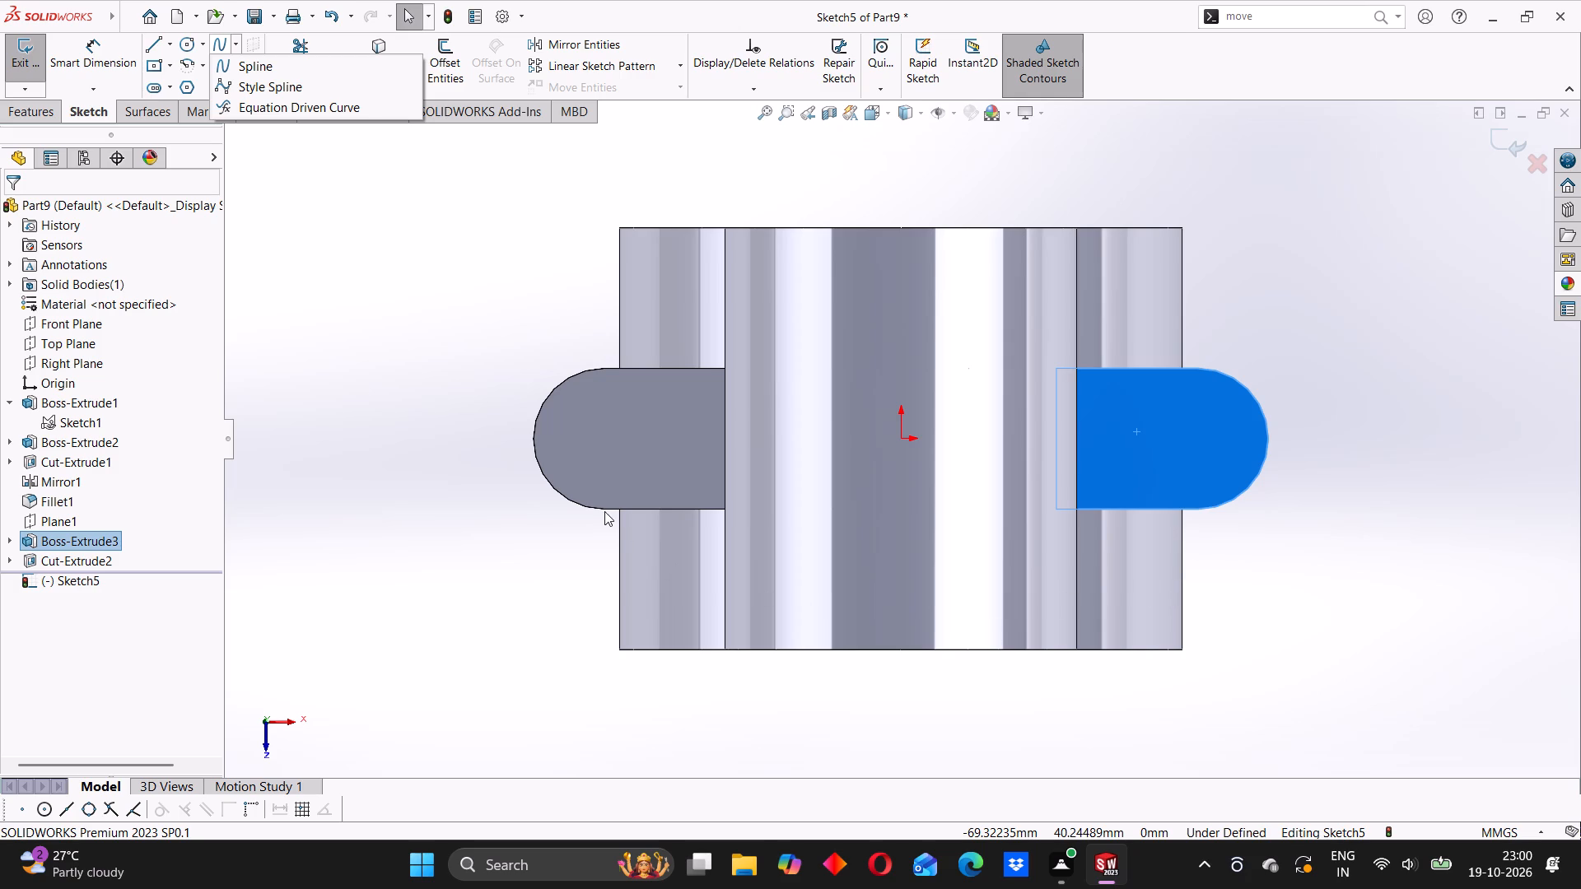
click(187, 36)
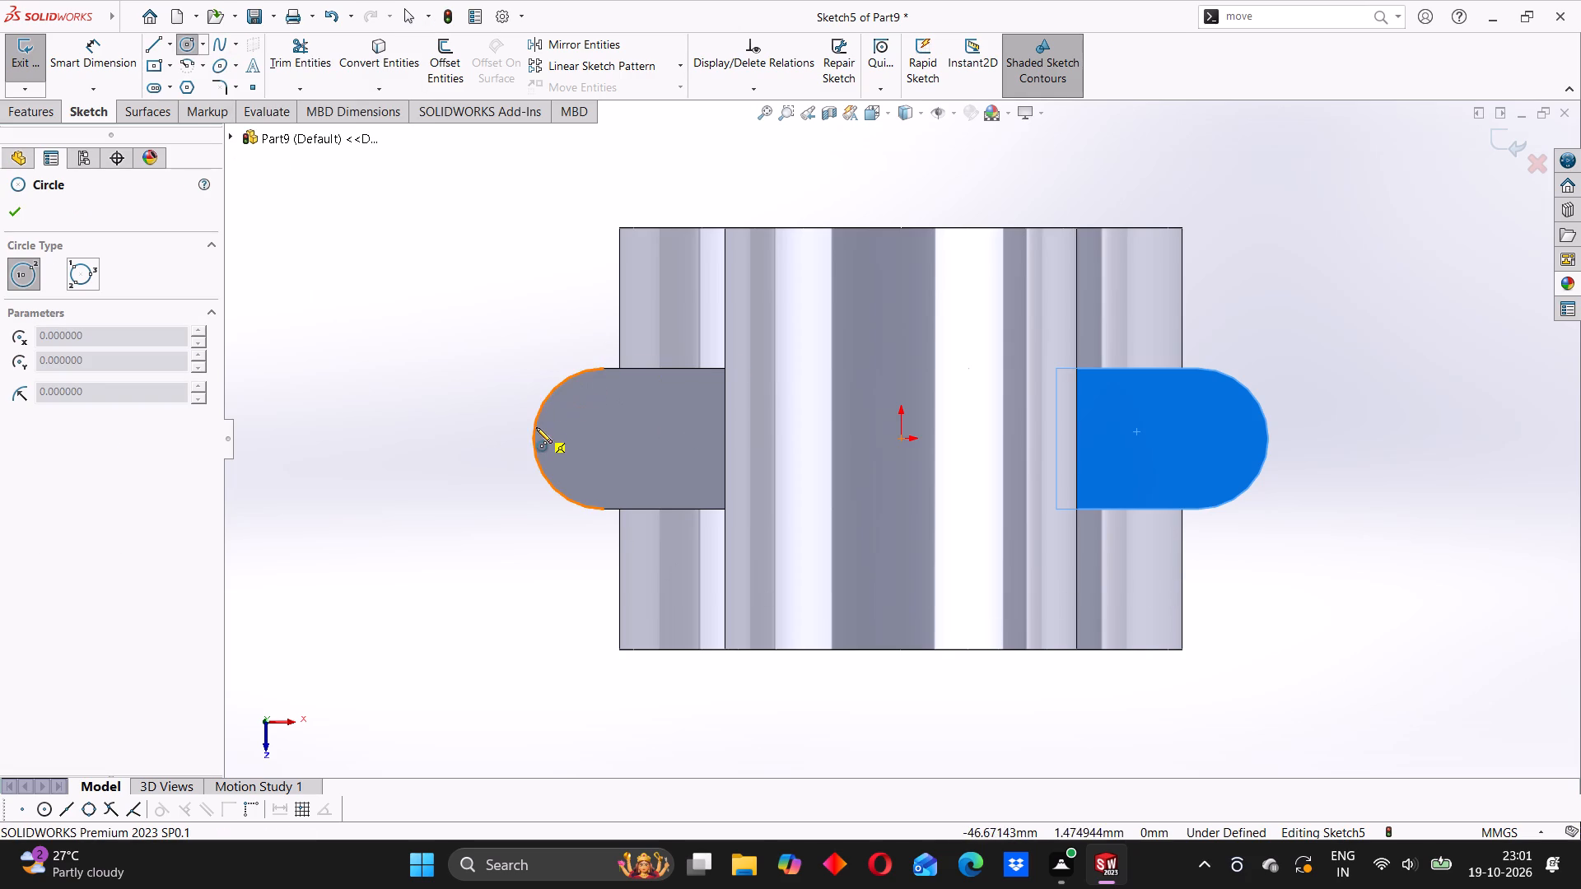
click(605, 440)
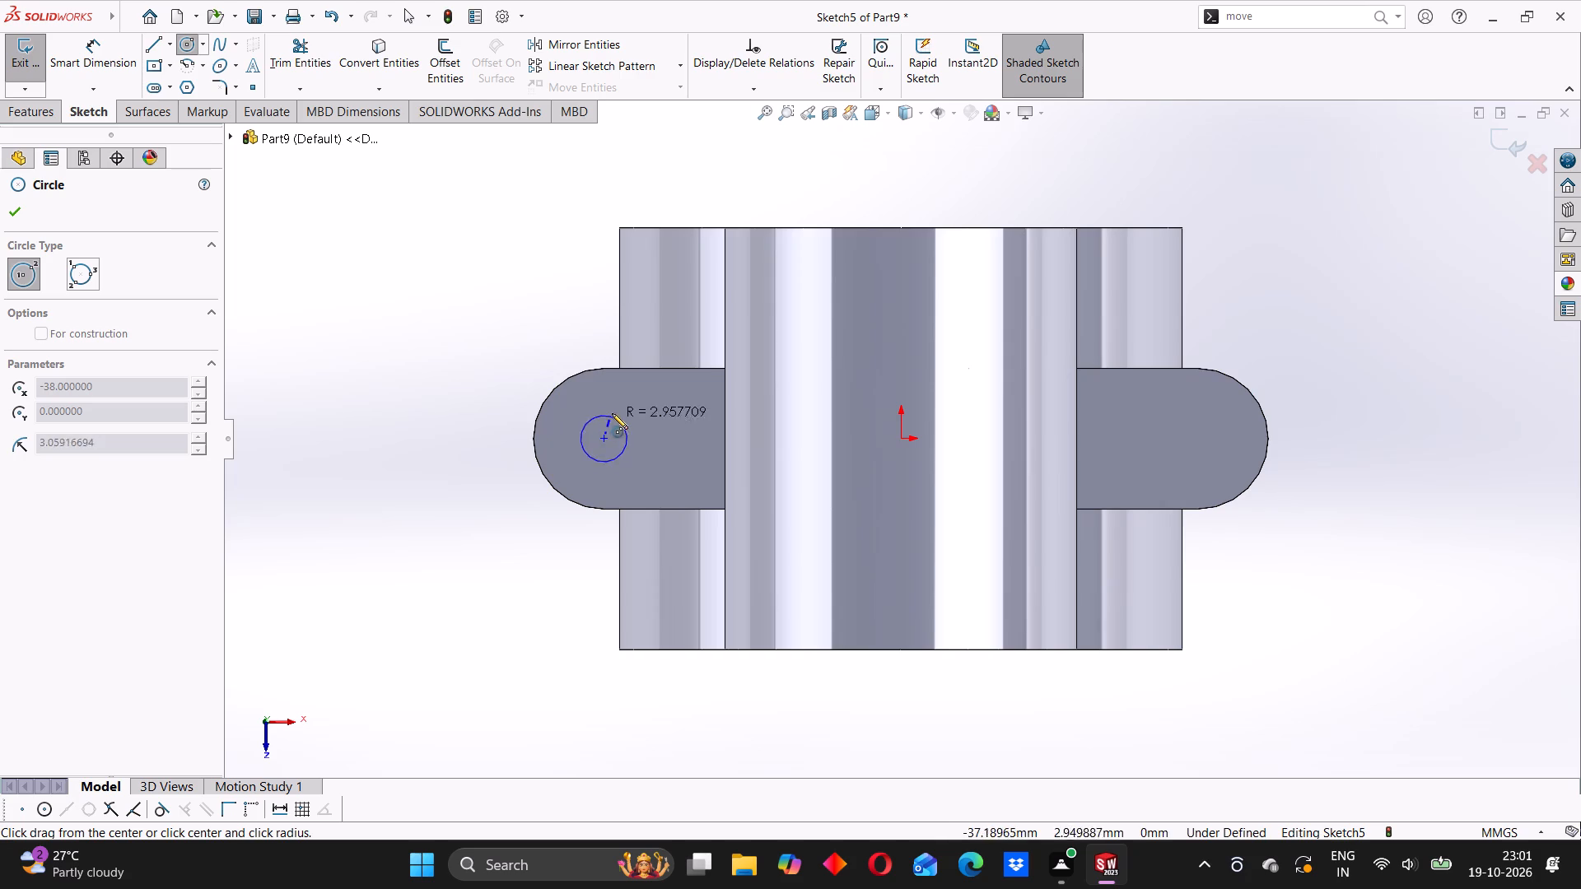
click(621, 397)
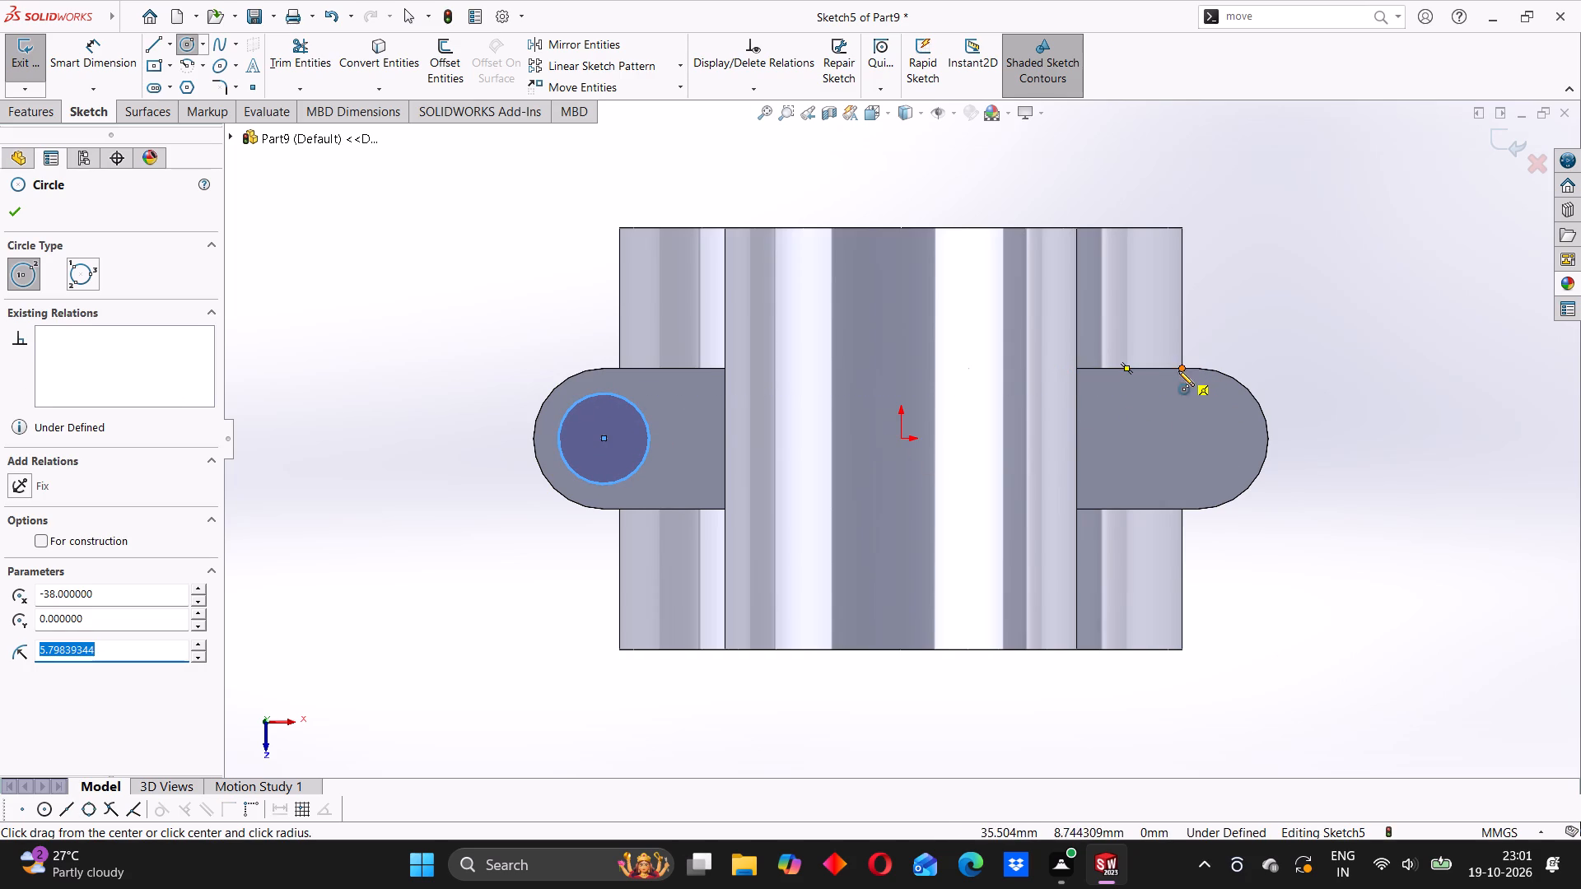
click(1201, 443)
click(1212, 404)
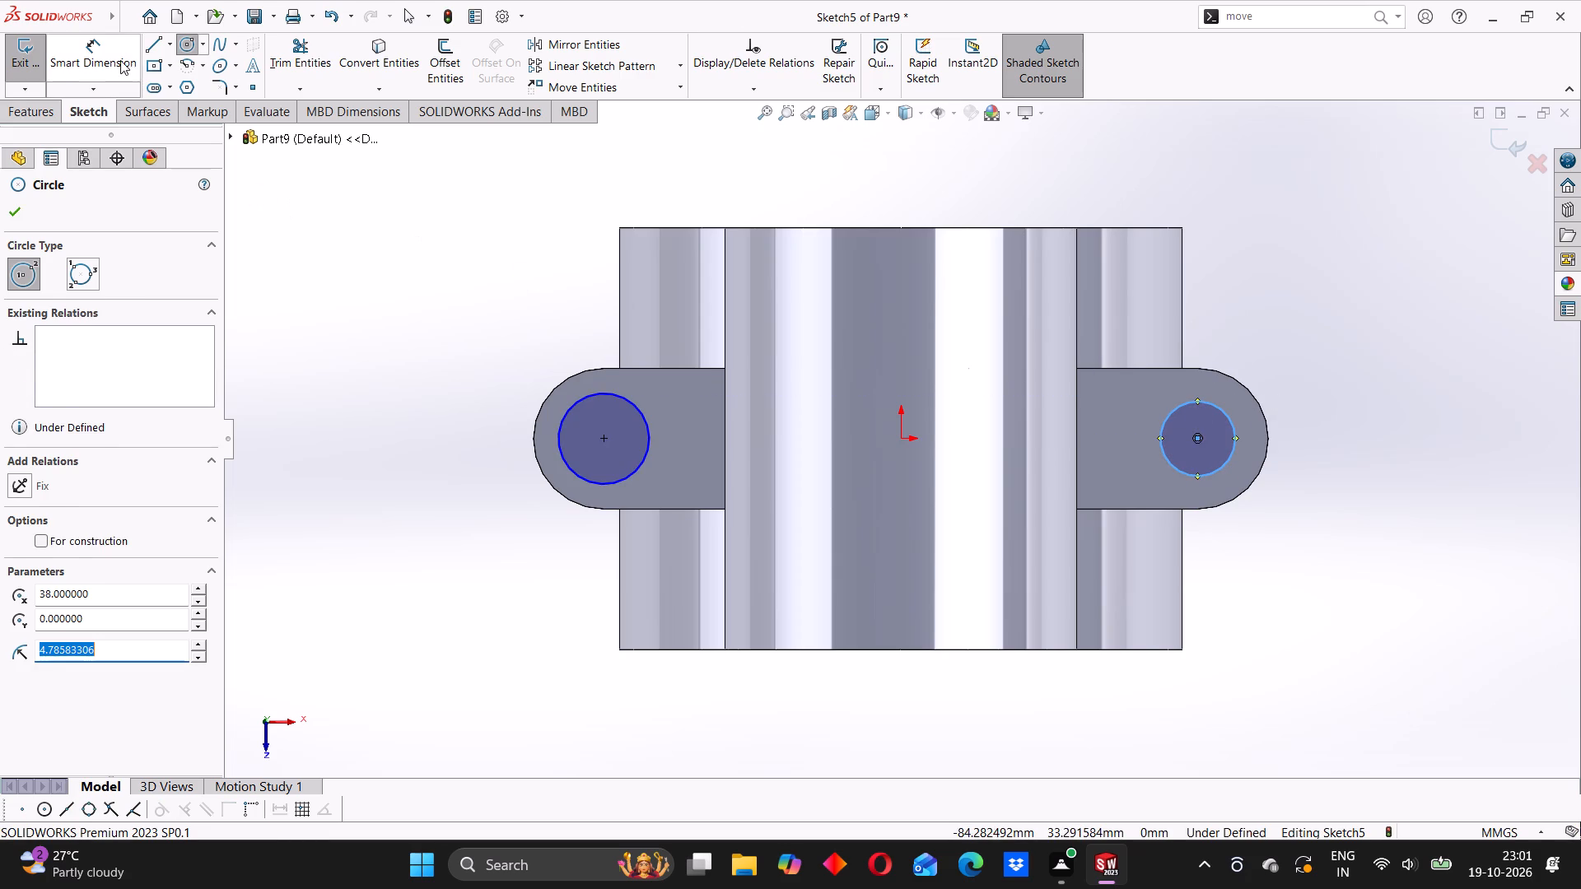
Dimension both lug circles to a diameter of 9 mm.
click(114, 59)
click(629, 399)
click(455, 376)
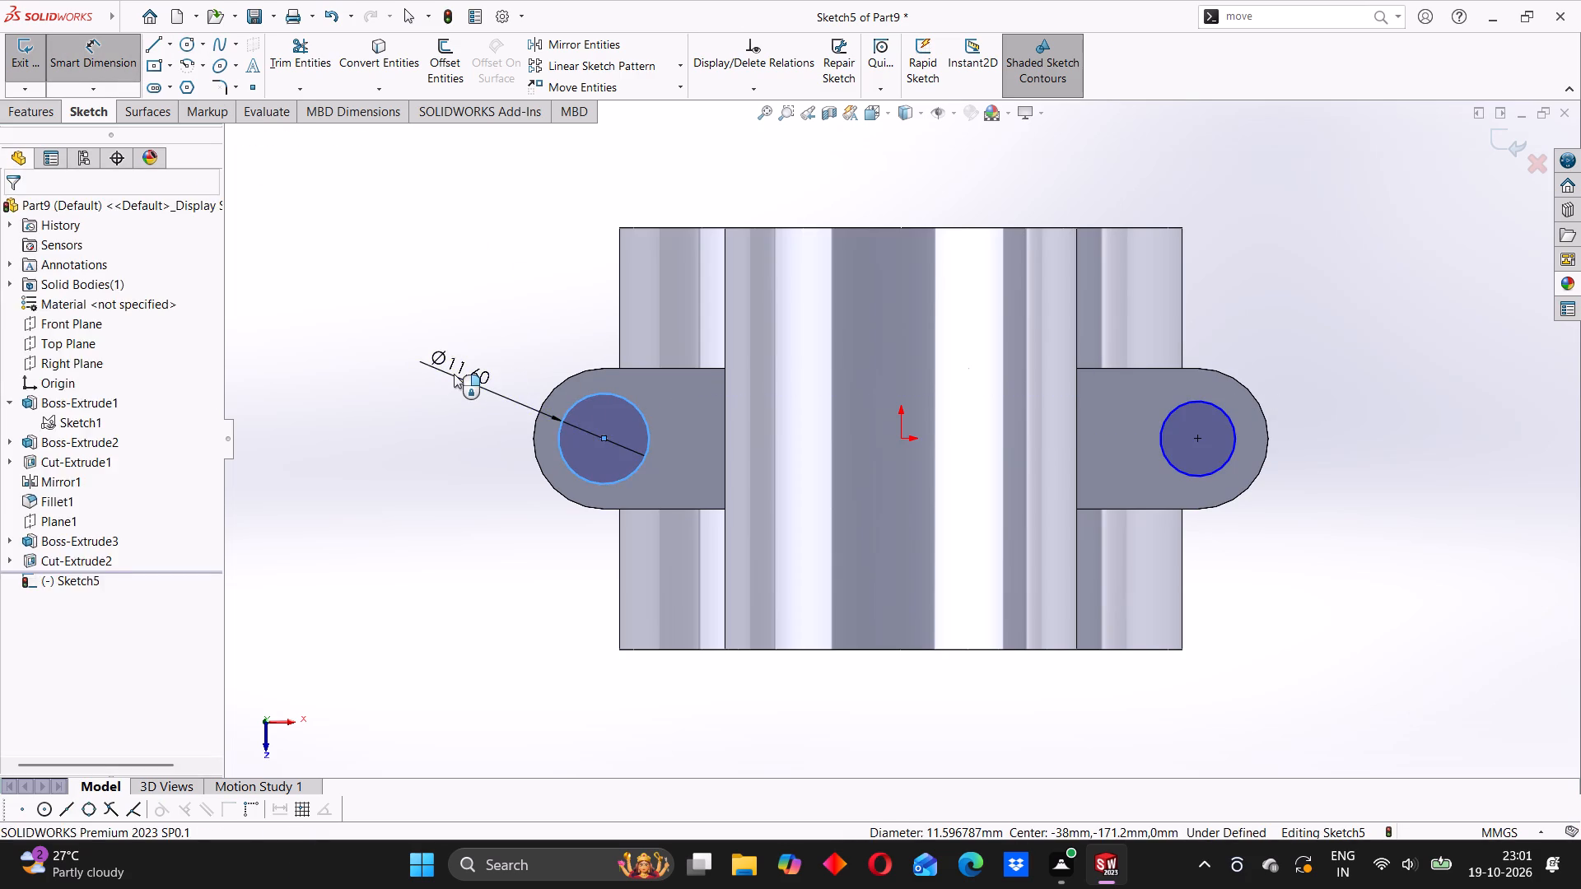
key(9)
key(Return)
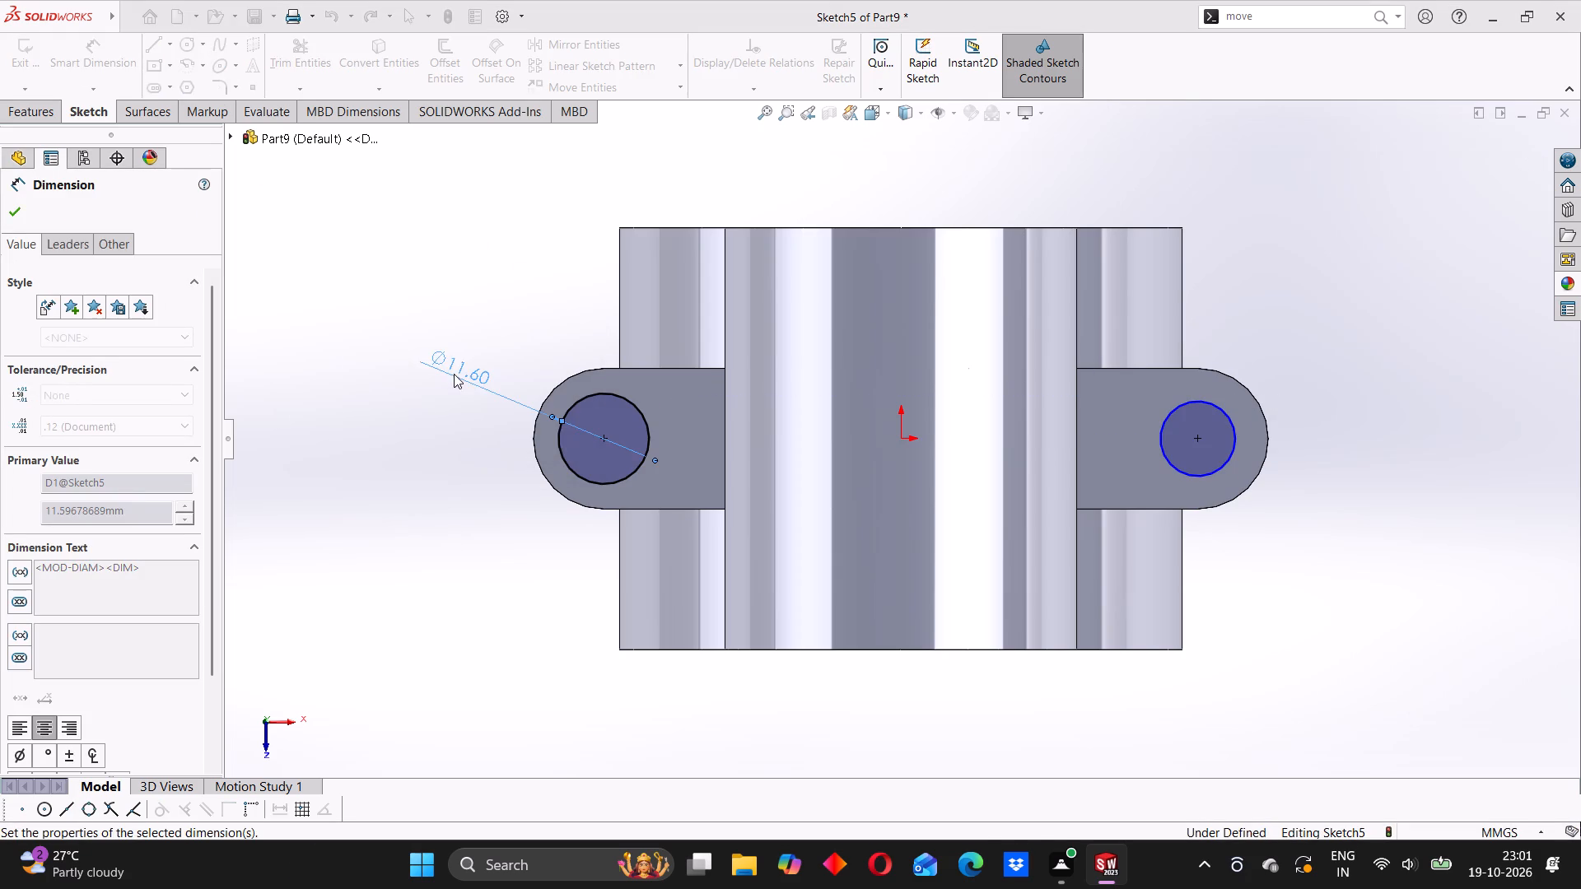
click(1230, 421)
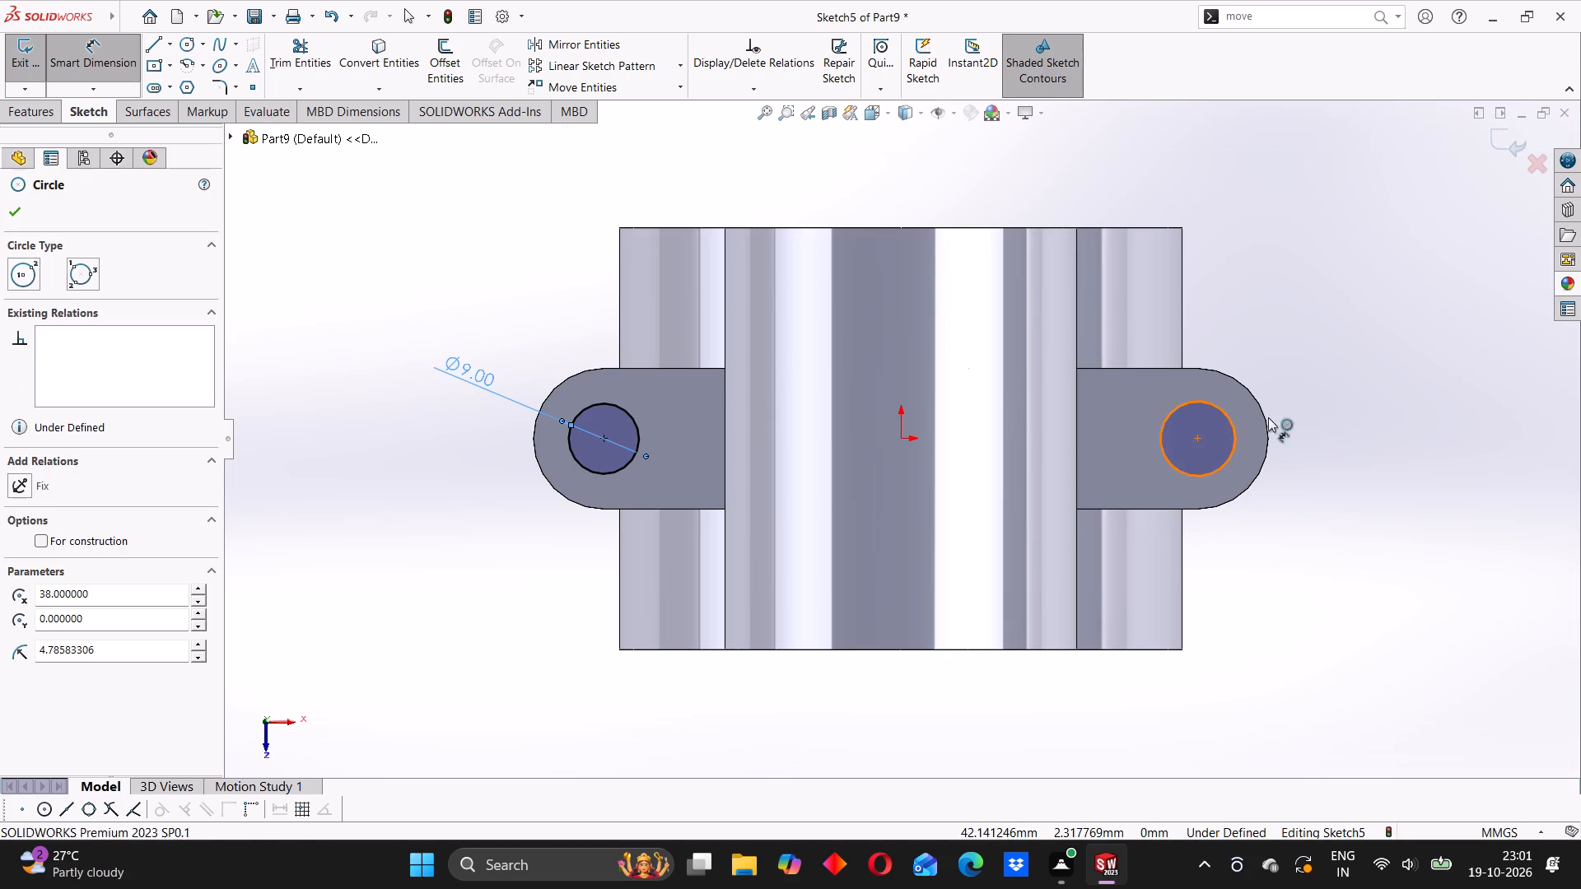
click(1300, 408)
key(9)
key(Return)
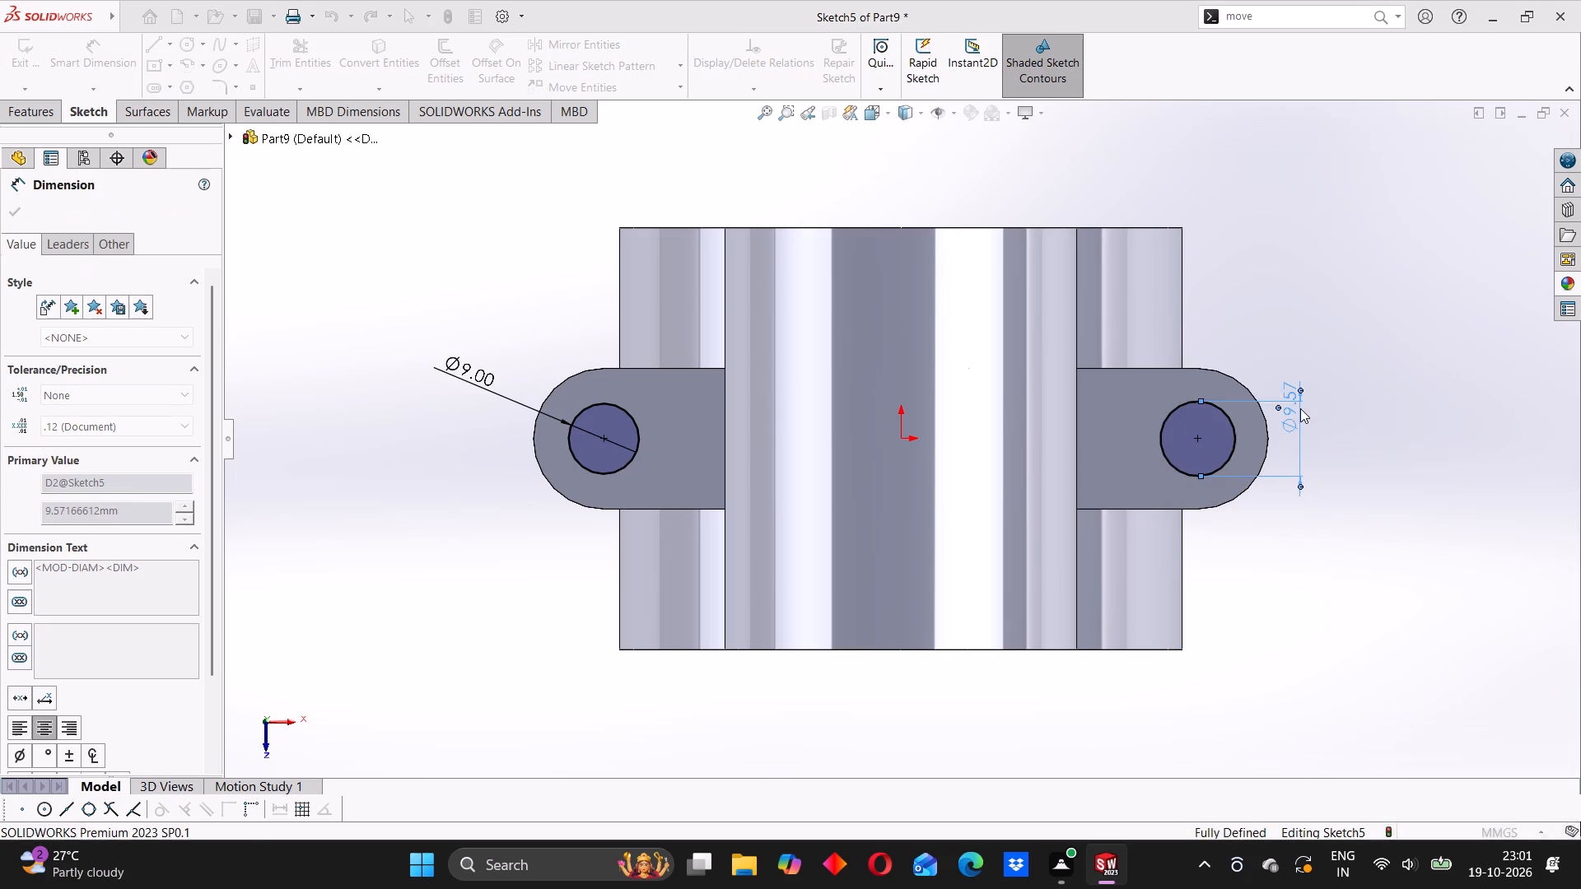
Set the diameter of the remaining lug circle to 9 mm.
click(1305, 408)
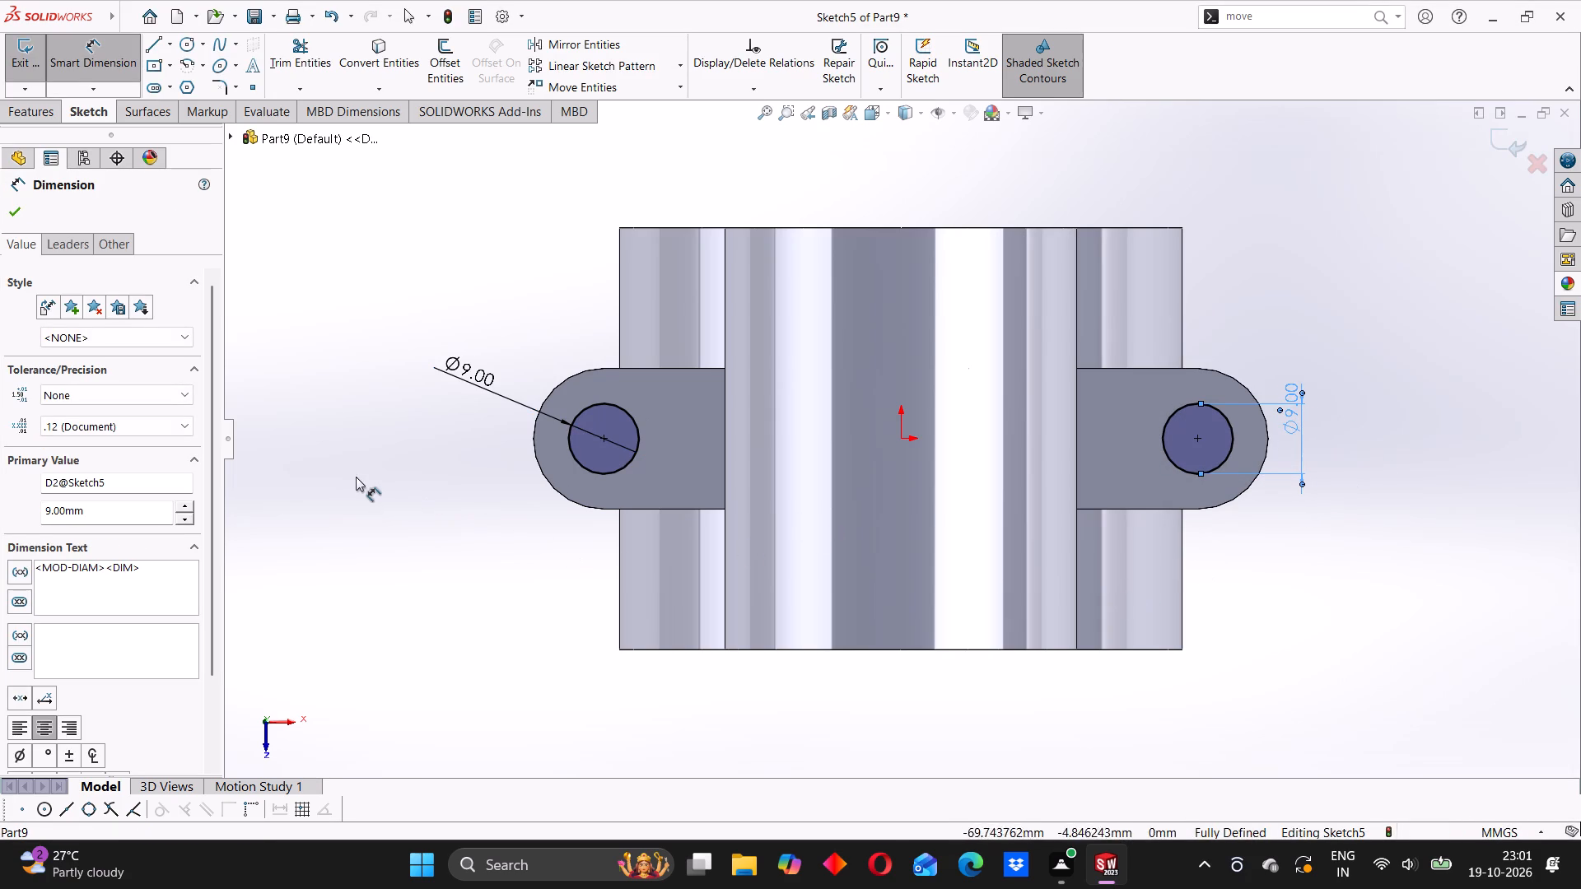
click(9, 214)
Cut-extrude the two 9 mm lug circles Through All - Both to make the bolt holes.
click(47, 107)
click(273, 35)
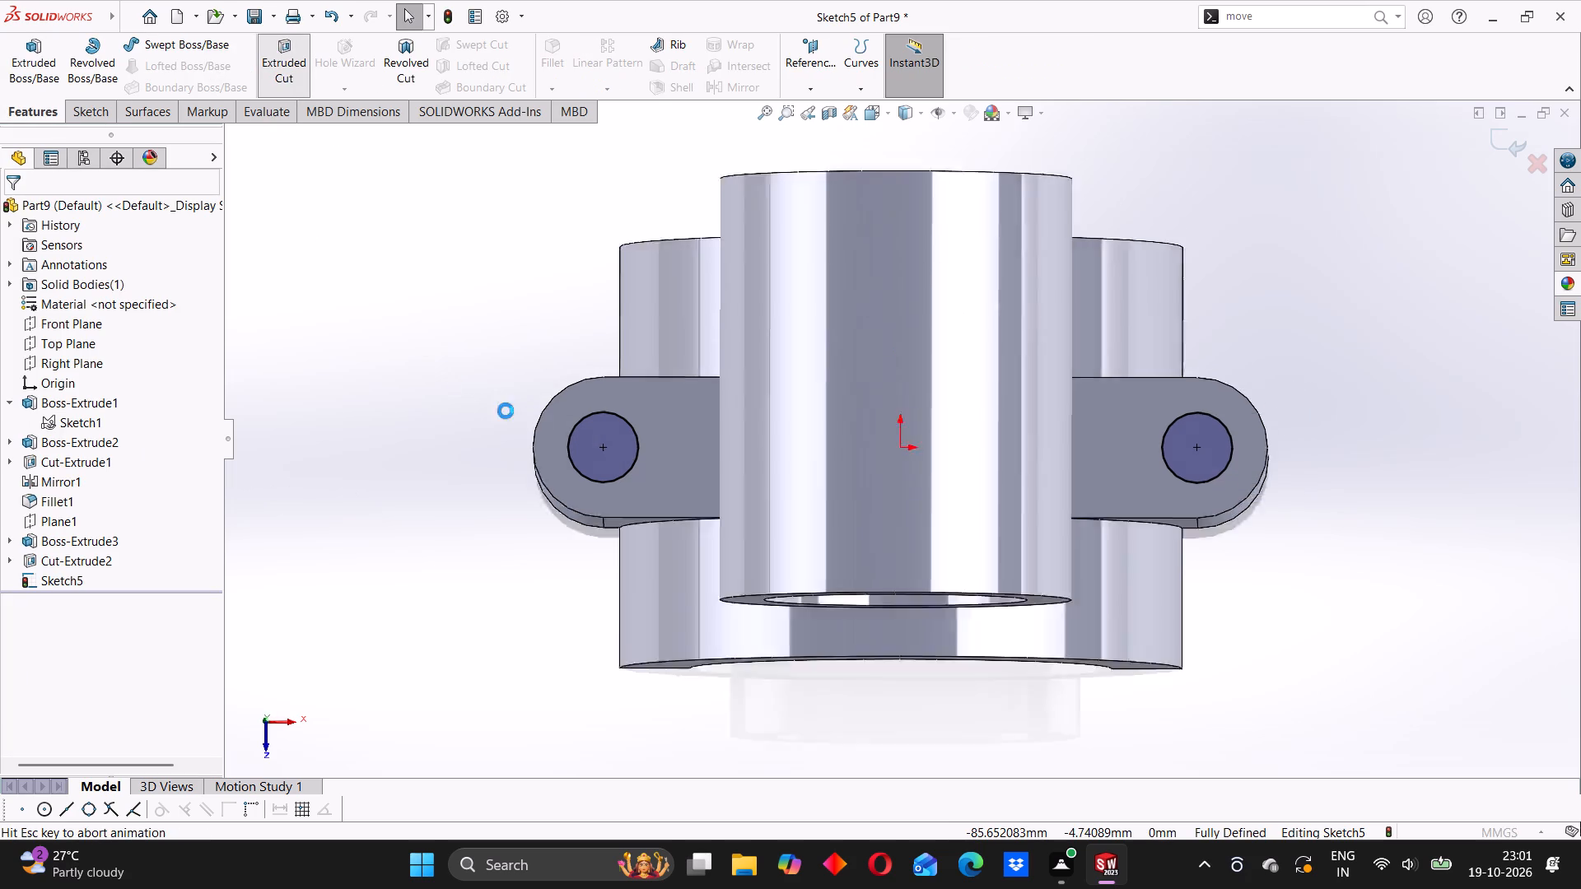
click(0, 206)
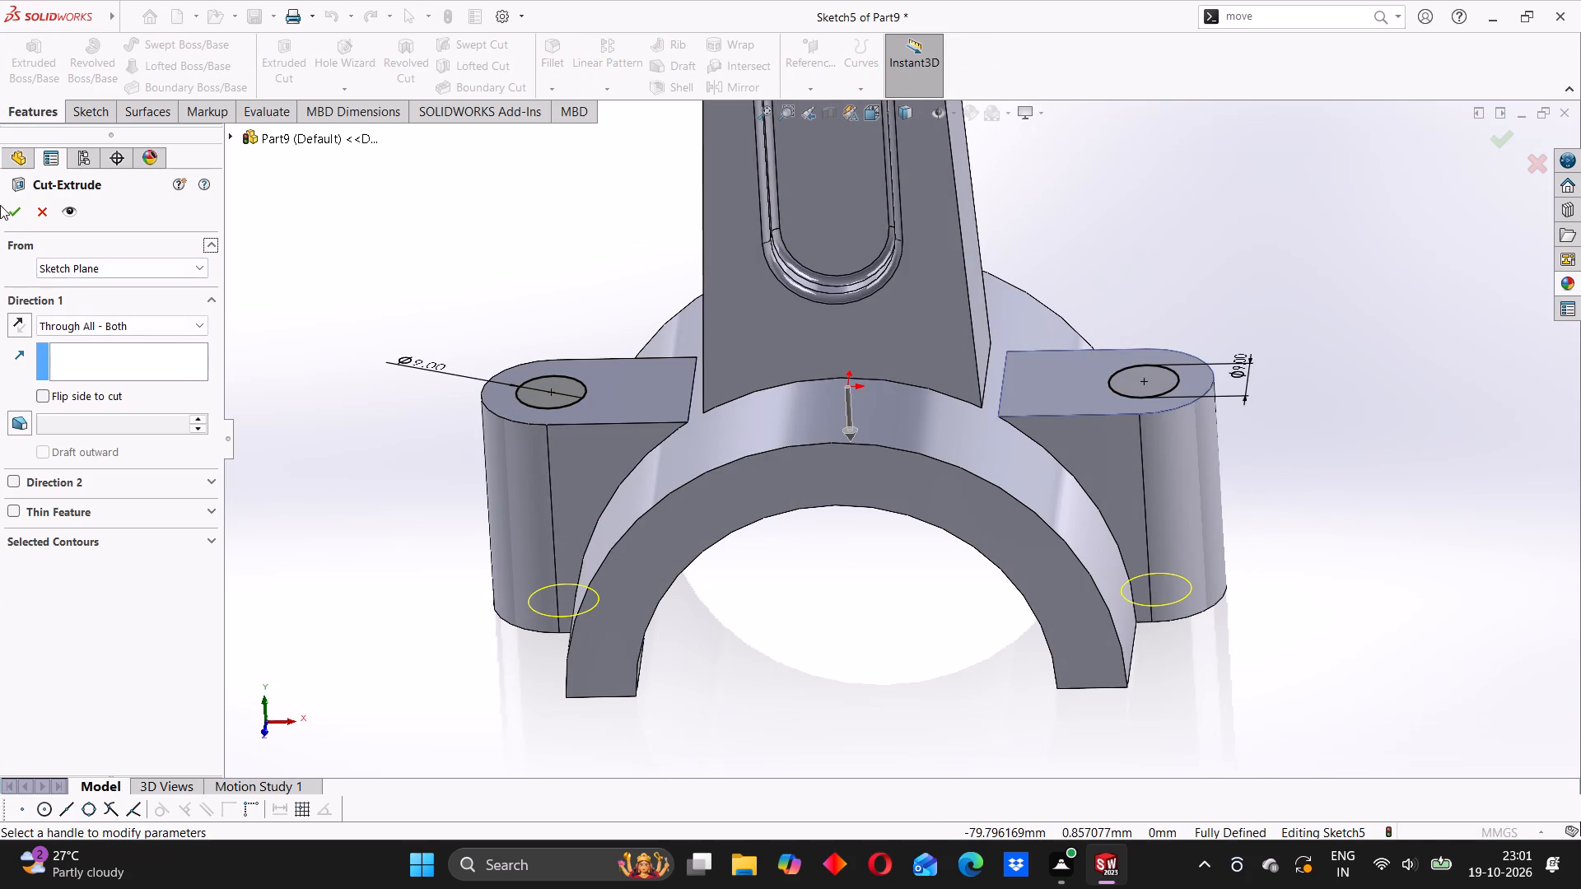
middle_drag(511, 459, 567, 408)
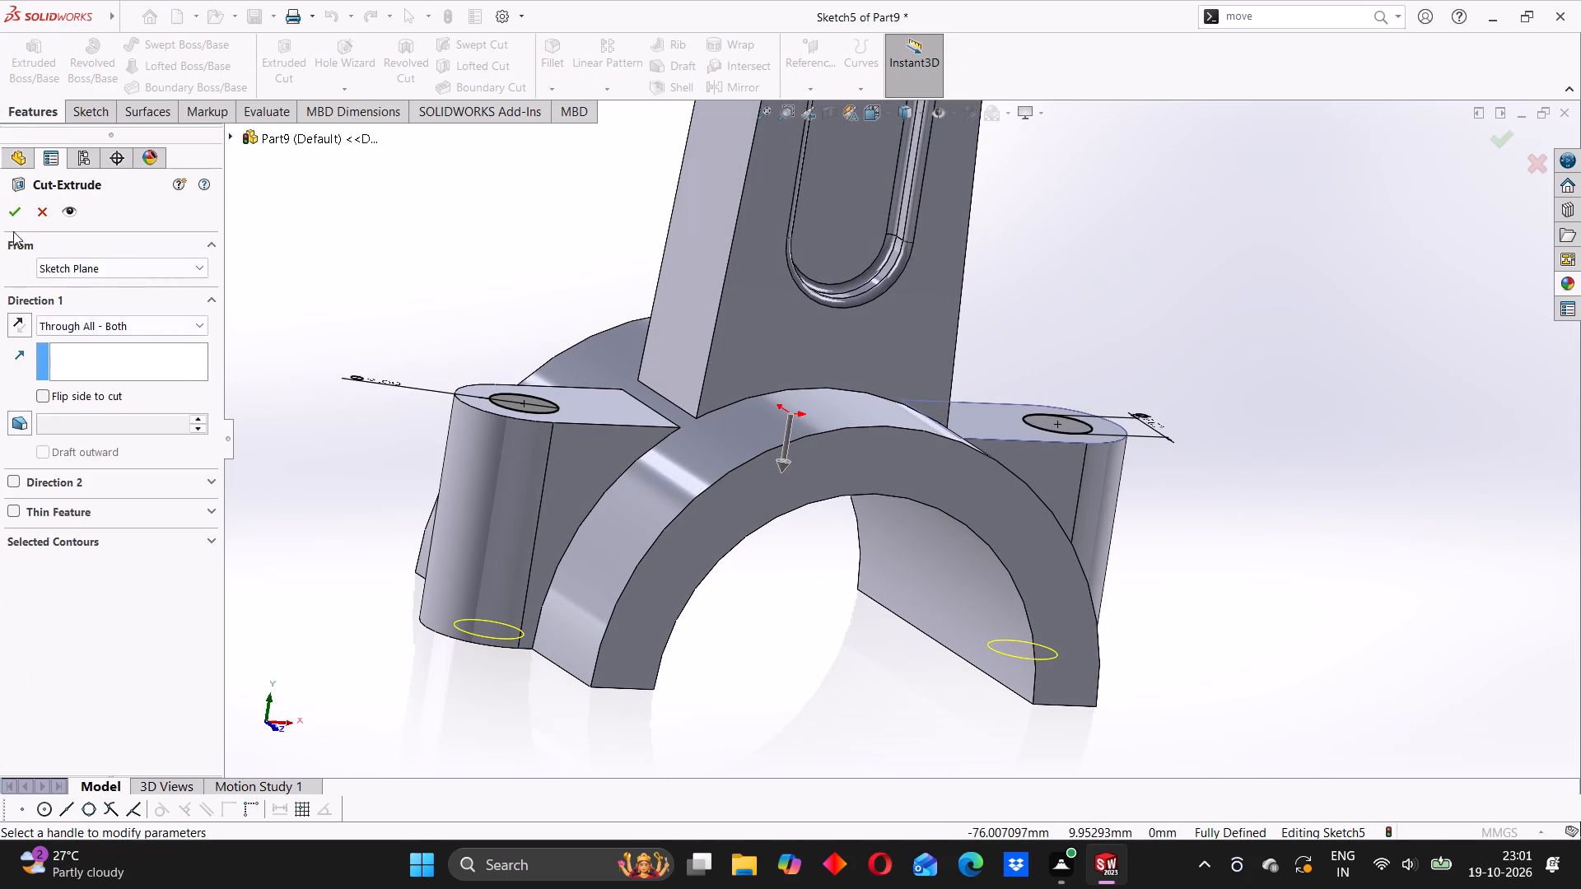
click(10, 217)
scroll(471, 507, up, 2)
middle_drag(521, 544, 554, 510)
click(566, 491)
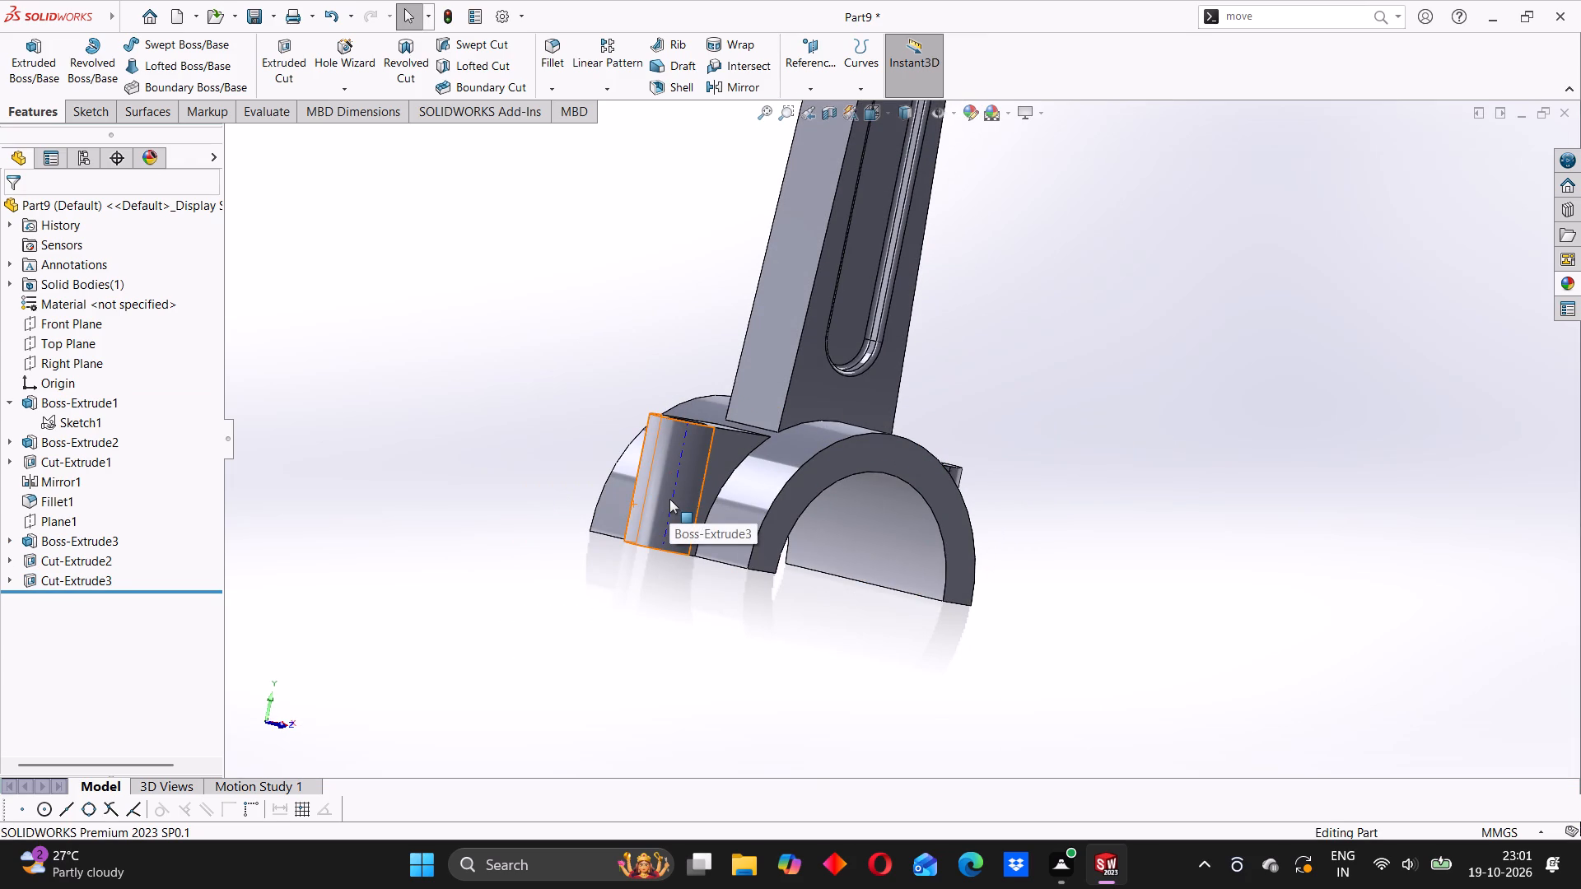
middle_drag(724, 534, 721, 534)
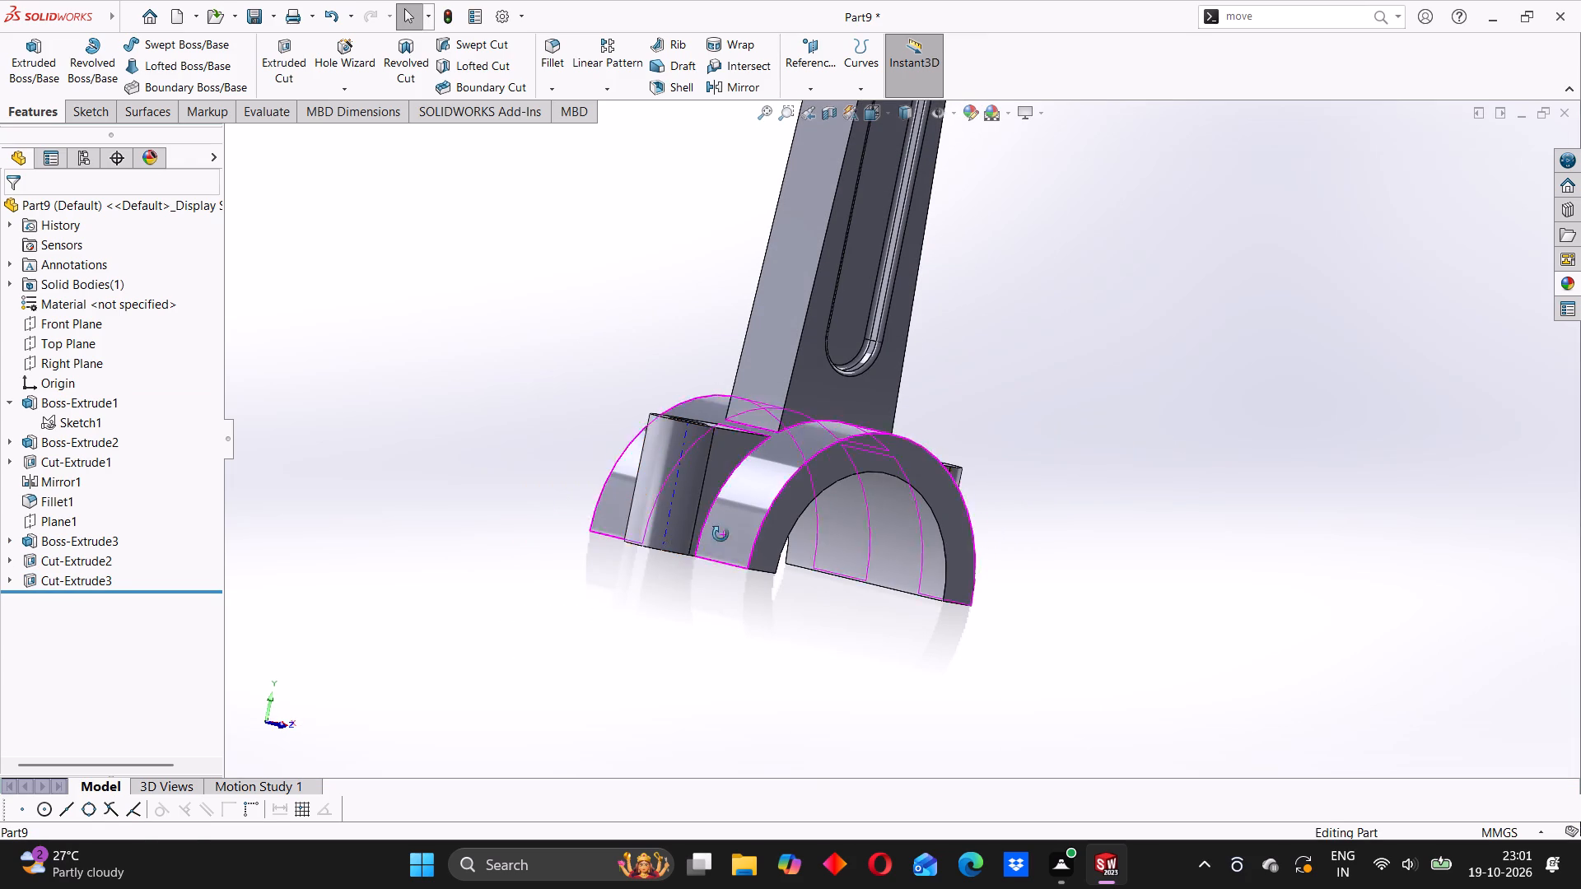
middle_drag(721, 534, 615, 582)
click(580, 575)
Roll the feature history back to just after Plane1, before the lug extrusion Boss-Extrude3.
drag(118, 592, 119, 554)
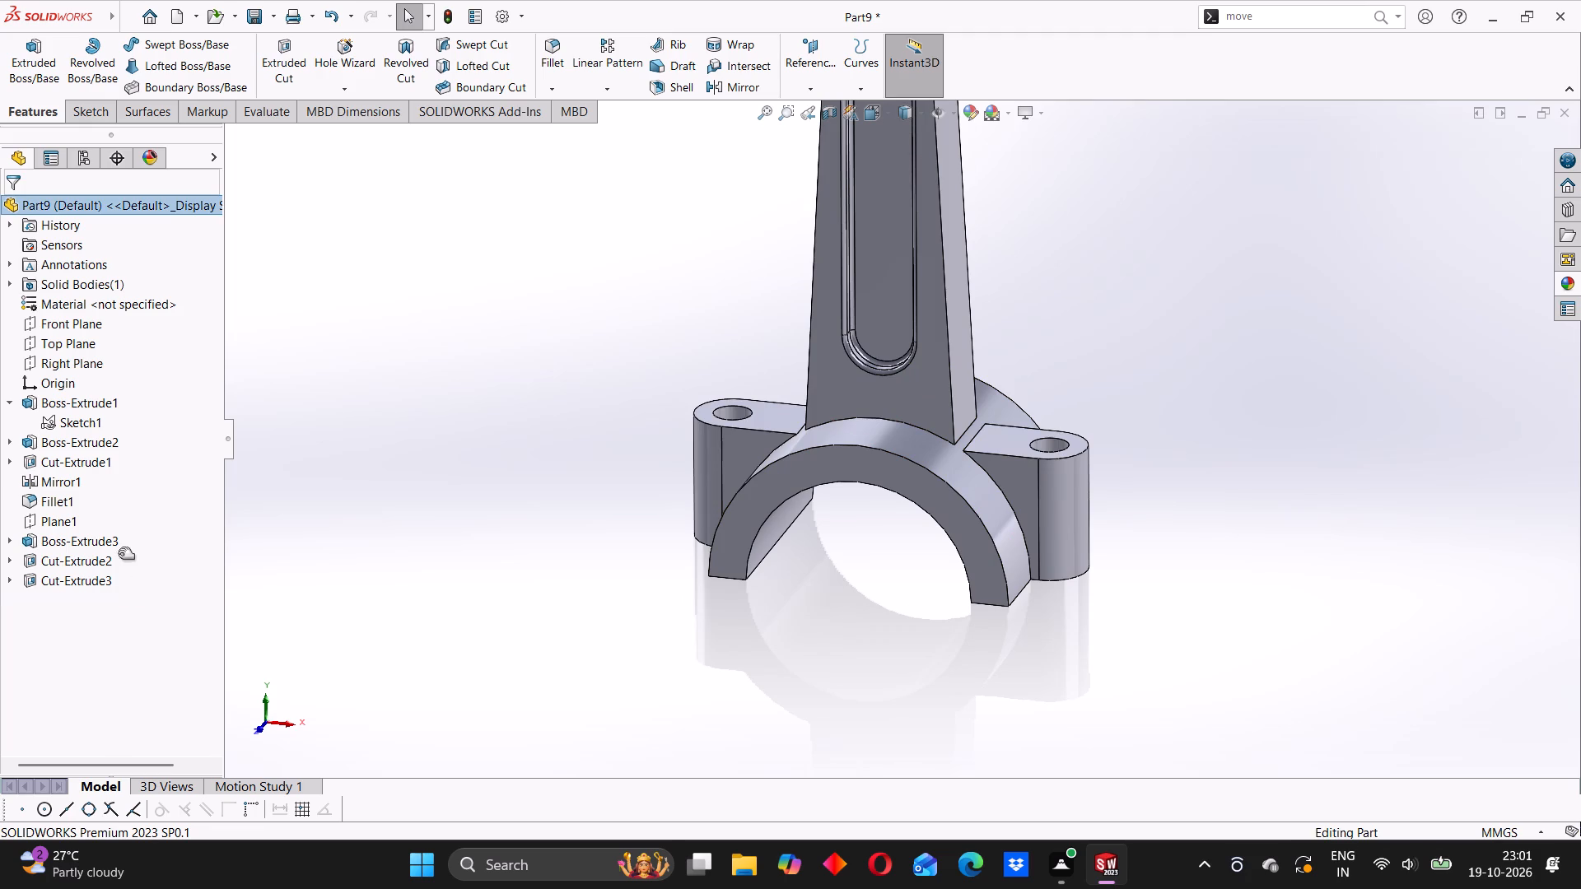
drag(119, 554, 122, 533)
click(407, 508)
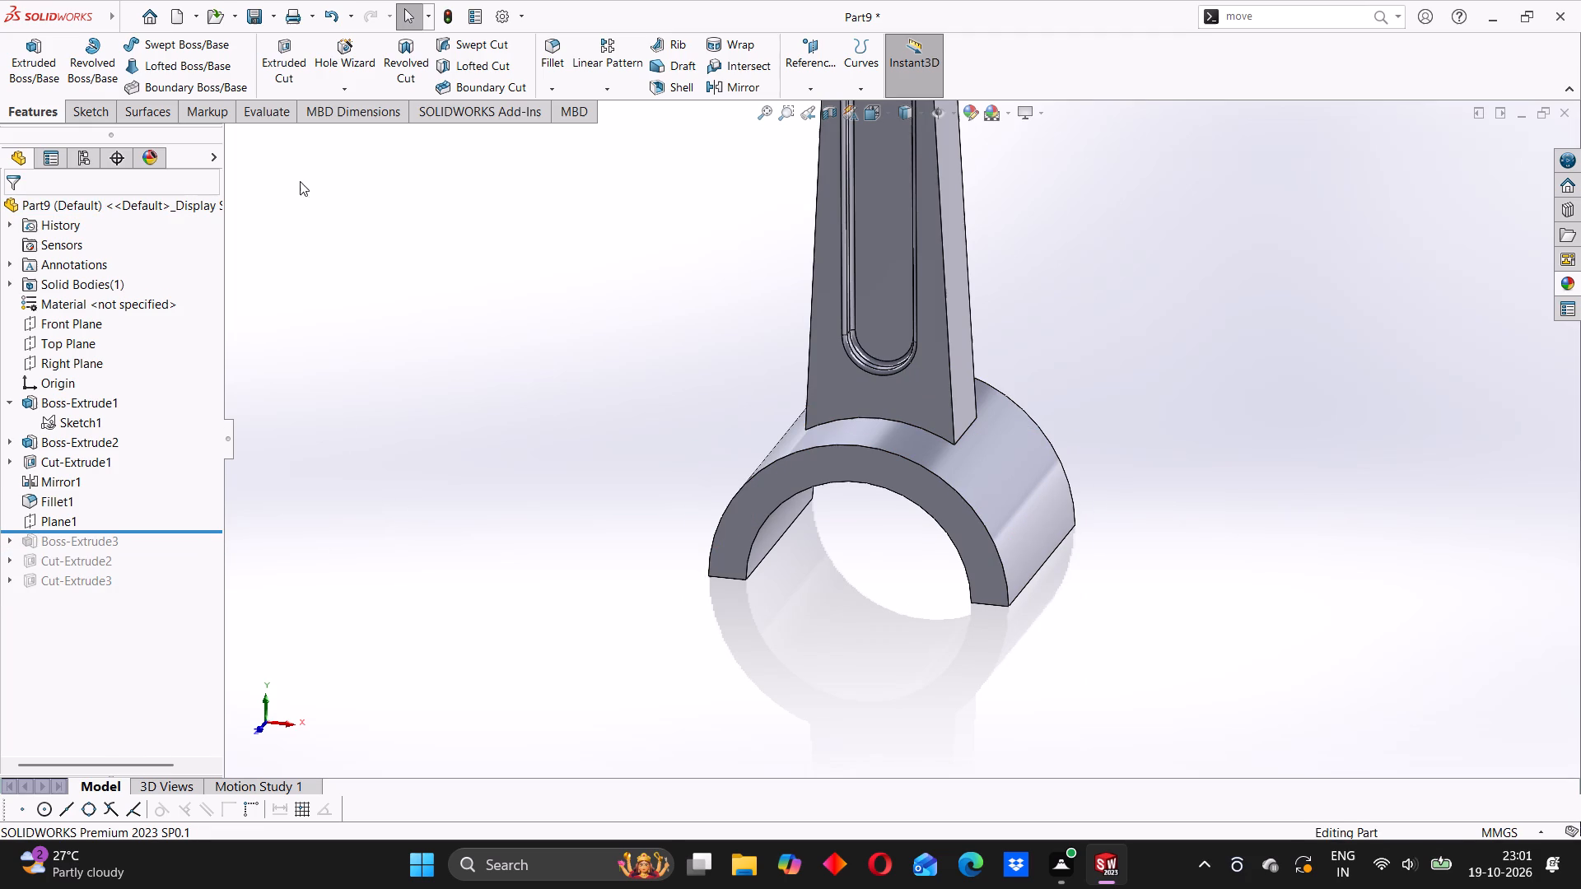
Fillet the four edges where the shank's narrow sides meet the big end and small end with a 40 mm radius.
click(550, 50)
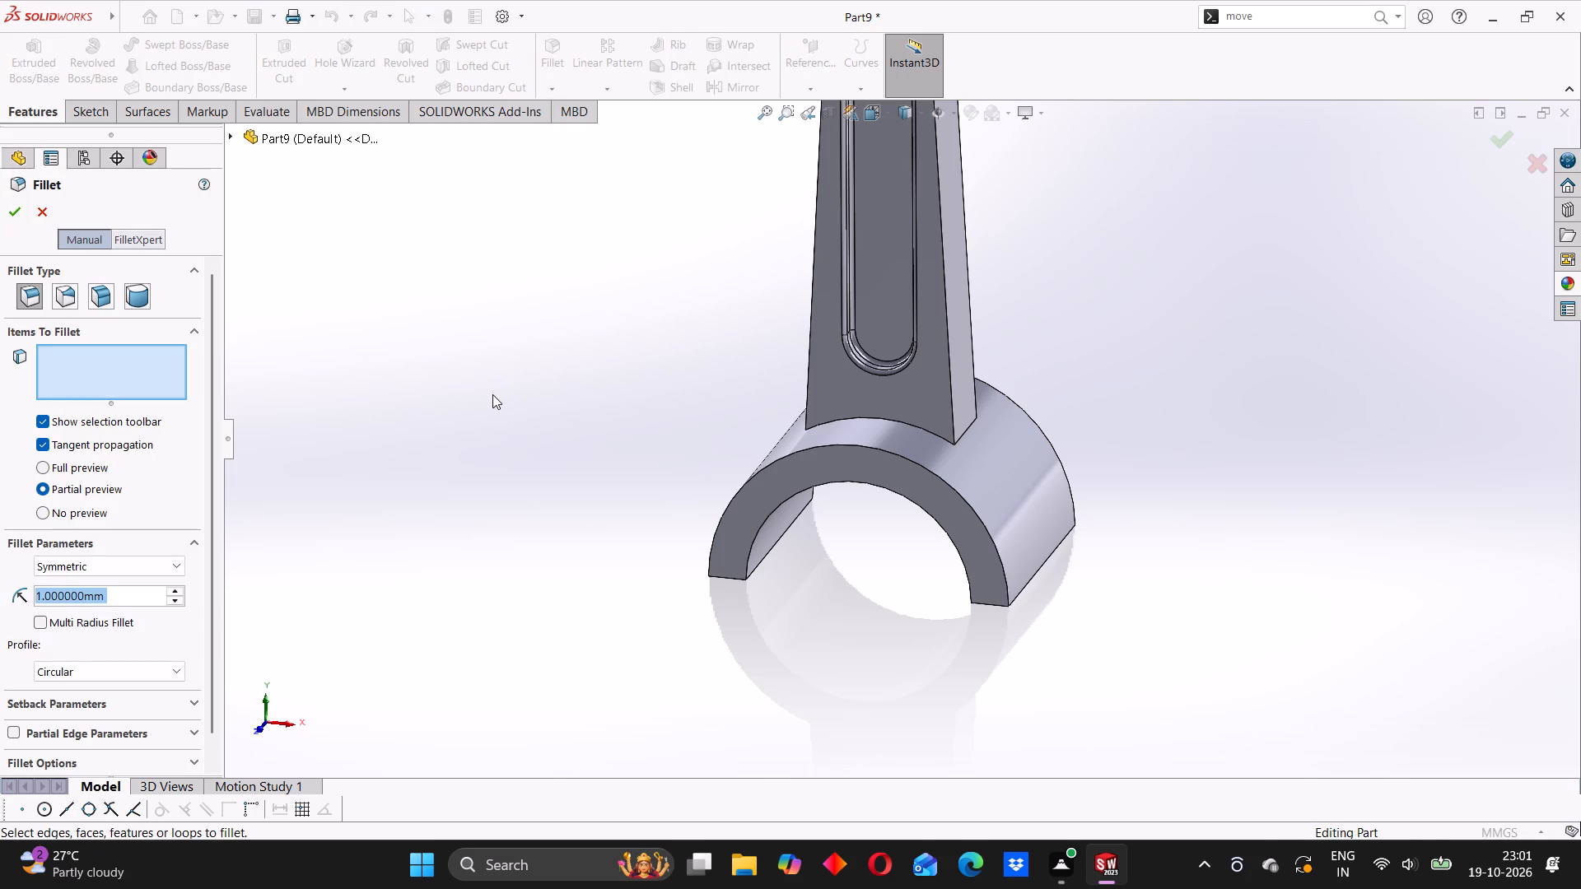
text(40)
key(Return)
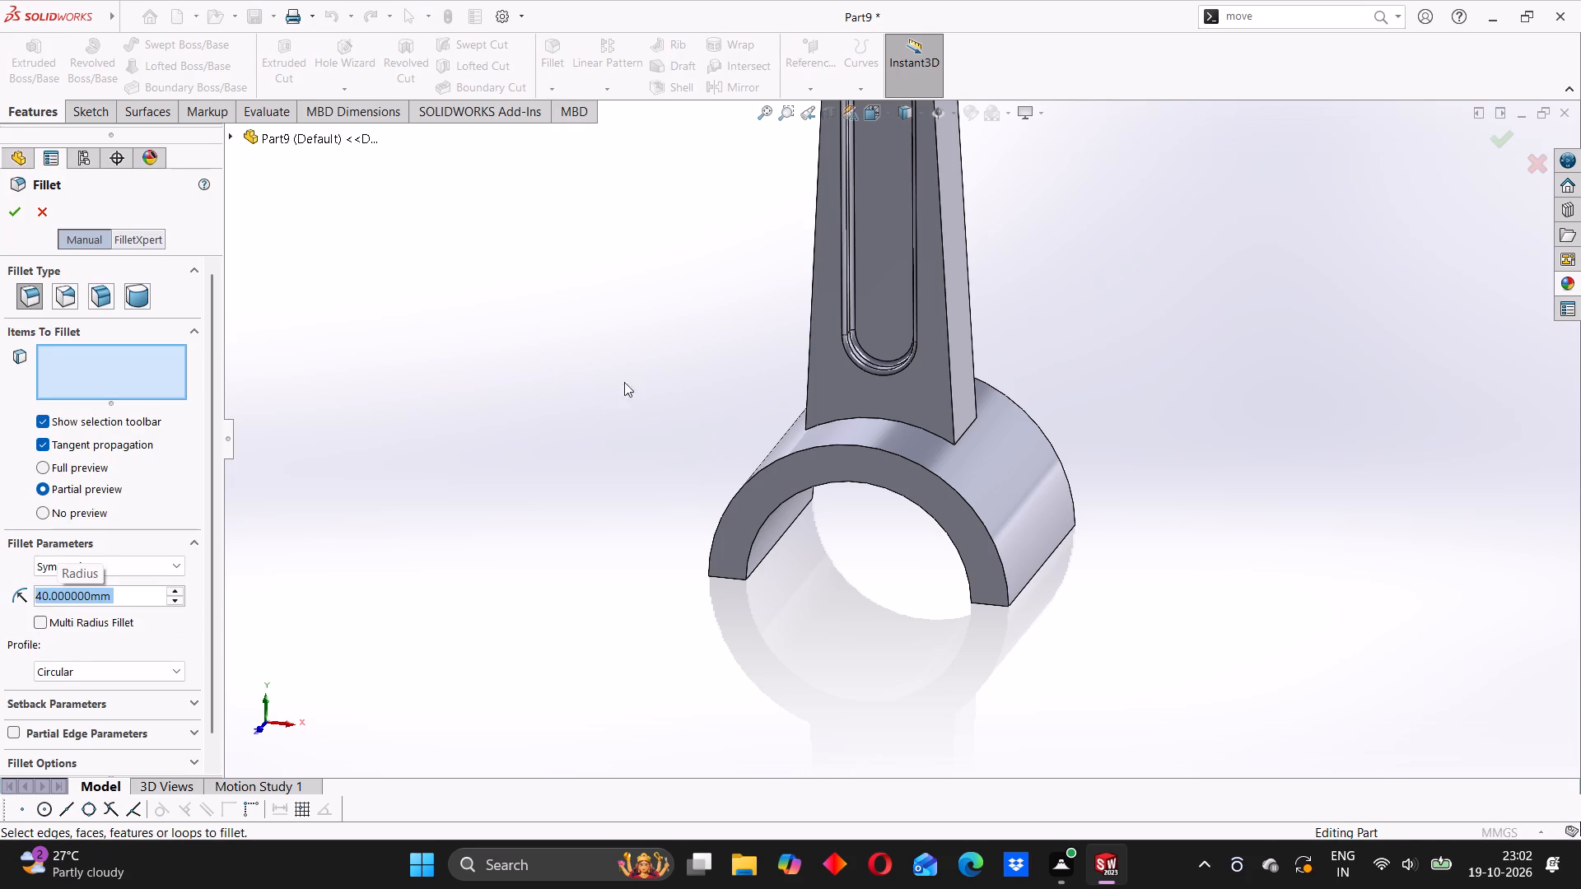
scroll(749, 405, down, 2)
middle_drag(772, 423, 865, 431)
click(813, 422)
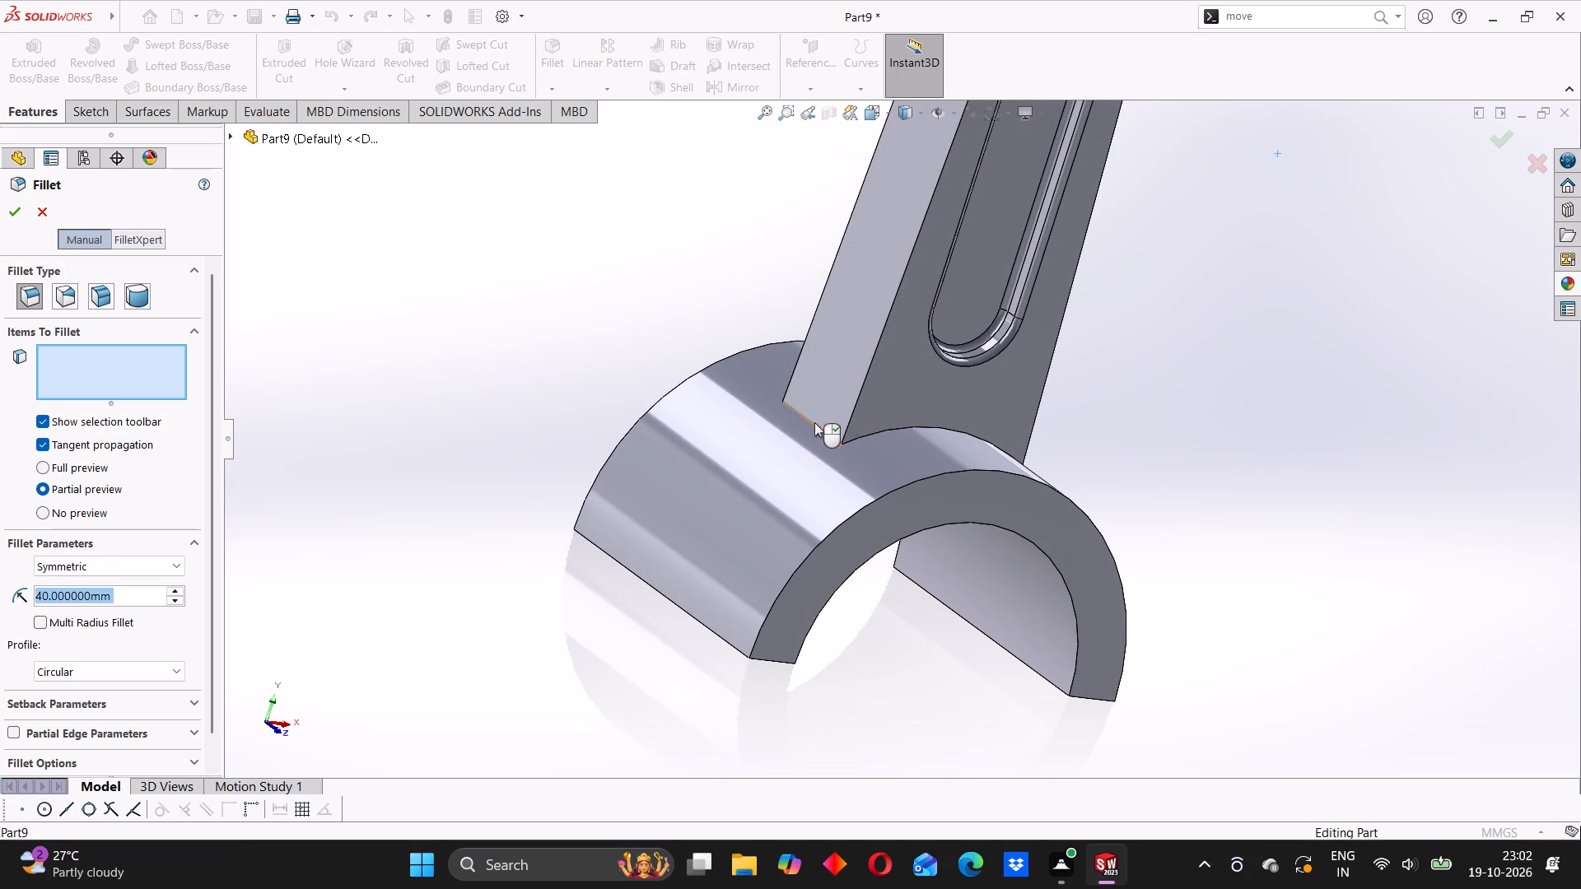
scroll(1029, 435, up, 2)
middle_drag(1032, 431, 950, 445)
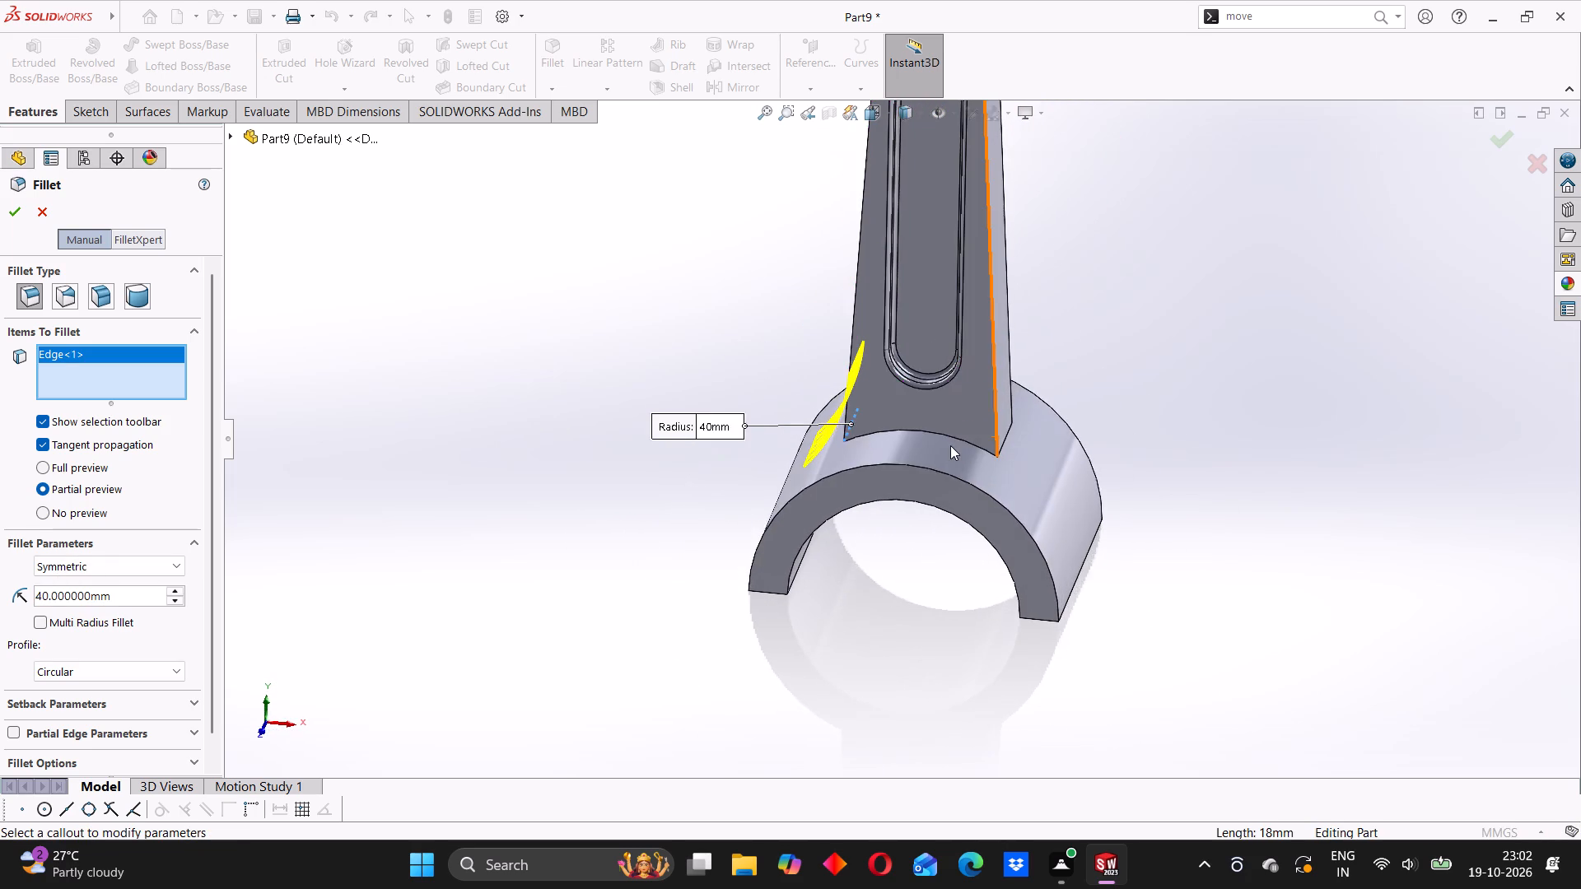
scroll(950, 444, down, 2)
click(1025, 438)
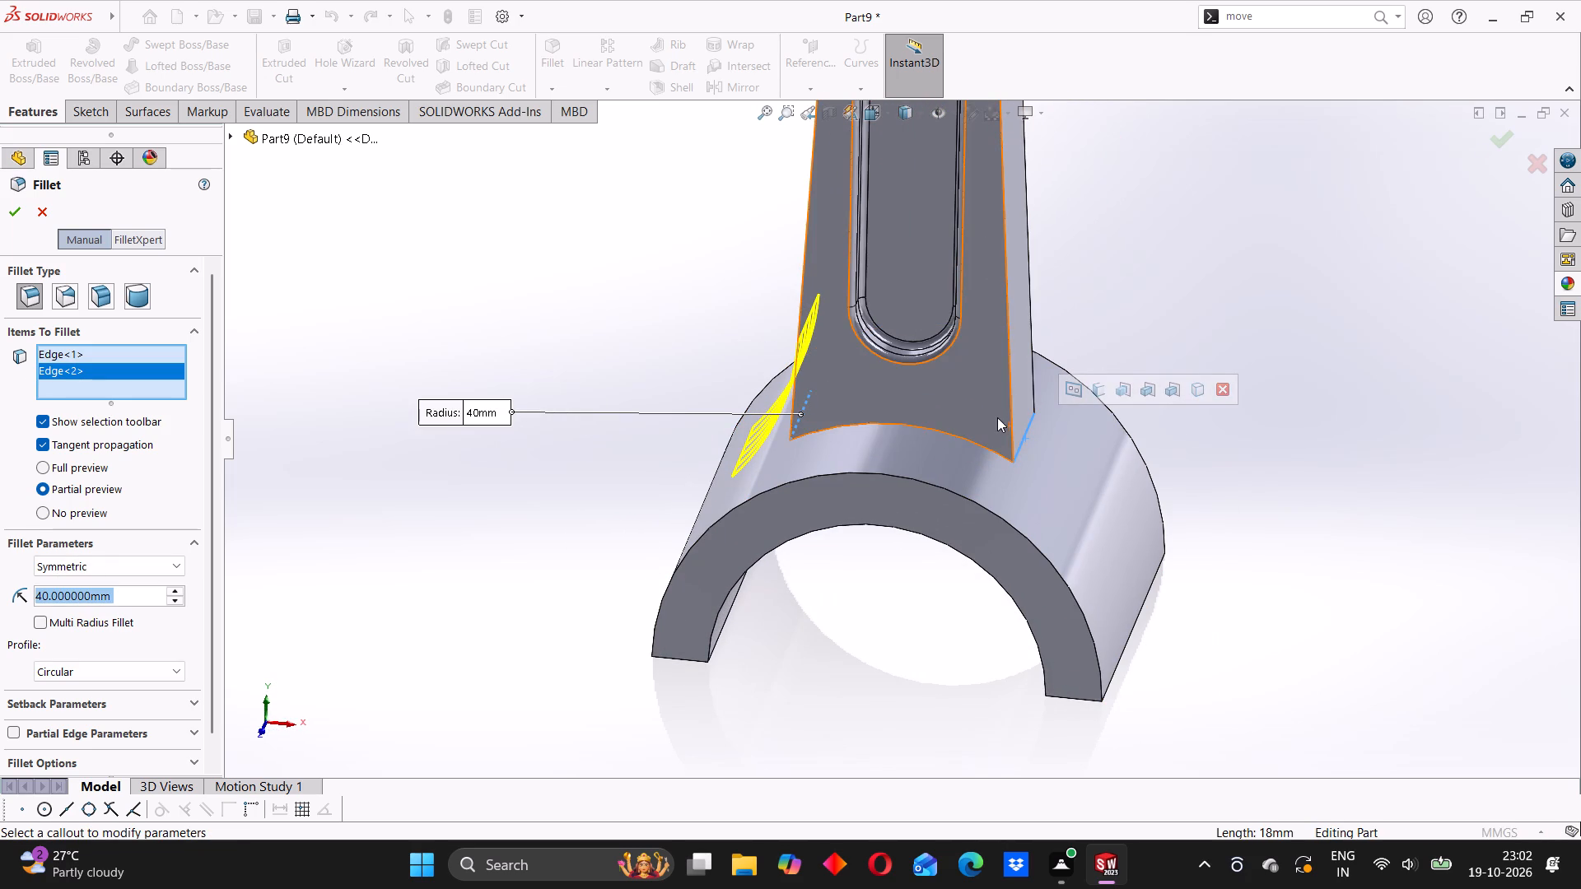
scroll(908, 283, up, 6)
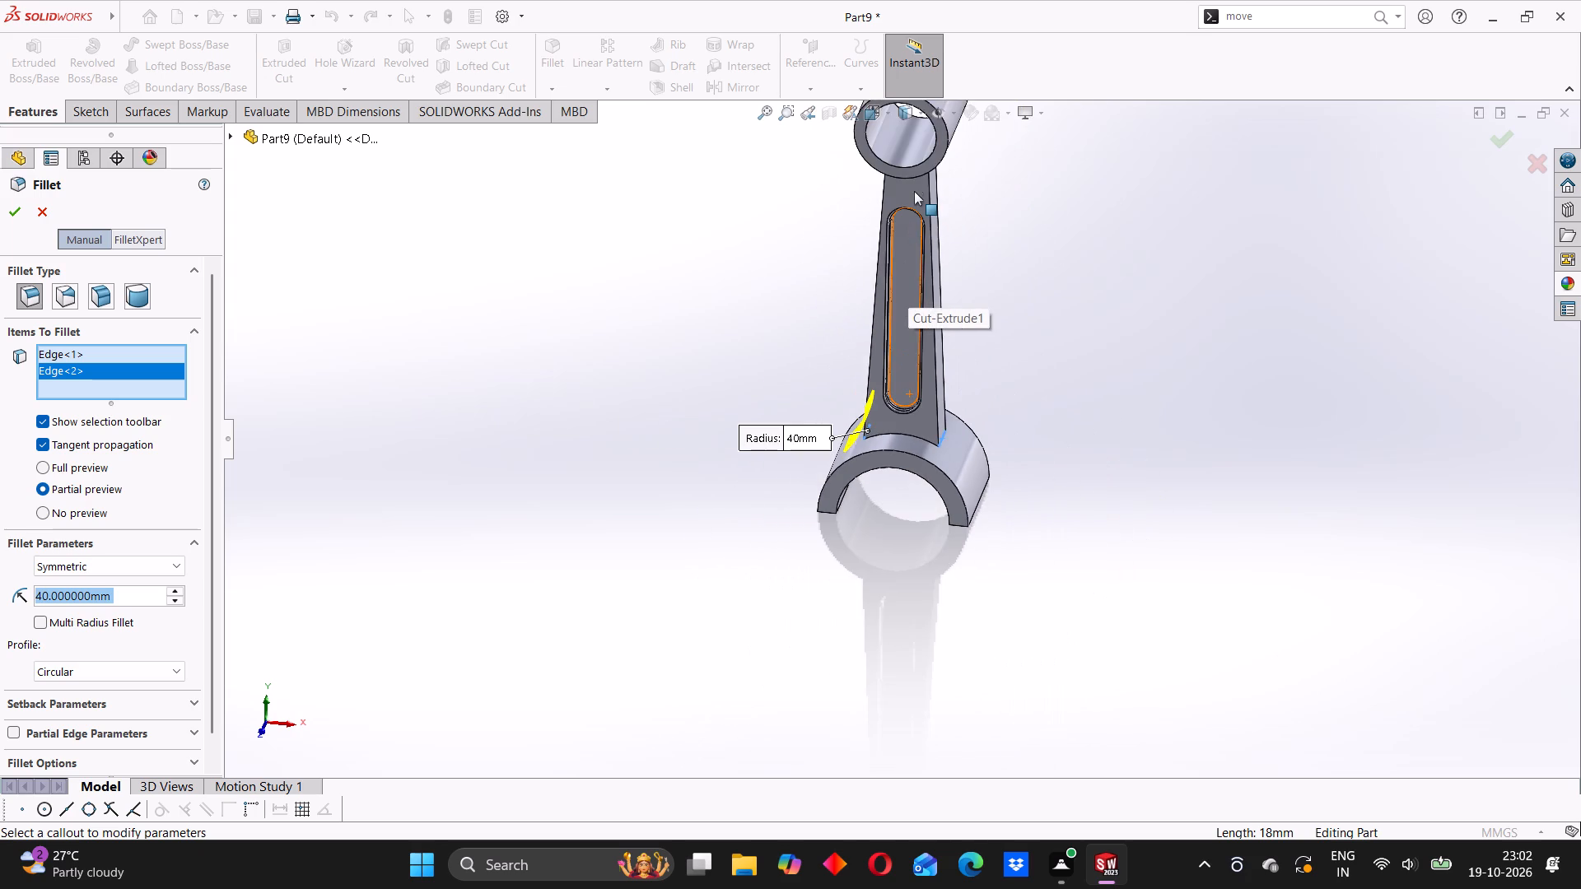
scroll(910, 183, down, 4)
middle_drag(876, 215, 910, 210)
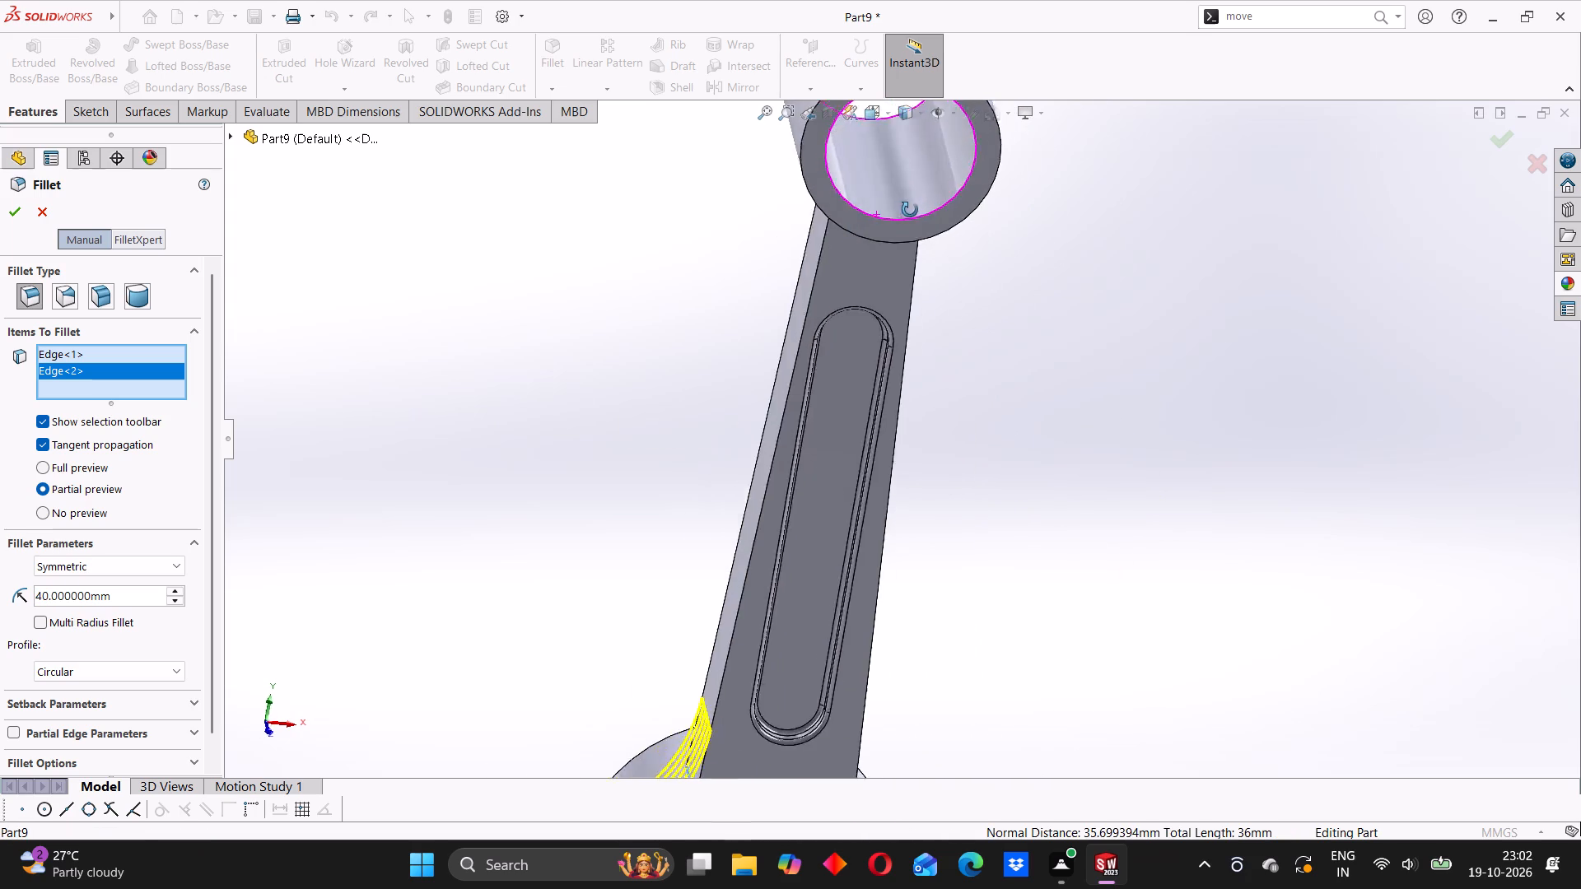
middle_drag(910, 210, 934, 209)
scroll(810, 193, down, 5)
middle_drag(803, 229, 822, 216)
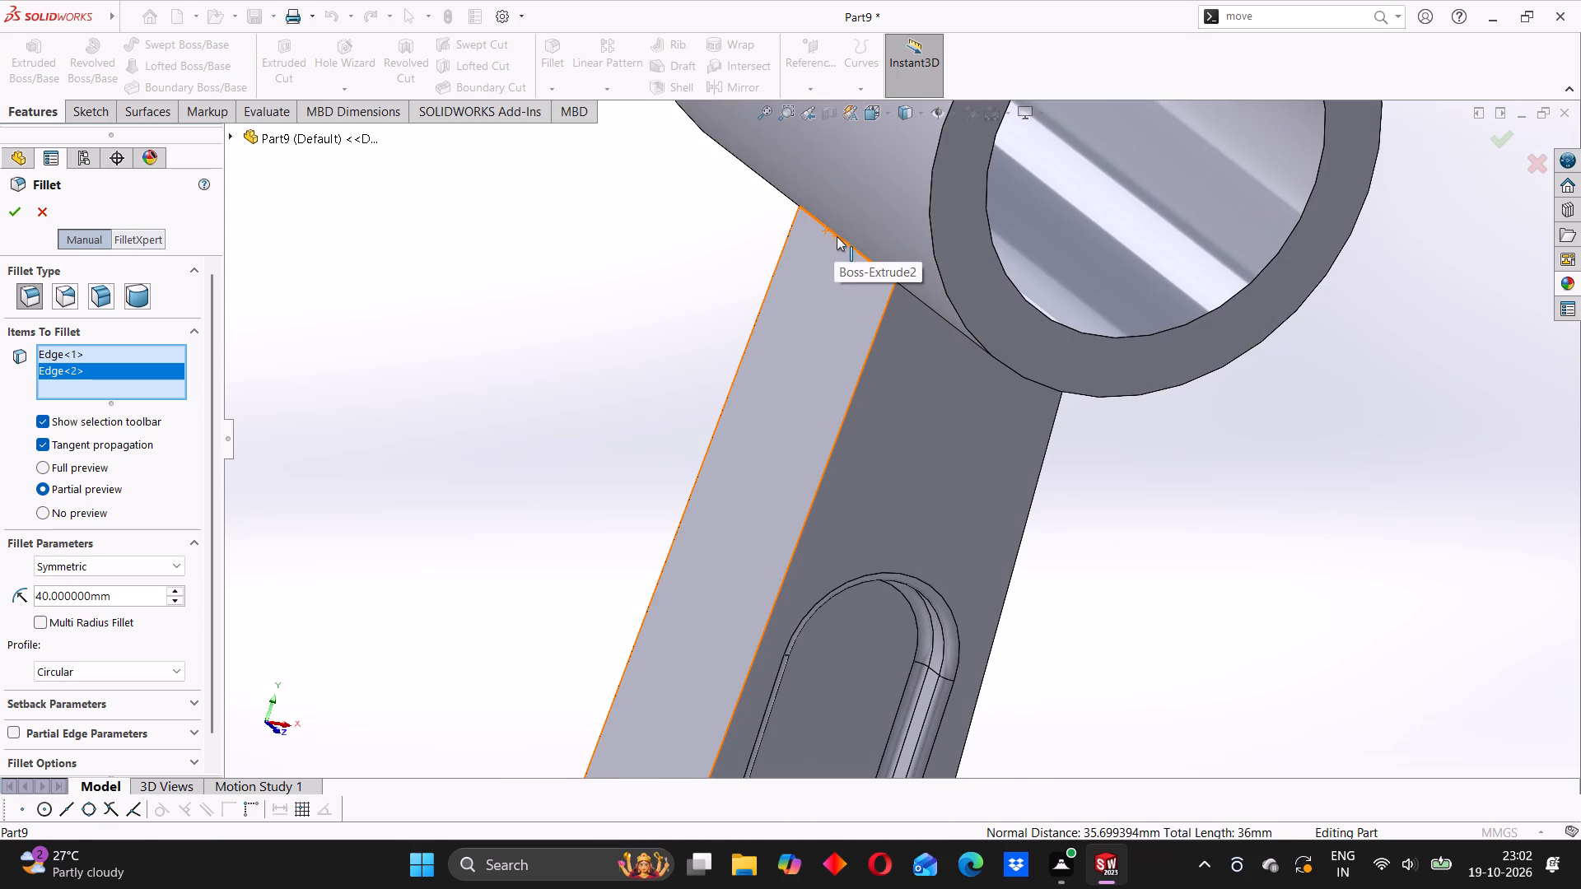
click(838, 235)
scroll(996, 331, up, 3)
middle_drag(1083, 379, 928, 334)
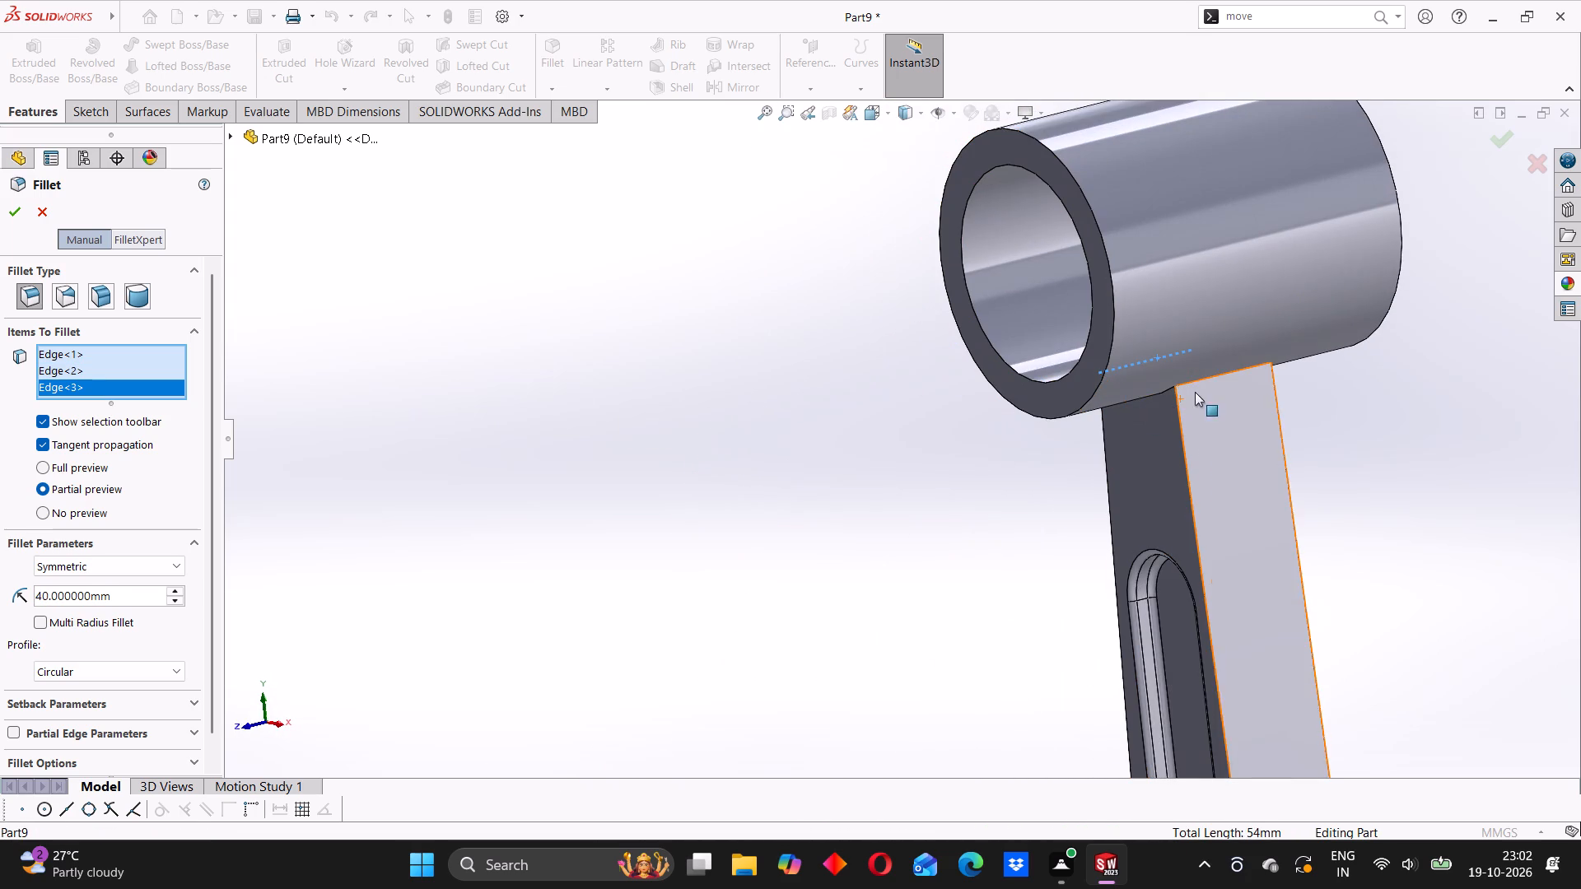
click(1206, 379)
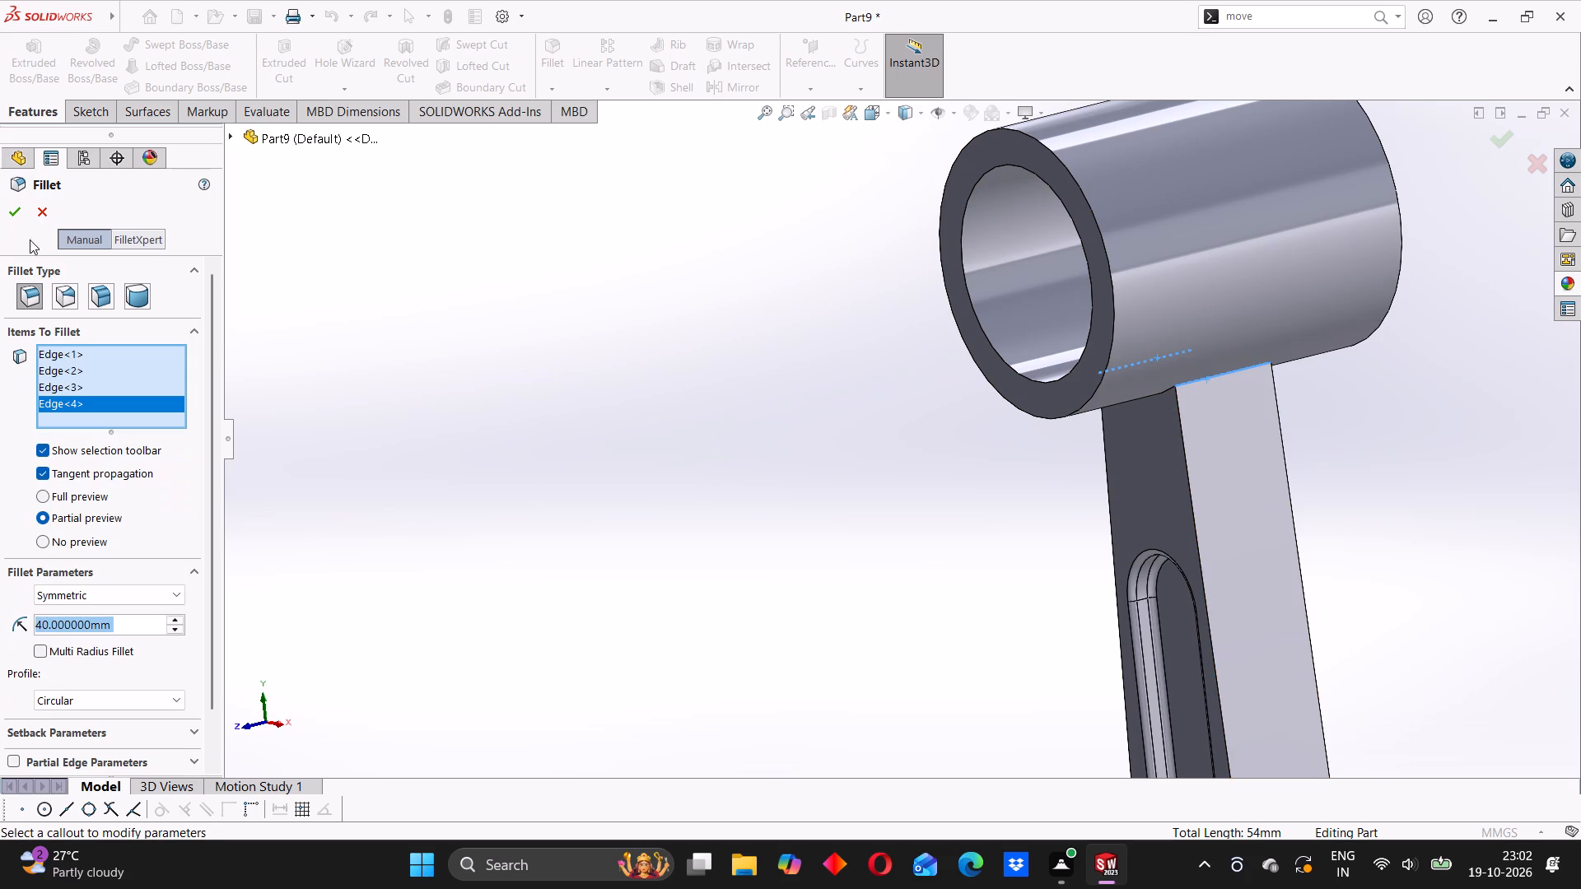
click(18, 208)
scroll(694, 374, up, 3)
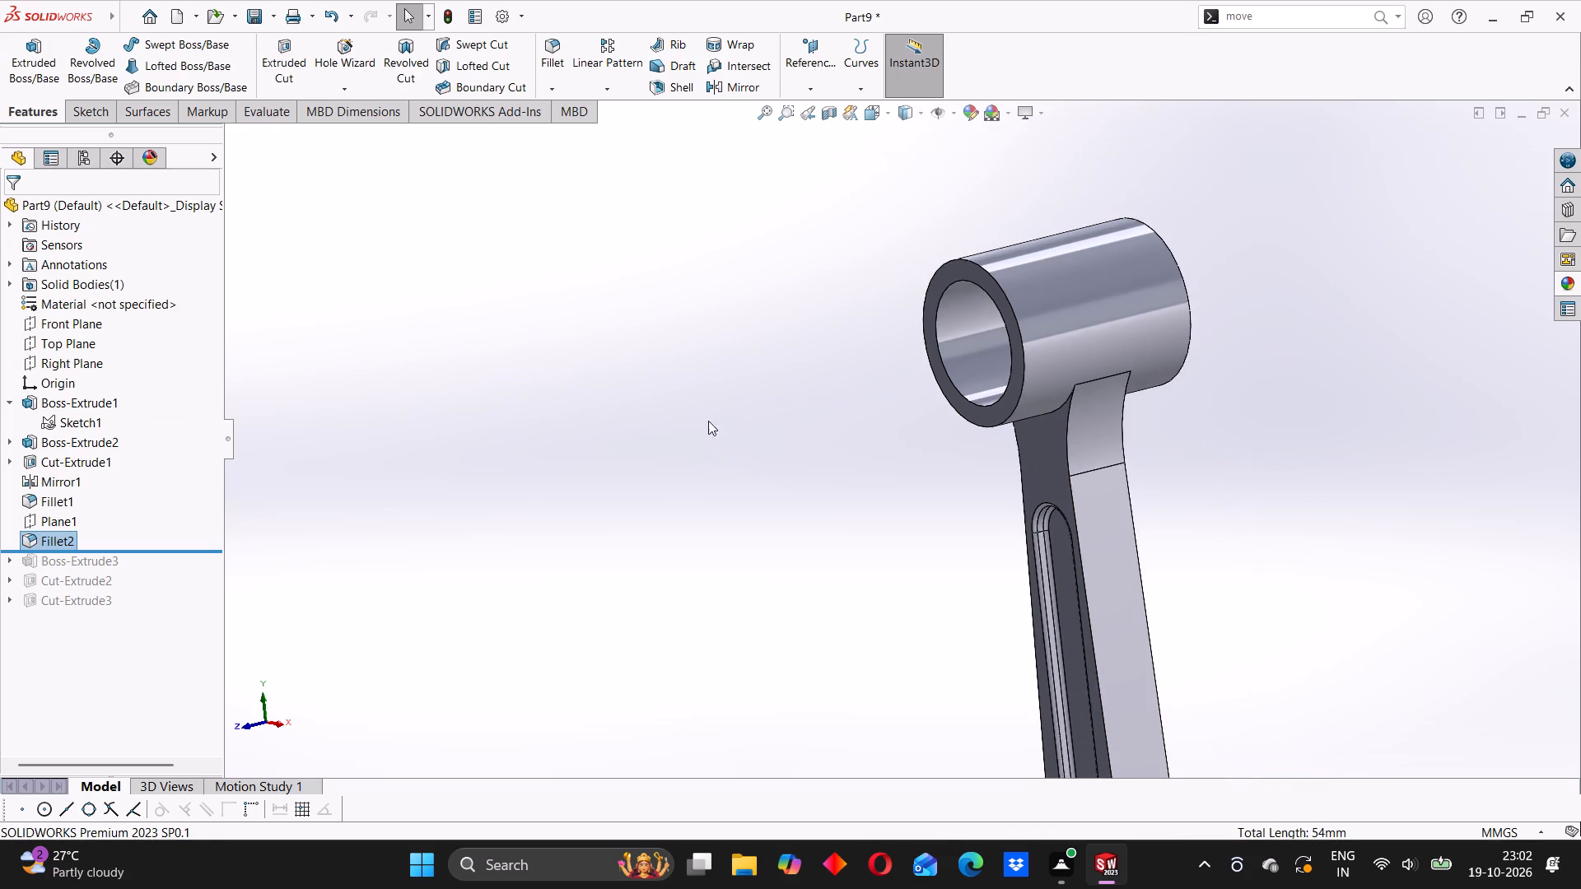
scroll(715, 440, up, 4)
middle_drag(732, 470, 789, 470)
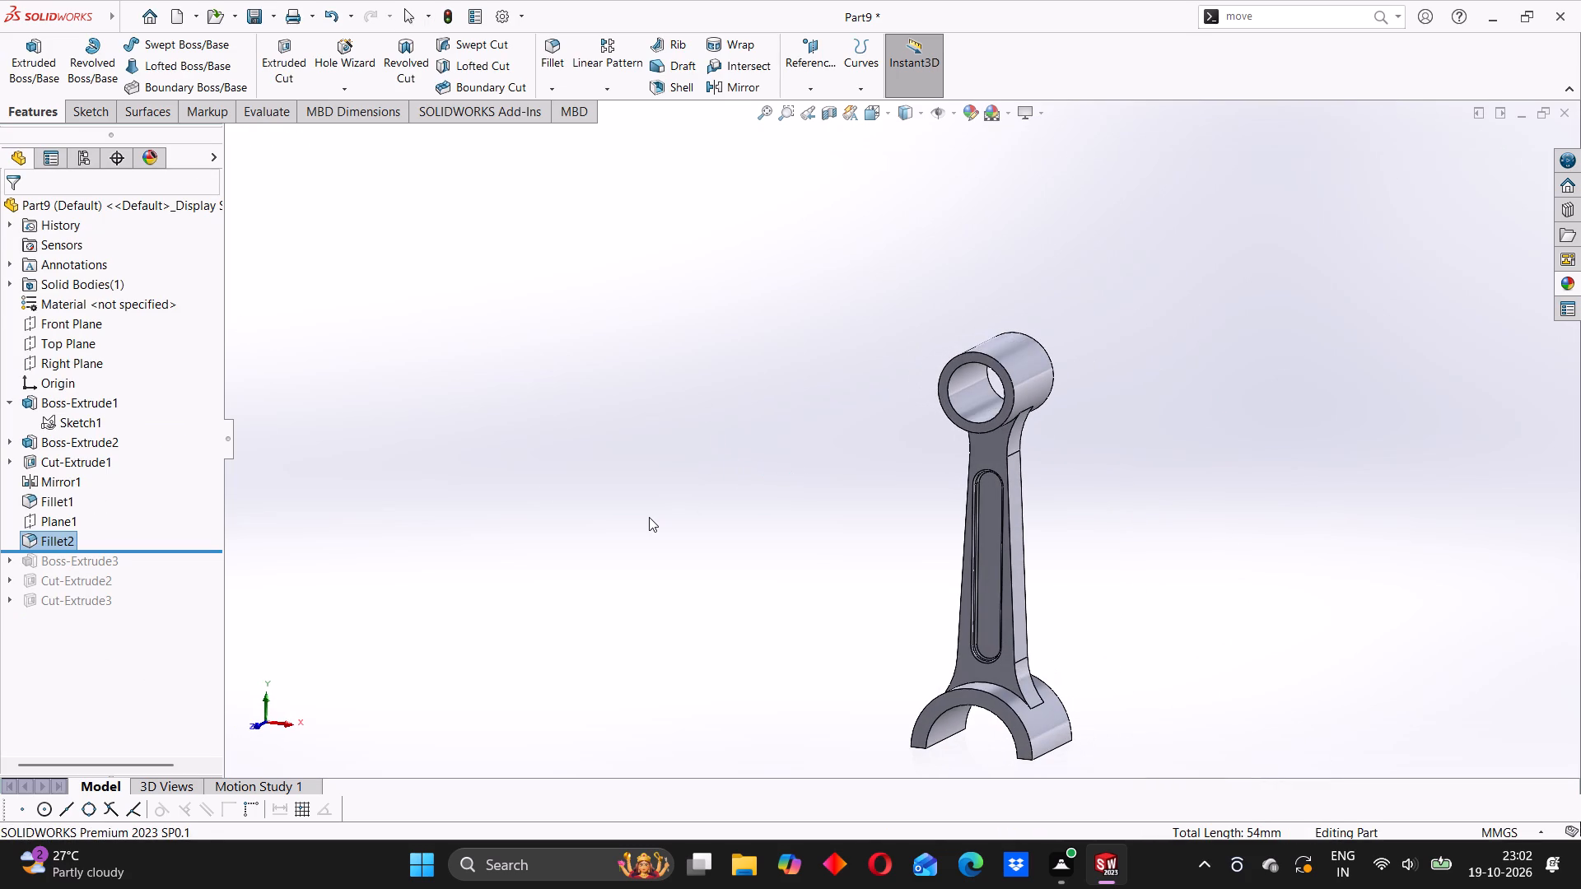
Roll the feature history forward past Cut-Extrude3 to restore the lugs and bolt holes.
scroll(818, 563, up, 2)
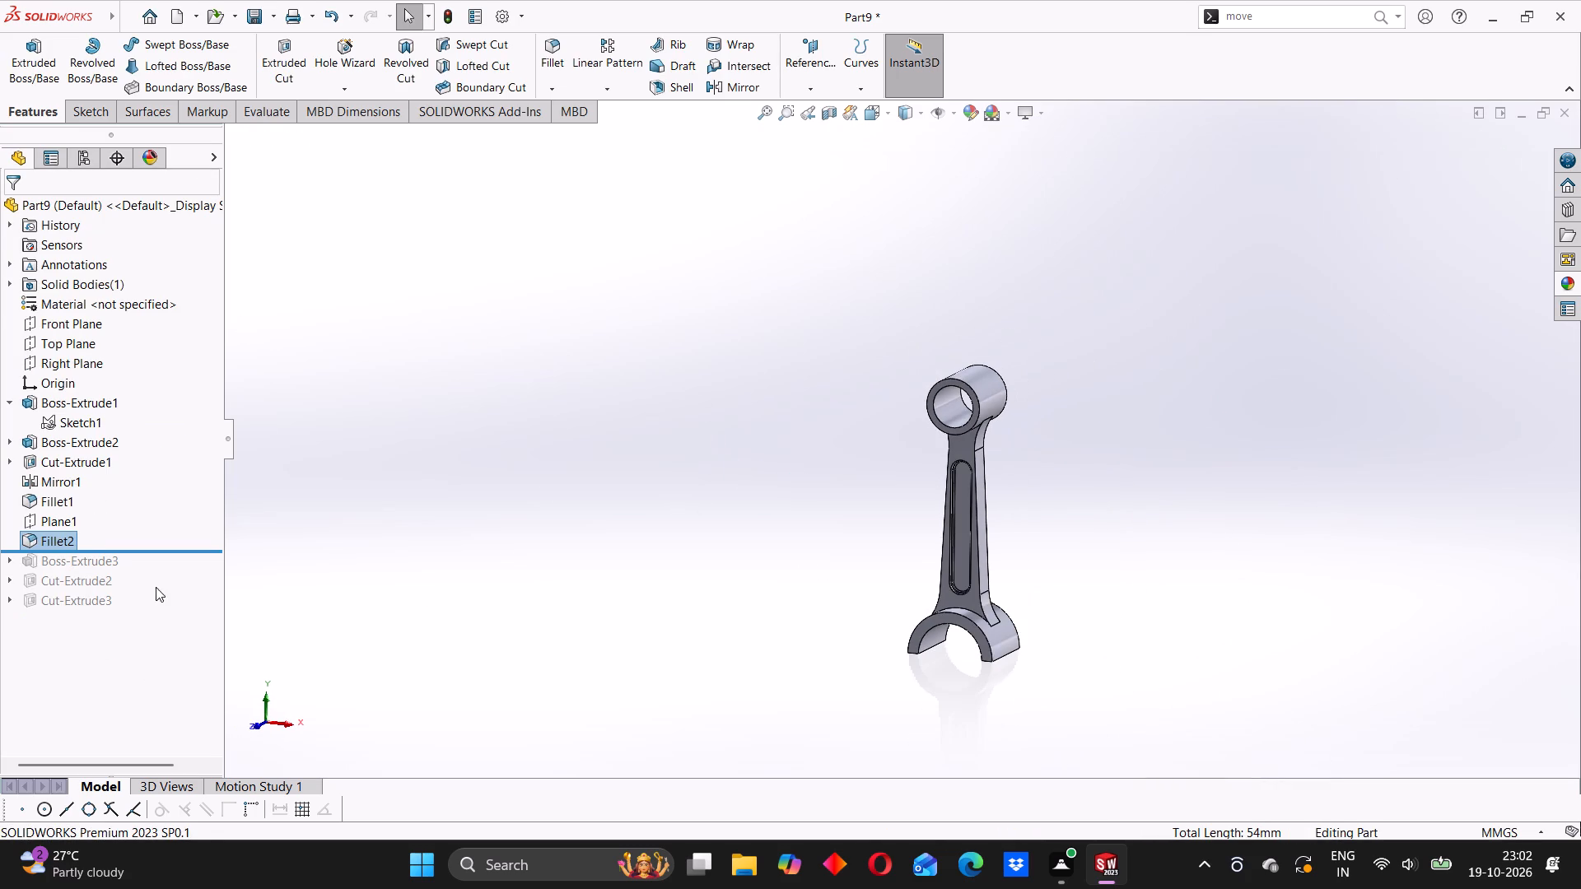
drag(130, 553, 137, 627)
click(521, 532)
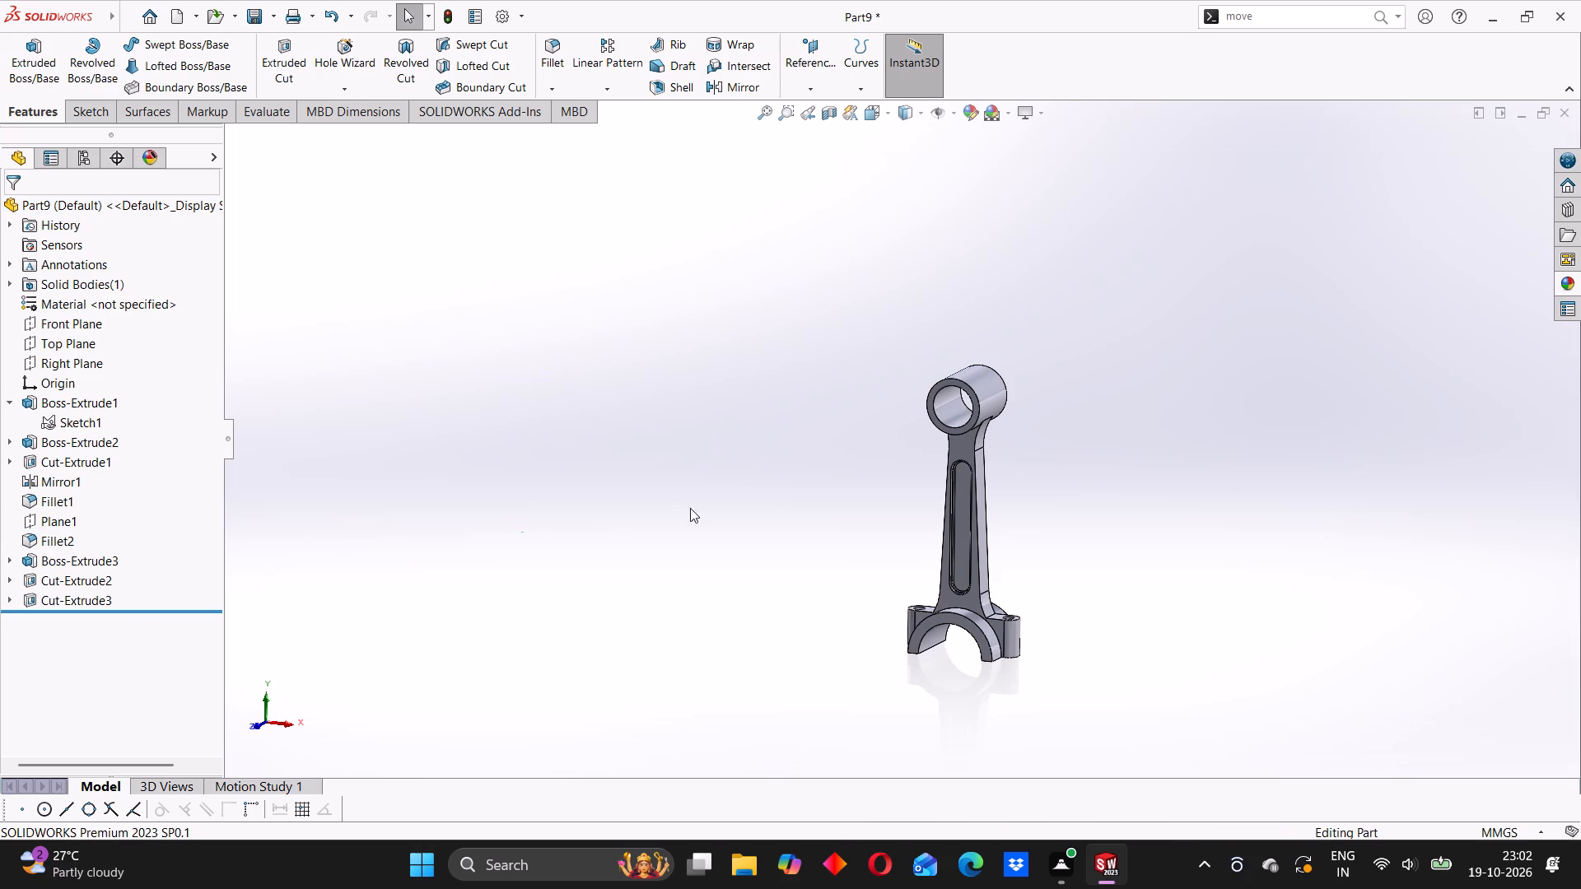
Examine the shank's end fillets and the junction between the shank, lugs and big end.
scroll(953, 525, up, 2)
scroll(943, 555, down, 4)
middle_drag(902, 560, 980, 501)
scroll(933, 484, down, 3)
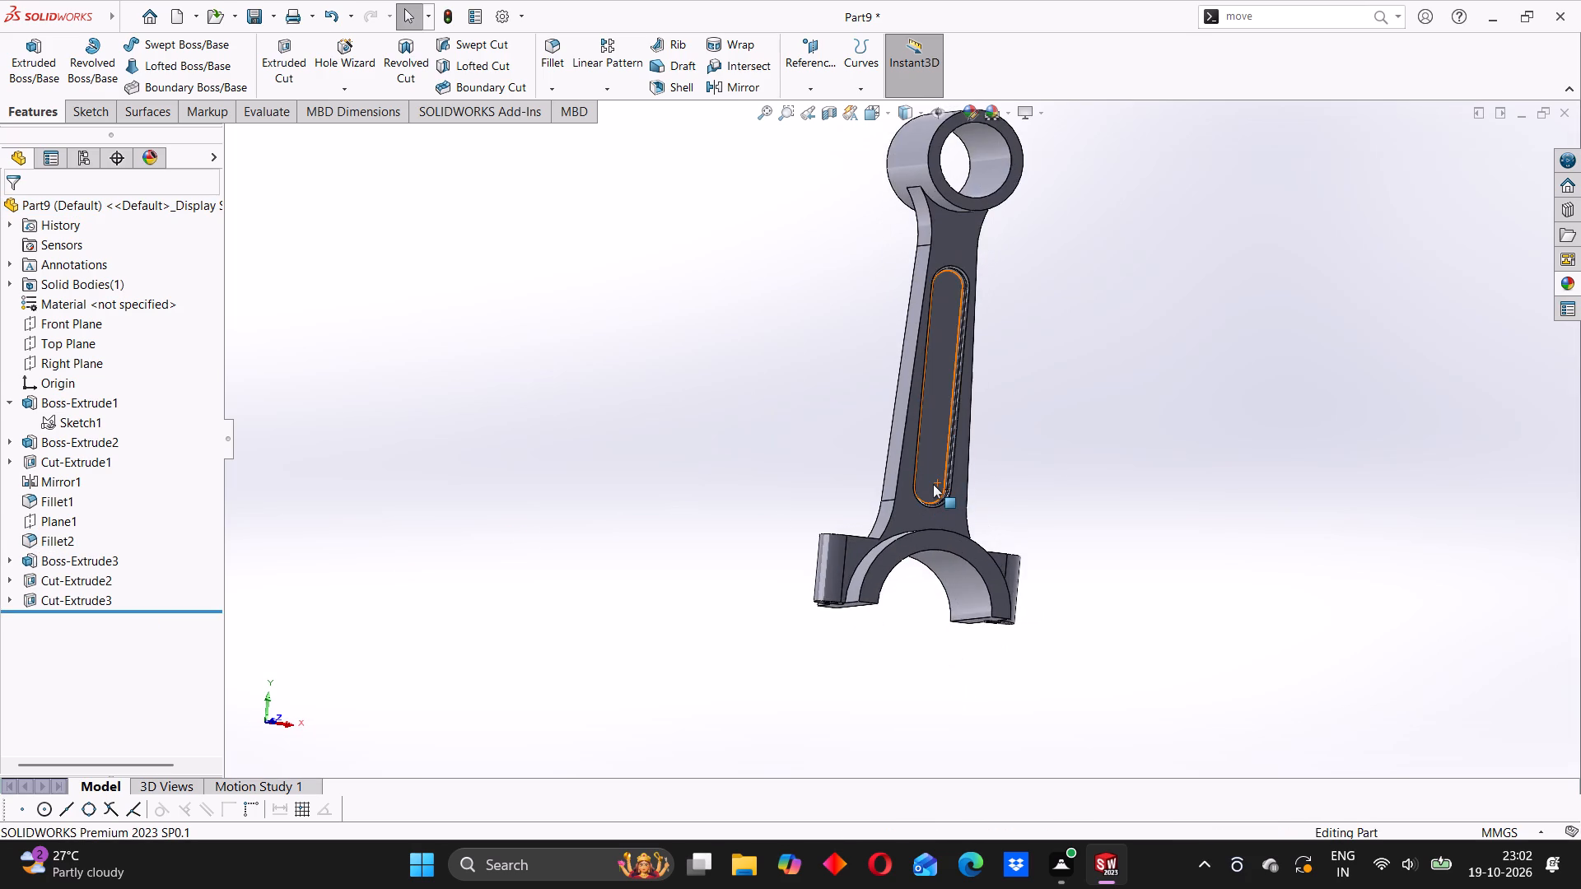
scroll(897, 480, down, 2)
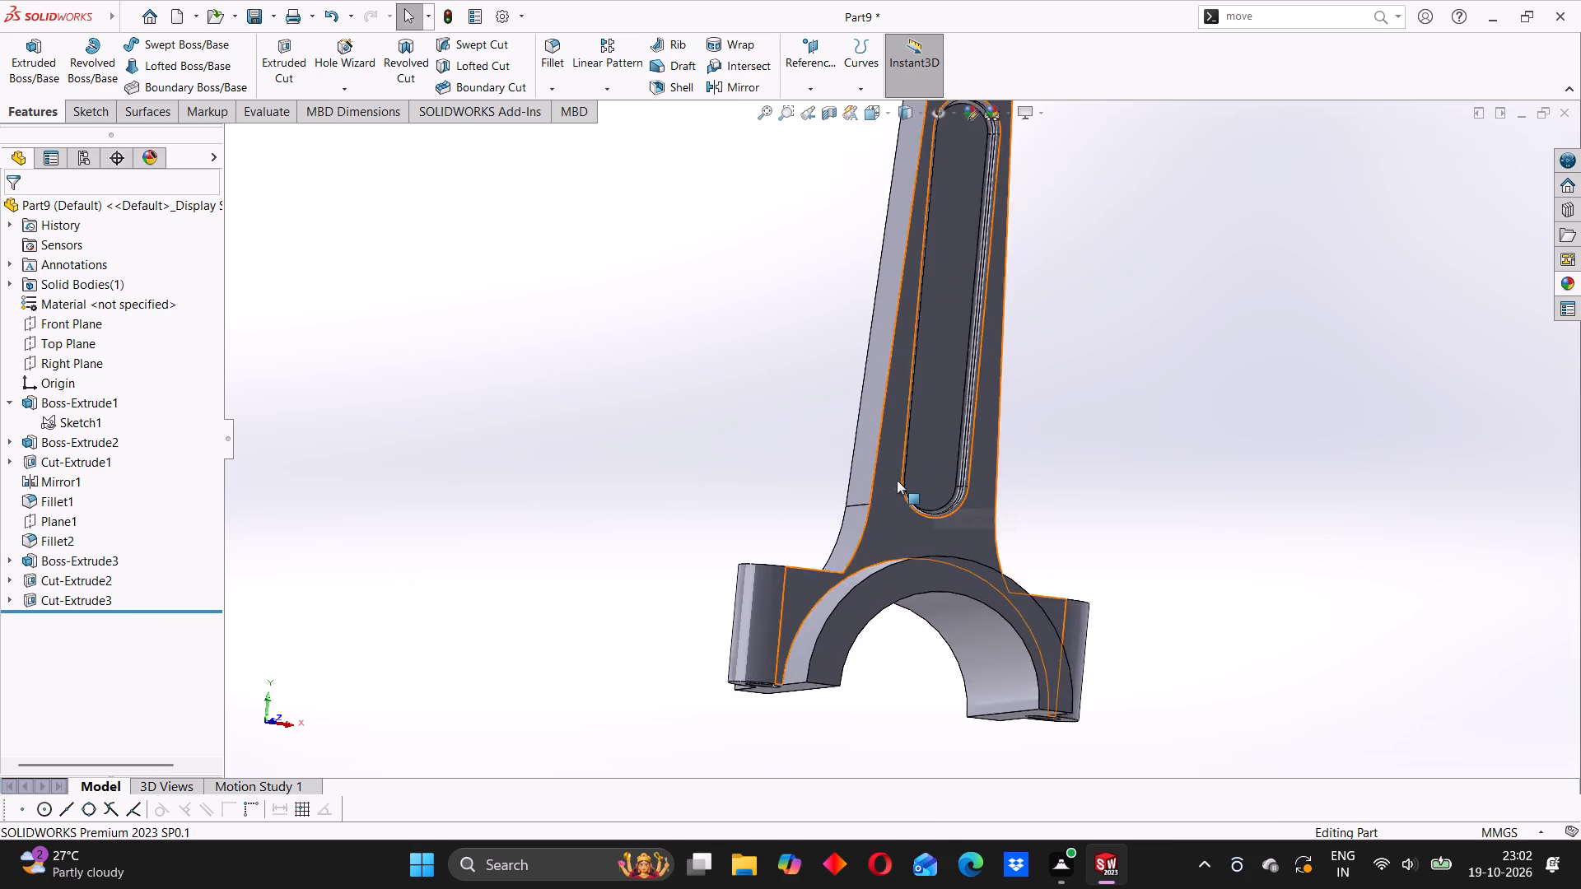
scroll(896, 500, up, 6)
middle_drag(954, 393, 915, 463)
scroll(910, 434, down, 3)
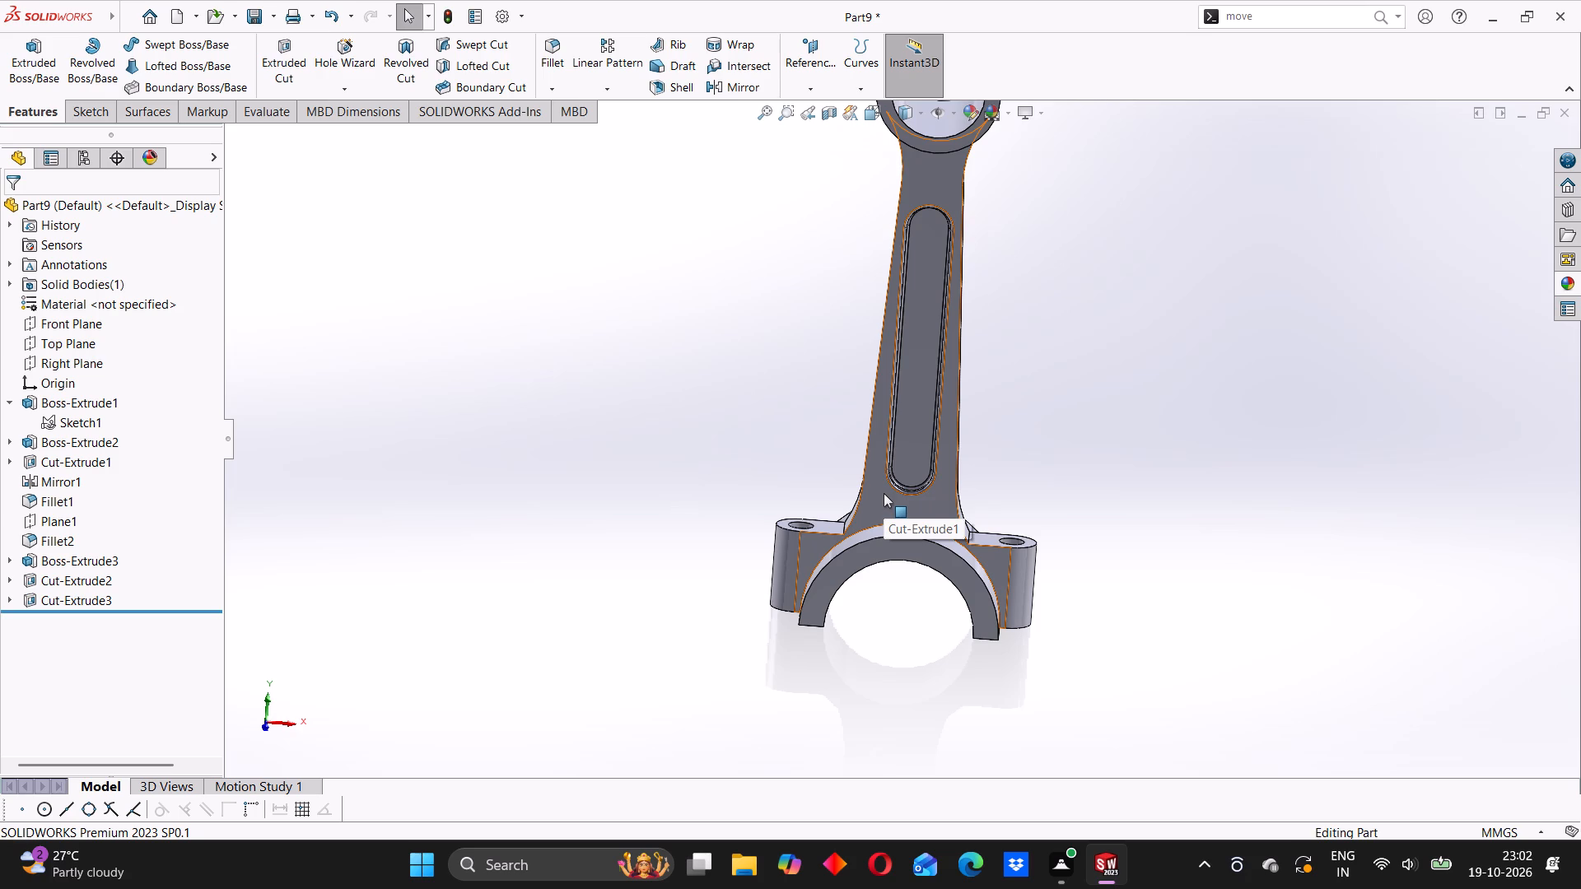
Fillet the arc edges where the shank and lugs meet the big-end ring, on both faces, with a 3 mm radius.
click(558, 64)
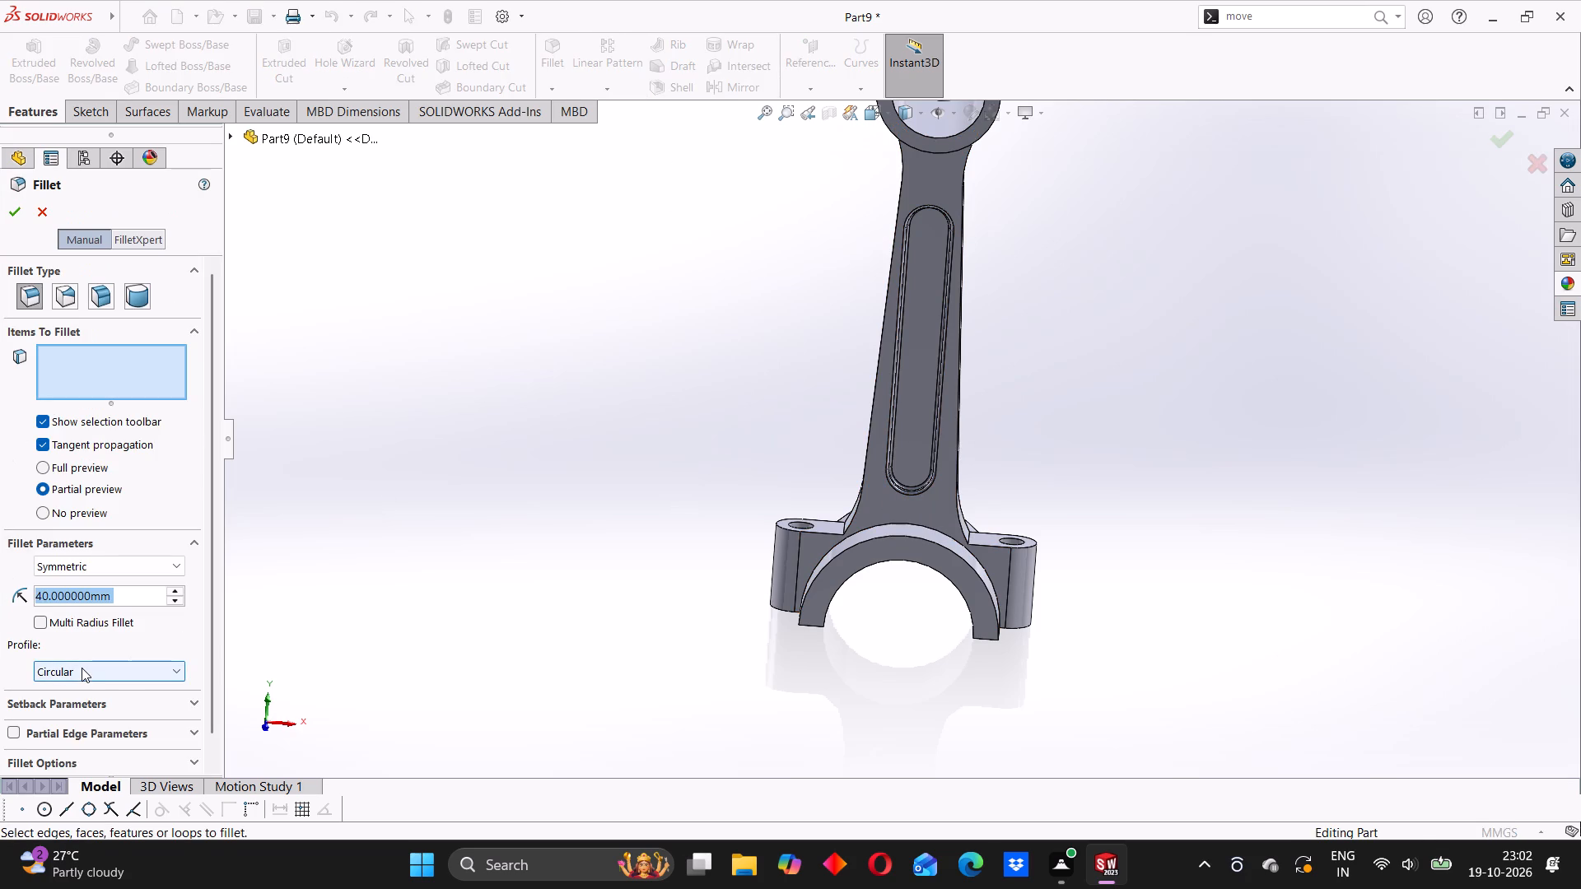
key(3)
key(Return)
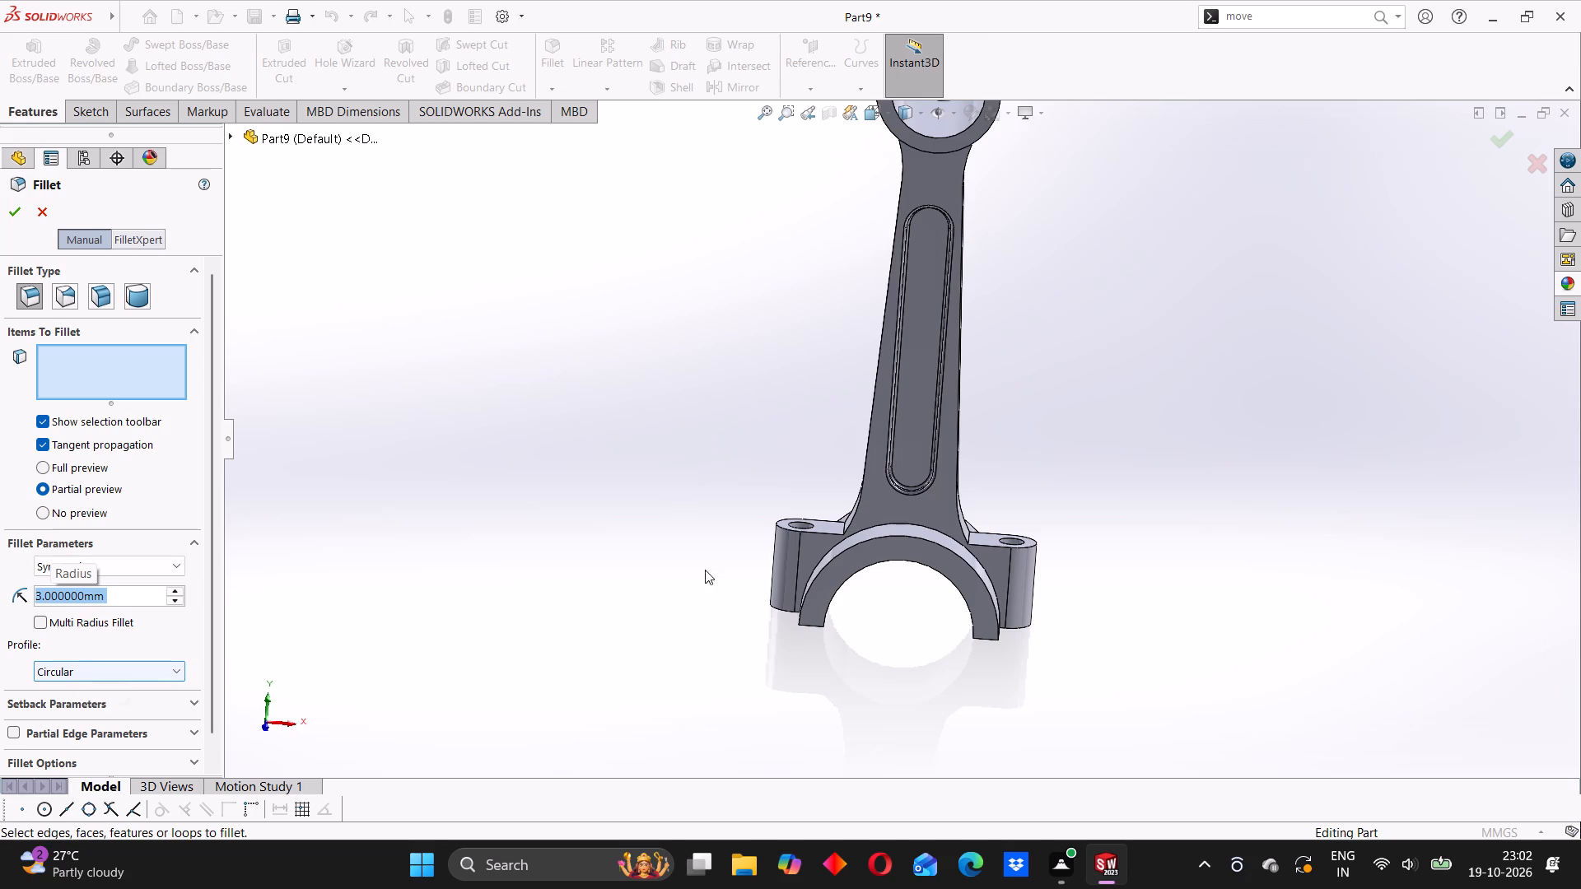
scroll(884, 516, down, 3)
middle_drag(1075, 456, 966, 556)
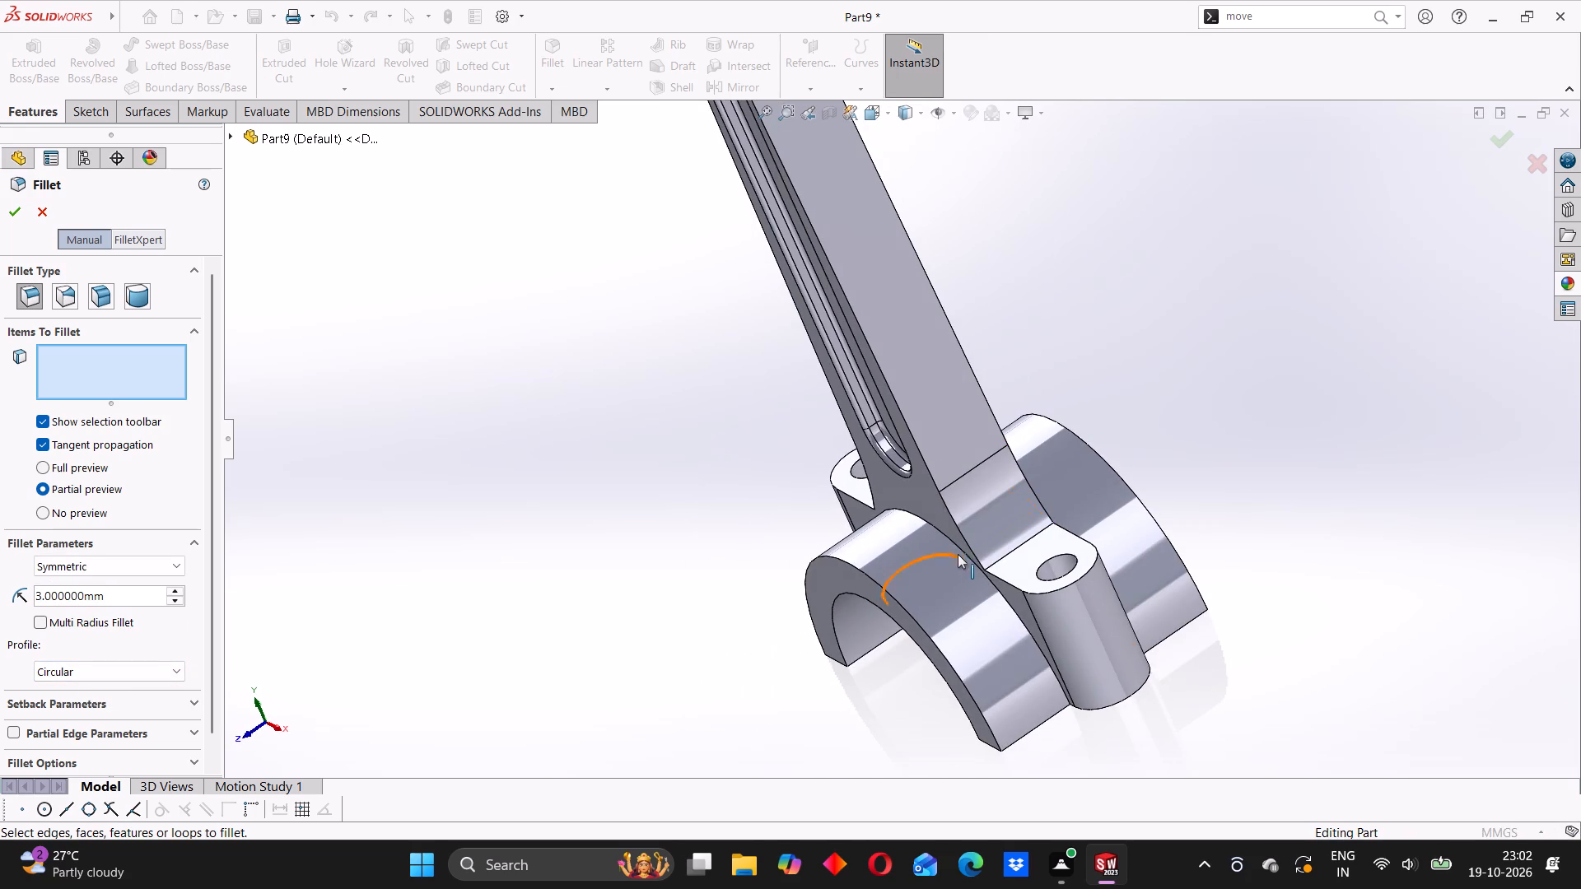
click(950, 542)
middle_drag(1132, 440, 1056, 557)
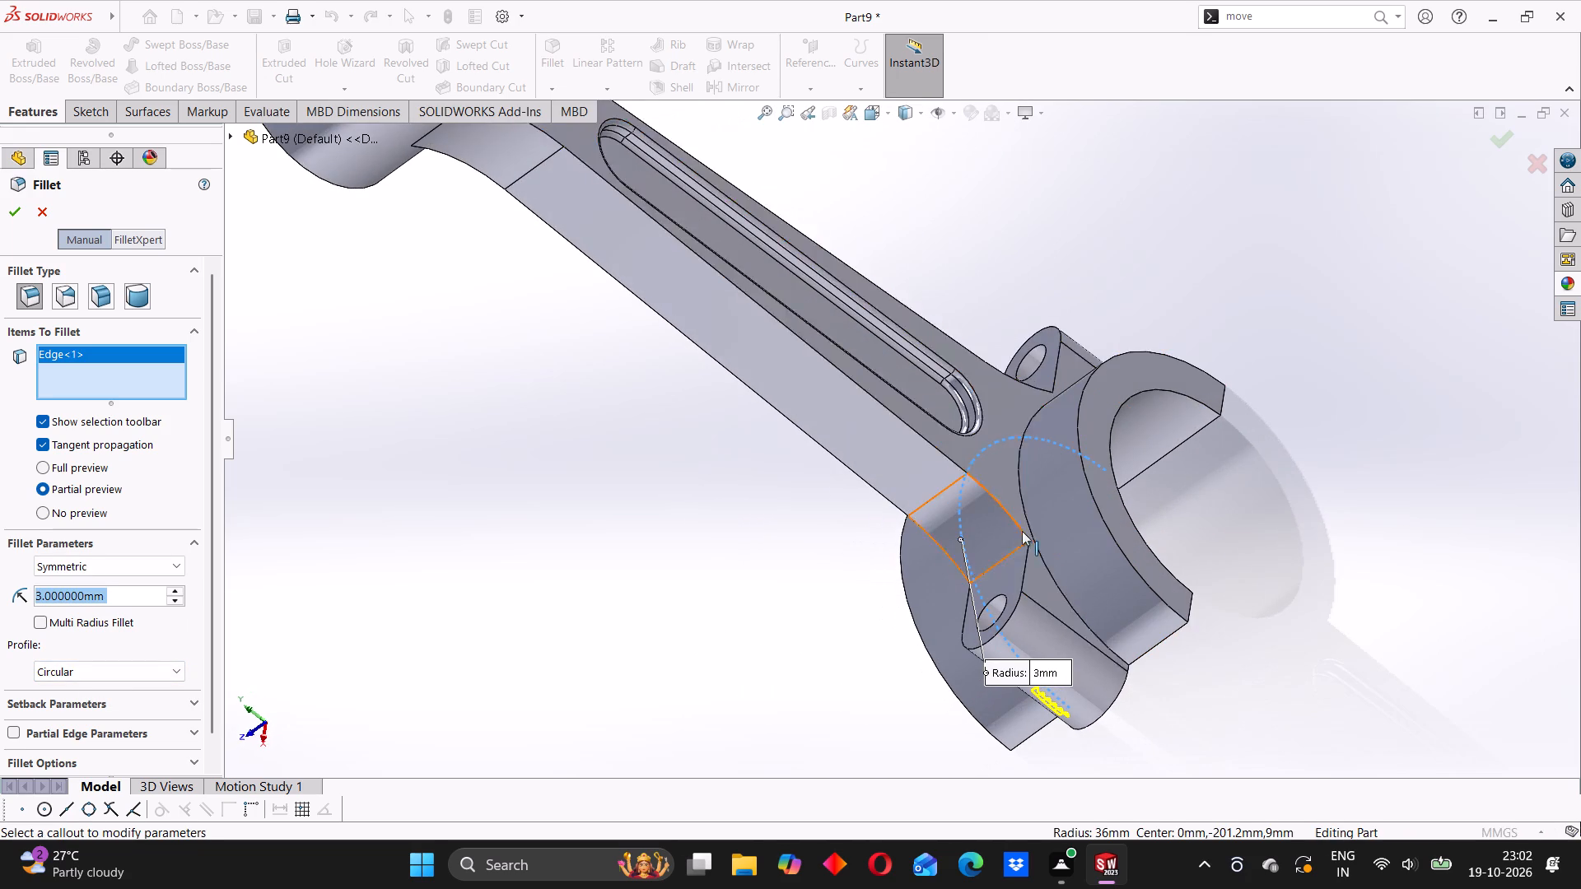
click(1023, 506)
scroll(950, 534, up, 3)
middle_drag(908, 573, 920, 561)
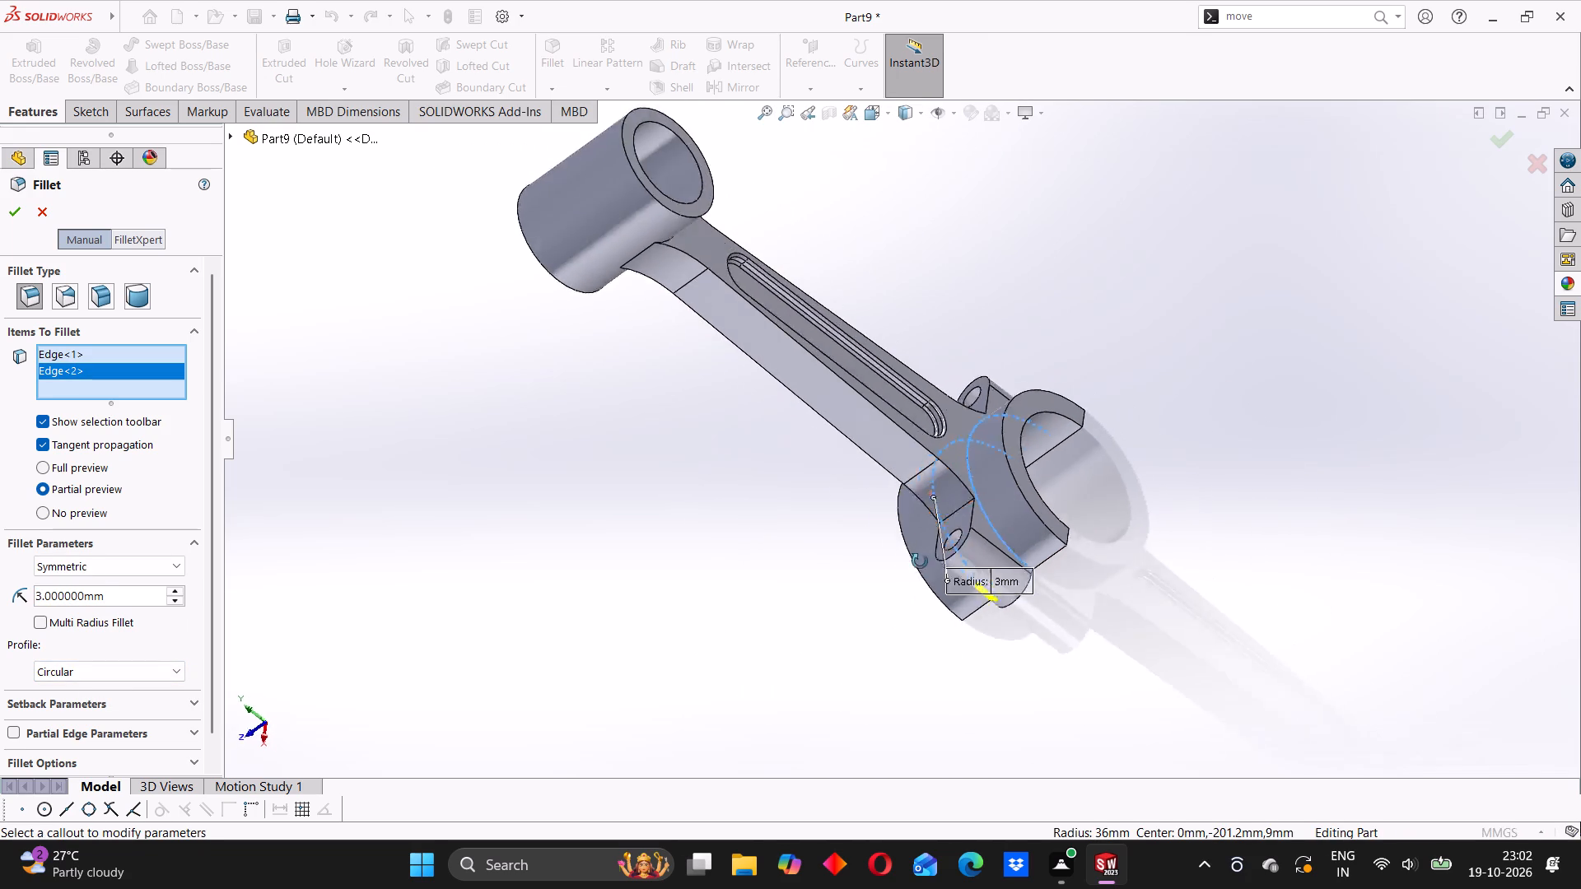
middle_drag(920, 561, 1038, 472)
scroll(833, 567, down, 3)
scroll(818, 431, up, 3)
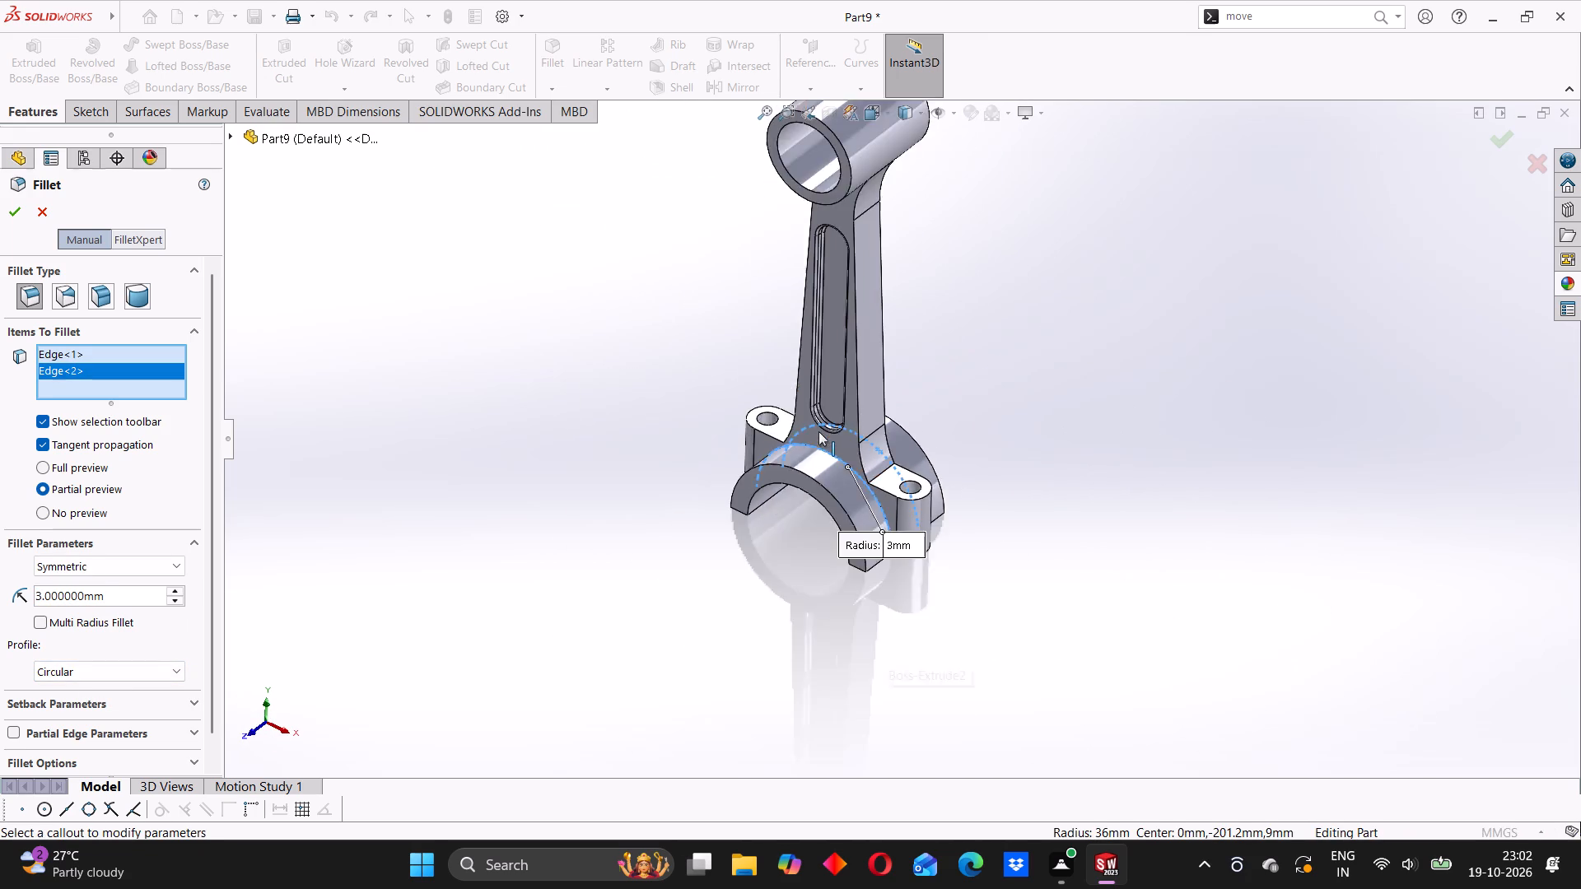
scroll(818, 431, up, 6)
scroll(880, 305, down, 6)
middle_drag(850, 514, 932, 379)
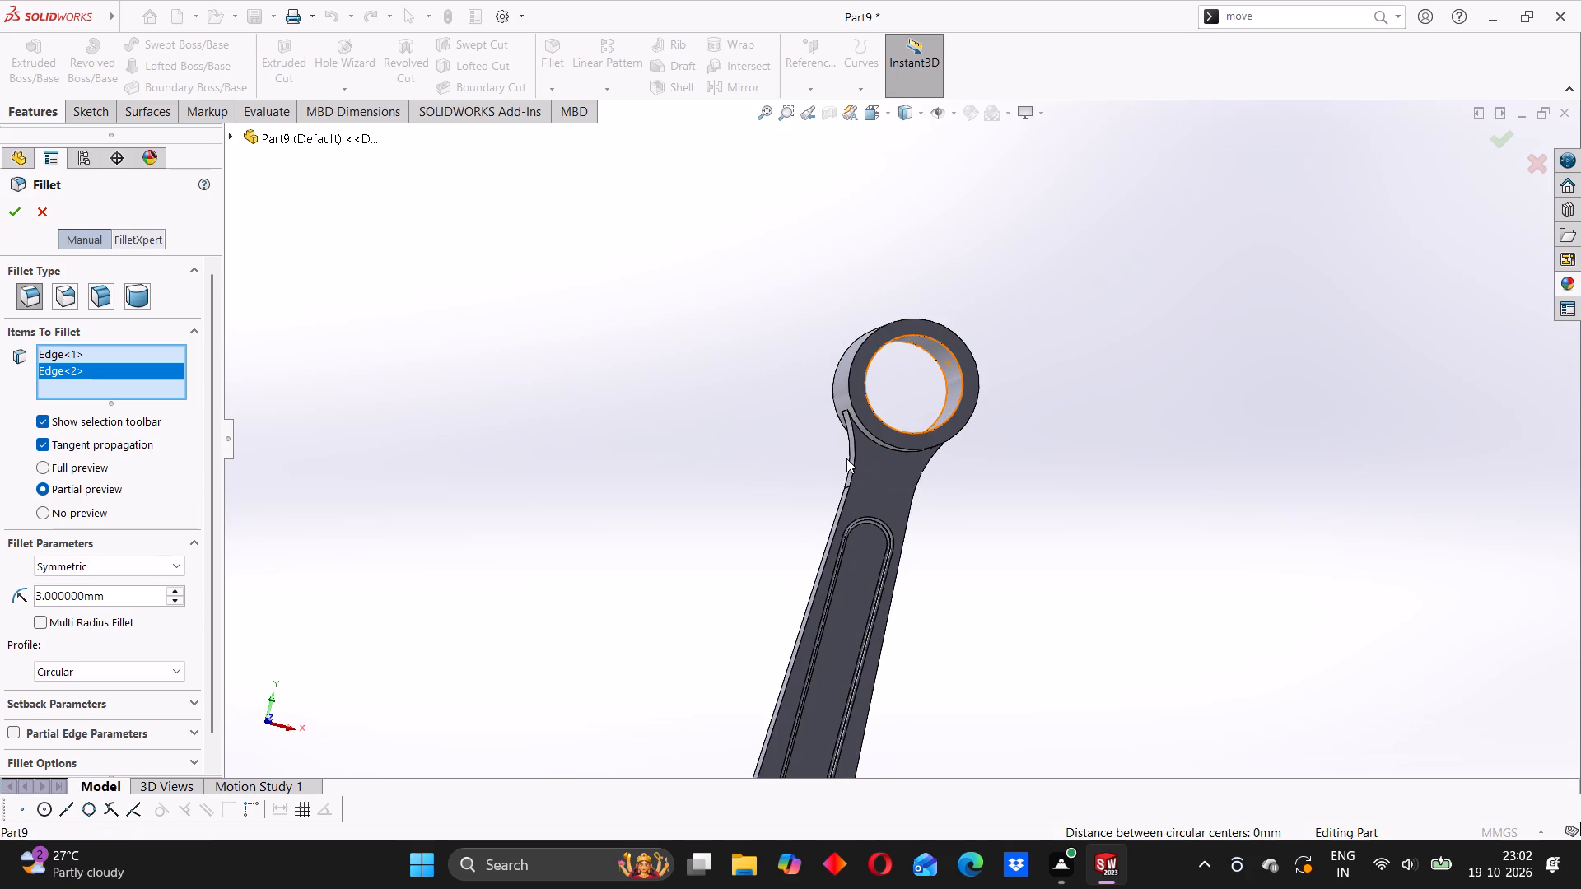
click(24, 208)
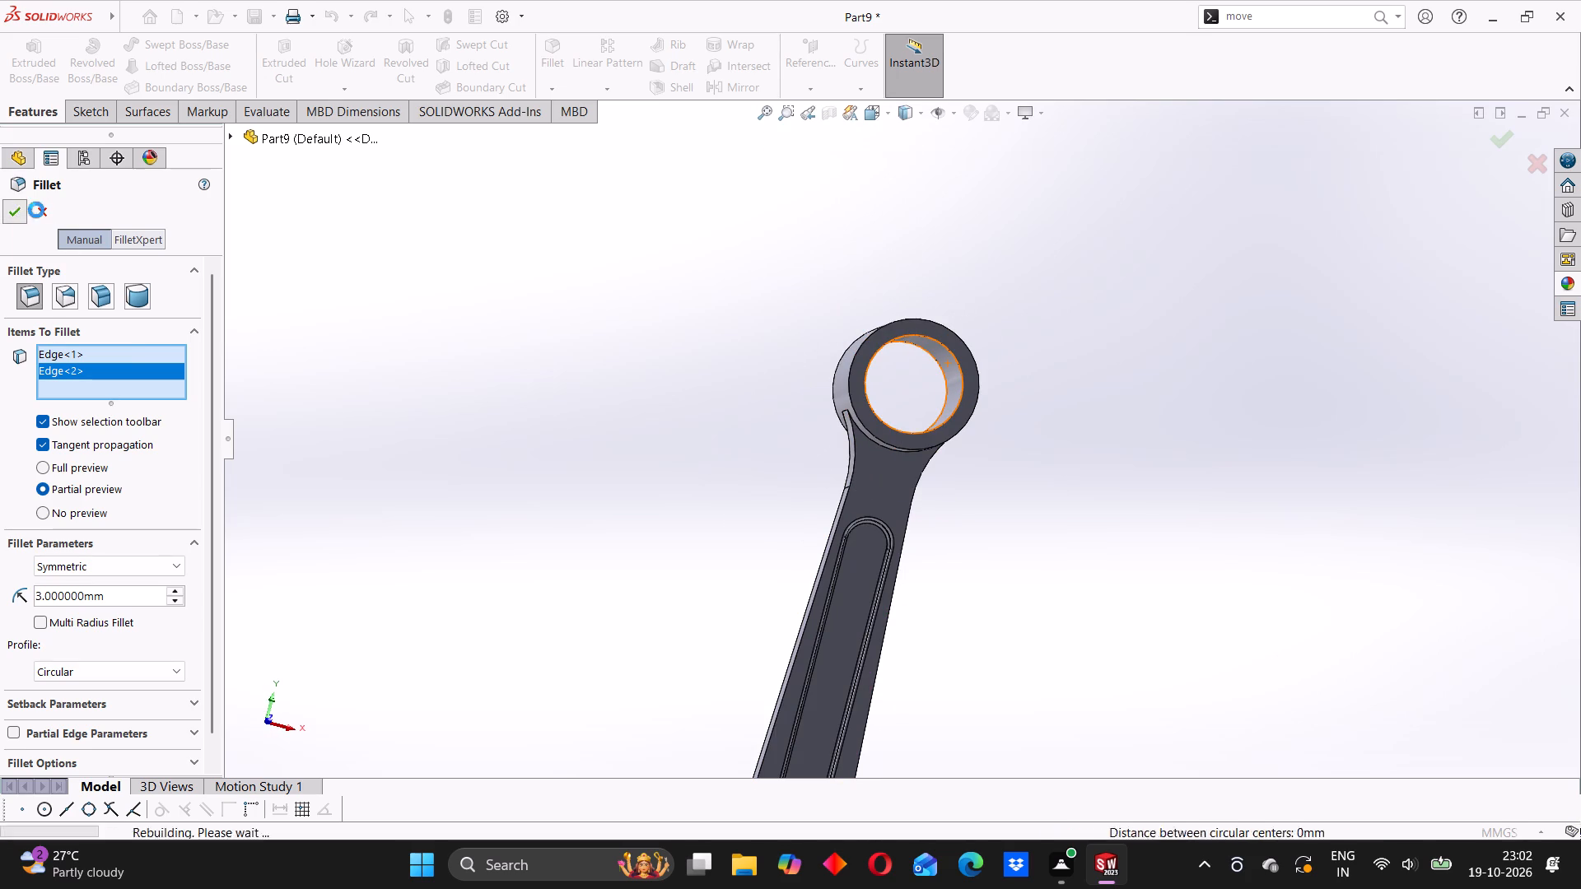
scroll(809, 393, up, 4)
scroll(898, 606, up, 1)
middle_drag(899, 571, 879, 594)
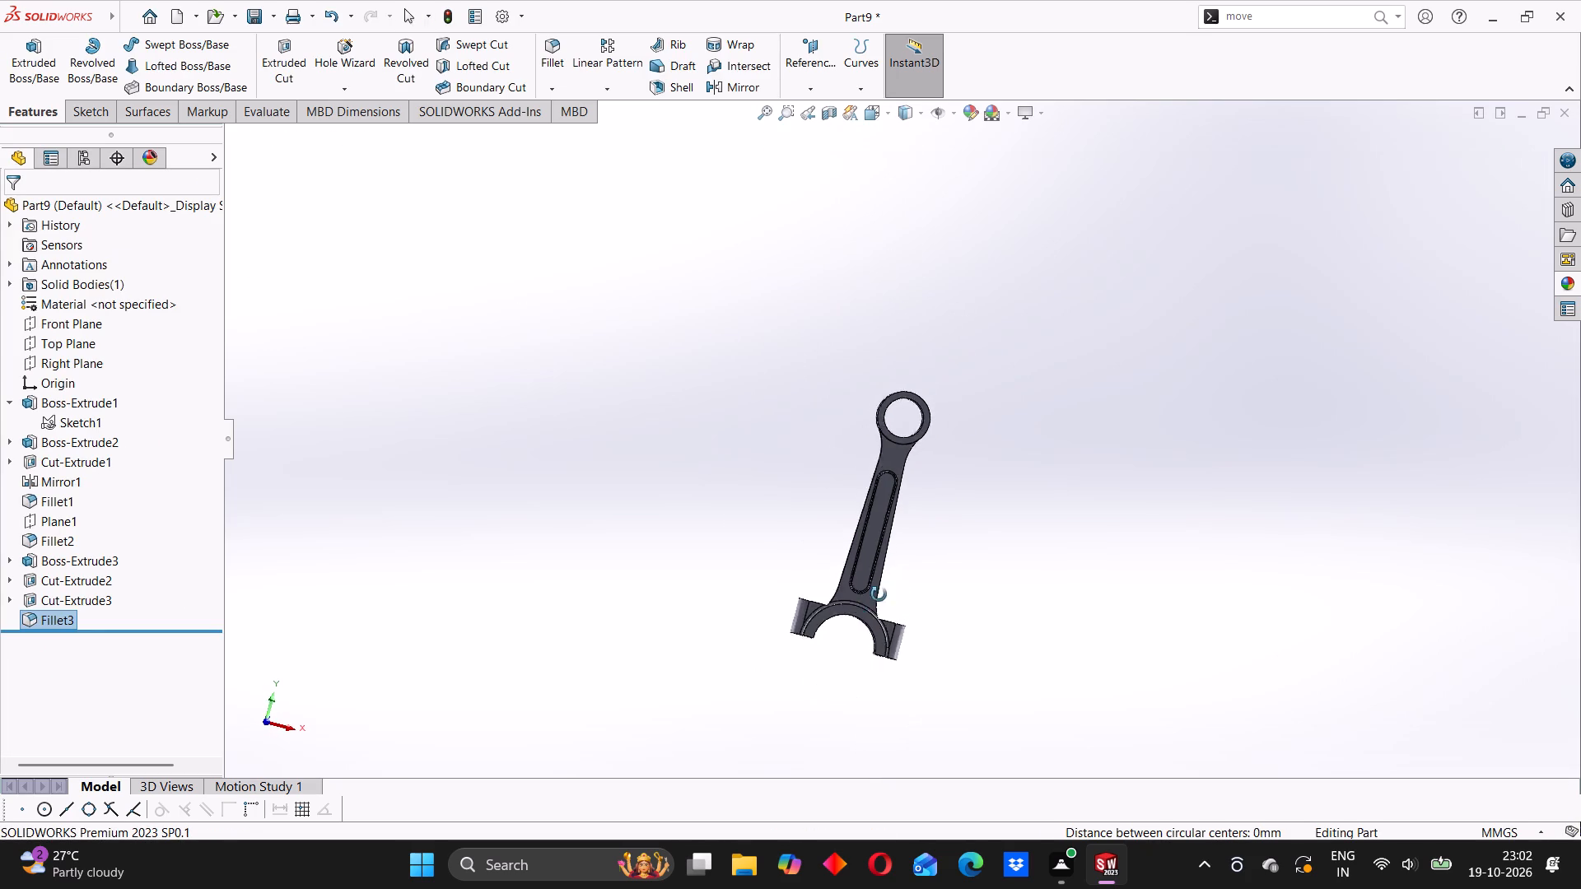
middle_drag(879, 594, 838, 628)
scroll(835, 593, down, 8)
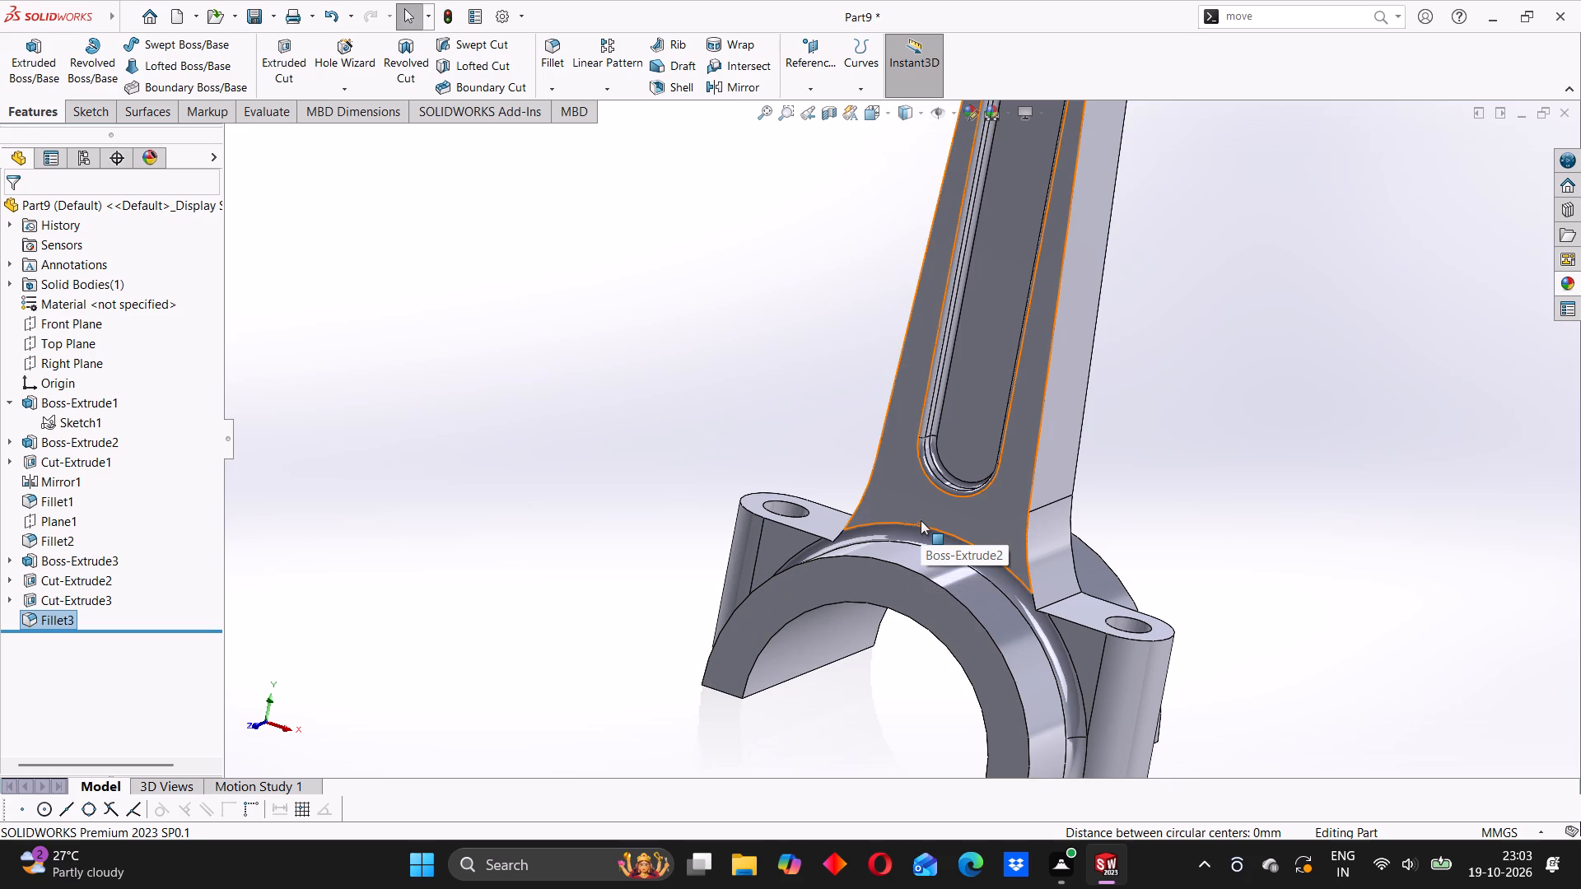
Apply the satin finish gold appearance to the whole connecting rod body.
scroll(1129, 310, up, 3)
scroll(1225, 286, up, 4)
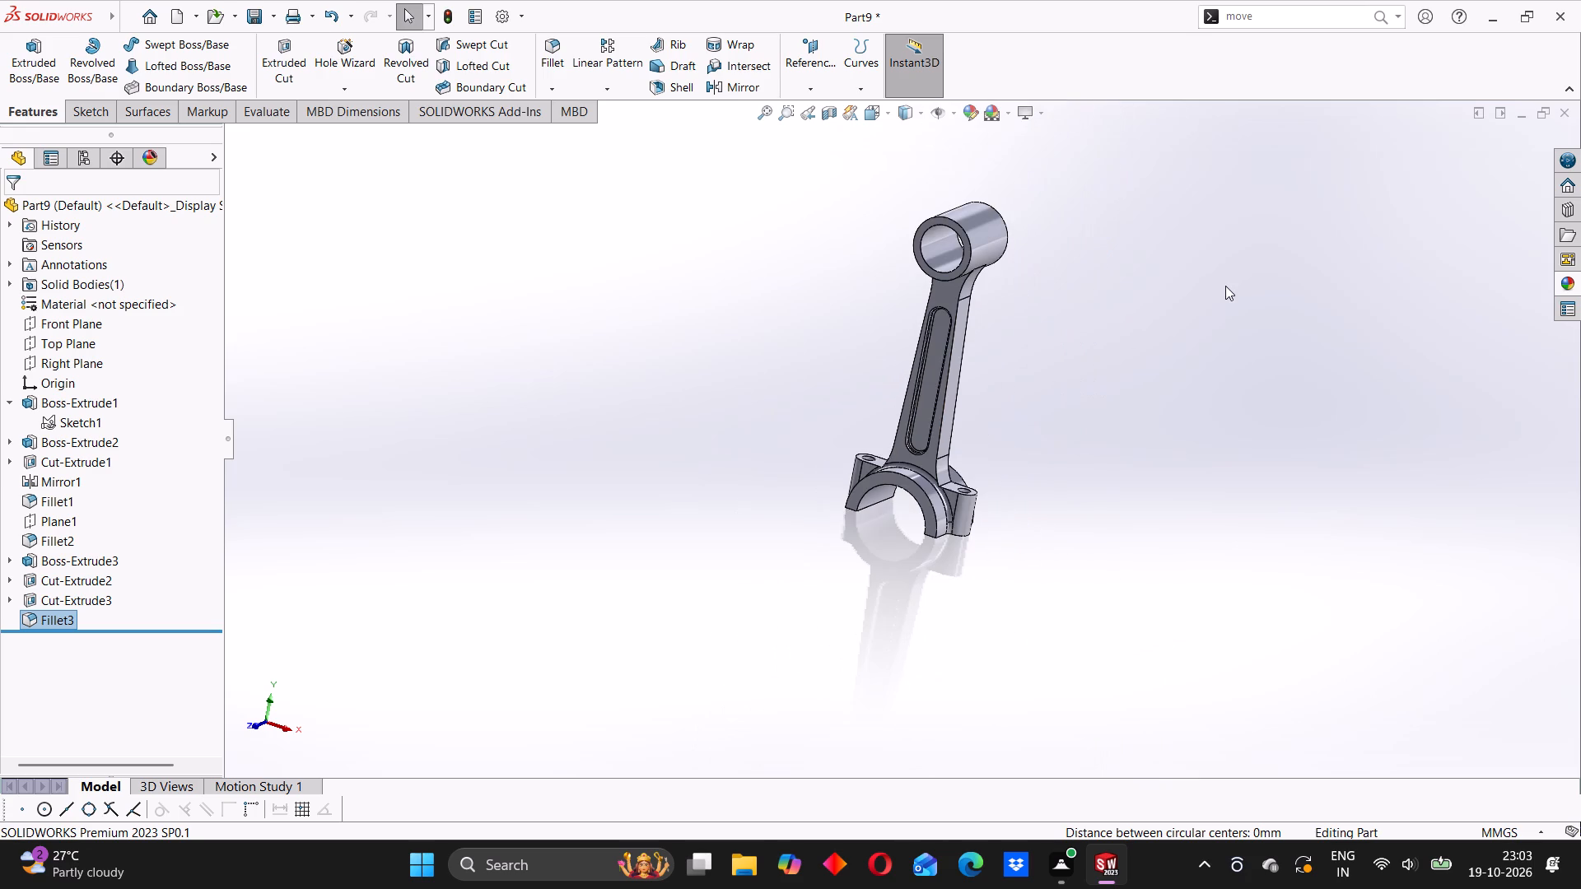
right_click(948, 293)
click(1106, 245)
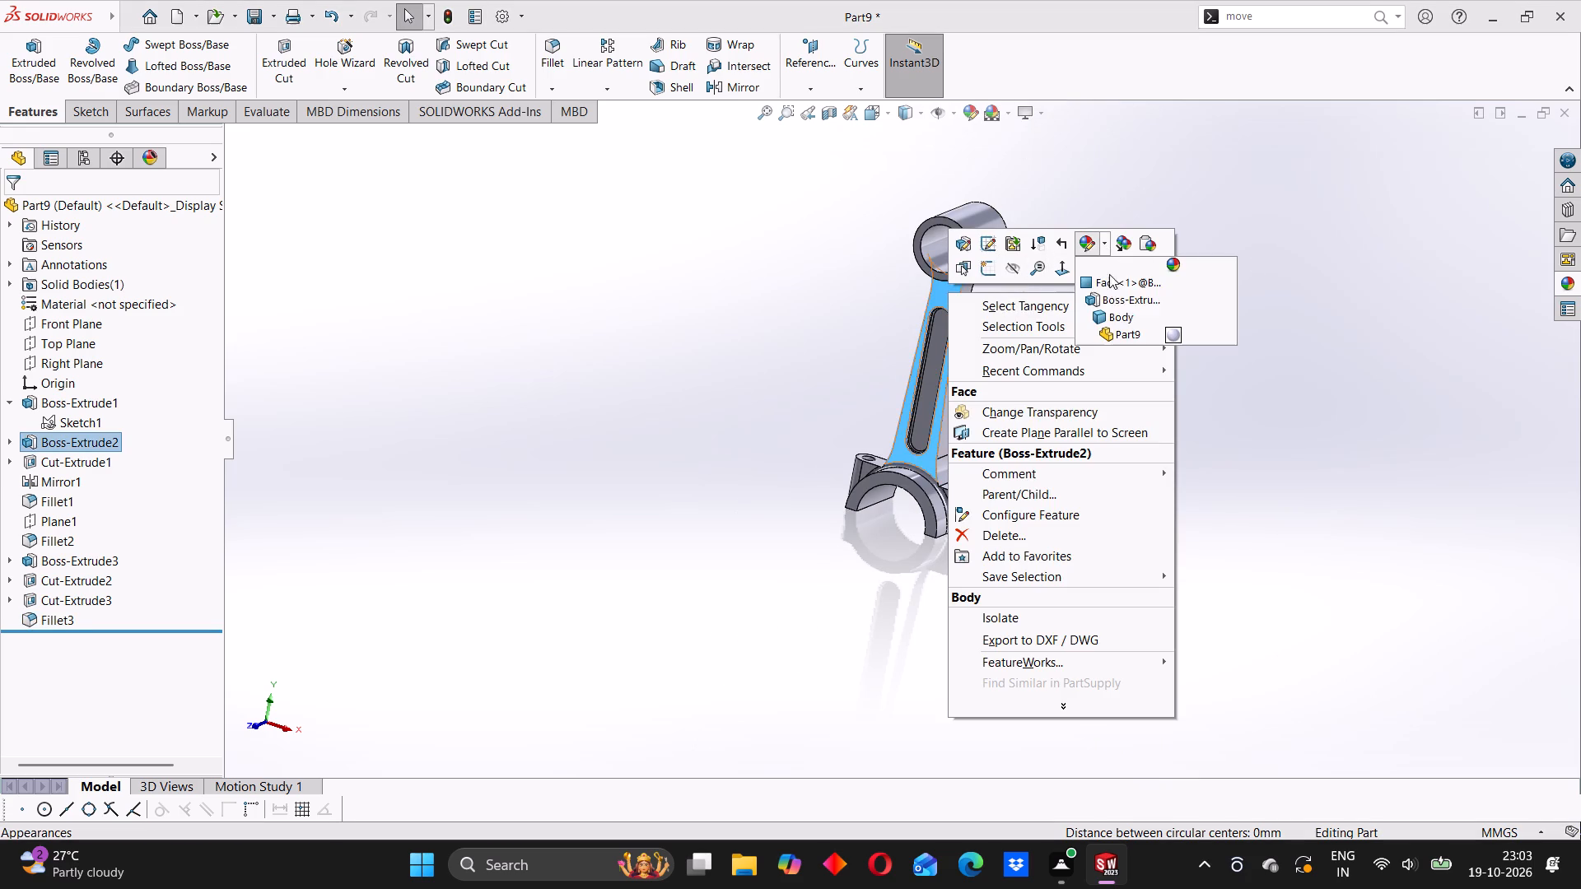
click(1111, 311)
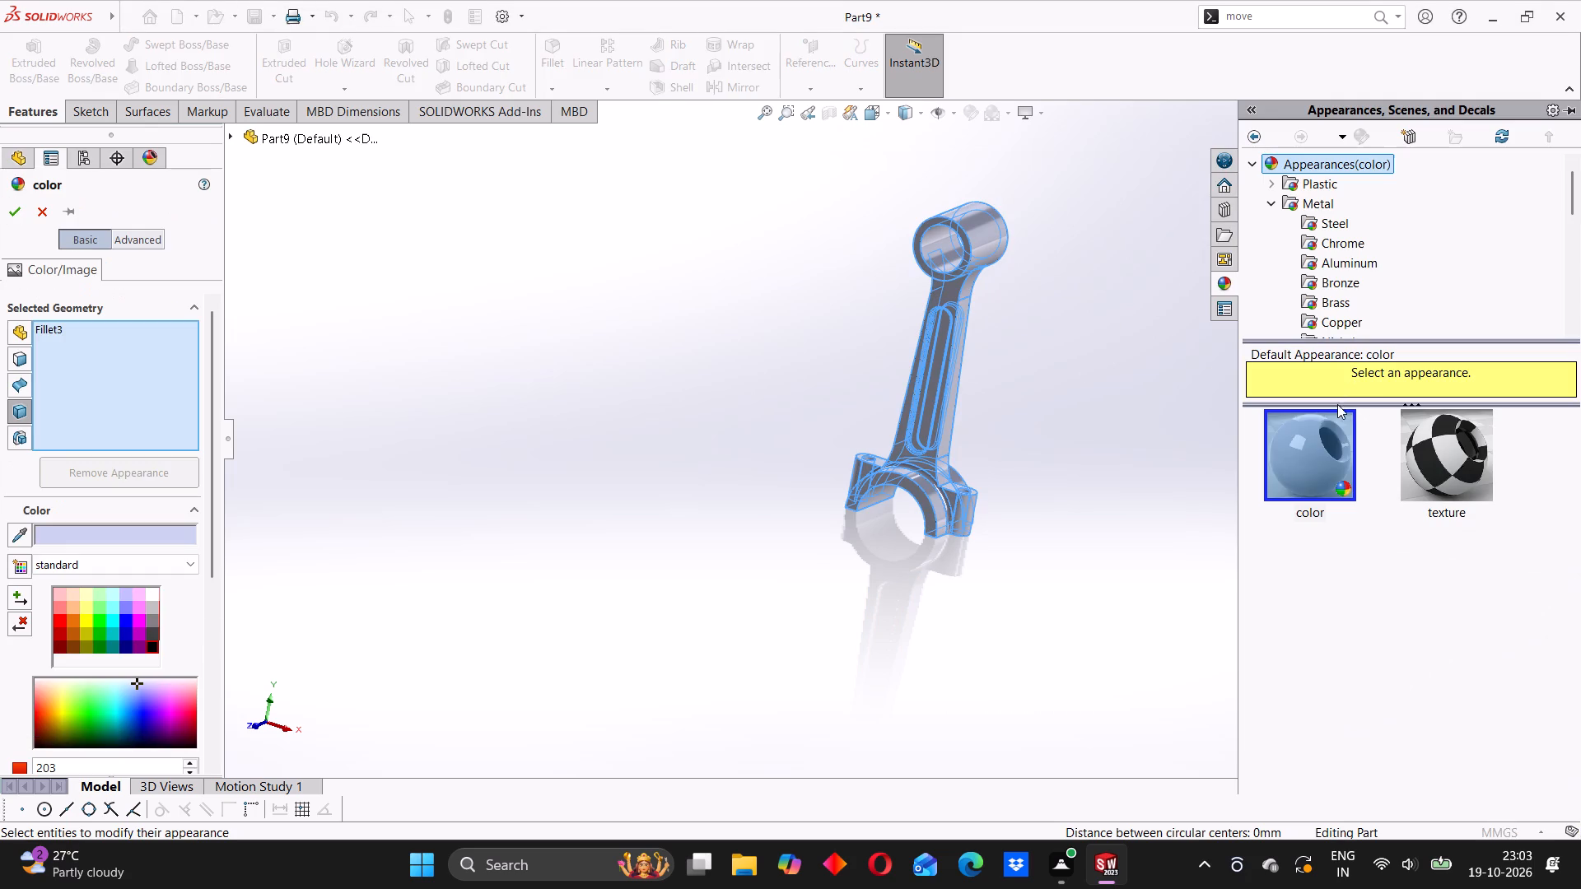
scroll(1320, 246, down, 1)
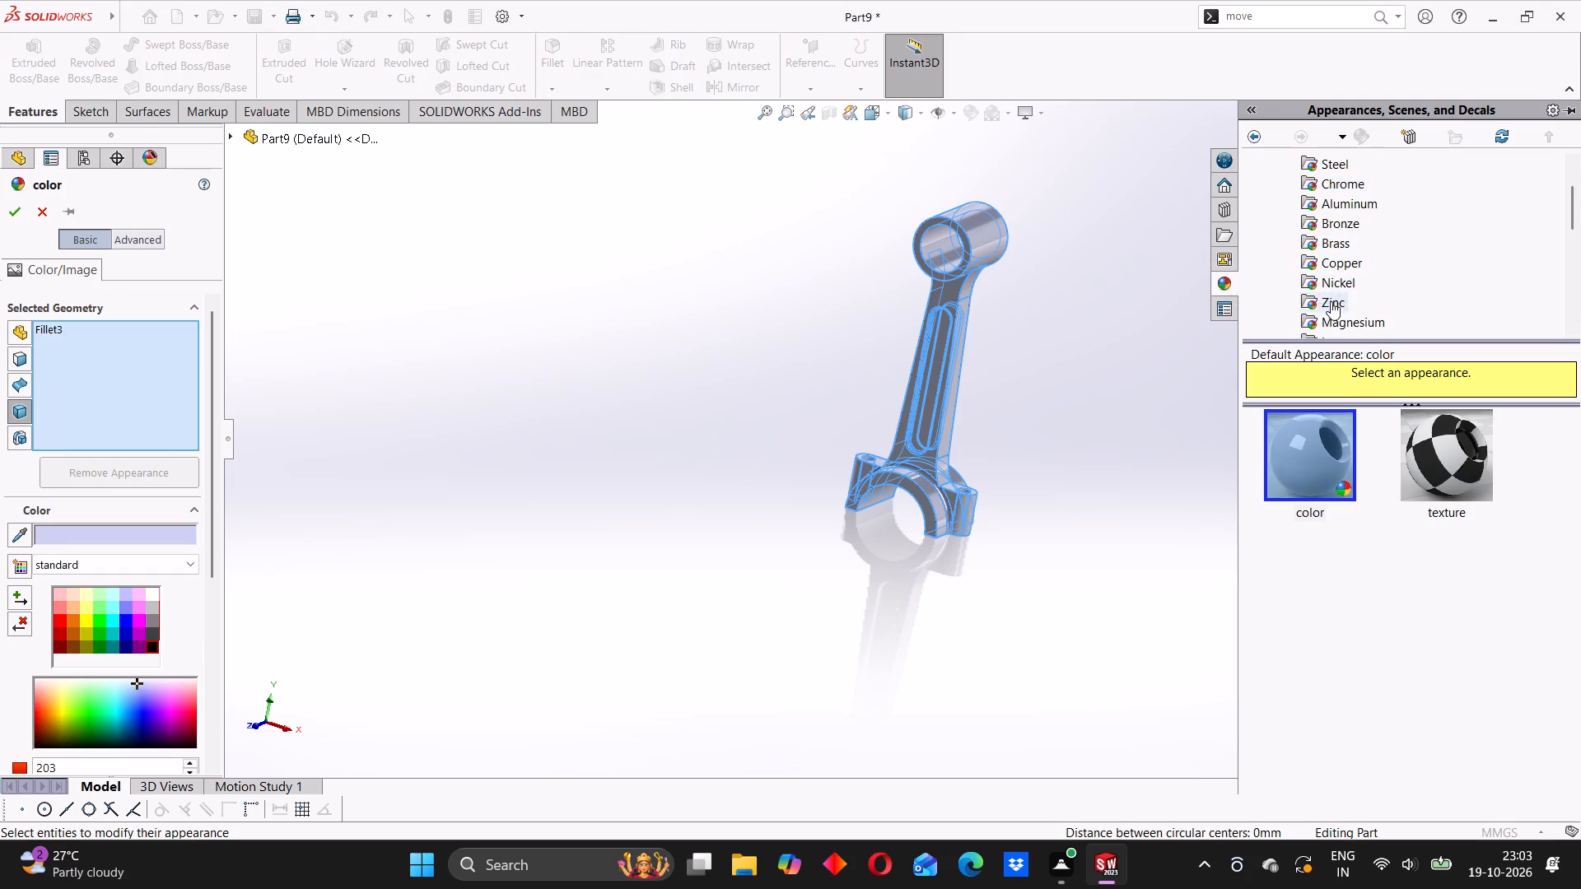
scroll(1331, 220, down, 2)
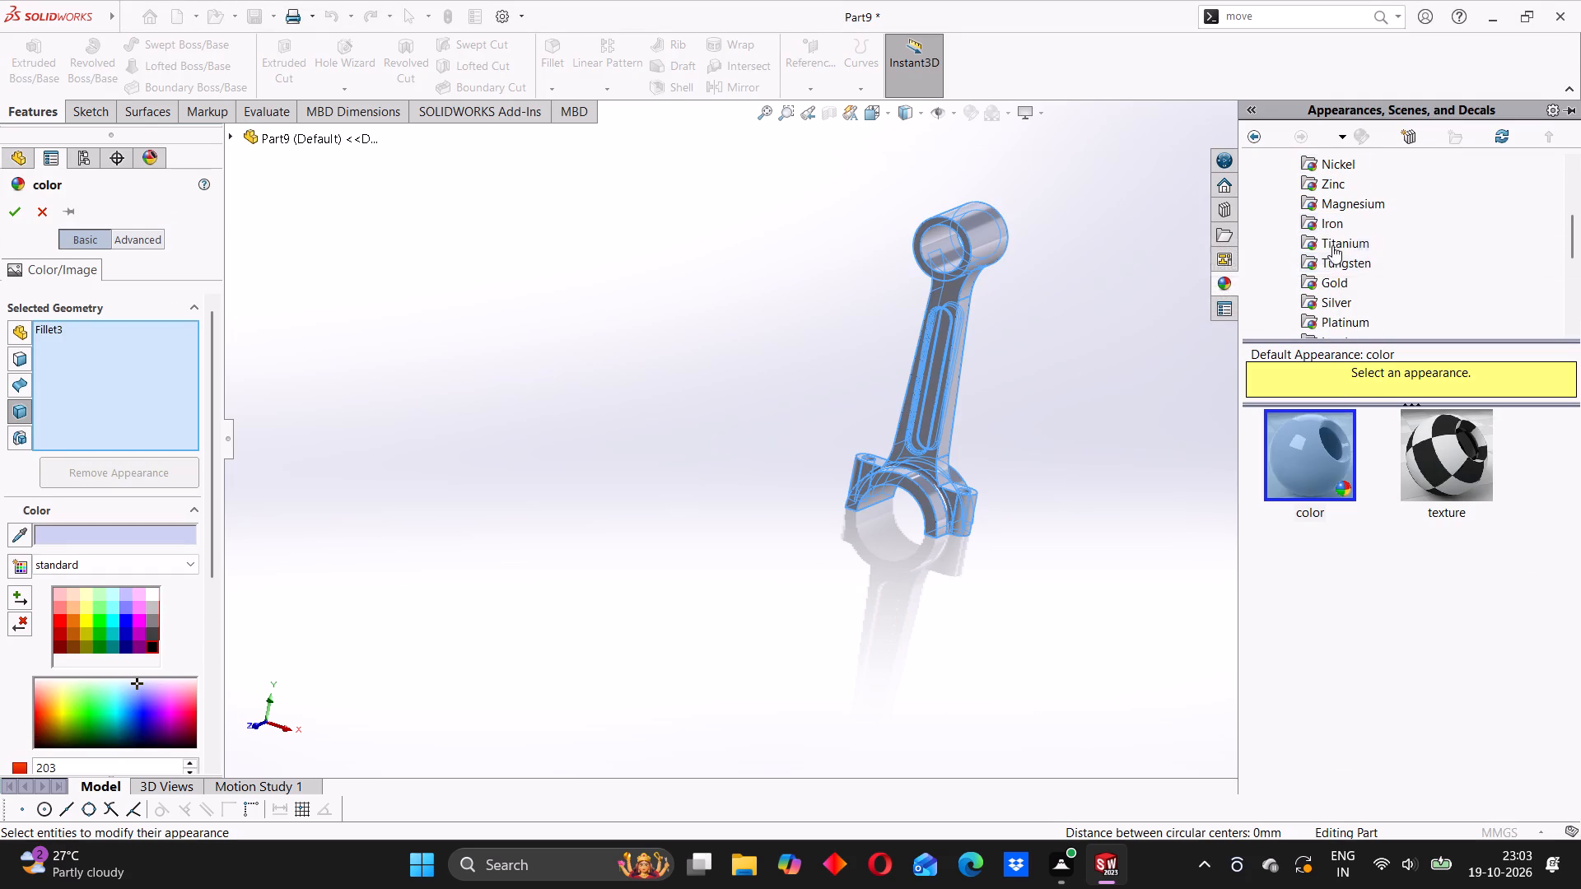
click(1331, 277)
click(1295, 568)
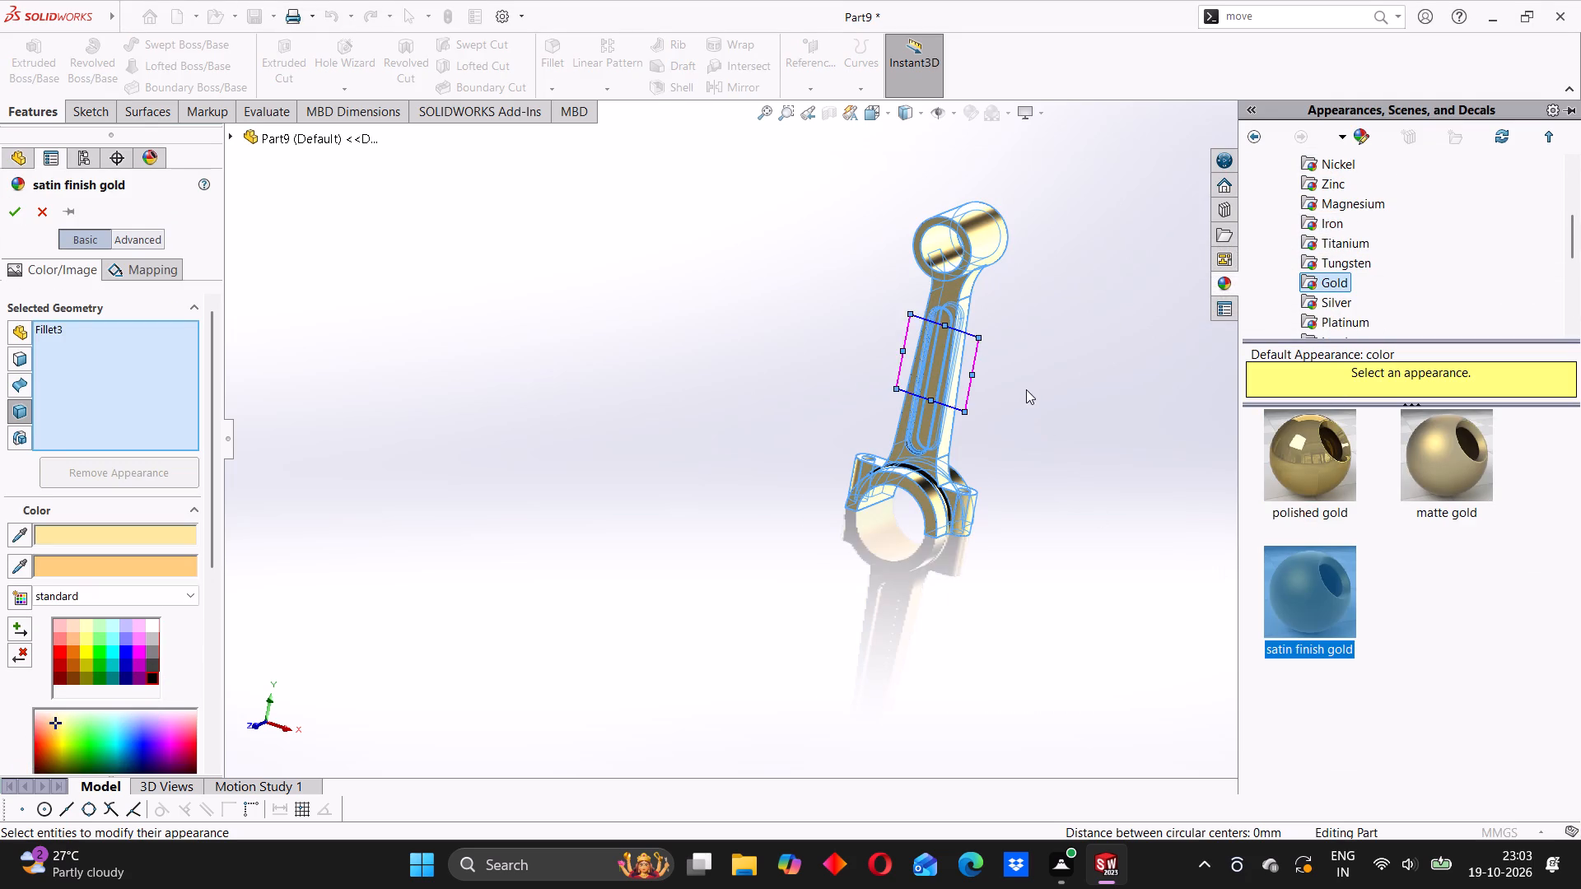
scroll(1023, 389, down, 2)
scroll(820, 379, down, 3)
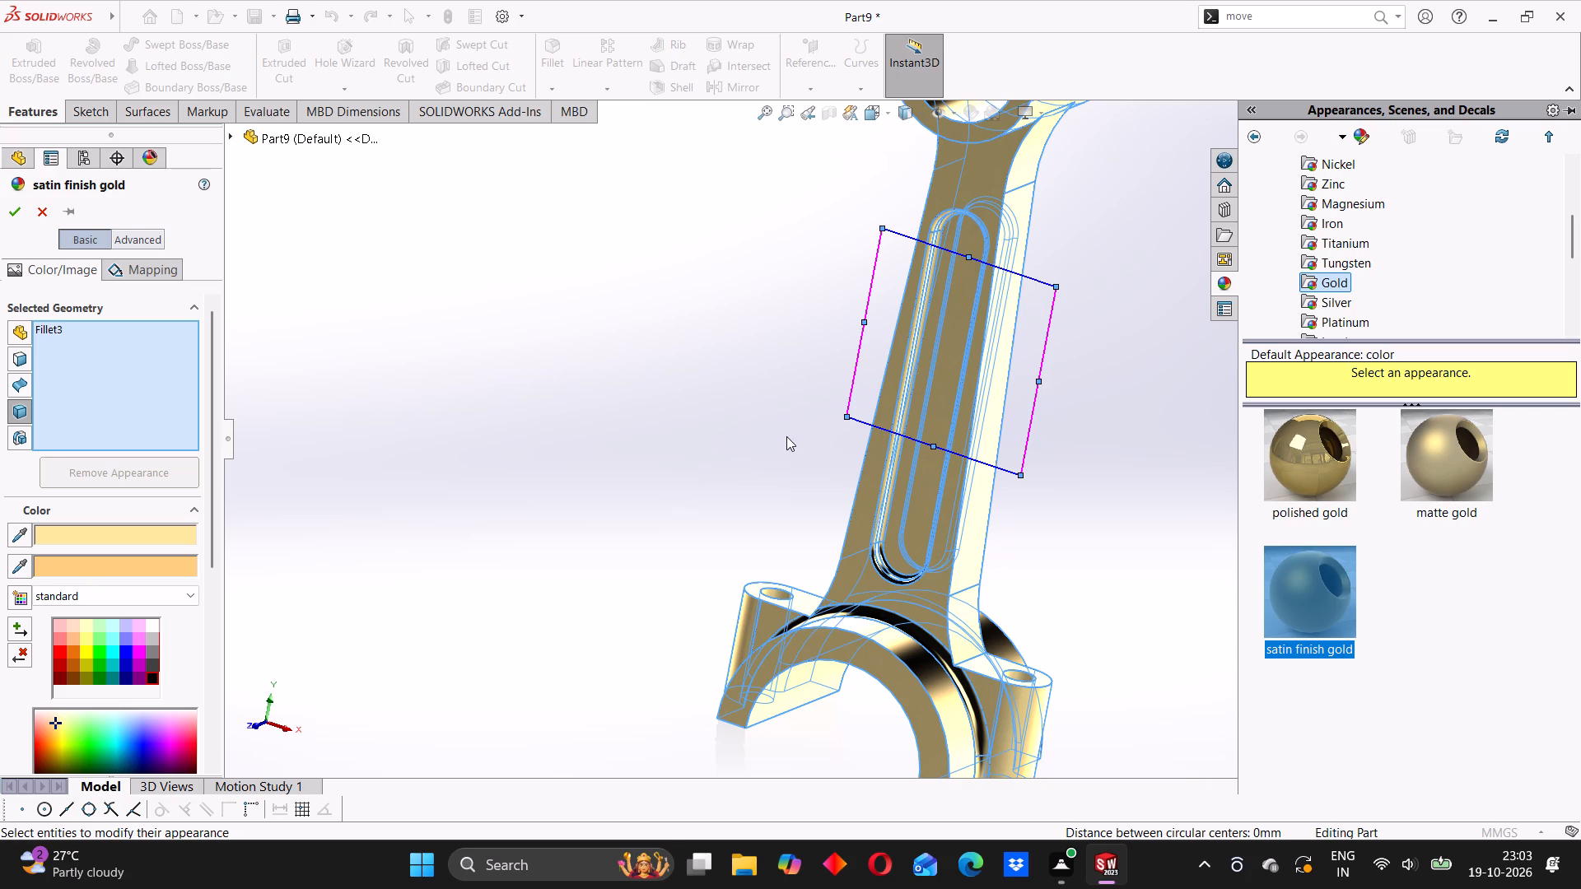
click(20, 198)
click(18, 216)
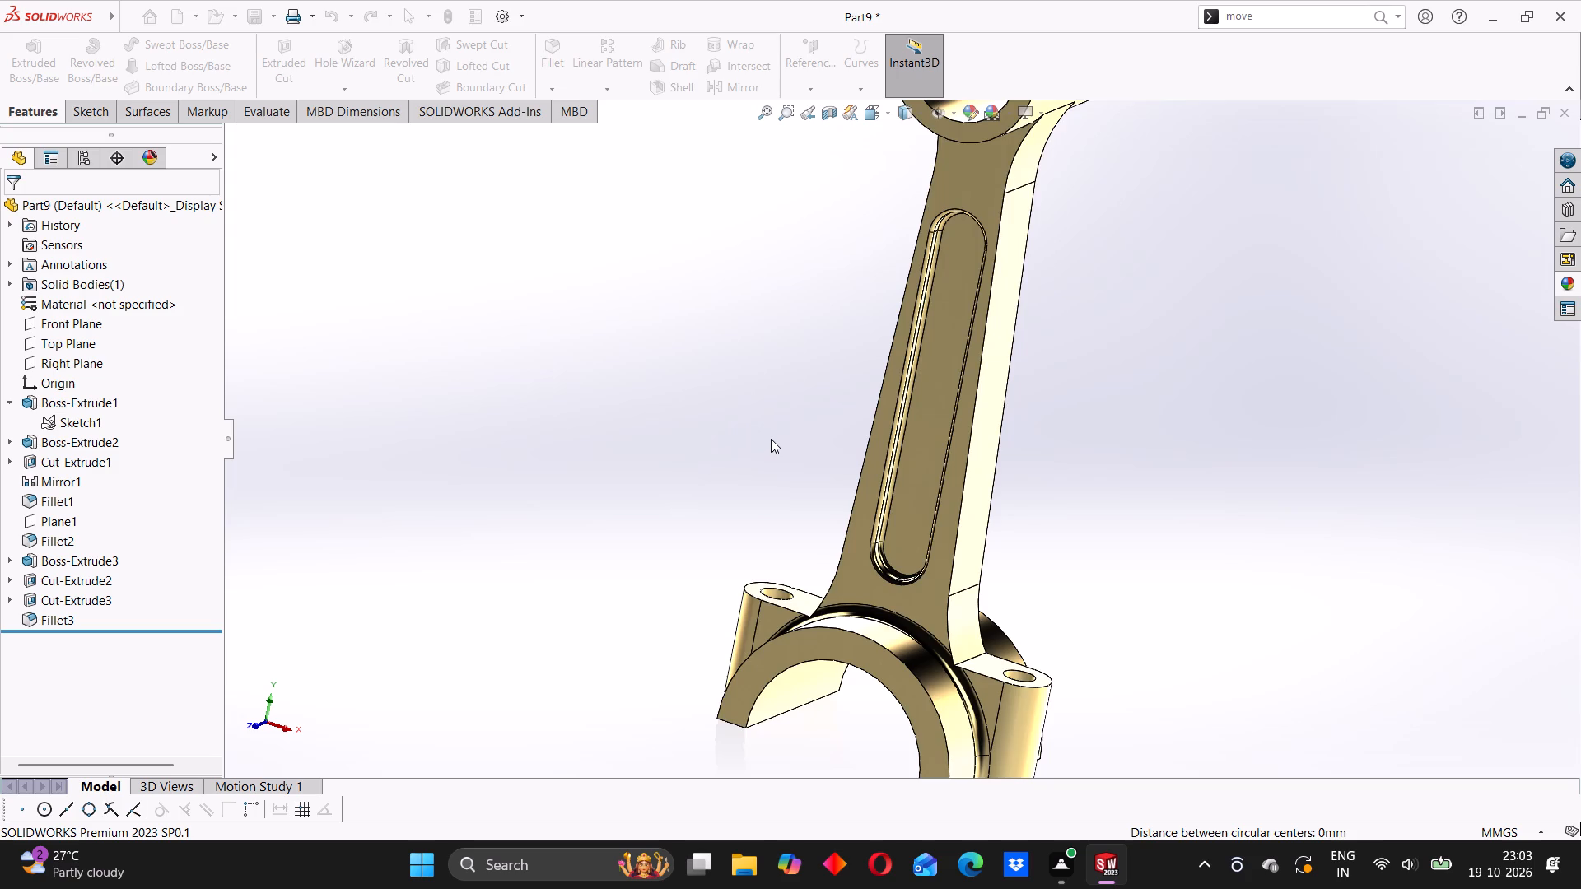
Save the part as CONNECTING ROD in the 4 CYLINDER ENGINE folder.
scroll(771, 439, up, 3)
middle_drag(817, 414, 830, 440)
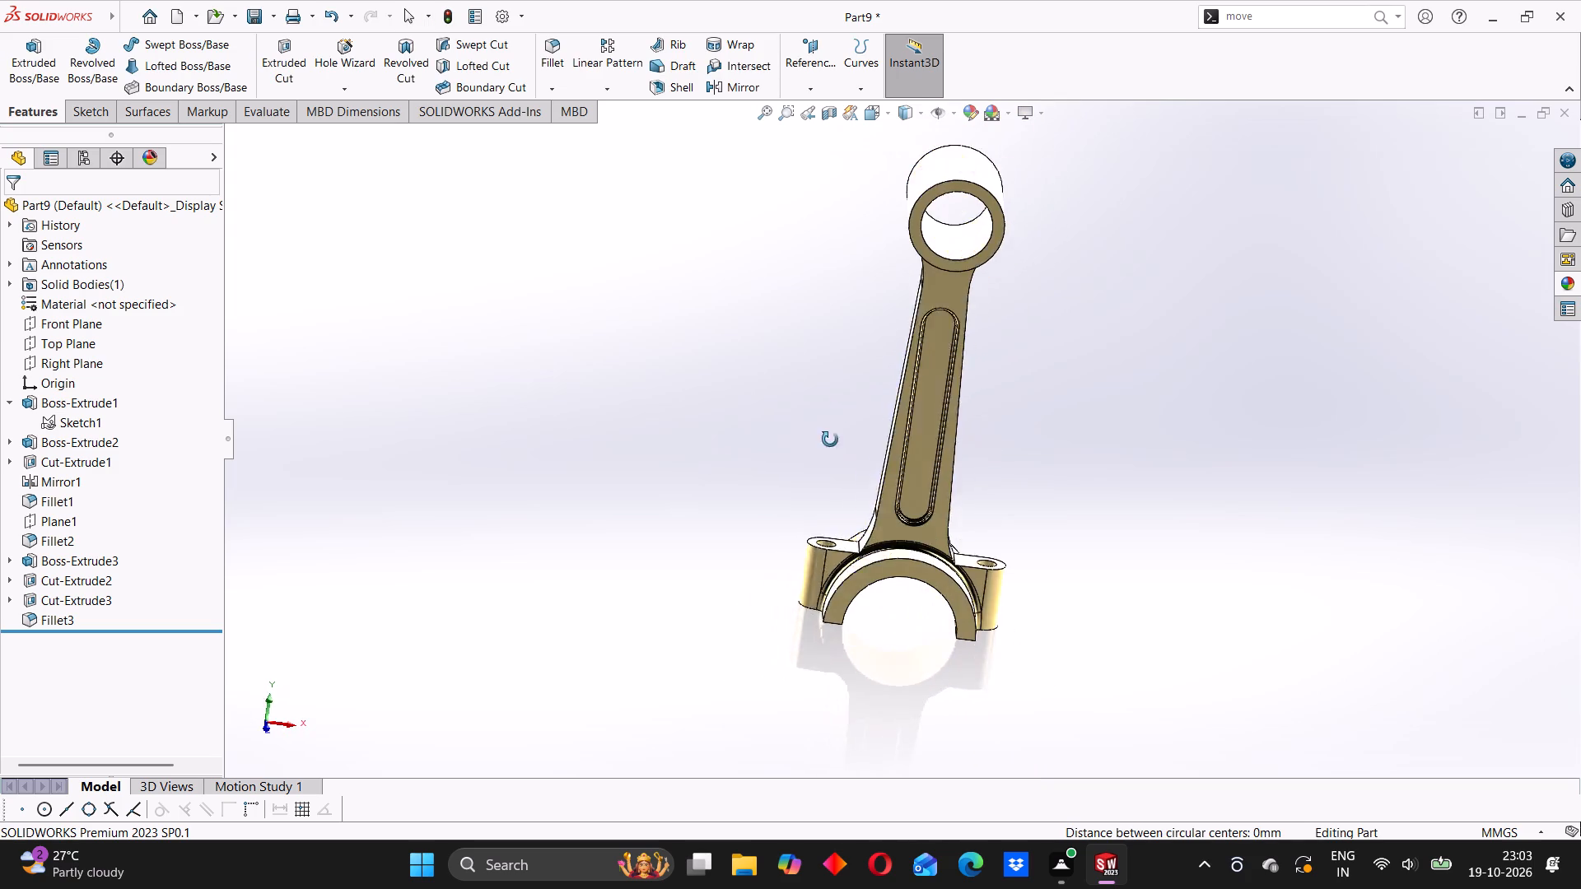
middle_drag(830, 440, 832, 441)
scroll(920, 379, down, 1)
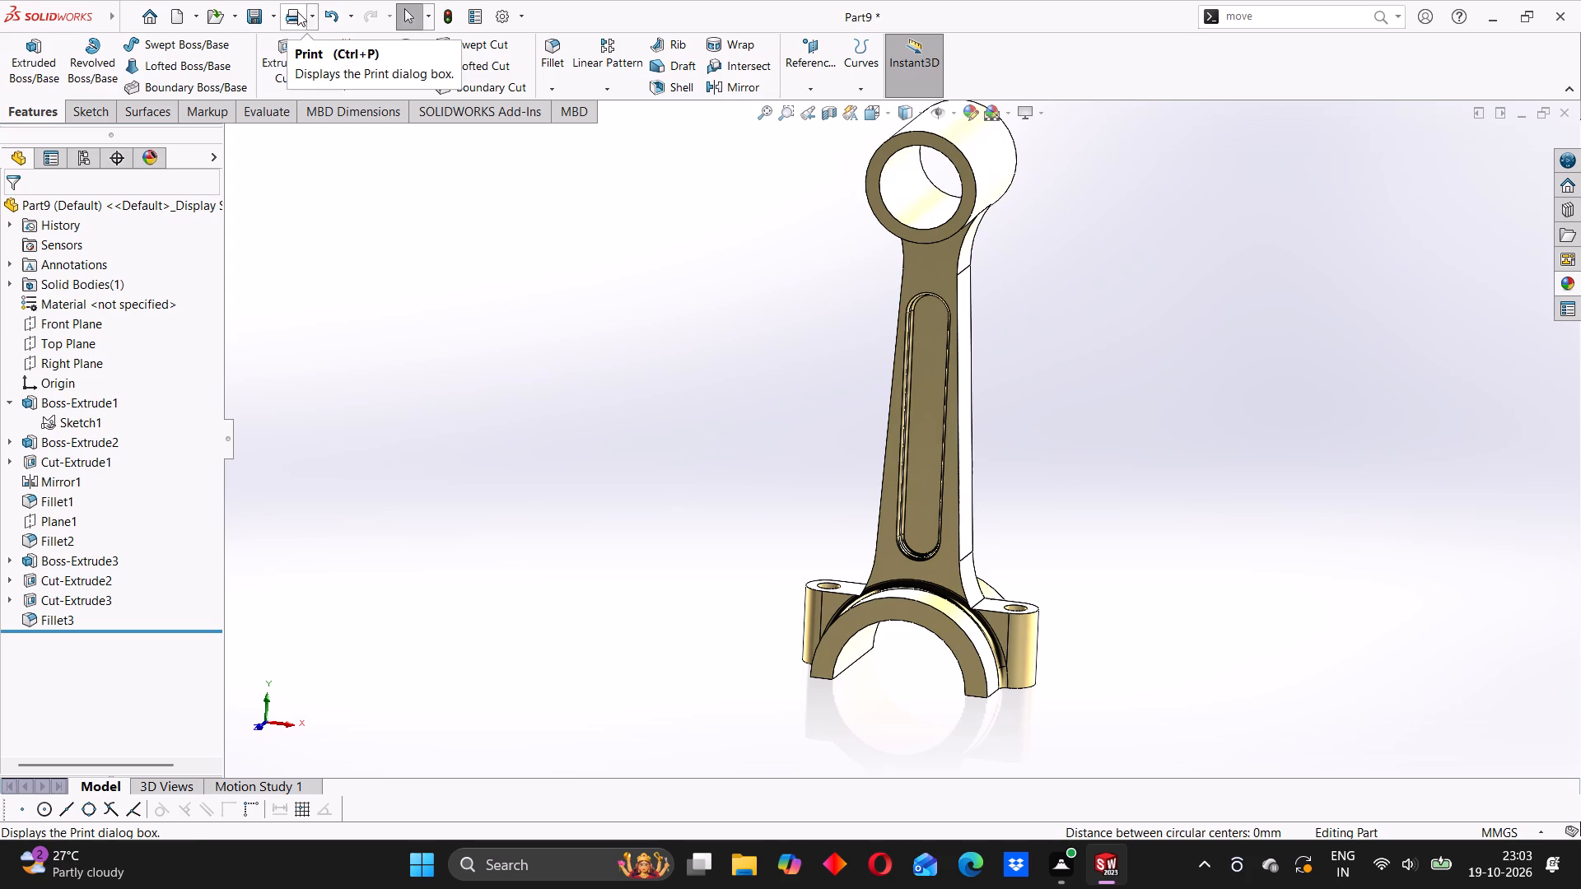
click(273, 11)
click(278, 59)
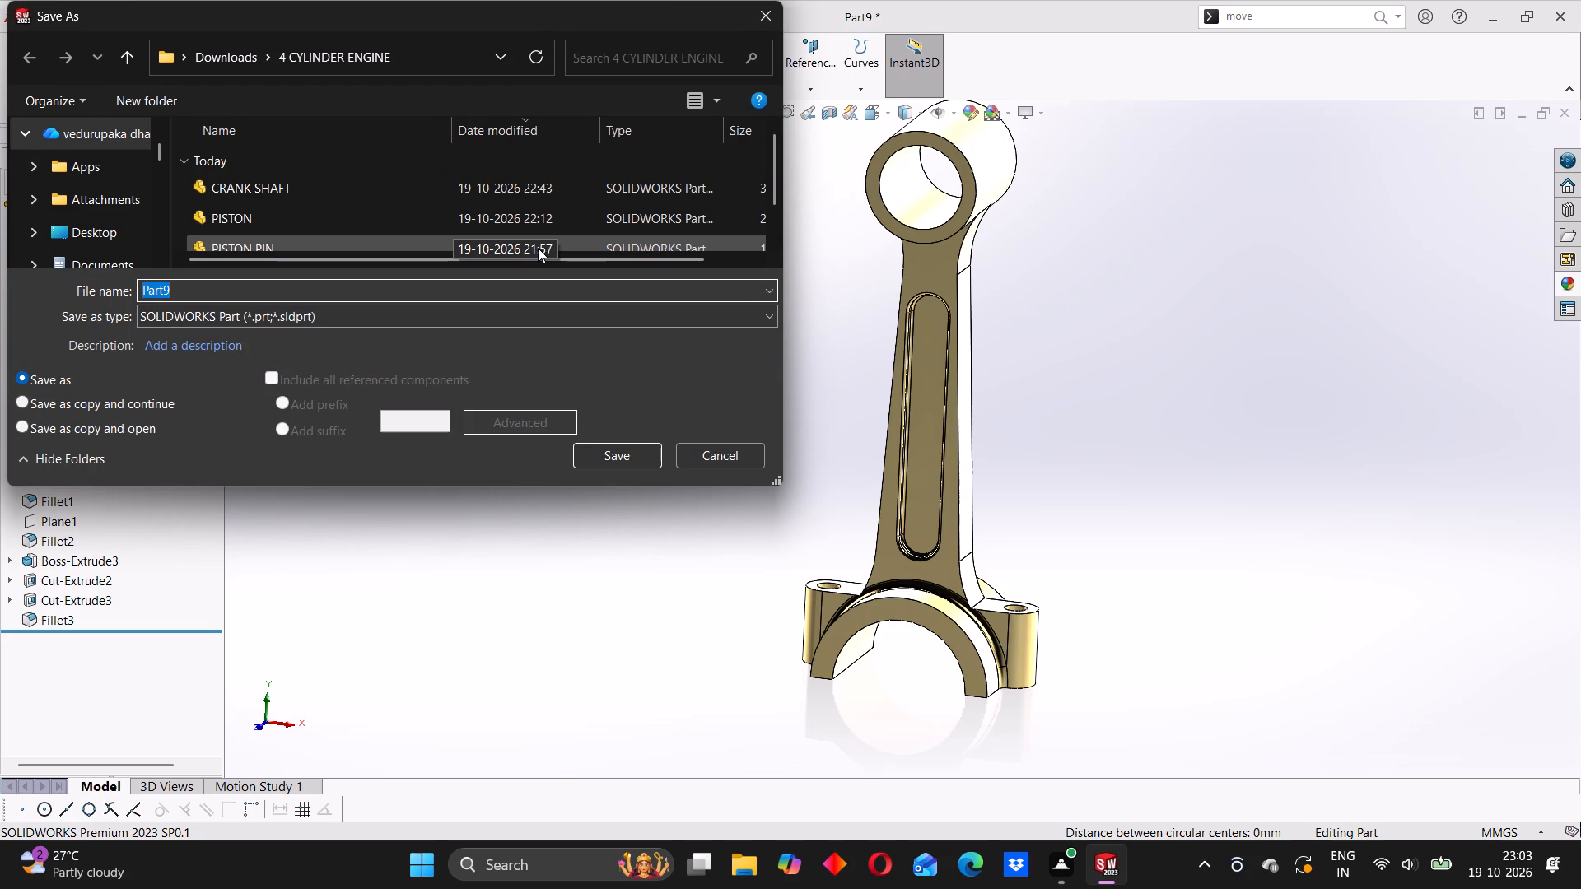
text(CONNECTING ROD)
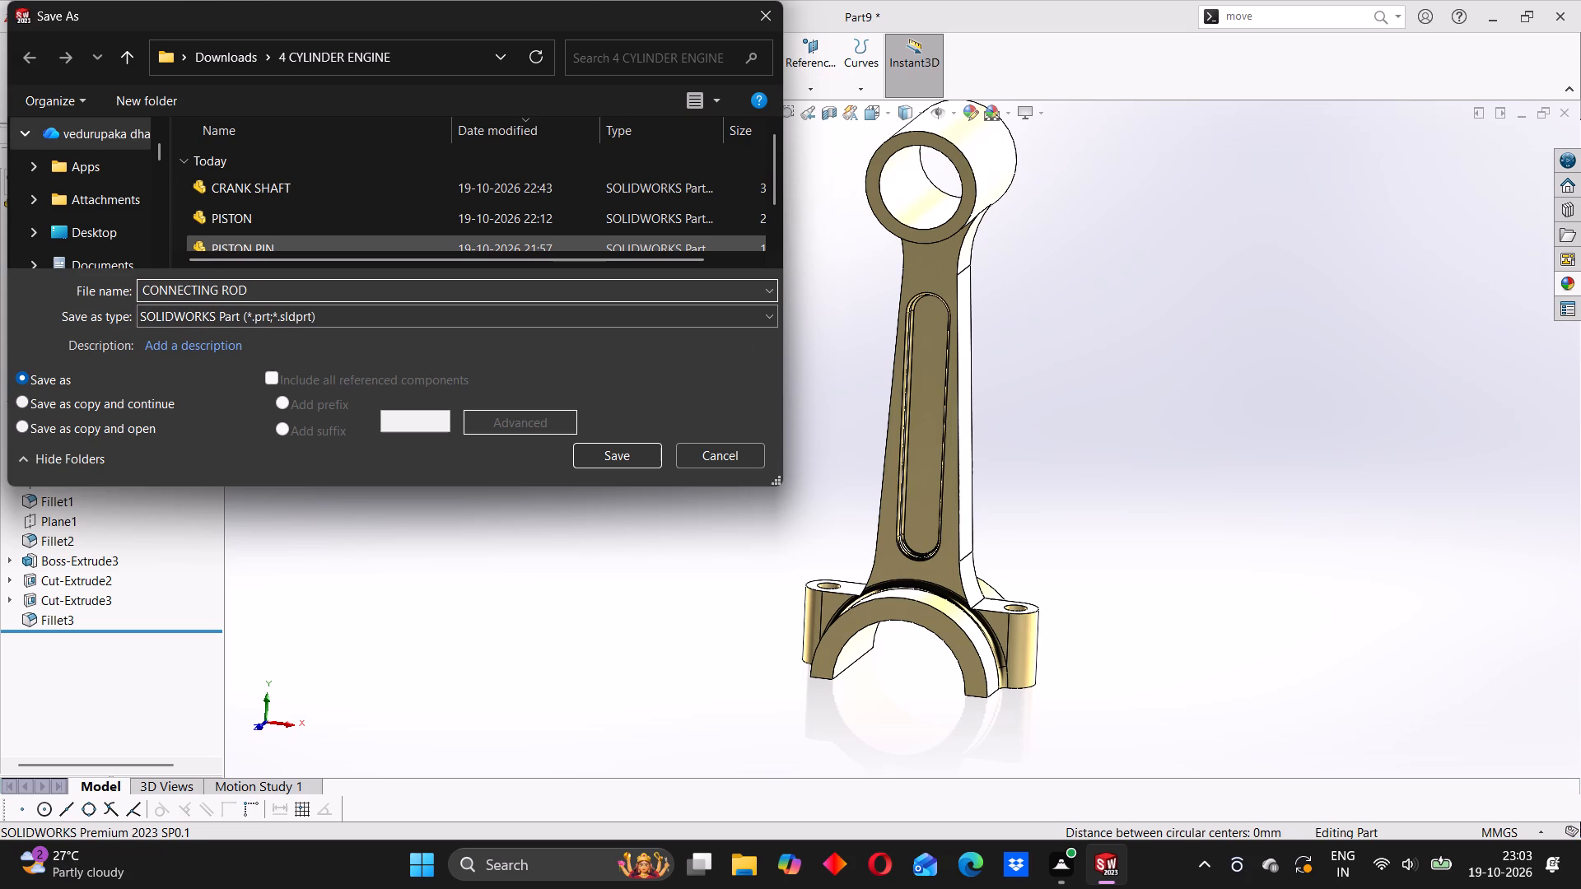
click(612, 458)
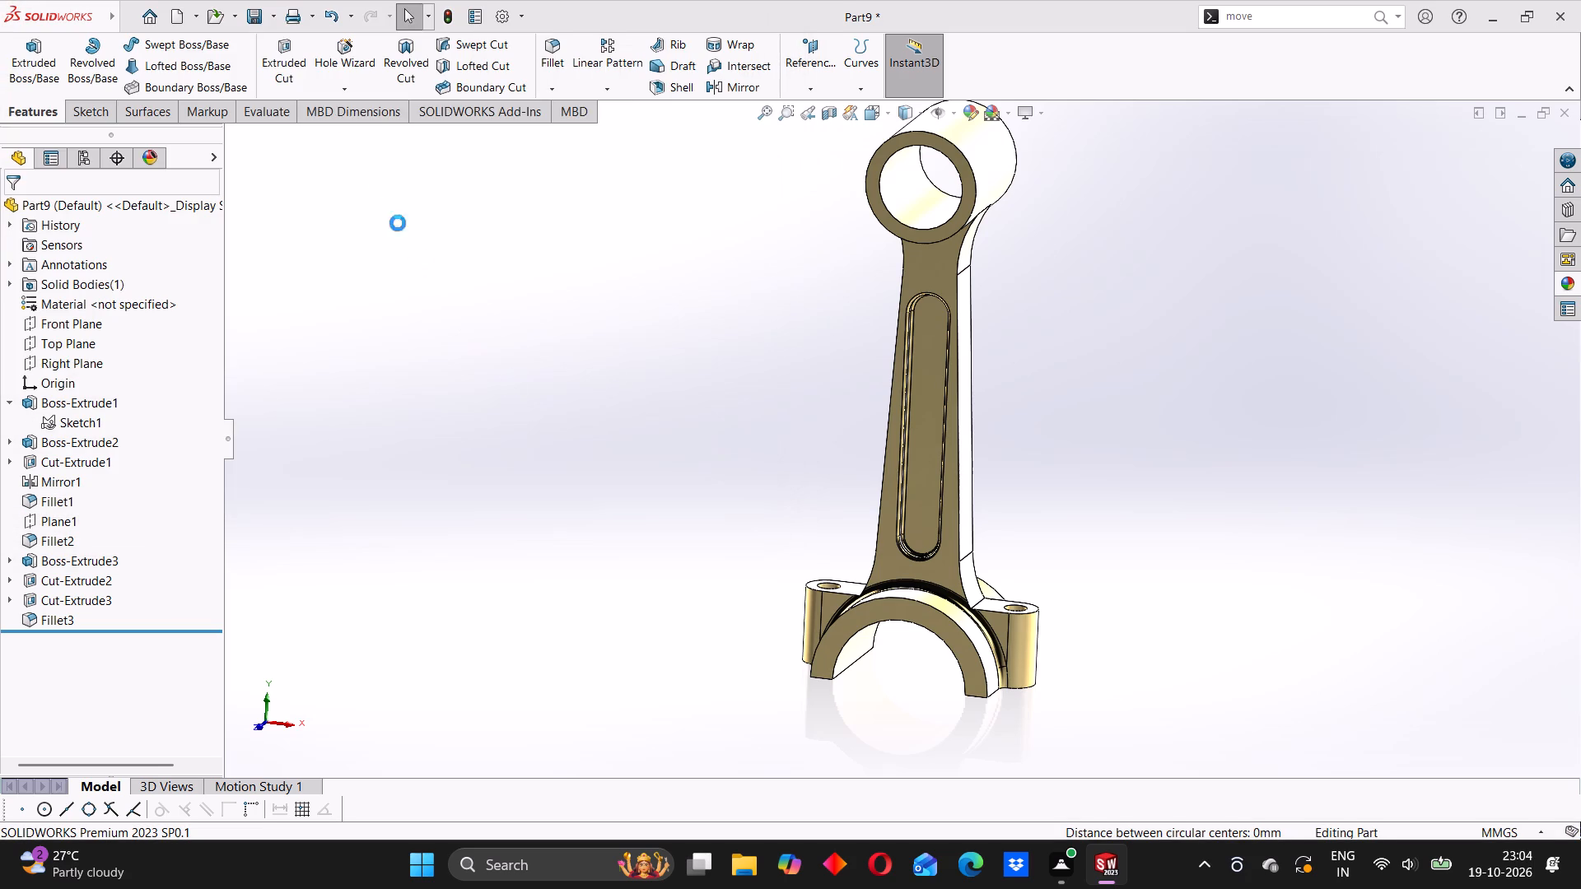
Export the connecting rod as an Adobe PDF file named CONNECTING ROD in the 4 CYLINDER ENGINE folder.
click(276, 18)
click(282, 60)
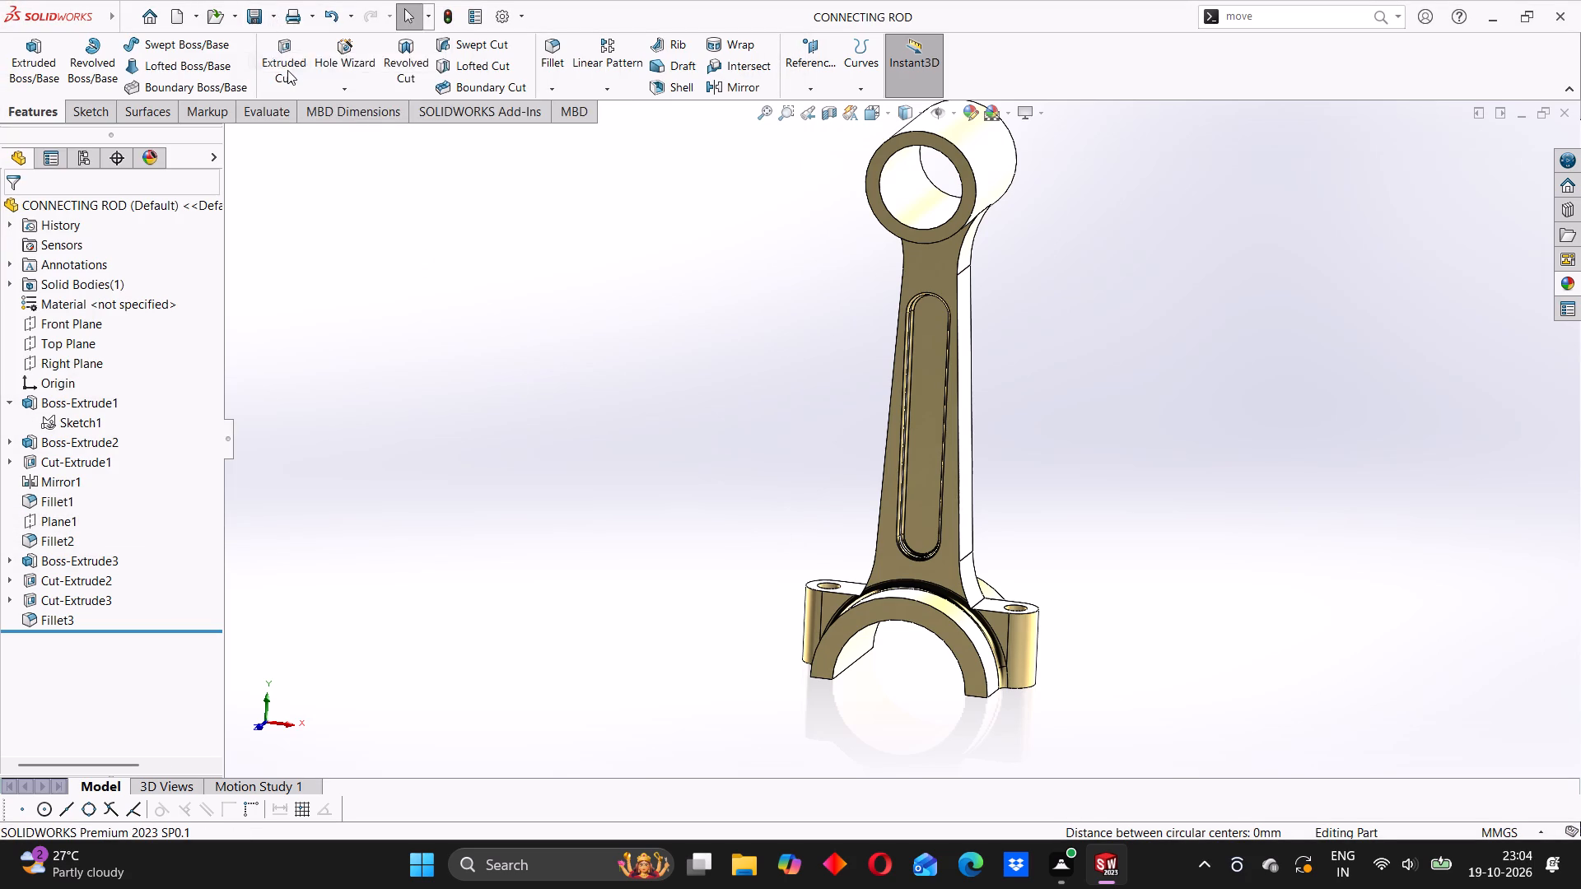
click(337, 317)
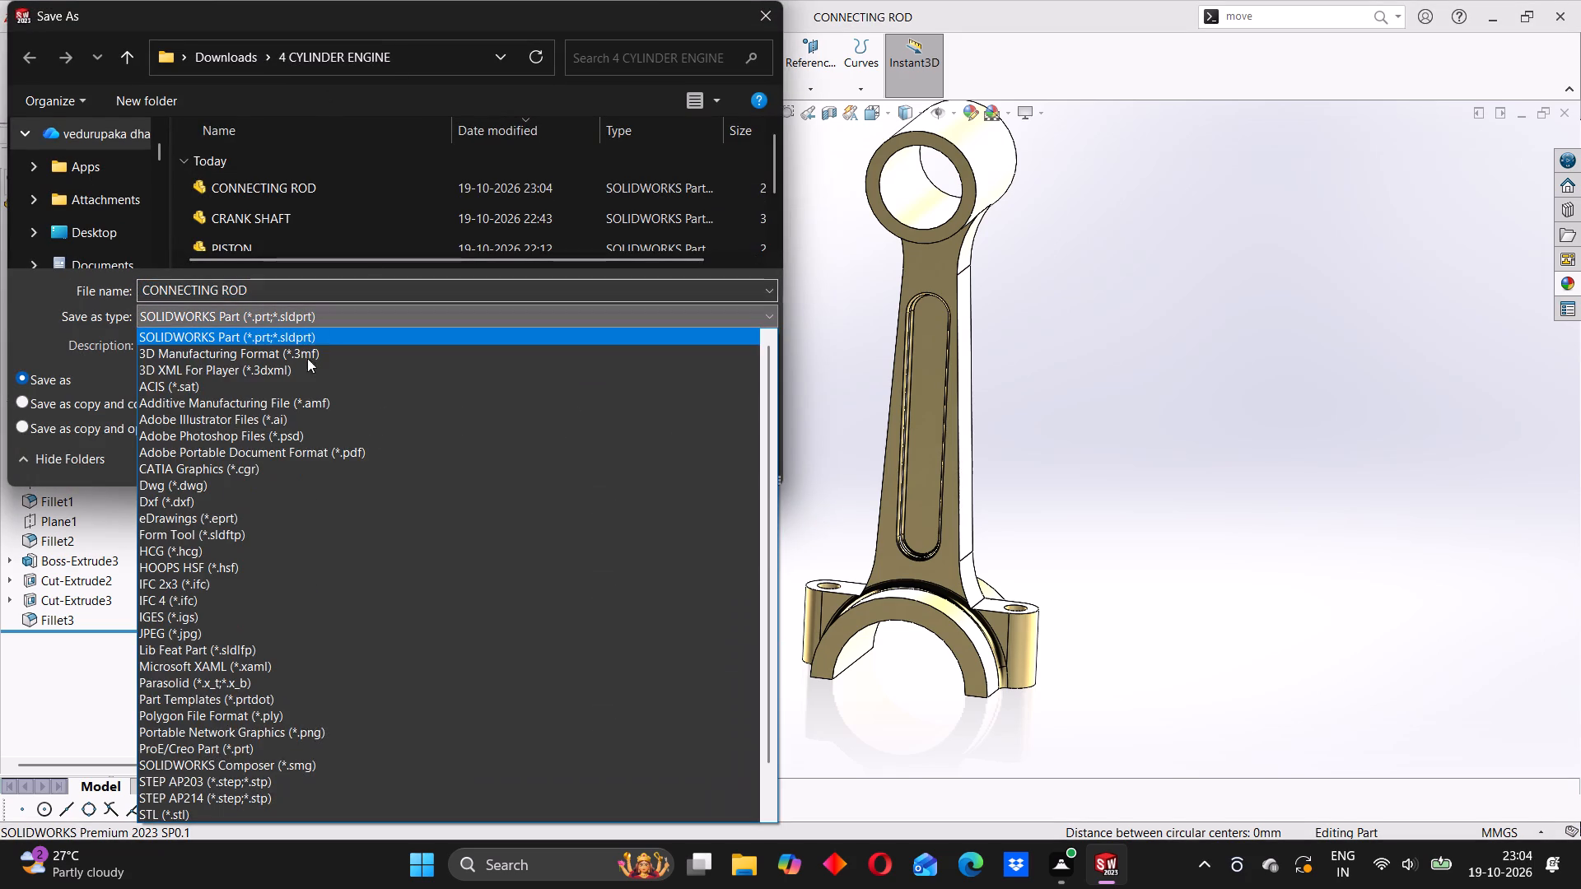
click(305, 447)
click(601, 495)
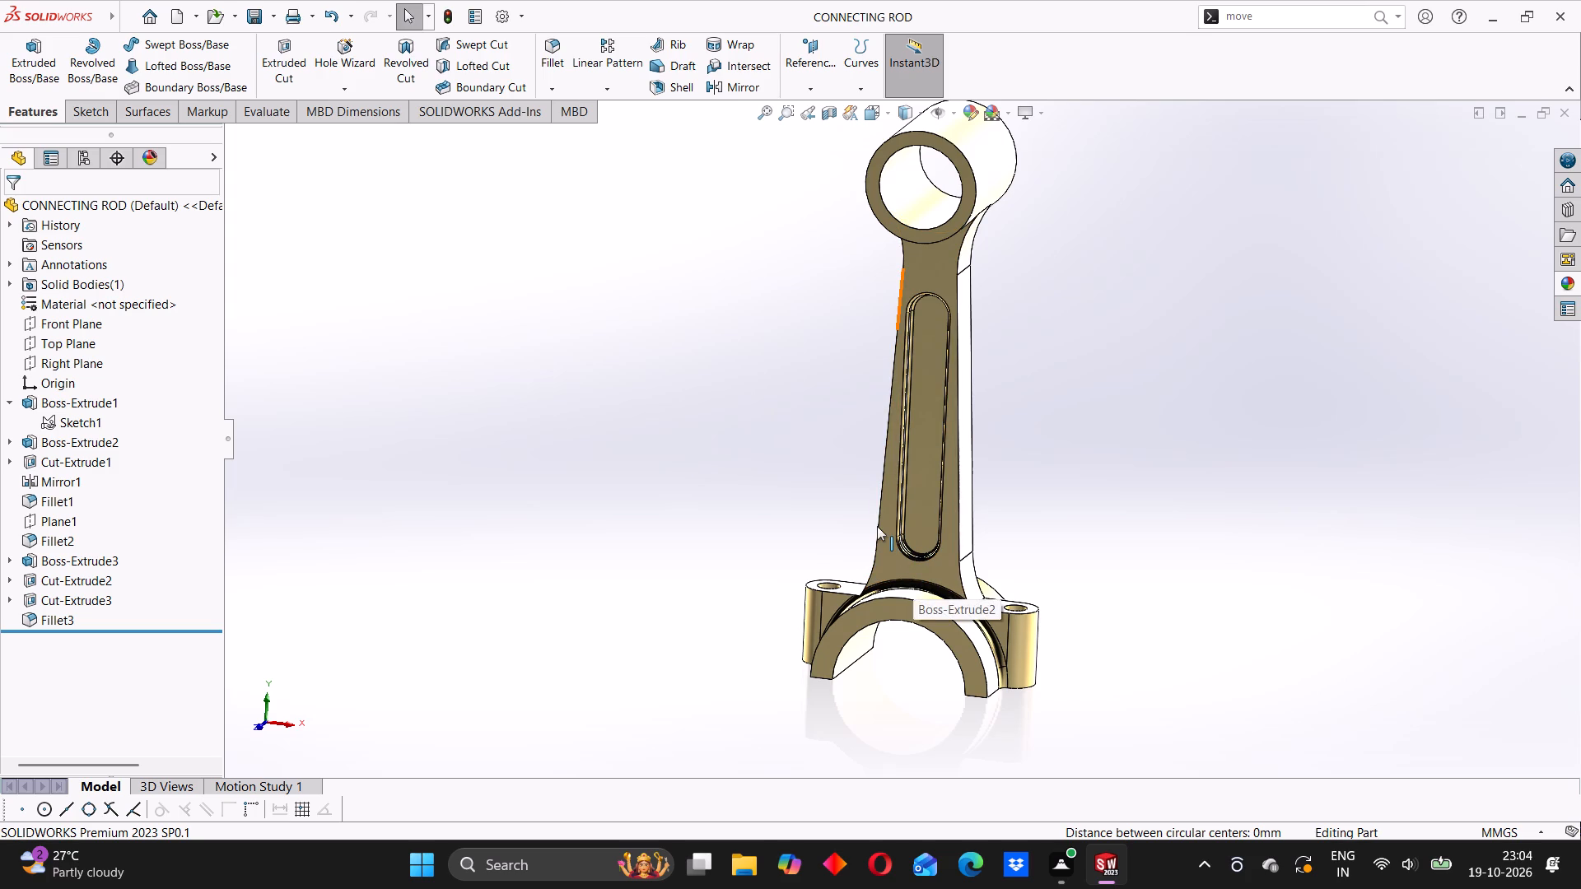
Create a new, empty part document.
scroll(875, 528, up, 1)
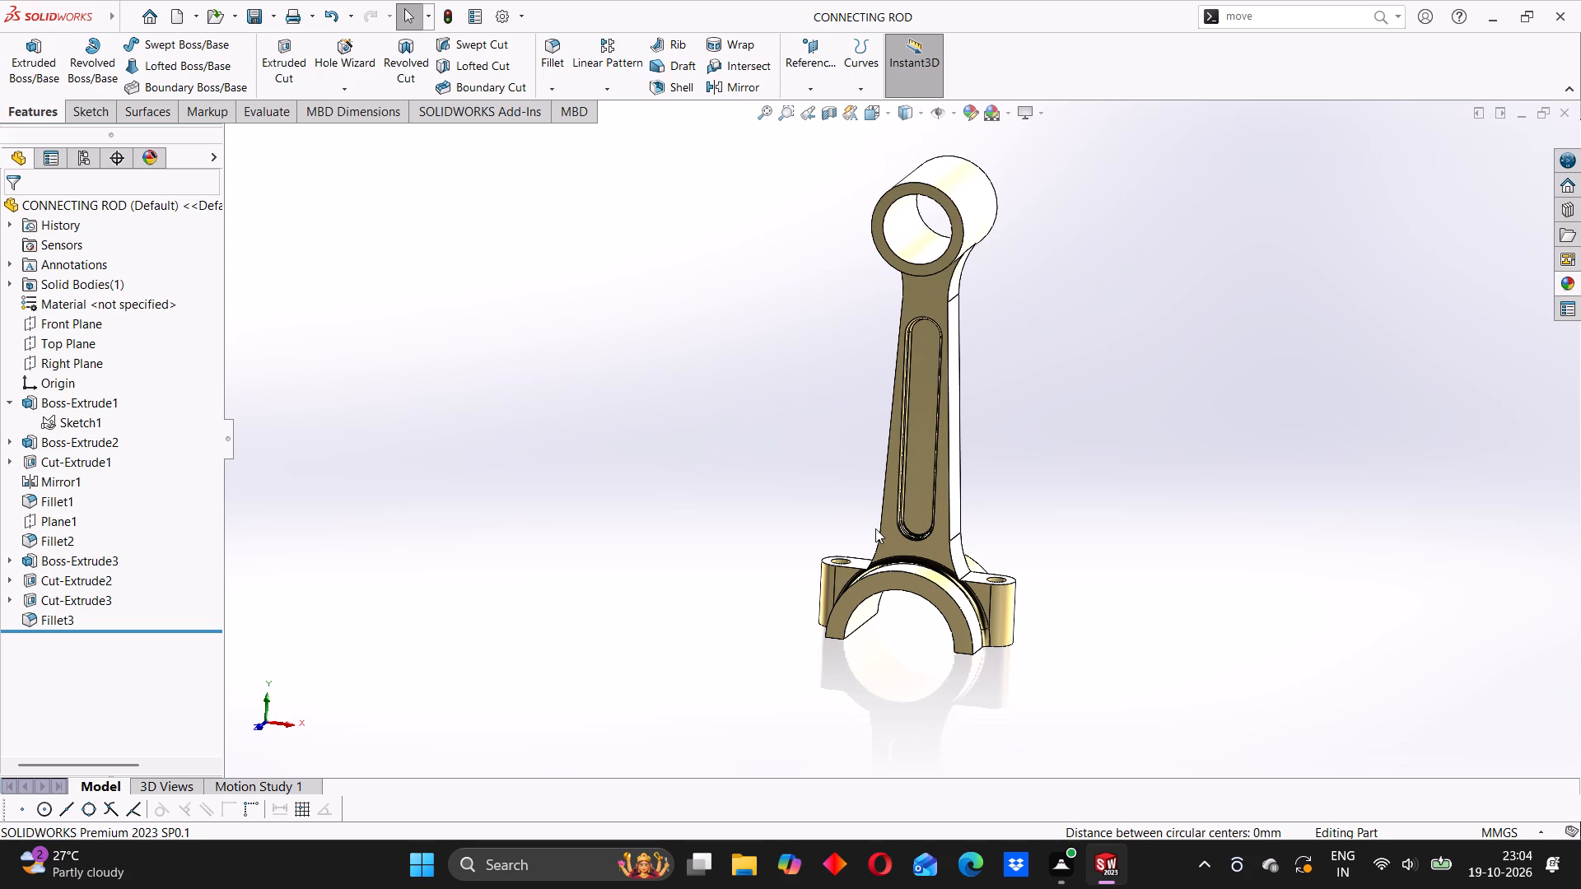
middle_drag(781, 433, 804, 430)
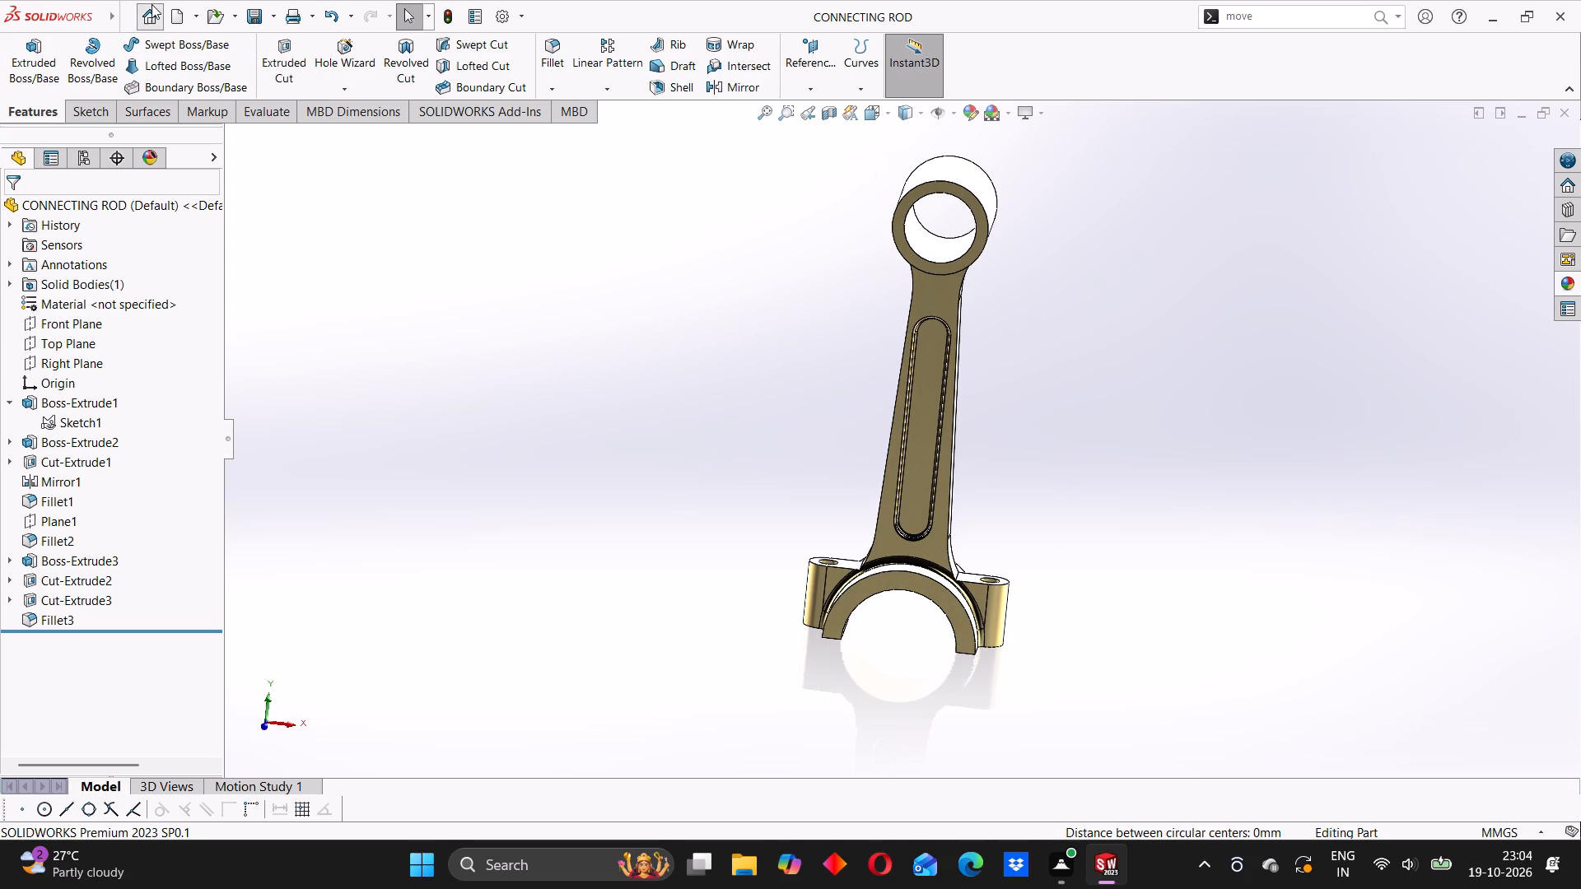
click(152, 4)
click(431, 293)
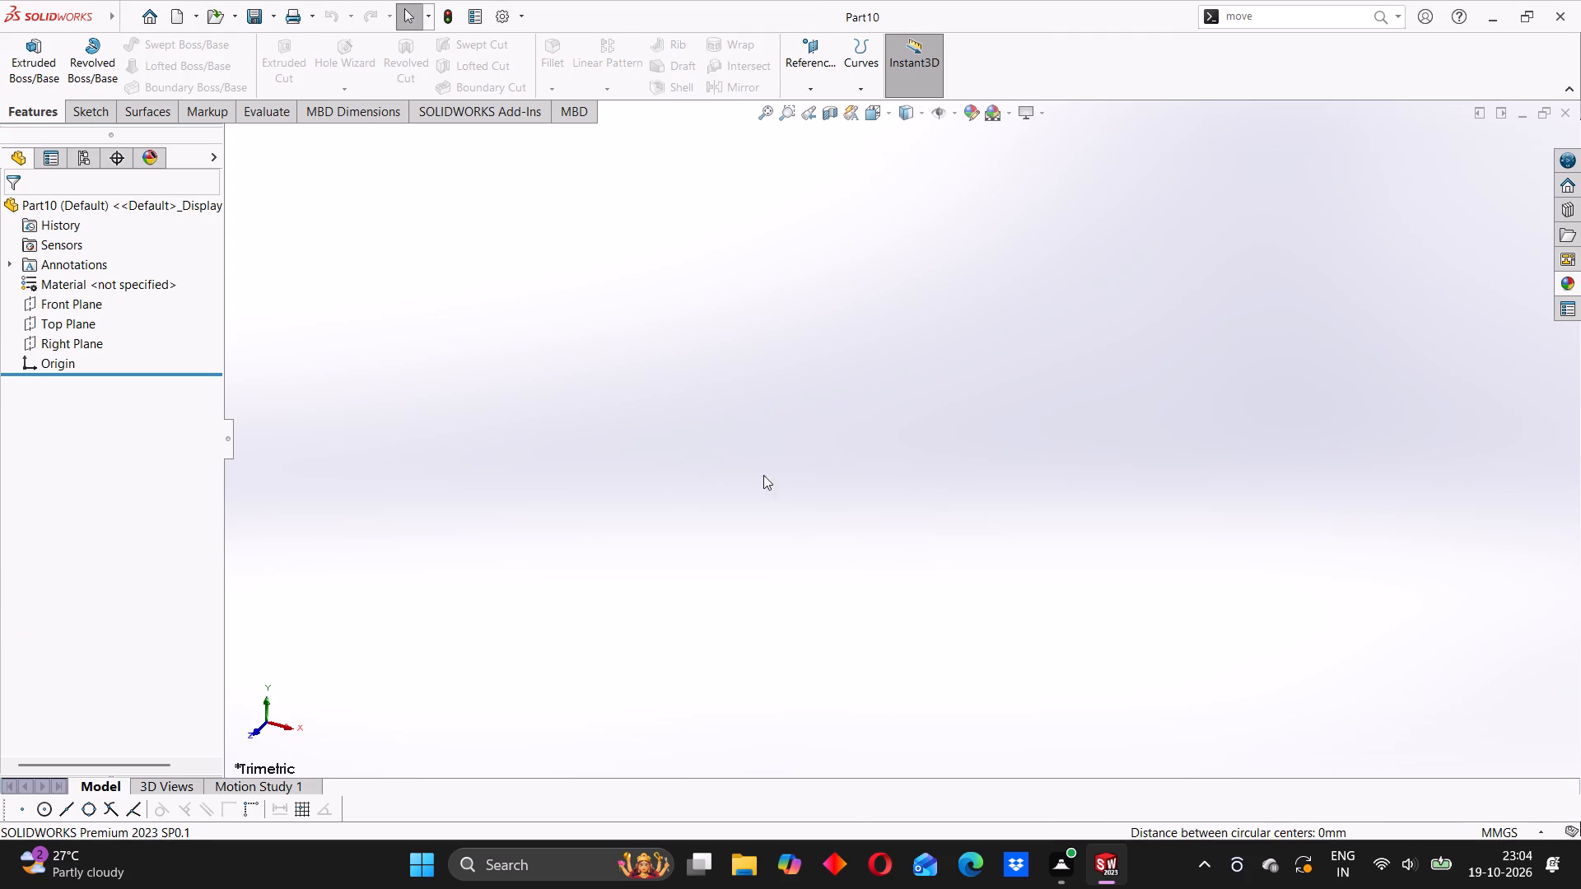
click(1022, 752)
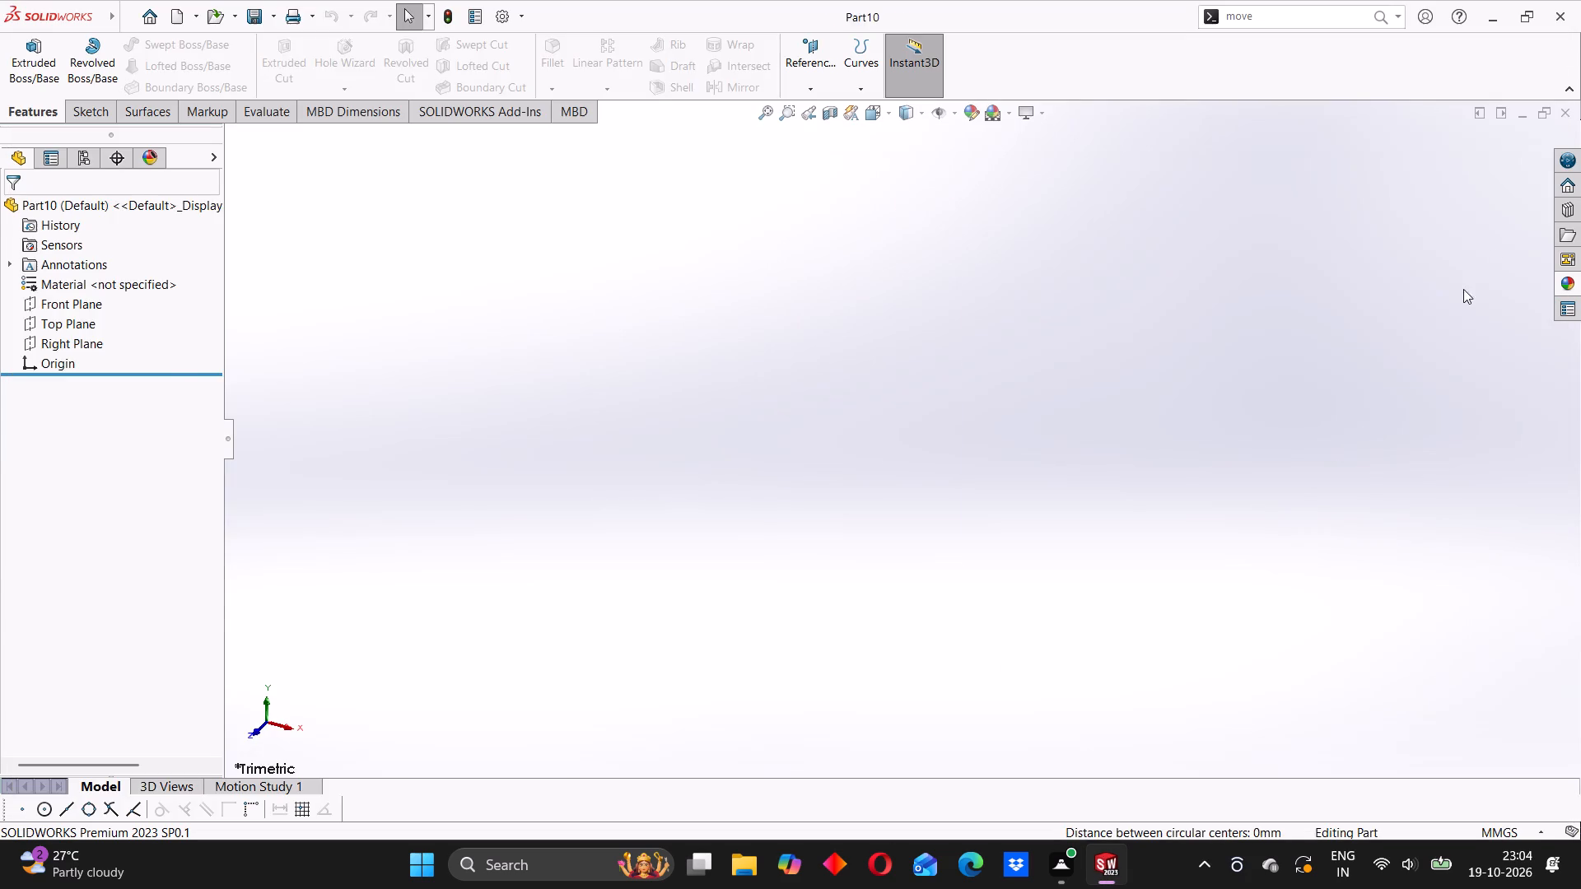
click(1572, 118)
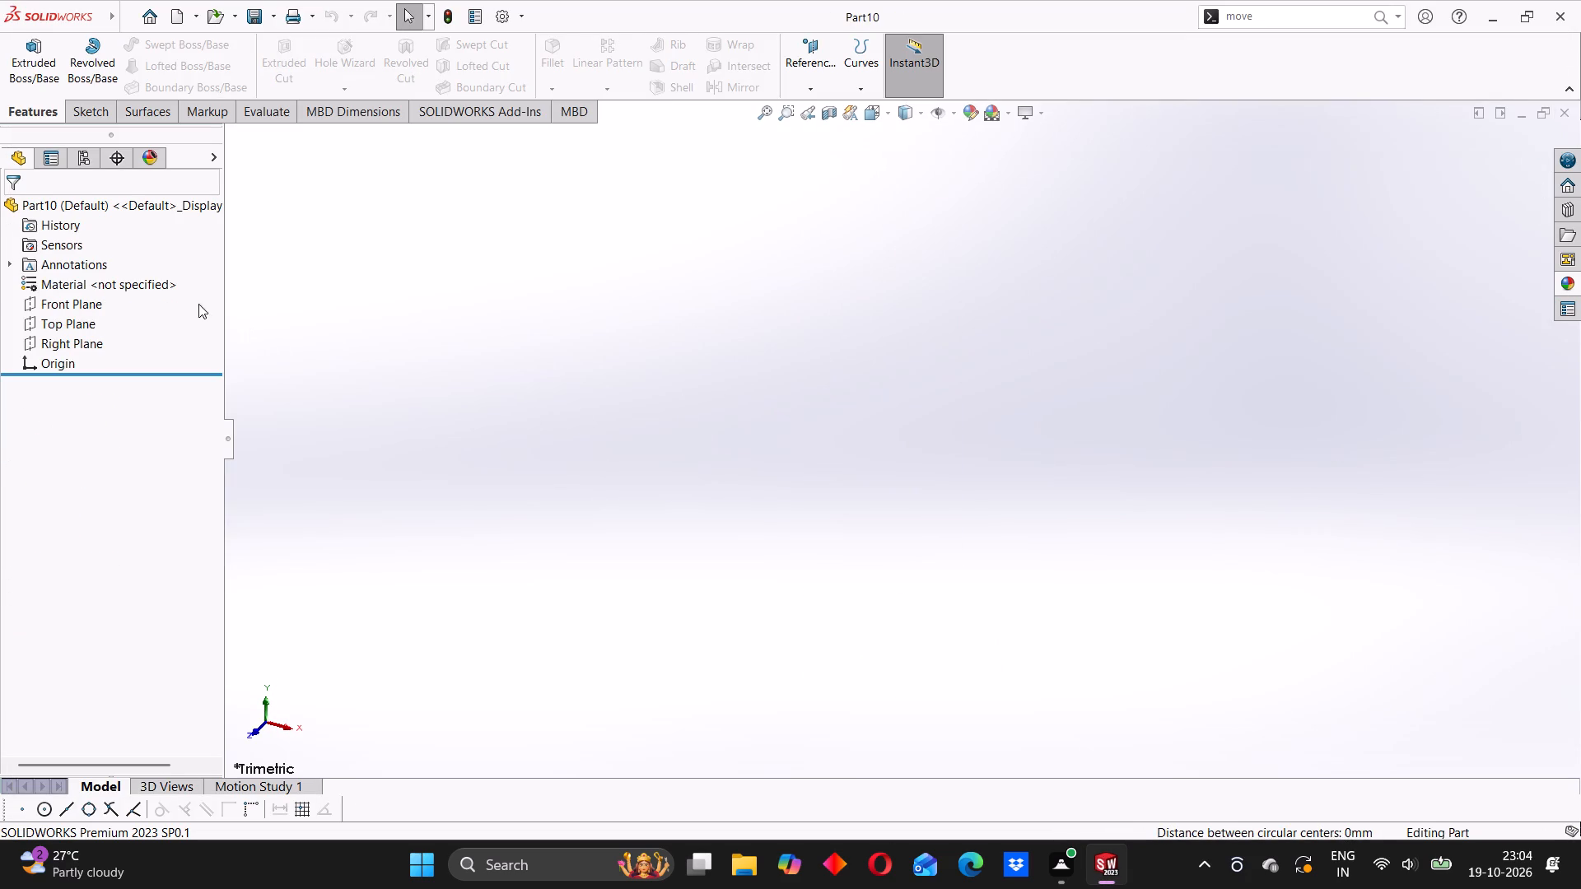
Sketch two concentric circles at the origin on the Front Plane, with radii of about 43 mm and 22 mm.
click(47, 302)
click(58, 285)
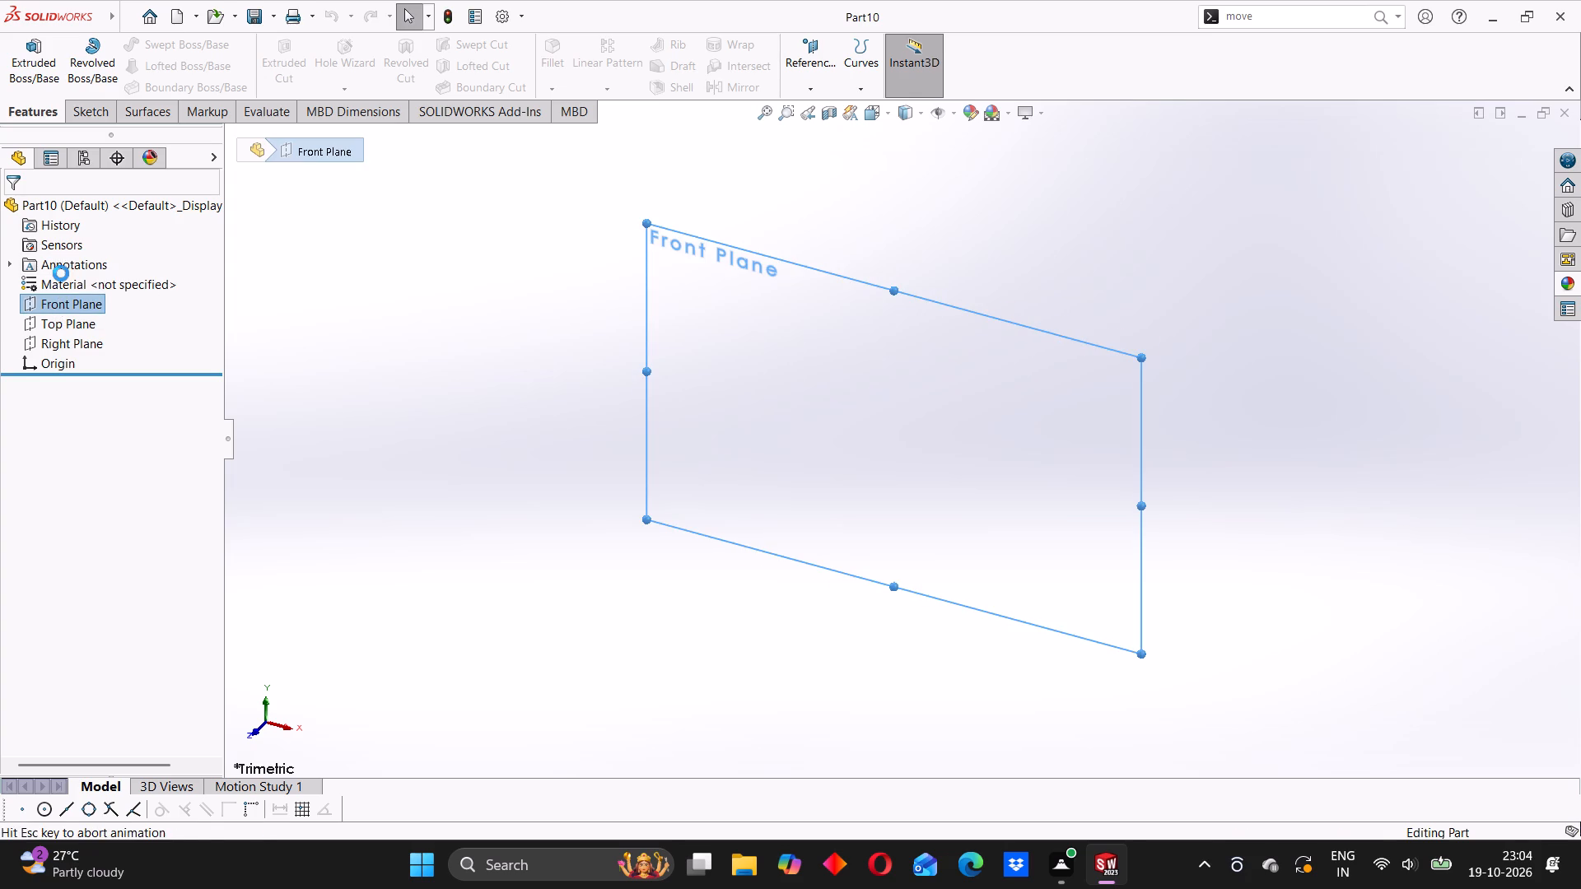
click(186, 47)
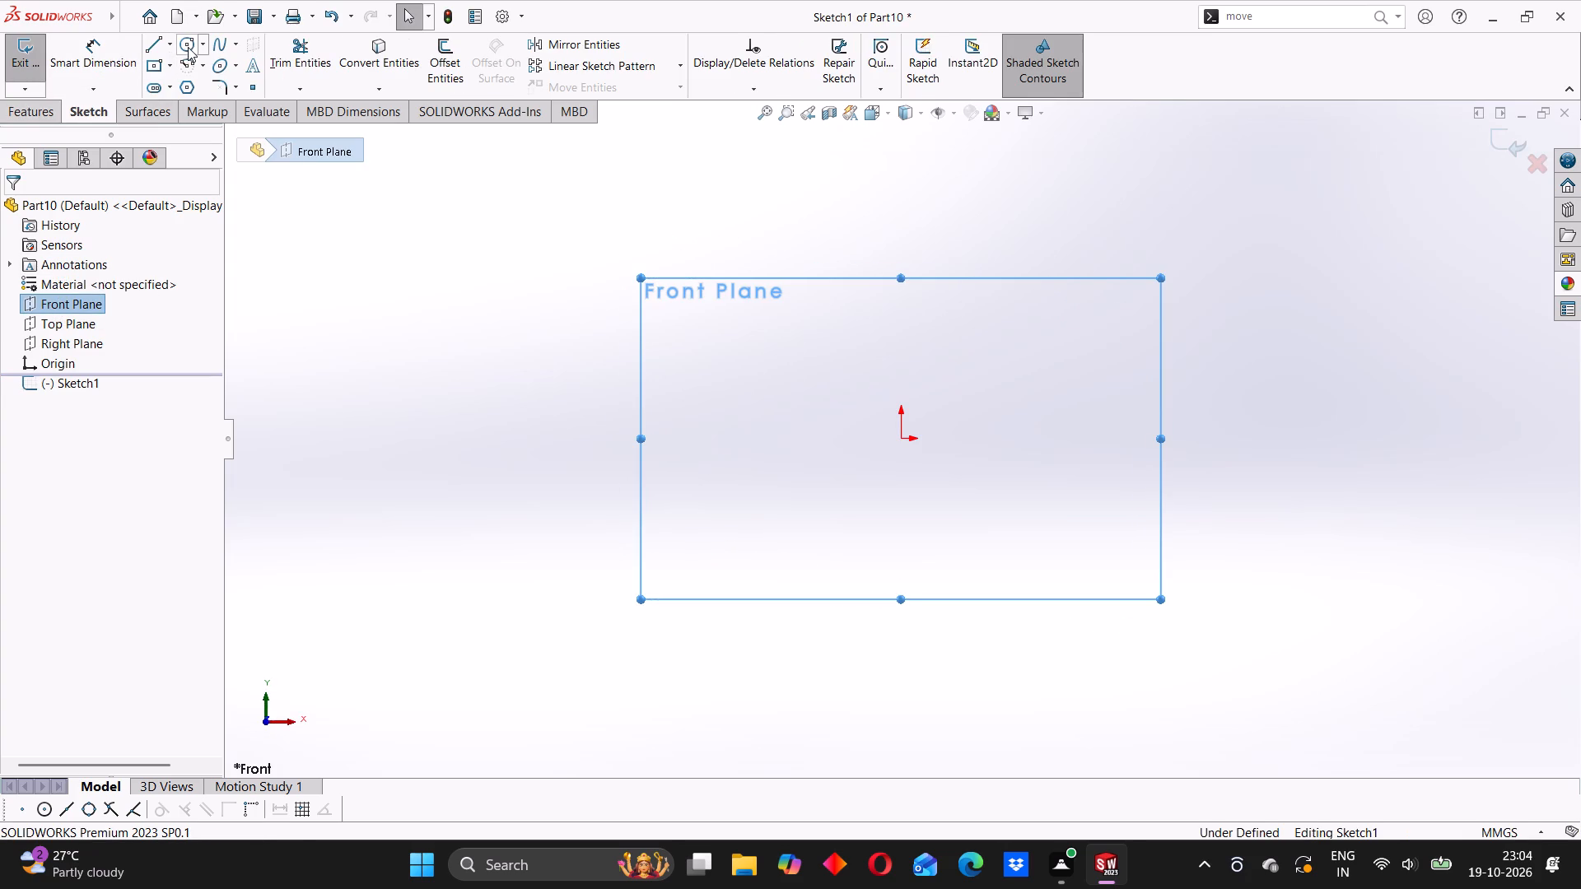
click(902, 440)
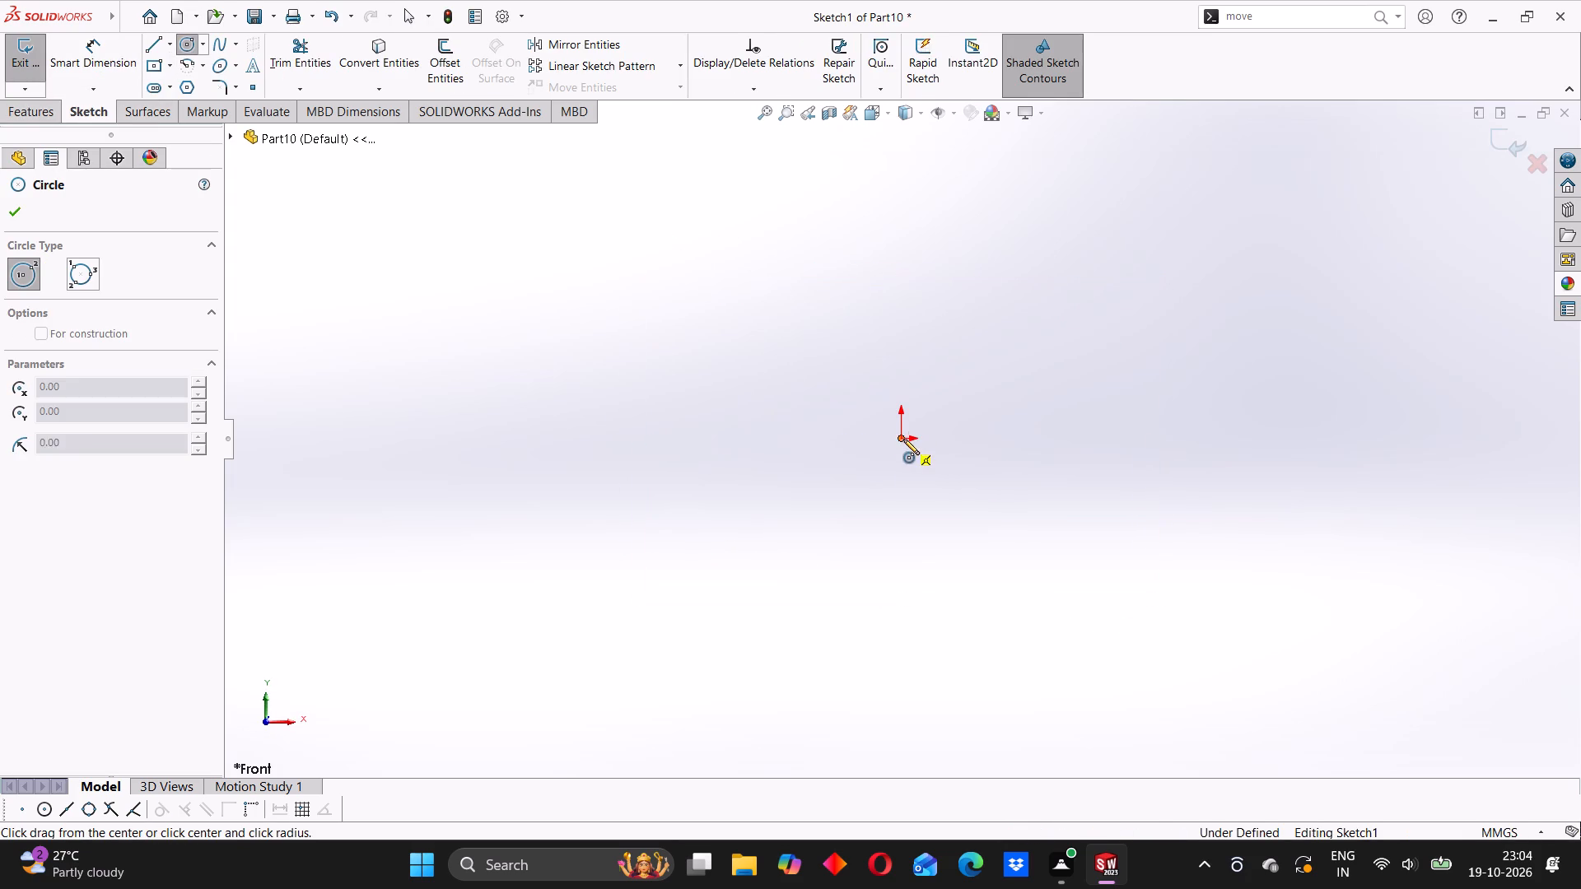
click(975, 337)
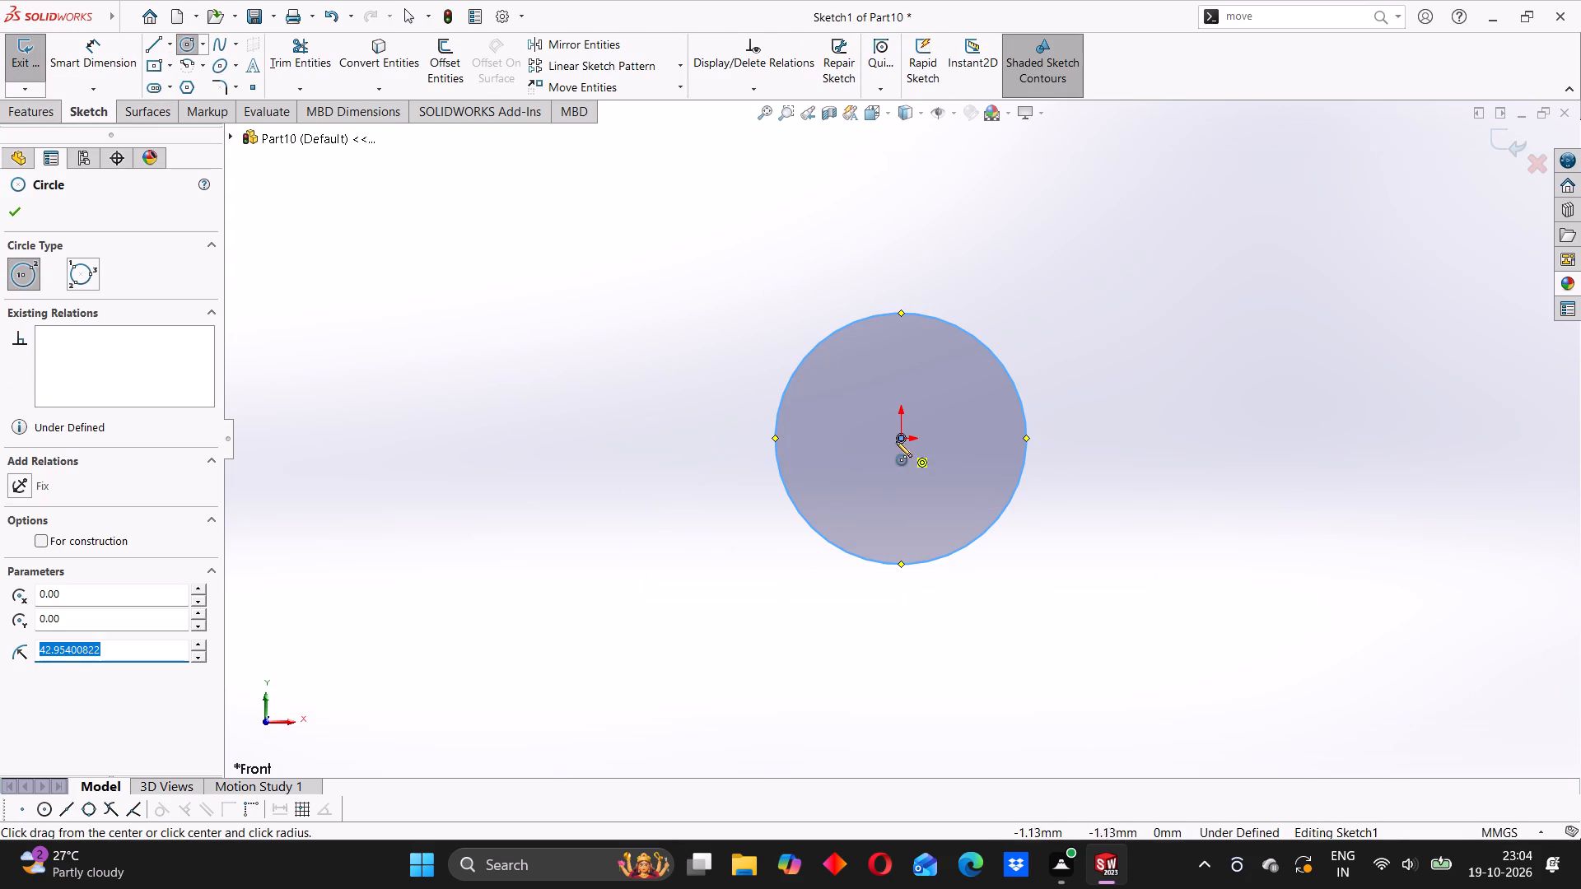
click(898, 440)
click(931, 383)
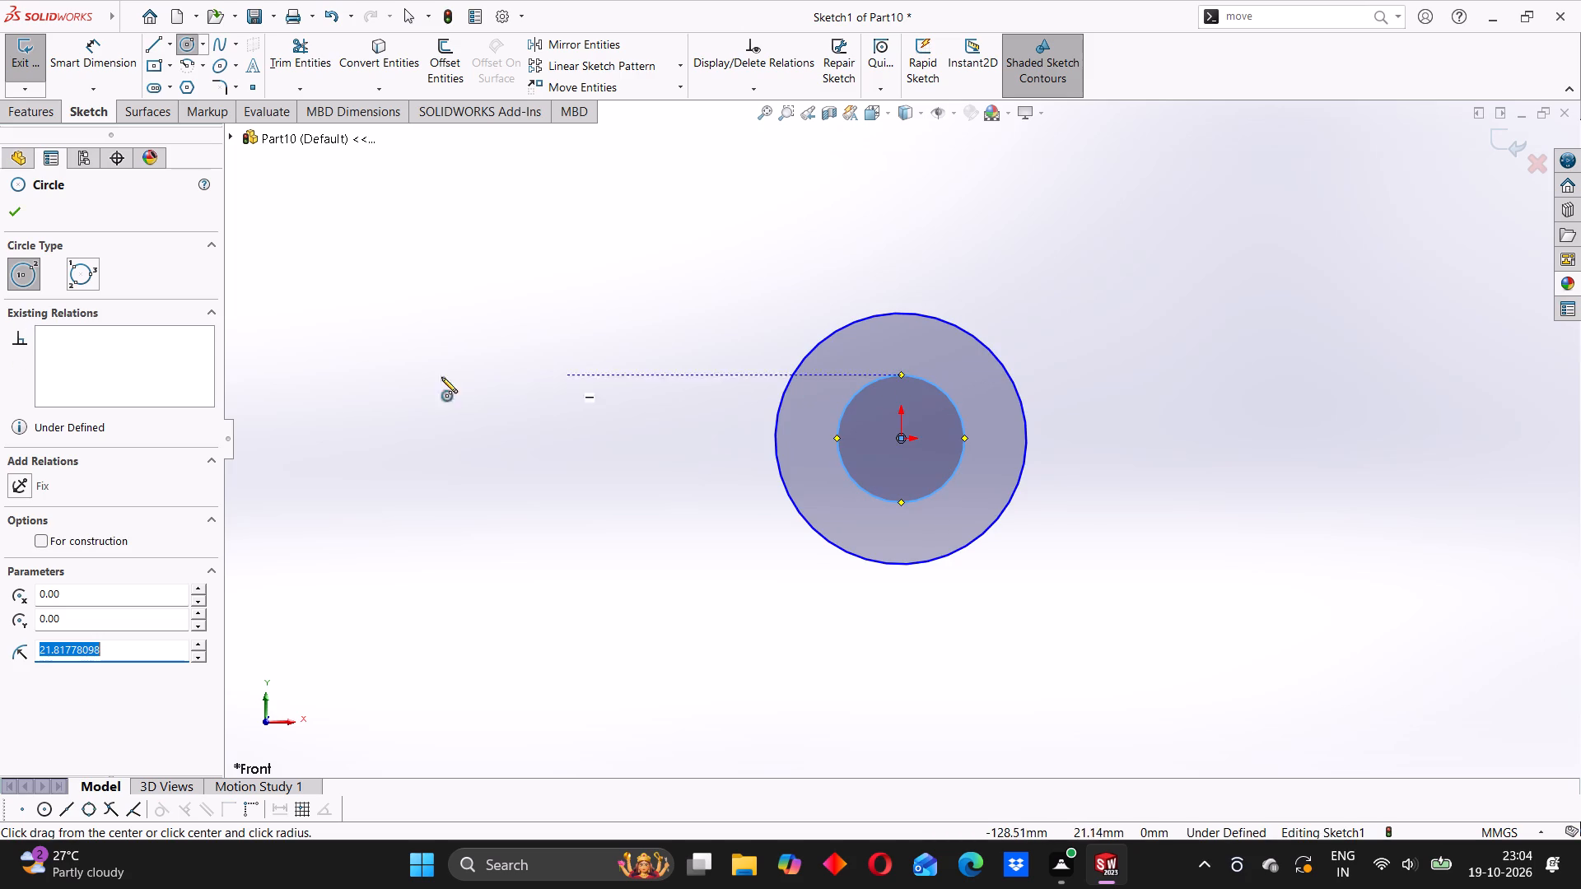
Dimension the larger circle to a 54 mm diameter and the smaller circle to a 72 mm diameter.
click(114, 58)
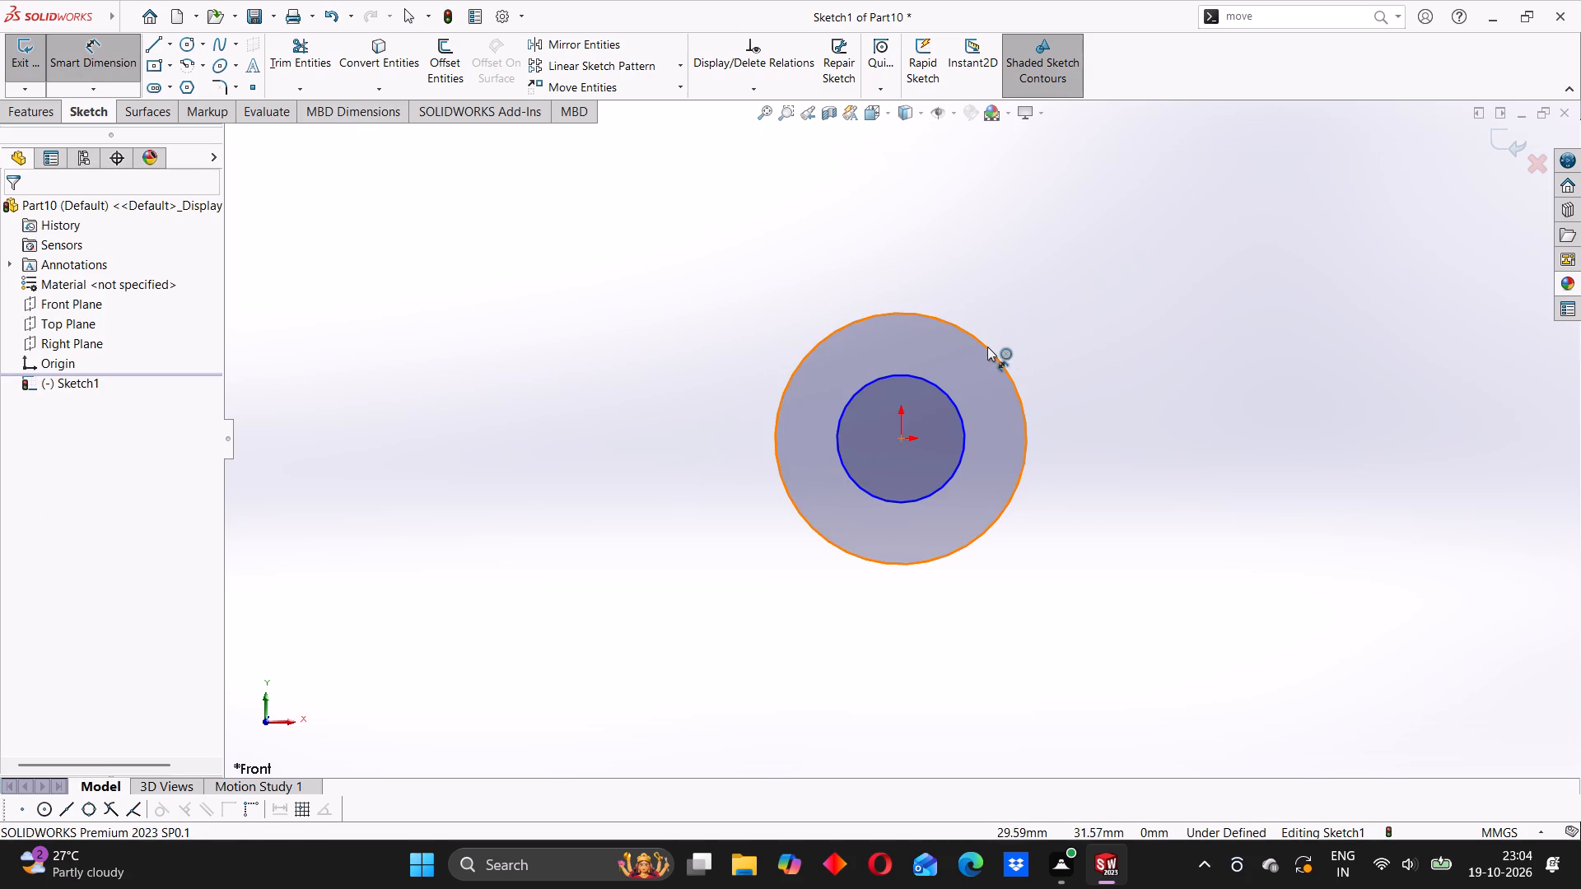
click(987, 347)
click(1044, 342)
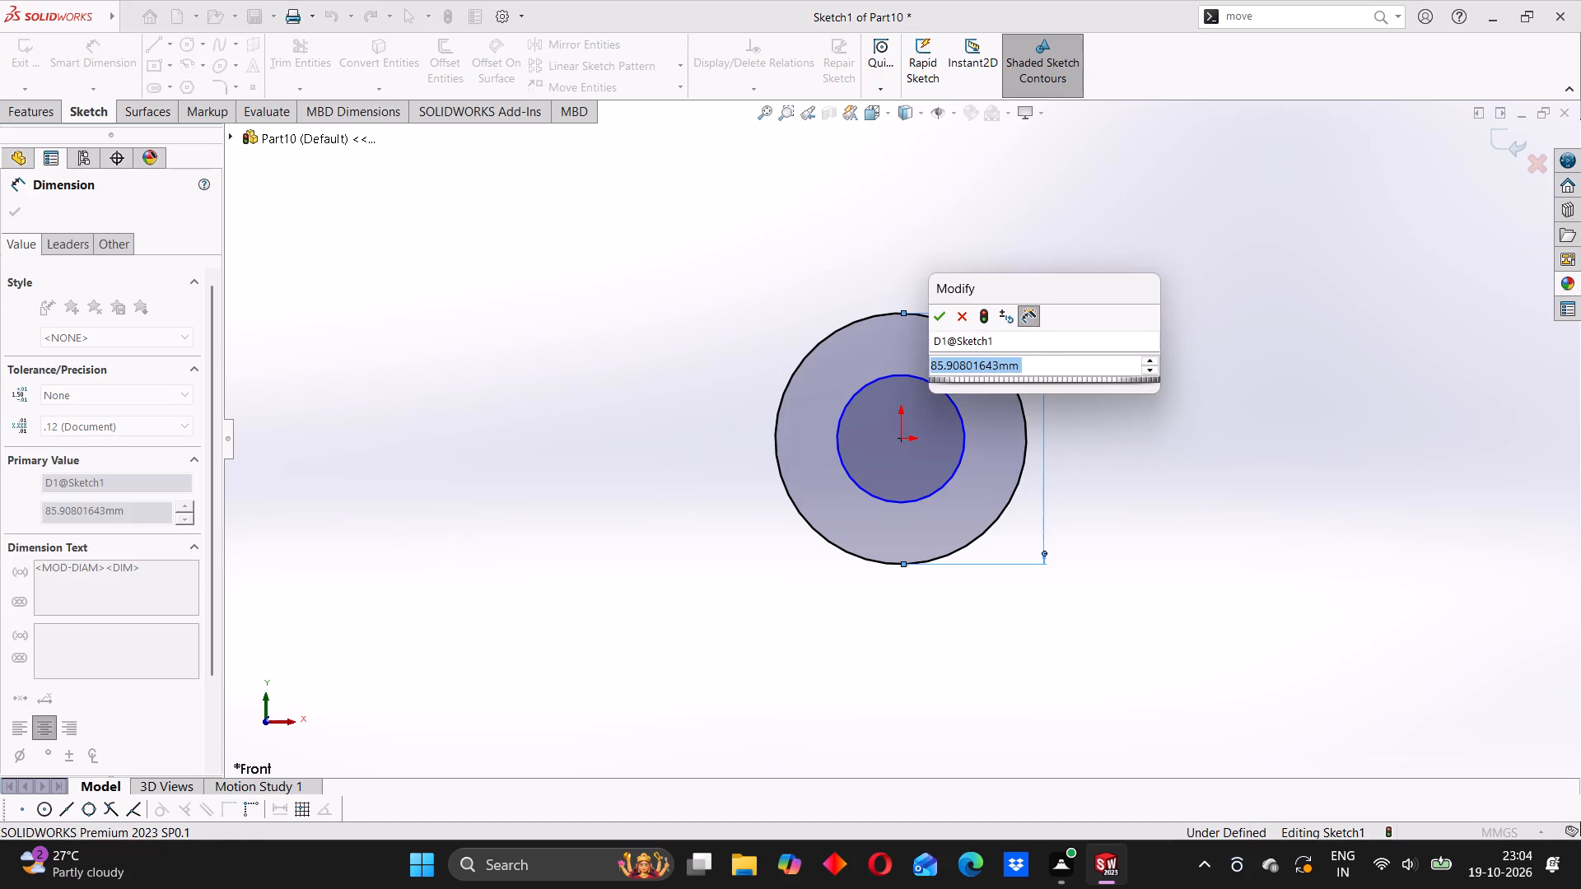
text(54)
key(Return)
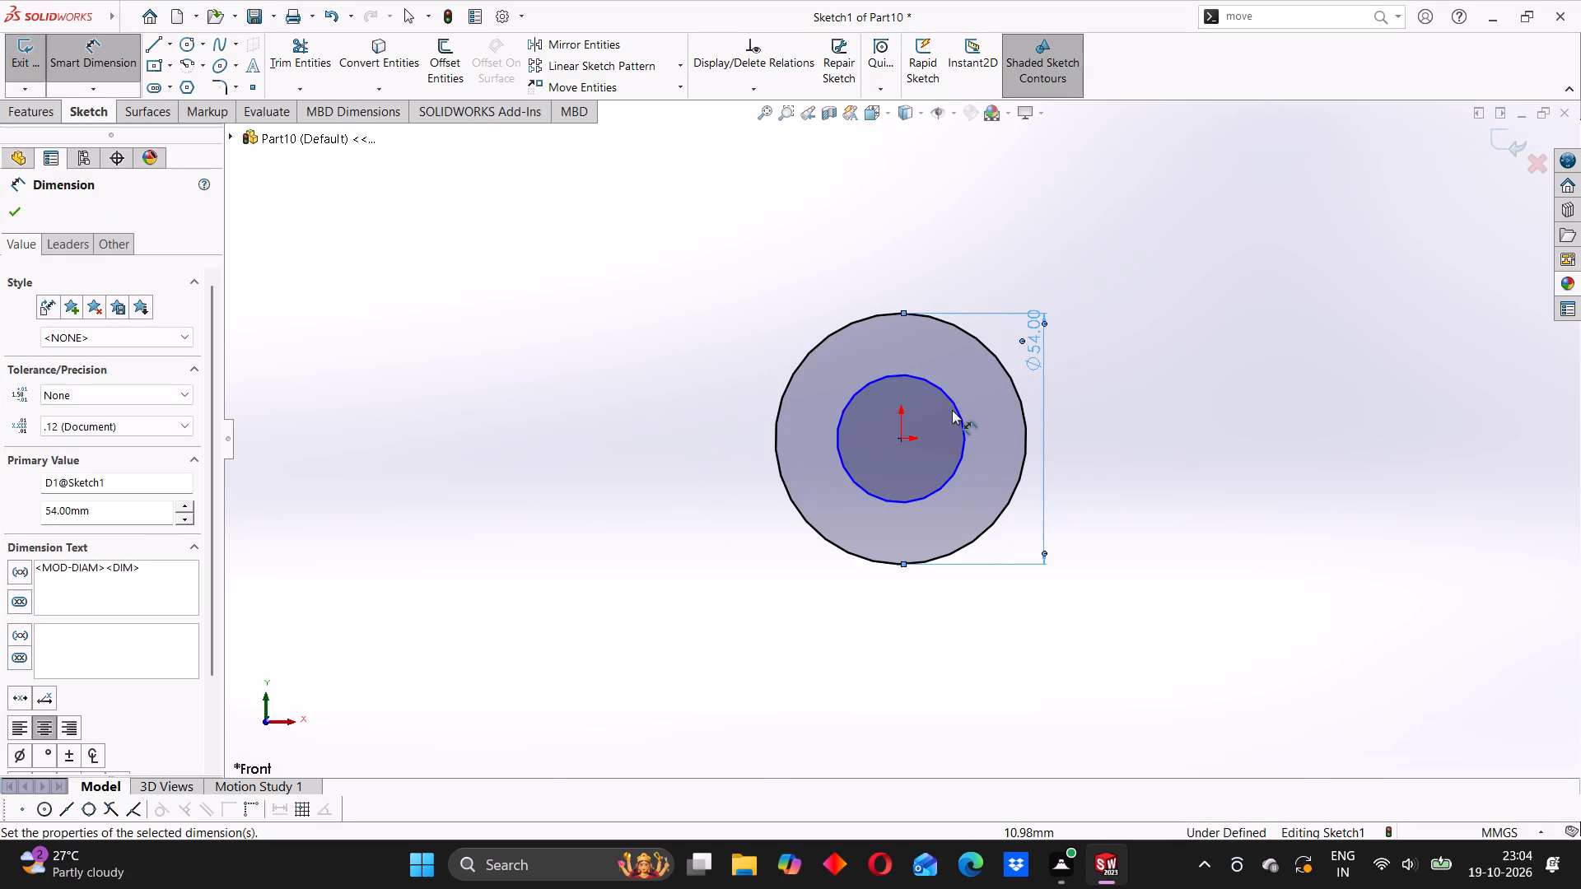
click(954, 408)
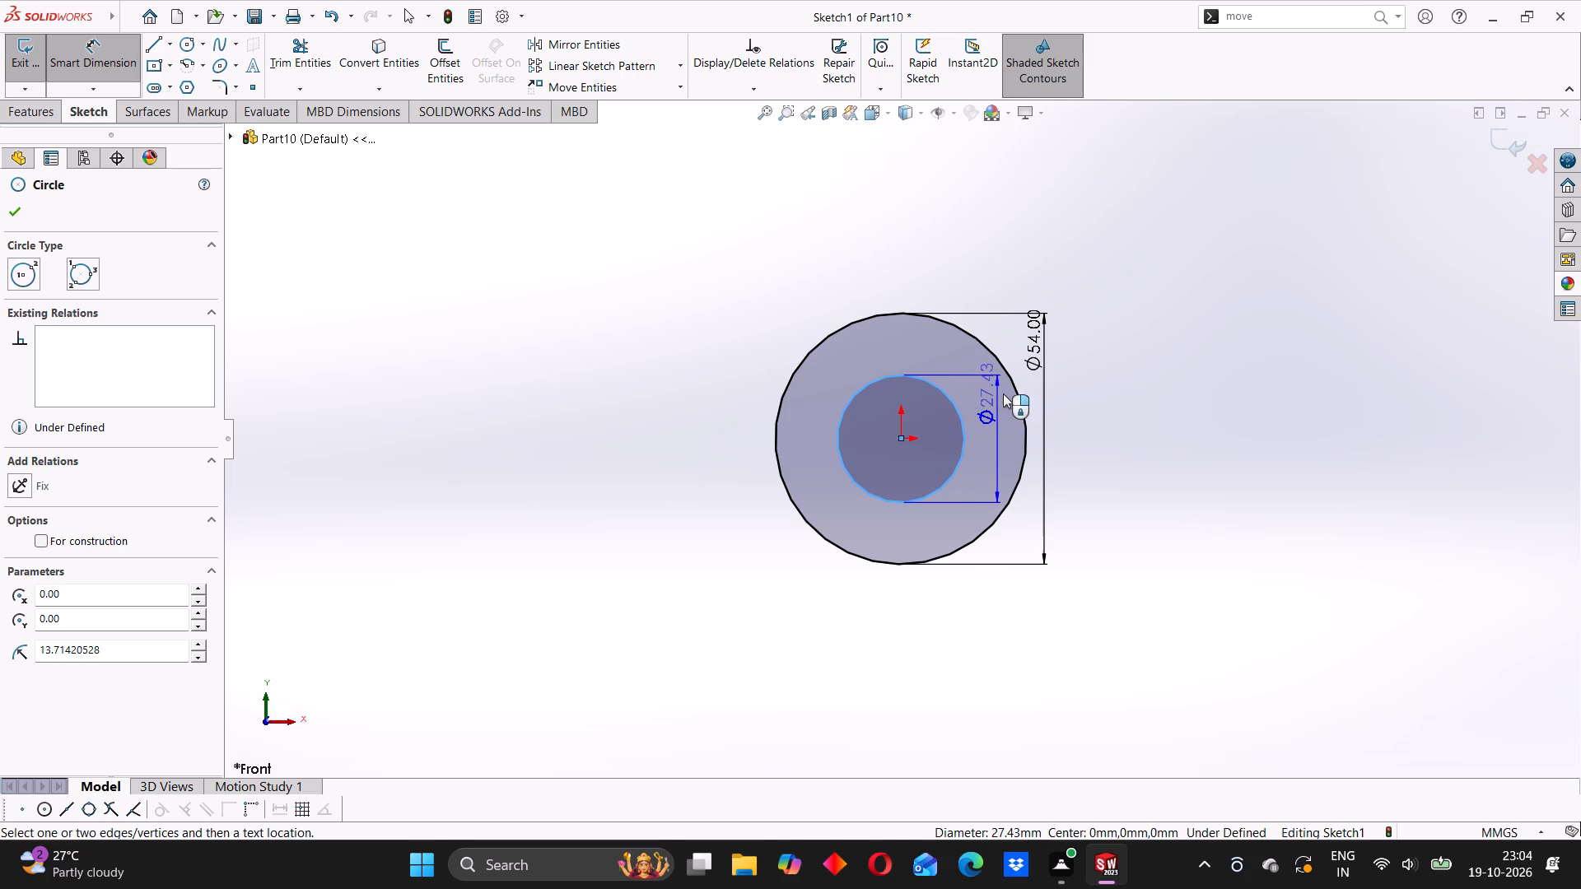
click(1148, 348)
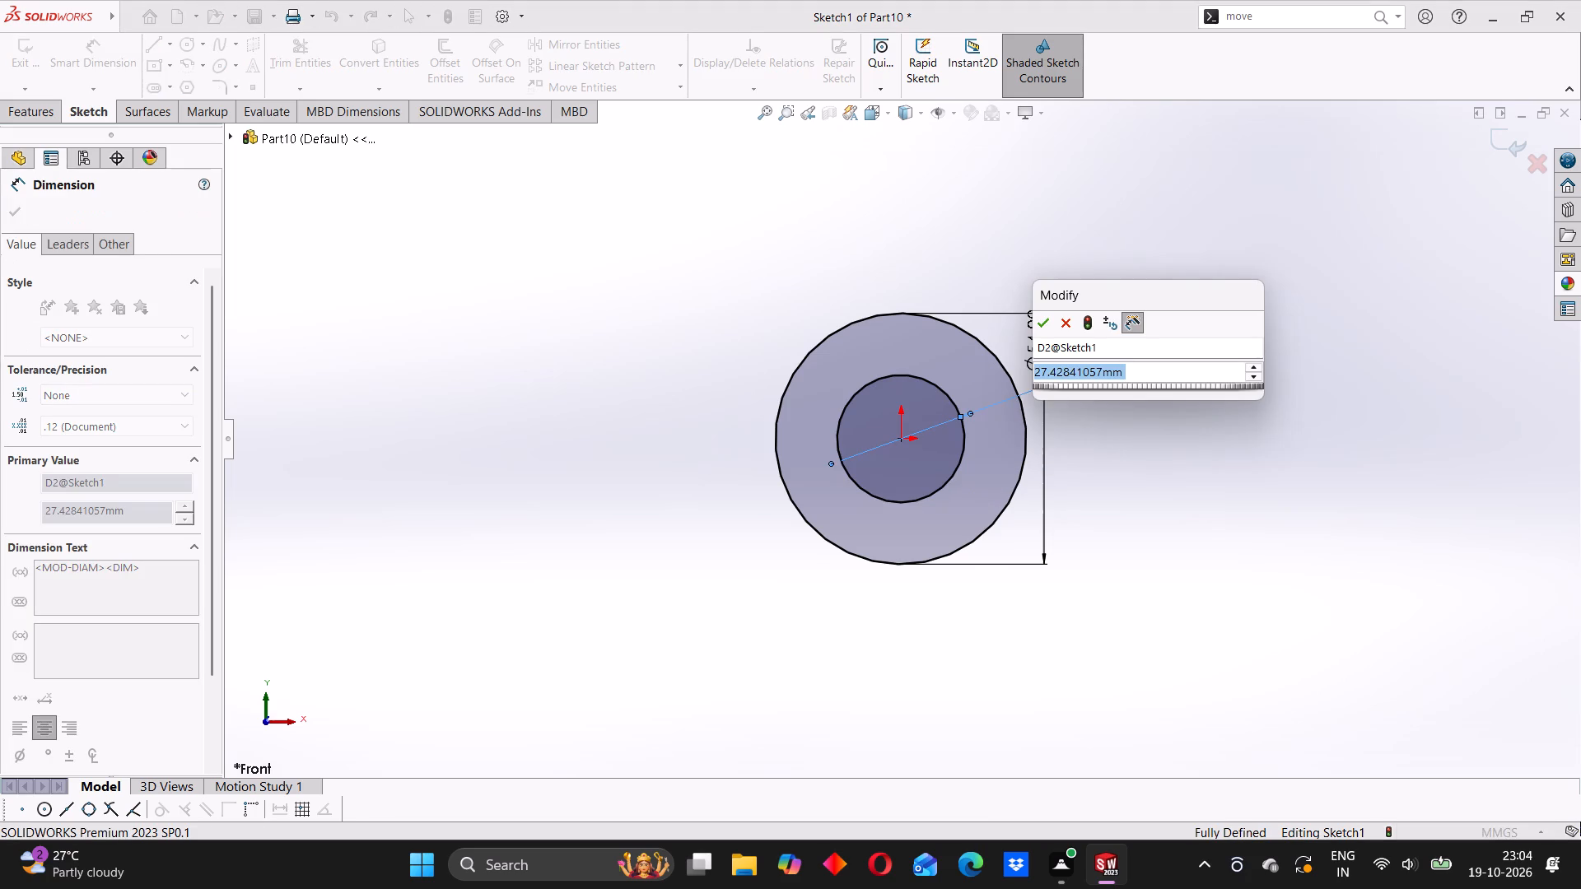
text(72)
key(Return)
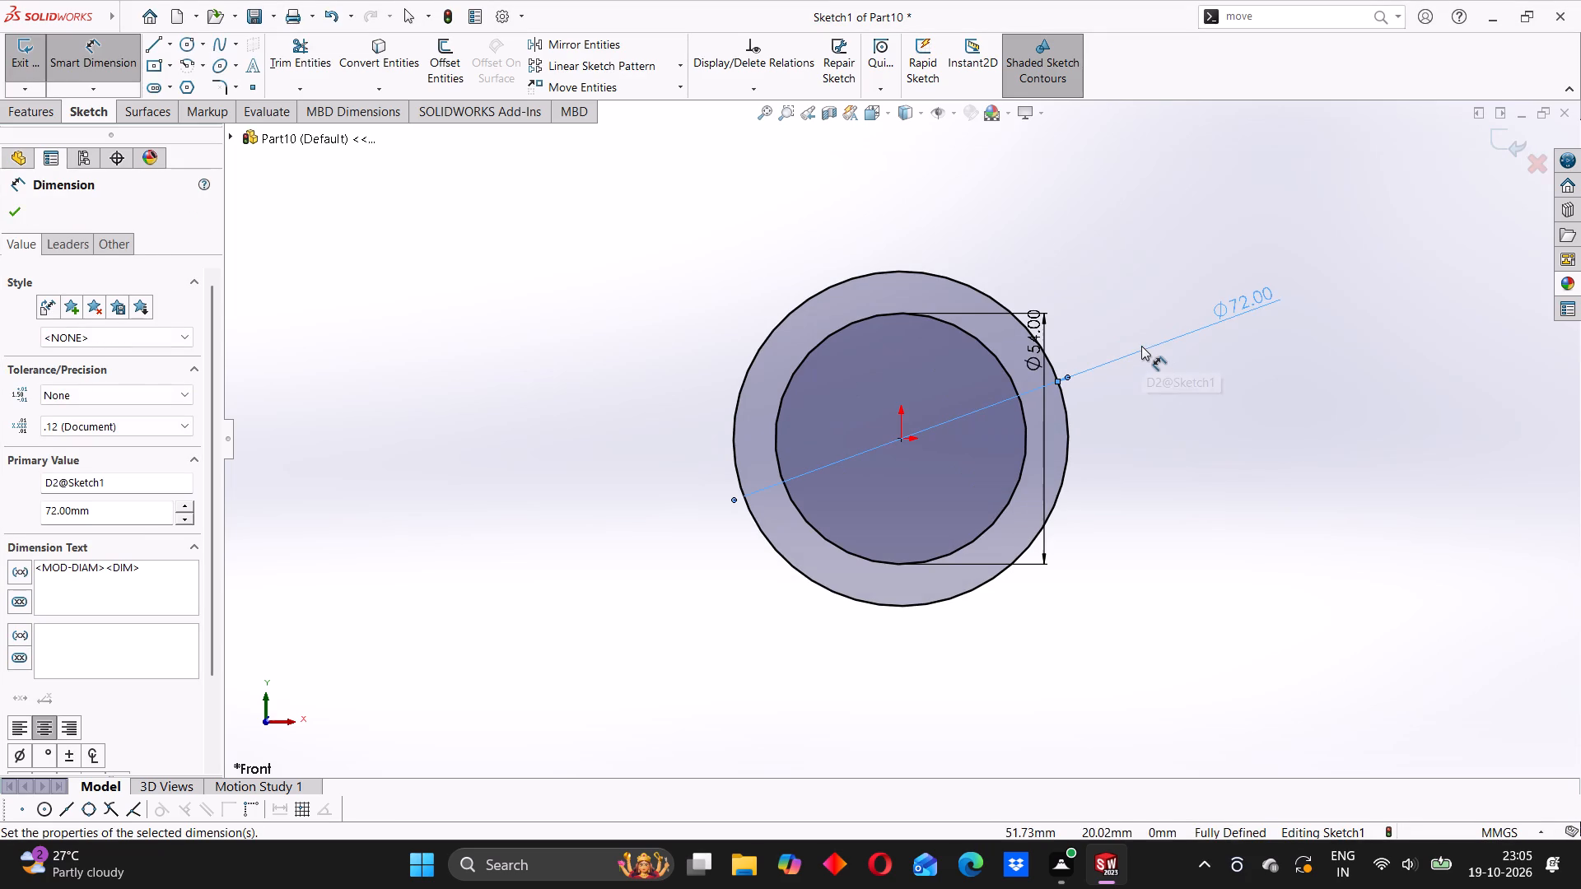
click(1193, 387)
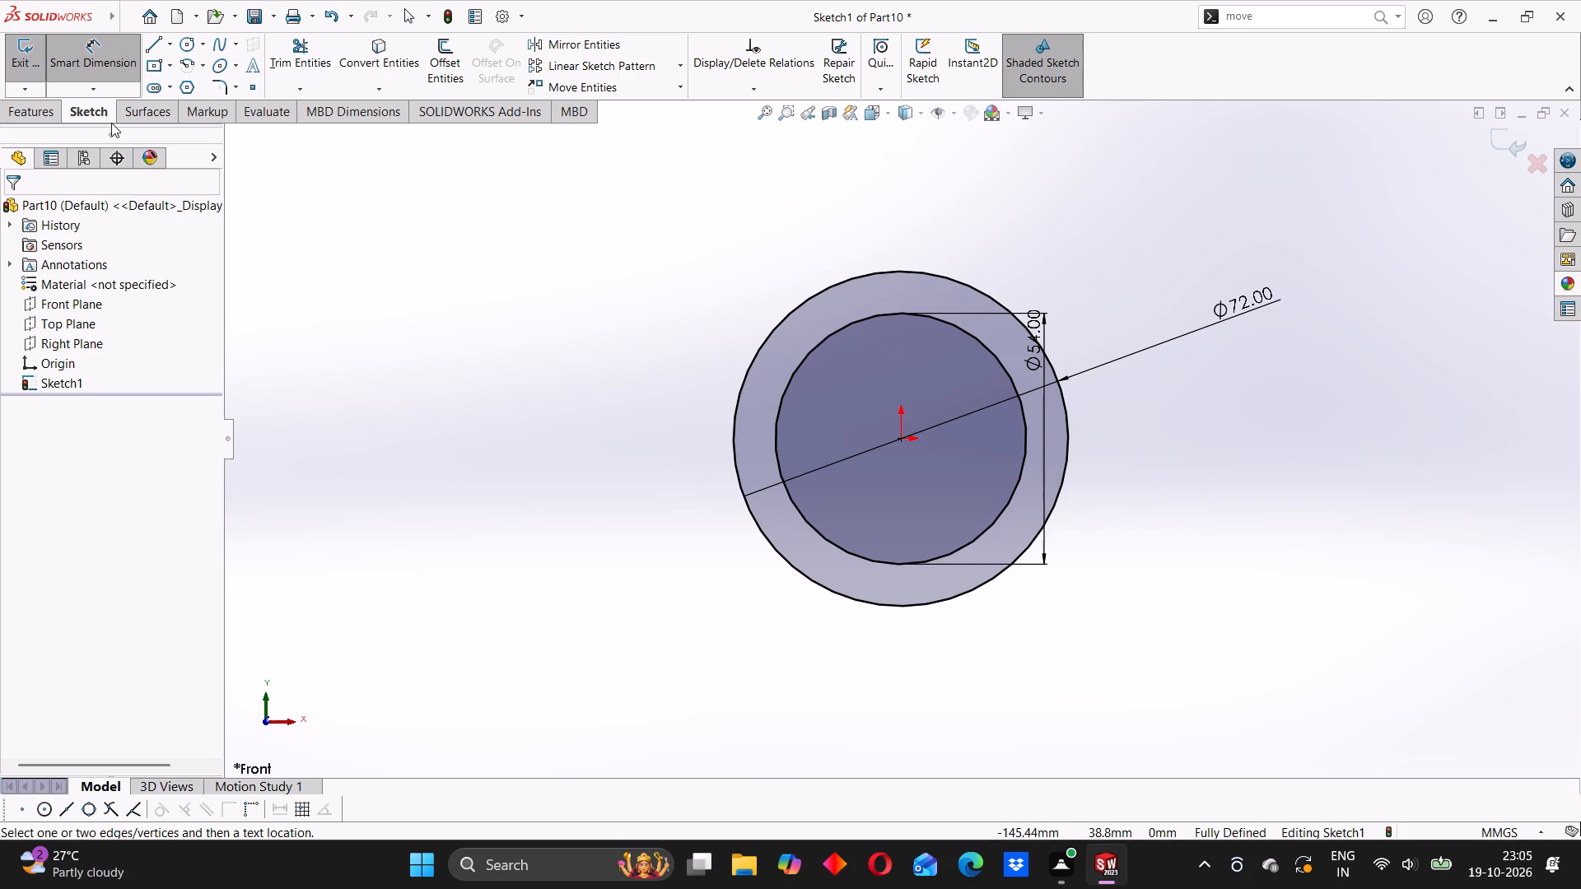
click(96, 50)
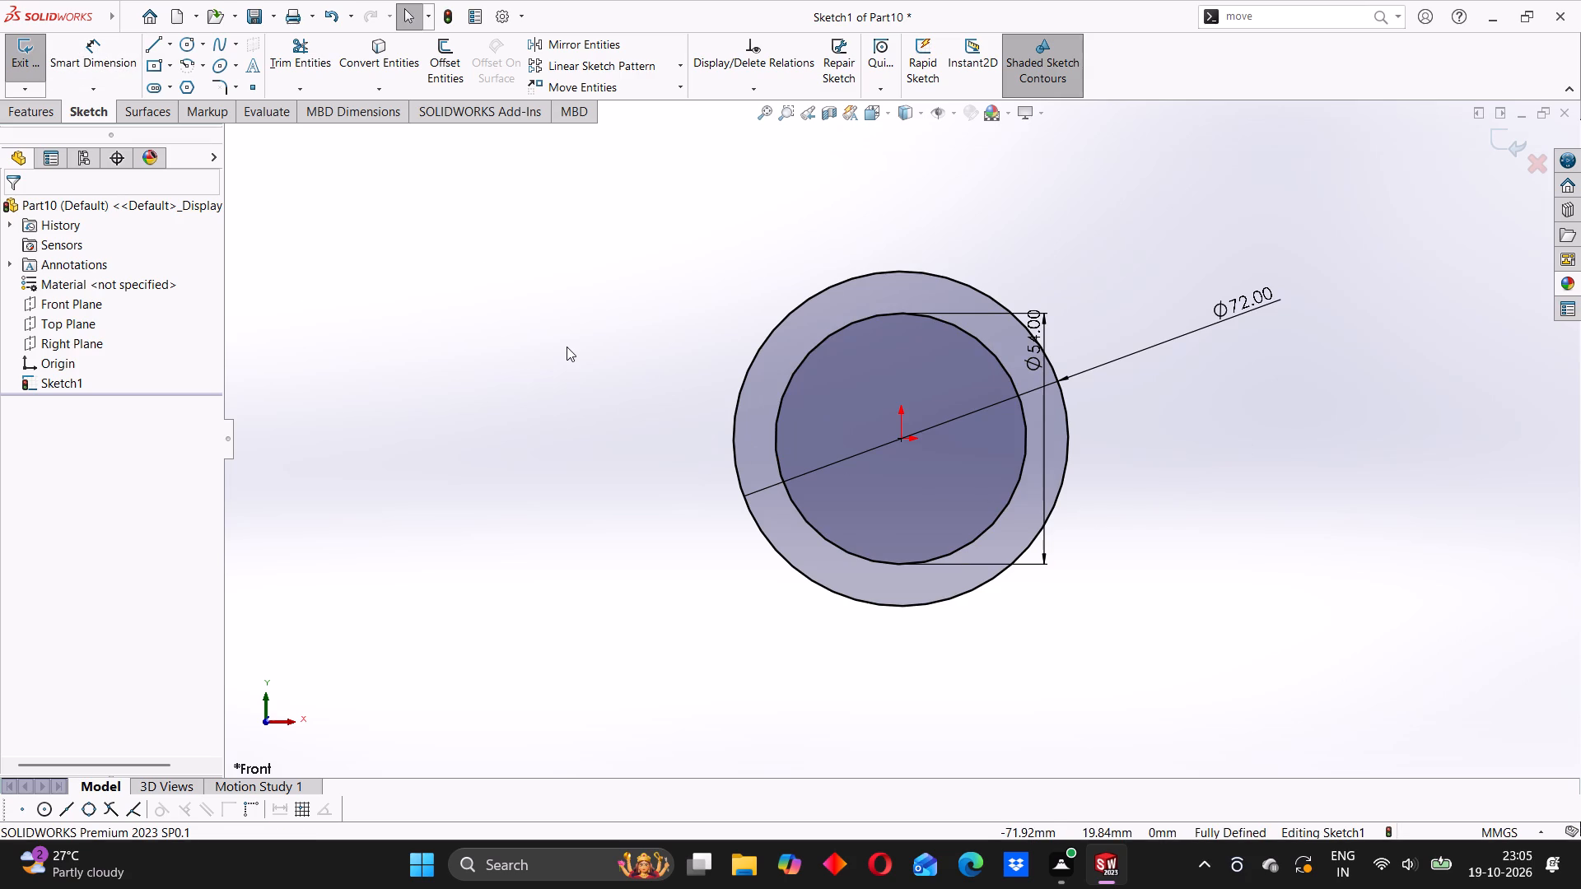
click(111, 67)
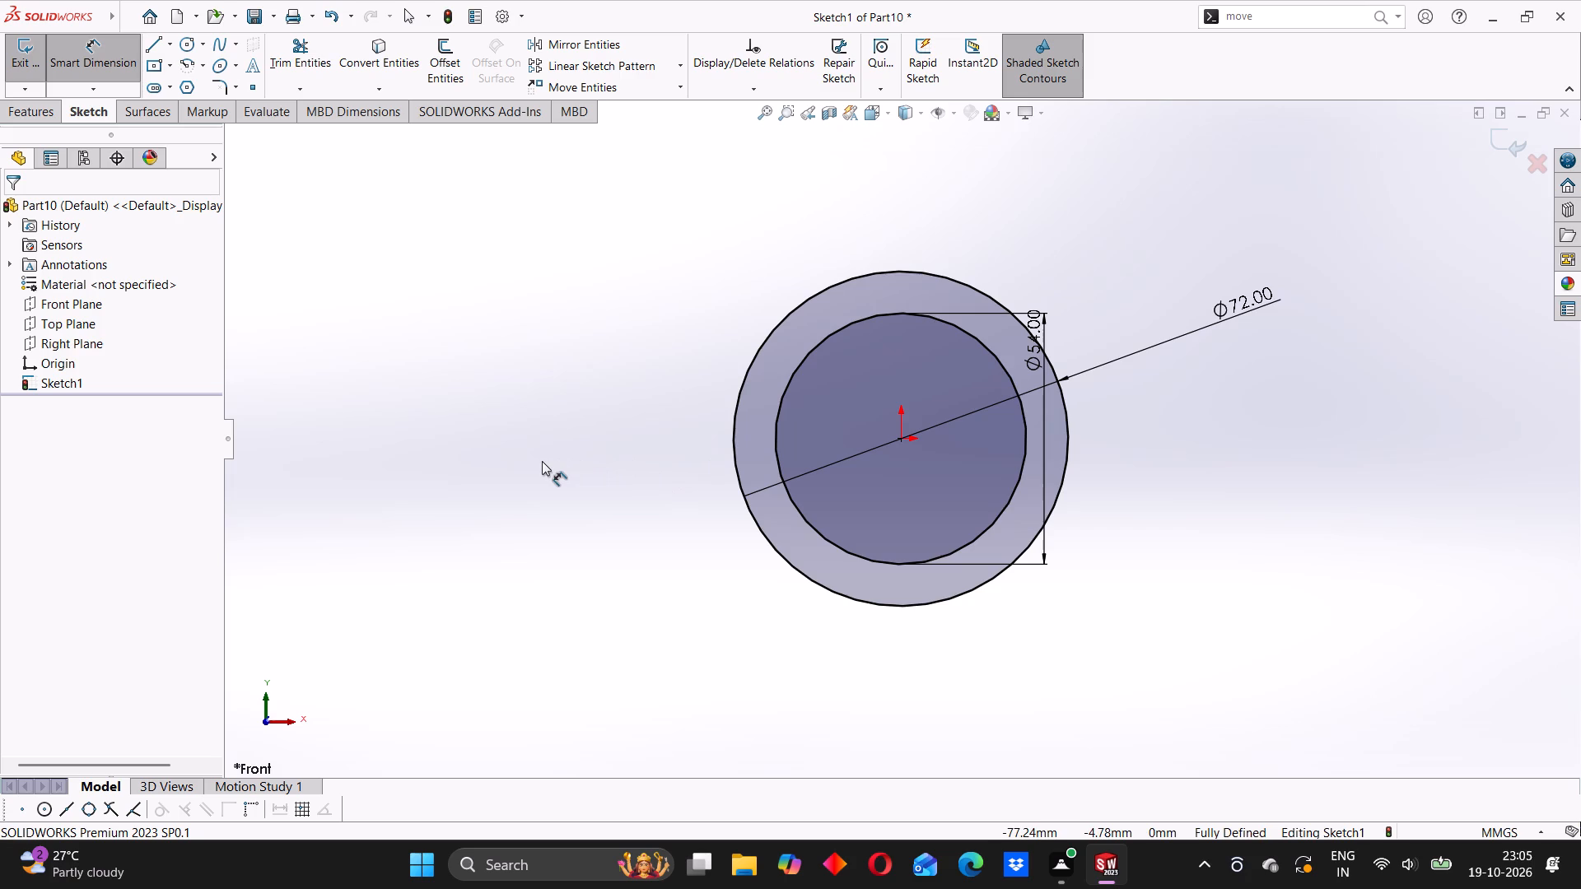
Draw a horizontal line through the origin across the full width of the outer circle.
click(149, 44)
click(734, 437)
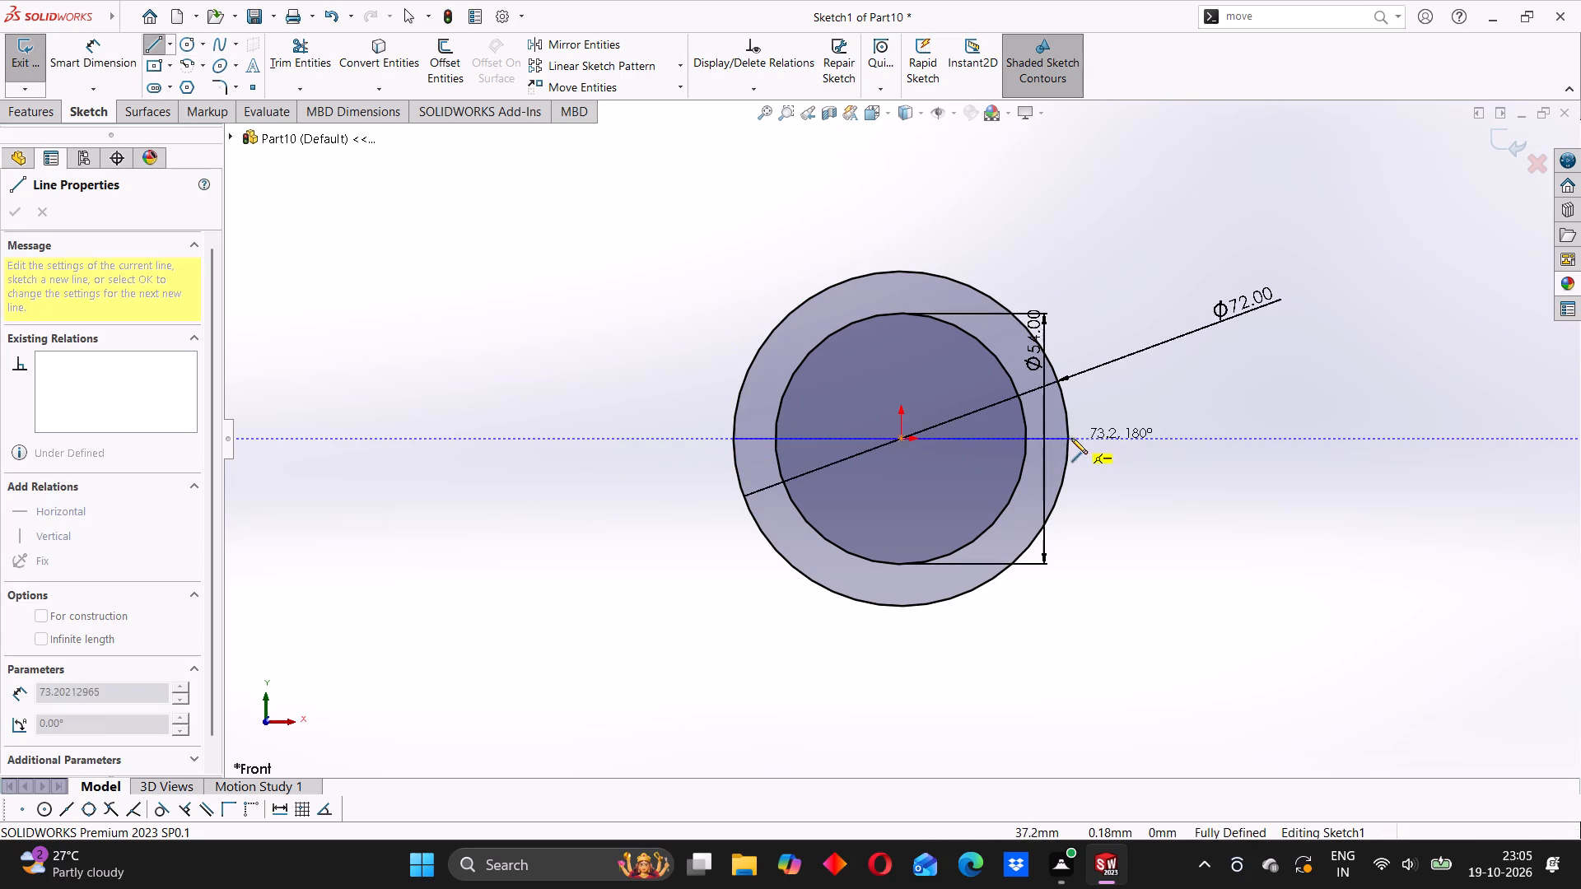
click(1070, 438)
right_click(483, 350)
click(506, 362)
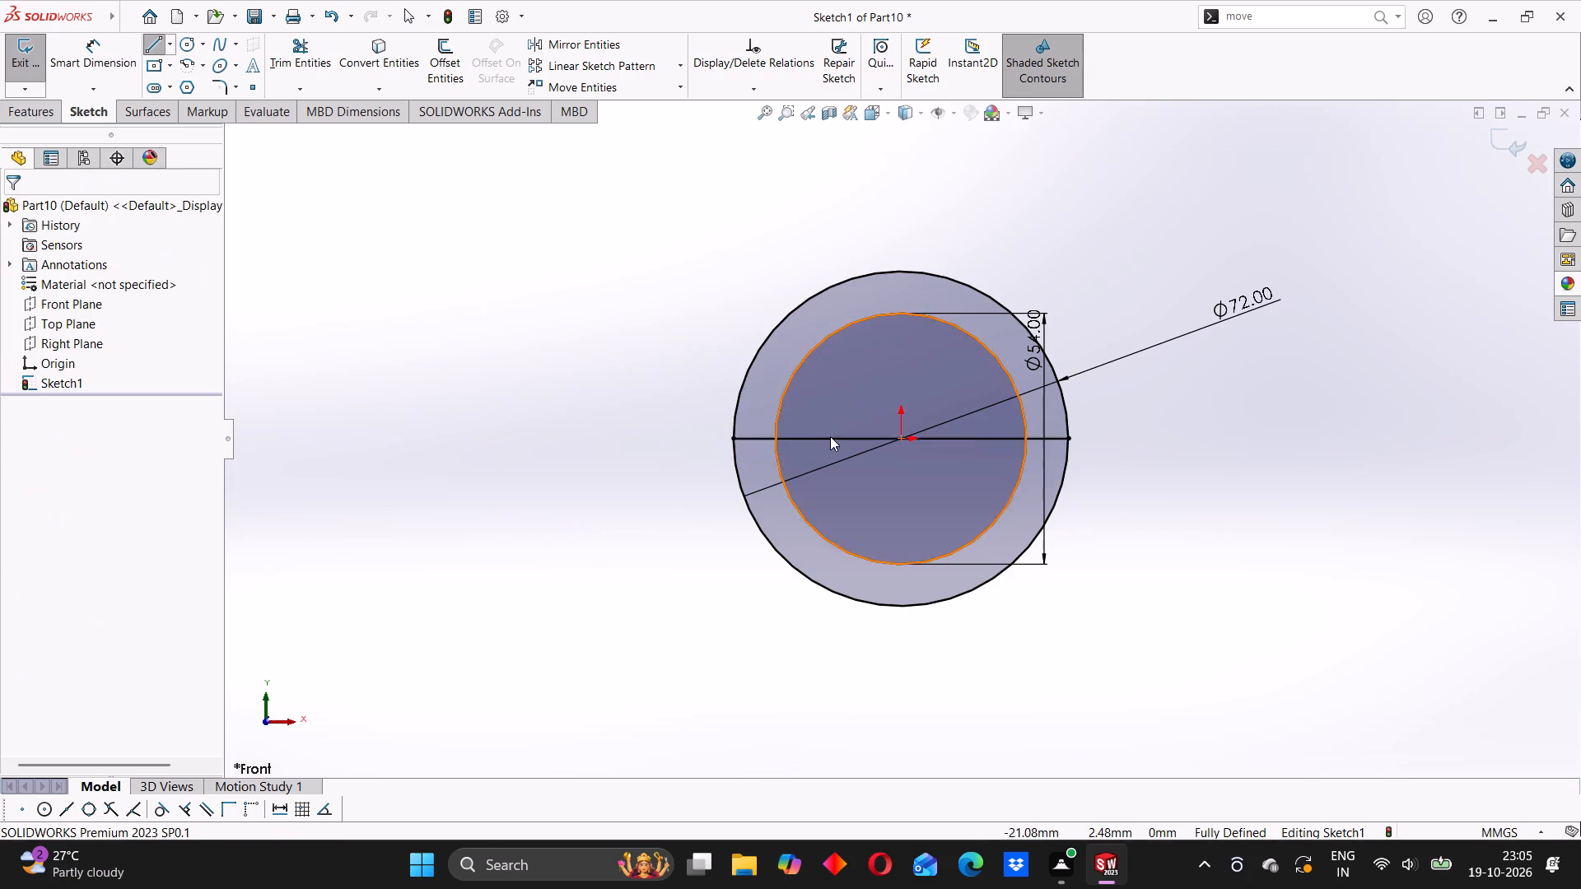
Trim away the lower halves of both circles and the line segment inside the inner circle, leaving a closed half-ring profile.
click(338, 62)
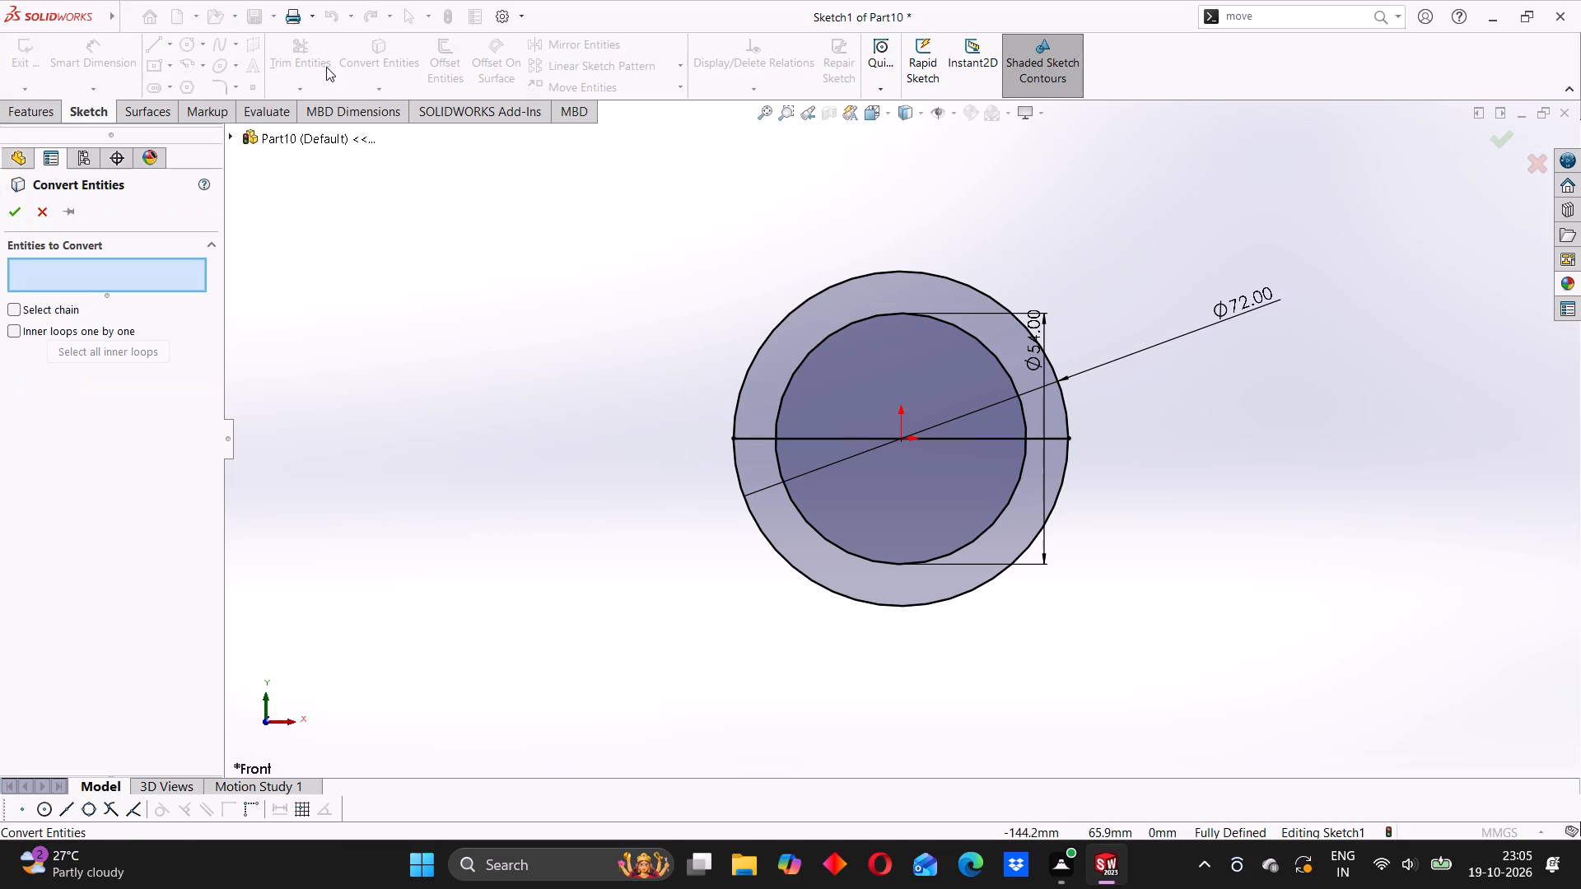
click(37, 217)
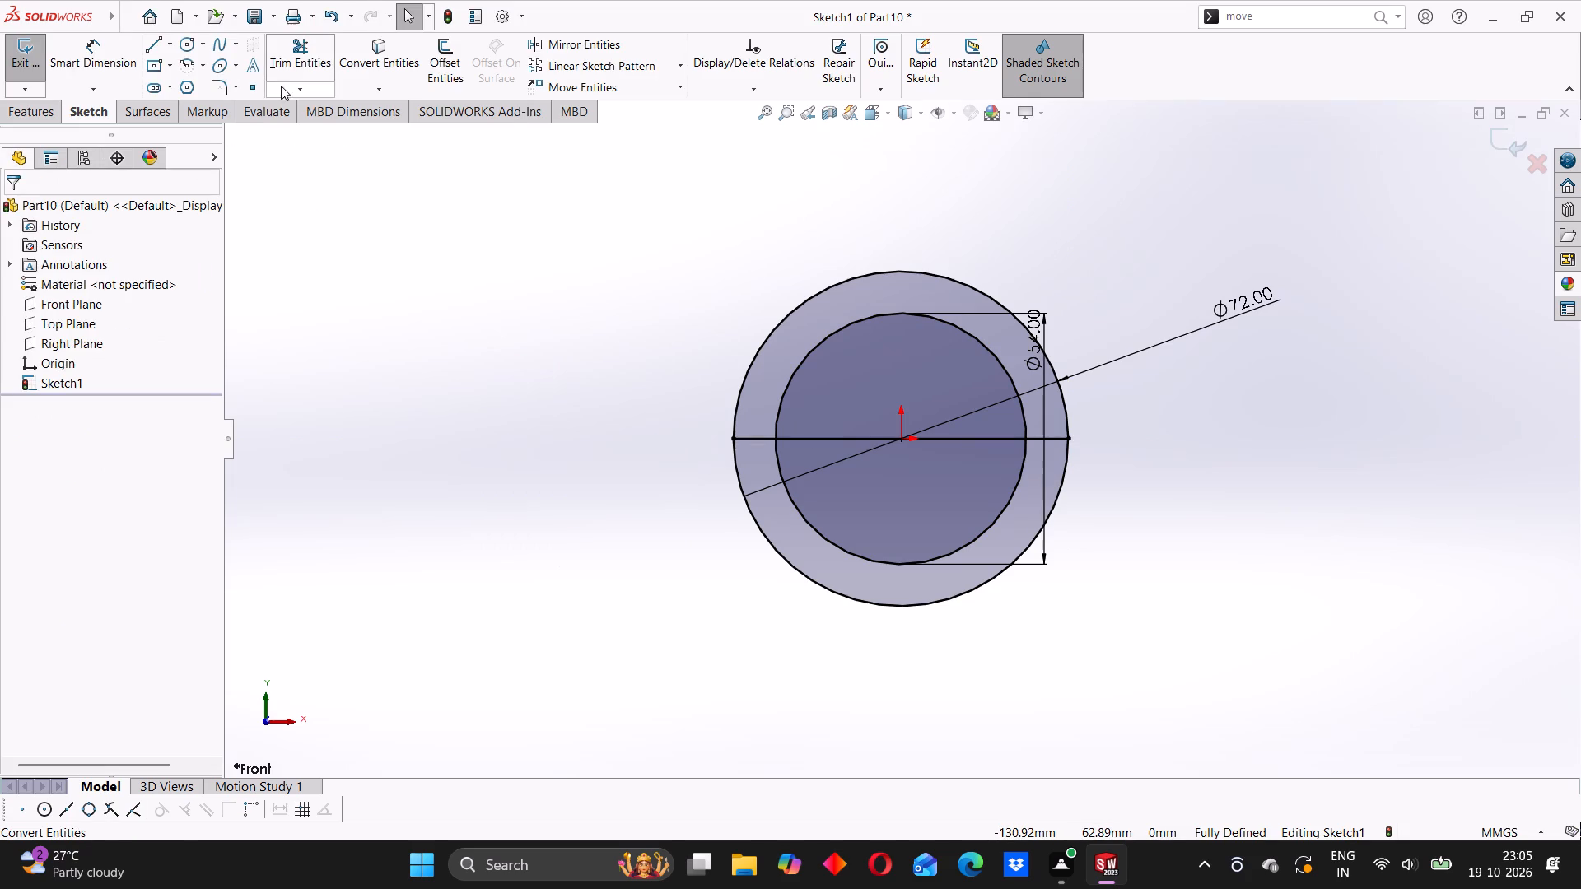
click(281, 74)
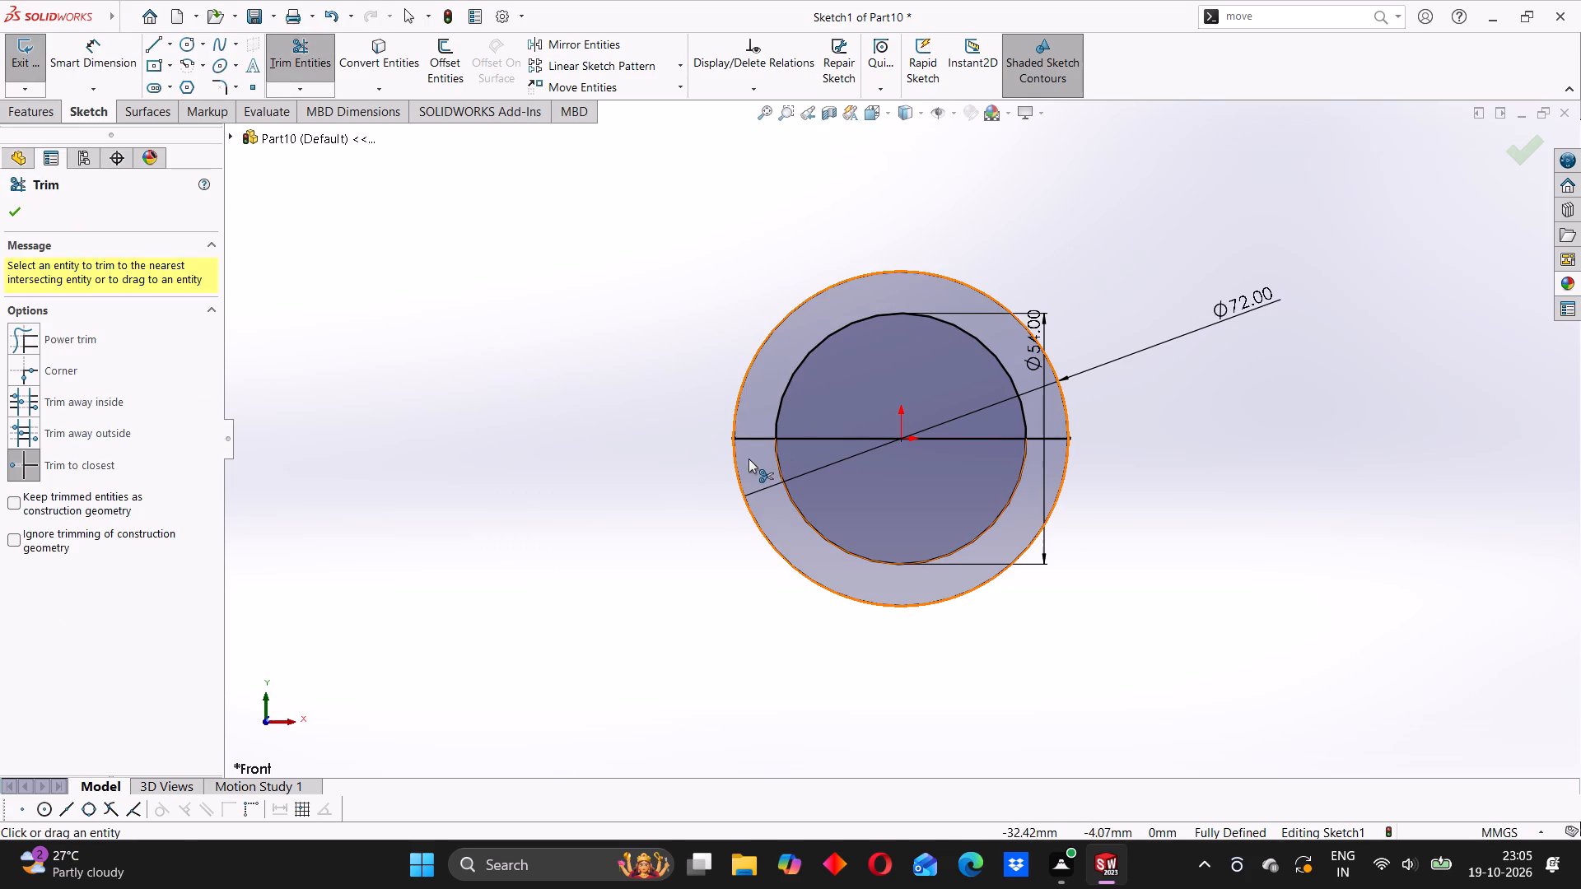
click(736, 461)
click(781, 465)
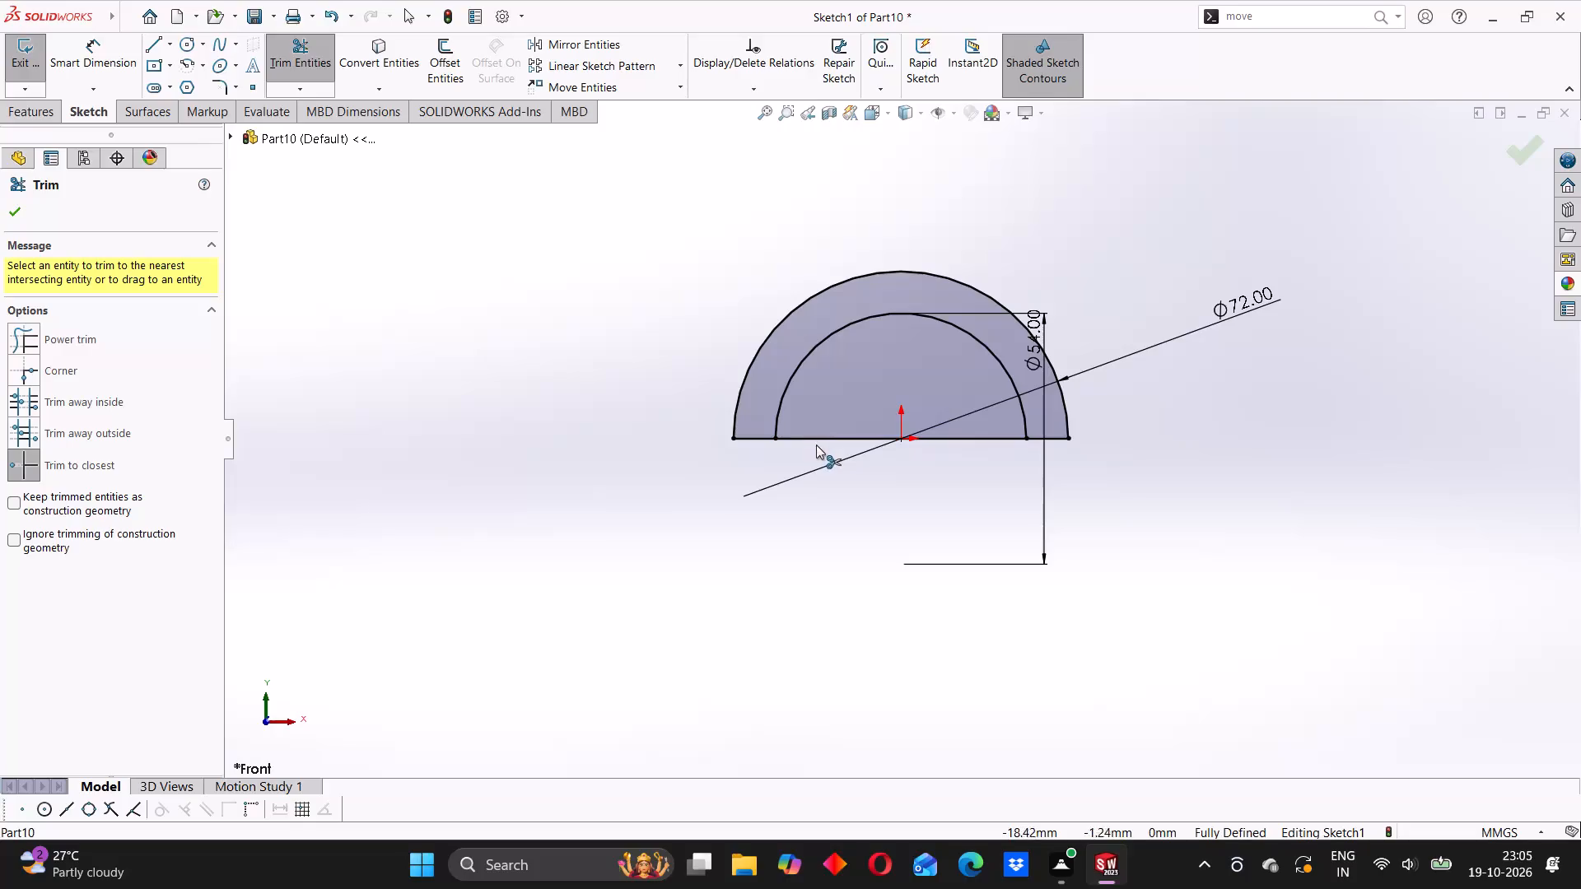
click(818, 442)
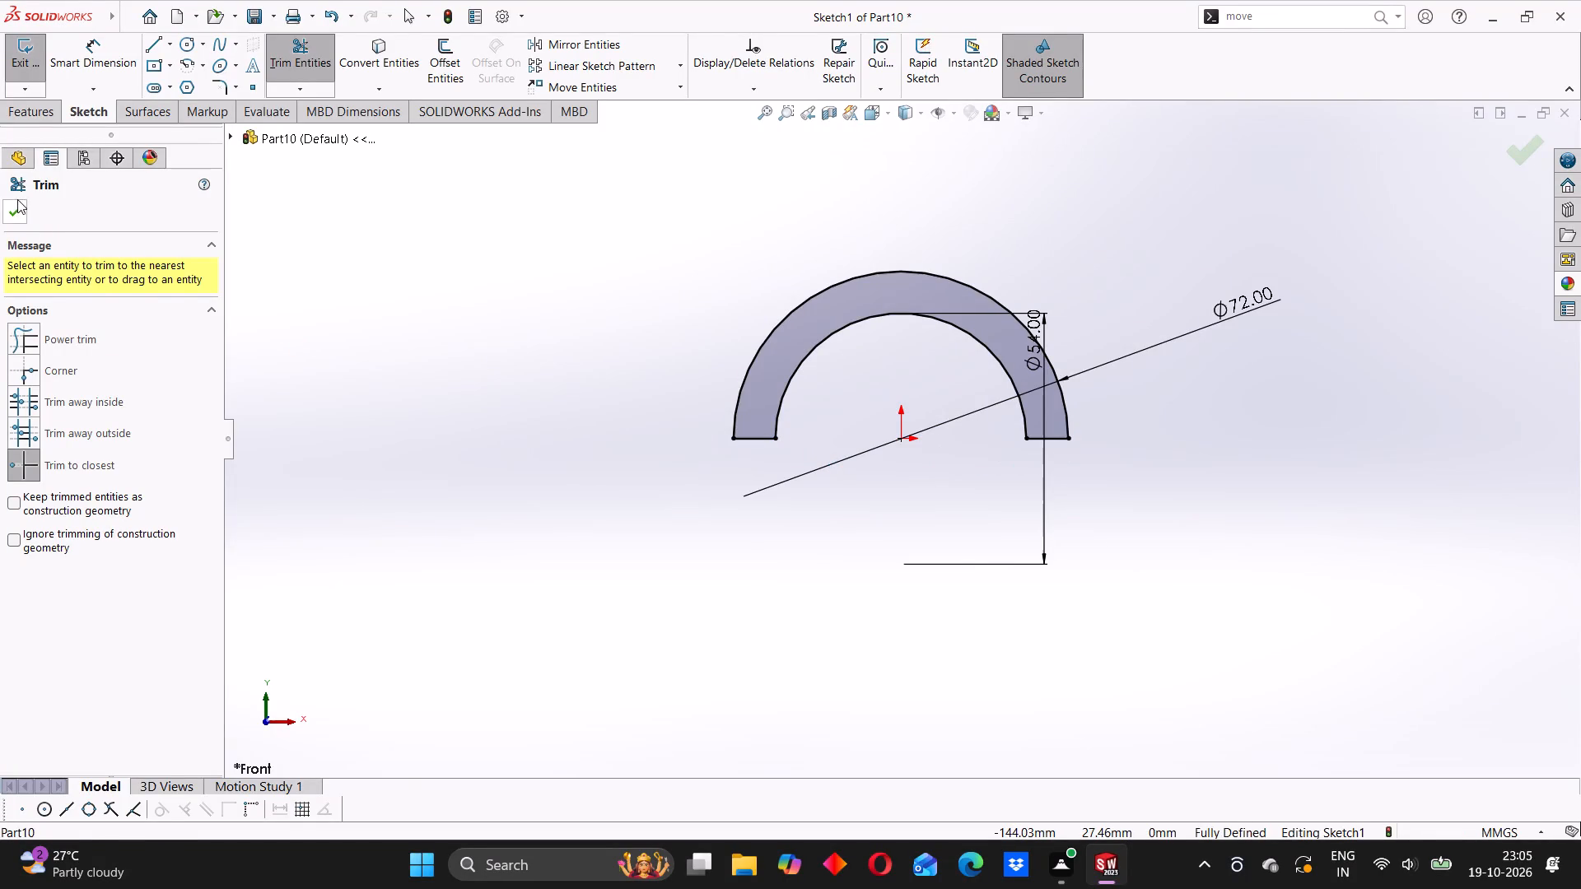
click(17, 199)
Extrude the half-ring profile 38 mm with the Mid Plane end condition.
click(45, 119)
click(44, 69)
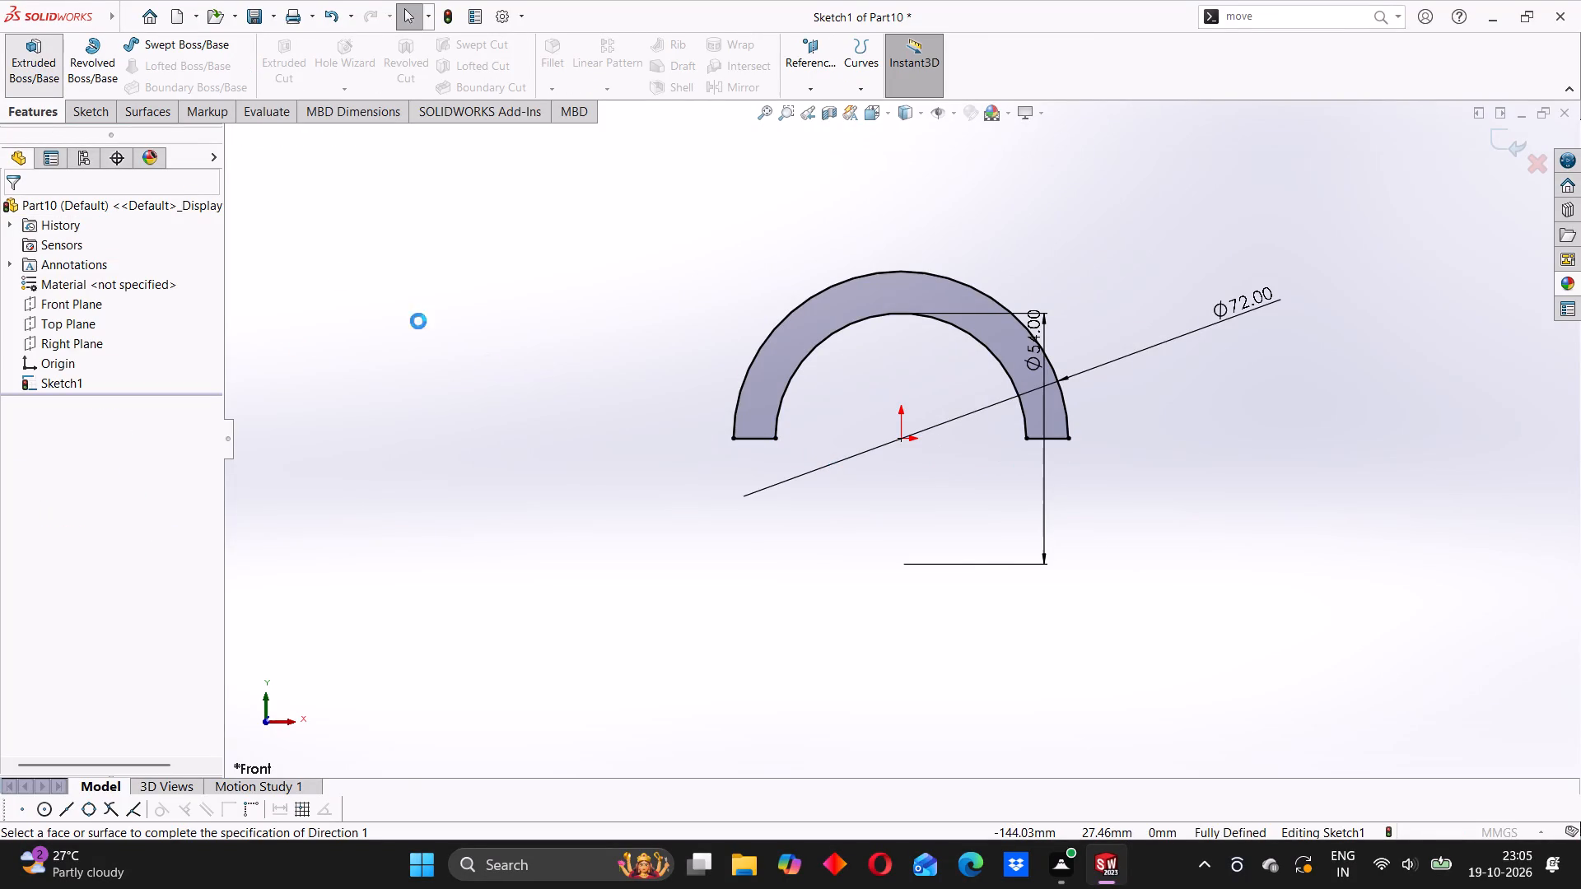
click(35, 327)
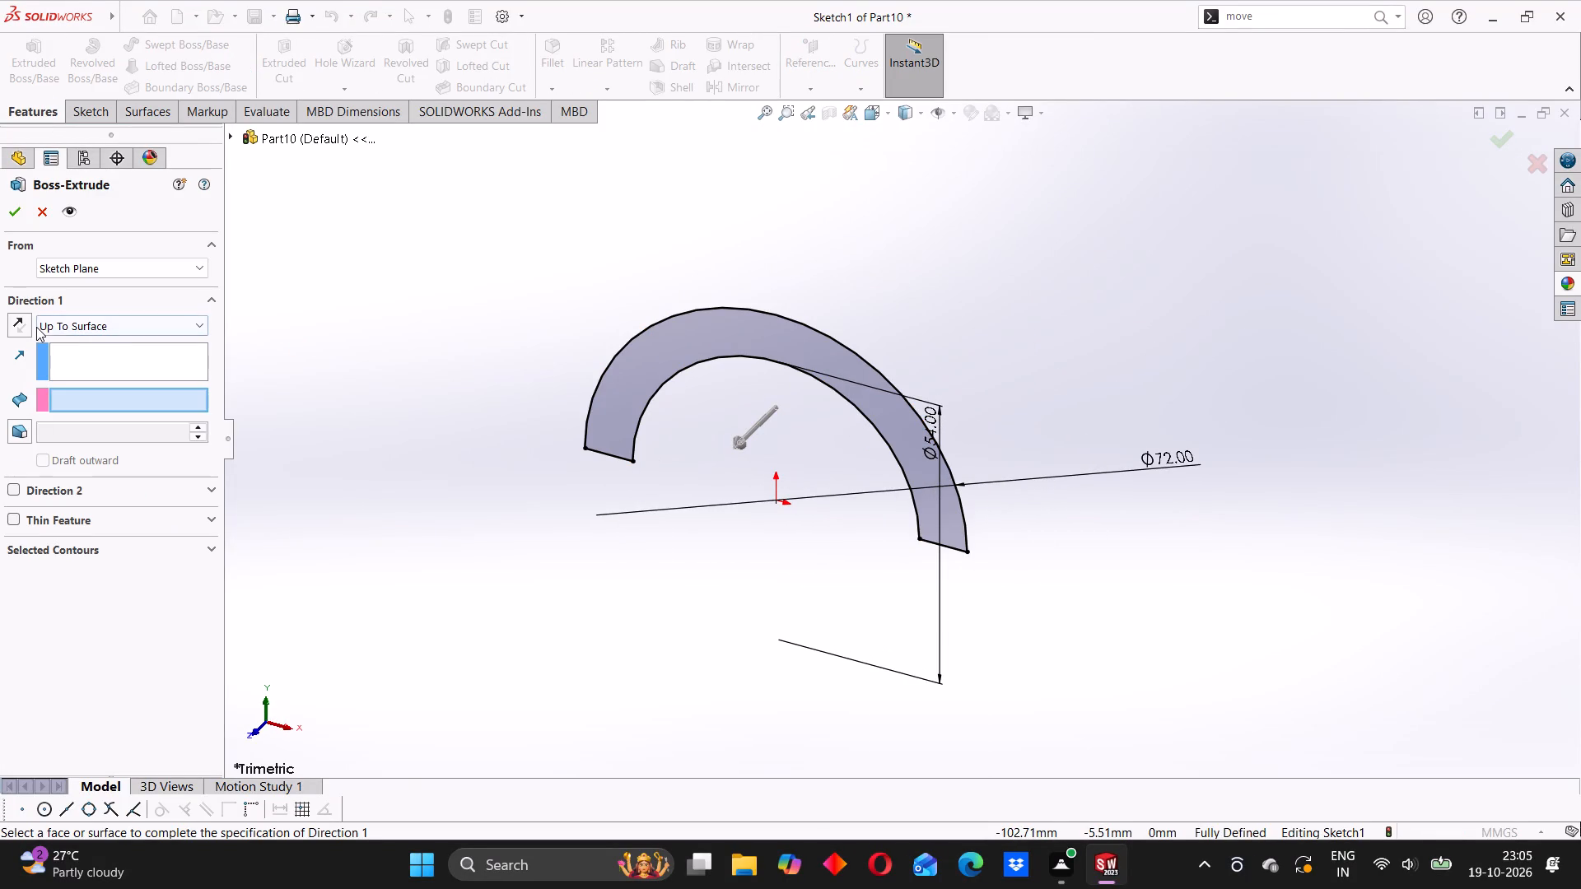
click(119, 327)
click(78, 416)
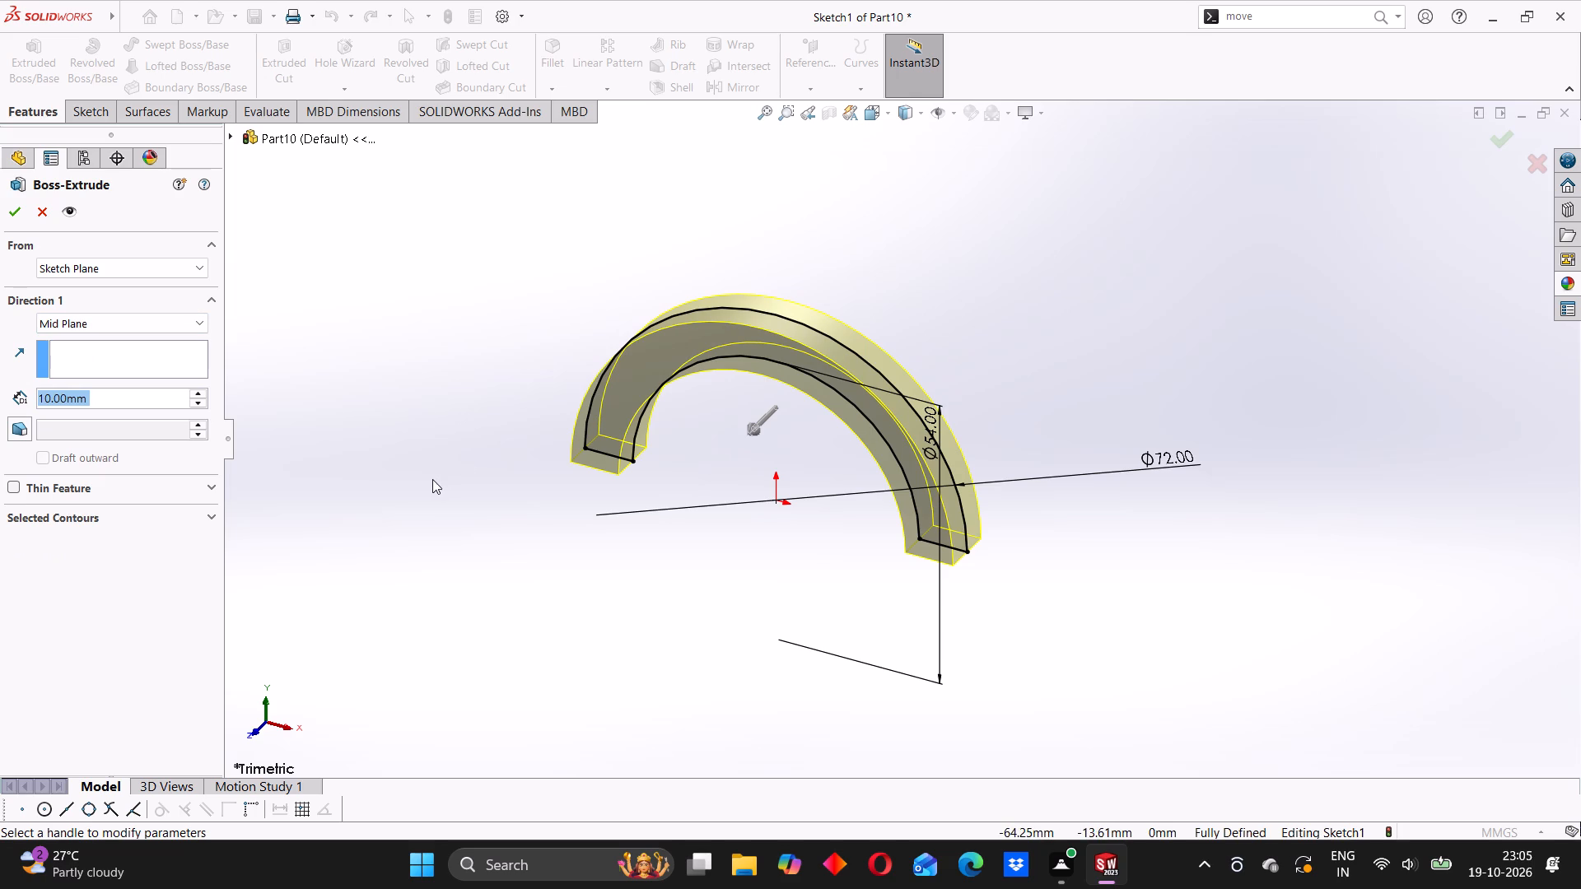
text(38)
key(Return)
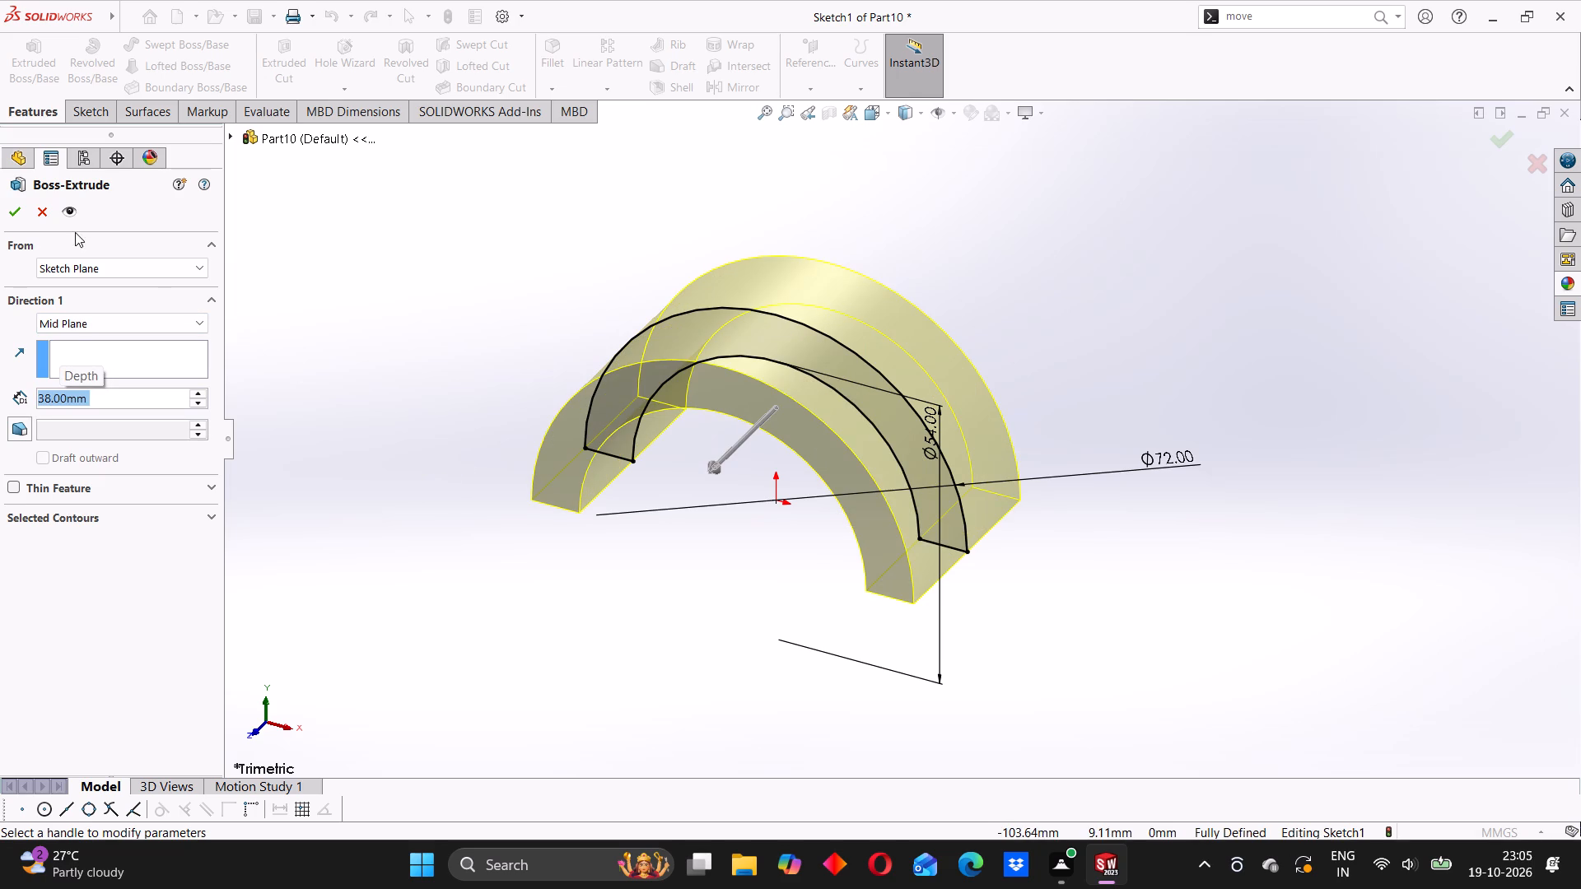
click(6, 207)
middle_drag(645, 566, 678, 550)
click(483, 463)
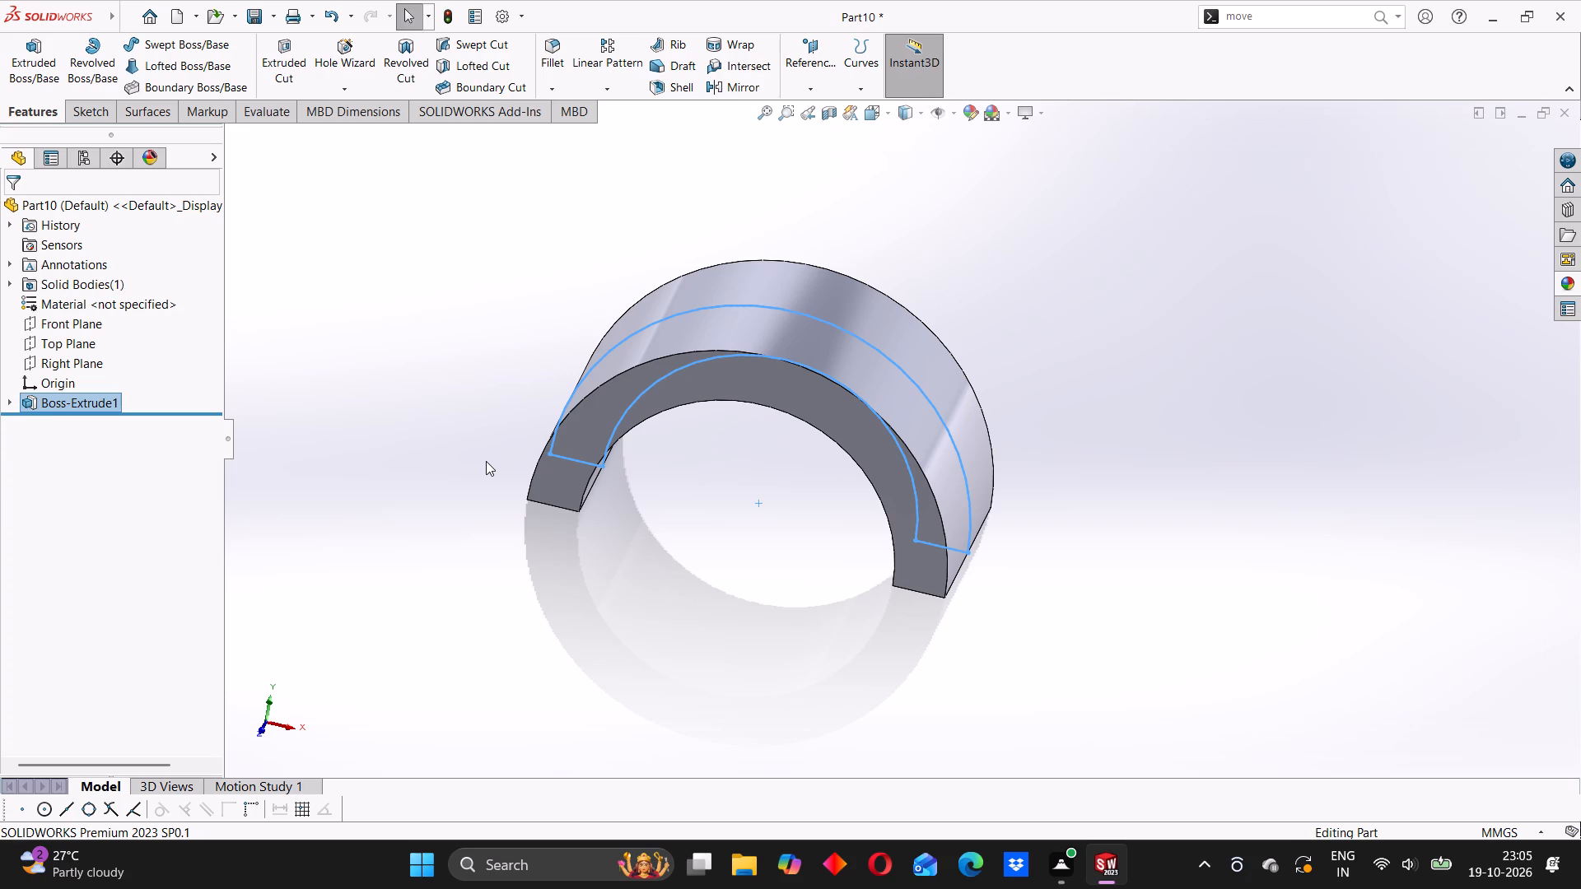
Create a reference plane offset 60 mm from the half ring's flat end face, flipped toward the arch side.
click(803, 87)
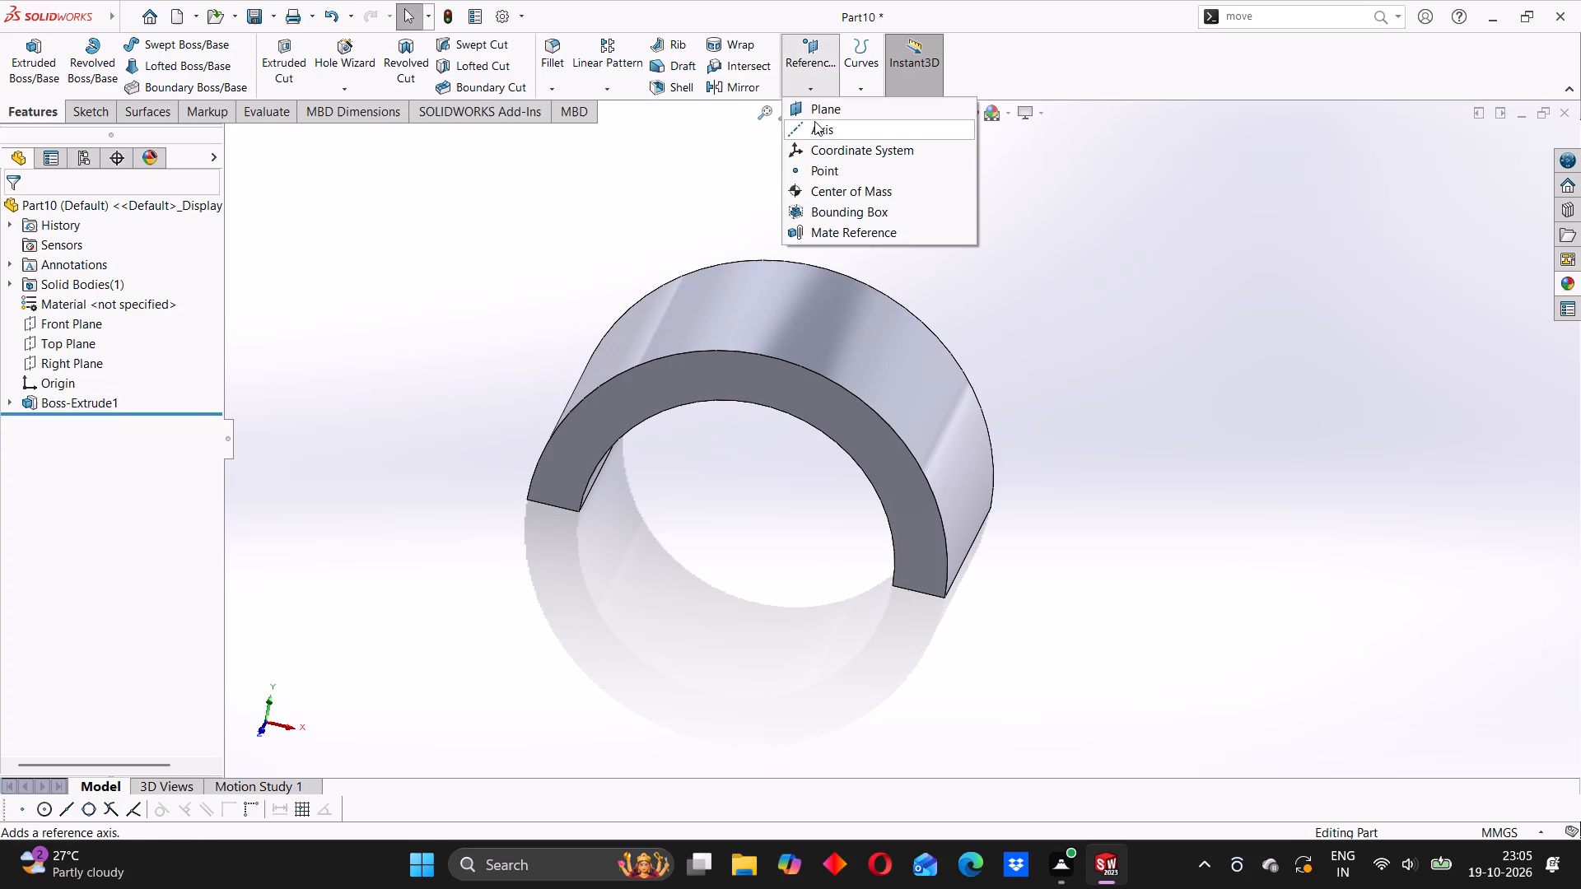
click(818, 105)
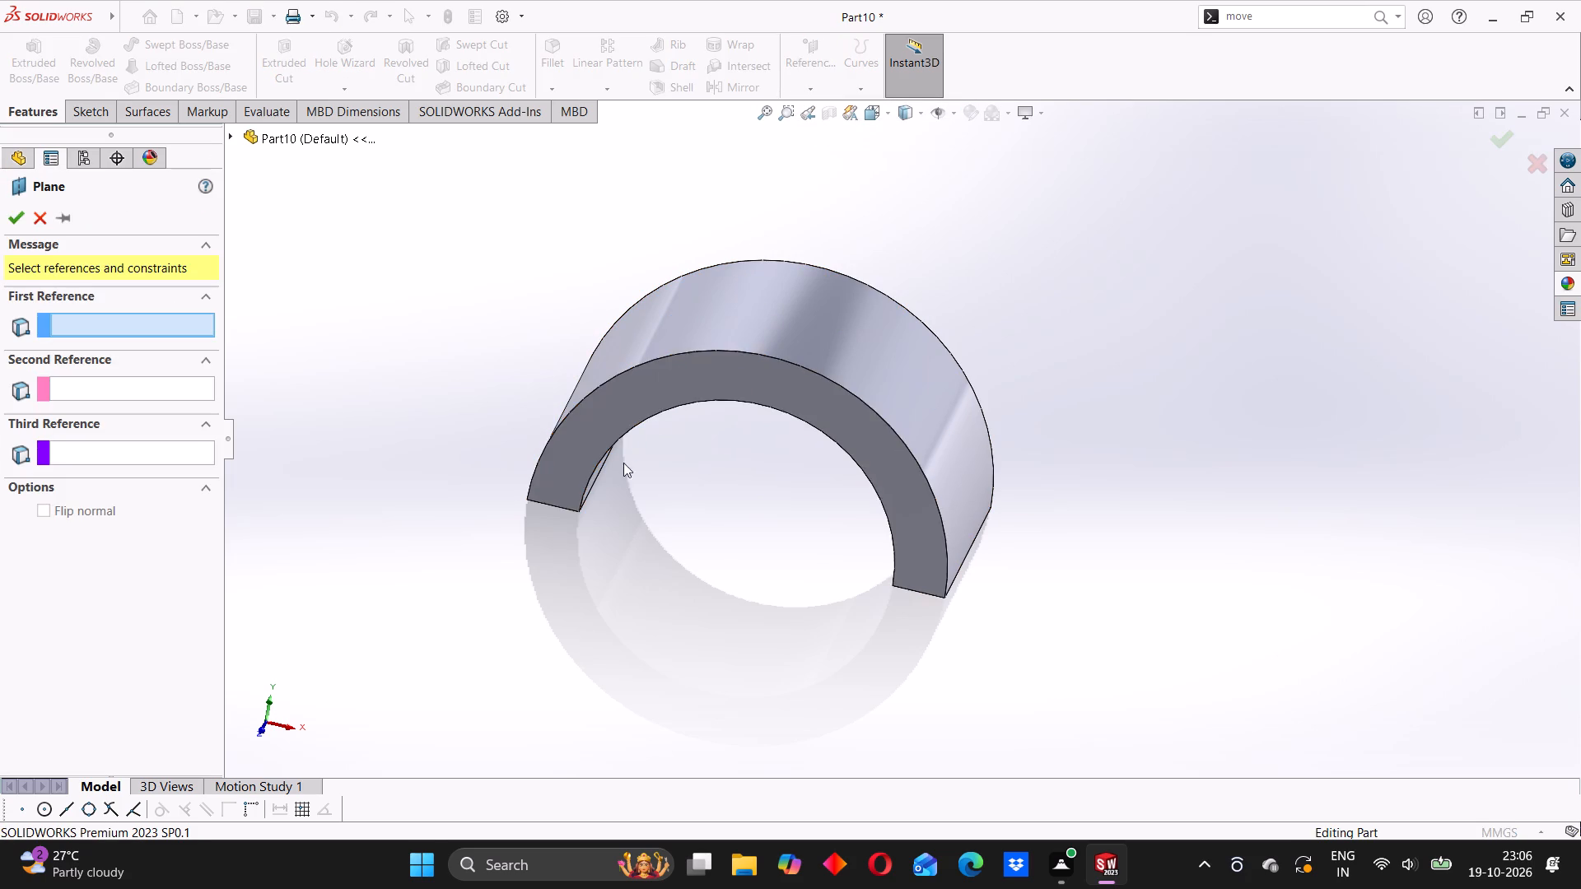
middle_drag(615, 480, 682, 384)
middle_drag(562, 475, 600, 417)
click(618, 426)
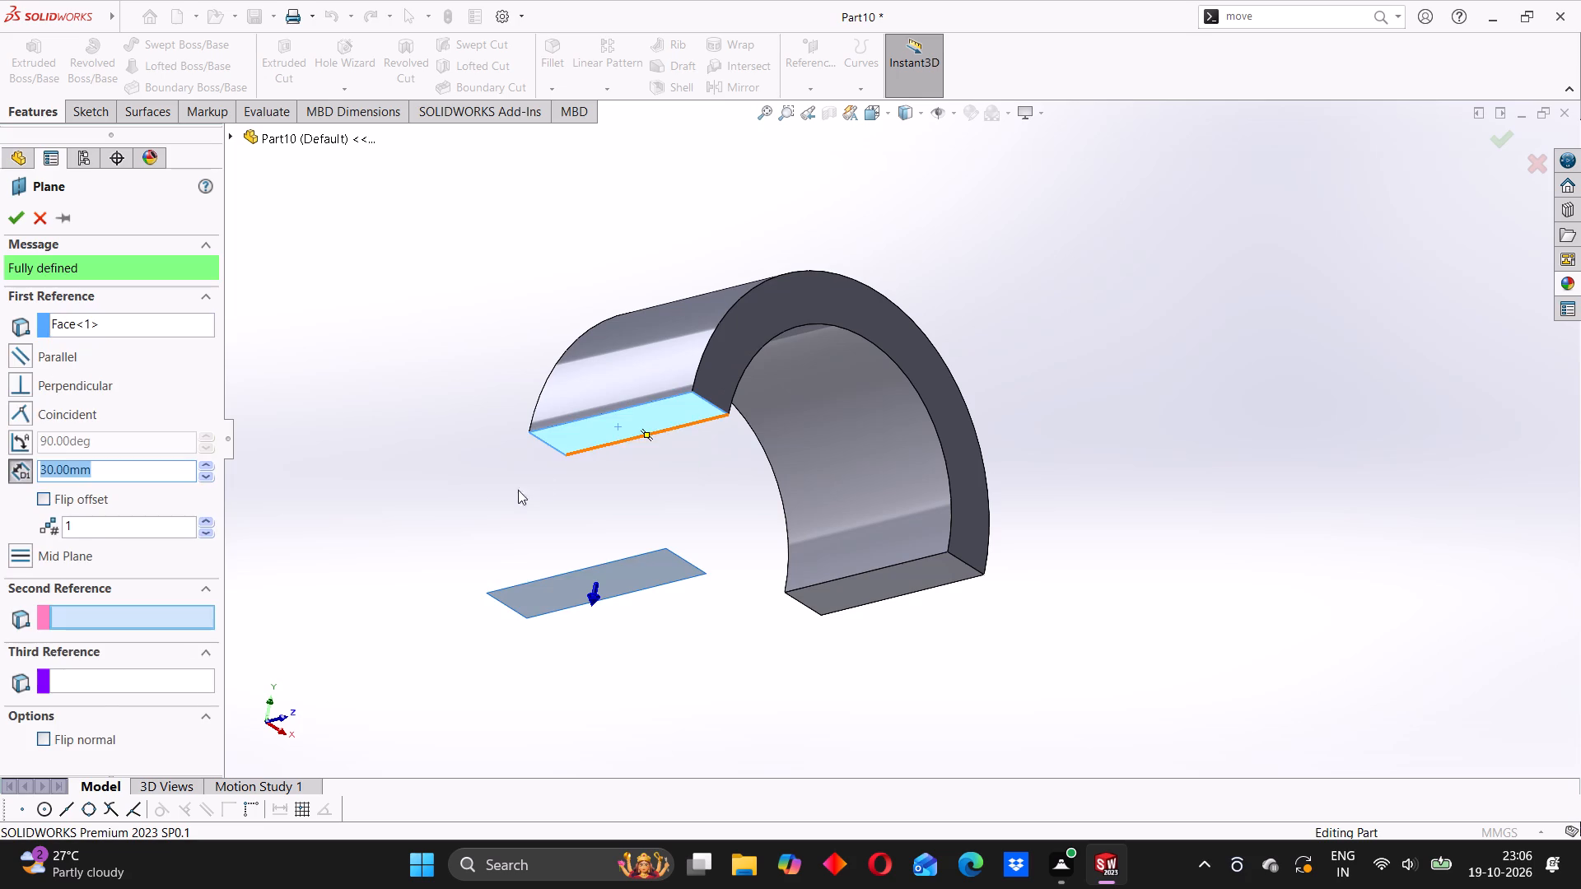
click(43, 501)
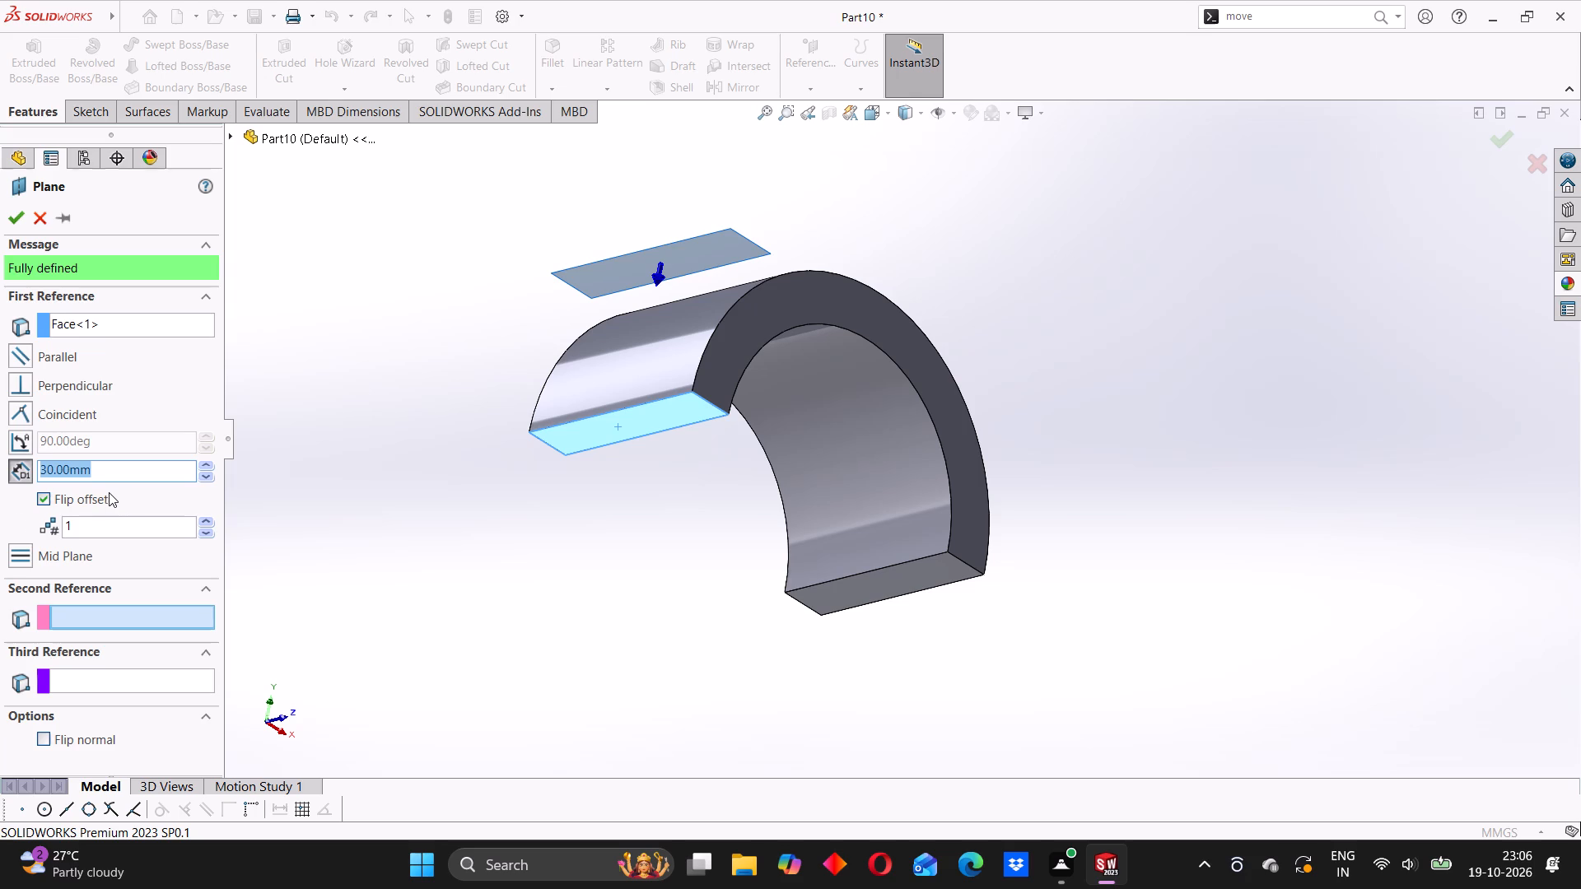
text(60)
key(Return)
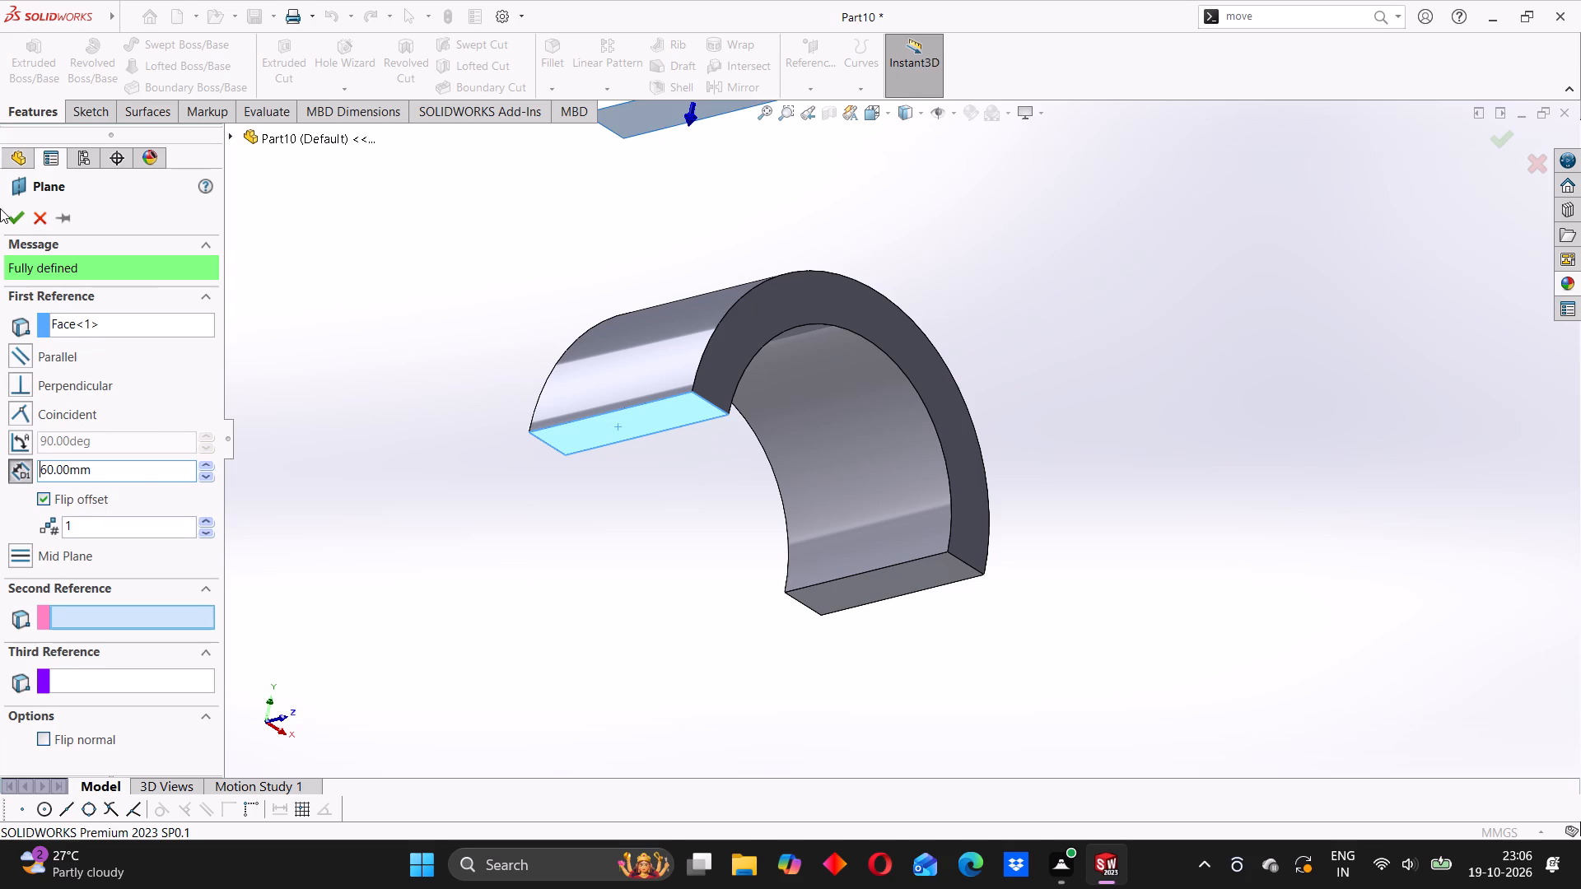
click(2, 211)
click(9, 216)
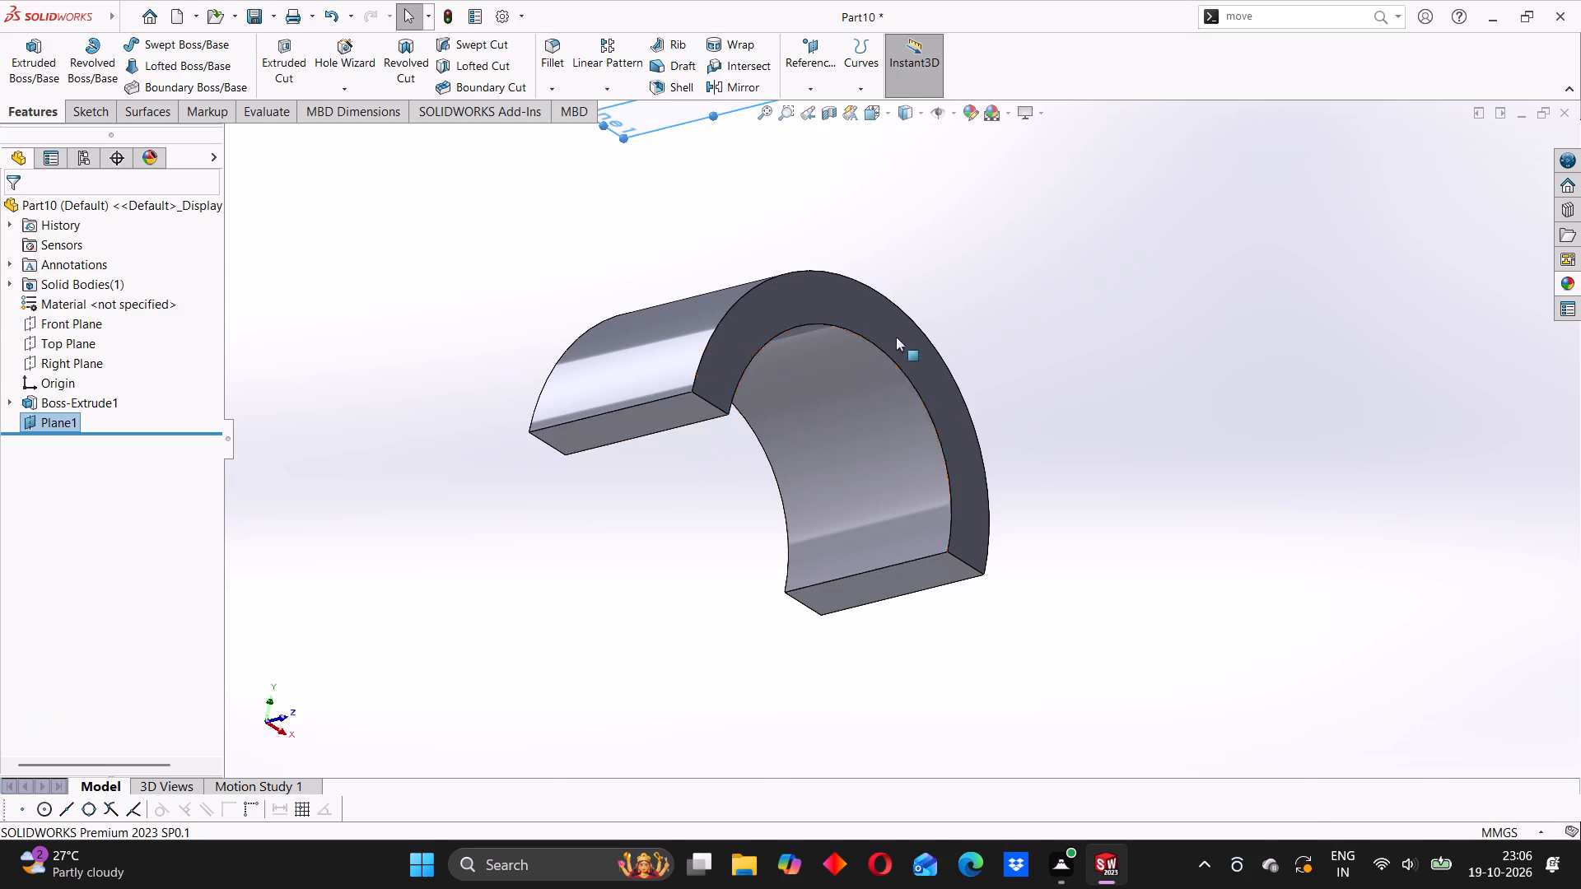
On the new offset plane, sketch a horizontal centerline about 72 mm long through the origin, spanning the half ring's width.
middle_drag(899, 335, 807, 384)
scroll(771, 403, up, 3)
scroll(897, 365, up, 1)
middle_drag(897, 365, 867, 374)
click(665, 358)
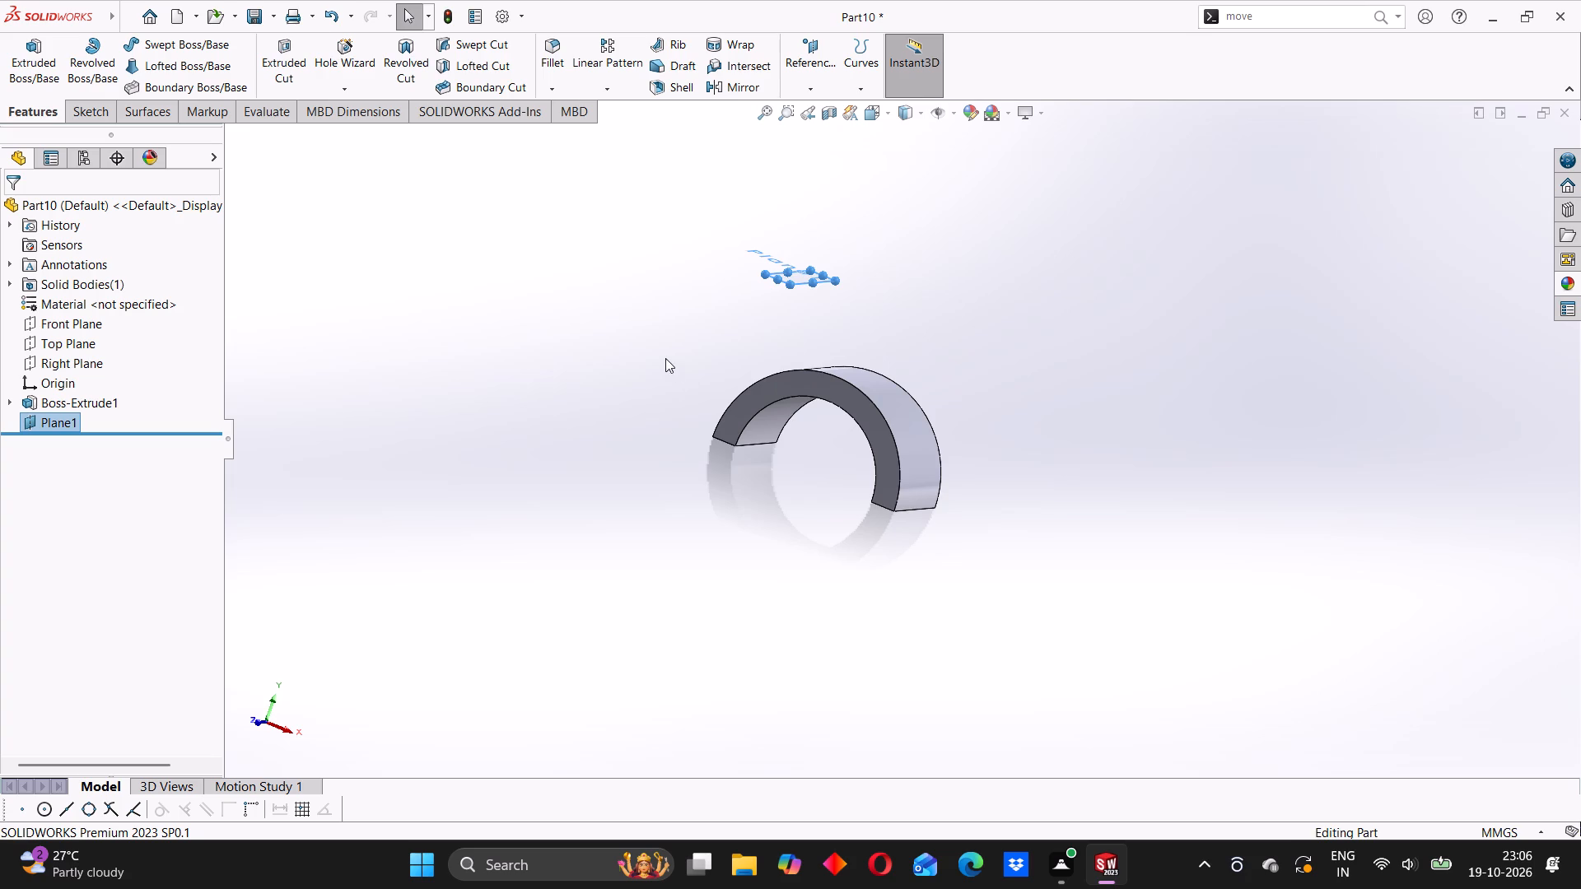
scroll(732, 351, down, 2)
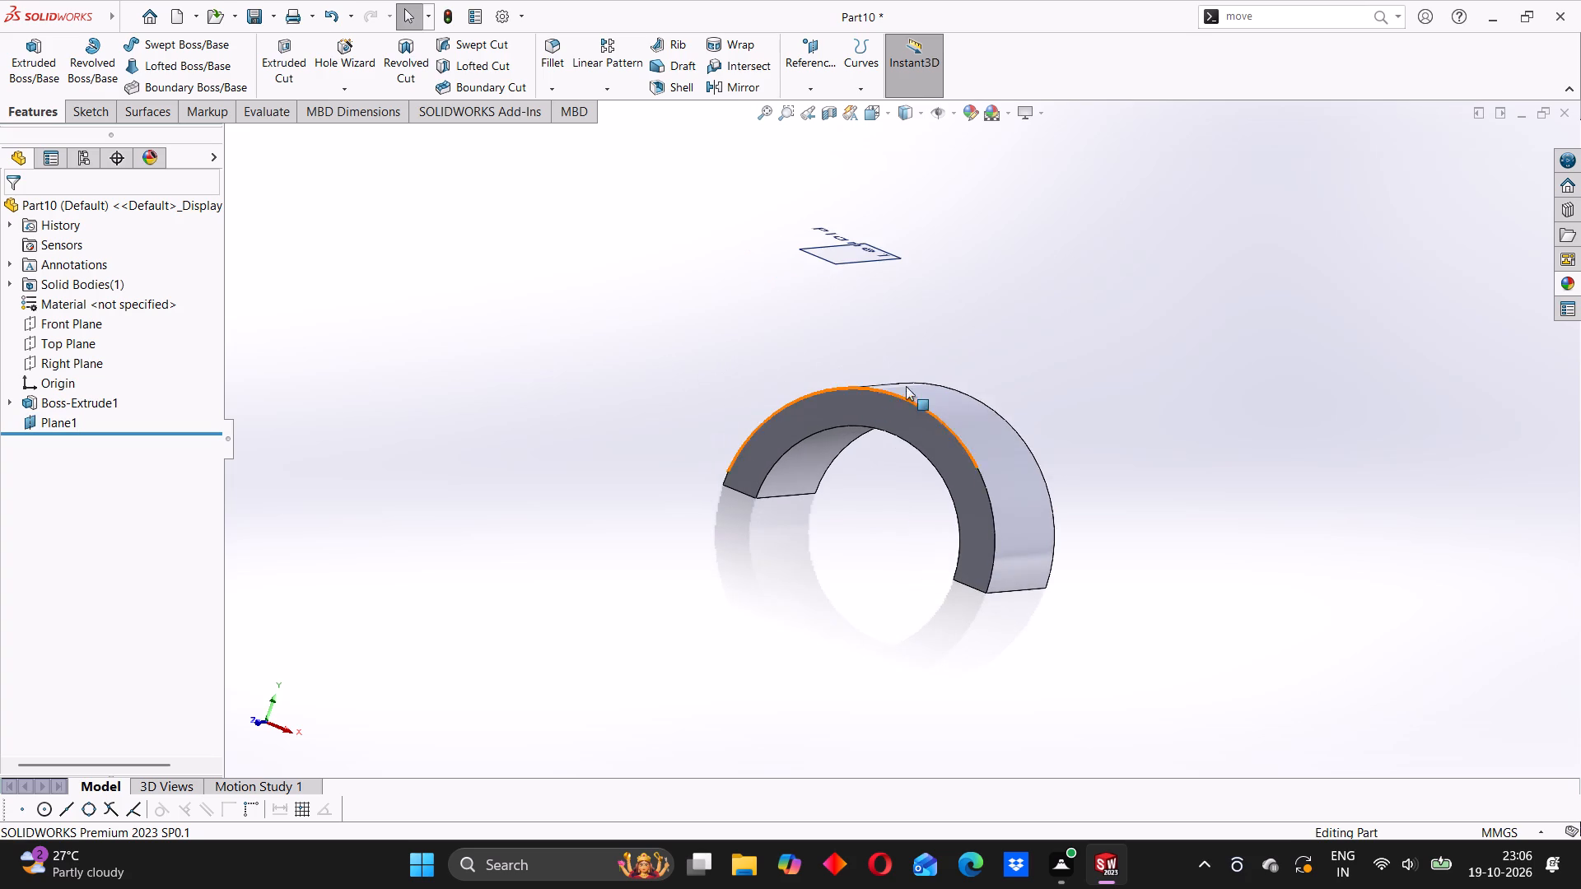
scroll(907, 331, up, 1)
scroll(864, 311, down, 1)
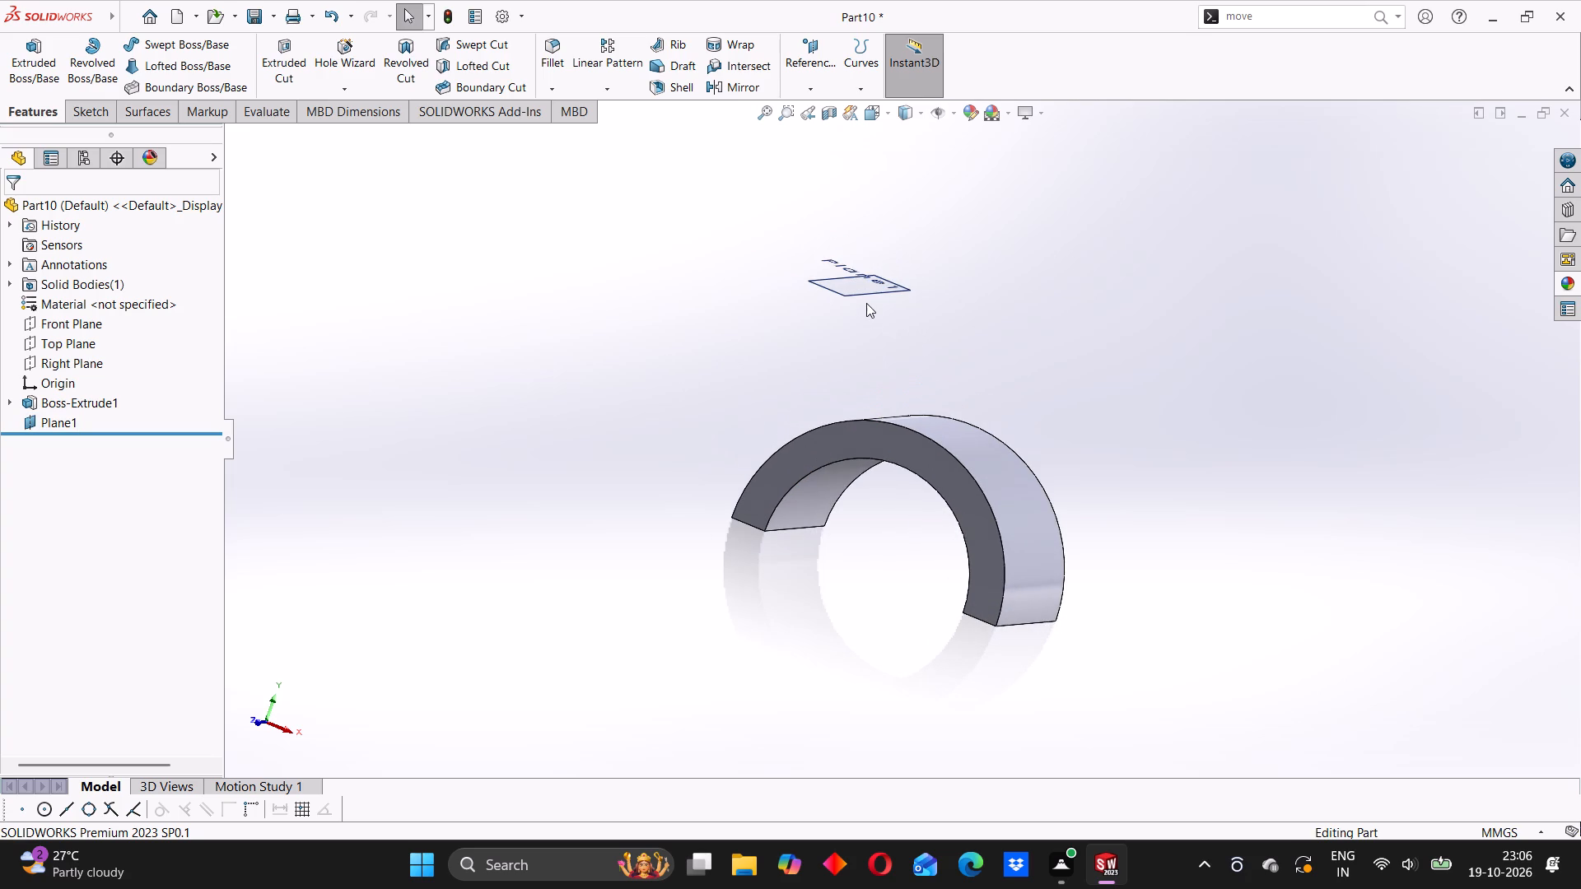
middle_drag(880, 288, 898, 365)
right_click(867, 277)
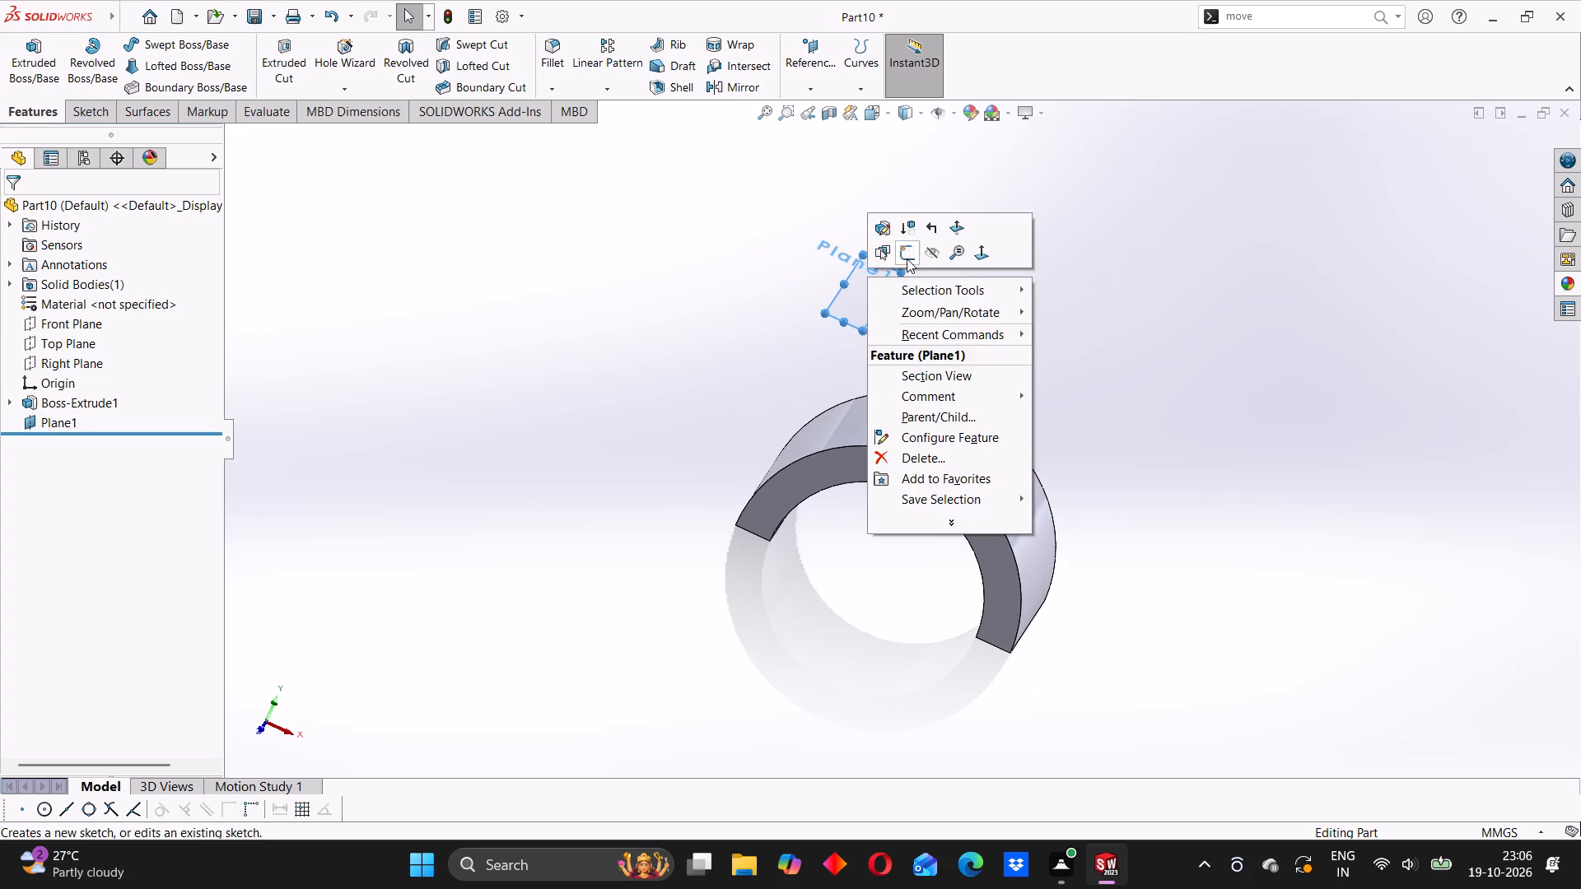
click(914, 251)
click(797, 217)
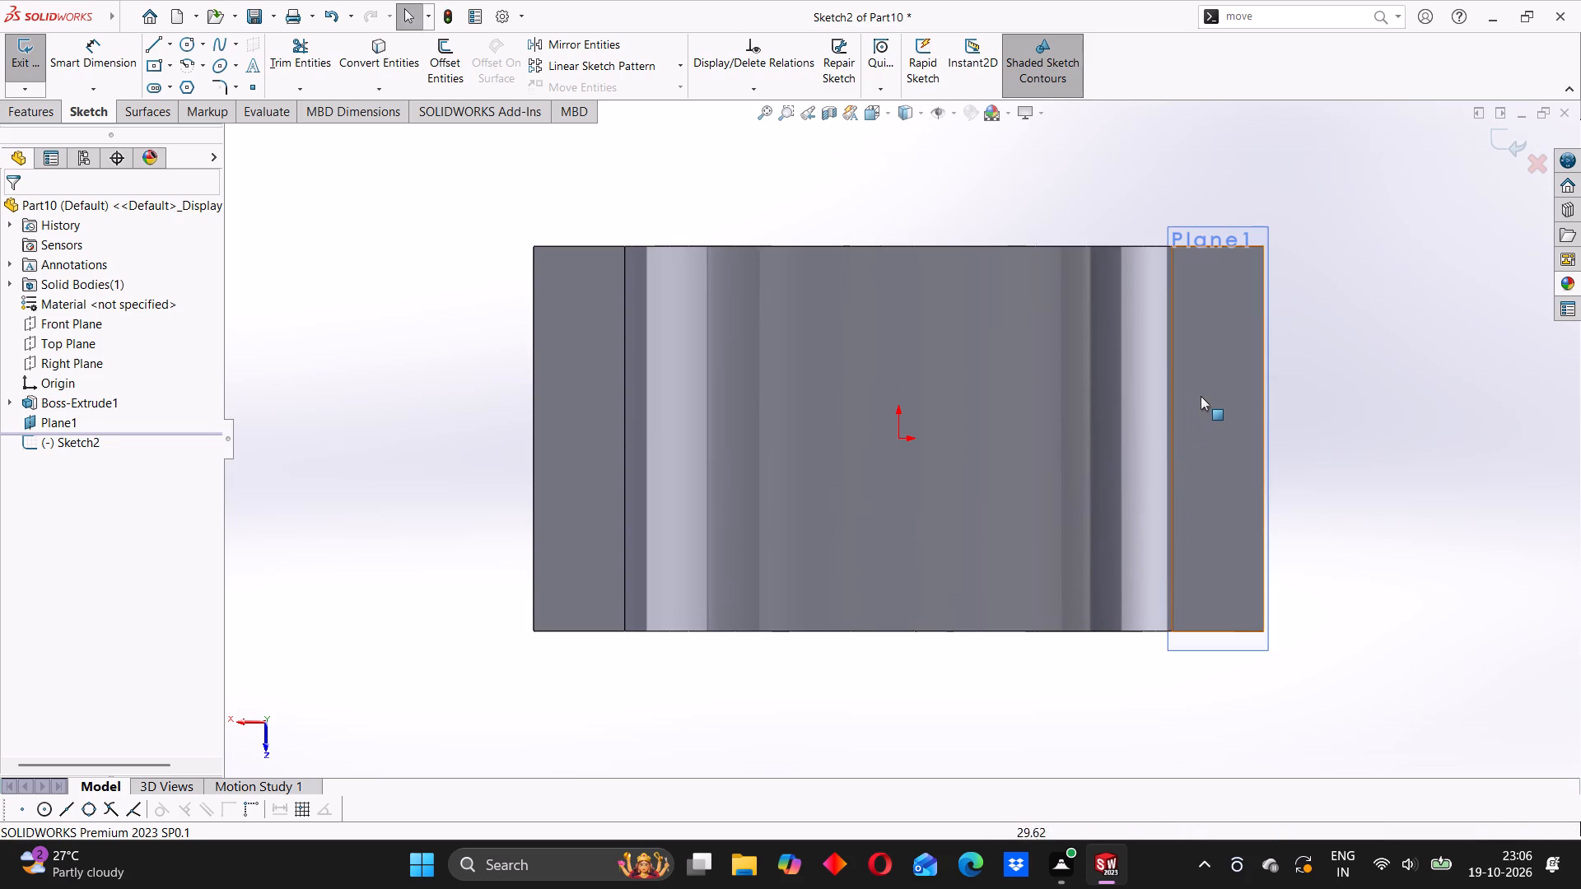
scroll(1201, 393, up, 2)
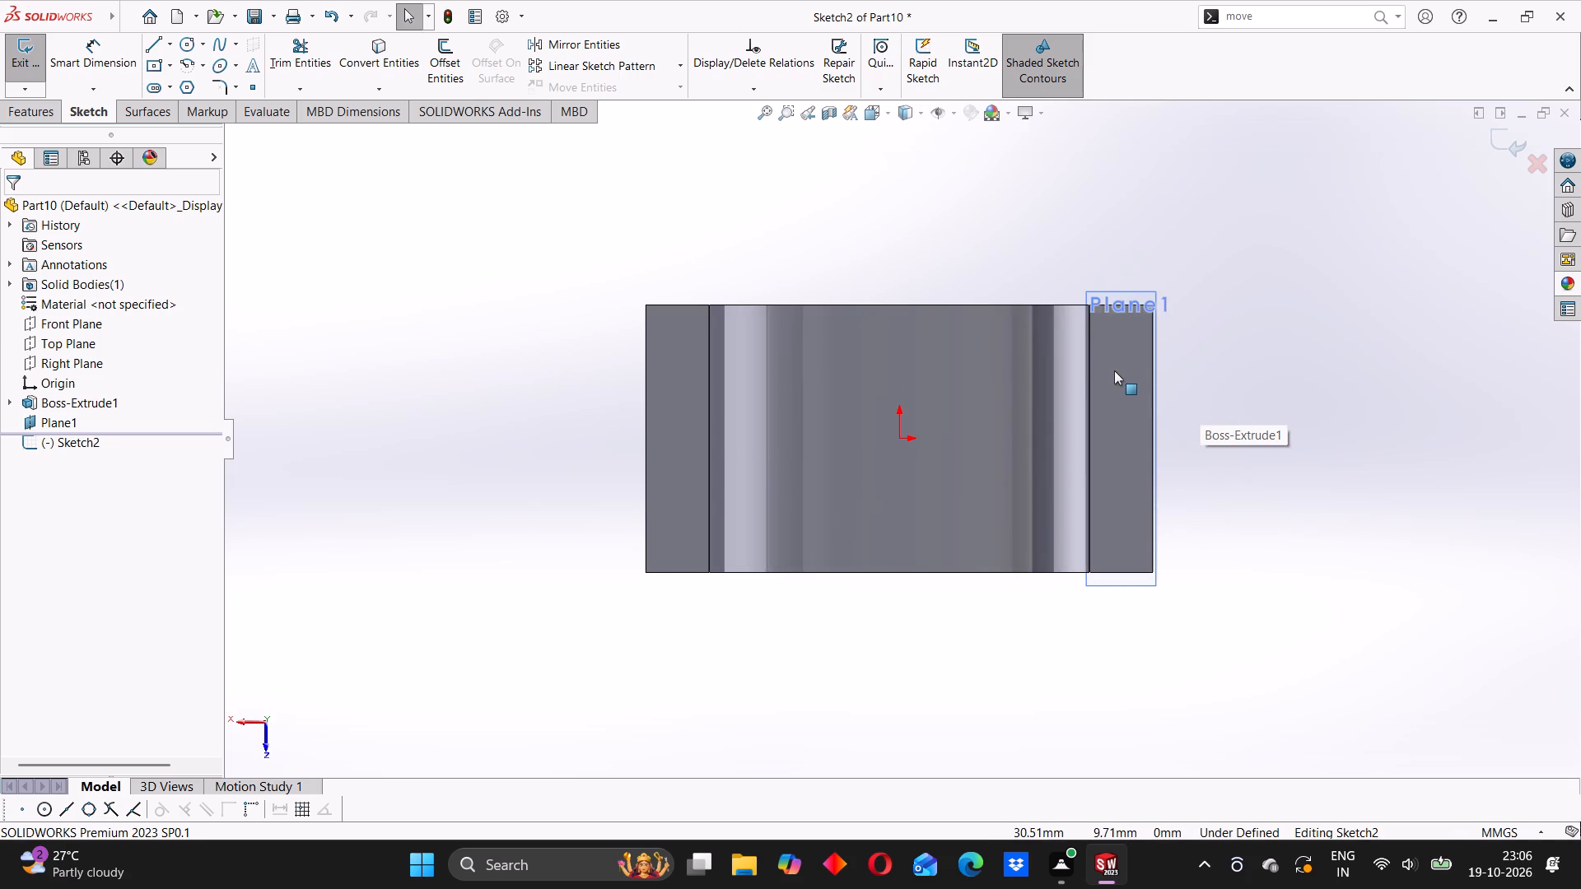
click(171, 48)
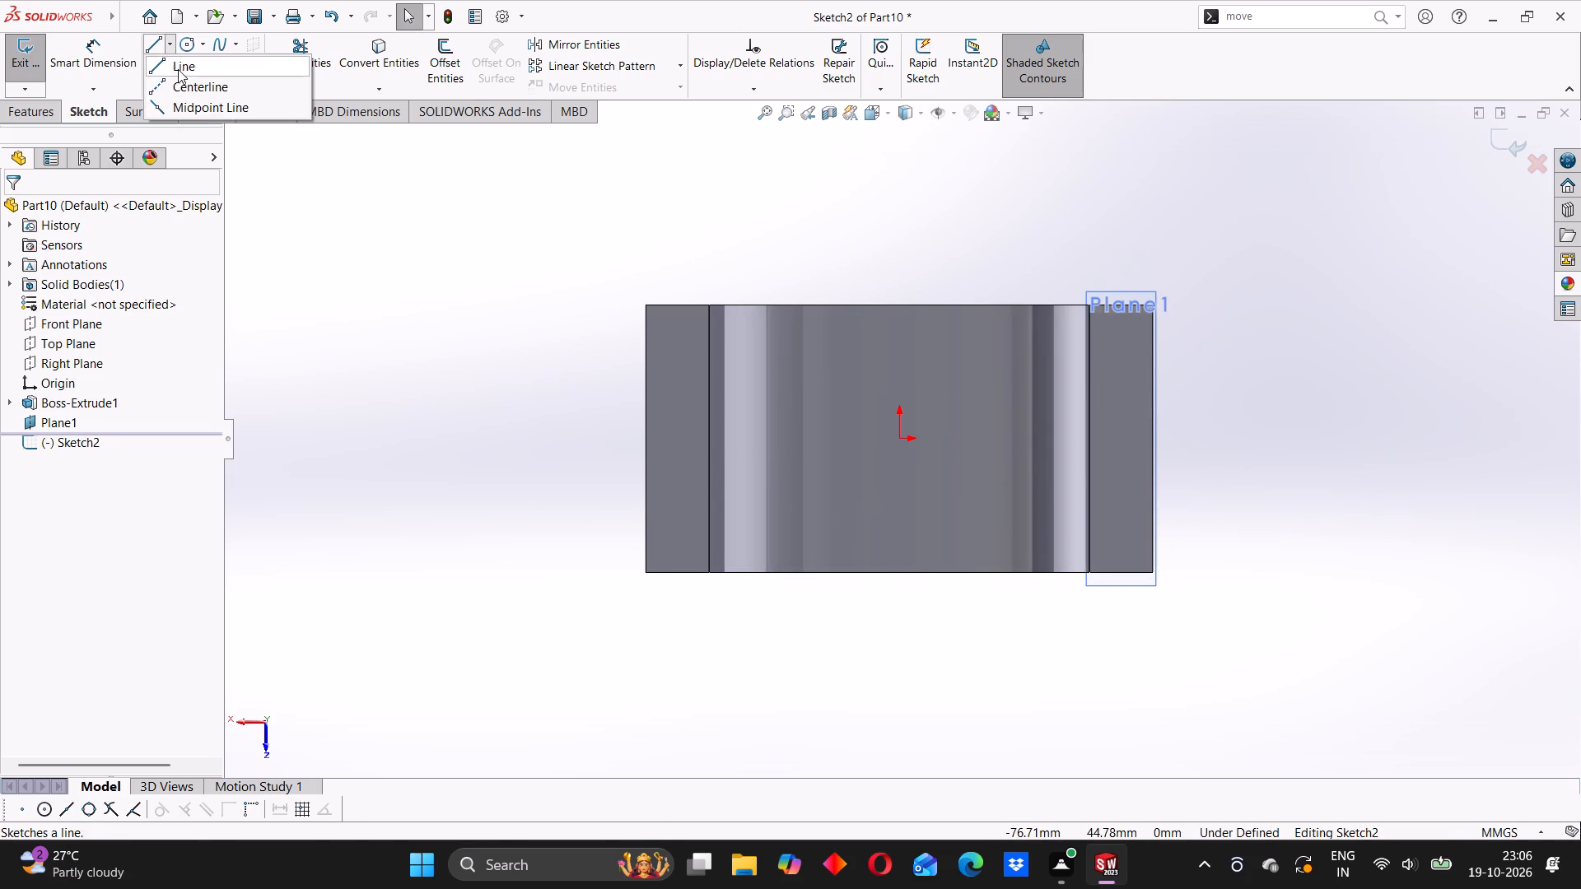
click(180, 90)
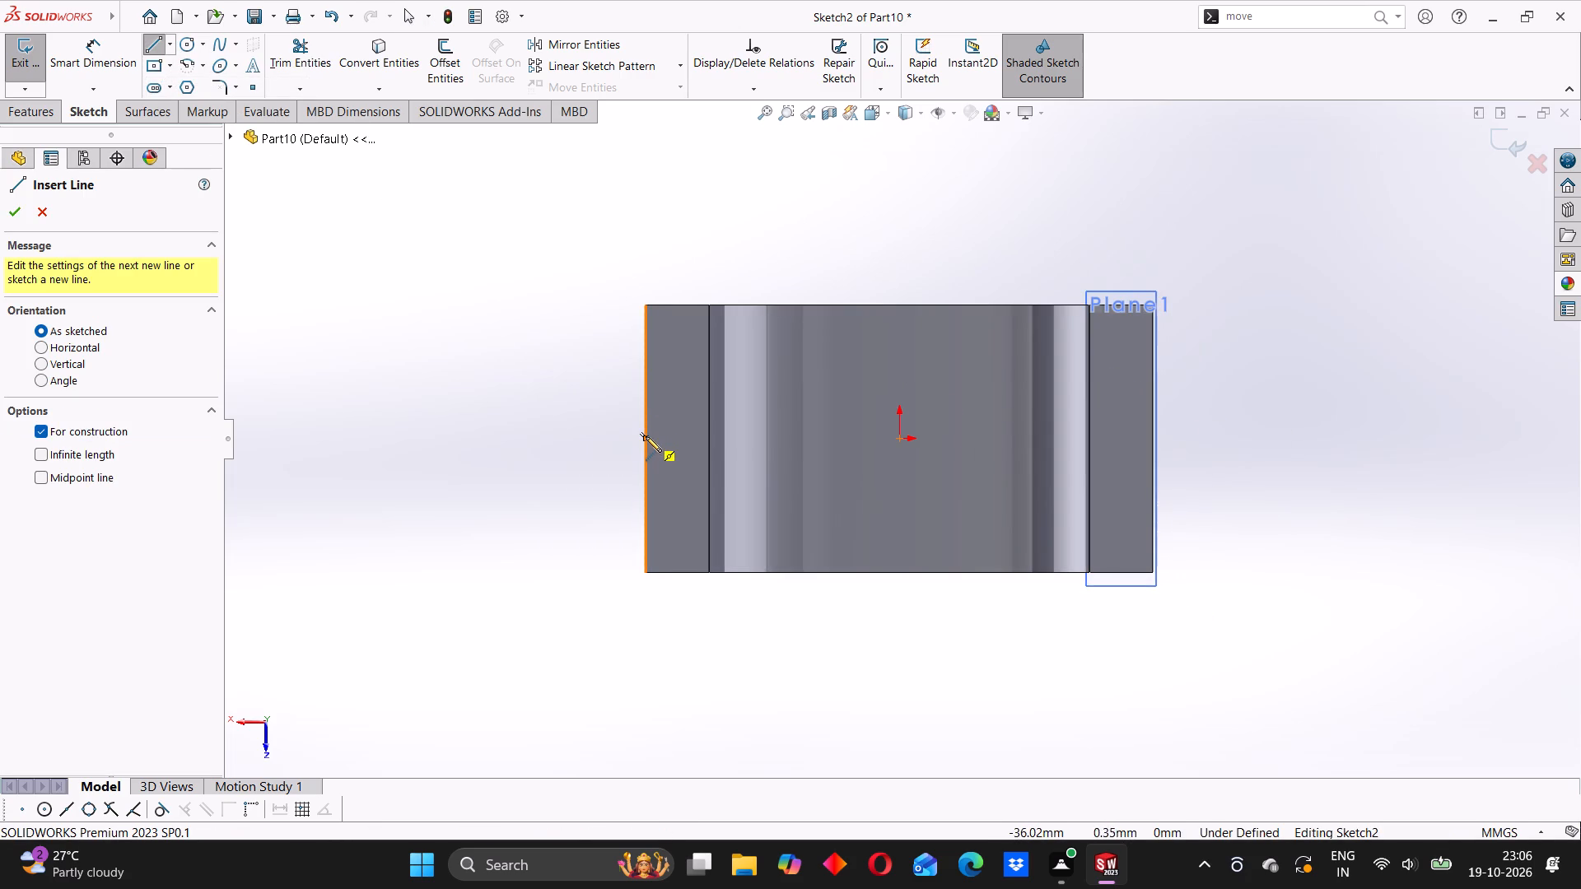
click(646, 440)
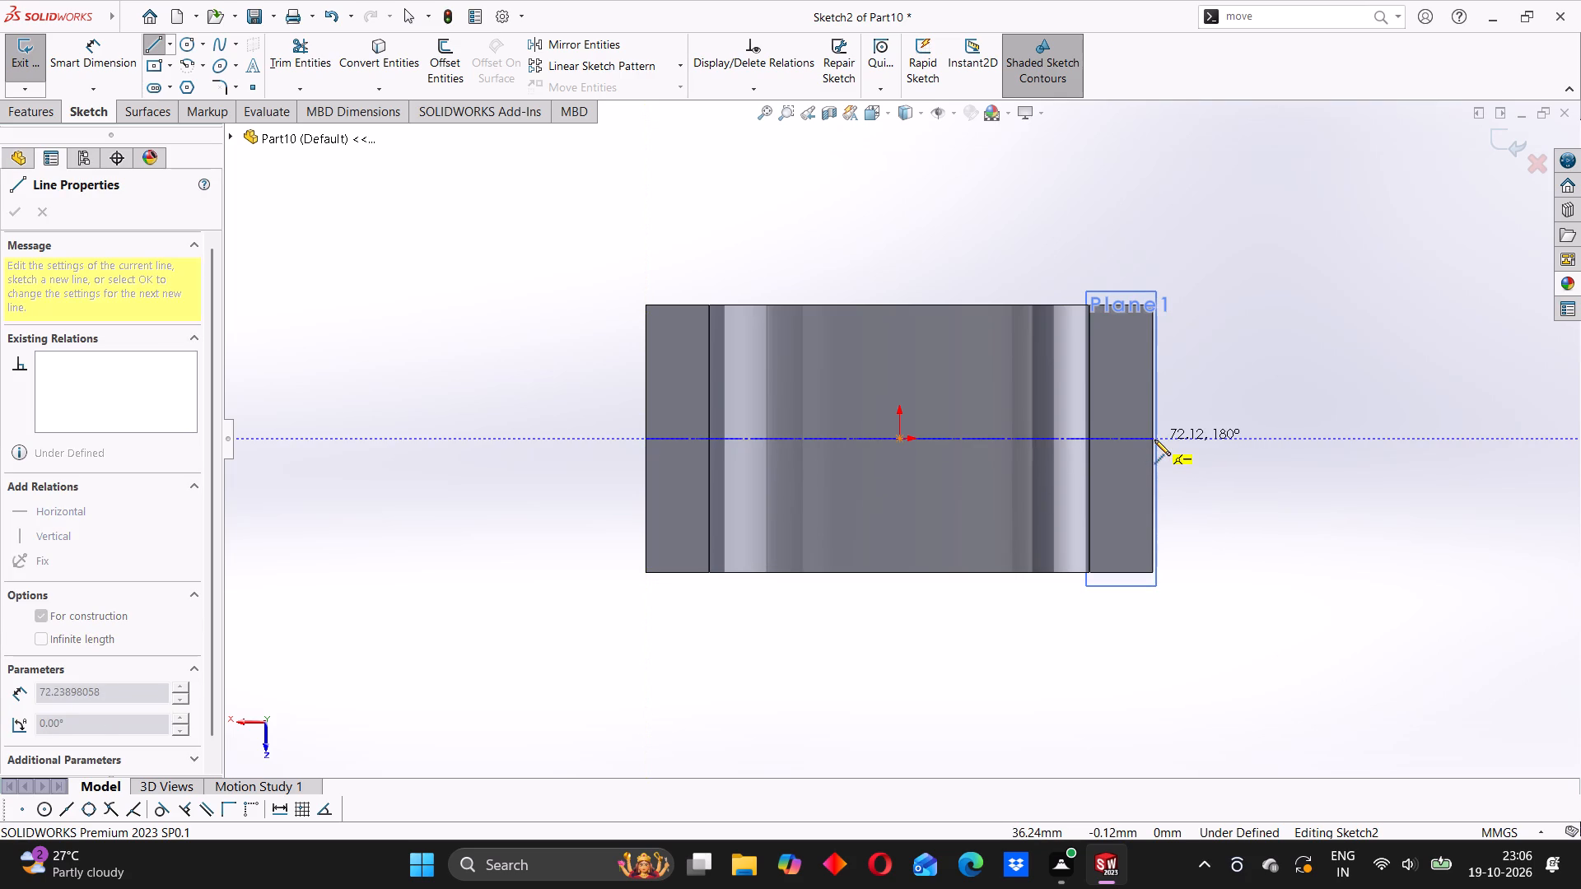
click(1150, 440)
right_click(1233, 303)
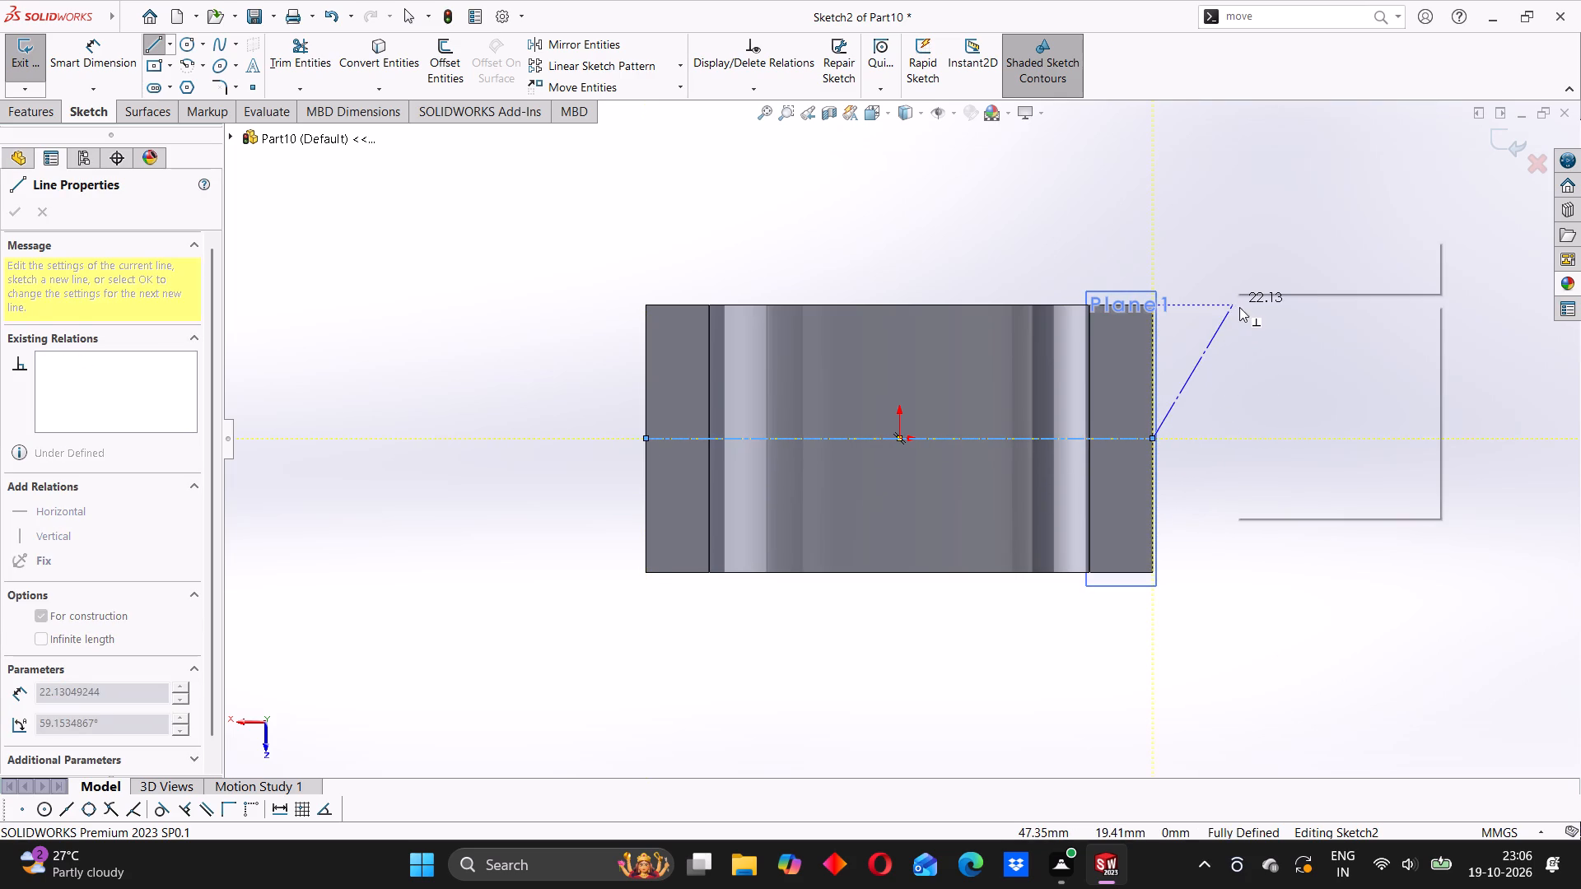
click(1259, 318)
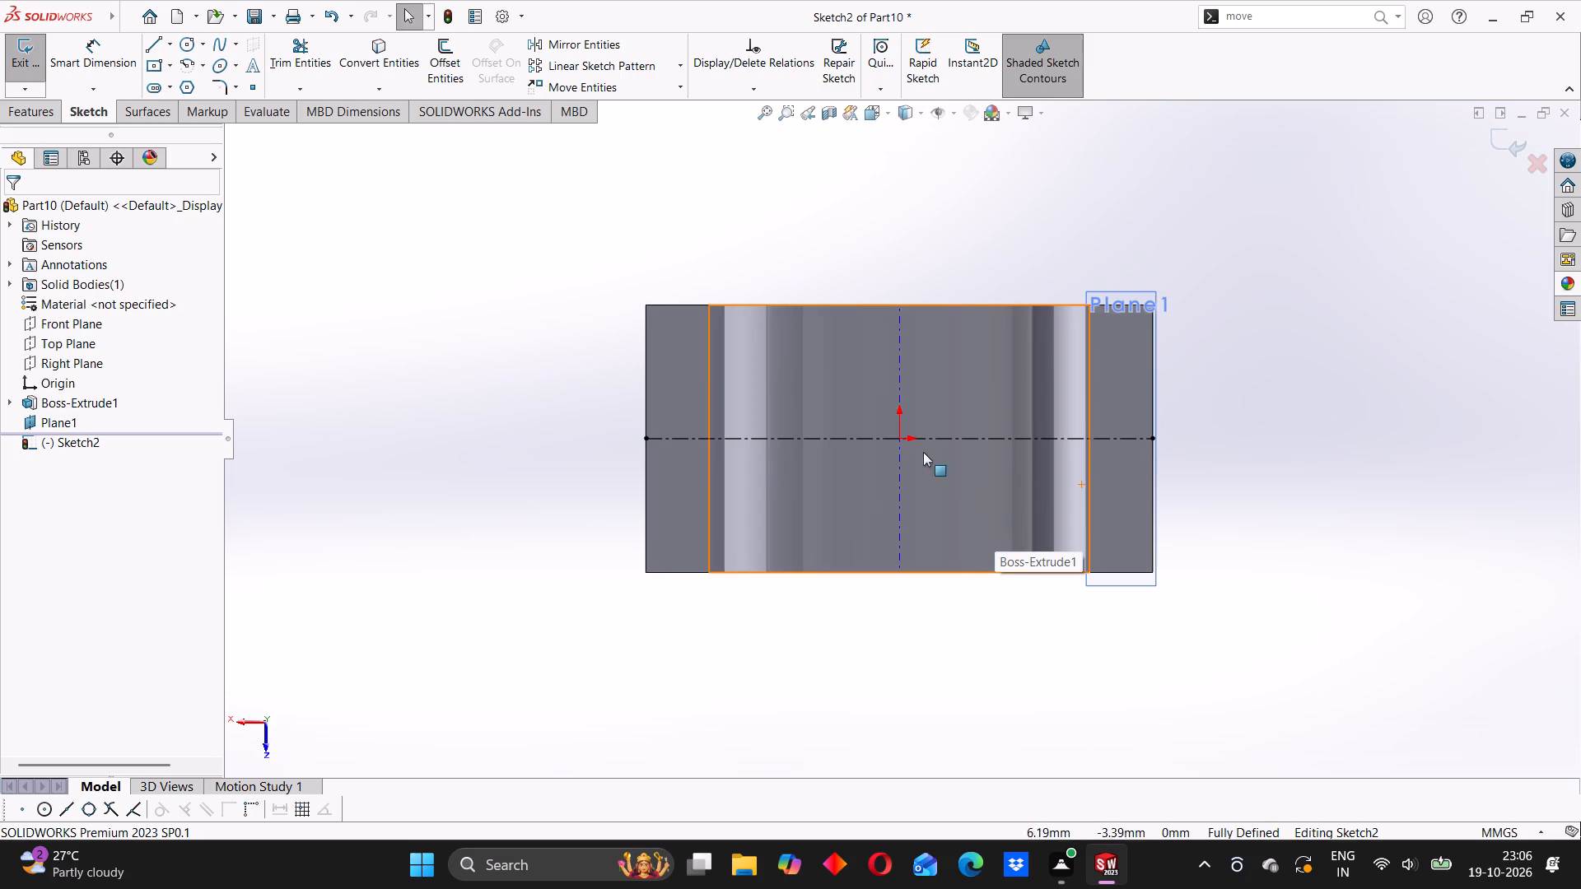
Sketch a horizontal centerpoint straight slot at the origin, about 83 mm between arc centers and about 28 mm wide.
click(155, 85)
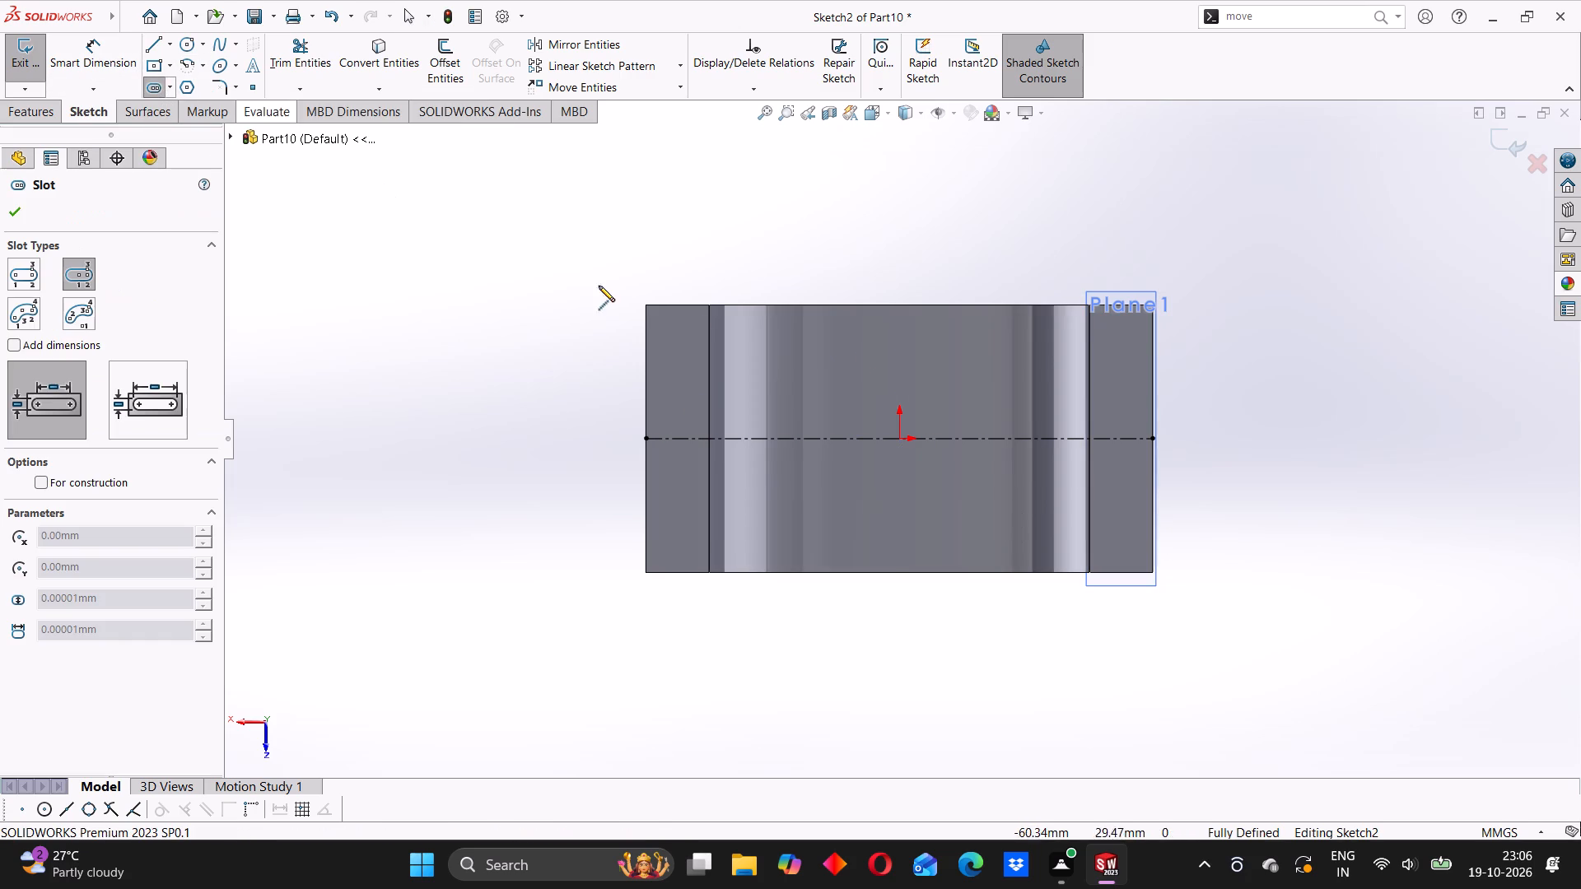
click(902, 440)
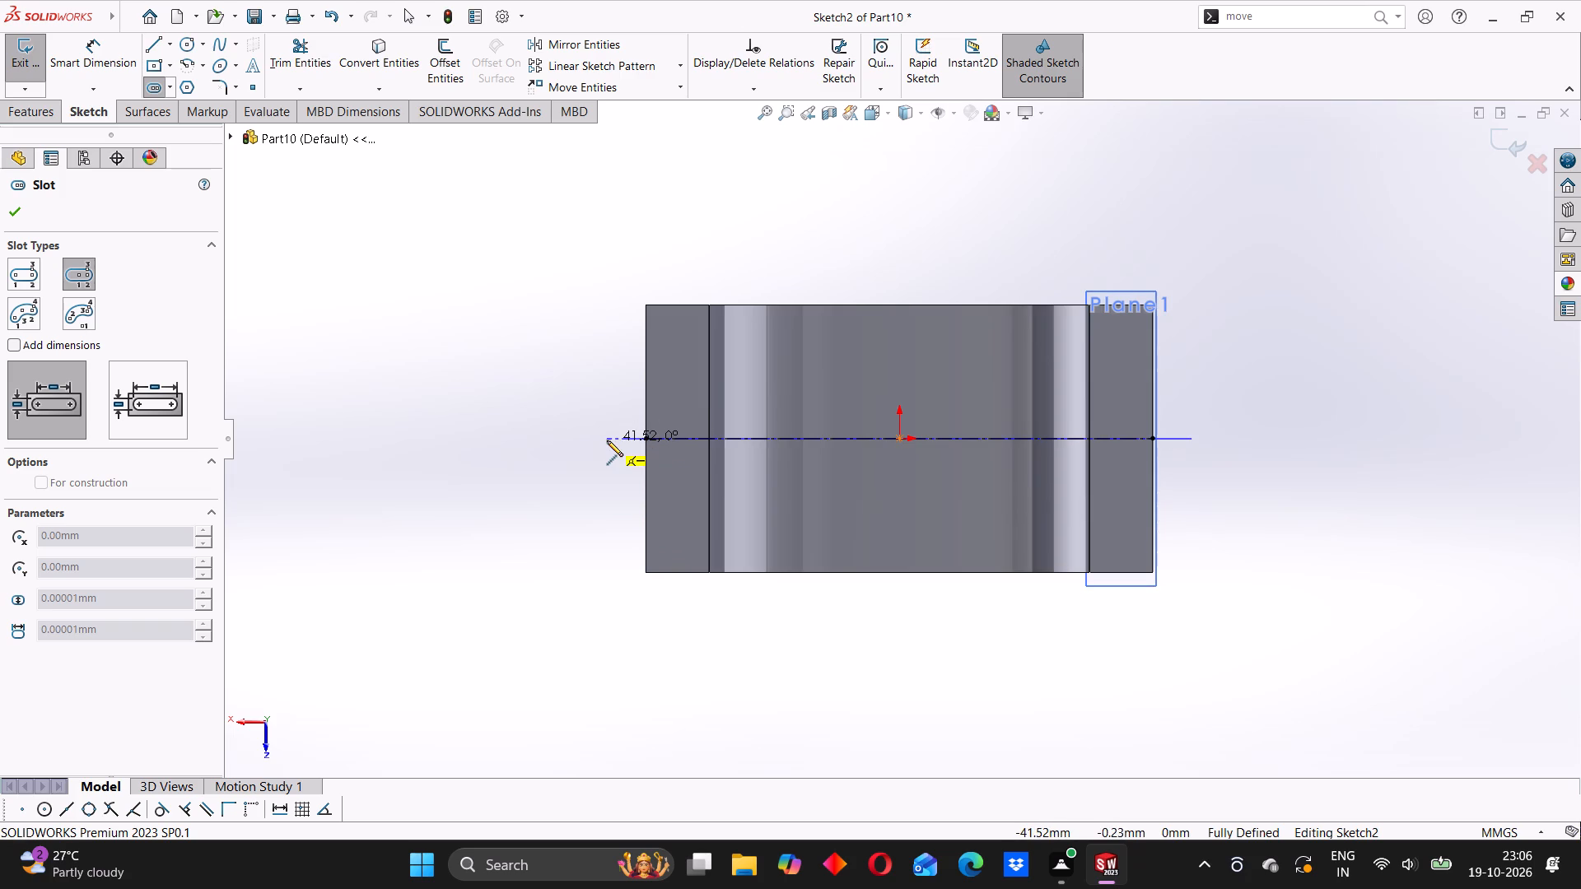
click(607, 440)
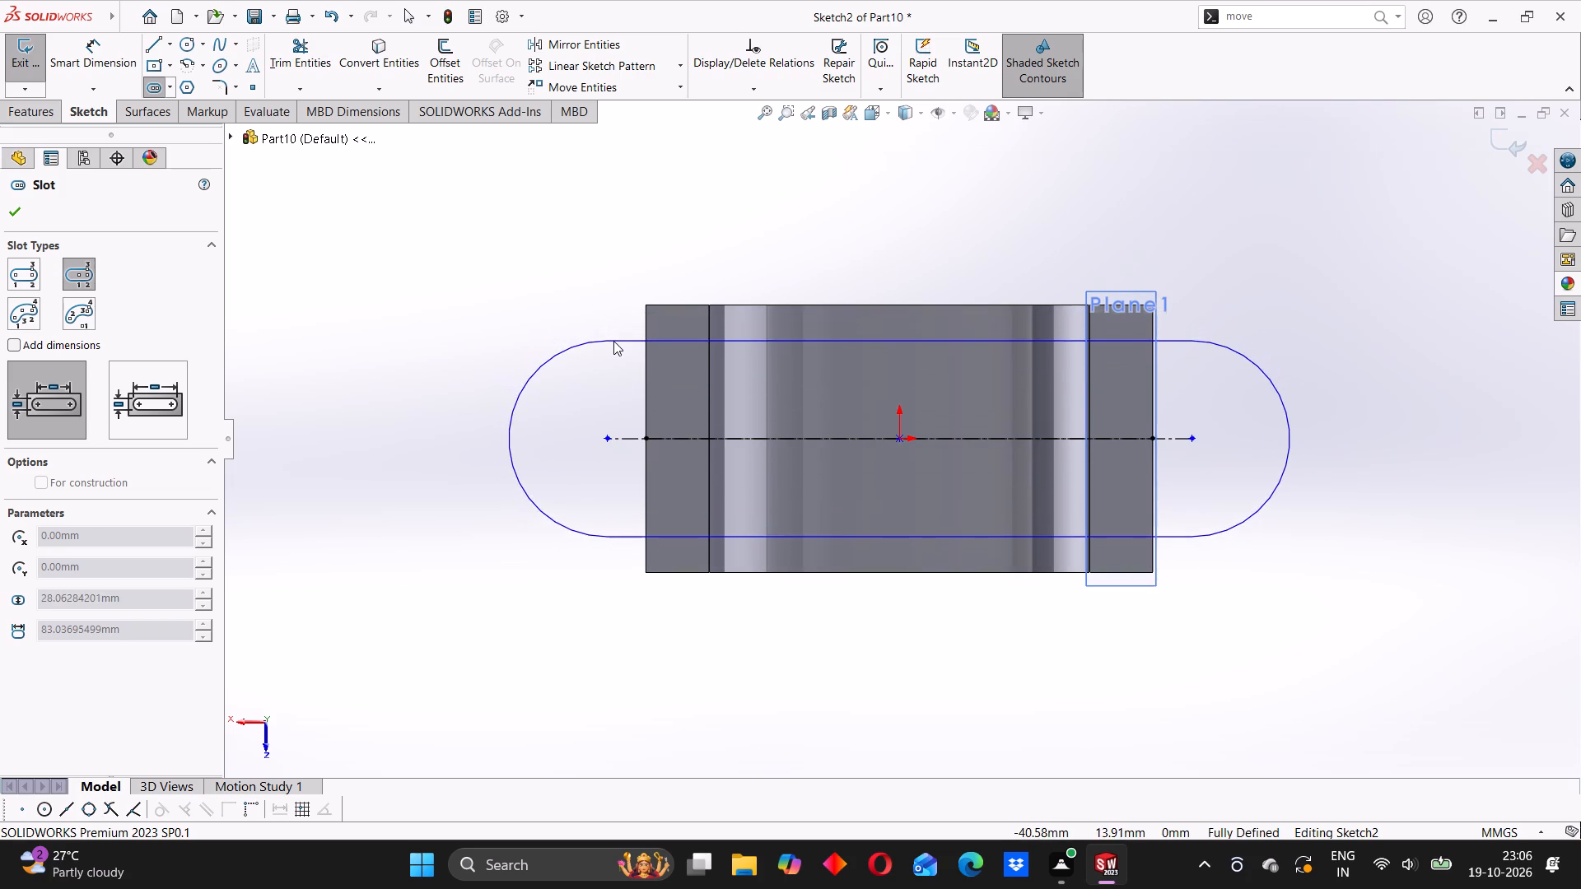
click(613, 341)
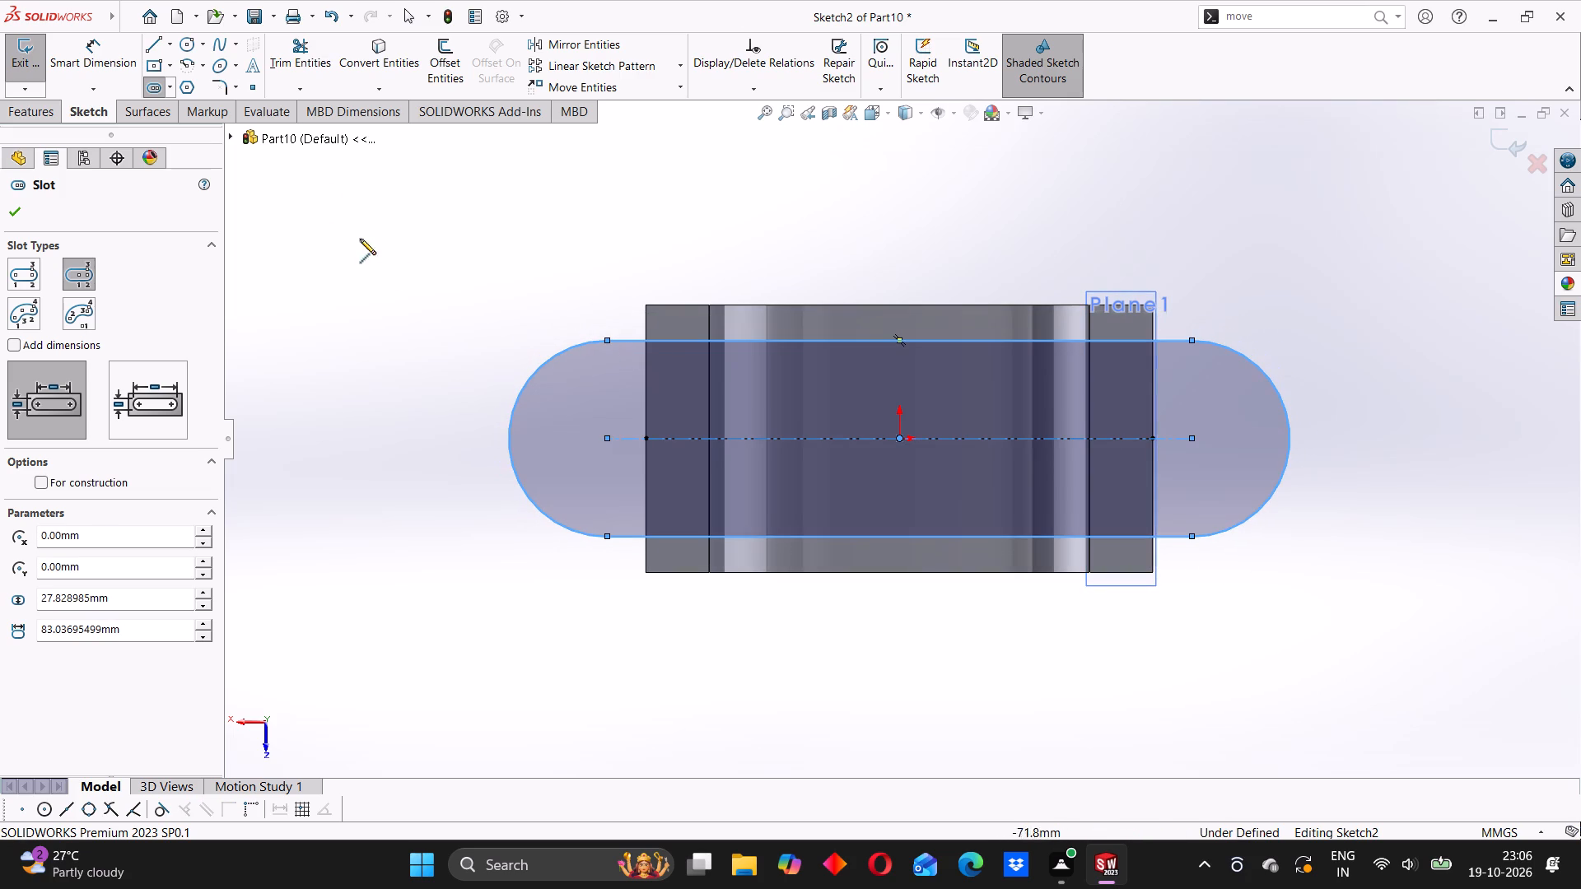
Dimension the slot to 76 mm between arc centers, with a 9 mm end radius.
click(110, 44)
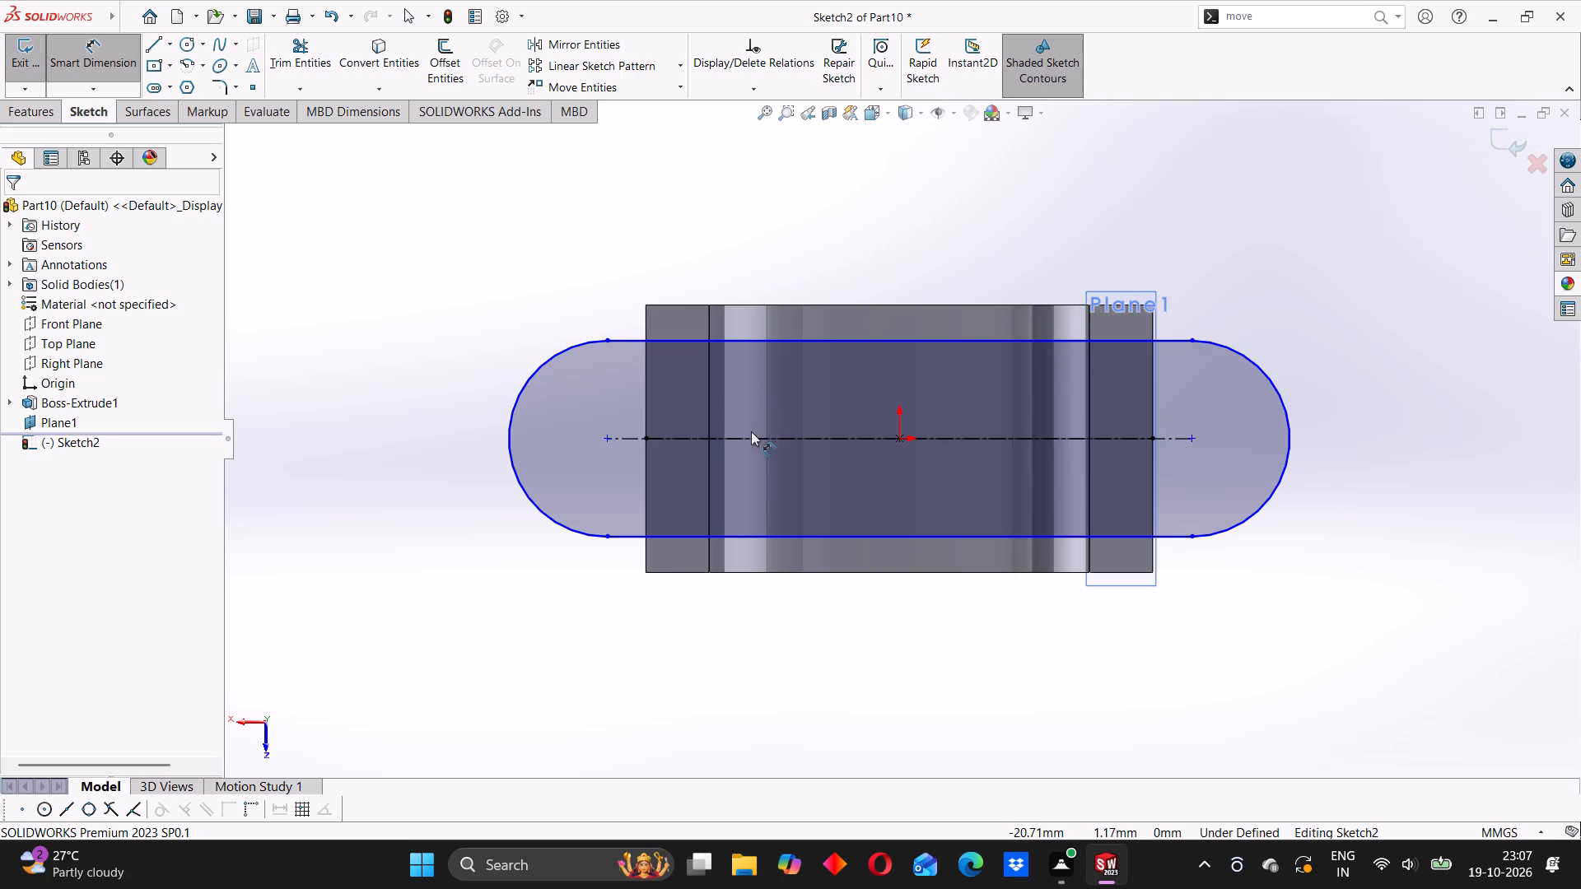
click(623, 438)
click(681, 219)
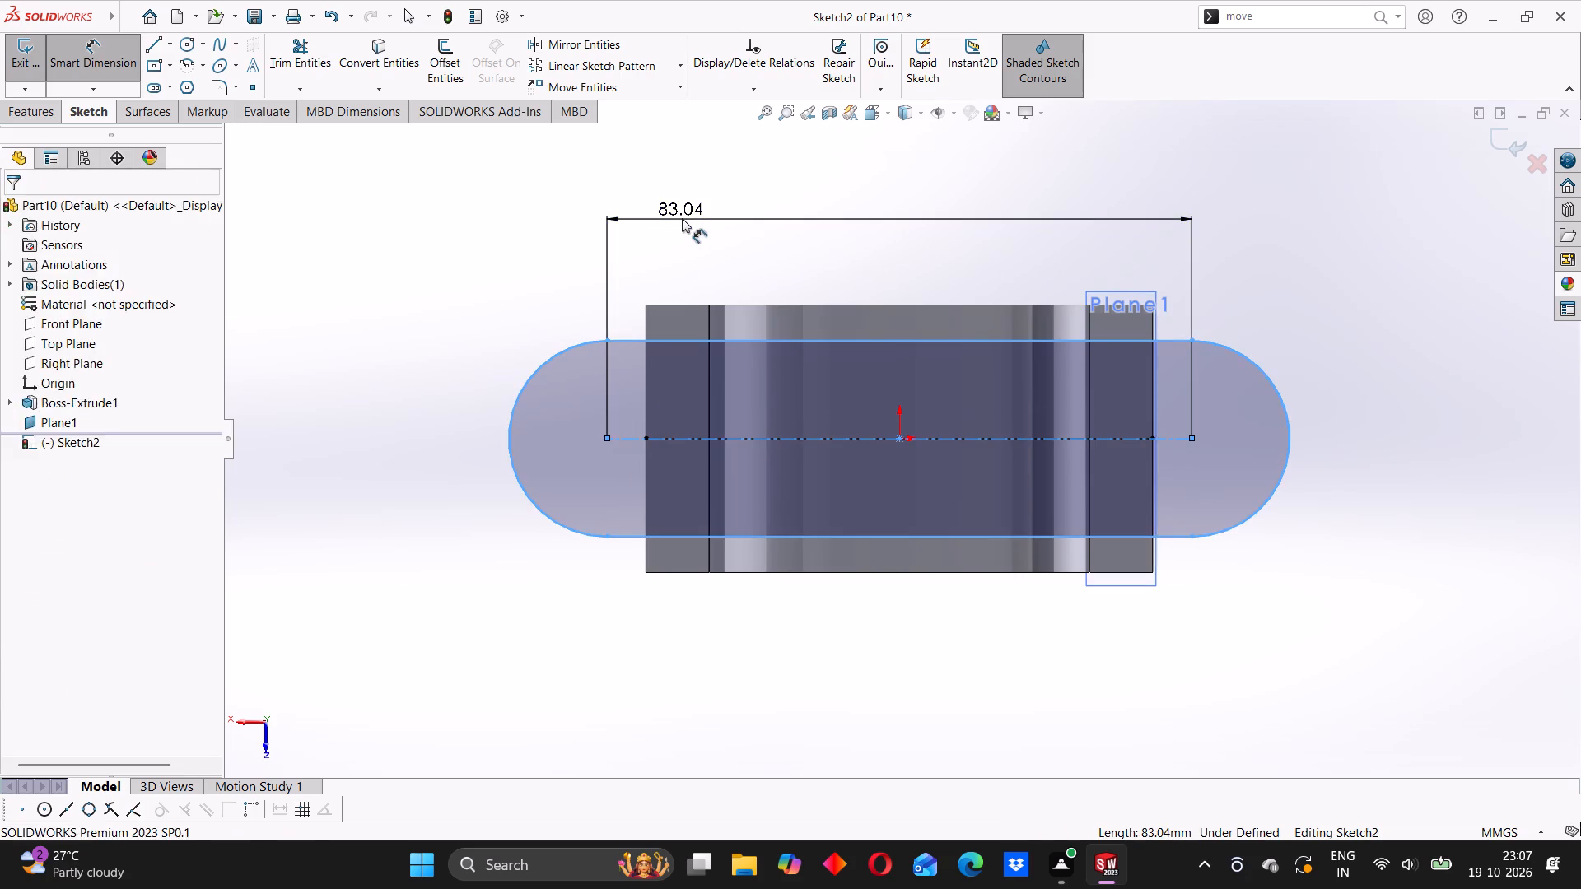
text(76)
key(Return)
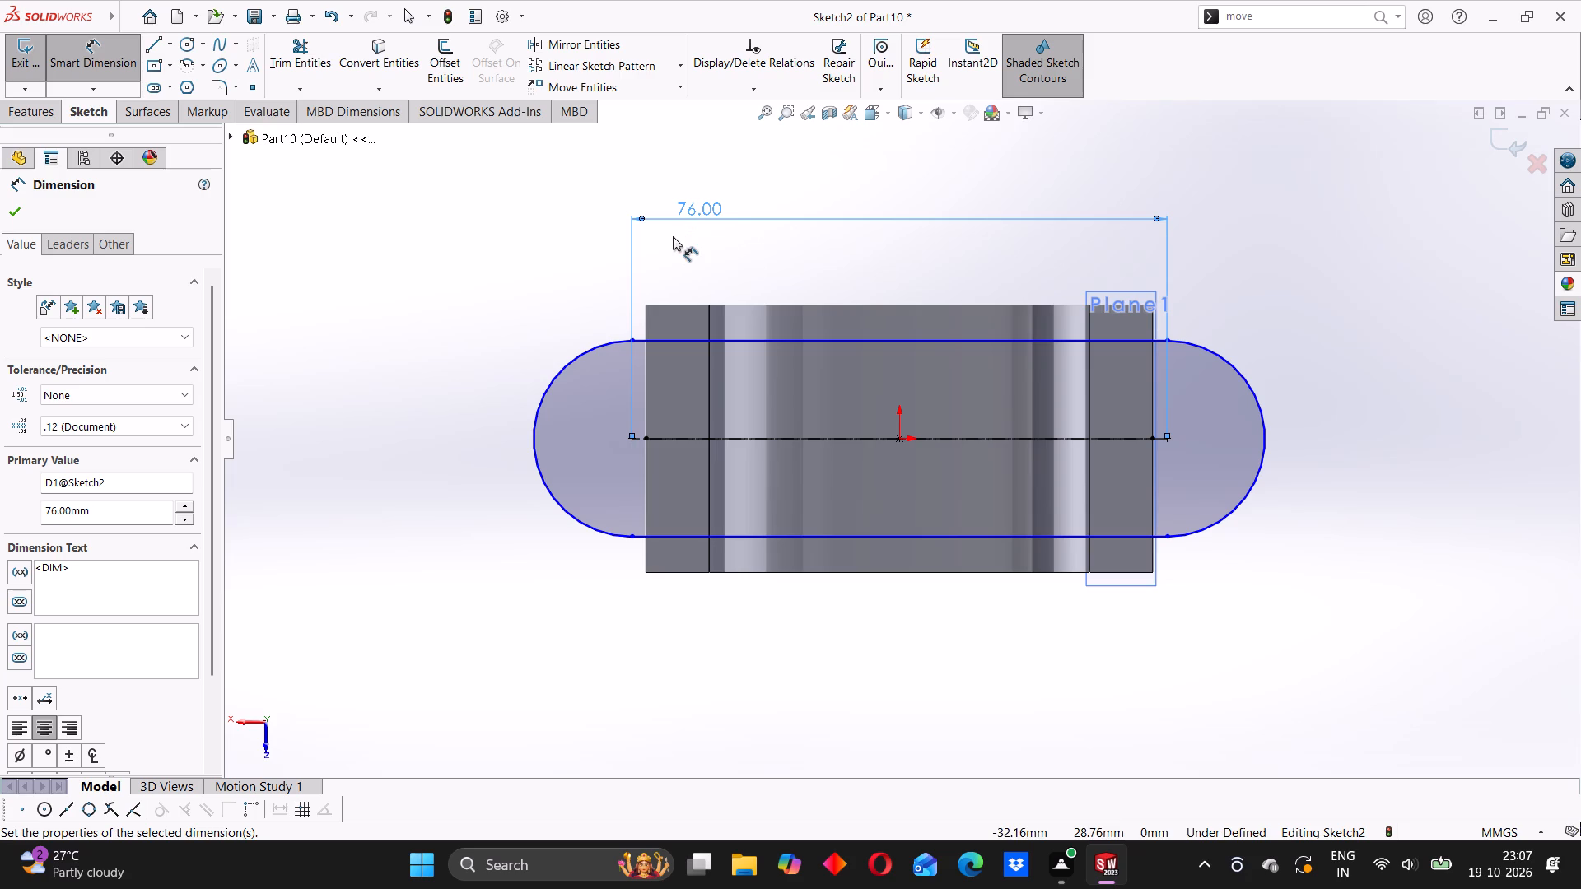
click(1222, 353)
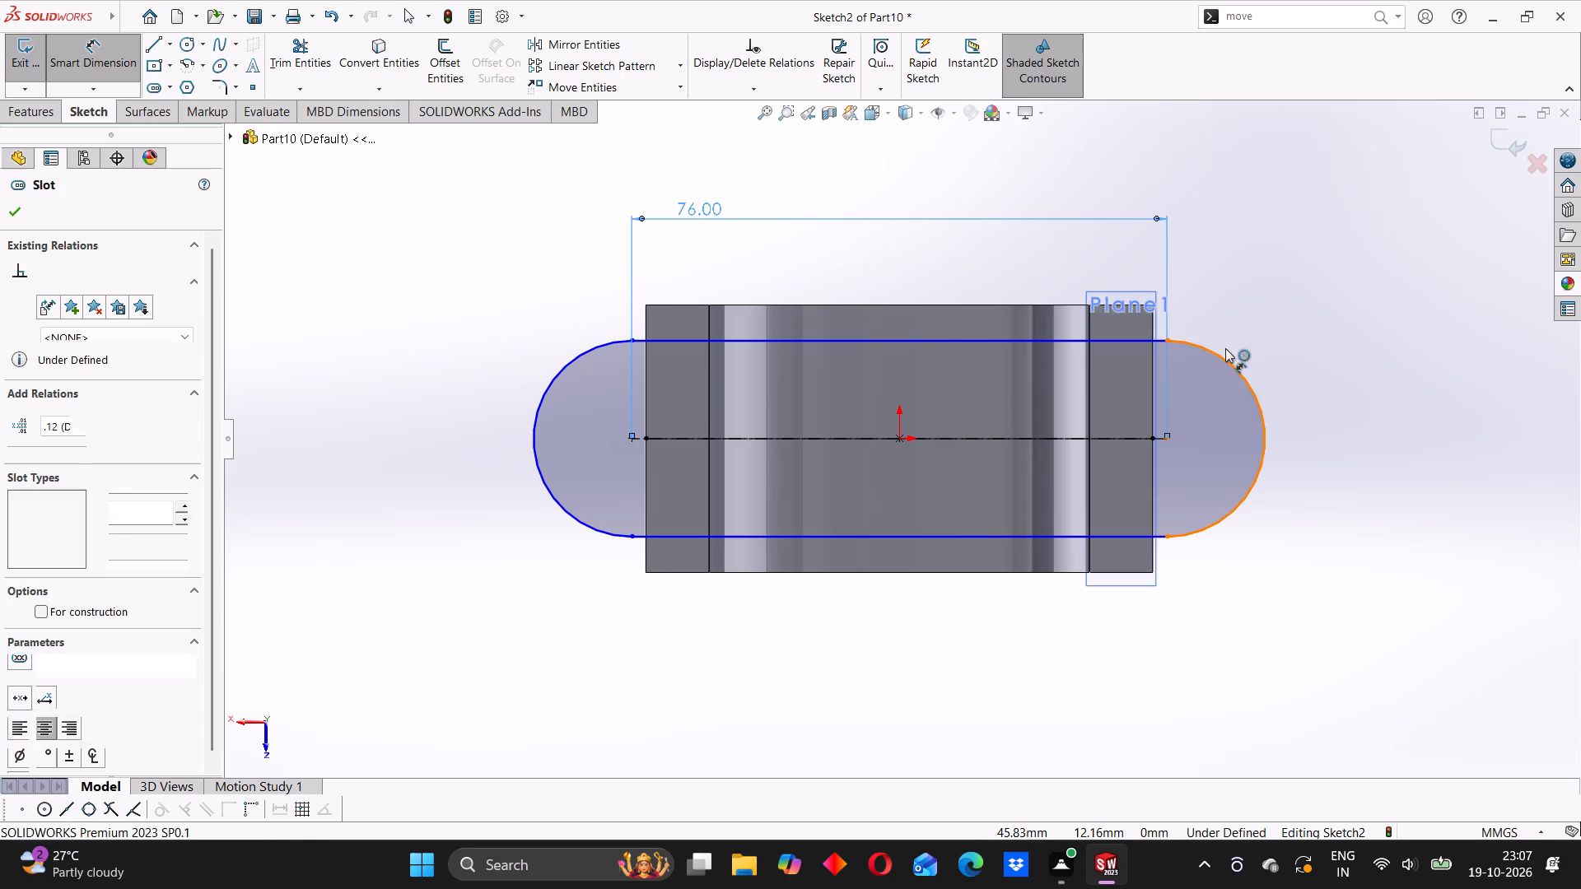
click(1245, 321)
key(9)
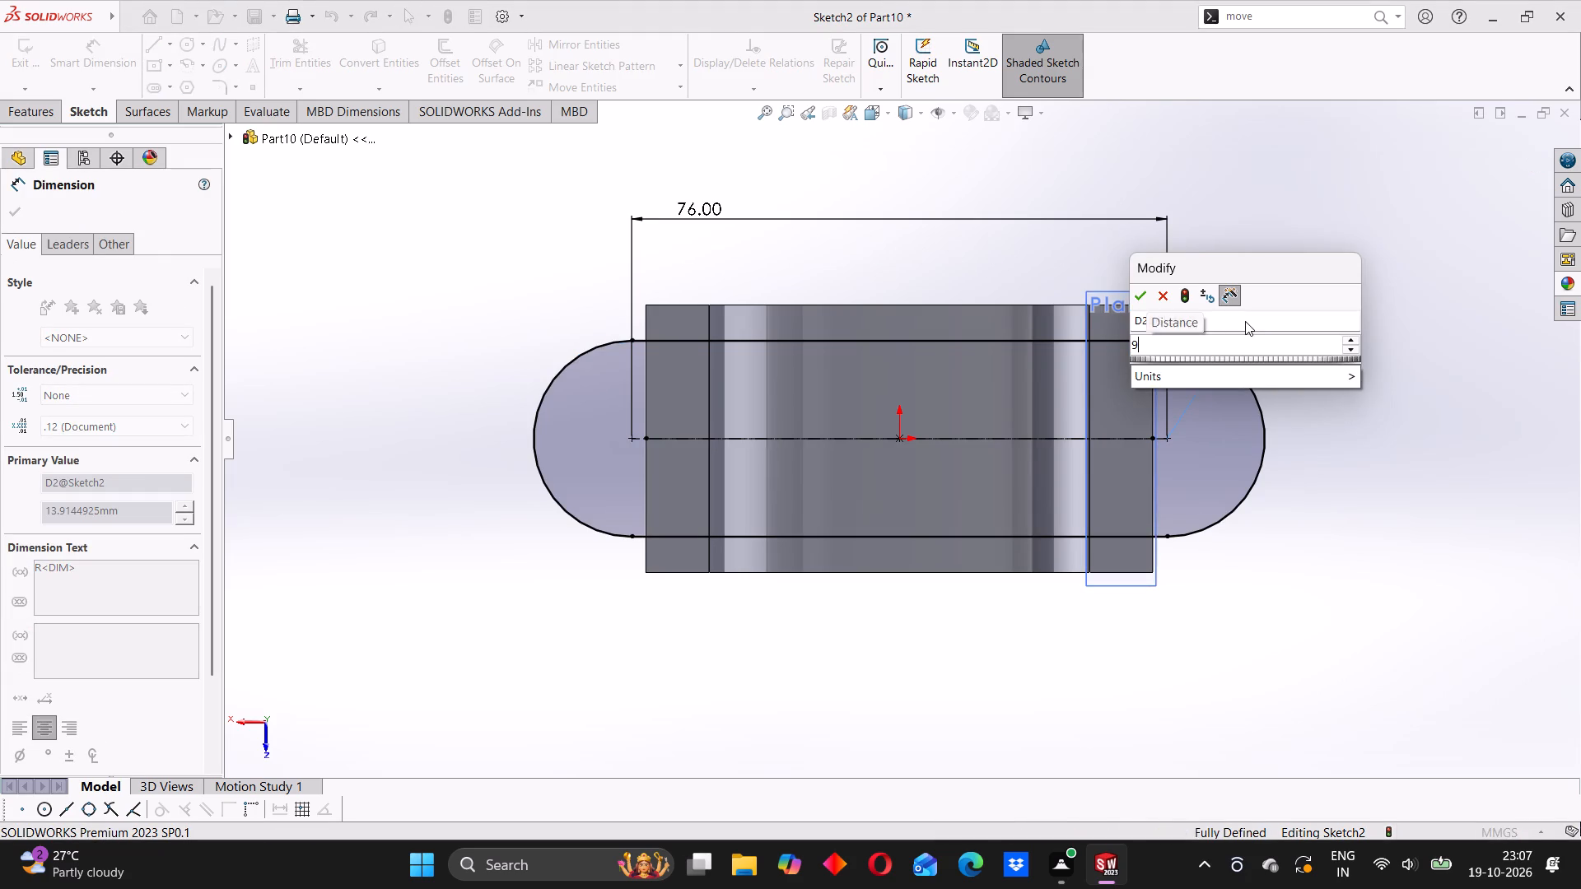
key(Return)
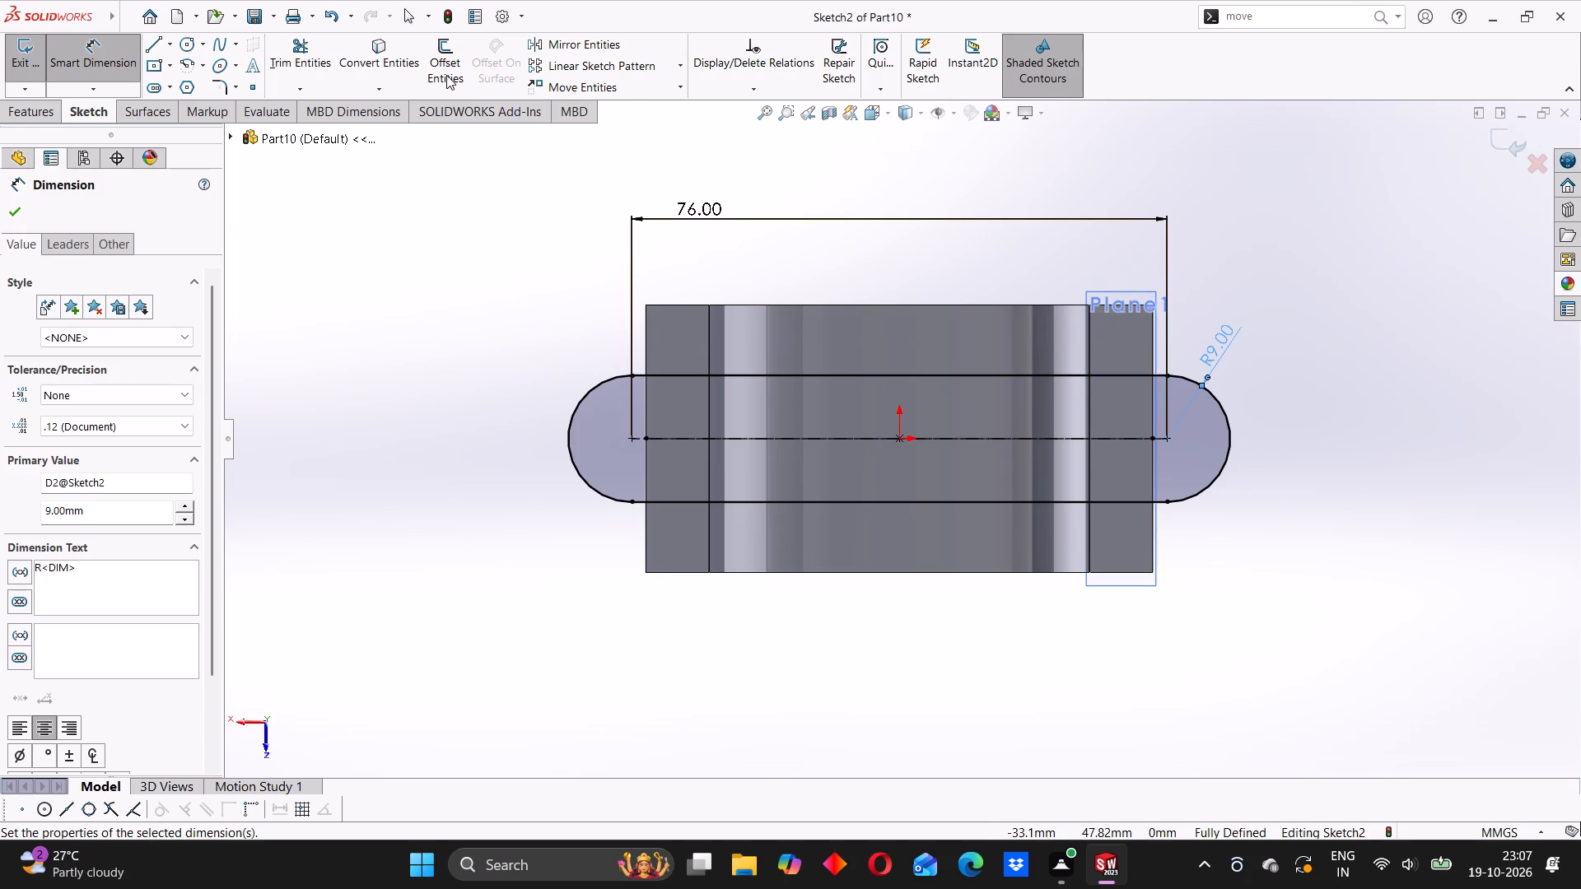
Extrude the slot profile with the Up To Surface end condition, ending at the half ring's flat end face, with merged result.
click(33, 109)
click(31, 42)
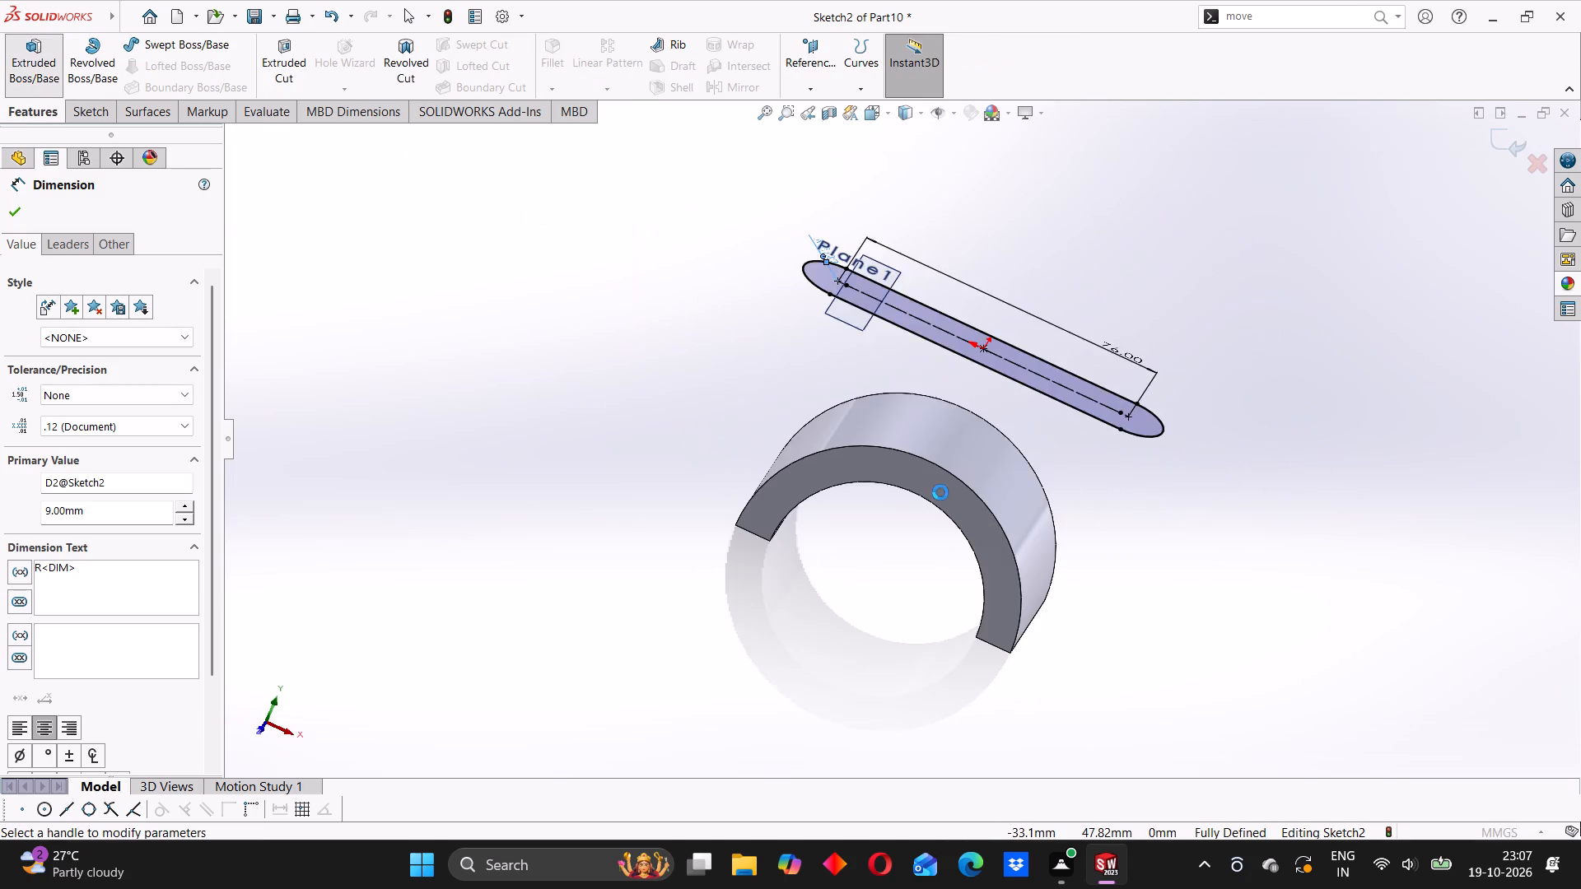
middle_drag(1019, 468, 1033, 445)
click(137, 327)
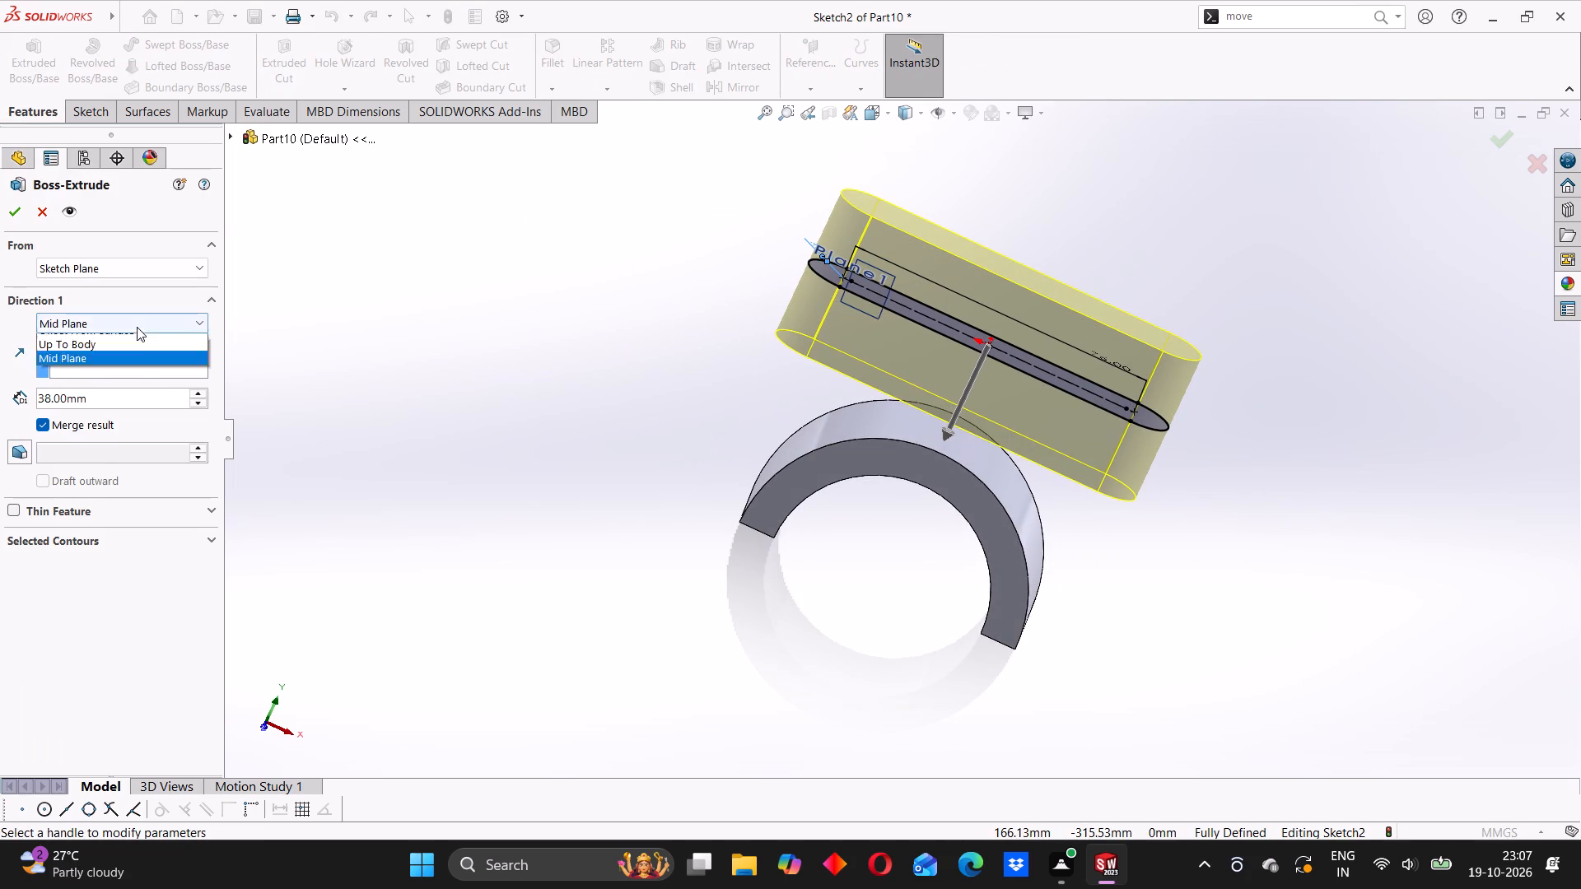
click(67, 345)
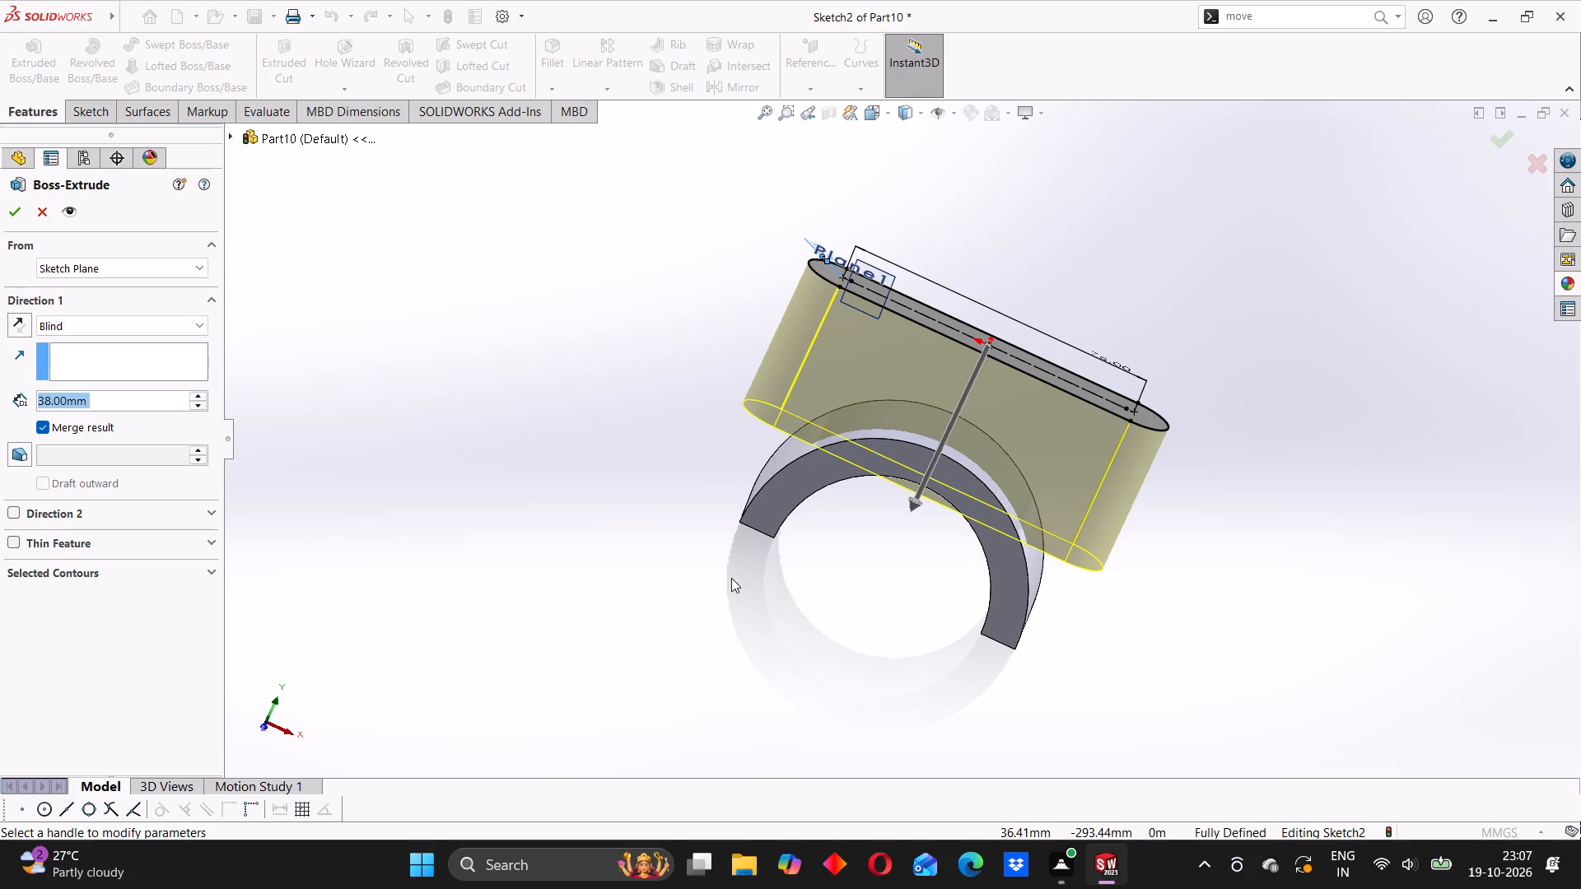
middle_drag(730, 584, 772, 484)
scroll(786, 465, down, 1)
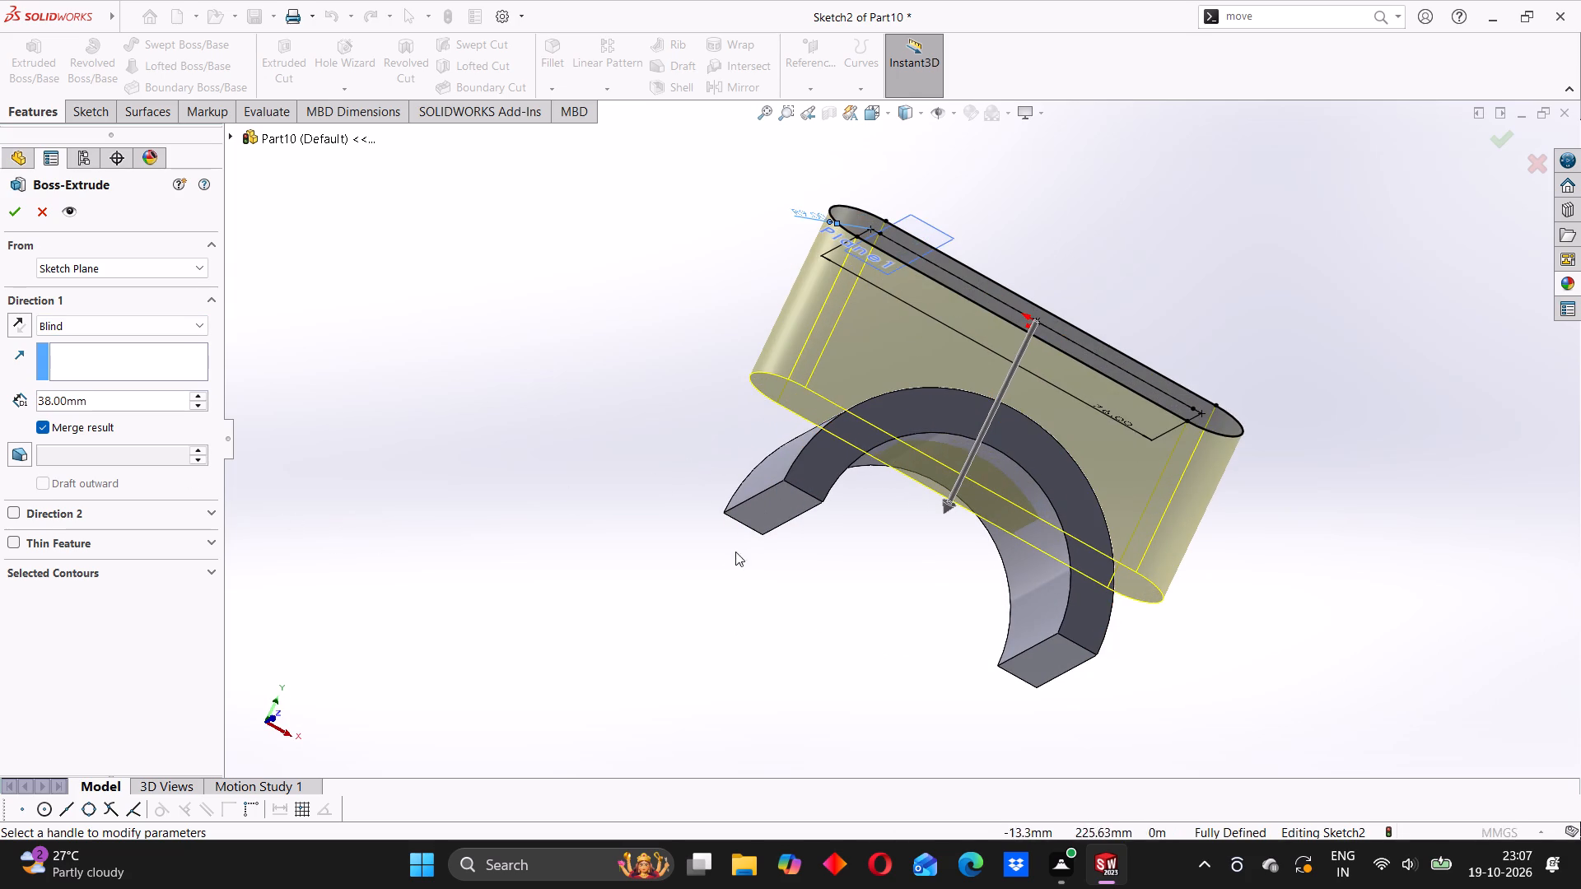
middle_drag(739, 570, 795, 485)
click(836, 463)
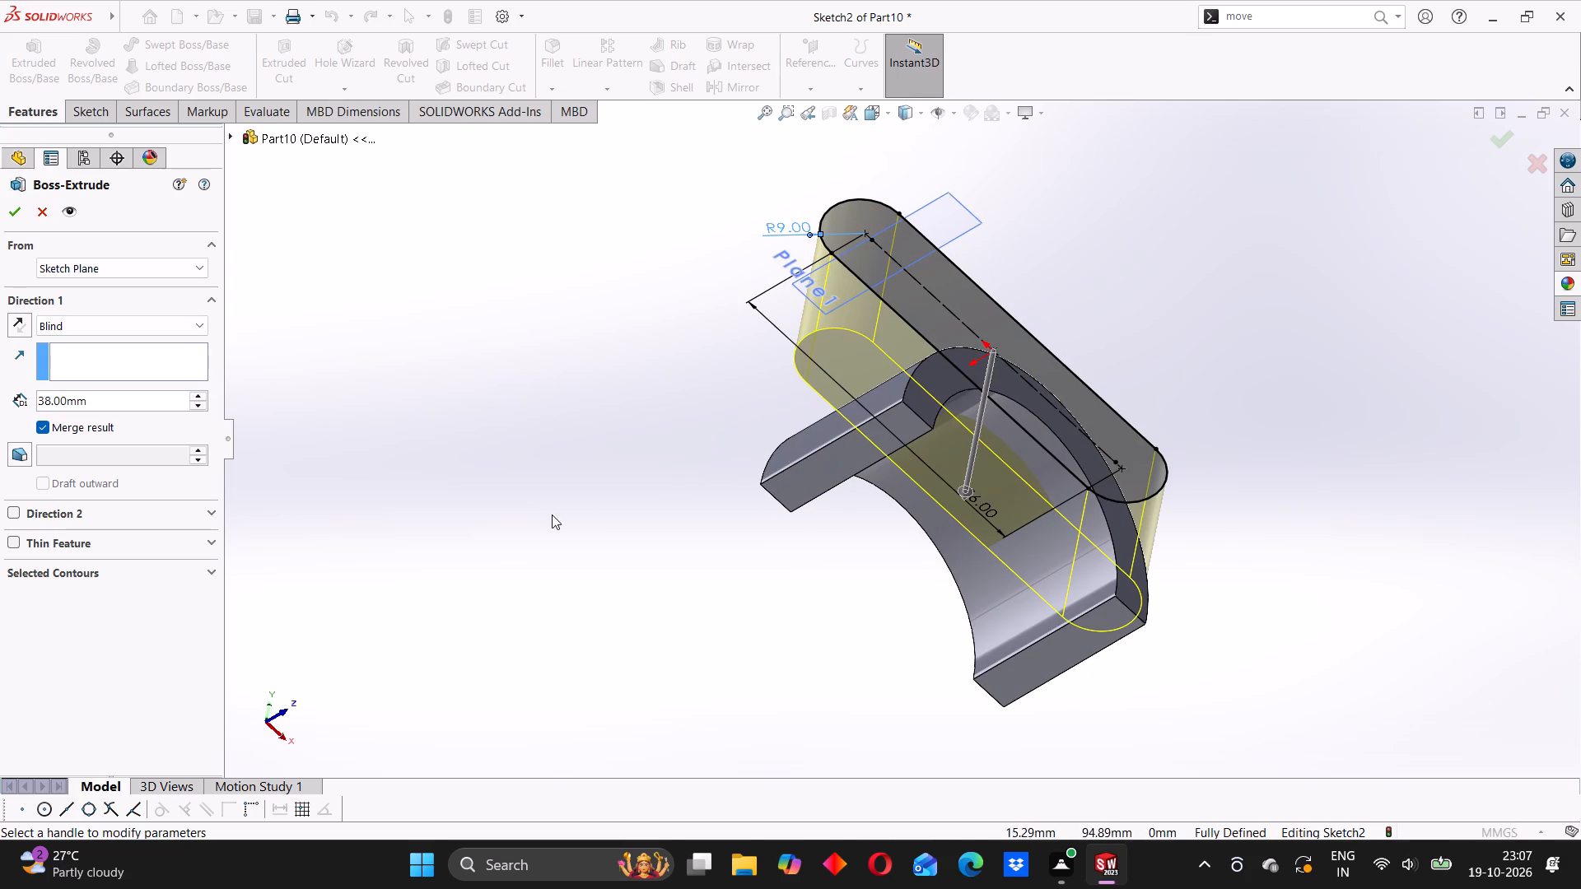
click(112, 319)
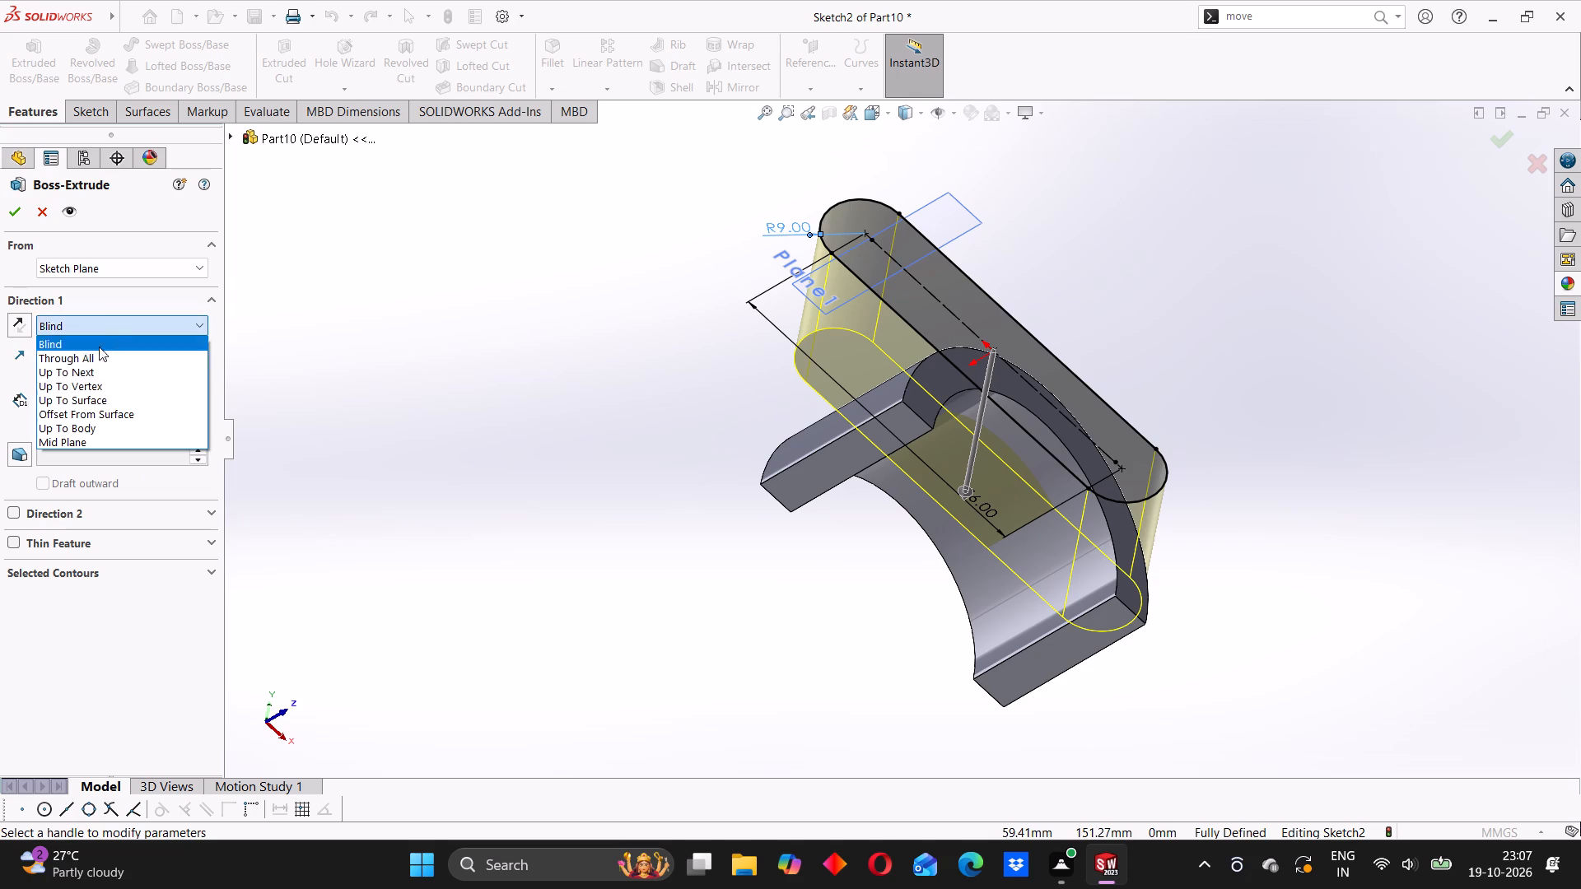
click(76, 403)
click(843, 468)
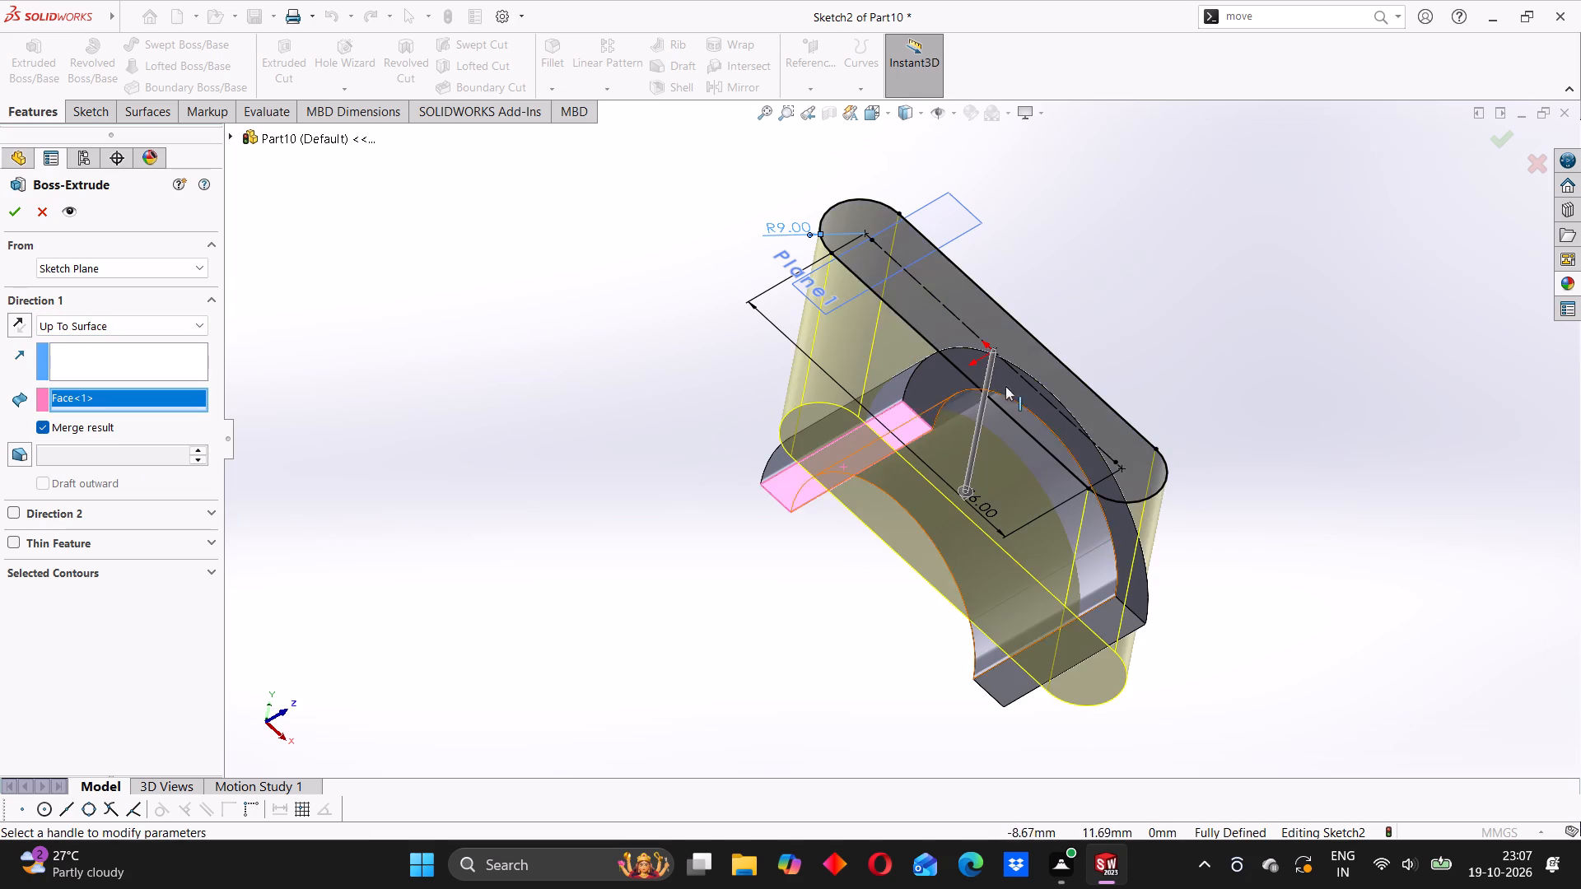
middle_drag(1047, 364, 942, 571)
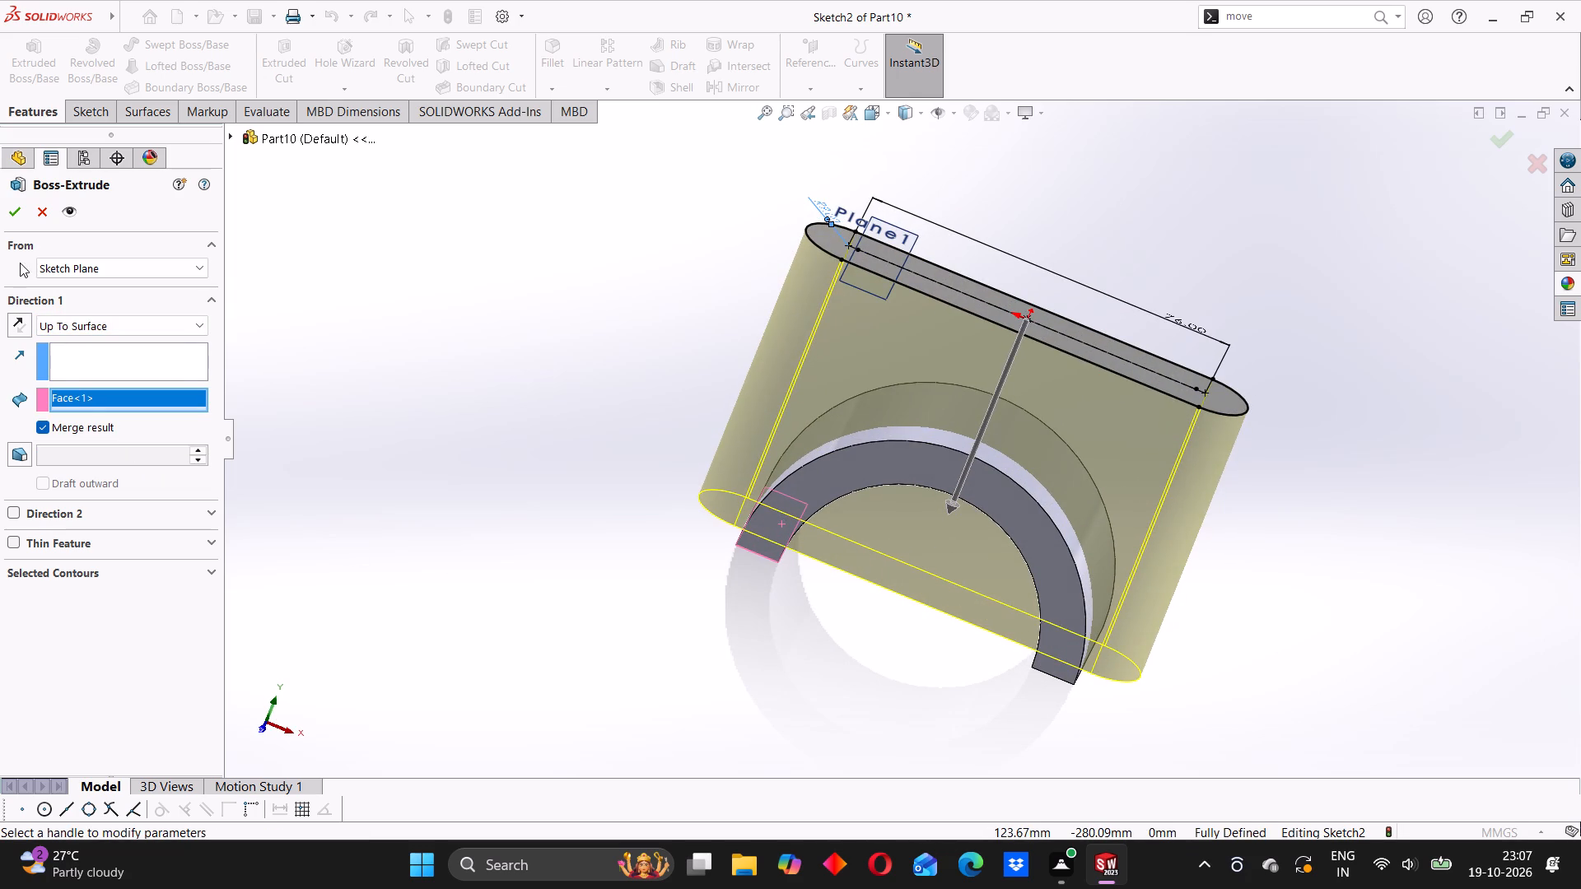
click(17, 212)
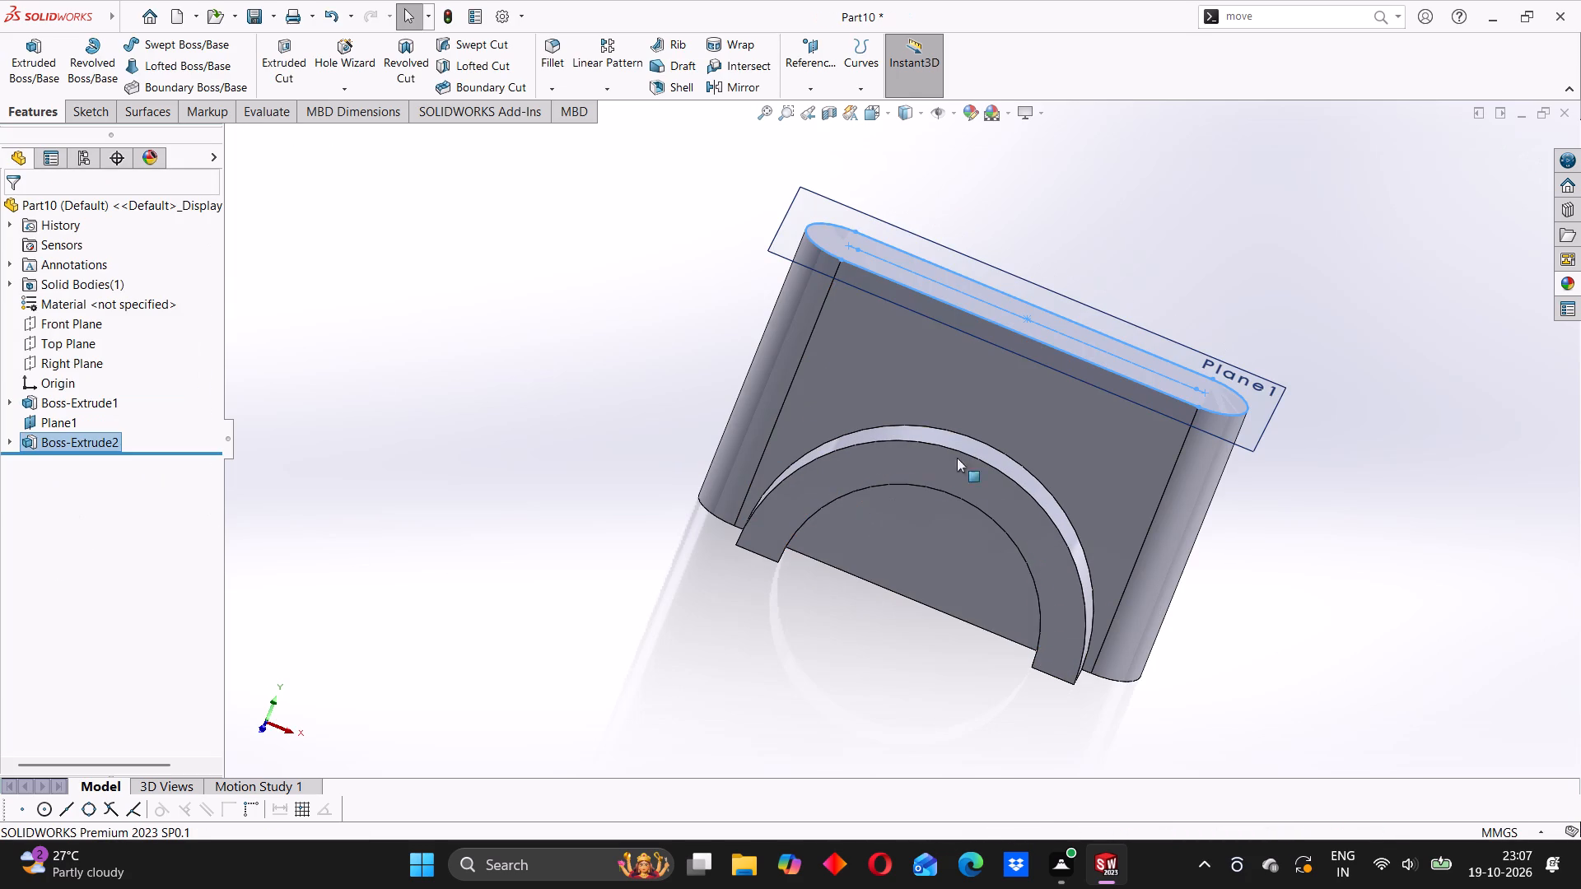
Convert the outline of the slot body's flat face inside the half-ring opening into a sketch and cut it Through All - Both.
click(946, 529)
click(1020, 485)
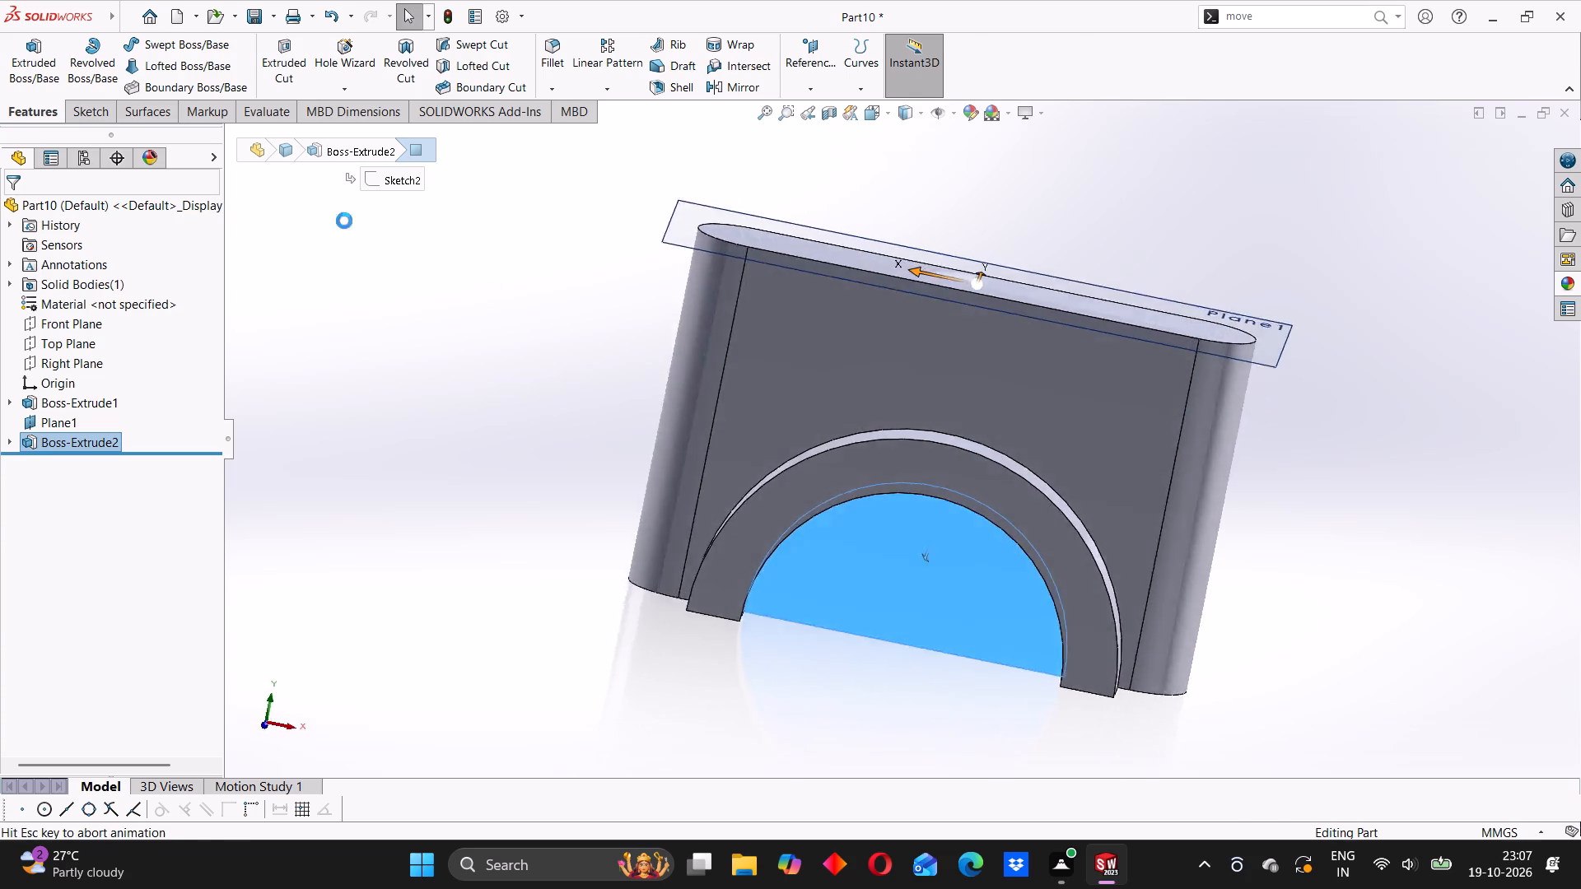
drag(362, 63, 374, 69)
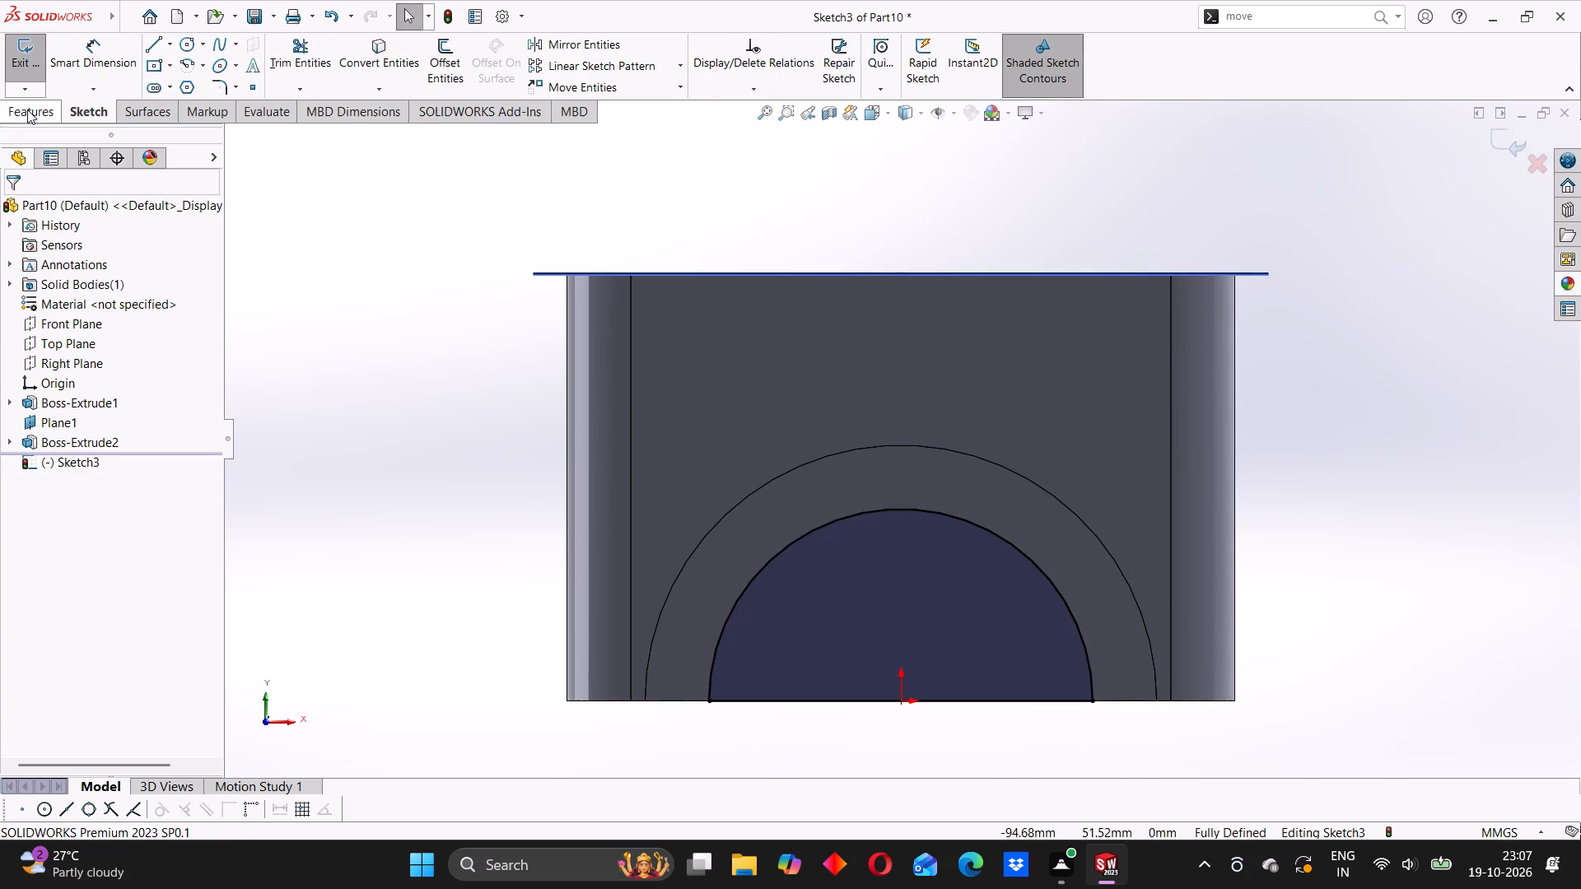
click(27, 107)
click(291, 57)
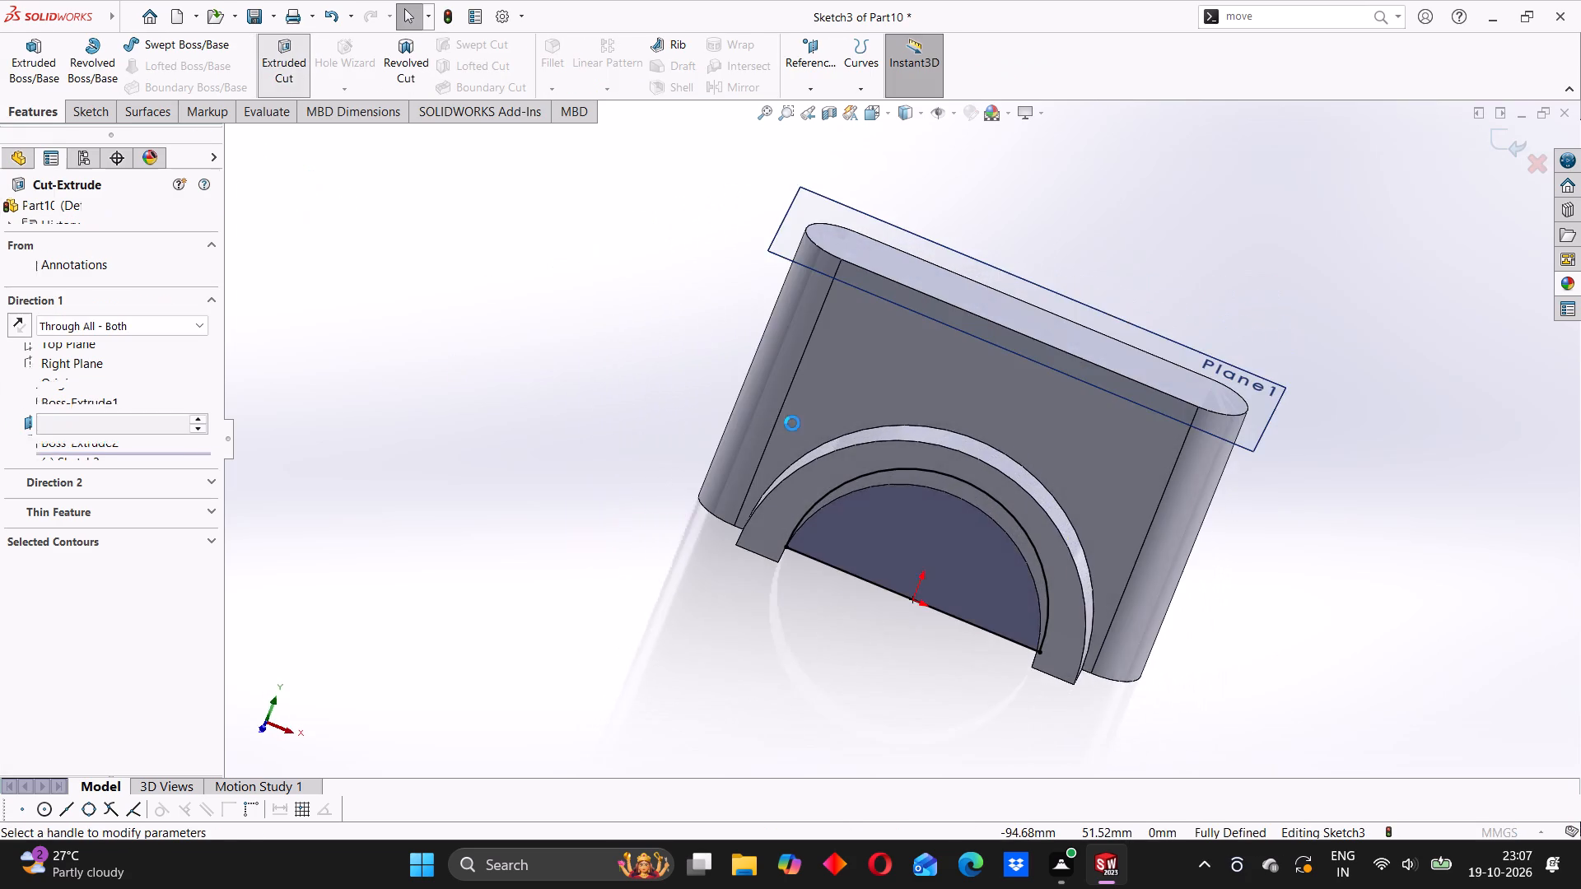
middle_drag(830, 417, 999, 524)
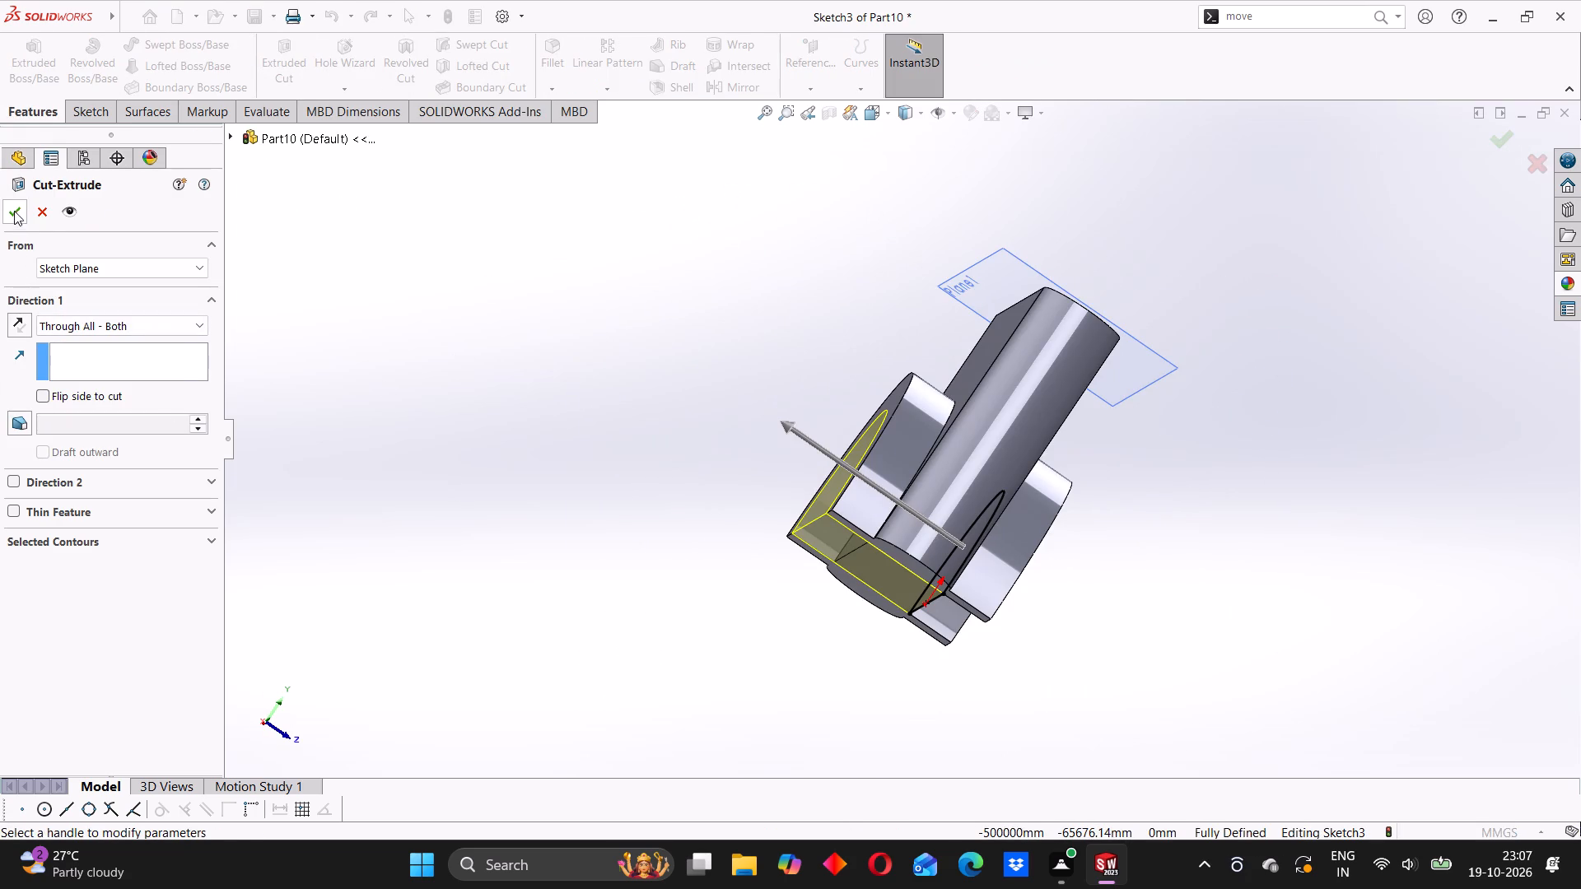
click(14, 211)
Hide the offset reference plane above the slot-shaped body.
middle_drag(1173, 512, 973, 497)
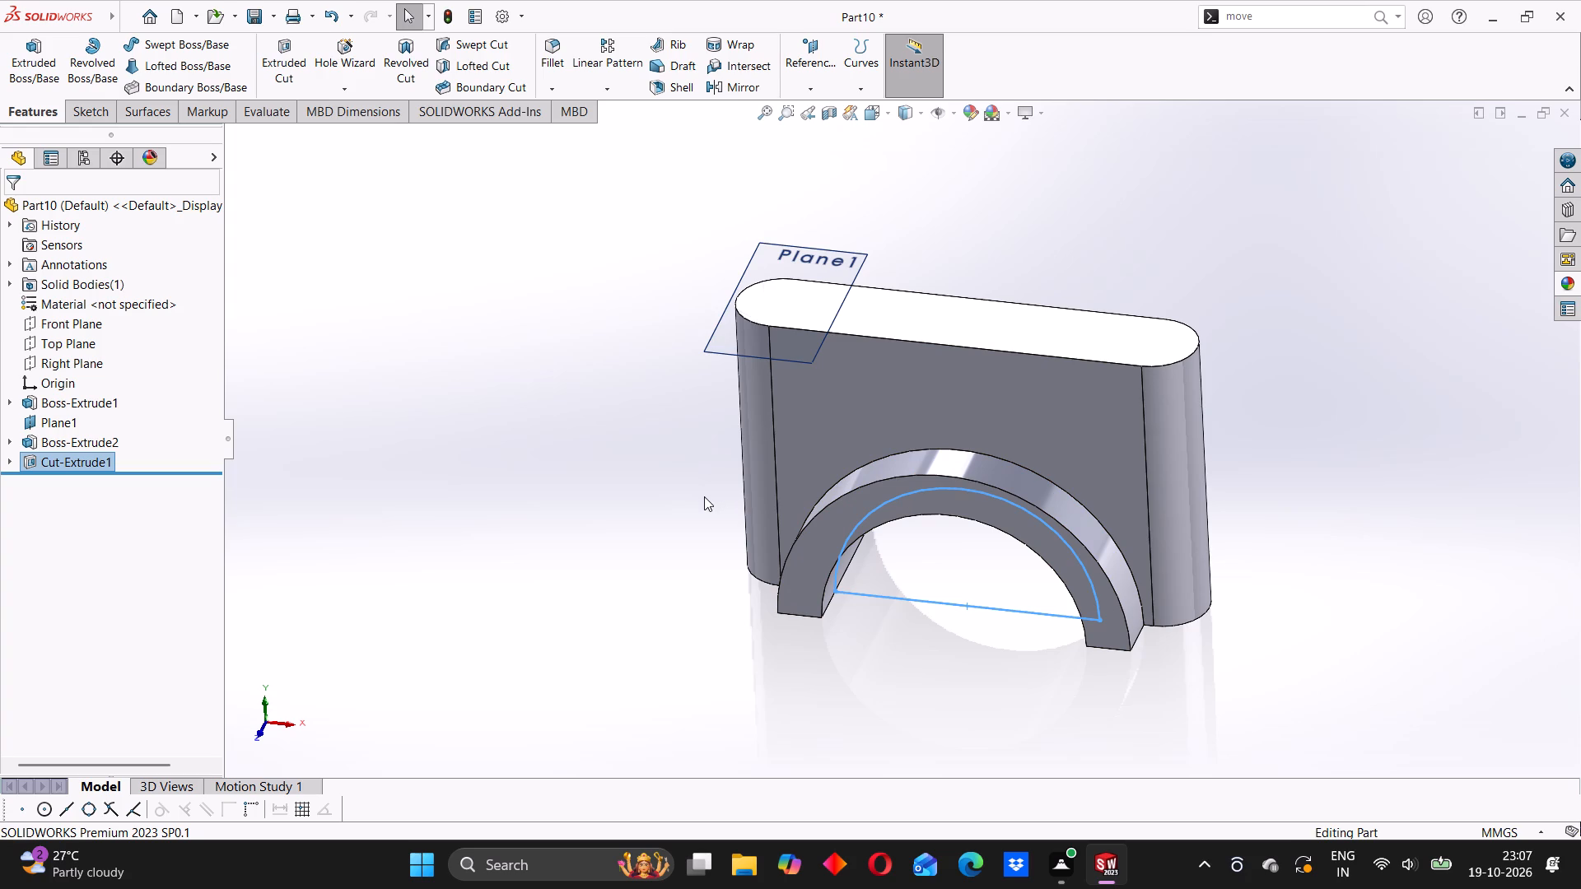
scroll(781, 525, up, 2)
click(699, 523)
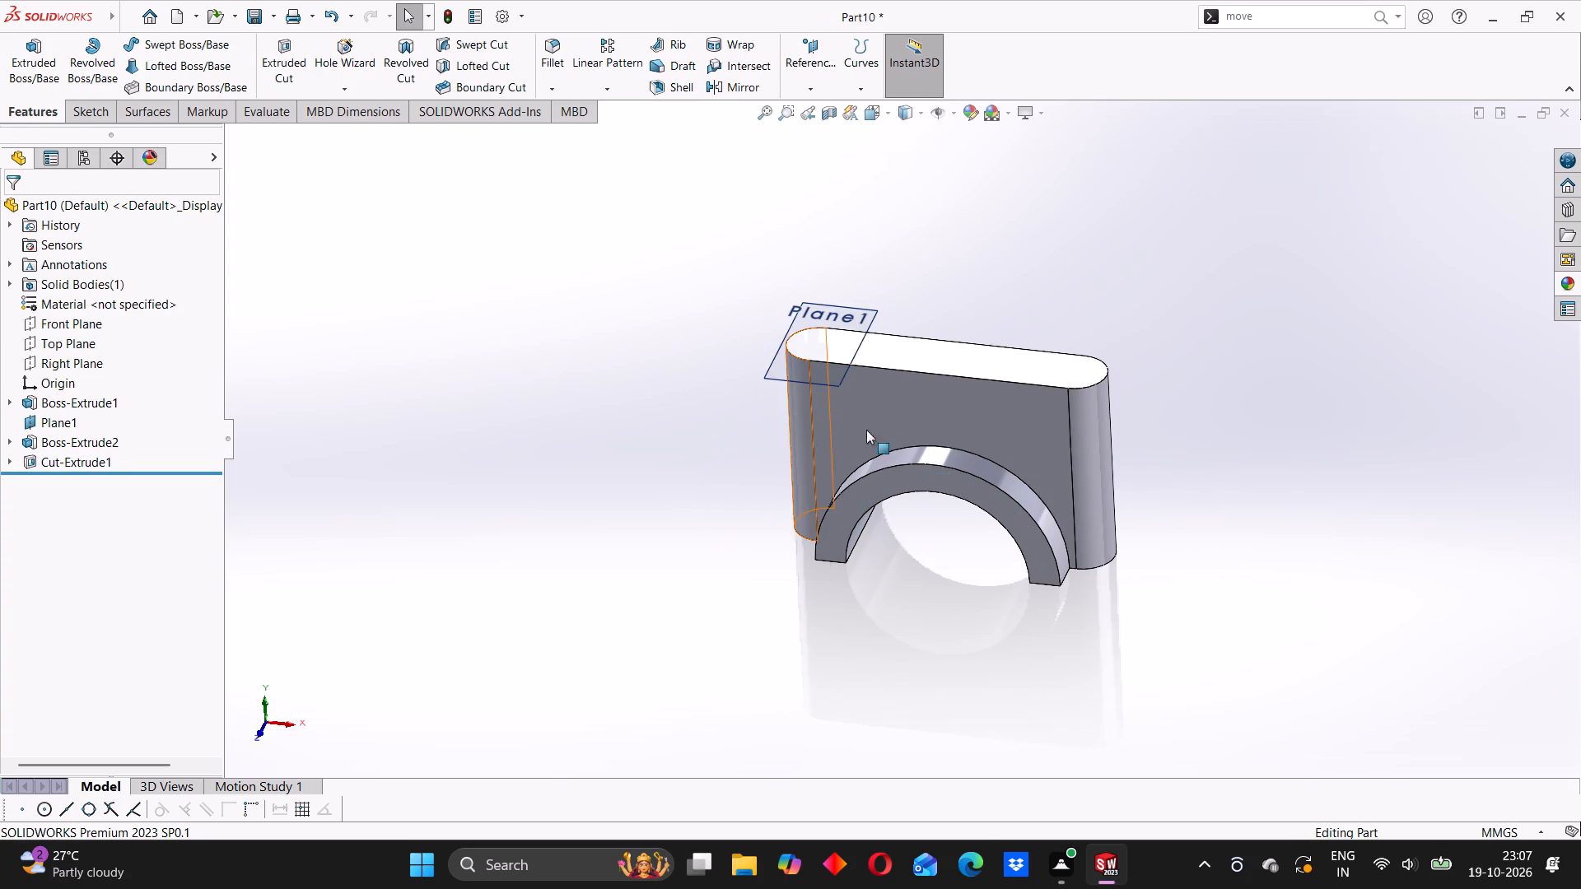
scroll(882, 409, down, 2)
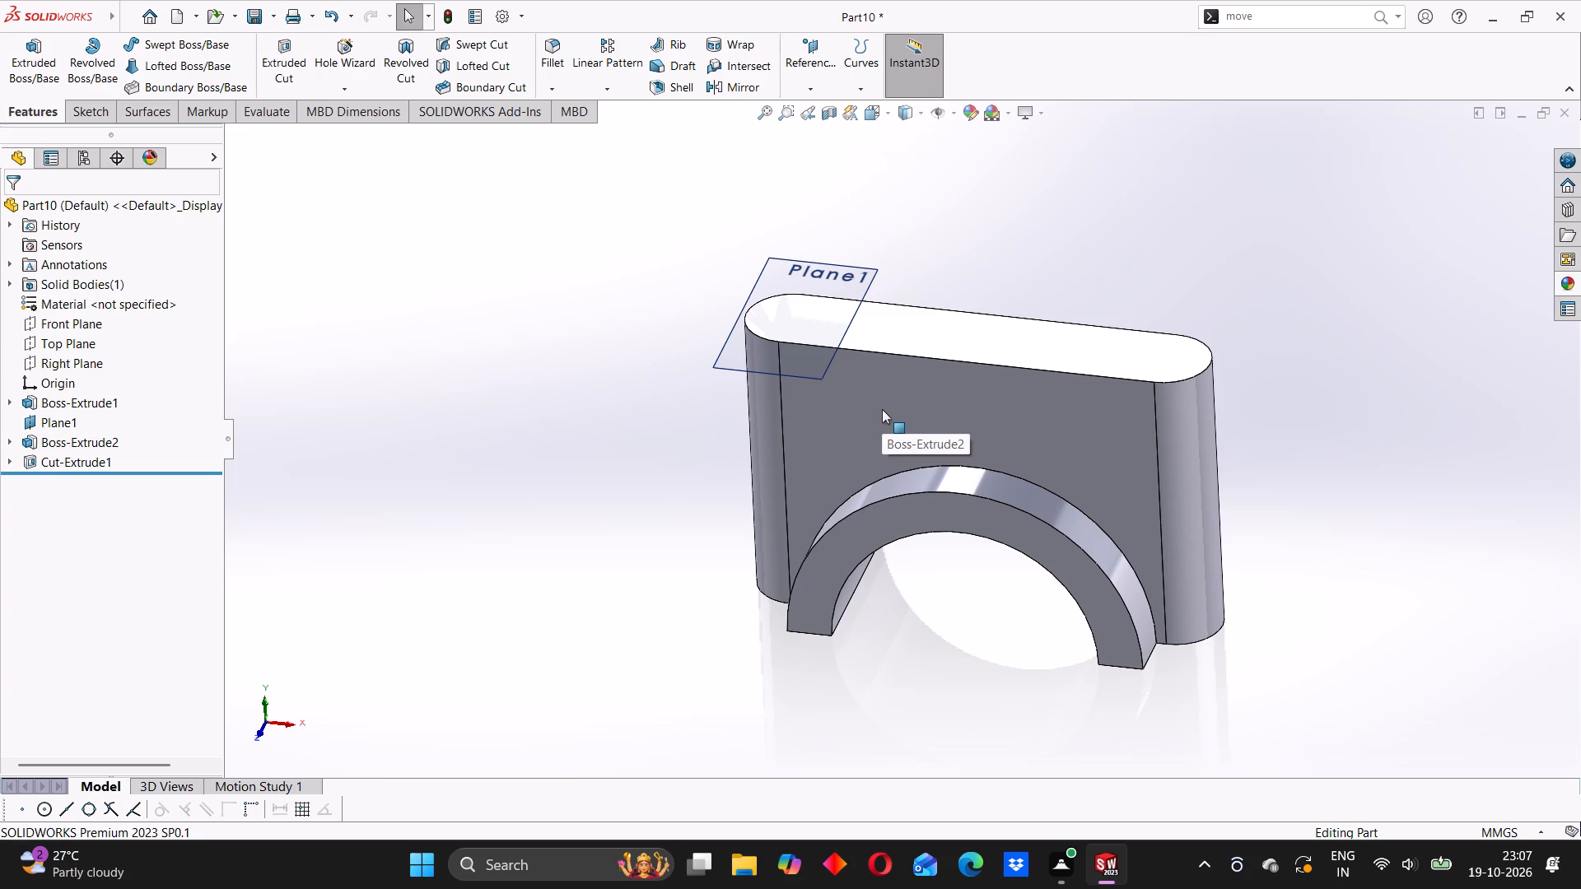
click(648, 457)
scroll(865, 430, down, 2)
middle_drag(877, 436, 912, 420)
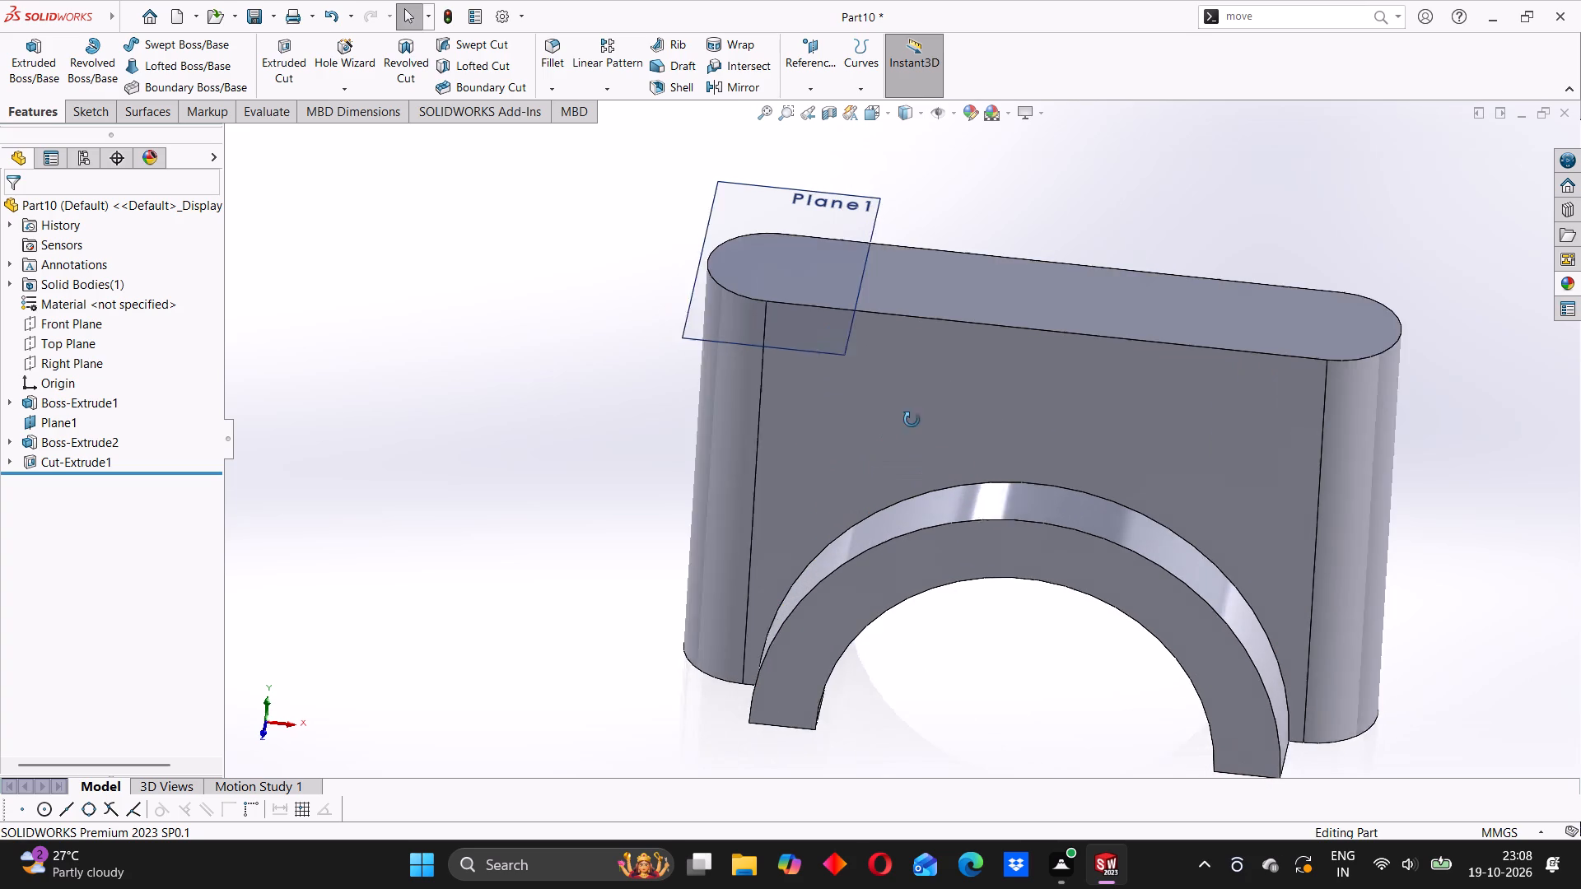
middle_drag(912, 420, 914, 418)
right_click(730, 199)
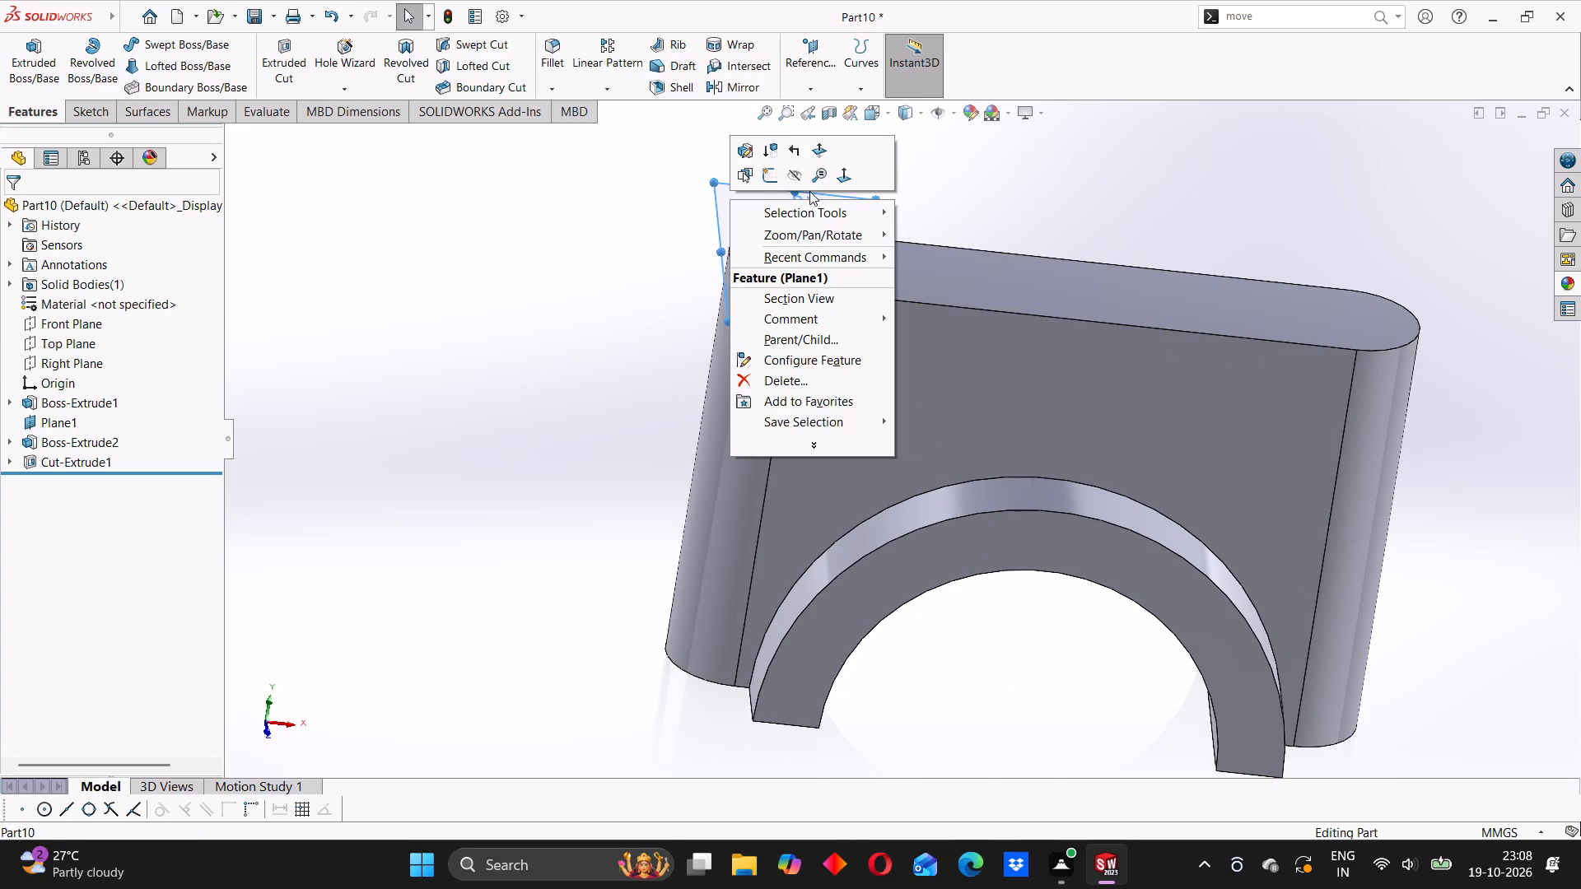
click(795, 175)
click(595, 303)
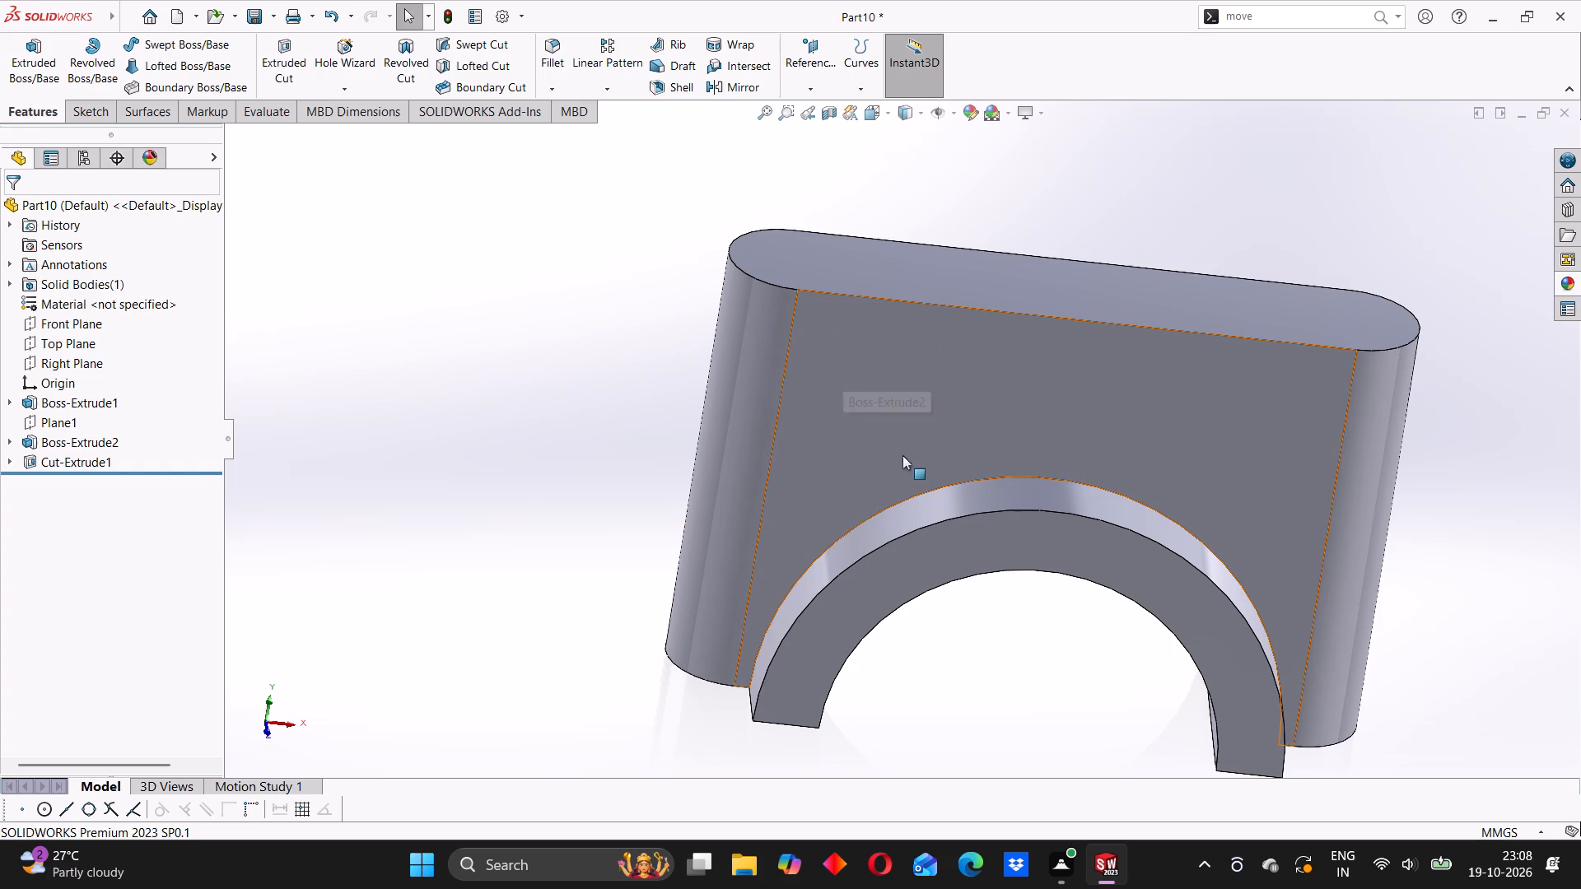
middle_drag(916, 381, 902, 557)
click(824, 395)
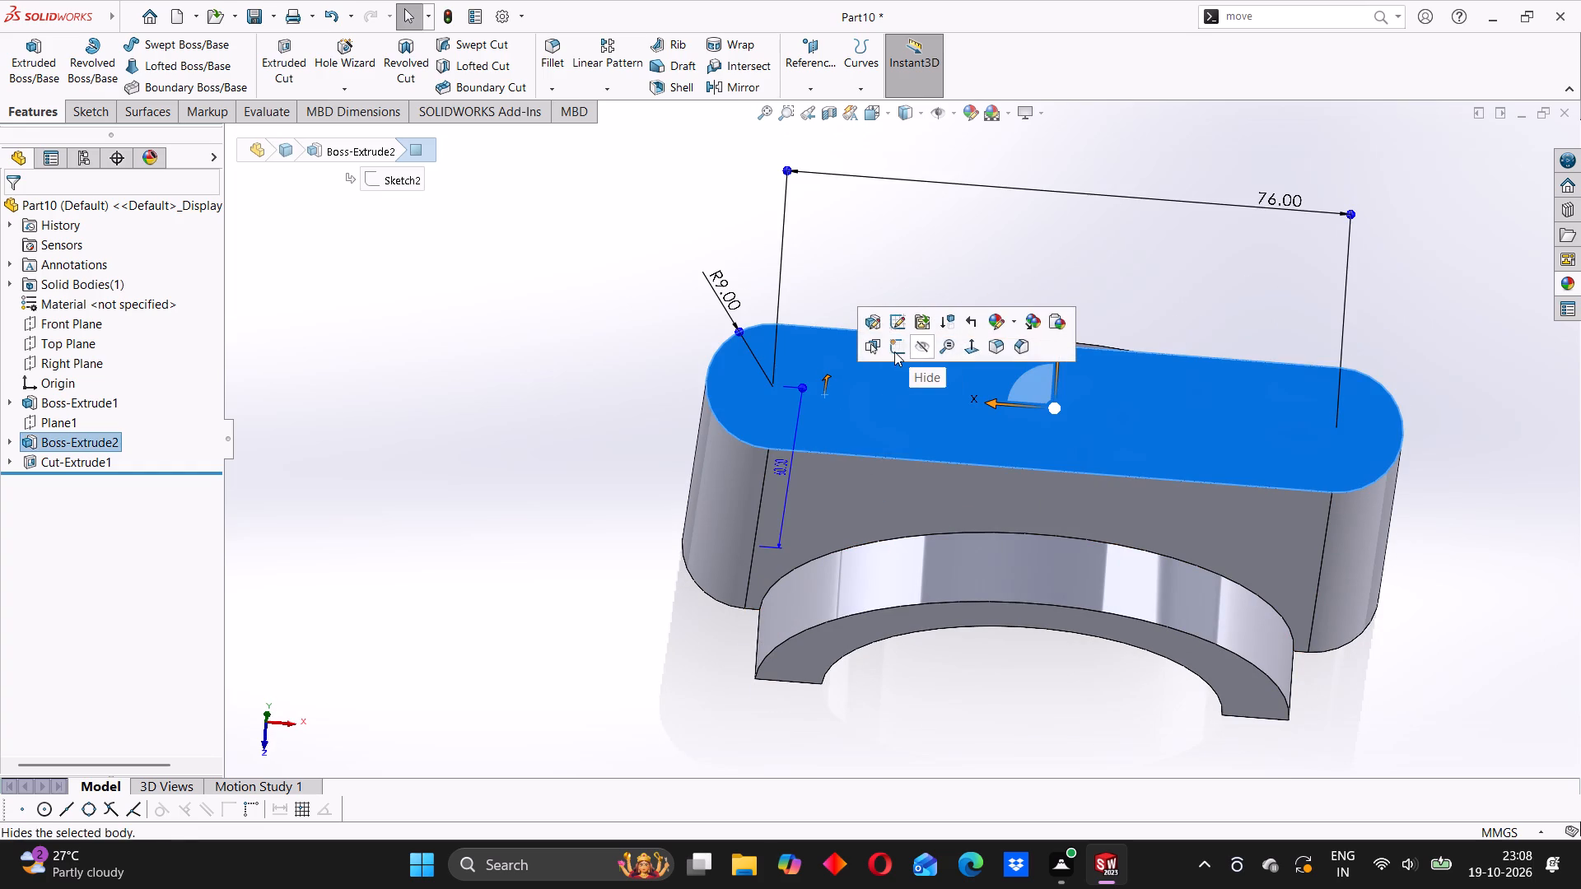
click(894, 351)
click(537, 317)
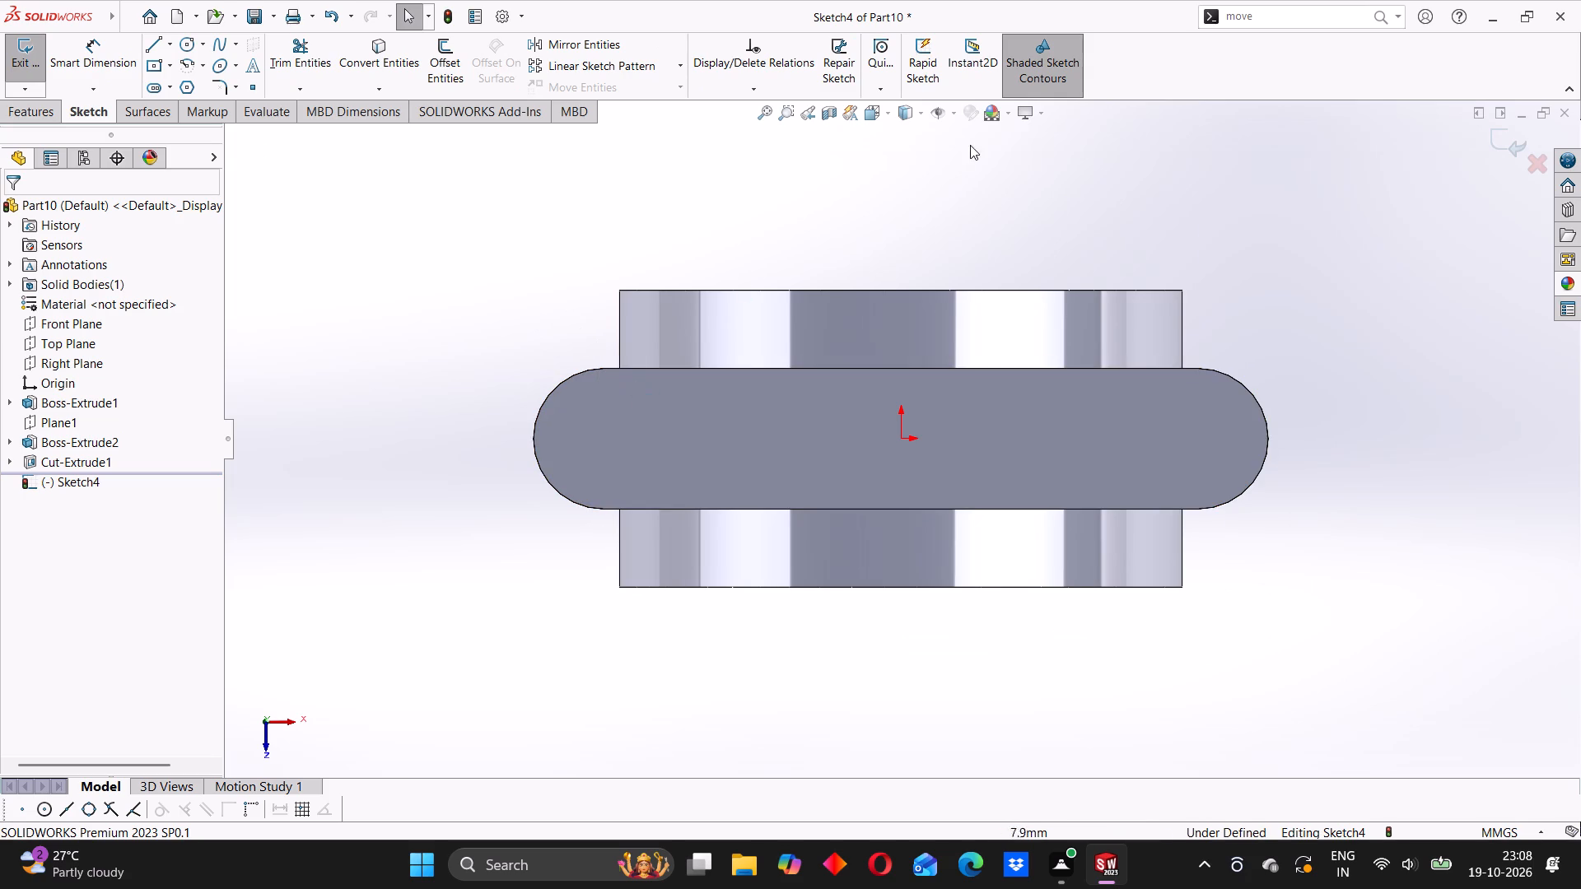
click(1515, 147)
On the half ring's flat end face, sketch two circles about 12.7 mm and 9.4 mm in diameter, centered on the slot's rounded ends.
middle_drag(760, 571, 825, 442)
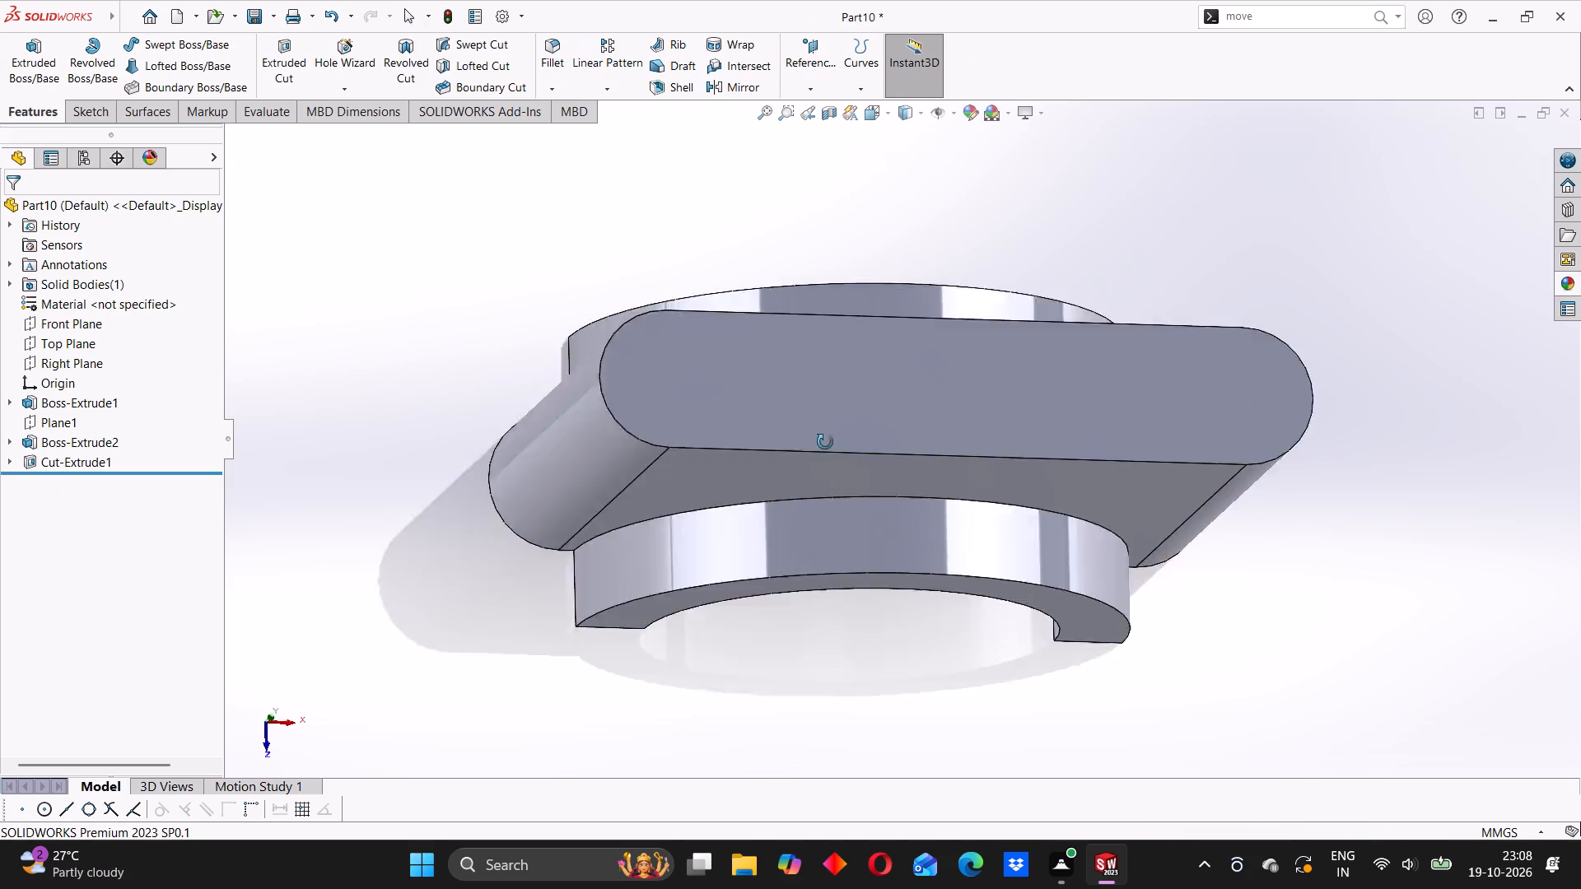
middle_drag(825, 442, 907, 316)
middle_drag(722, 464, 838, 374)
click(665, 412)
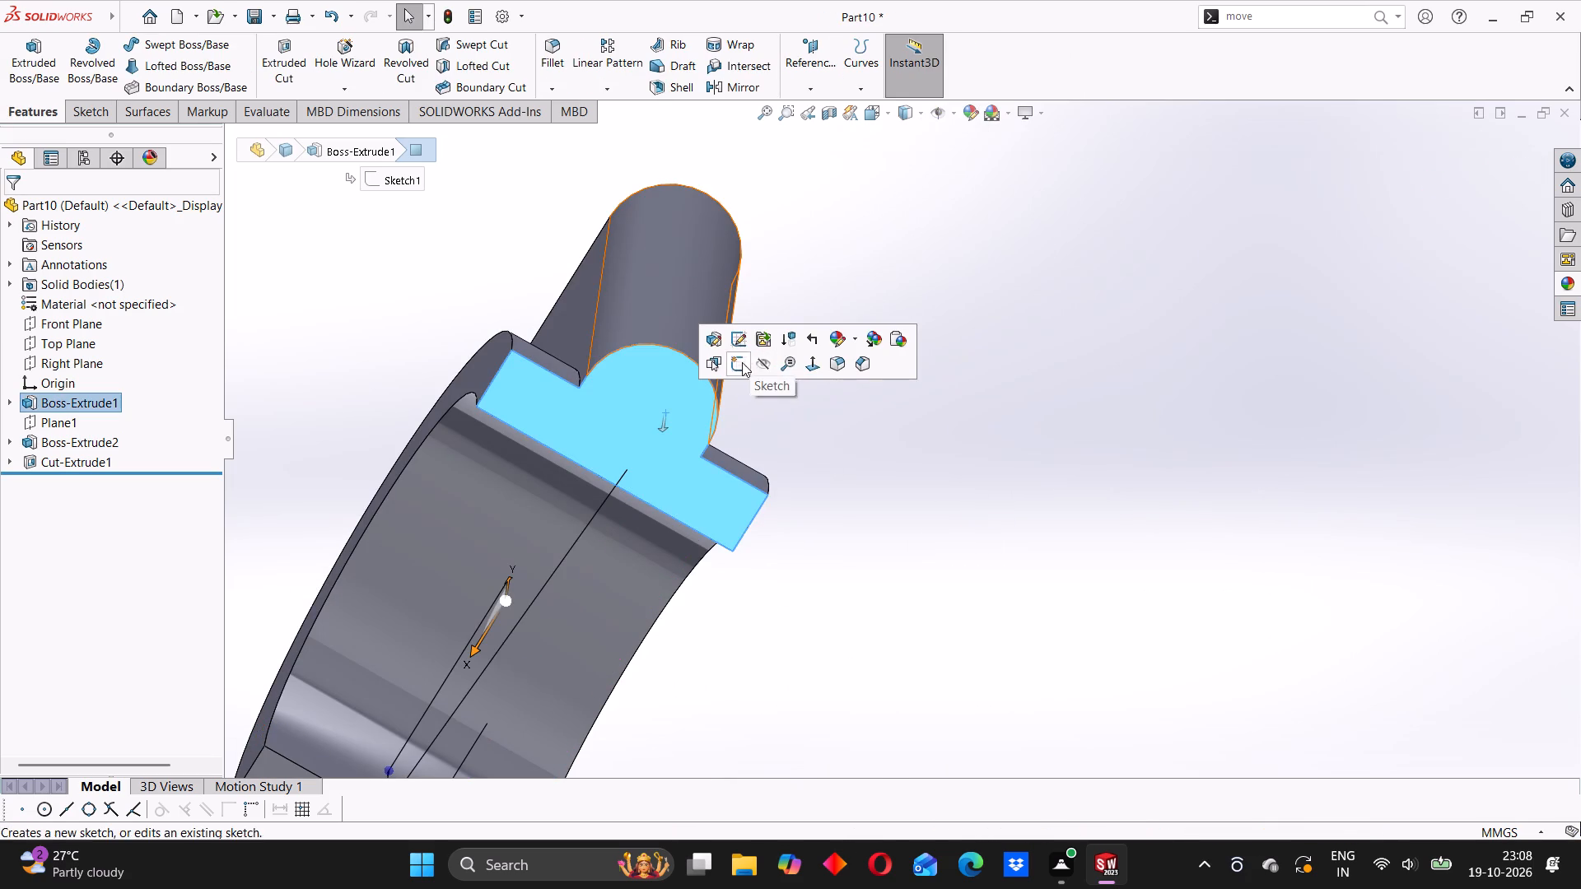
click(742, 362)
click(649, 256)
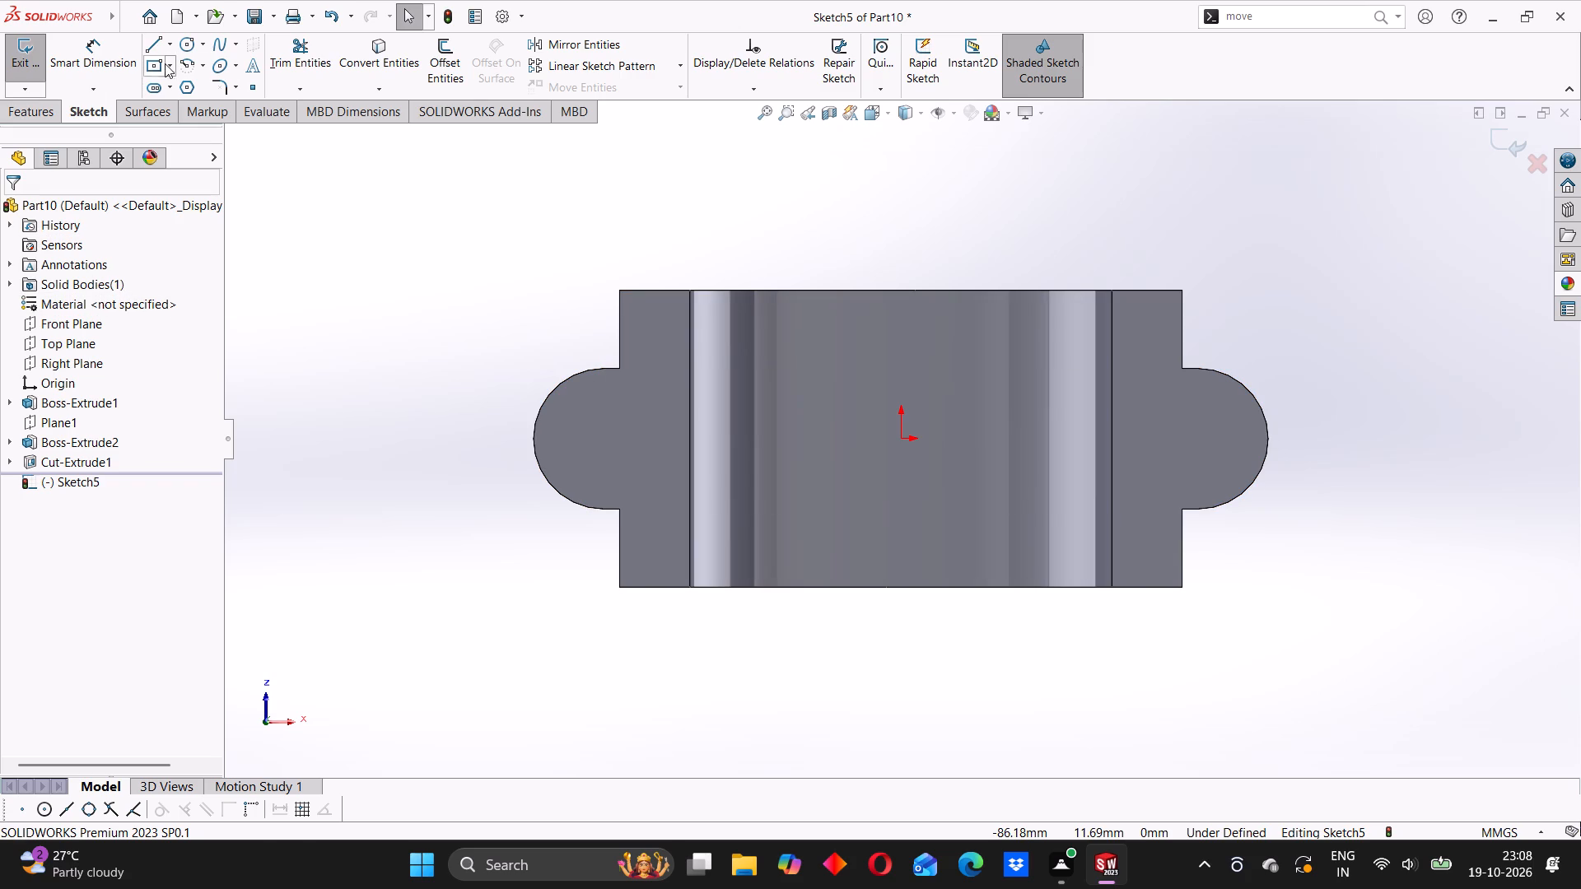
click(184, 44)
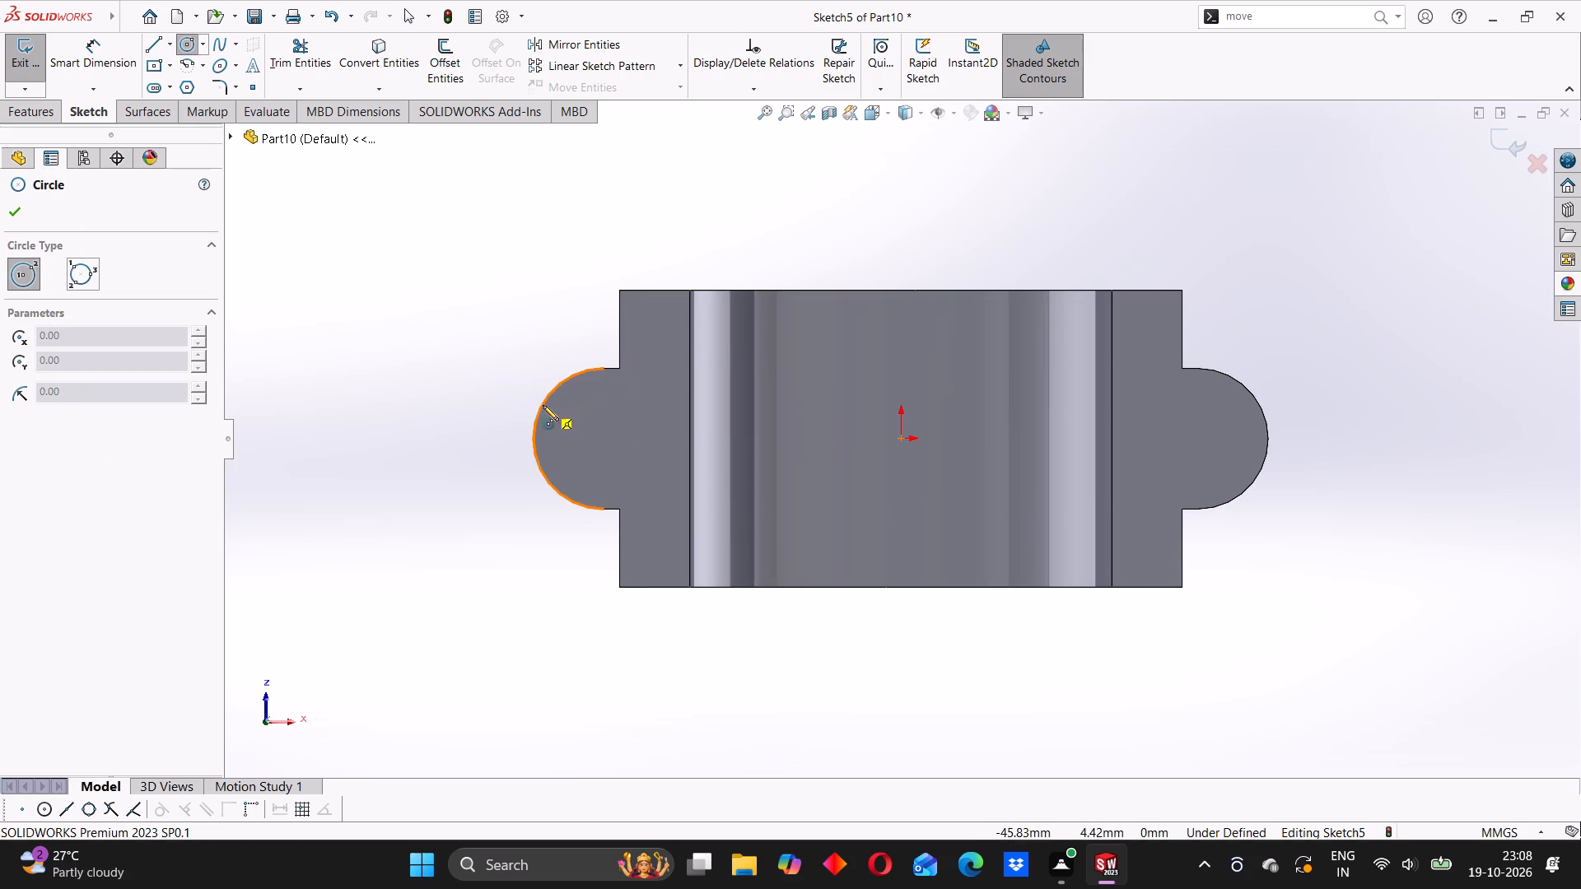
click(605, 440)
click(618, 391)
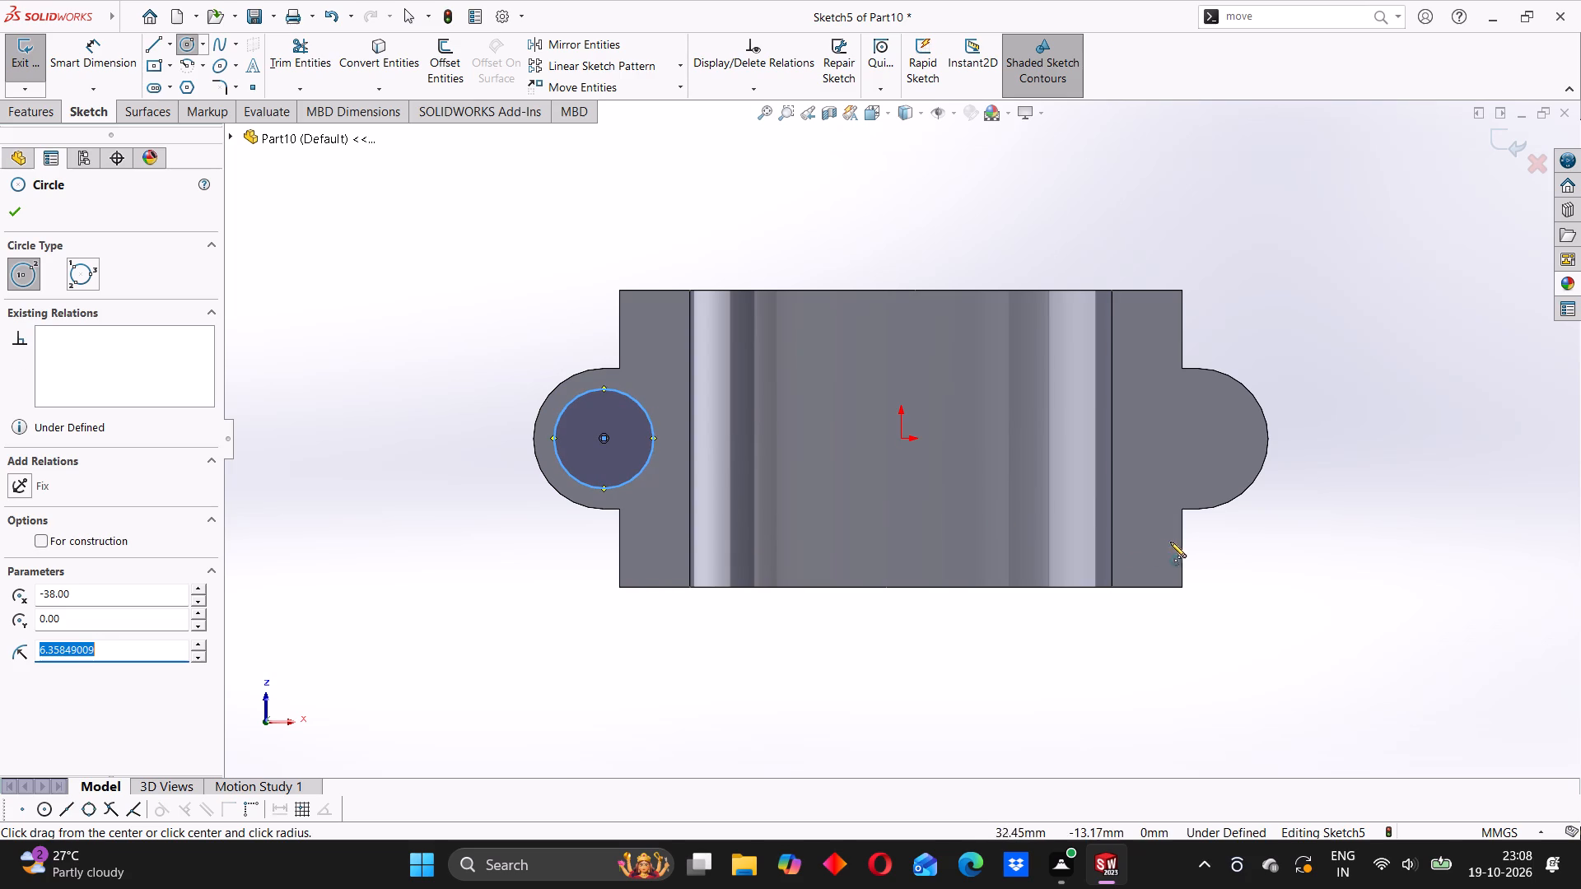
click(1197, 440)
click(1220, 409)
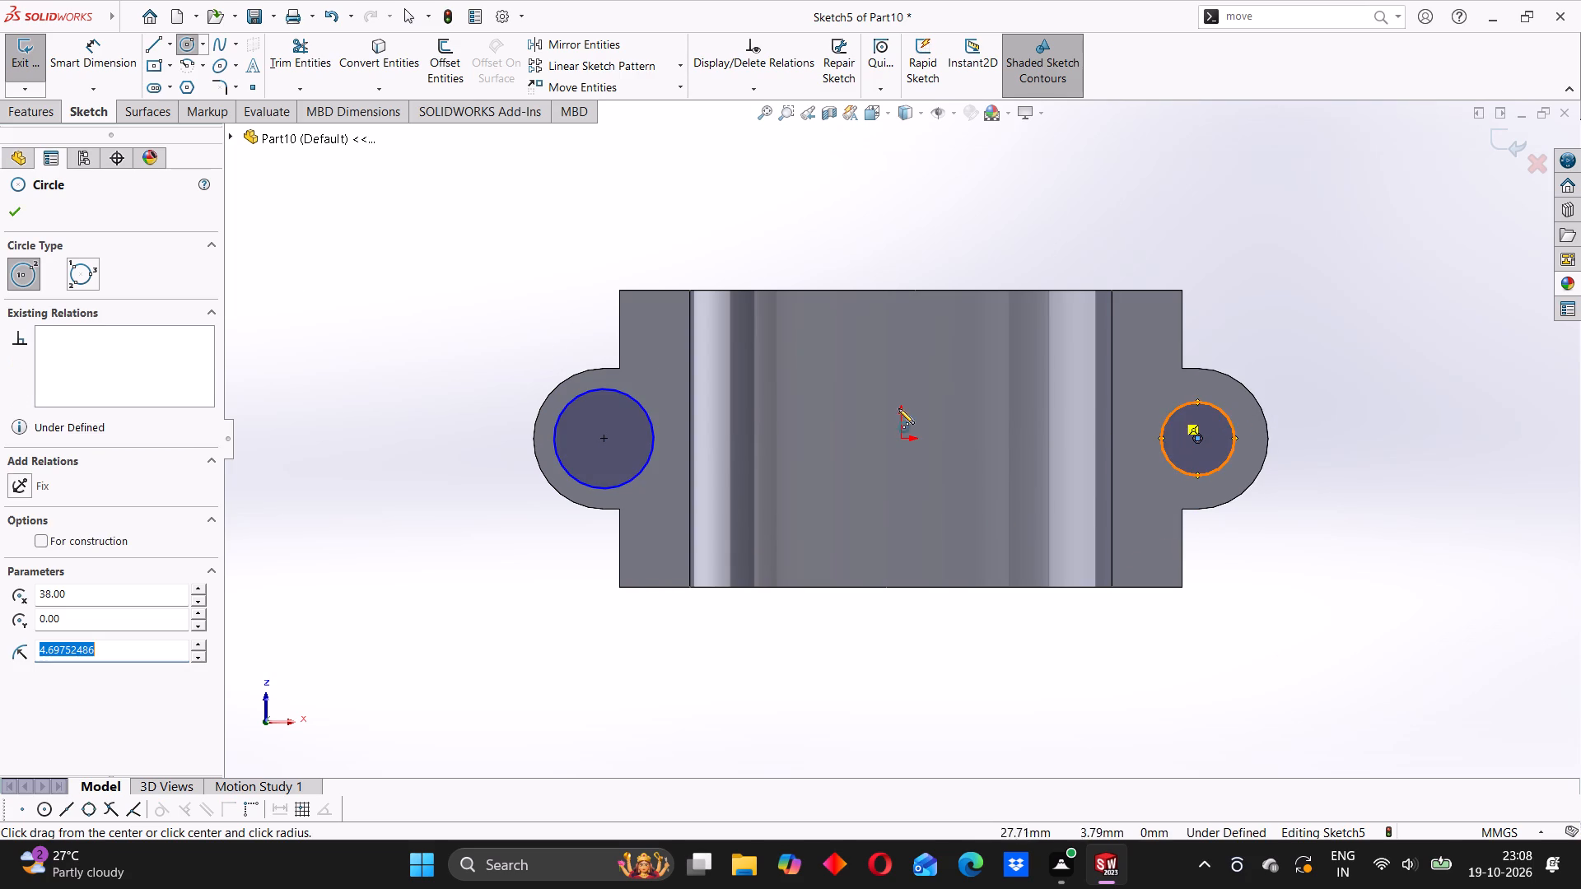
Dimension both bolt-hole circles at the slot's rounded ends to a diameter of 9 mm each.
click(110, 63)
click(595, 385)
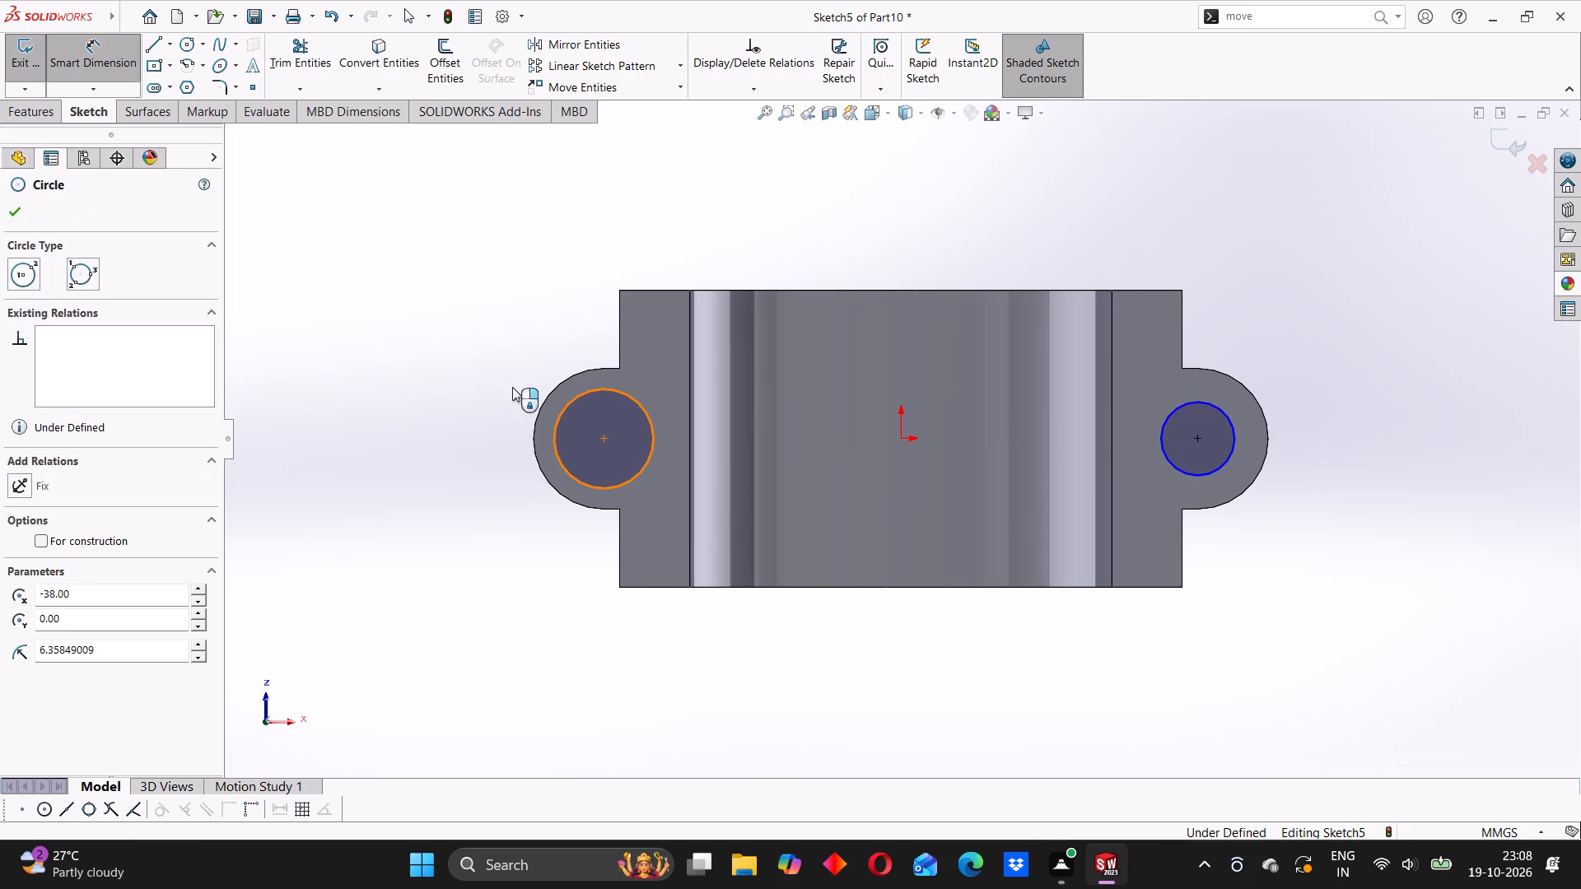
click(456, 396)
key(9)
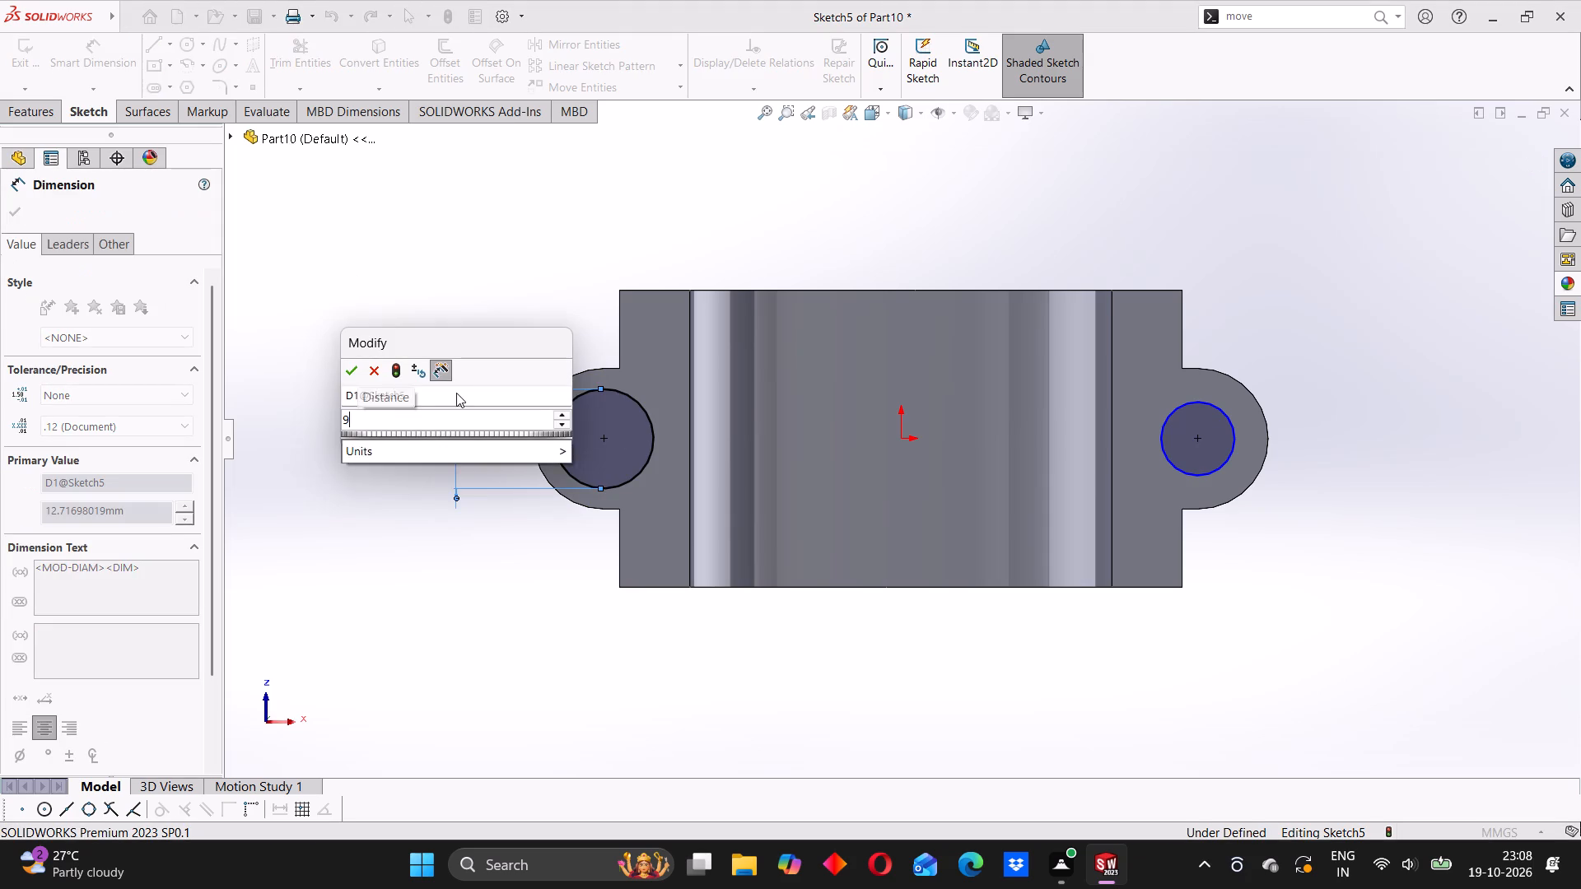
key(Return)
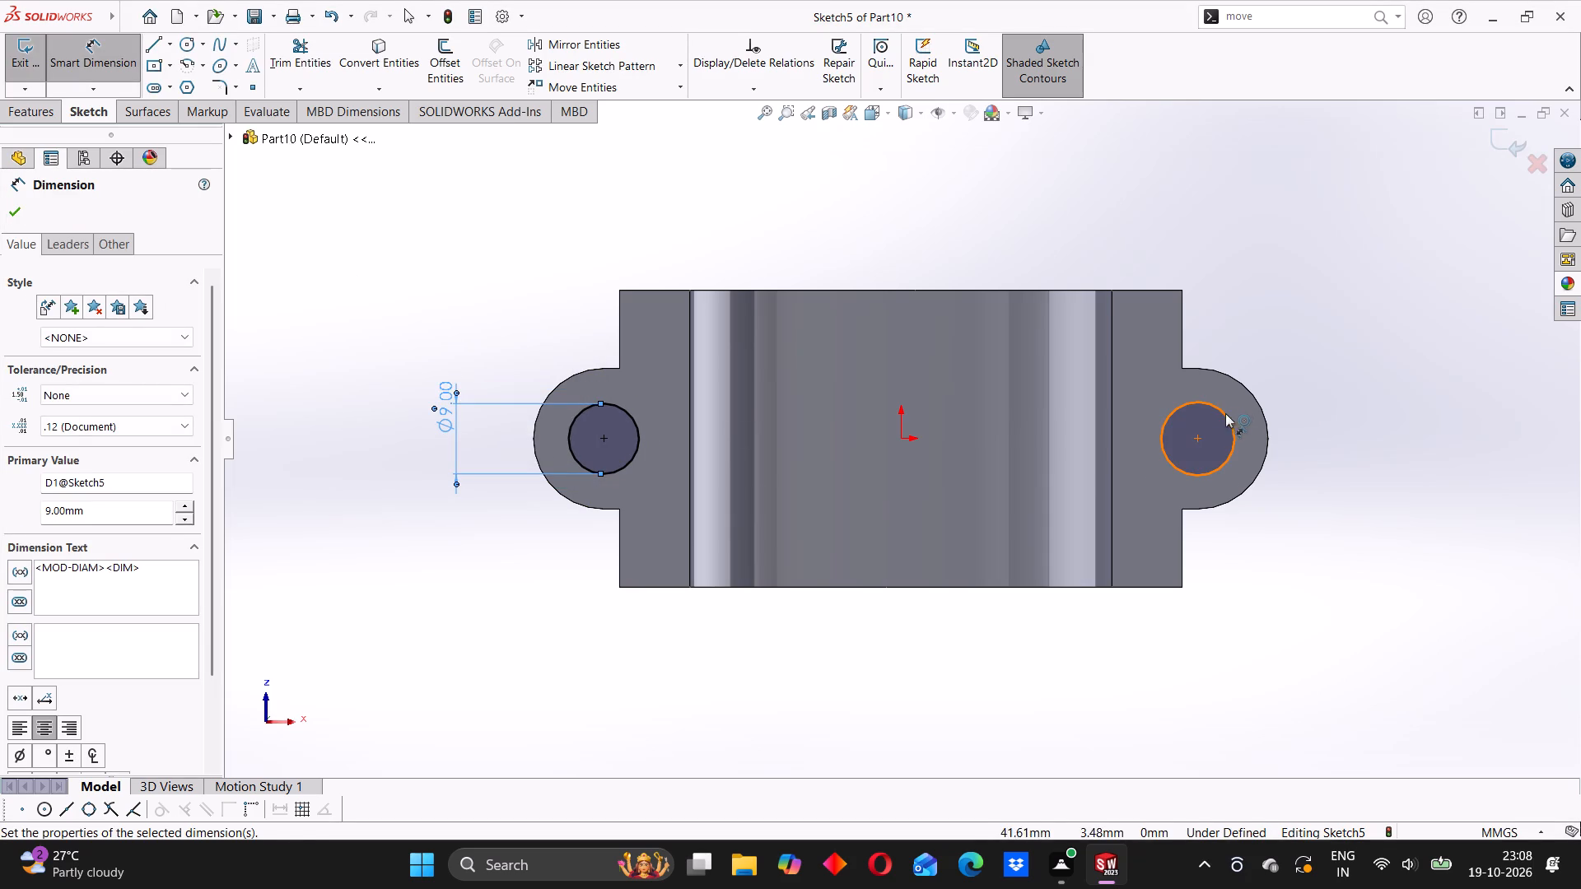
click(1224, 415)
click(1297, 379)
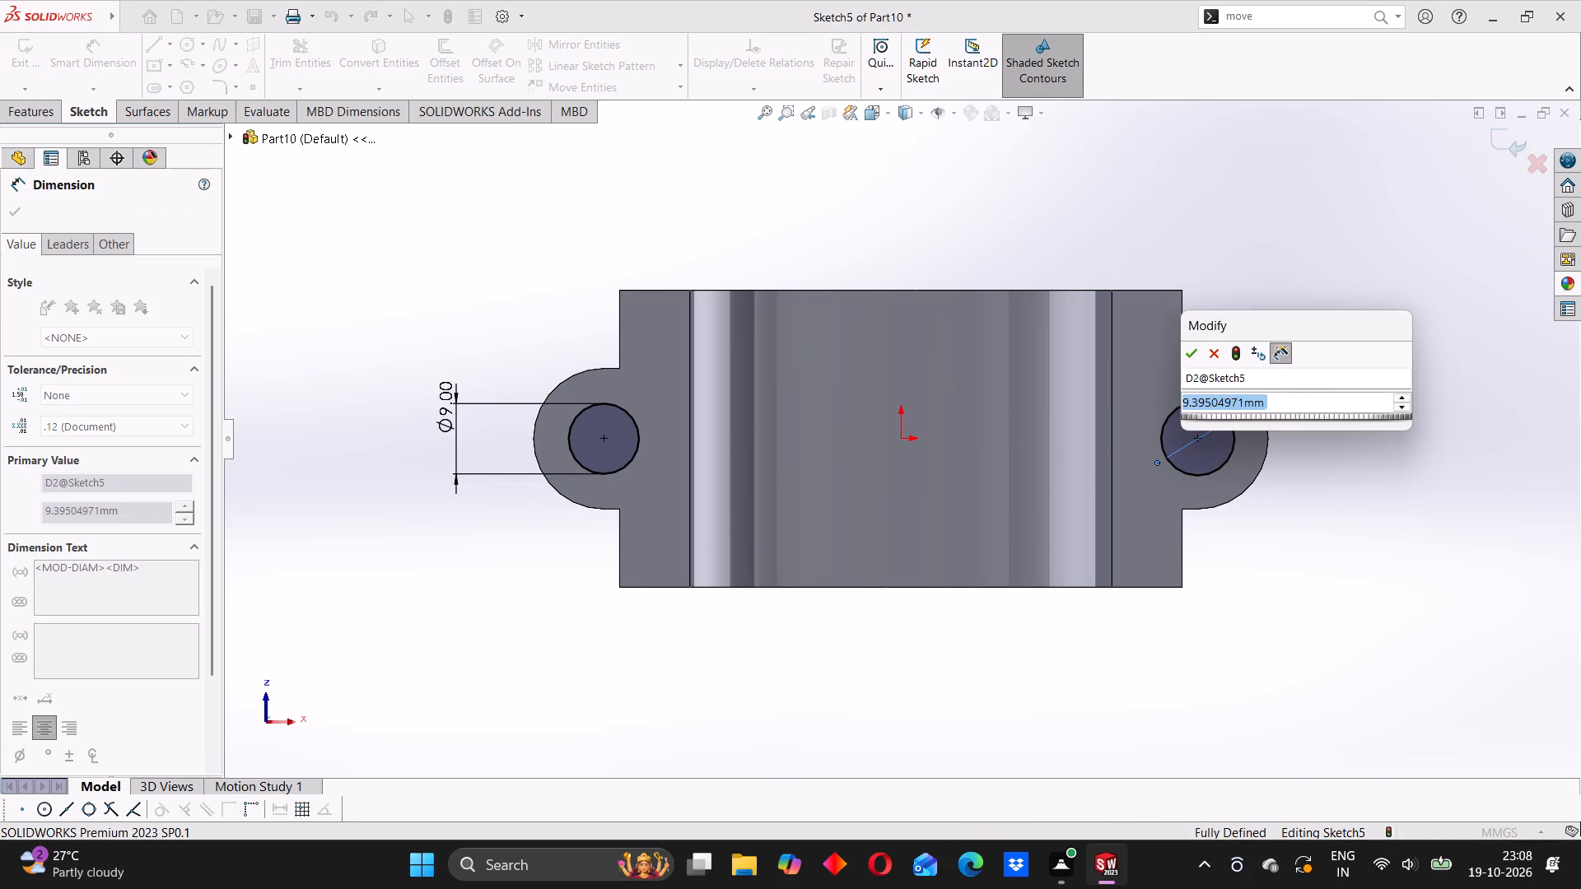
key(9)
key(Return)
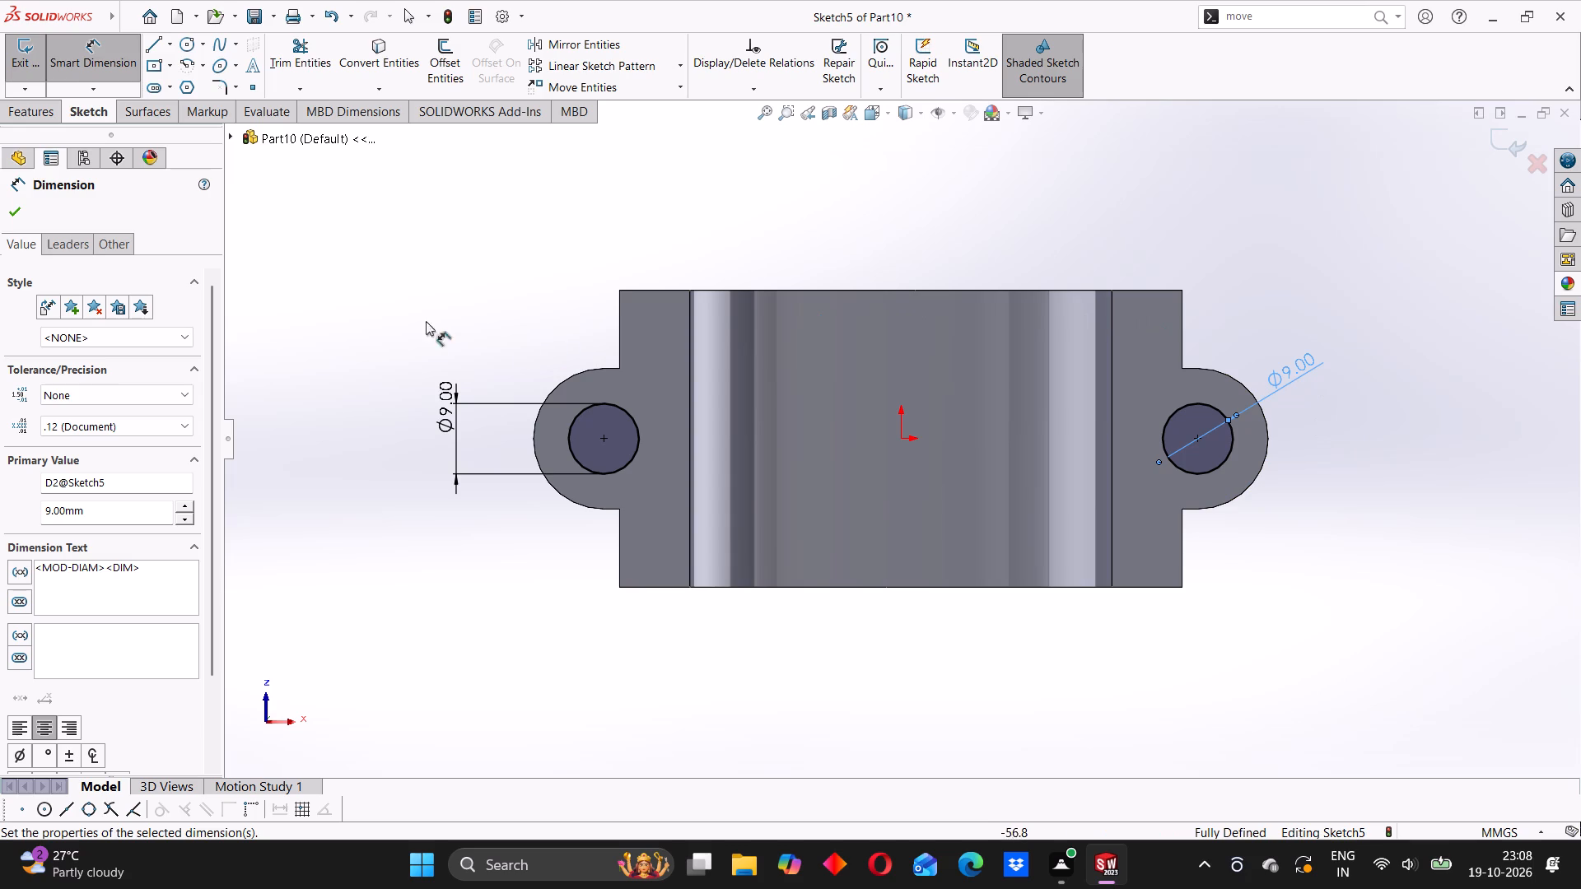
click(137, 53)
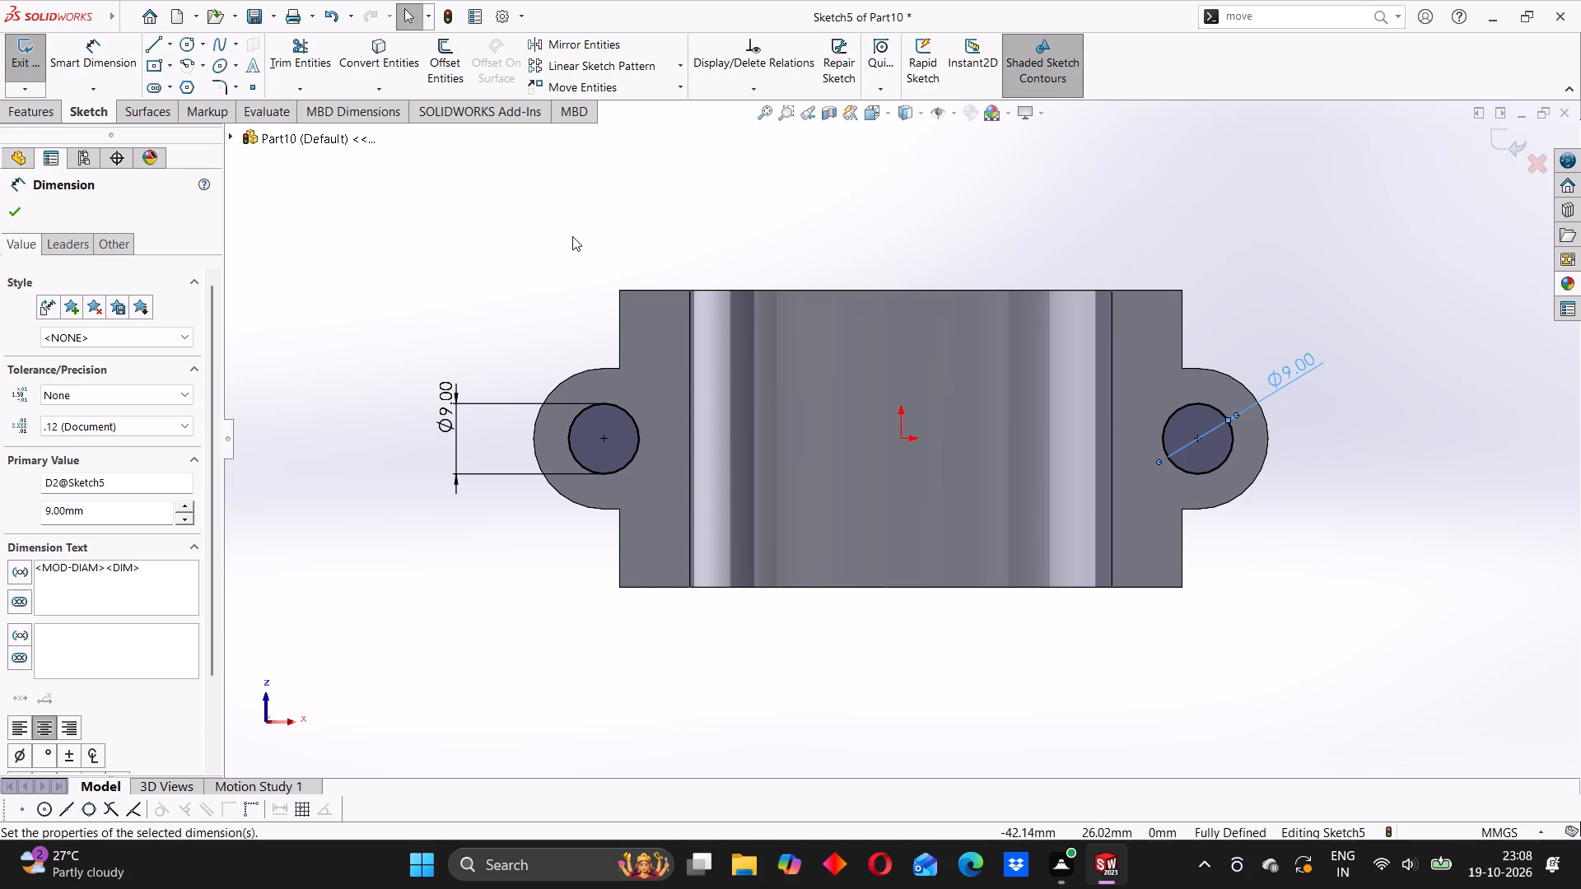
Cut the two 9 mm circles through the slot-shaped body with the Through All - Both end condition.
click(26, 111)
drag(271, 33, 277, 46)
click(290, 70)
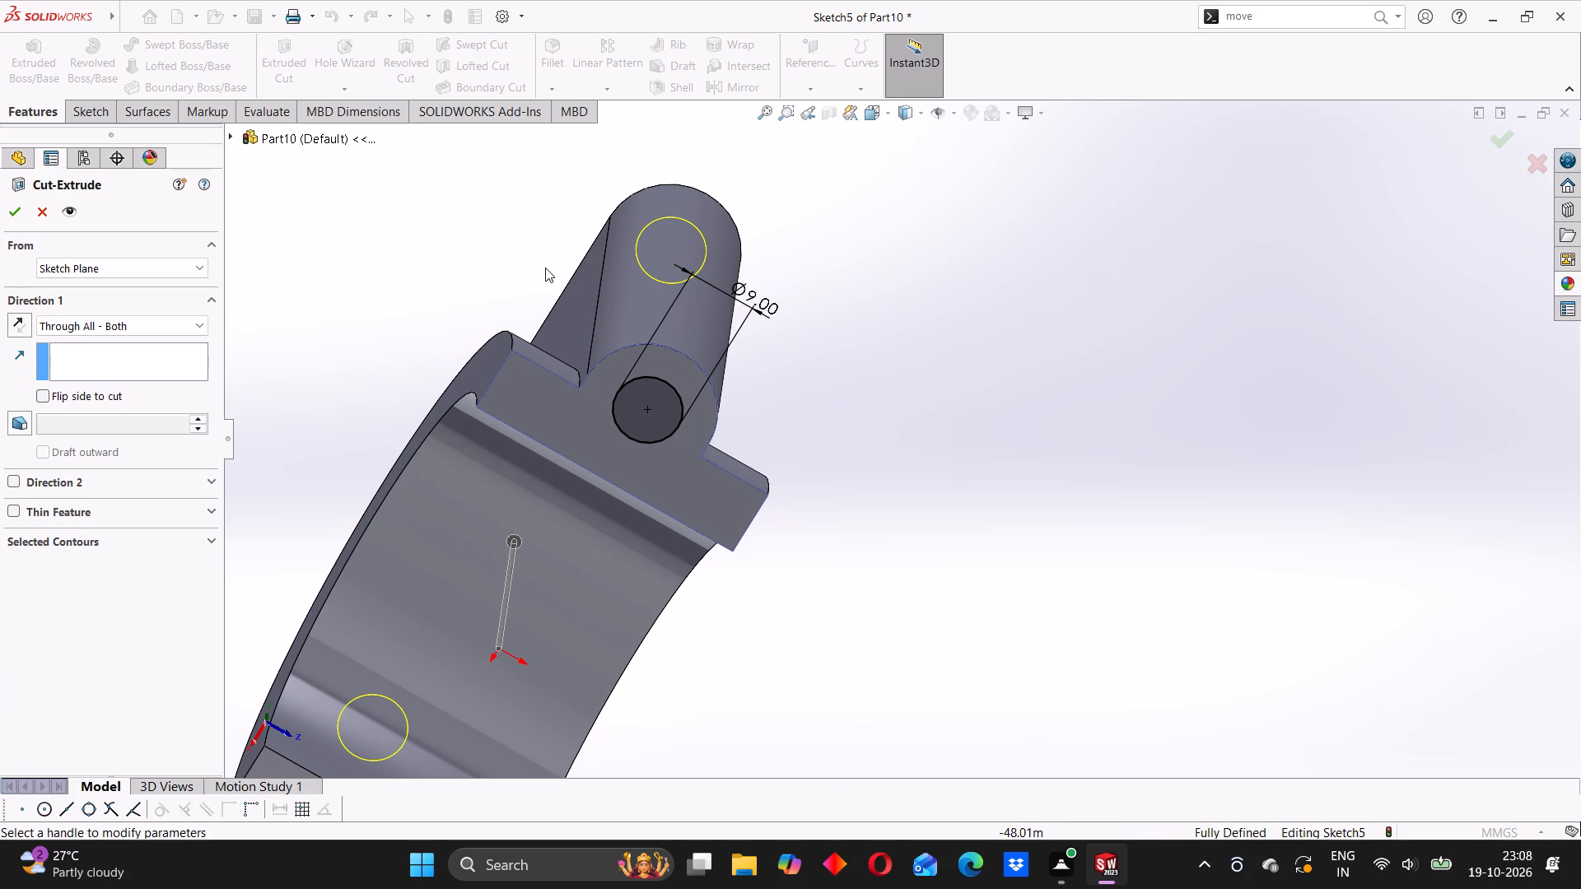
middle_drag(745, 288, 600, 410)
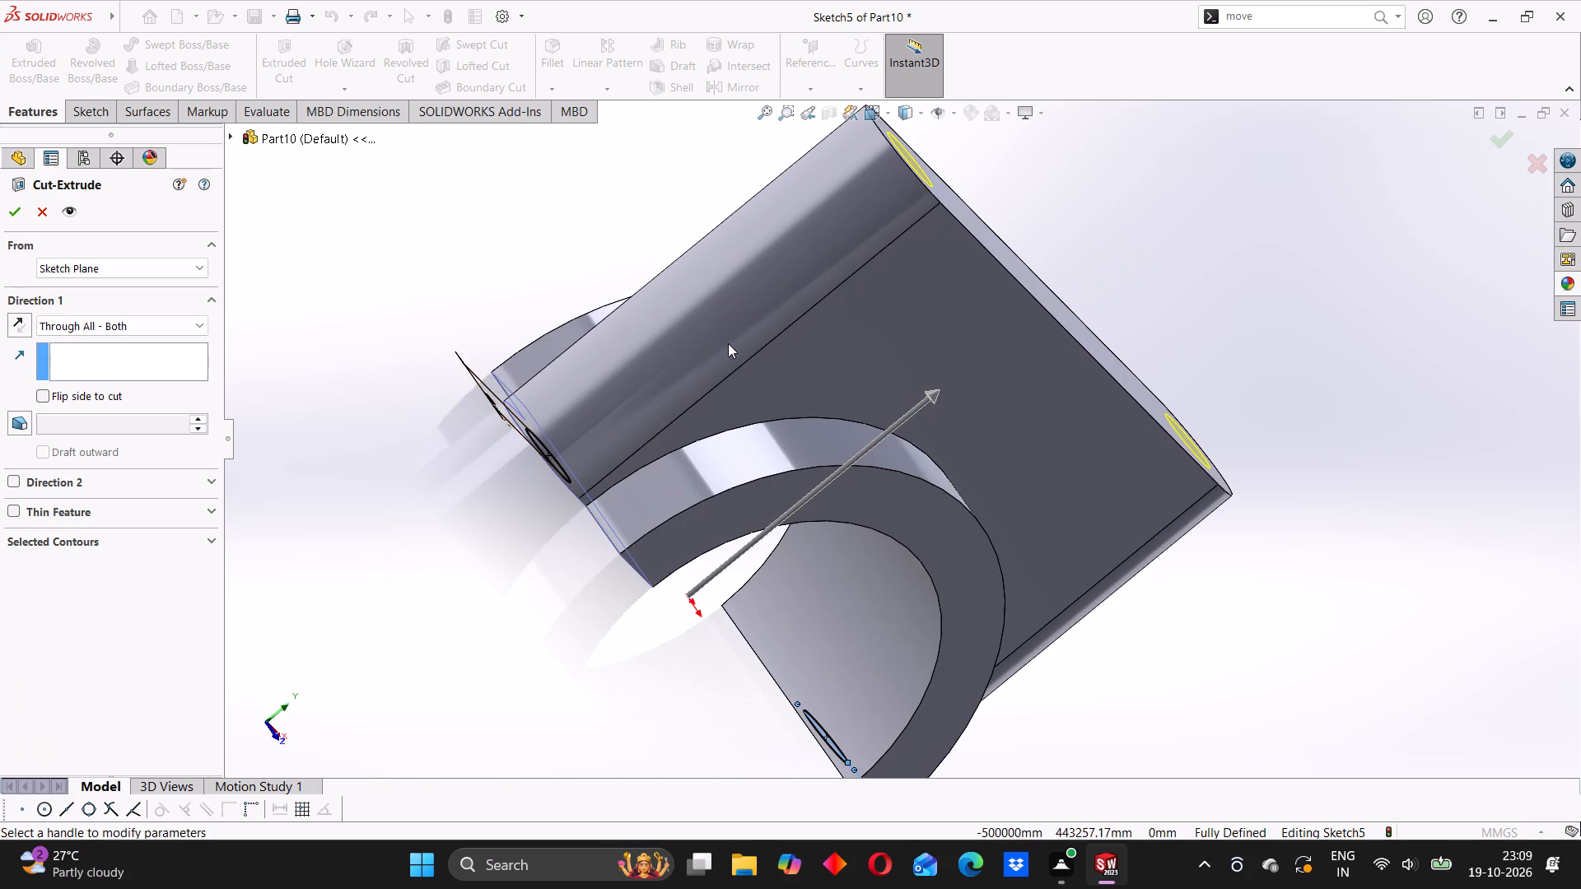
click(15, 214)
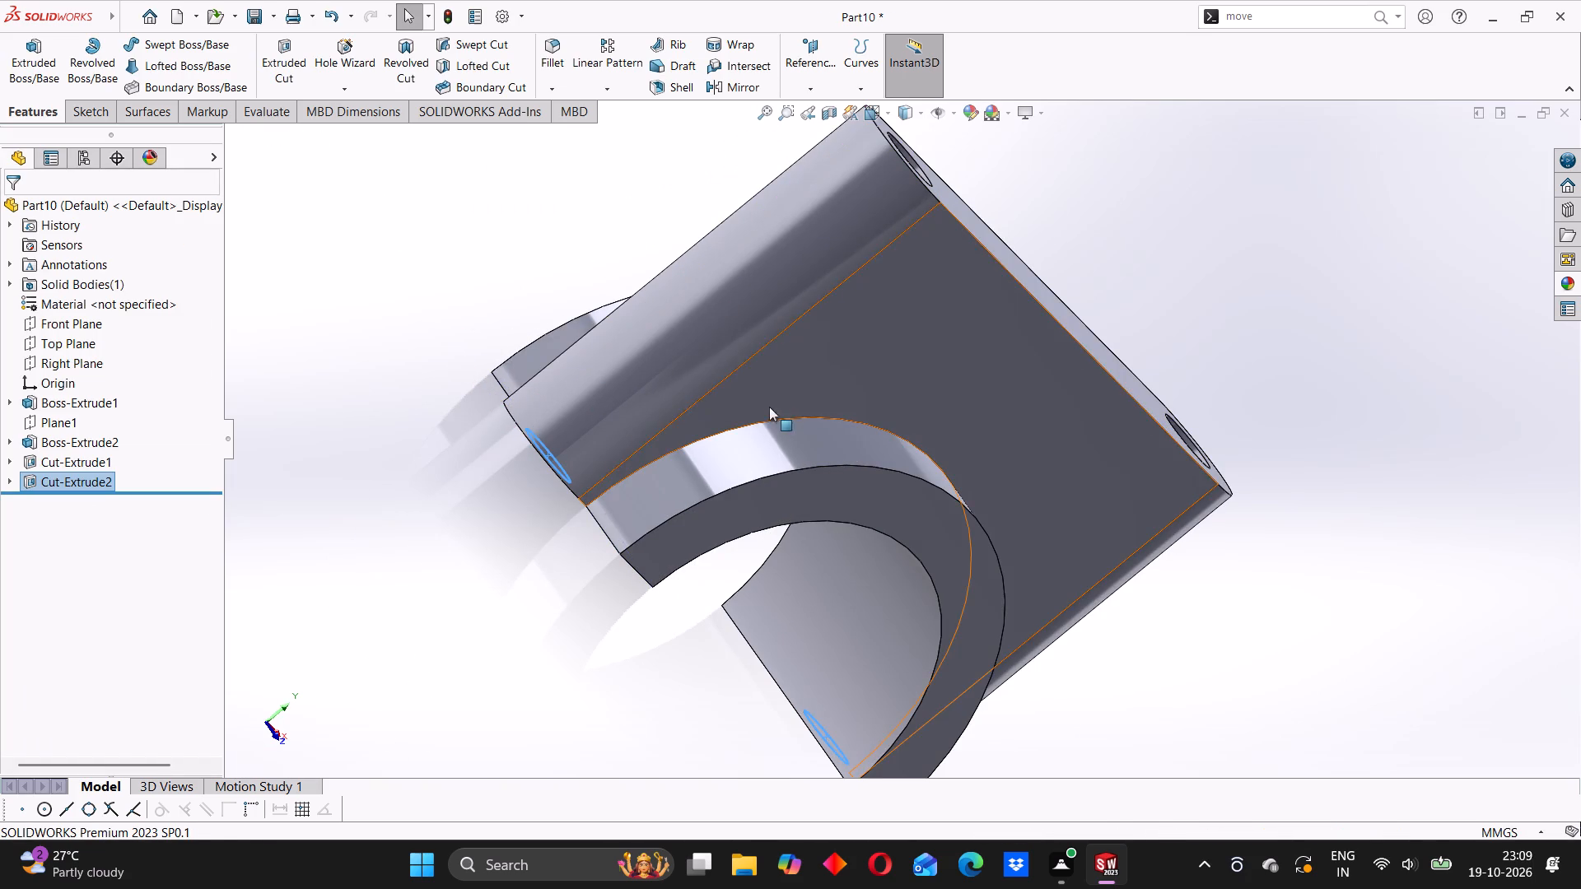
middle_drag(906, 438, 975, 388)
middle_drag(977, 387, 828, 501)
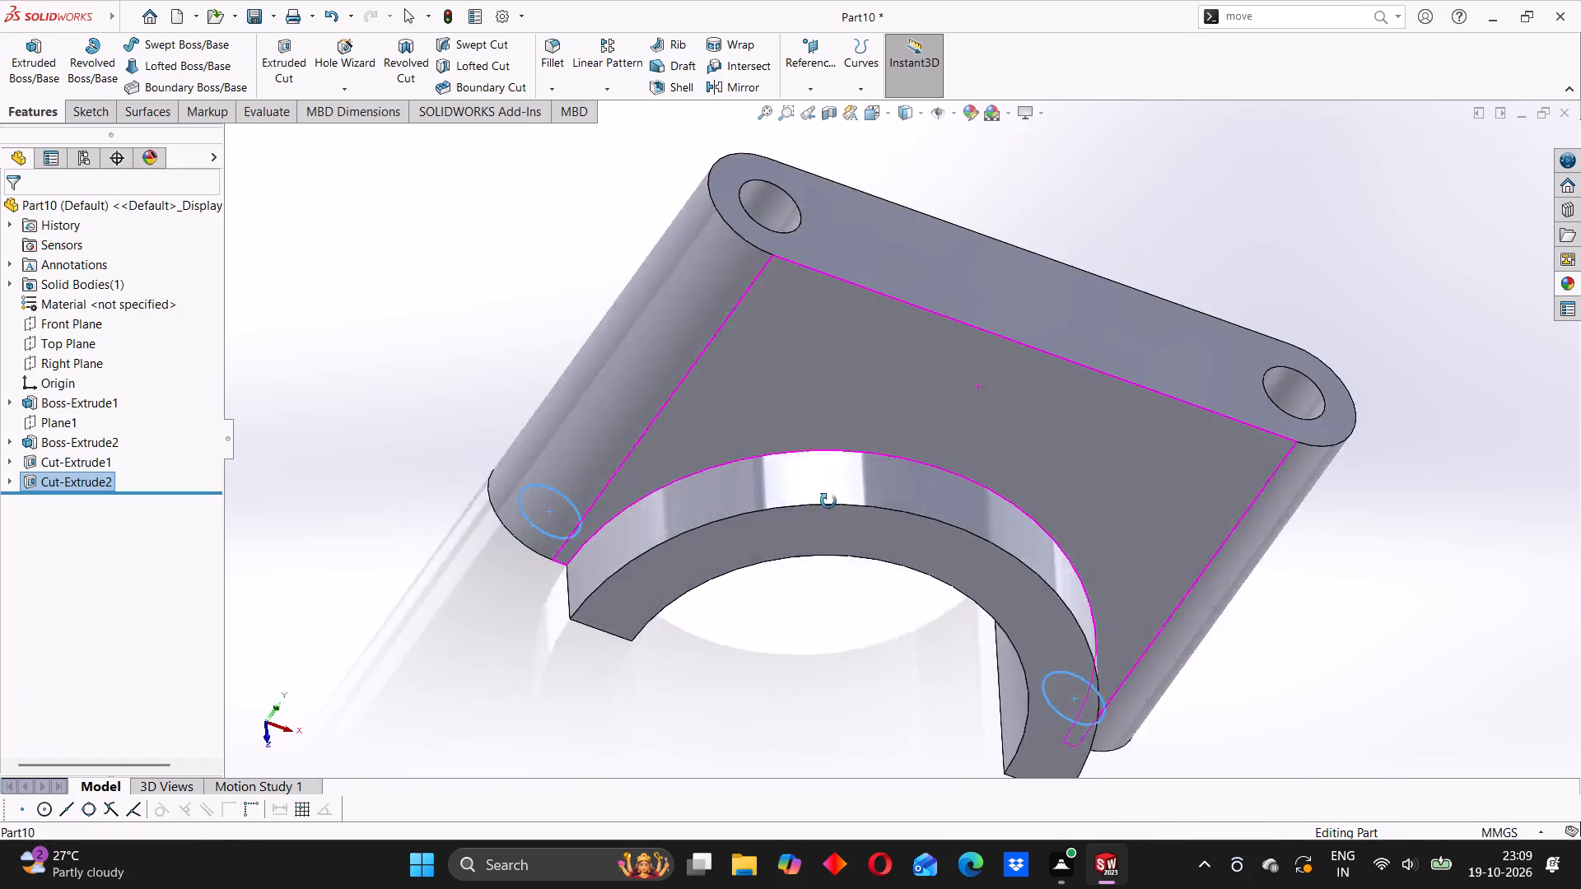
middle_drag(828, 501, 769, 517)
click(618, 379)
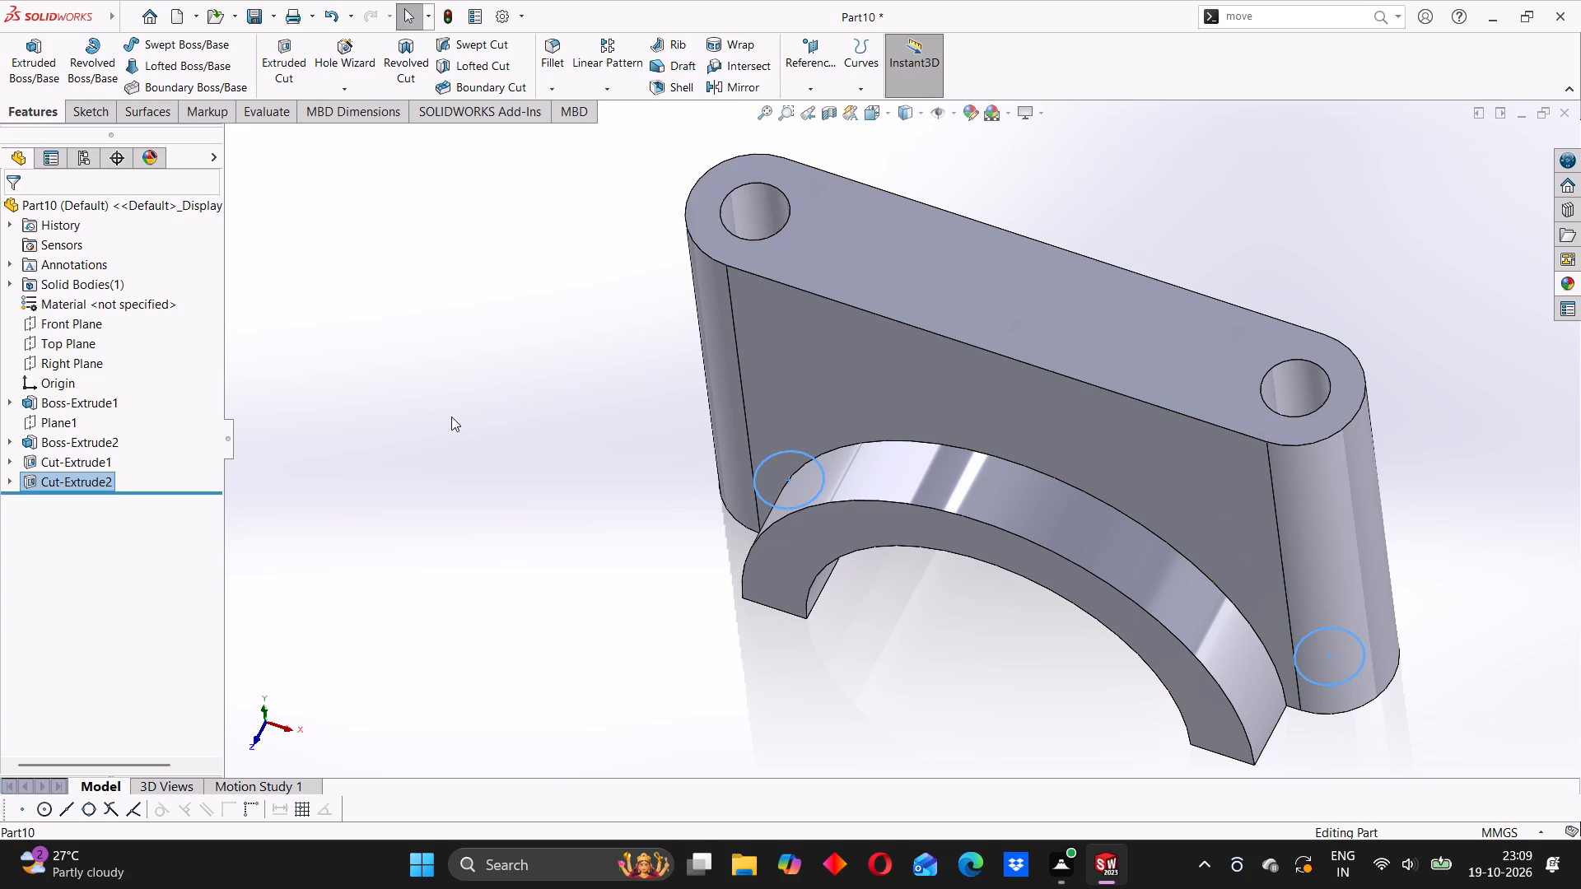
On the Front Plane, sketch a closed right triangle with legs about 19 mm long at the body's upper-left corner.
click(75, 328)
click(88, 300)
click(421, 305)
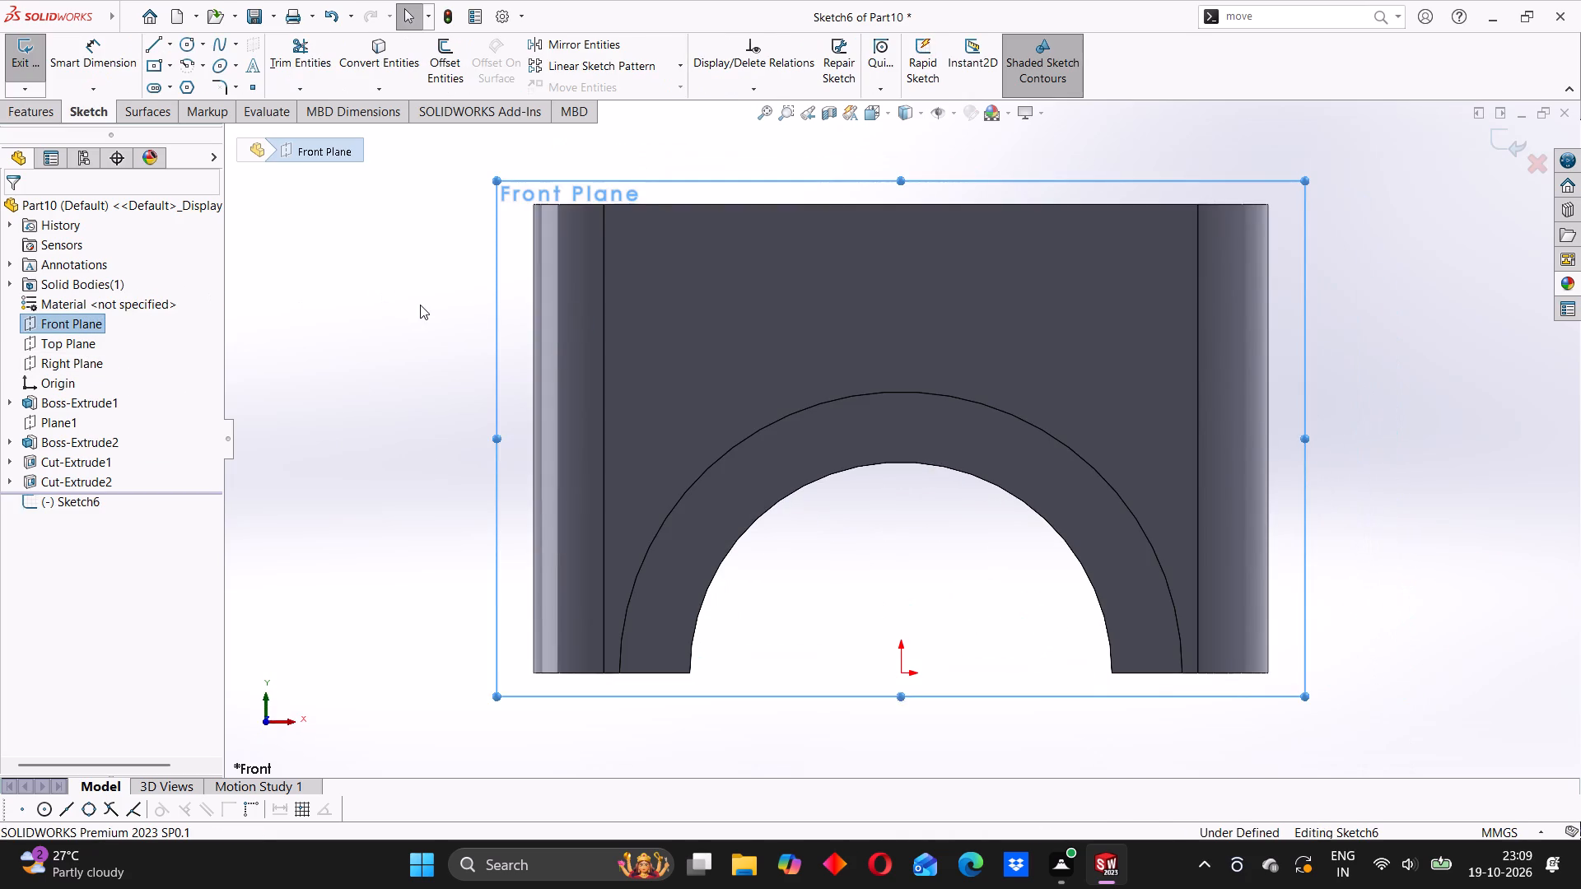
click(163, 48)
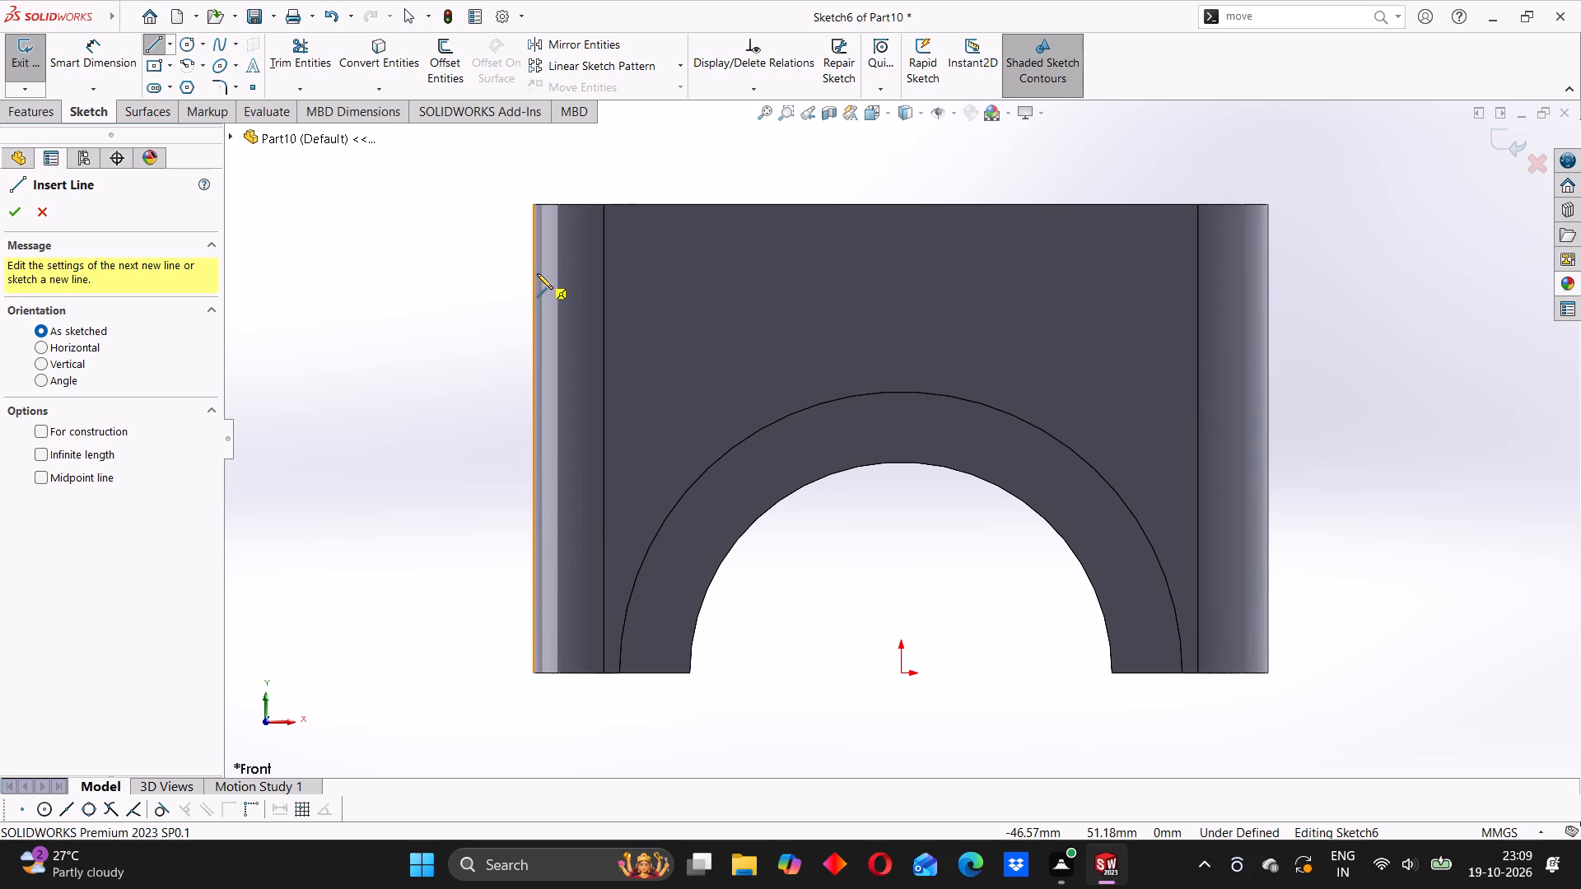
click(533, 204)
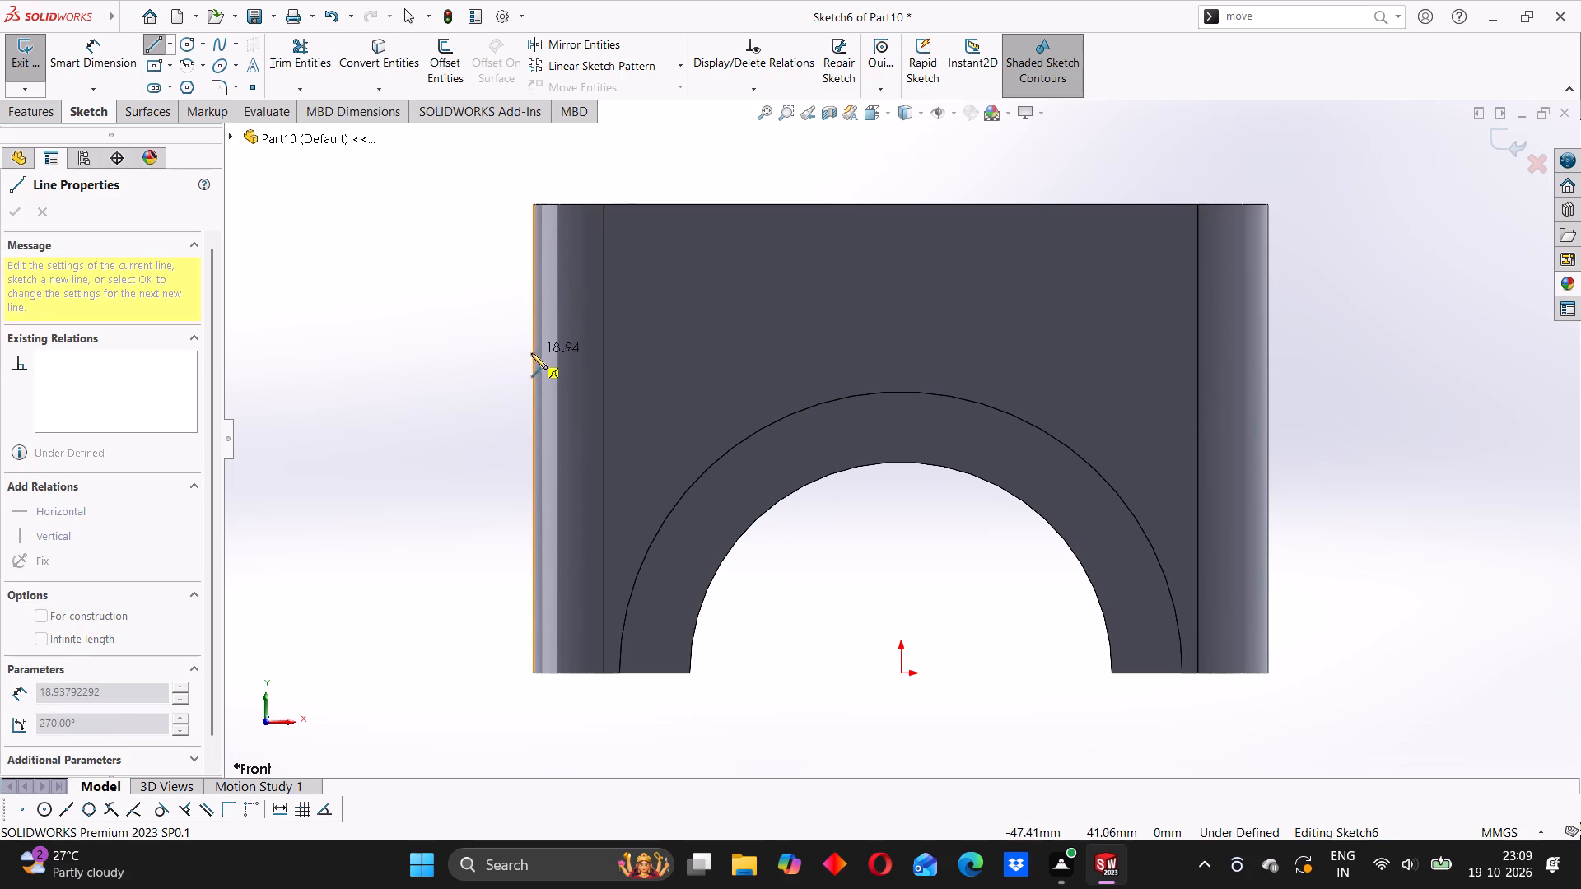
click(533, 354)
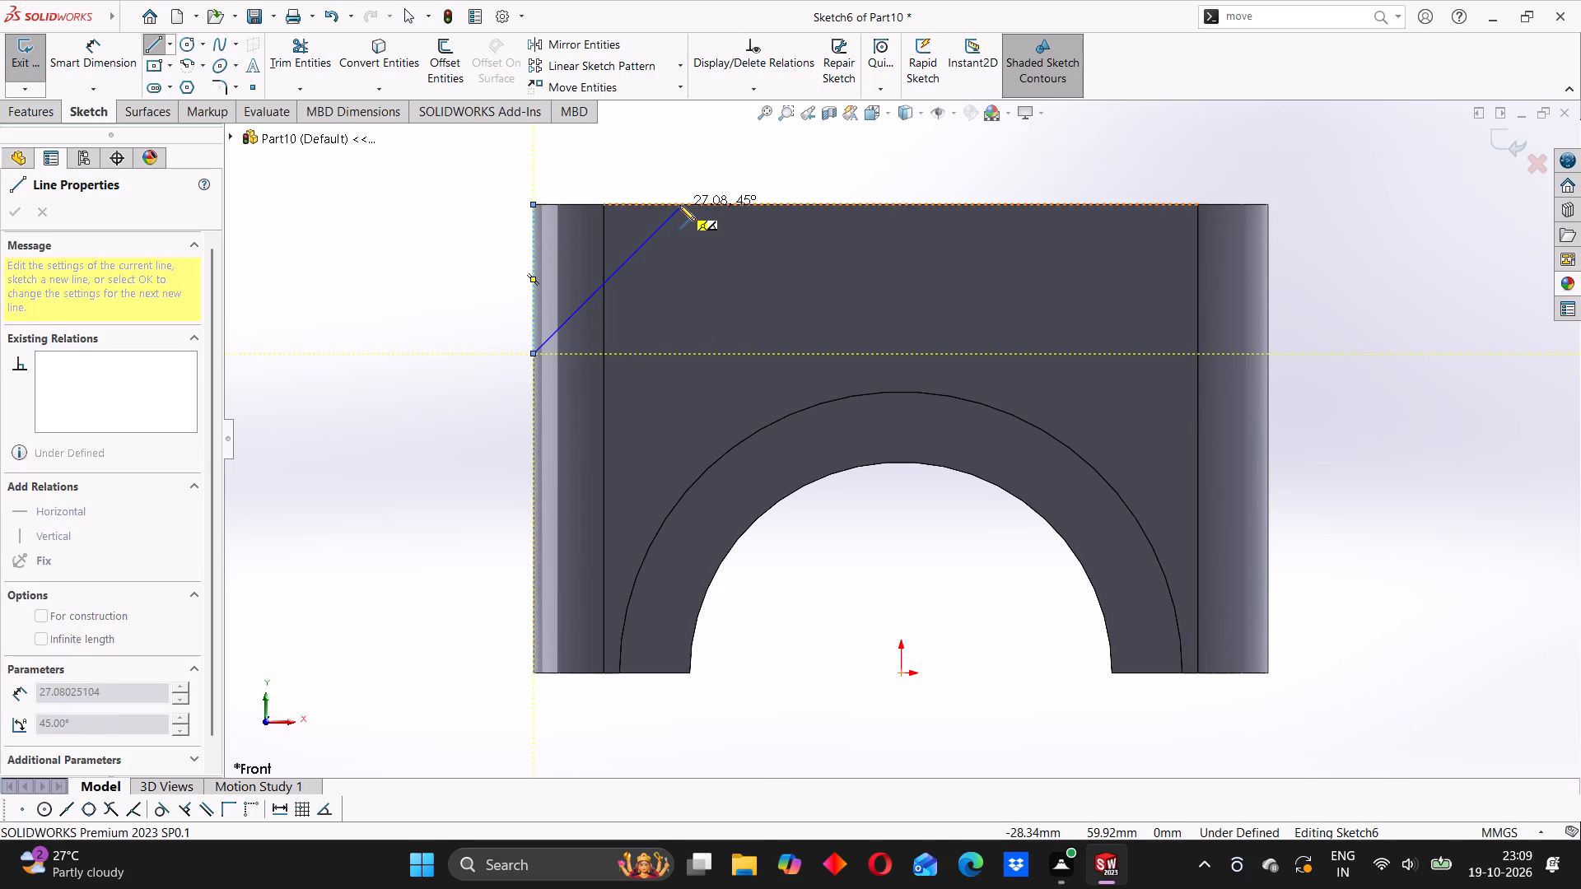
click(679, 205)
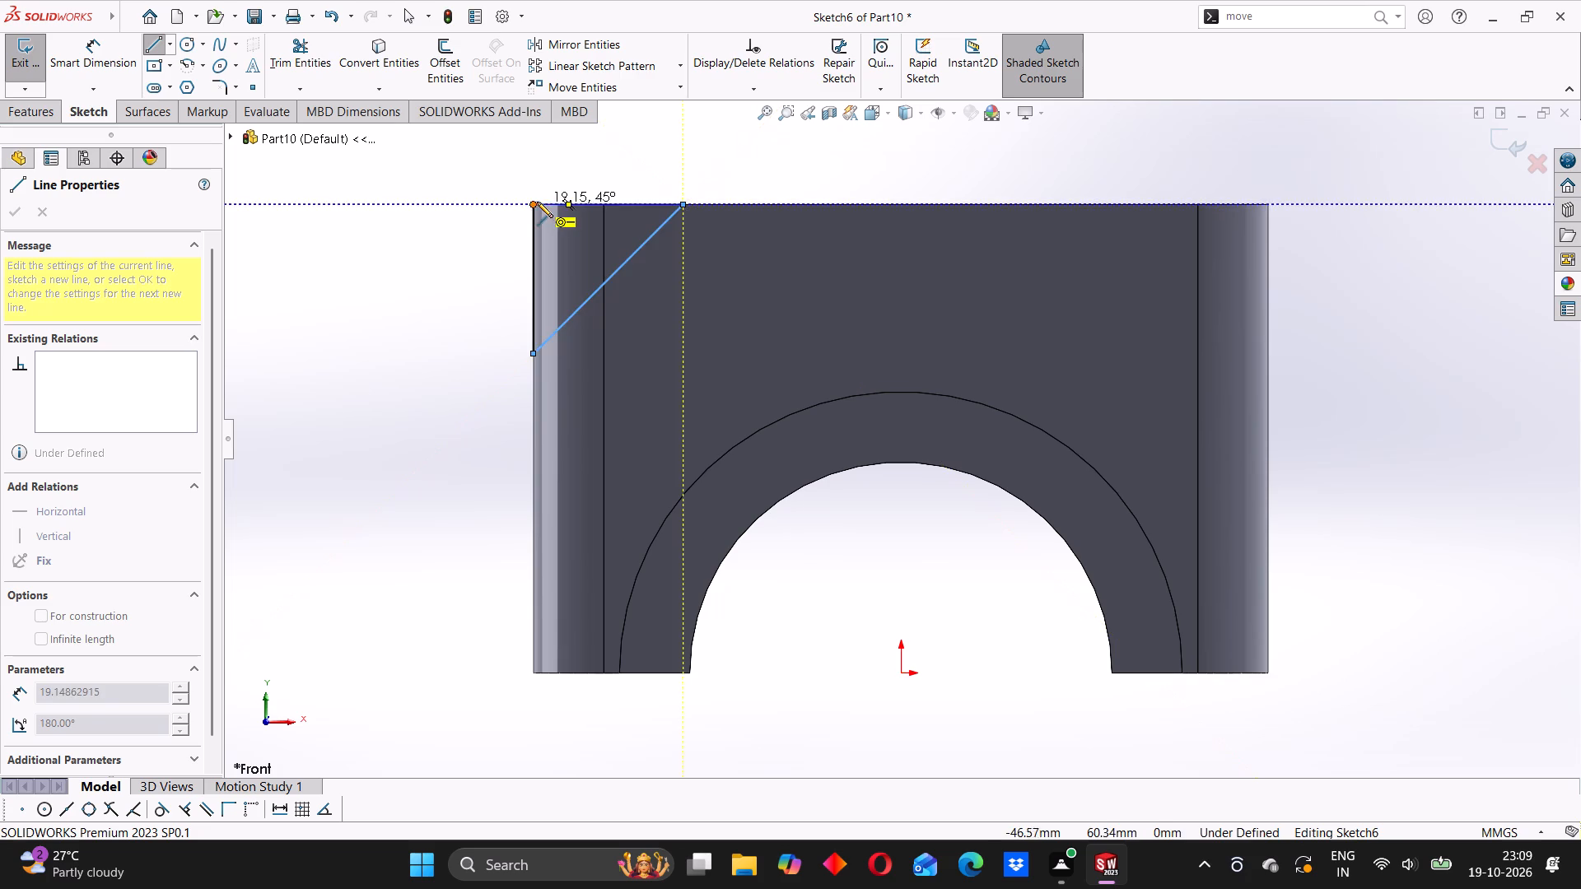
click(532, 202)
right_click(387, 231)
click(403, 240)
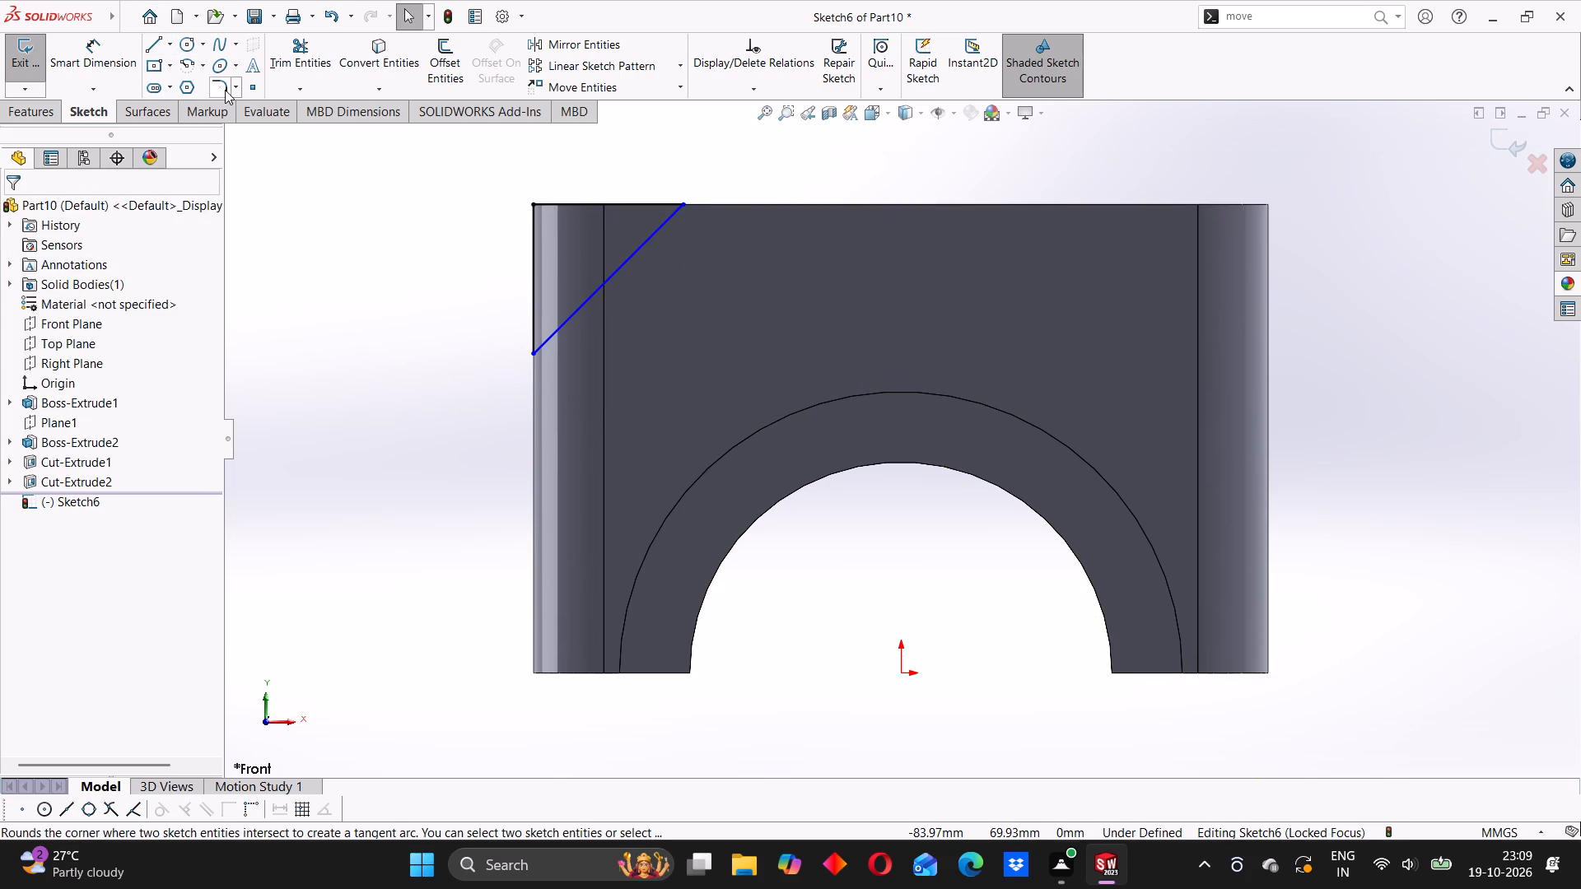
Draw a vertical centerline about 25 mm long upward from the origin.
click(173, 42)
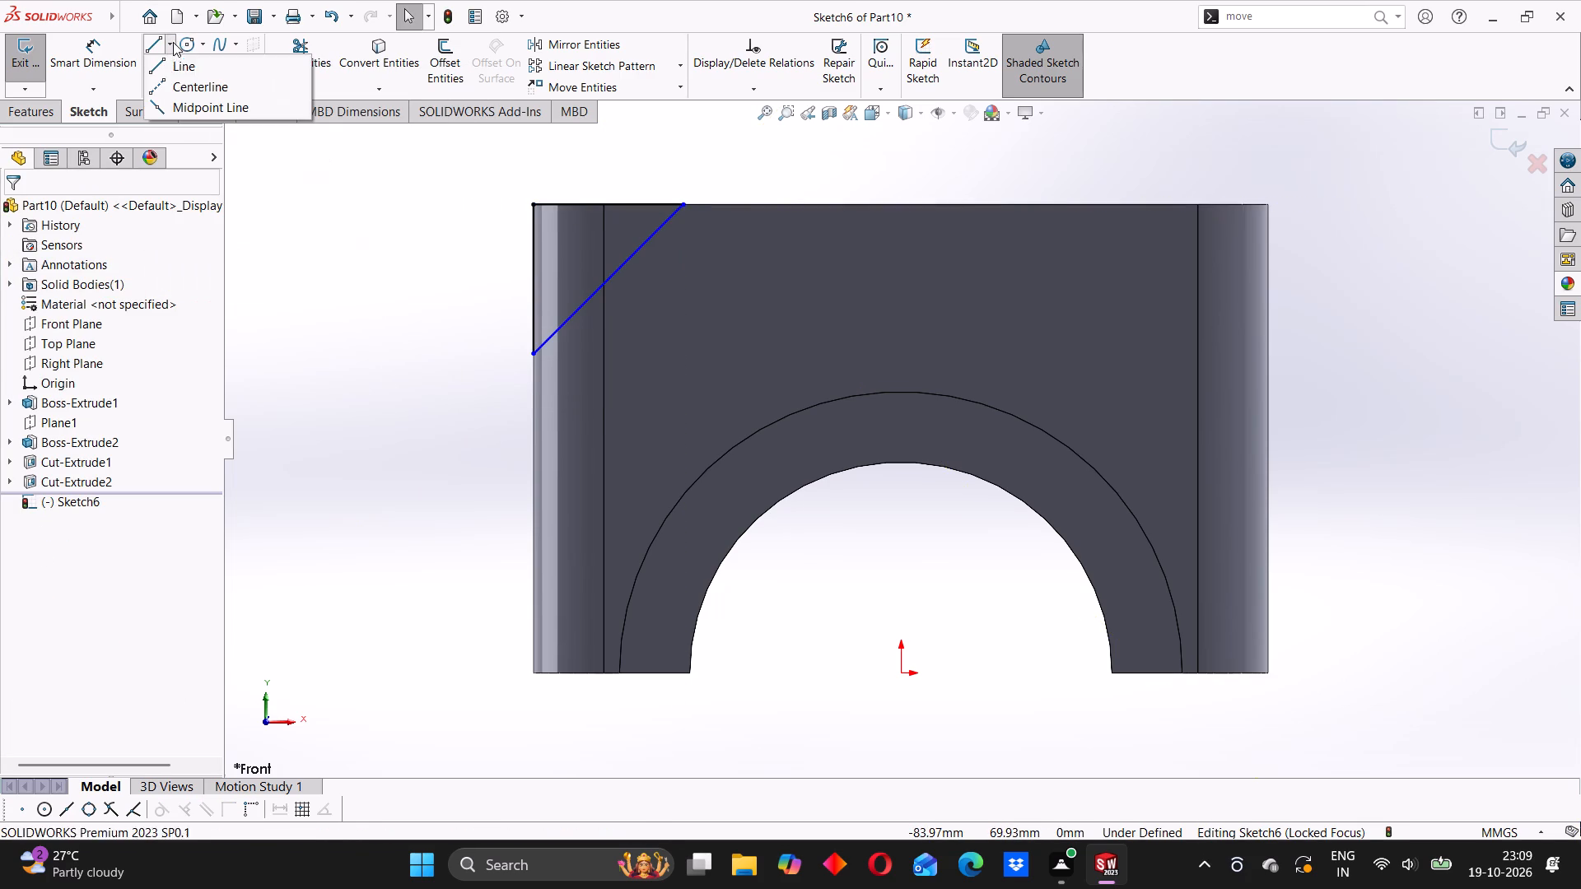
click(181, 88)
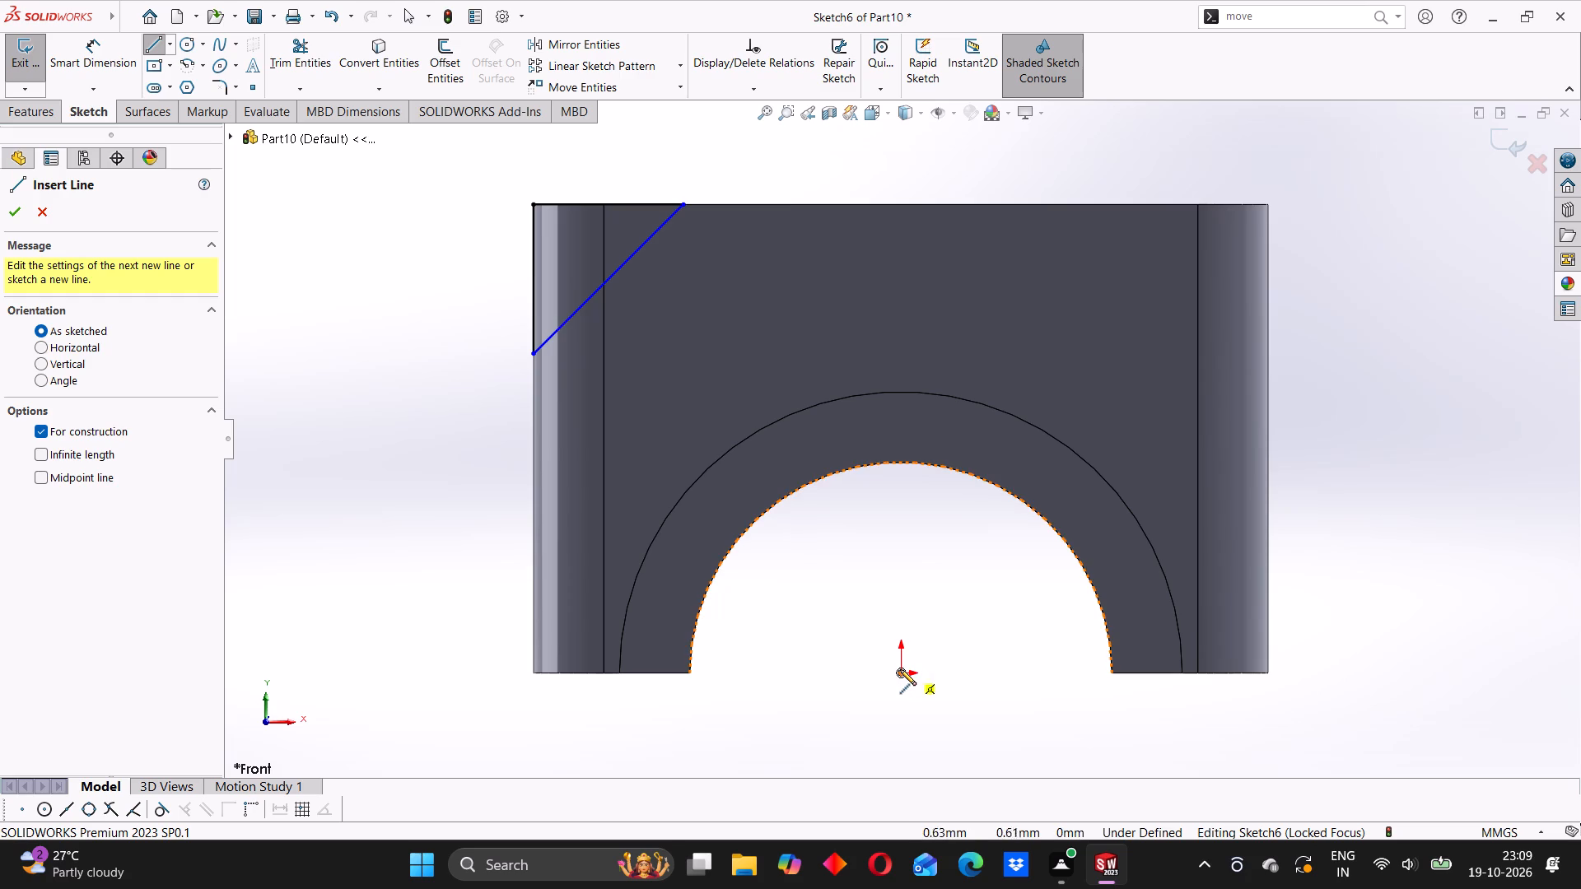
drag(900, 671, 899, 657)
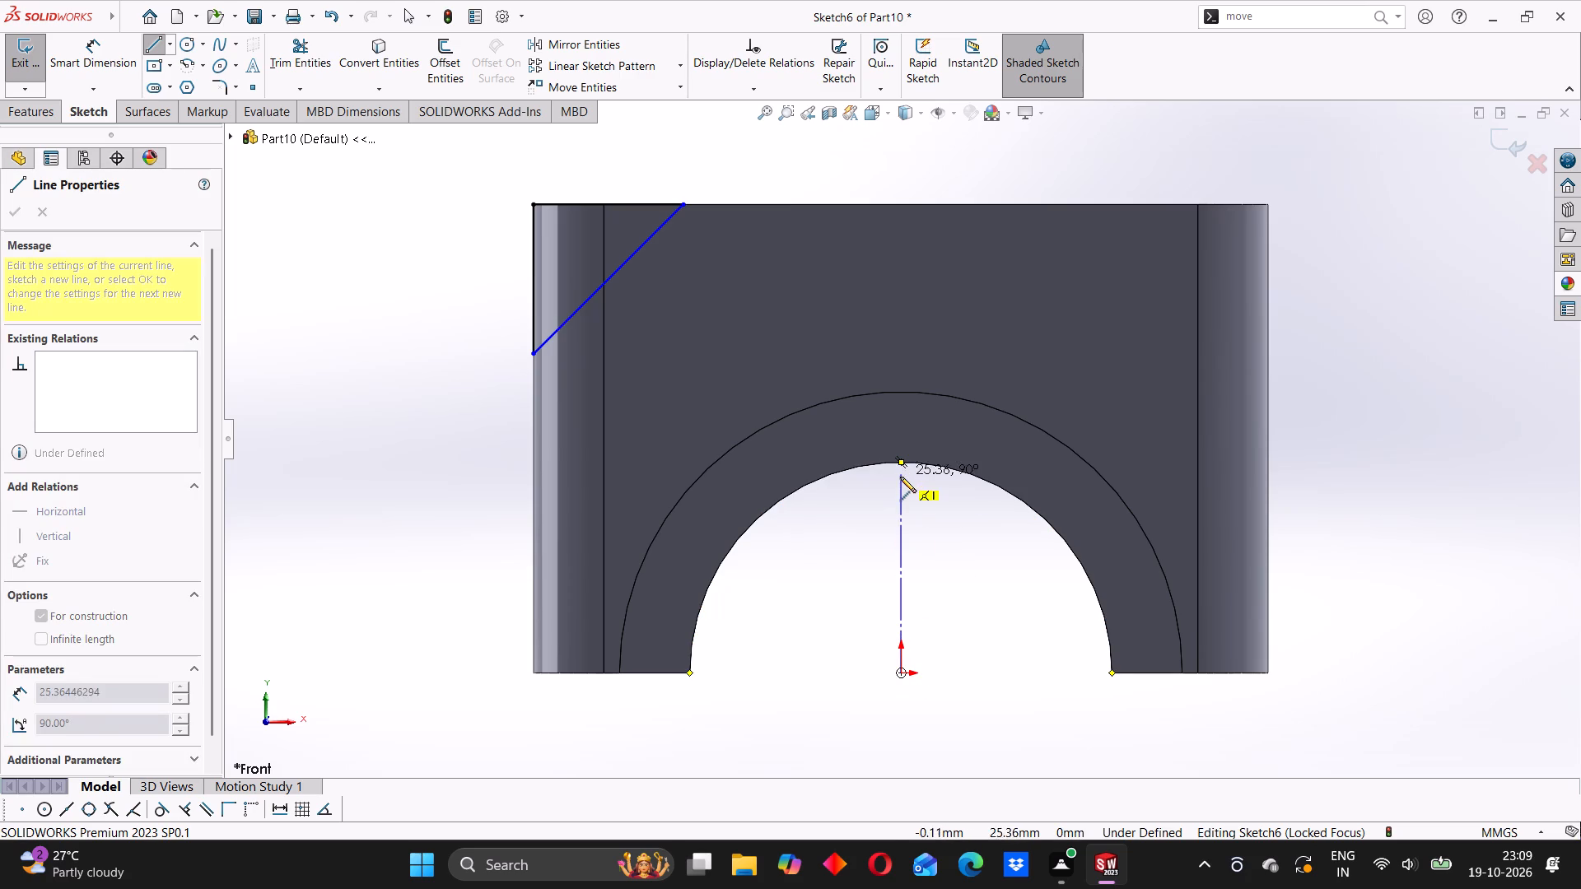
click(900, 477)
right_click(276, 309)
click(312, 322)
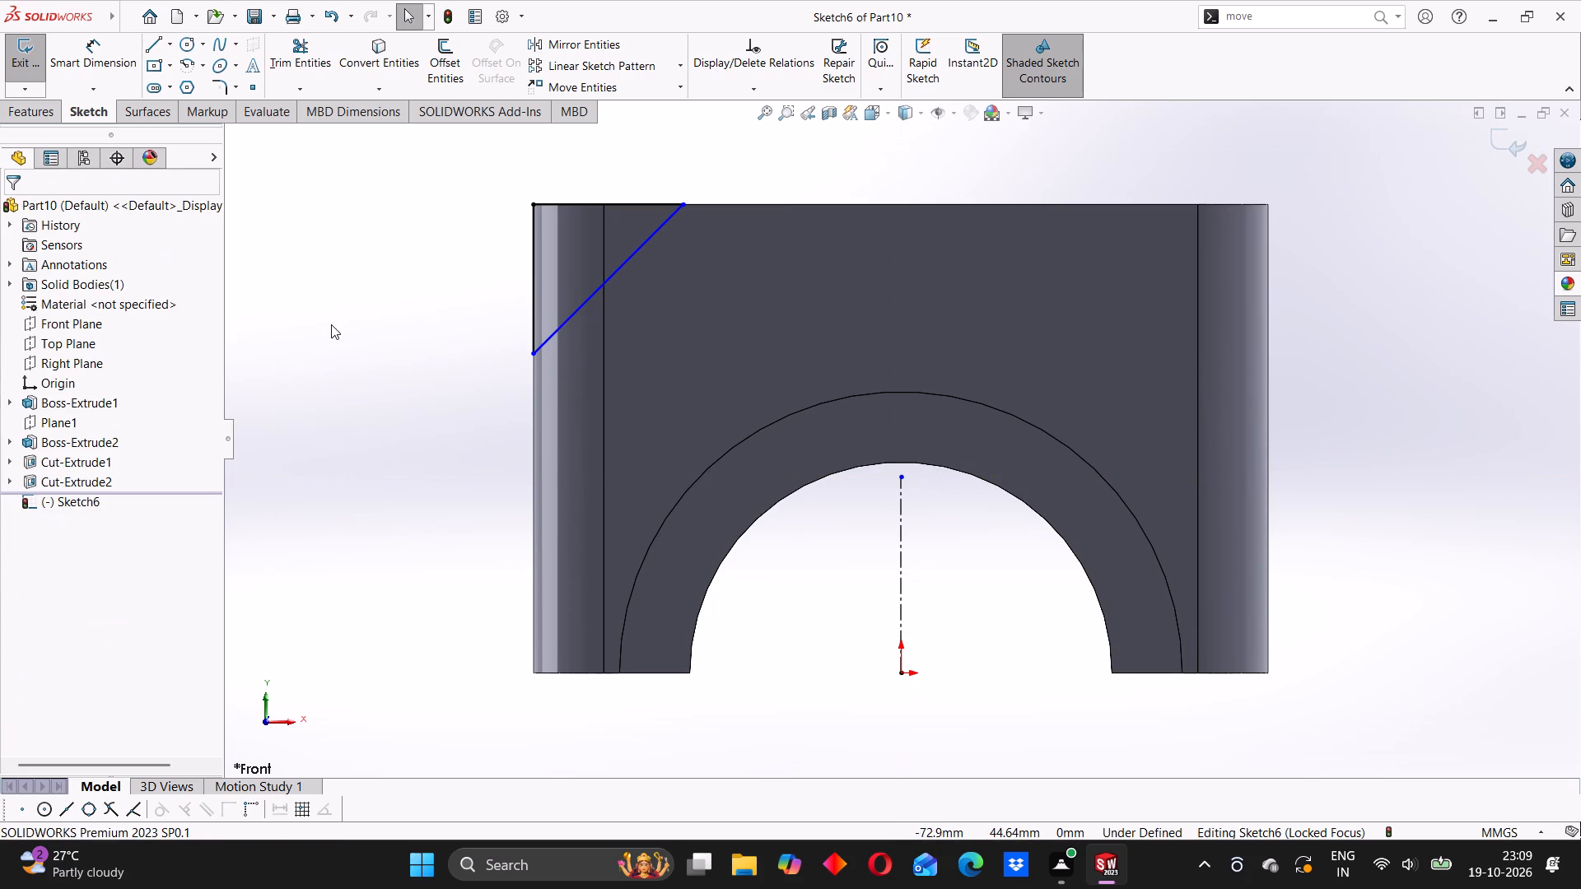
Mirror the three triangle lines about the vertical centerline onto the body's opposite upper corner.
click(562, 36)
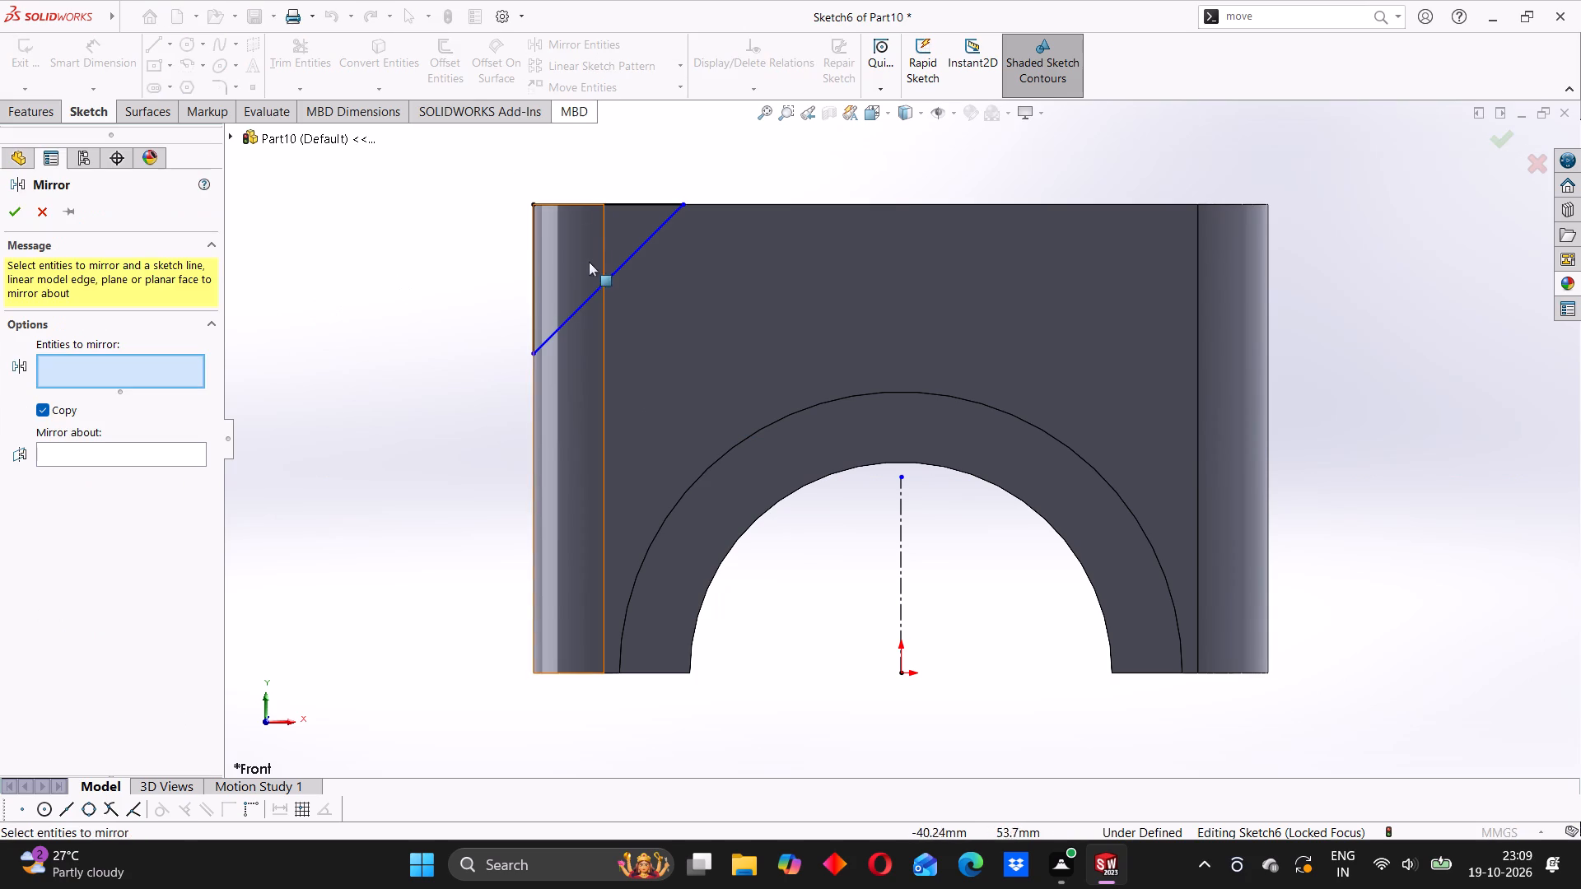
click(591, 291)
click(590, 293)
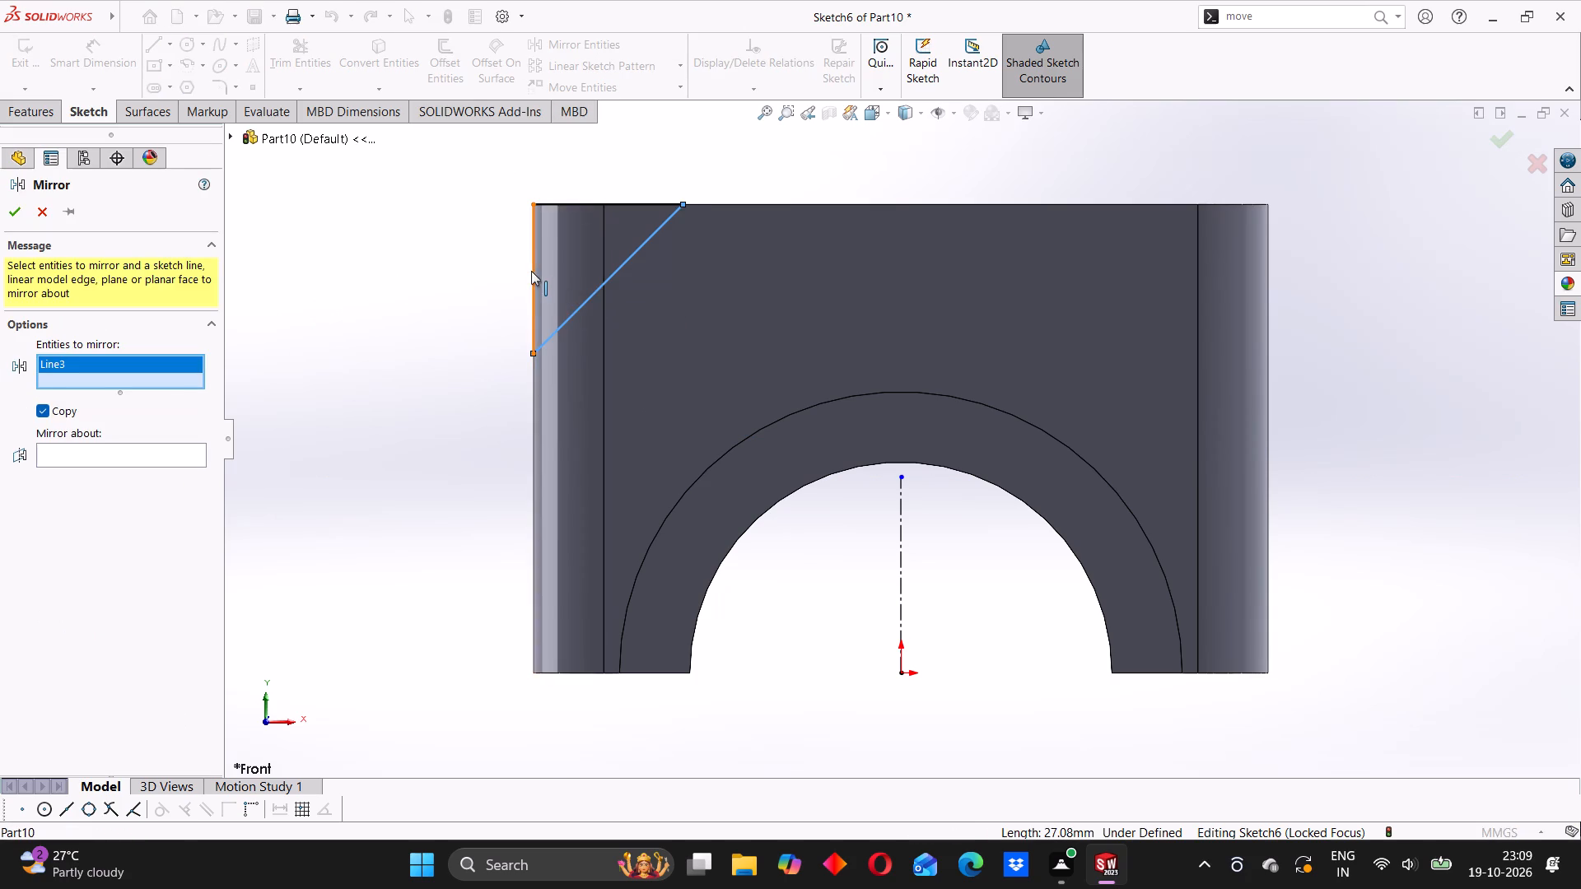
click(531, 270)
click(577, 205)
click(166, 485)
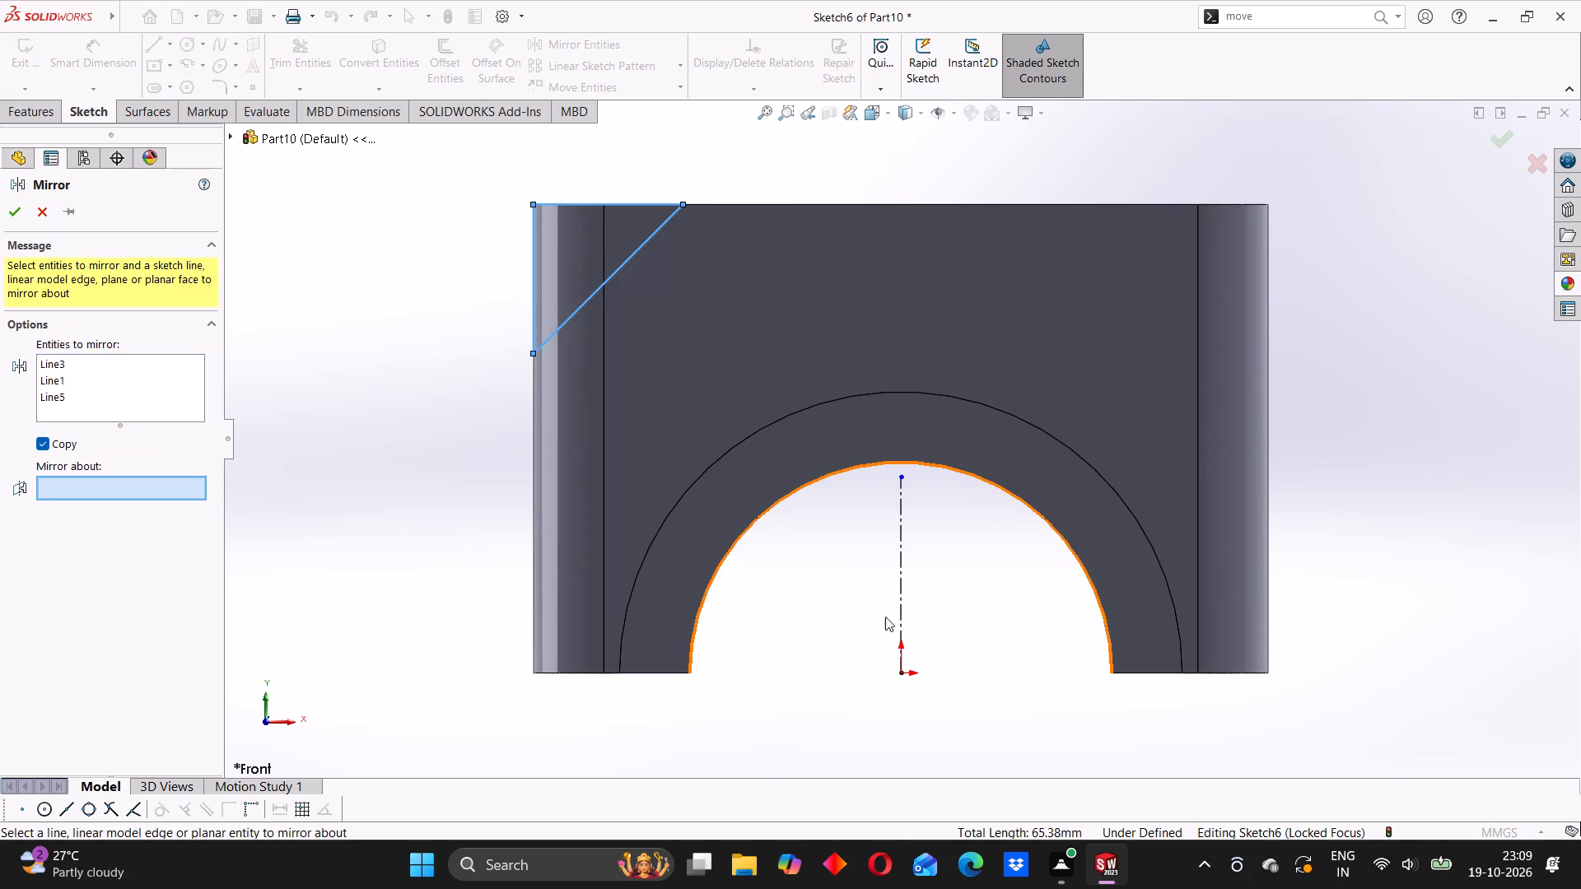
click(905, 569)
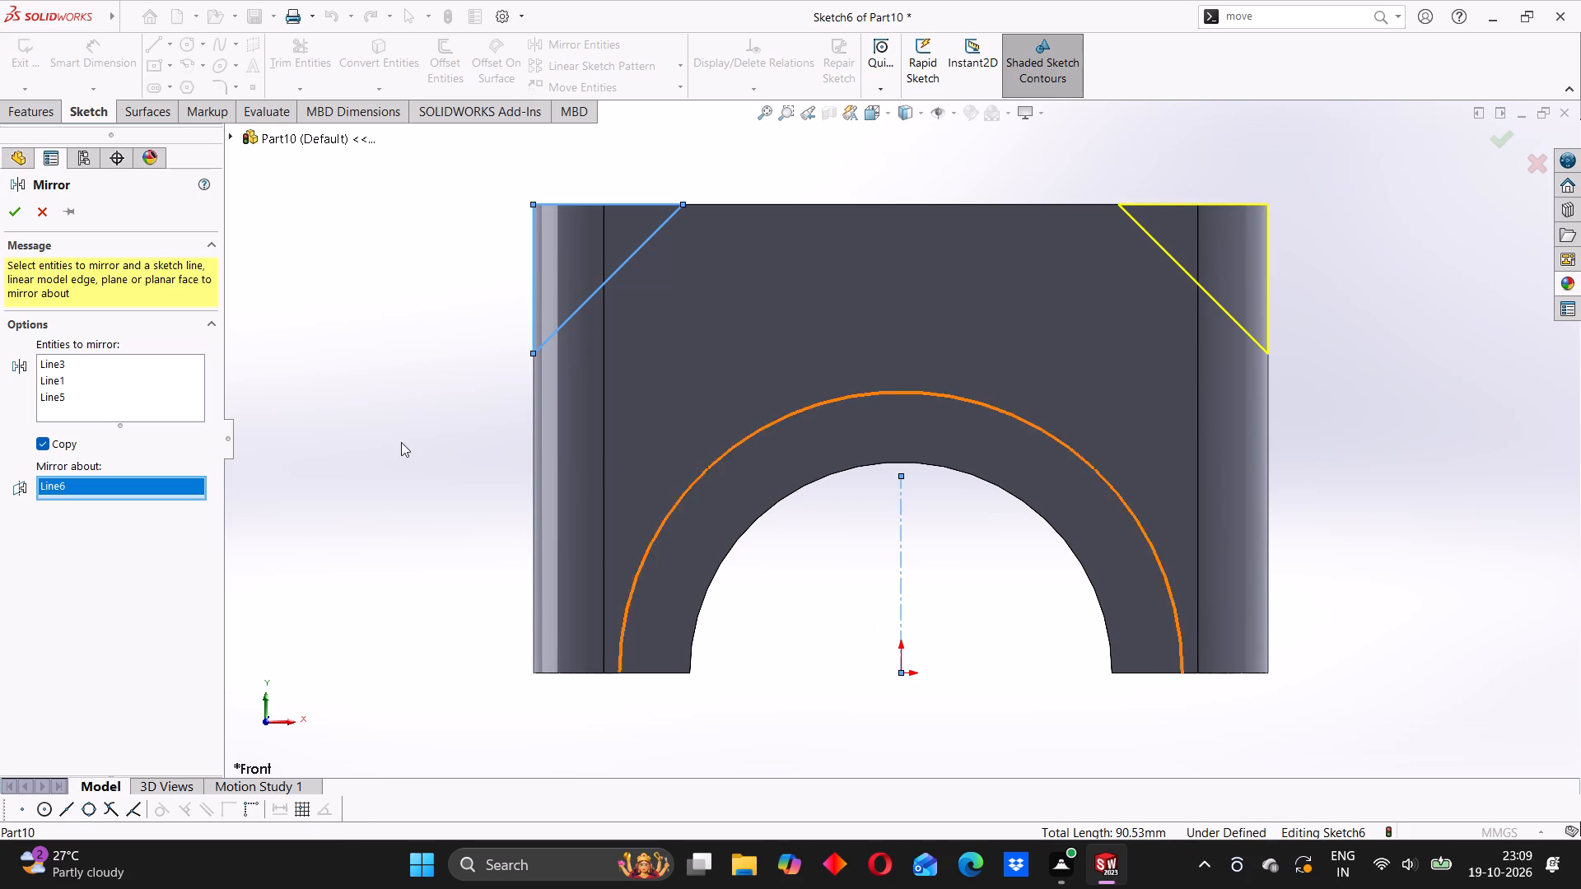
click(13, 217)
Dimension the original corner triangle's vertical leg to 20 mm and its horizontal leg to 25 mm.
click(63, 54)
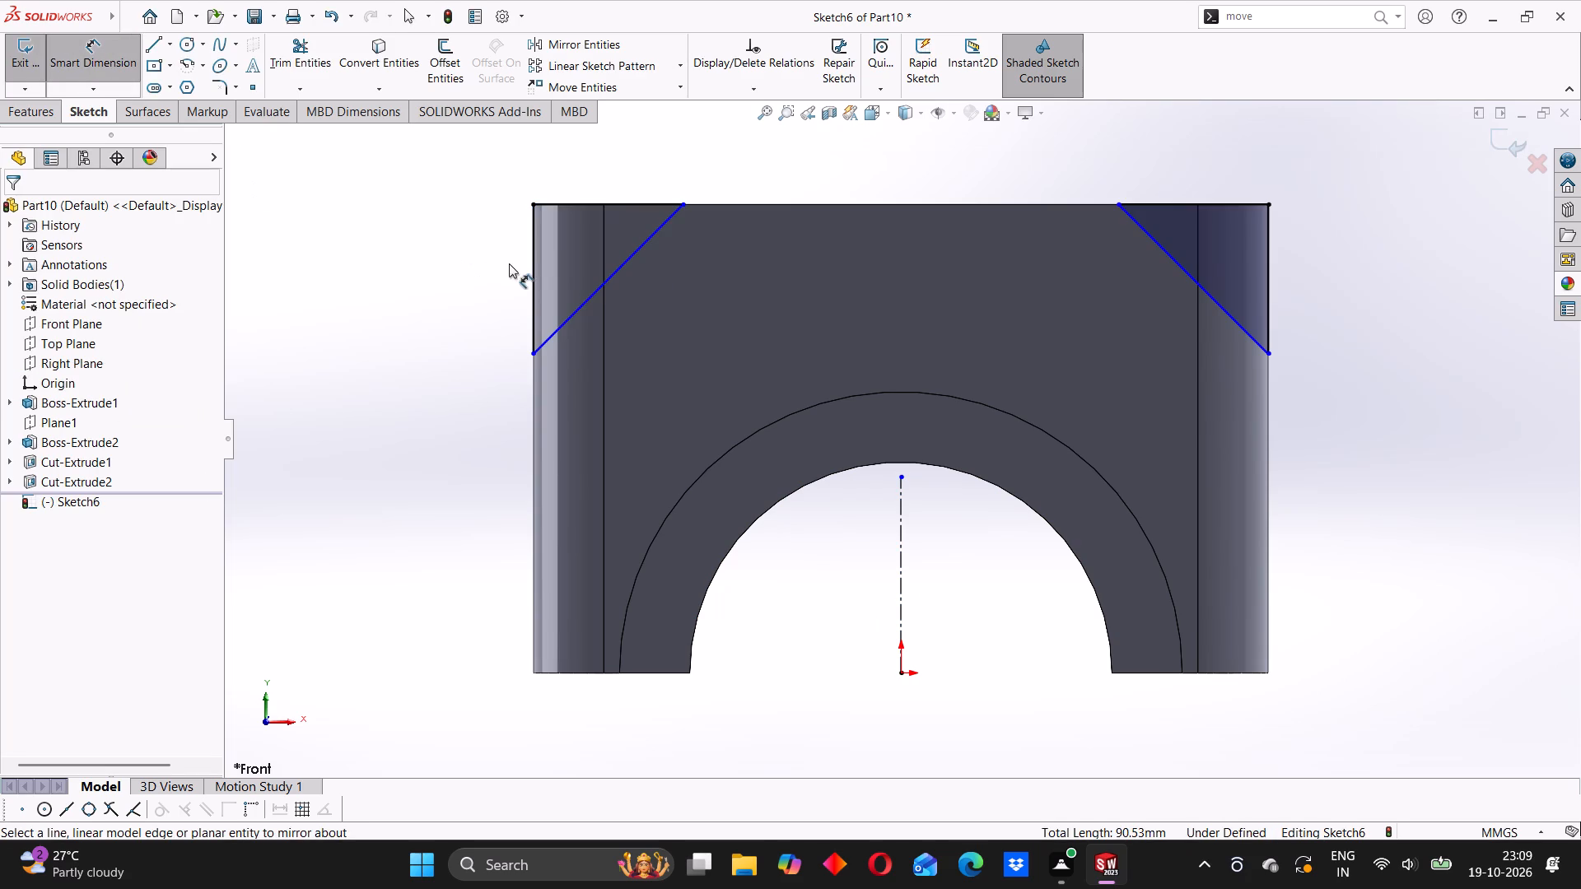
drag(536, 258, 524, 258)
click(475, 267)
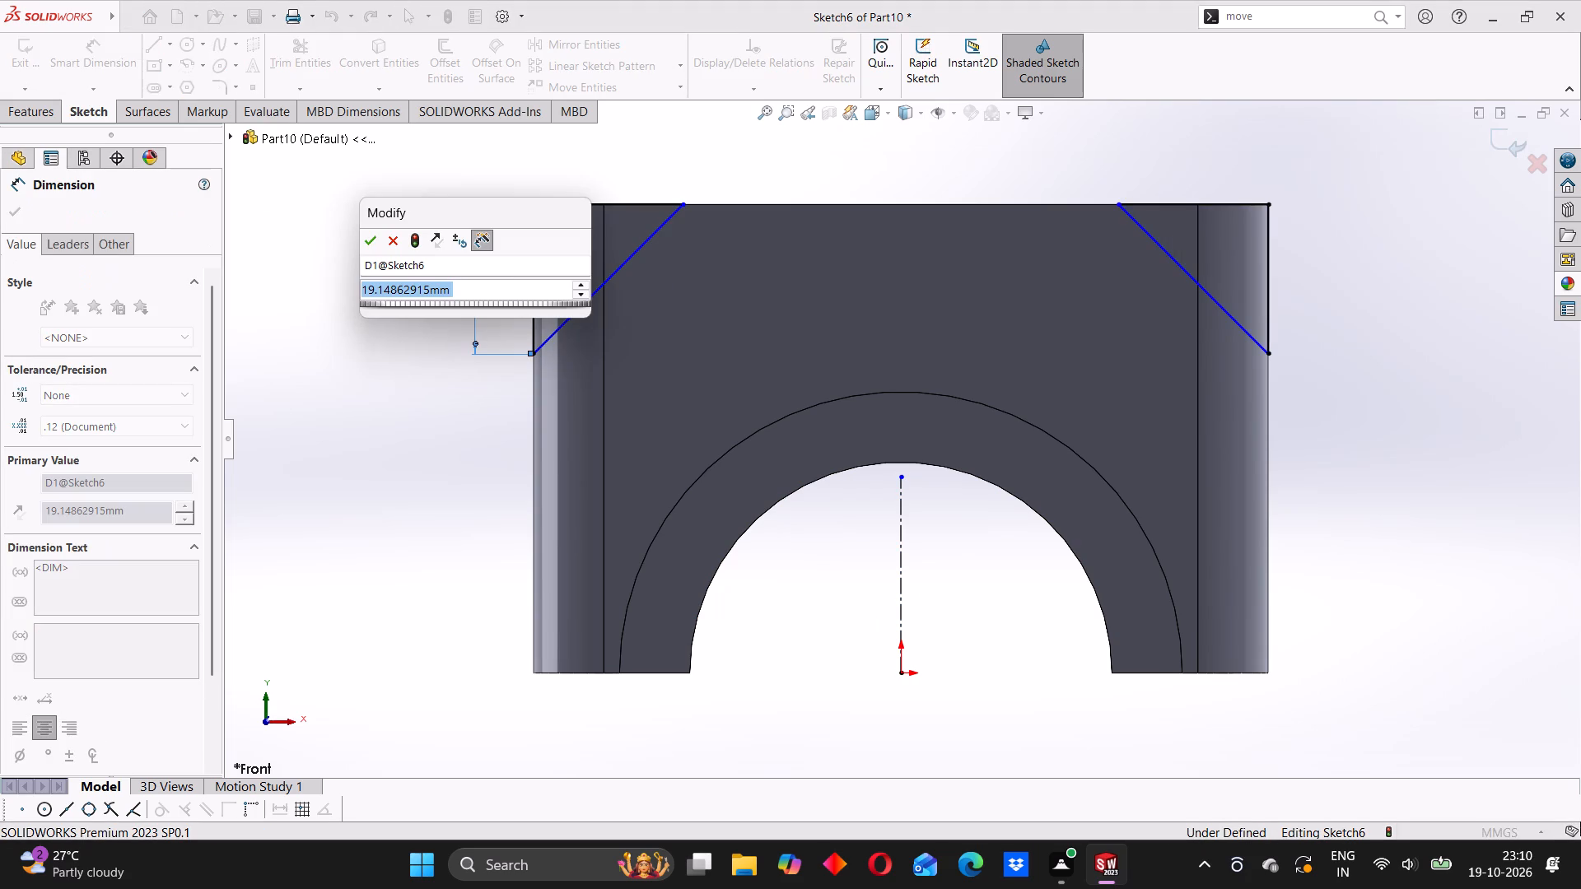
key(5)
key(BackSpace)
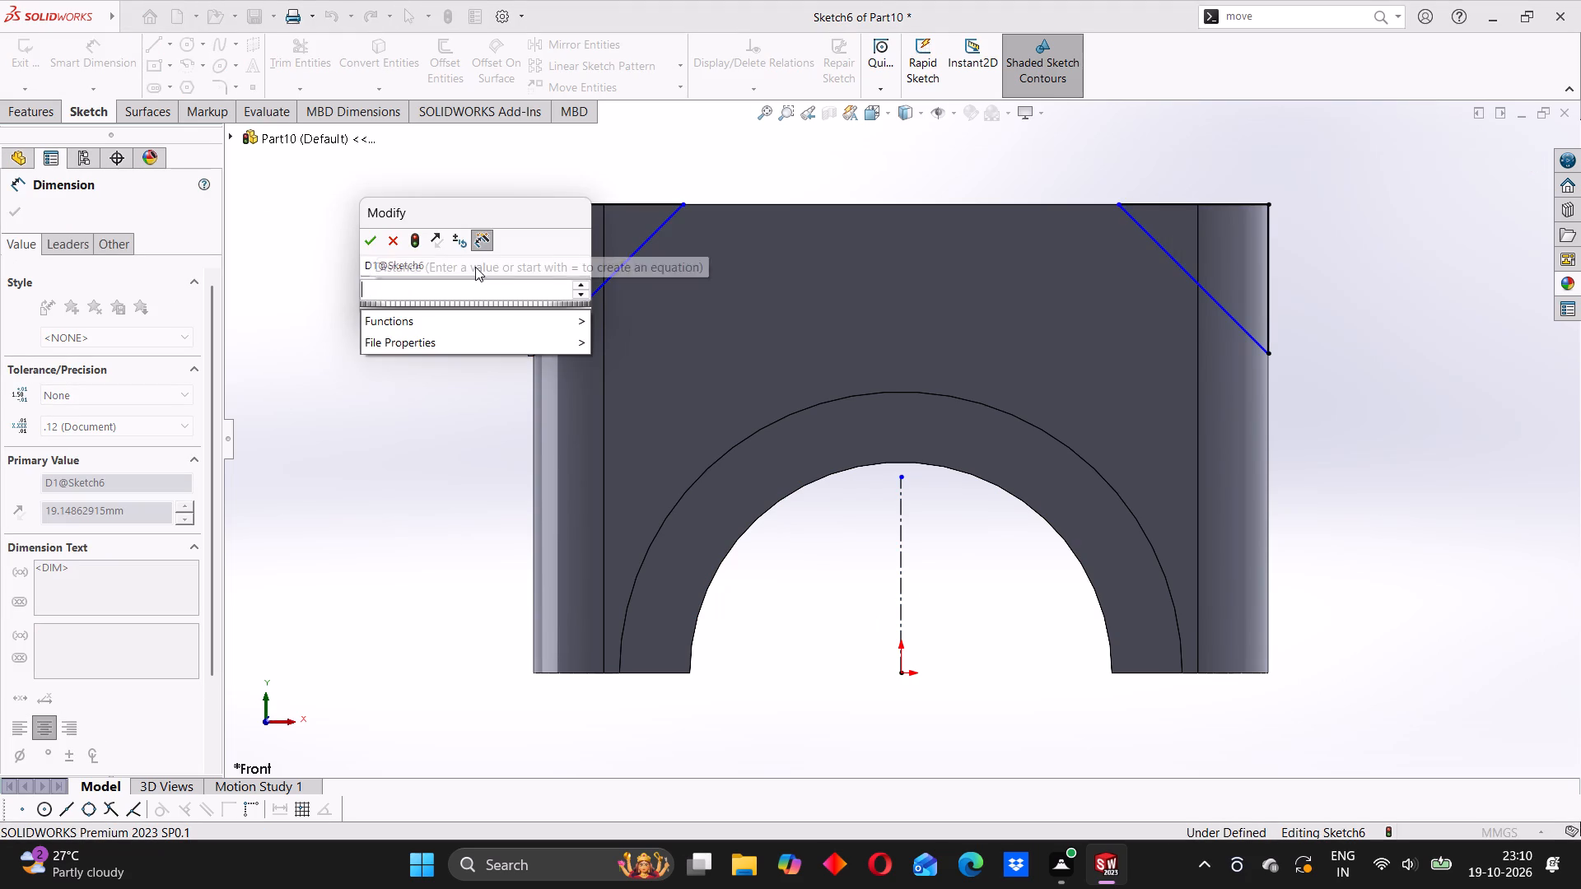
text(20)
key(Return)
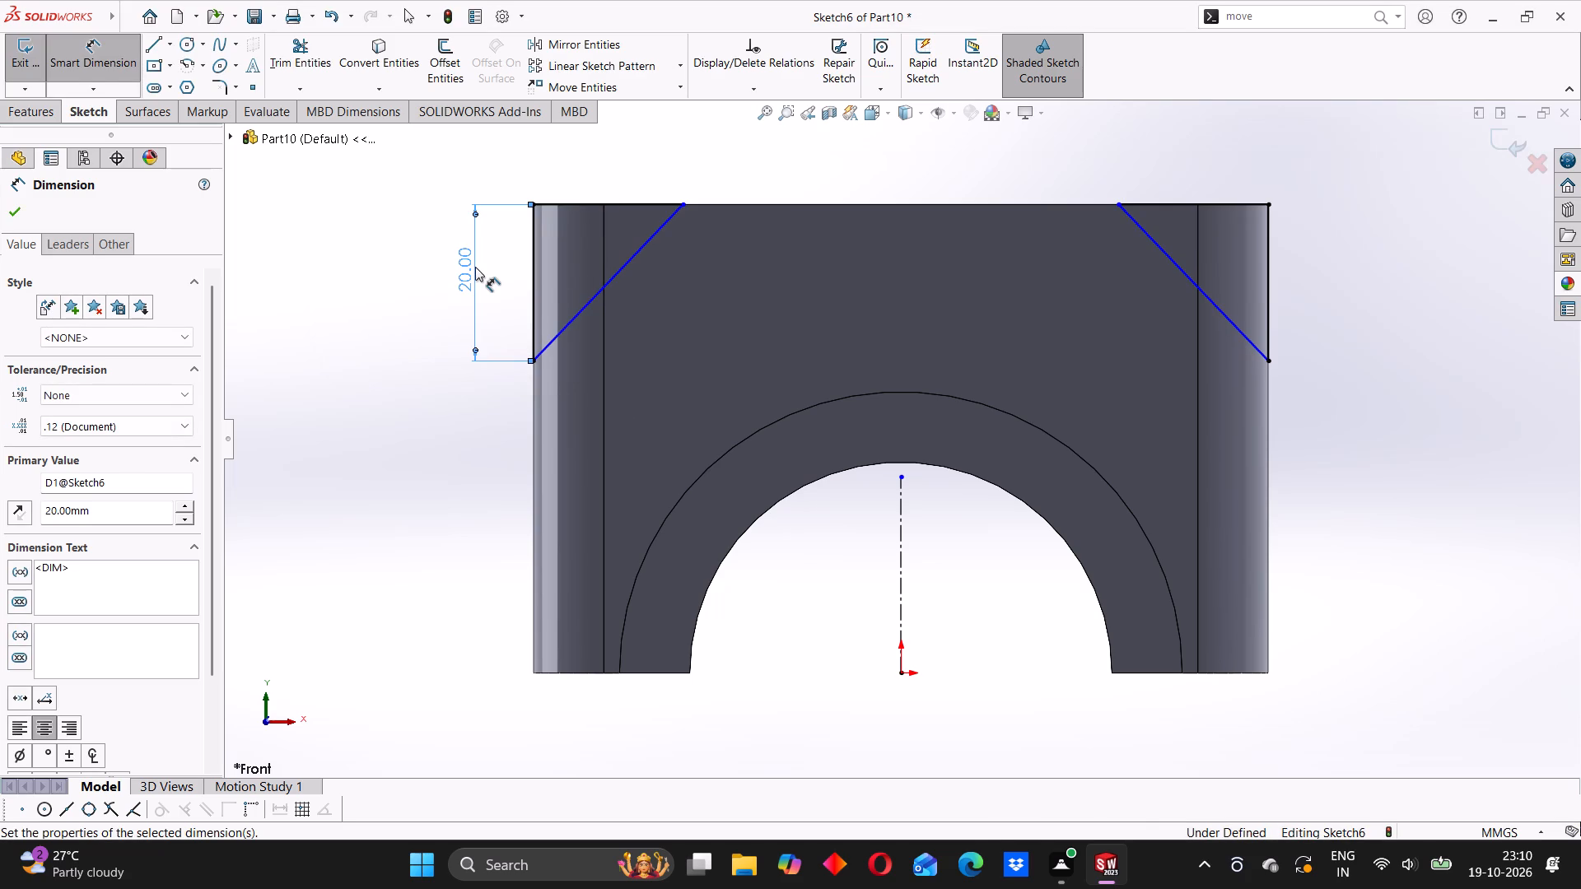
click(571, 202)
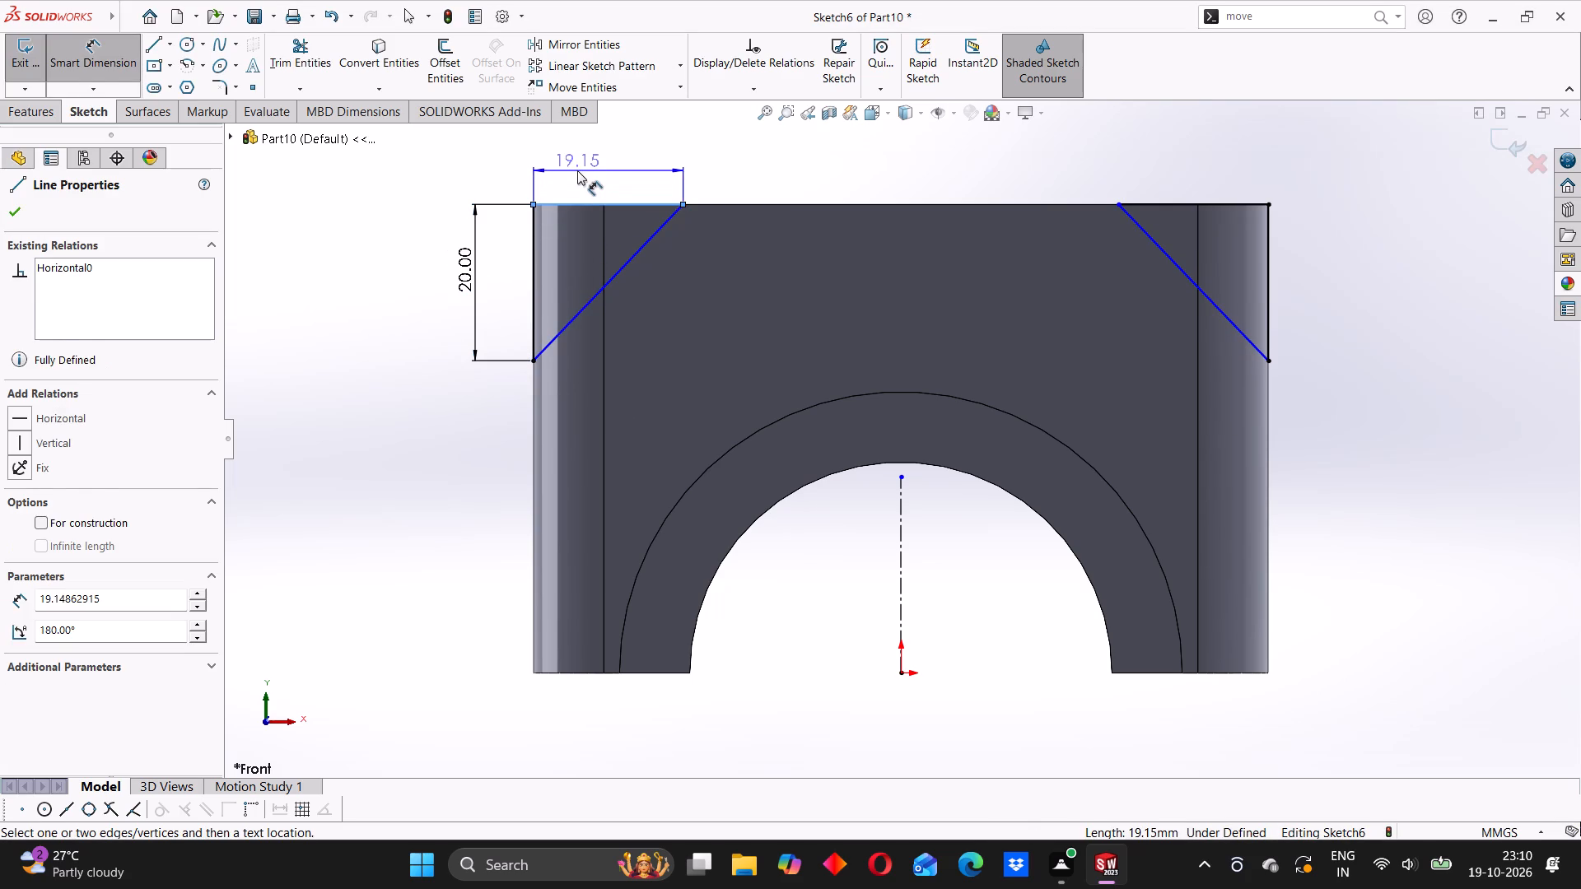
click(577, 170)
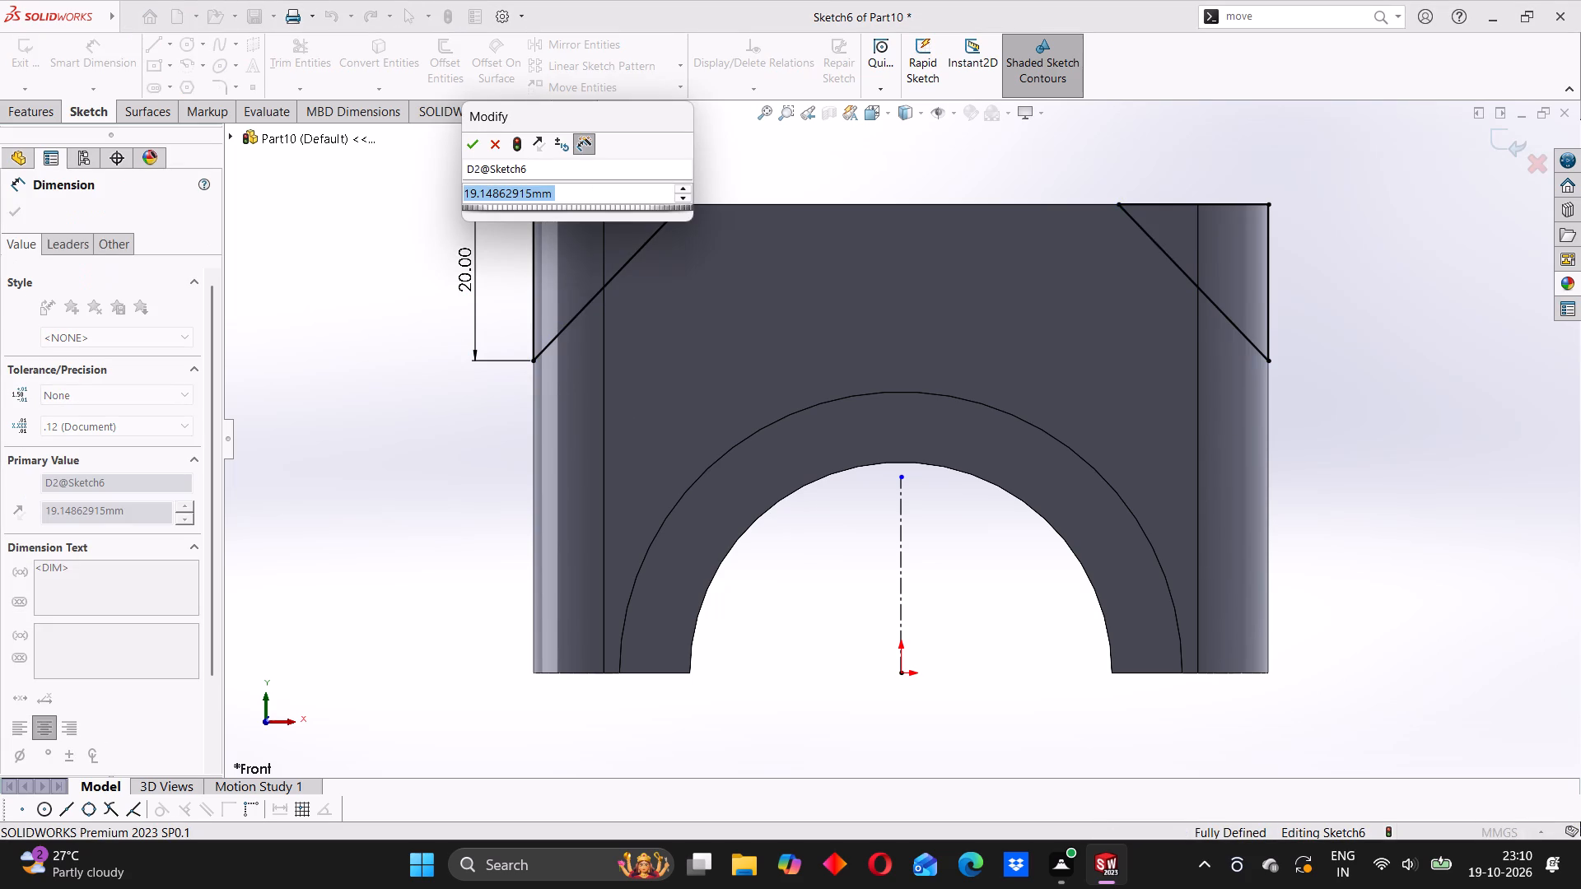
text(25)
key(Return)
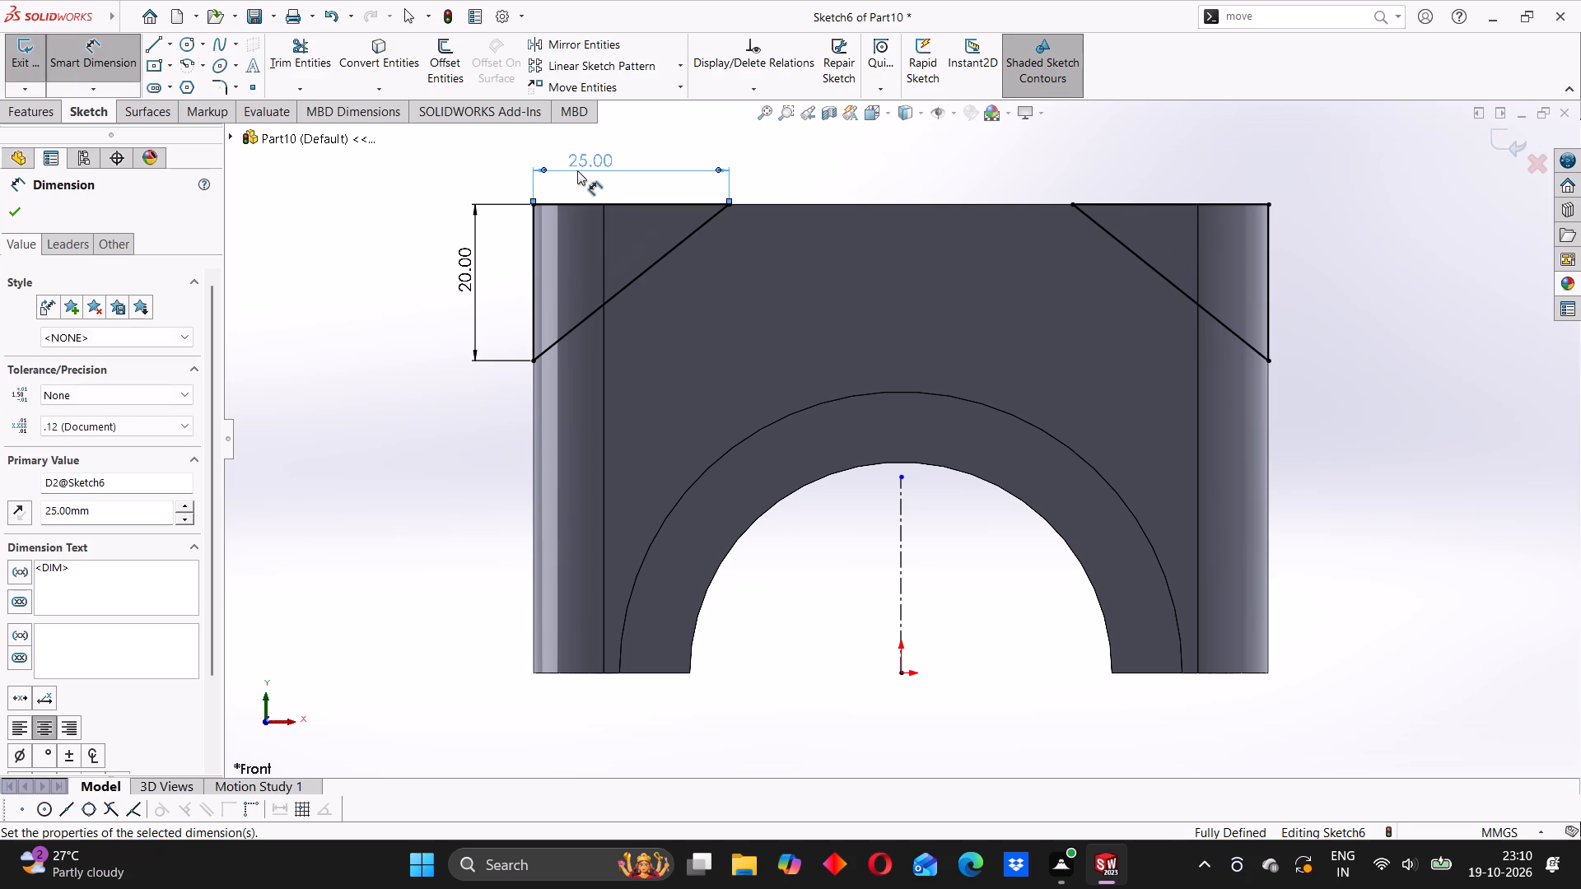
click(409, 374)
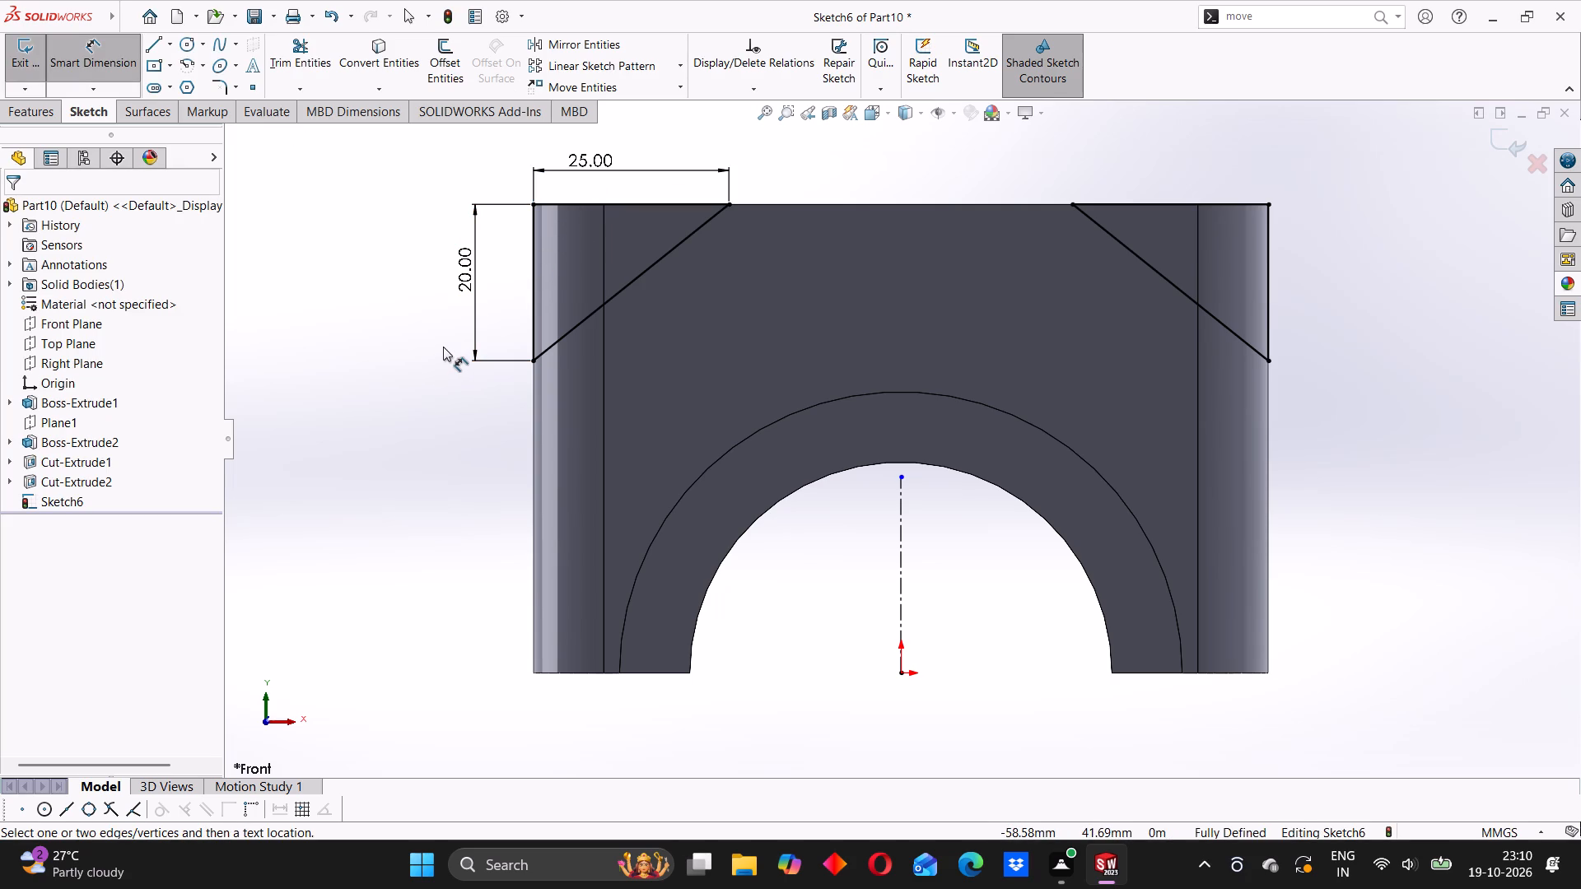
Cut the two corner triangles through the body with the Through All - Both end condition to bevel its upper corners.
click(30, 109)
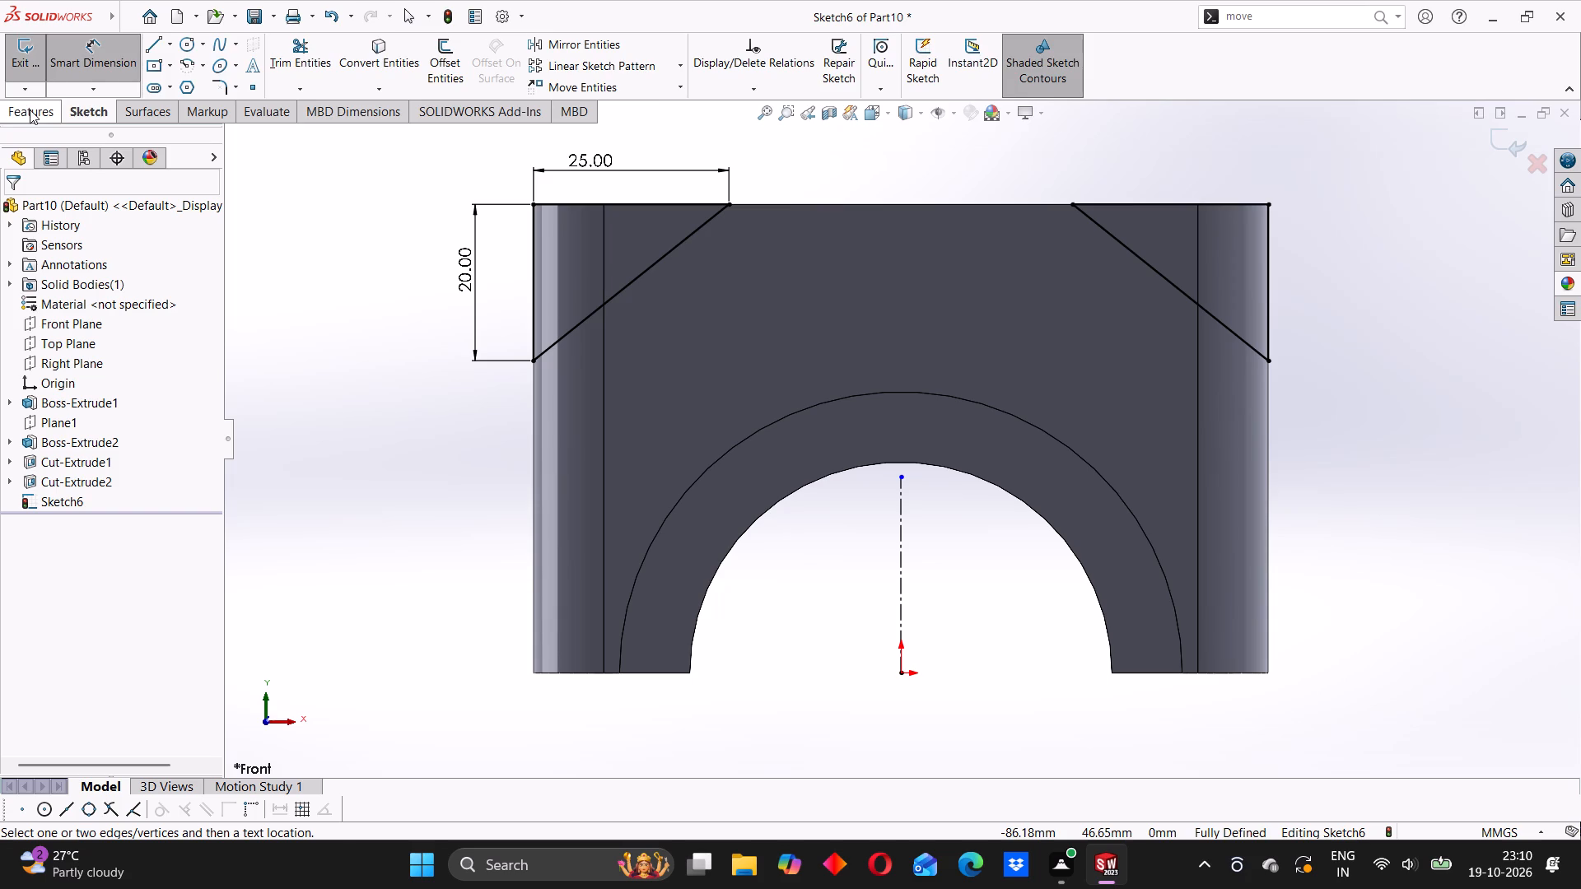
click(277, 59)
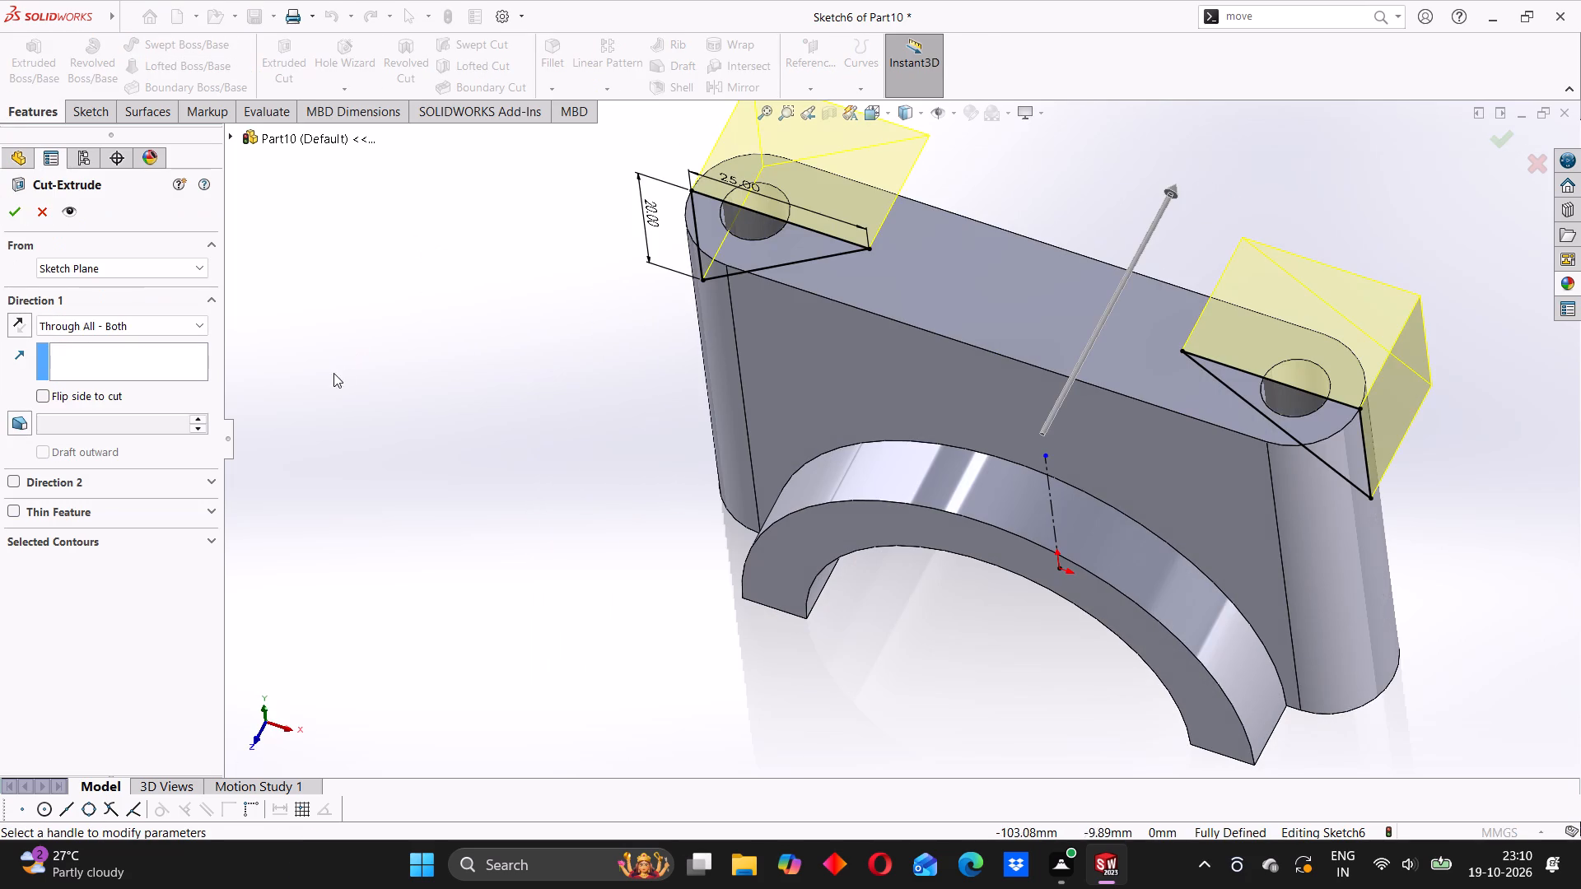
click(114, 320)
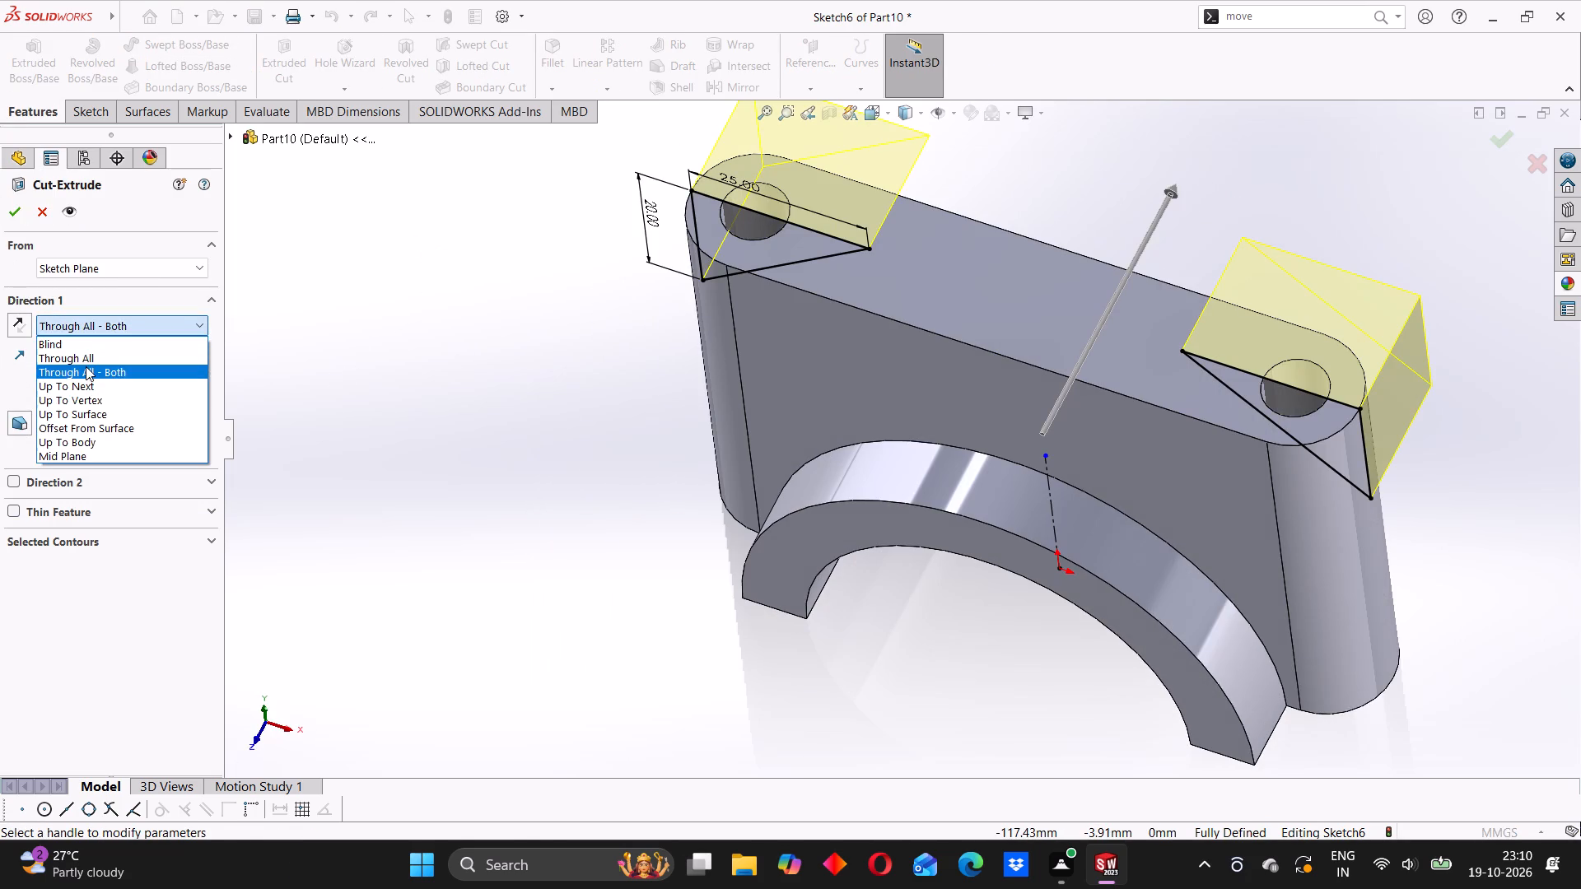
click(84, 370)
click(14, 211)
middle_drag(679, 434, 760, 323)
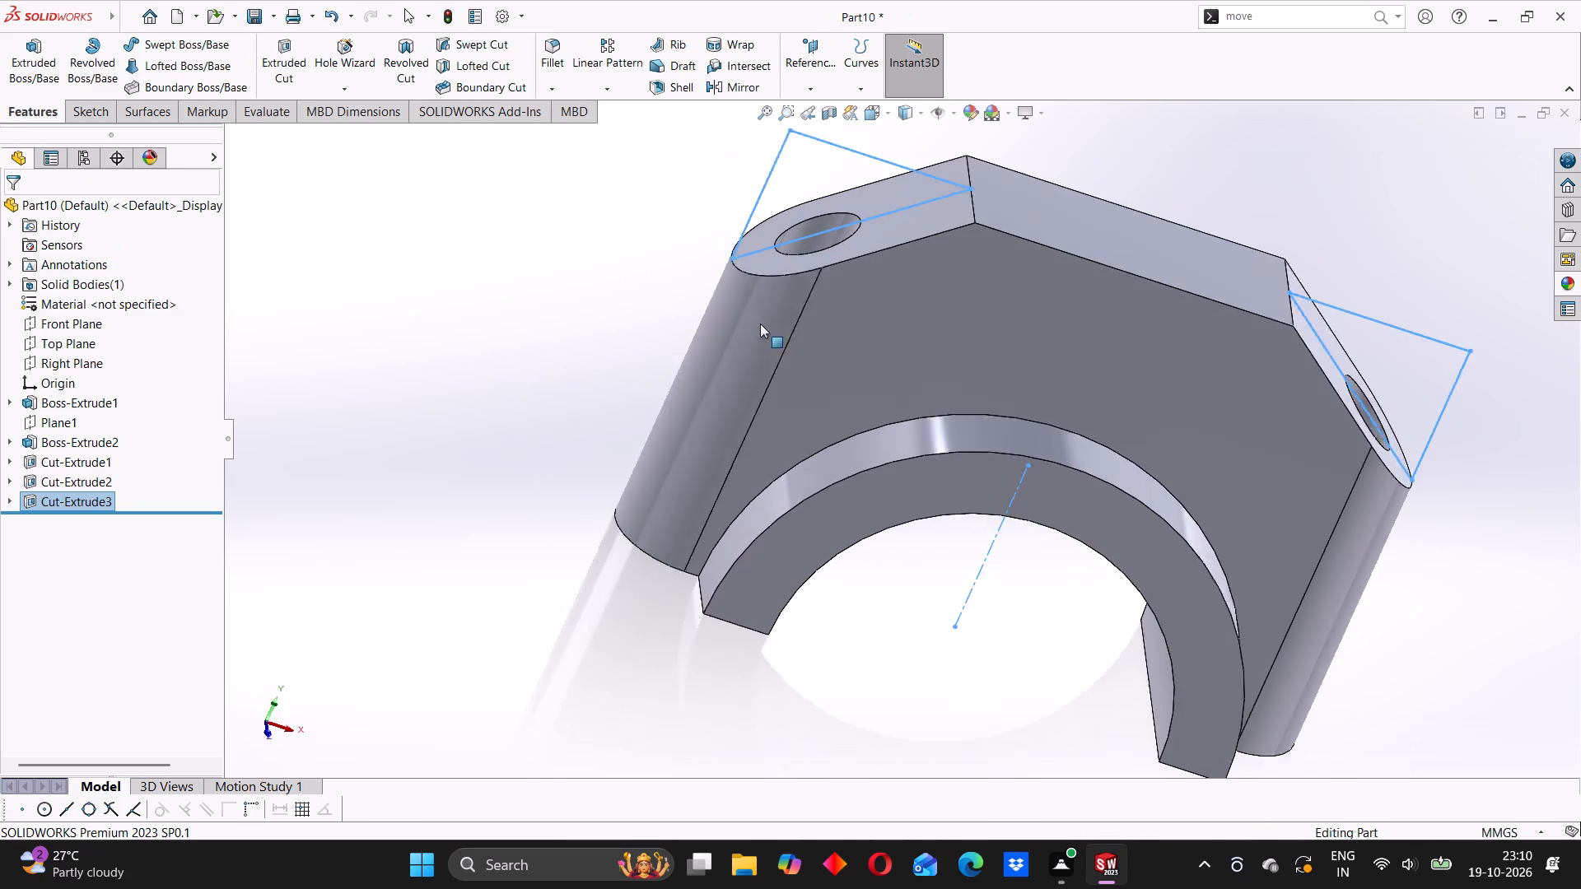
middle_drag(760, 323, 755, 330)
click(557, 396)
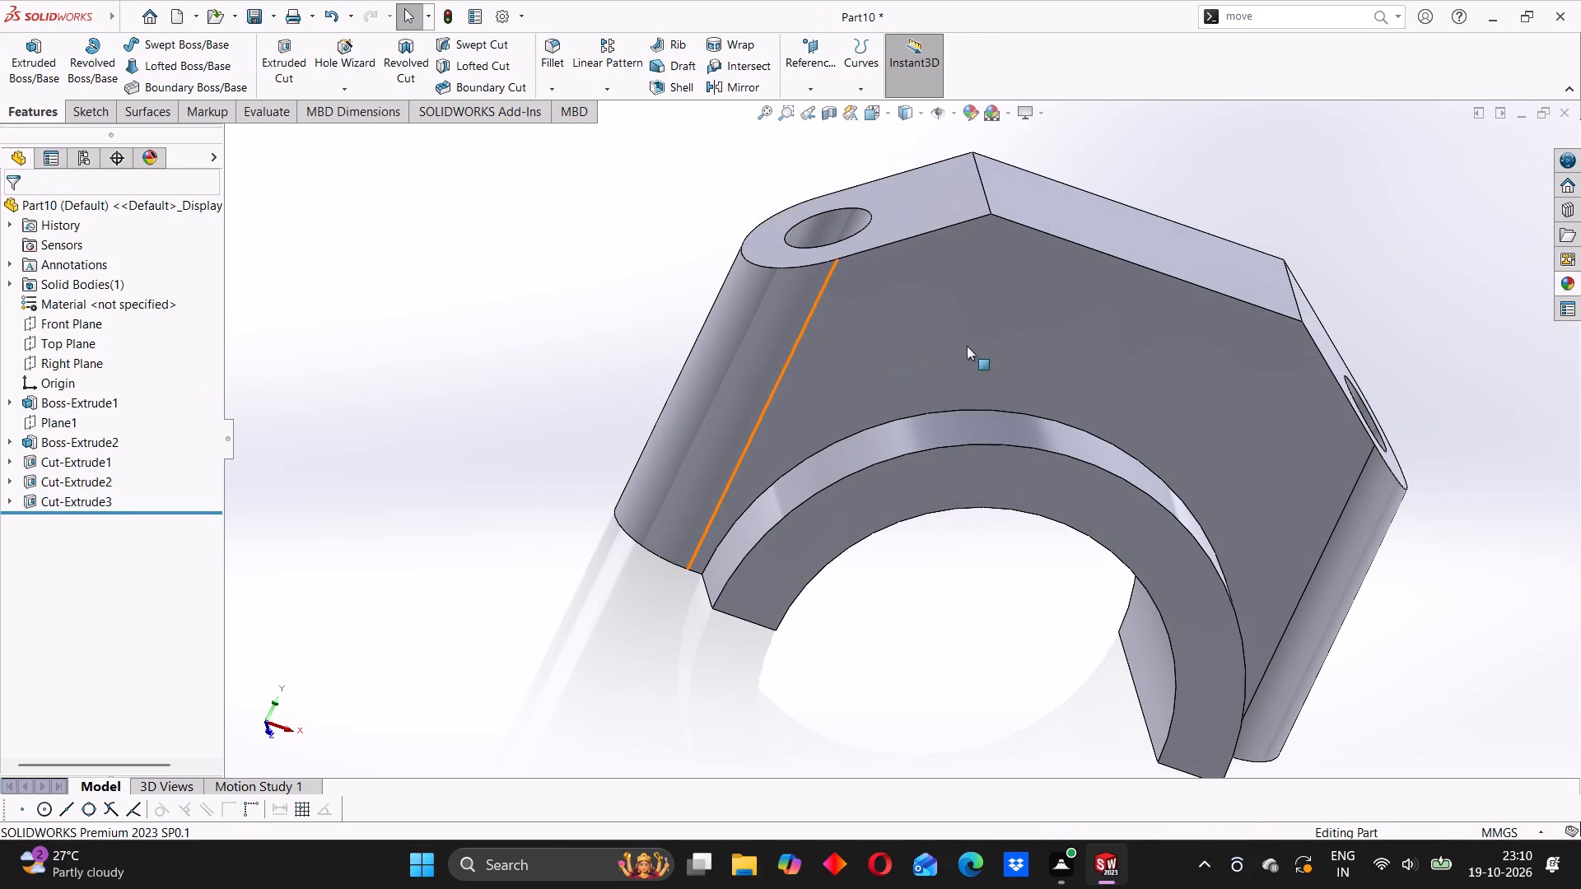
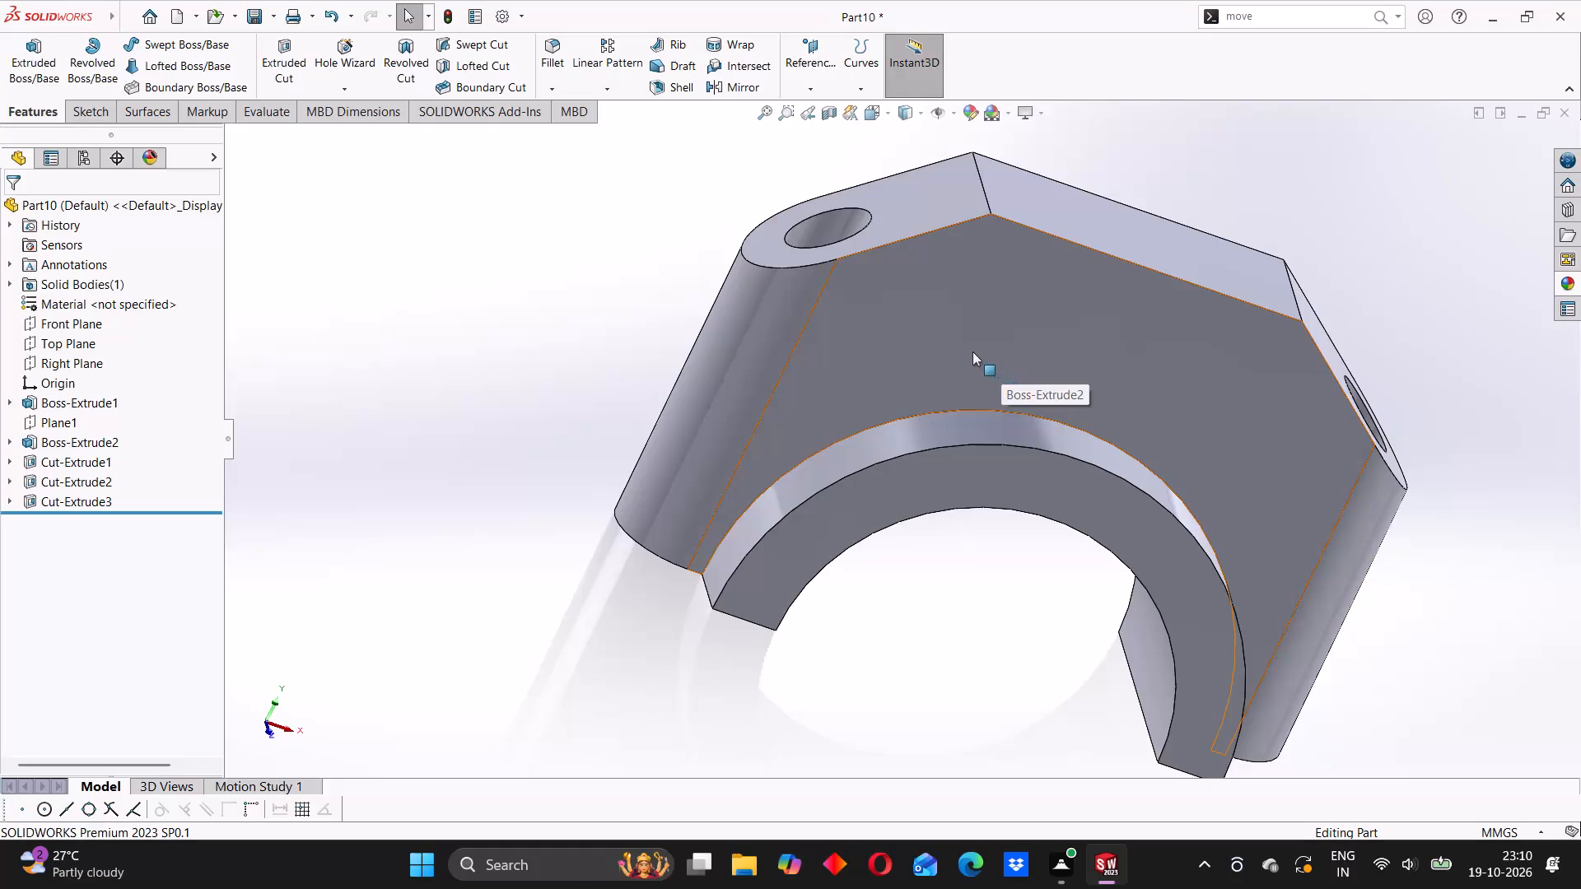
Fillet the two bevel edges along the body's flat top with a 10 mm symmetric radius.
click(567, 45)
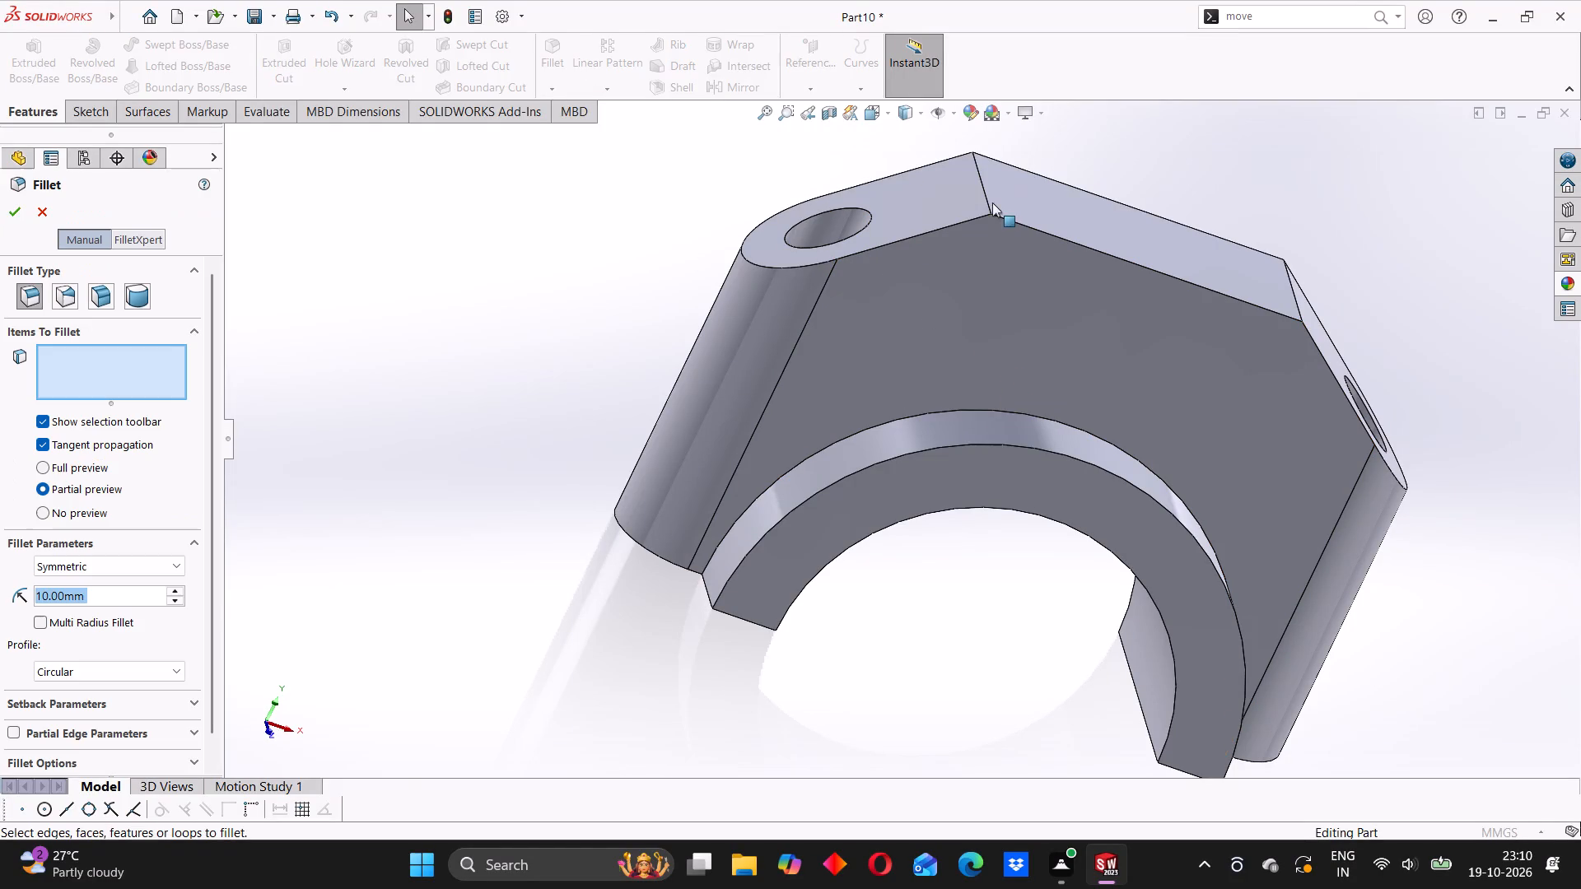
click(982, 194)
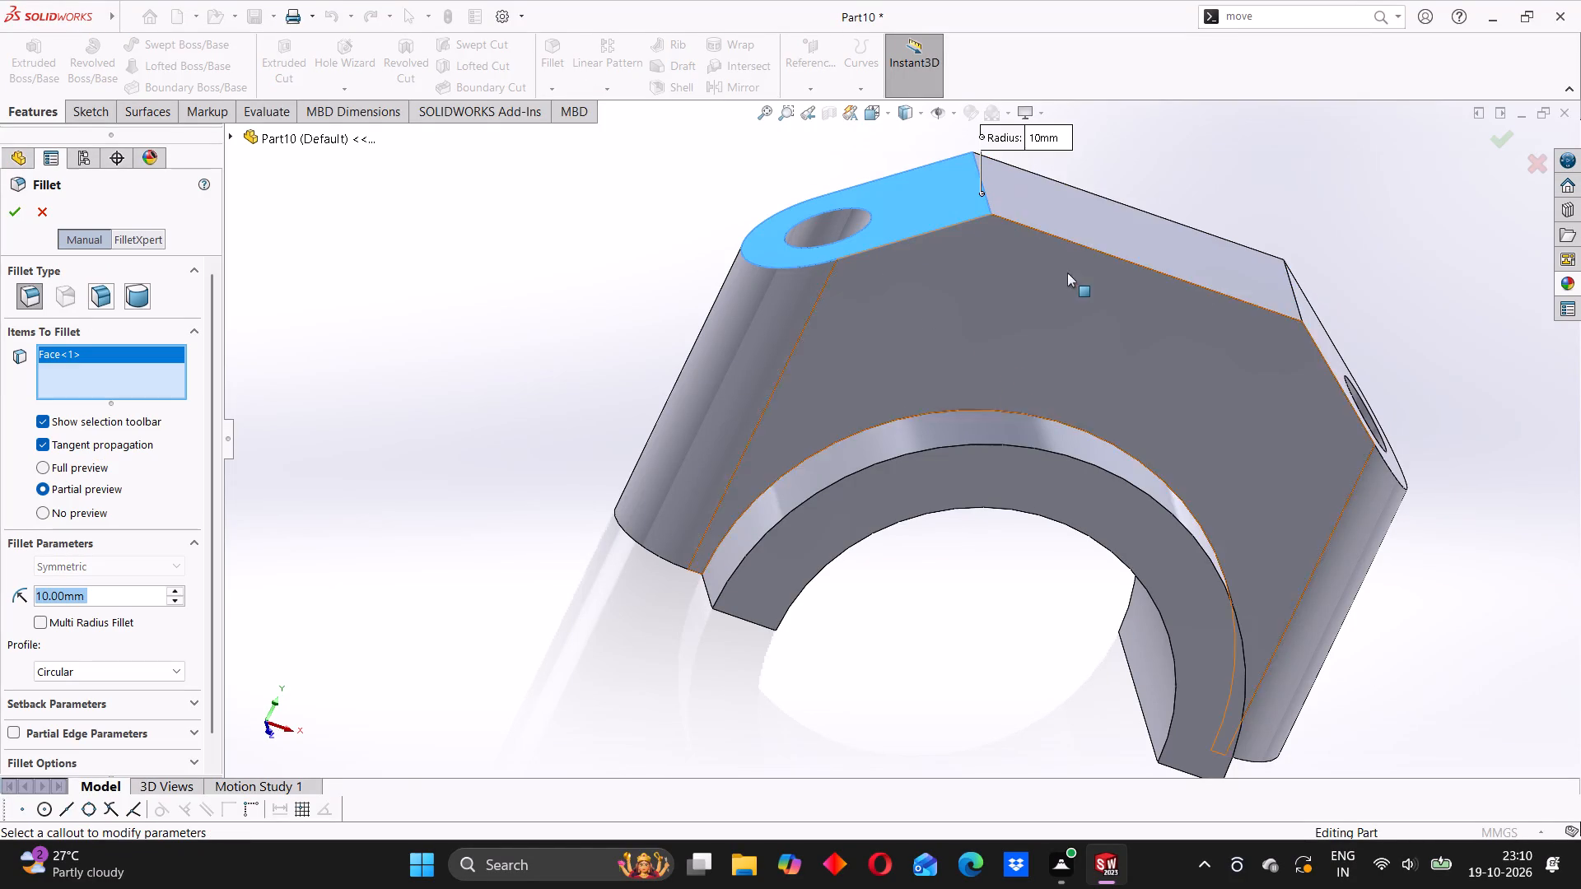
middle_drag(1063, 272, 1013, 333)
right_click(79, 352)
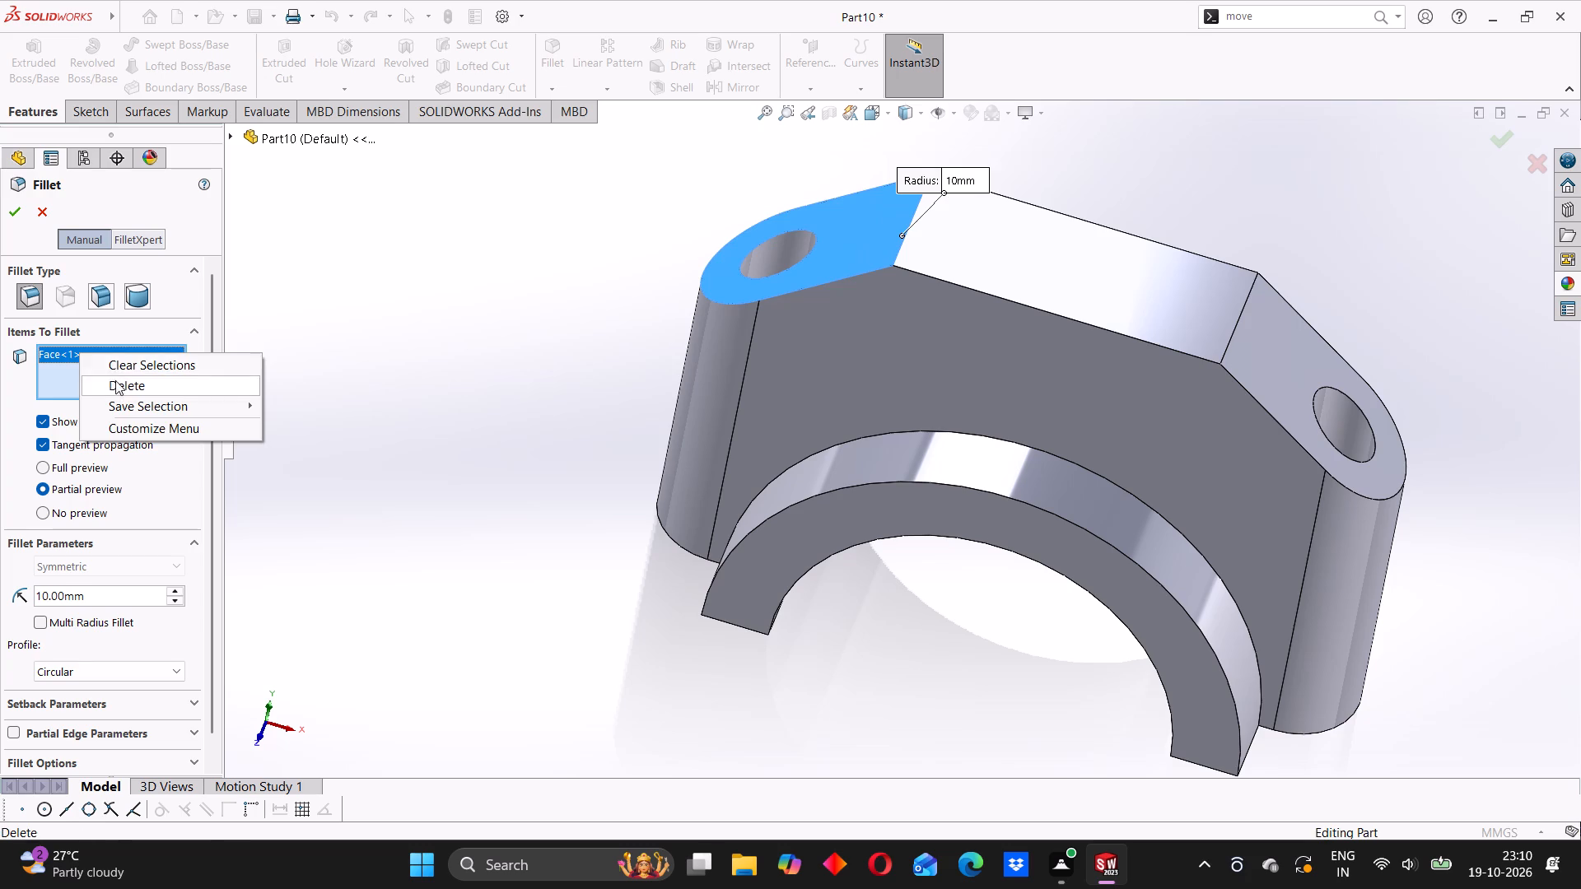
click(116, 382)
click(918, 208)
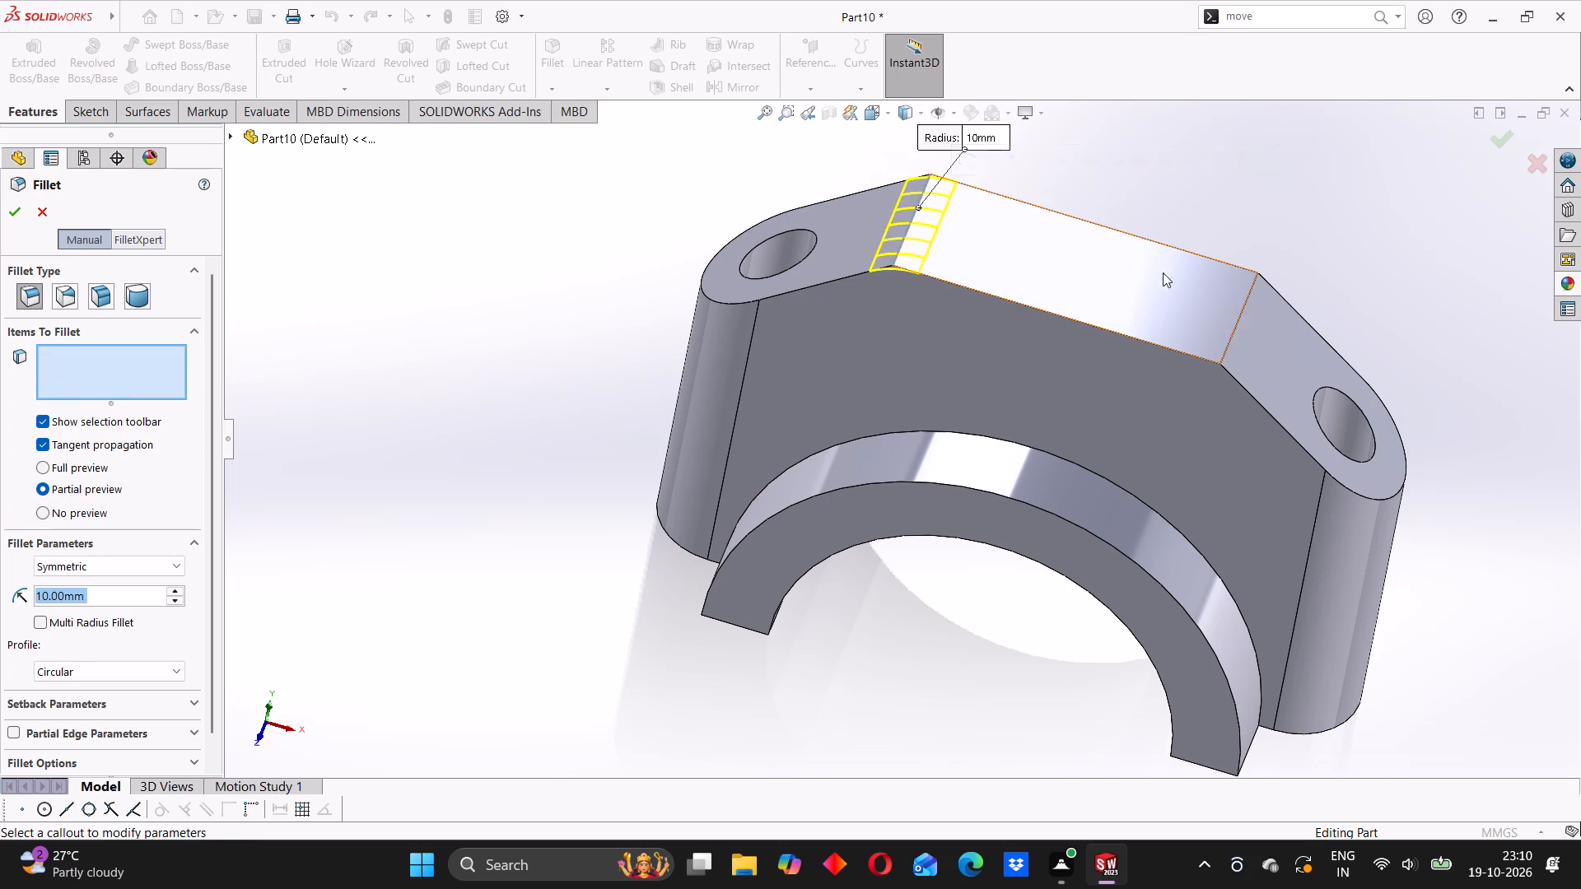
click(1238, 326)
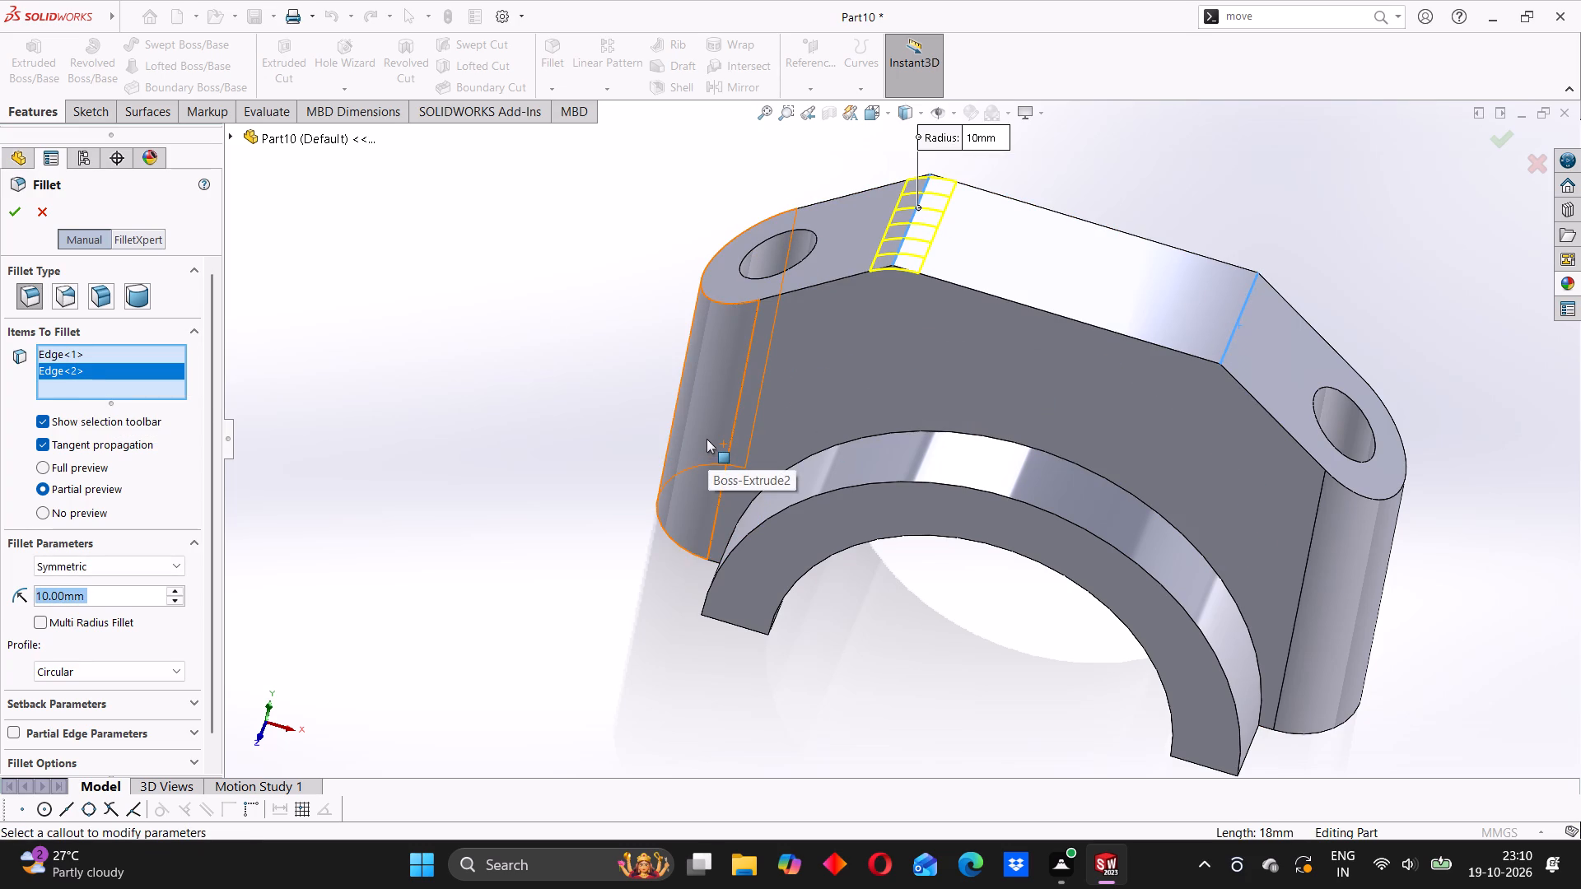
click(12, 214)
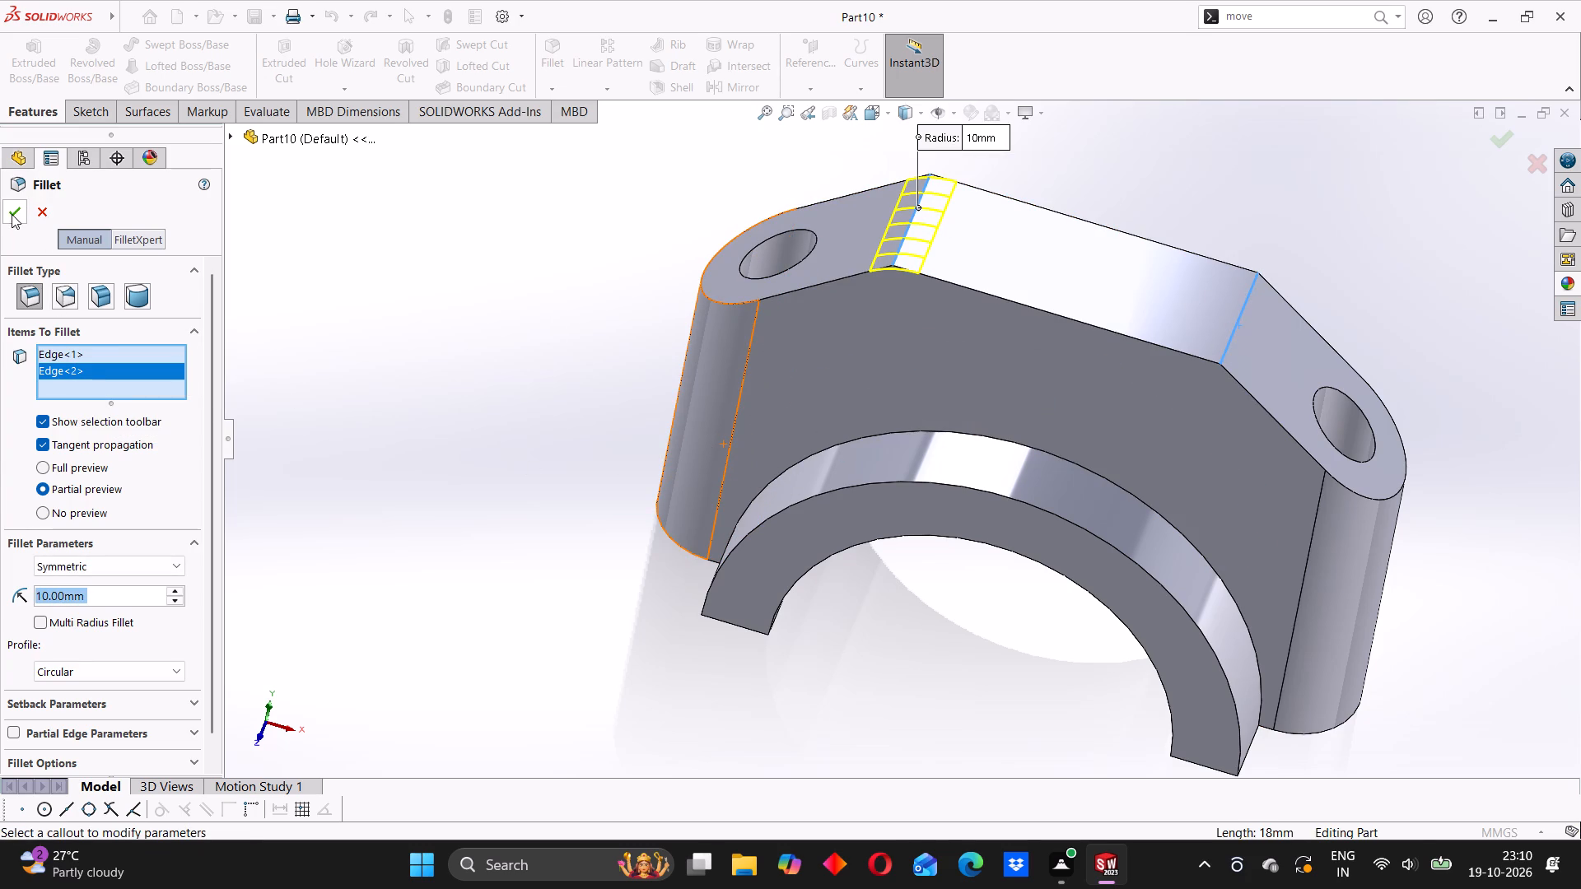
Fillet both arc edges where the body meets the half-ring and the body's outer top perimeter edge with a 3 mm radius.
middle_drag(849, 429, 878, 382)
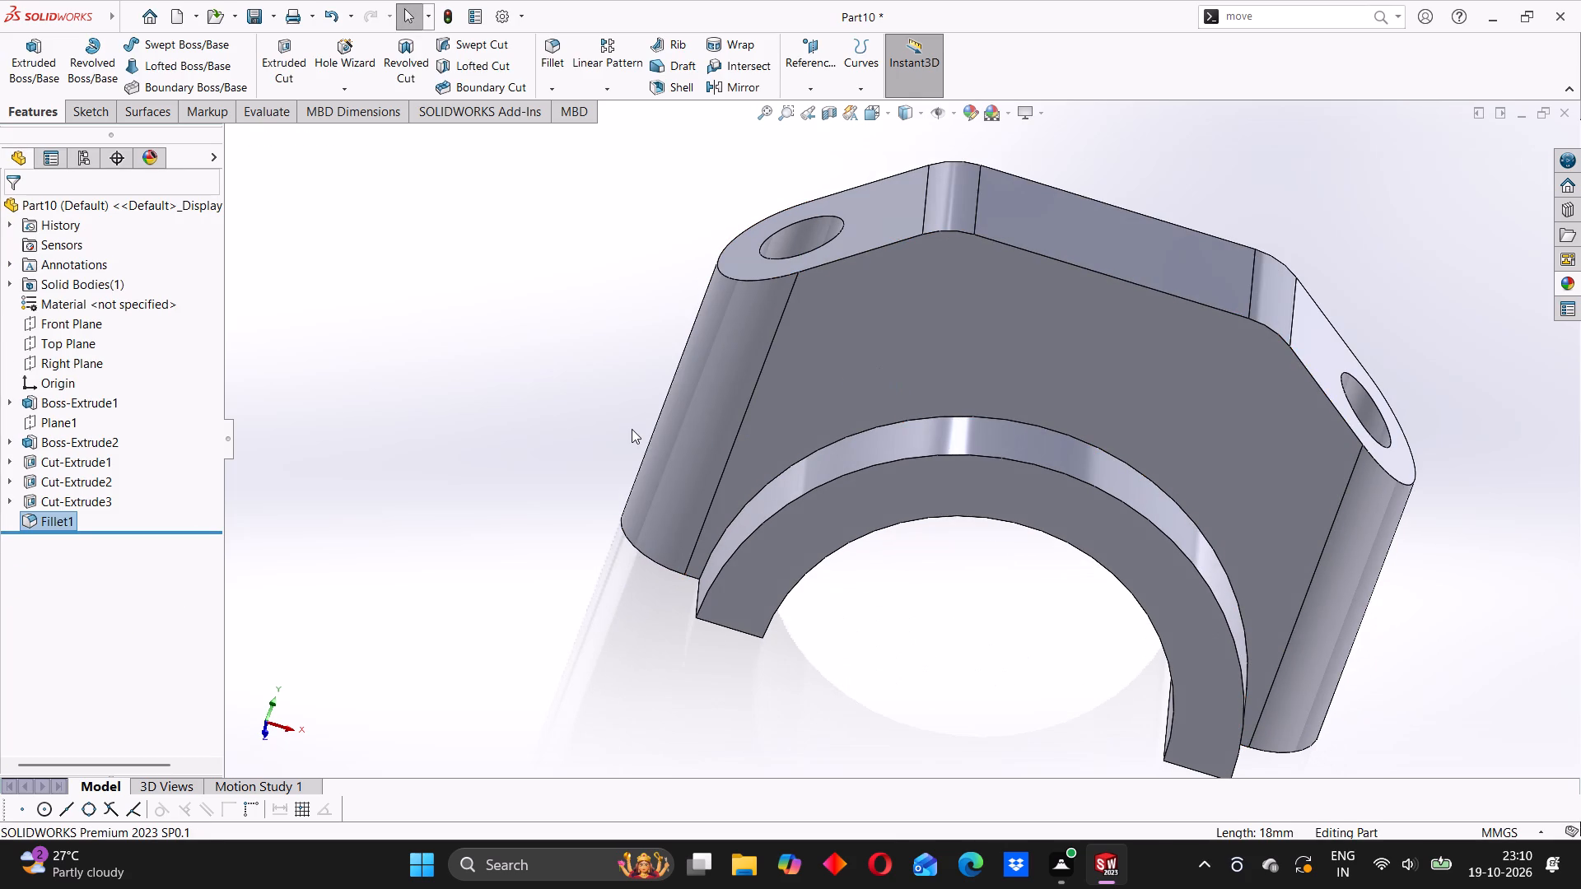
click(552, 51)
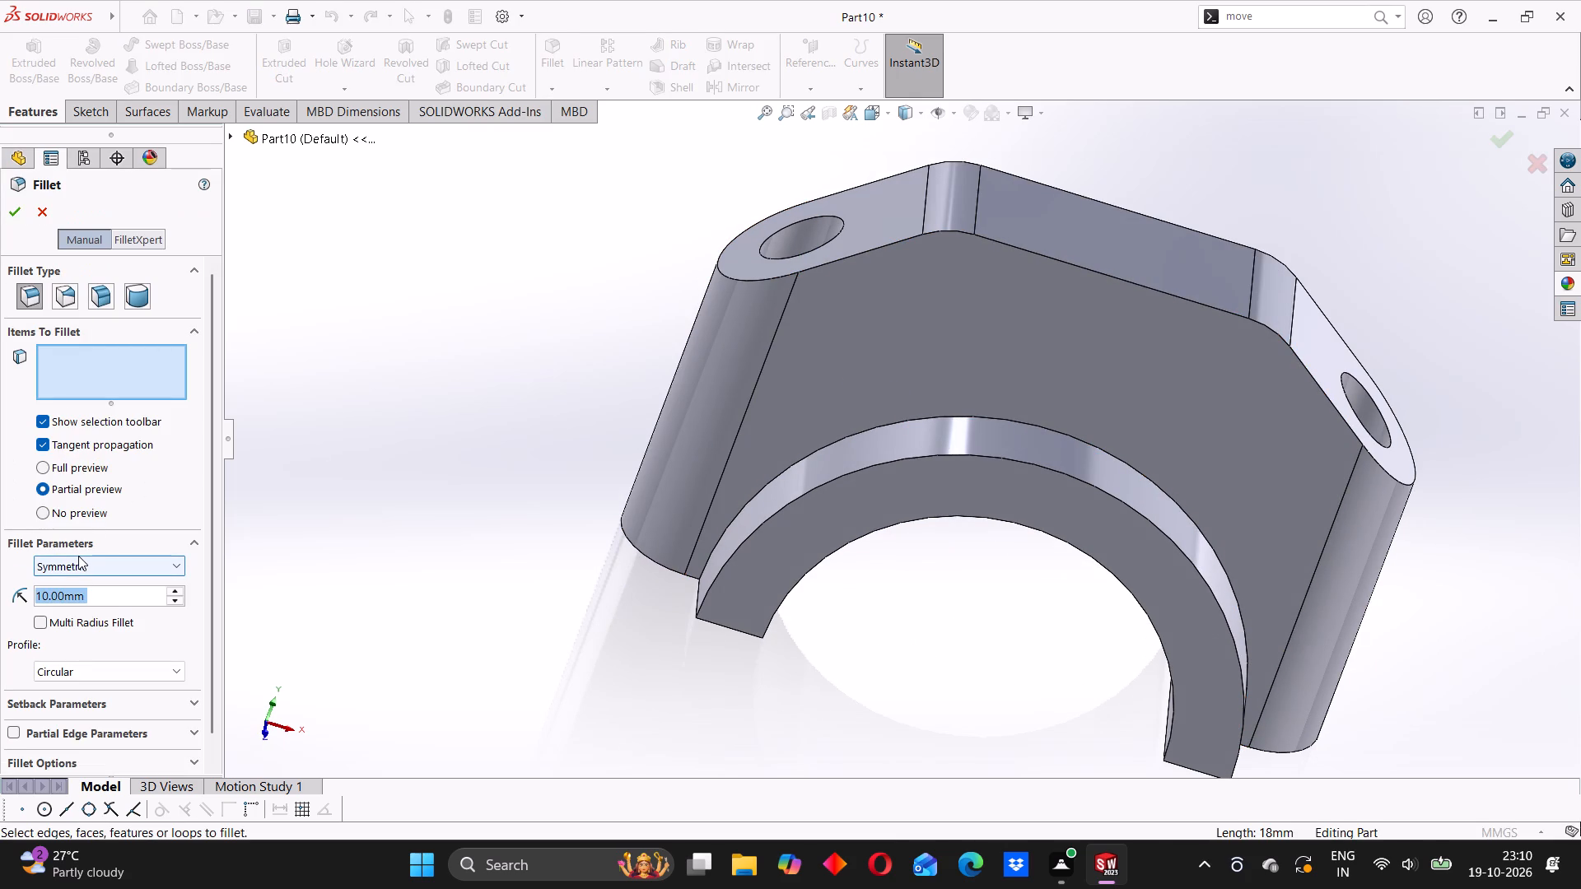
key(3)
key(Return)
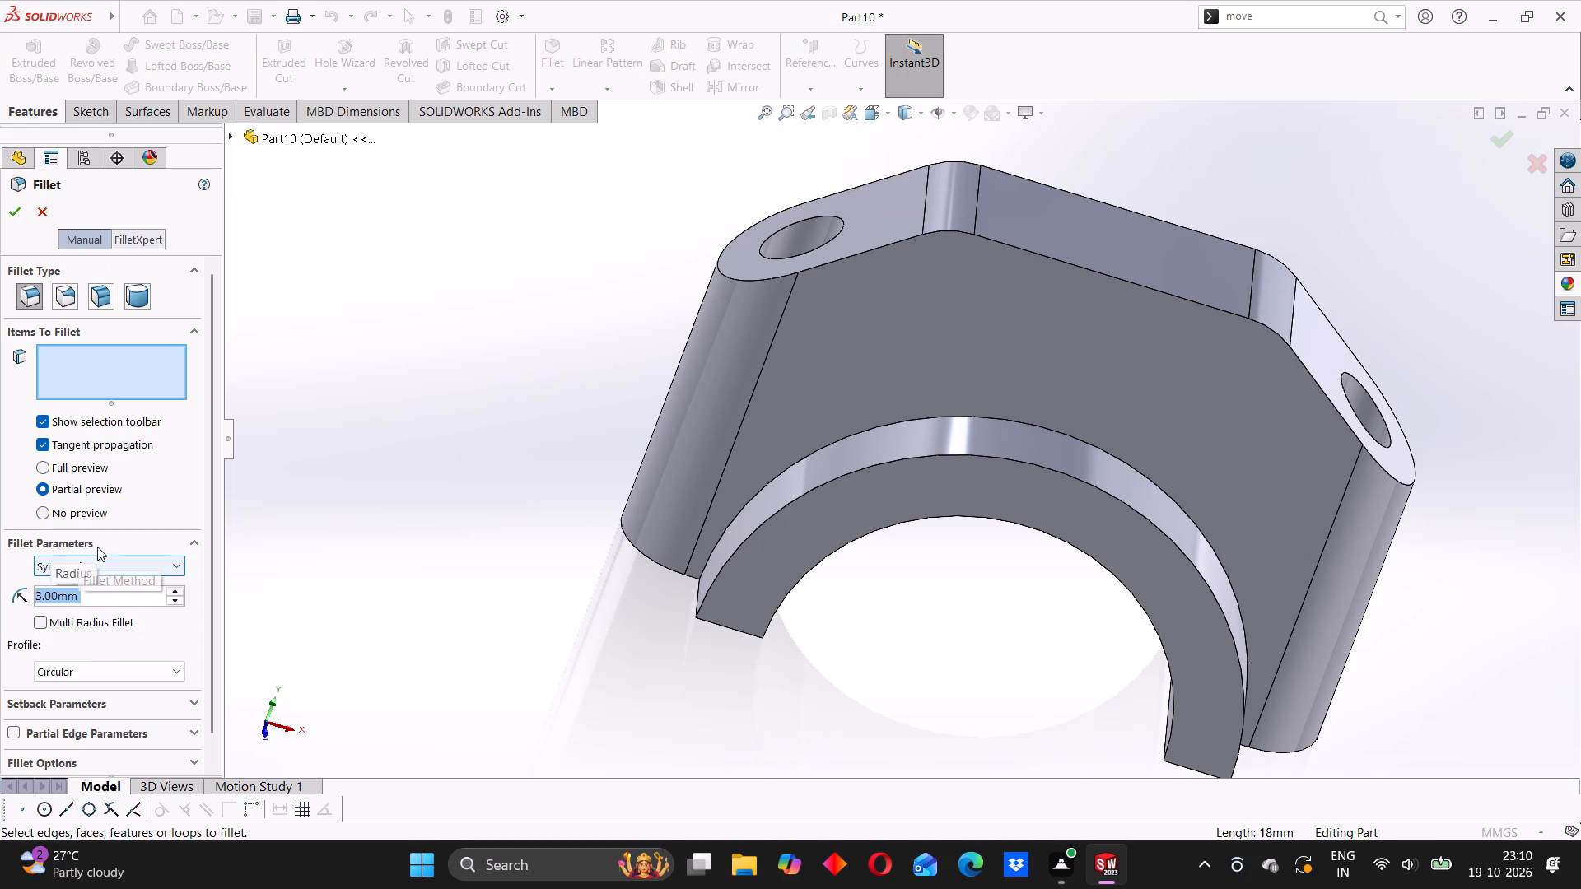
middle_drag(1159, 514, 1043, 550)
click(1060, 514)
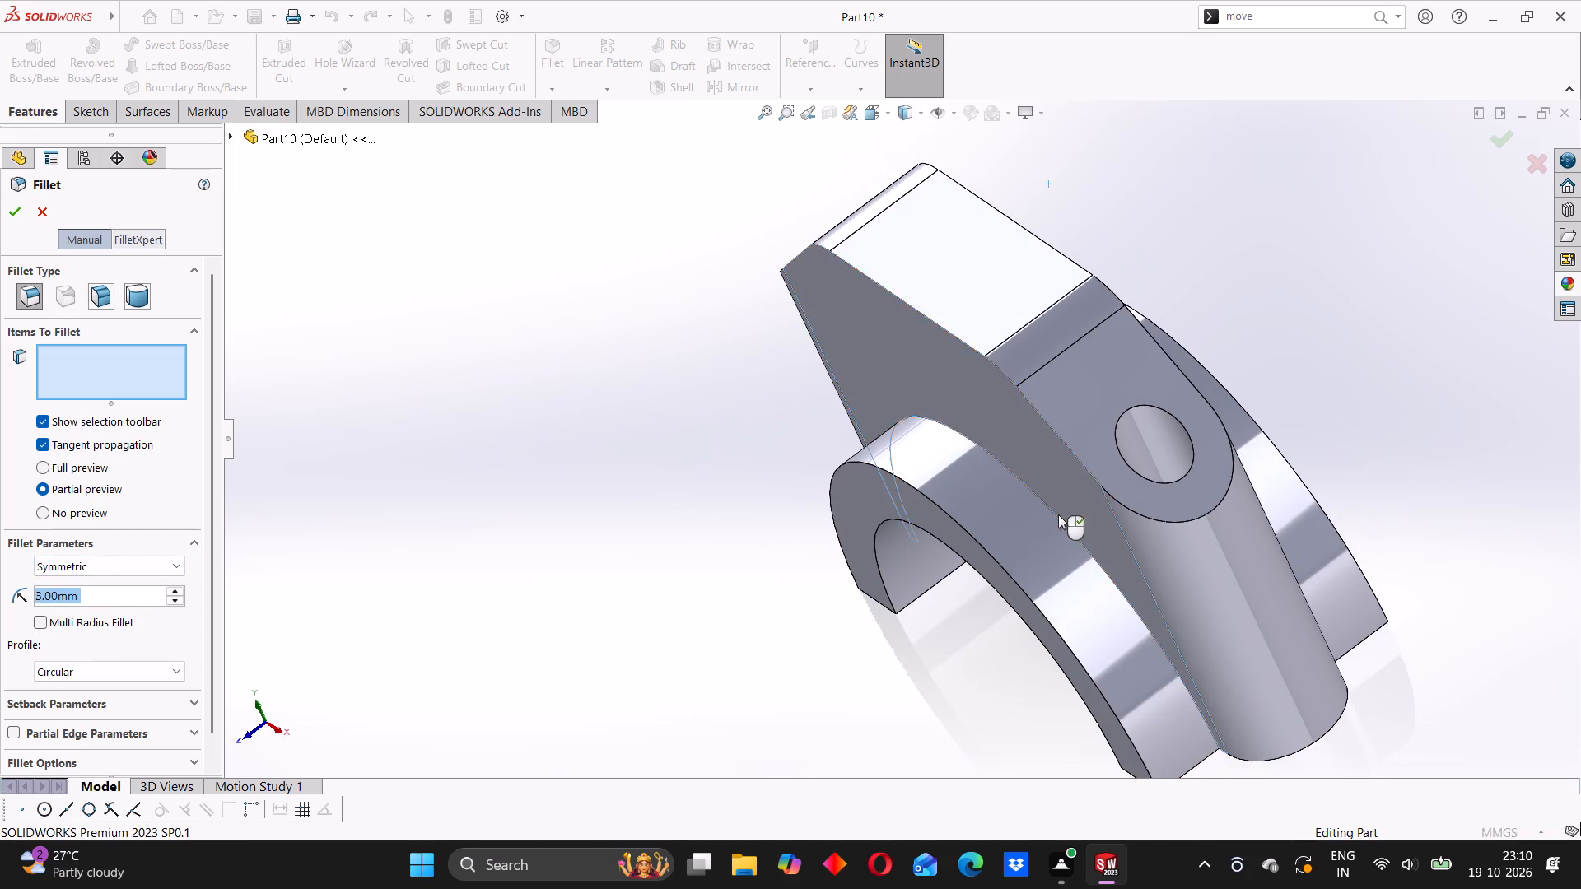
right_click(58, 356)
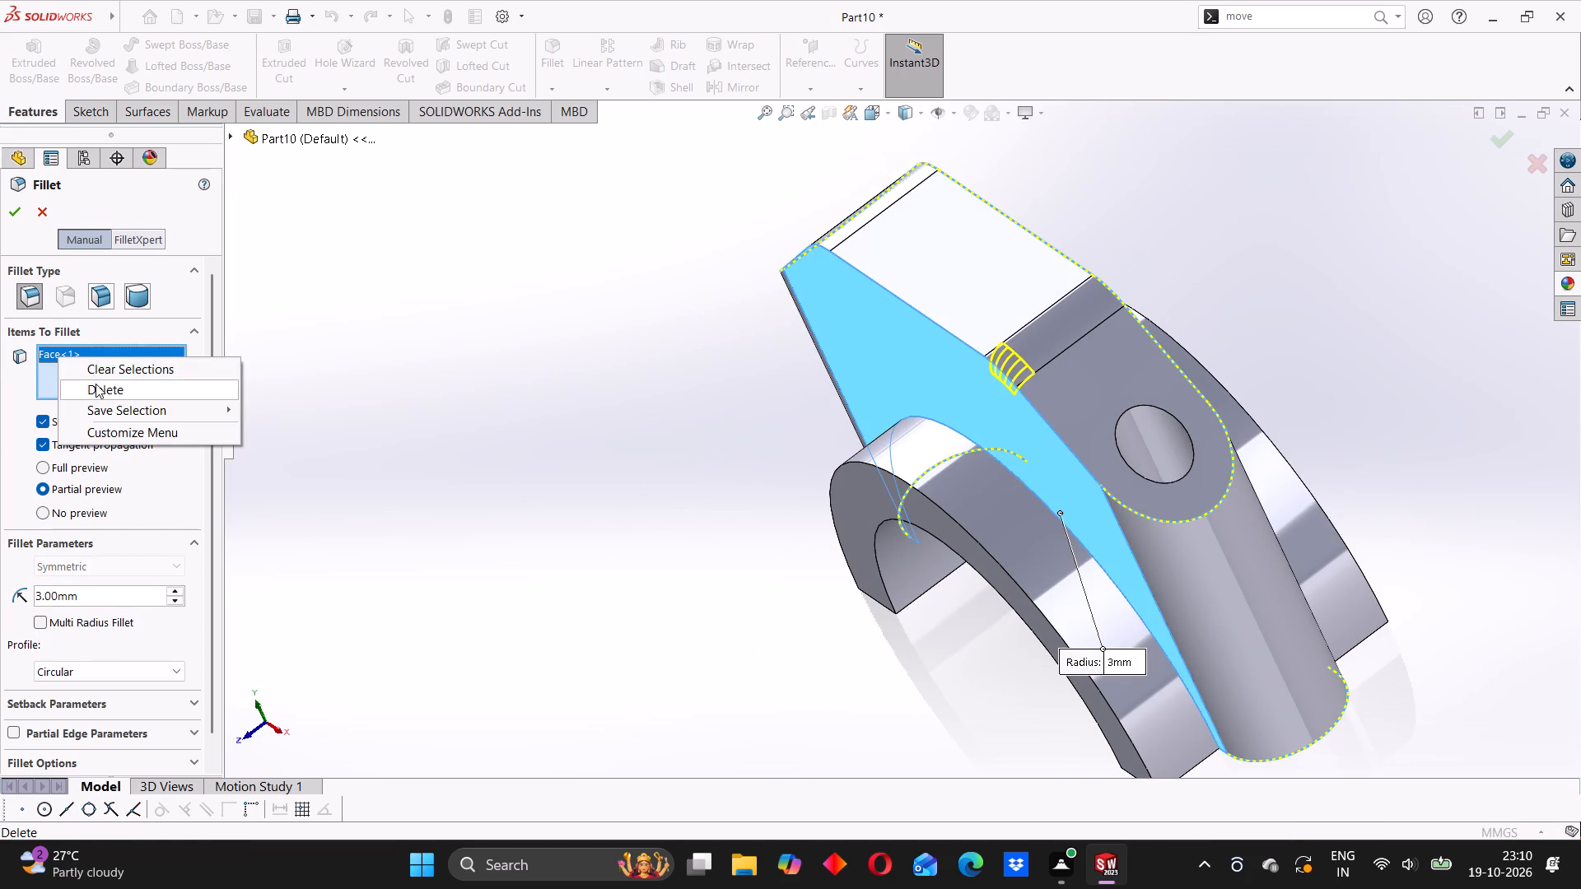
click(97, 385)
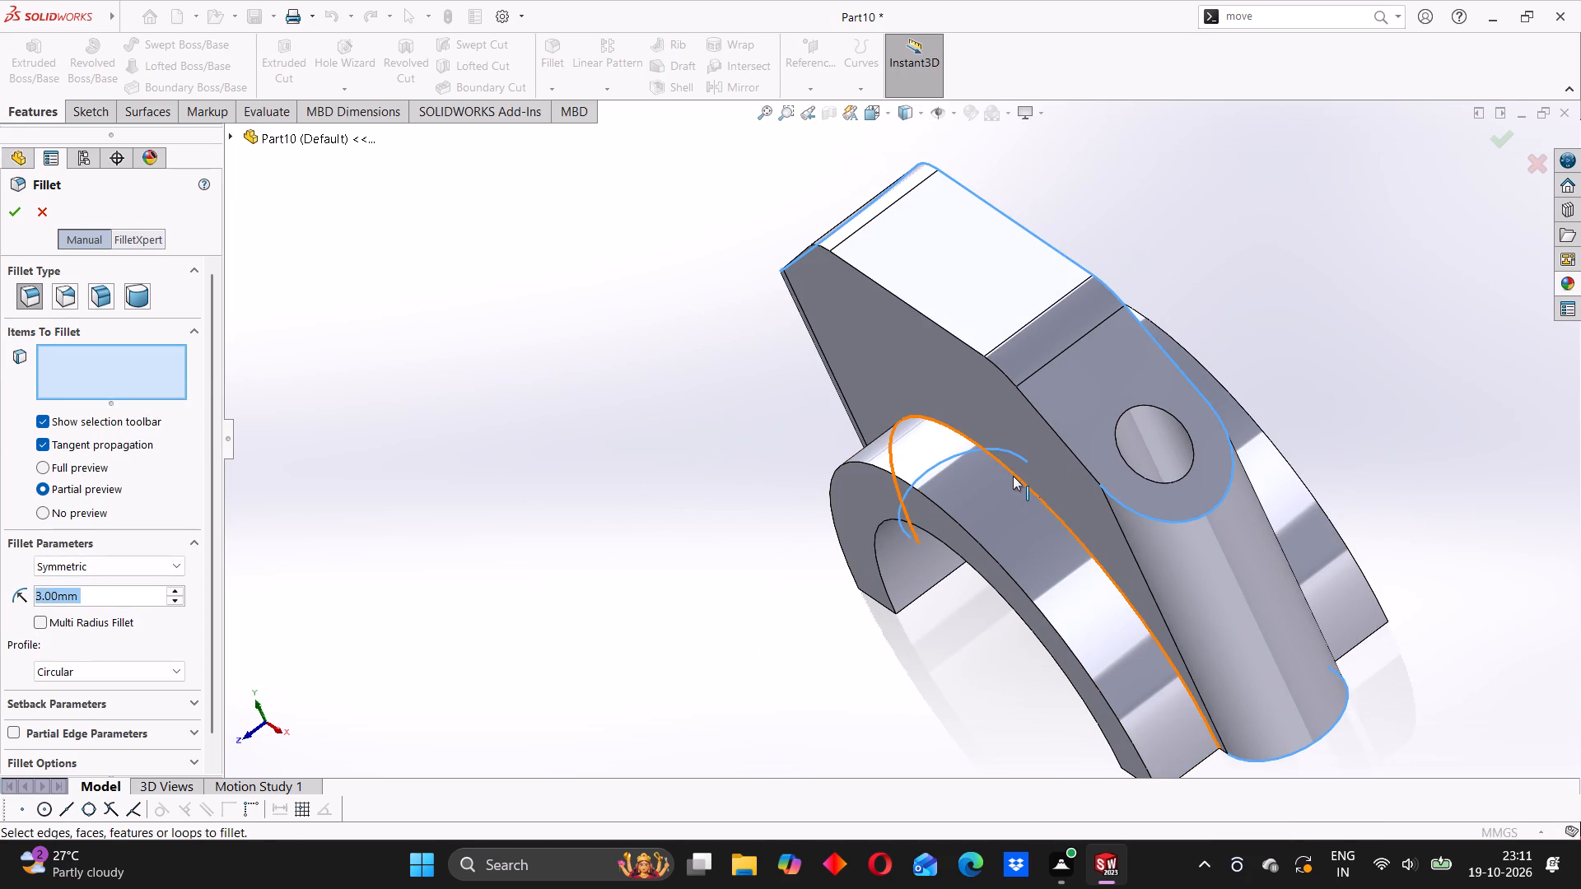
click(1014, 476)
middle_drag(1303, 343, 1196, 456)
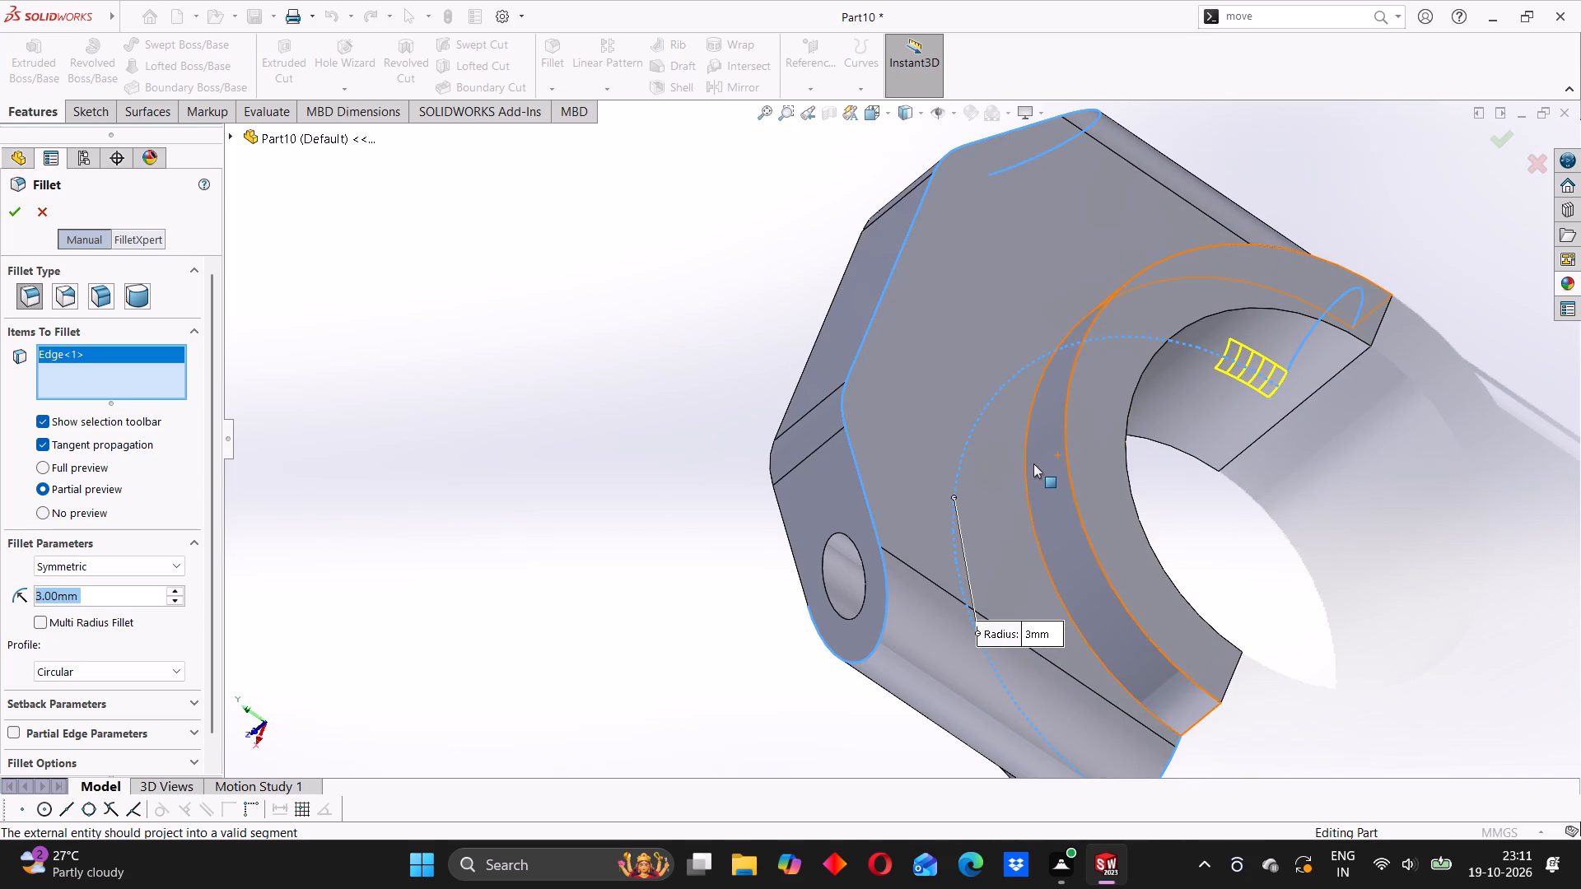
click(1028, 482)
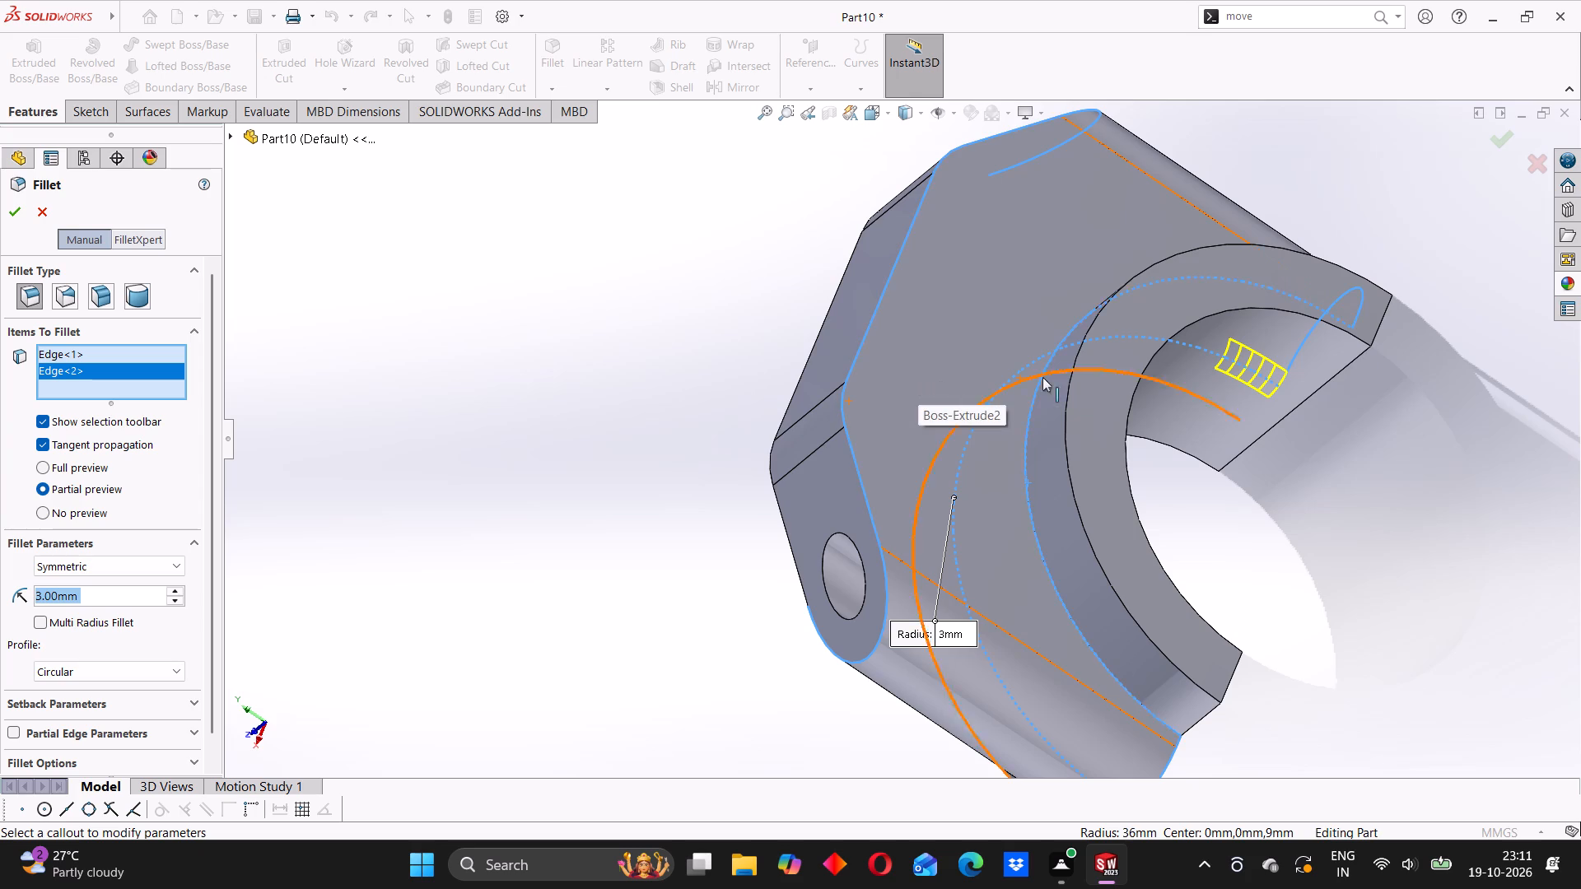
click(861, 347)
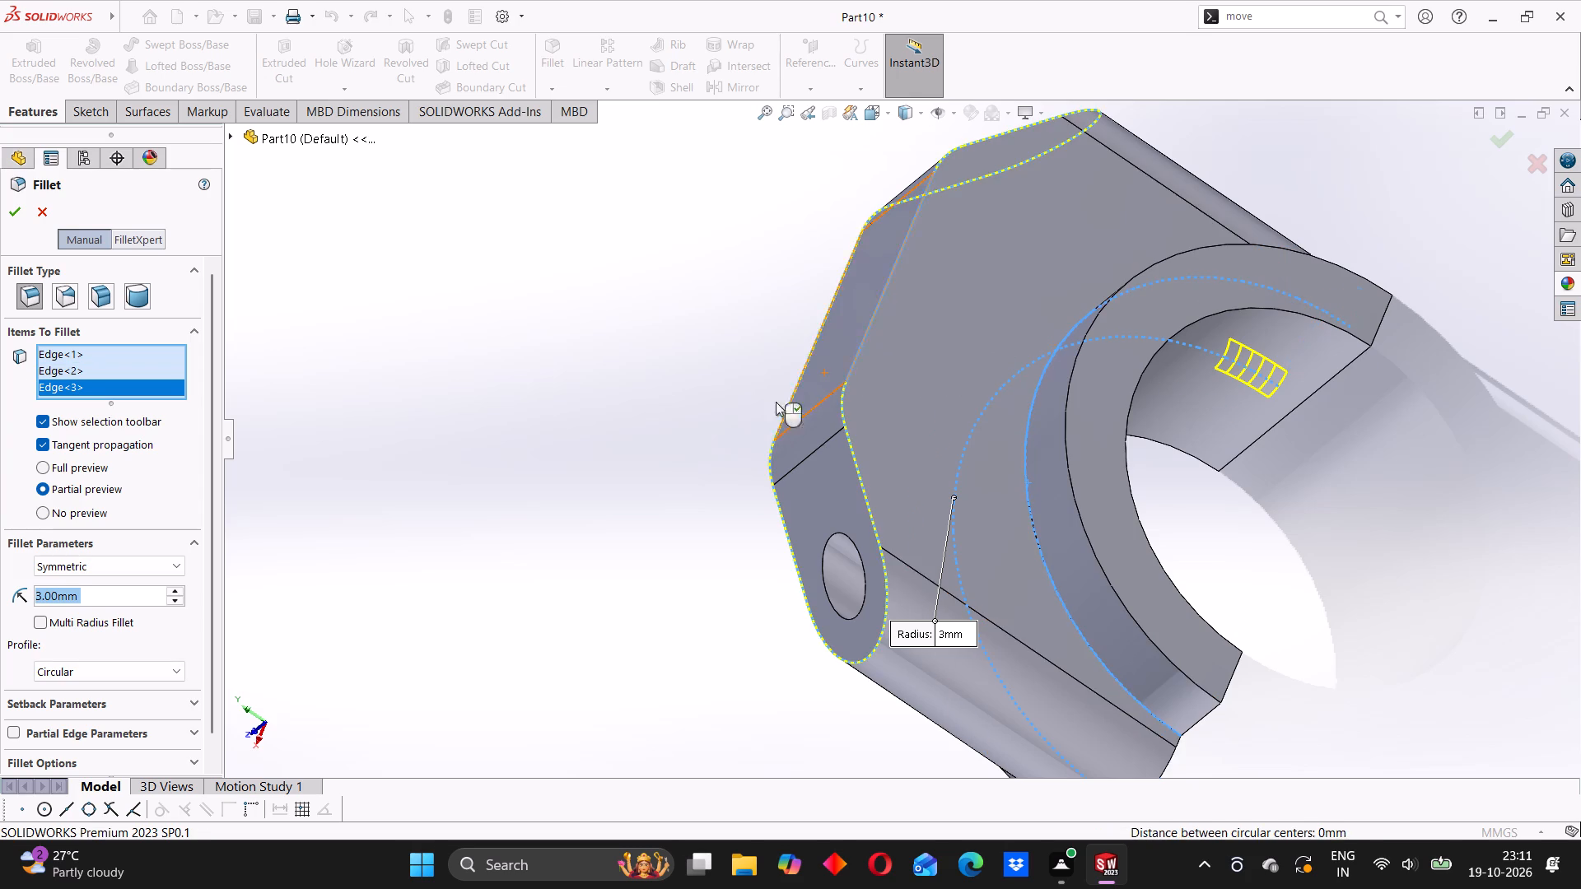
middle_drag(741, 437, 888, 397)
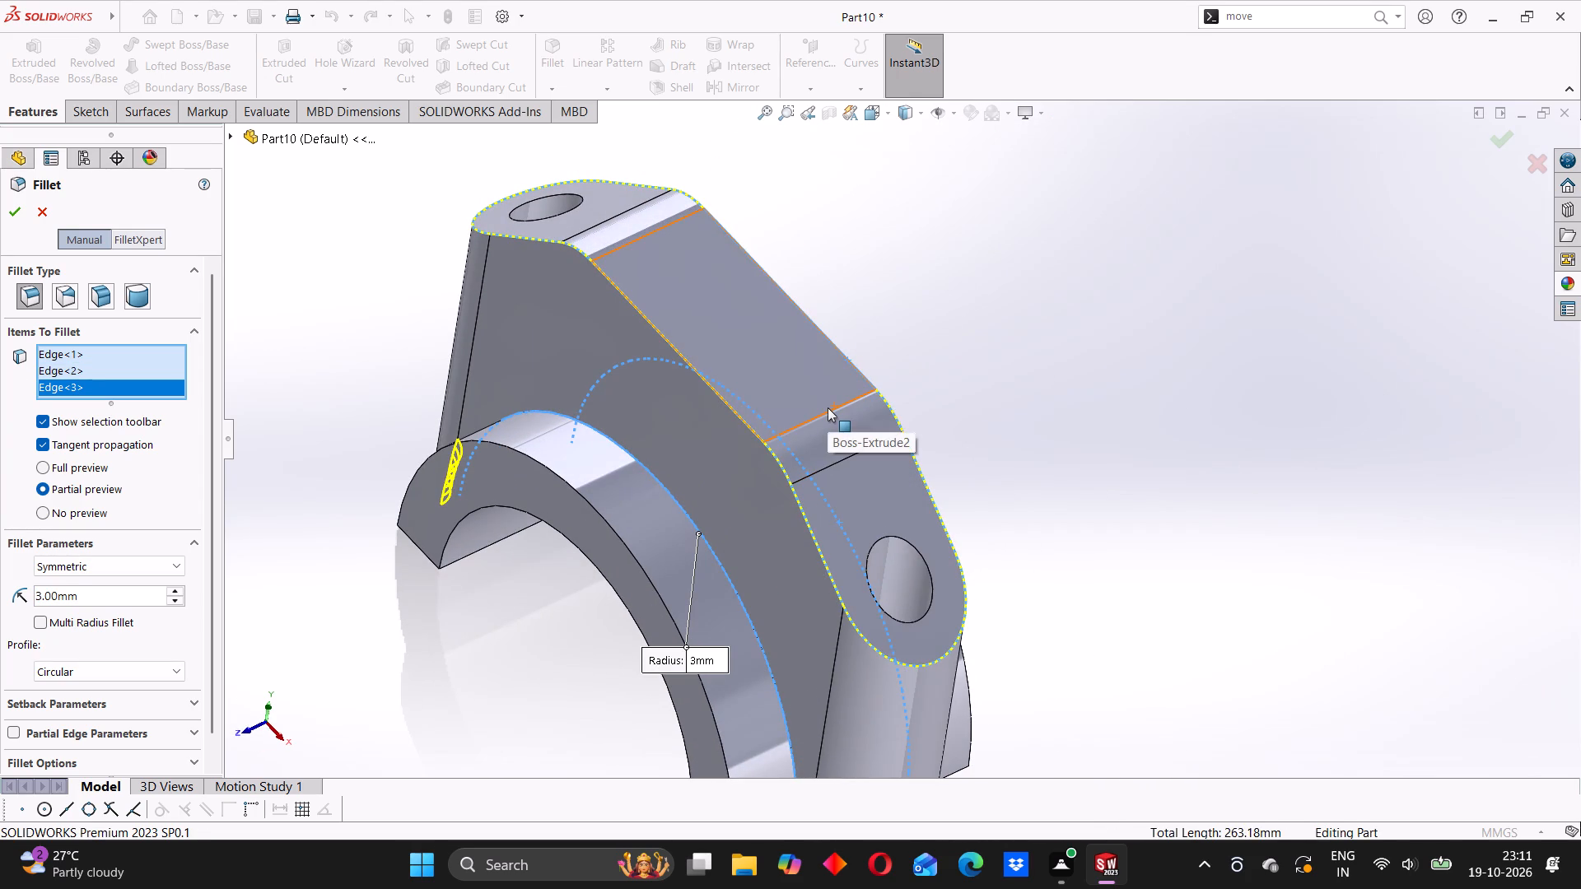
click(4, 209)
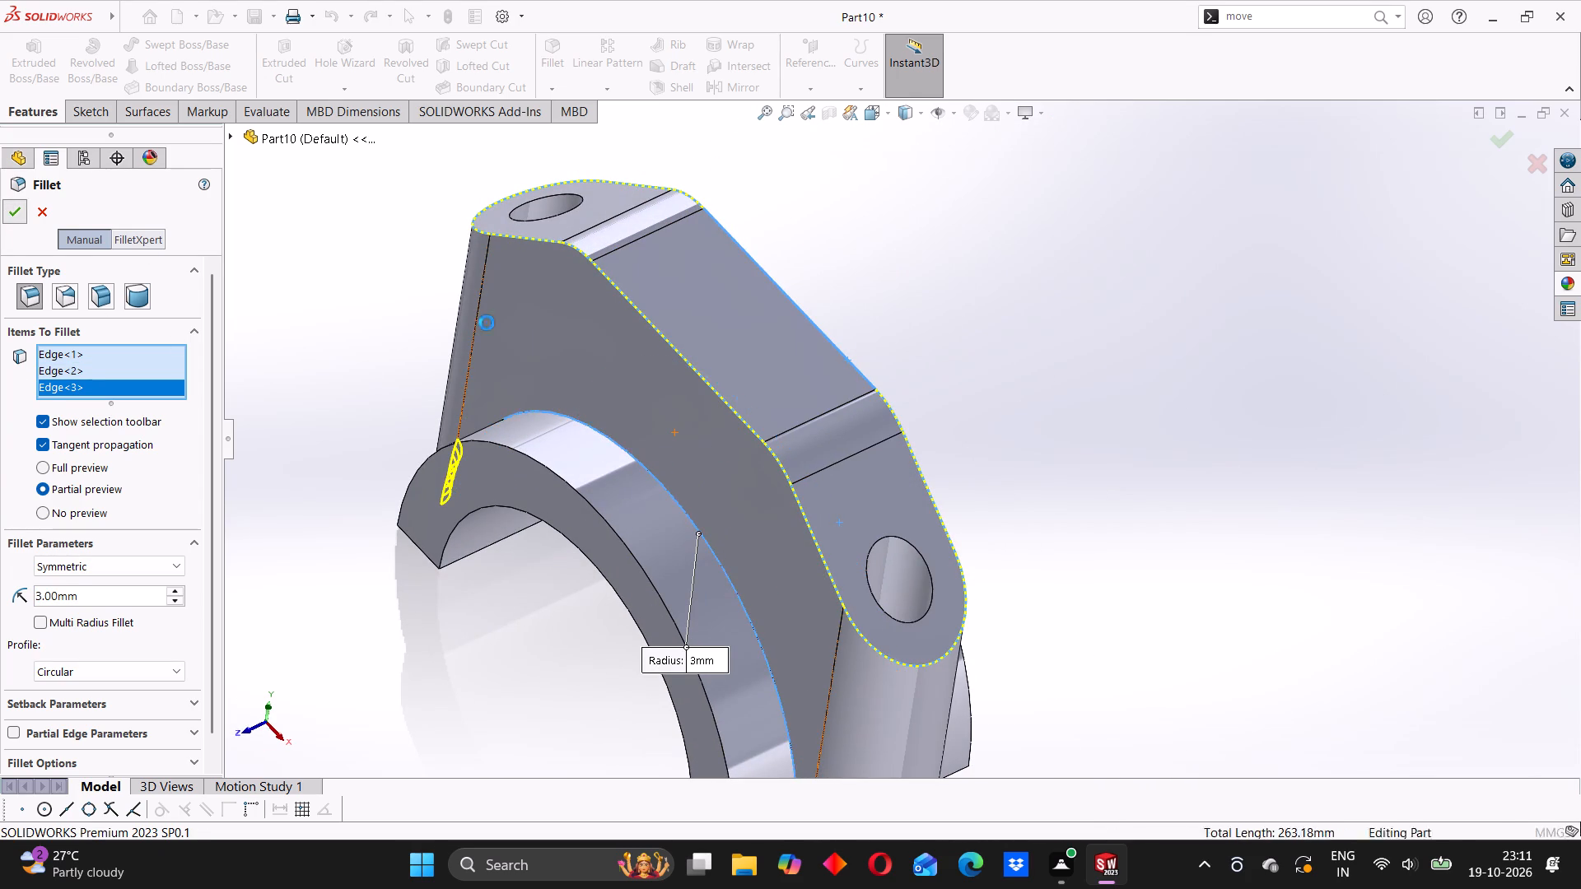
Apply the satin finish gold appearance to the cap's whole solid body.
scroll(674, 358, up, 3)
middle_drag(697, 438, 742, 360)
scroll(742, 360, up, 1)
click(505, 359)
middle_drag(863, 439, 846, 439)
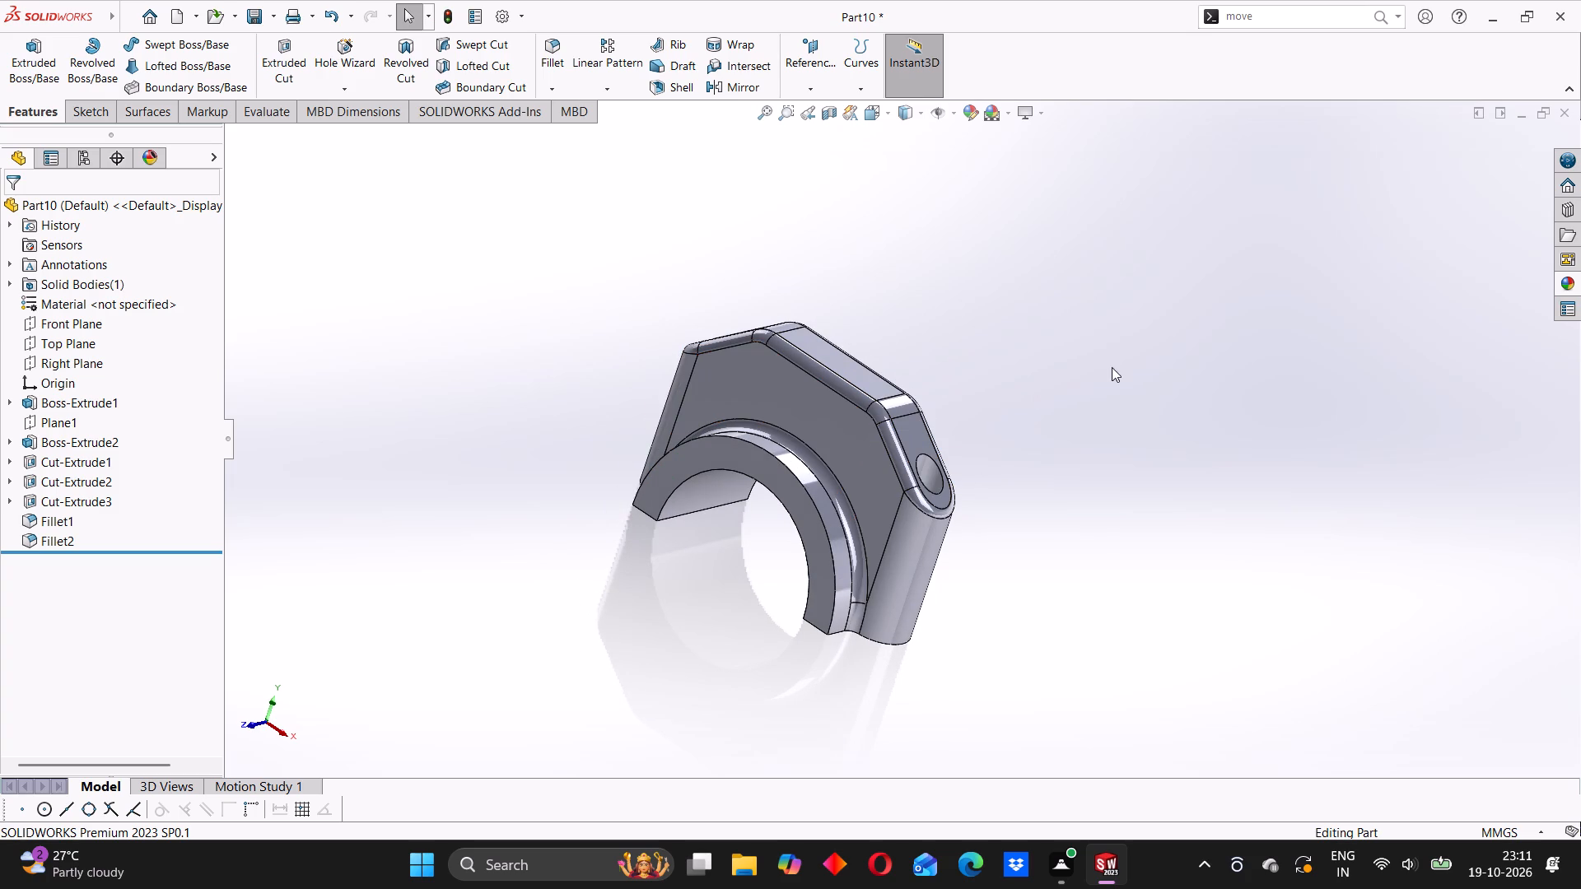
right_click(817, 404)
click(972, 354)
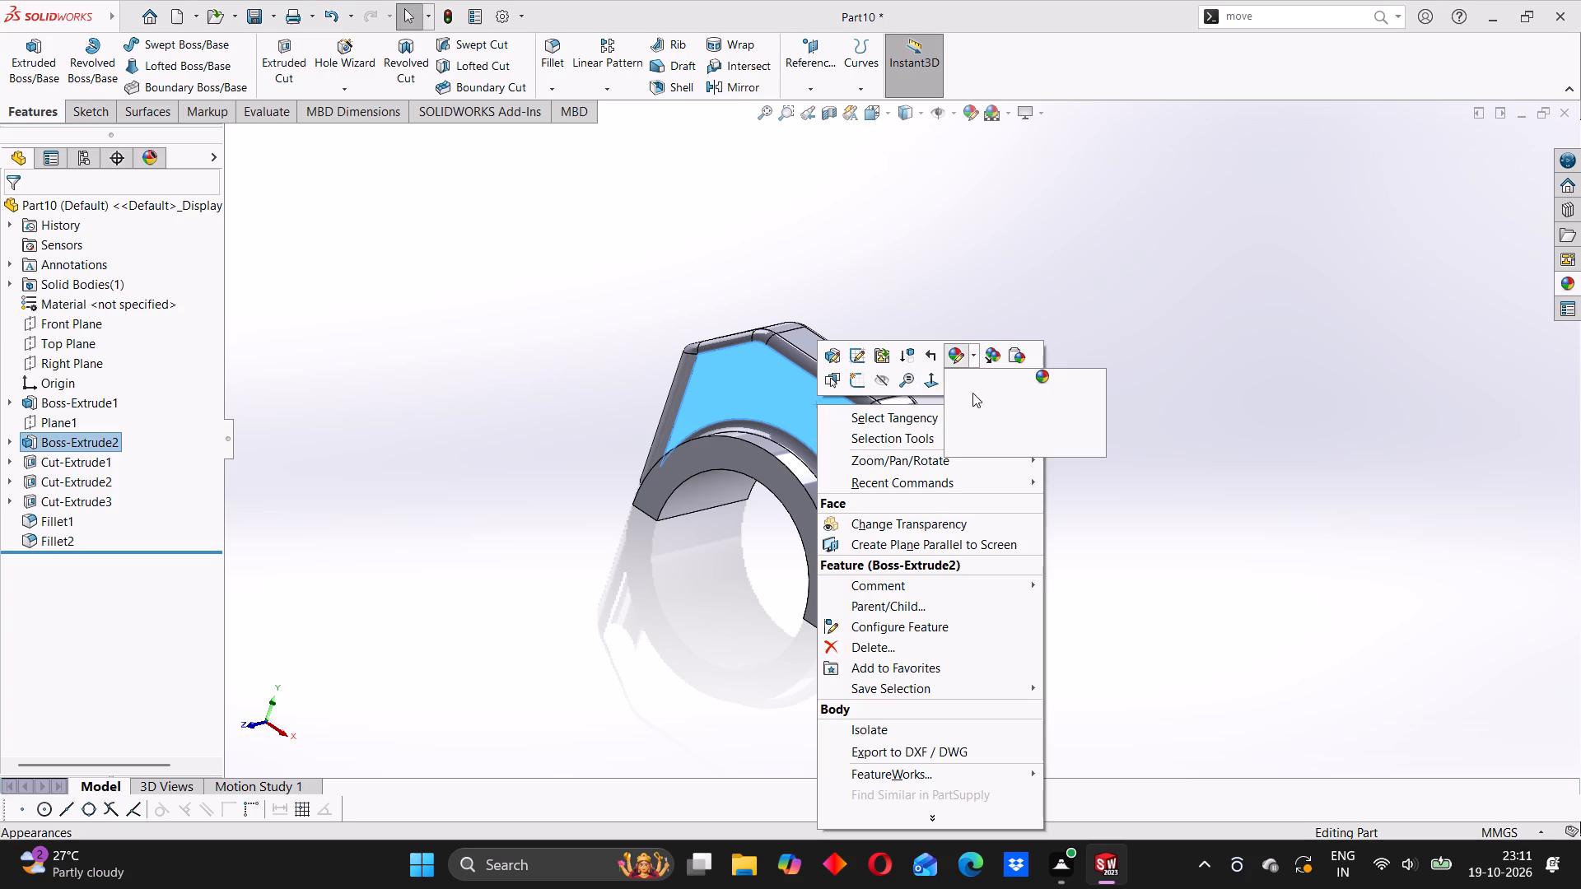
click(973, 425)
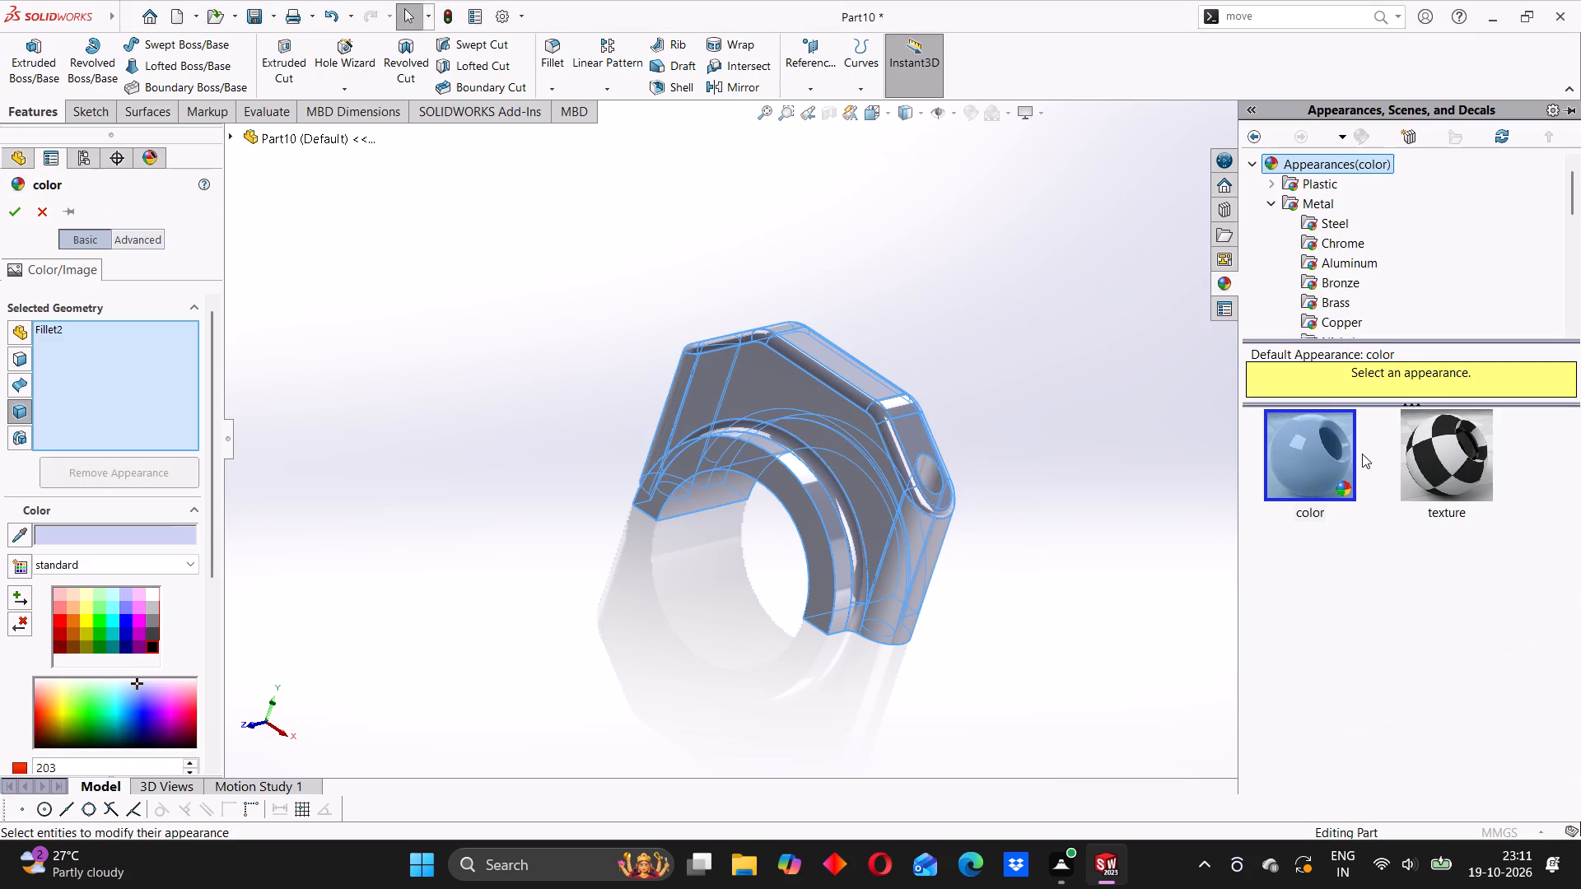
scroll(1322, 255, down, 3)
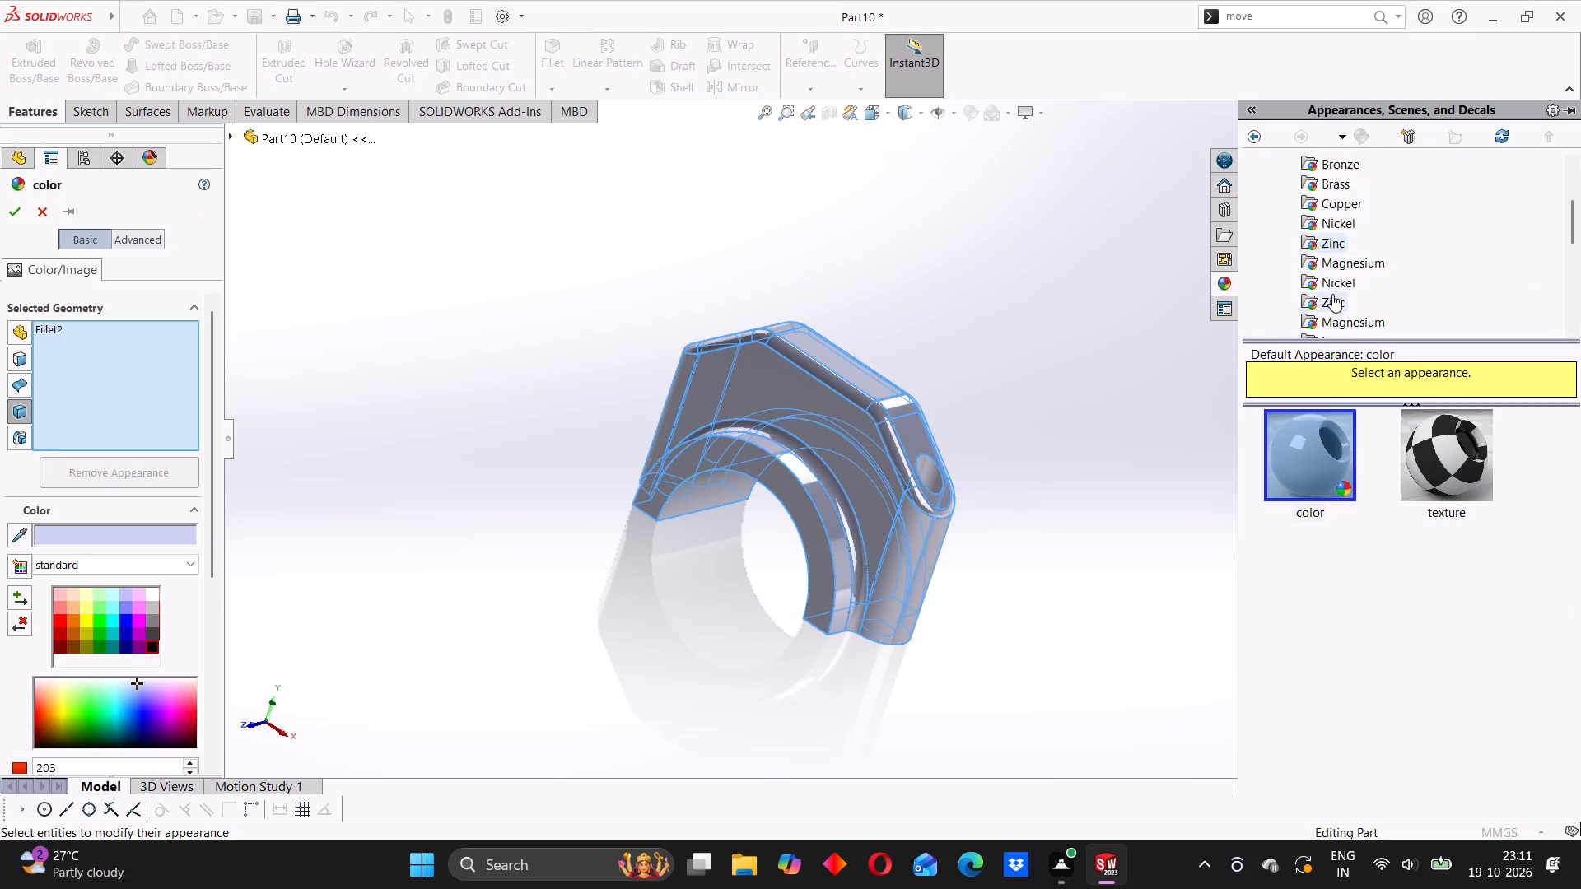
scroll(1332, 294, down, 2)
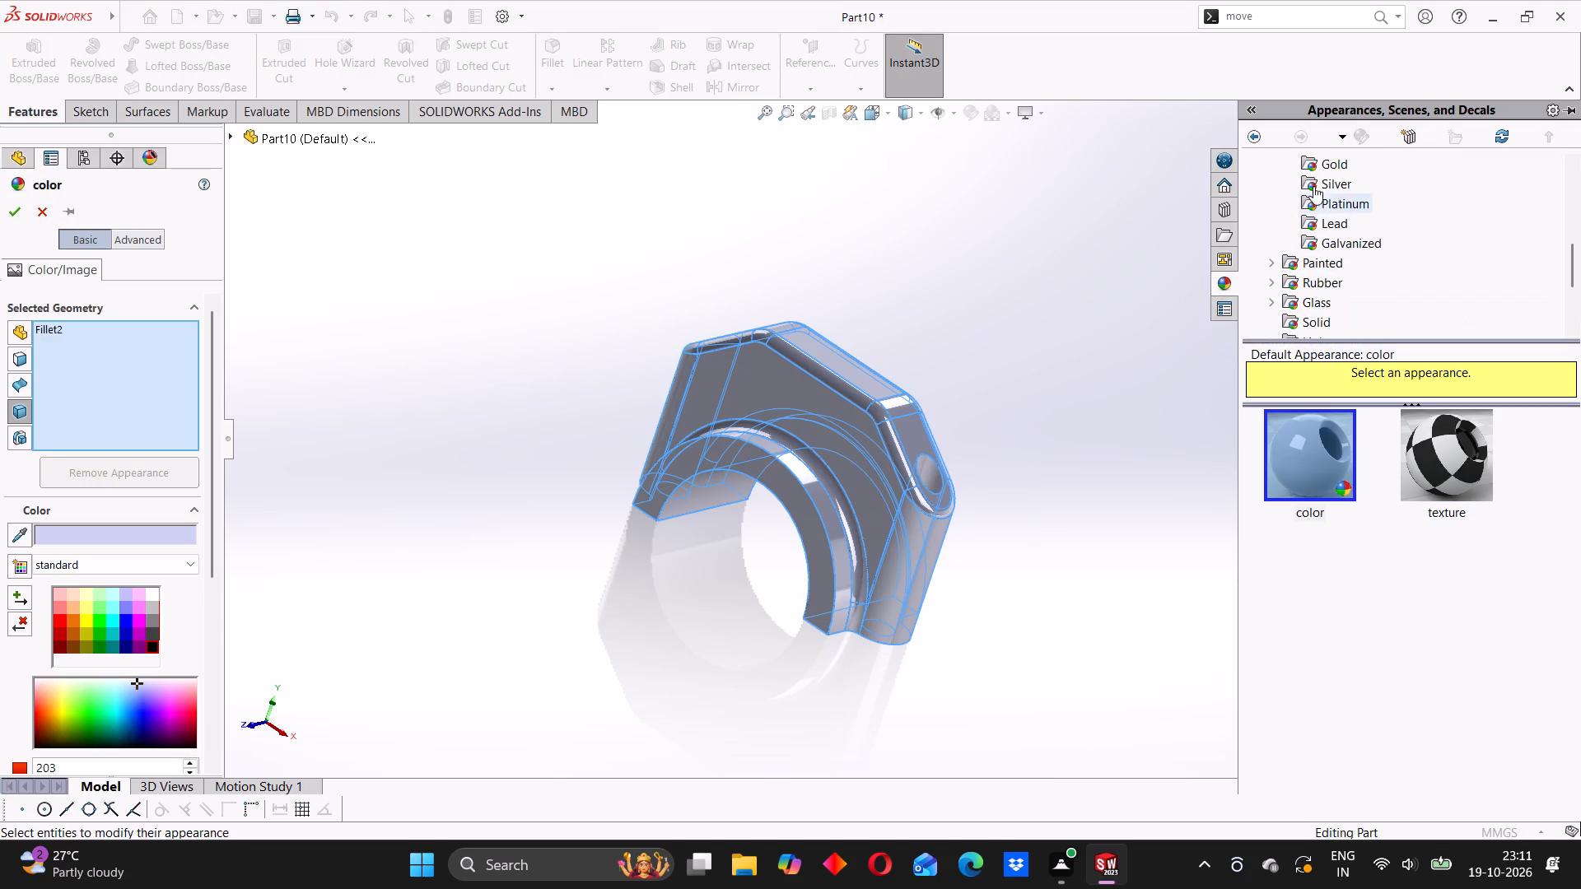
click(1320, 169)
click(1317, 597)
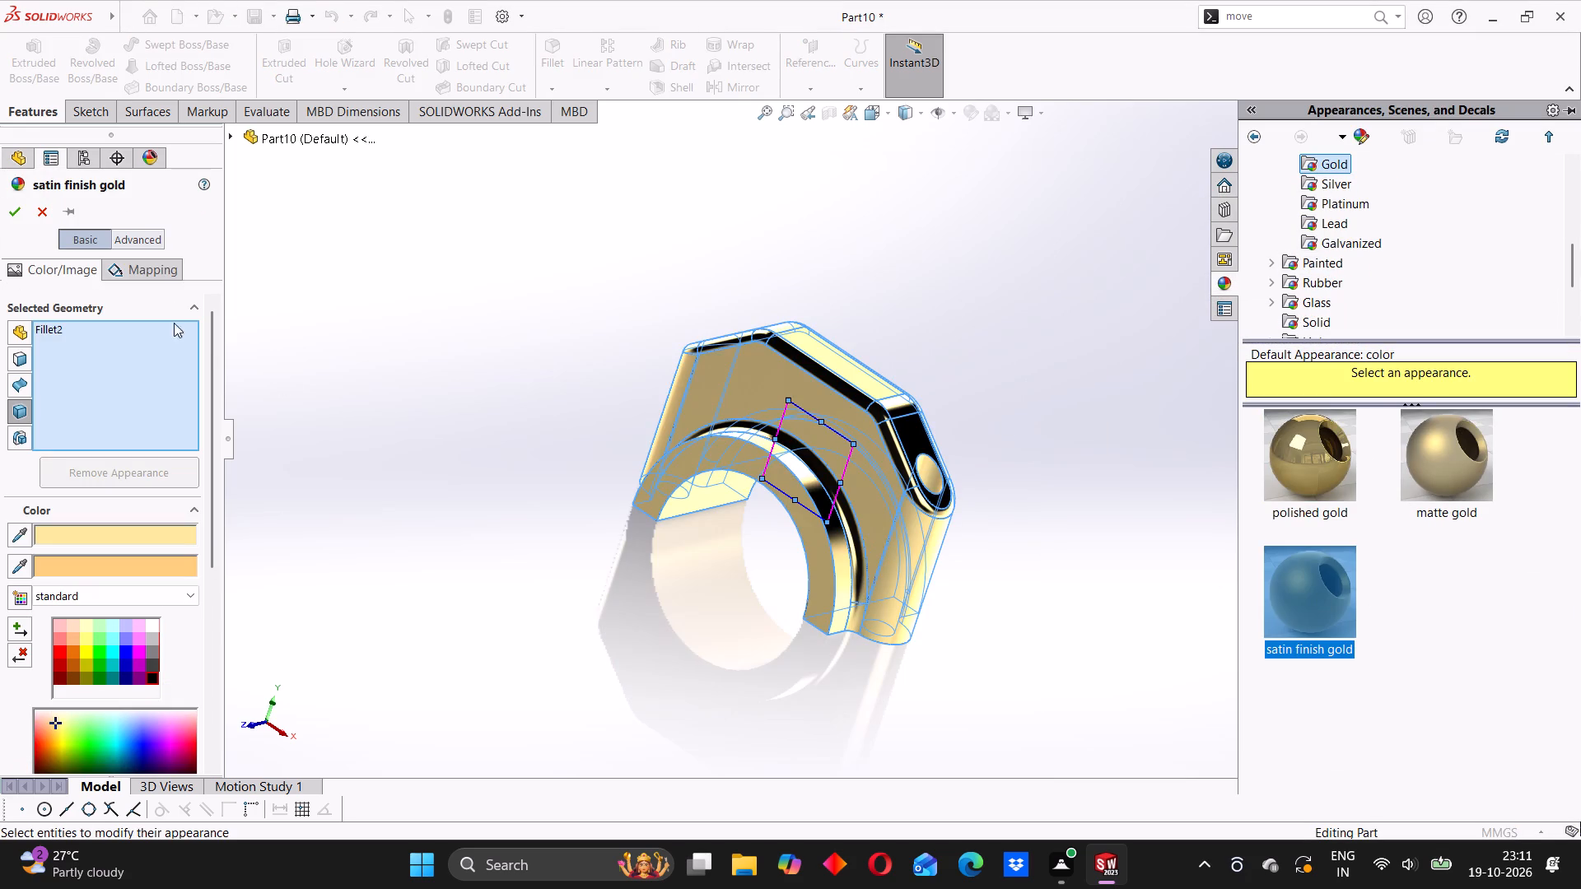
click(6, 208)
Examine the gold cap from all sides, including its mating faces, bolt holes, inner bore and filleted edges.
middle_drag(833, 392, 996, 300)
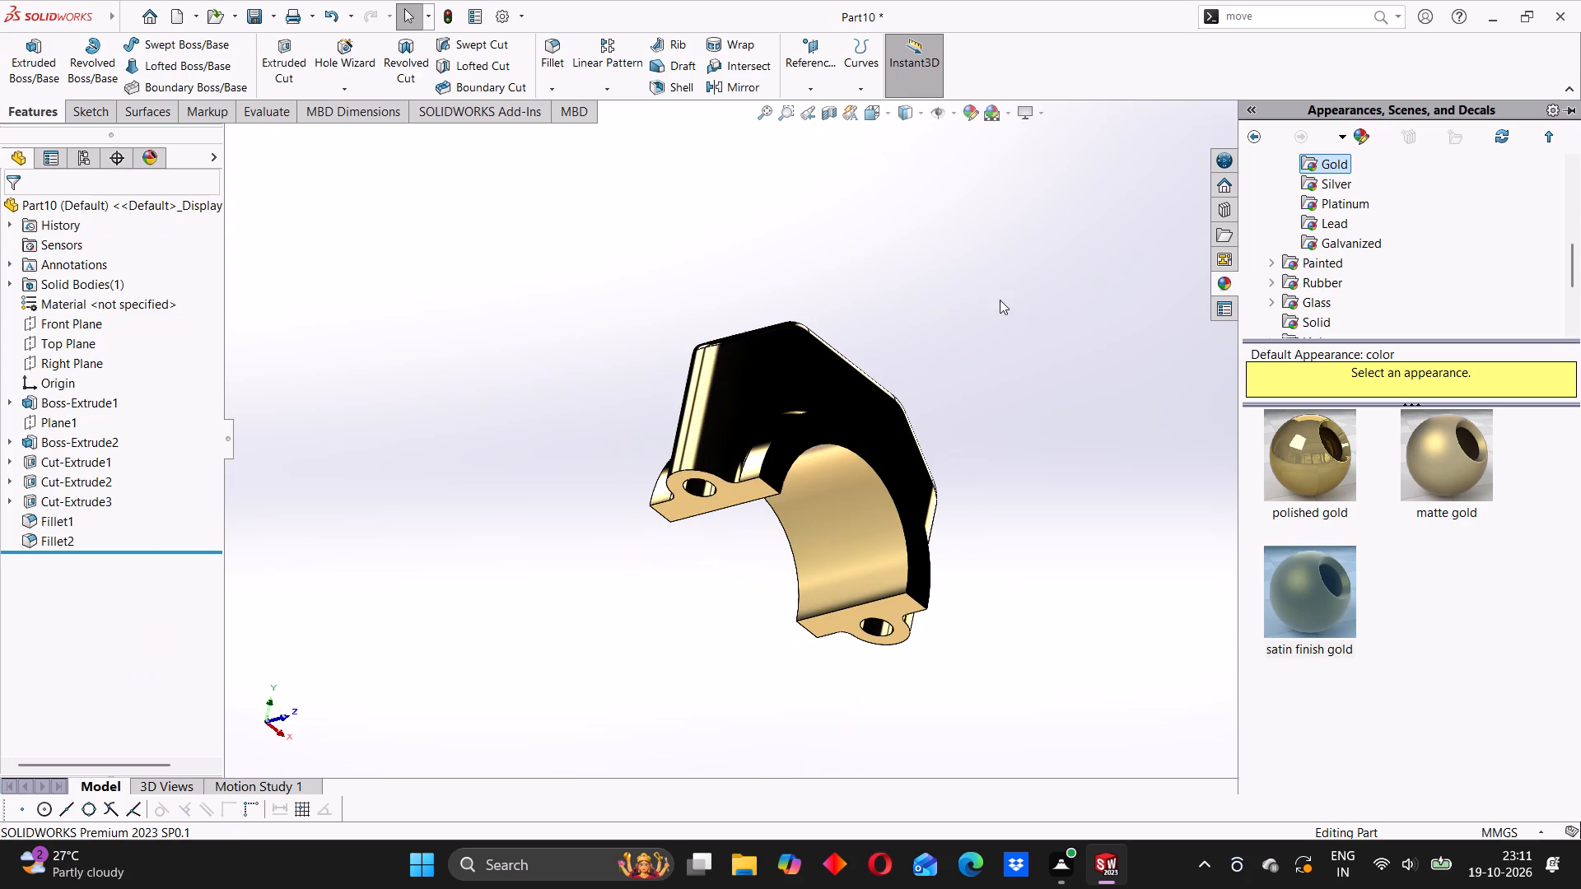
click(987, 330)
middle_drag(916, 555, 907, 359)
middle_drag(811, 458, 794, 305)
click(852, 342)
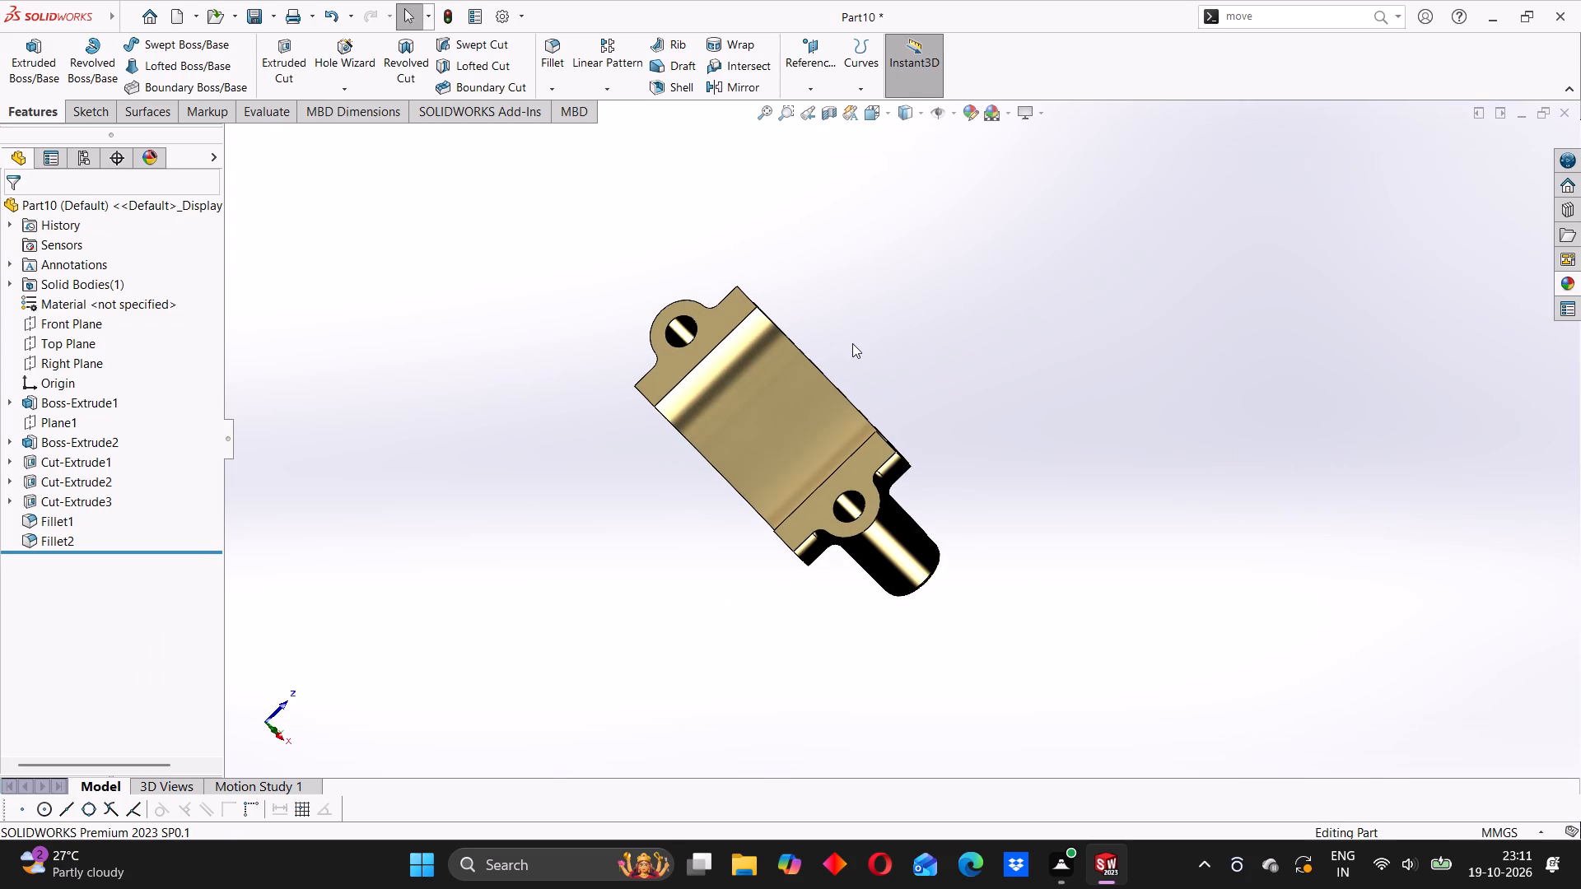
middle_drag(752, 525, 798, 366)
middle_drag(557, 463, 630, 410)
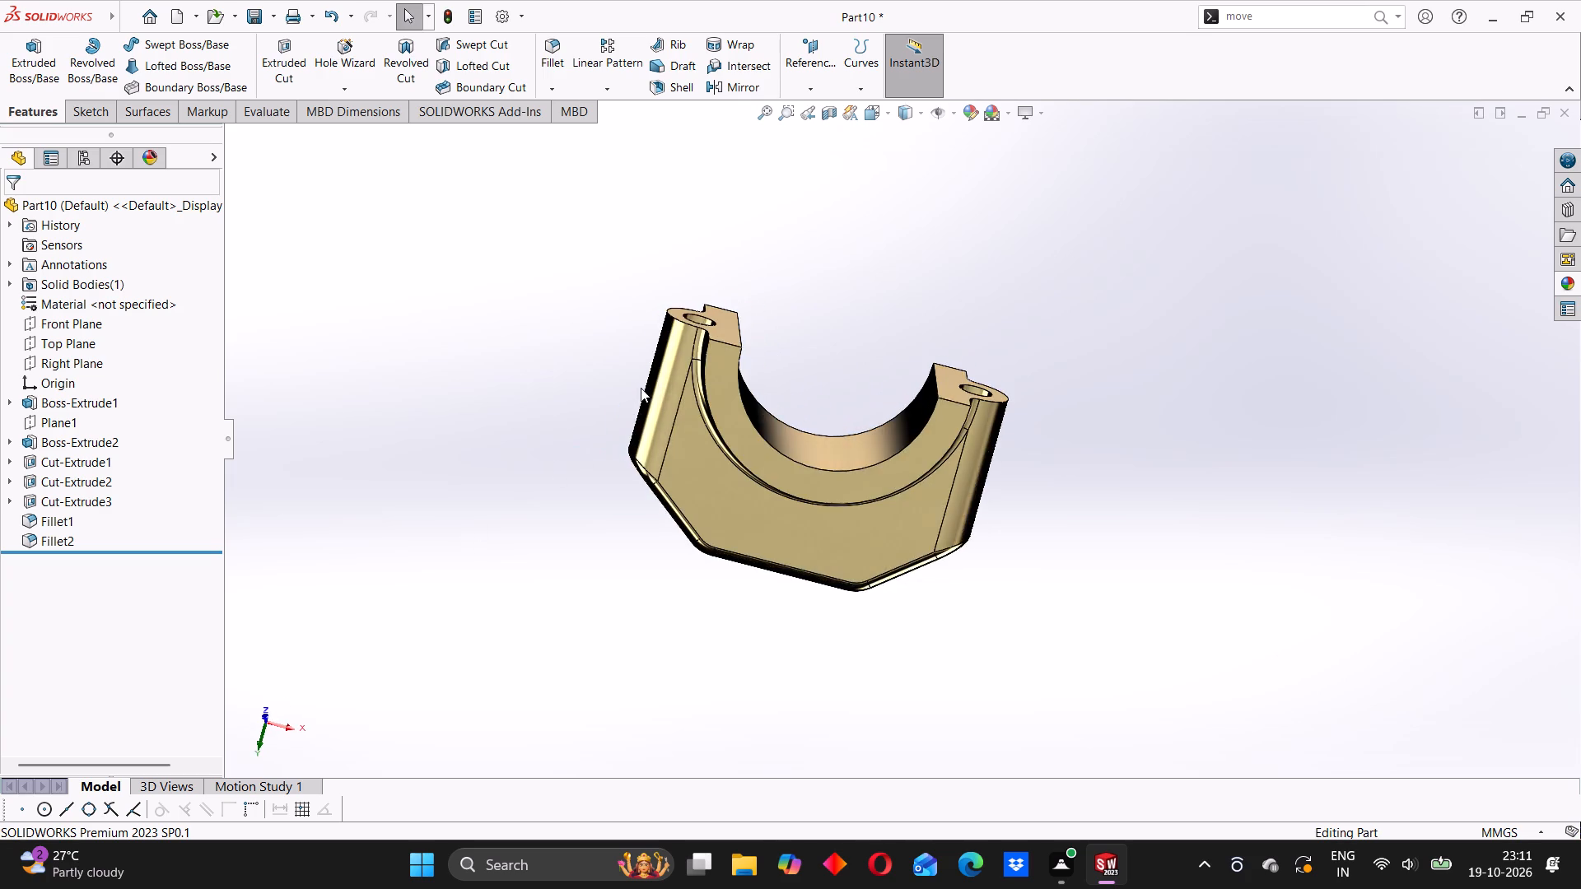
scroll(736, 406, down, 1)
middle_drag(944, 550, 867, 424)
scroll(795, 410, down, 2)
scroll(799, 417, up, 3)
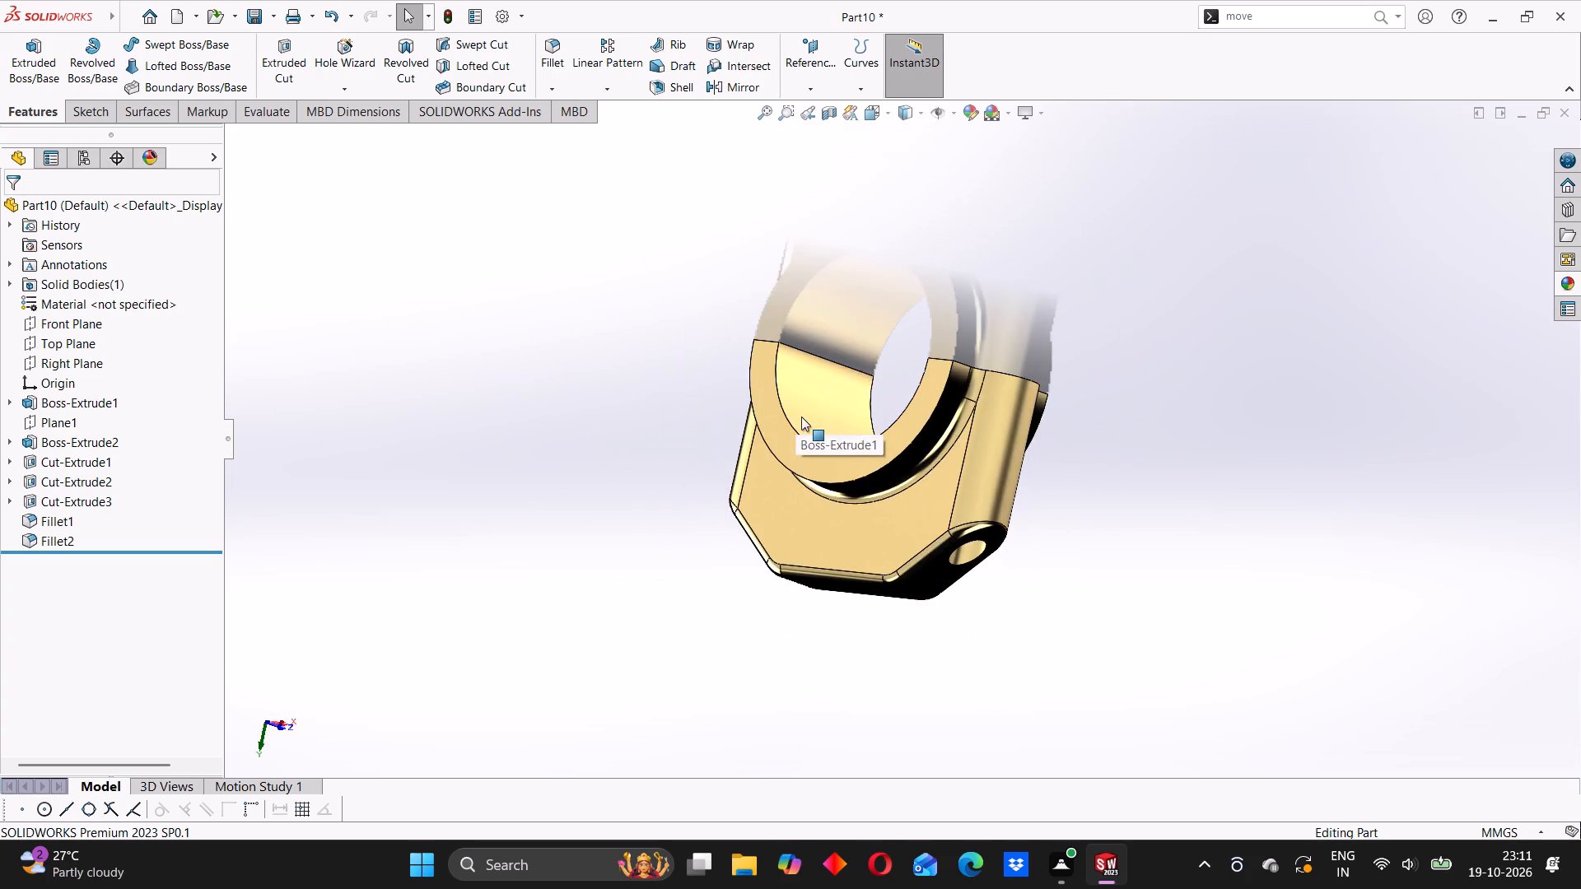
middle_drag(804, 417, 896, 517)
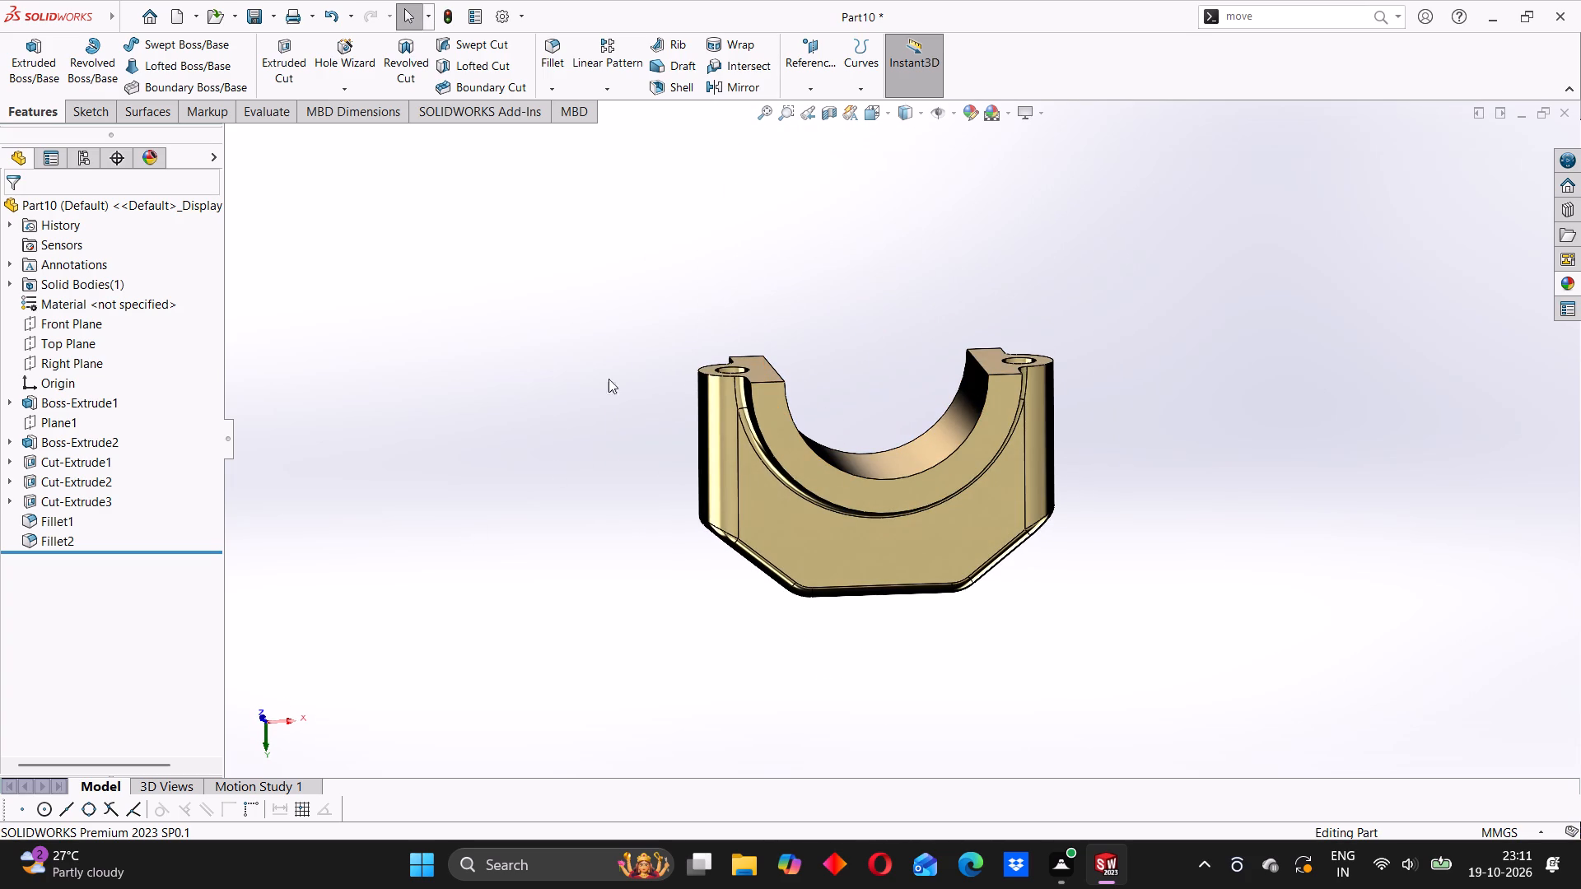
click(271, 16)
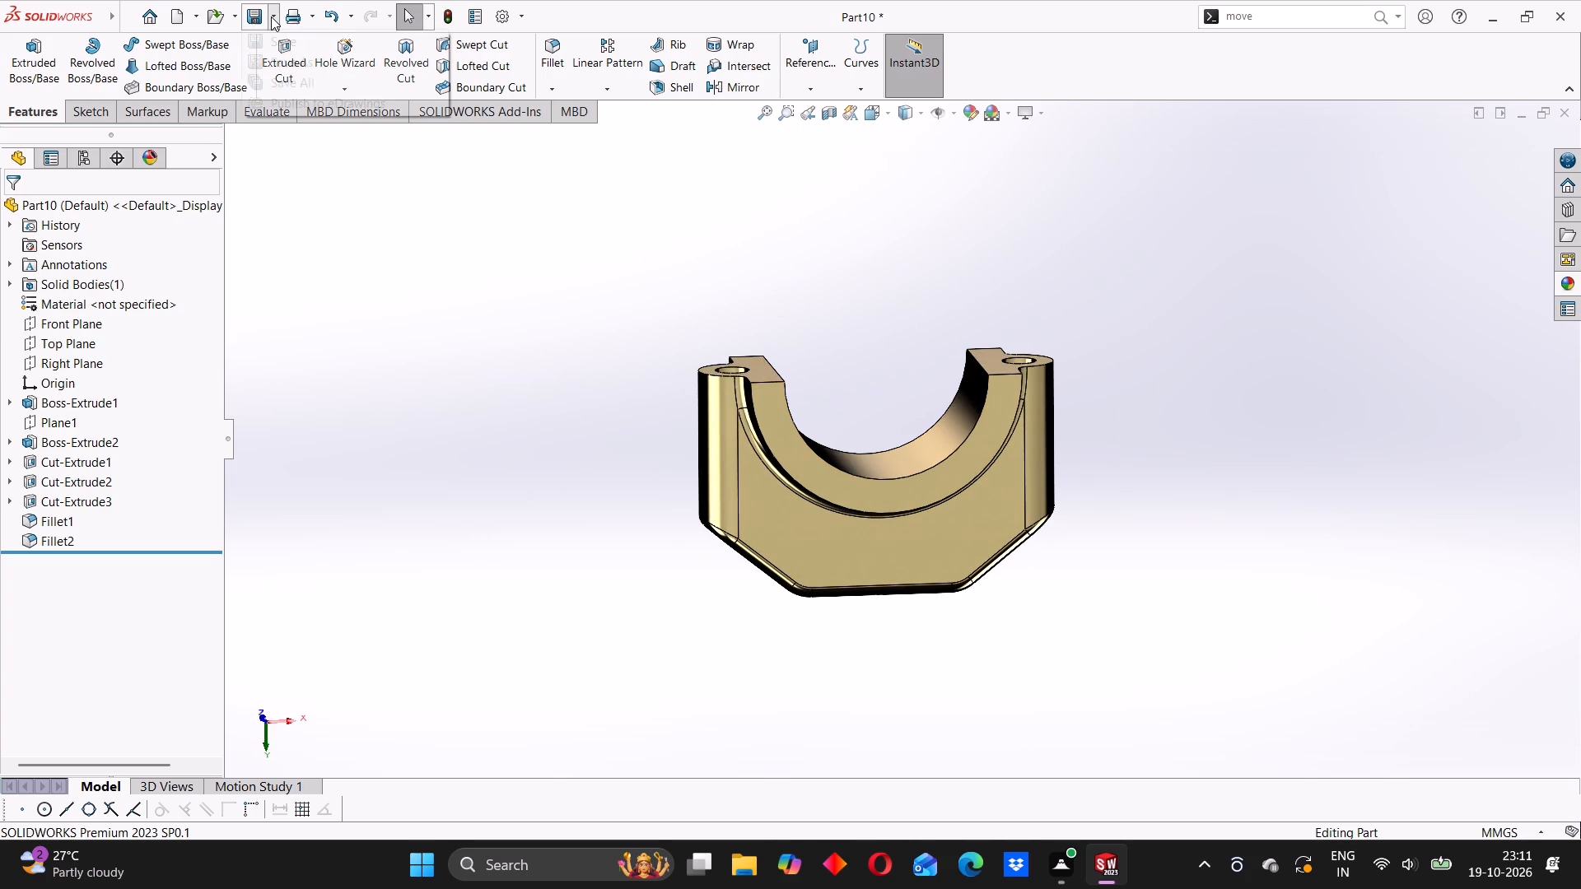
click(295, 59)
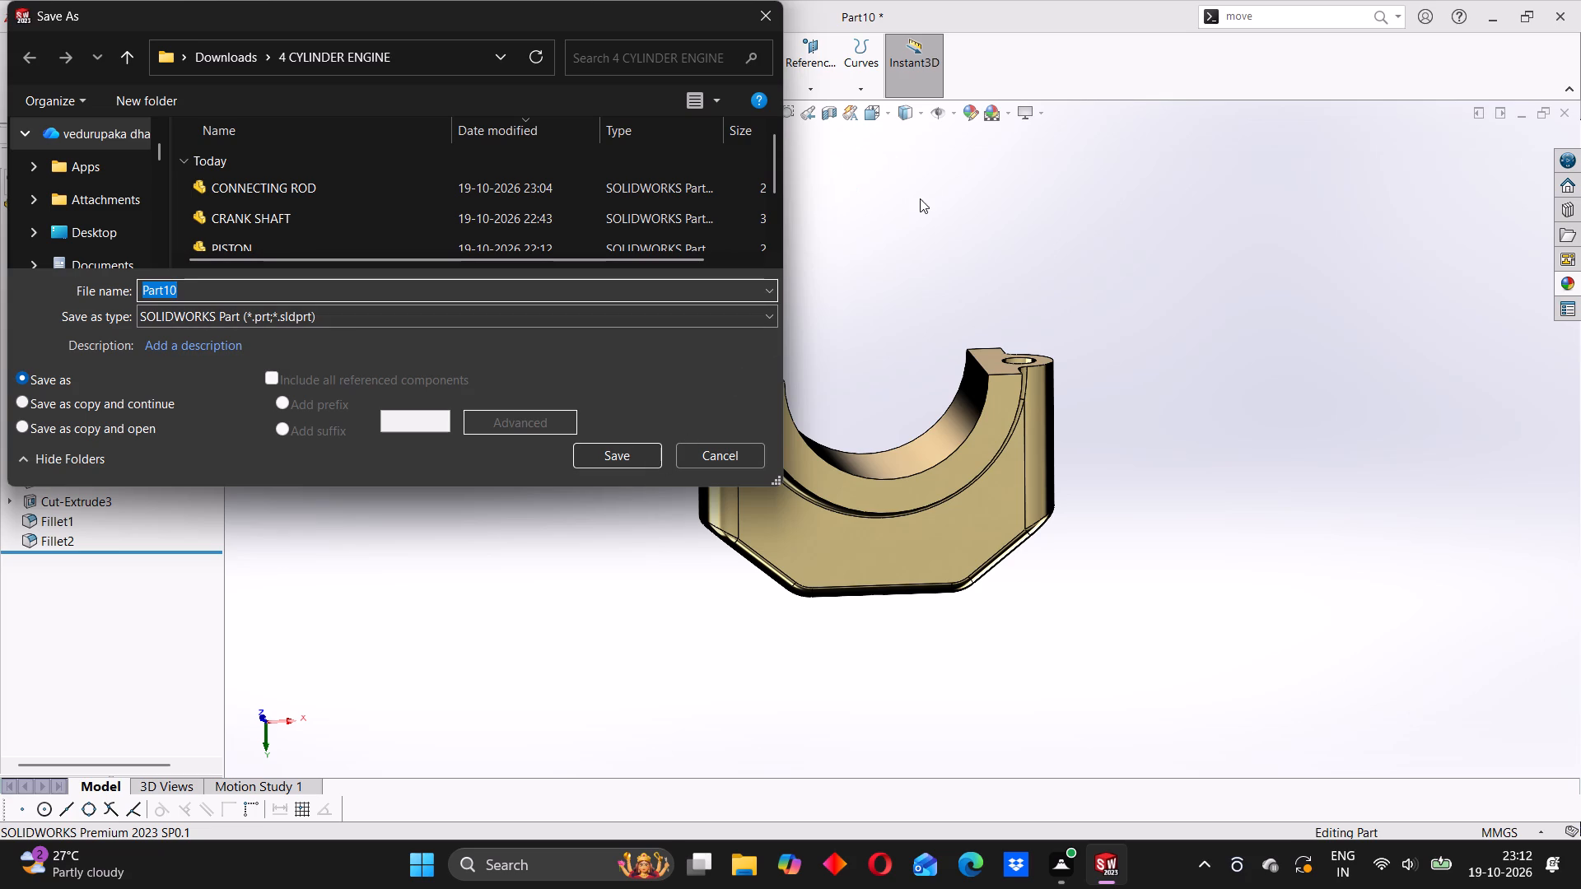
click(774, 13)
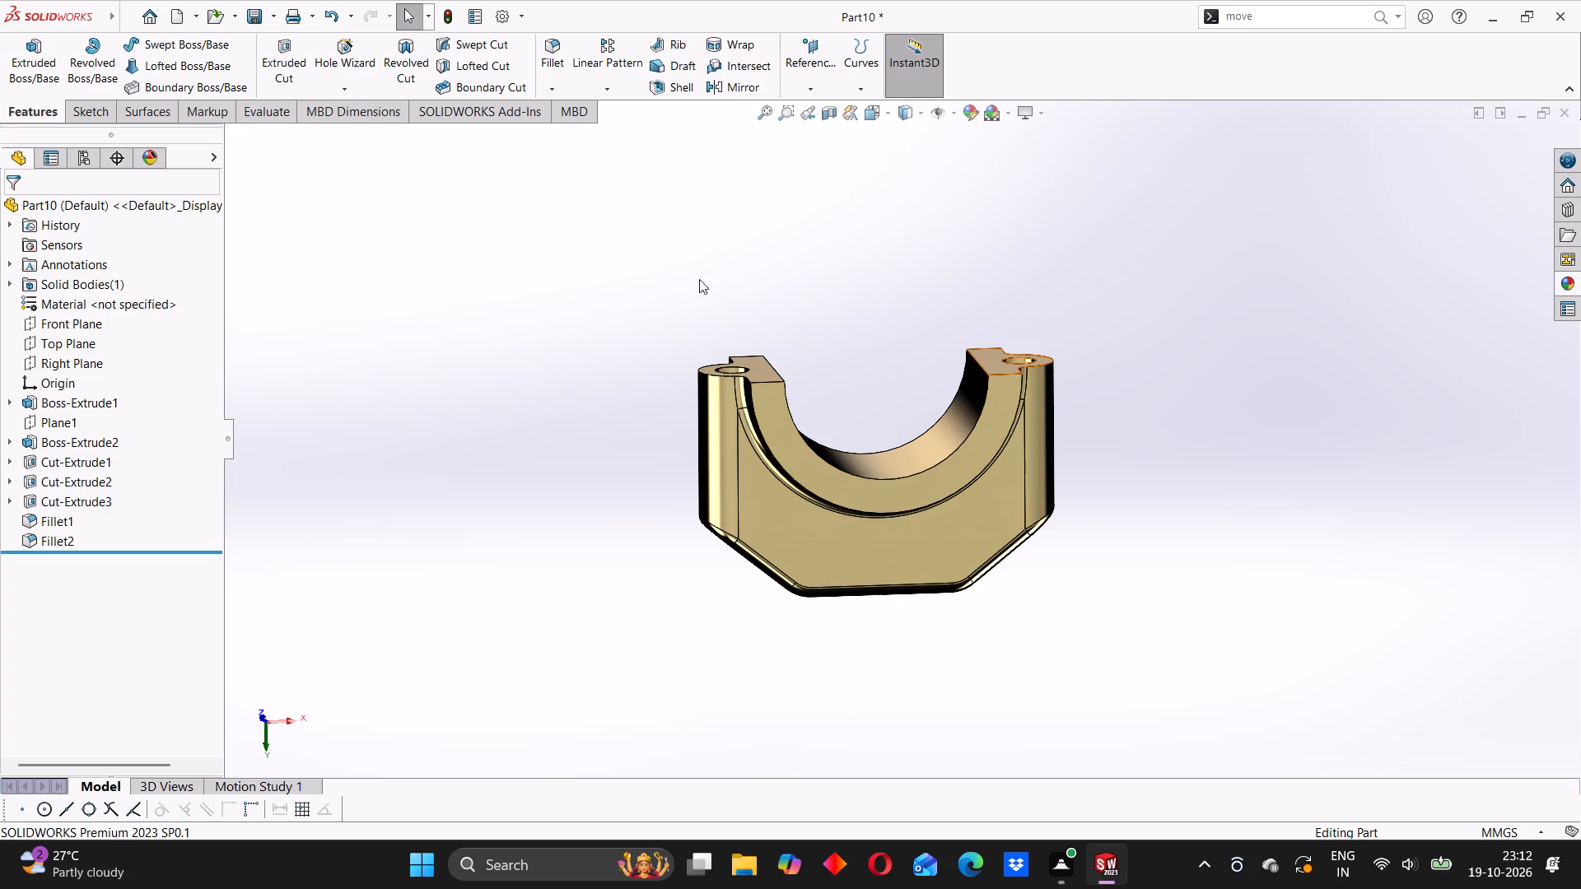
Save the part as CONNECTING ROD CAP in the 4 CYLINDER ENGINE folder, as a SOLIDWORKS part file.
click(273, 10)
click(283, 53)
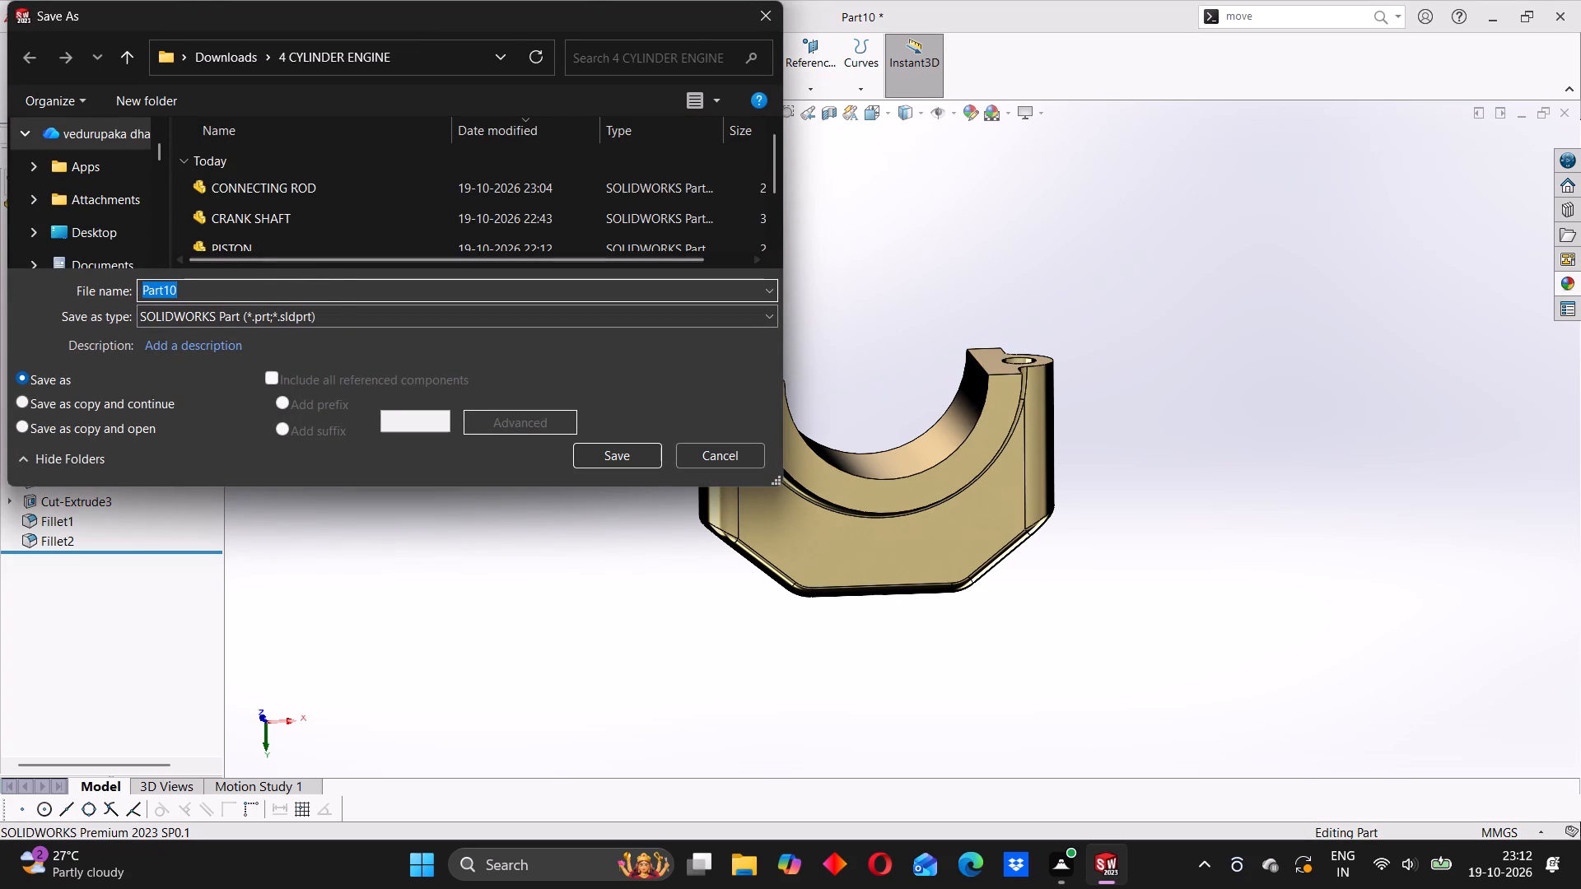
text(CONNECR)
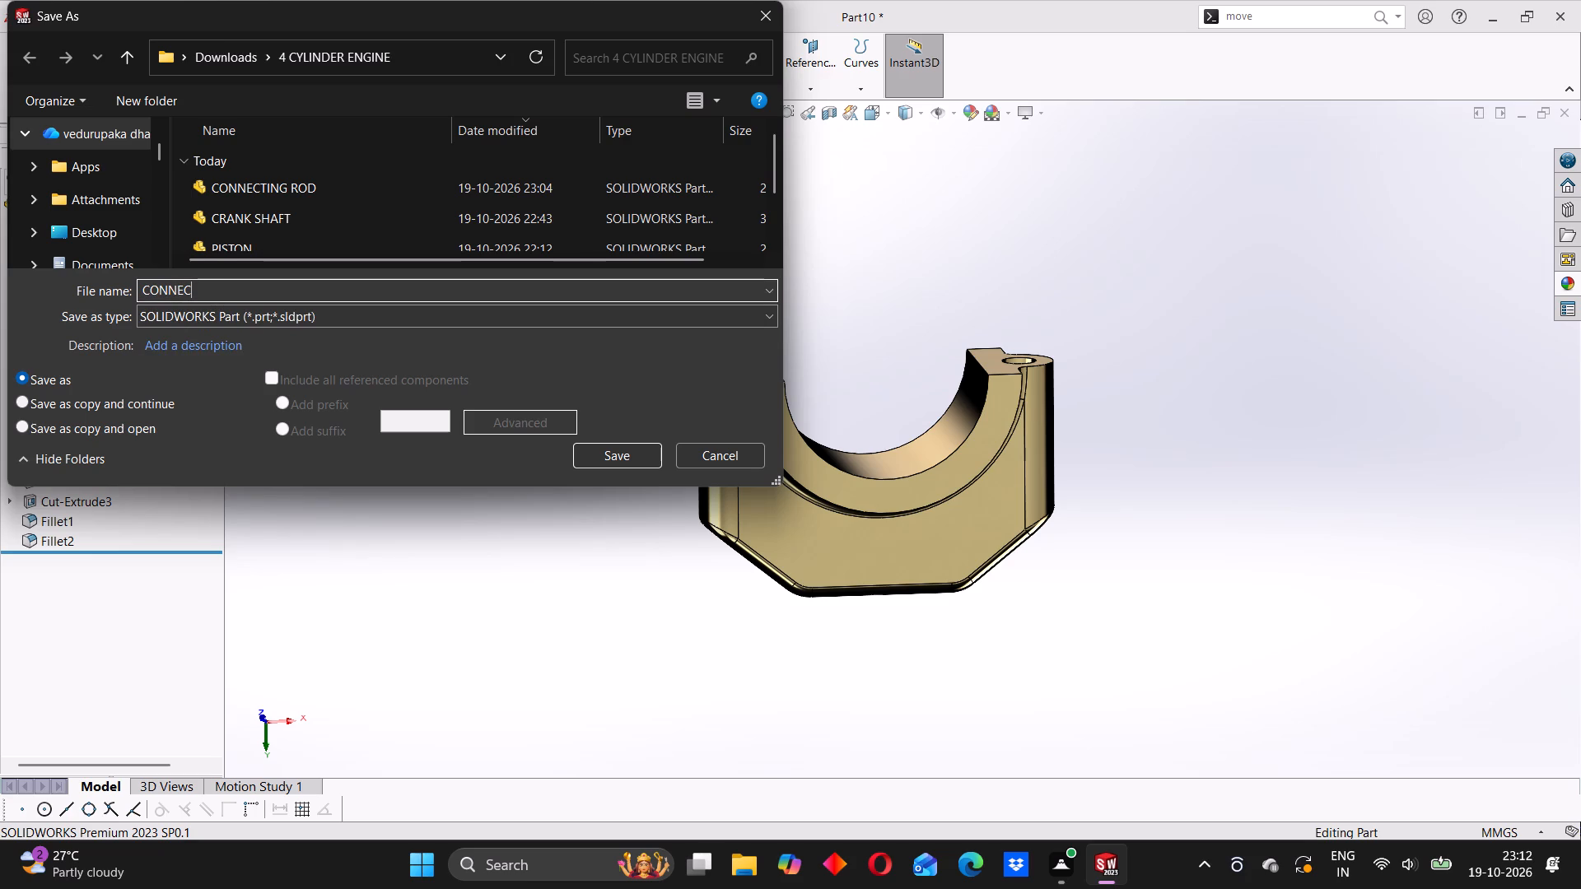
key(BackSpace)
text(TING ROD CAP)
click(637, 451)
Save a PDF copy of the part as CONNECTING ROD CAP in the 4 CYLINDER ENGINE folder.
click(273, 14)
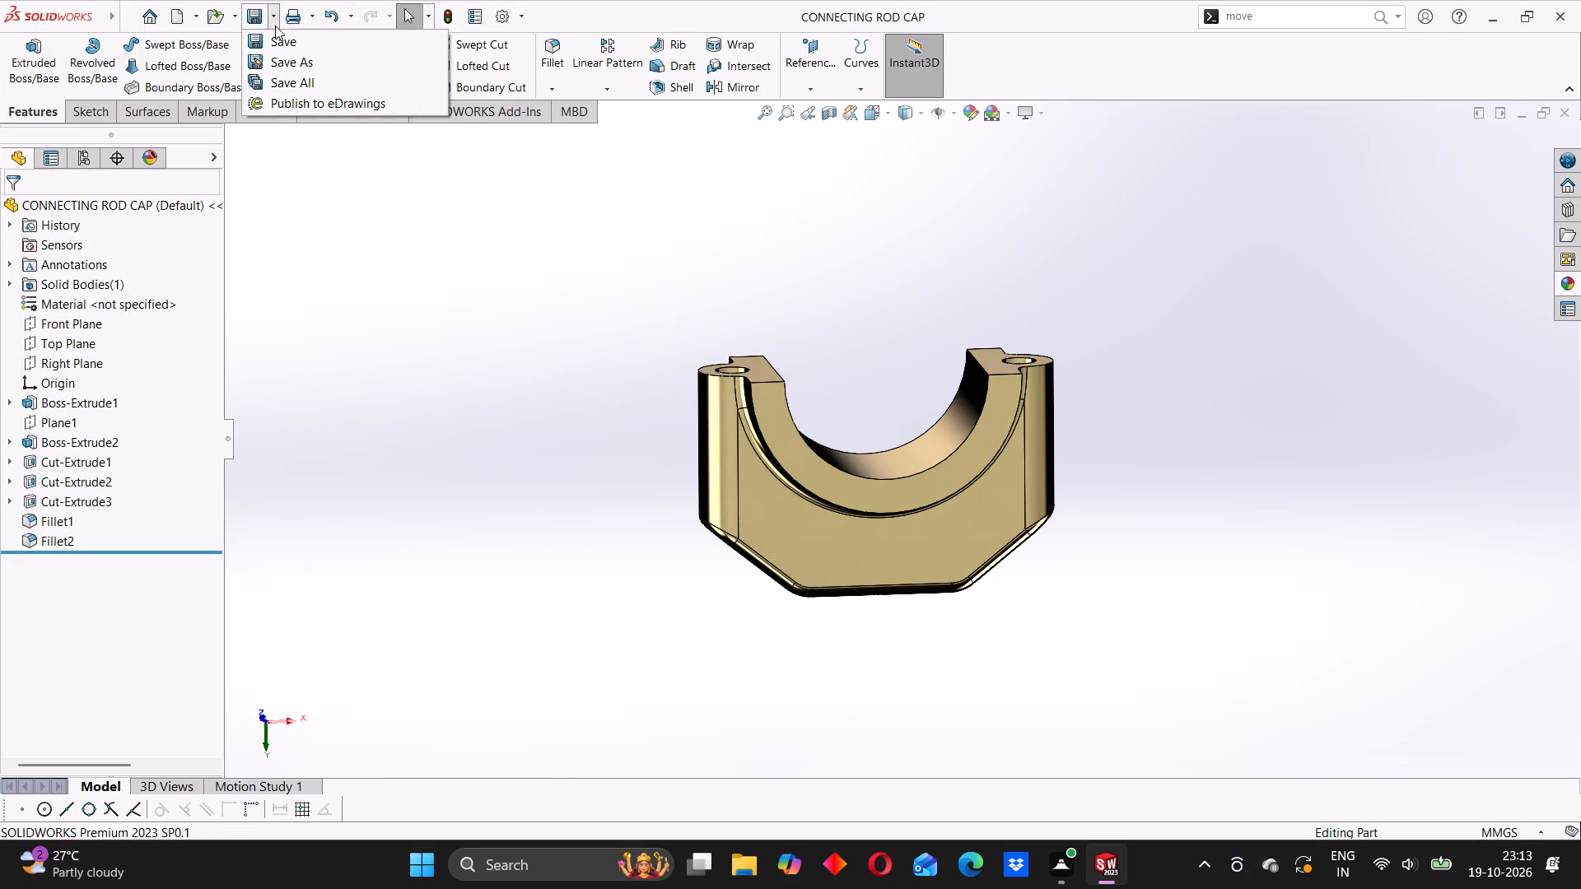
click(282, 59)
click(326, 310)
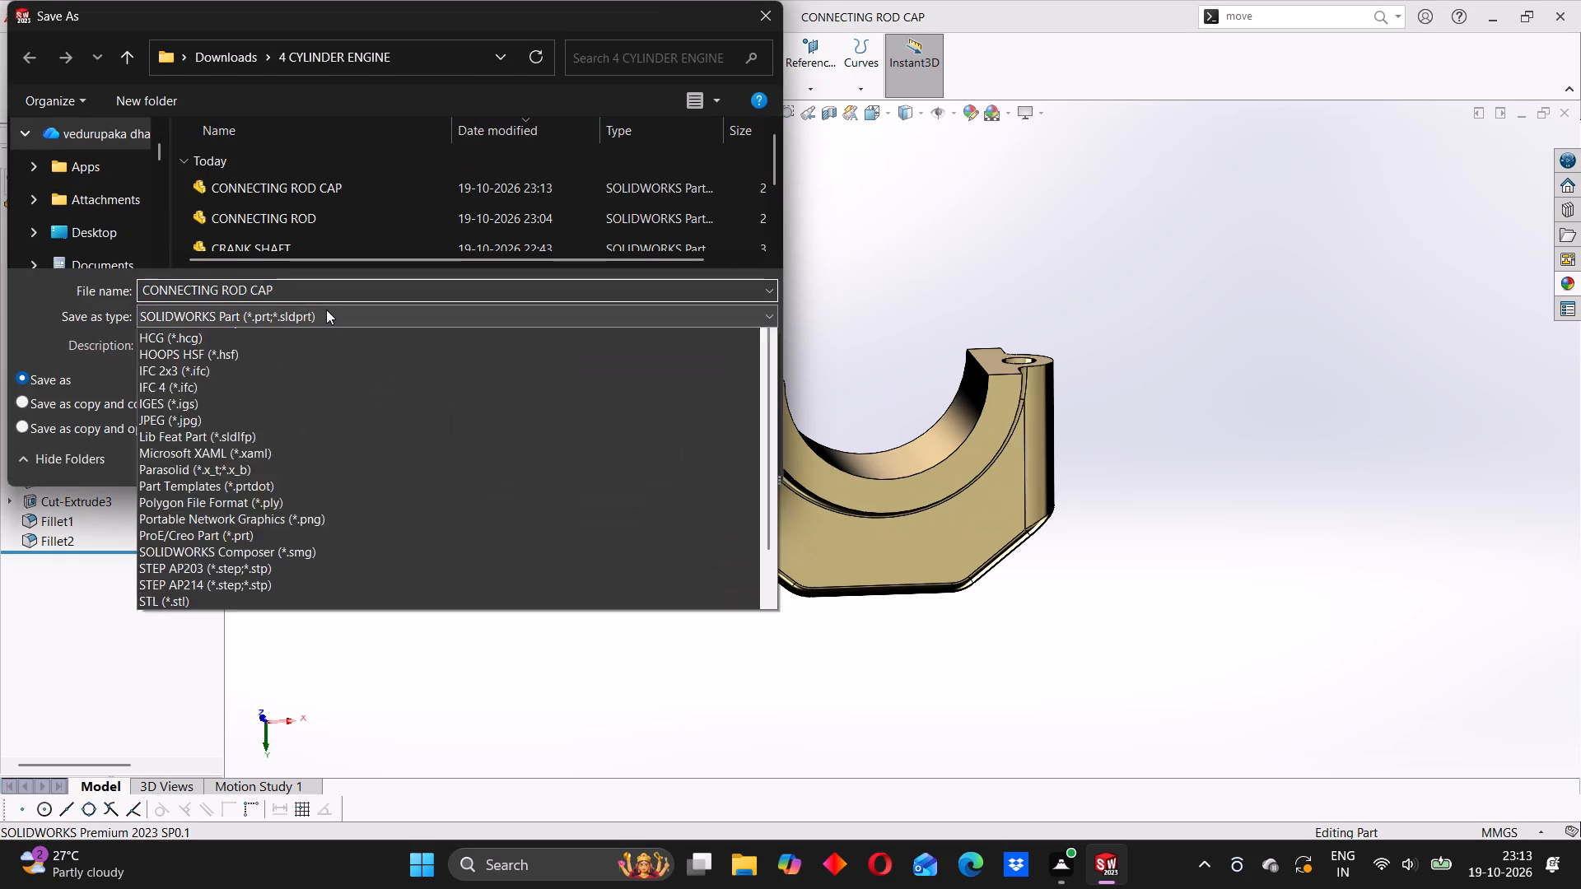
click(305, 454)
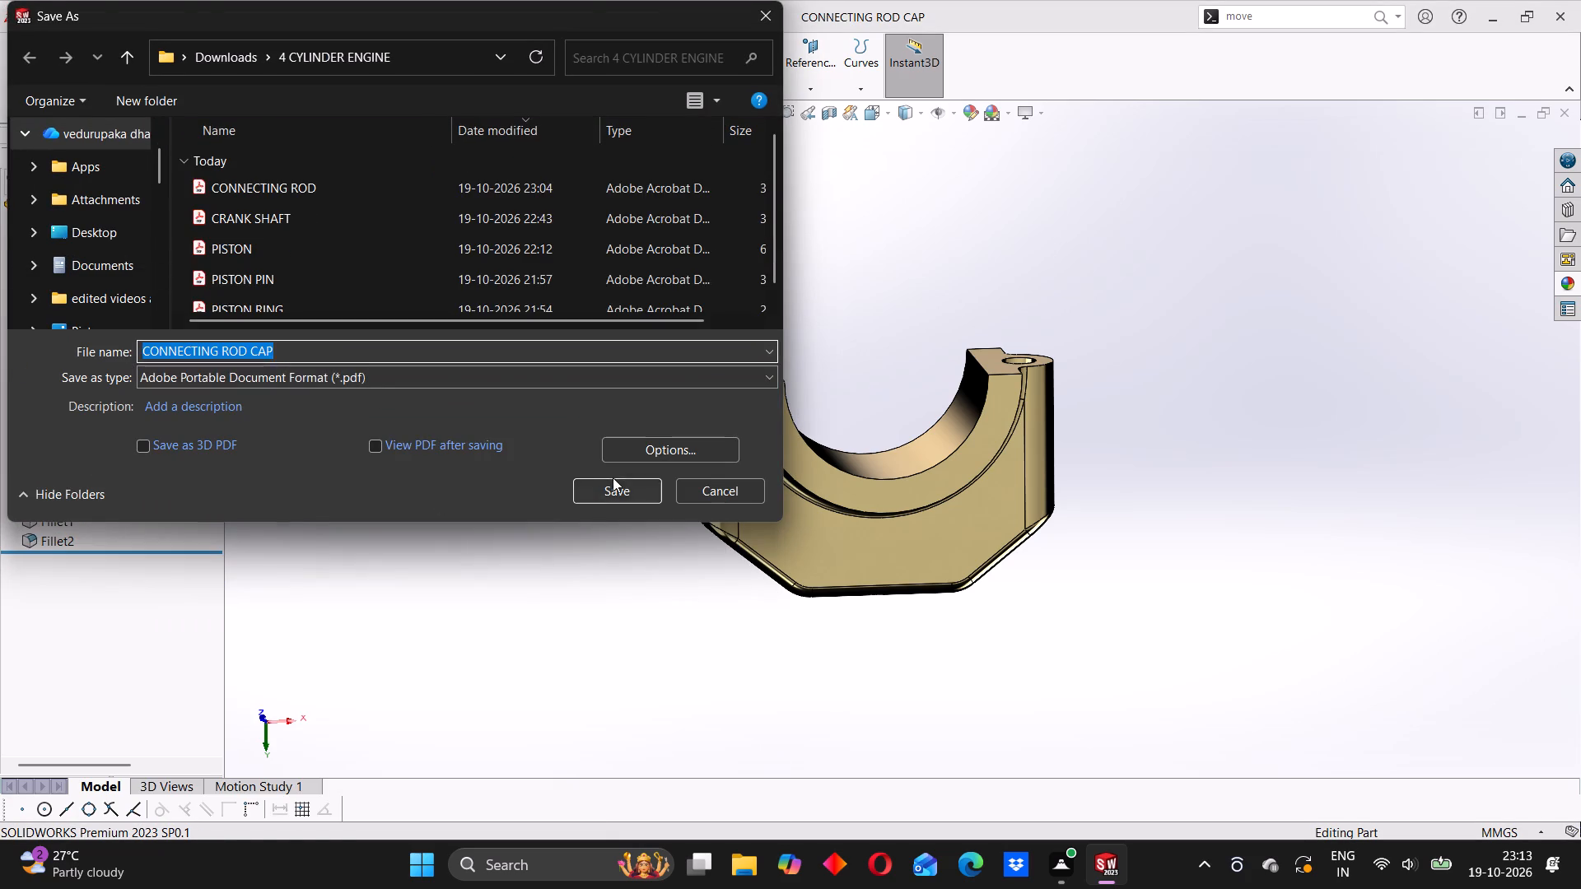
click(613, 477)
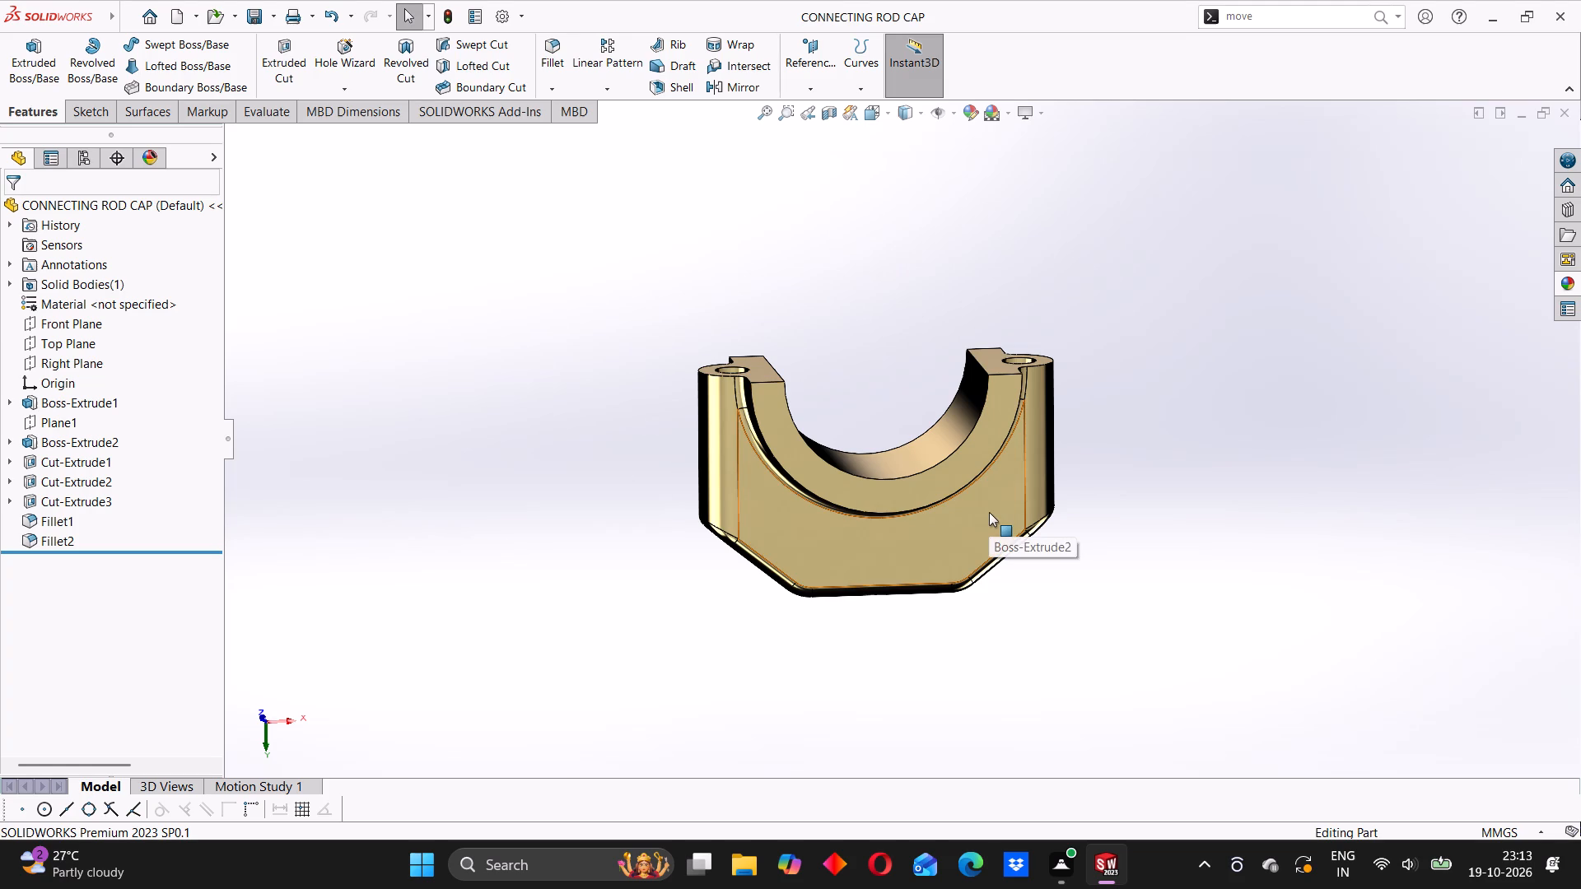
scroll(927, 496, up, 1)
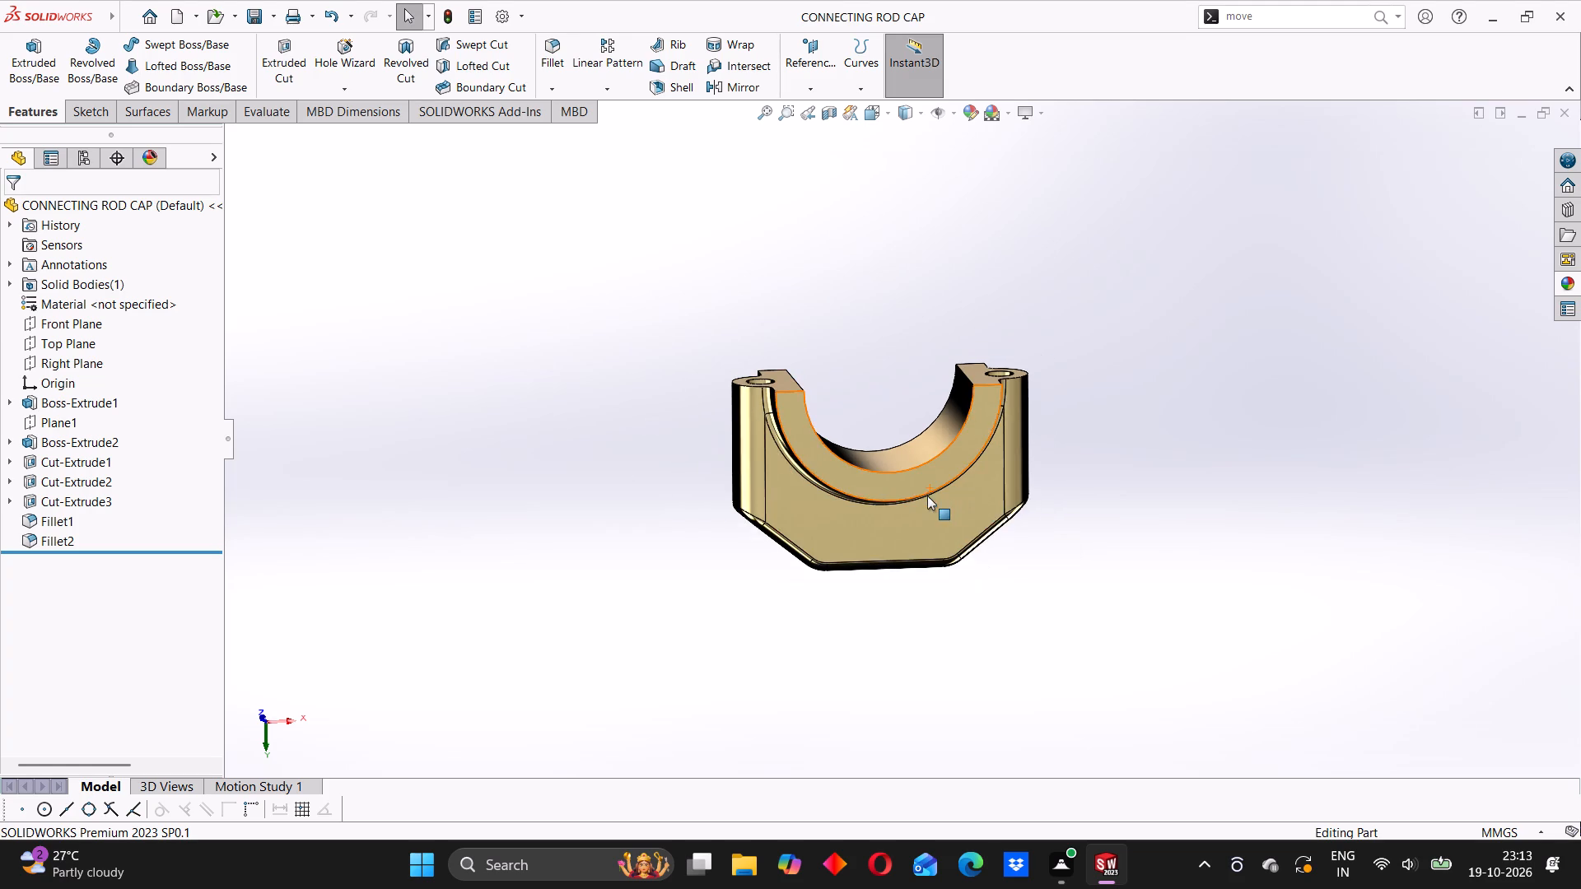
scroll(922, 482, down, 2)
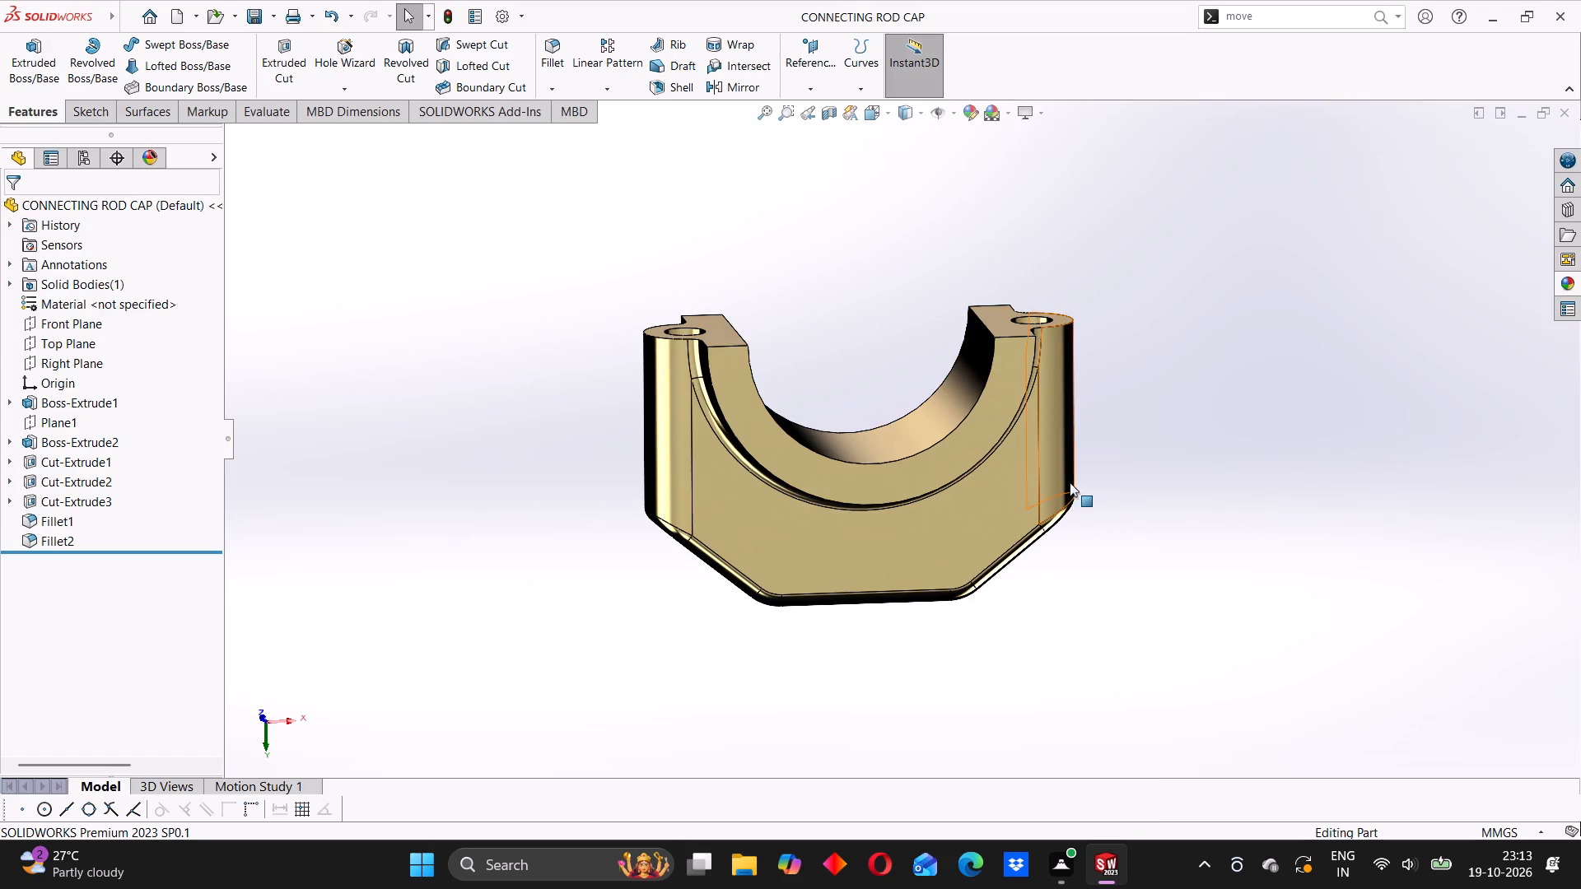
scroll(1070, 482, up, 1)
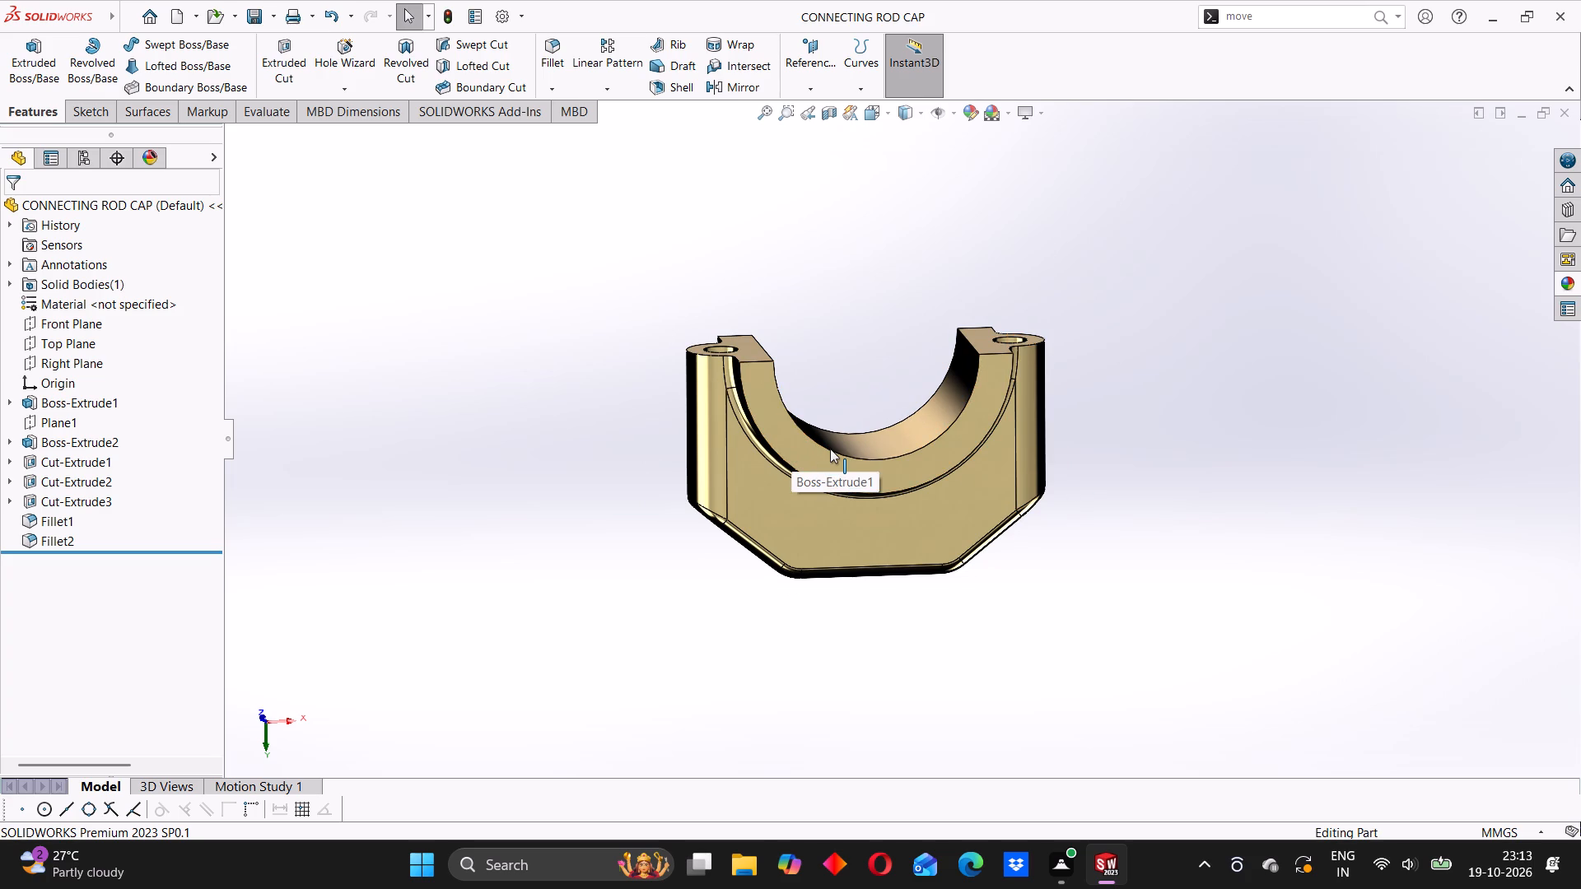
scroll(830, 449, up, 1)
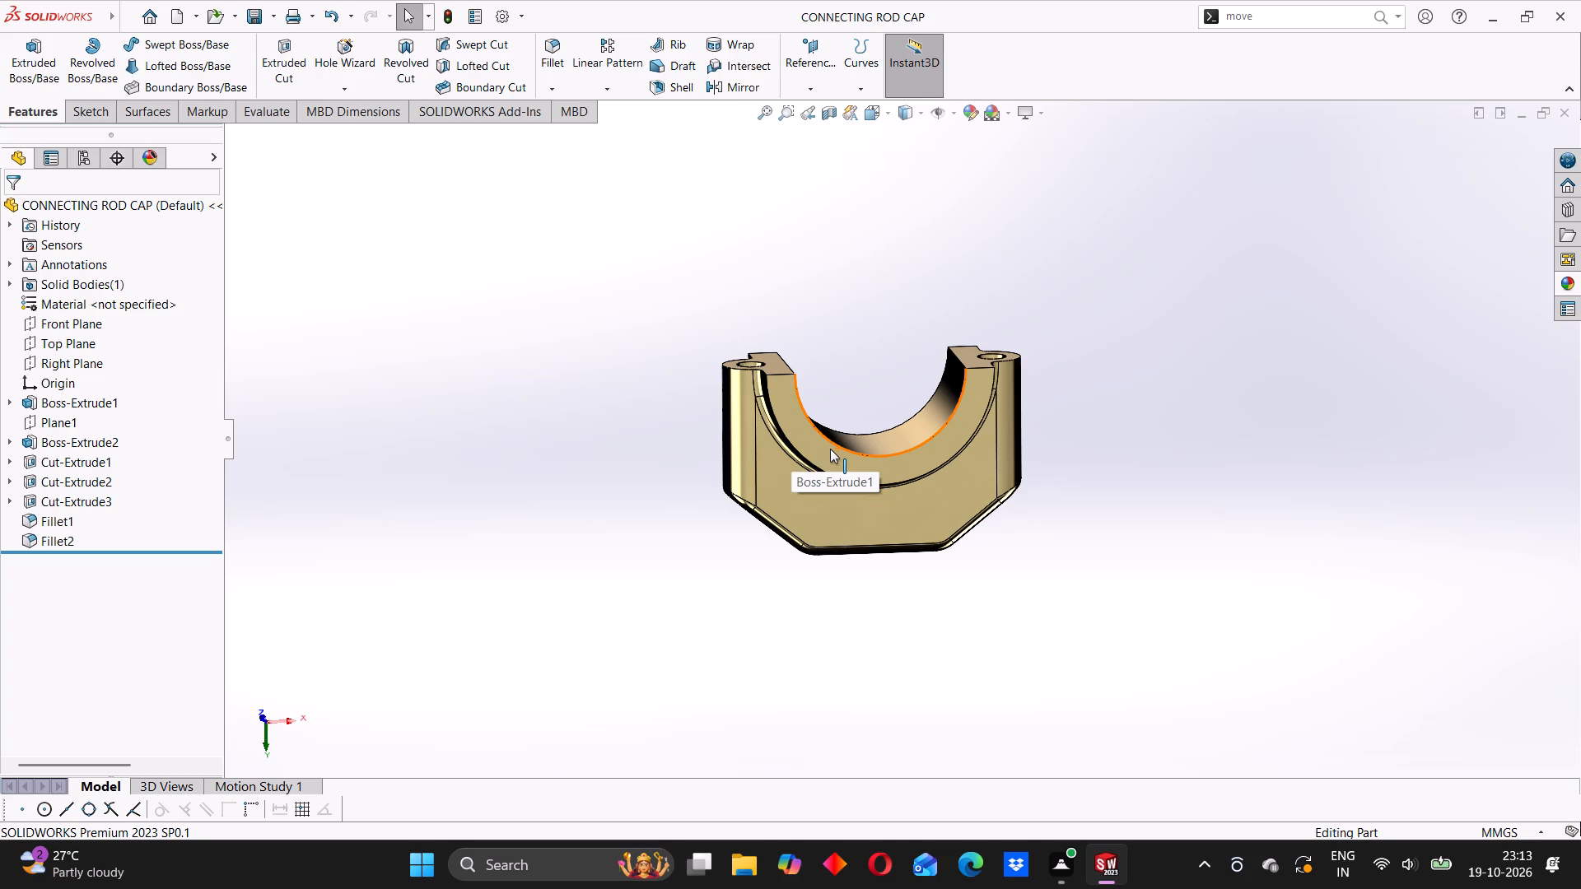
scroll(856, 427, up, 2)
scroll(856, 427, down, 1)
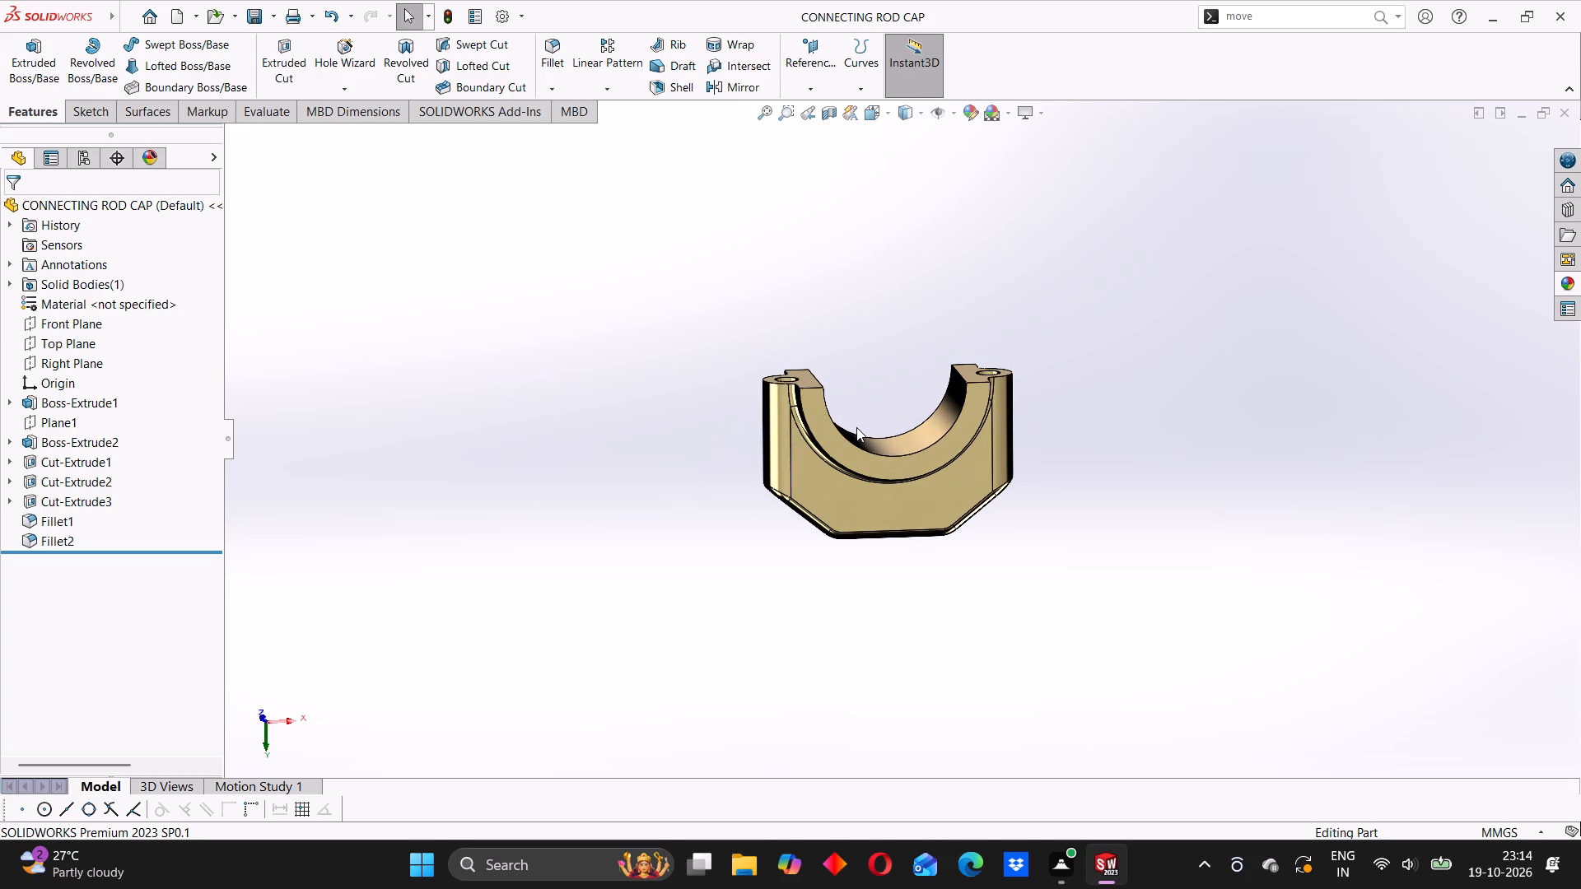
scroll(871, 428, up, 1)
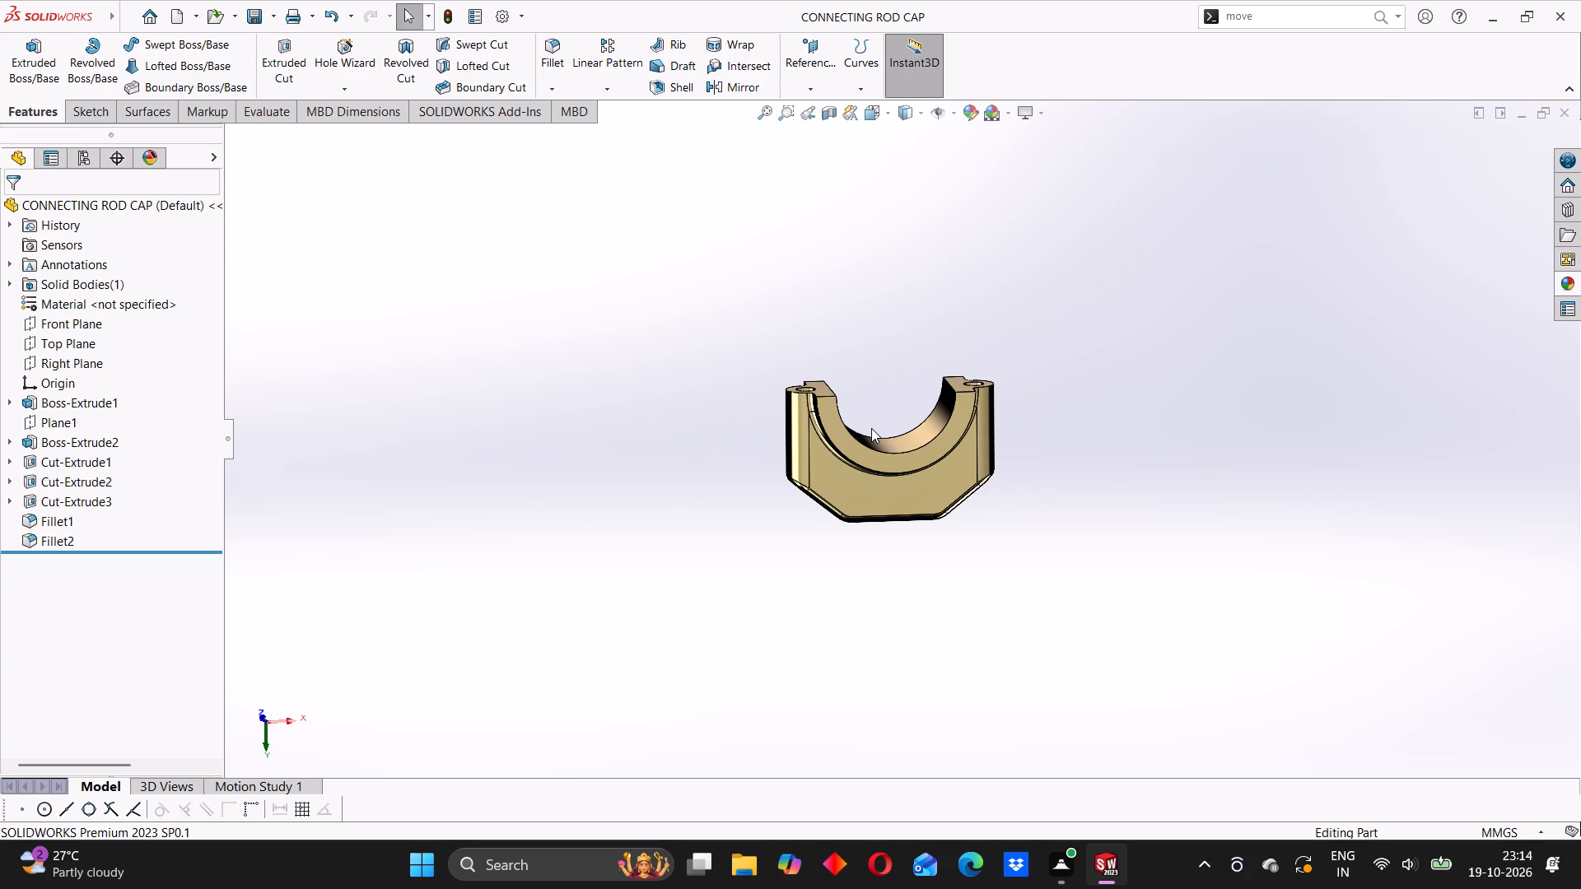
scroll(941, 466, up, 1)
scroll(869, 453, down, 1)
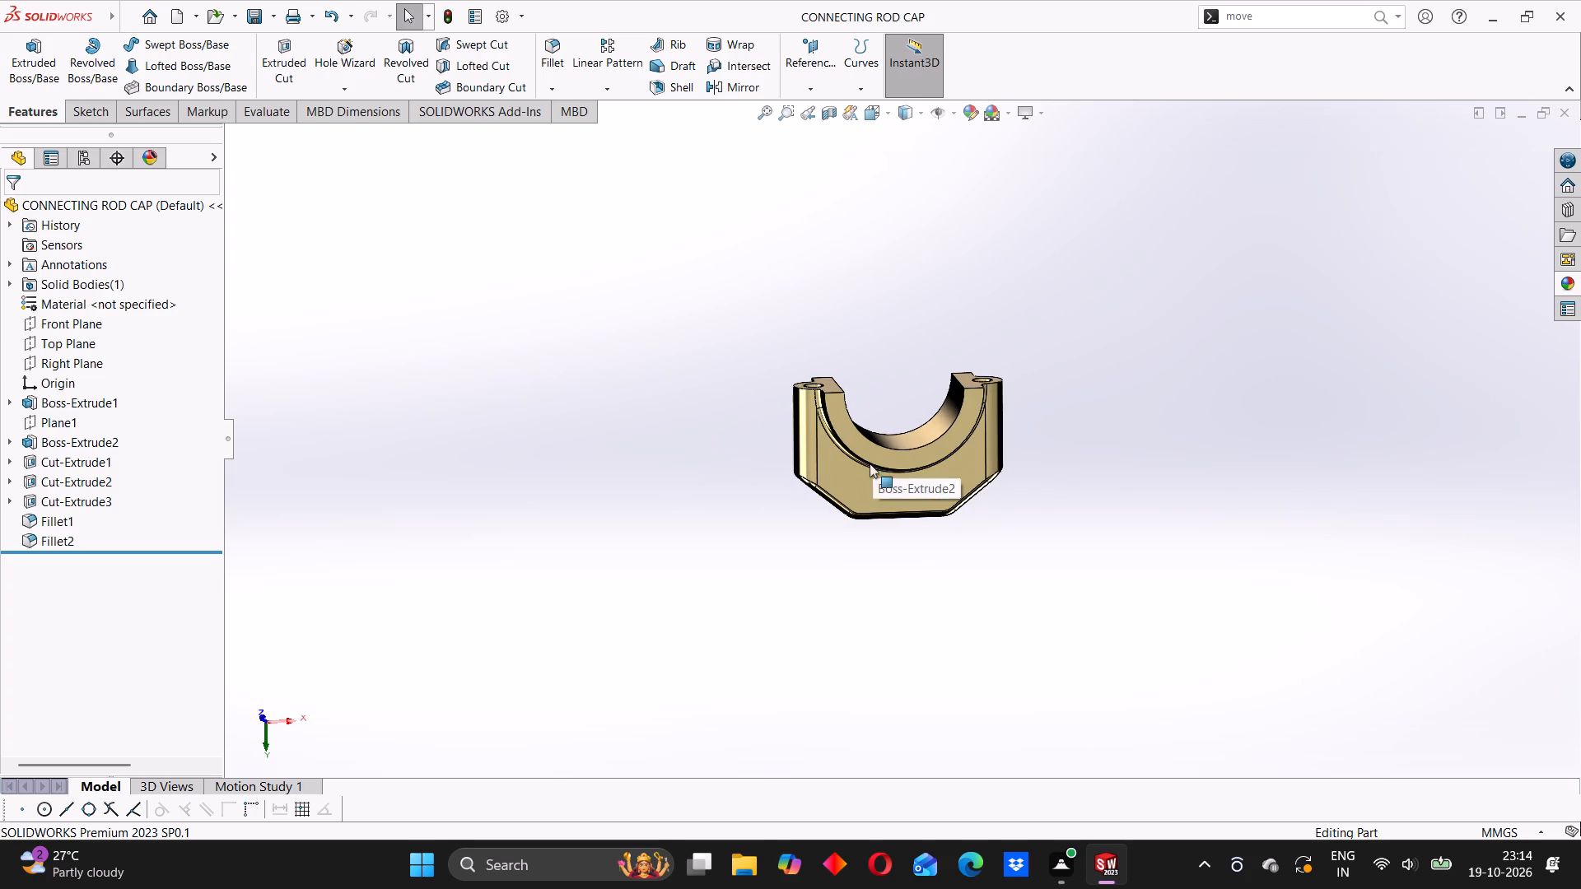
Close the connecting rod cap and create a new part document.
click(1565, 112)
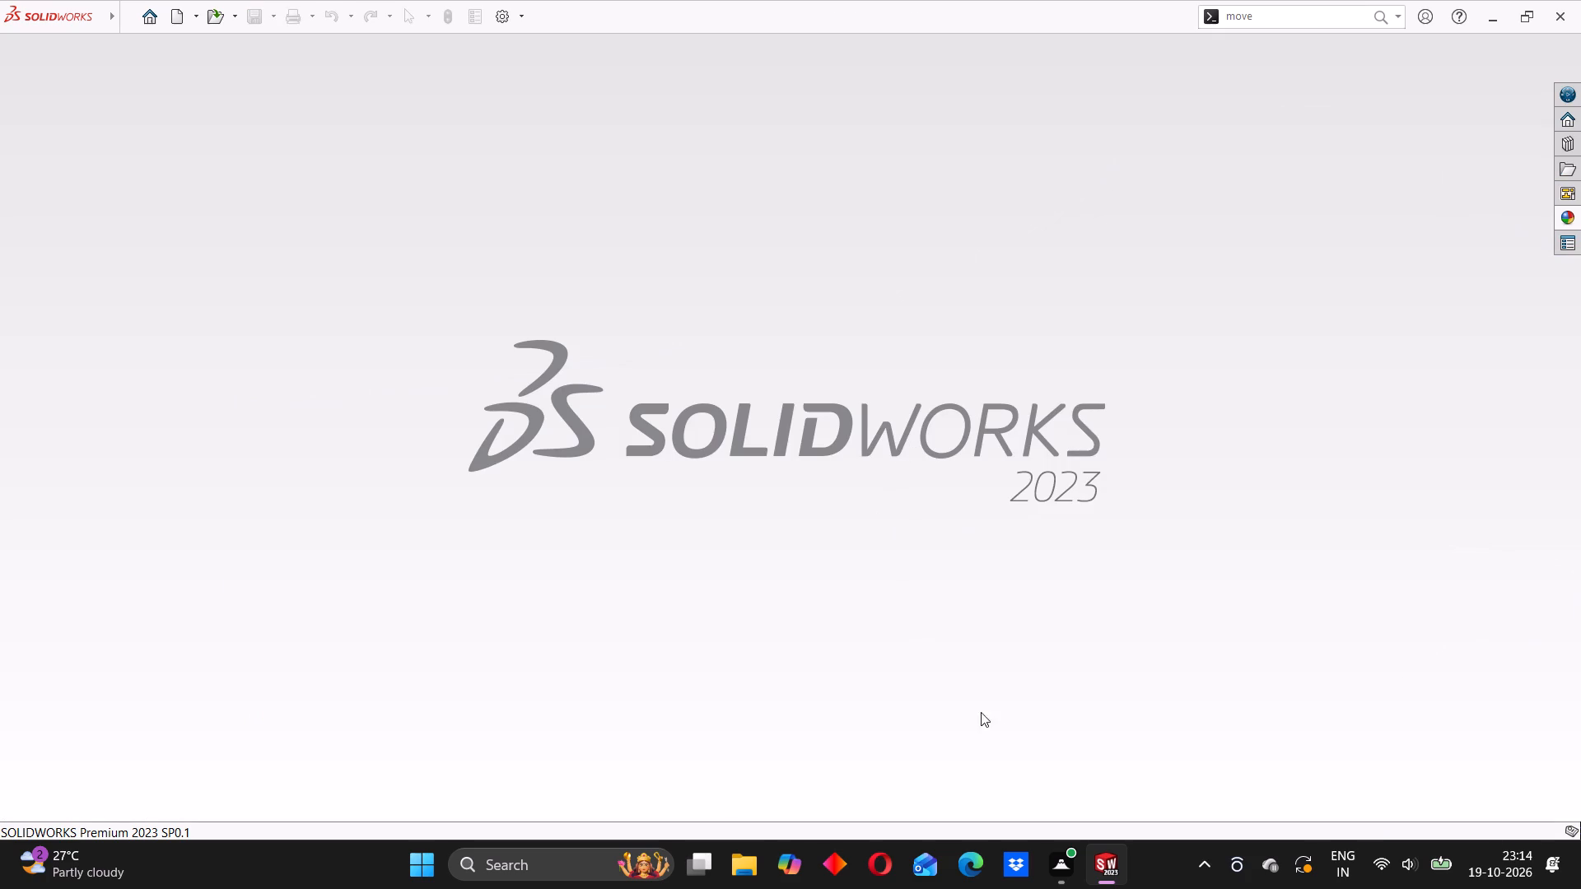
click(1294, 447)
click(155, 18)
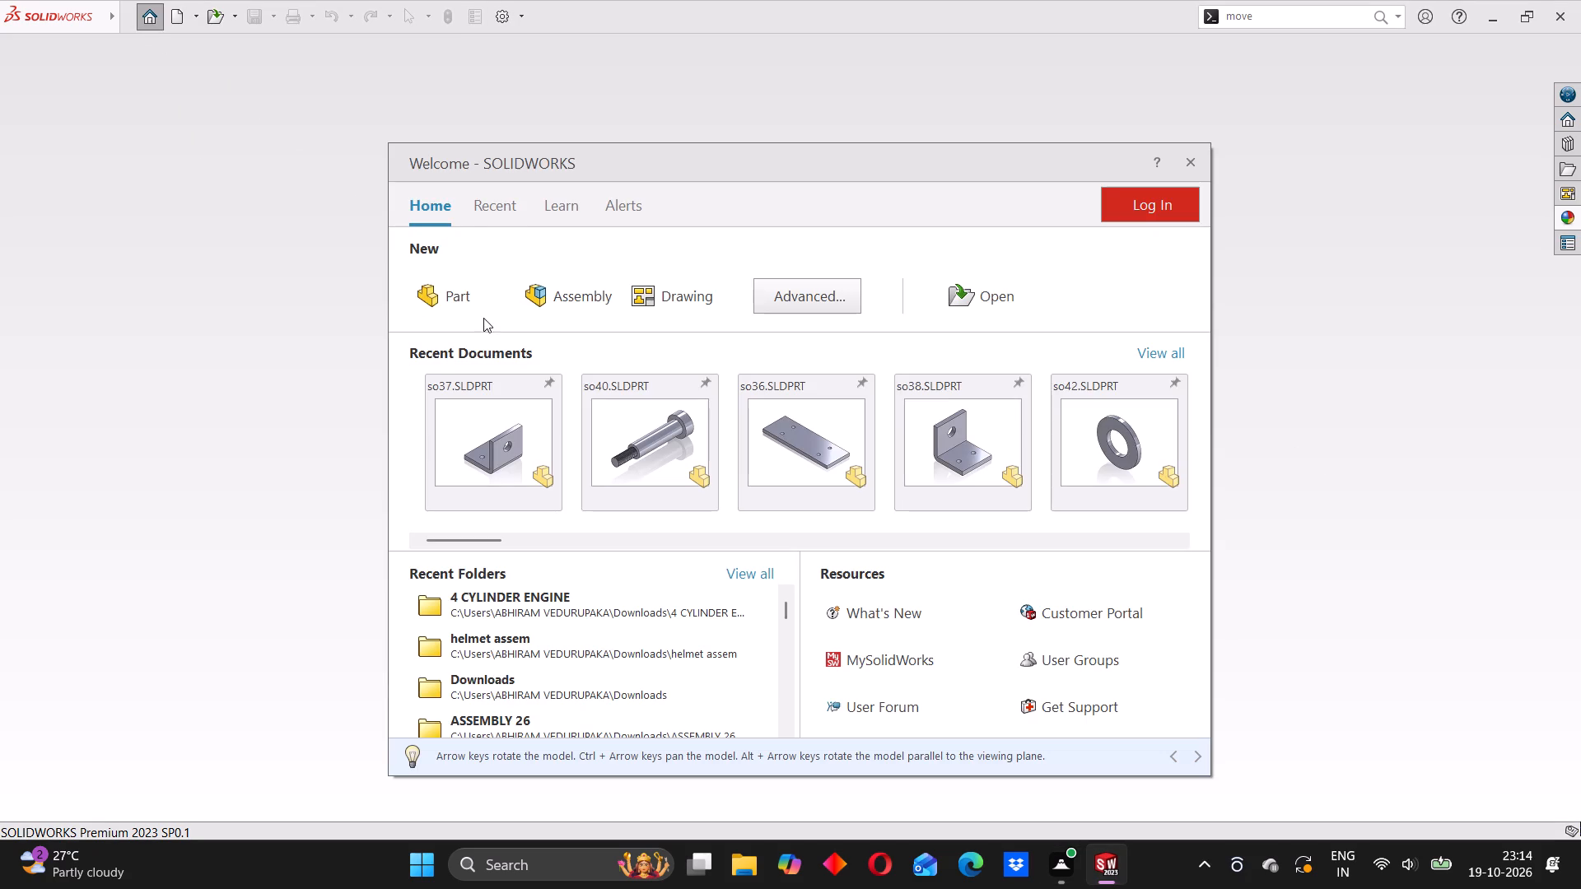
click(457, 302)
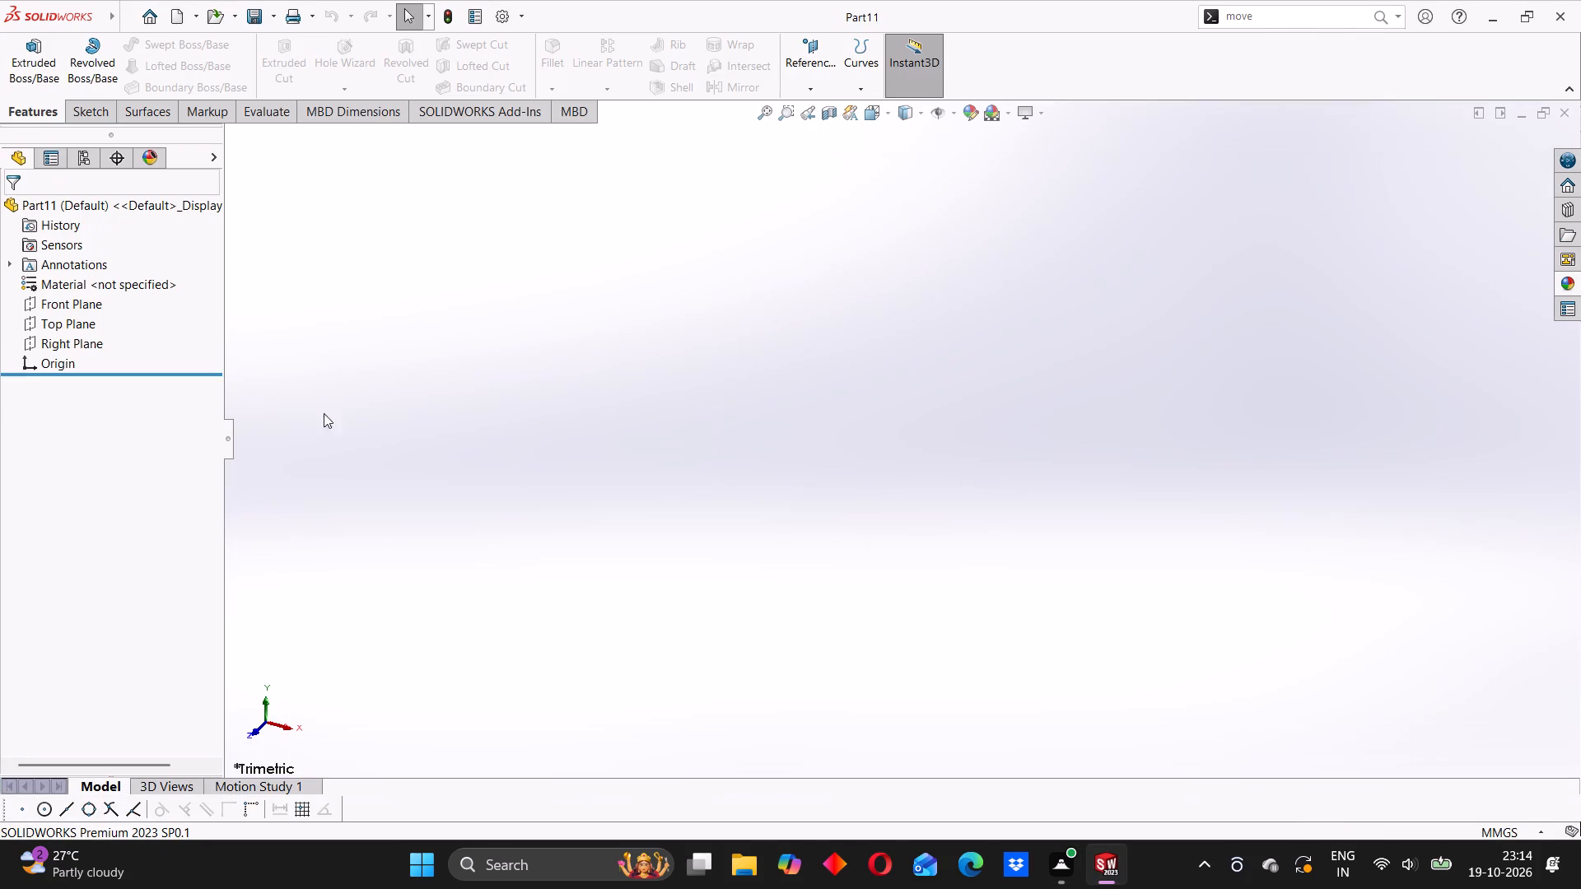
Open a sketch on the Front Plane and draw a circle about 98 mm in diameter centred on the origin.
click(72, 305)
click(87, 281)
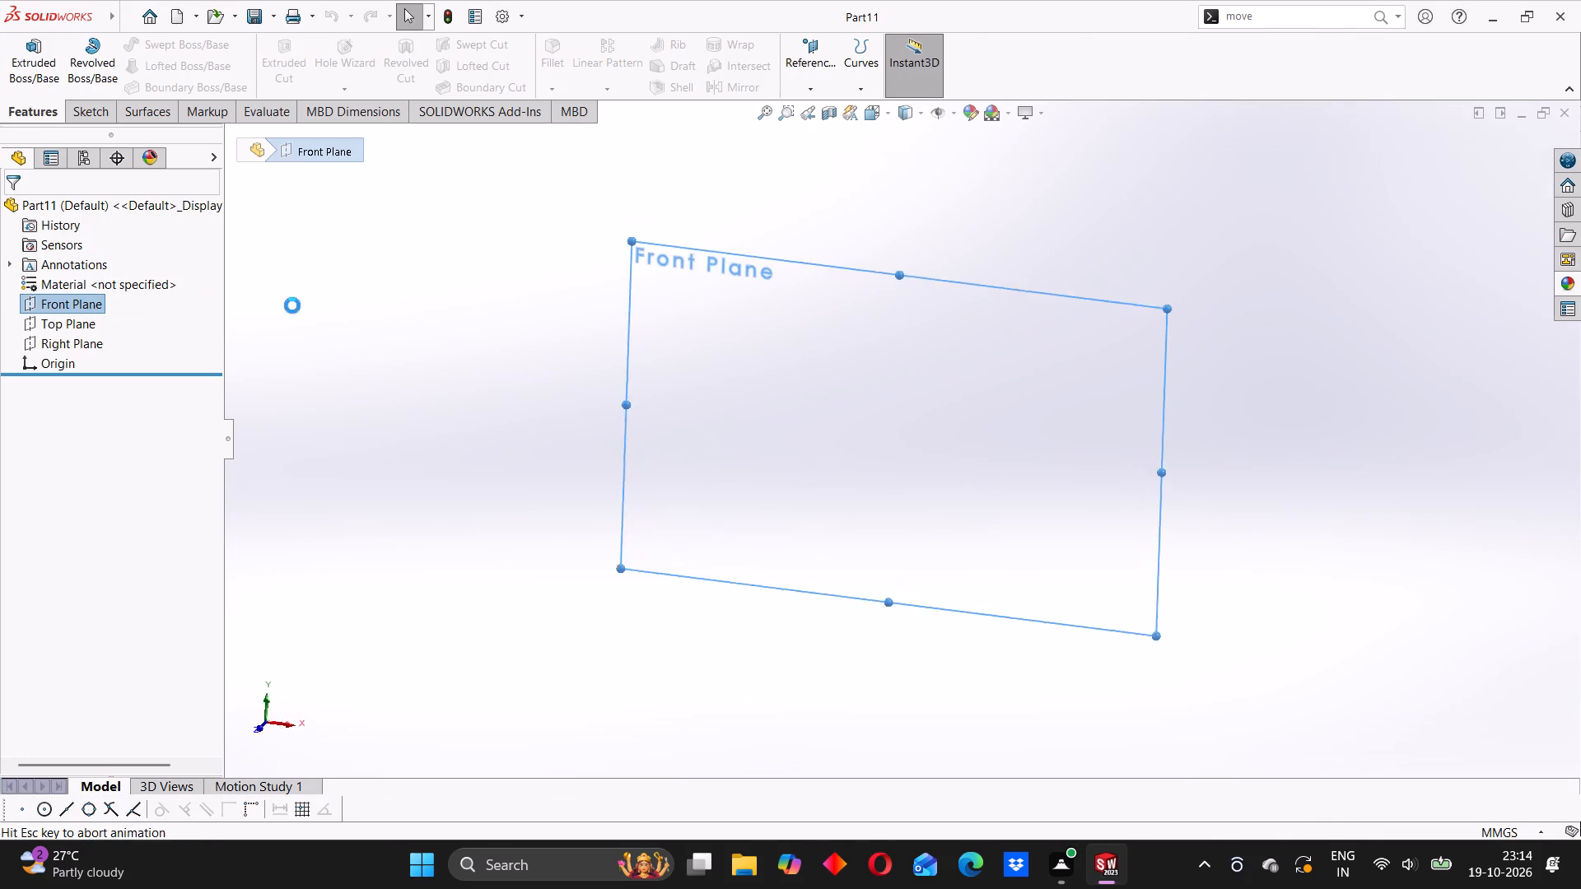
click(822, 398)
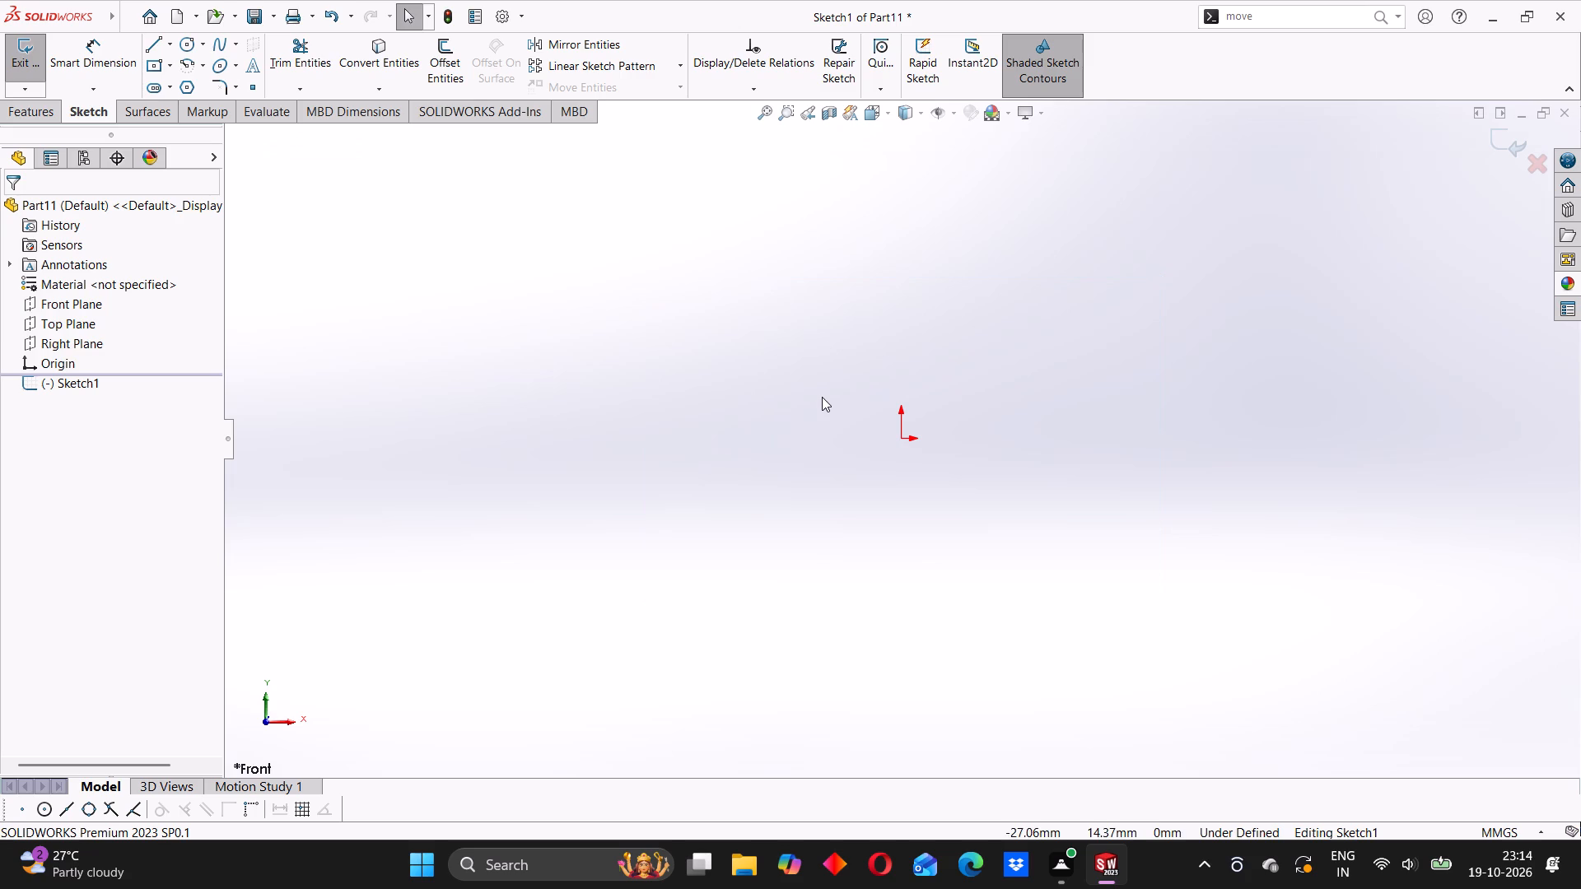
click(777, 416)
click(185, 49)
click(900, 438)
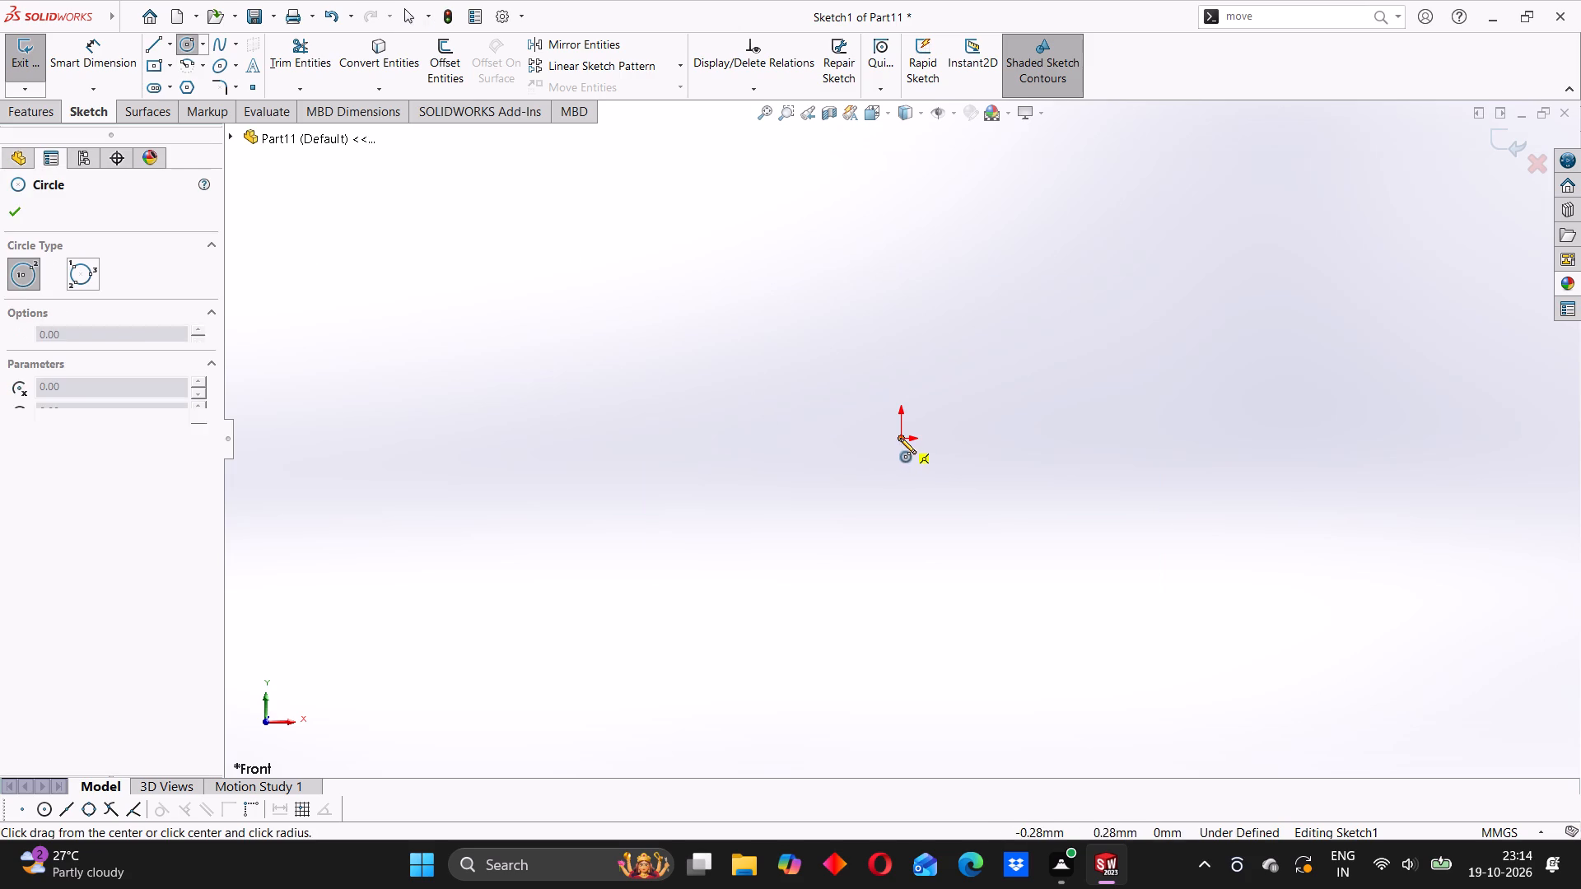
click(846, 307)
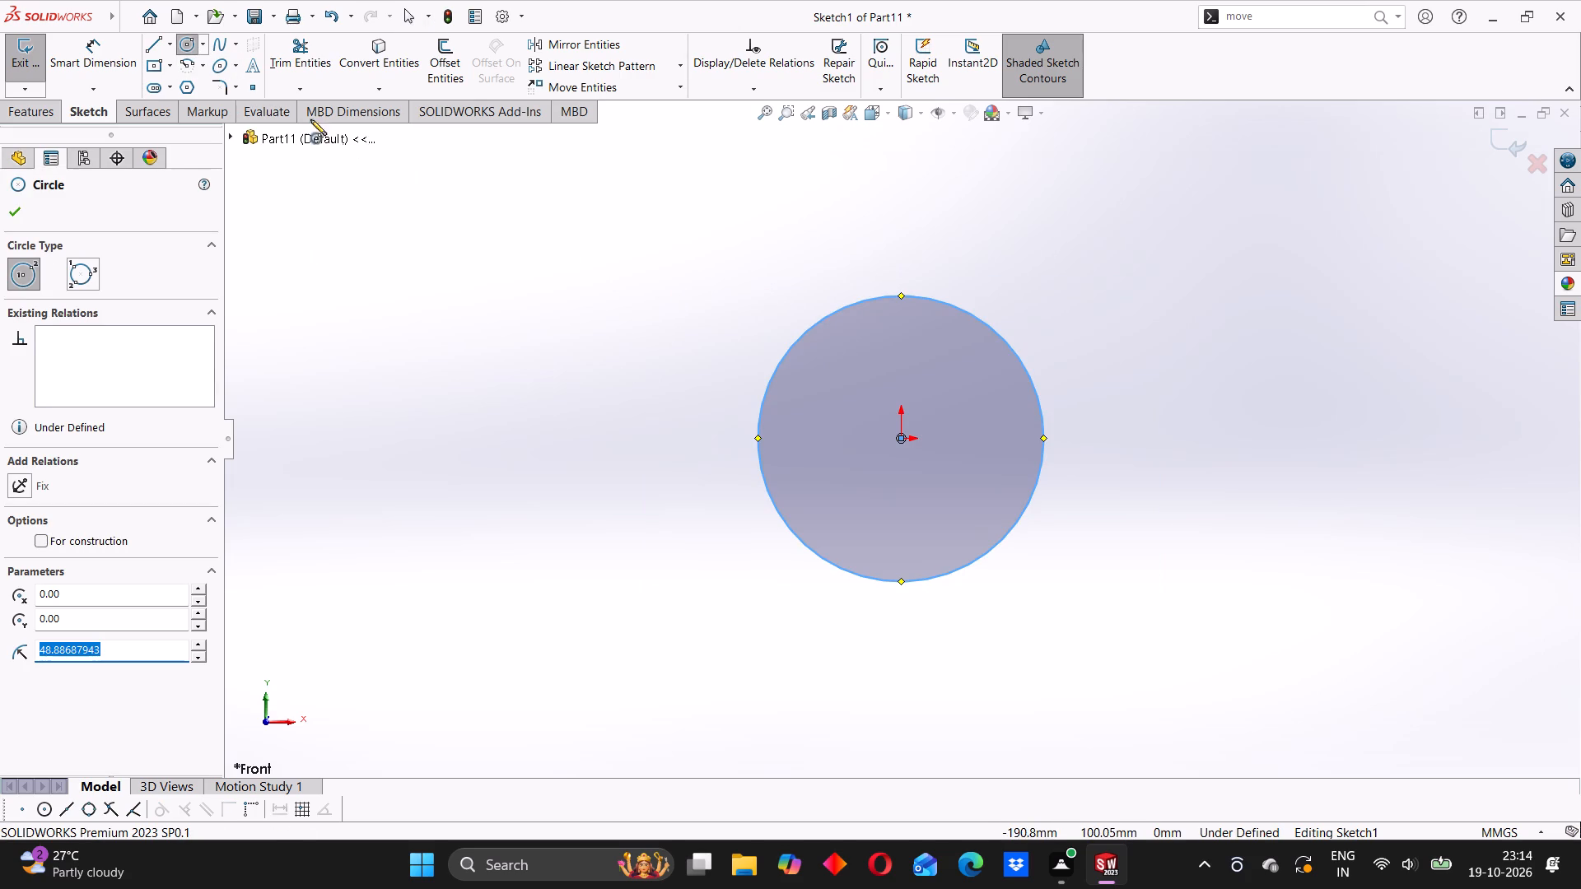
Dimension the circle's diameter, accepting its size as drawn.
click(55, 64)
click(864, 297)
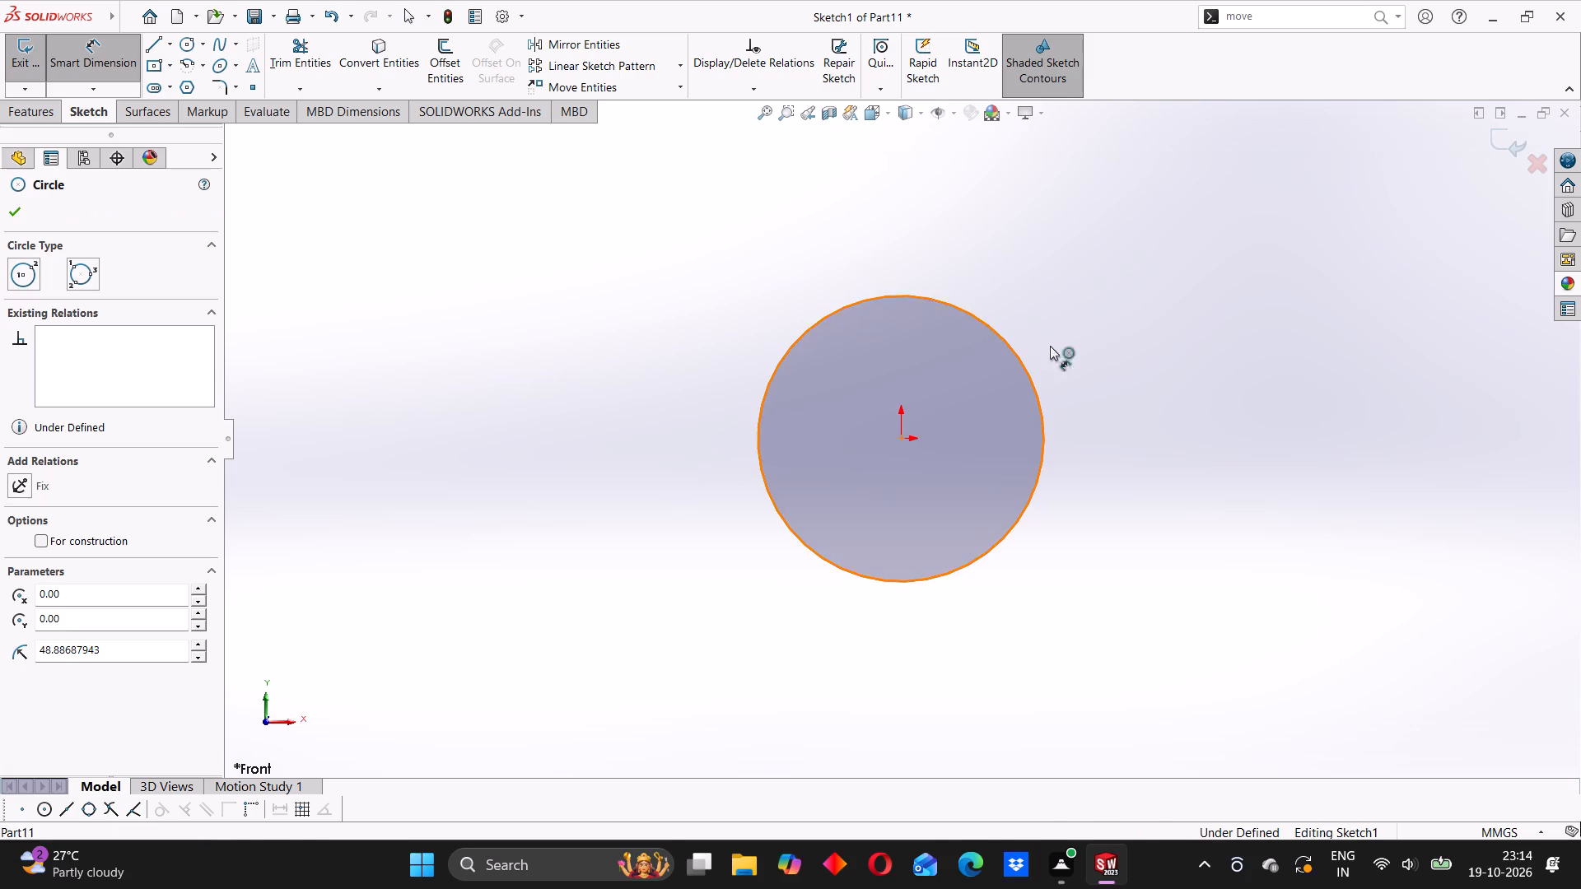
click(1108, 401)
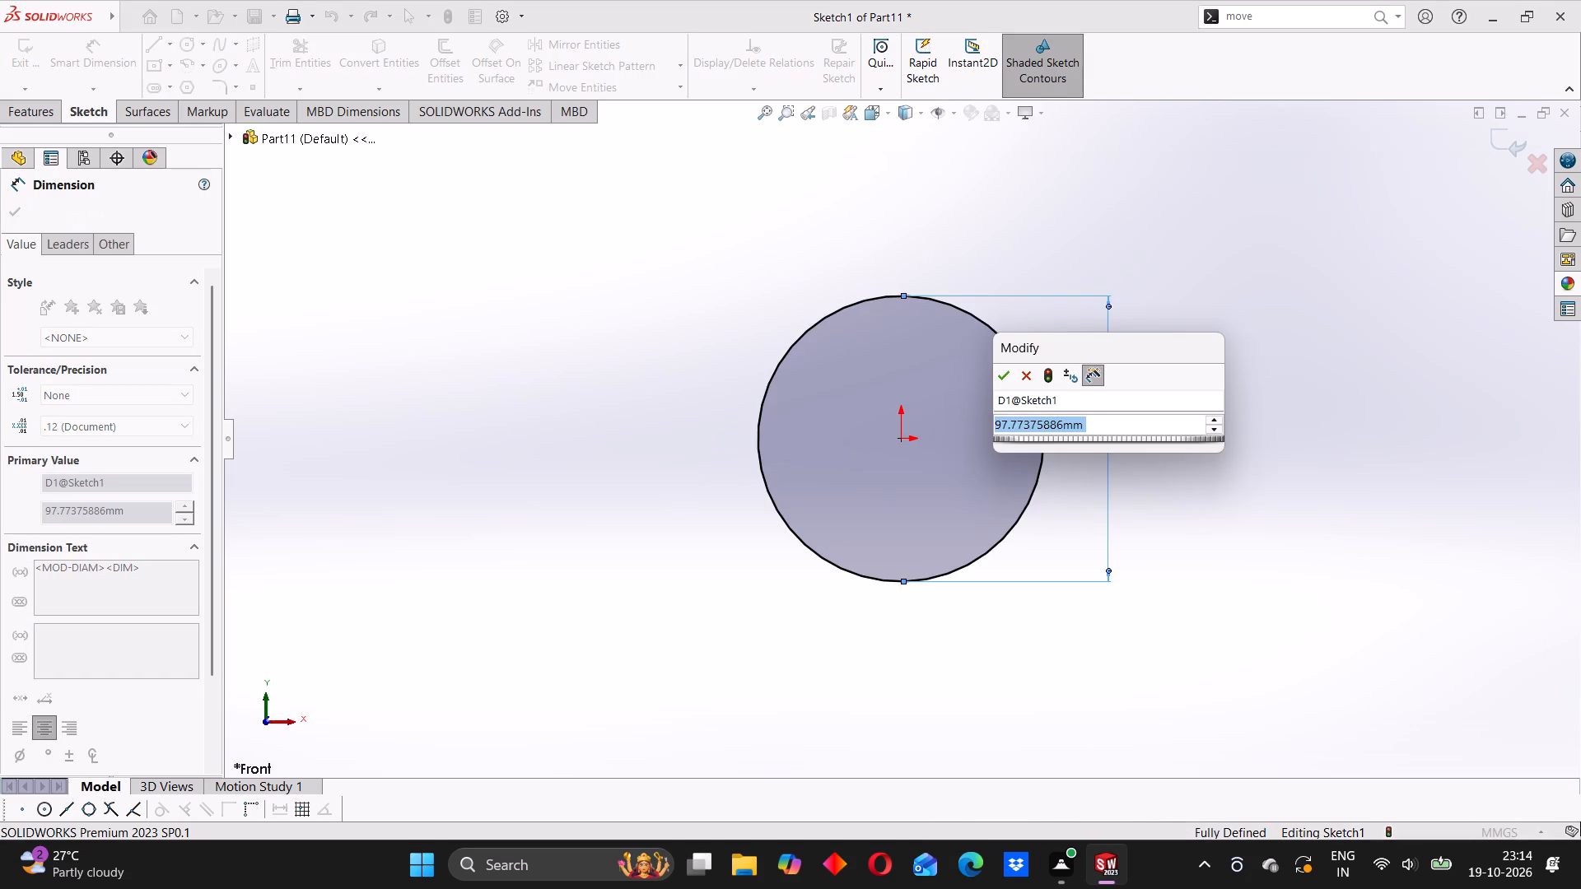
click(1001, 384)
click(484, 385)
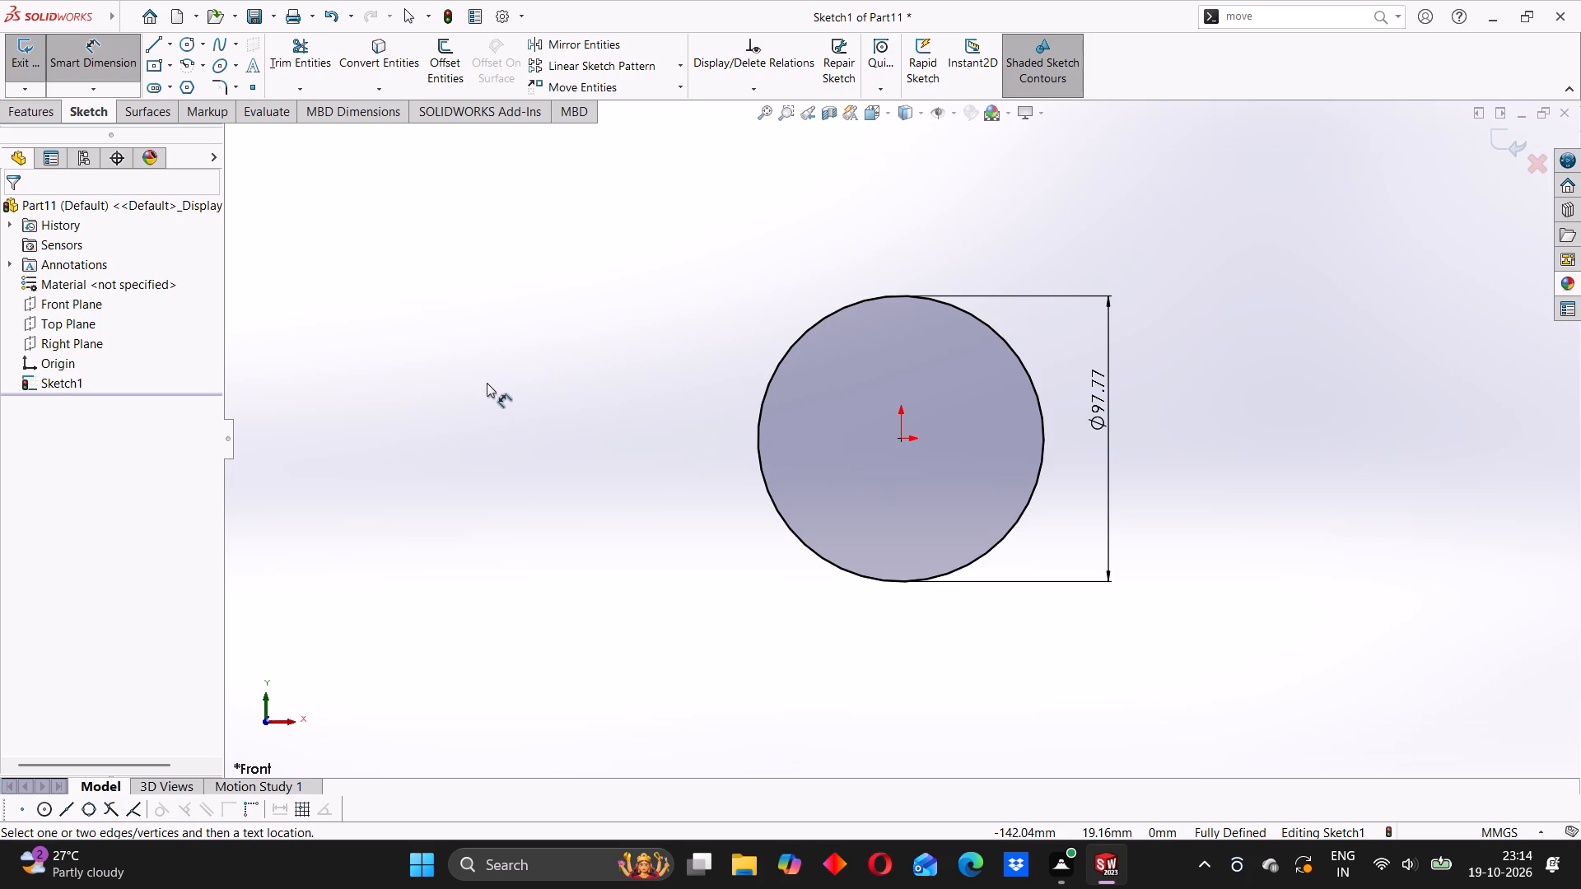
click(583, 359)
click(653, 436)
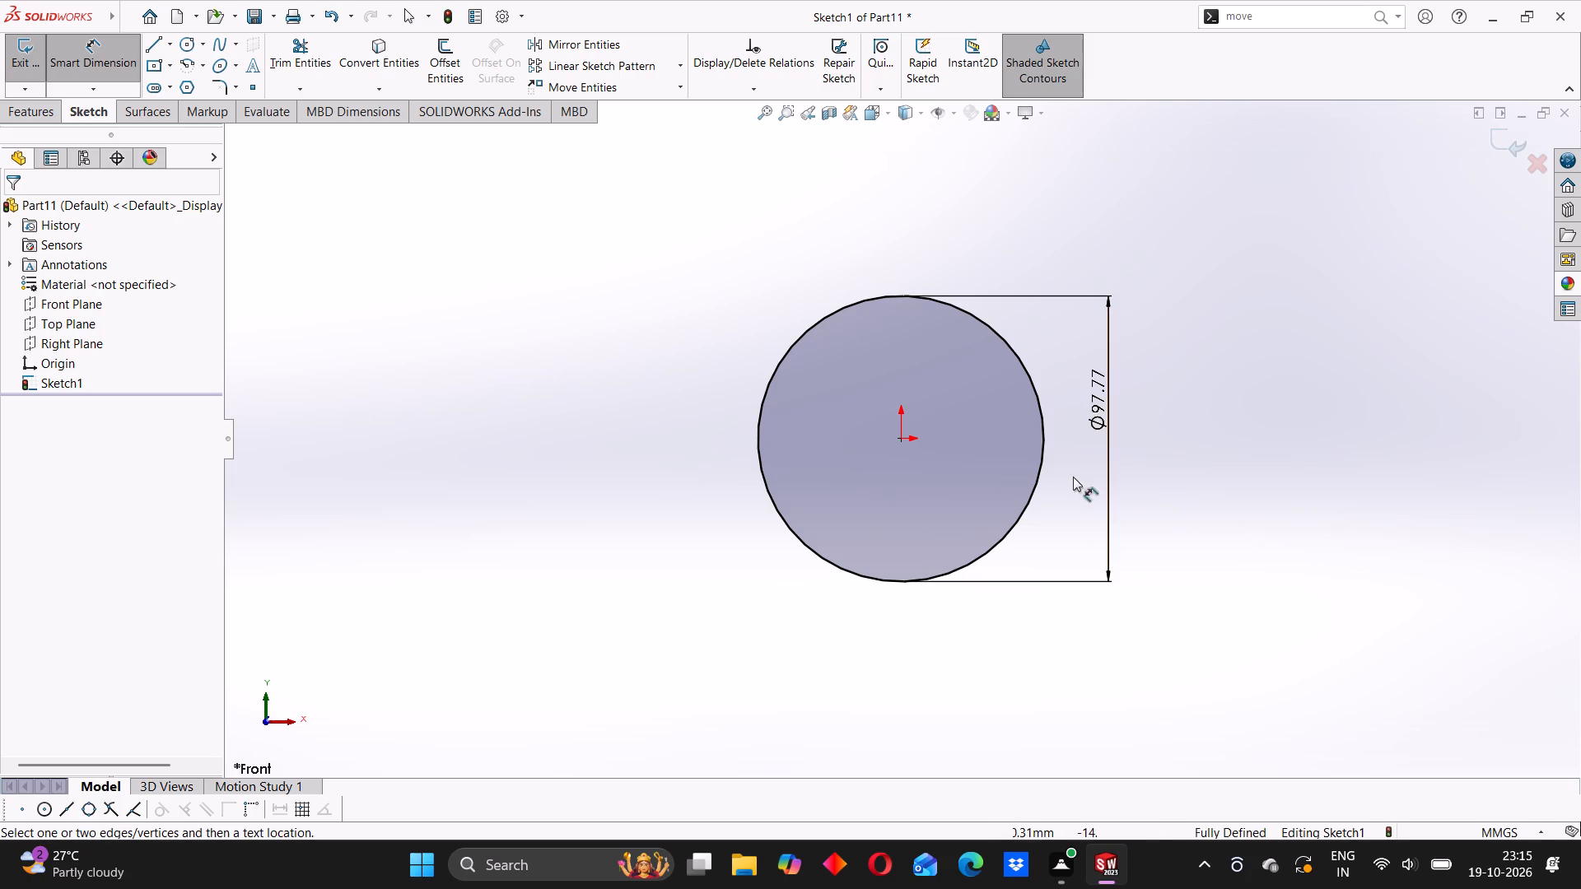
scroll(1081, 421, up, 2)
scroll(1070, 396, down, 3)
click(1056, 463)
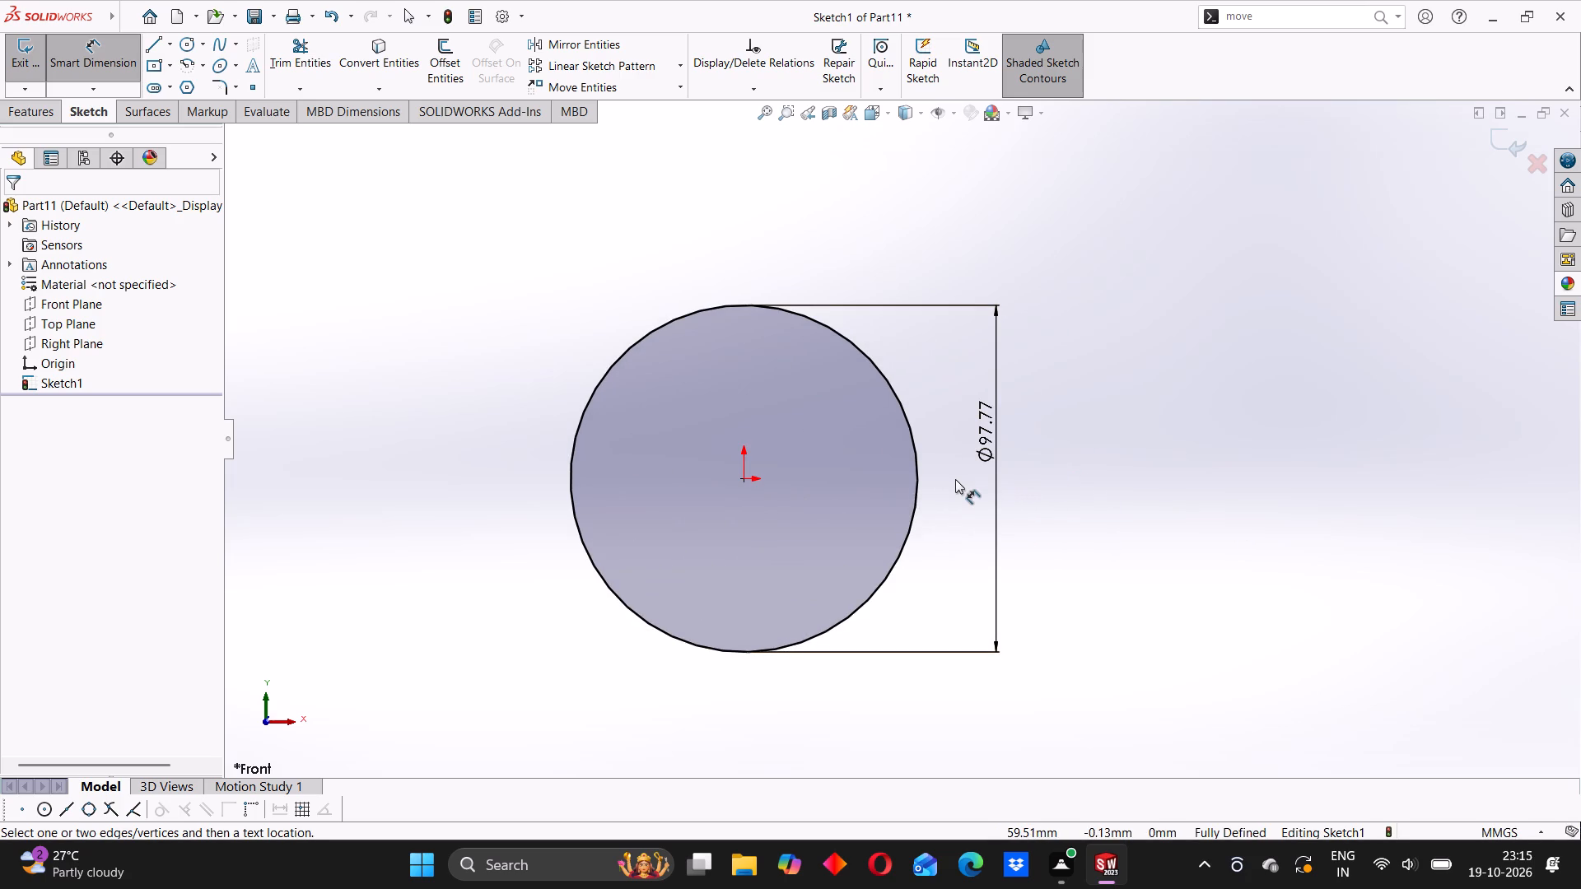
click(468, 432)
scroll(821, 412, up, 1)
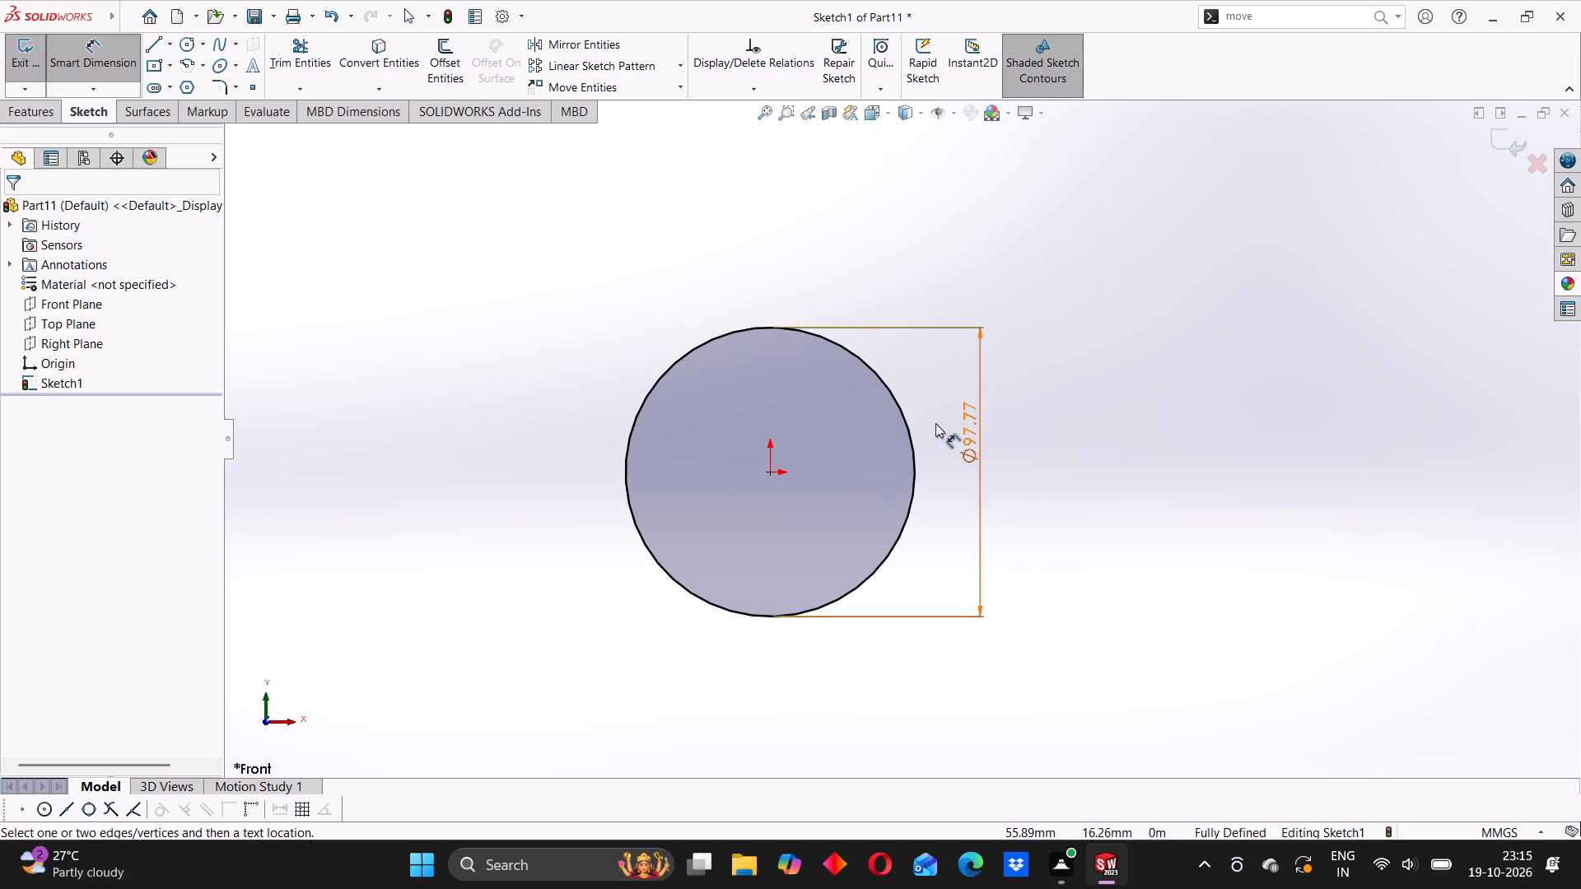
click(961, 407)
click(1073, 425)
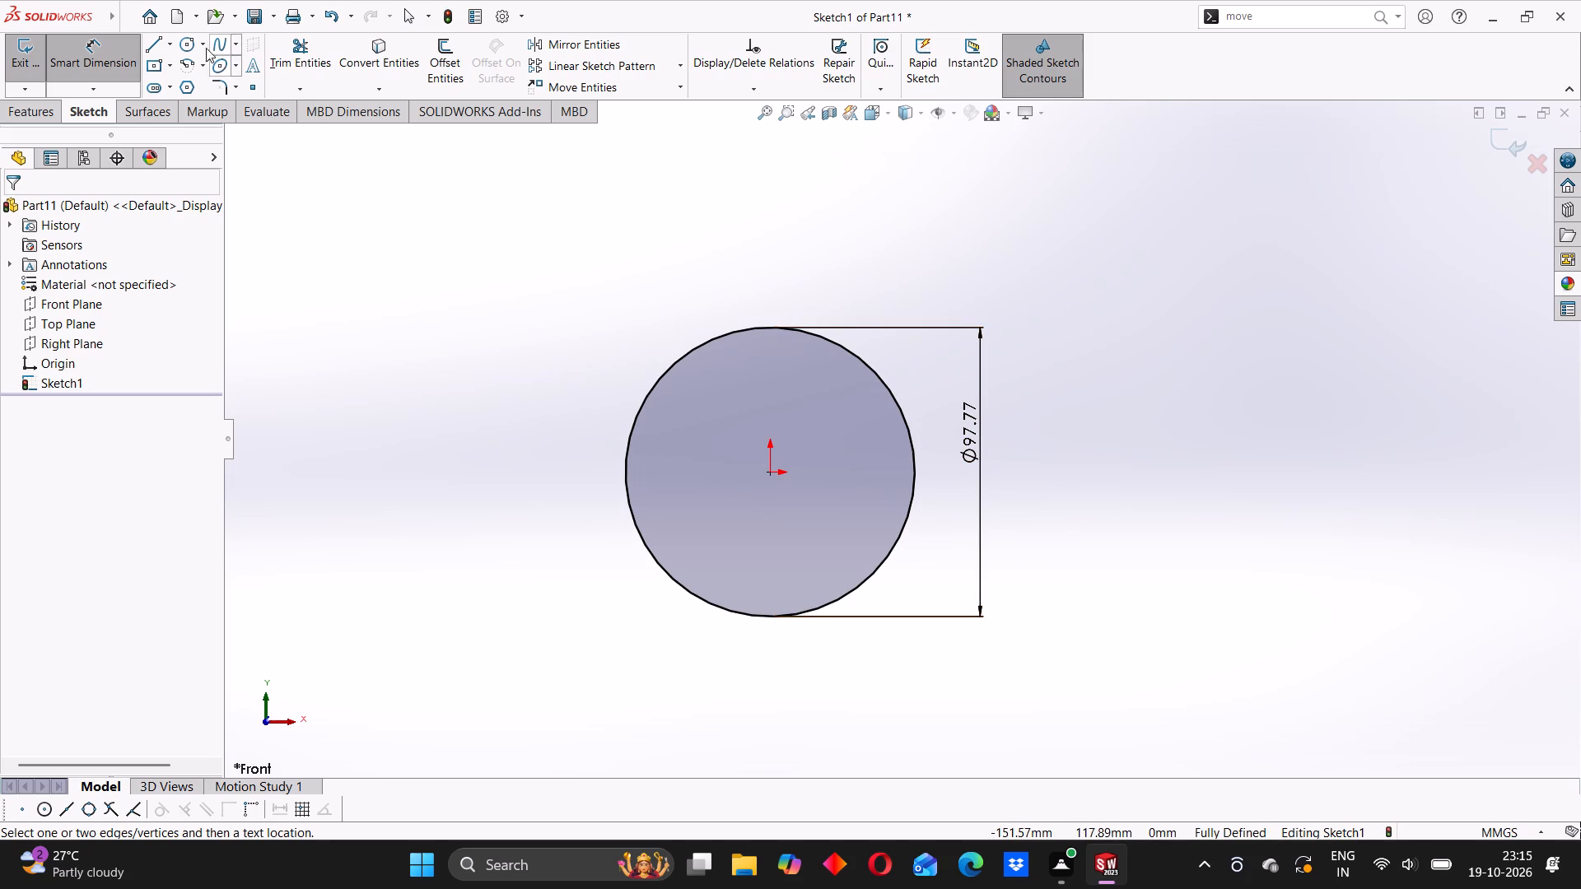
Sketch a three-point spline lobe with both ends on the circle's upper-left arc and its peak about 63 mm left of and 53 mm above the origin.
click(181, 40)
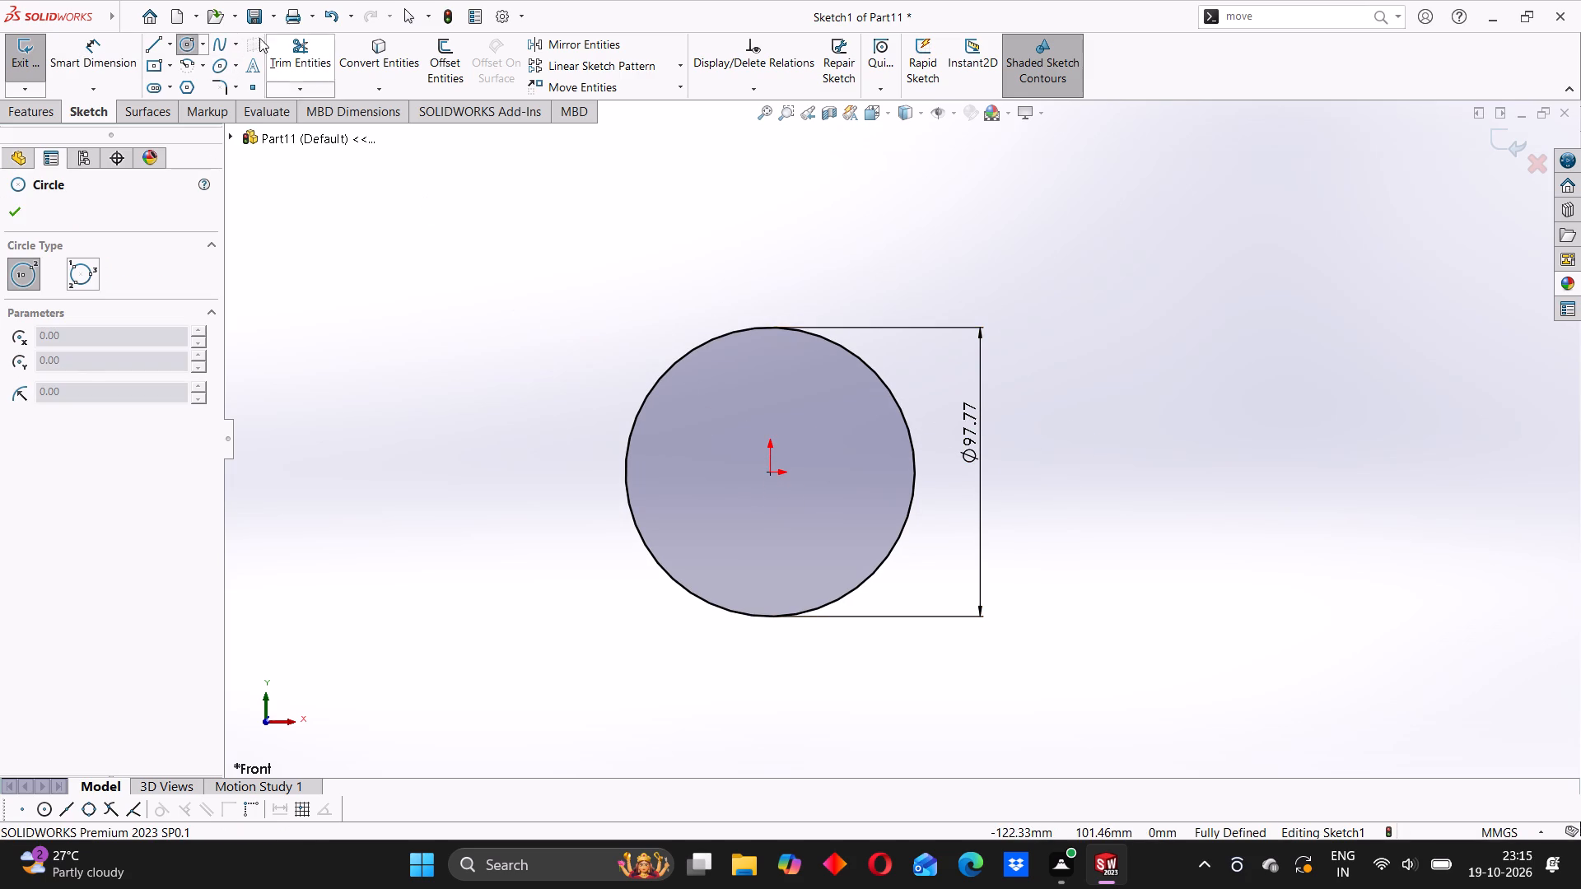
click(231, 60)
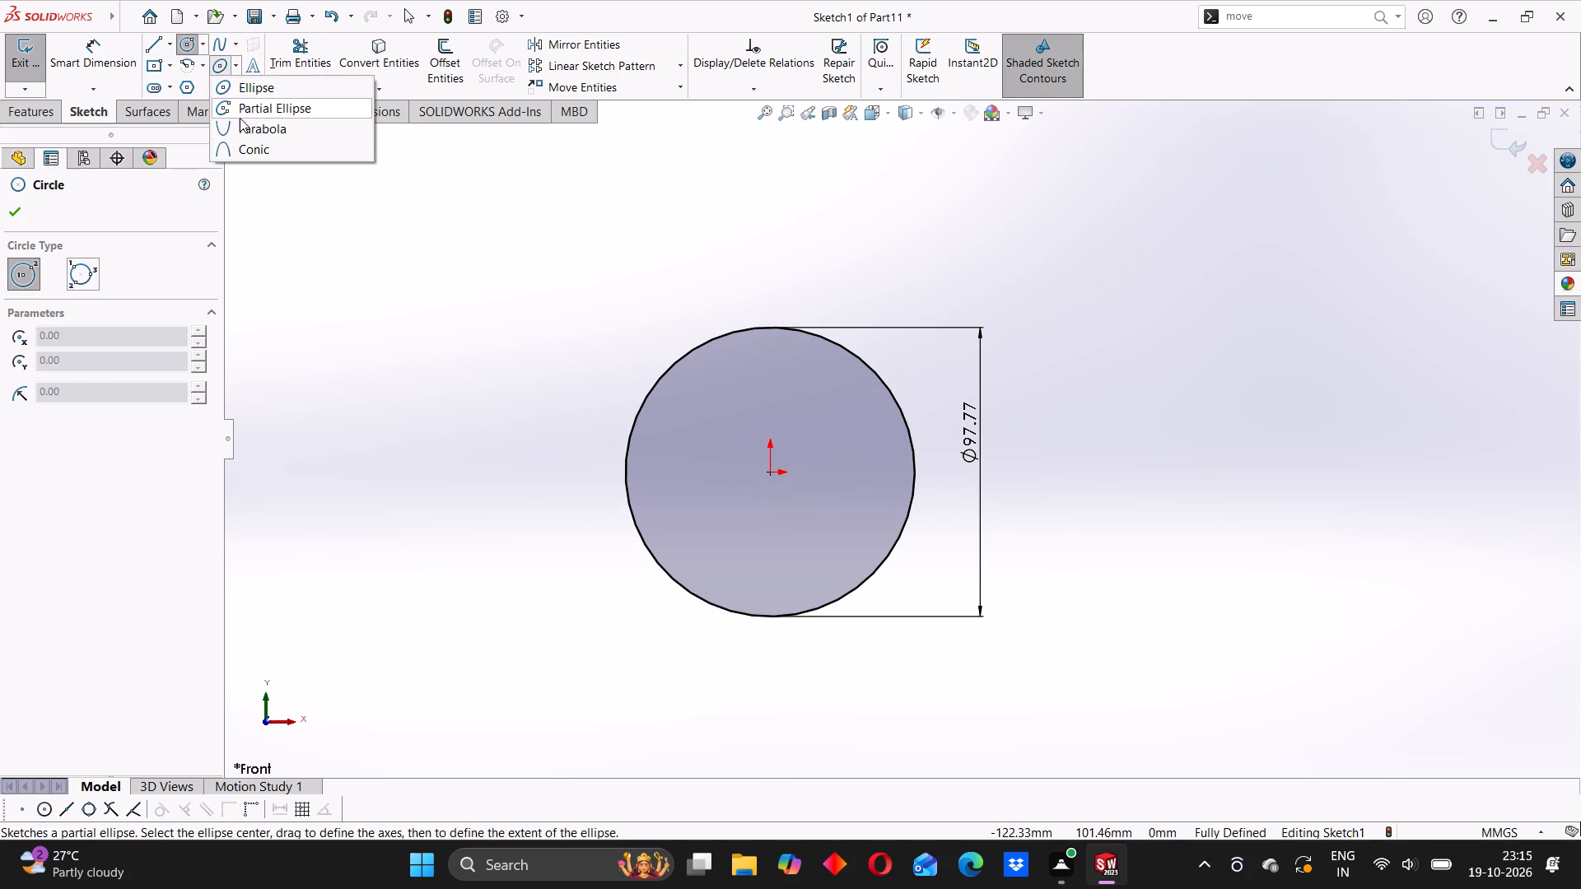
click(220, 39)
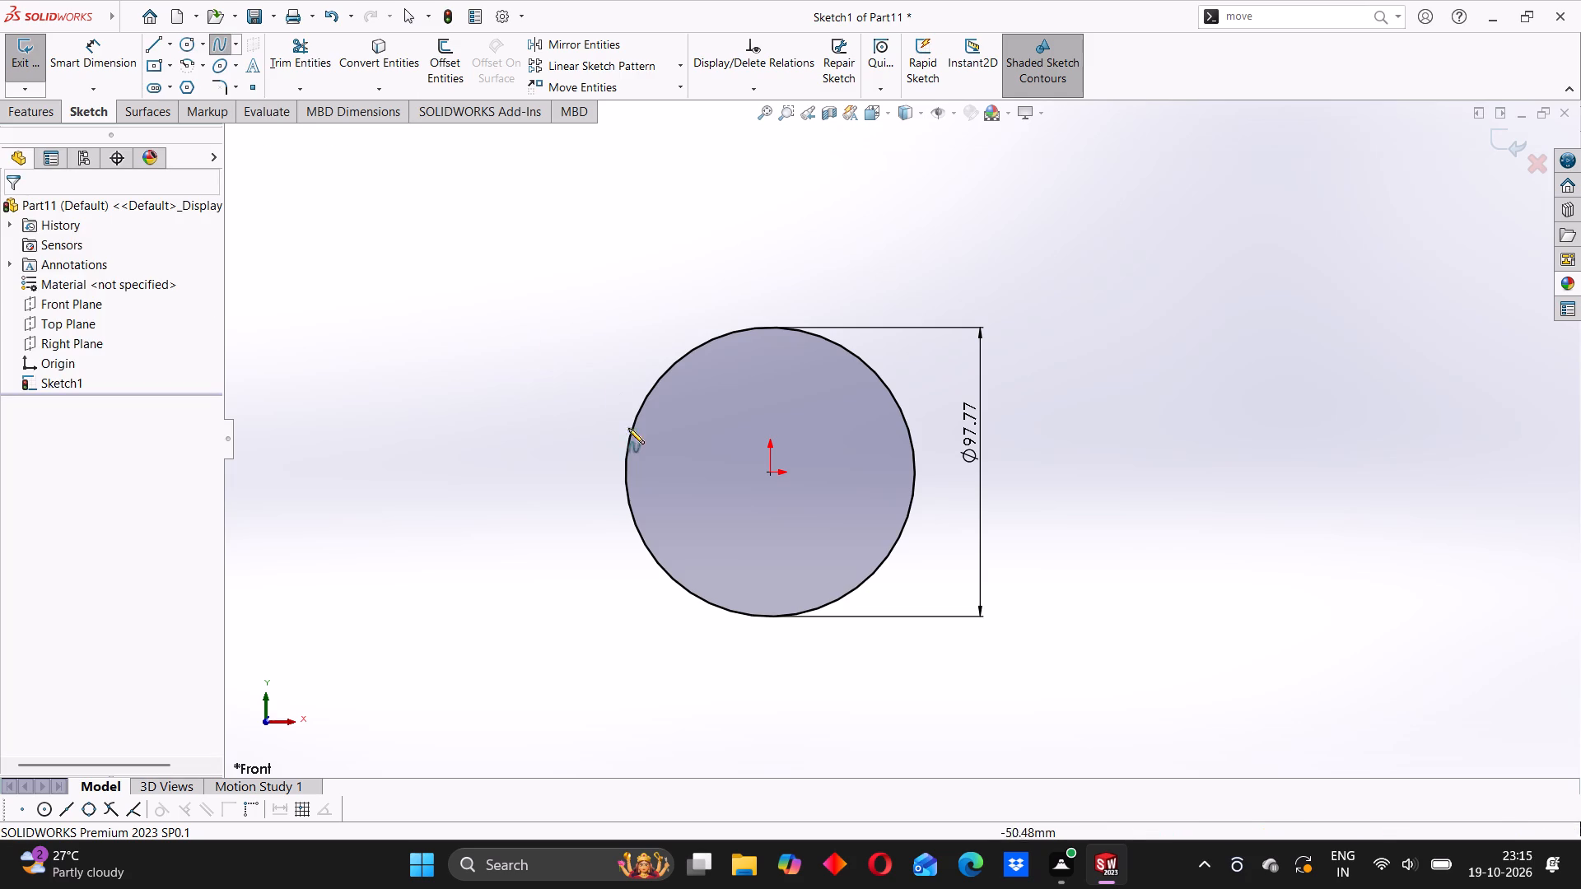
click(624, 441)
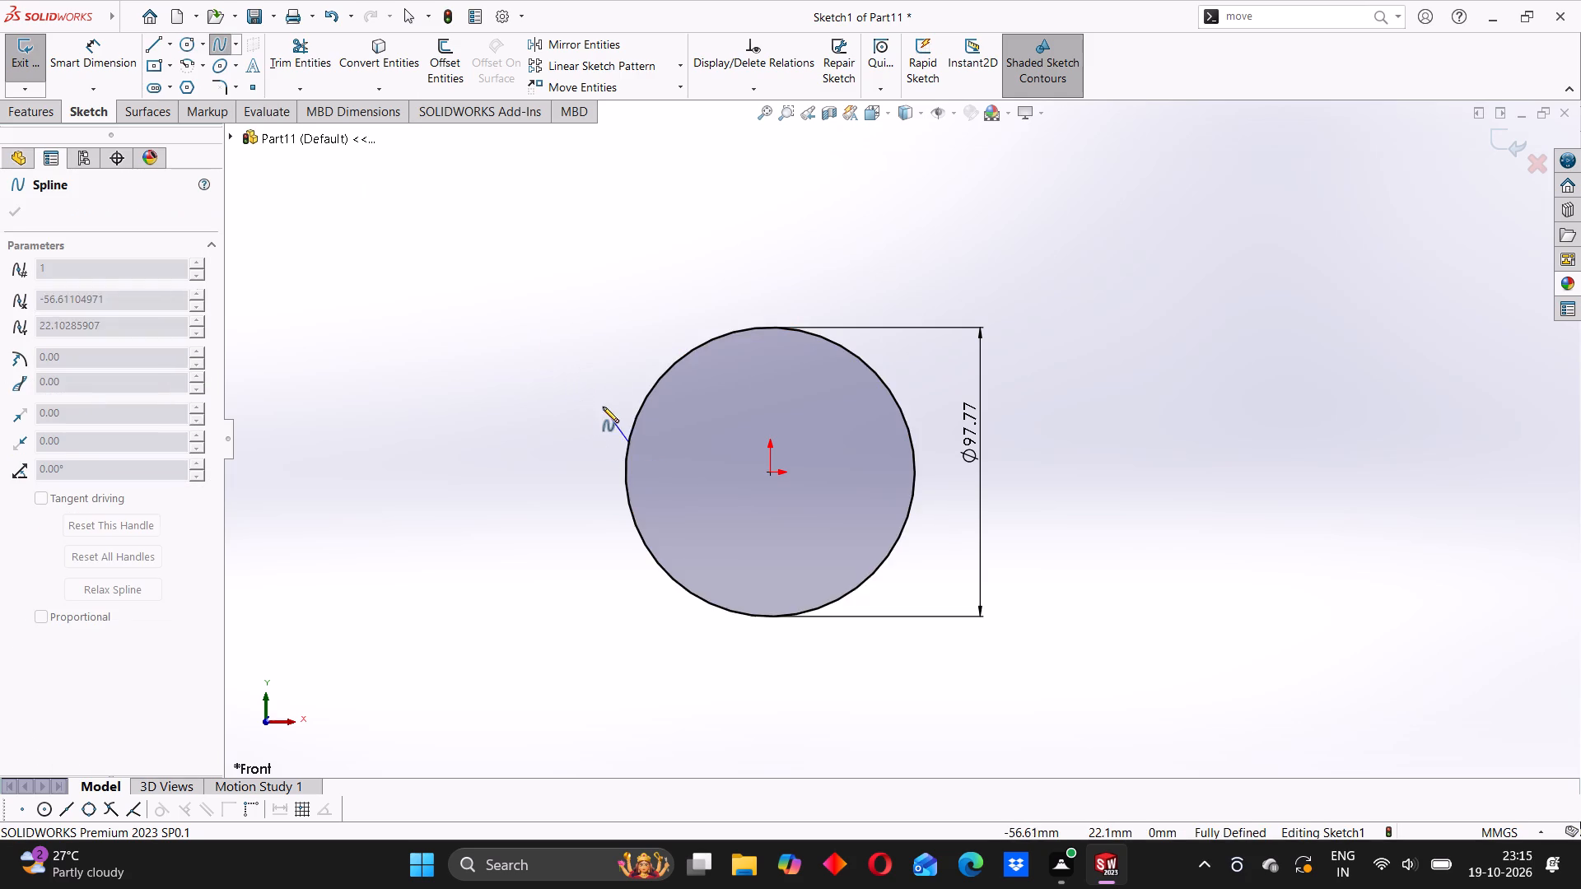
click(585, 316)
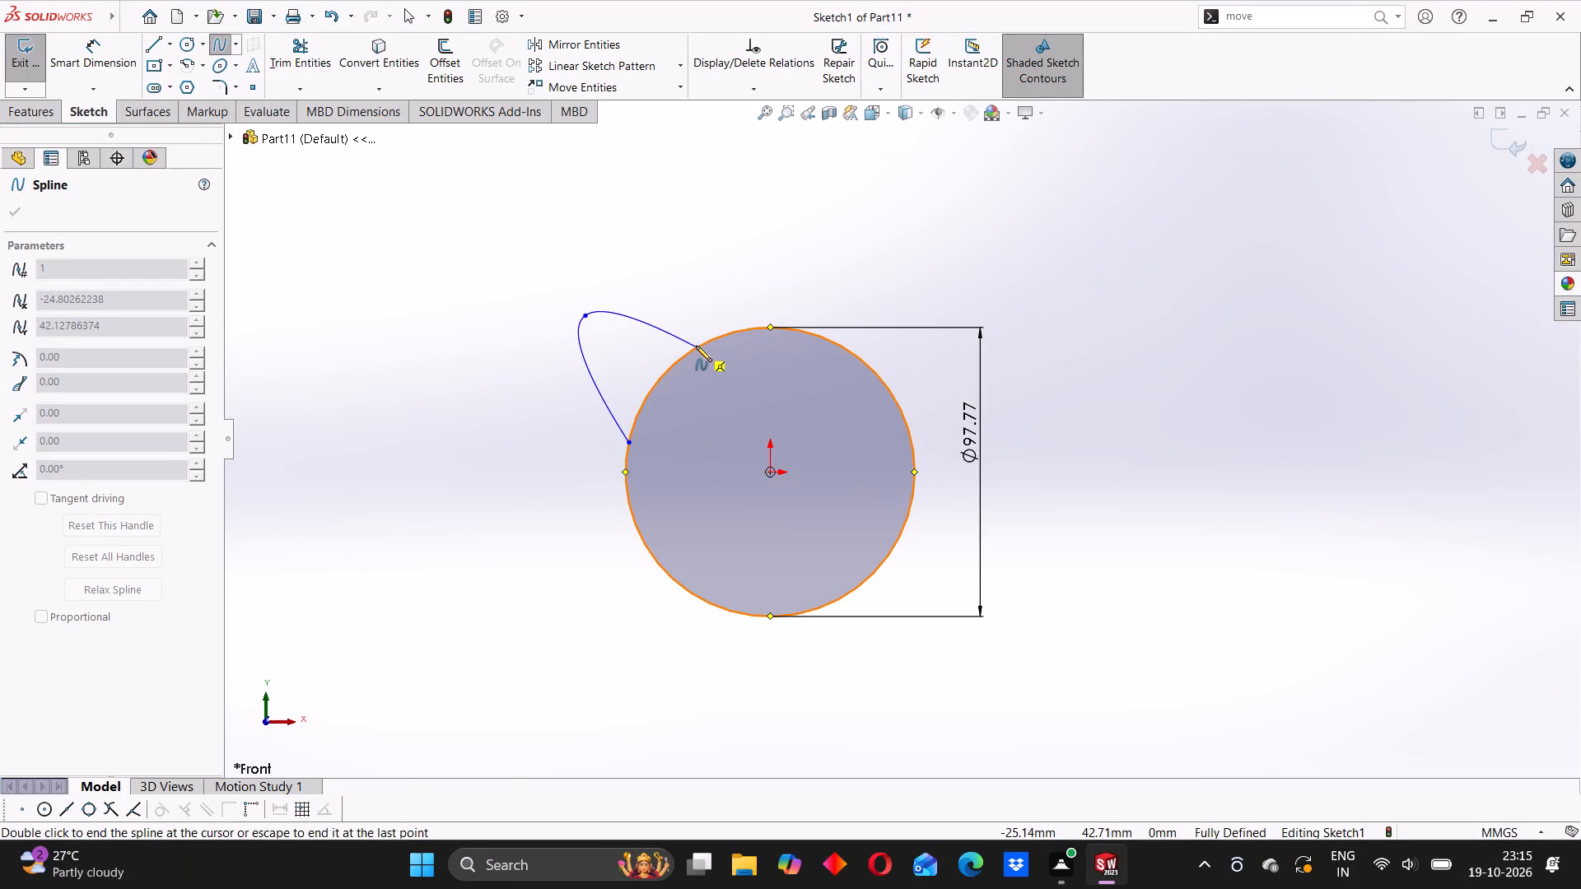
click(696, 346)
right_click(699, 260)
click(722, 271)
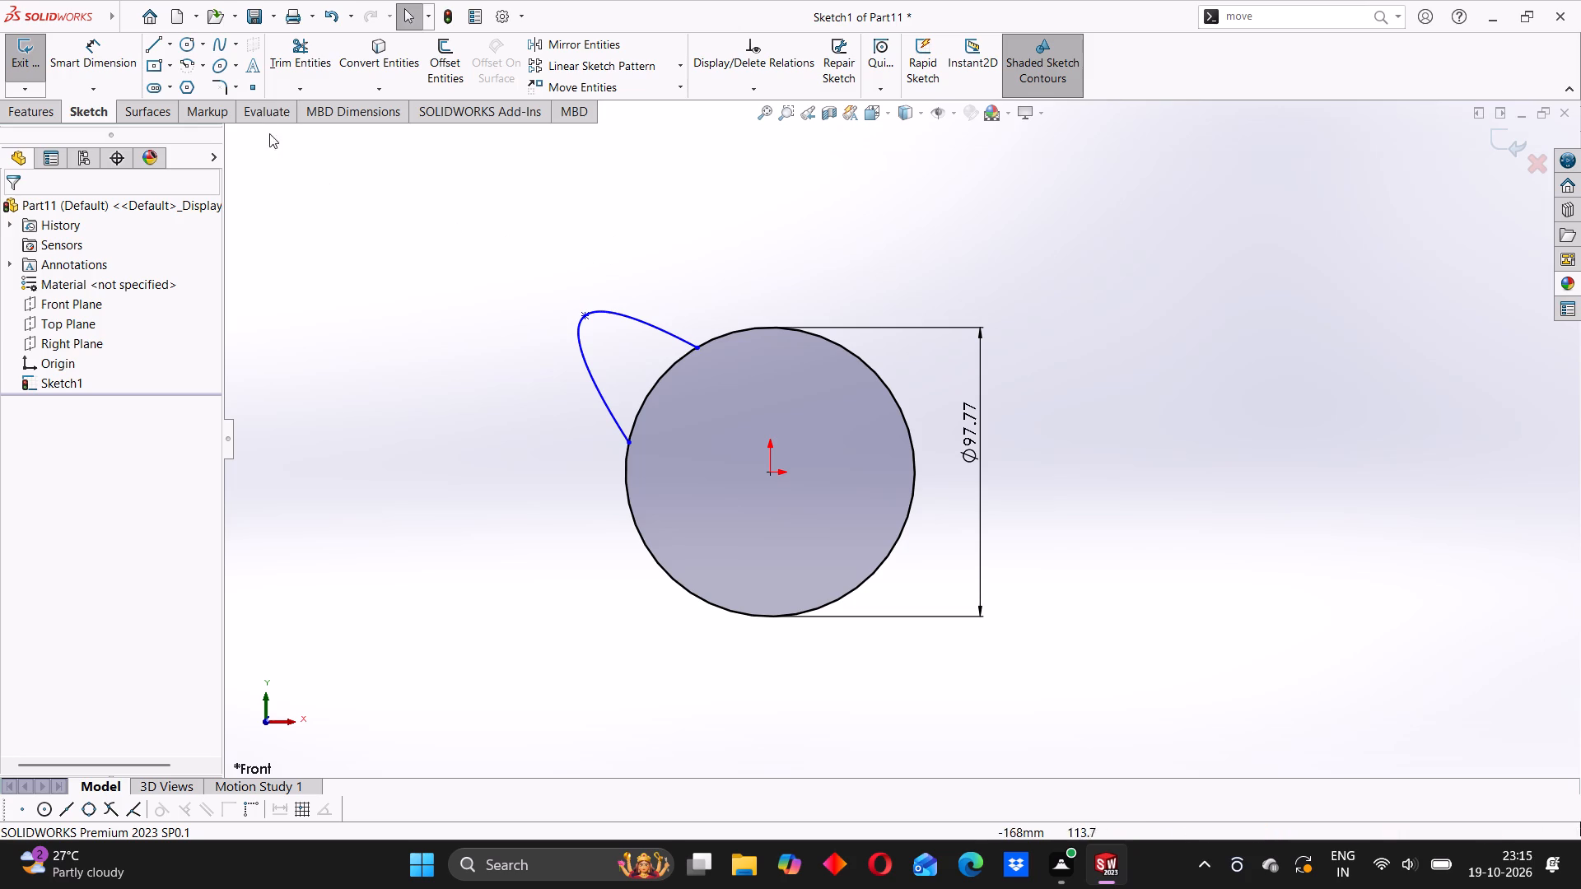
Dimension the straight-line distance from the origin to the spline lobe's peak, accepting it as drawn.
click(117, 65)
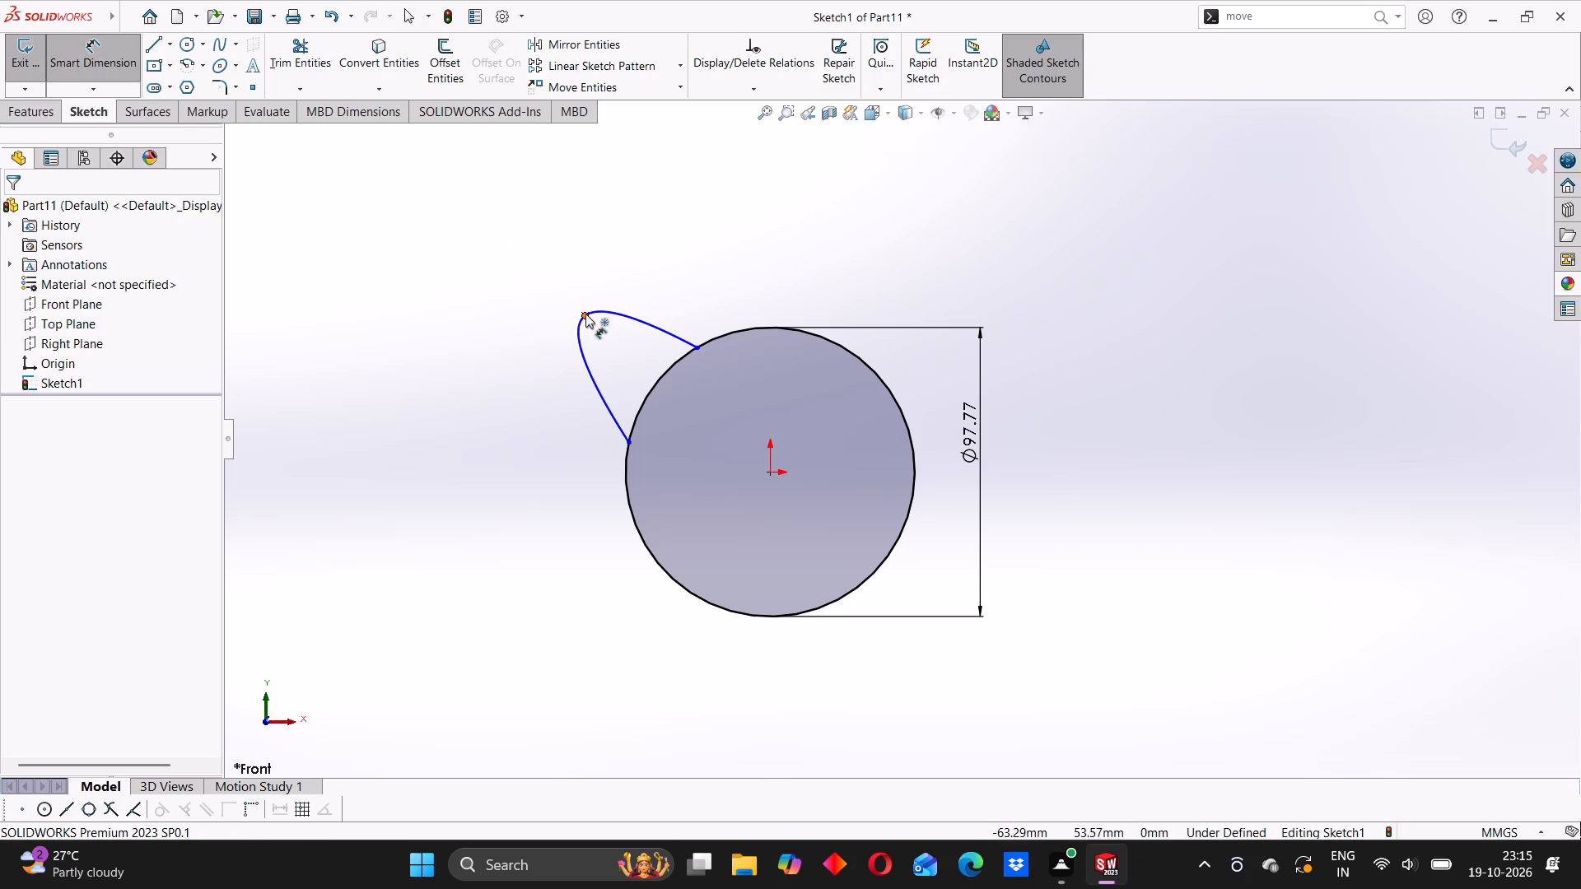
click(587, 314)
click(772, 475)
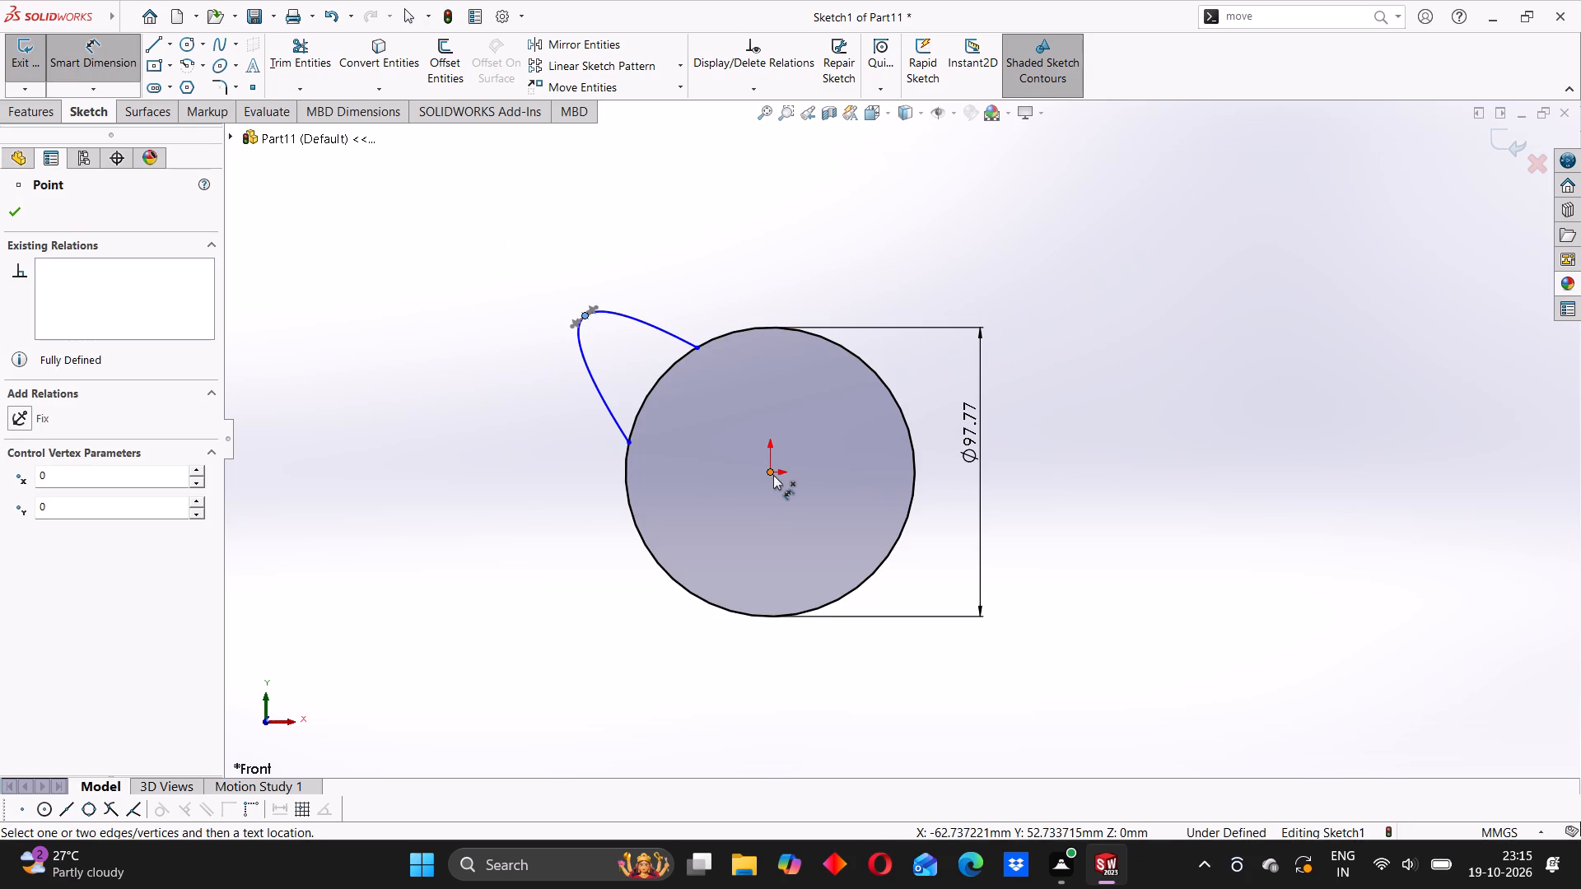
click(663, 384)
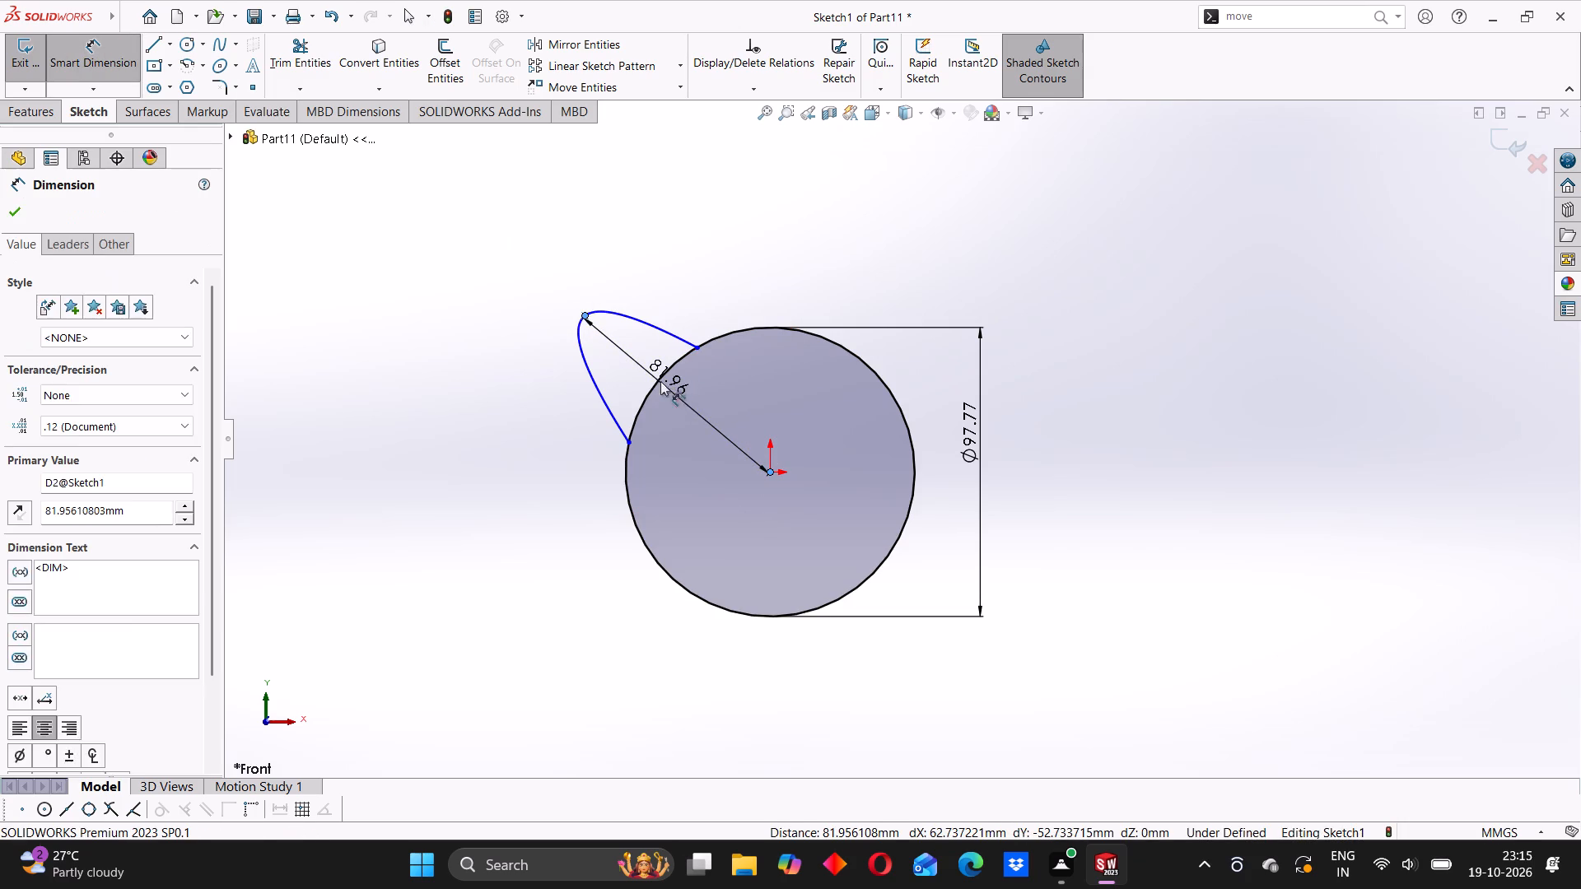
click(557, 355)
click(597, 249)
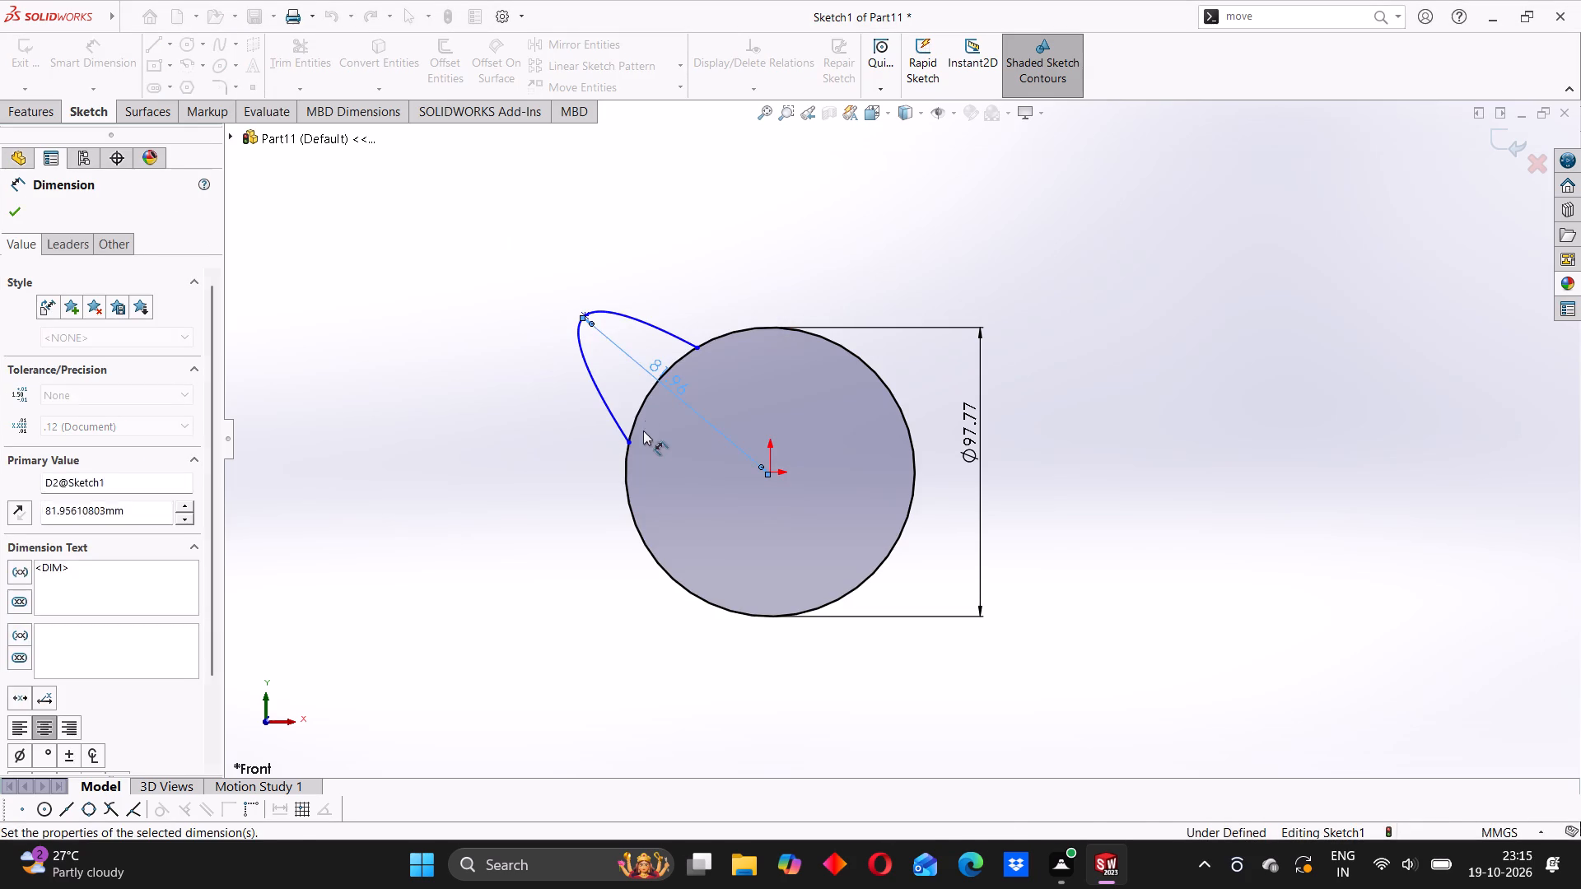
Locate the spline's ends from the origin, dimensioning the lower end horizontally and the upper end vertically, with the values as drawn.
click(630, 440)
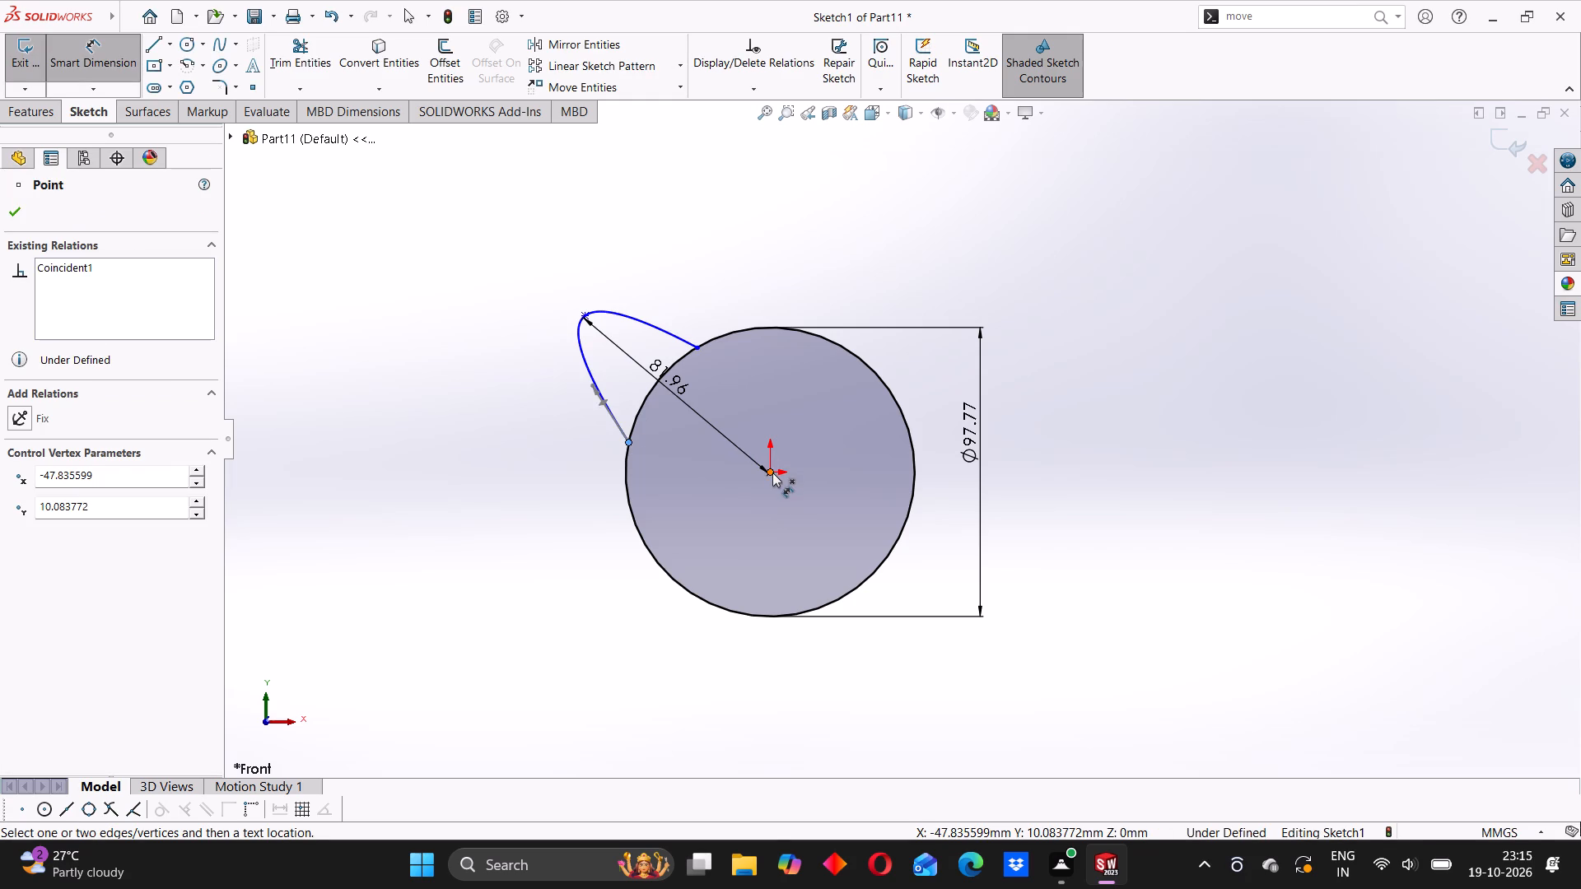
click(772, 472)
click(761, 552)
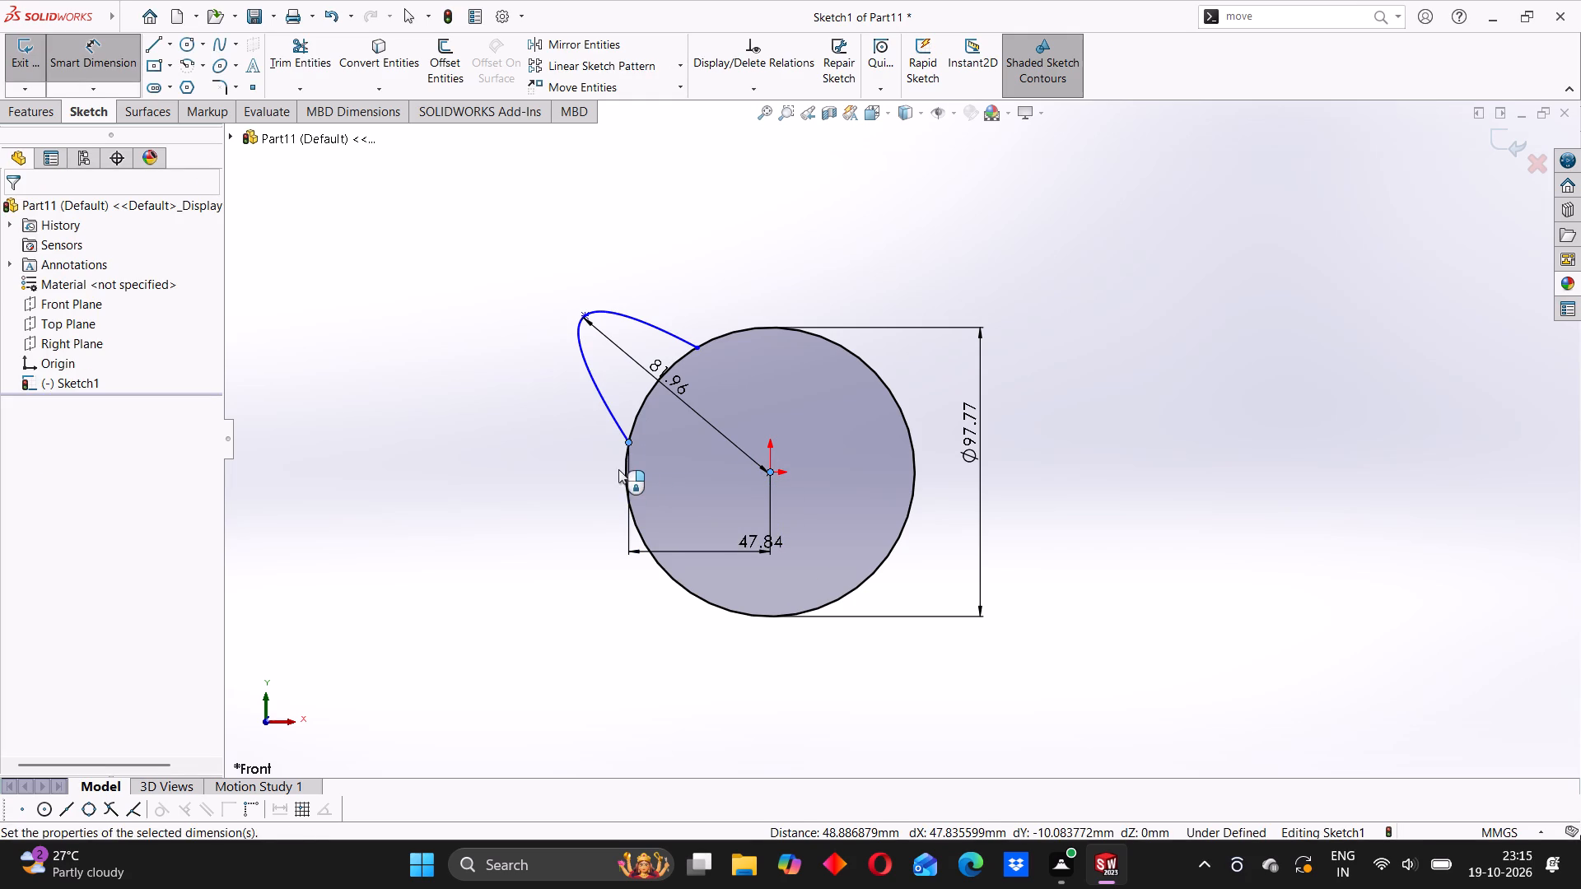
click(655, 527)
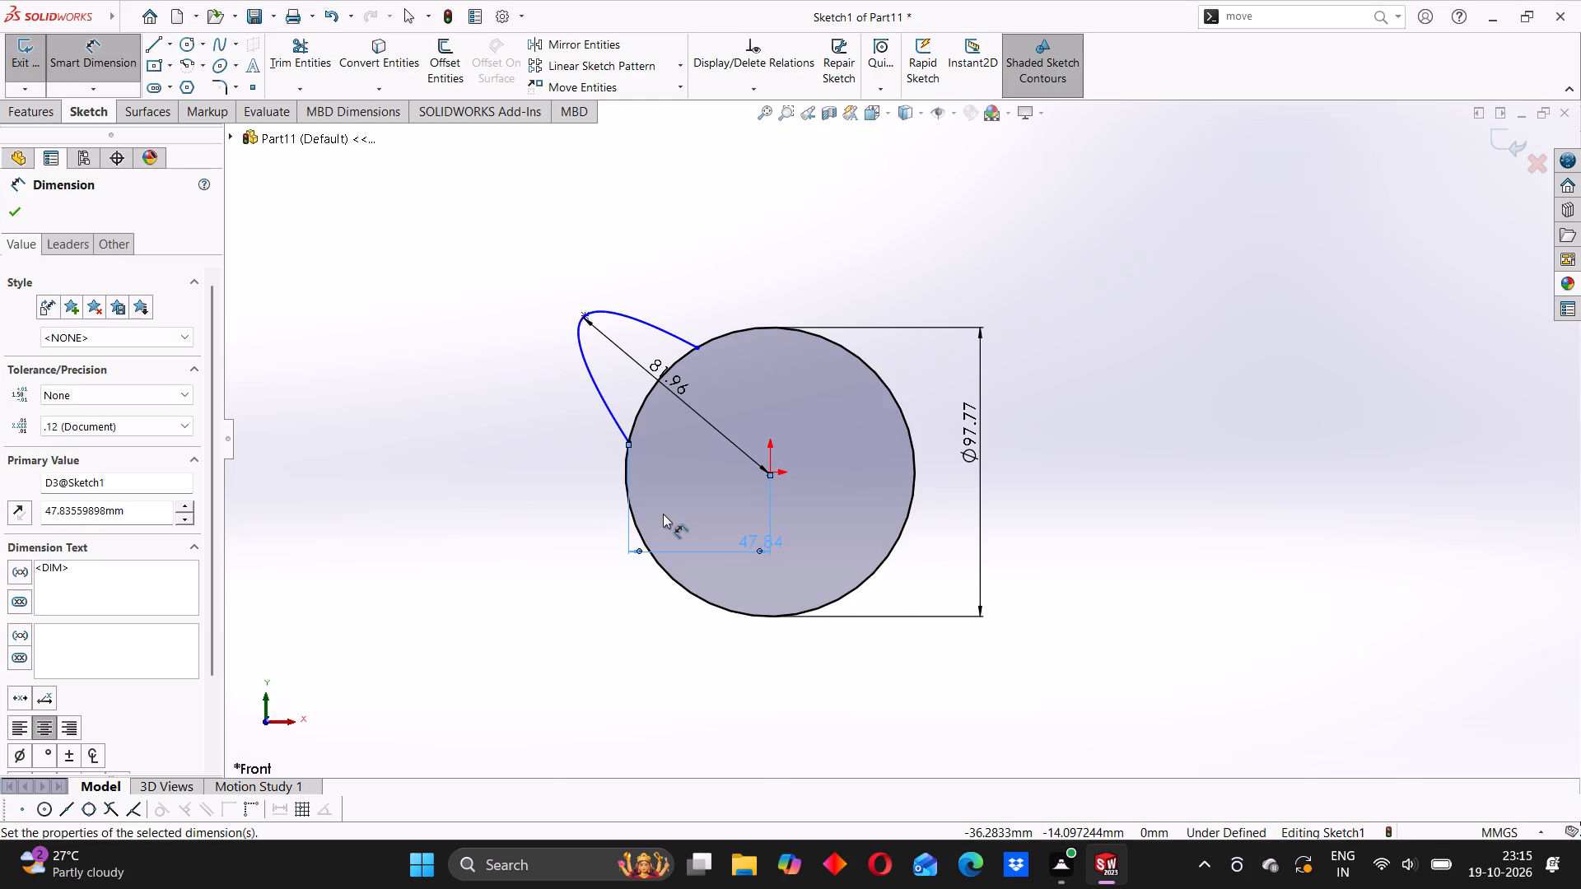
click(698, 348)
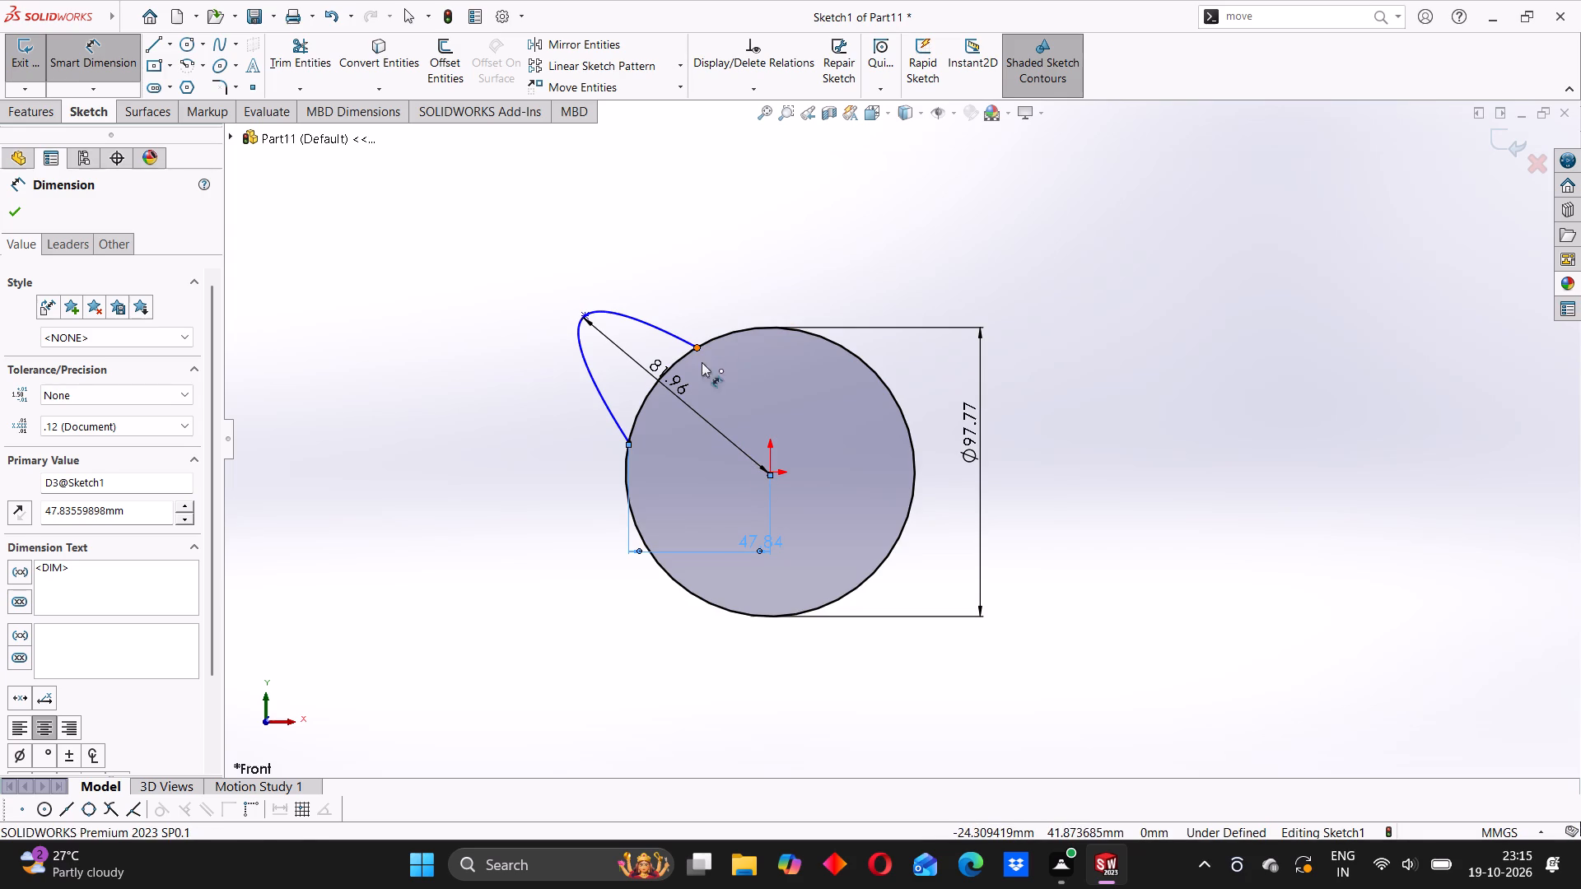
click(772, 469)
click(1046, 431)
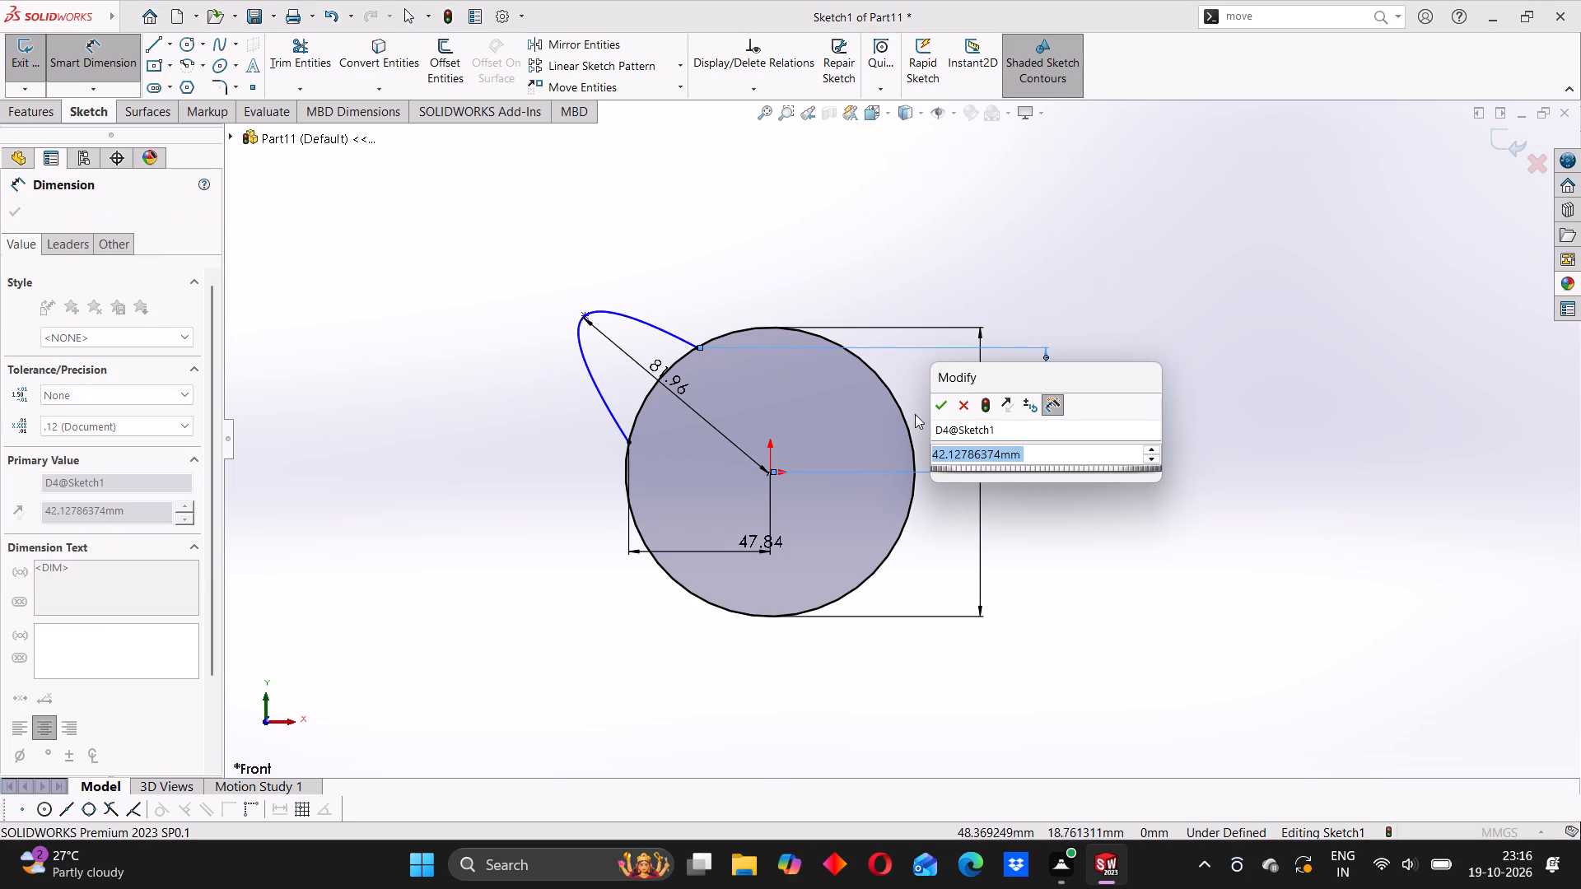
click(940, 408)
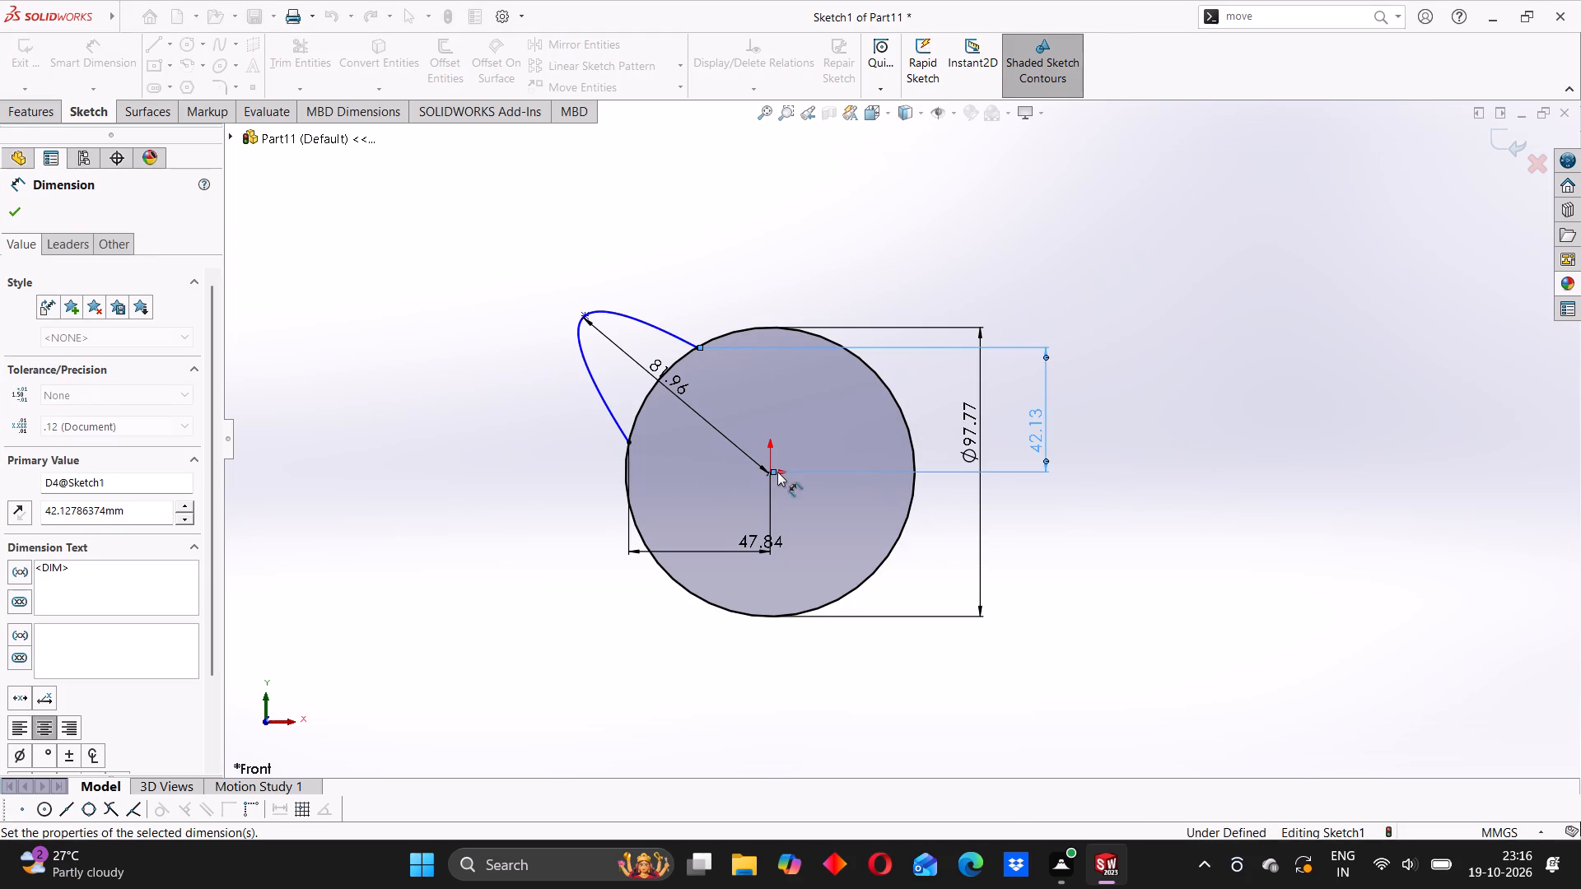
Dimension the horizontal distance between the lobe's peak and the origin, accepting it as drawn.
click(583, 314)
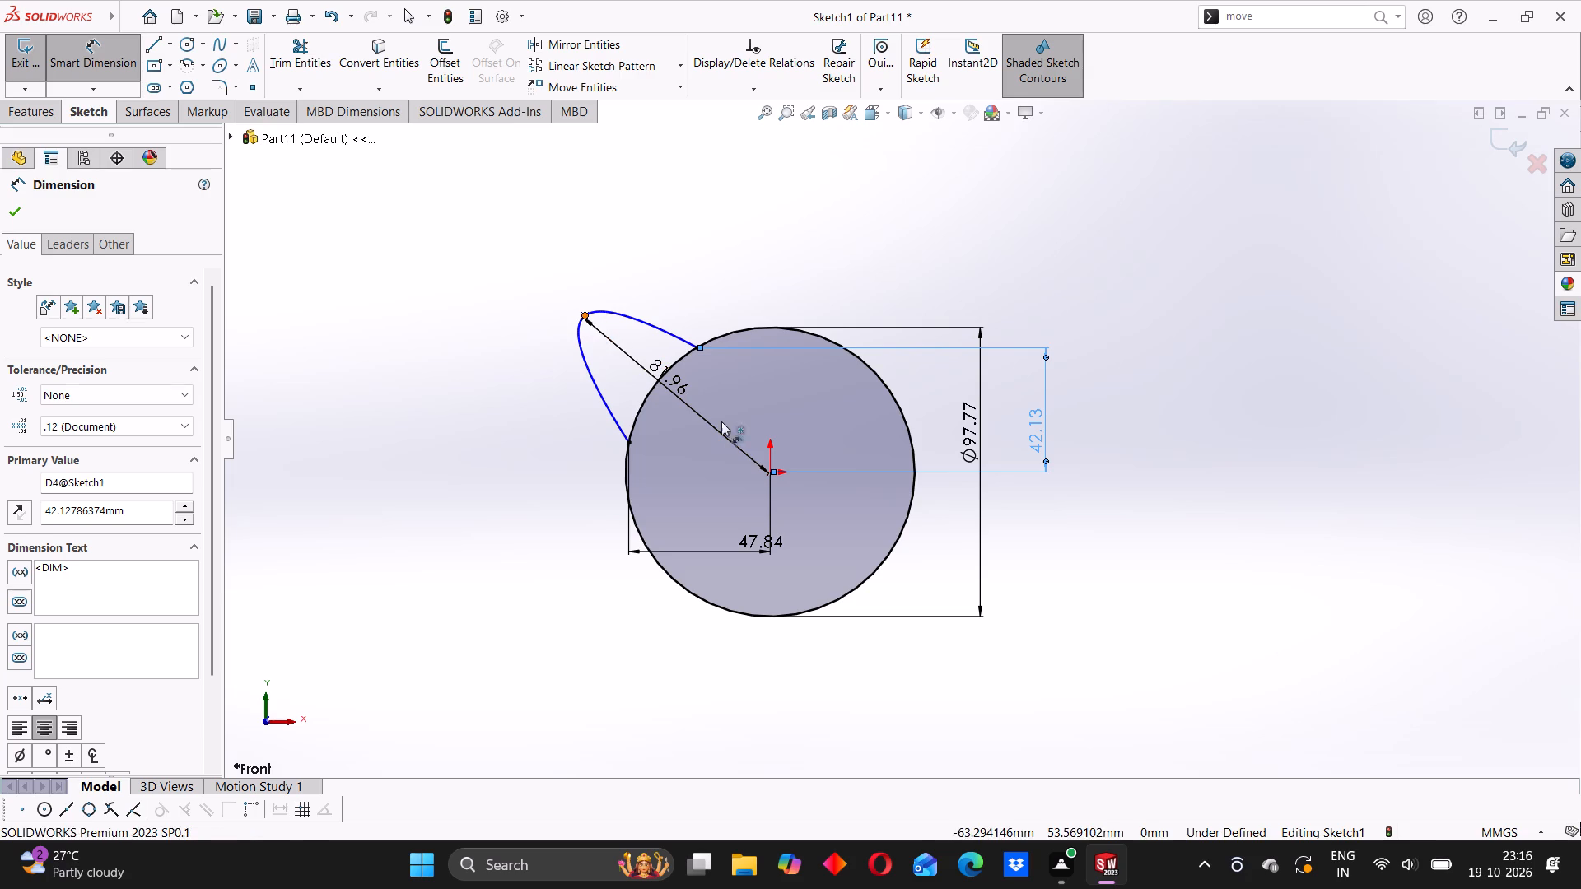
click(770, 472)
click(749, 643)
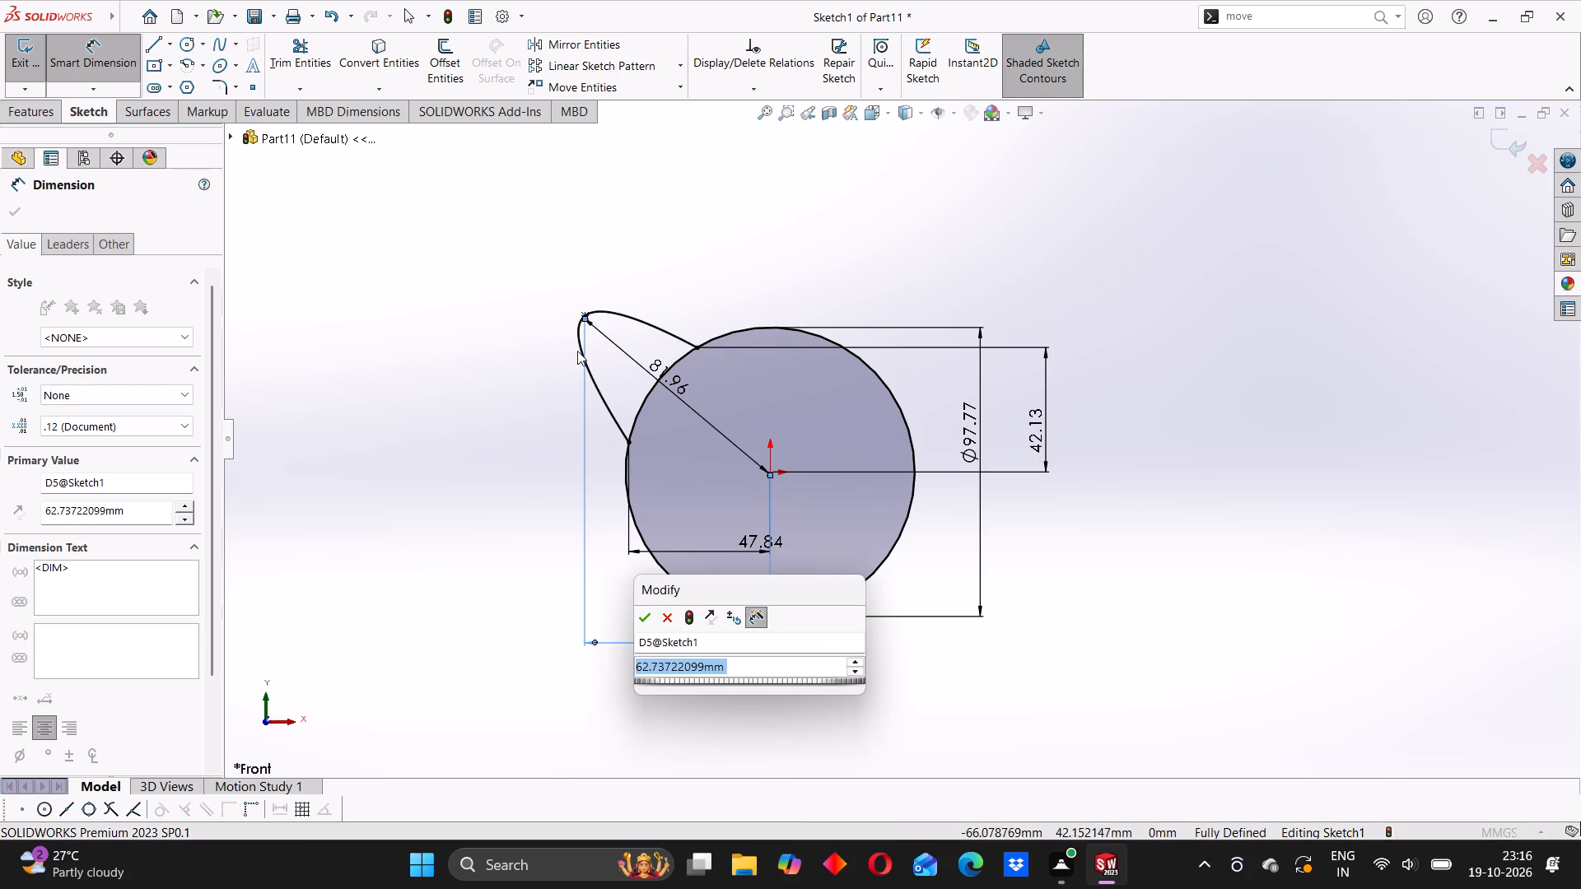
click(646, 618)
click(494, 385)
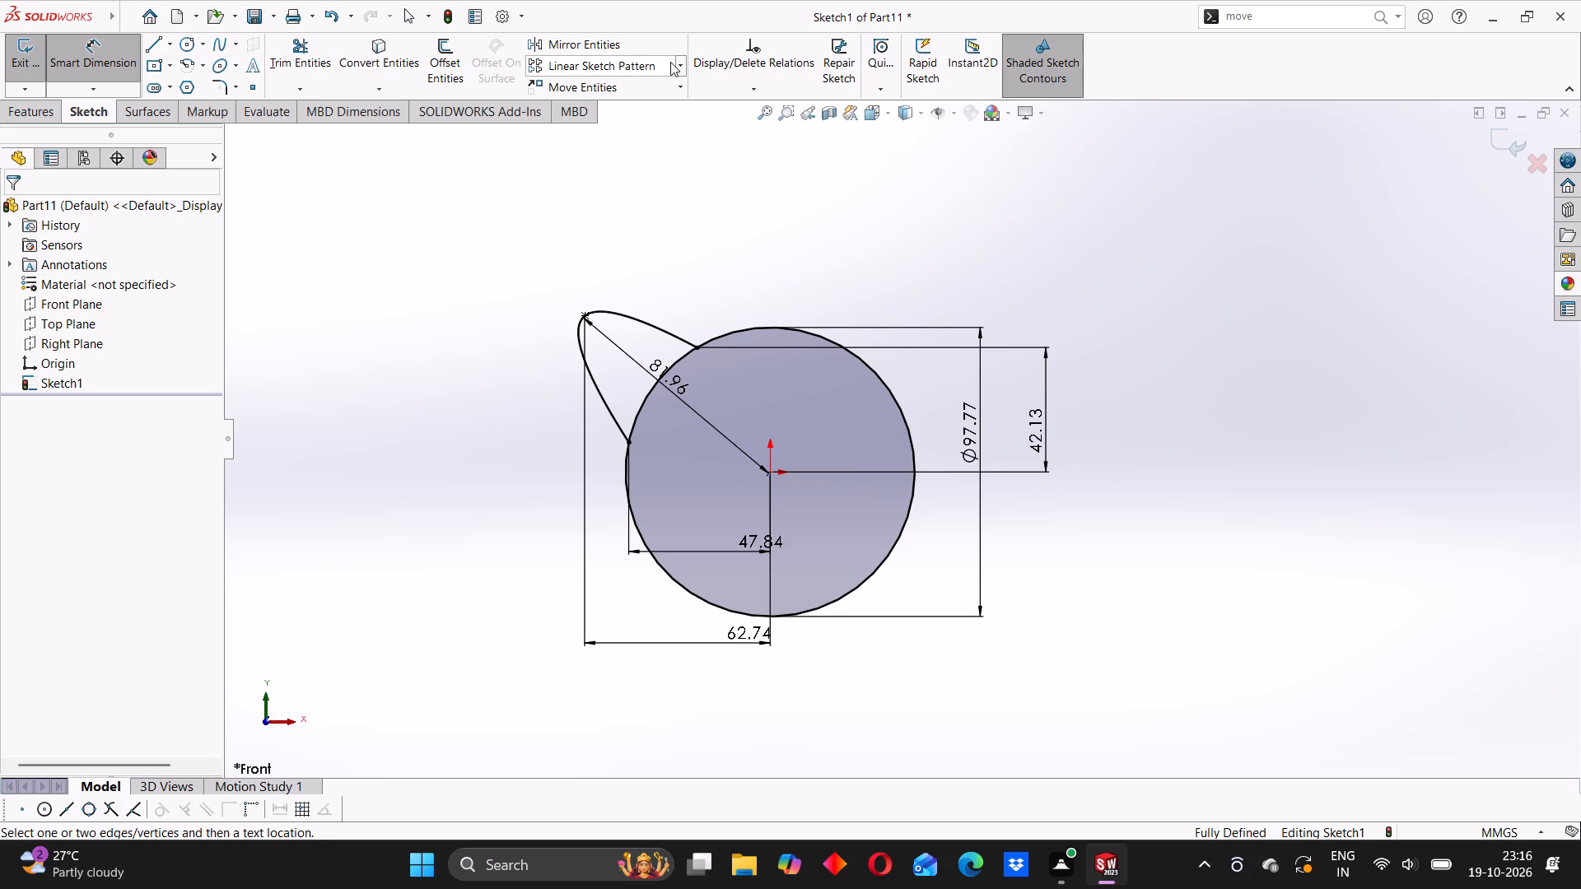
Set up a circular sketch pattern of the spline lobe about the origin with 17 equally spaced instances over 360°.
click(670, 61)
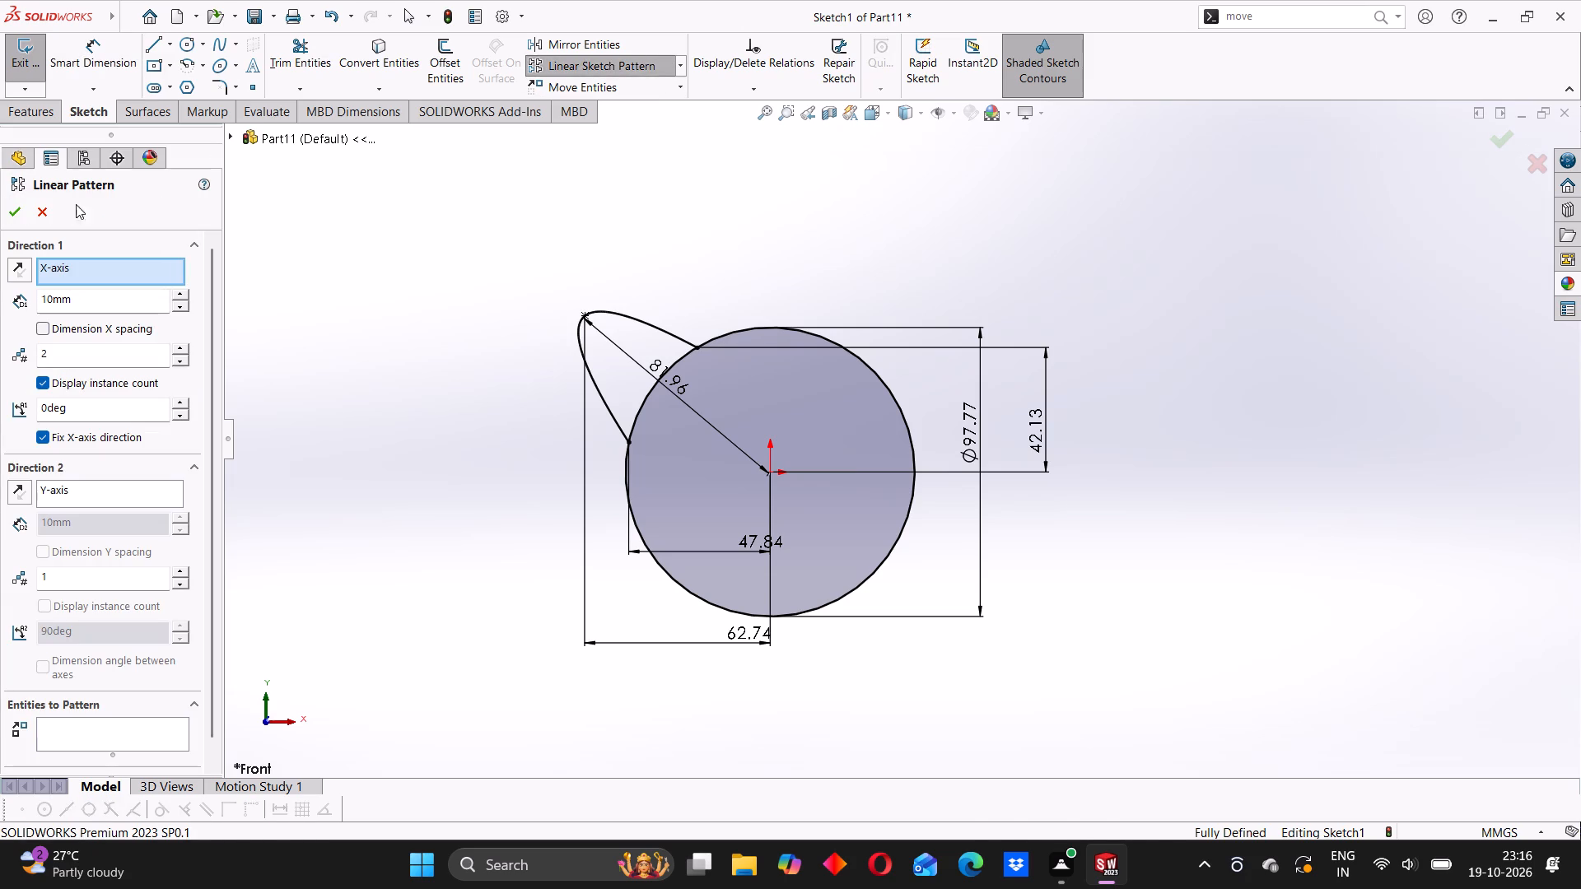
click(52, 207)
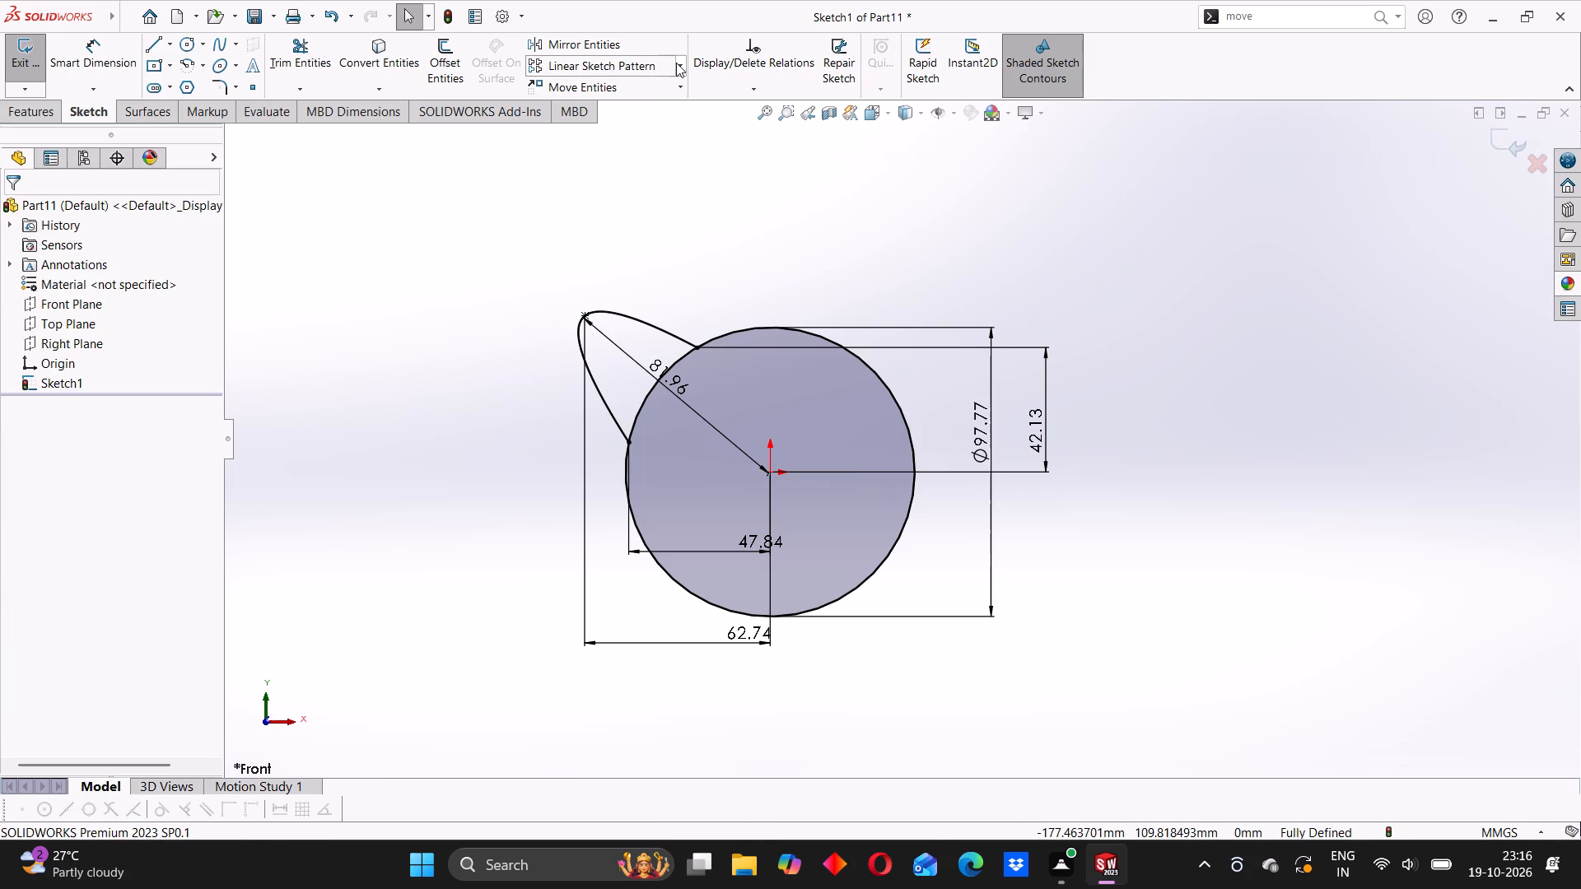
click(679, 63)
click(623, 107)
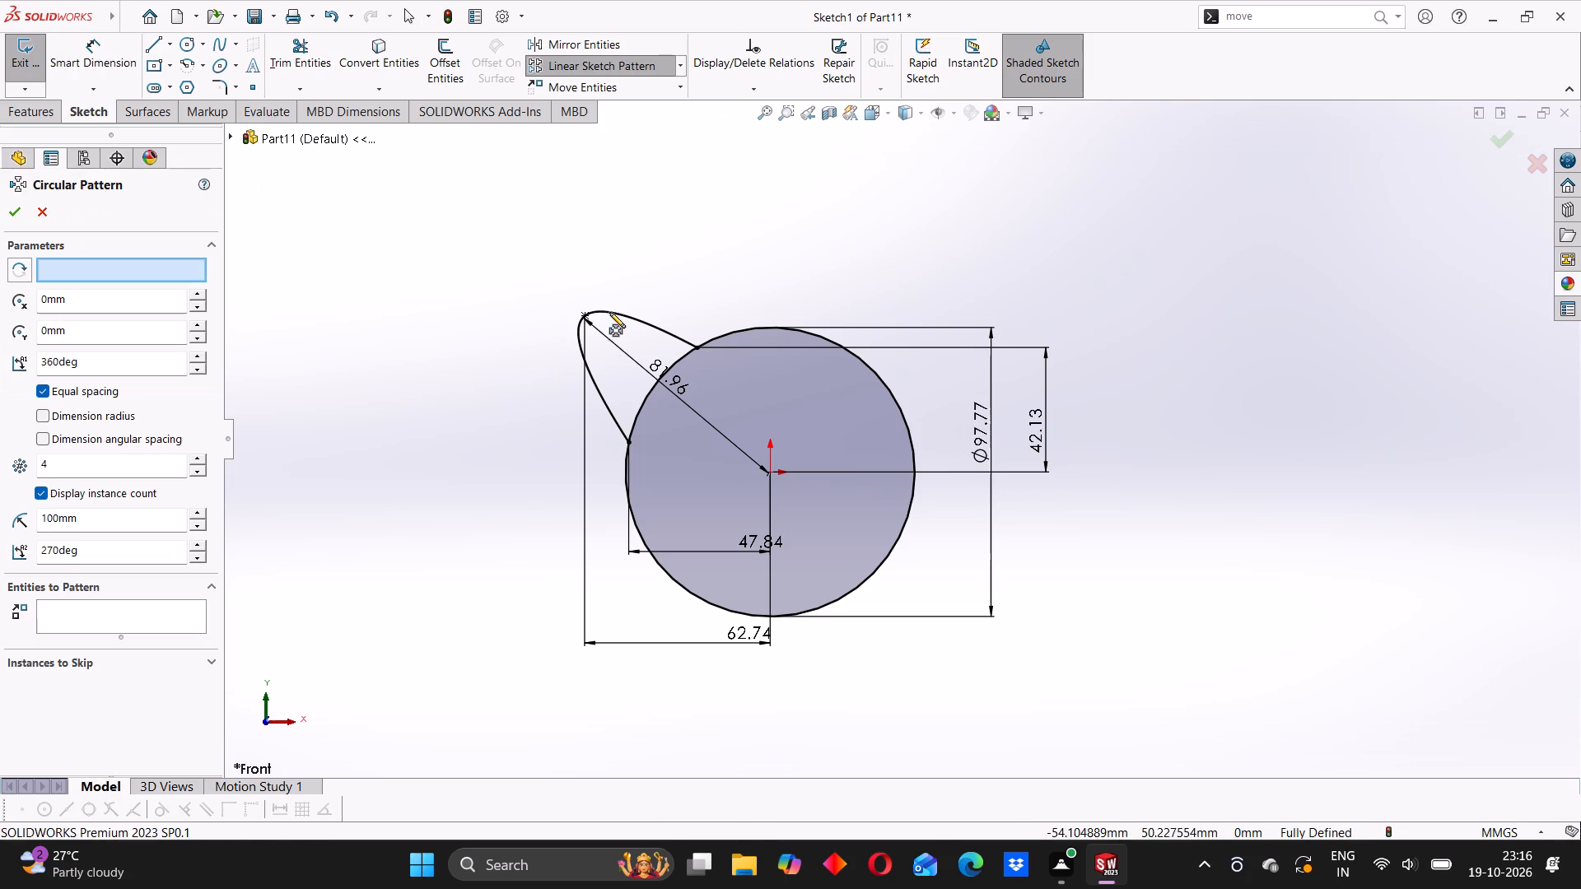
click(609, 314)
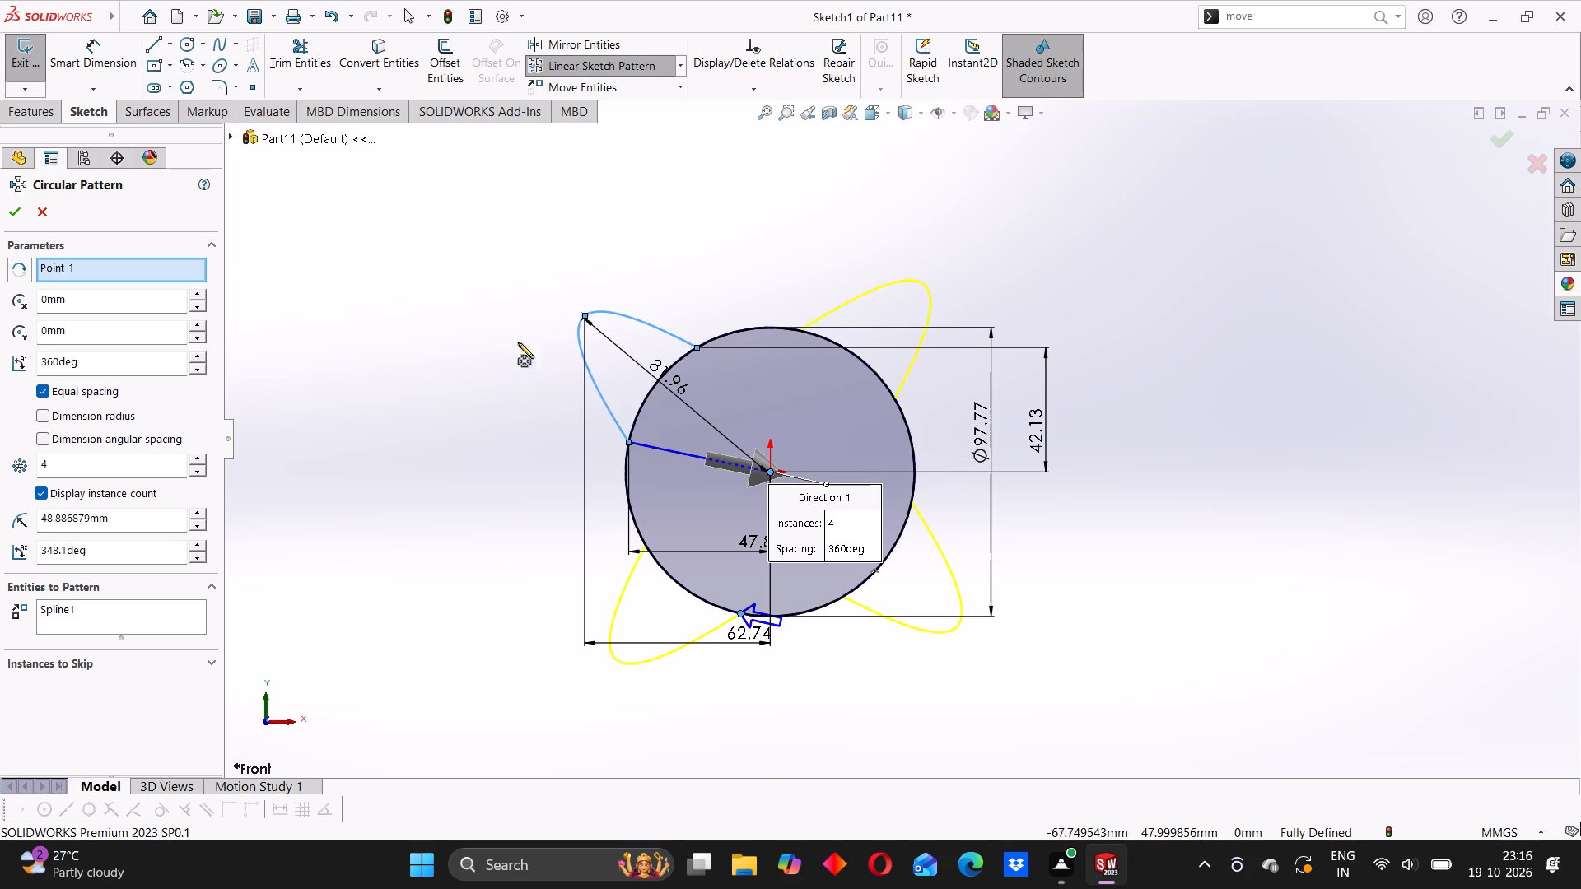
click(202, 456)
click(202, 456)
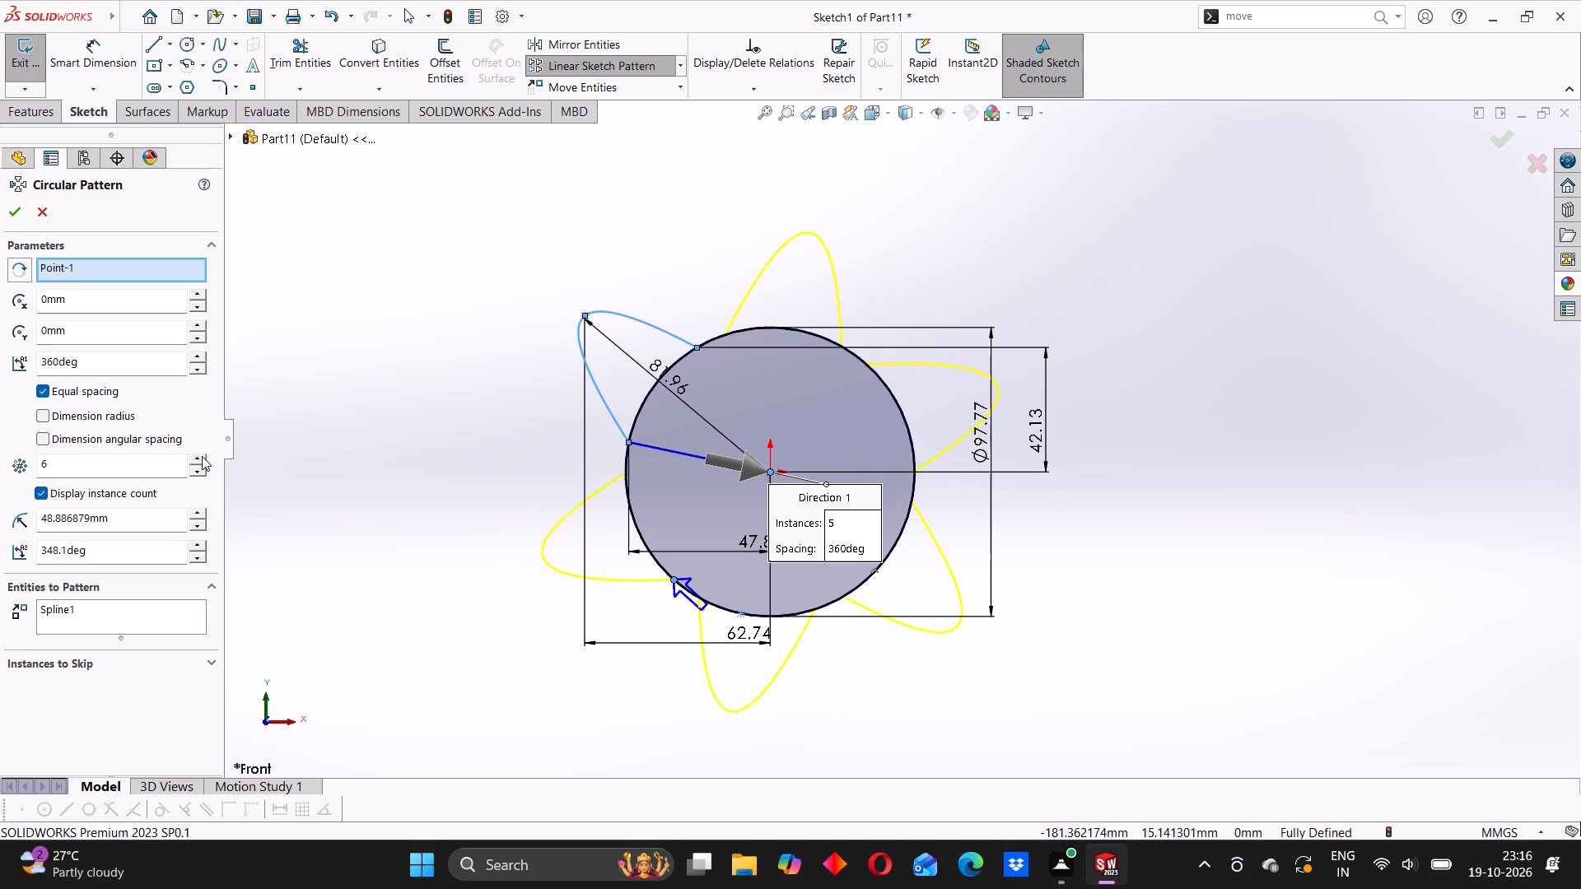
click(202, 456)
click(202, 456)
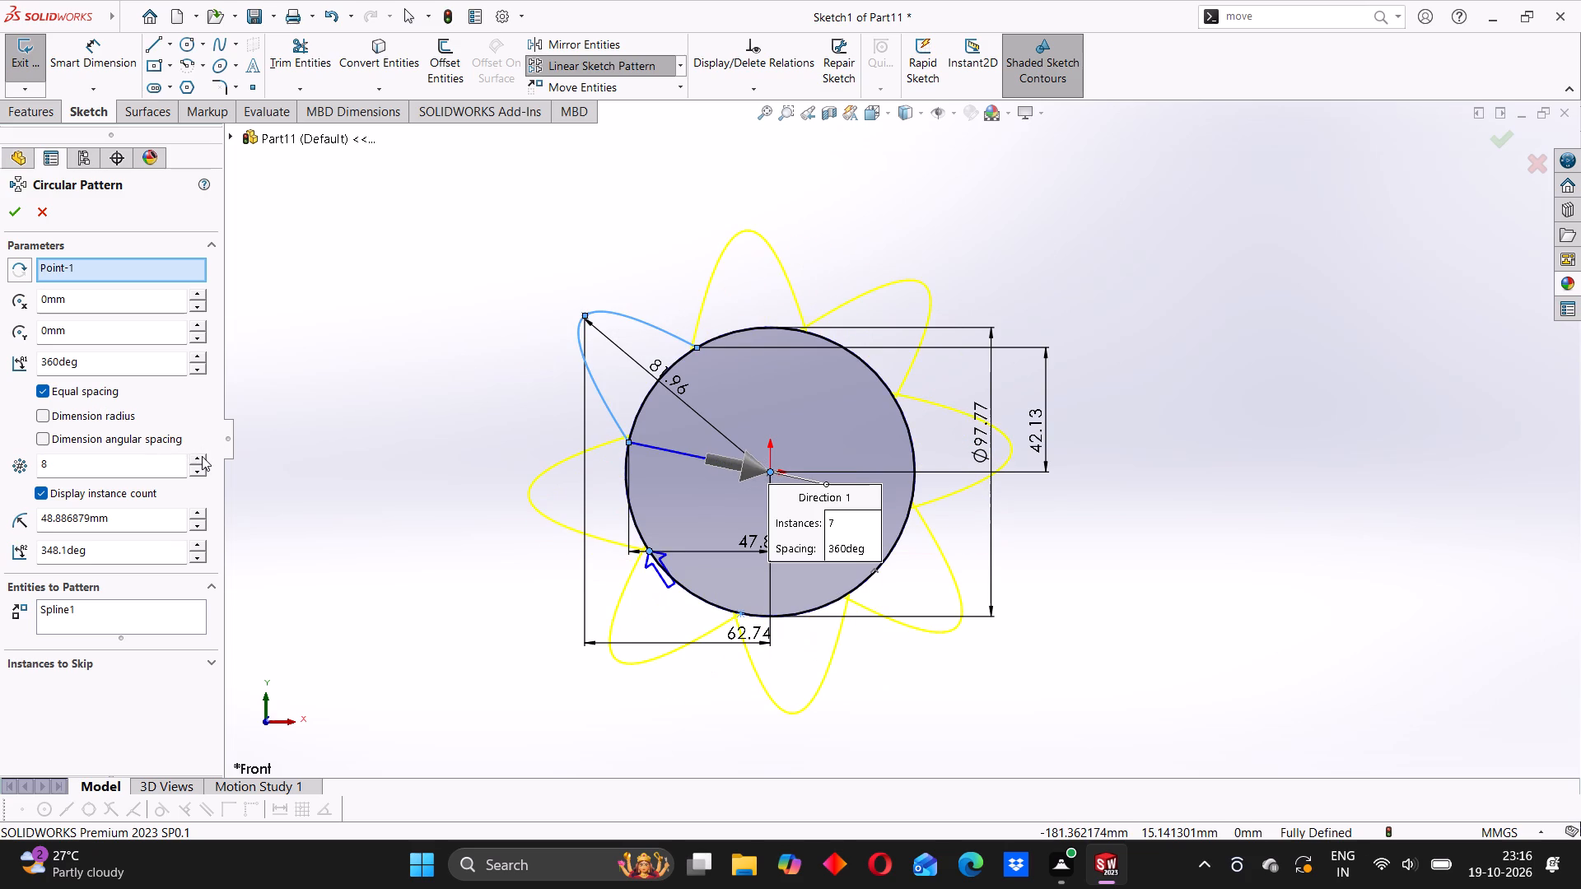
click(202, 456)
click(202, 456)
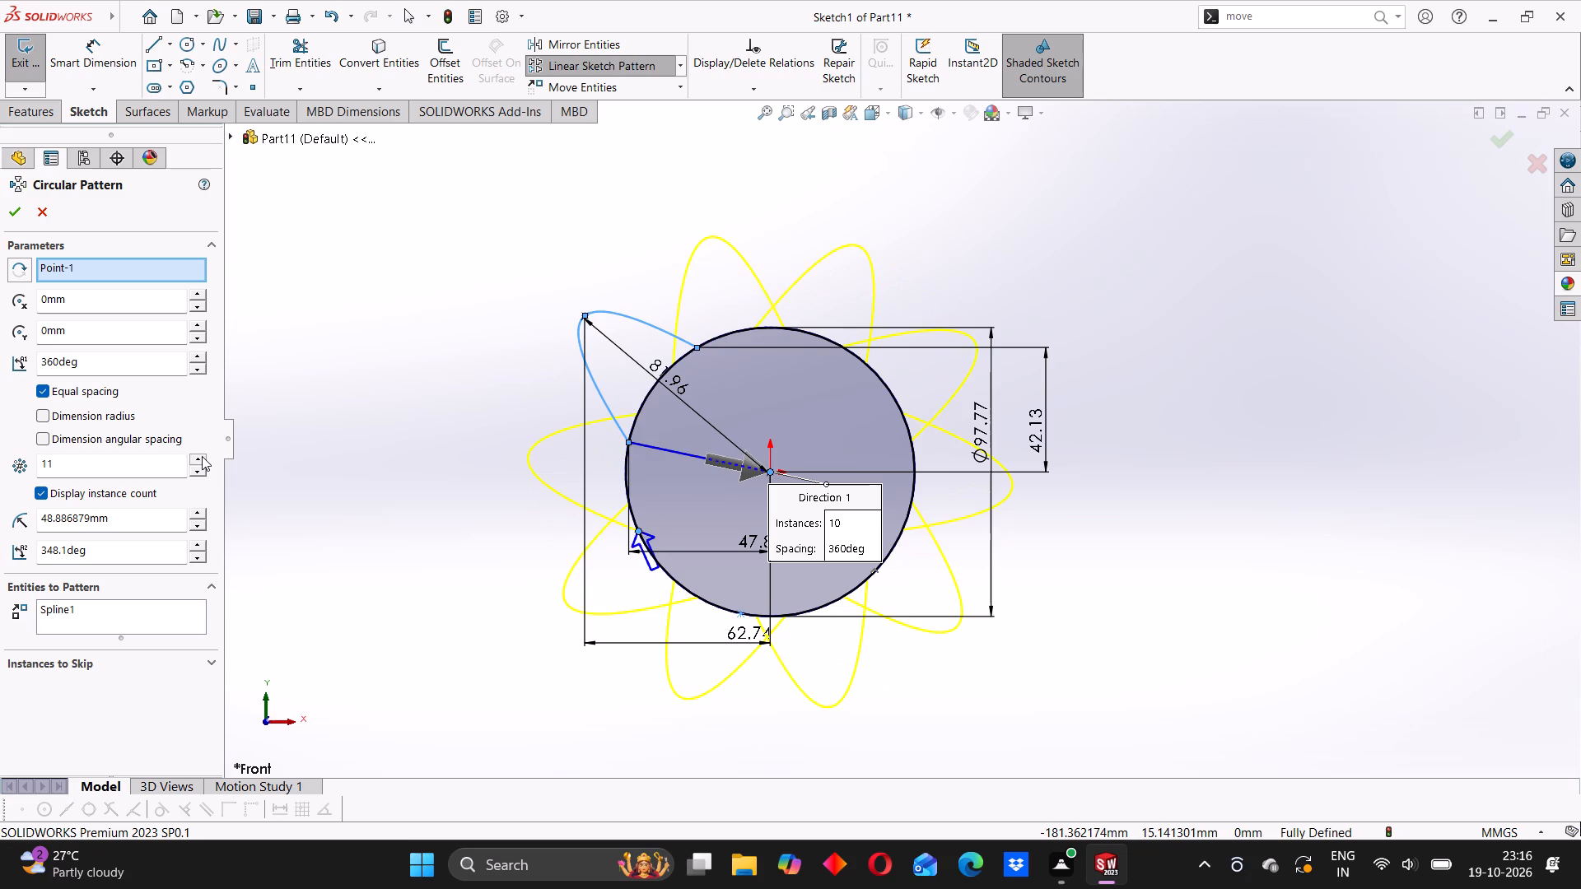
click(202, 456)
click(202, 456)
click(202, 456)
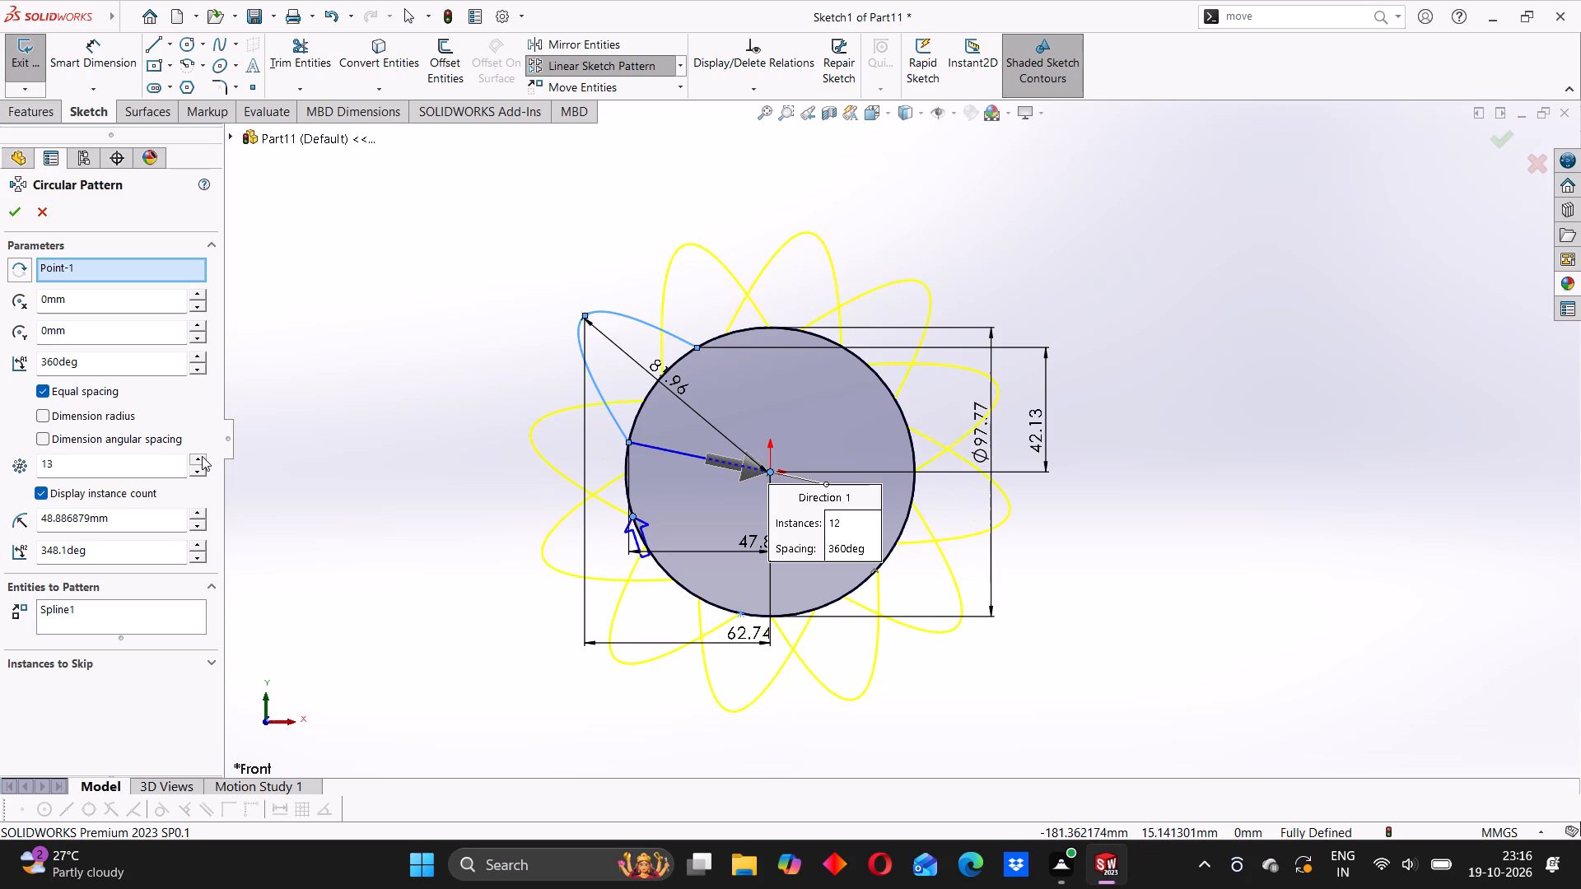
click(202, 456)
triple_click(202, 456)
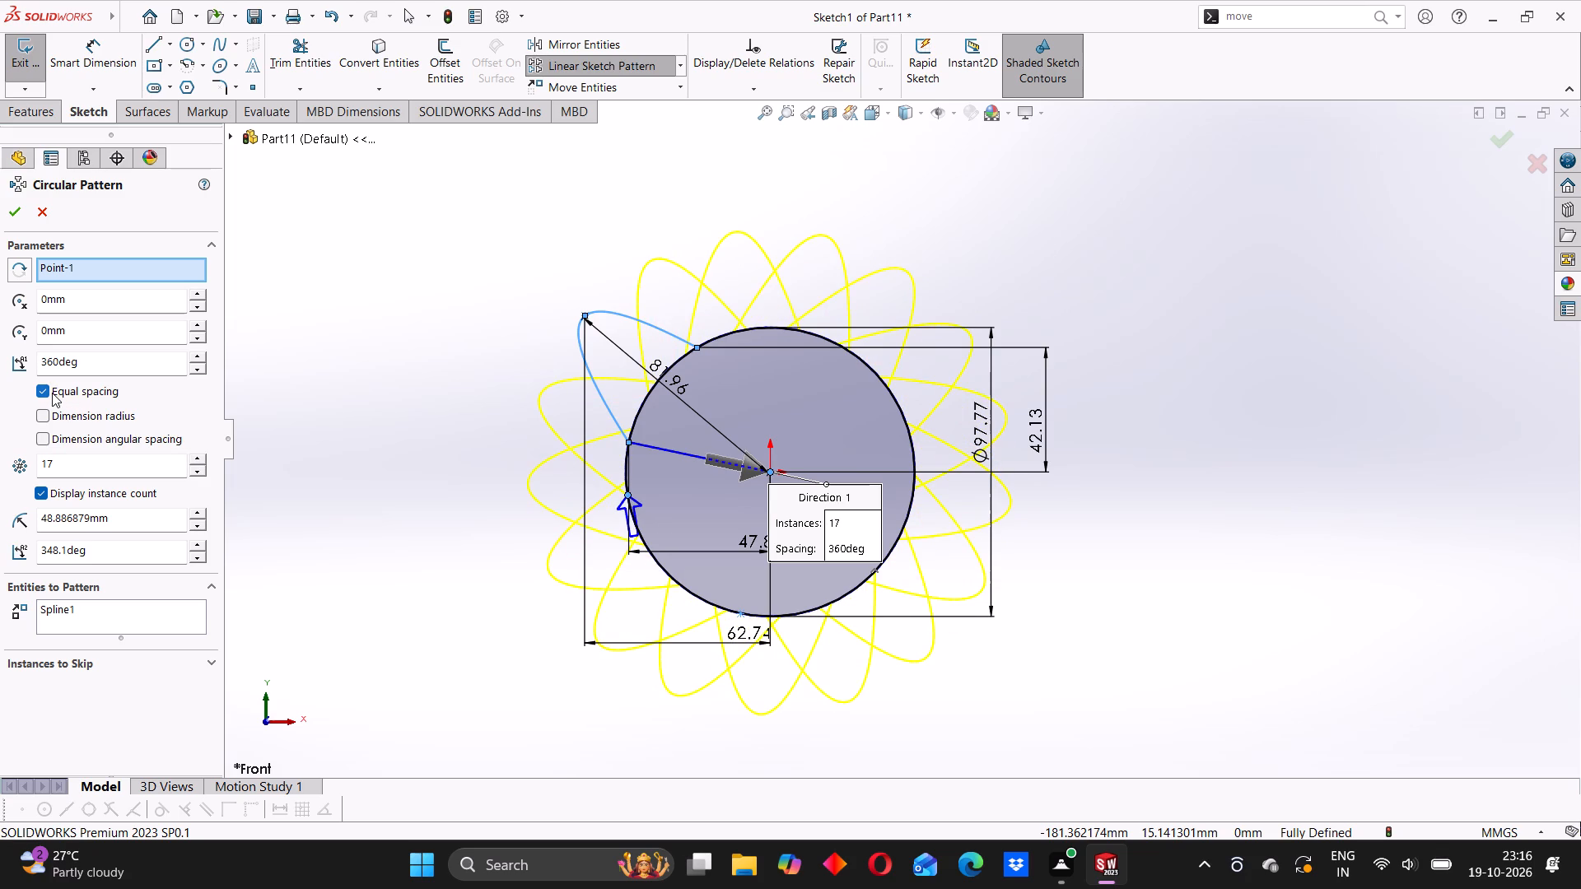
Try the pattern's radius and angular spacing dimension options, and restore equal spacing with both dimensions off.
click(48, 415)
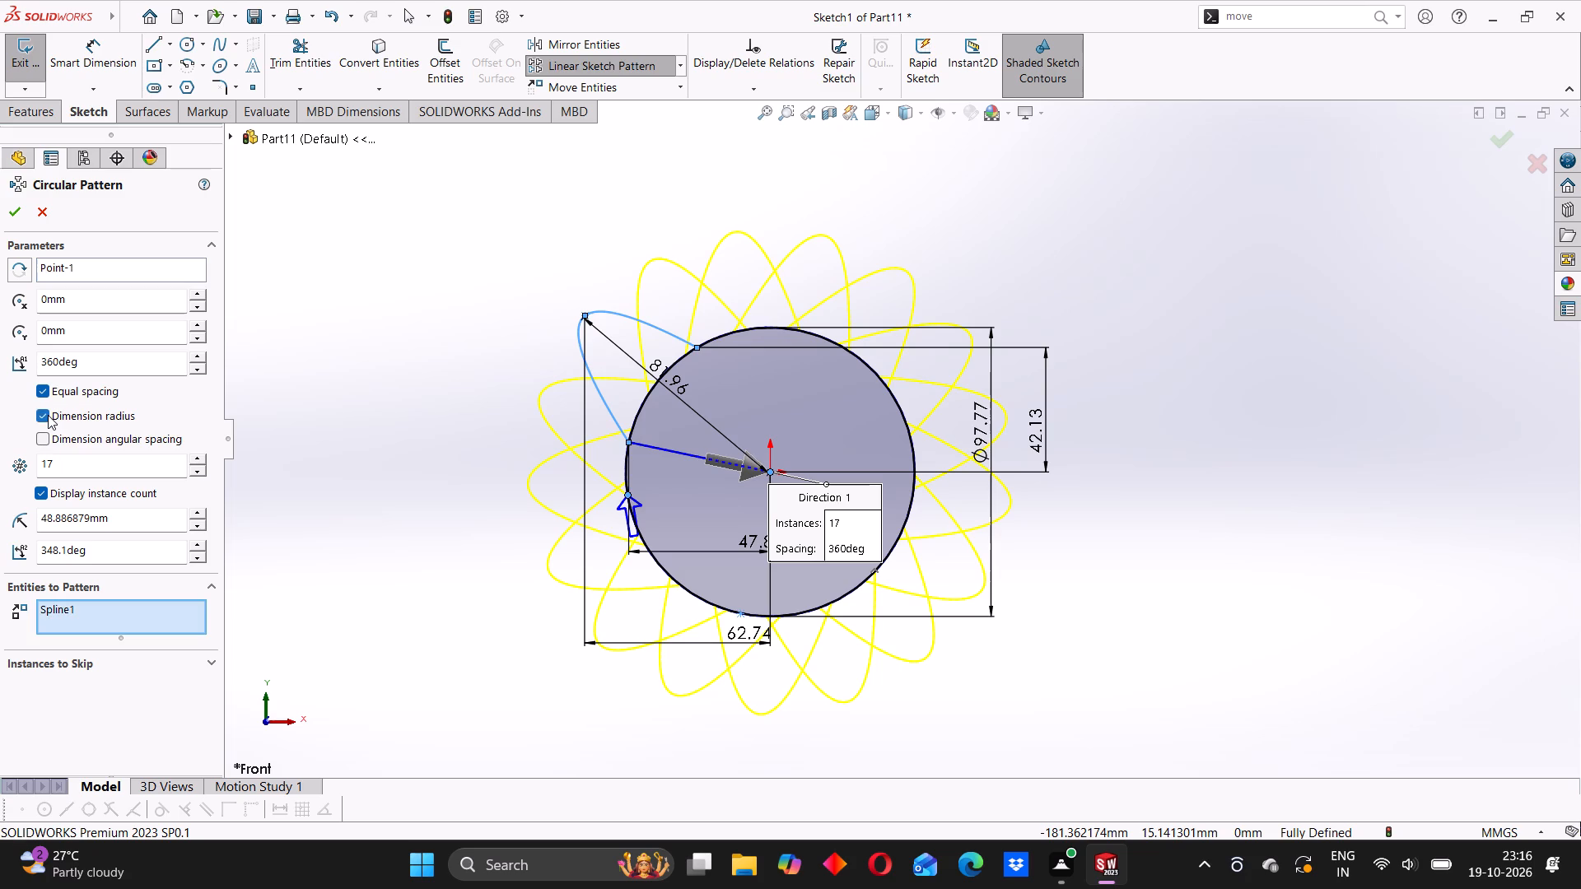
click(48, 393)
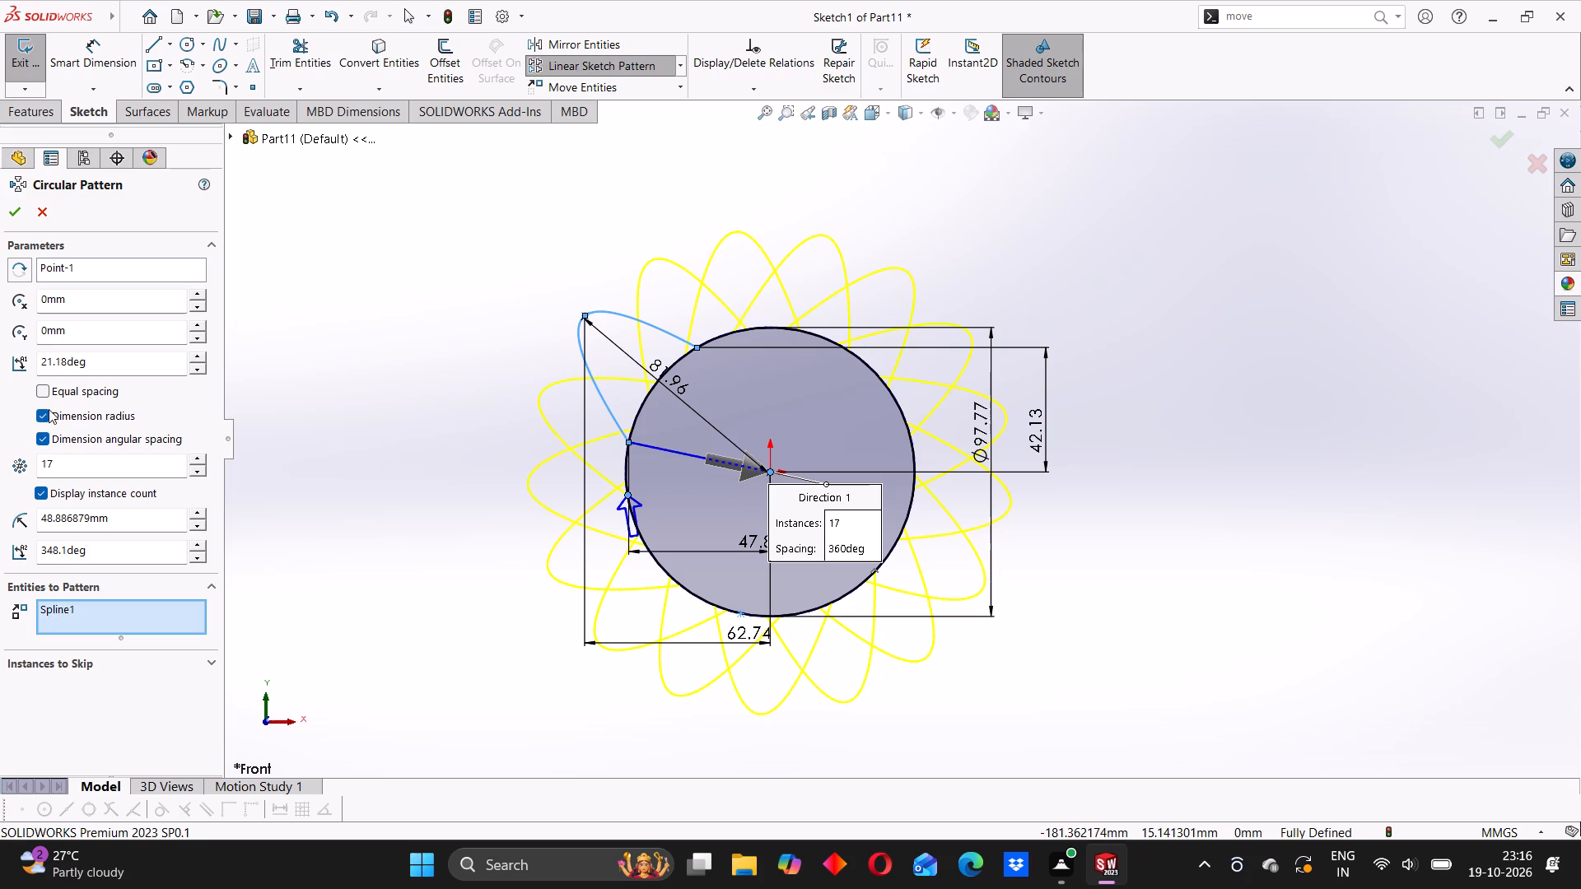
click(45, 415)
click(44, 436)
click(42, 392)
Reduce the circular pattern to 8 instances and apply it.
triple_click(197, 472)
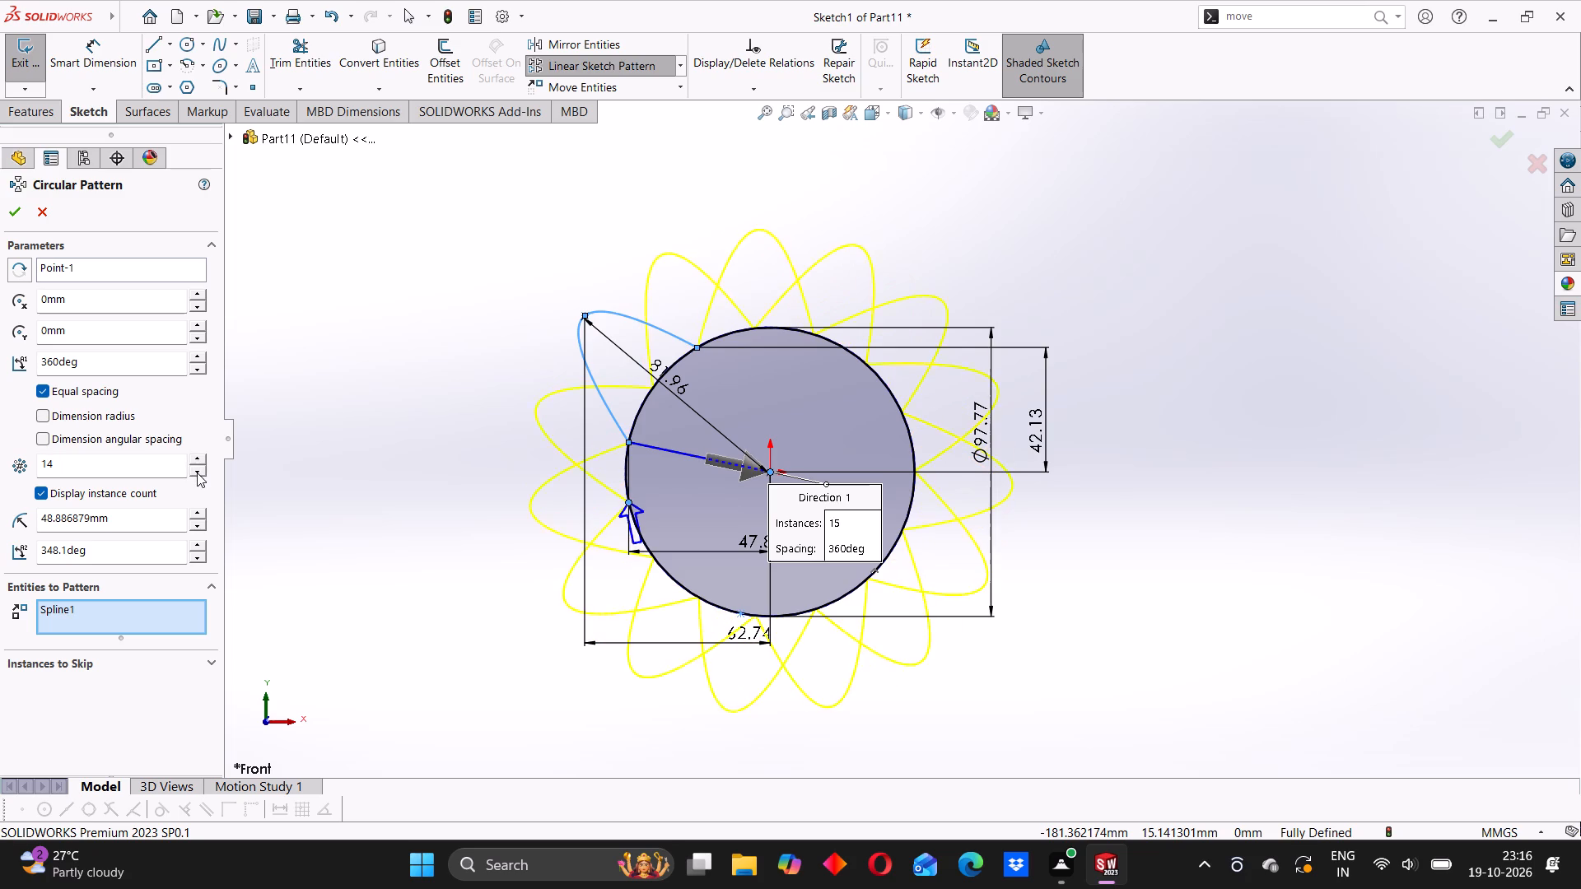
double_click(197, 472)
click(197, 472)
click(197, 472)
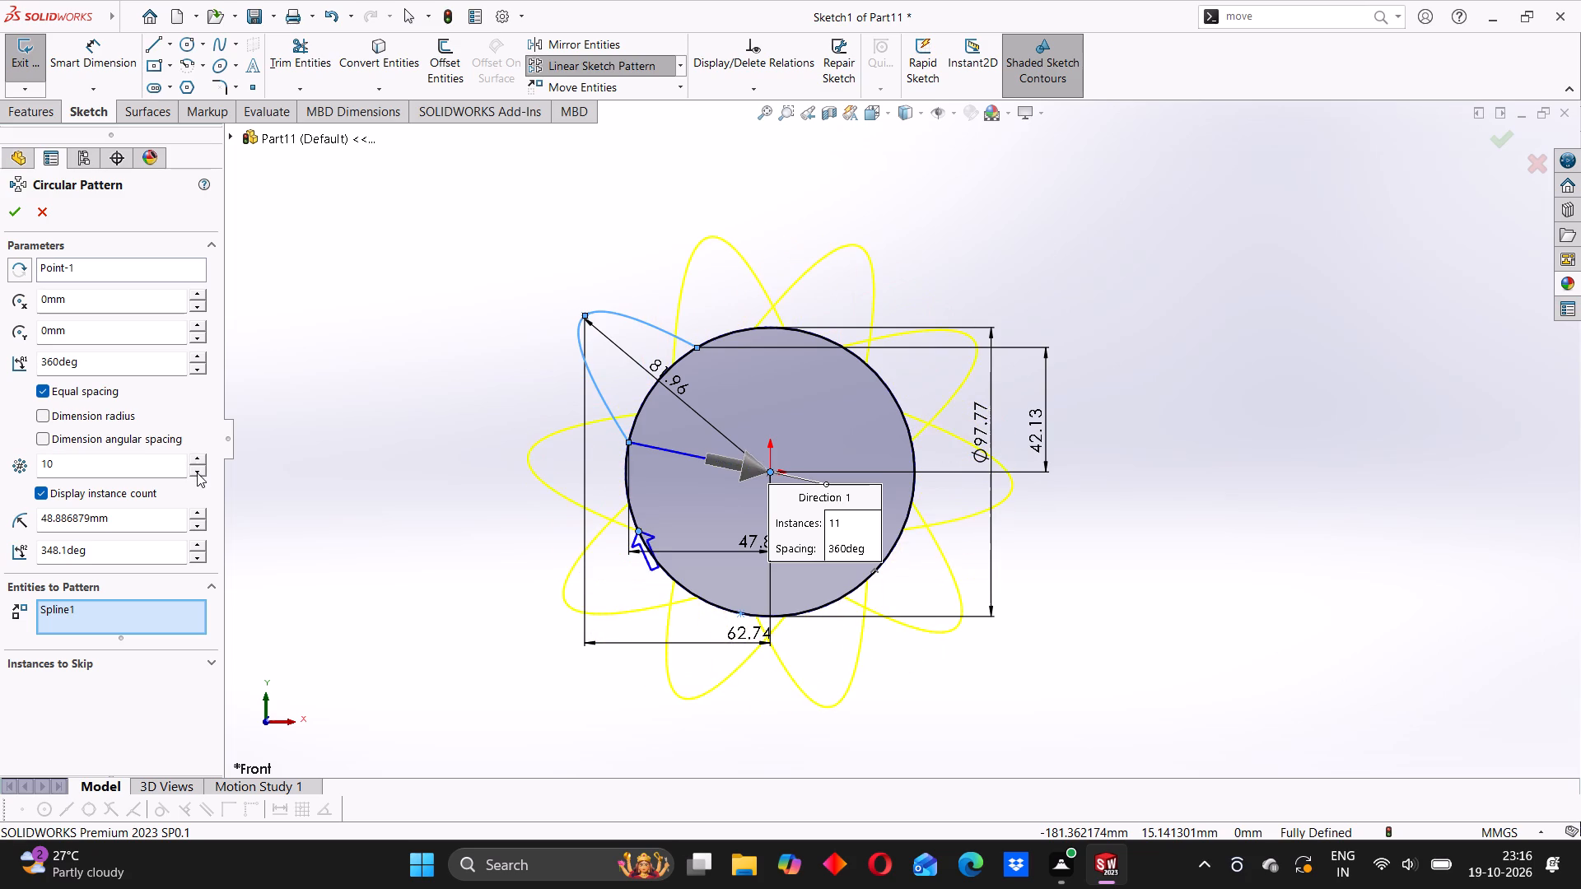
click(197, 472)
click(198, 472)
click(198, 472)
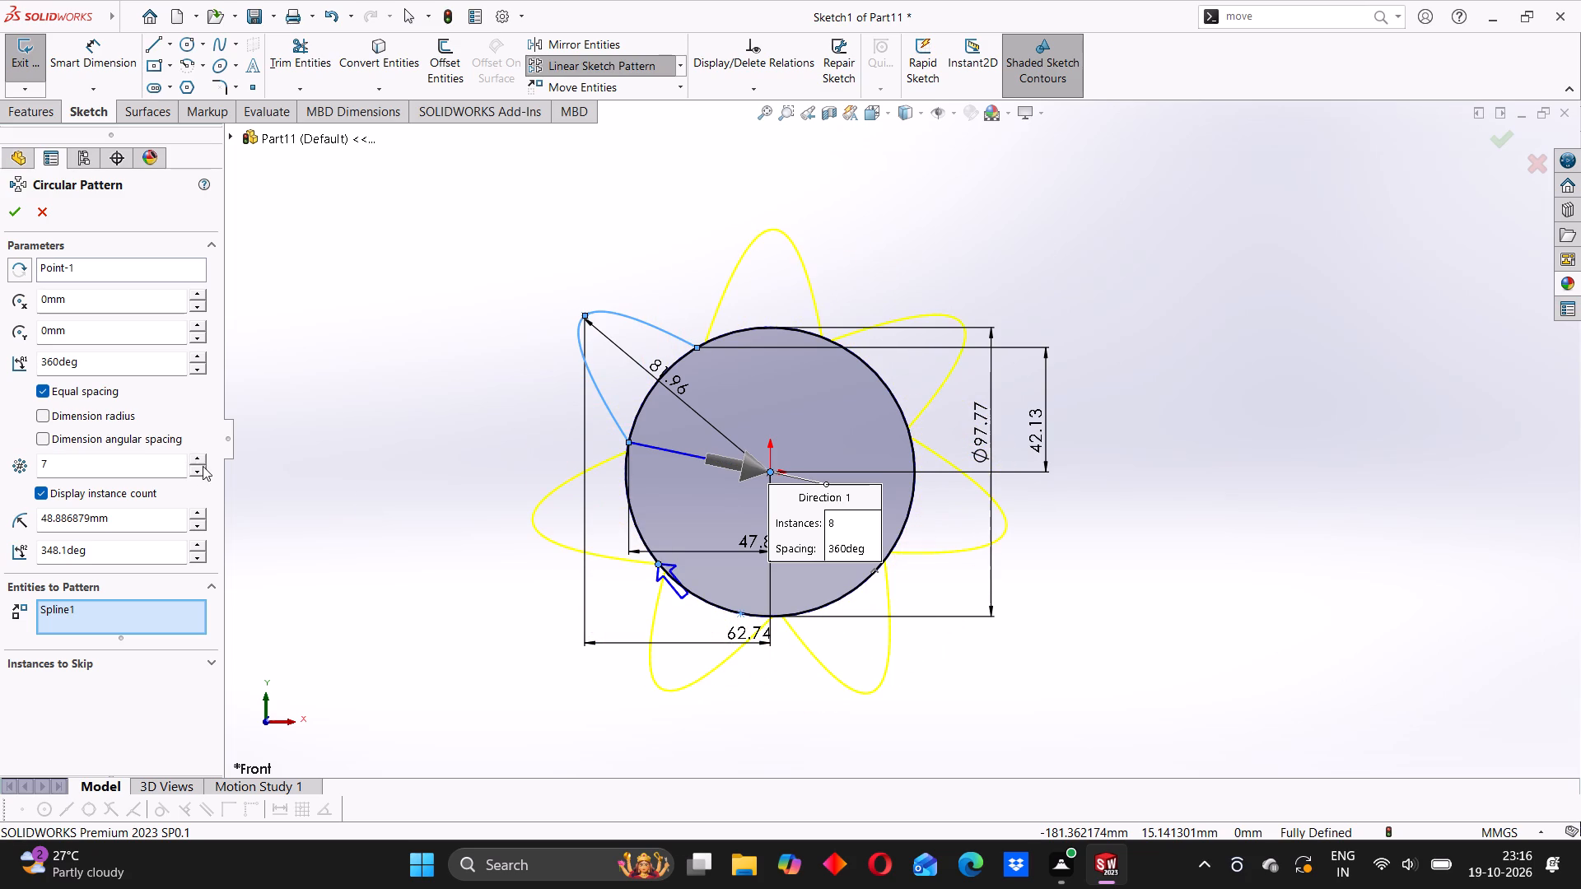
click(201, 454)
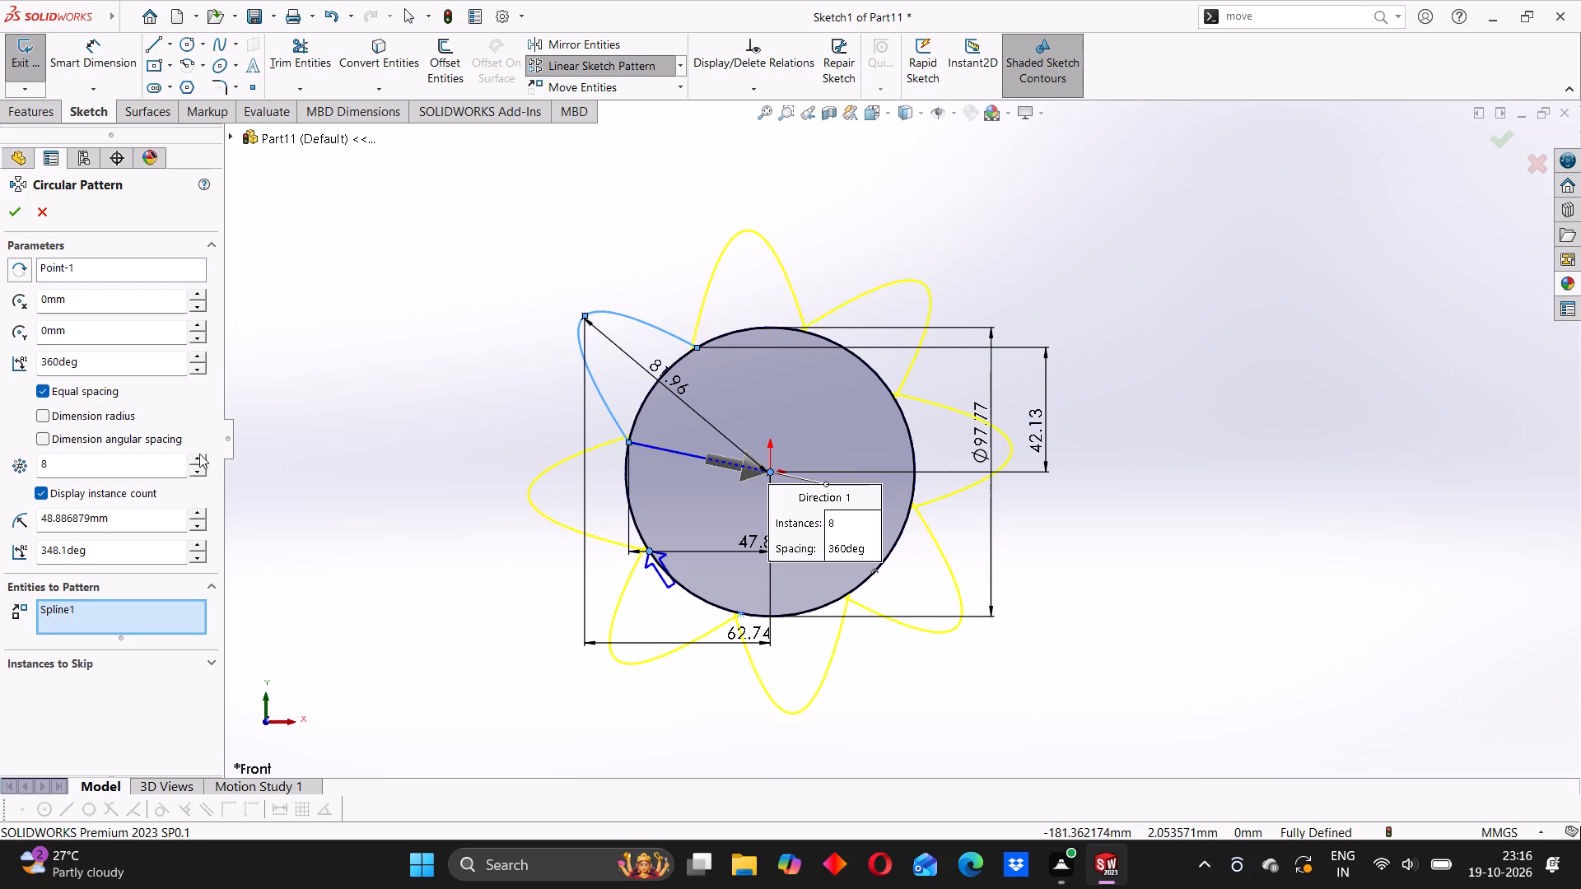
click(21, 212)
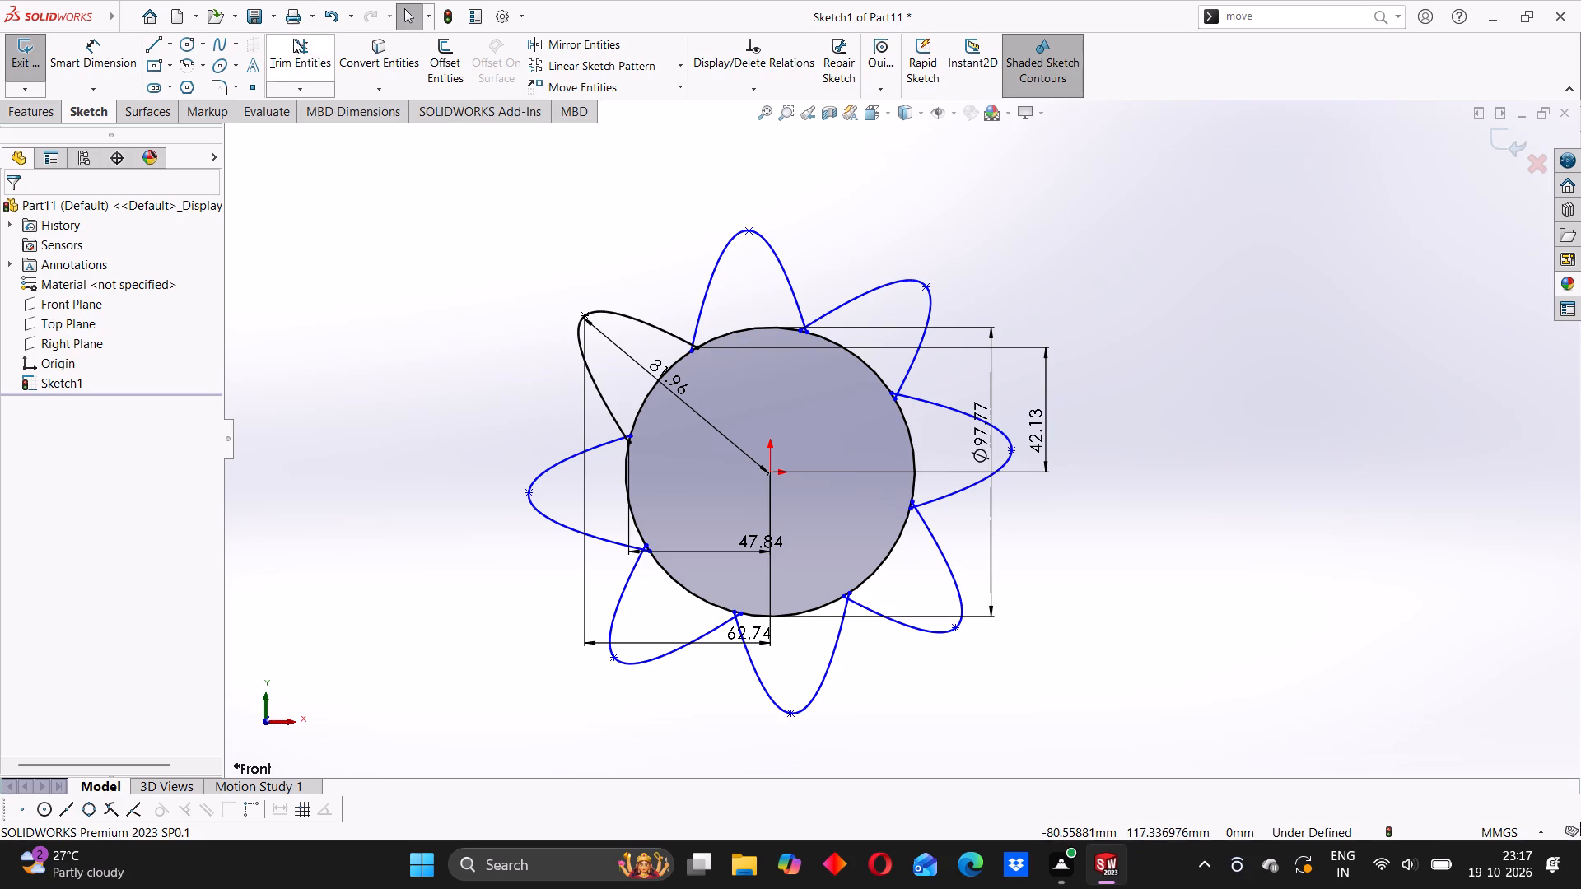
Trim away the remaining circle arcs inside and between the eight lobes, using Trim to closest.
click(310, 67)
click(646, 403)
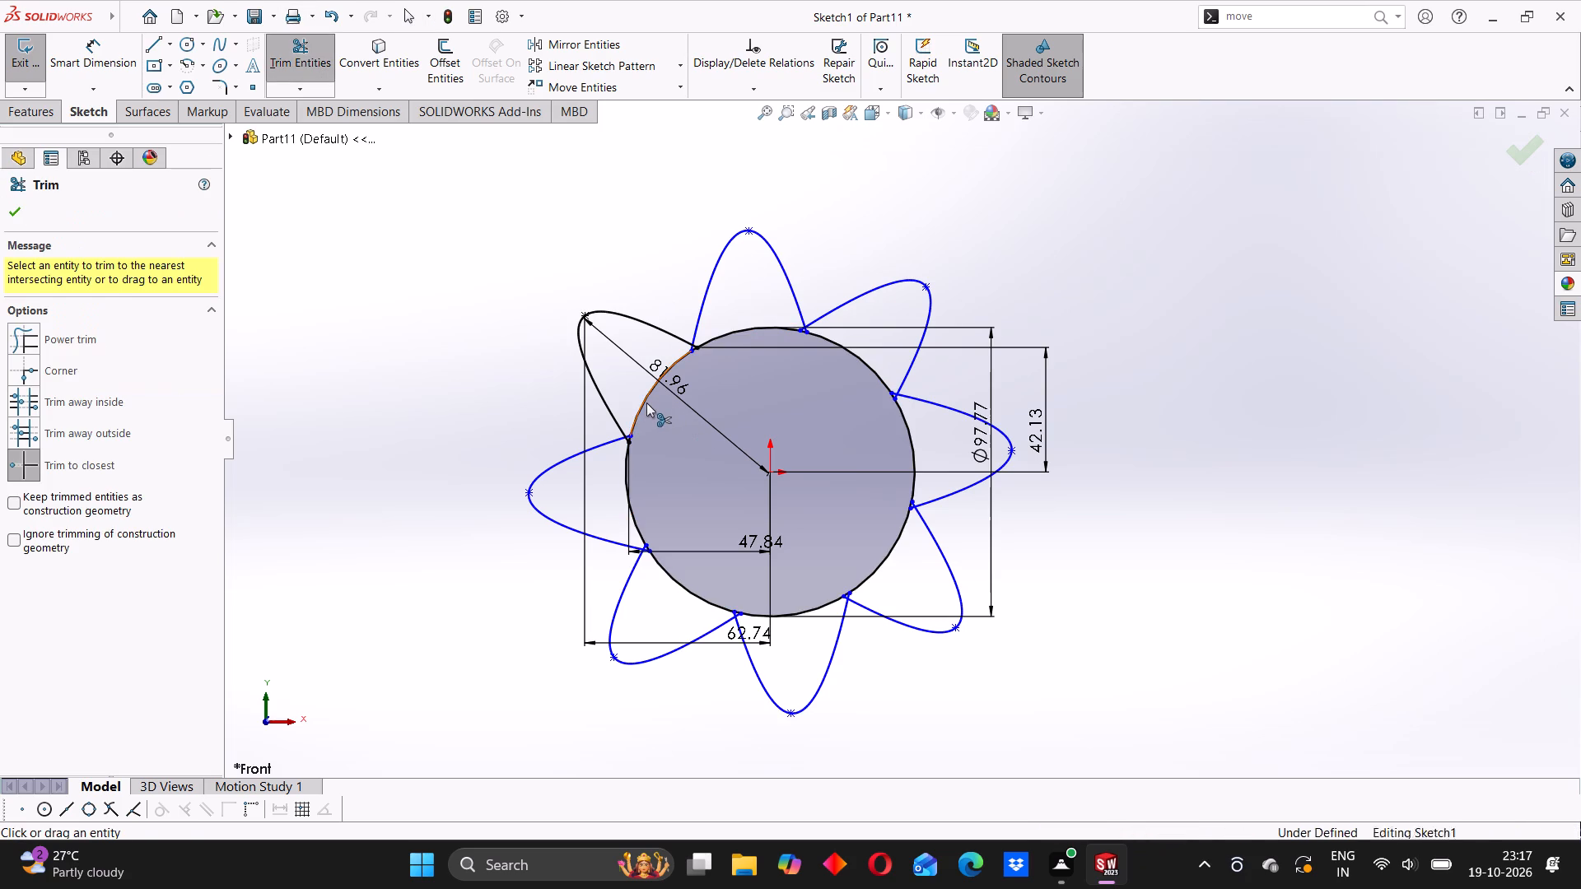
click(632, 454)
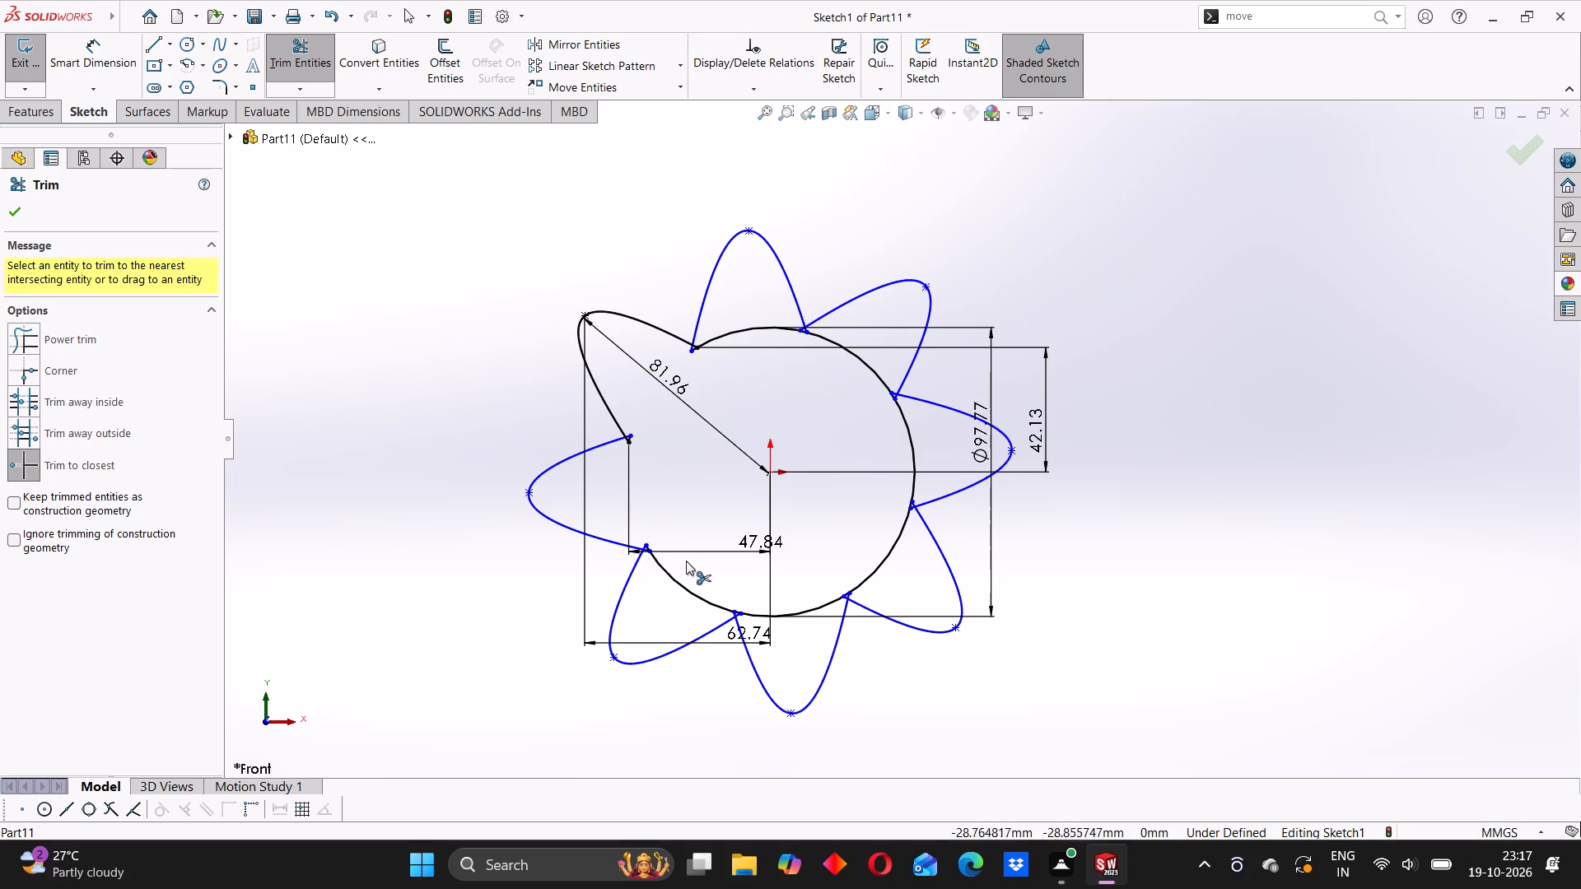
click(671, 574)
click(779, 617)
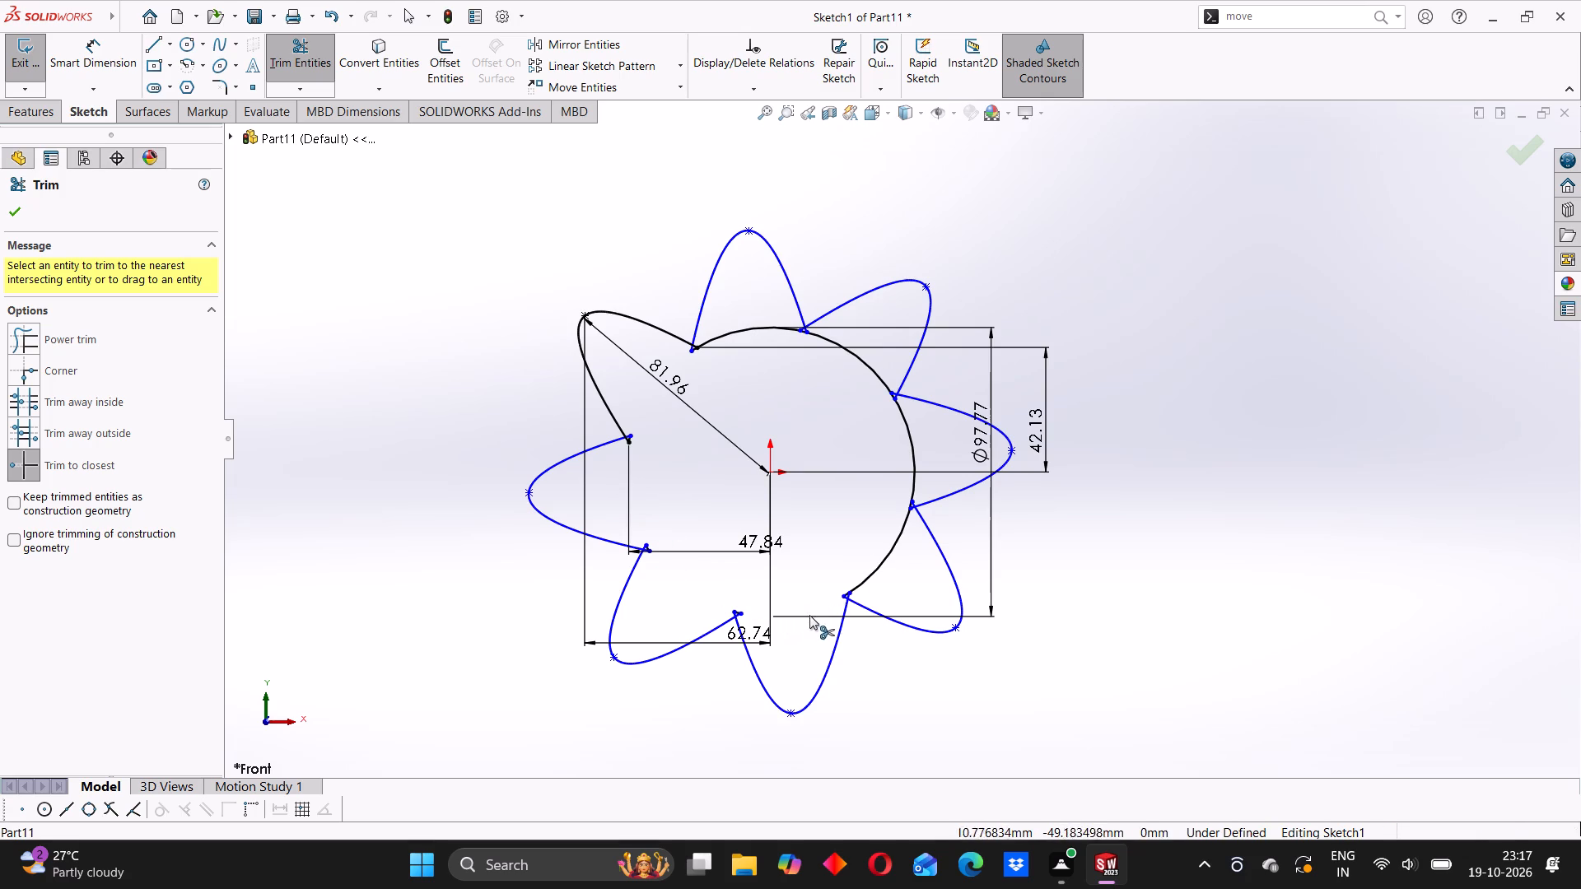
click(874, 567)
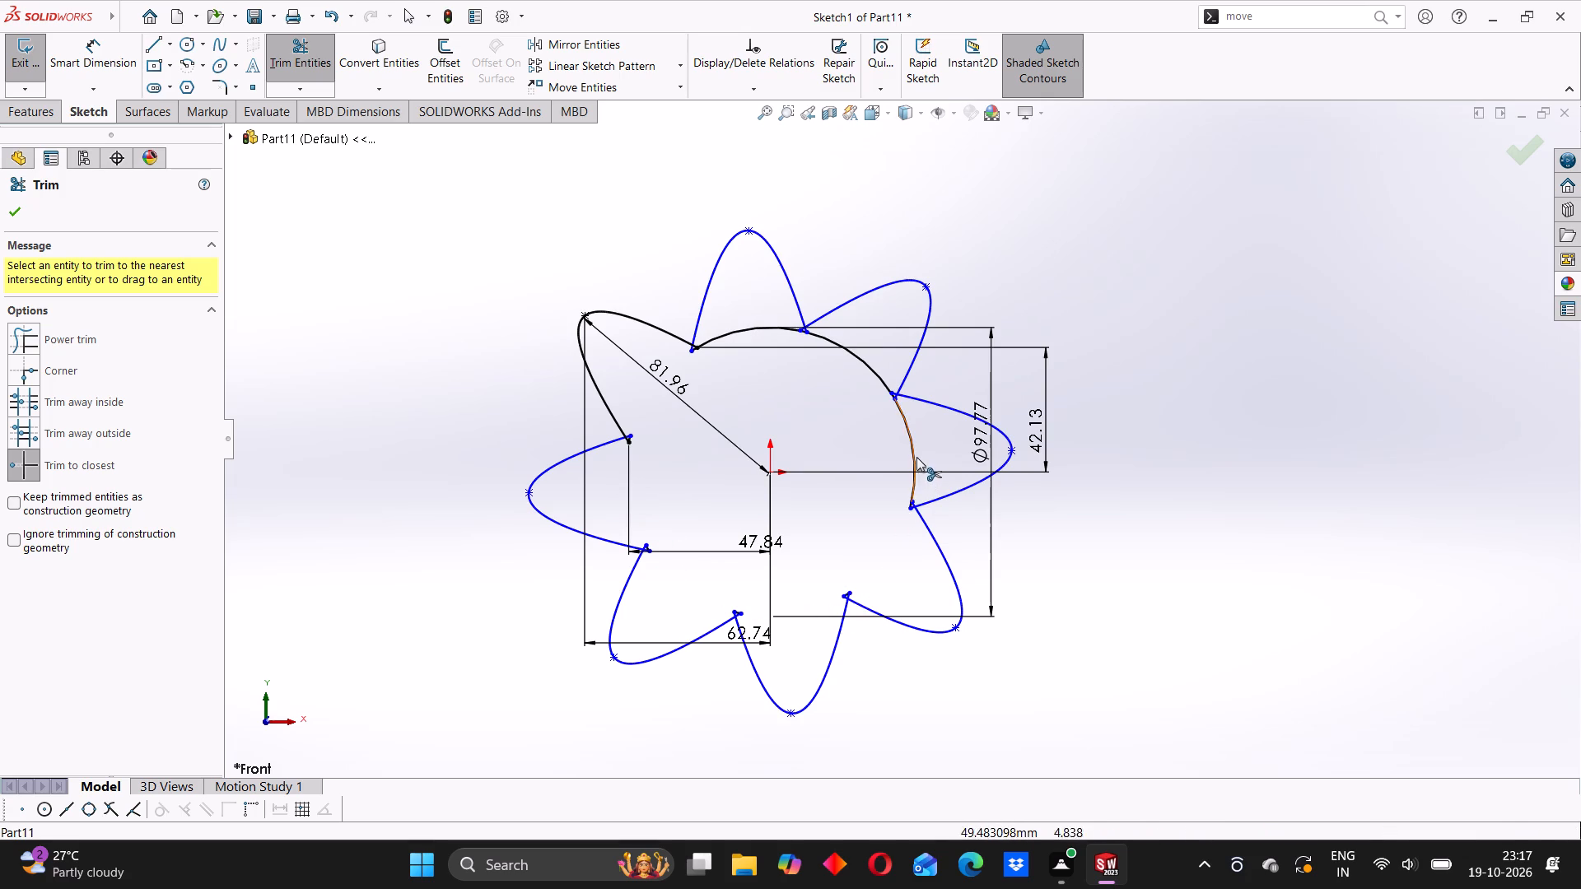
click(916, 457)
click(878, 366)
click(865, 364)
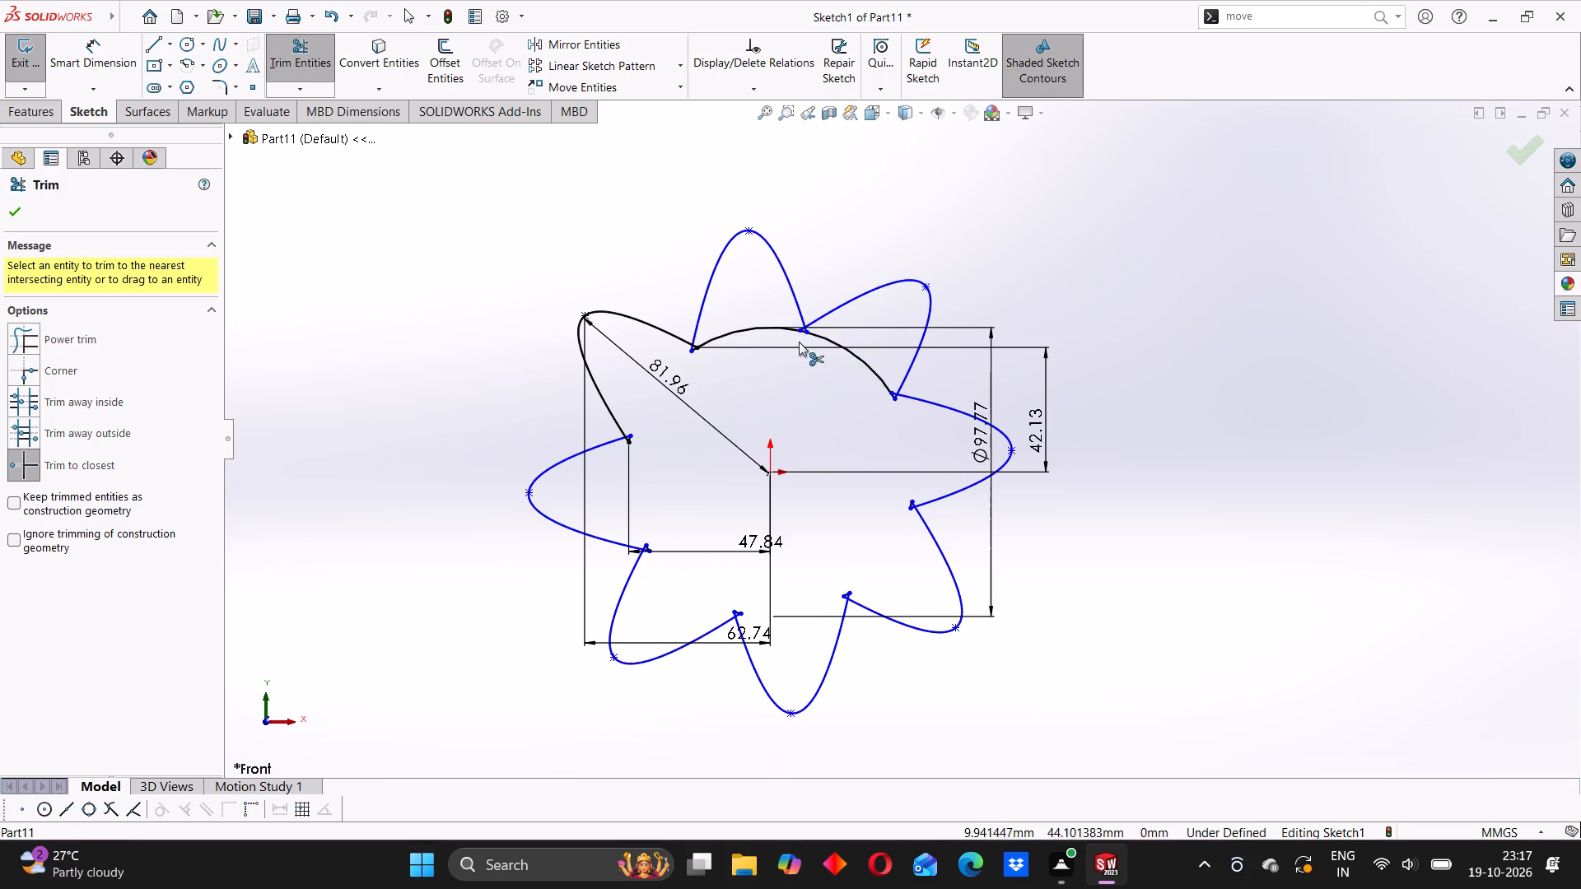
click(759, 329)
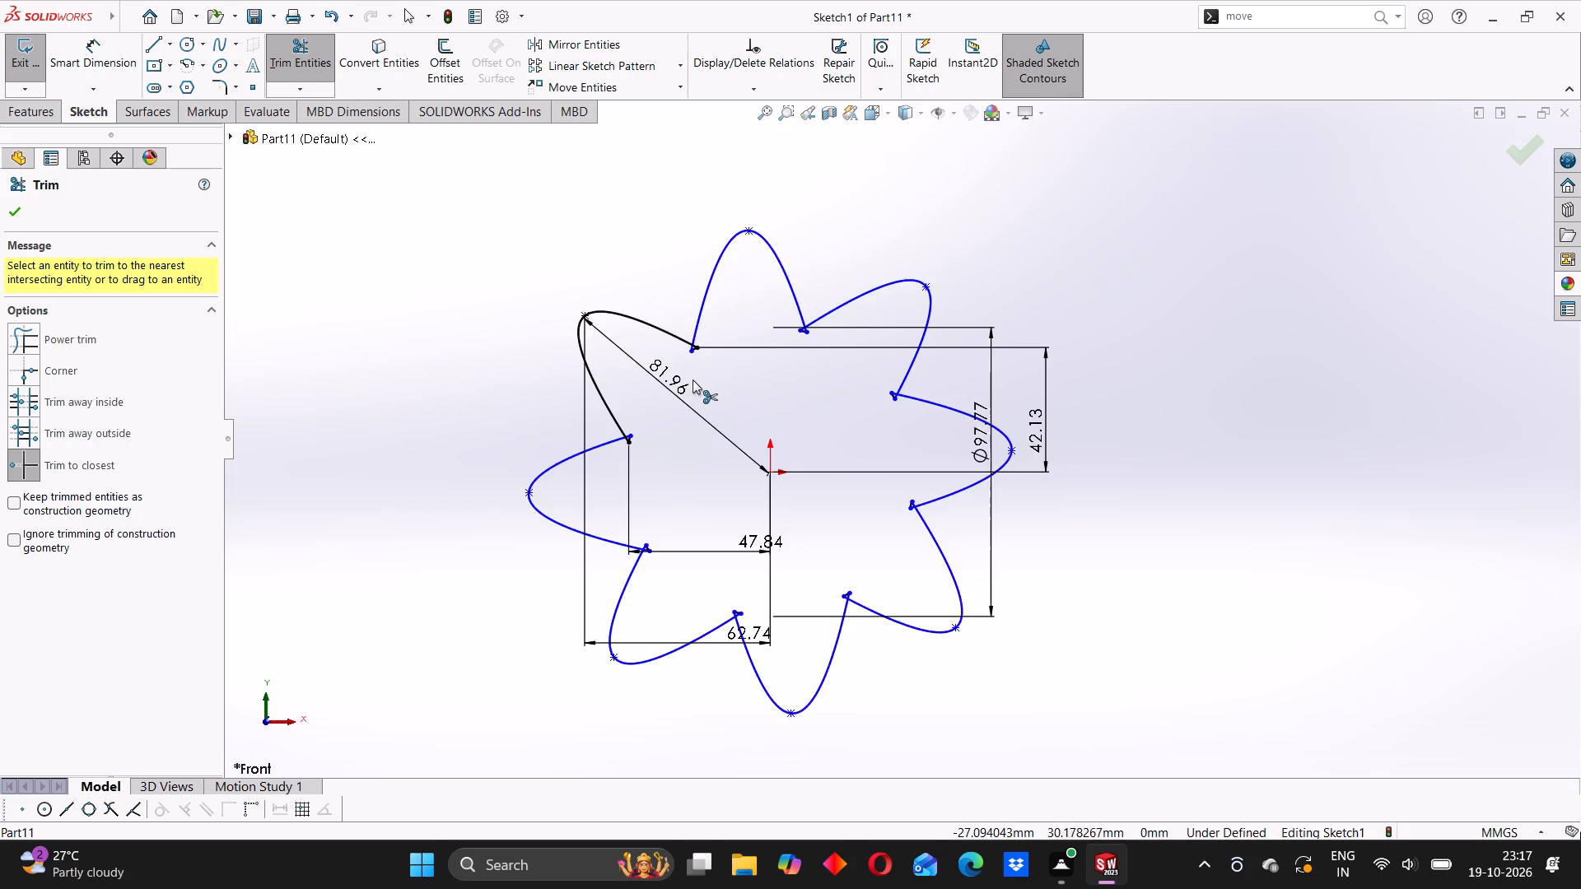
Trim the overlapping spline ends where the upper-left lobe meets the top lobe, accepting loss of the spline's relations and attached dimensions.
scroll(693, 379, down, 8)
click(777, 321)
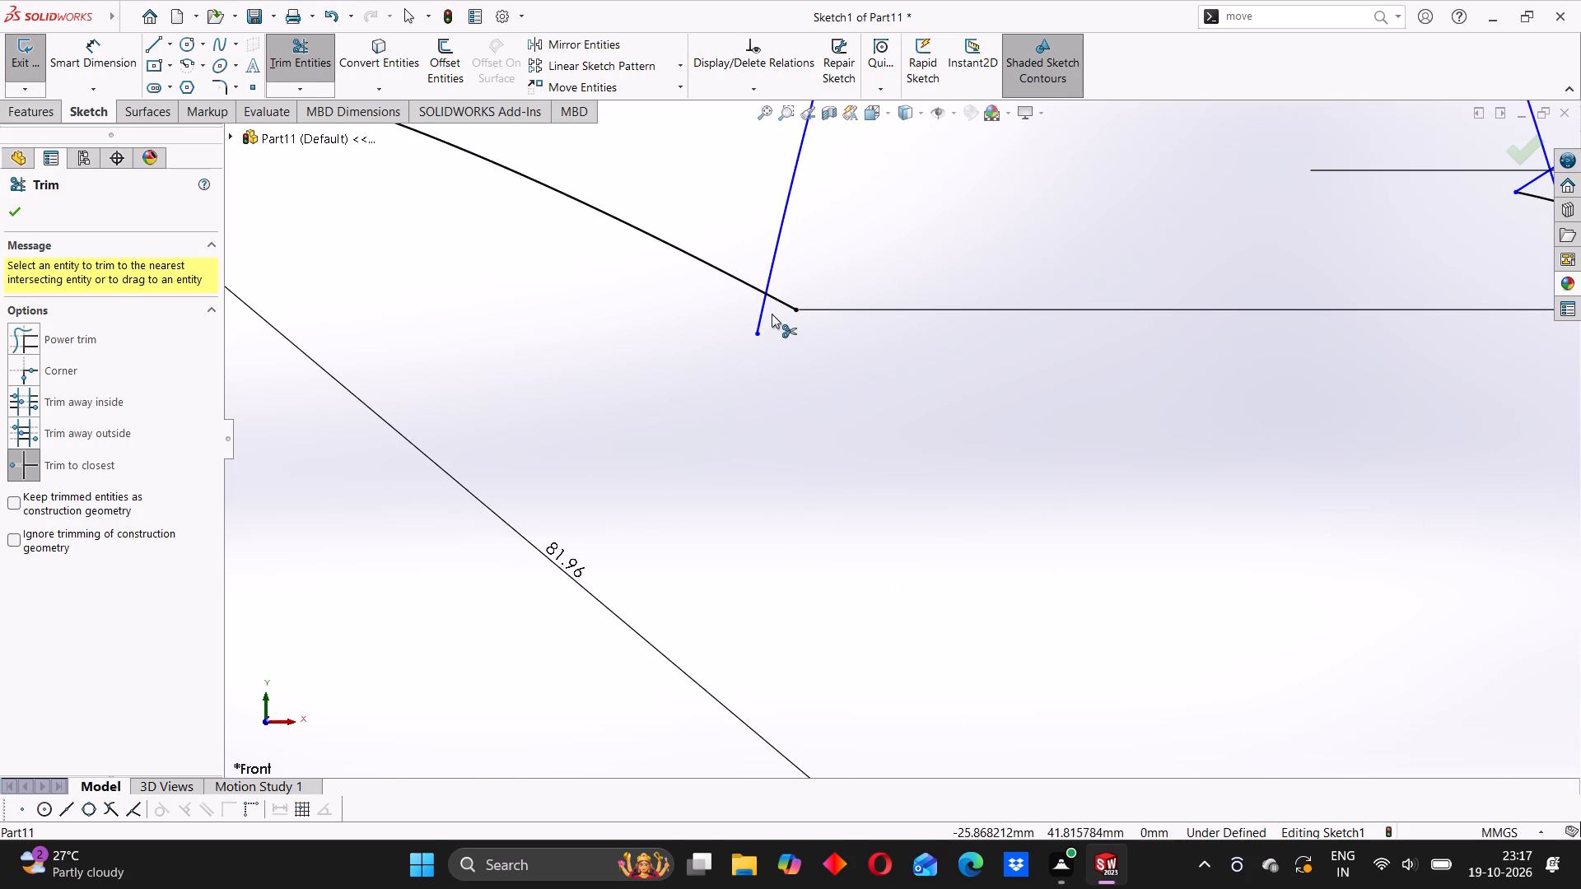
click(763, 312)
click(781, 300)
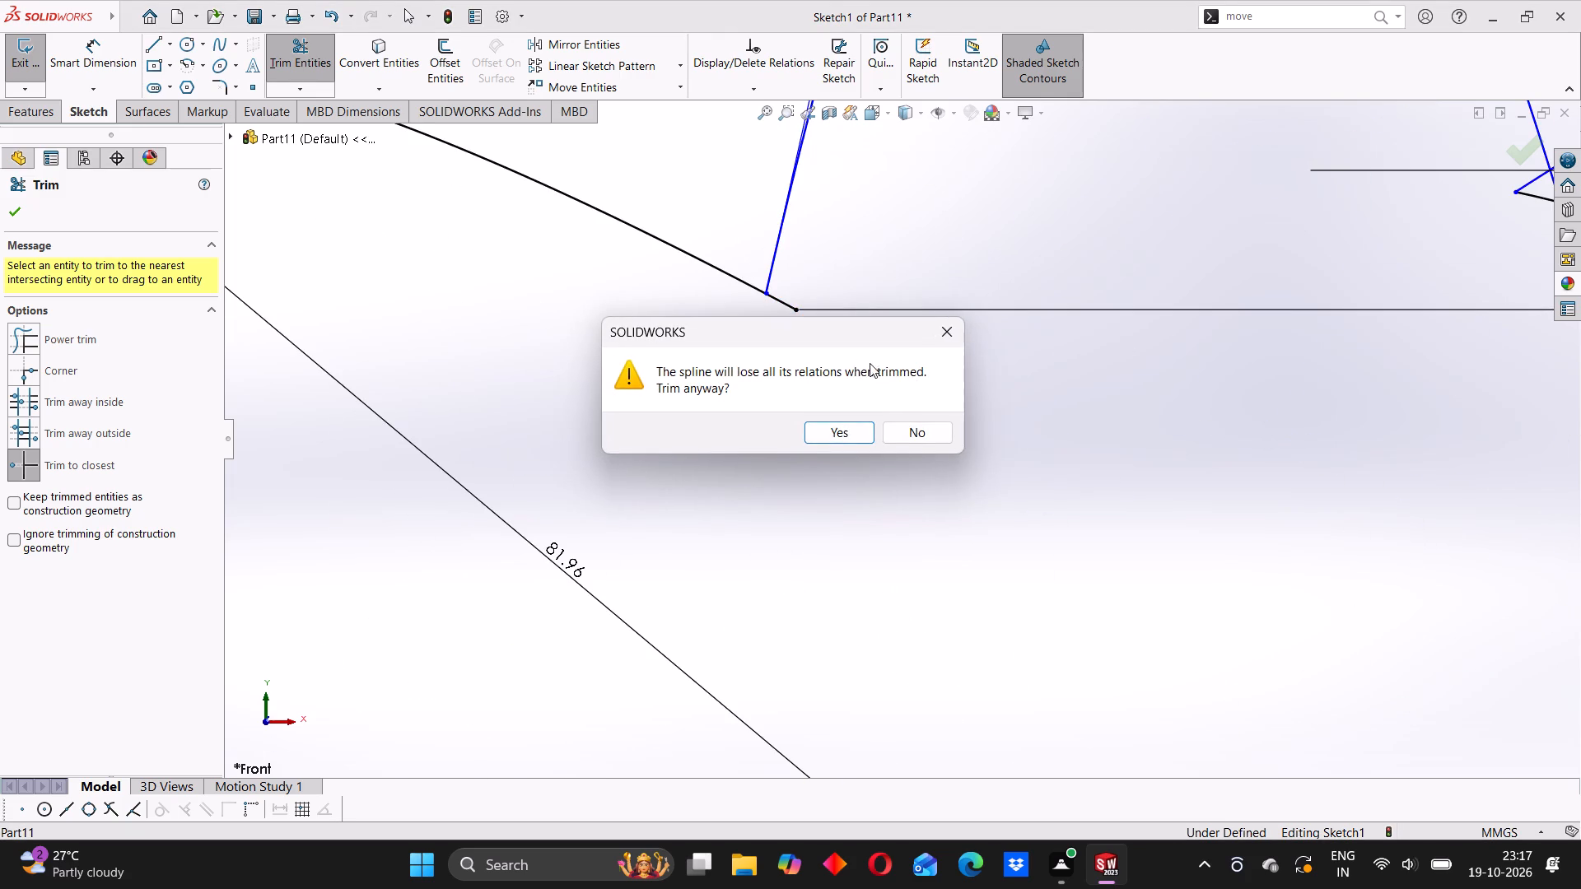
click(845, 438)
scroll(980, 383, up, 3)
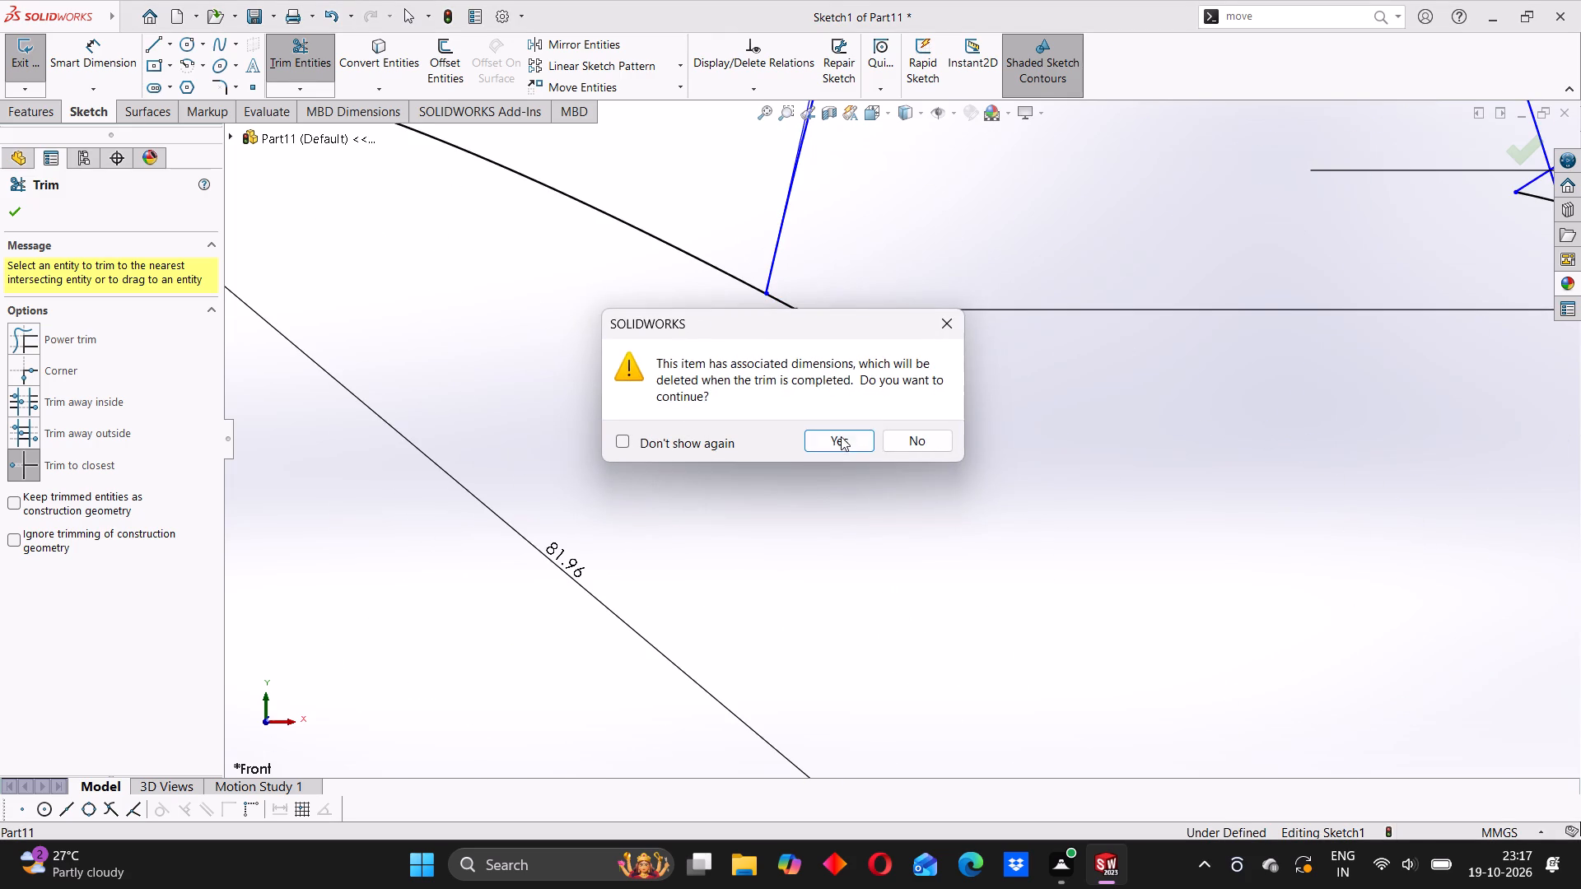
click(840, 441)
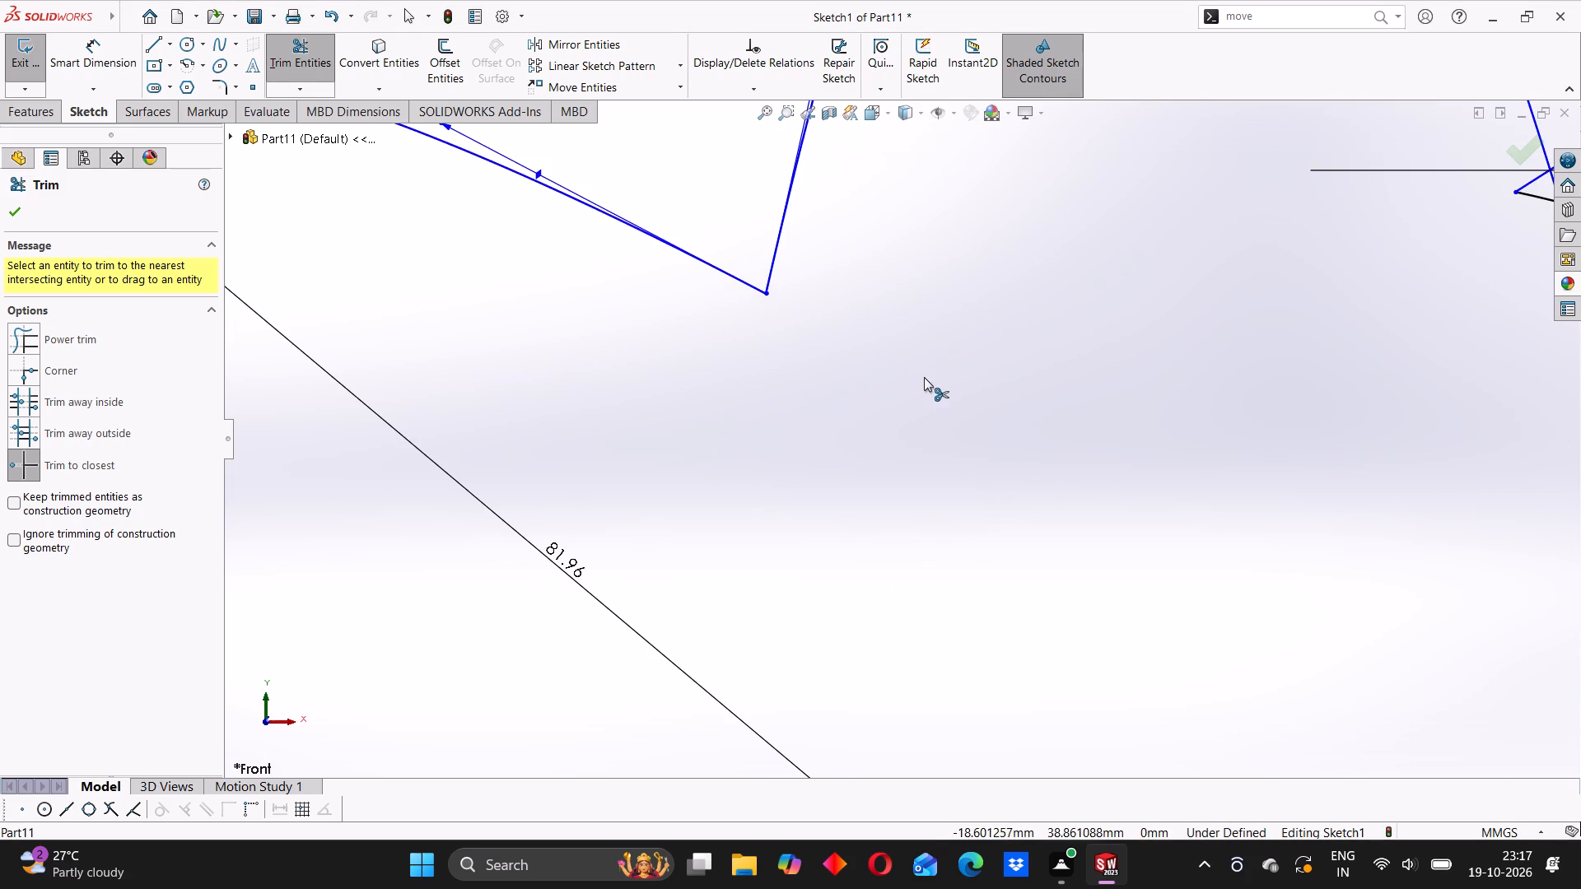
Power trim the crossing spline ends and leftover arc pieces at both base corners of the upper-right lobe.
scroll(924, 377, up, 9)
scroll(991, 427, down, 9)
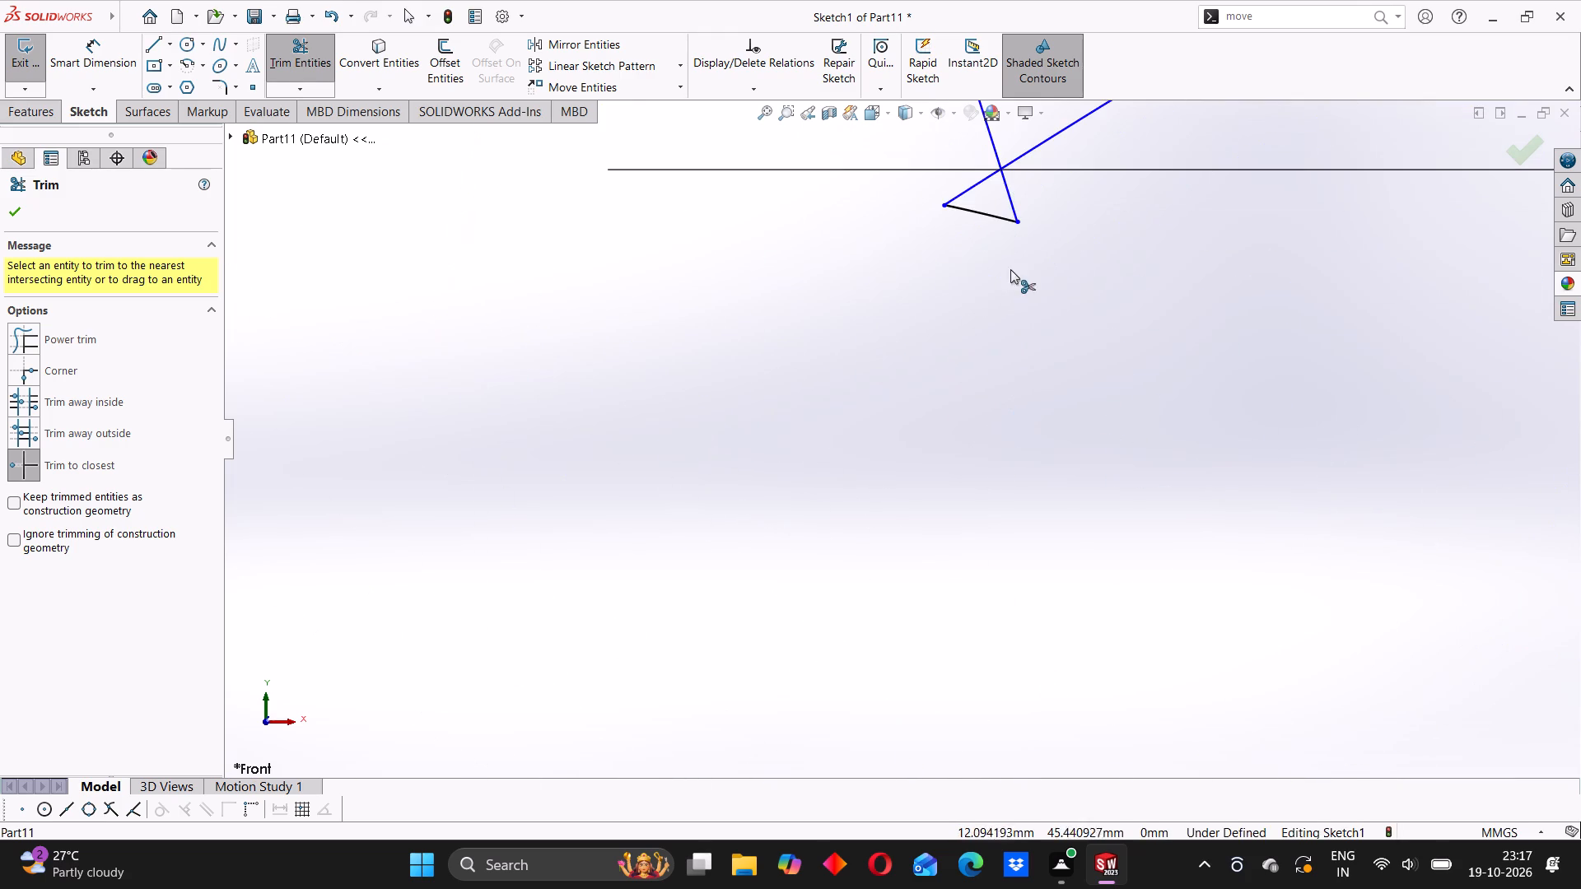
click(32, 344)
drag(1033, 230, 939, 189)
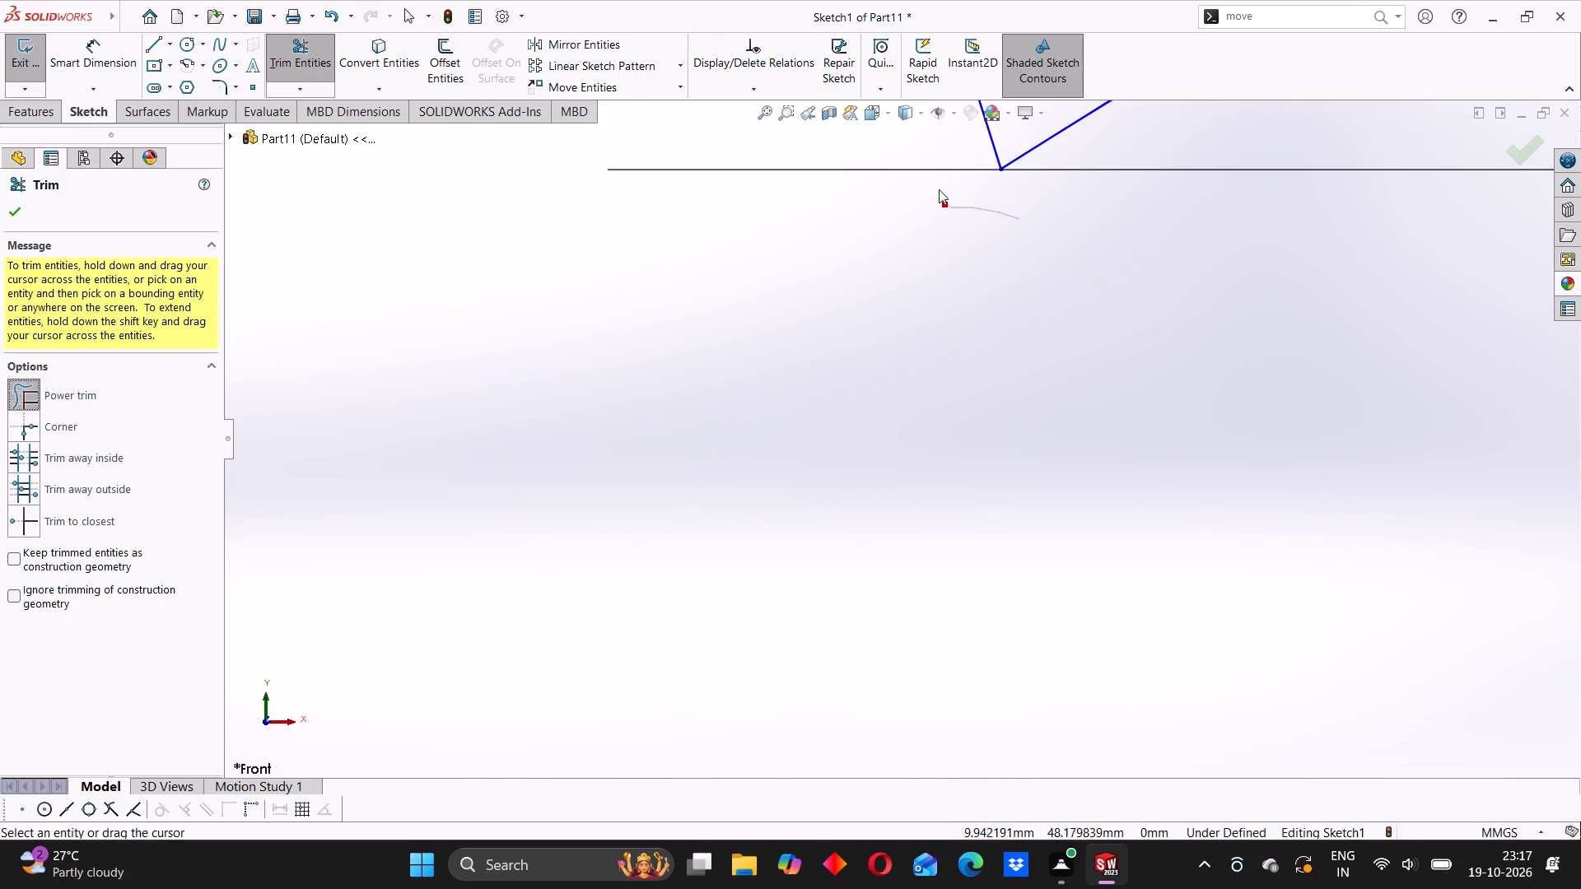
drag(939, 189, 981, 192)
scroll(1087, 447, up, 10)
scroll(1071, 507, down, 4)
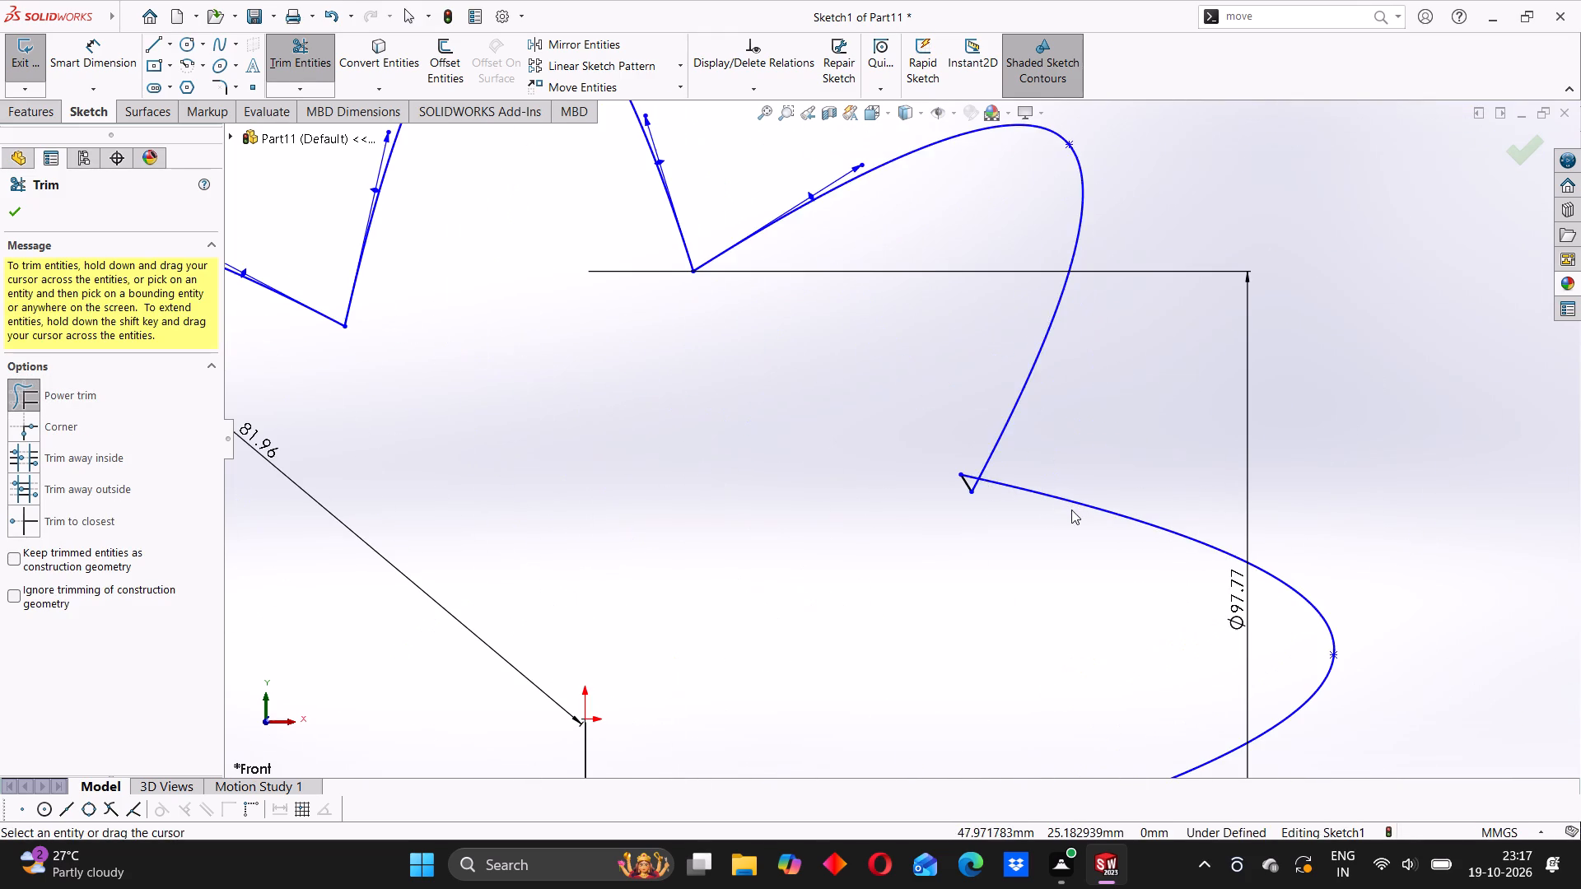
drag(972, 460, 968, 477)
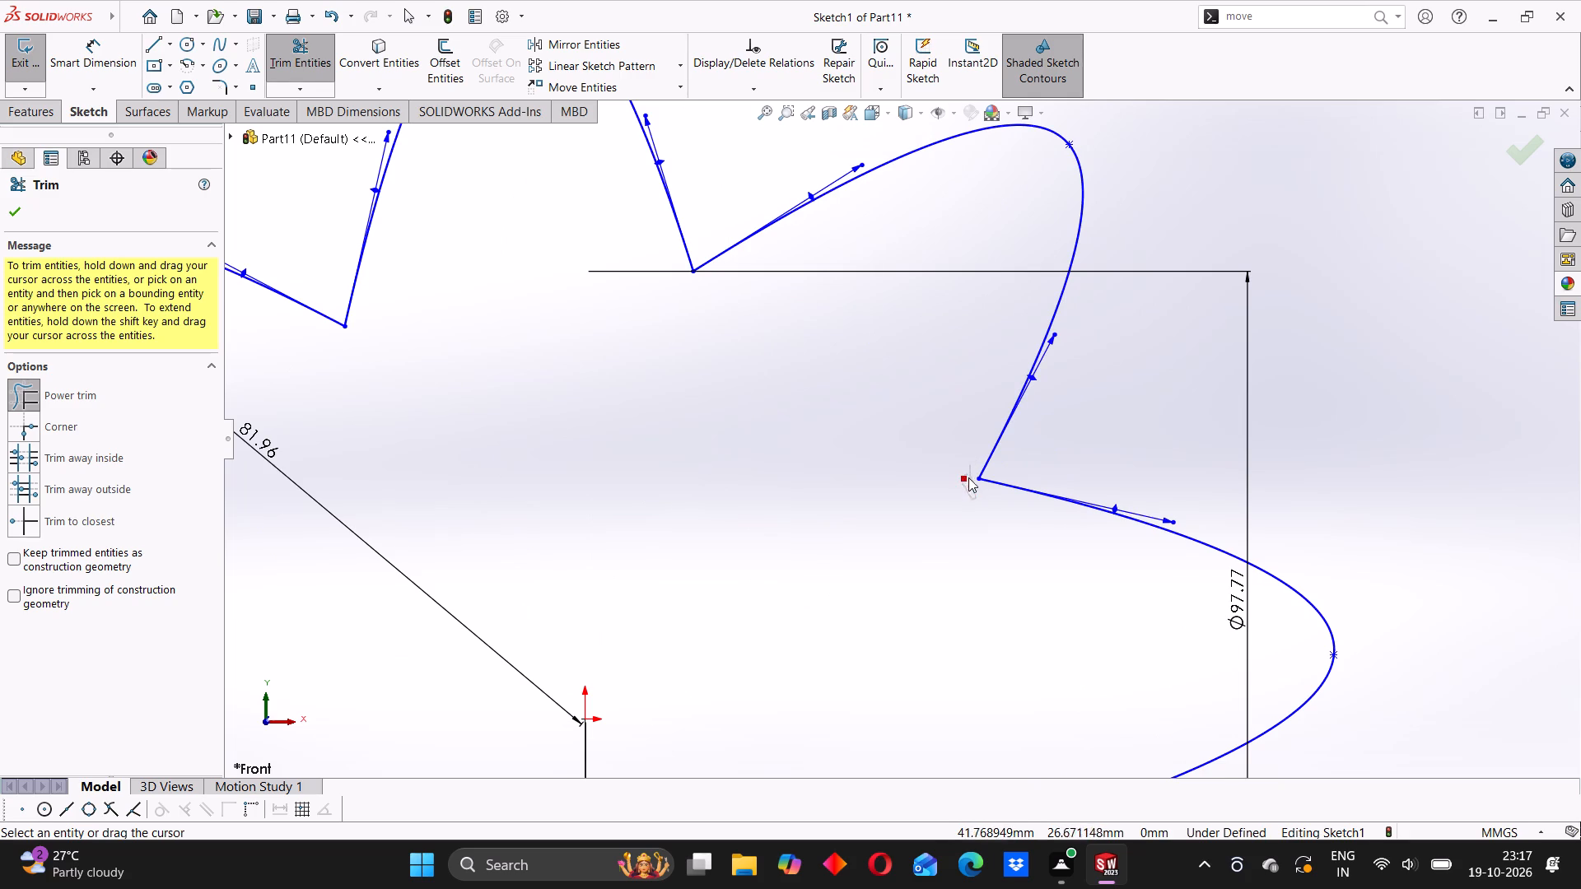
drag(968, 477, 968, 477)
Power trim the crossing ends and leftover arc pieces at both base corners of the lower-right lobe and between the bottom and lower-left lobes.
scroll(1031, 597, up, 8)
scroll(949, 540, down, 8)
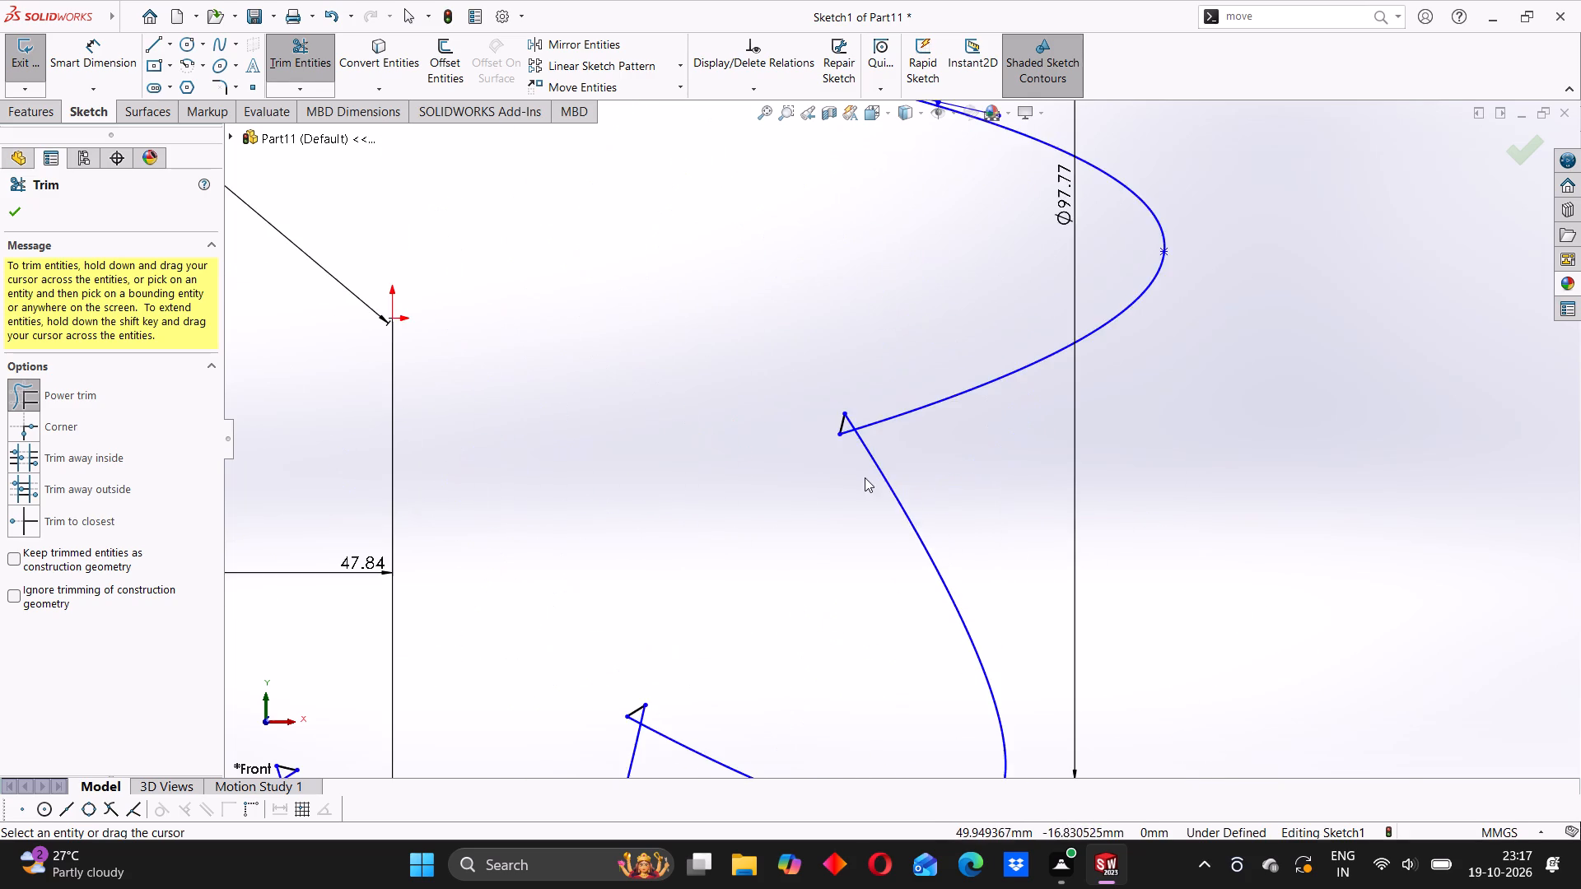
scroll(865, 477, down, 4)
drag(845, 307, 819, 296)
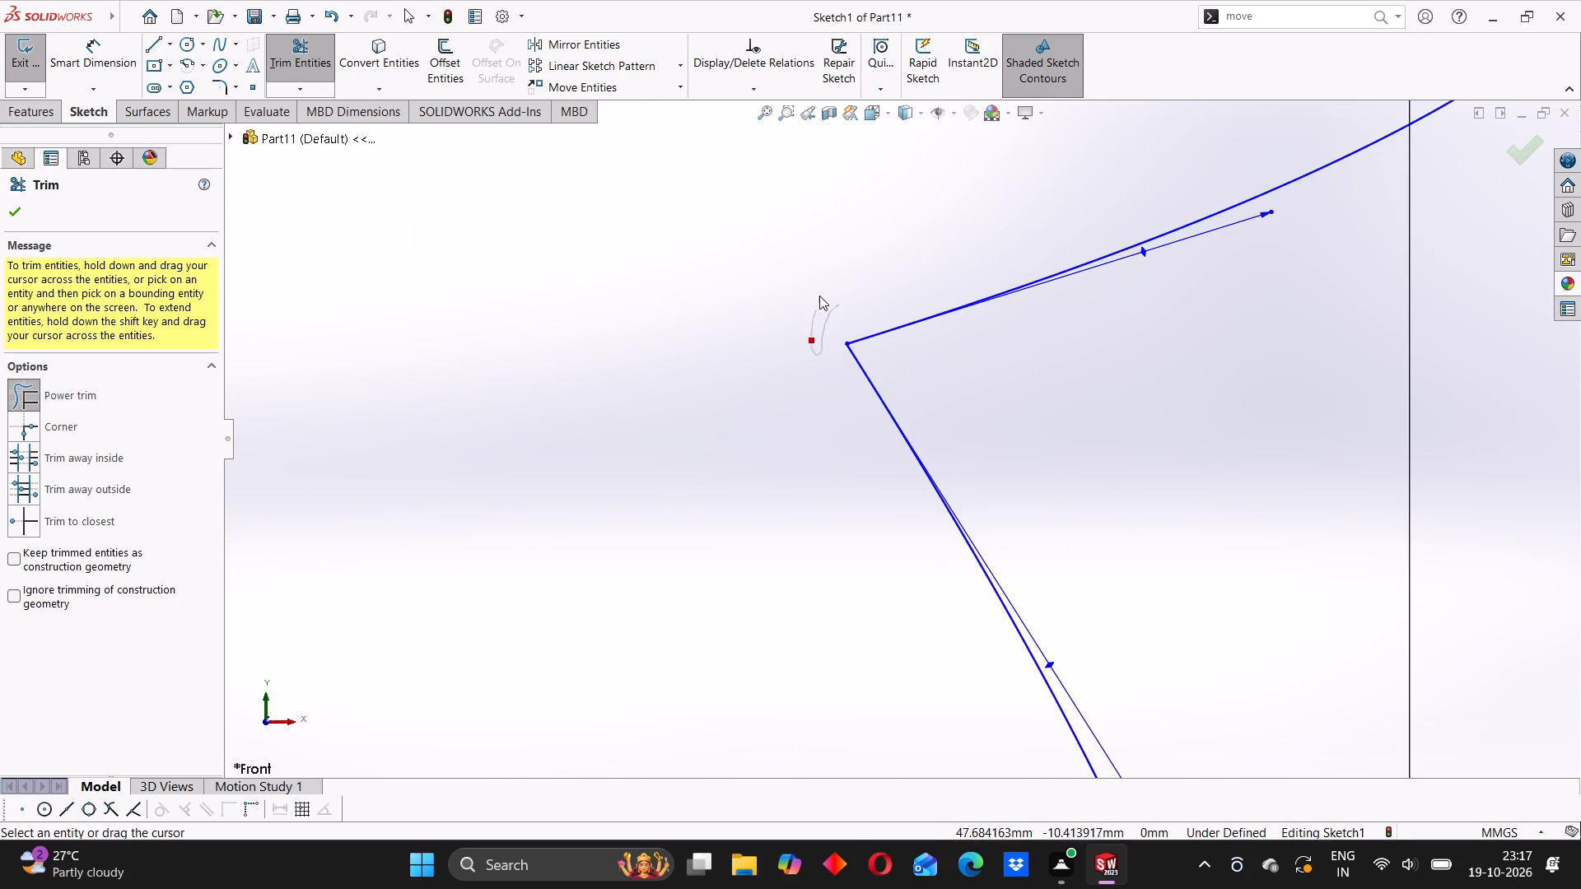
drag(819, 296, 821, 295)
scroll(754, 516, up, 9)
scroll(784, 587, down, 5)
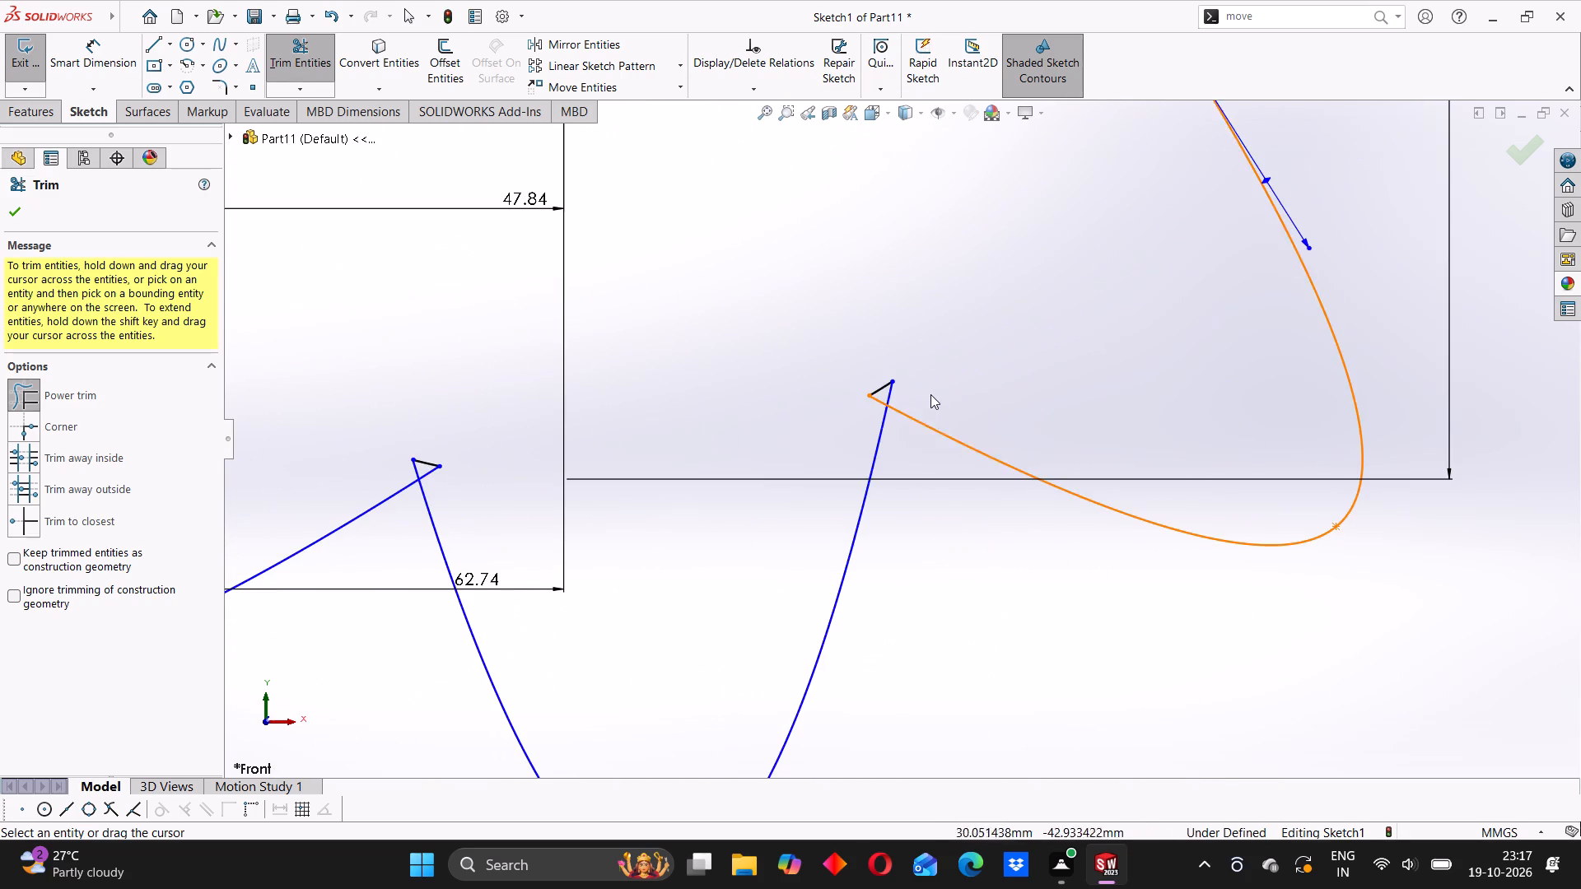
drag(914, 389, 865, 409)
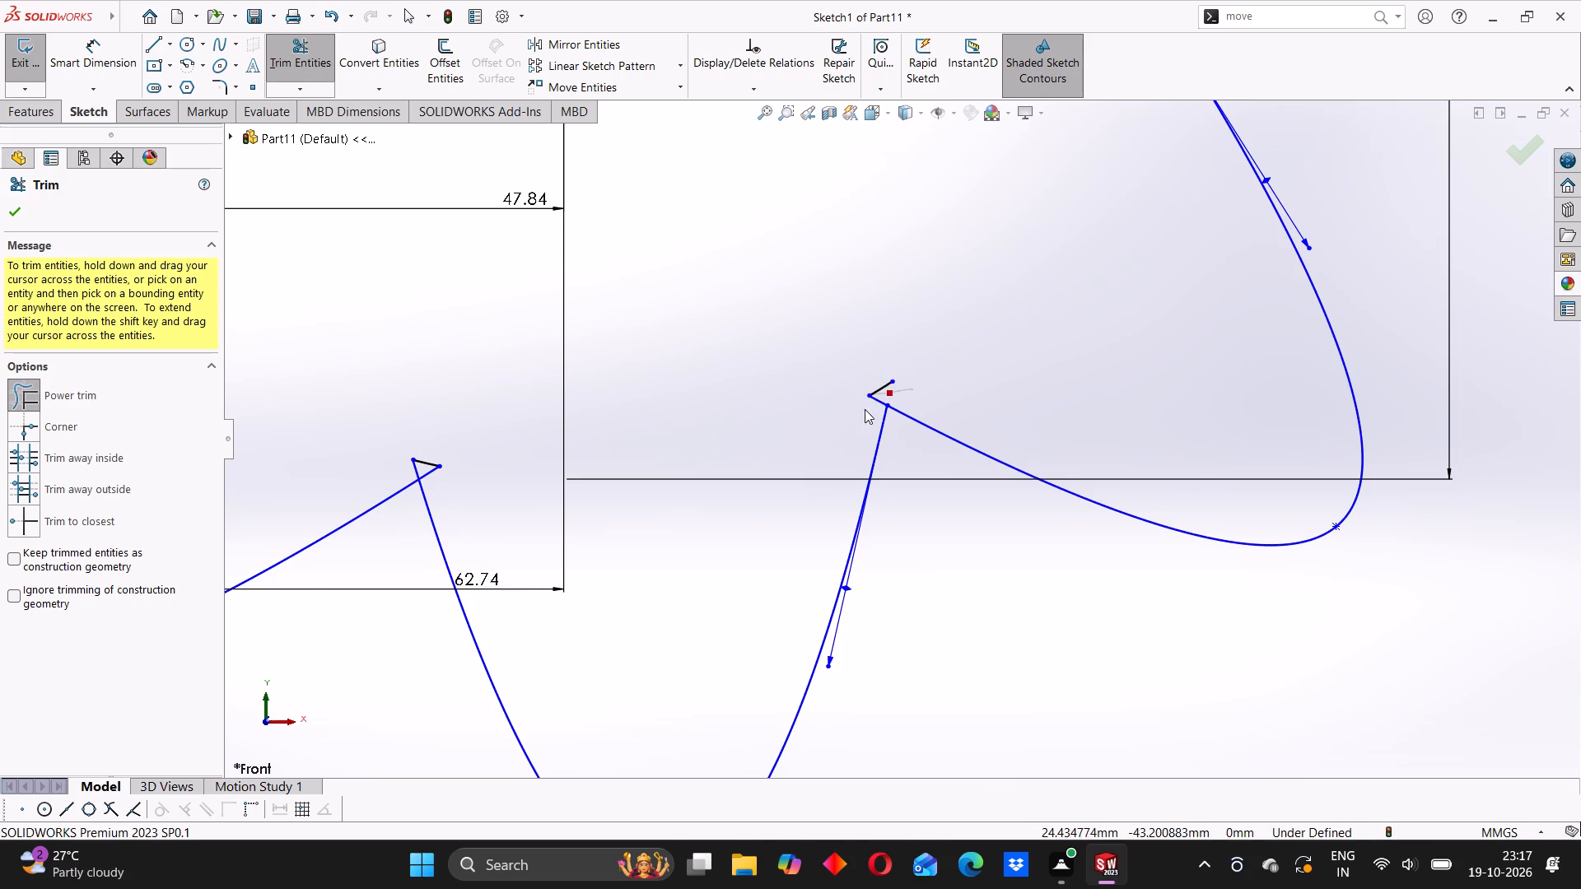
drag(865, 409, 857, 392)
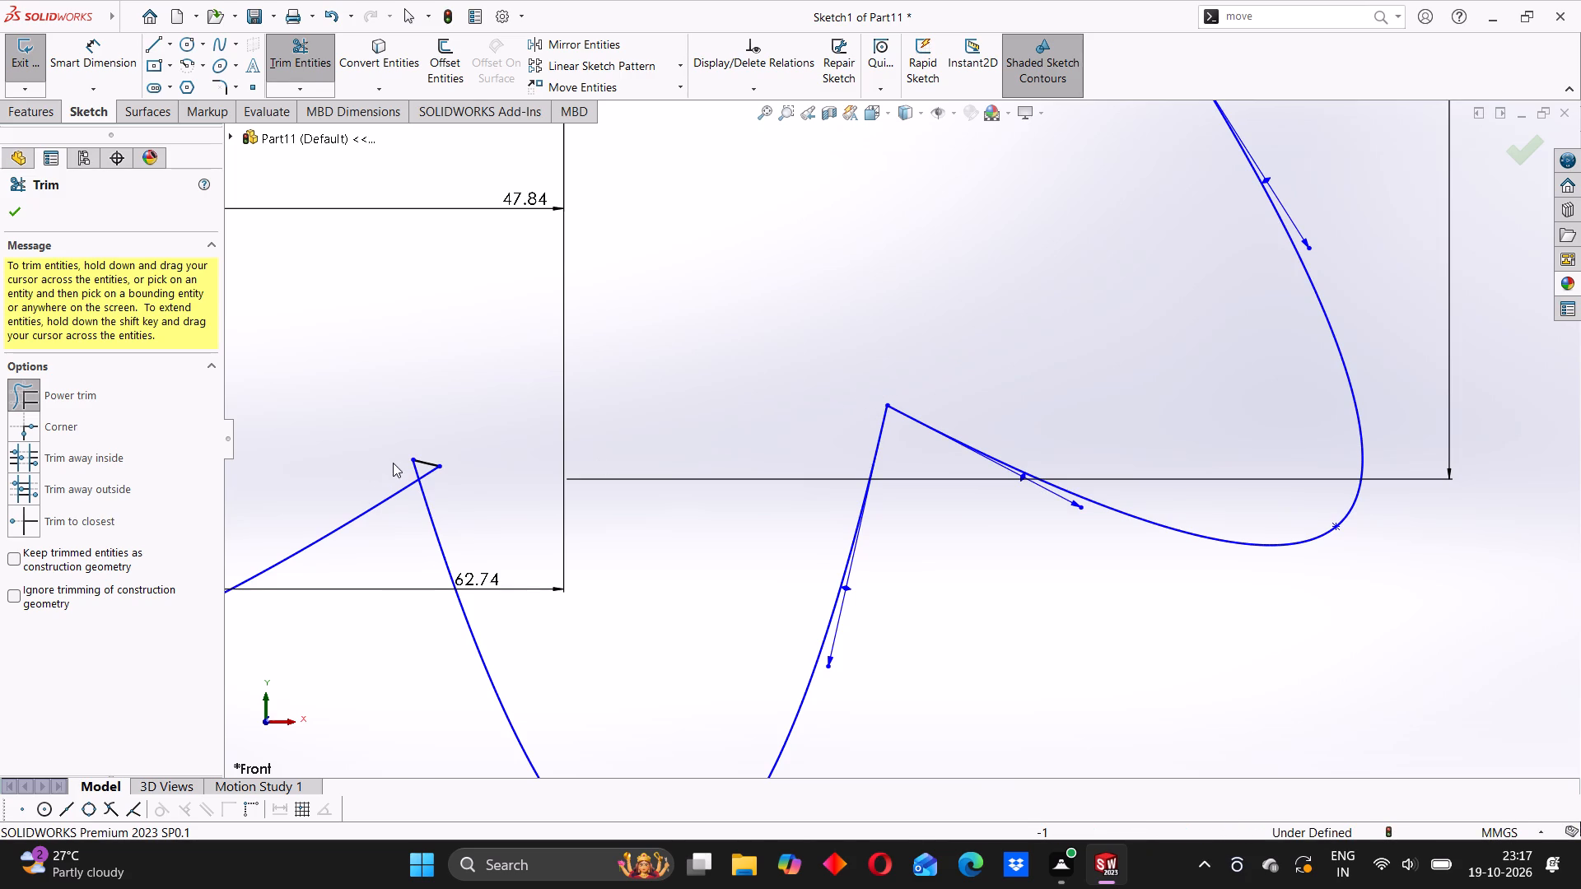
drag(393, 463, 427, 468)
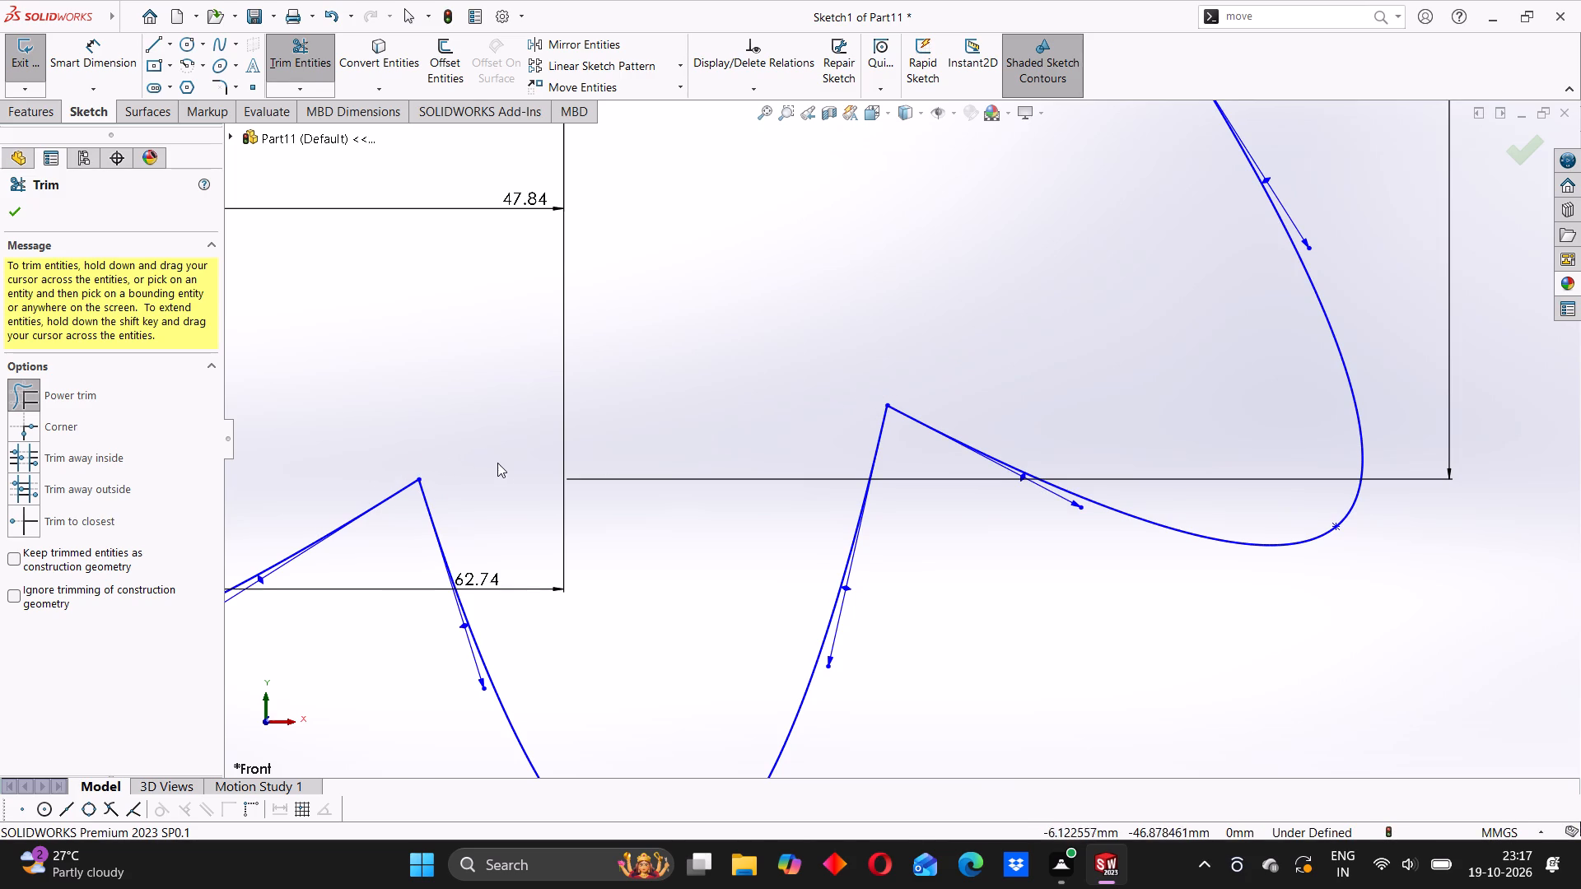
Power trim the crossing ends and leftover arc pieces at both base corners of the left lobe, and finish trimming.
scroll(504, 468, up, 4)
scroll(548, 370, down, 5)
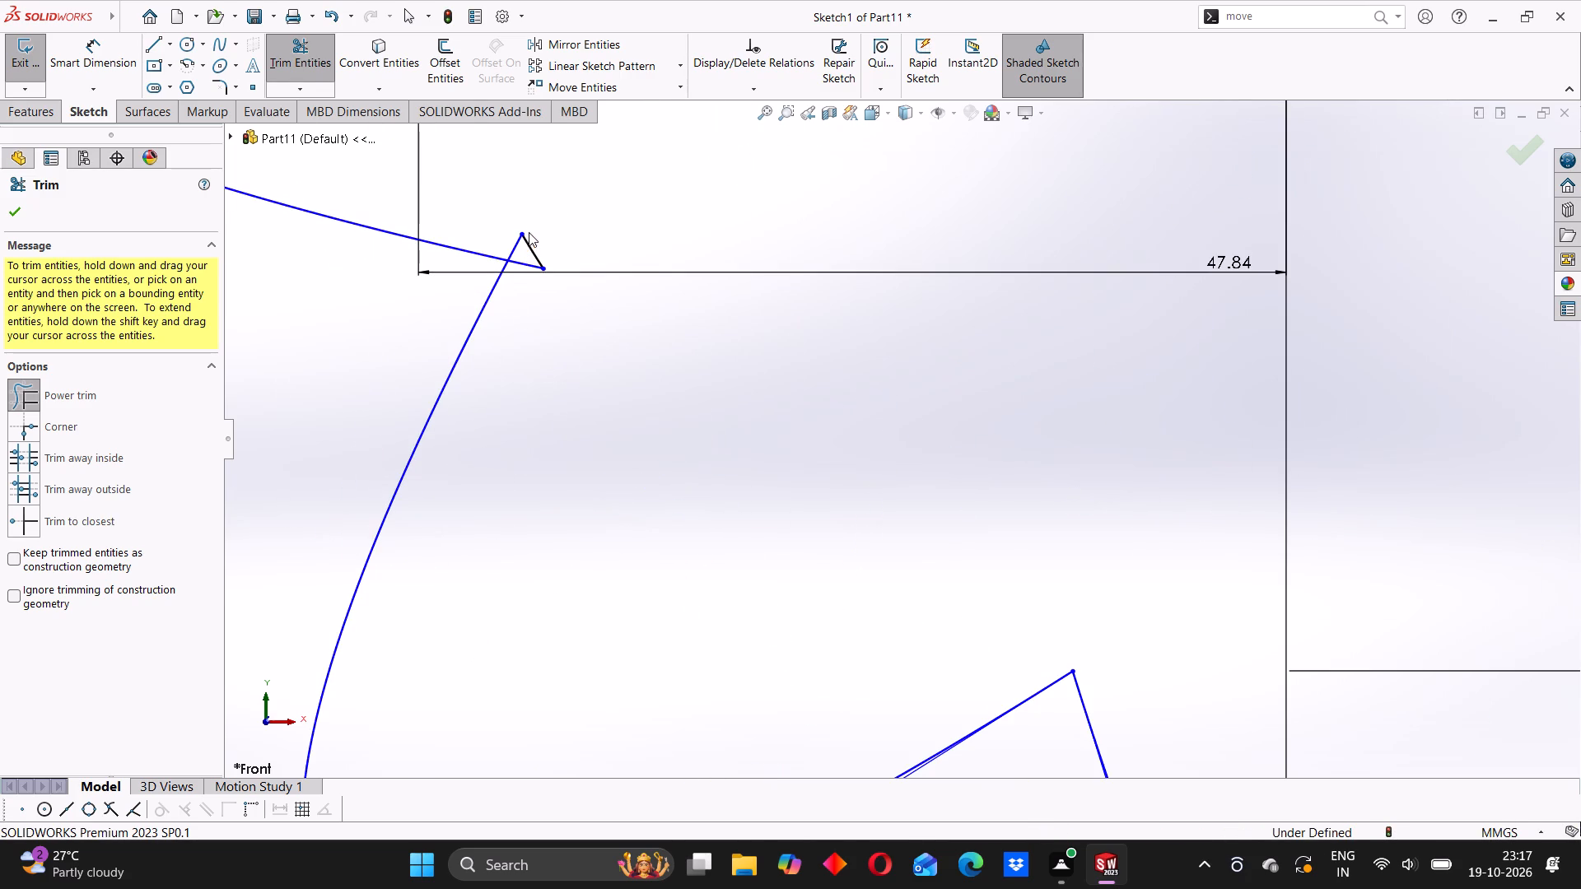
drag(511, 230, 538, 241)
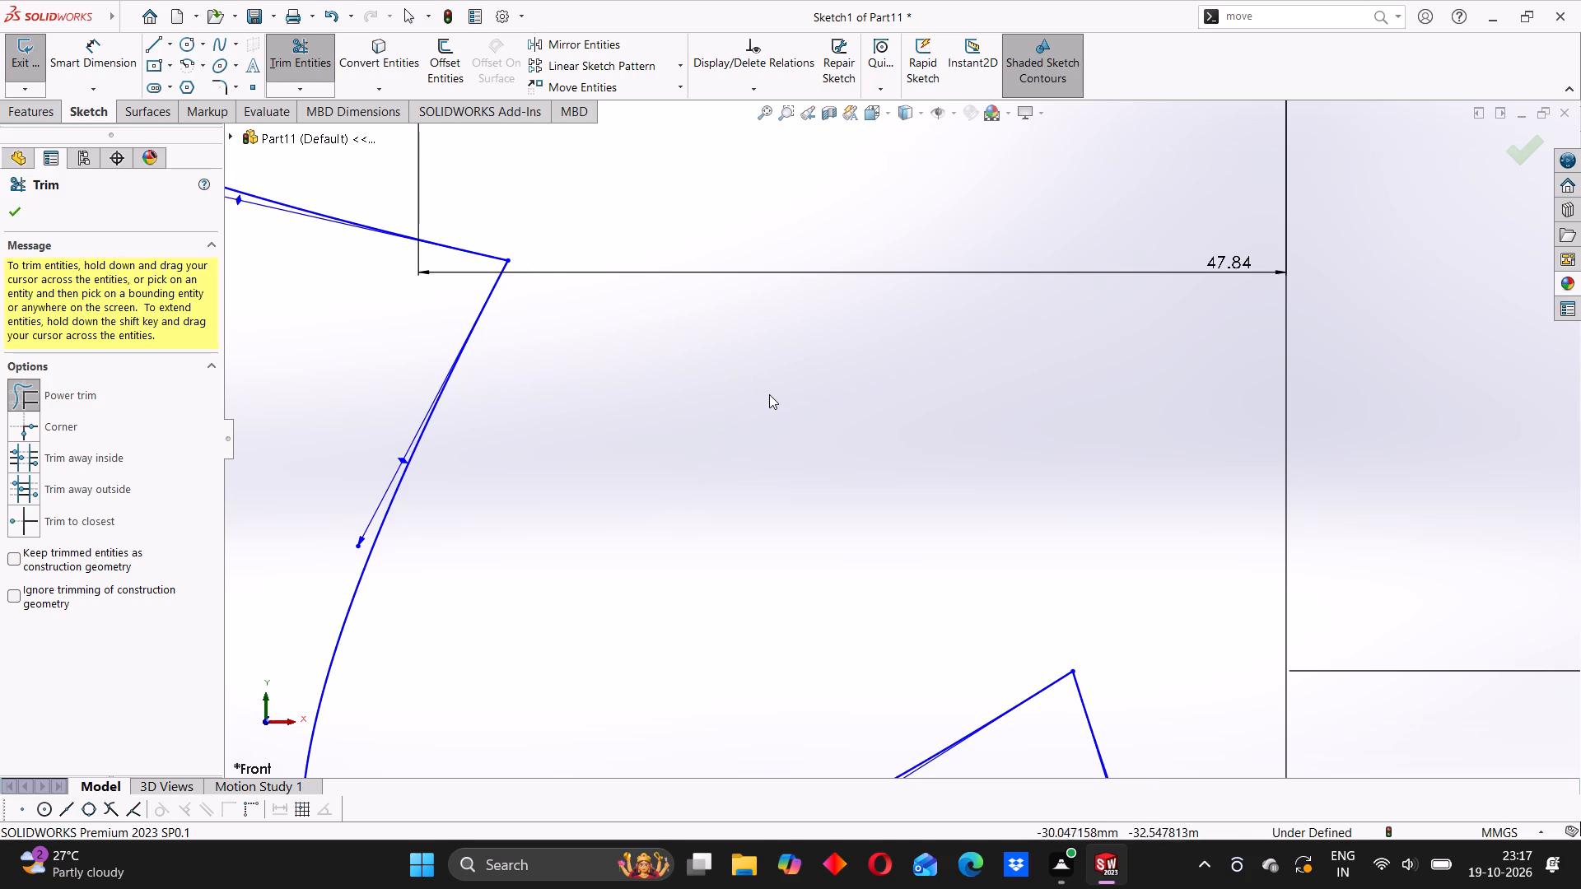
scroll(769, 394, up, 7)
scroll(811, 281, down, 5)
drag(788, 199, 788, 203)
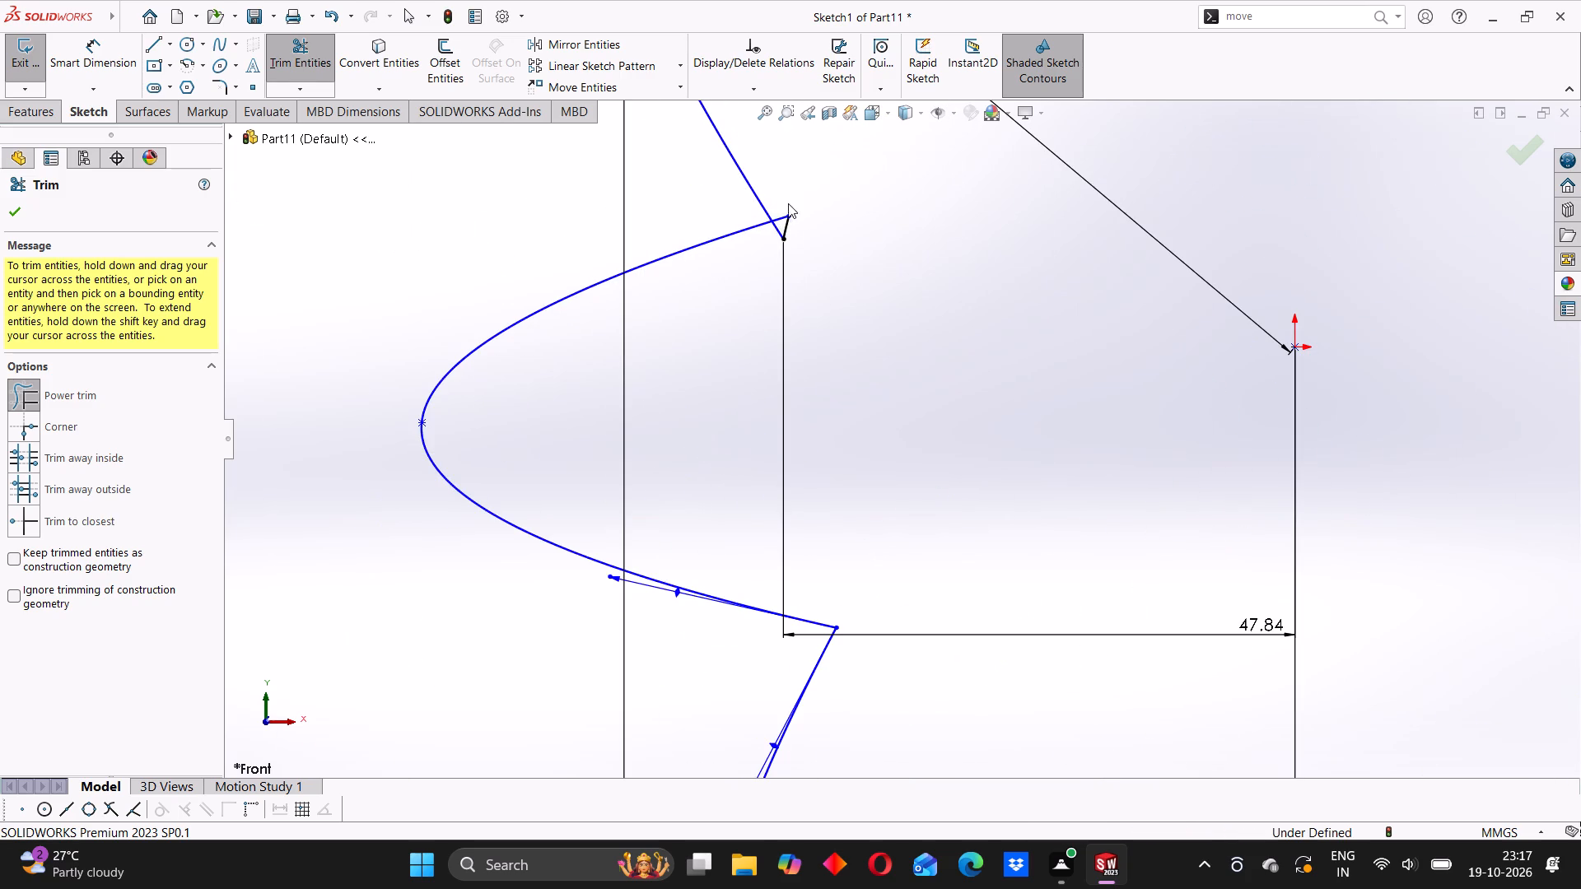
drag(788, 203, 786, 226)
scroll(1153, 574, up, 7)
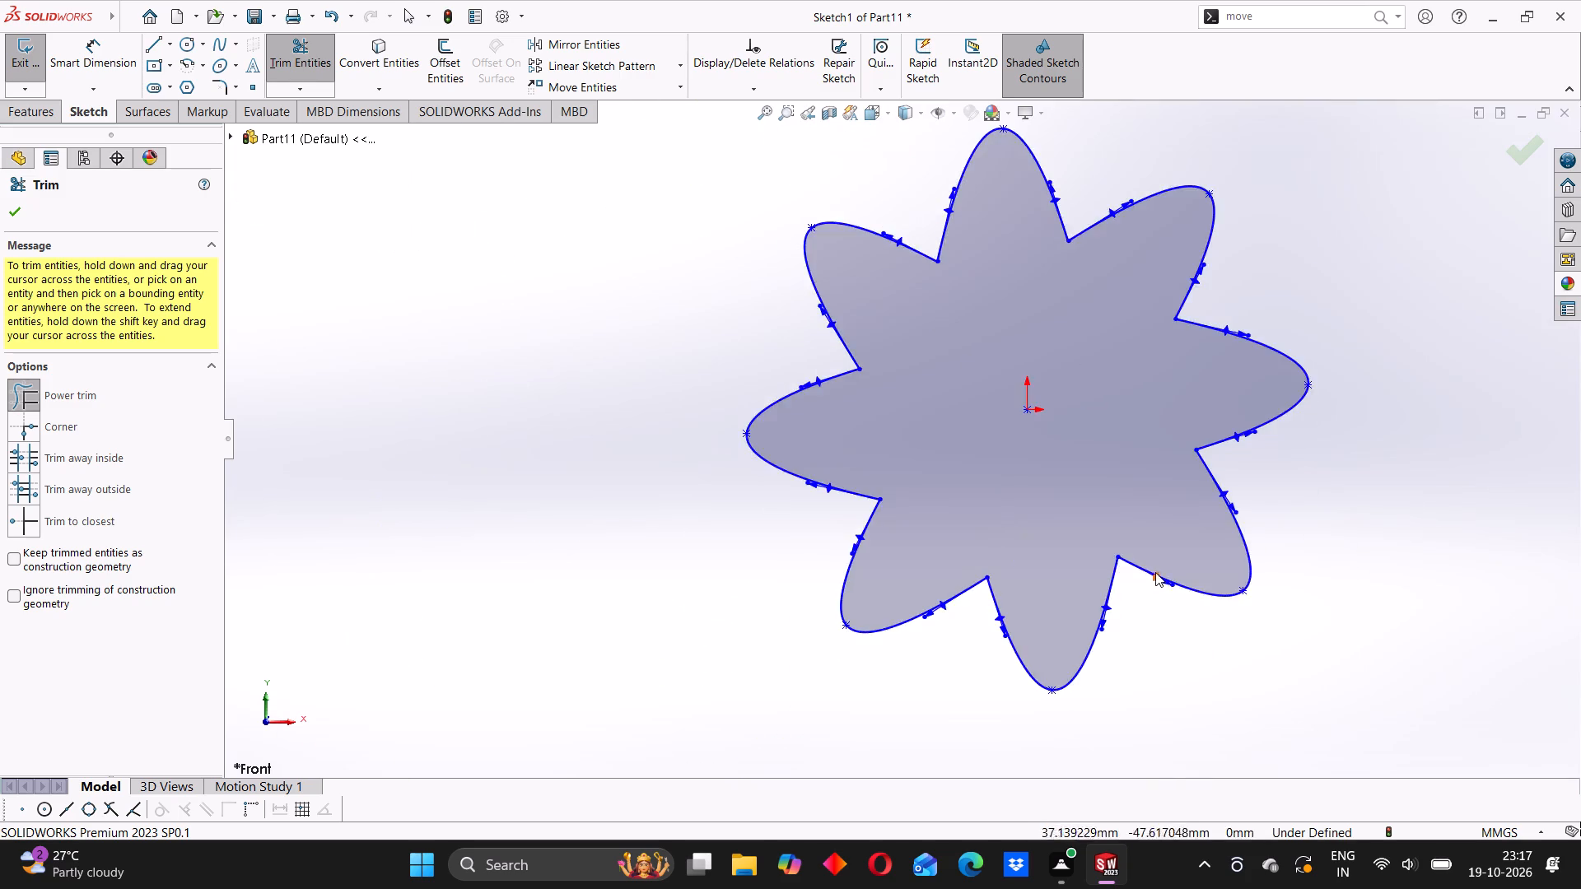
scroll(1155, 572, up, 2)
scroll(975, 352, down, 3)
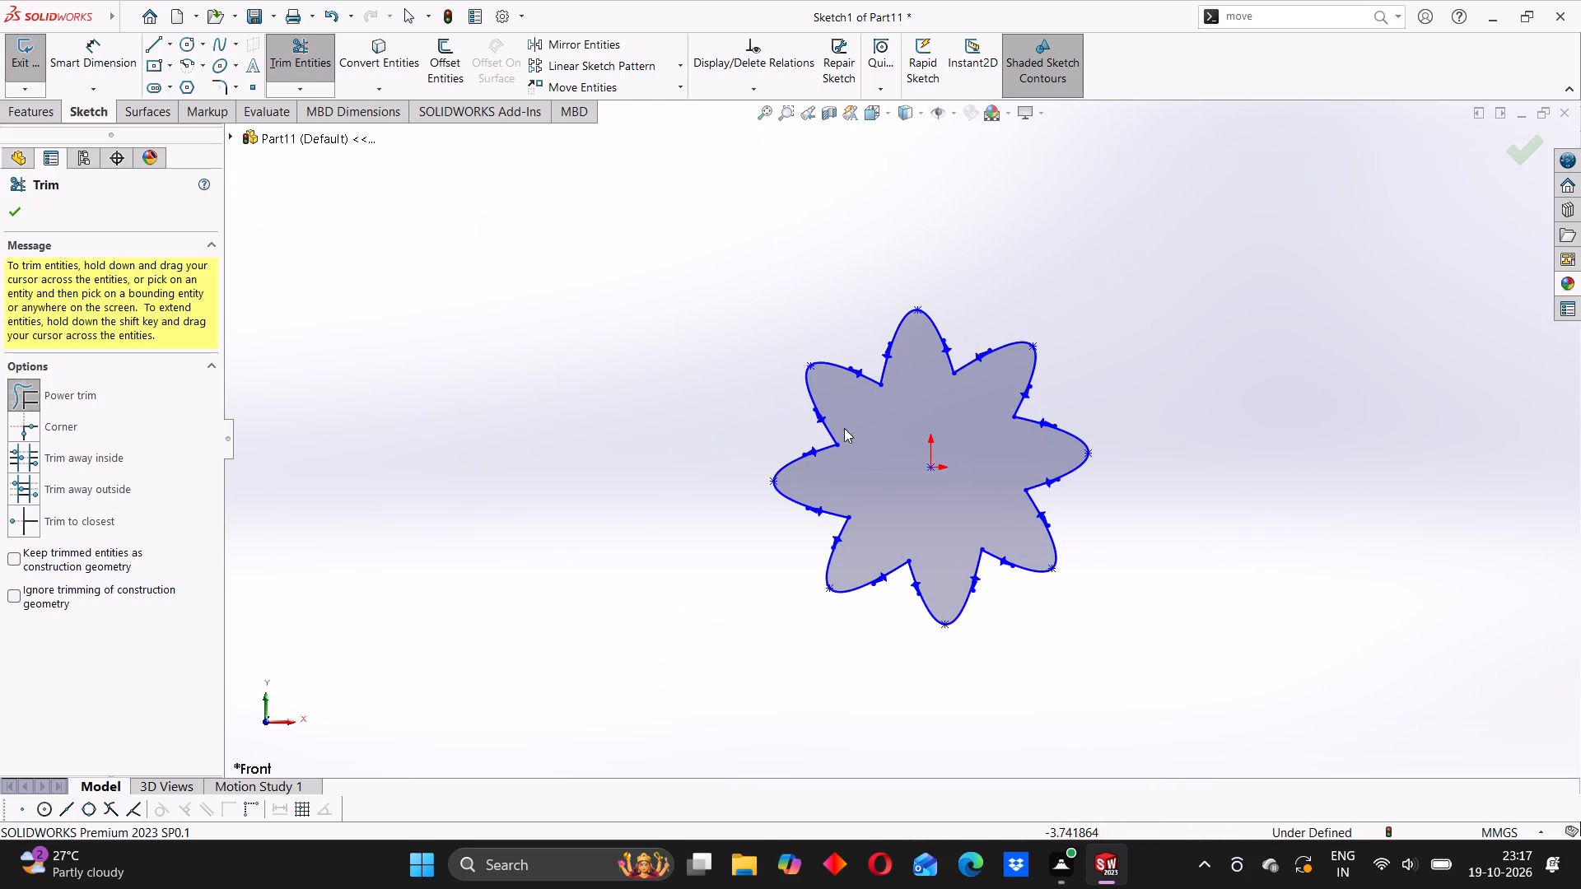
click(26, 524)
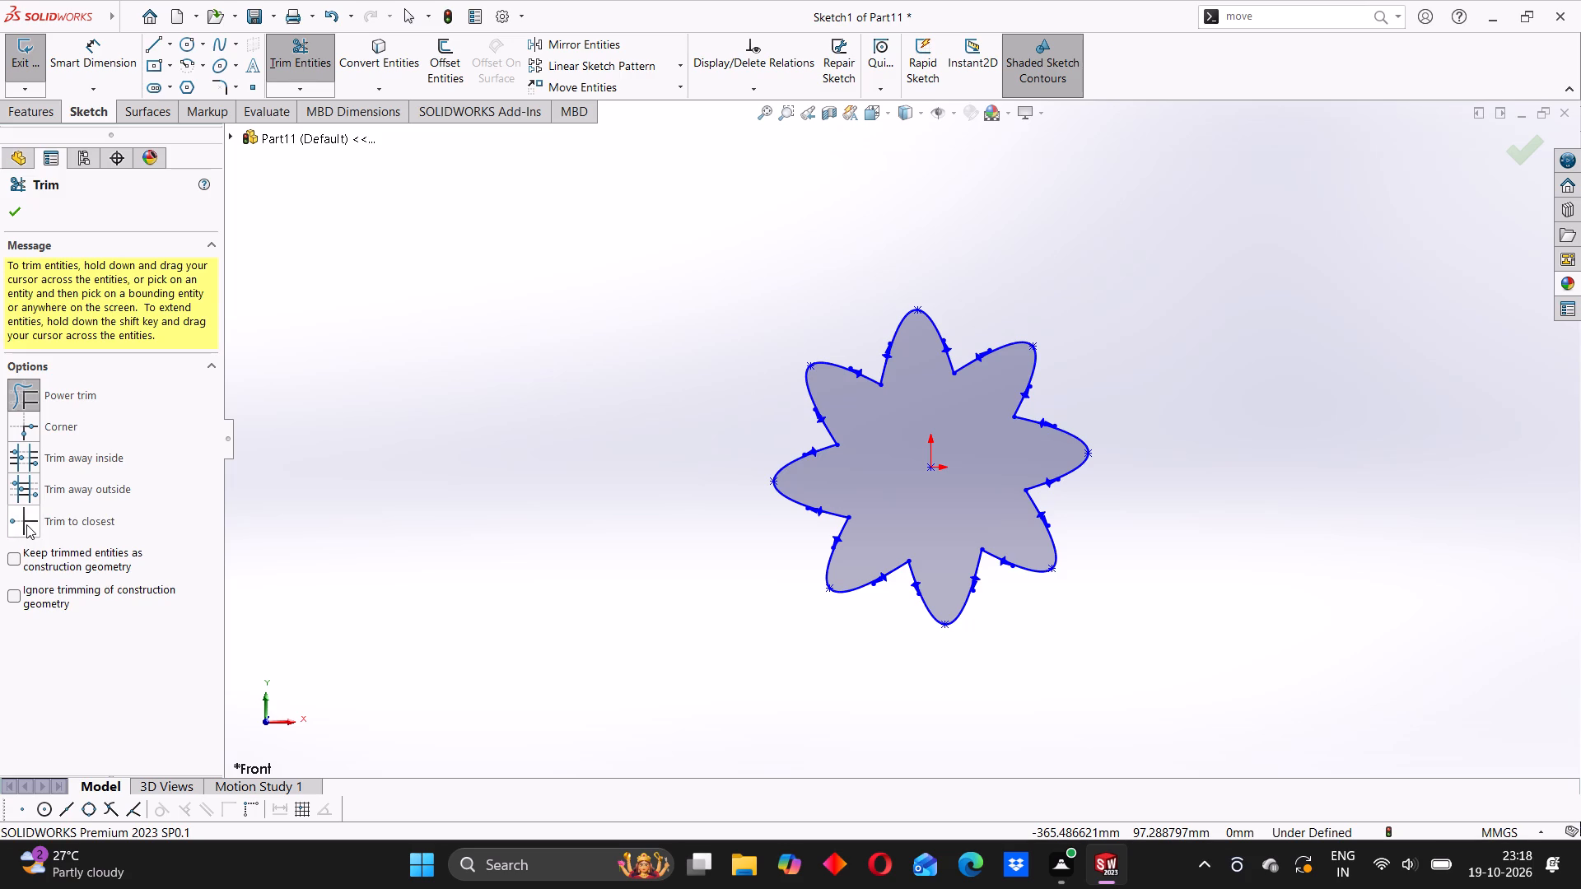
click(12, 206)
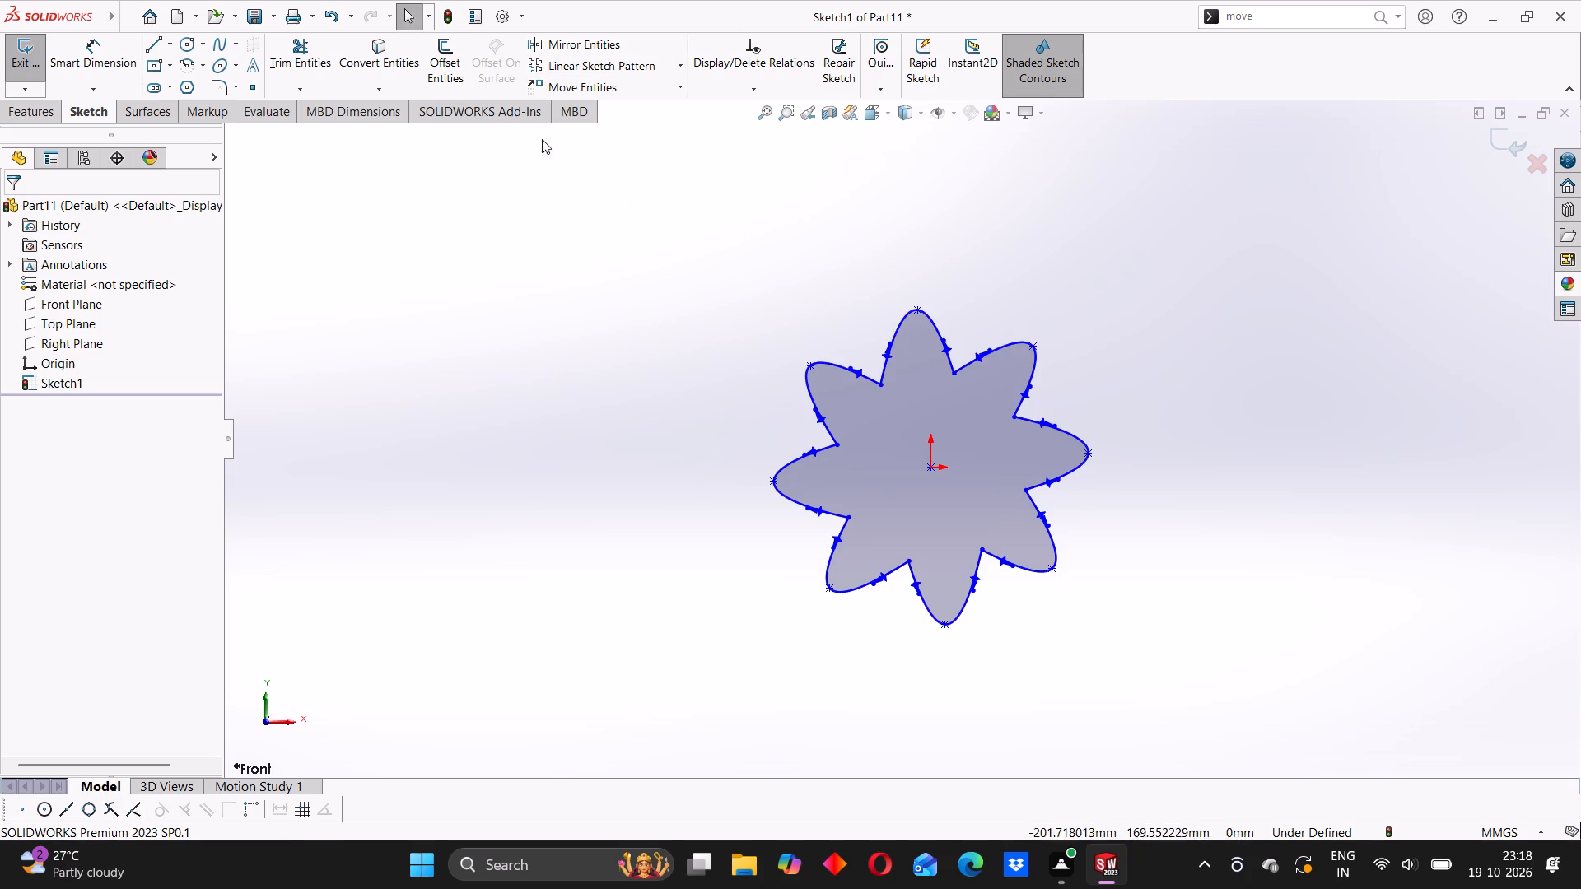
Fully define the eight-lobed sketch with automatically generated dimensions, keeping the default settings.
click(754, 94)
click(755, 151)
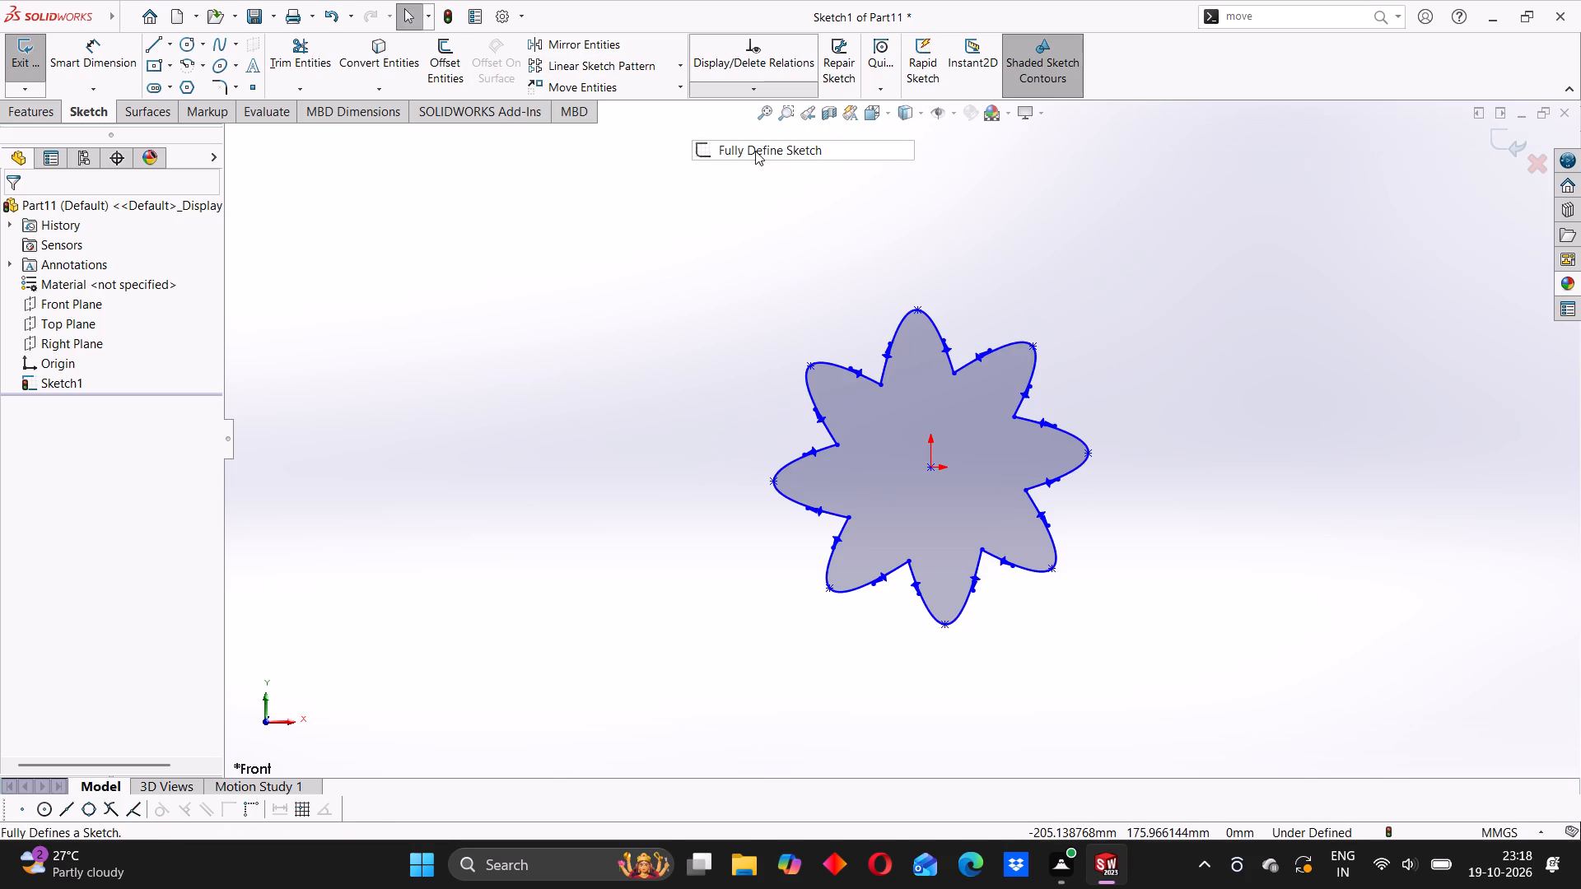
click(23, 212)
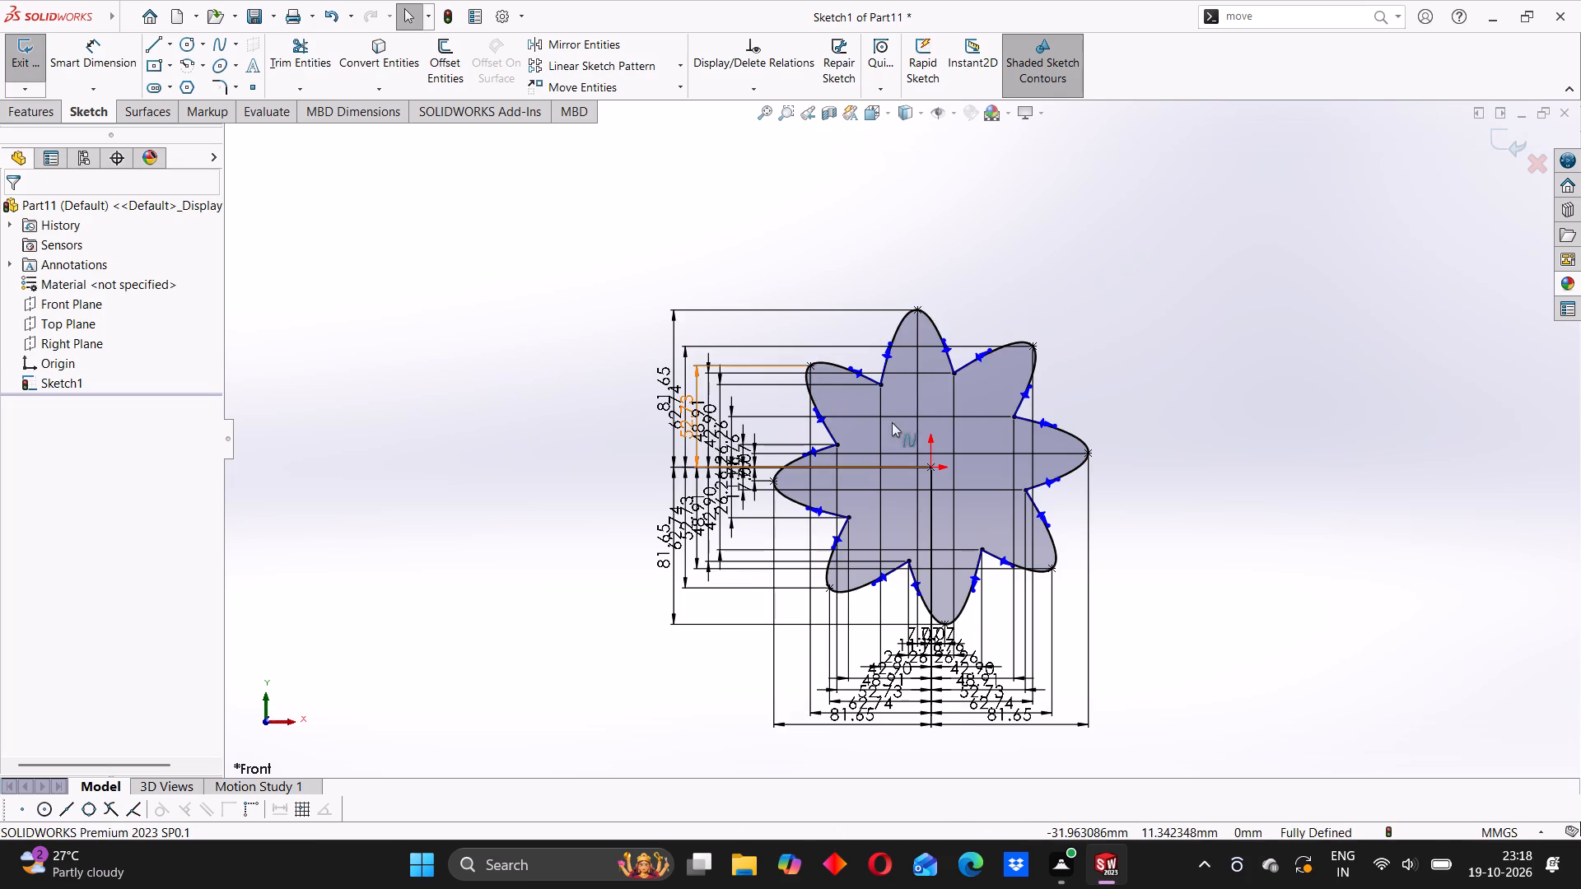
scroll(897, 418, down, 8)
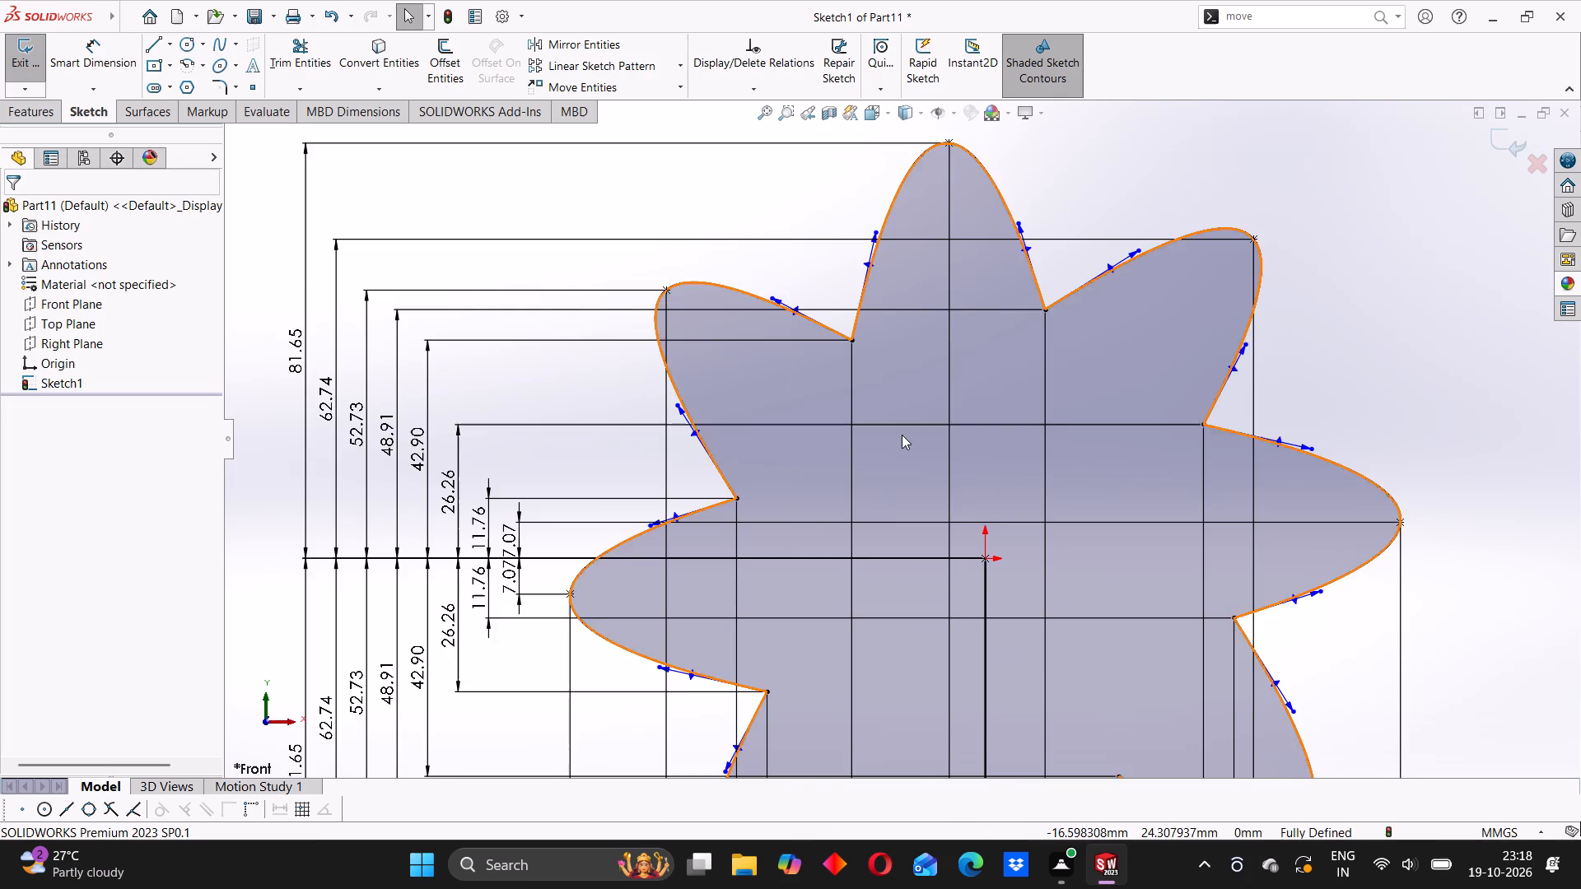
scroll(902, 435, up, 7)
click(618, 482)
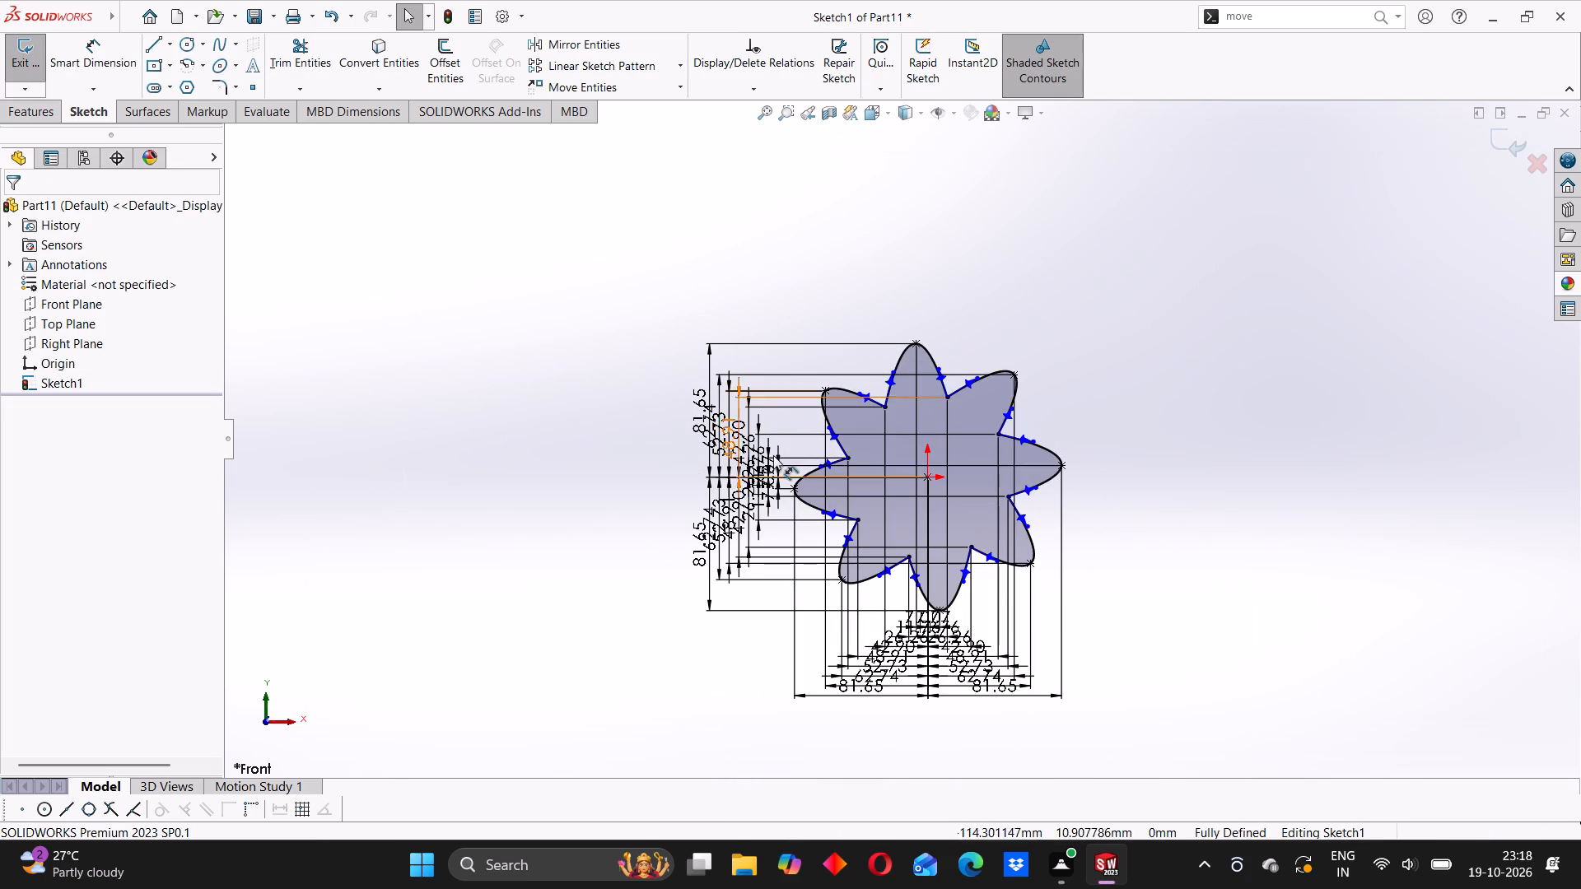
Extrude the eight-lobed profile 60 mm with the Mid Plane end condition.
click(35, 111)
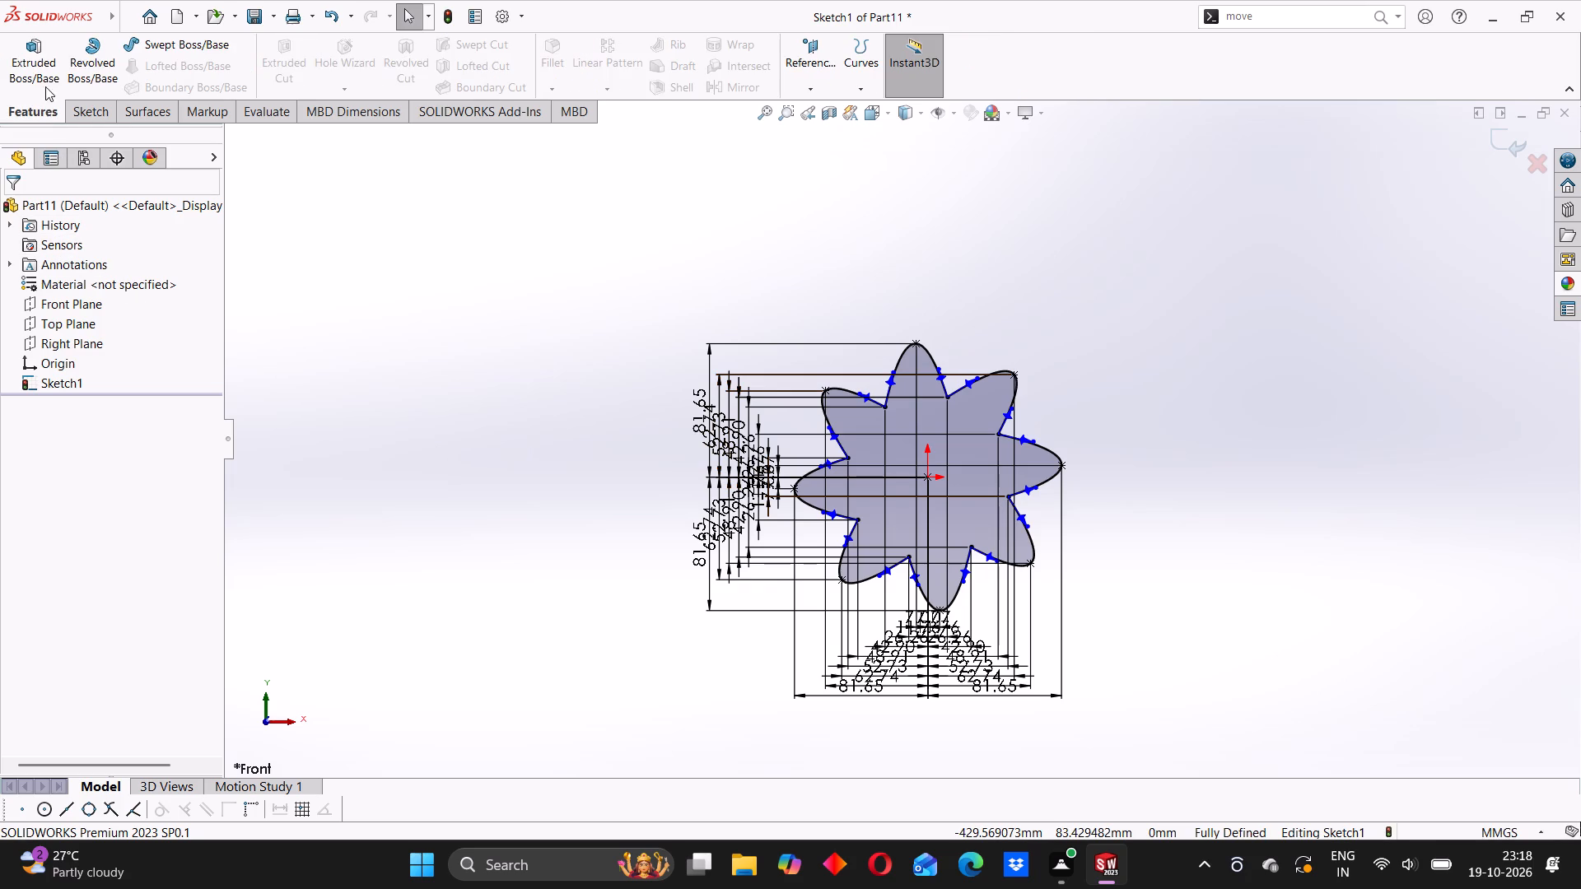
click(35, 64)
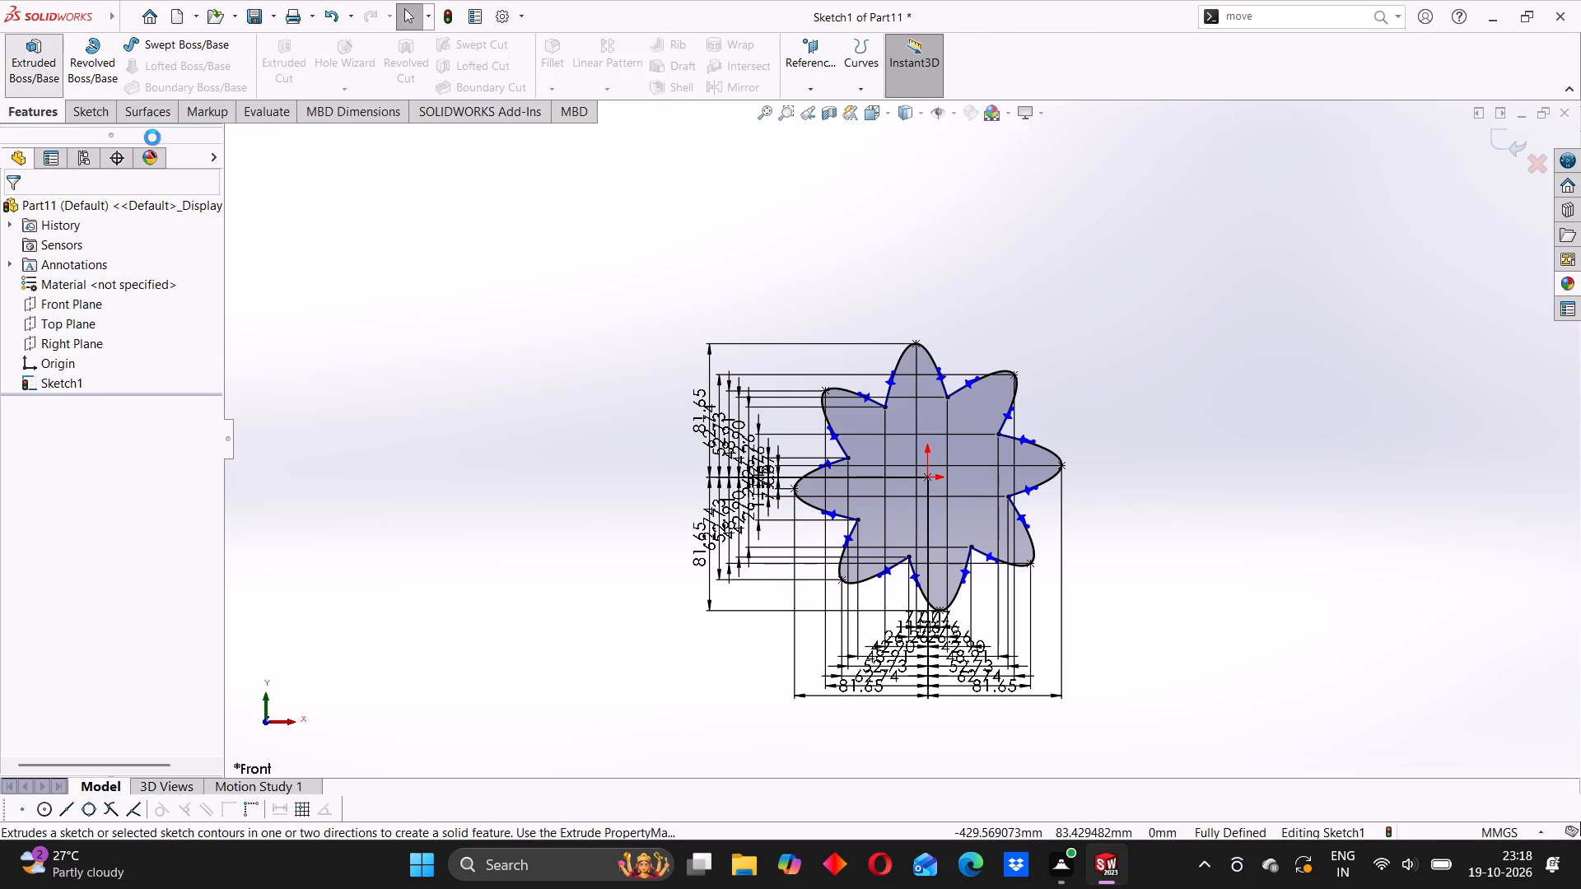
scroll(838, 472, down, 3)
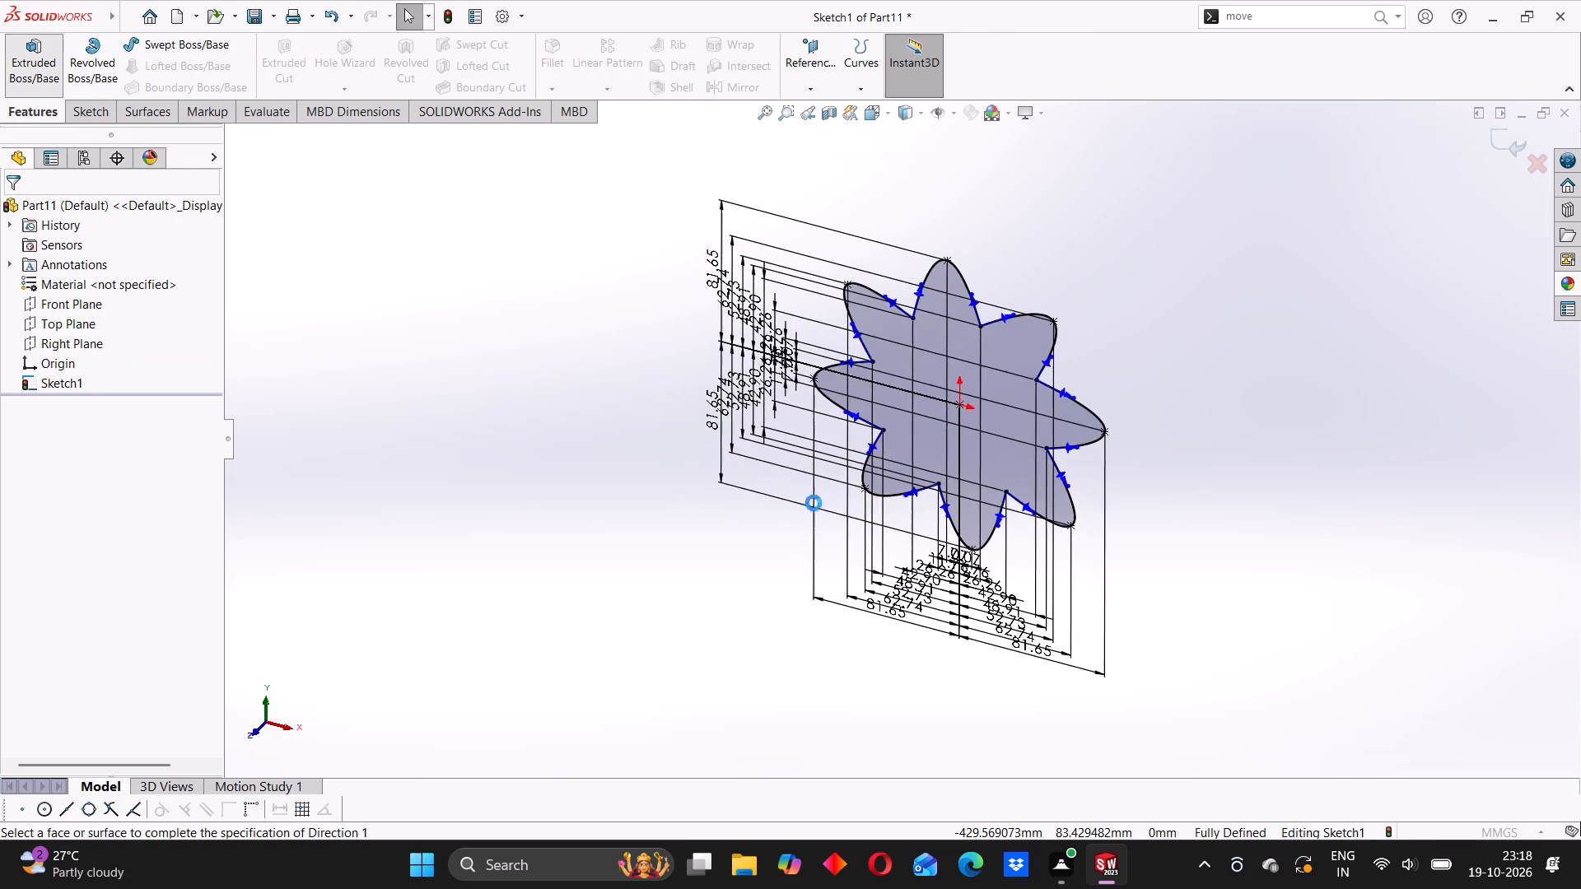
click(116, 323)
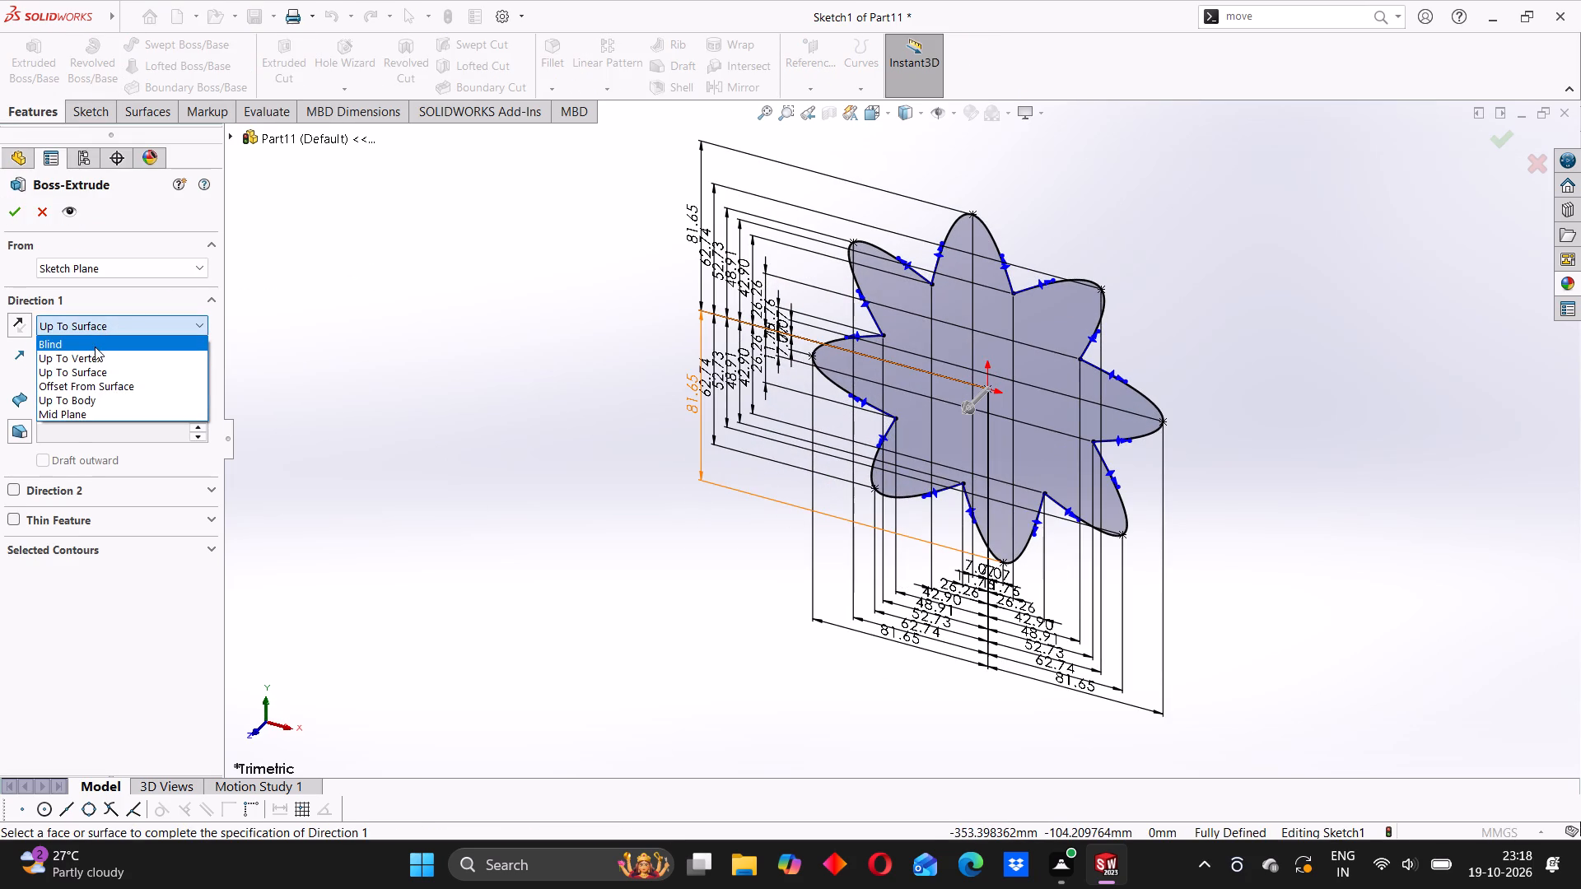
click(68, 409)
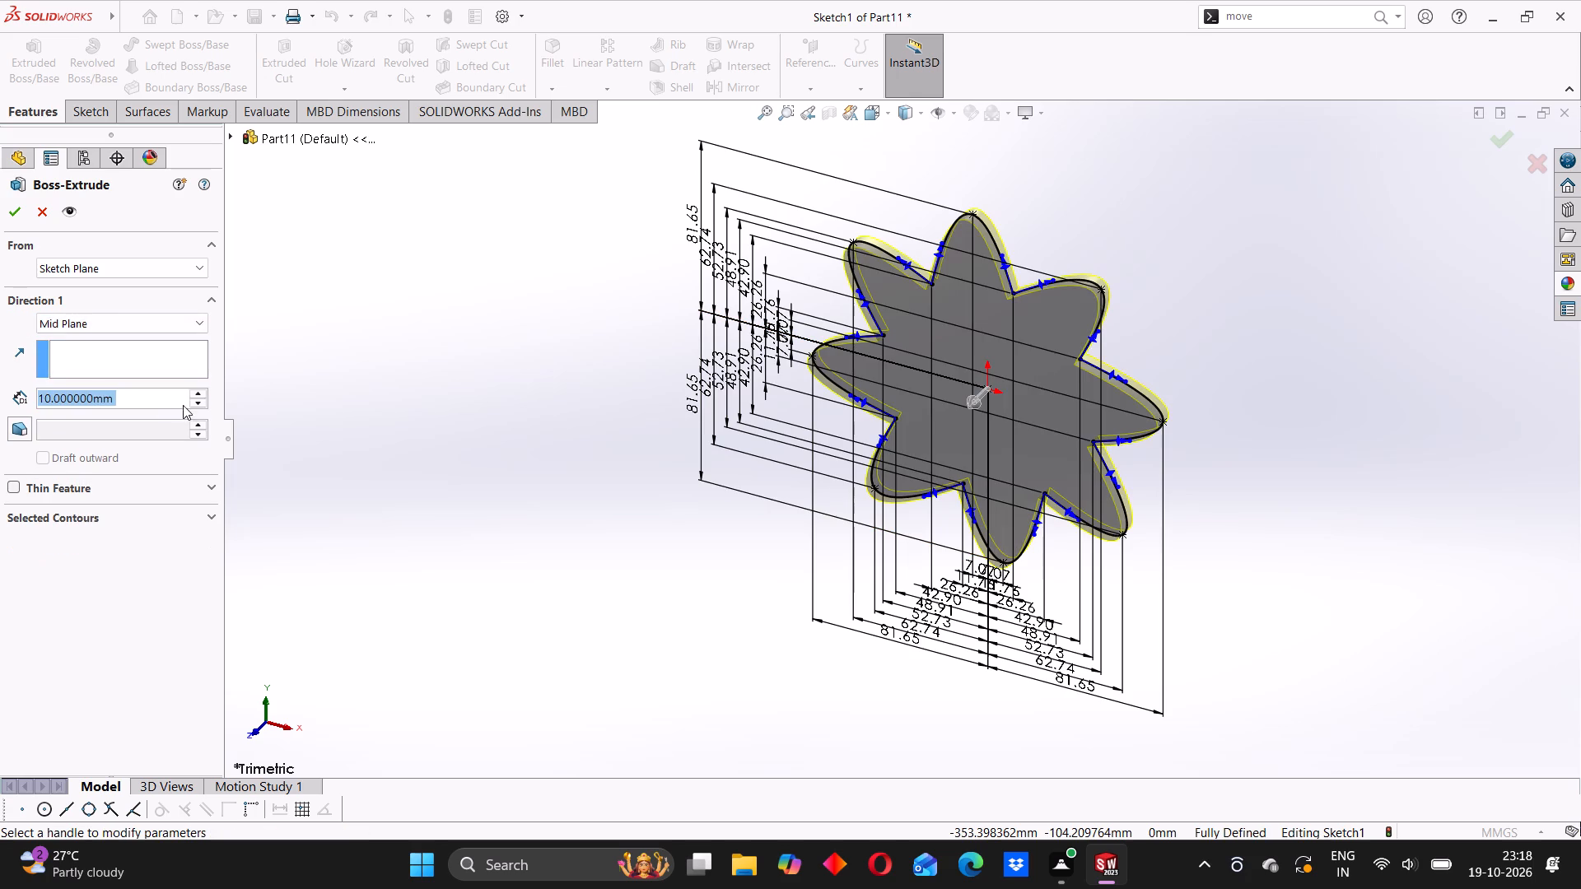
click(198, 392)
click(198, 392)
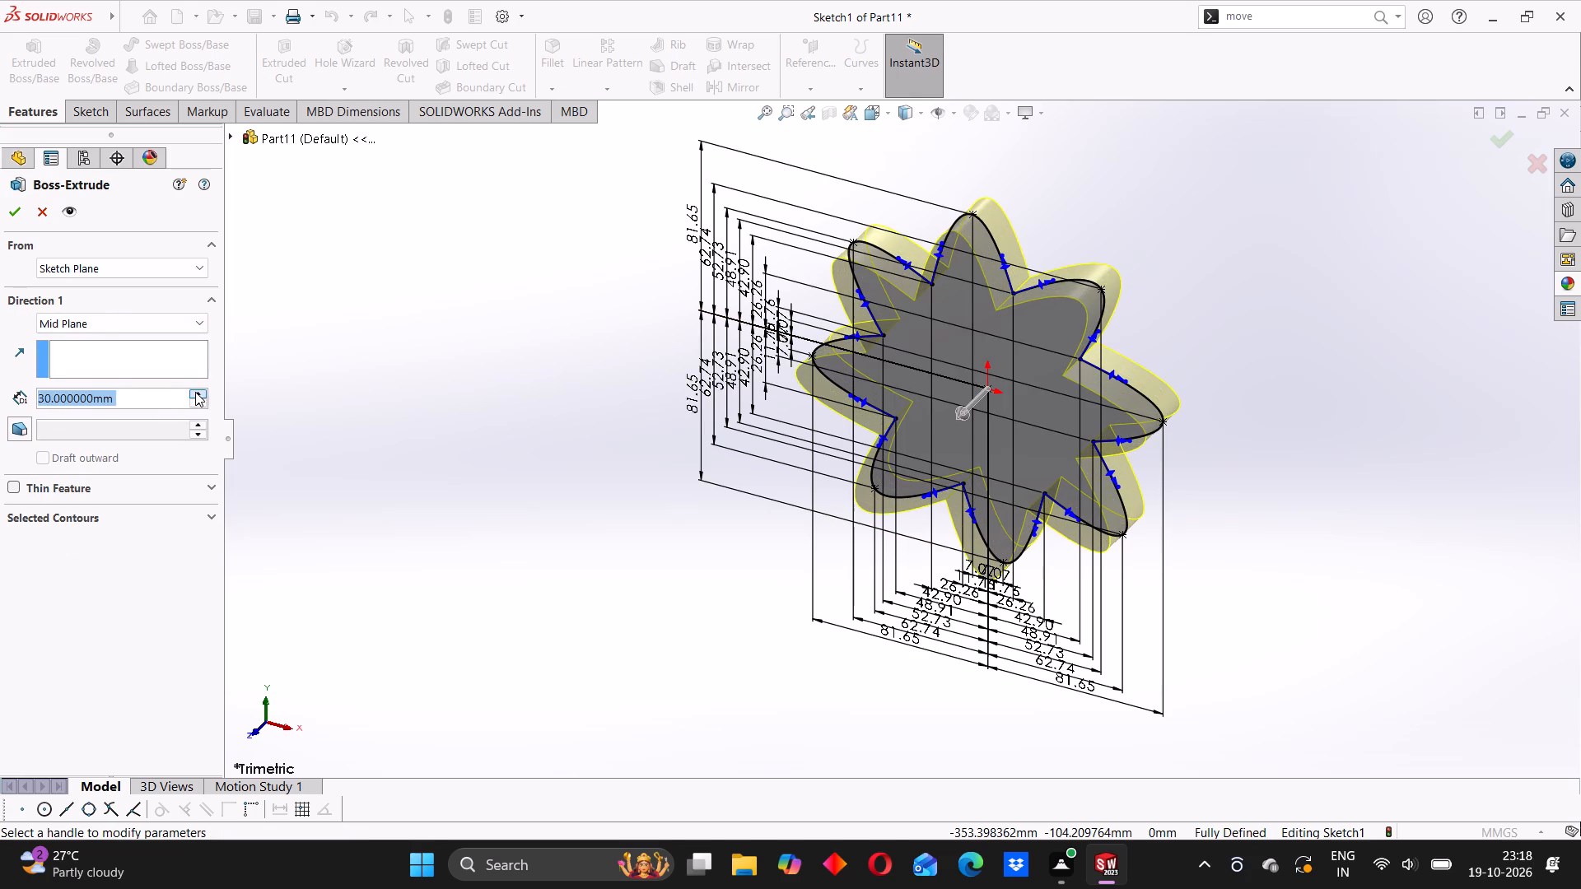
triple_click(195, 392)
click(21, 213)
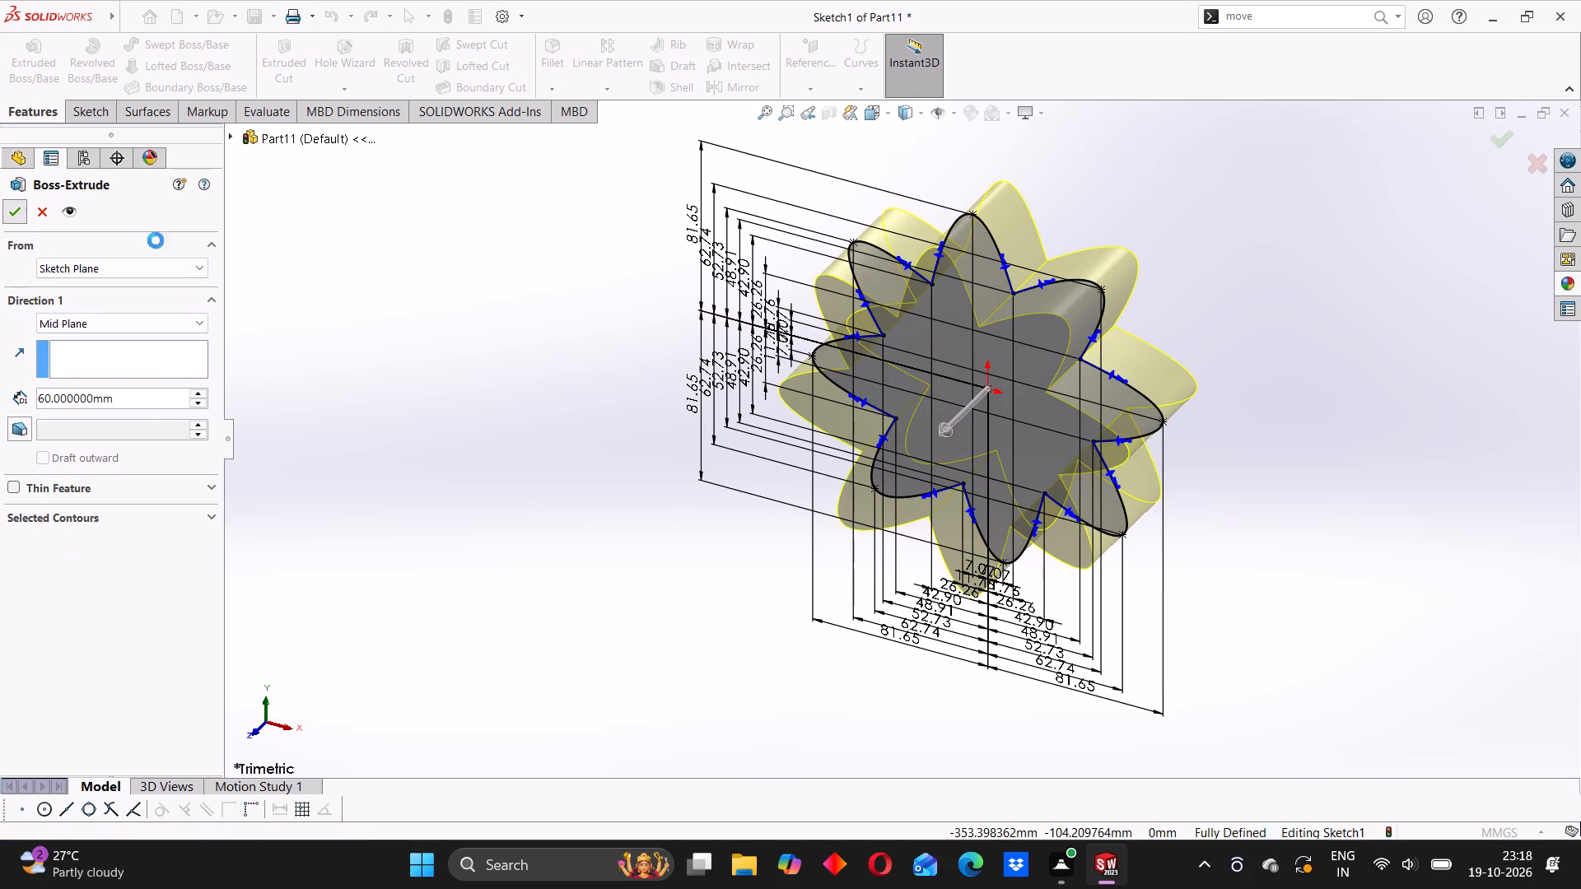
Examine the extruded eight-lobed body's thickness and lobe flanks from both faces and from the side.
middle_drag(902, 428, 937, 394)
click(674, 316)
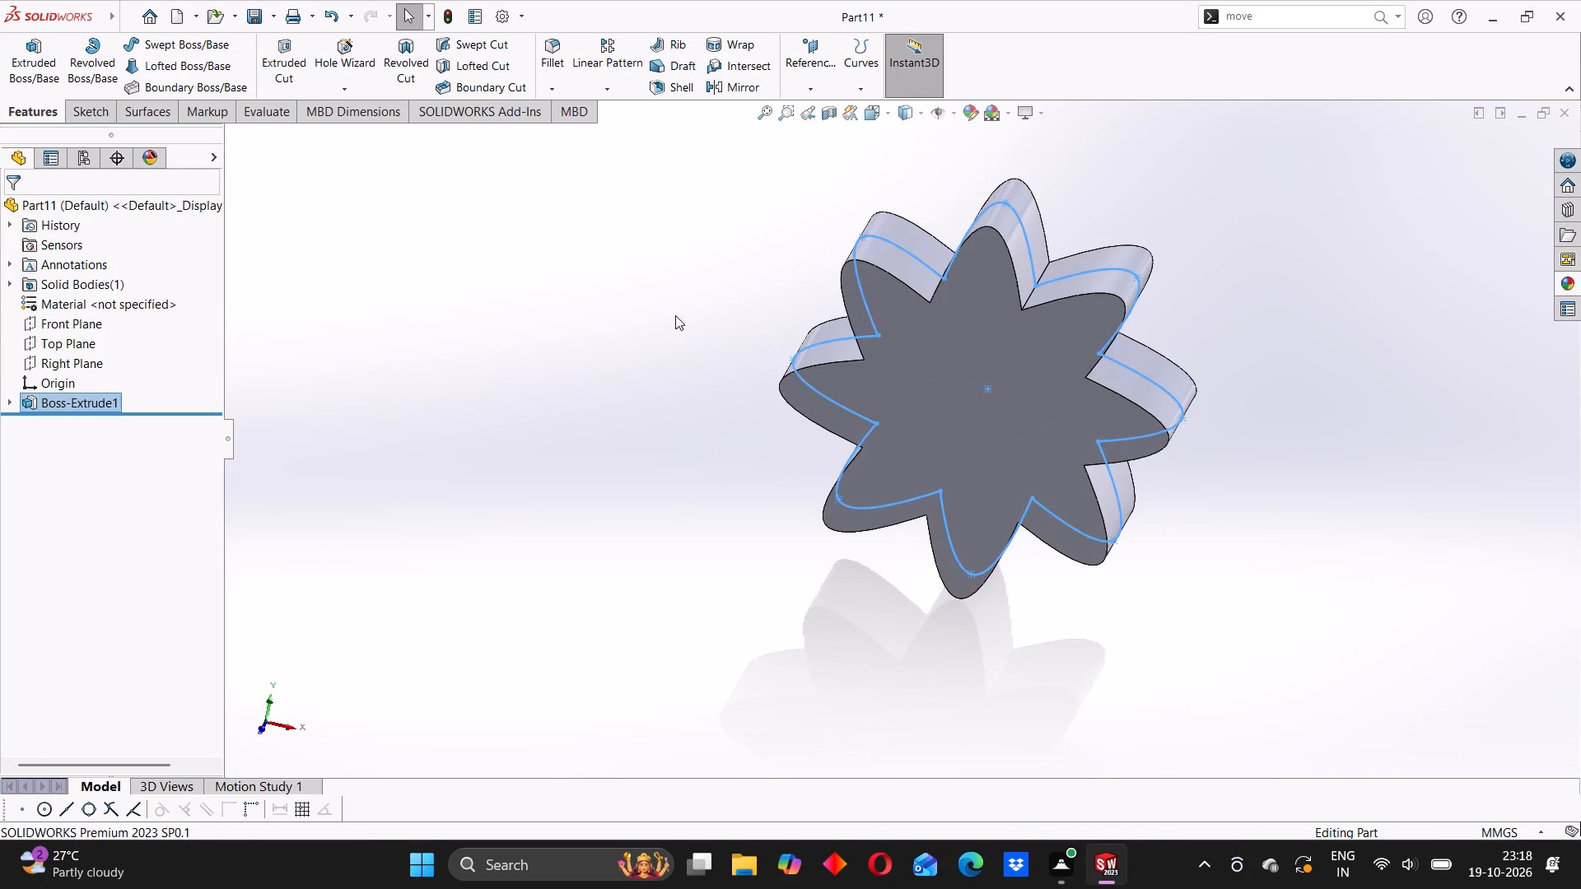
middle_drag(948, 482, 1008, 390)
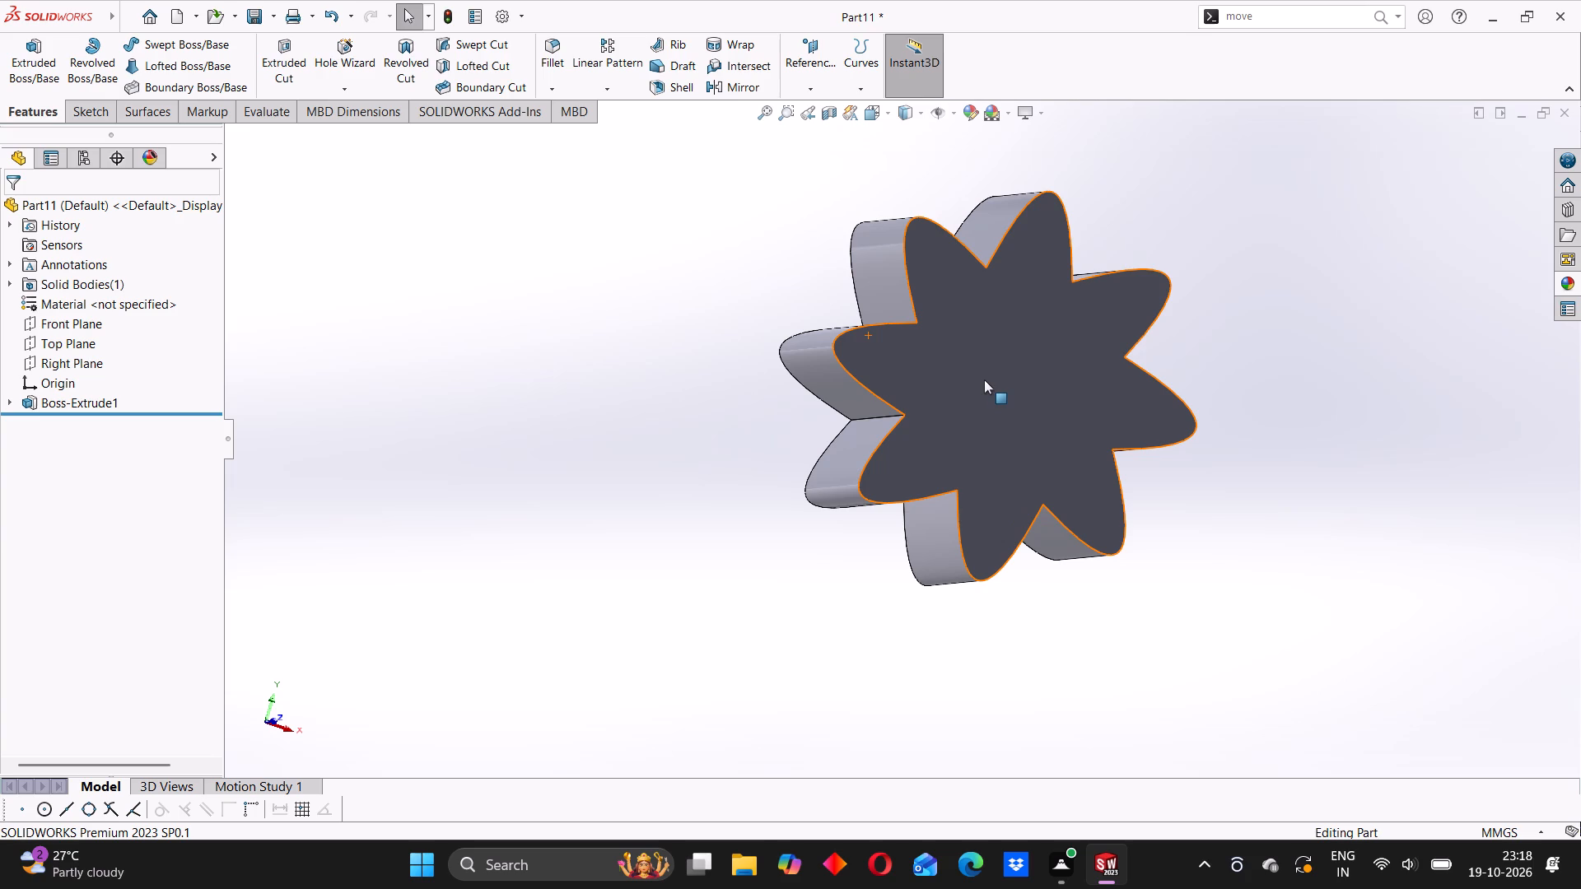
scroll(996, 384, up, 3)
middle_drag(943, 398, 968, 384)
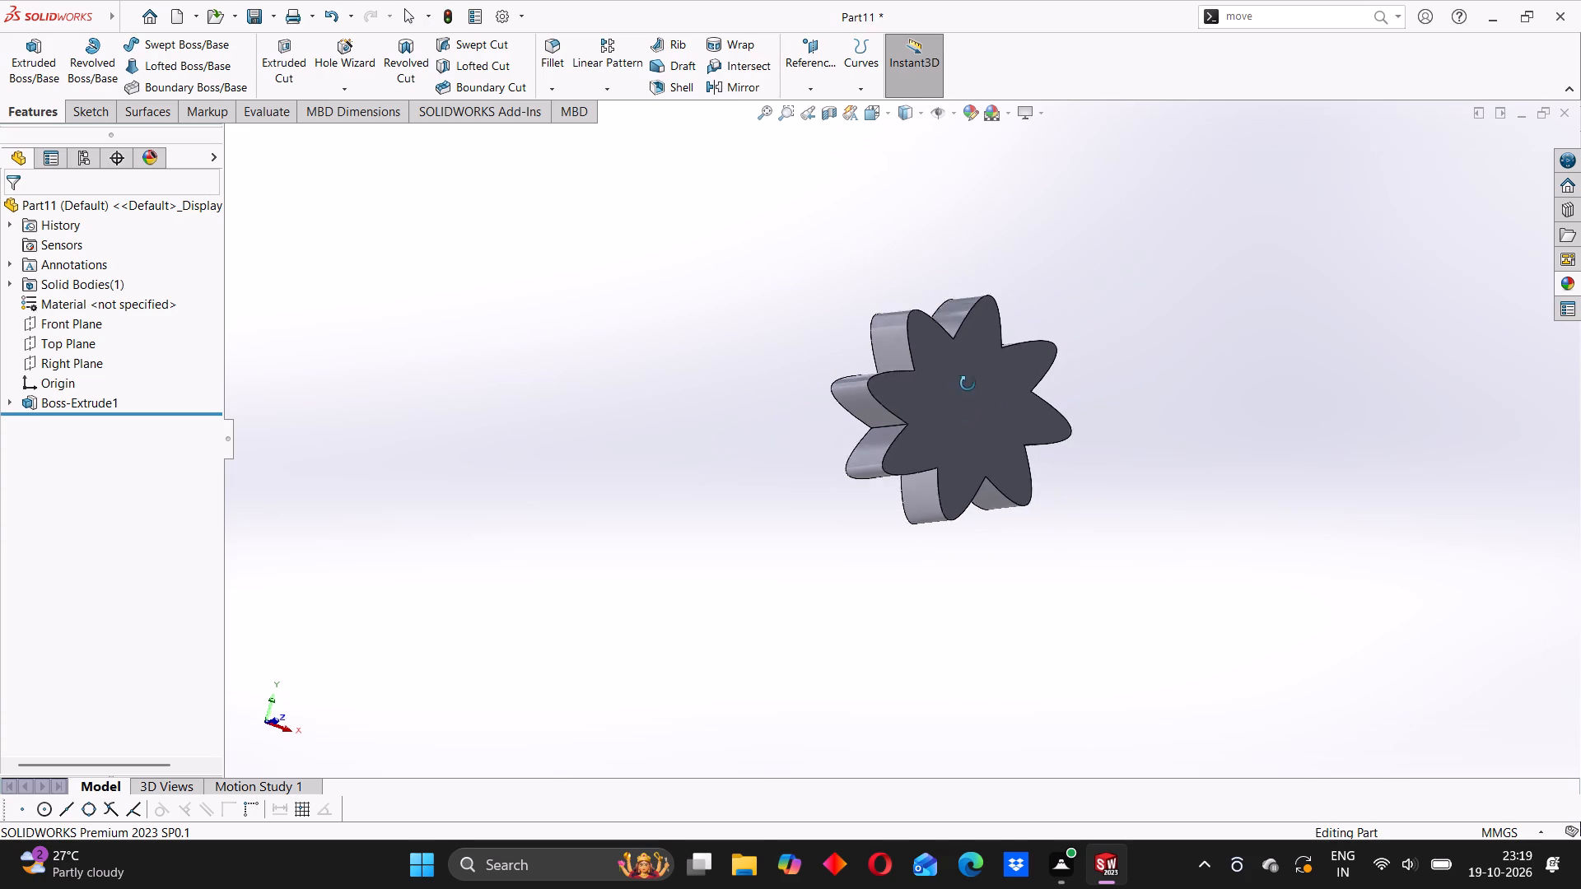
middle_drag(968, 384, 988, 378)
scroll(988, 375, down, 3)
middle_drag(951, 393, 950, 445)
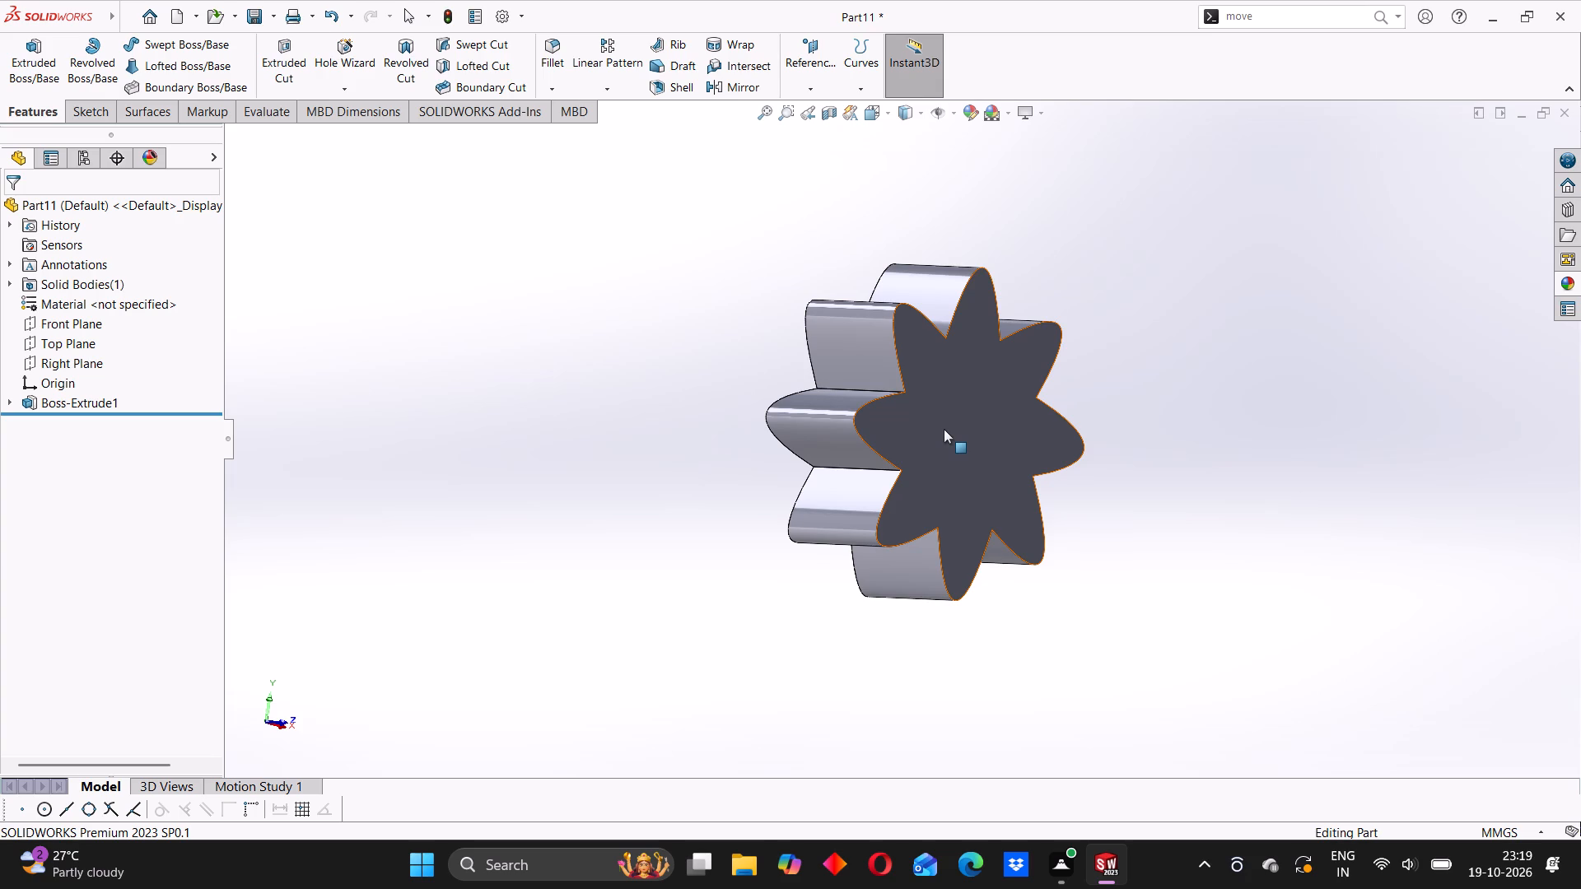
scroll(908, 379, down, 3)
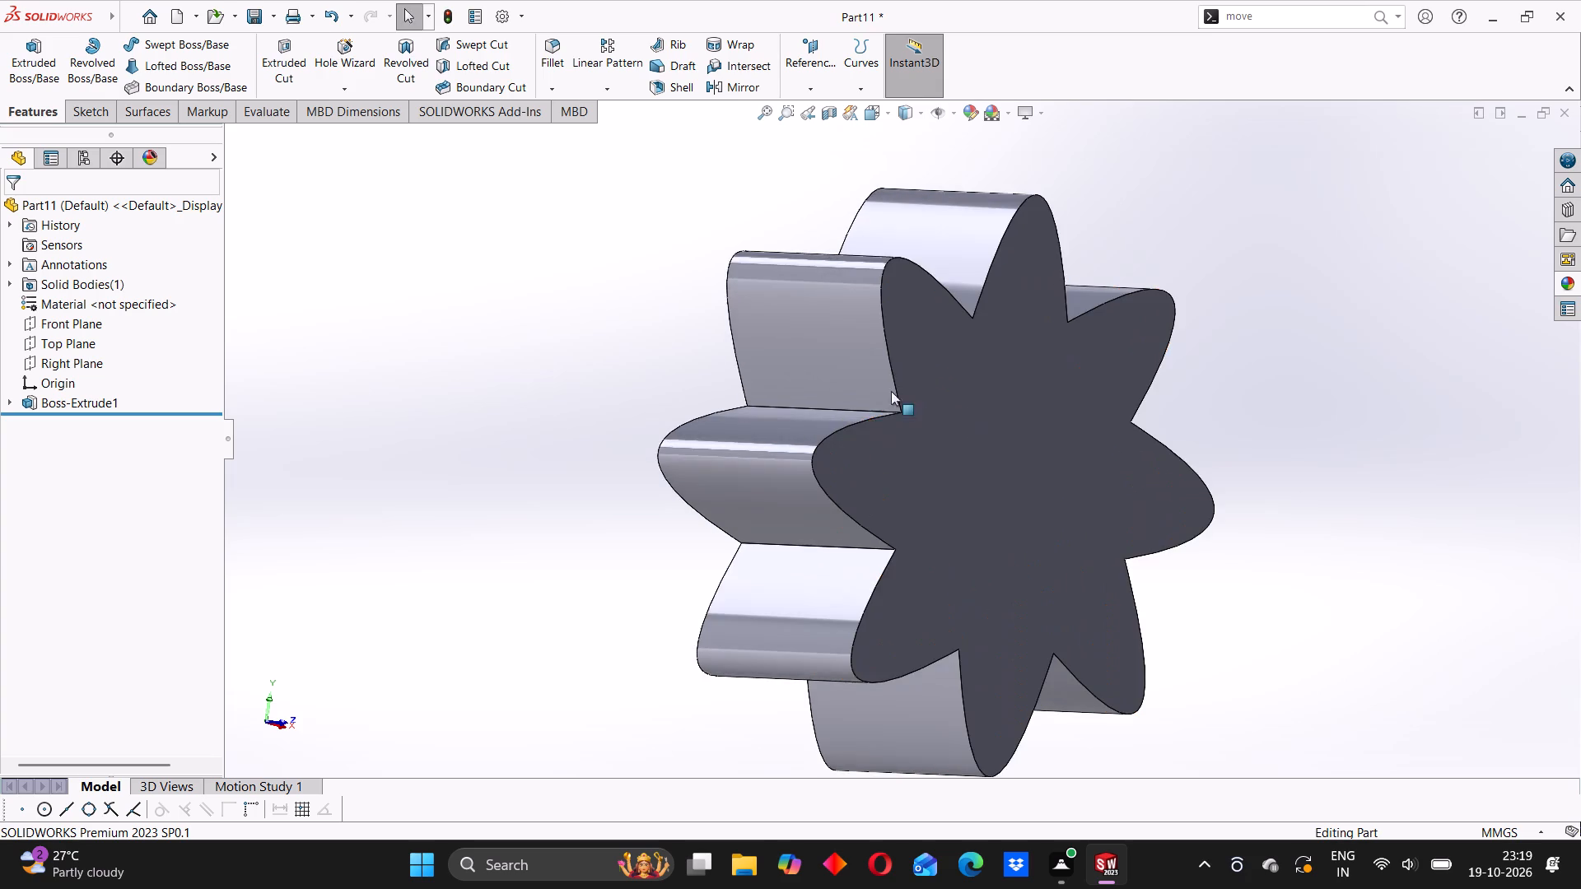
middle_drag(860, 402, 755, 496)
click(837, 452)
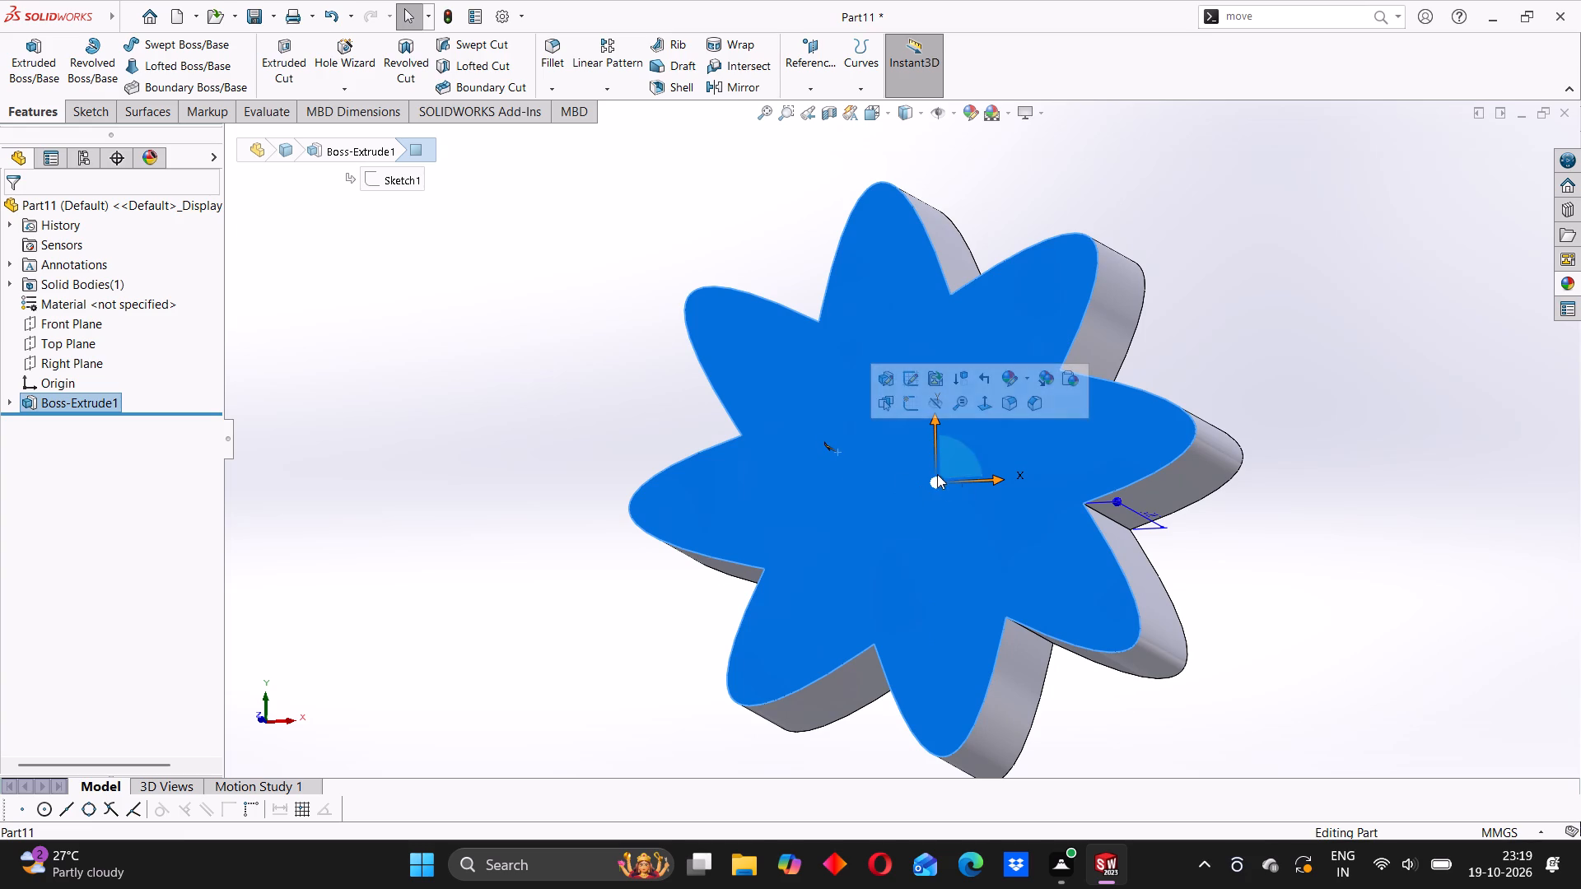
scroll(937, 473, up, 1)
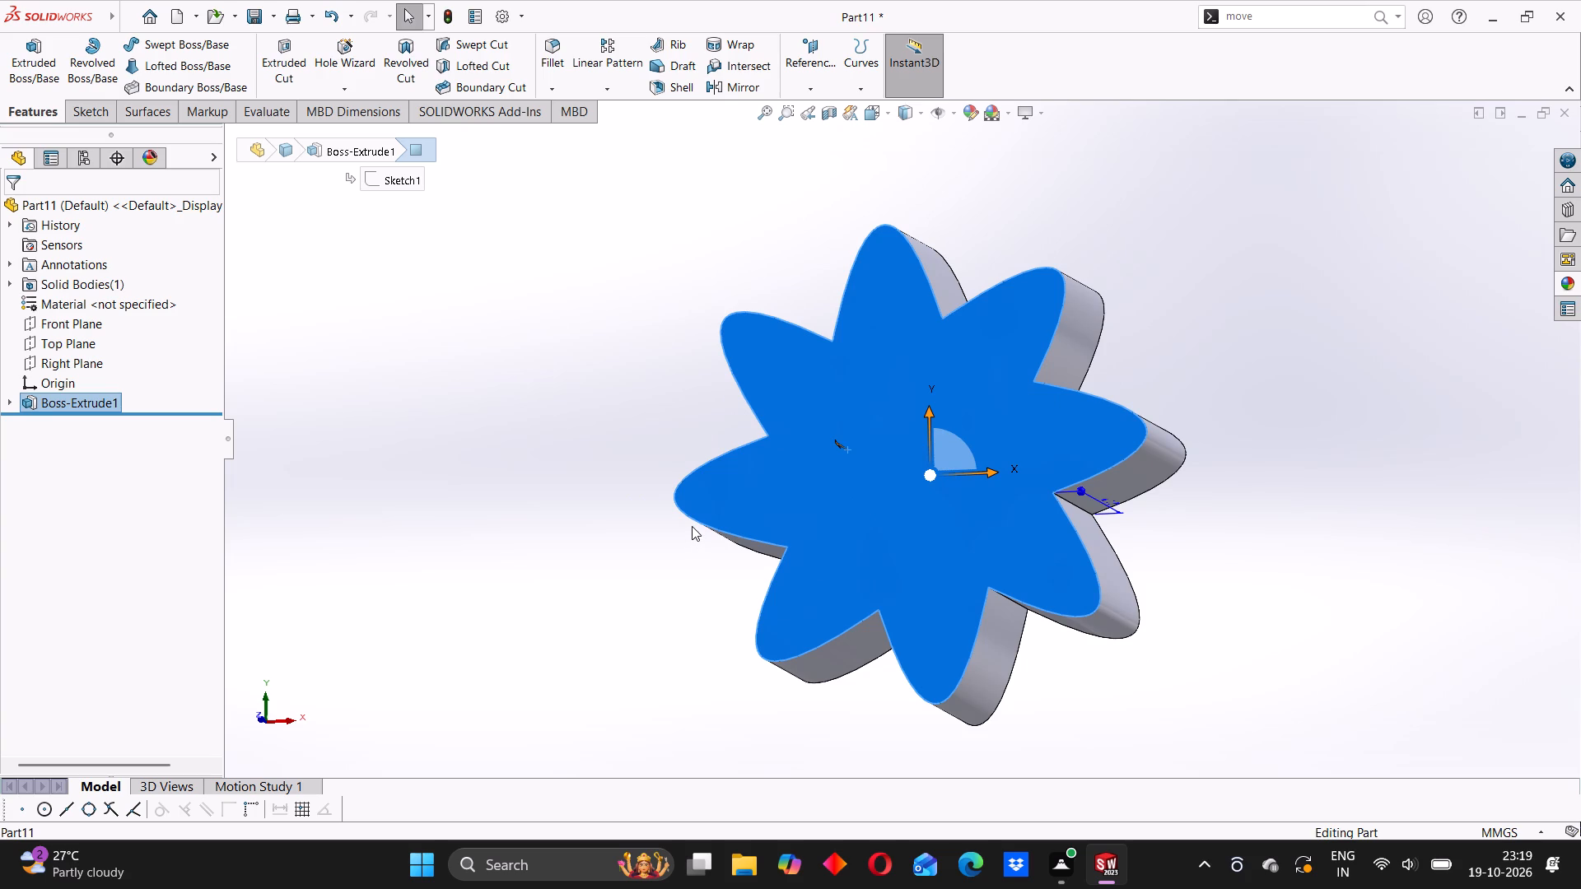
scroll(756, 512, up, 1)
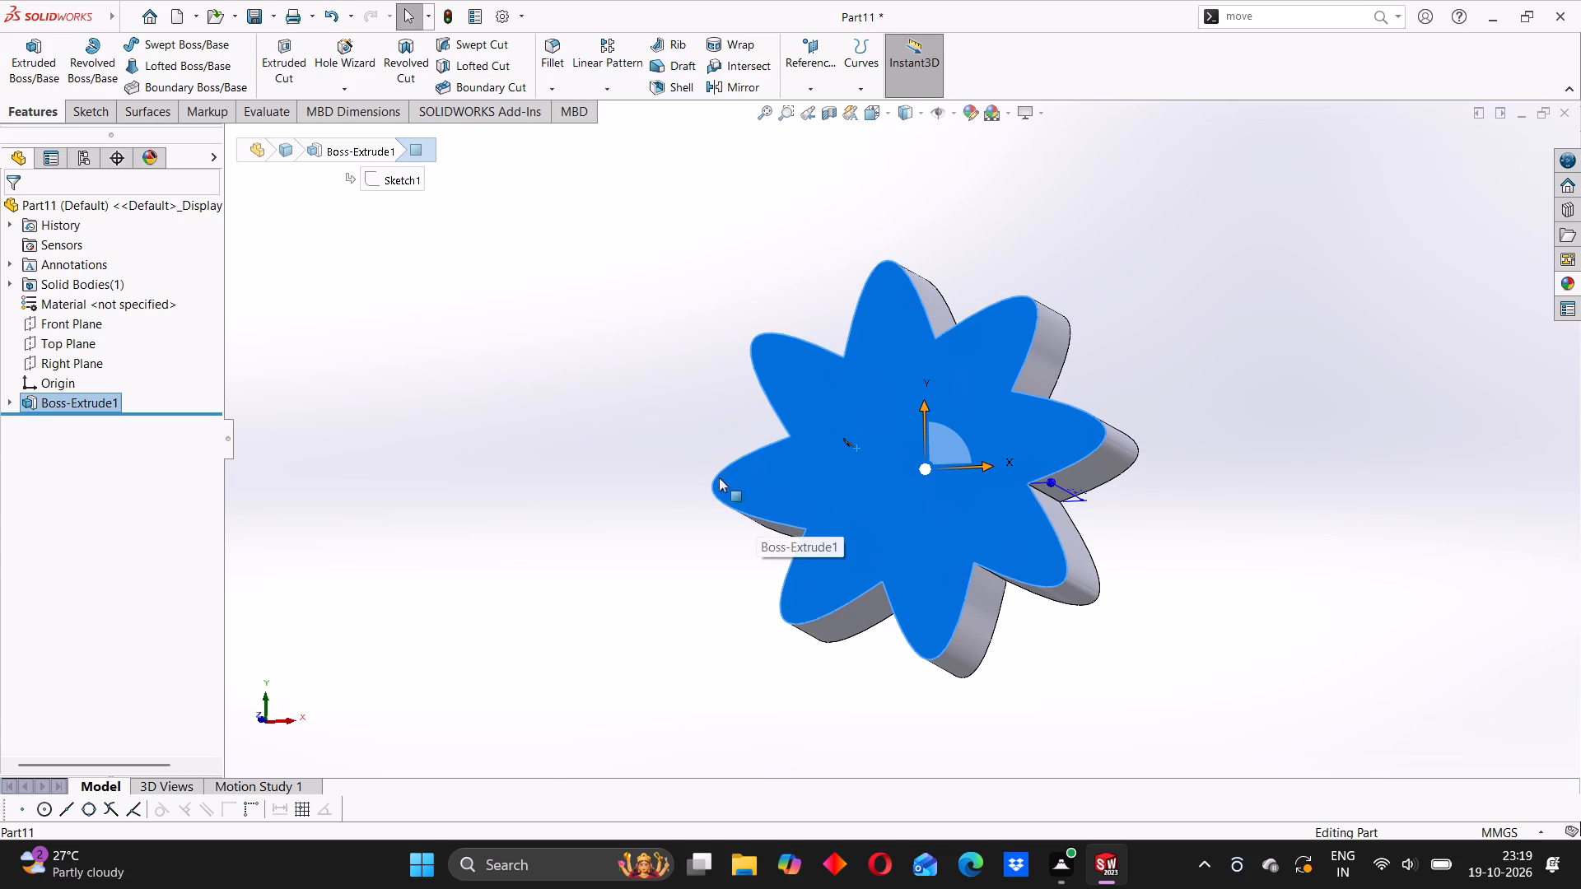
click(669, 458)
scroll(804, 407, up, 2)
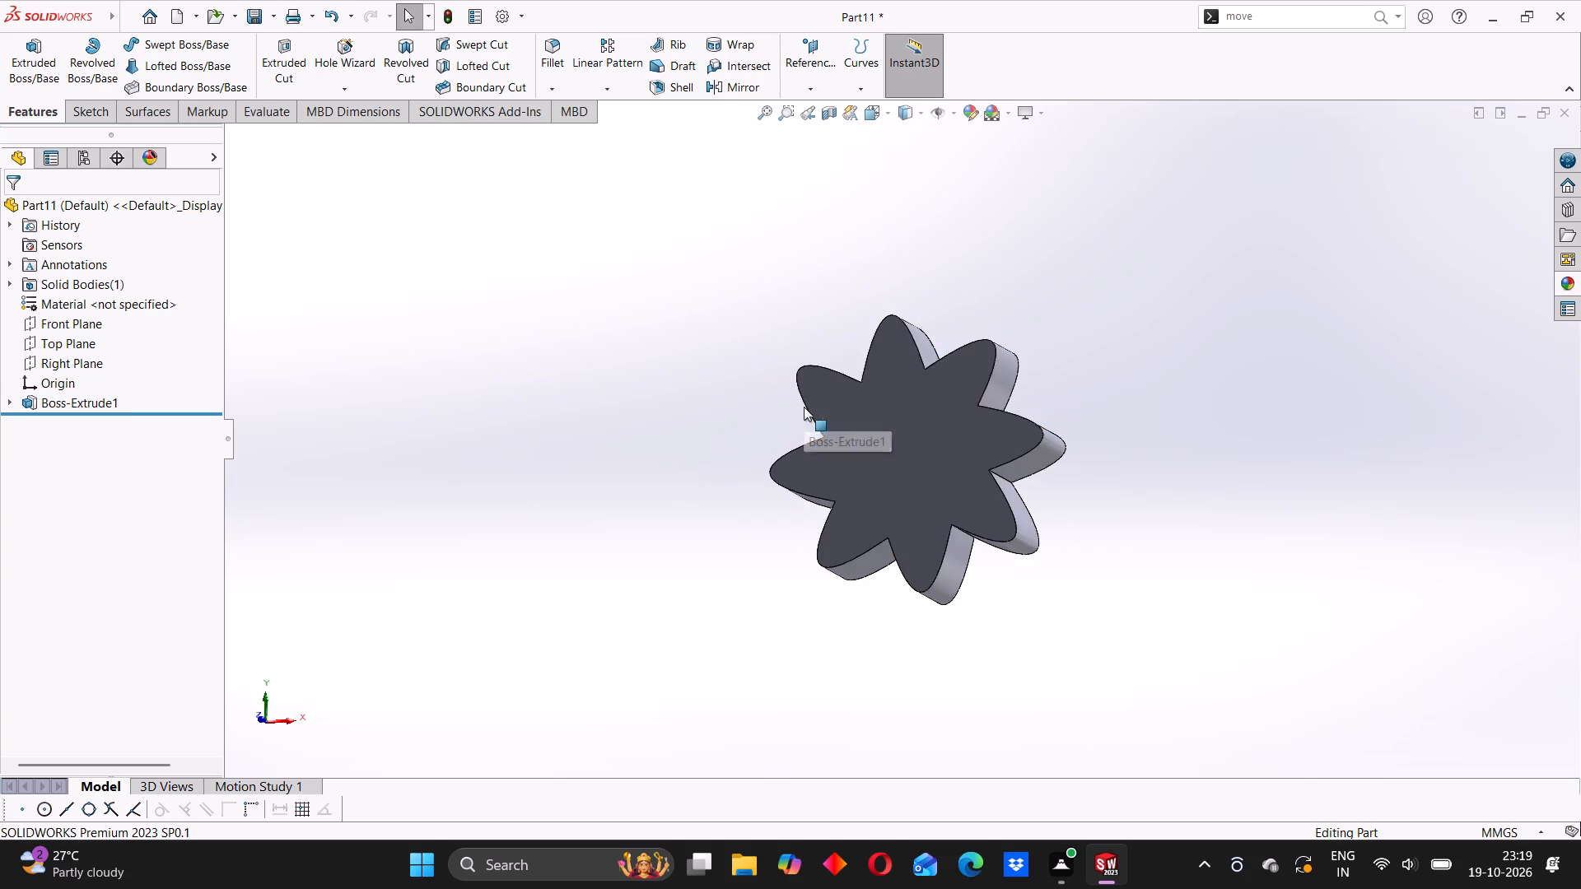
middle_drag(804, 407, 984, 453)
scroll(971, 440, down, 4)
middle_drag(858, 432, 874, 429)
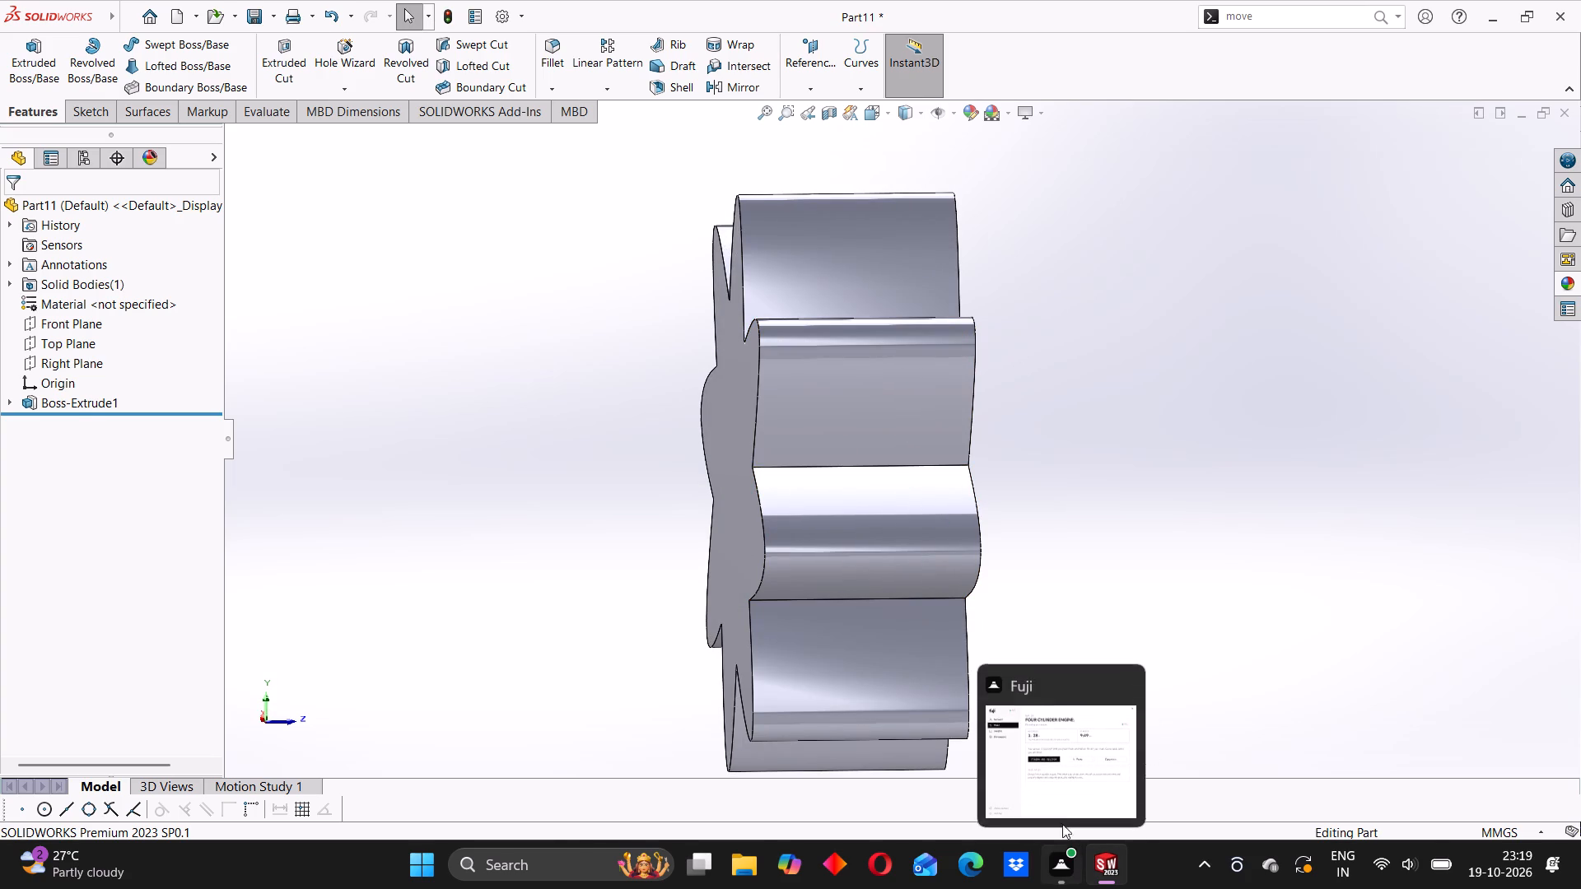
scroll(671, 442, up, 2)
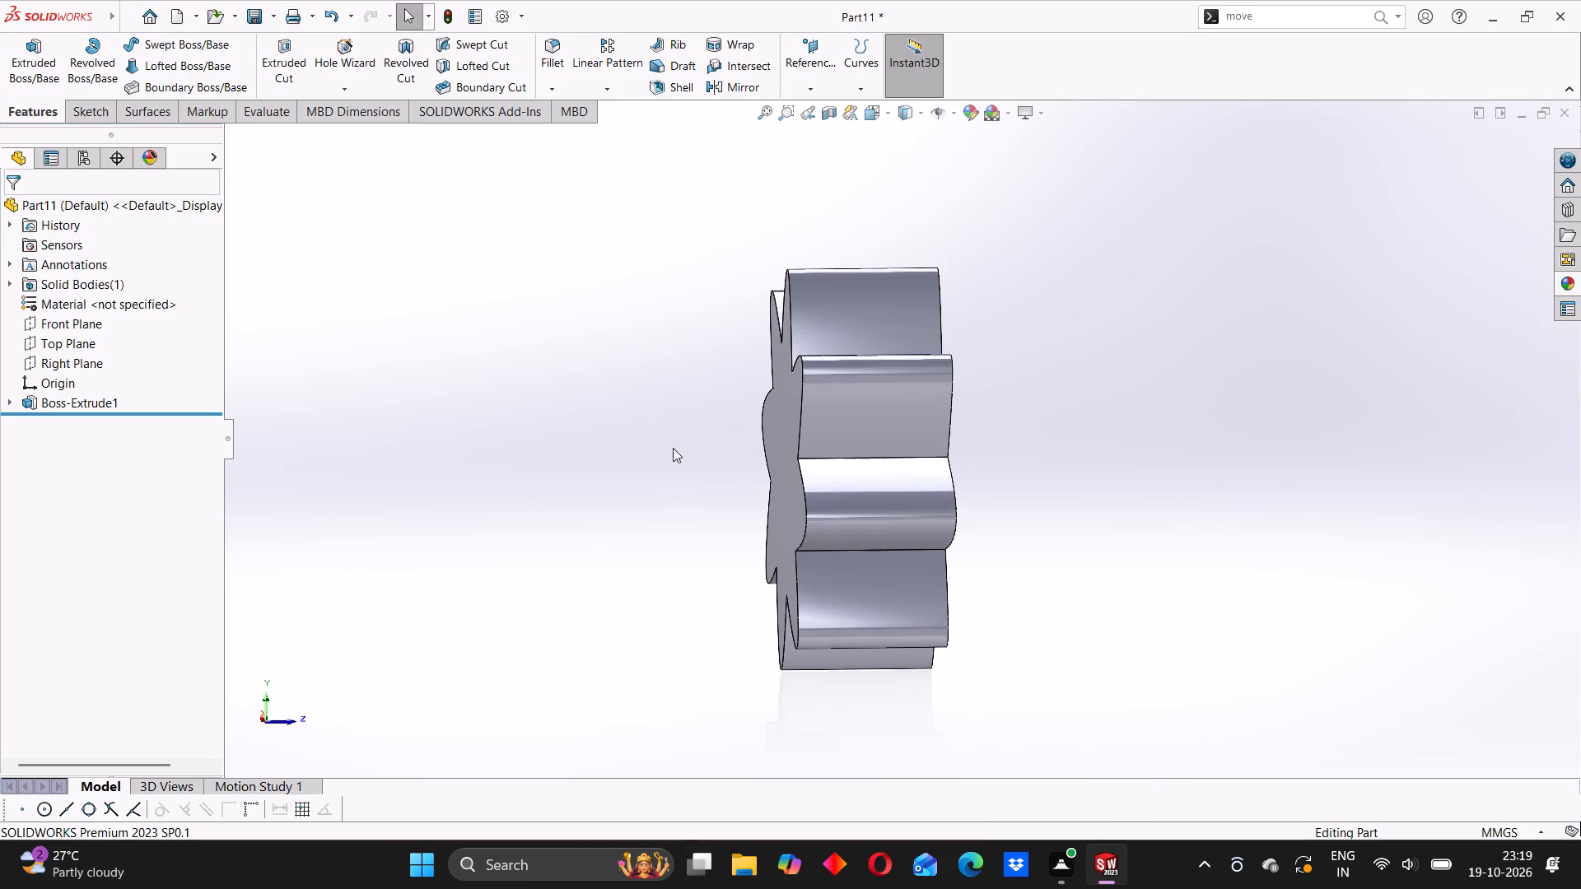
middle_drag(781, 440, 970, 442)
scroll(825, 390, down, 2)
middle_drag(732, 427, 933, 427)
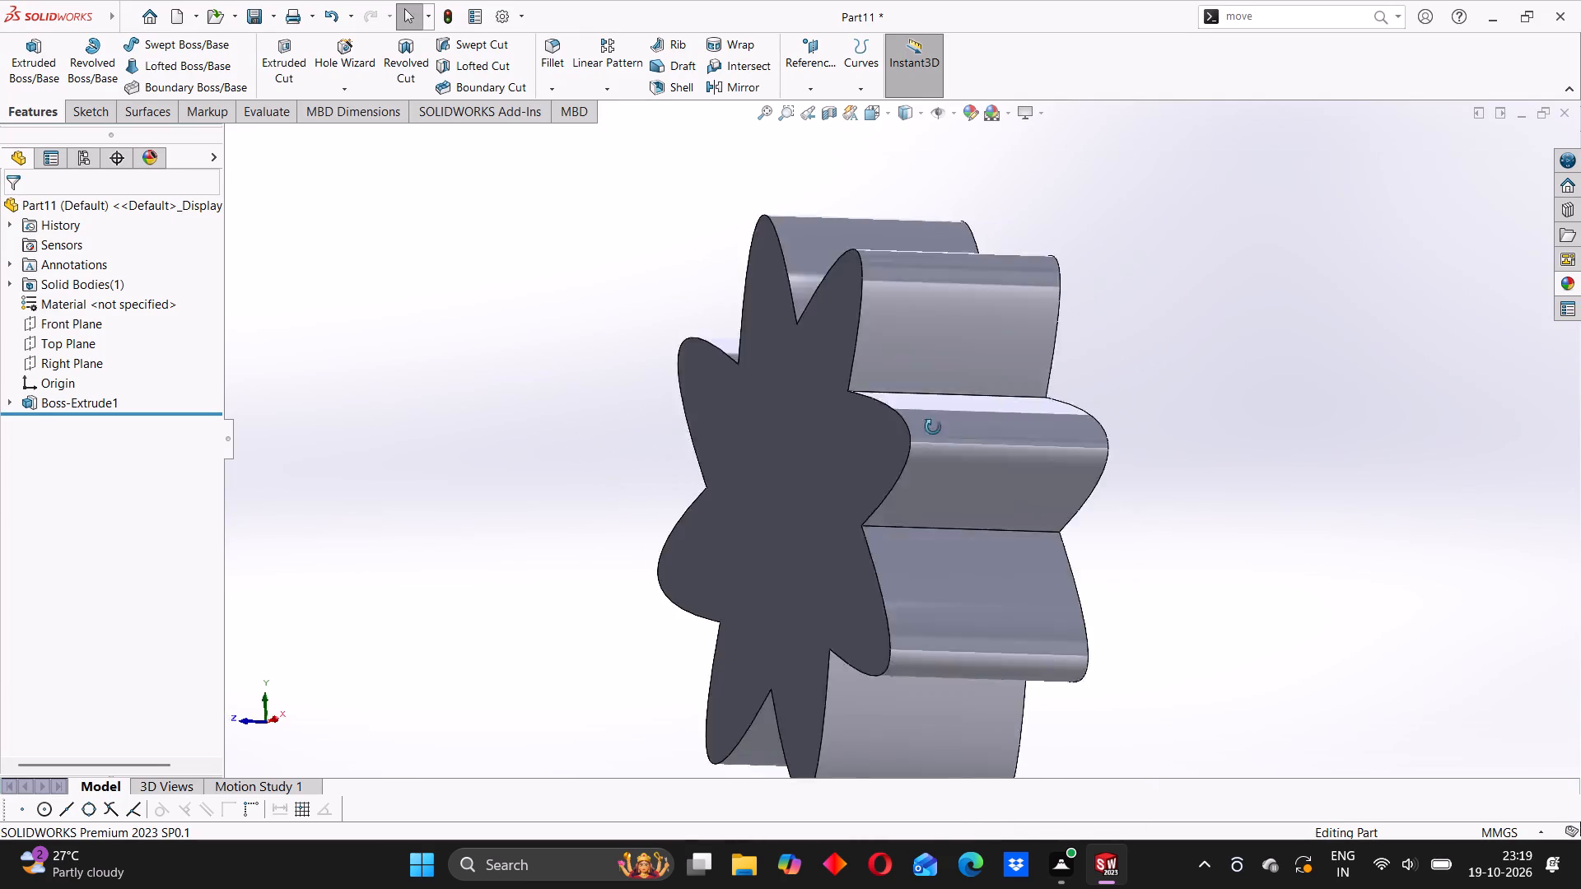
middle_drag(933, 427, 903, 449)
scroll(898, 451, up, 1)
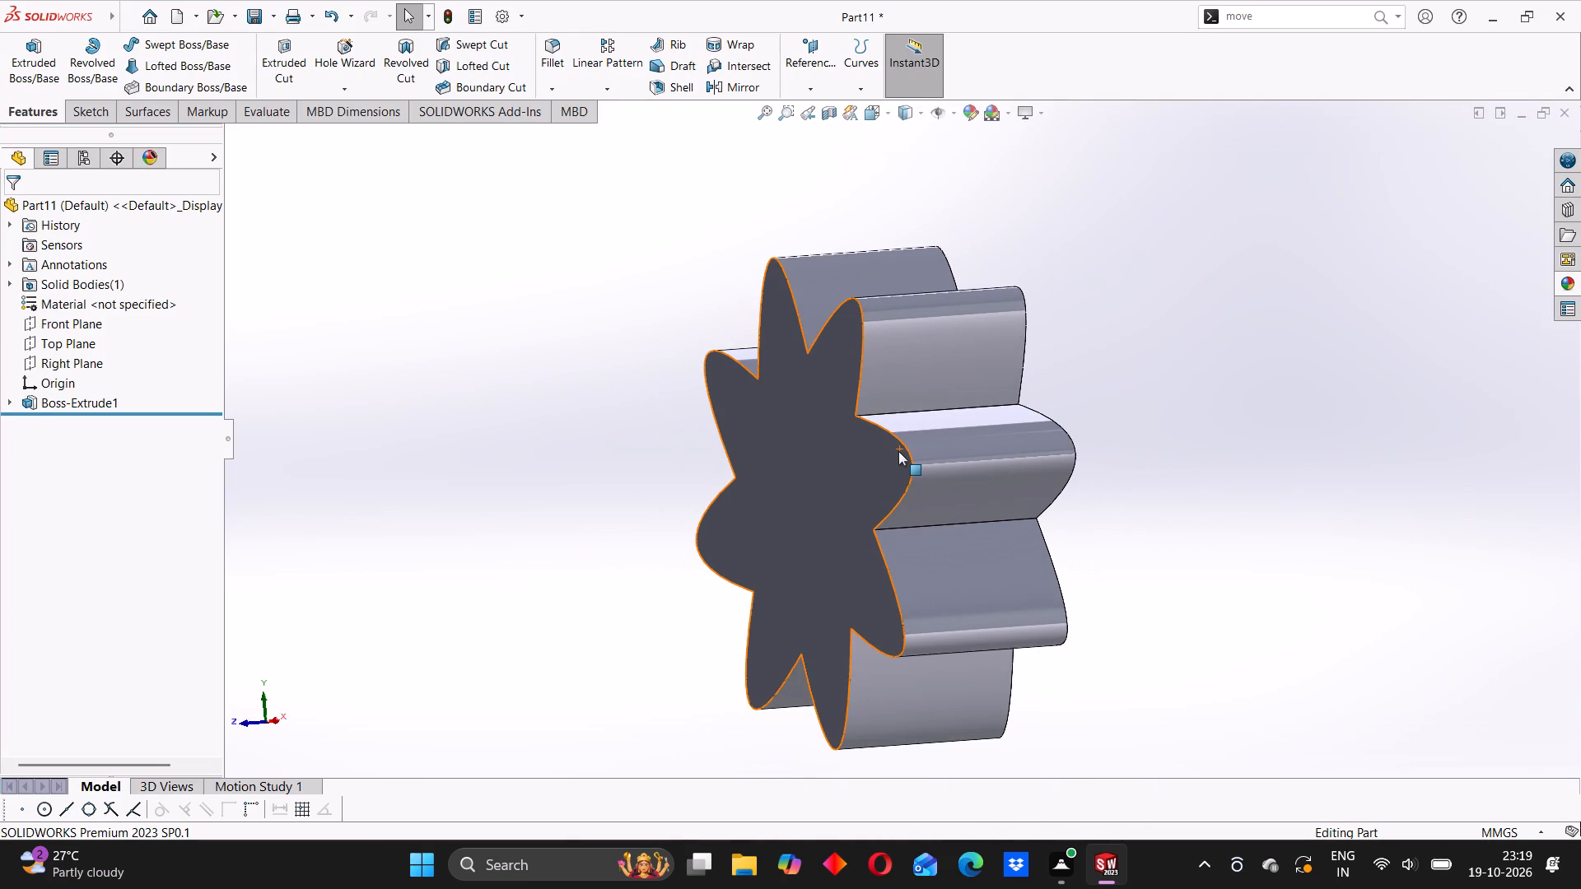
scroll(1000, 428, down, 1)
middle_drag(887, 442, 930, 424)
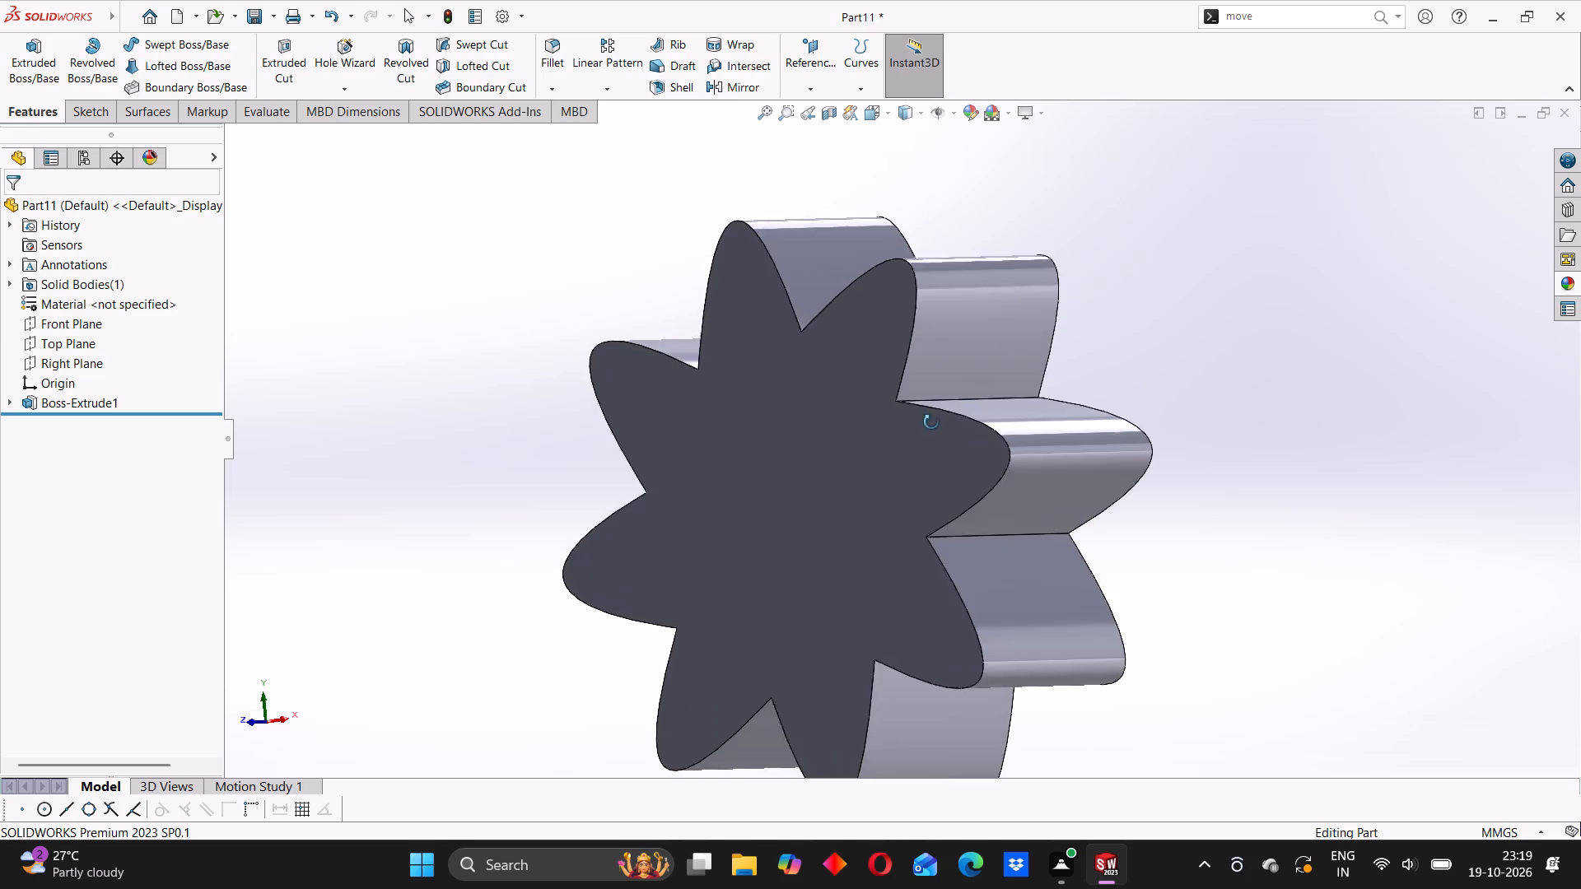
scroll(786, 457, up, 2)
Edit the eight-lobed body's extrusion and set its mid-plane depth to 40 mm.
click(78, 403)
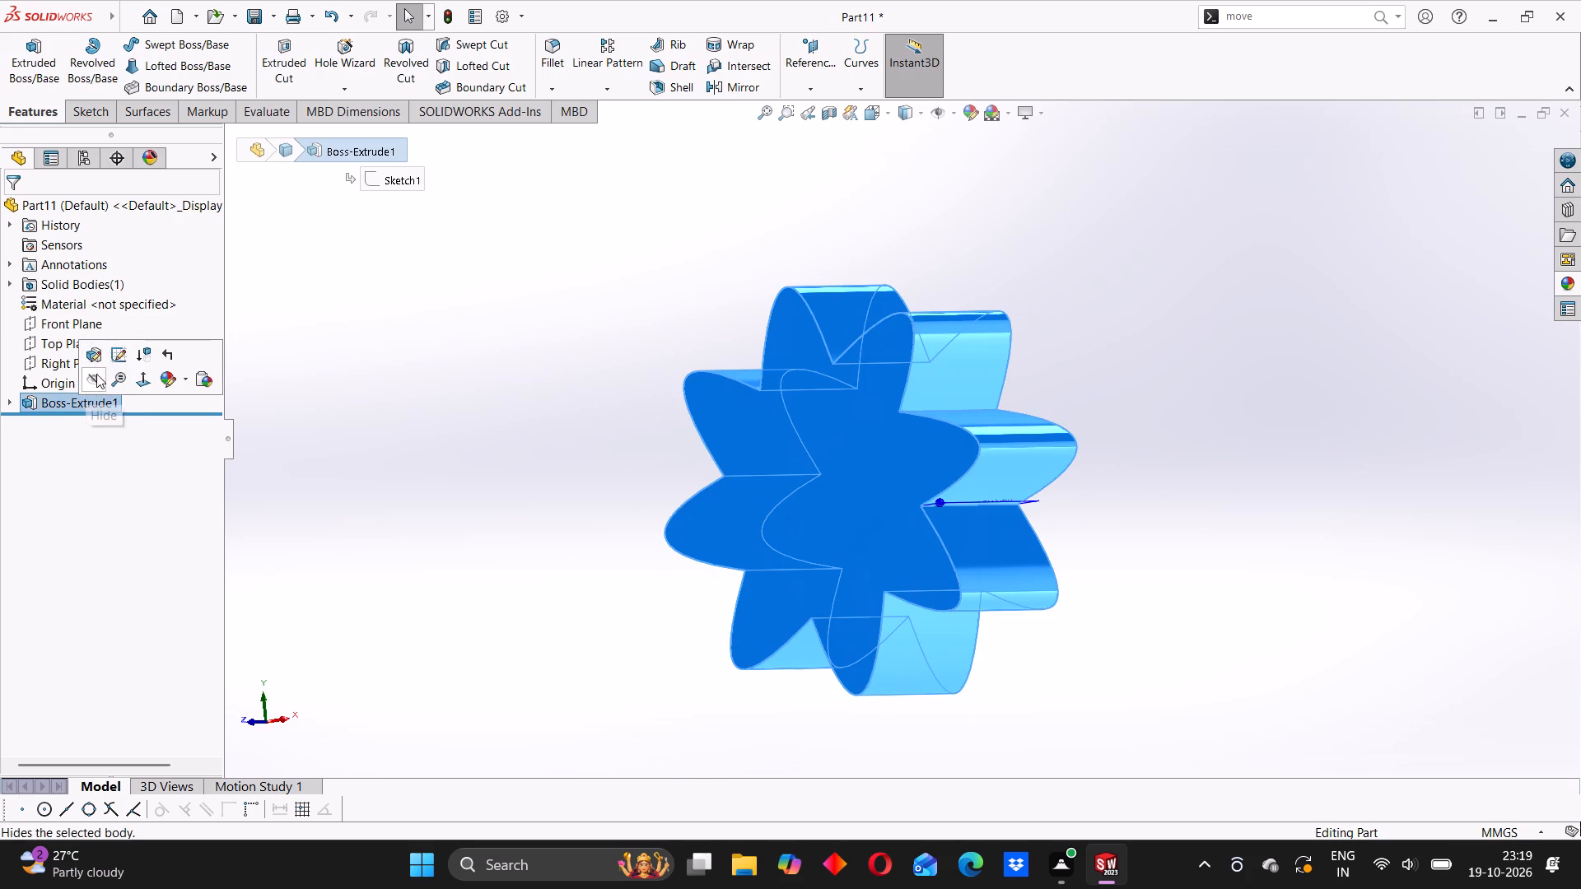
click(101, 353)
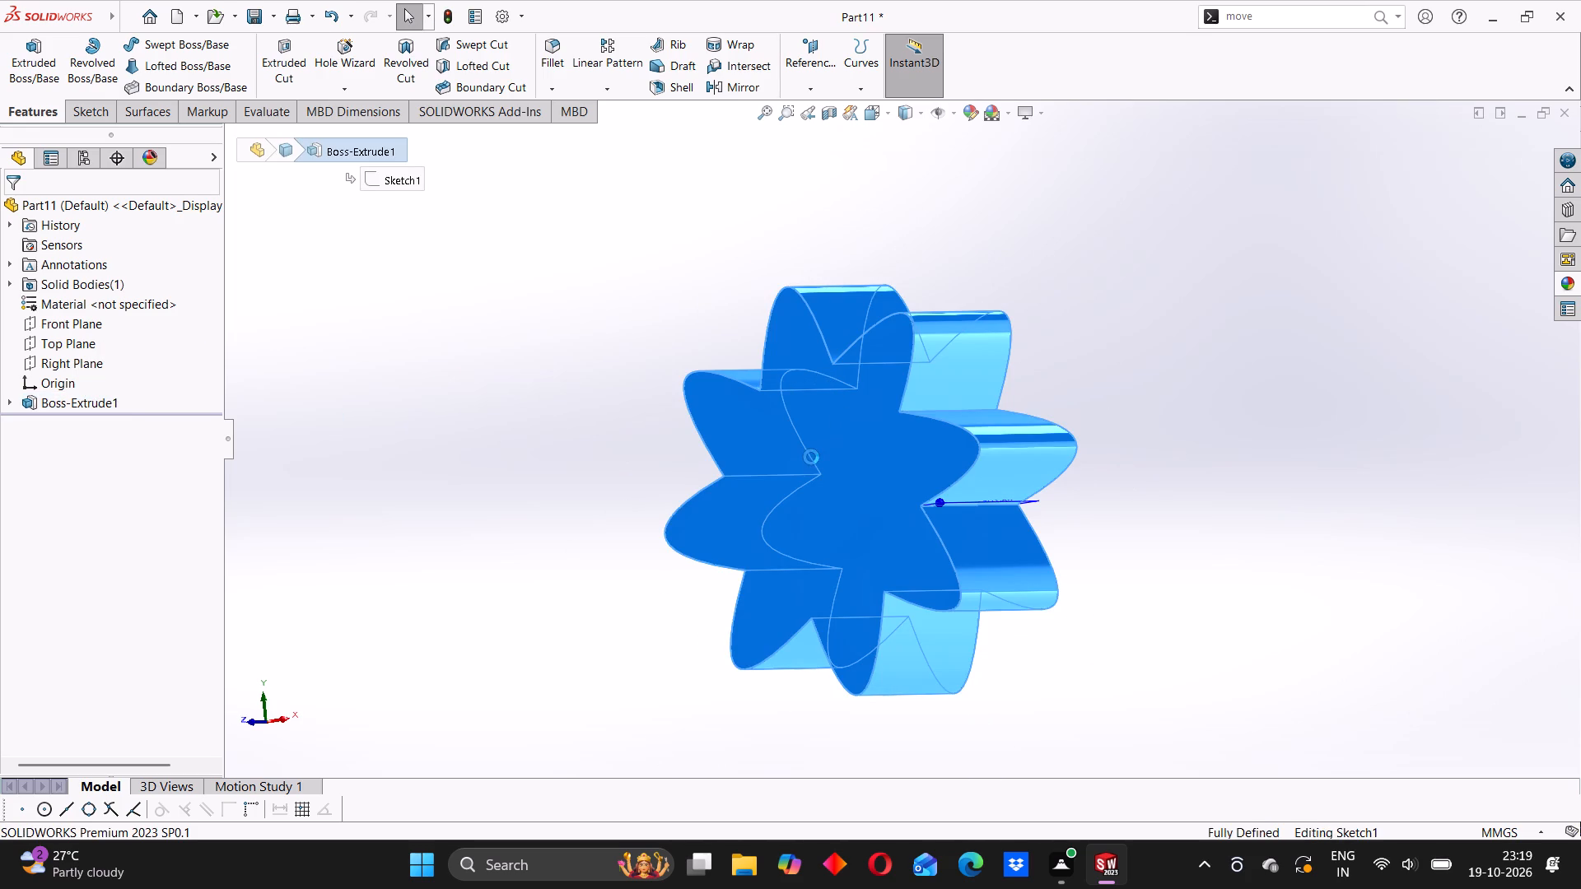
middle_drag(793, 459, 843, 434)
middle_drag(798, 442, 832, 431)
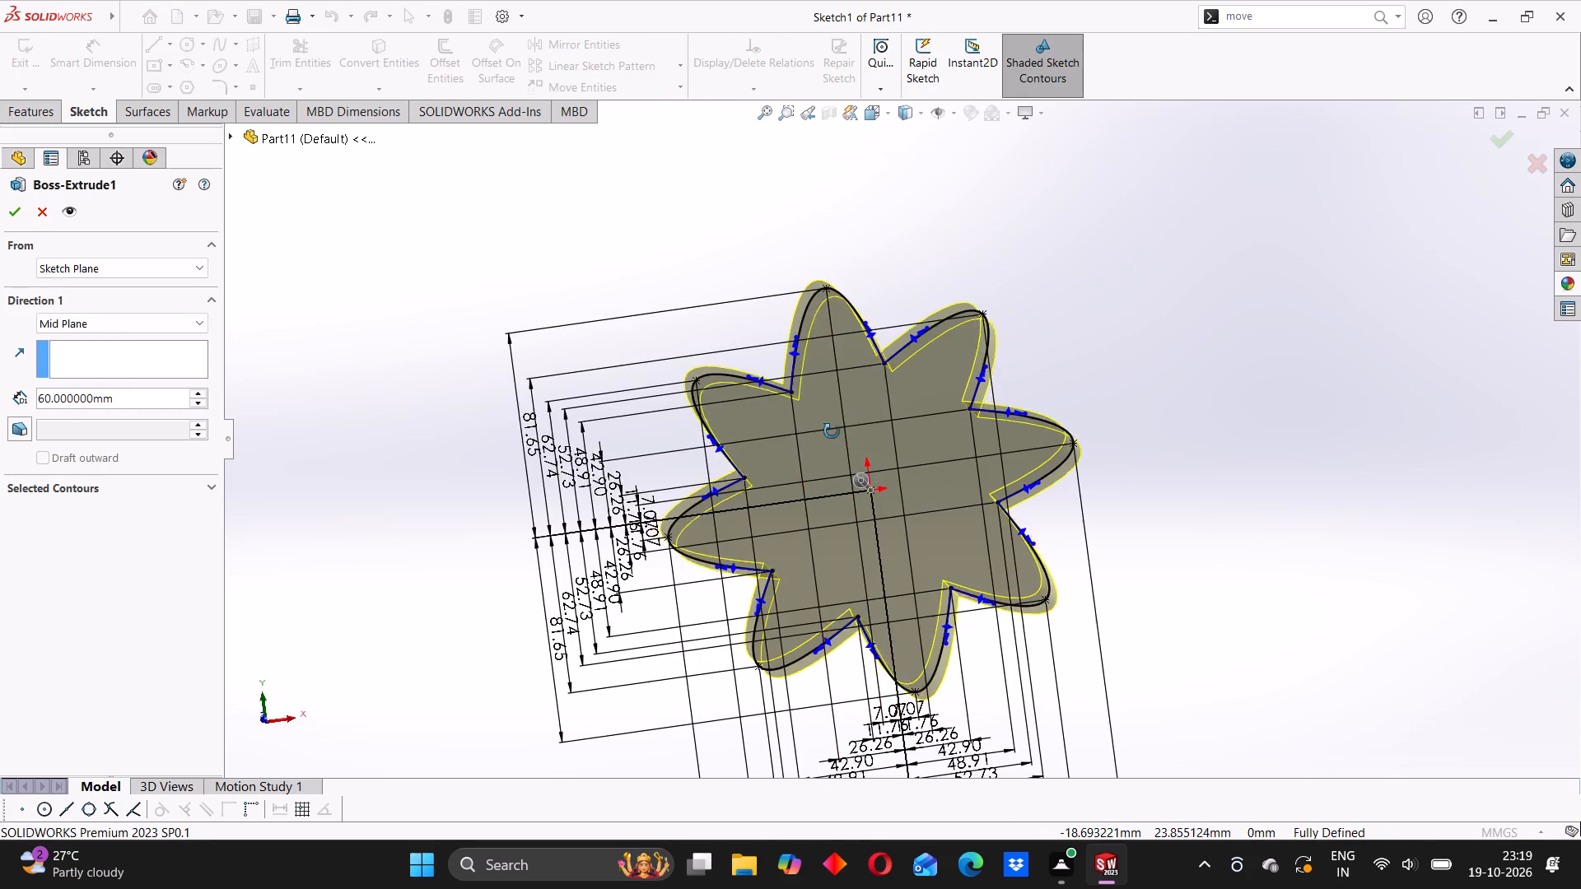
middle_drag(832, 431, 921, 516)
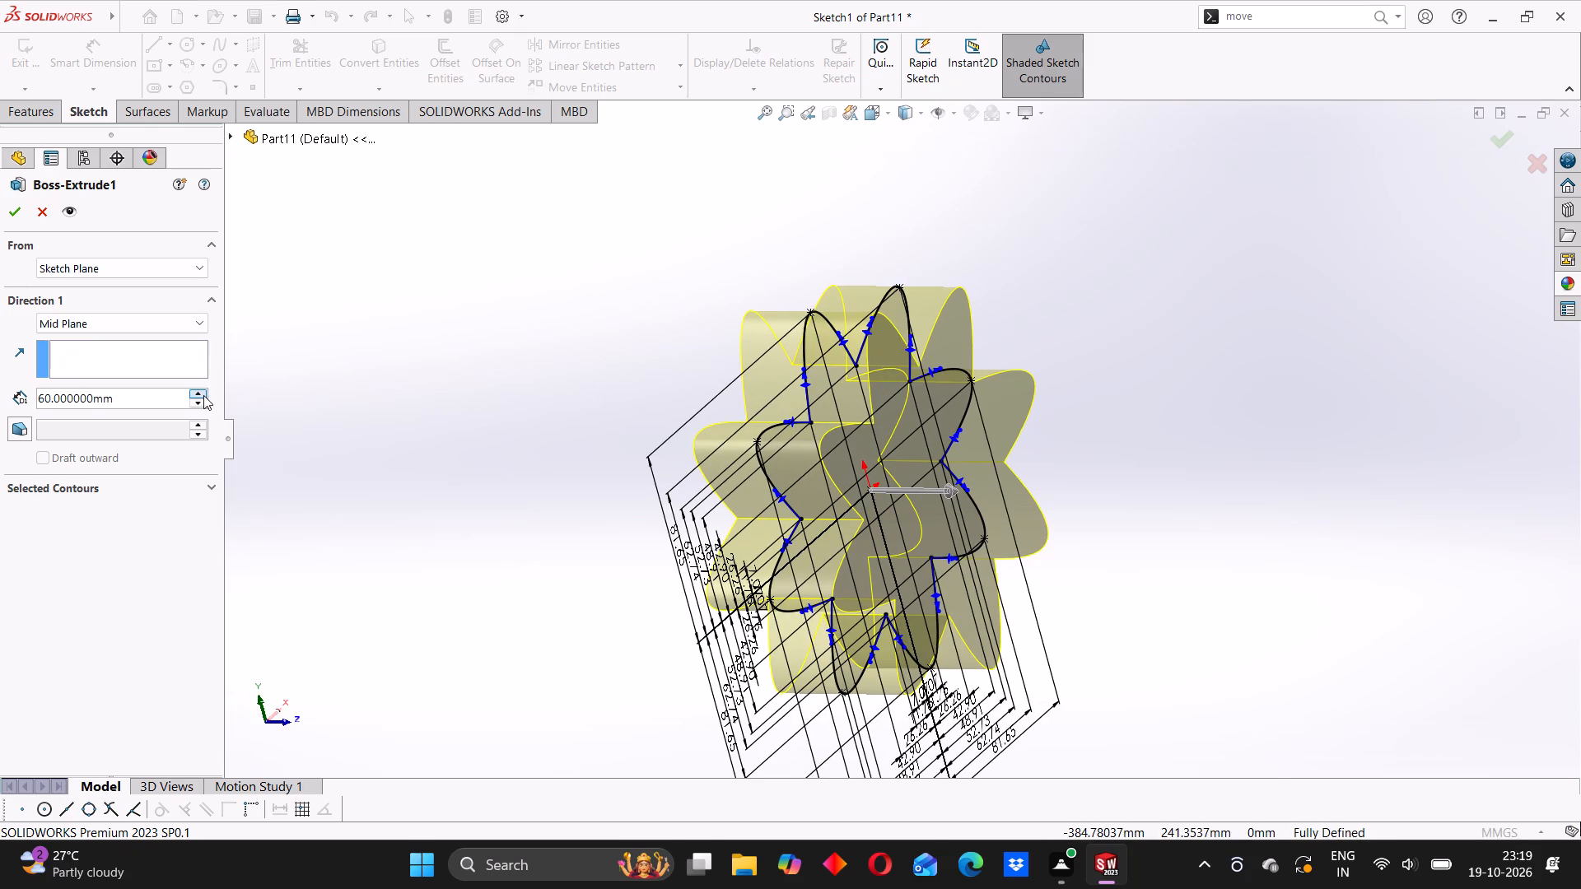
click(203, 398)
click(203, 399)
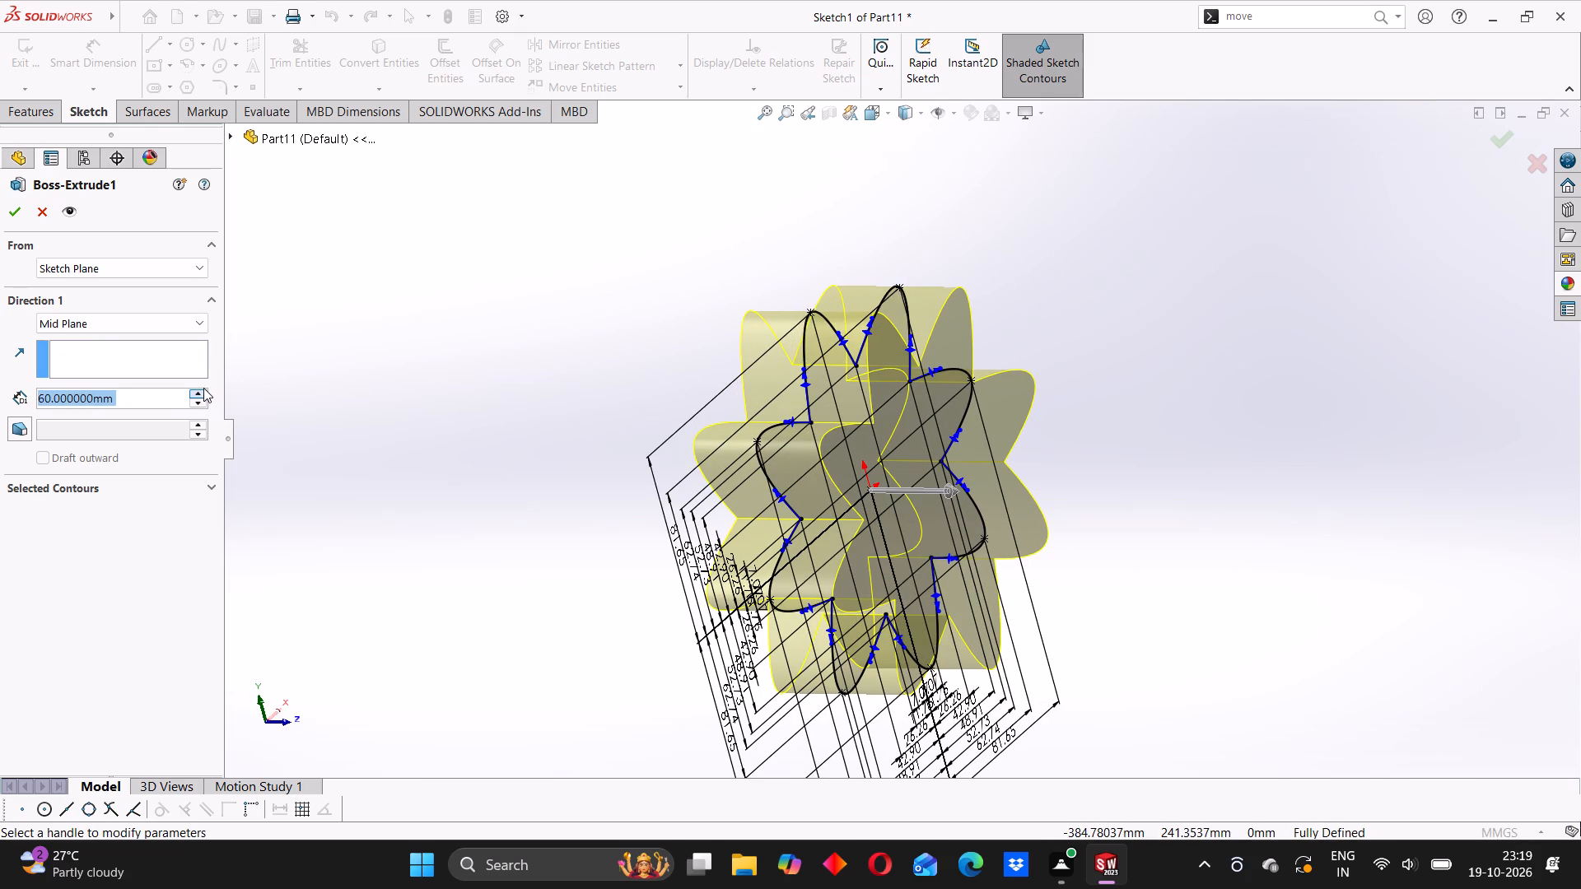
click(203, 388)
click(199, 406)
click(199, 406)
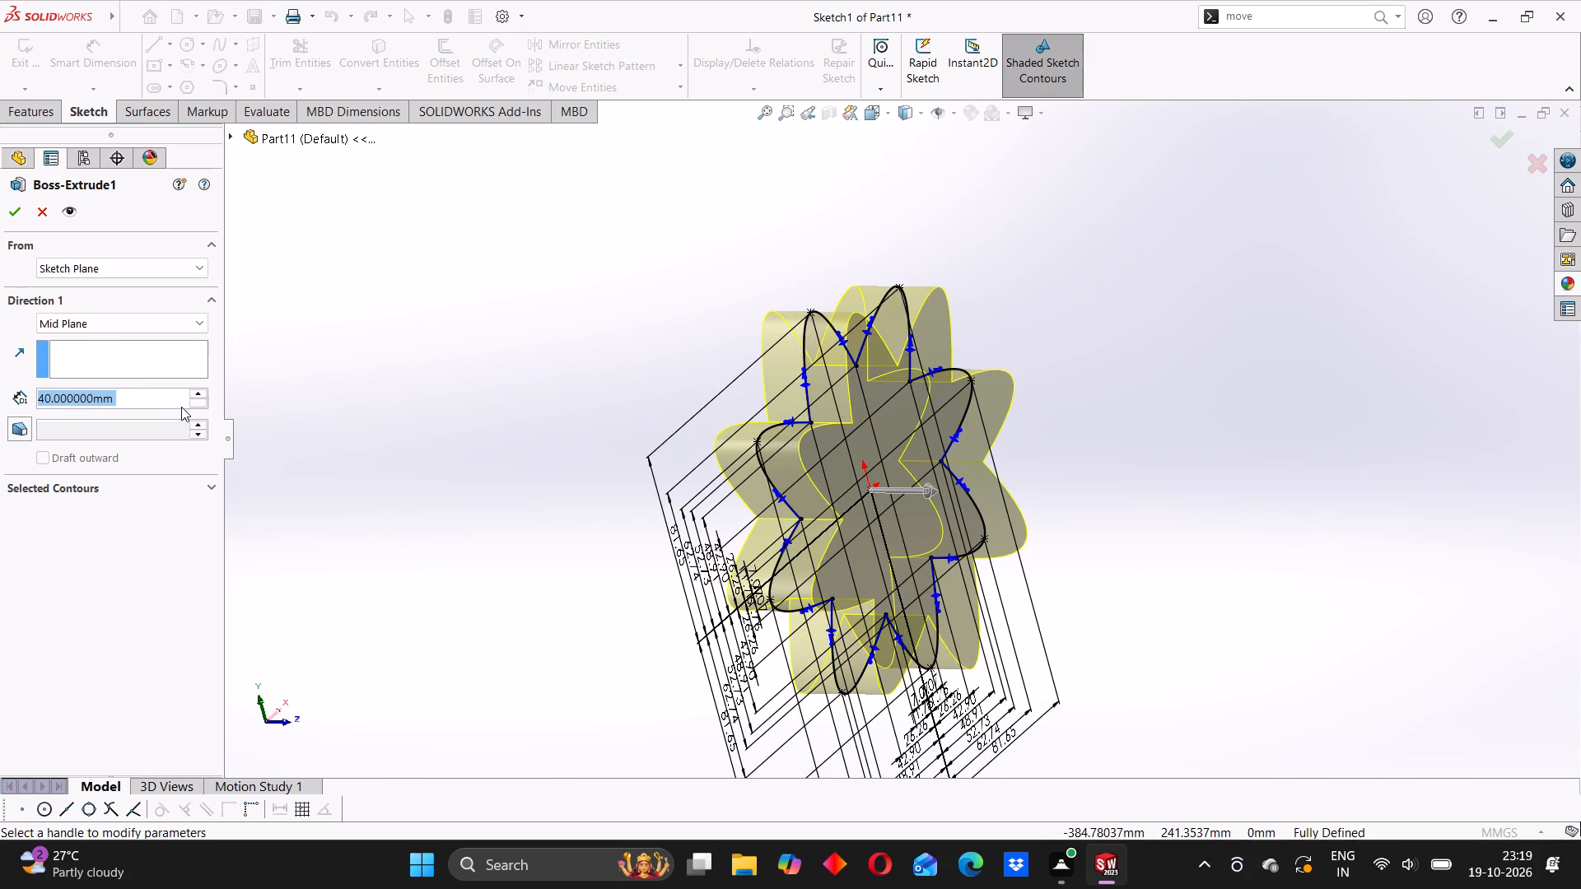
click(14, 205)
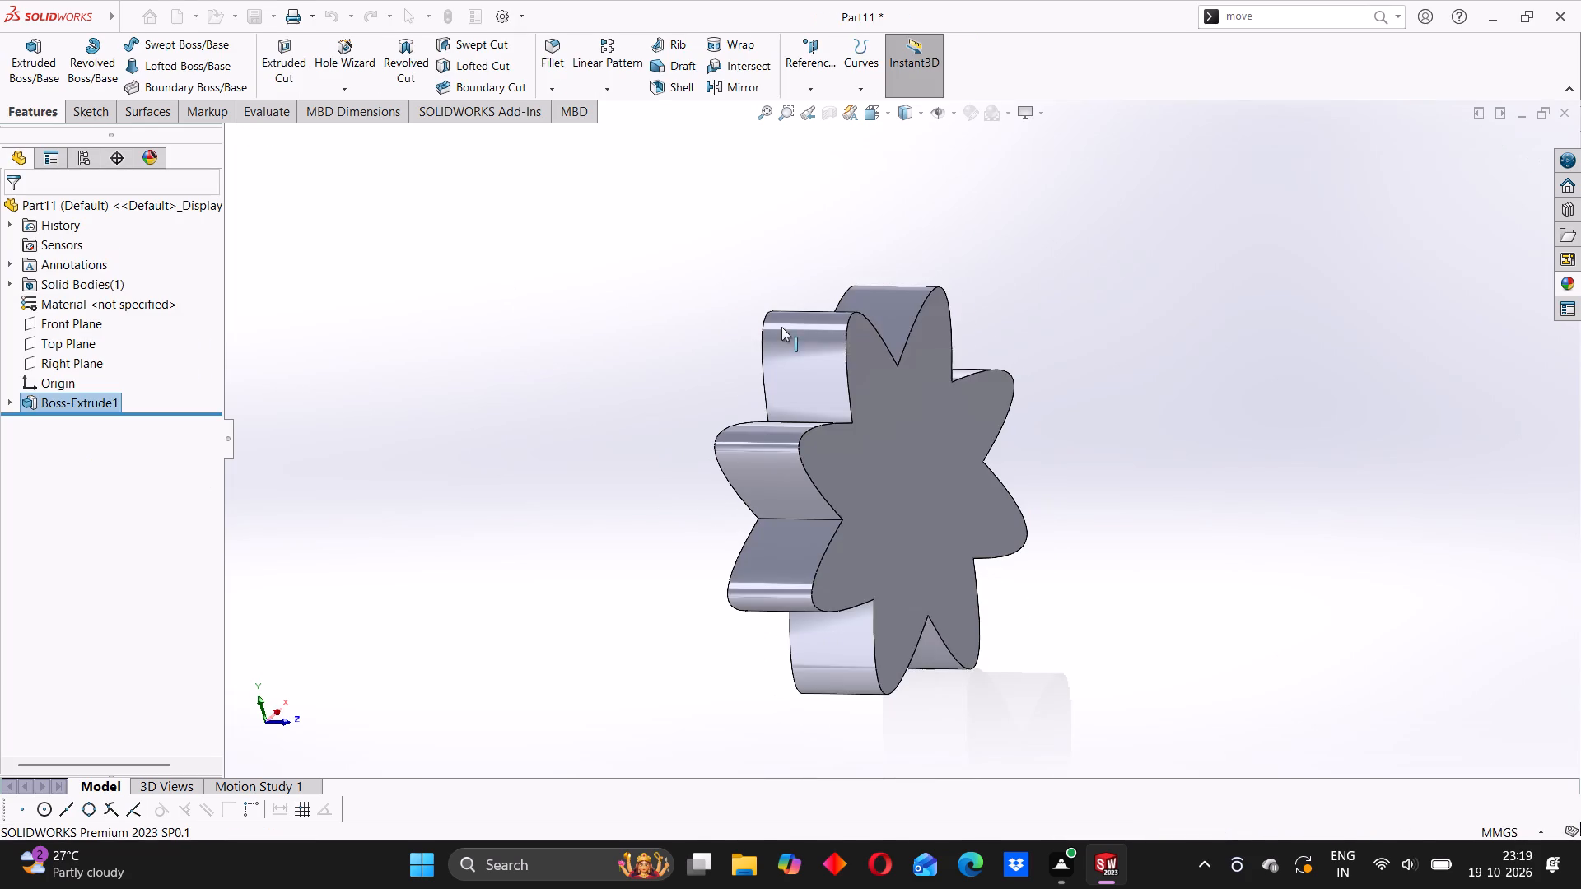
Start a new sketch on the flat front face of the eight-lobed body.
drag(924, 394, 849, 416)
click(883, 459)
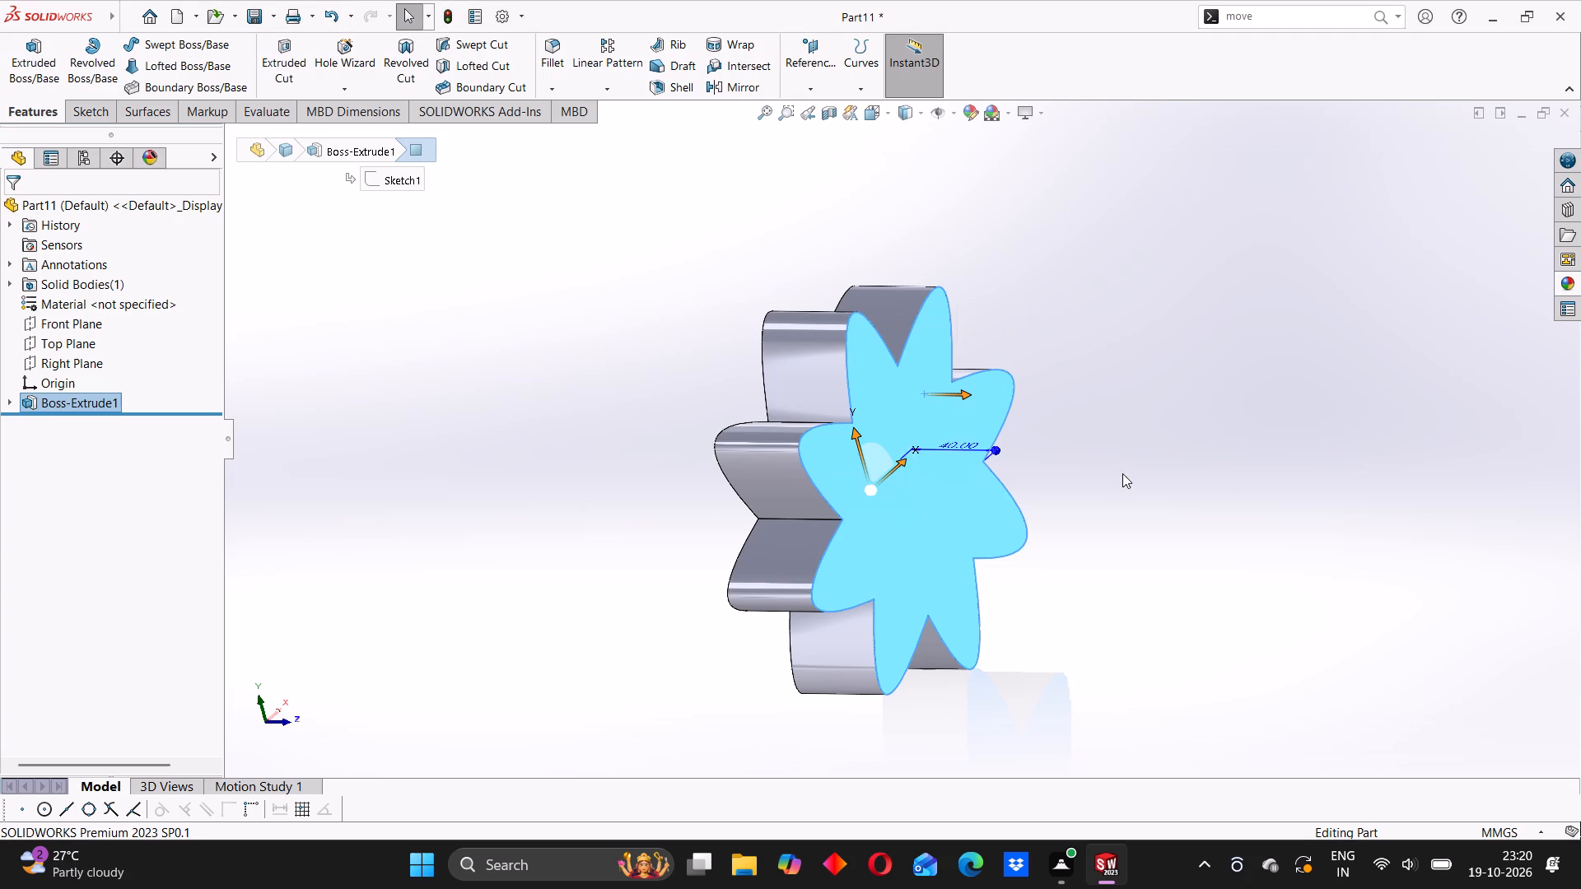
middle_drag(1122, 473, 1057, 494)
click(888, 487)
click(1166, 402)
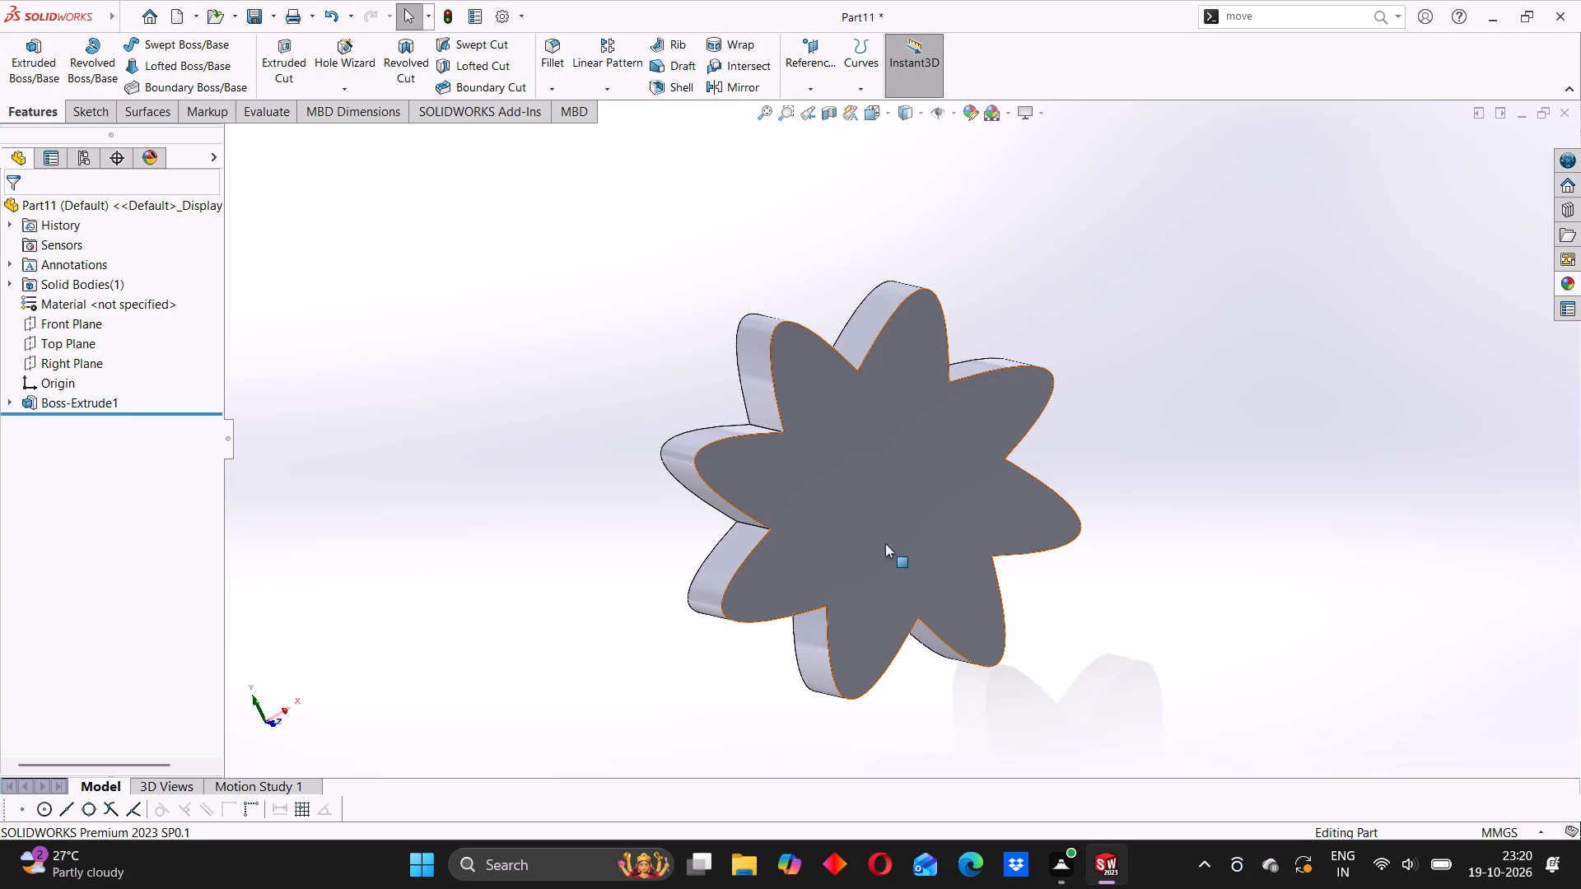
right_click(884, 482)
click(921, 463)
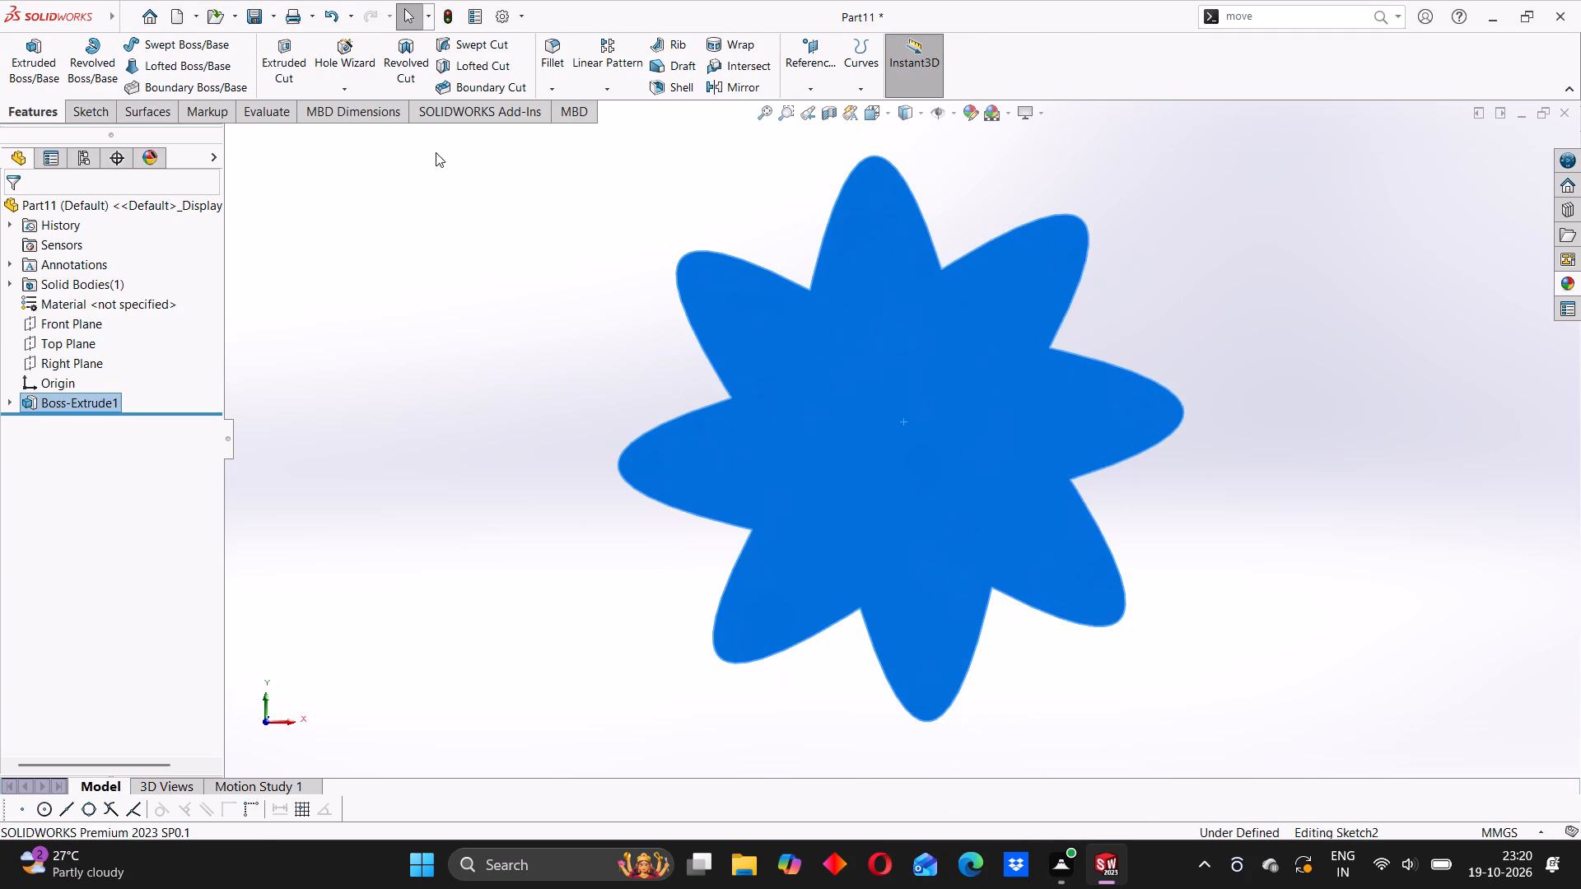
Sketch a closed spline from one lobe notch through the origin to the roughly opposite lower notch and back to its starting point.
click(161, 44)
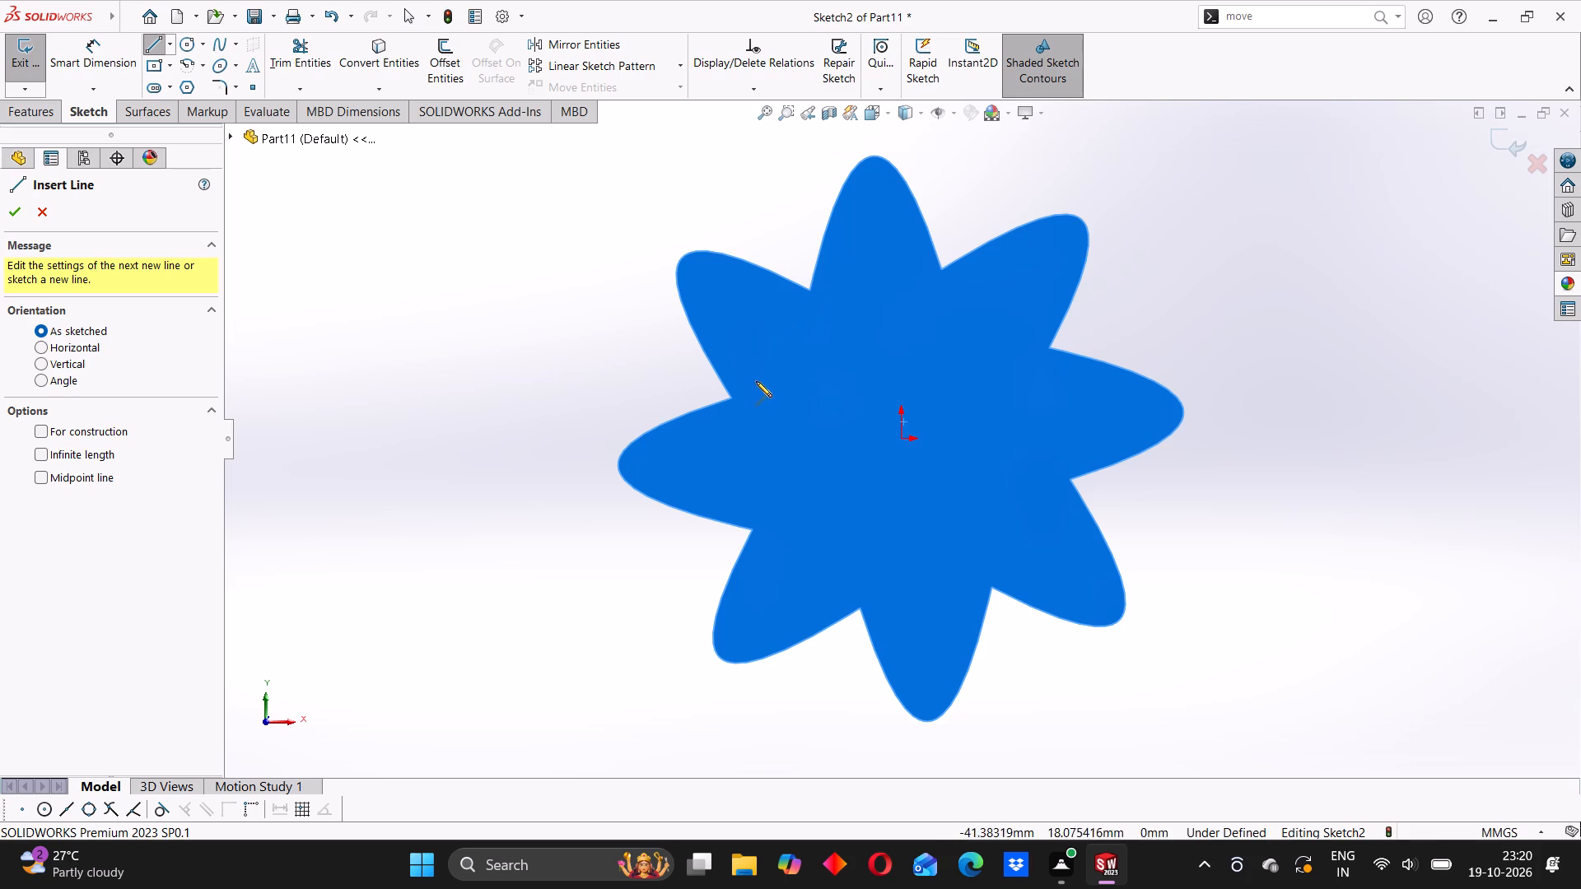
click(218, 45)
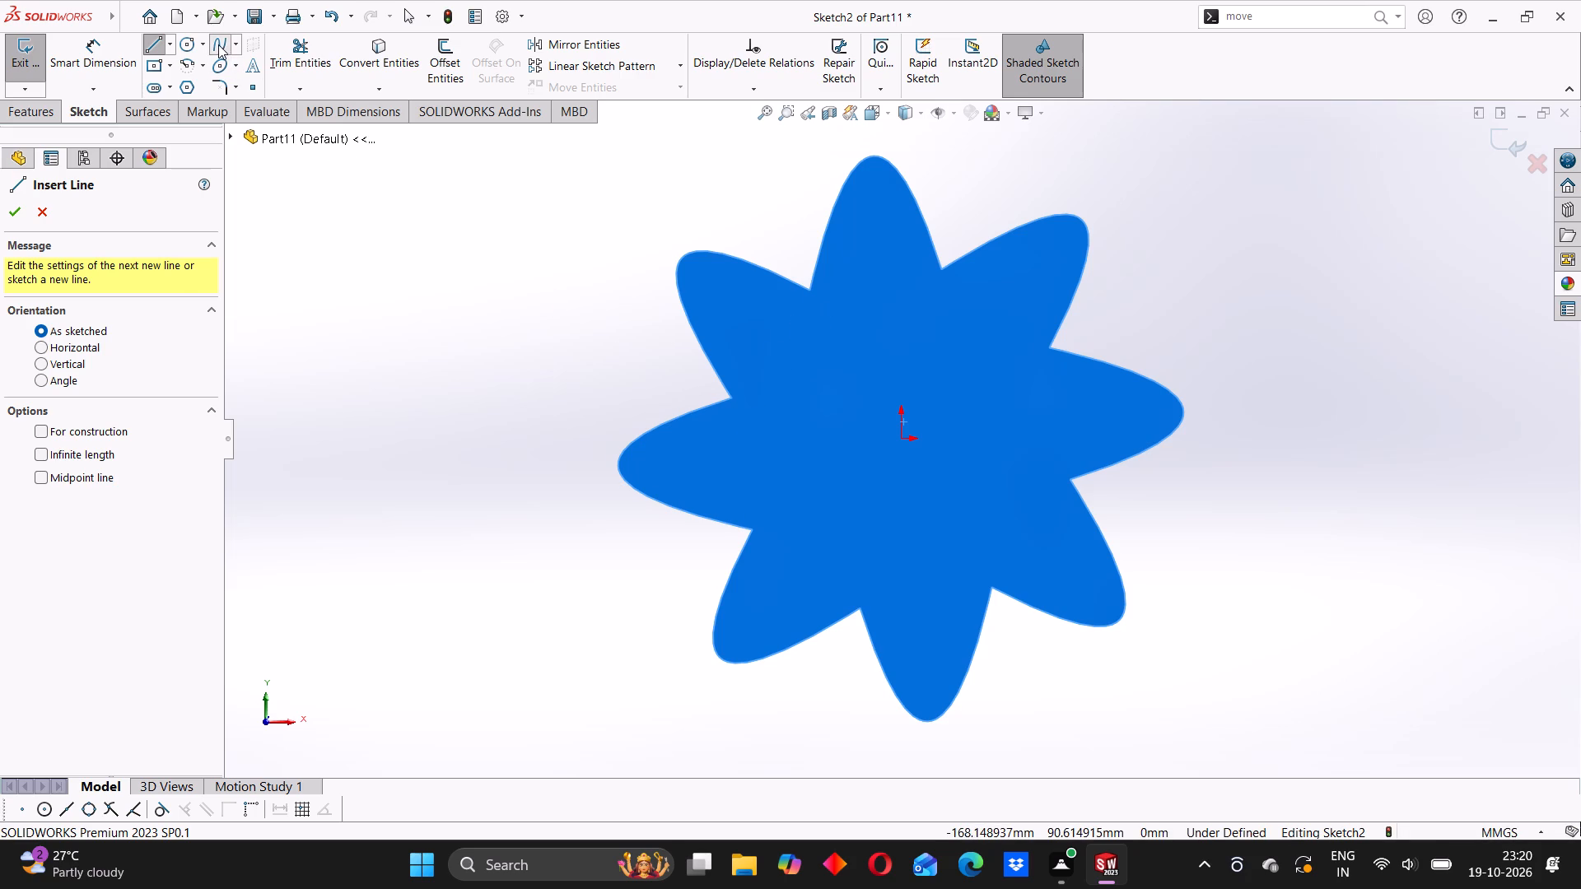
click(733, 399)
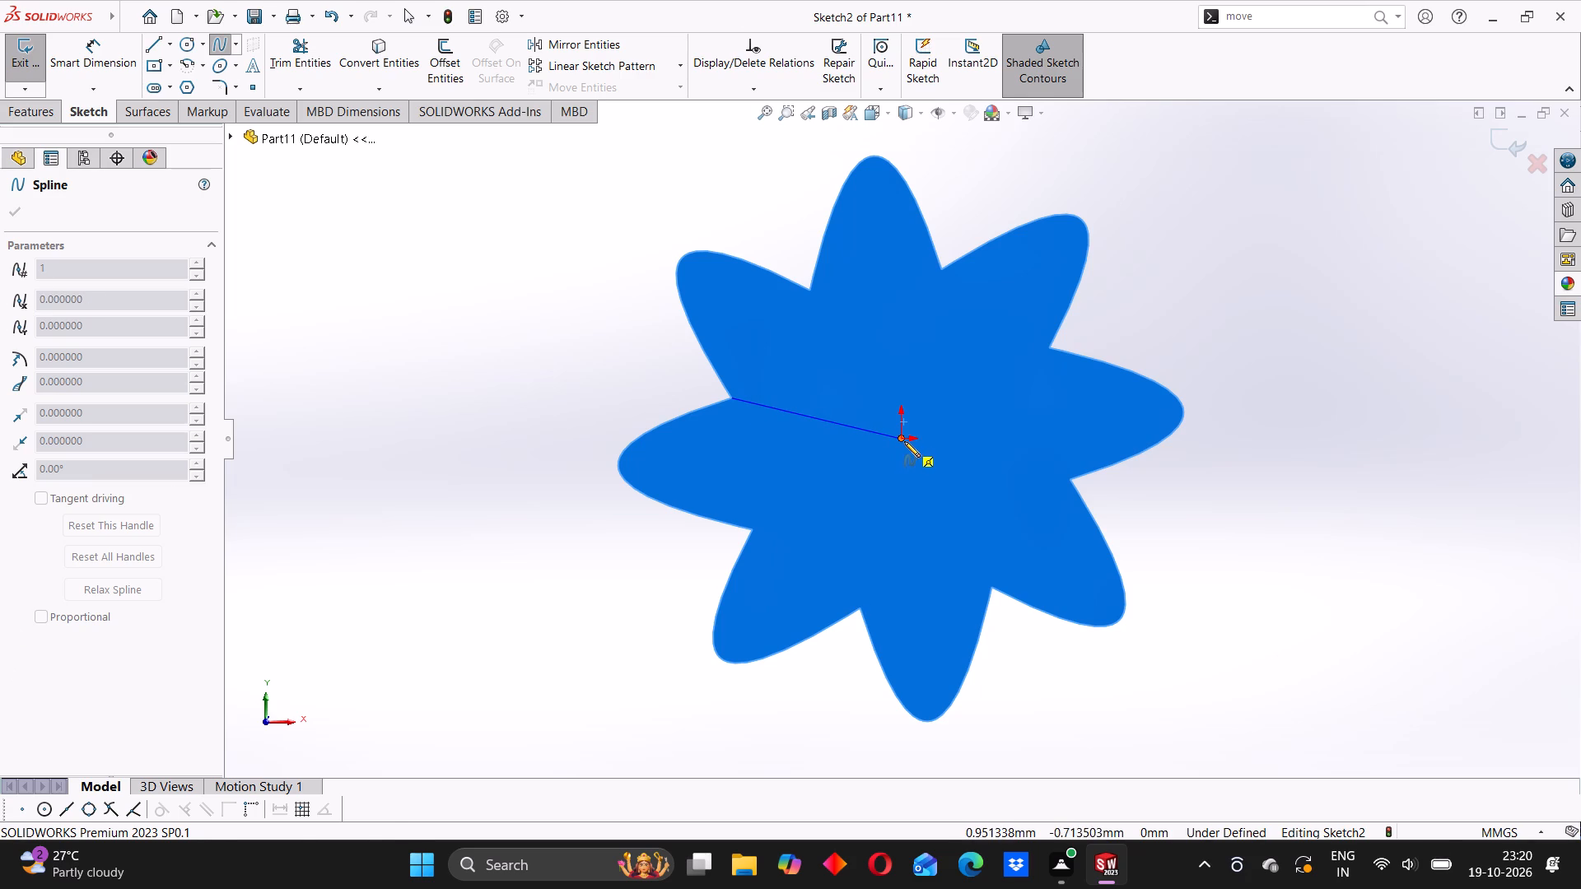
click(904, 441)
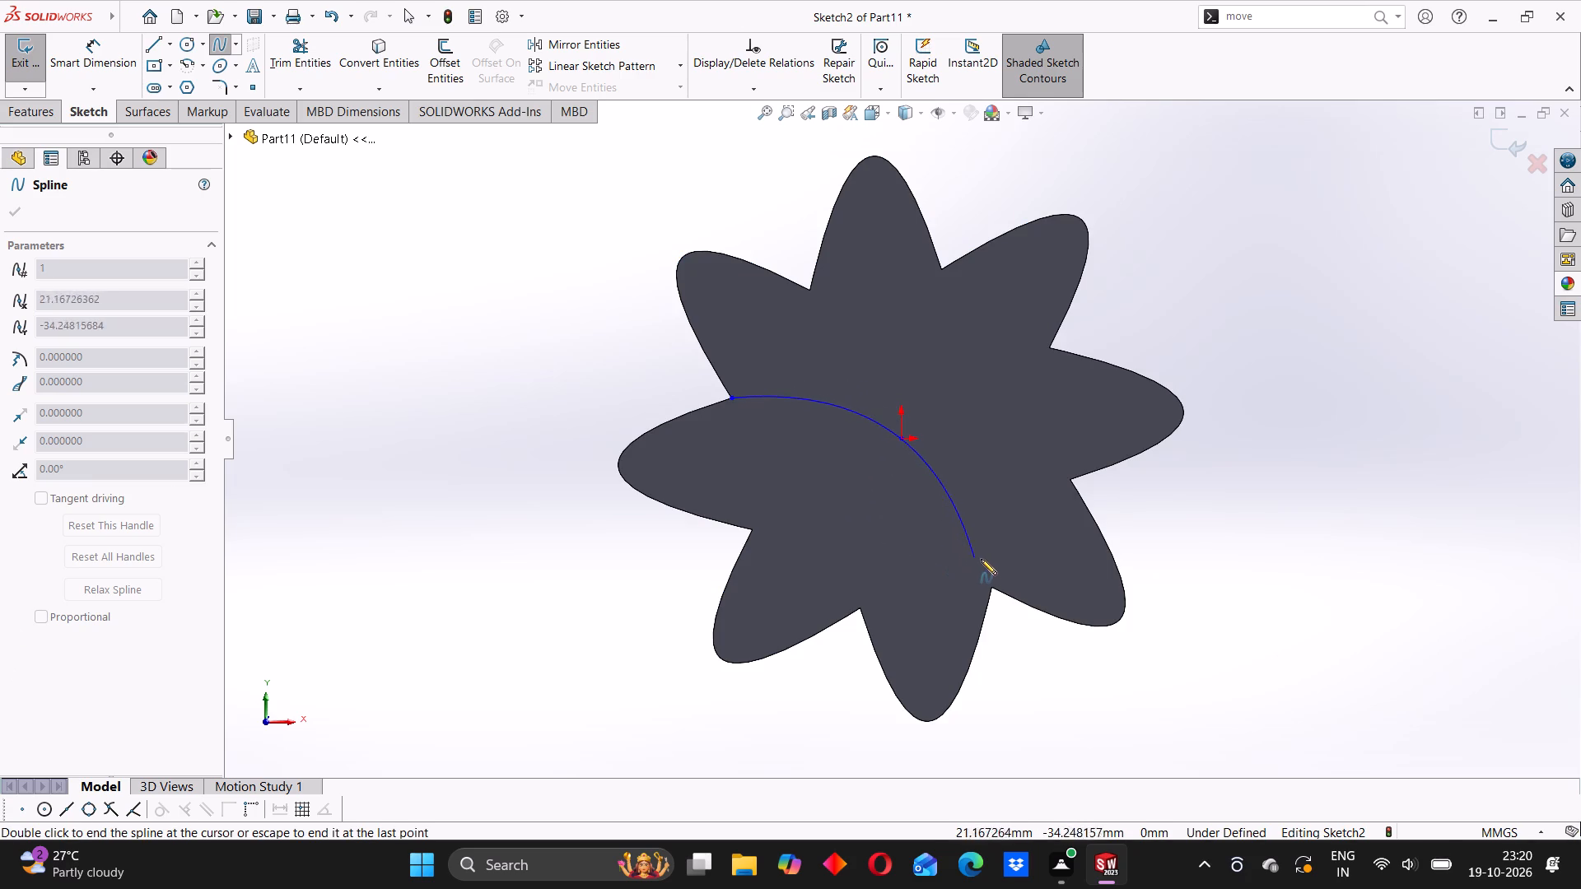
click(993, 587)
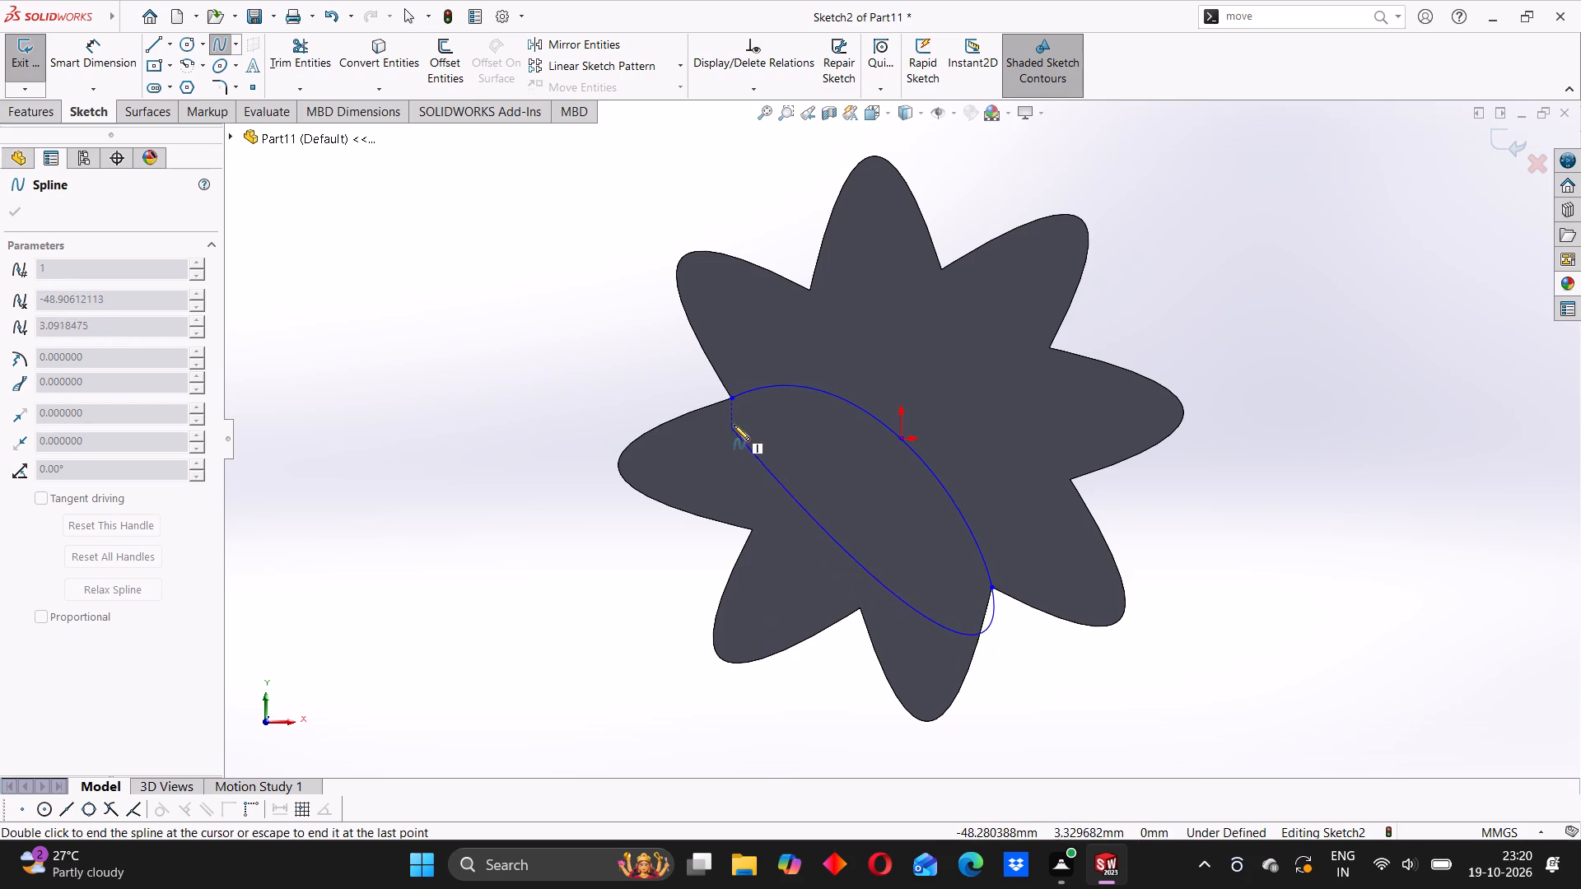
scroll(736, 403, down, 9)
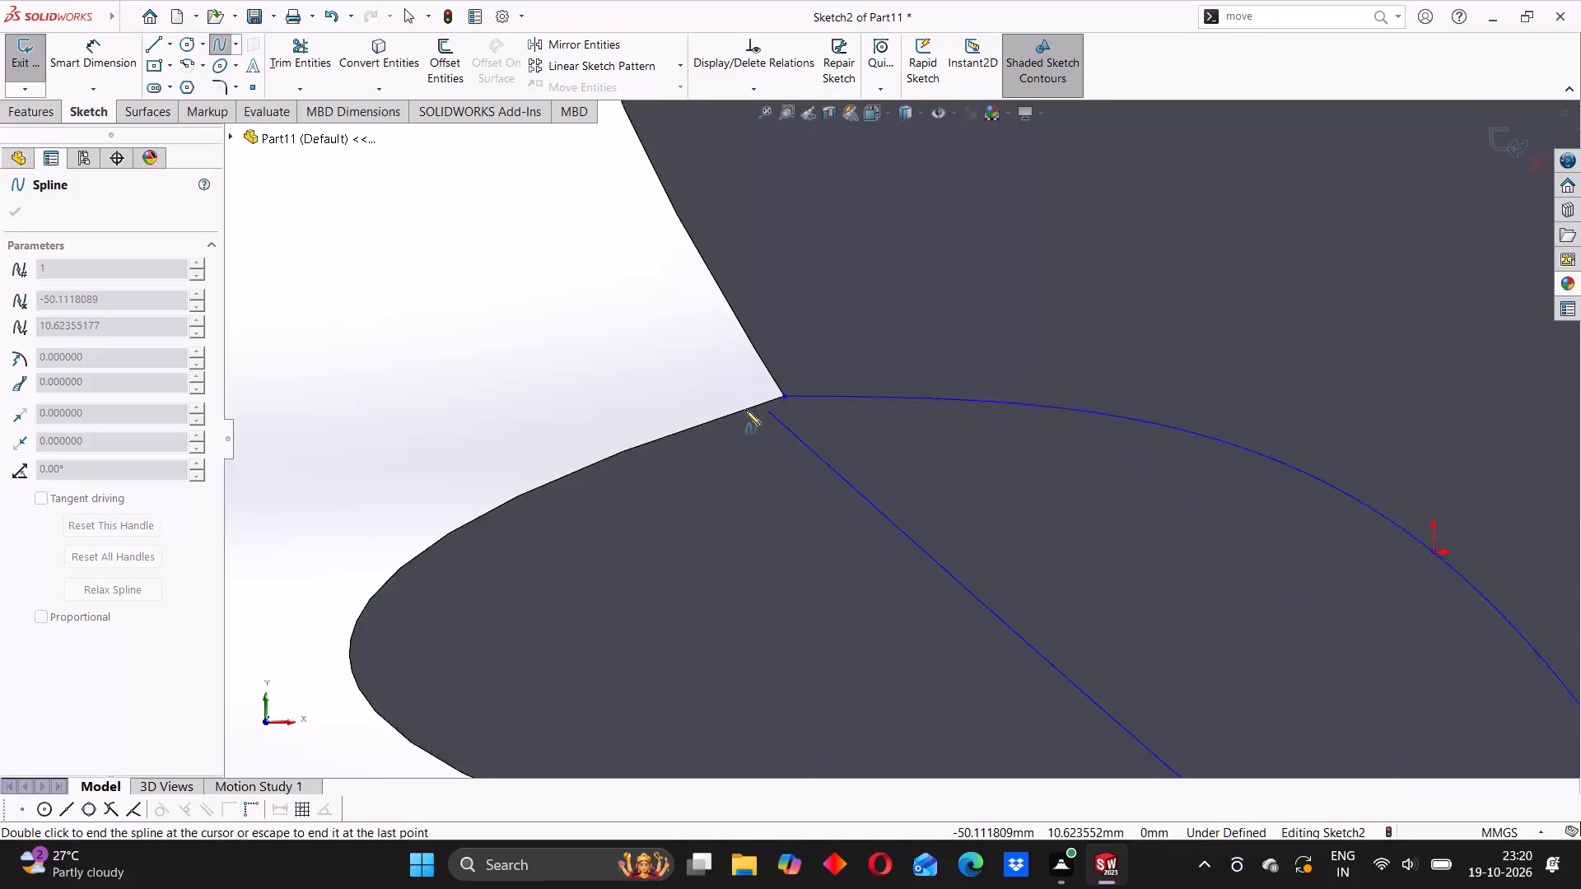
click(800, 398)
scroll(865, 505, up, 2)
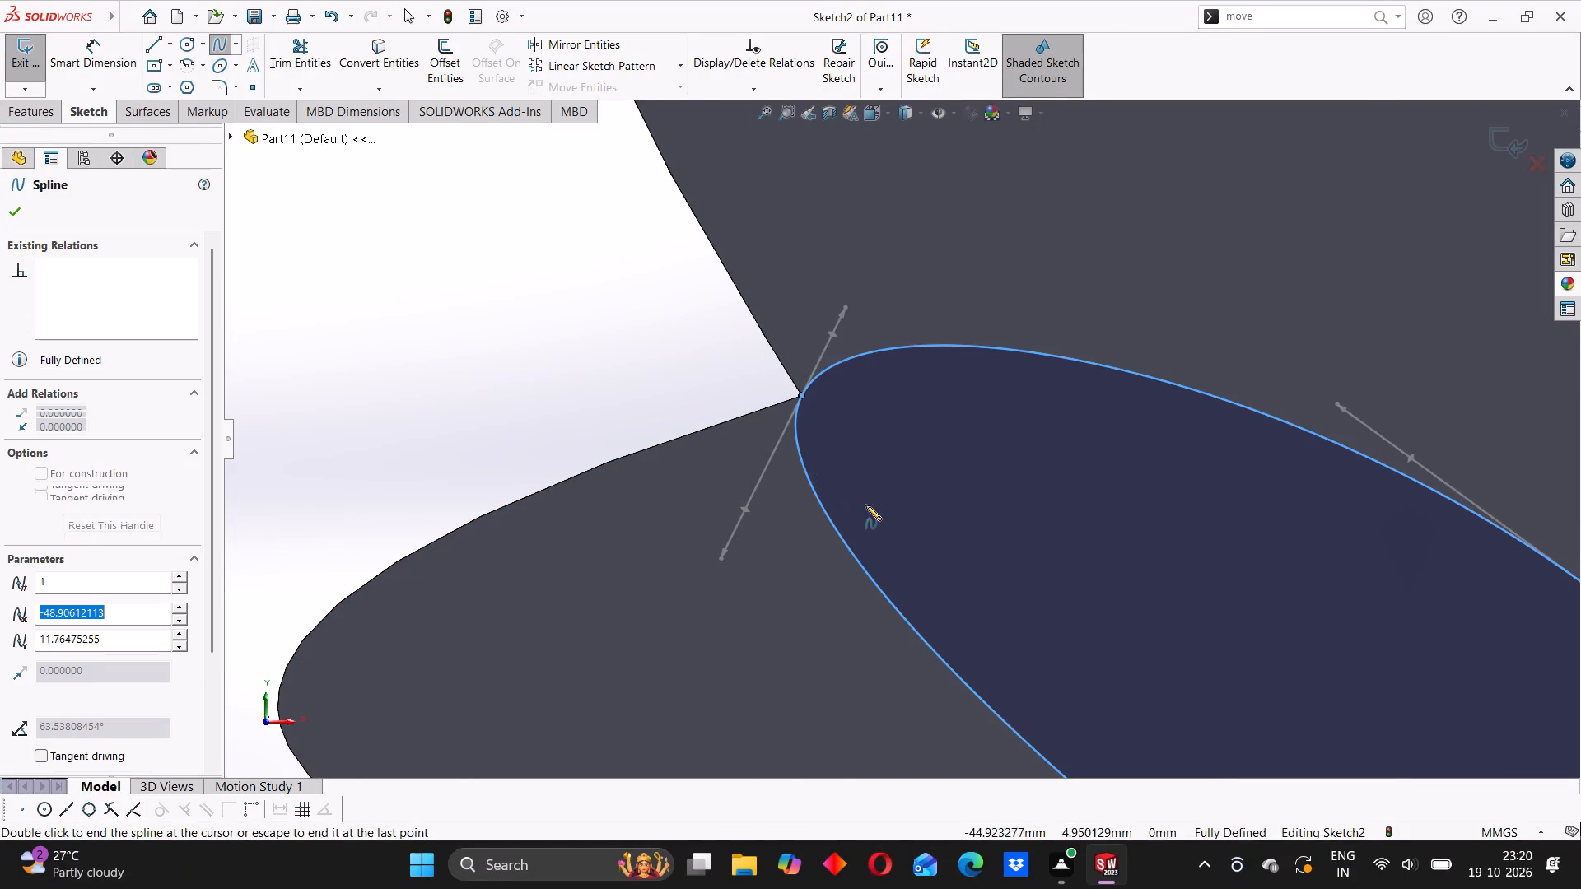
scroll(865, 505, up, 7)
scroll(982, 496, down, 4)
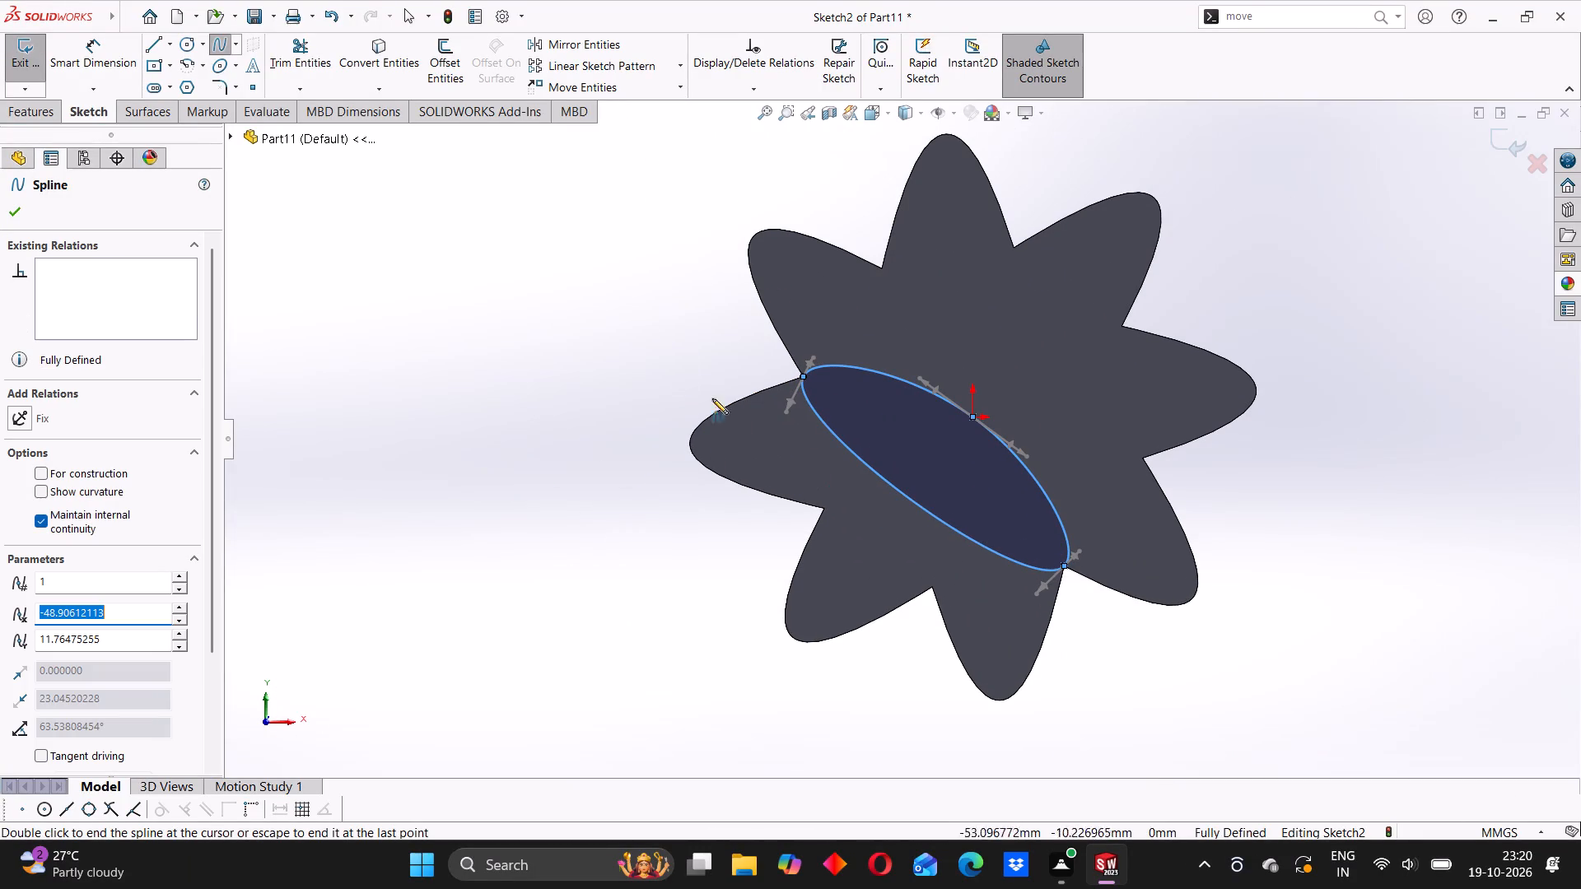
click(220, 46)
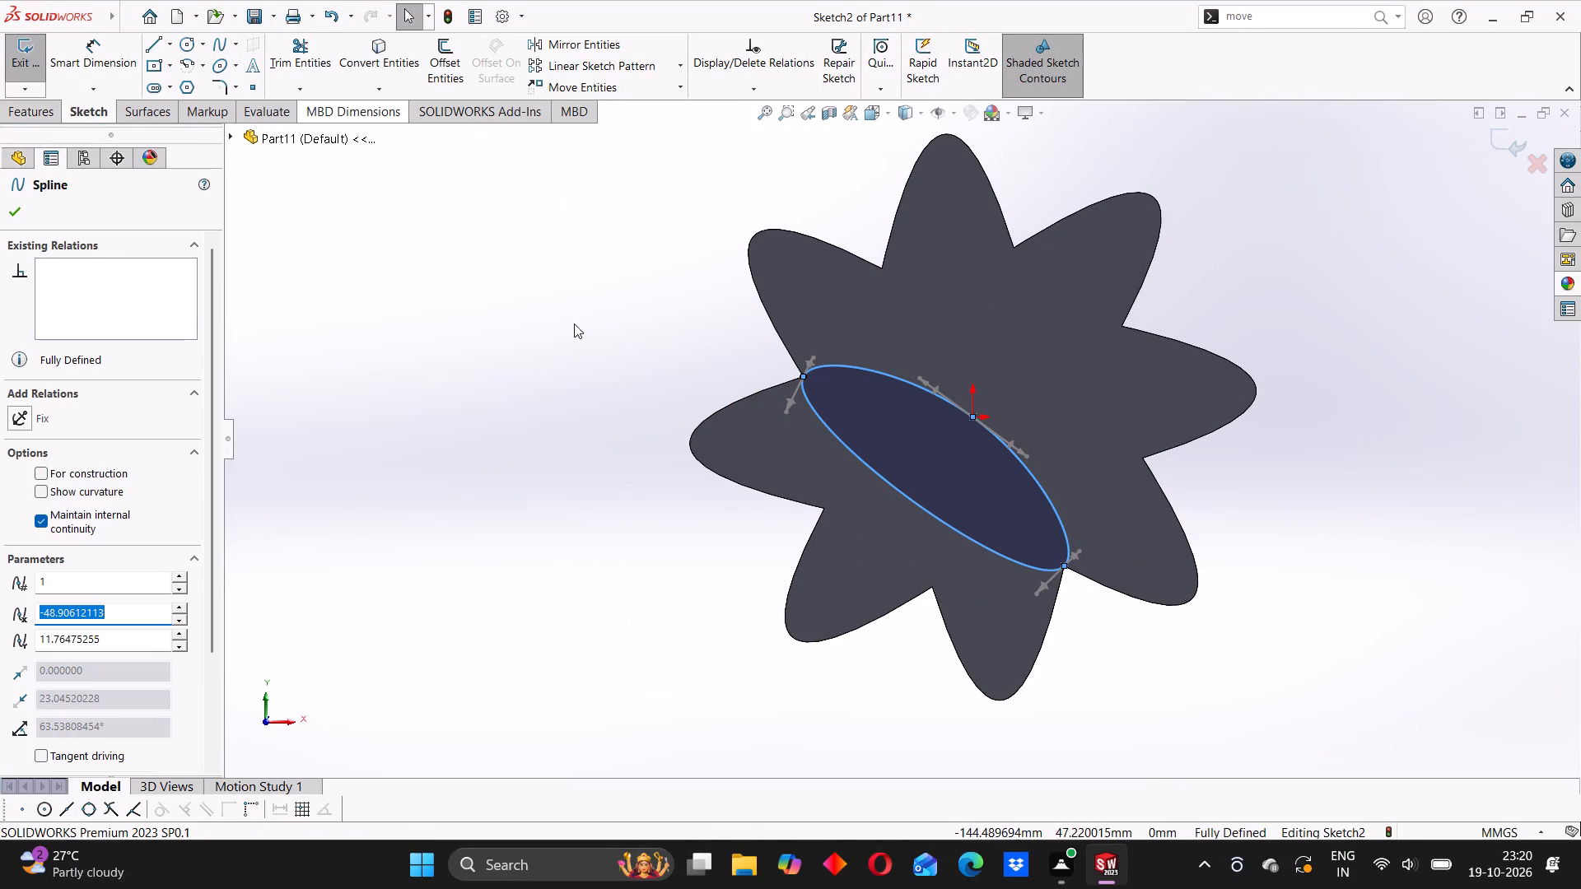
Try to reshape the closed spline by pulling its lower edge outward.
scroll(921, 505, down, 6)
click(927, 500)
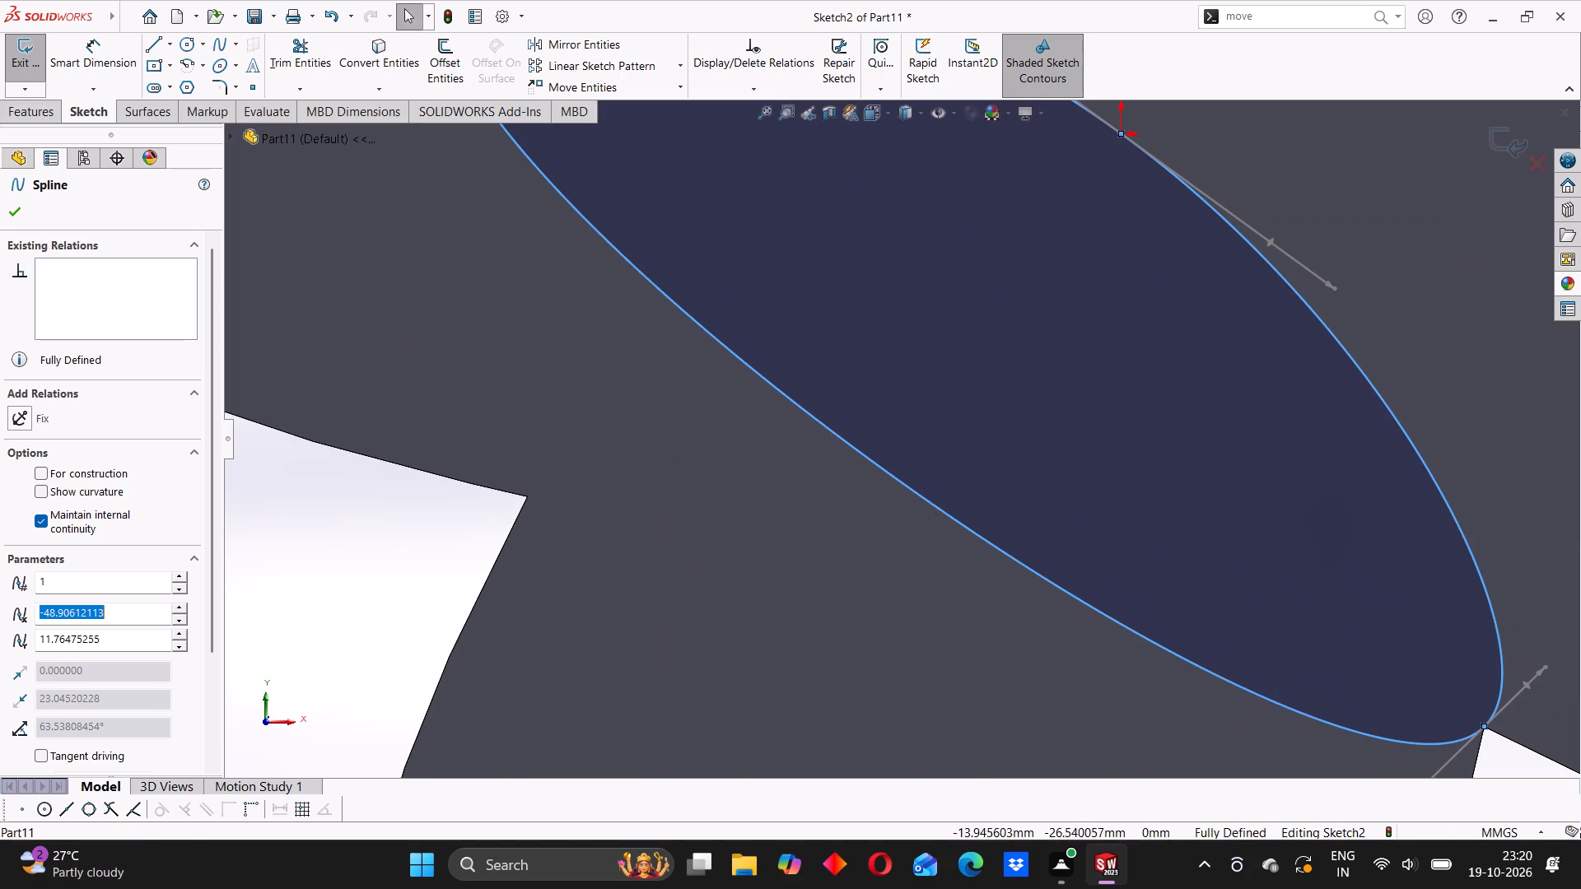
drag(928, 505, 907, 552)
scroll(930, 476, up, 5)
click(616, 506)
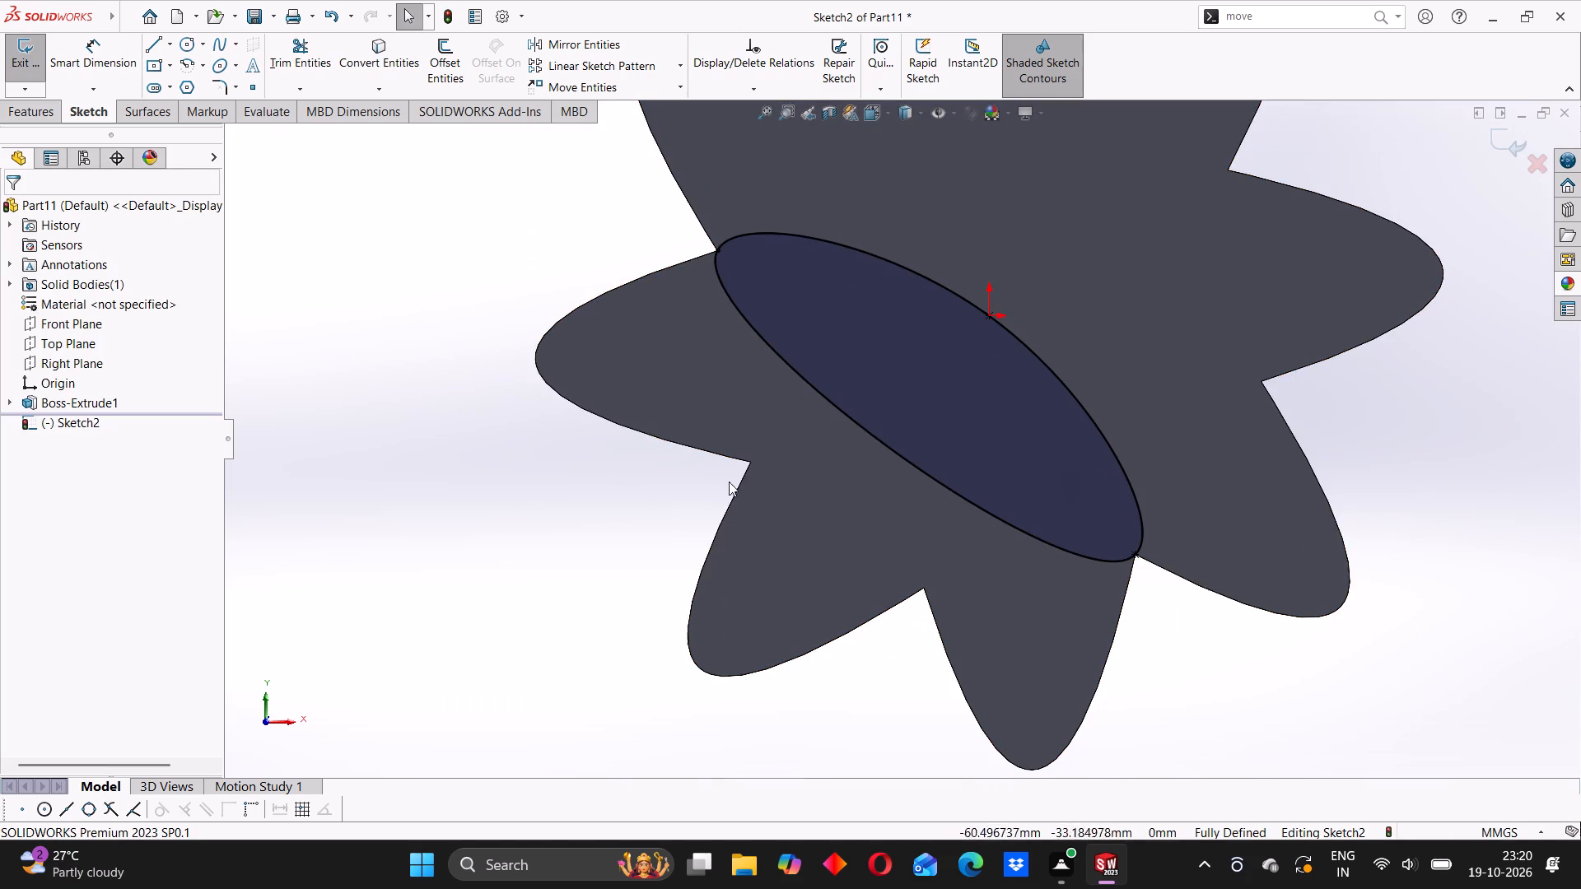
Extrude-cut the closed spline through the eight-lobed body with Through All - Both, keeping all bodies.
scroll(916, 435, up, 4)
scroll(926, 409, down, 5)
scroll(835, 434, up, 3)
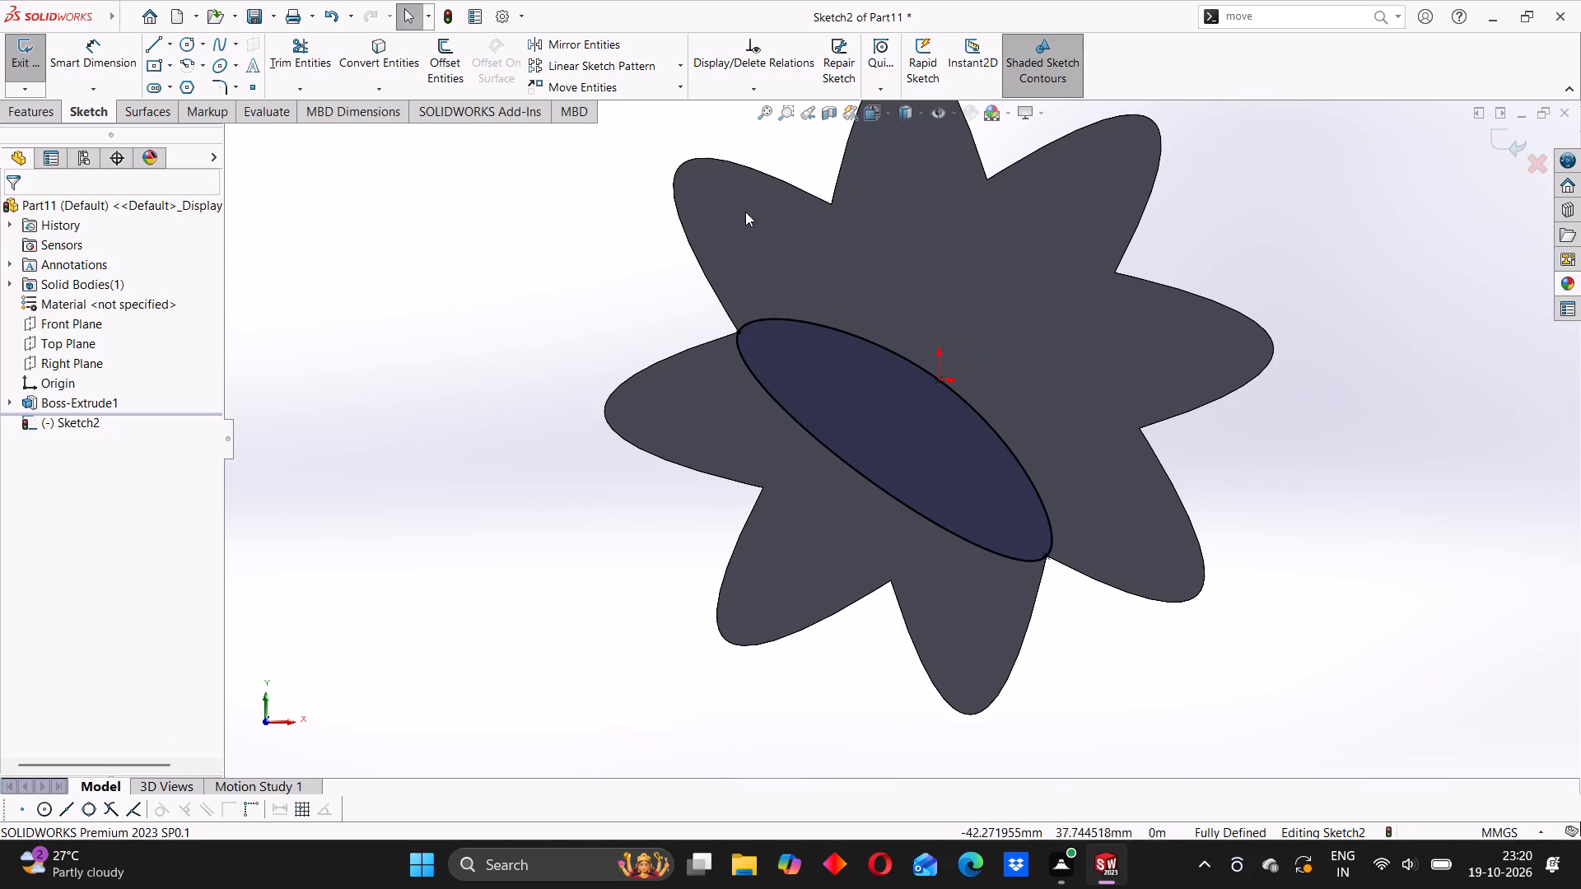
click(43, 113)
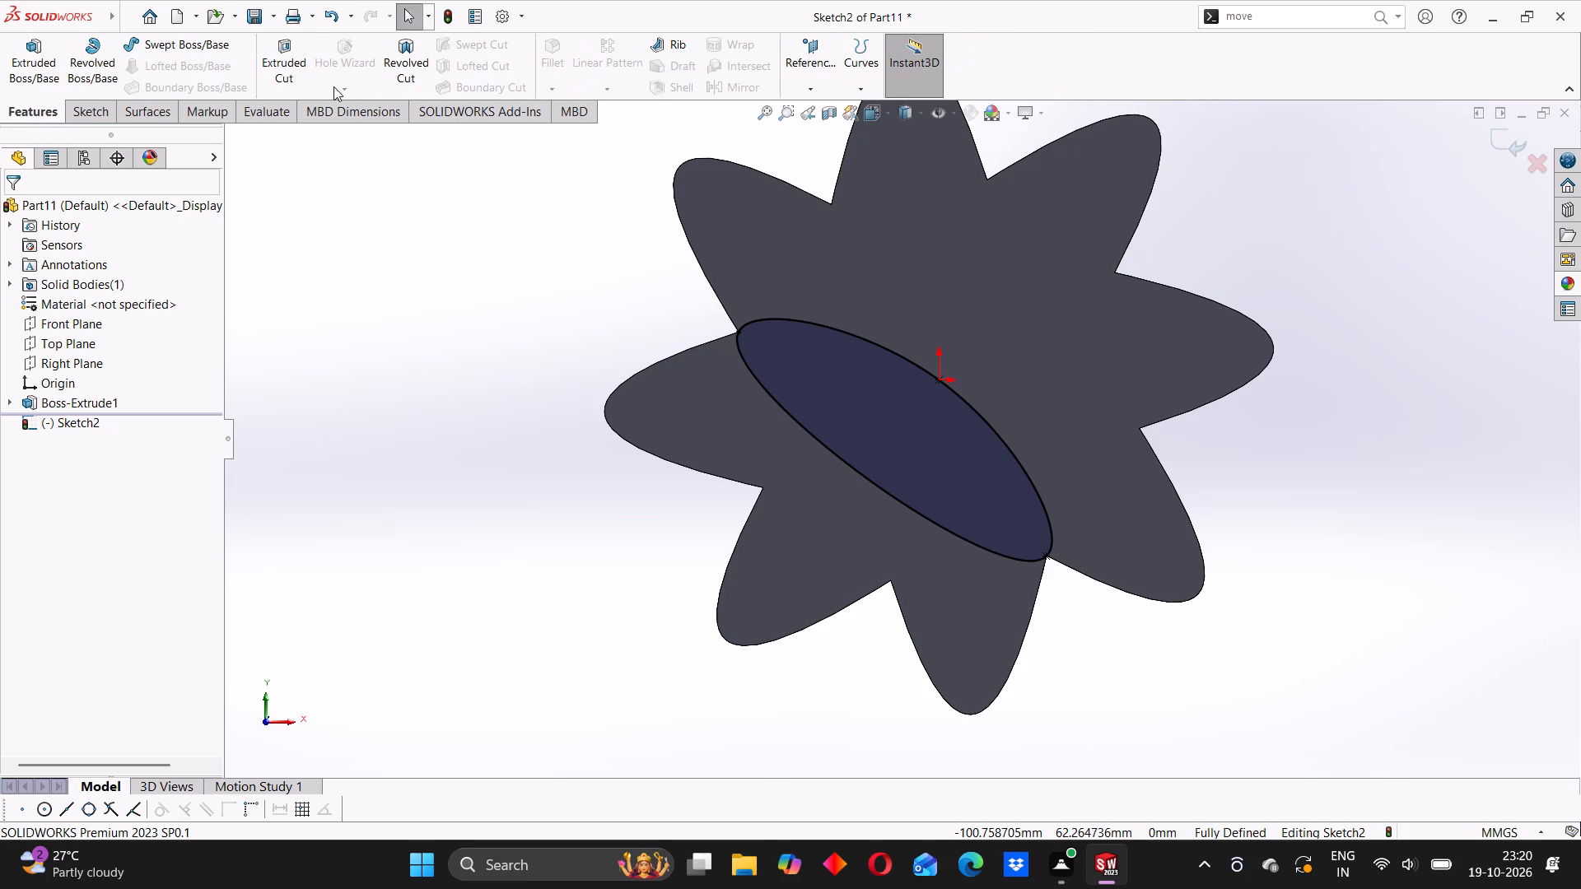
click(281, 58)
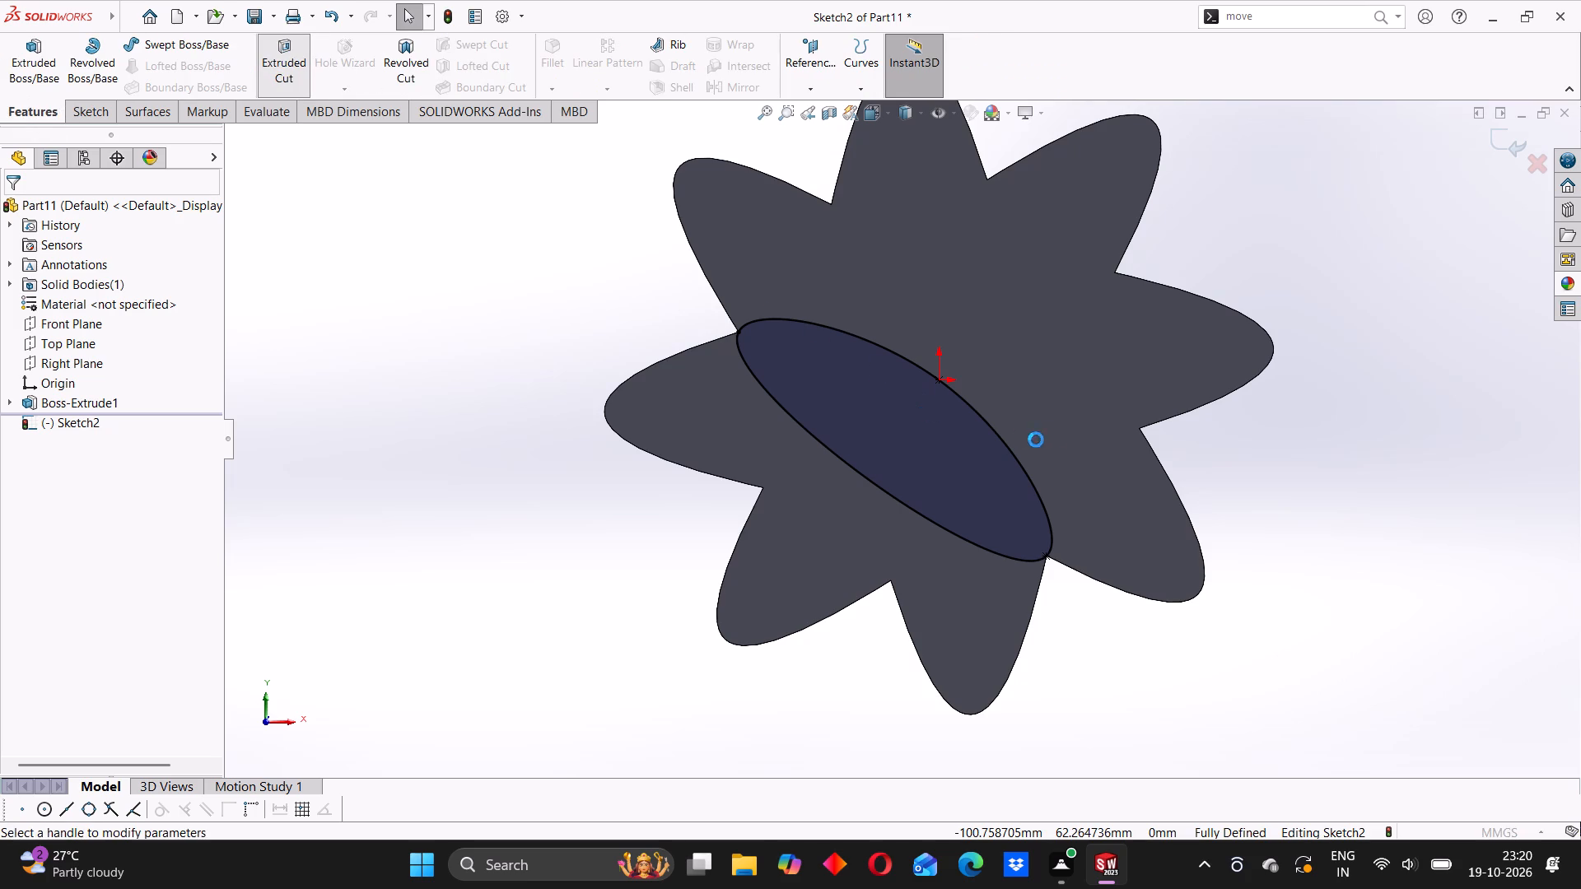
middle_drag(947, 495, 1066, 472)
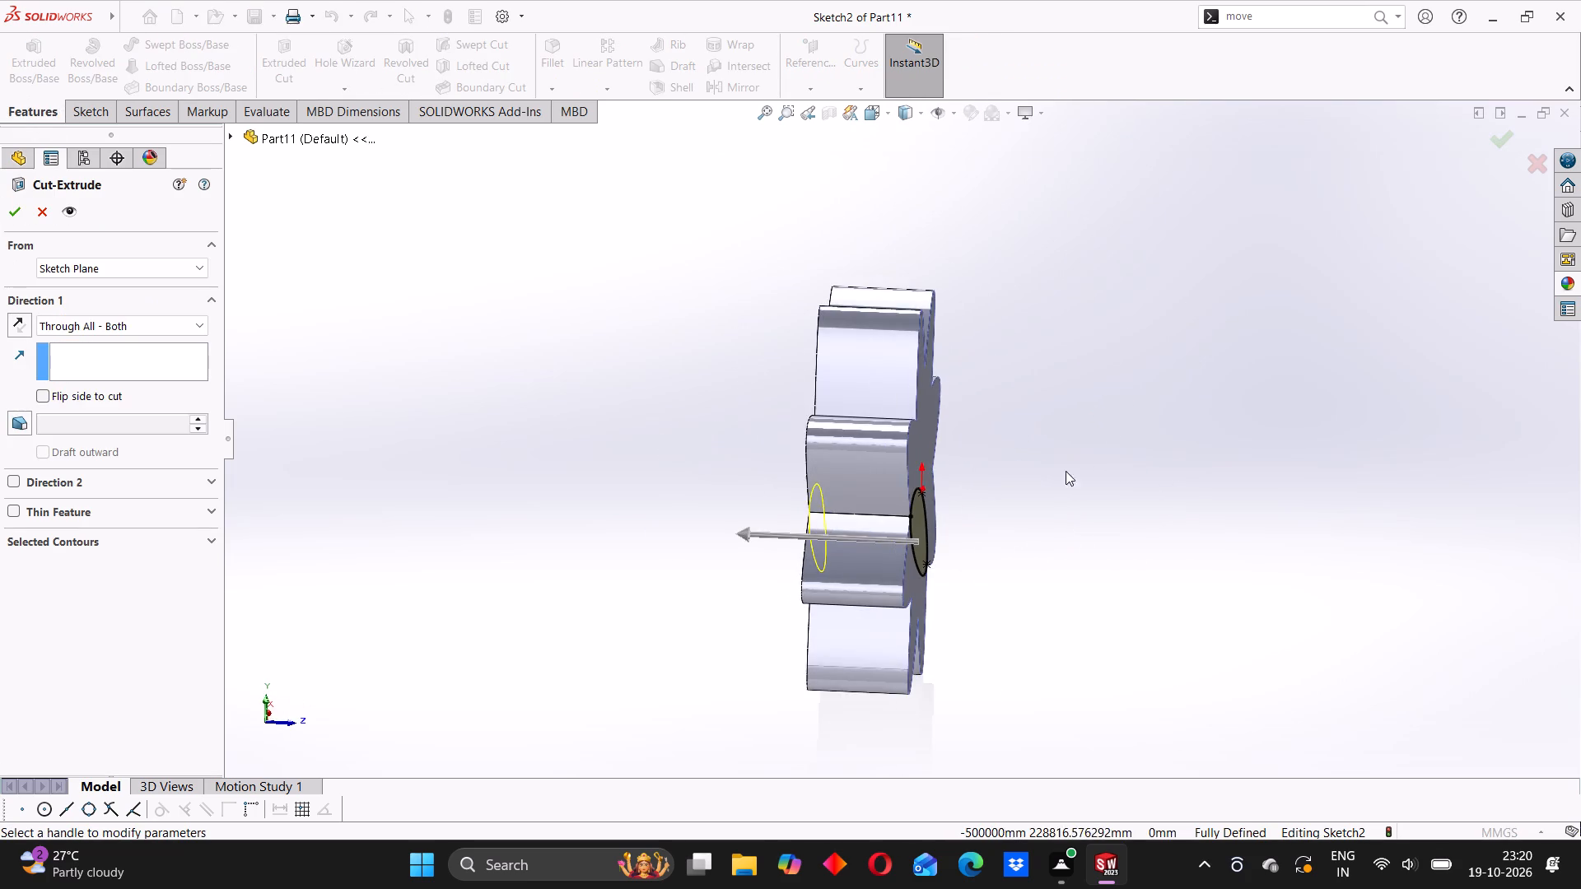
middle_drag(990, 482, 1036, 485)
click(16, 219)
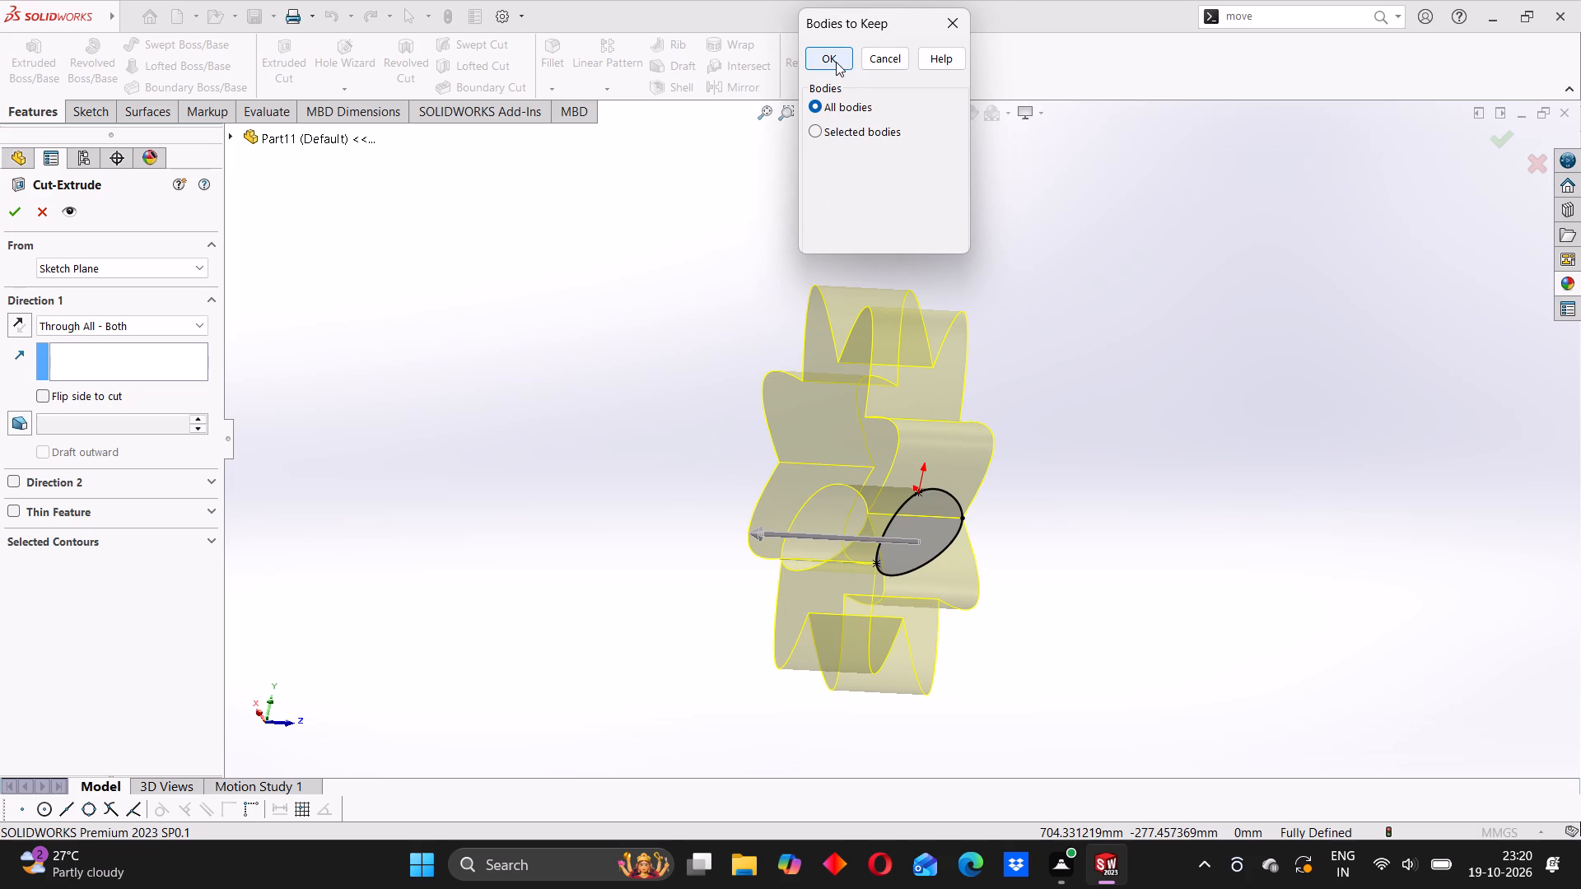
scroll(849, 65, down, 3)
click(828, 58)
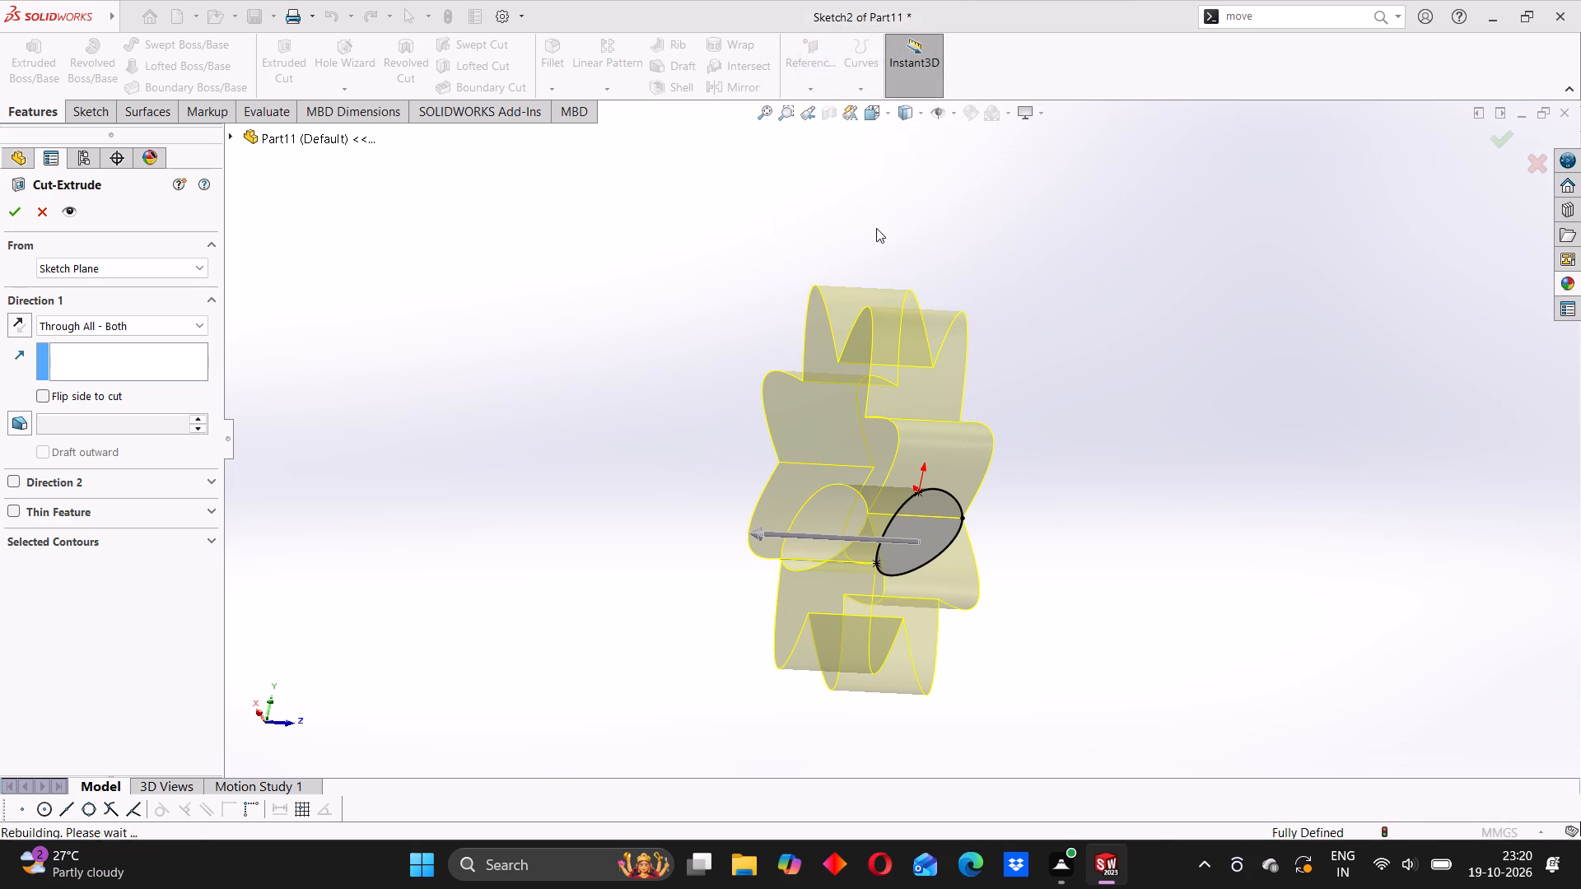
Examine the elongated cut opening and its ends at the lobe notches from the front, side and back.
middle_drag(1056, 584, 835, 554)
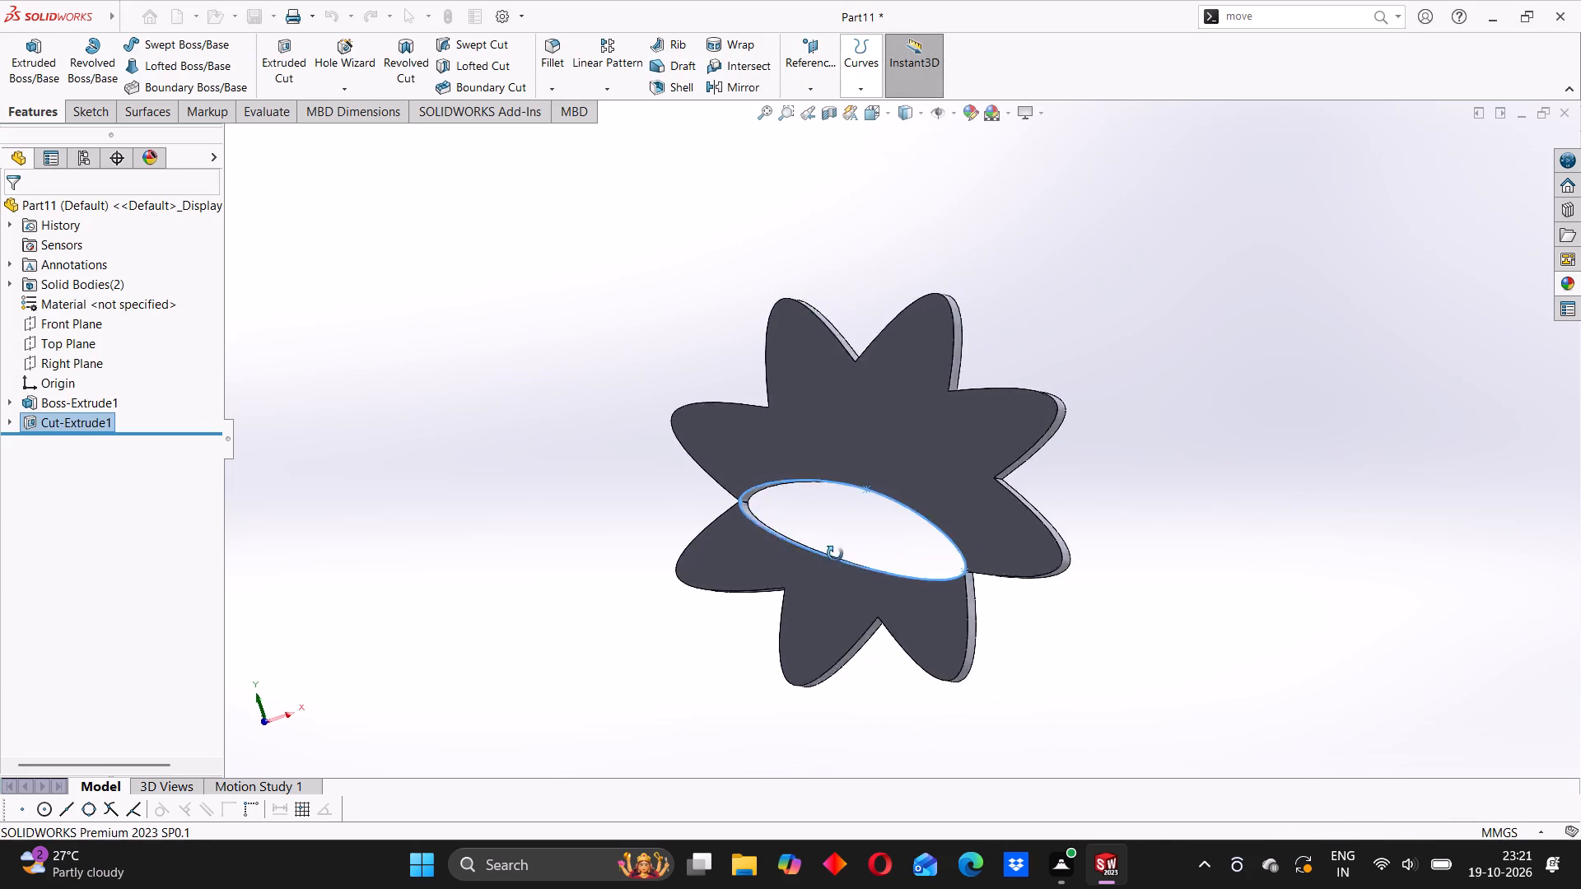
middle_drag(835, 554, 758, 575)
click(693, 502)
scroll(904, 426, down, 4)
middle_drag(953, 519, 859, 511)
scroll(940, 542, up, 6)
scroll(980, 510, down, 1)
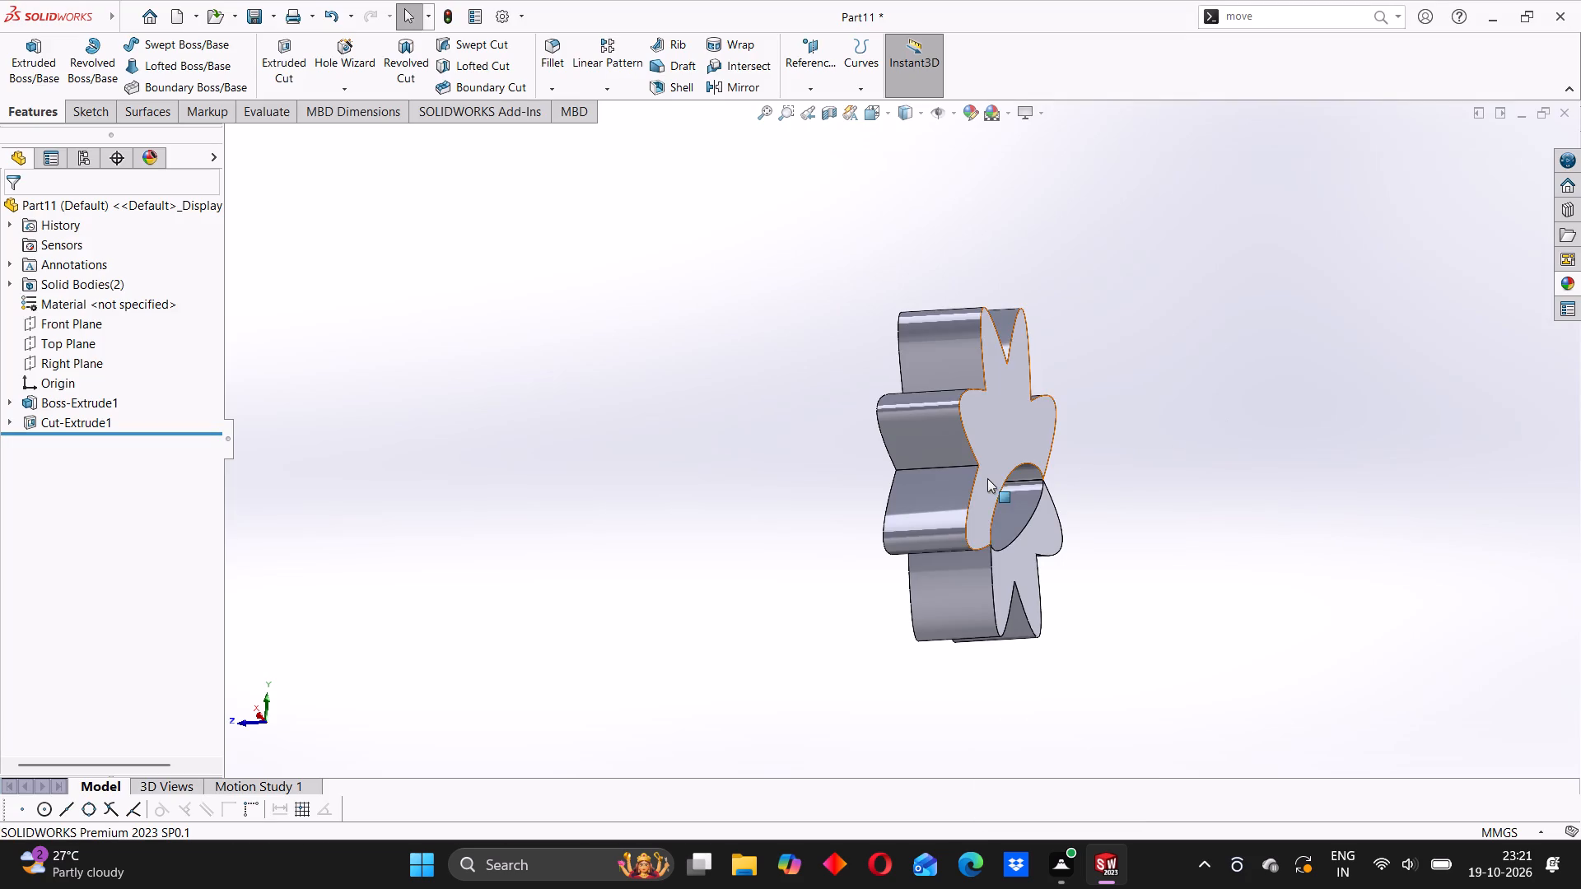
scroll(987, 476, down, 3)
middle_drag(1042, 495, 938, 519)
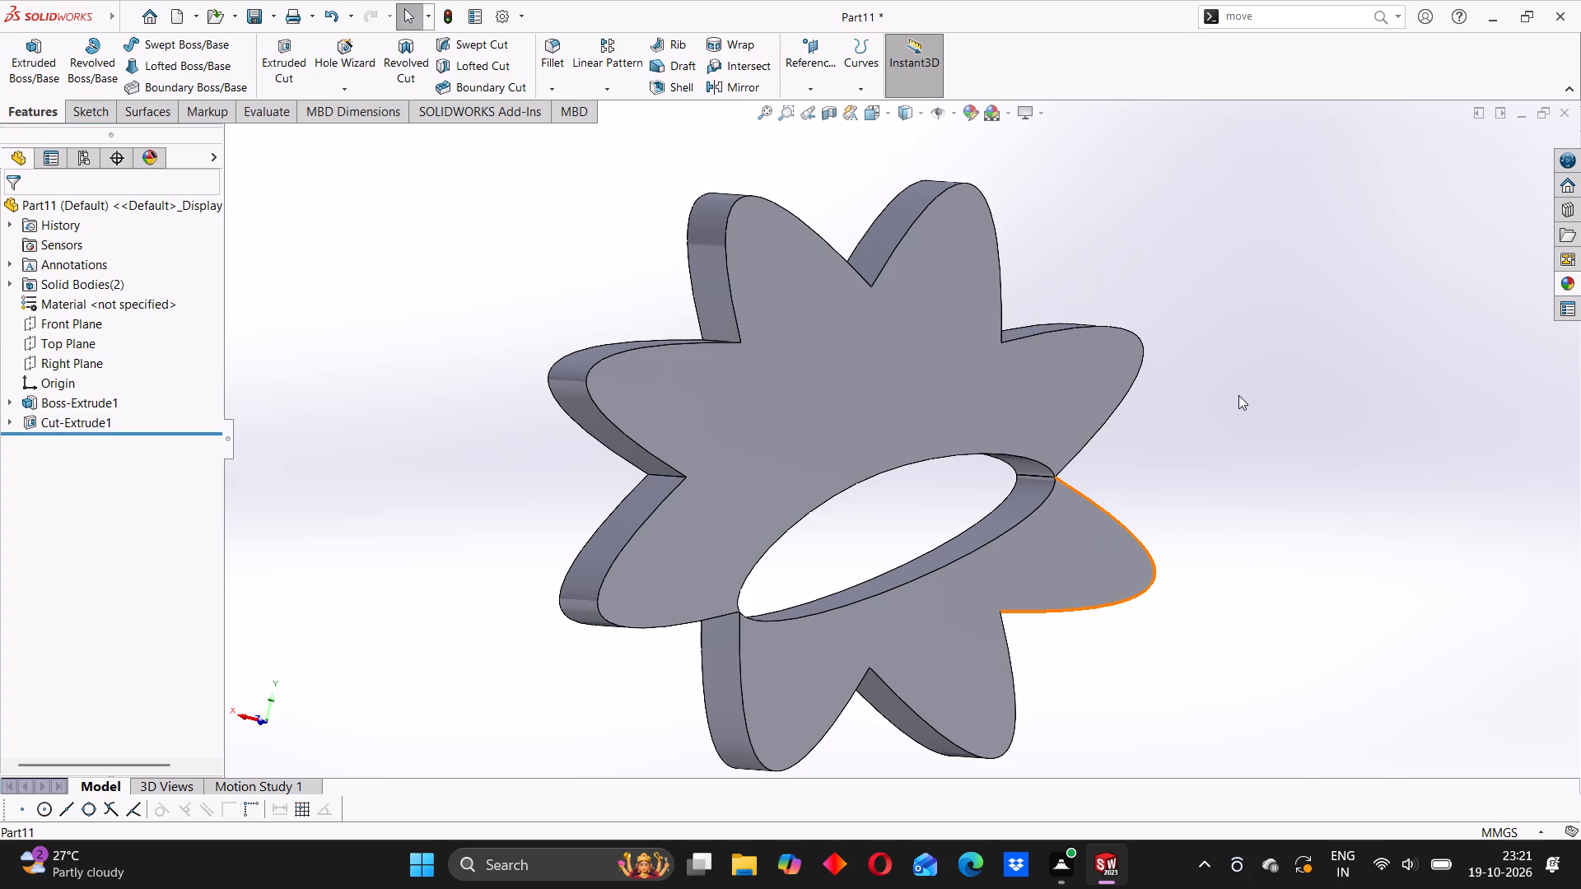
scroll(1238, 396, up, 1)
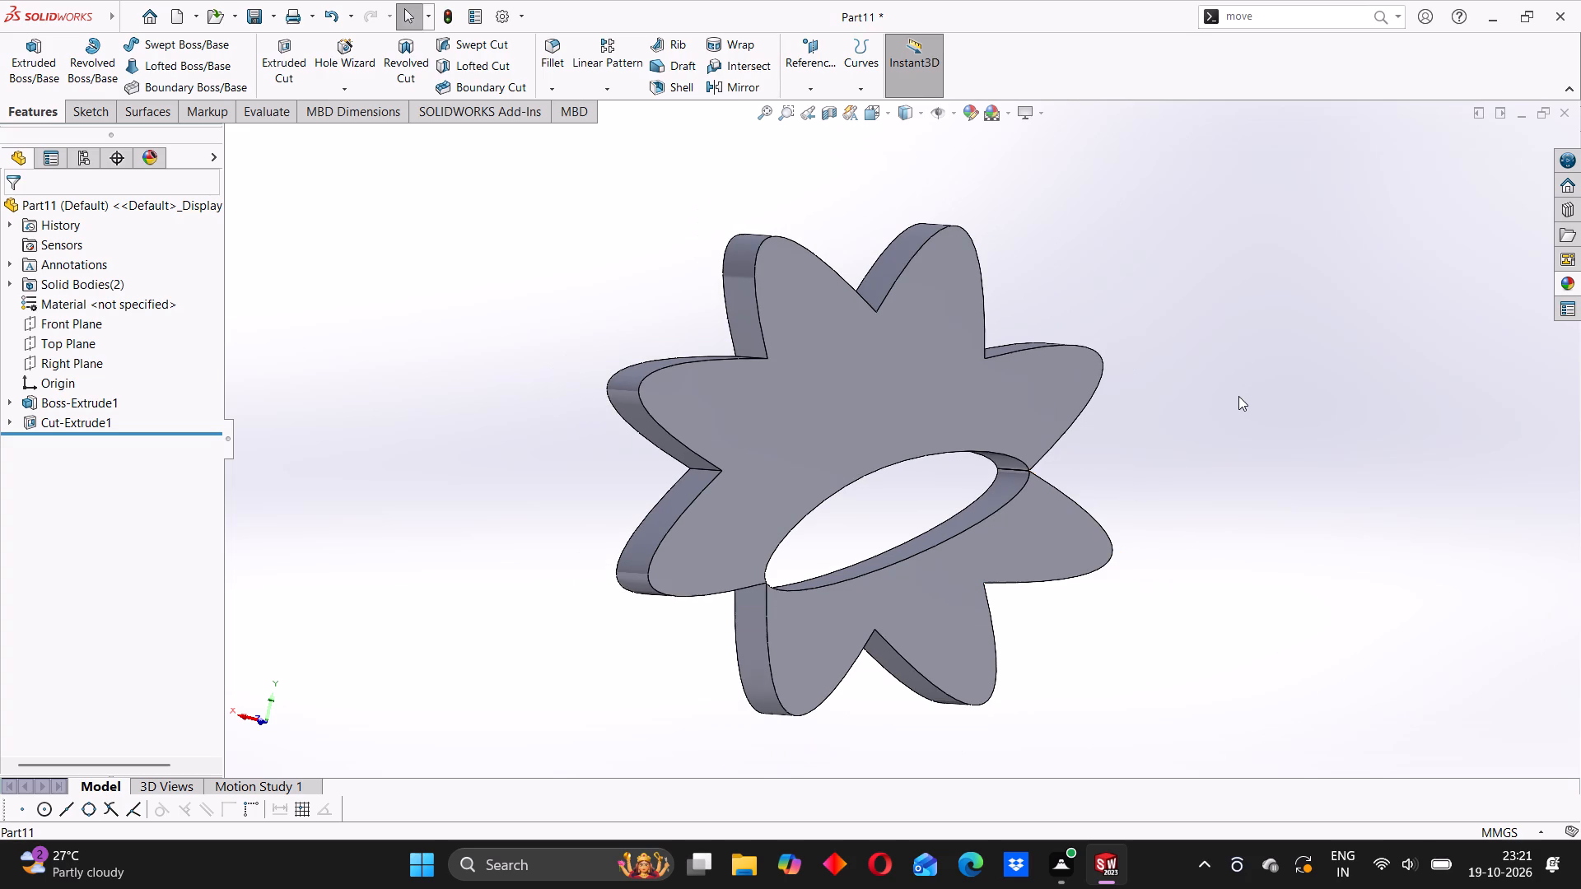
scroll(1238, 396, down, 1)
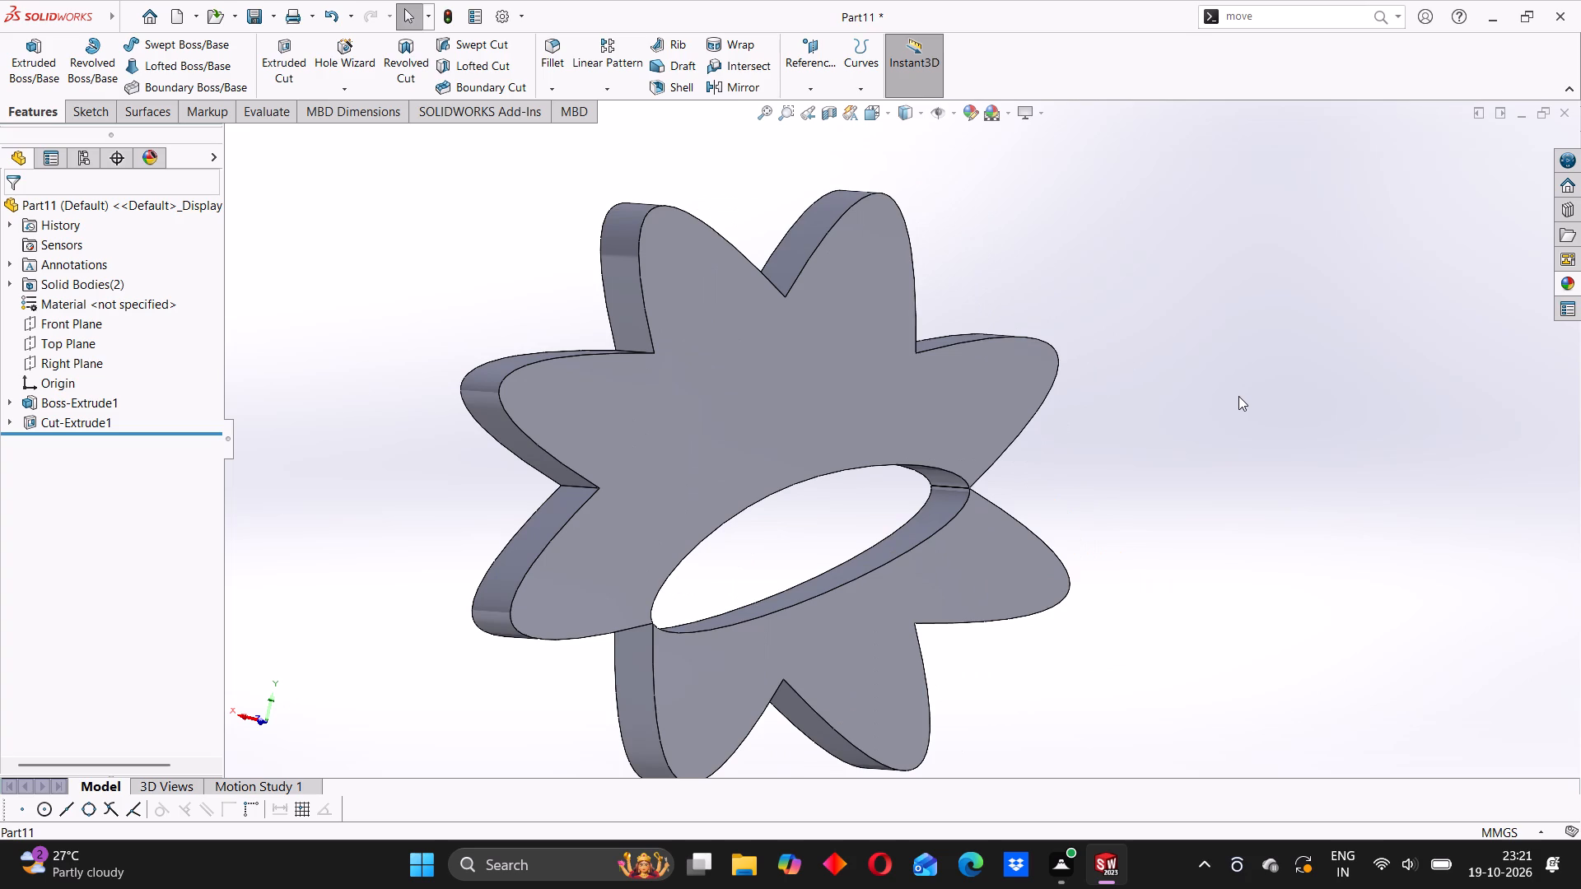
scroll(1238, 396, up, 1)
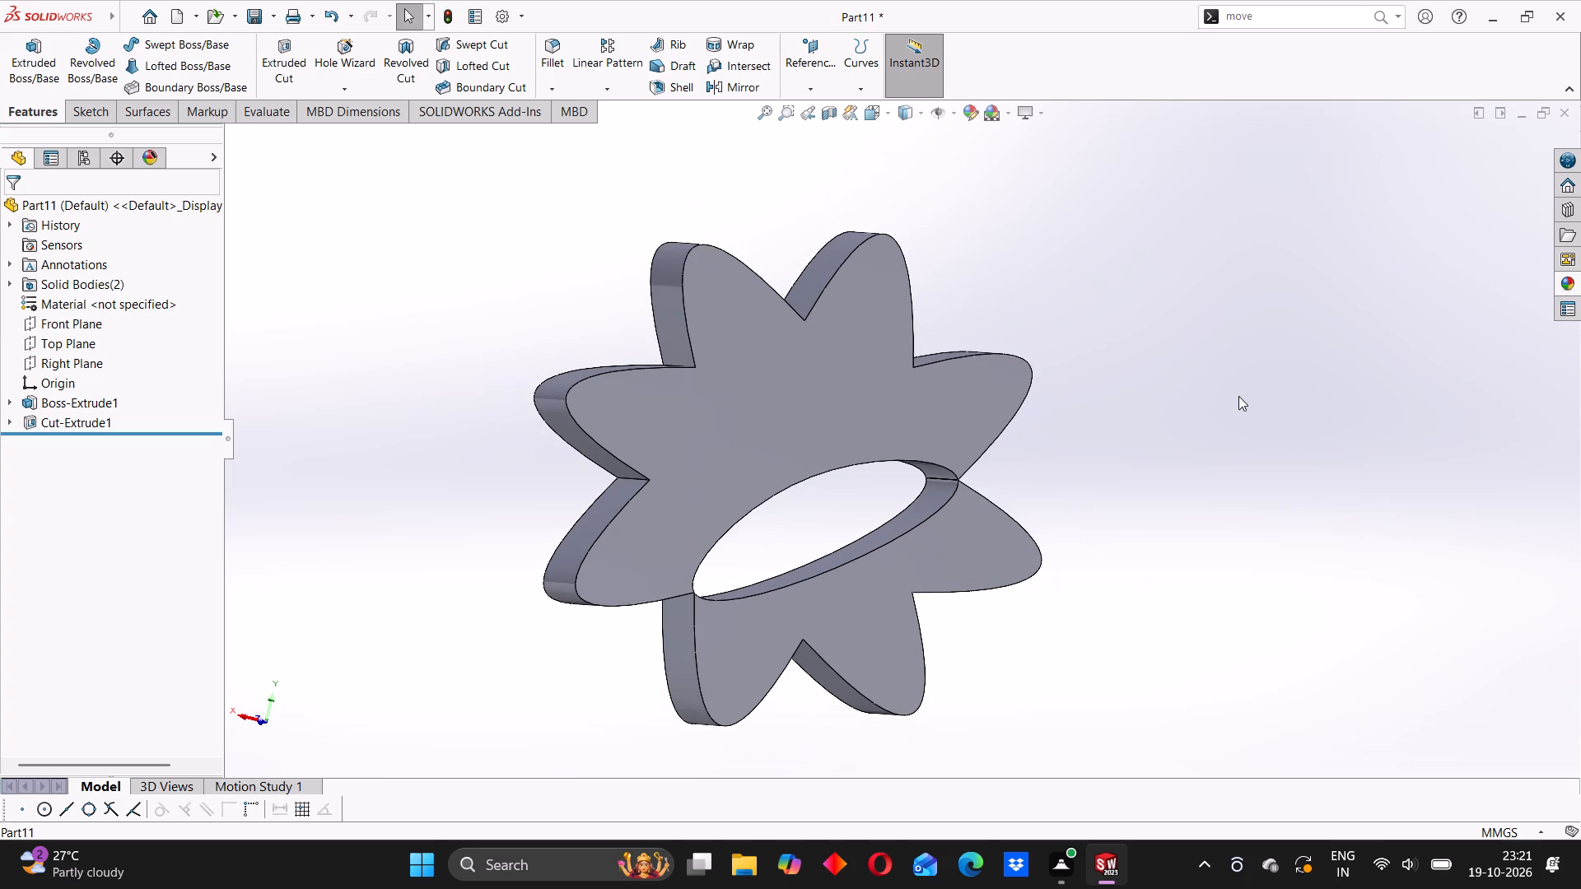
scroll(1238, 396, up, 3)
scroll(1238, 396, down, 2)
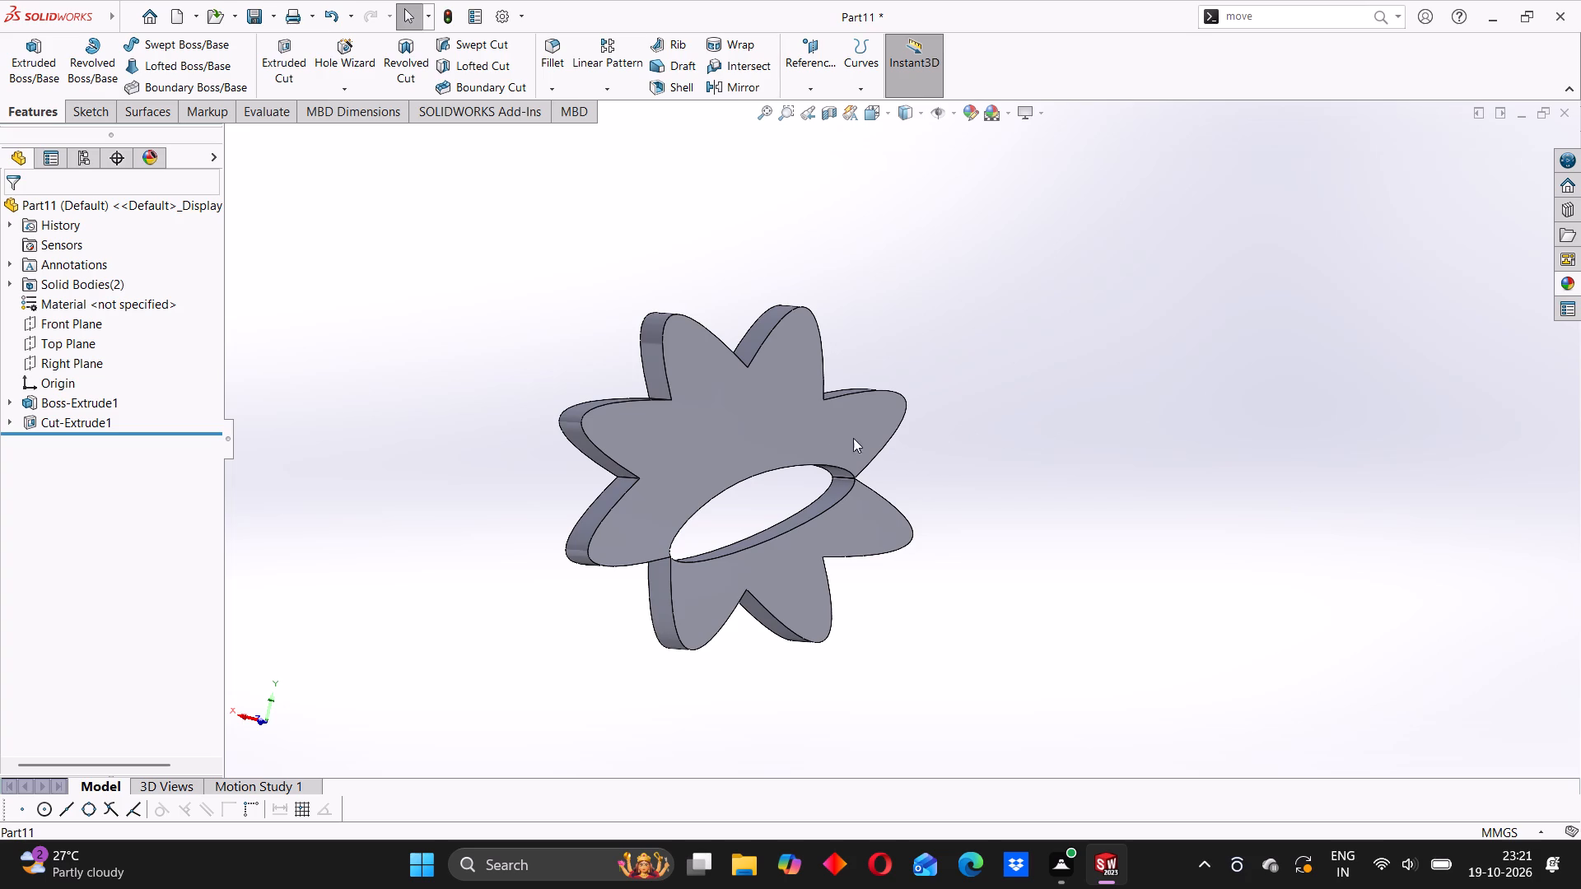
scroll(832, 432, down, 1)
scroll(712, 479, up, 2)
middle_drag(780, 454, 689, 475)
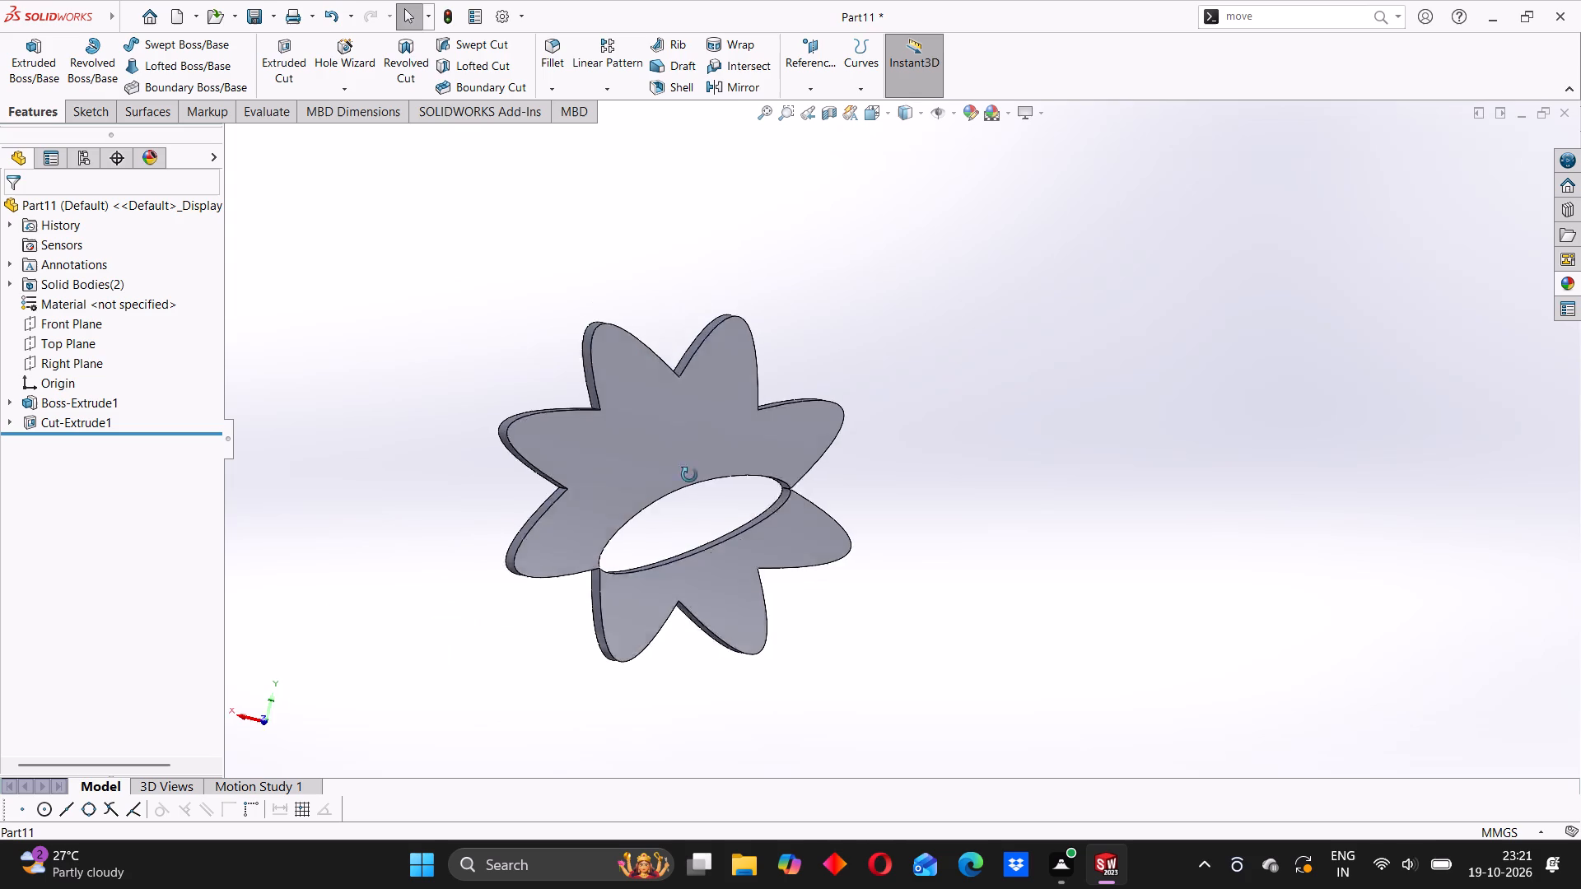
middle_drag(689, 475, 671, 480)
scroll(649, 476, down, 3)
middle_drag(590, 467, 614, 454)
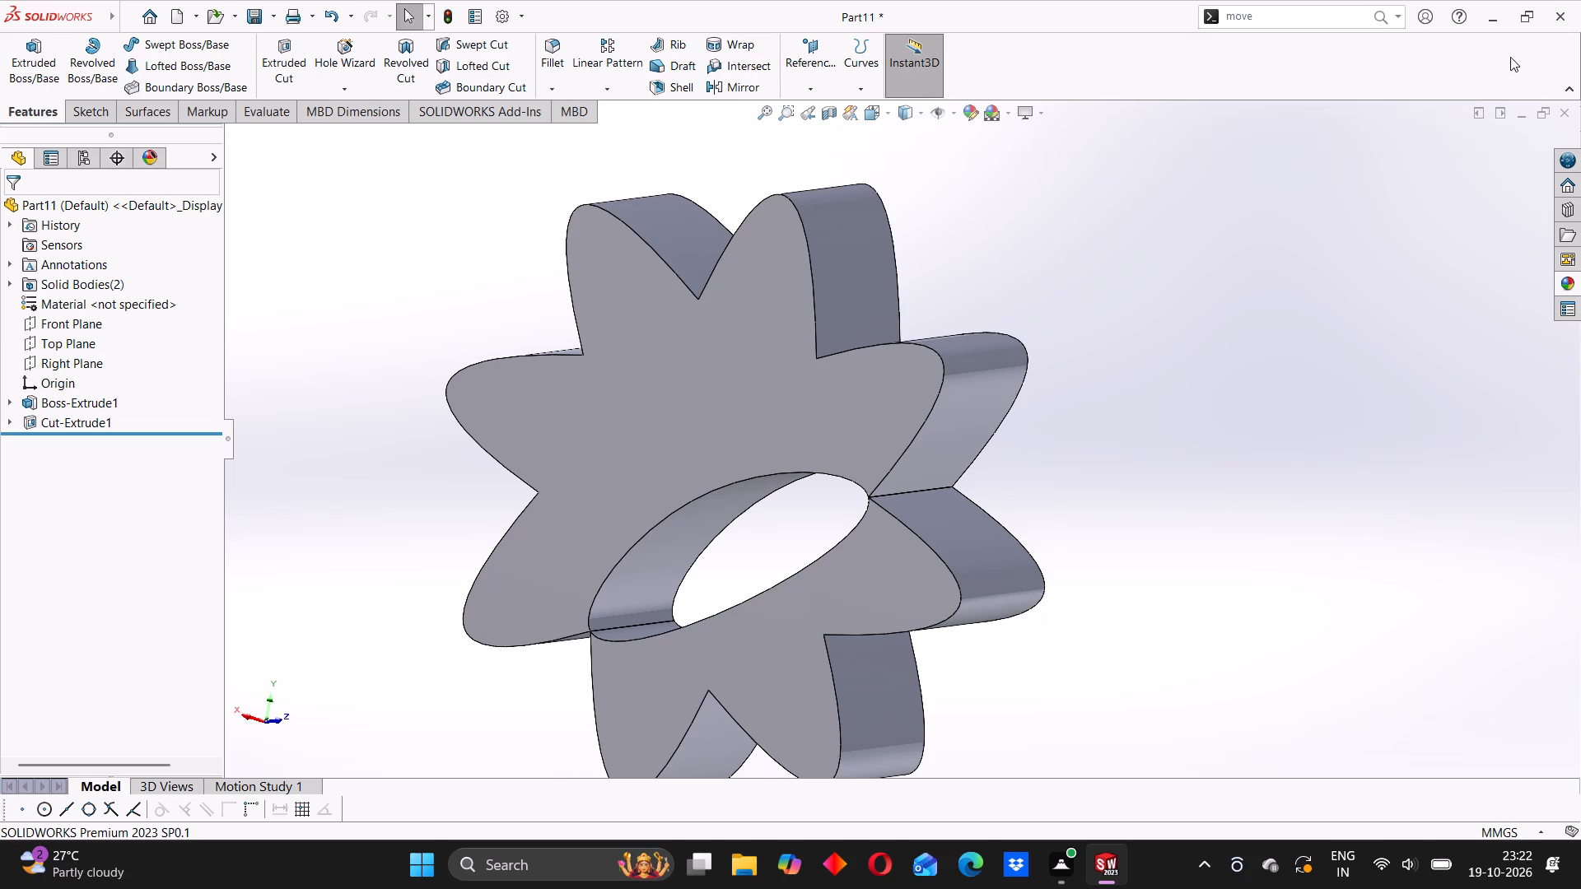
Close SOLIDWORKS without saving the modified documents.
click(1571, 7)
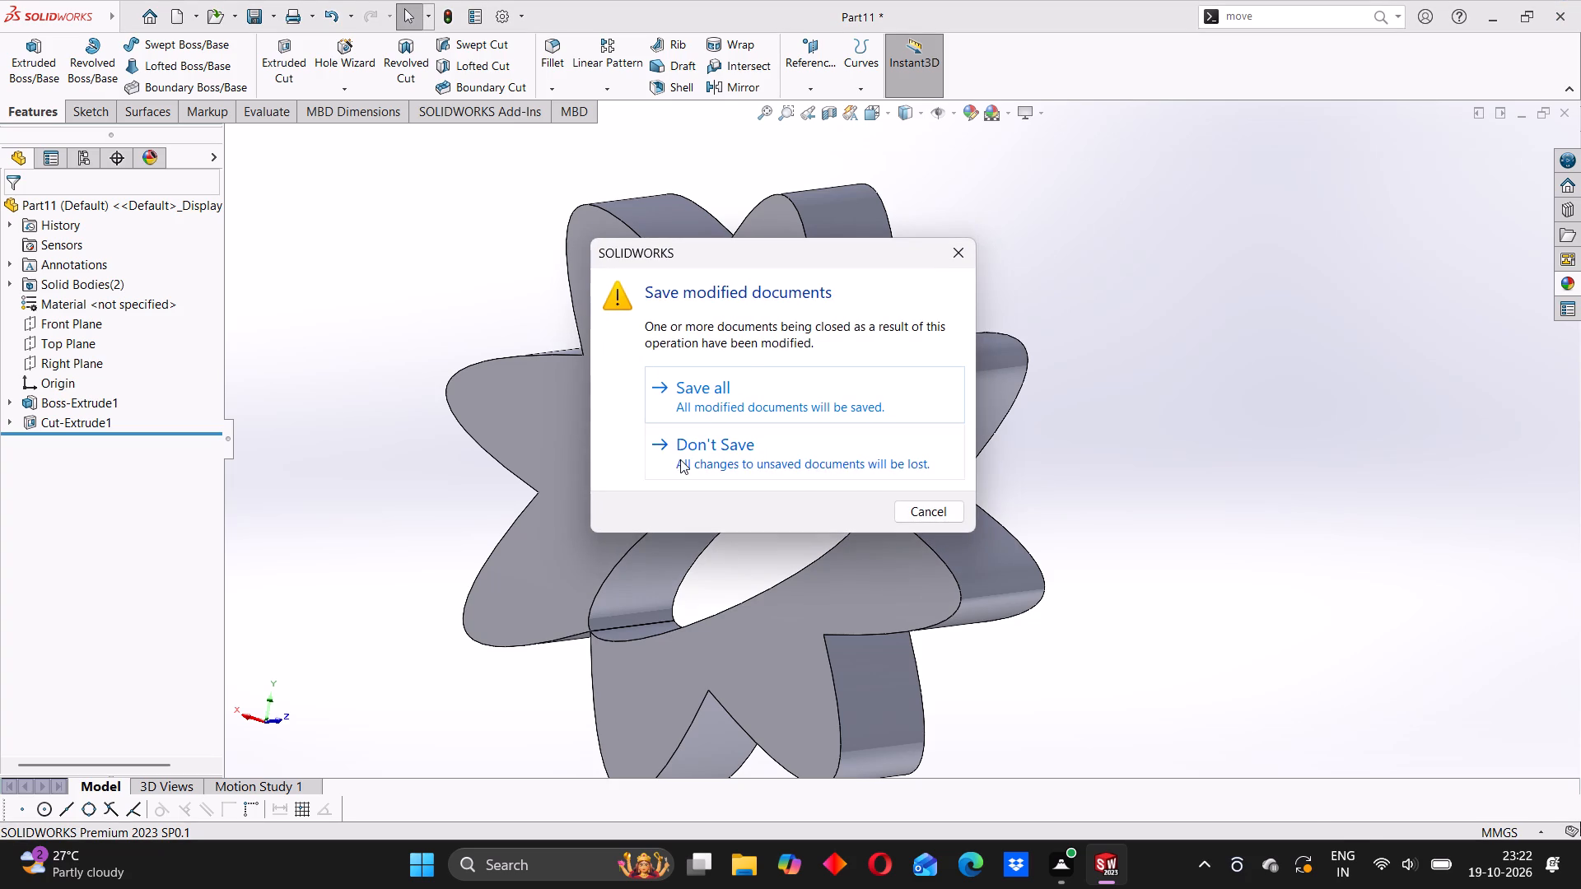
click(681, 460)
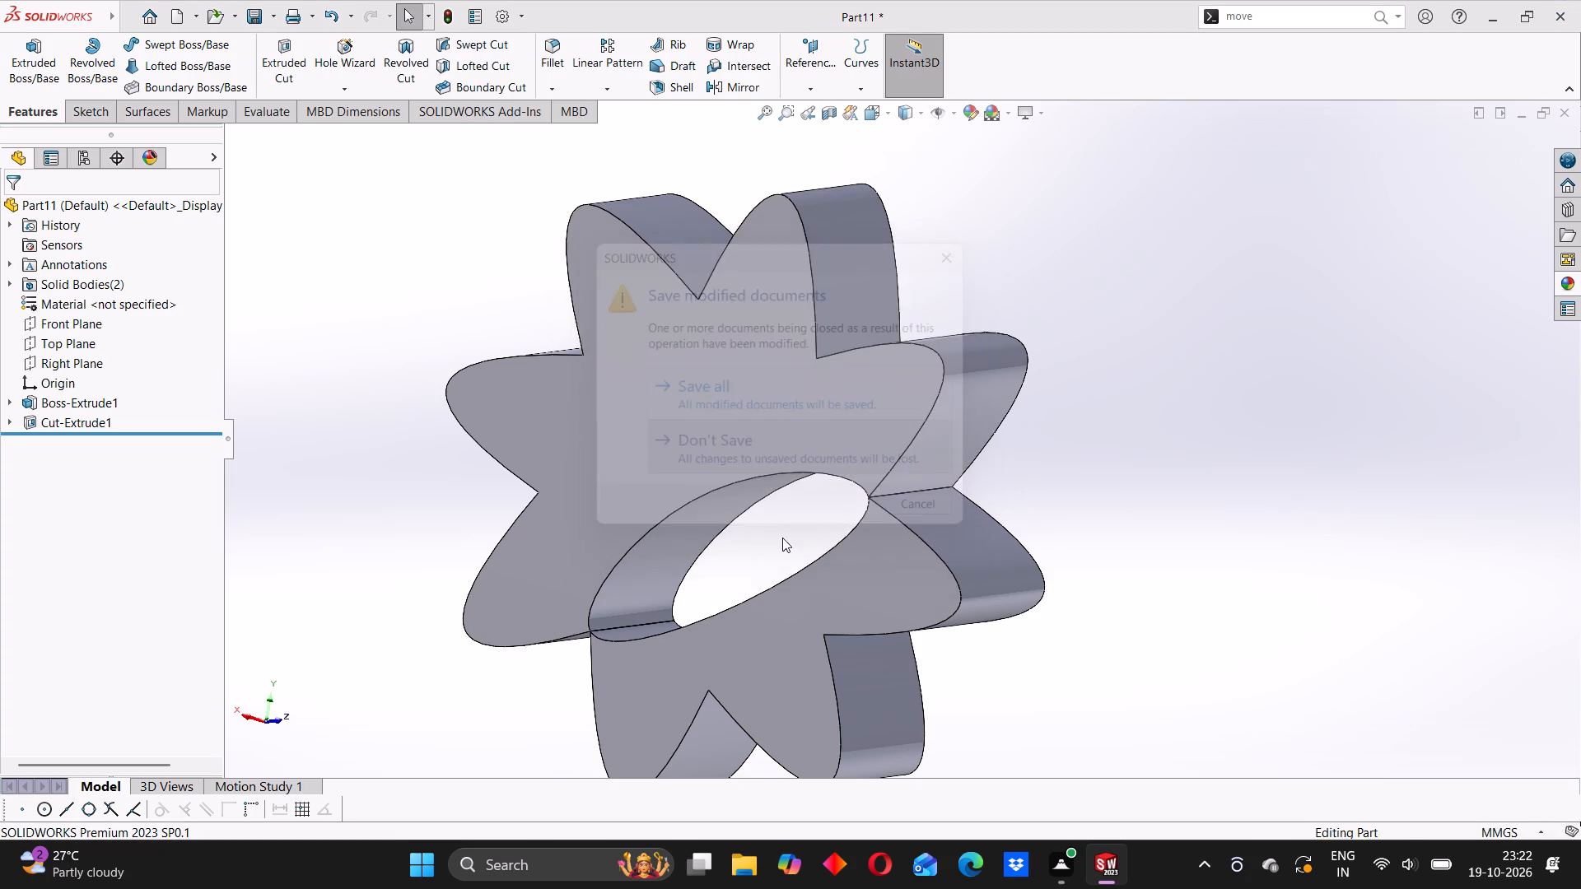
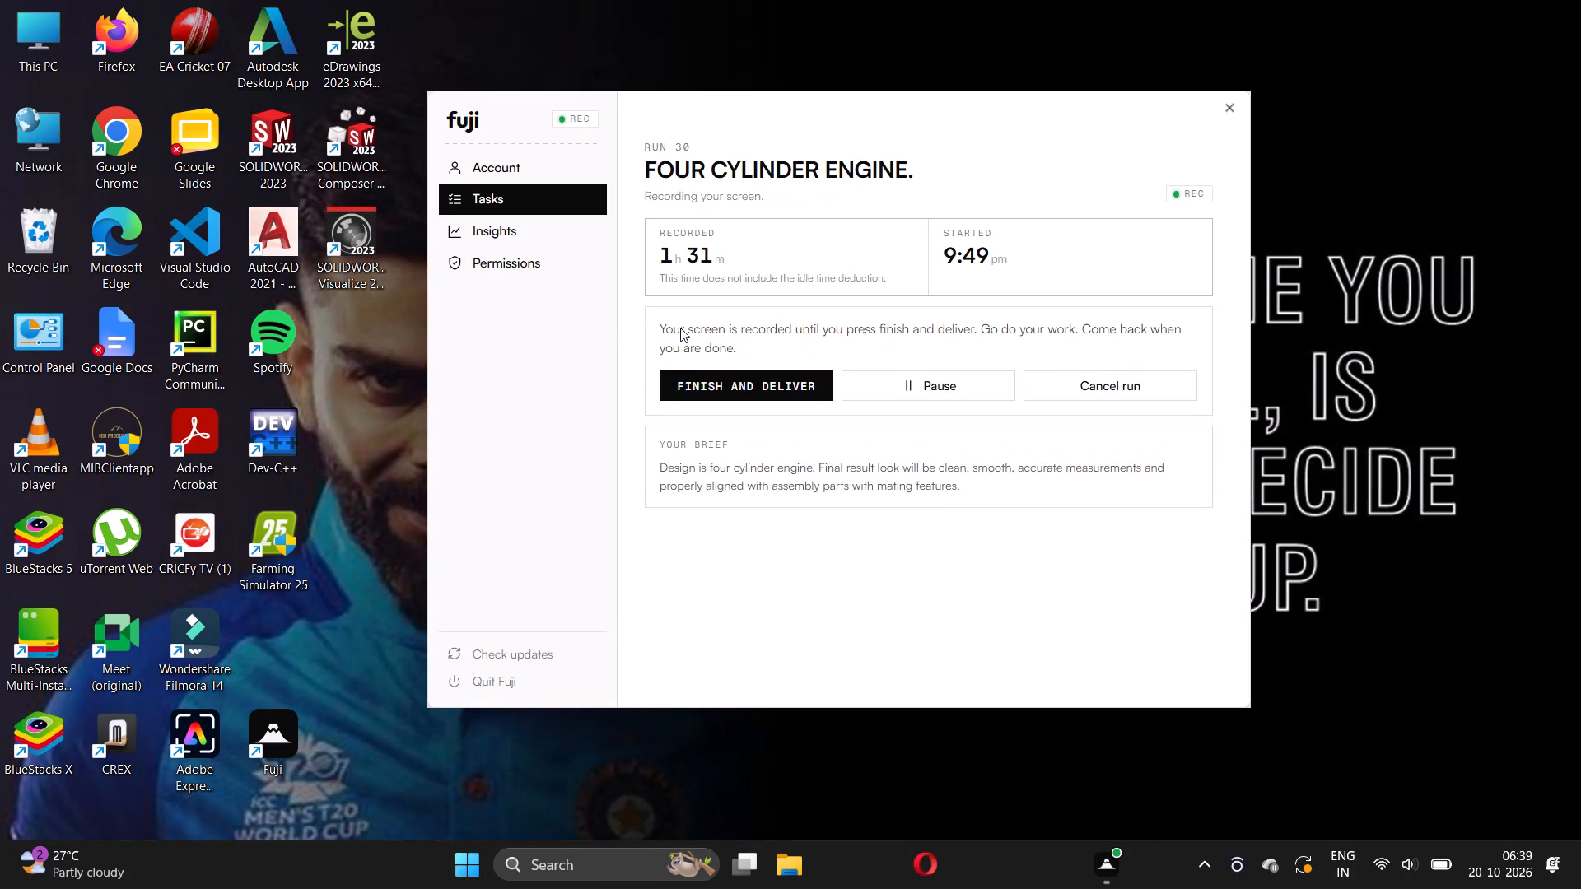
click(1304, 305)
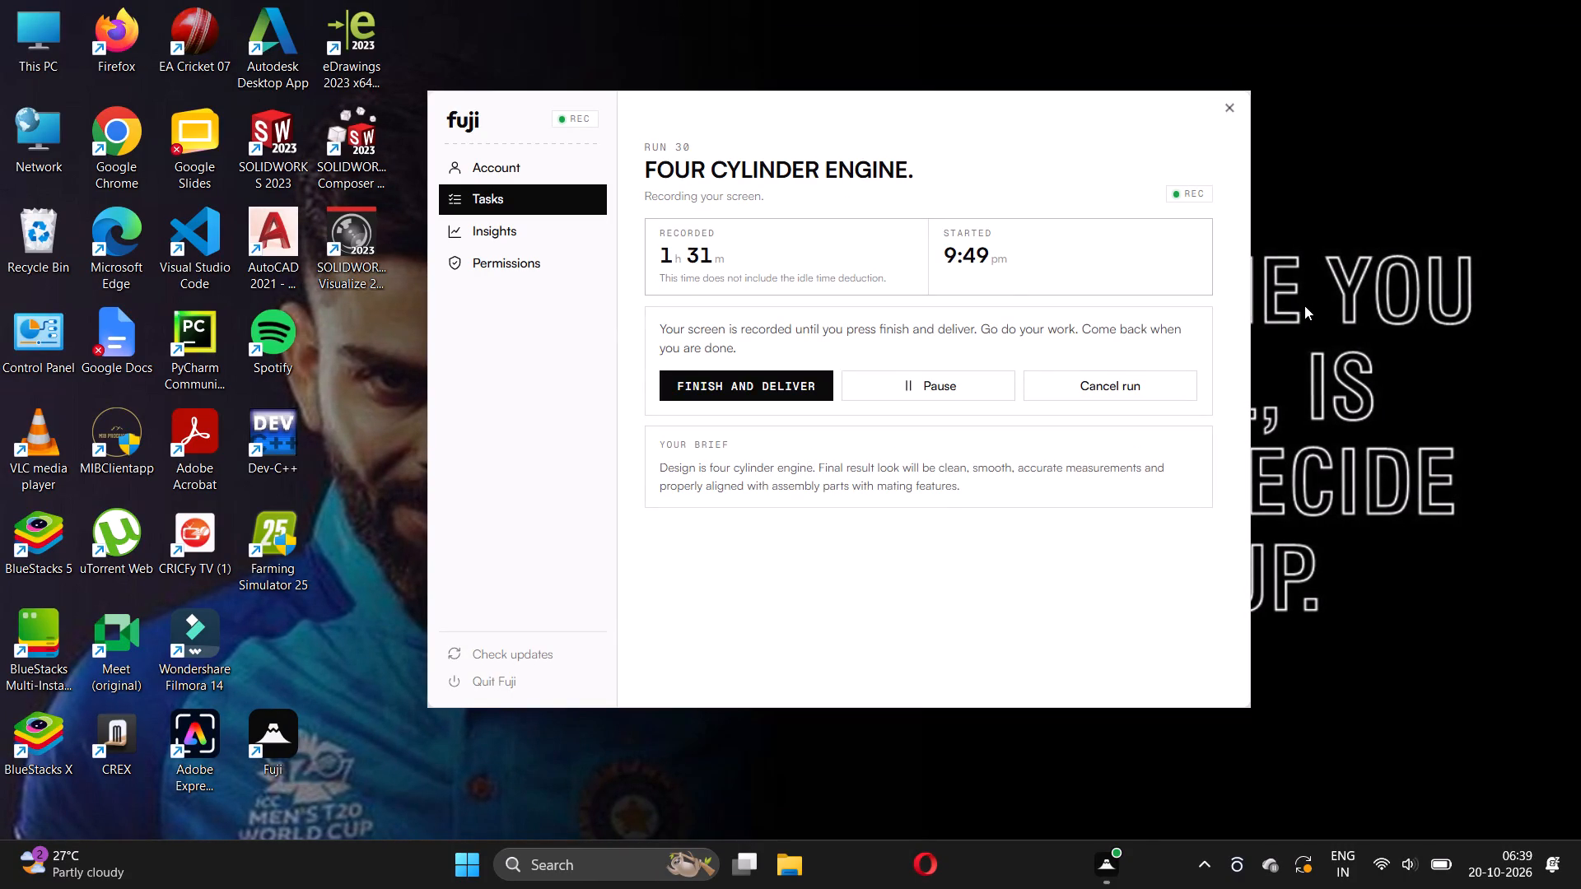
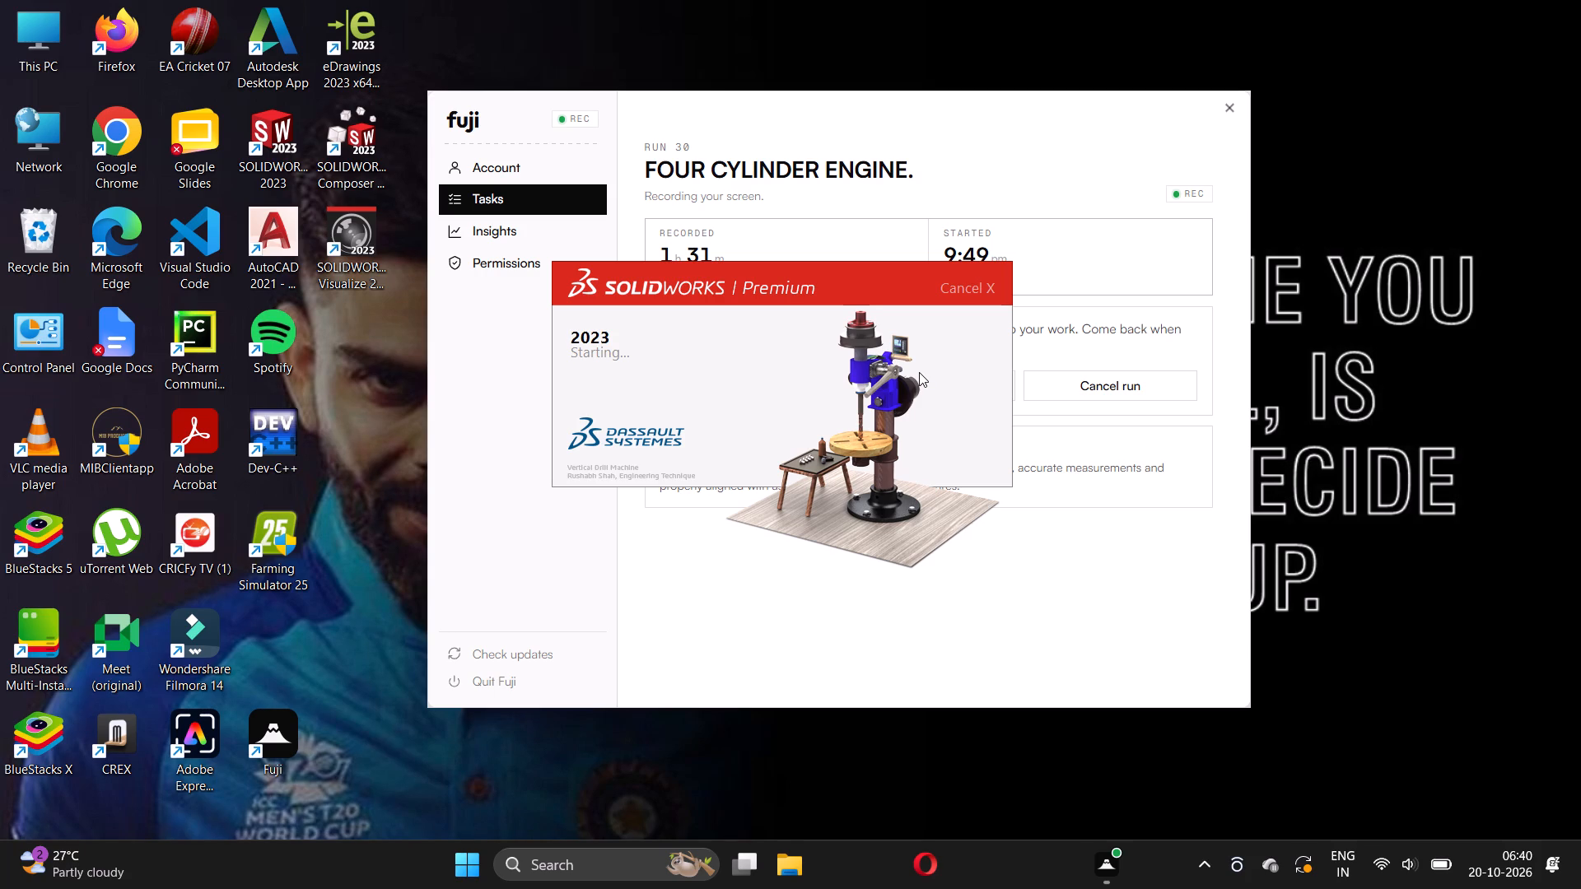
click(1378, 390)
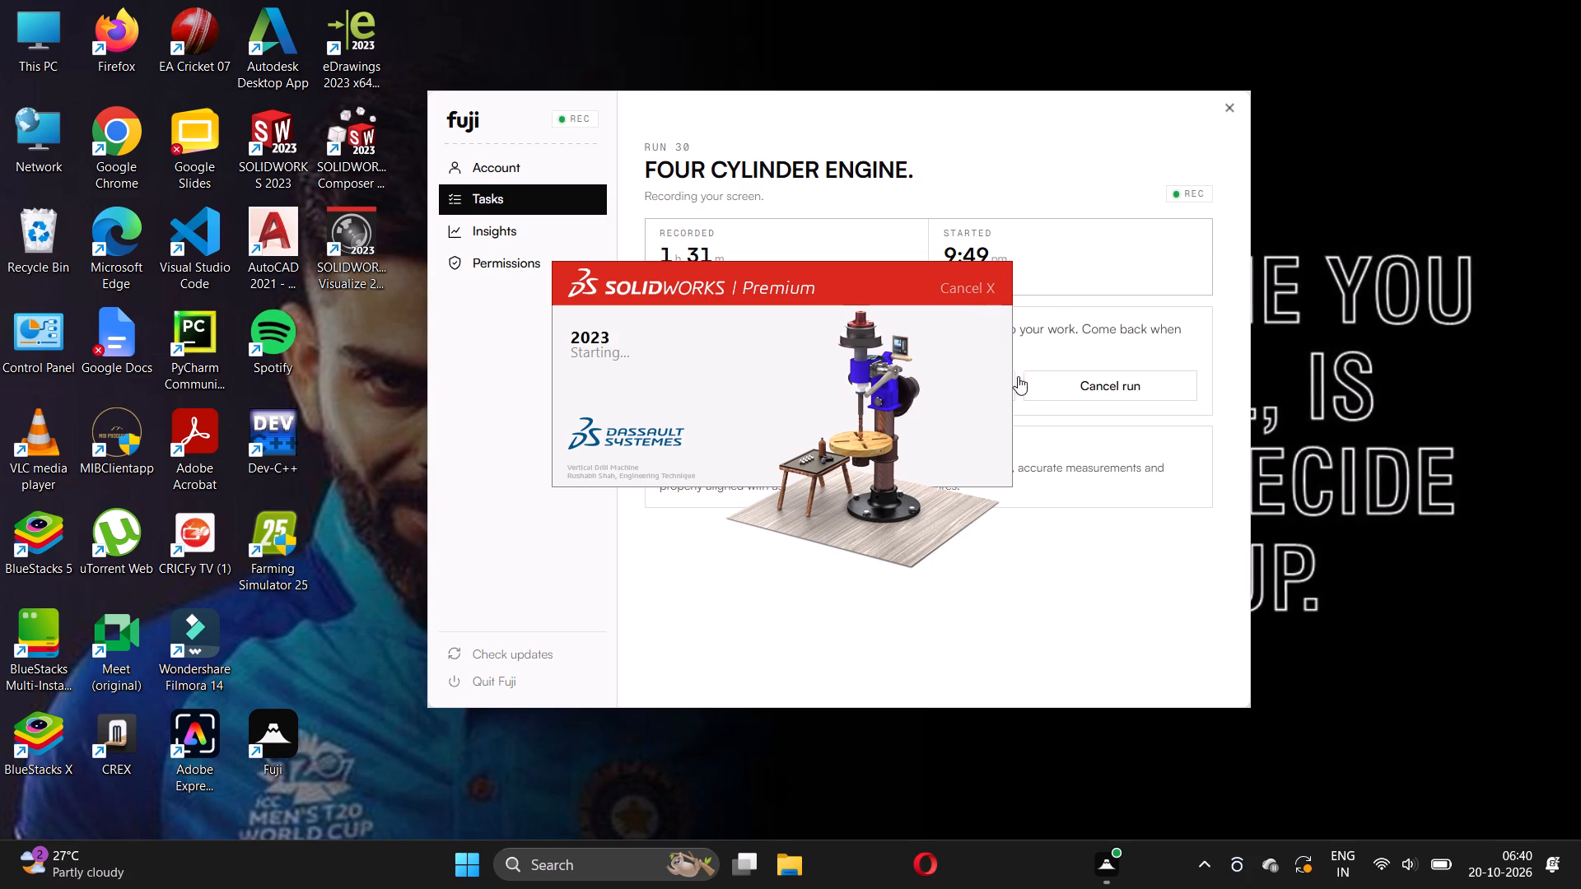
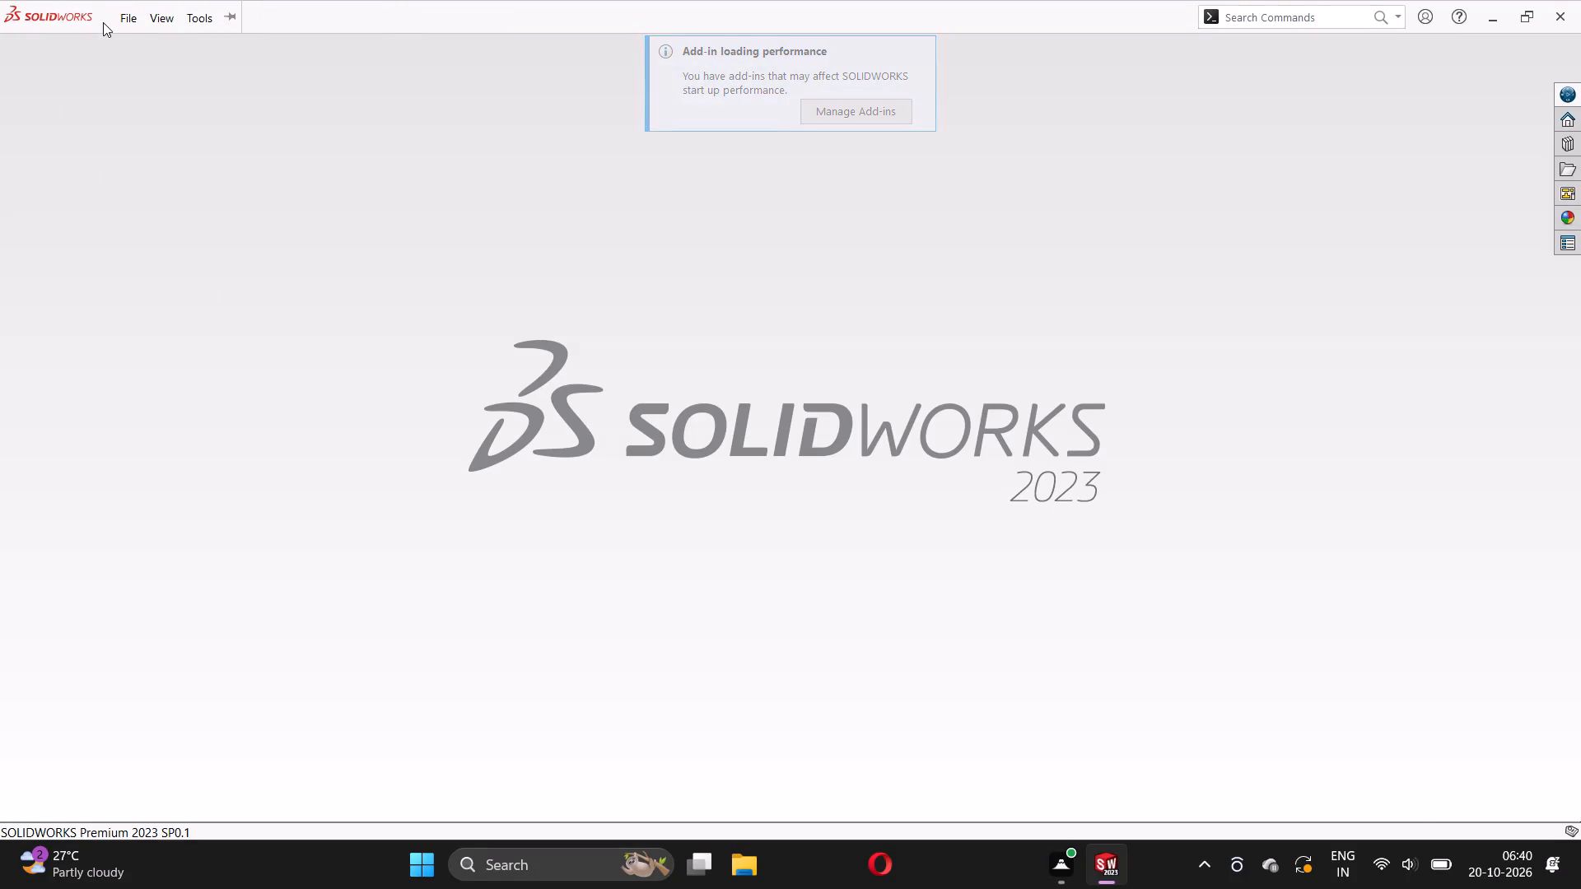
Create a new assembly document.
click(507, 263)
click(138, 16)
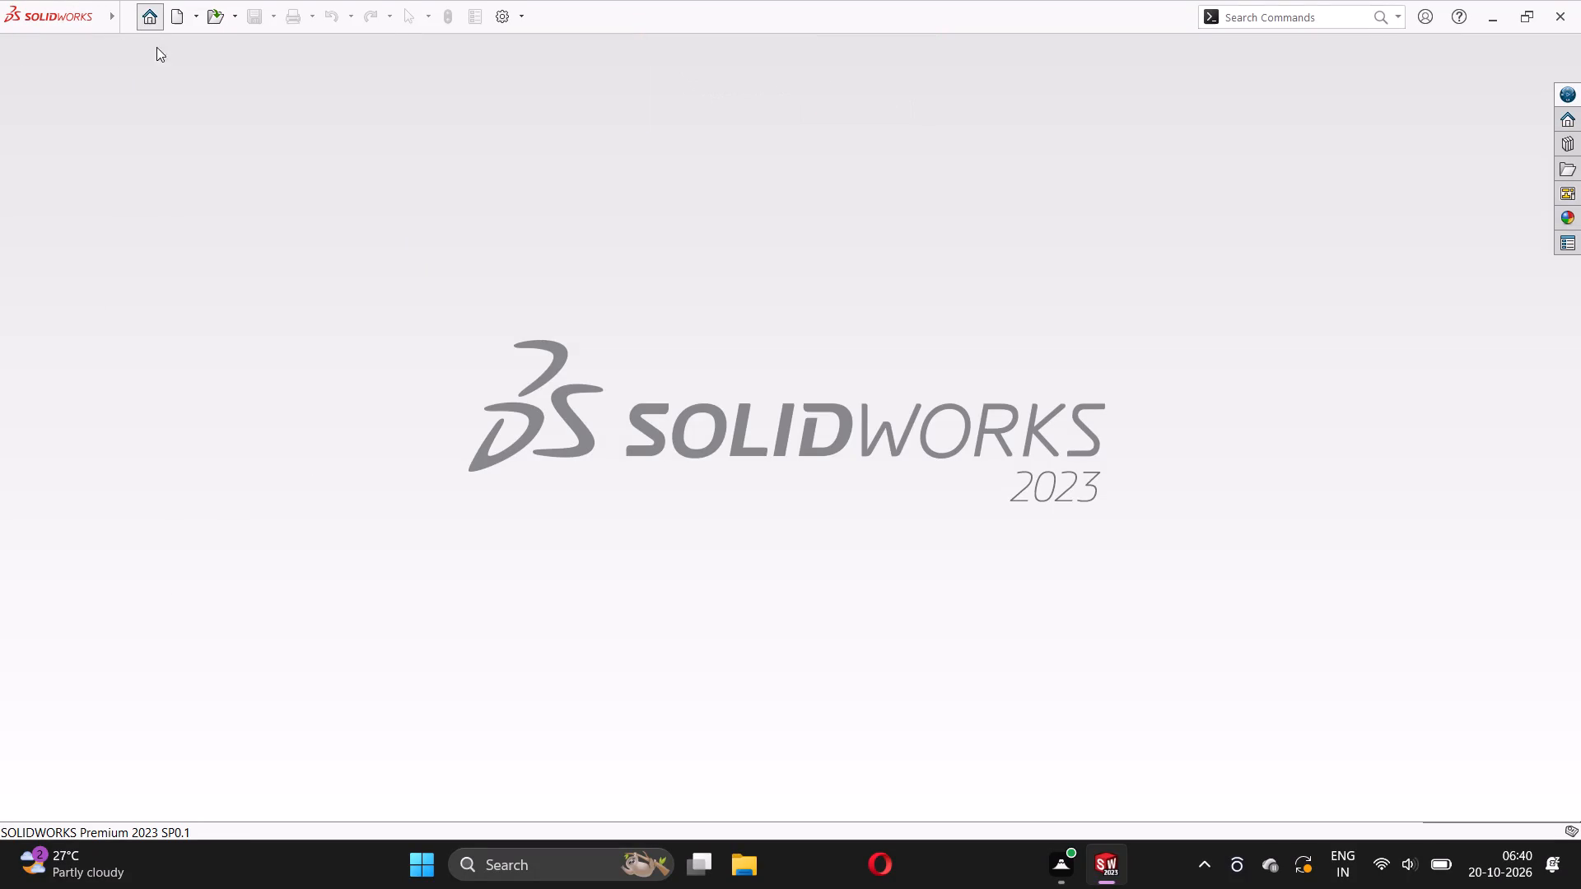
click(590, 300)
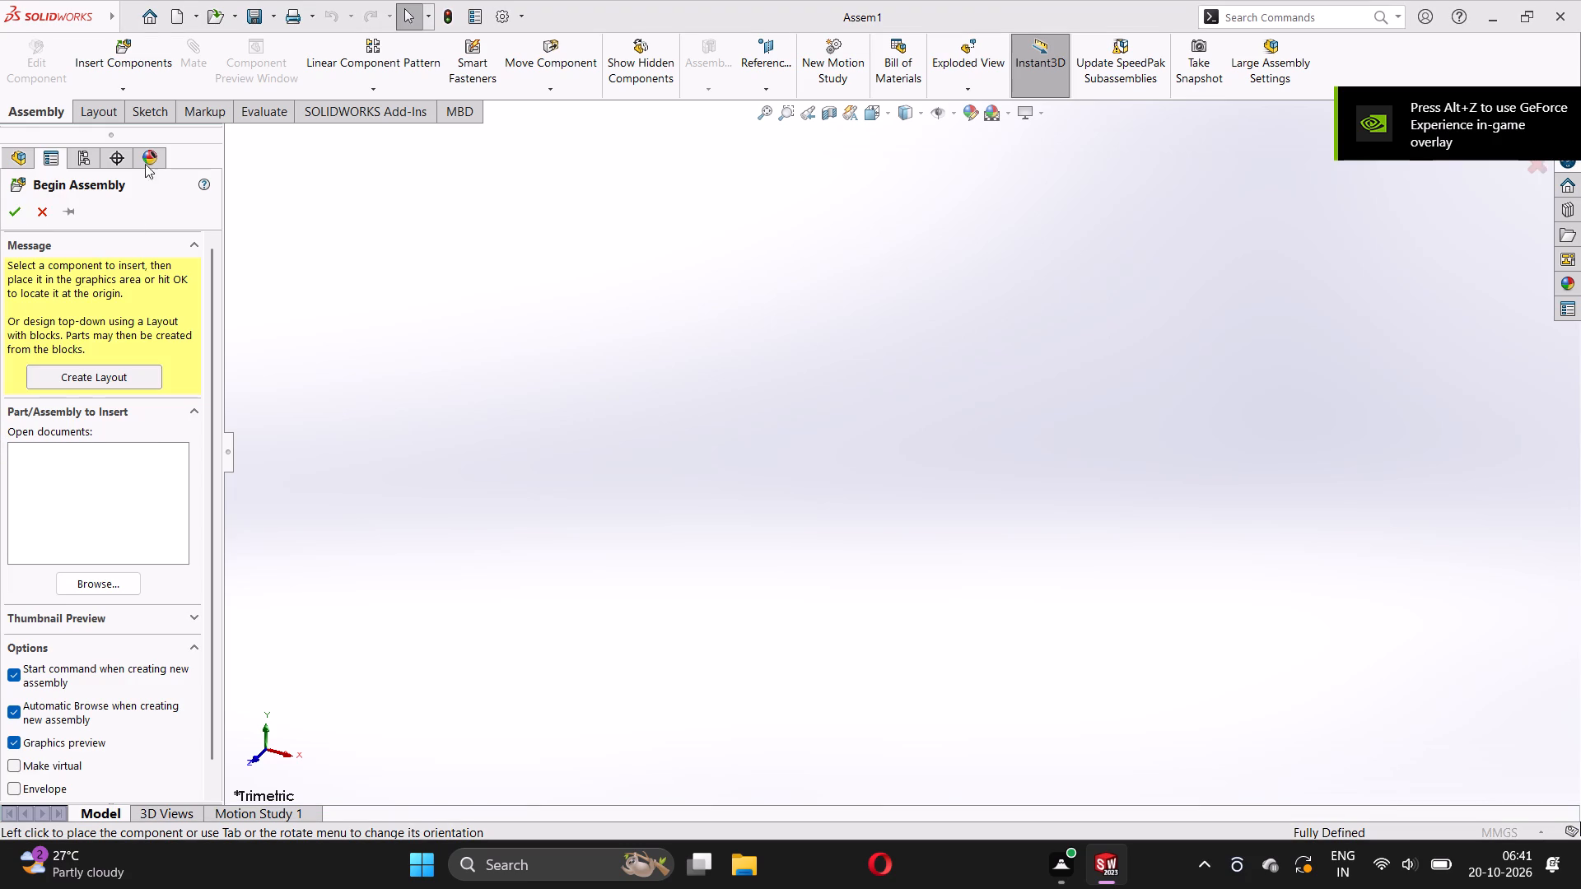
Insert the CRANK SHAFT part as the first component, showing the origins and placing it on the assembly origin.
scroll(263, 248, up, 3)
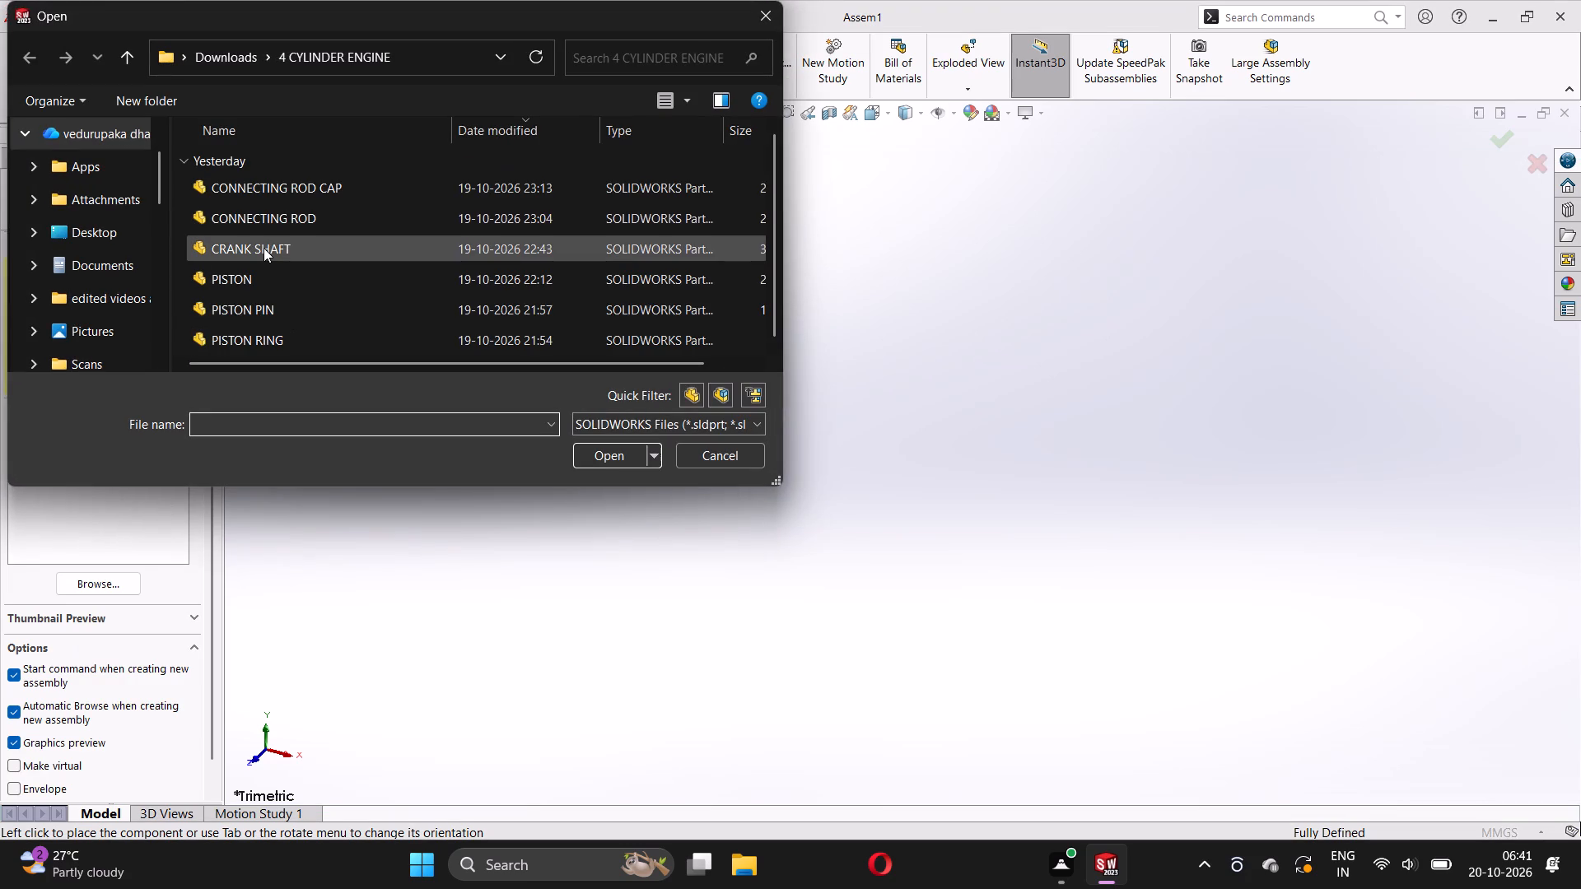
scroll(263, 248, up, 1)
scroll(264, 248, down, 4)
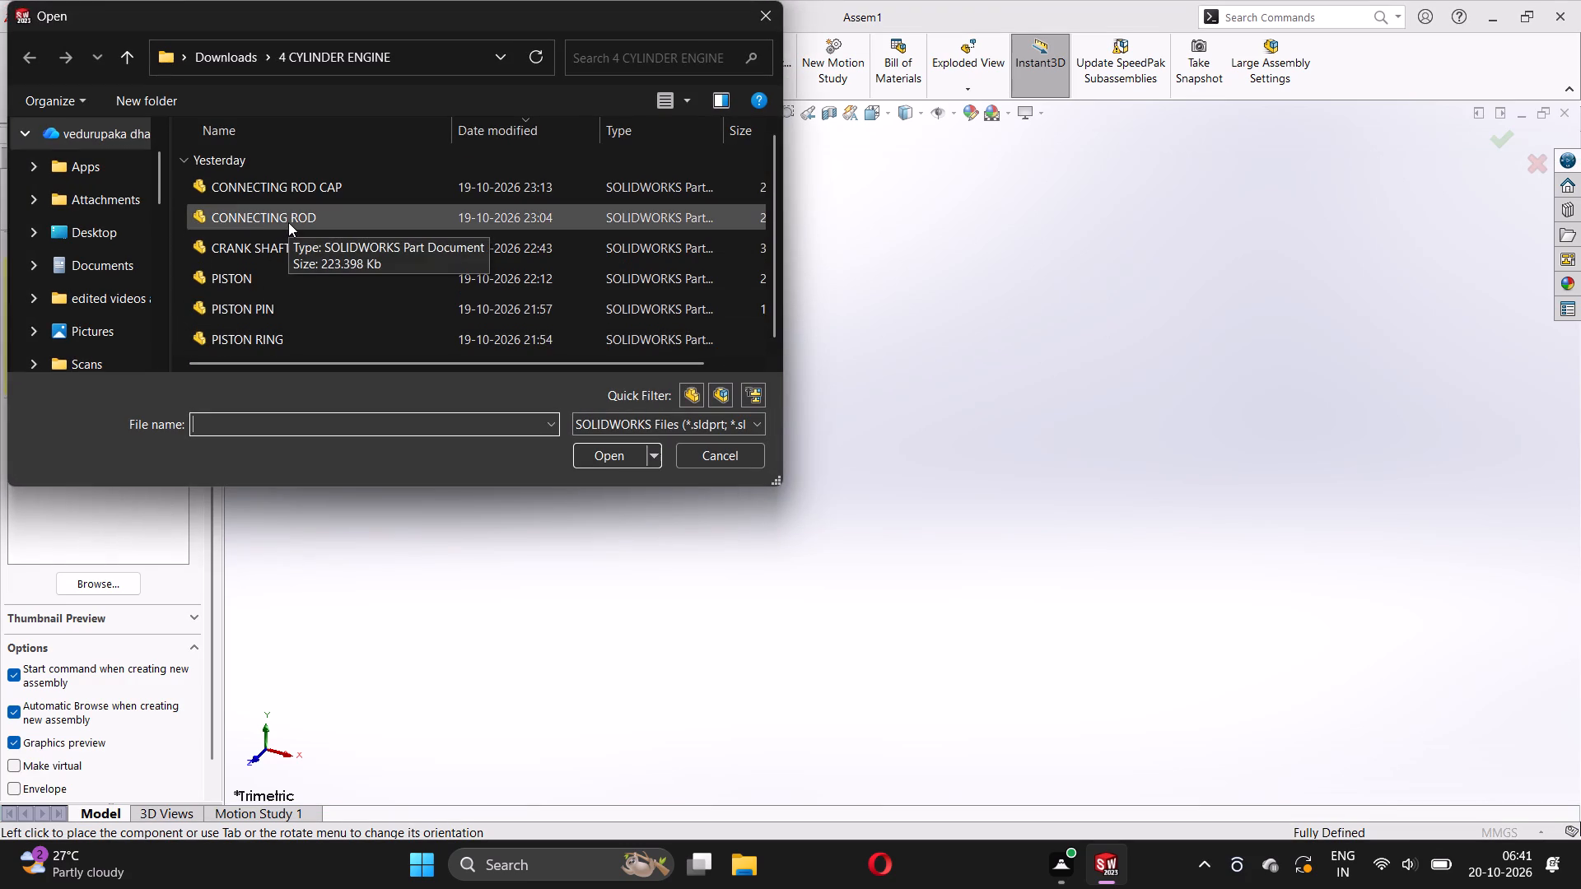
click(270, 245)
click(595, 449)
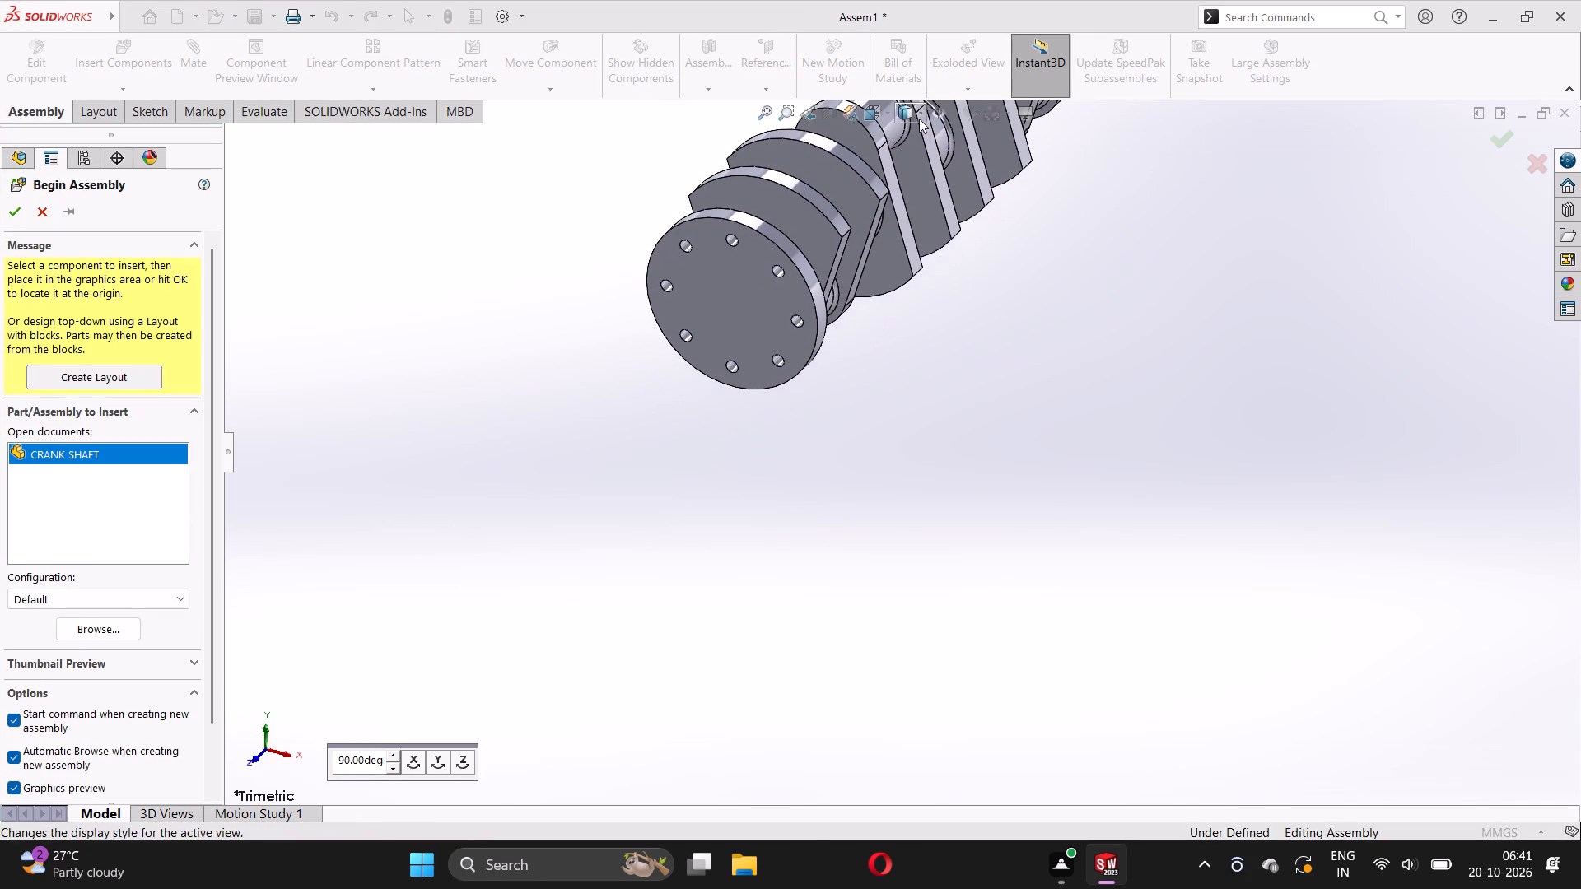
click(958, 114)
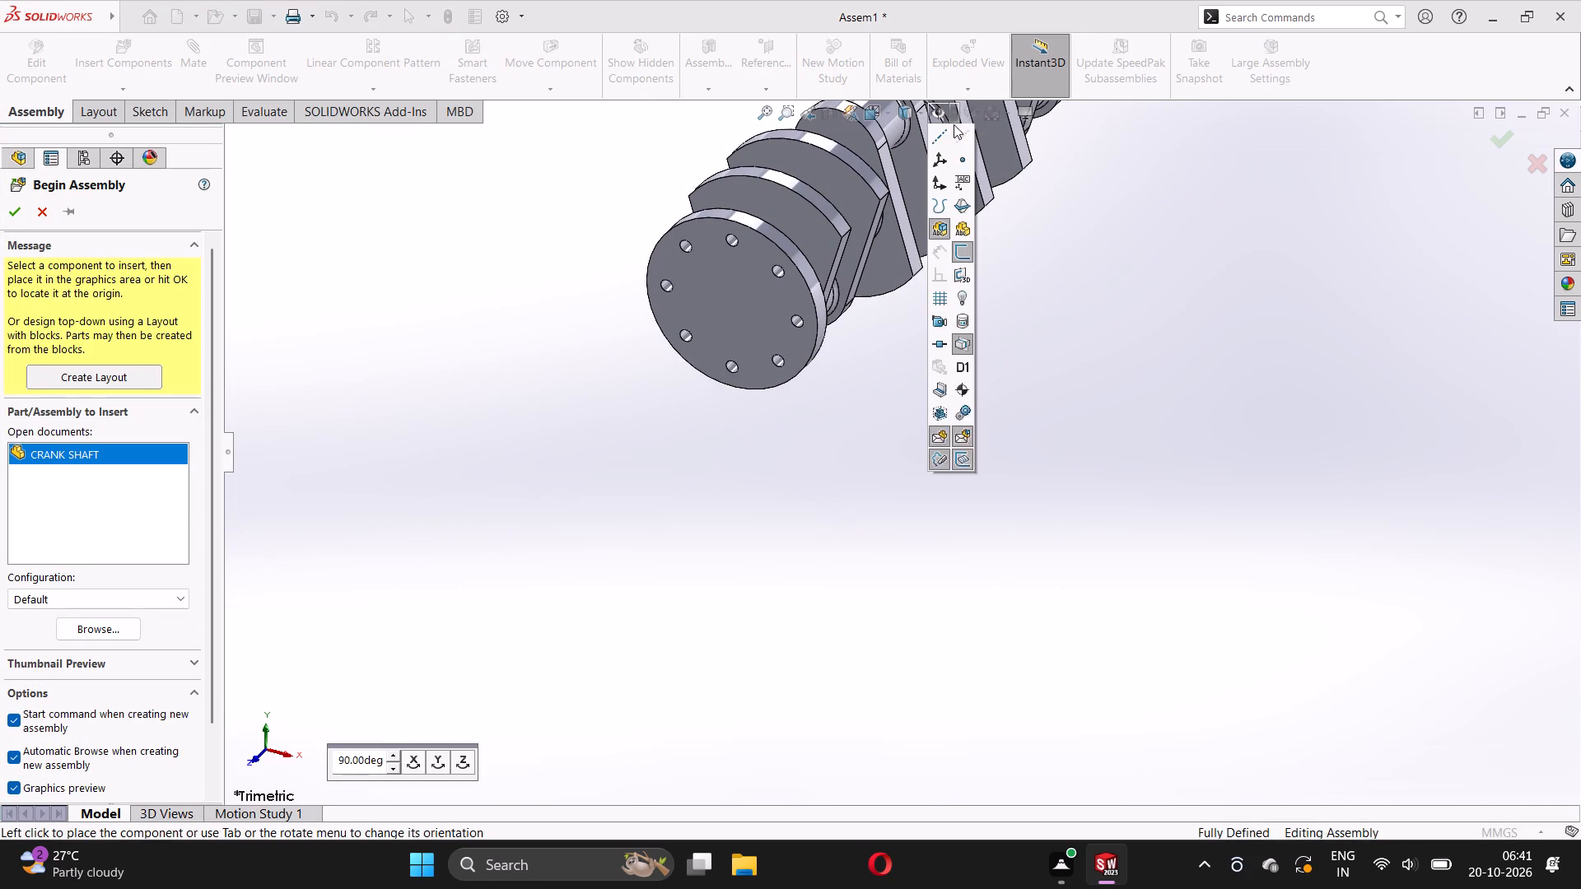
click(936, 204)
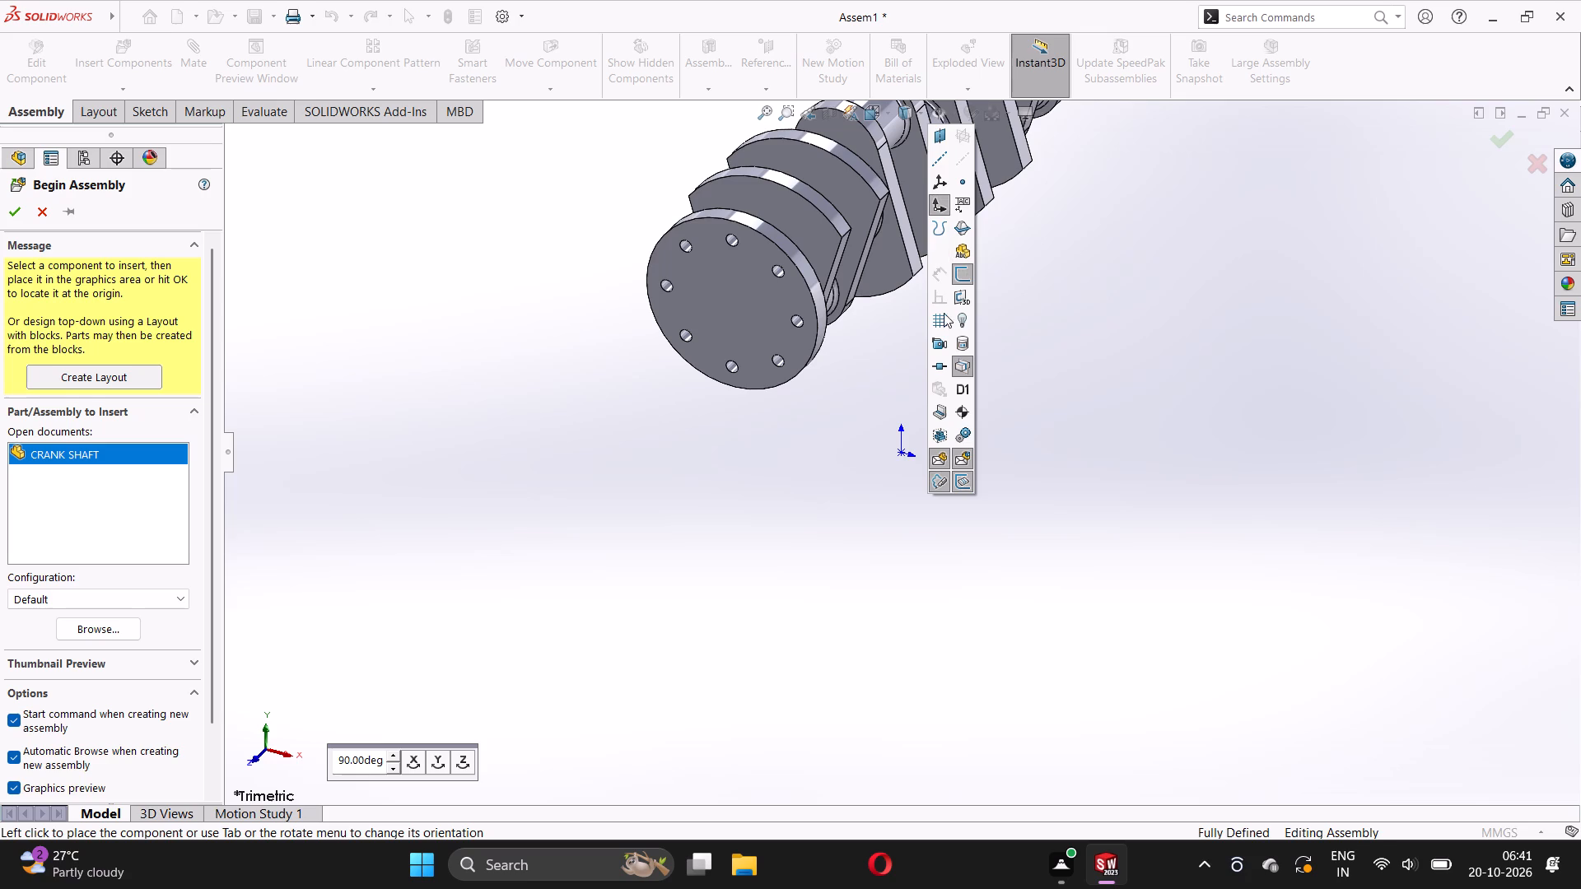
click(951, 110)
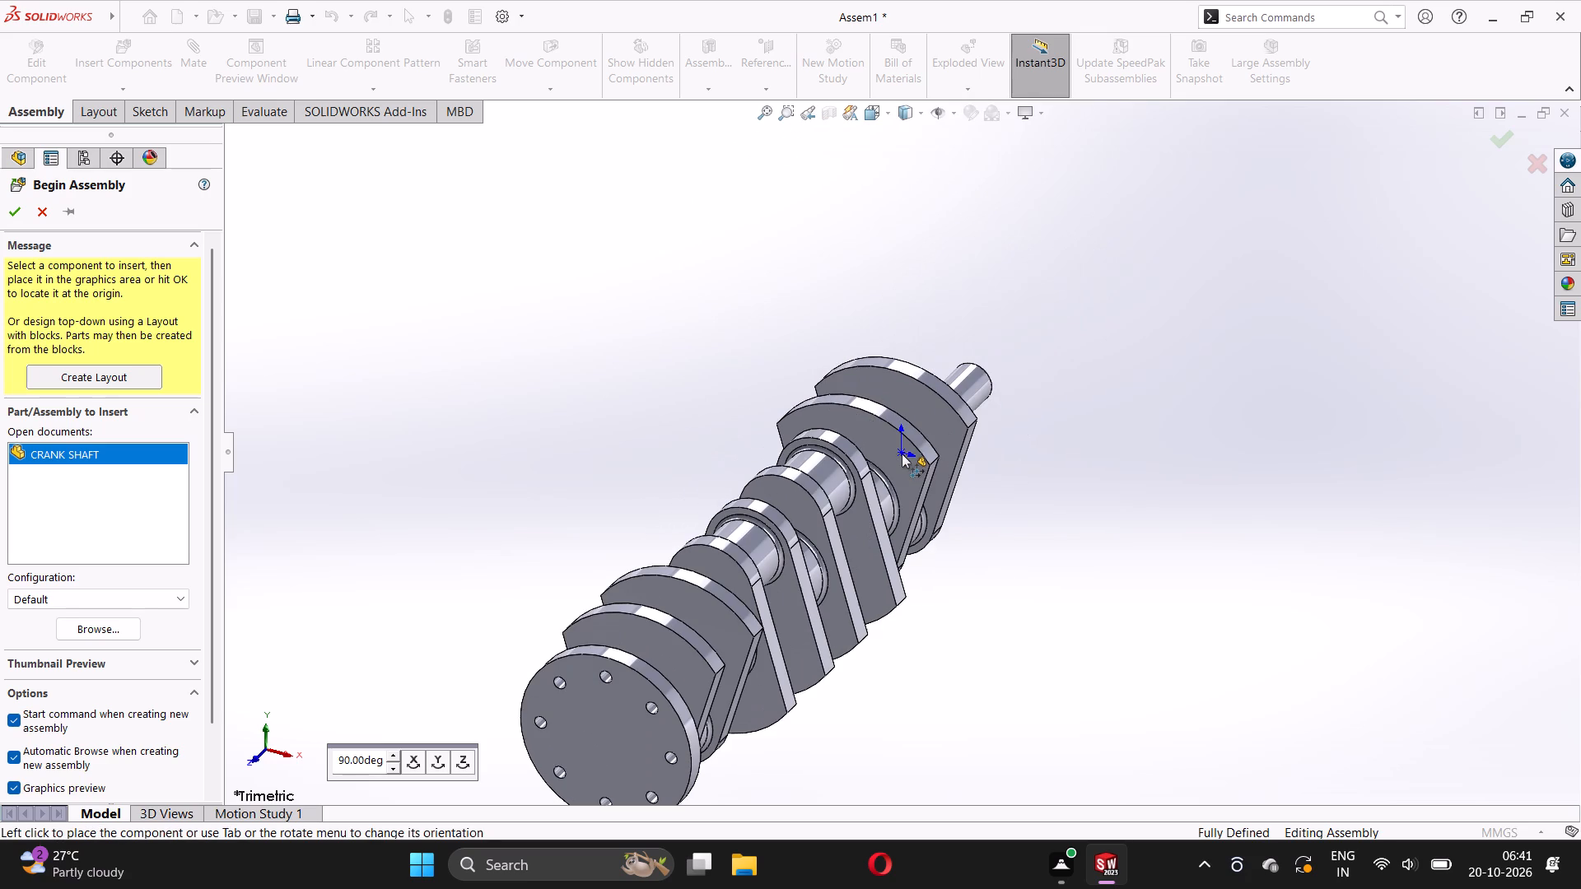
click(902, 453)
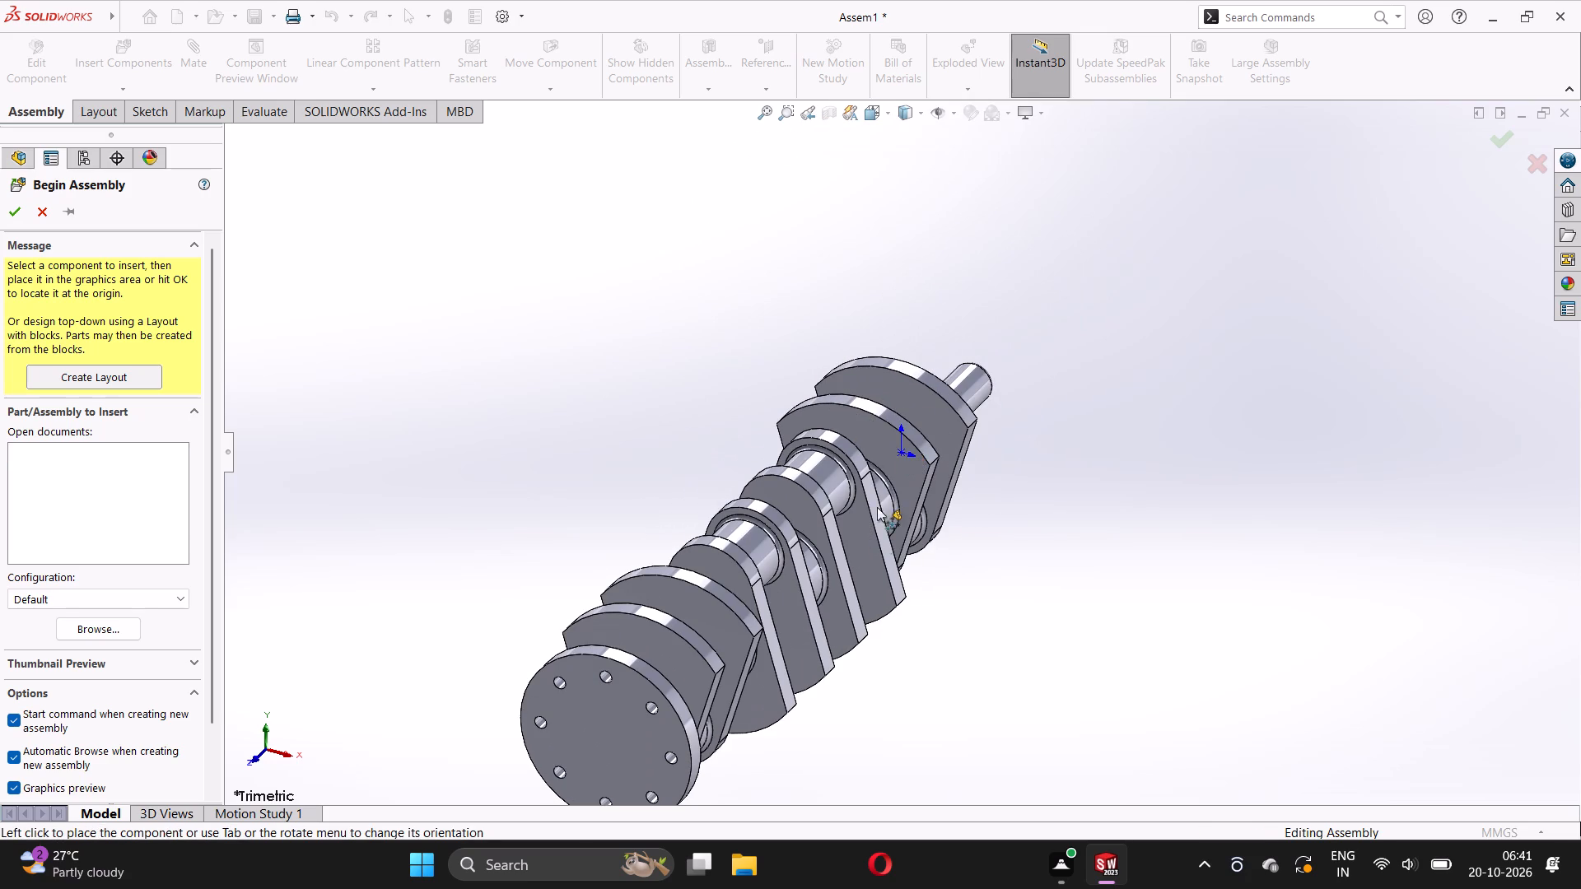
drag(890, 519, 810, 404)
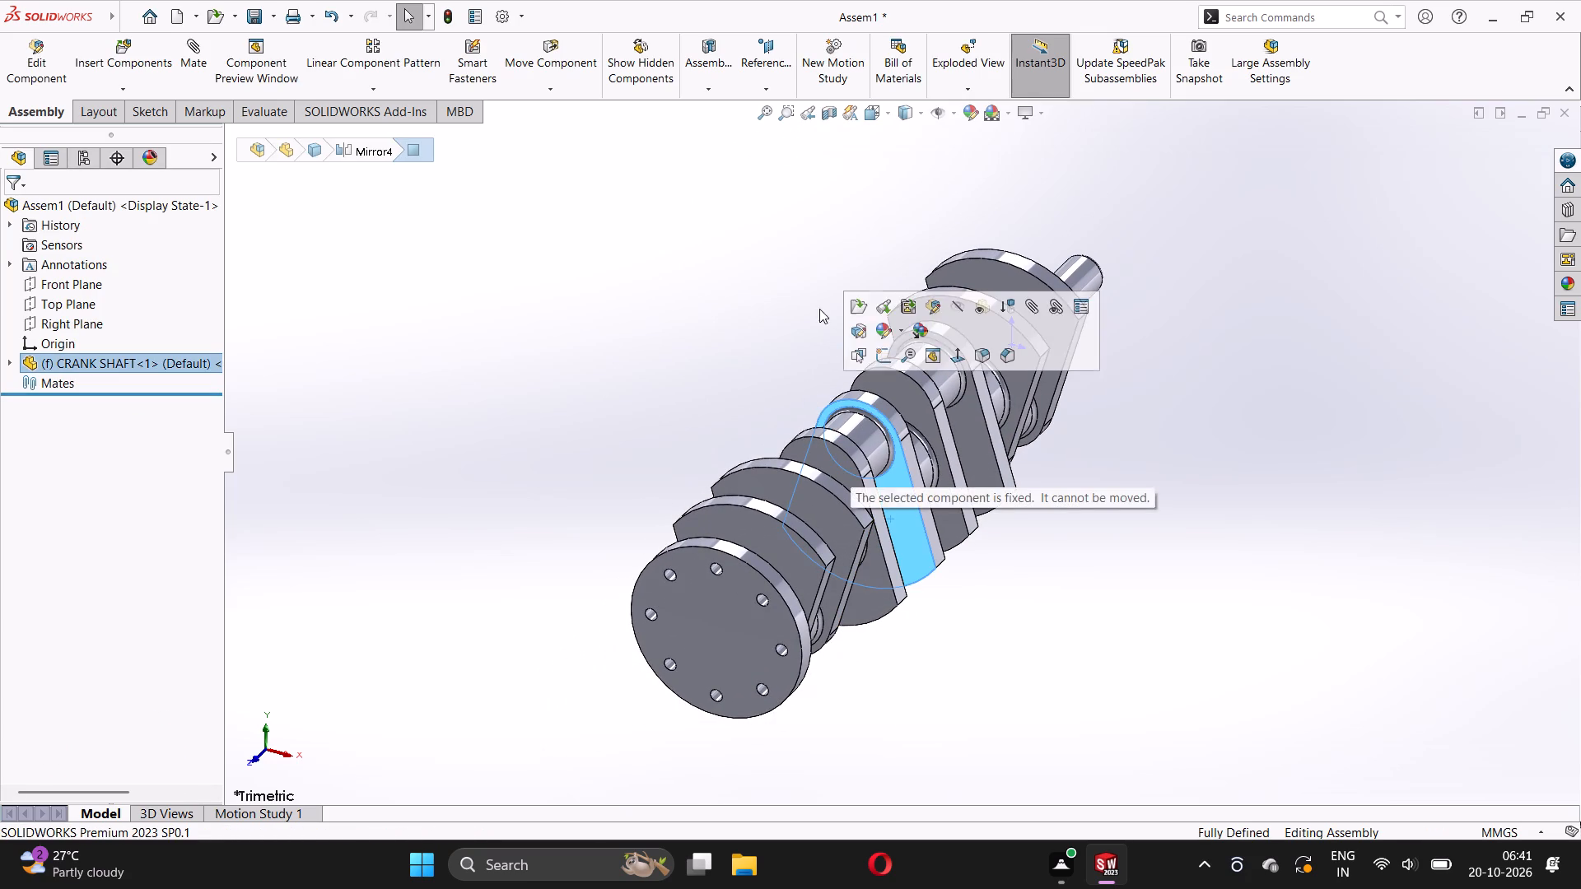
click(819, 309)
Hide the origins in the assembly view.
click(956, 110)
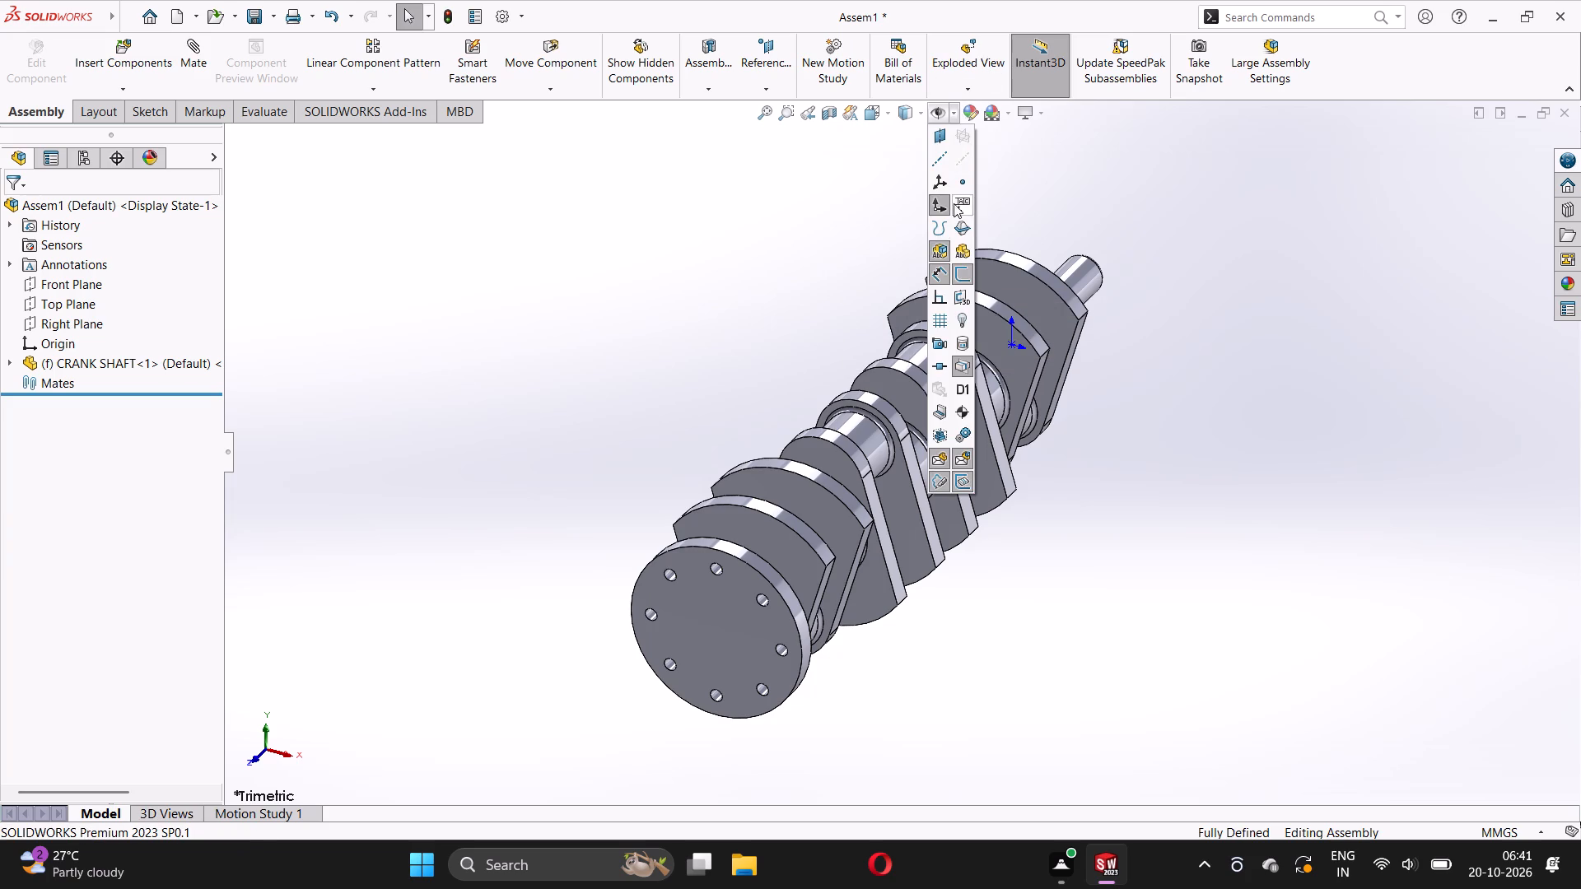
click(940, 208)
click(743, 272)
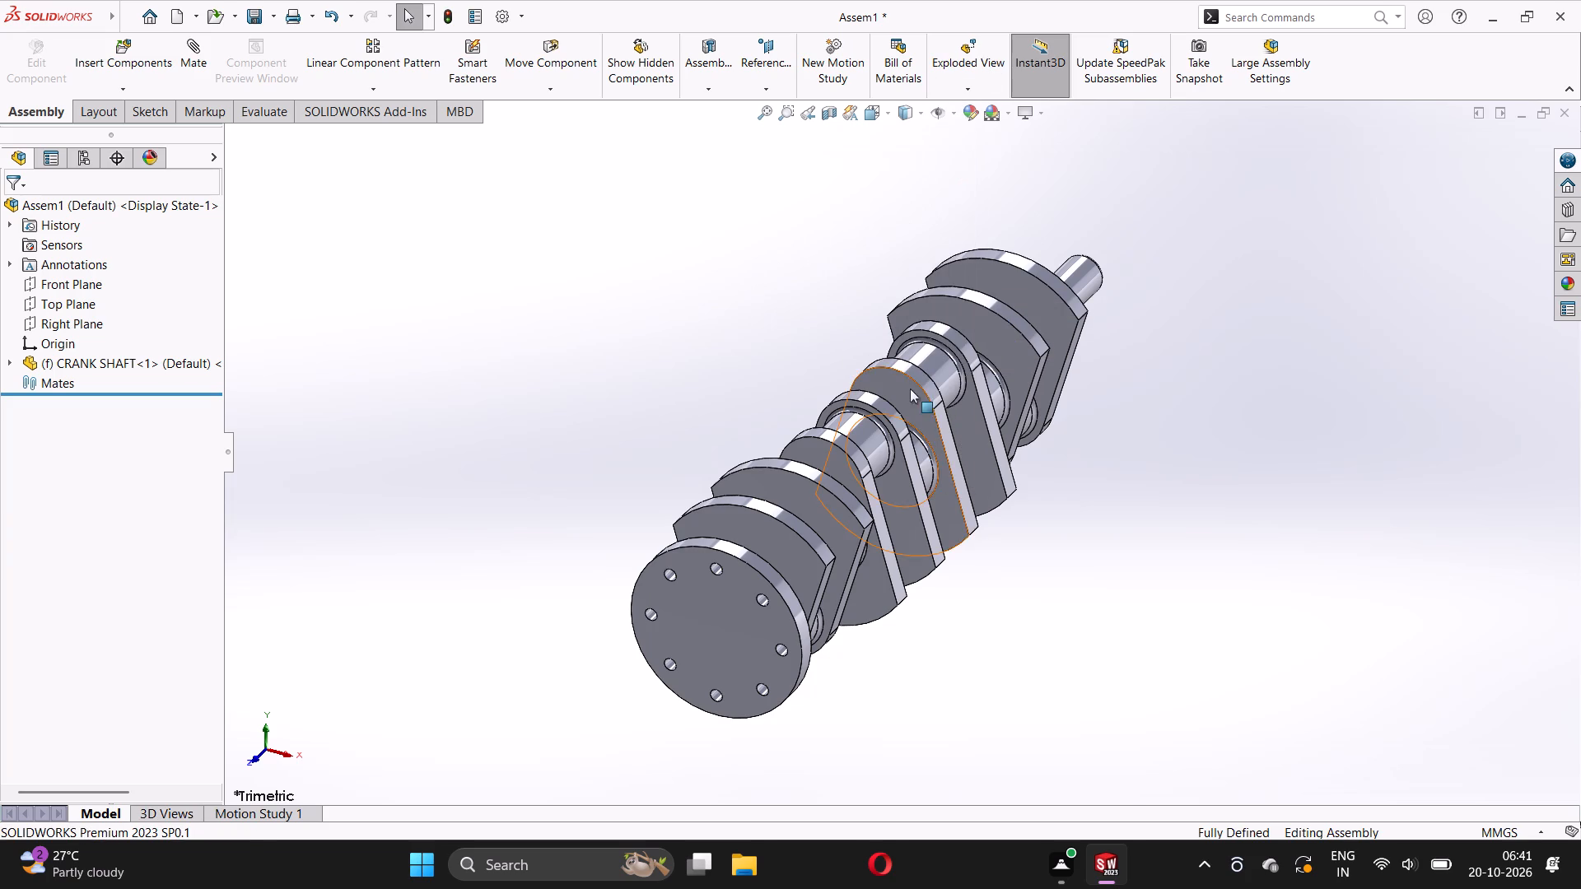
Float the crank shaft so it is free to move, and reposition it near the middle of the view.
drag(917, 401, 871, 376)
click(586, 429)
right_click(870, 417)
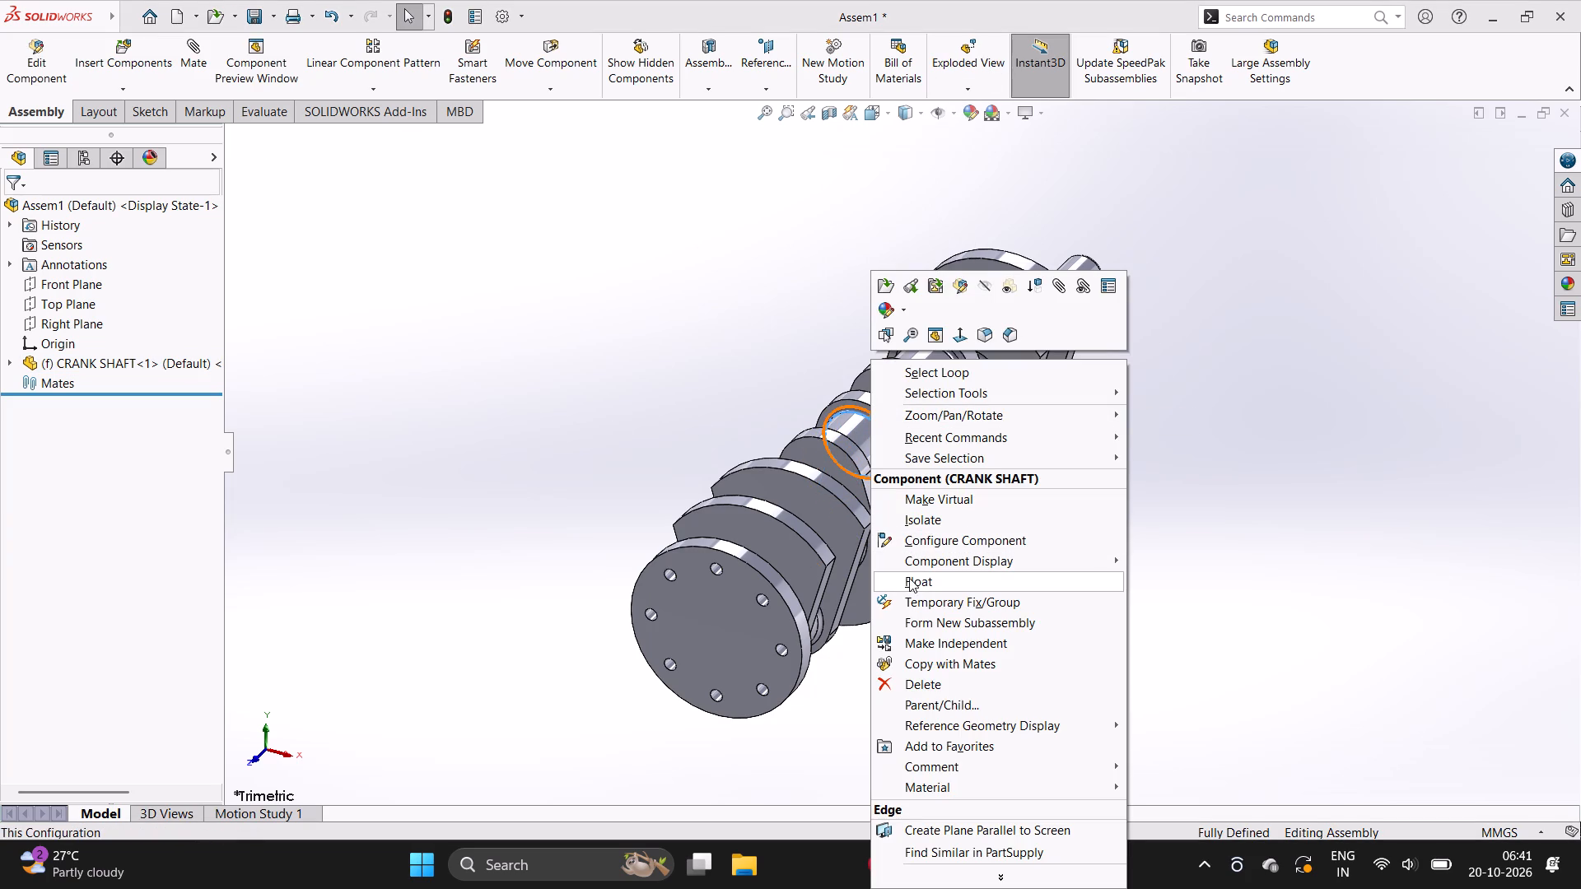
click(909, 578)
click(721, 435)
drag(886, 524, 702, 280)
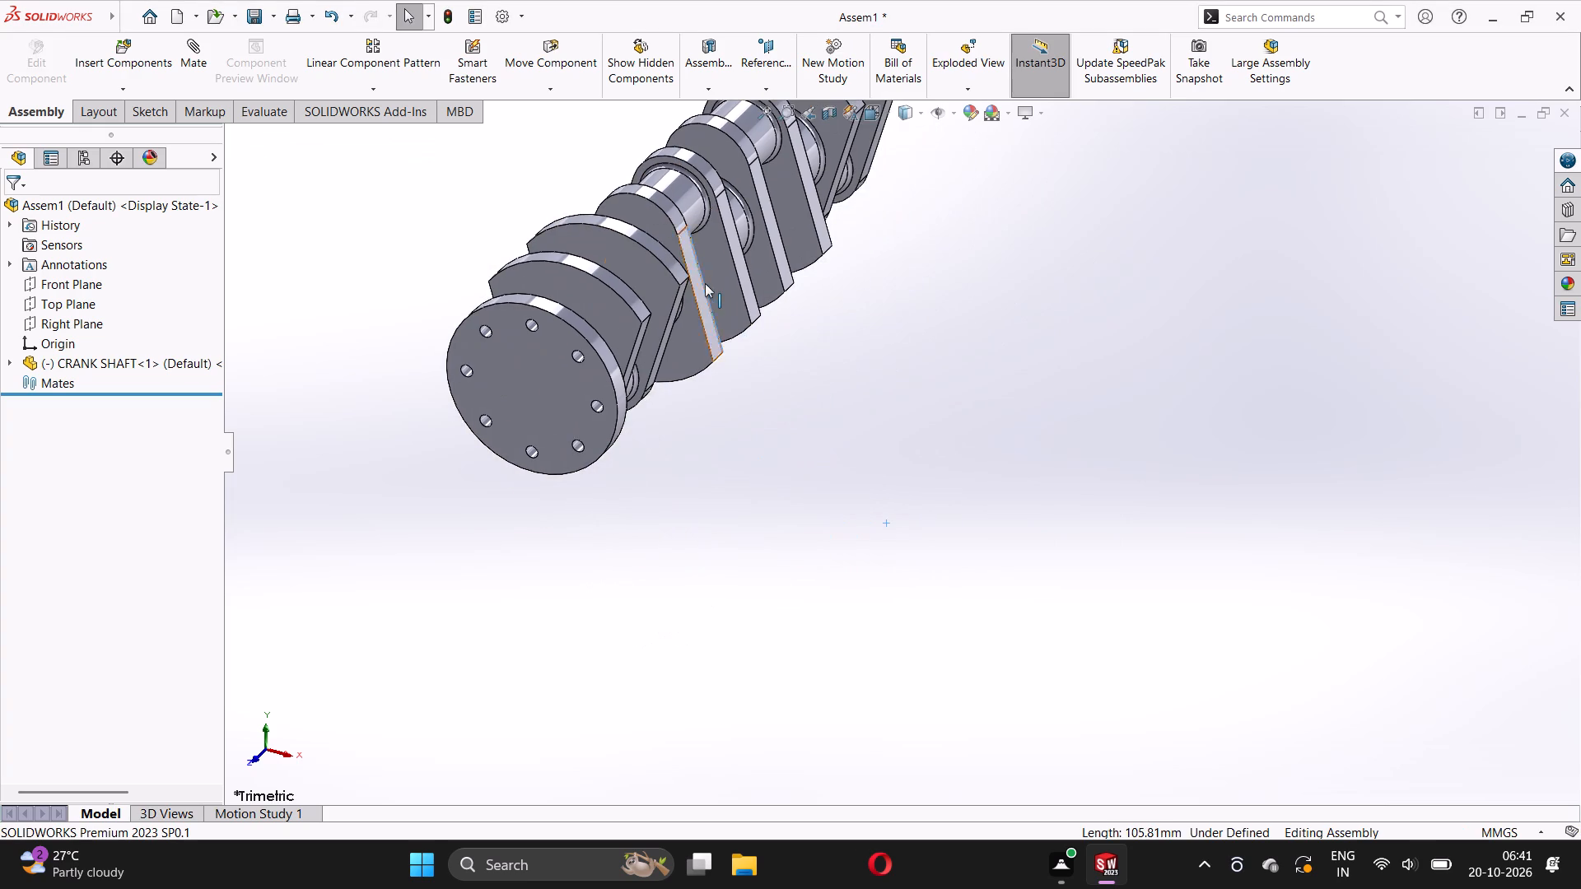
drag(712, 294, 859, 504)
Rotate the crank shaft freely until it lies roughly horizontal, with its bolt flange at the +X end.
click(560, 86)
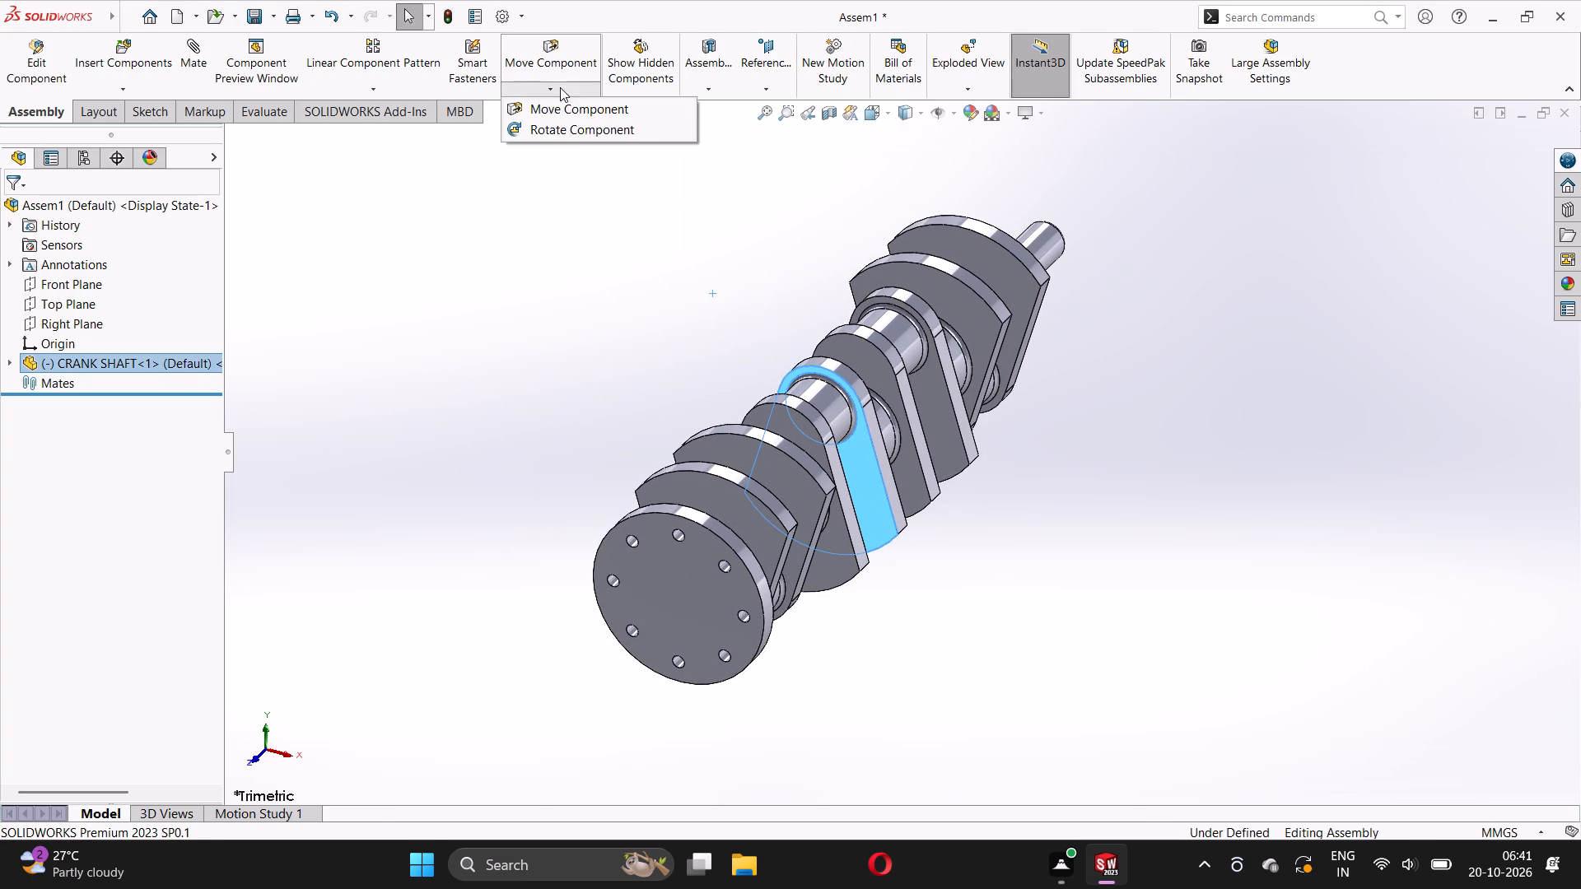
click(561, 133)
drag(769, 444, 911, 330)
drag(877, 417, 972, 311)
drag(855, 443, 862, 202)
drag(835, 486, 821, 246)
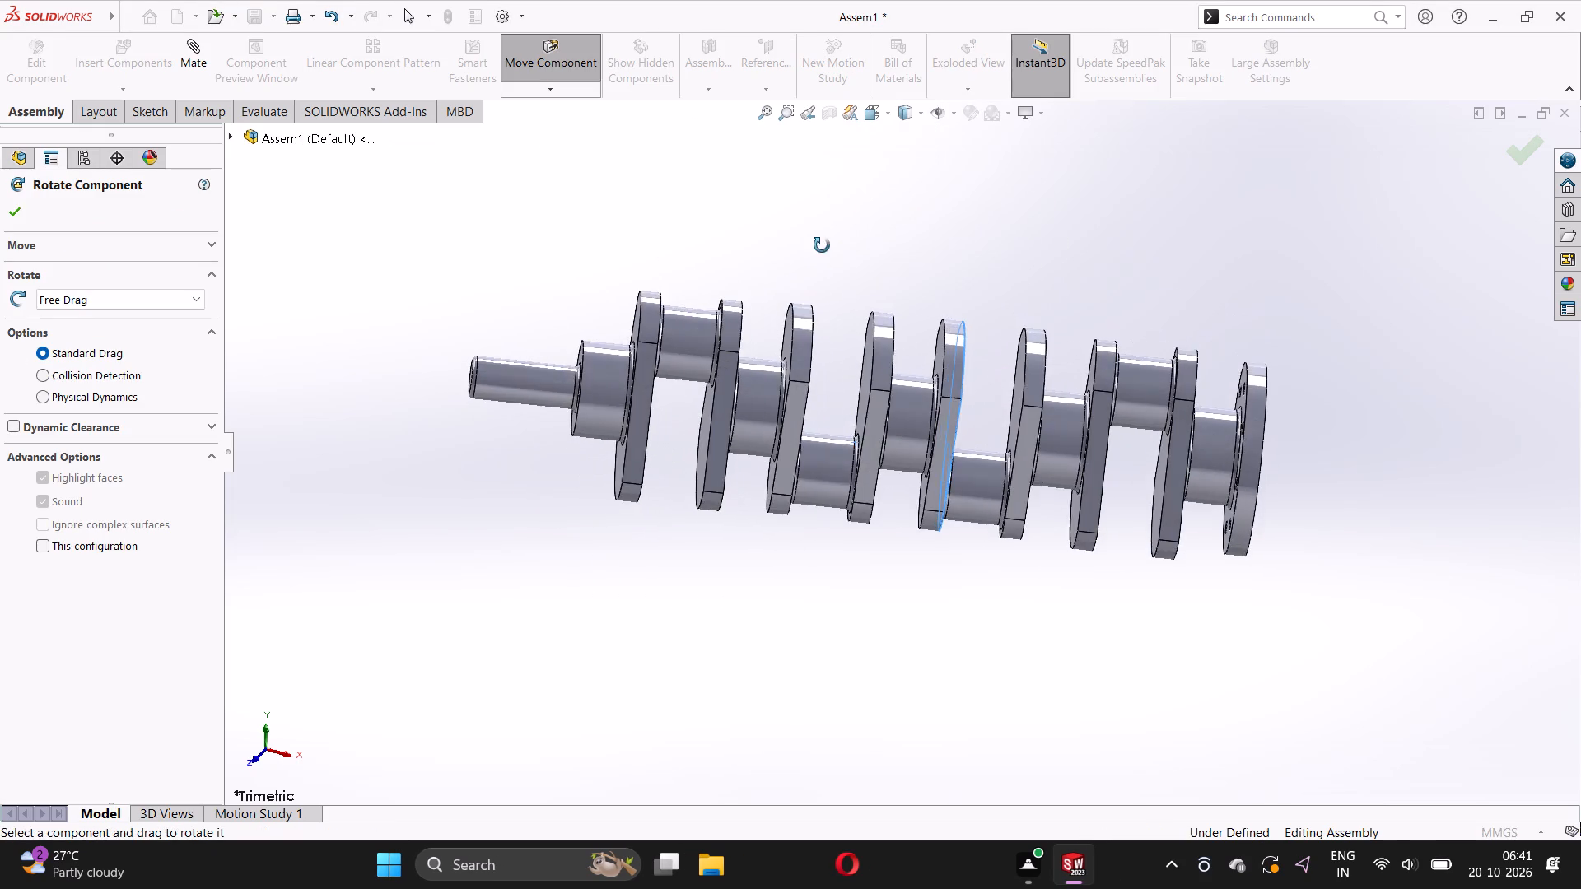
drag(865, 448, 855, 414)
drag(603, 383, 746, 453)
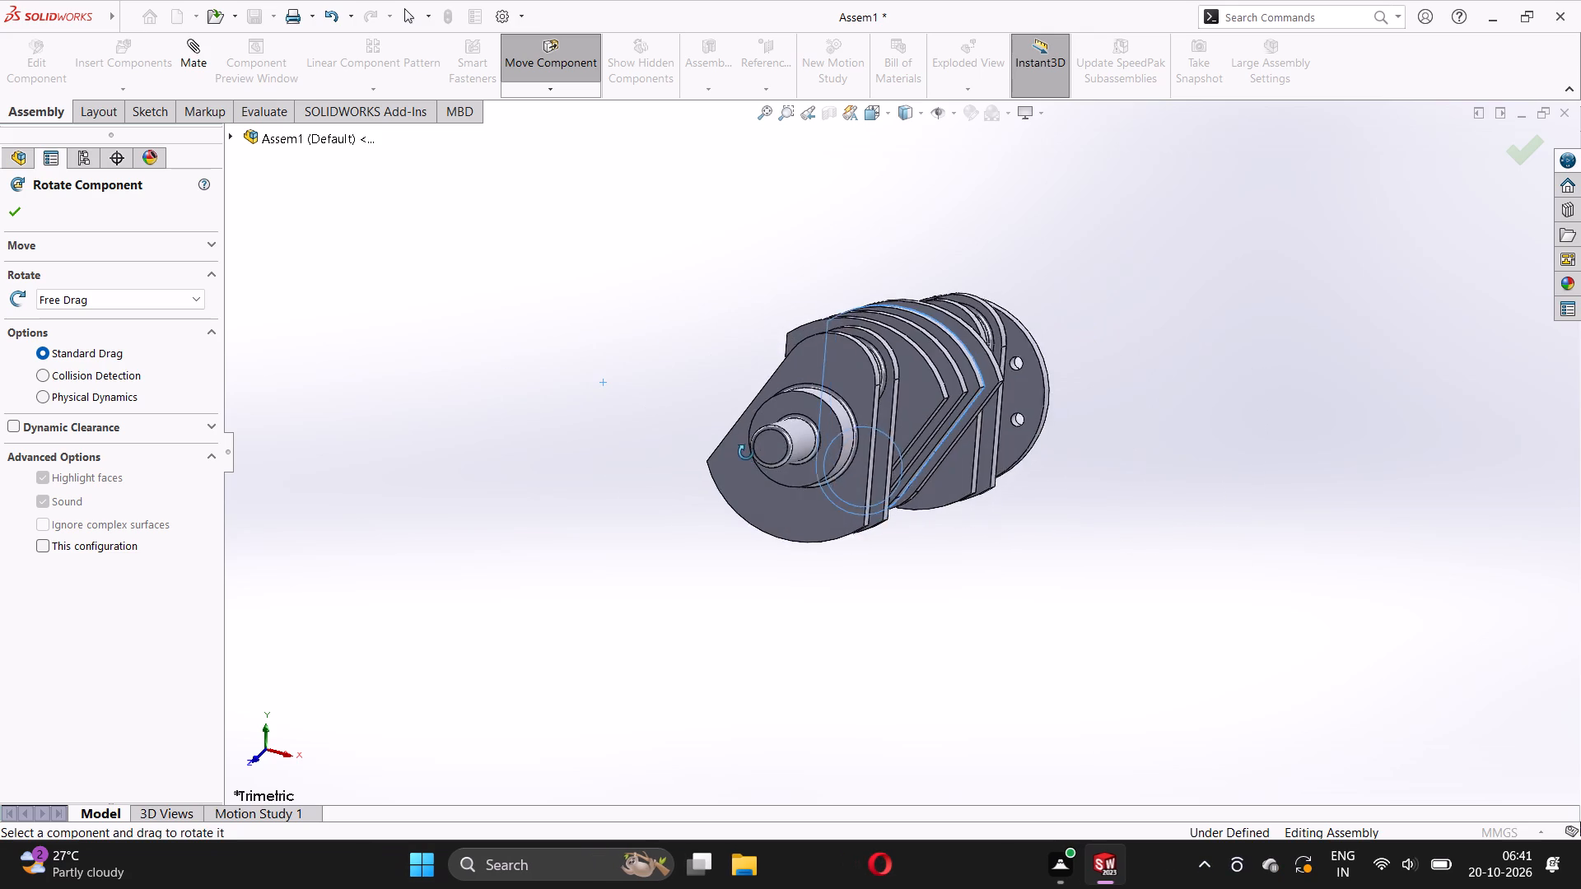
drag(746, 453, 669, 474)
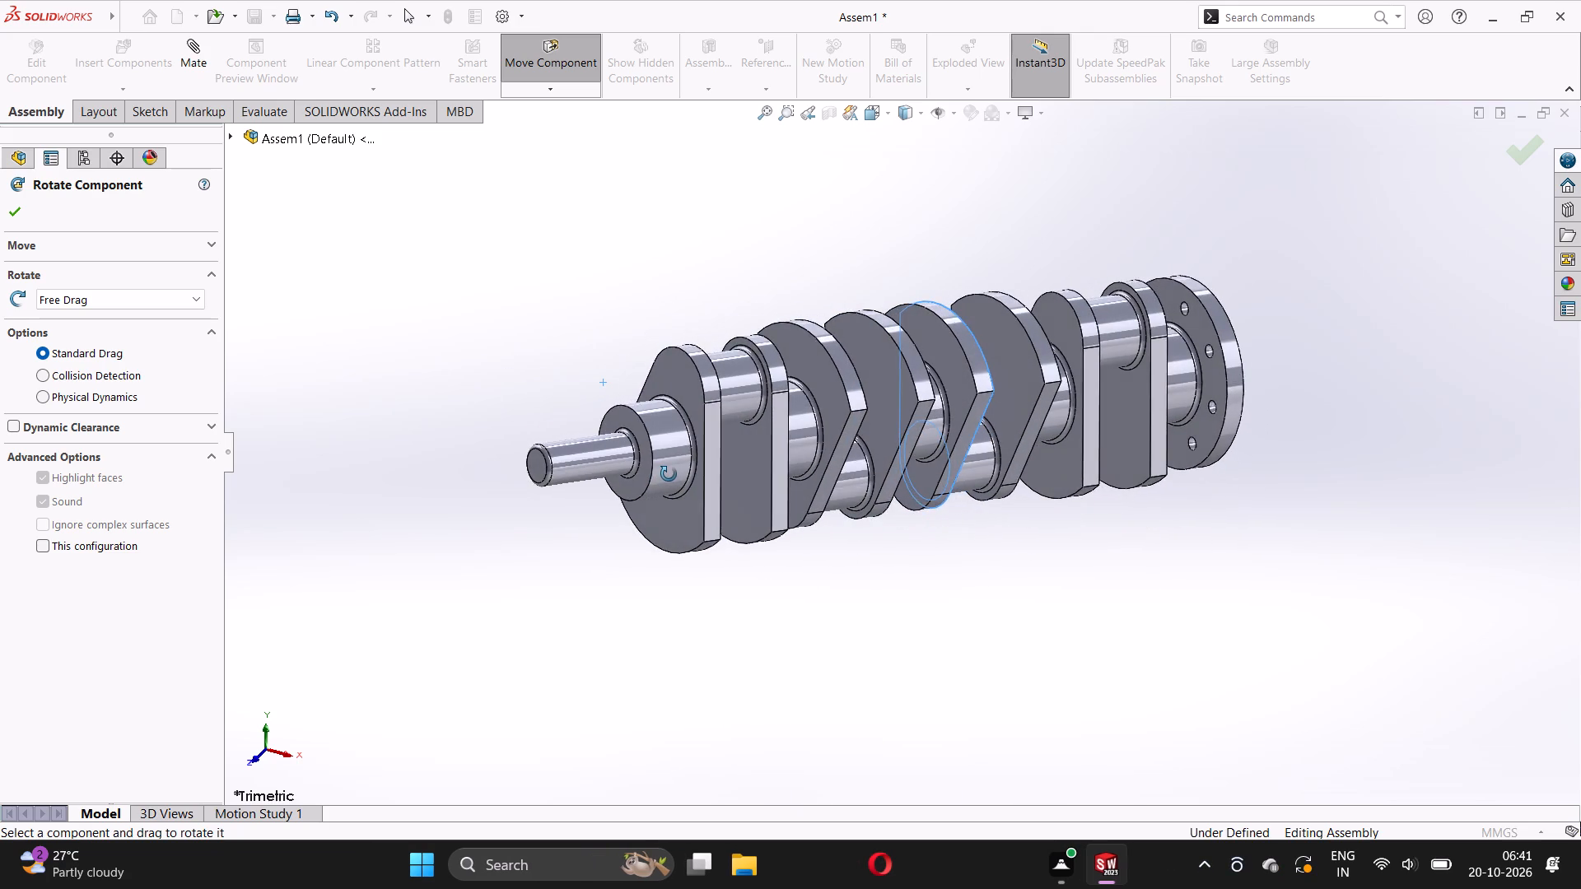
drag(669, 474, 631, 452)
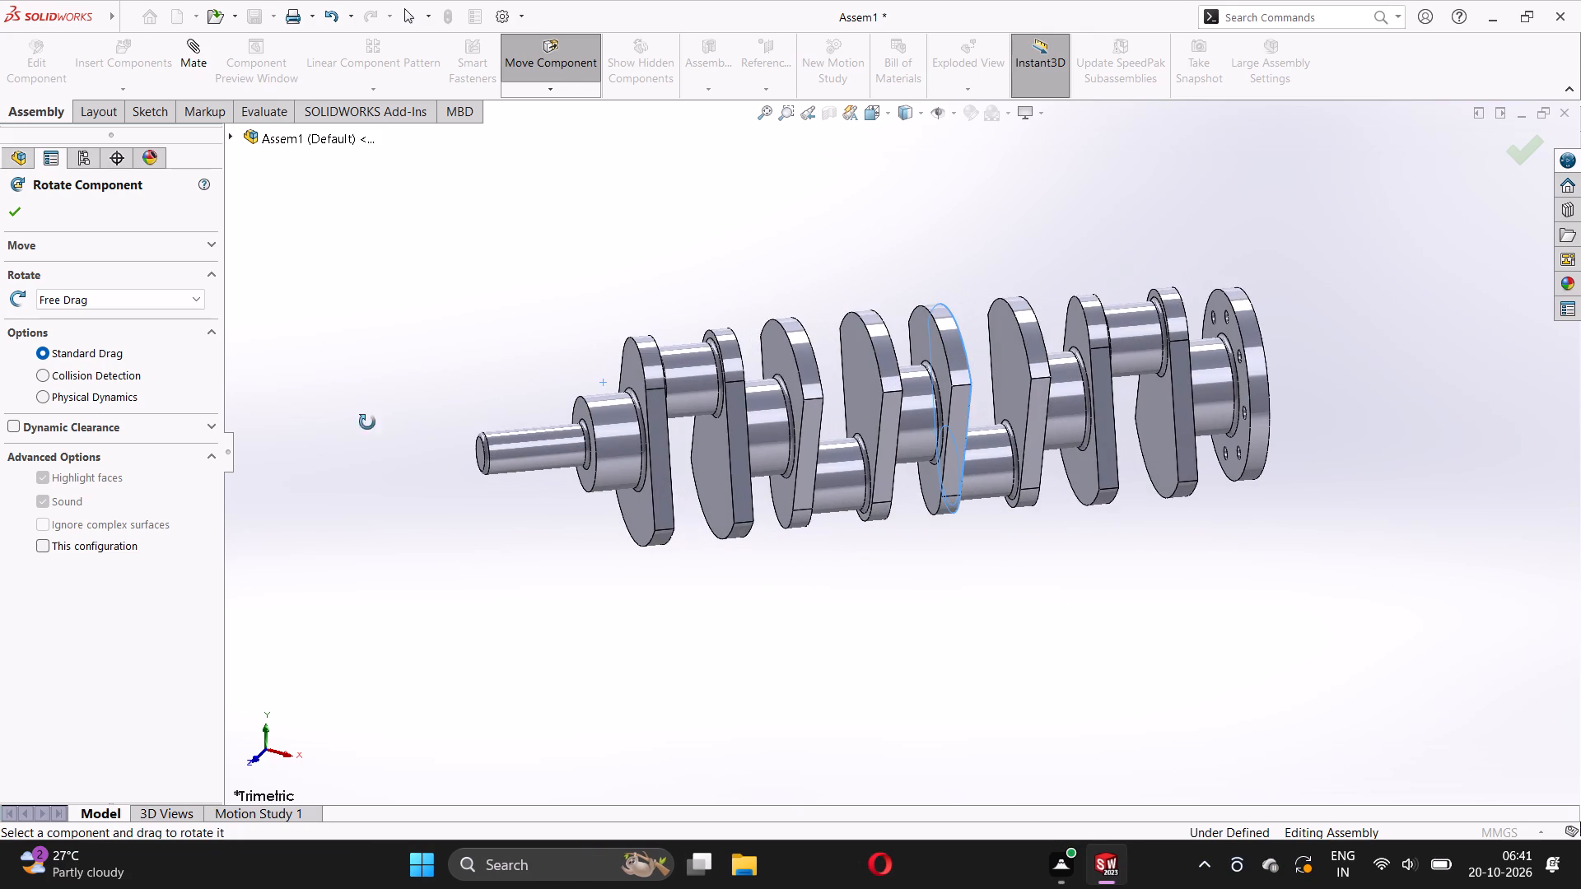
click(10, 207)
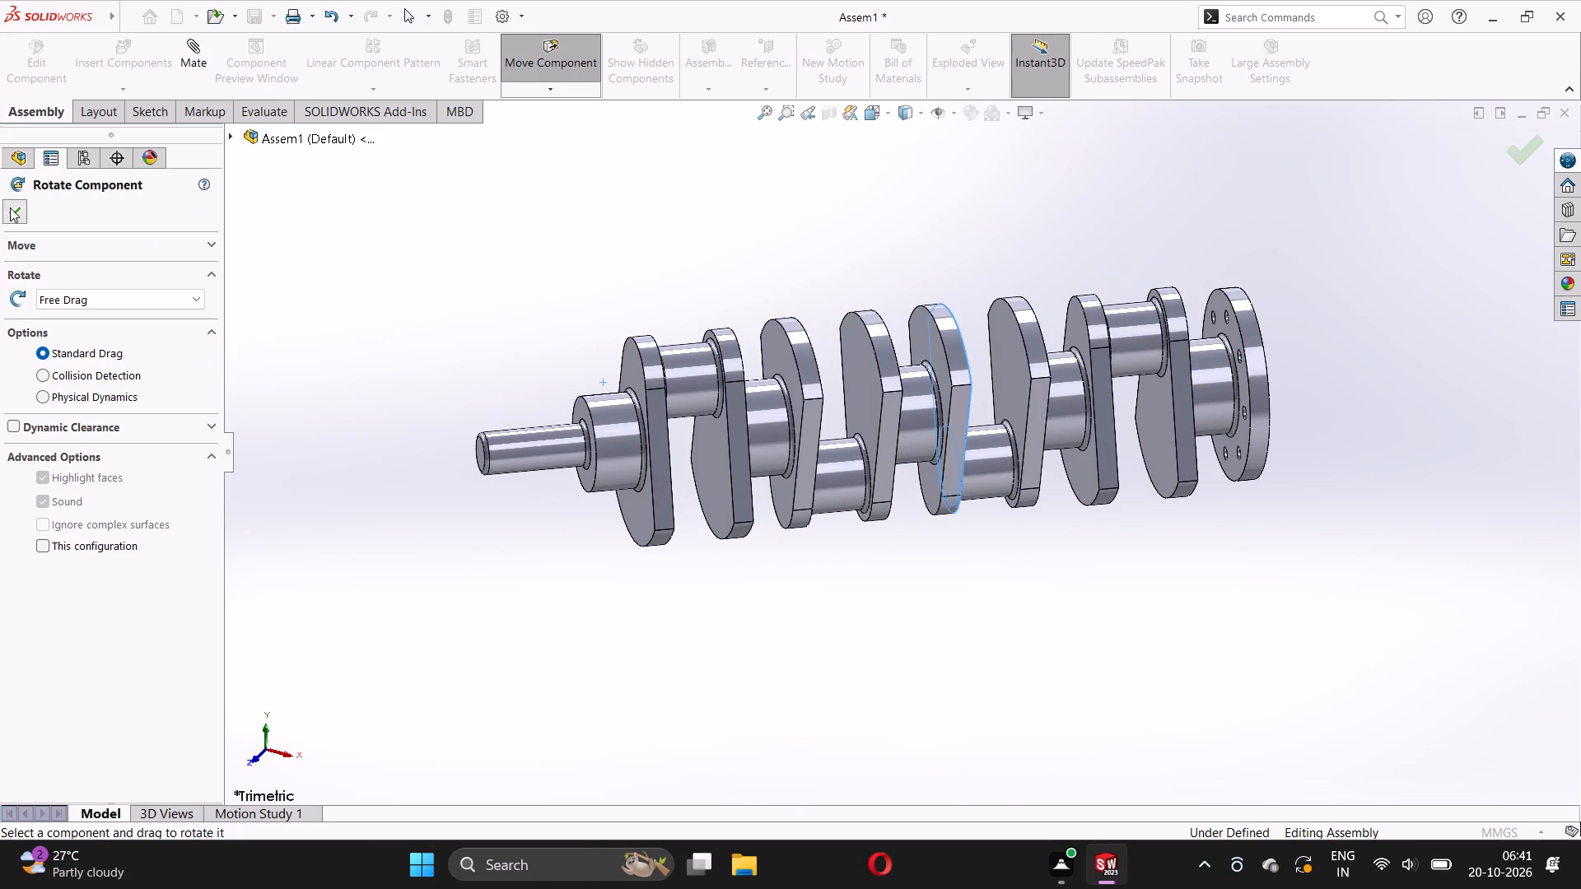
Fix the crank shaft in its new orientation and test that it is locked in place.
right_click(735, 389)
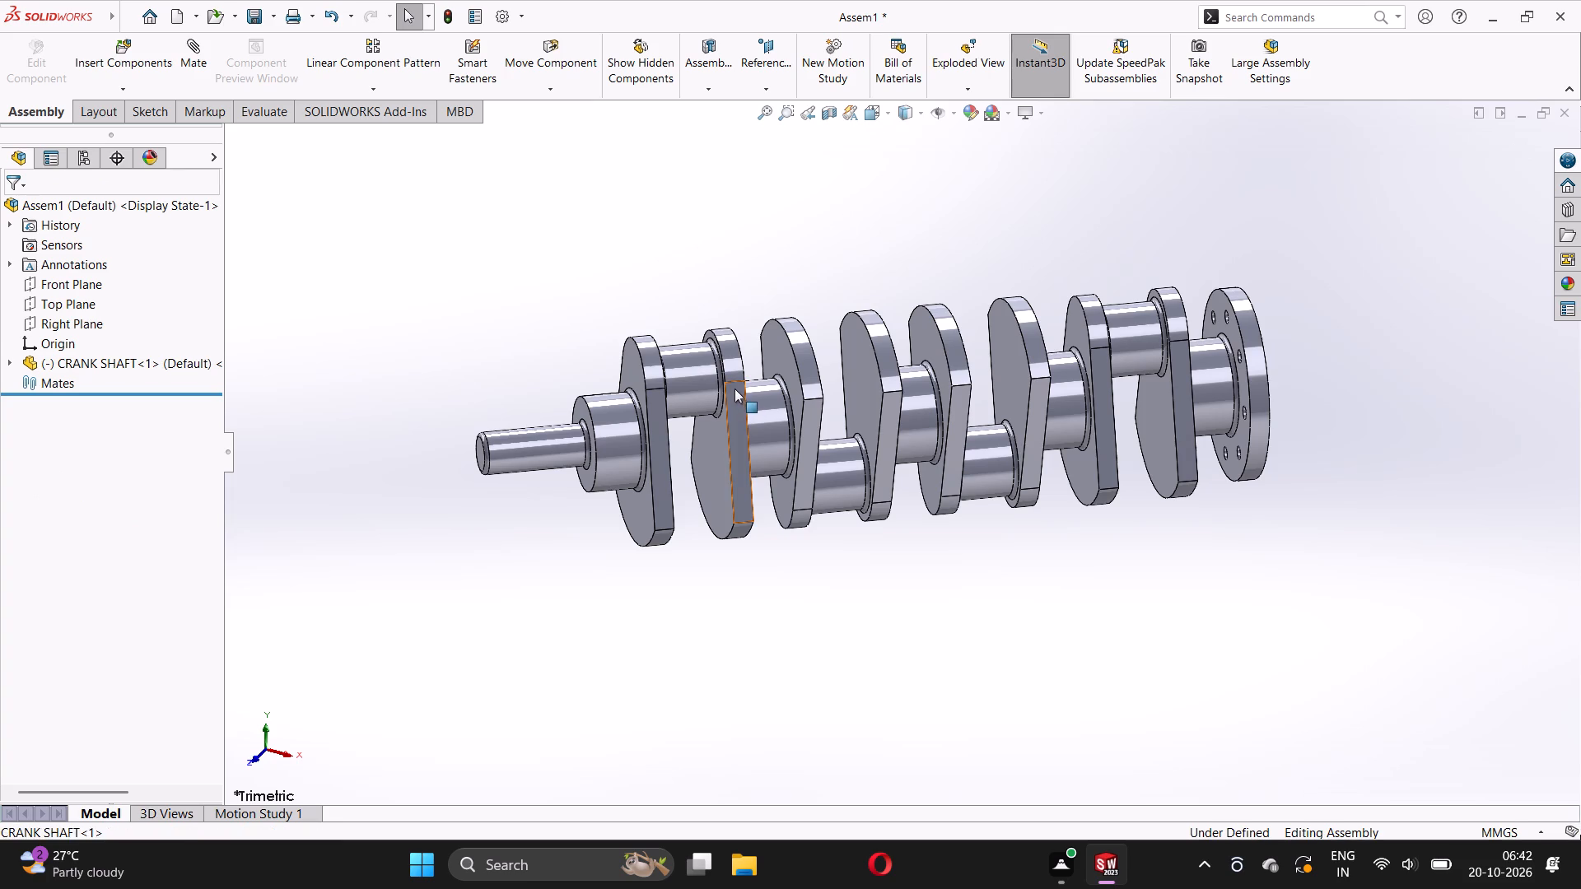
click(783, 479)
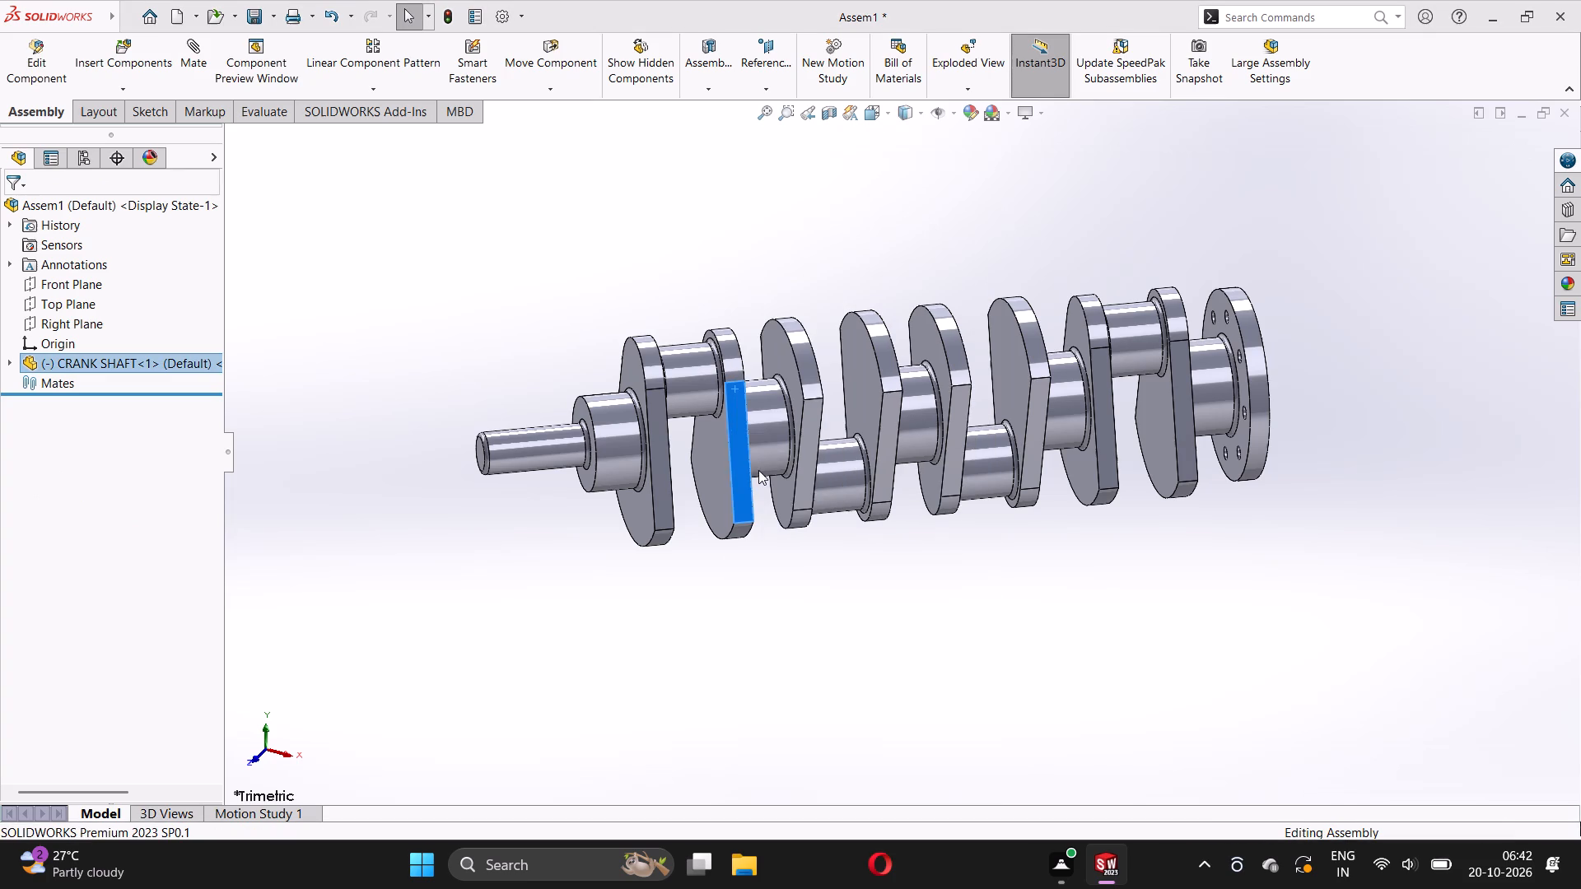
click(543, 342)
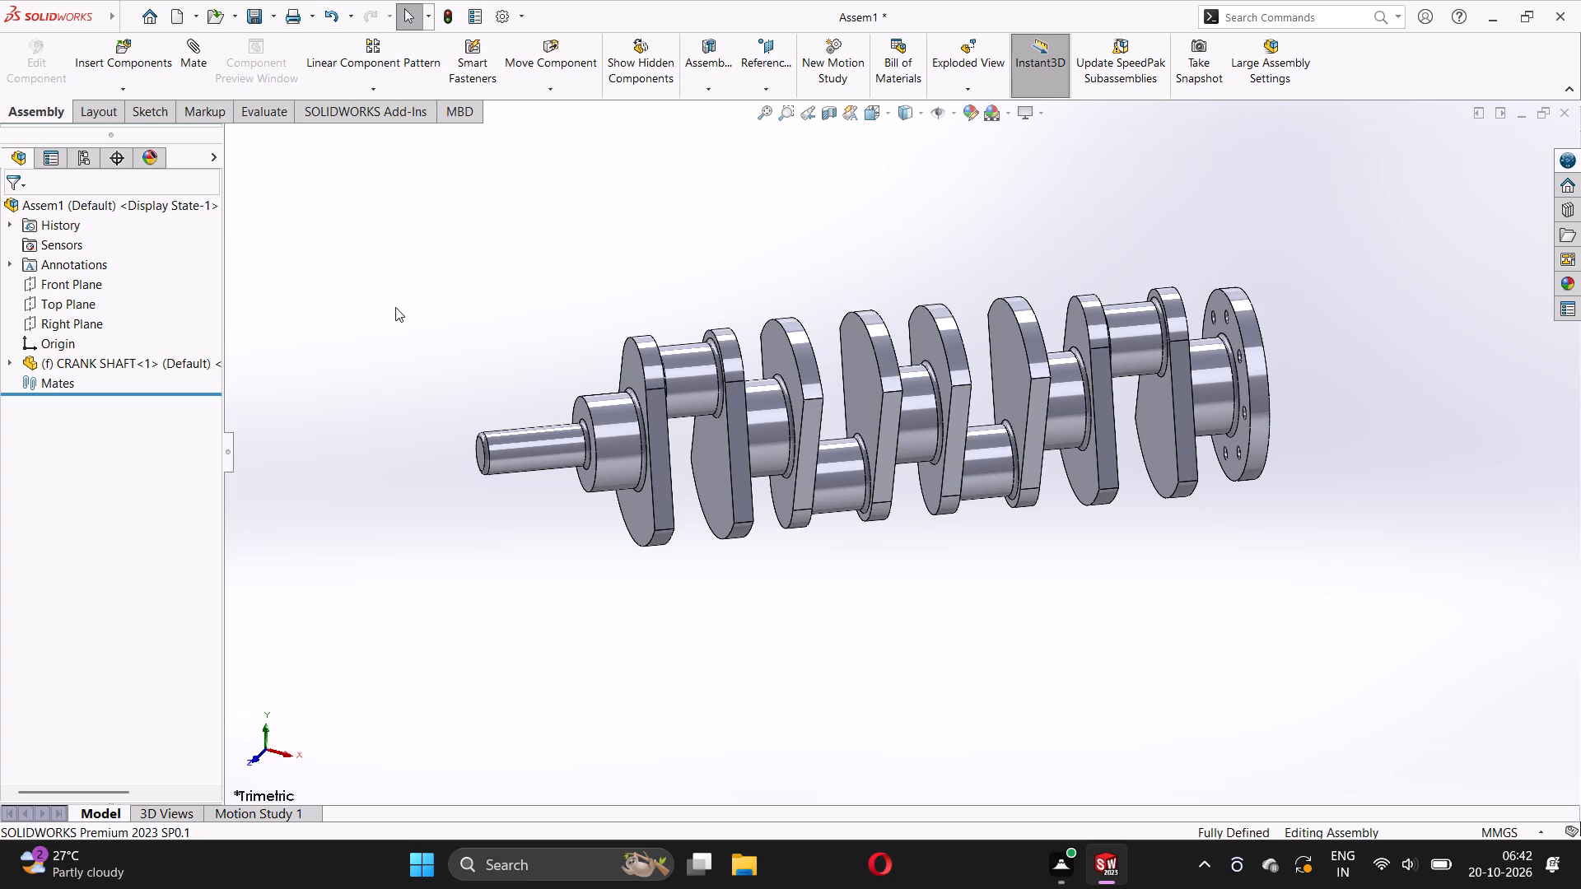
drag(530, 440, 534, 508)
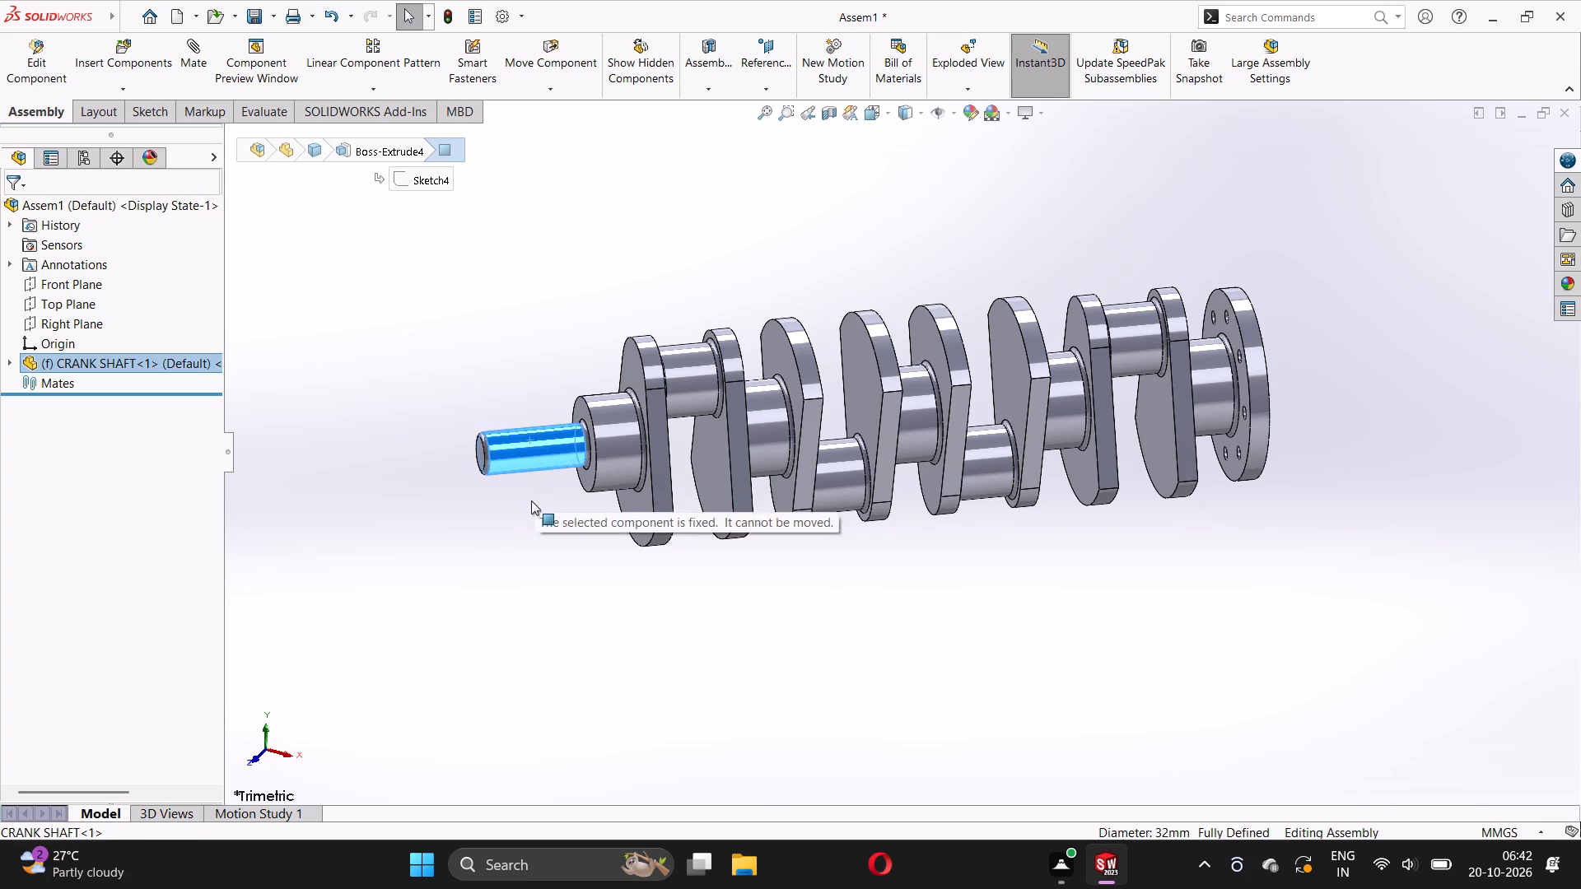
click(374, 375)
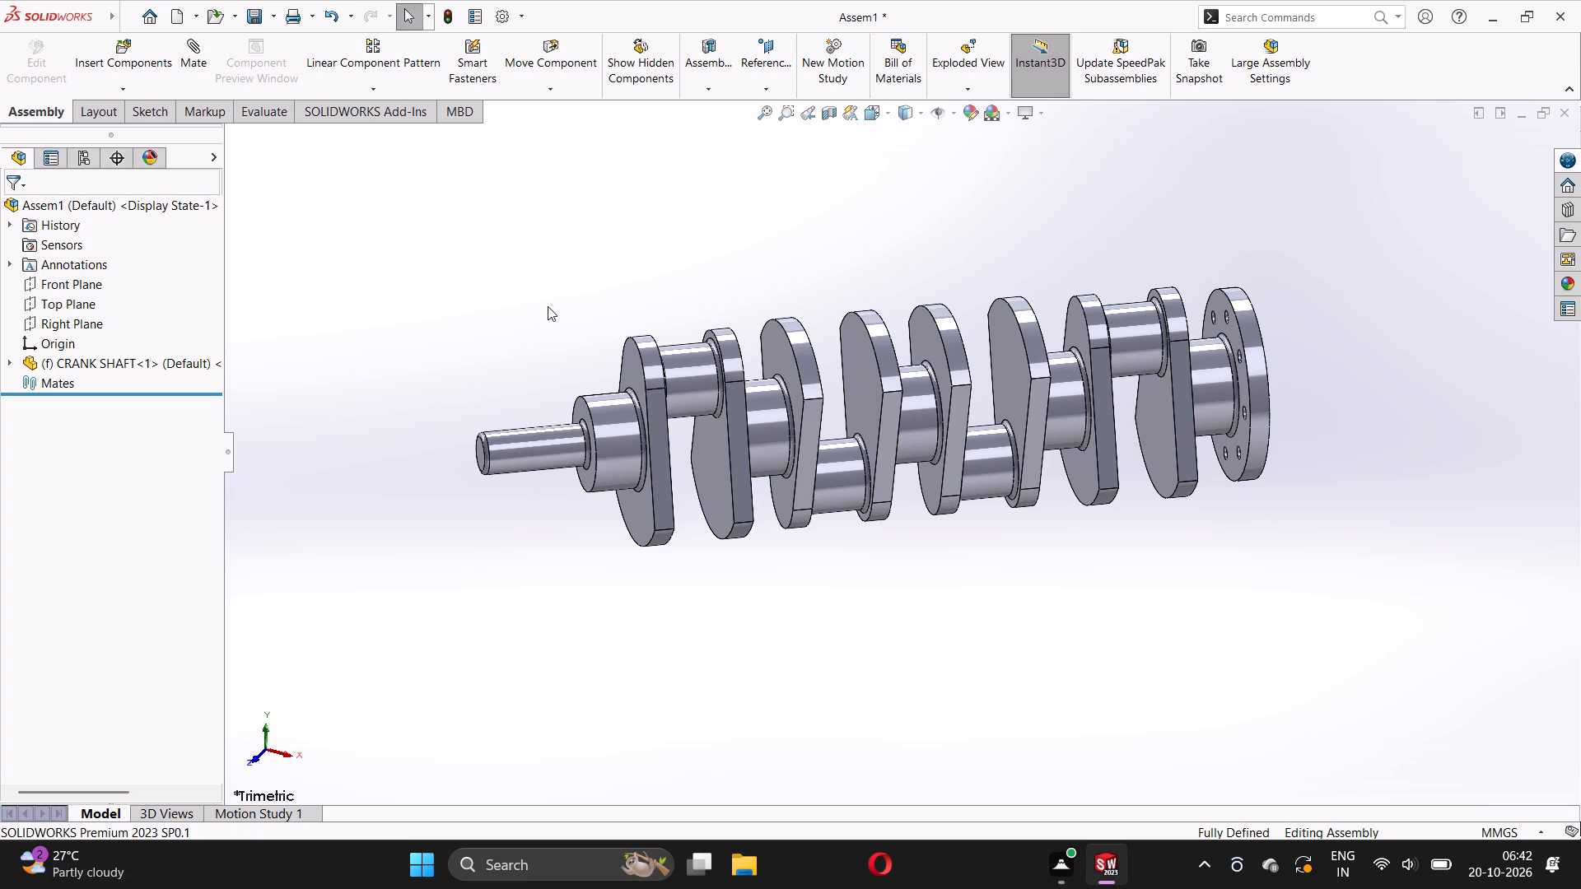
Insert the CONNECTING ROD part and place it beside the crank shaft's flanged end.
click(142, 60)
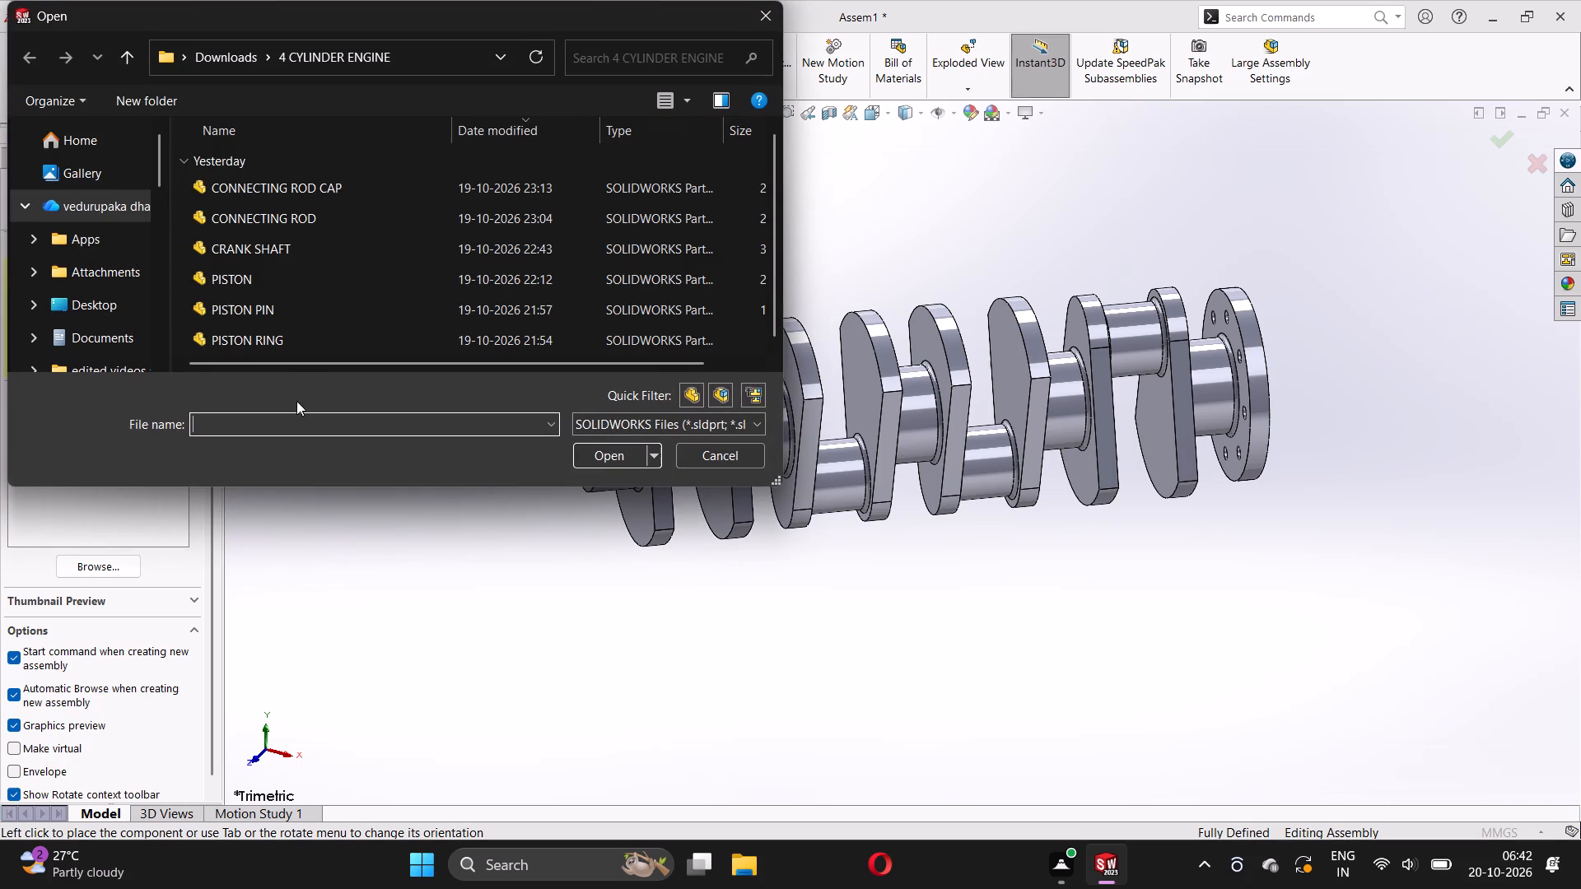
scroll(276, 316, down, 5)
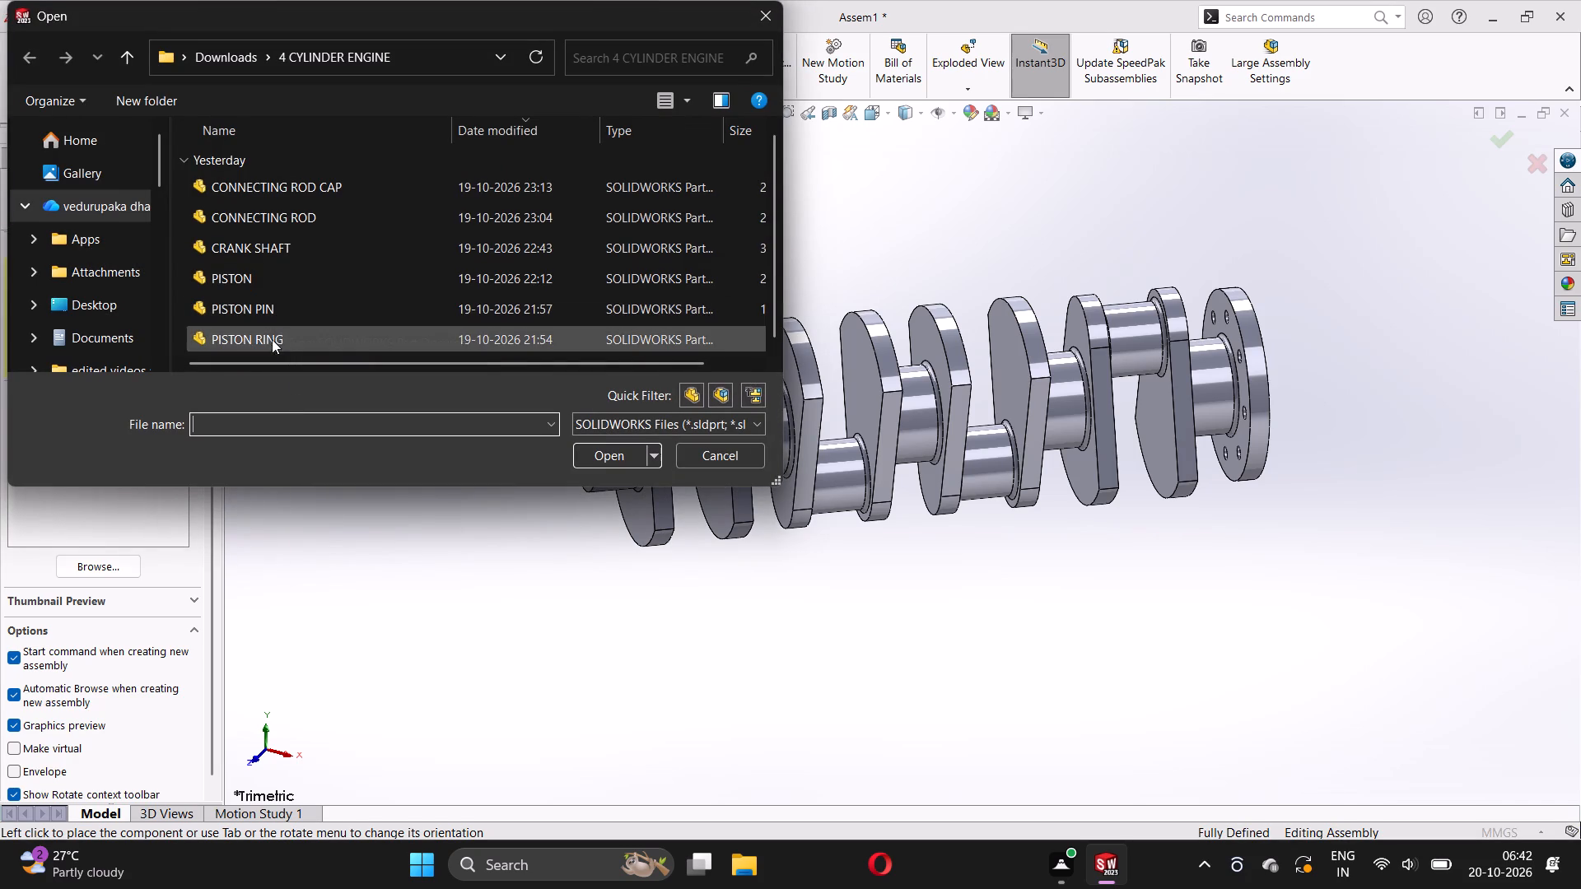
click(279, 219)
click(596, 455)
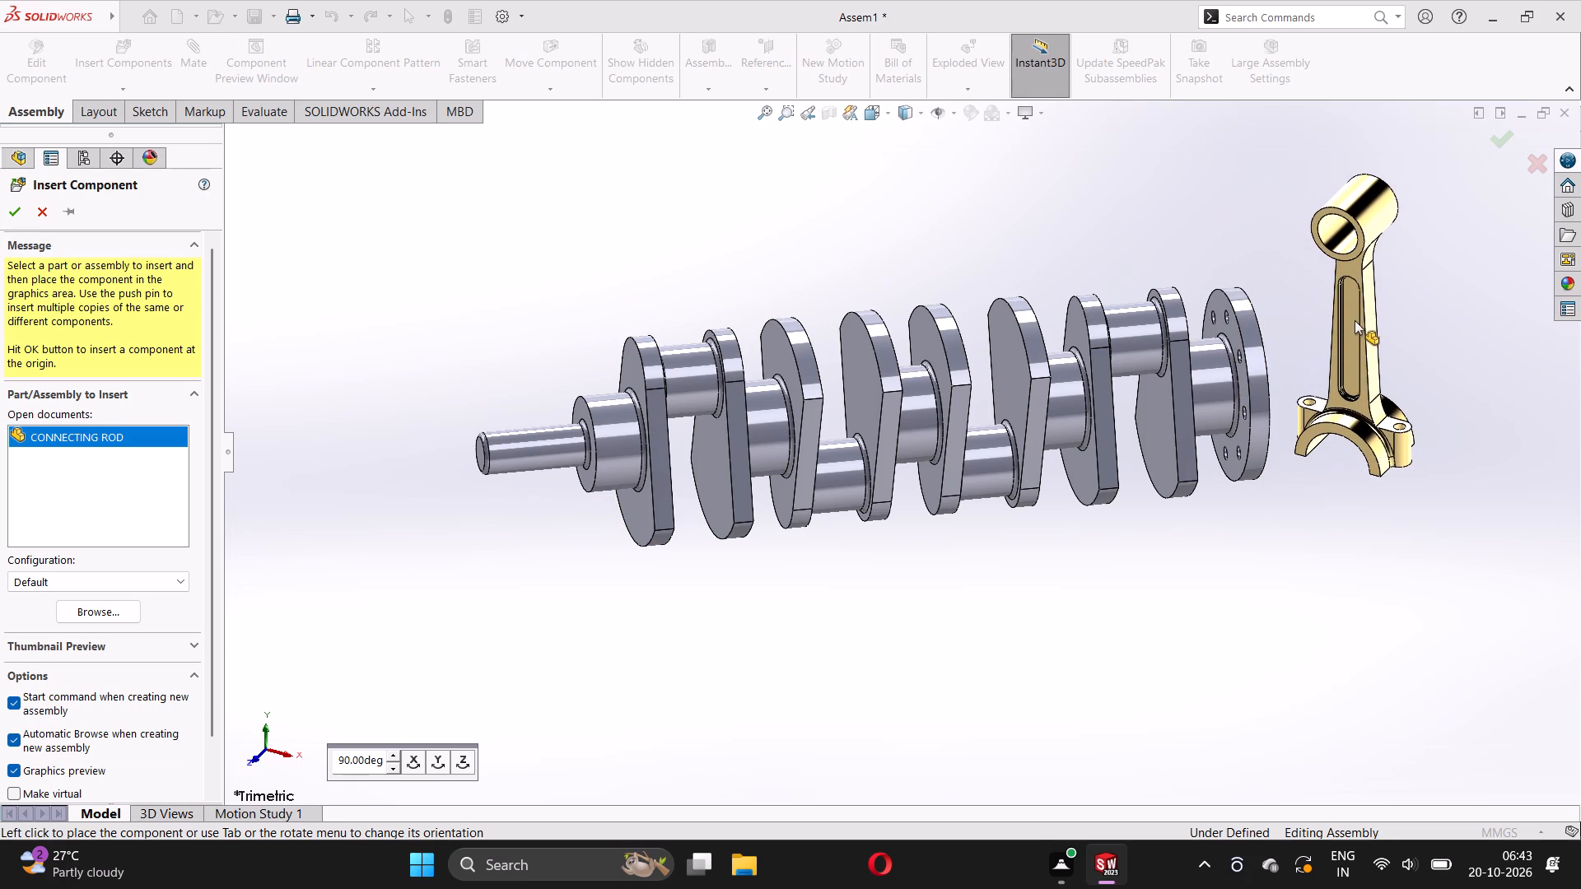
click(1355, 320)
Add a concentric mate between the connecting rod's half-round big-end face and the crankpin nearest the crank shaft's narrow end.
scroll(1340, 398, down, 4)
middle_drag(1312, 514, 1341, 401)
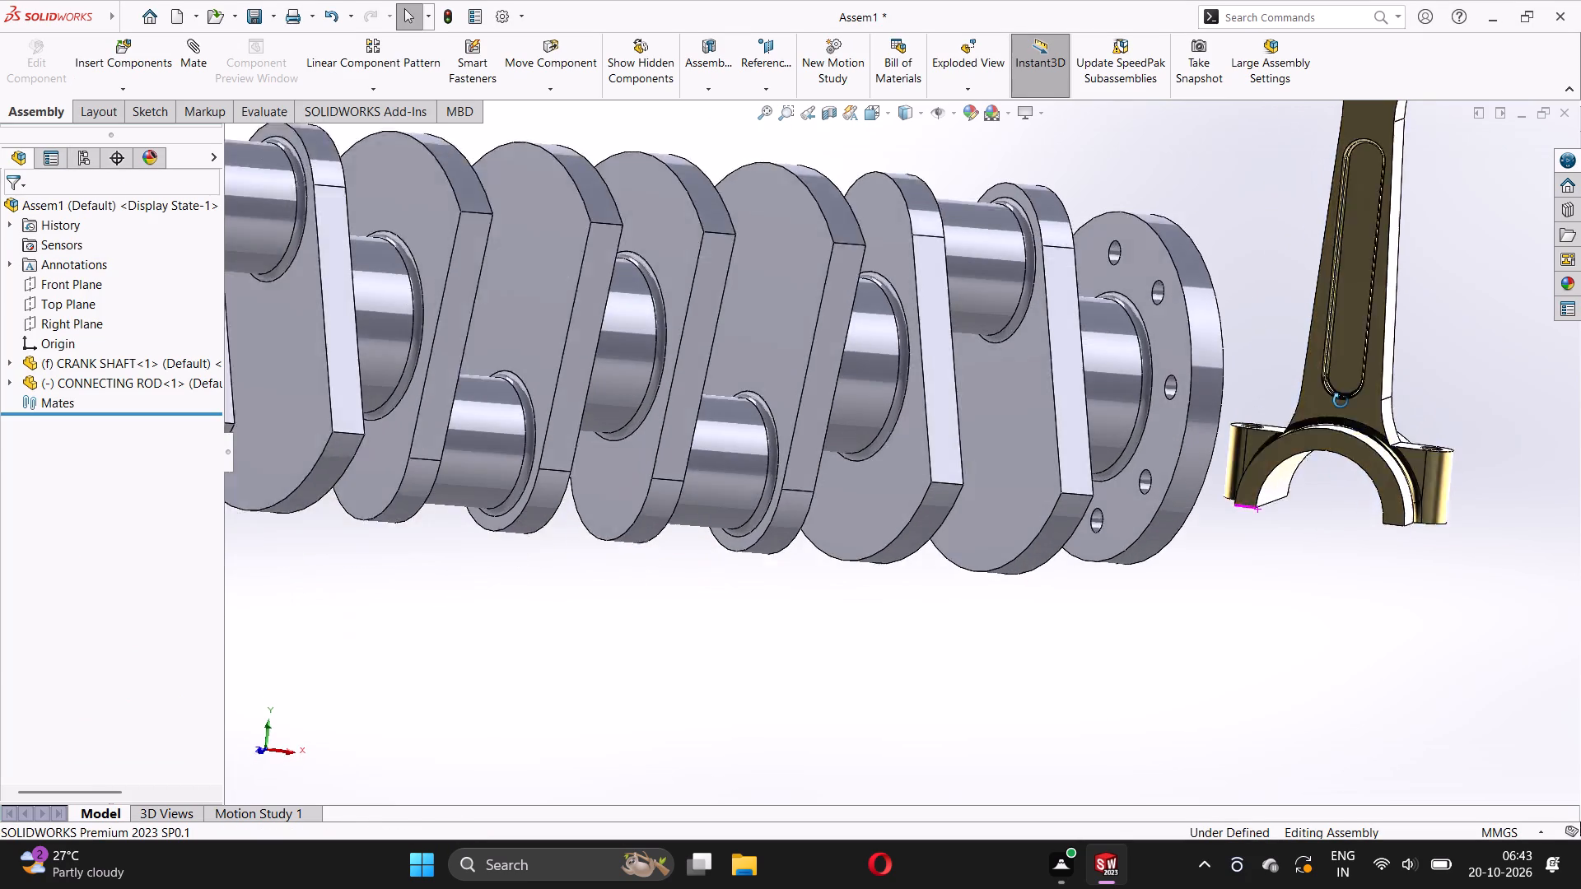
middle_drag(1341, 401, 1332, 359)
click(1299, 482)
scroll(705, 384, up, 5)
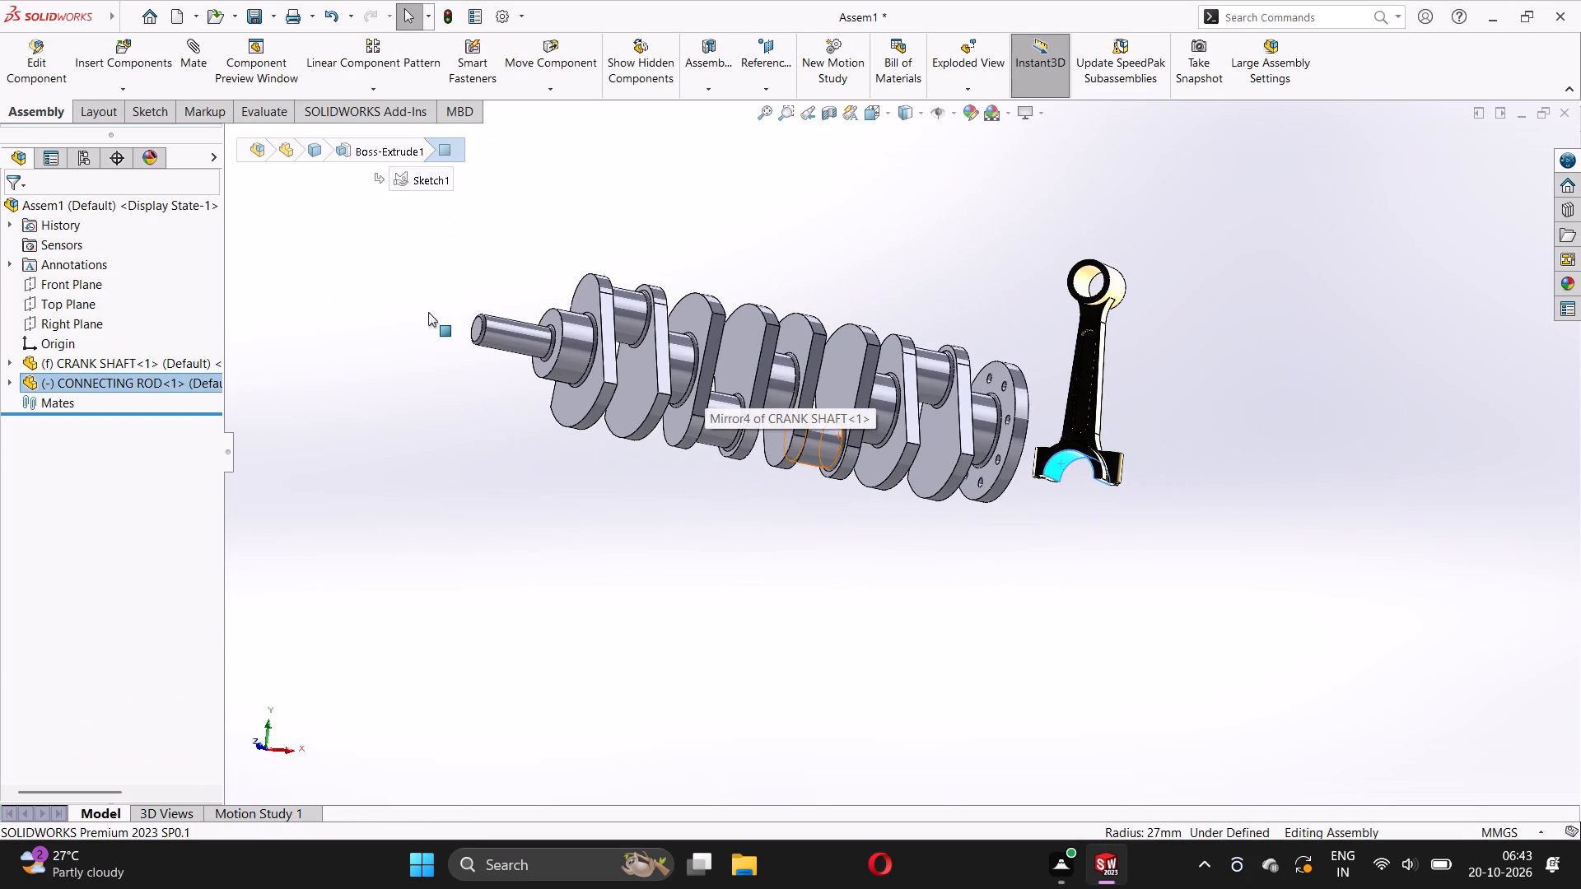
click(196, 63)
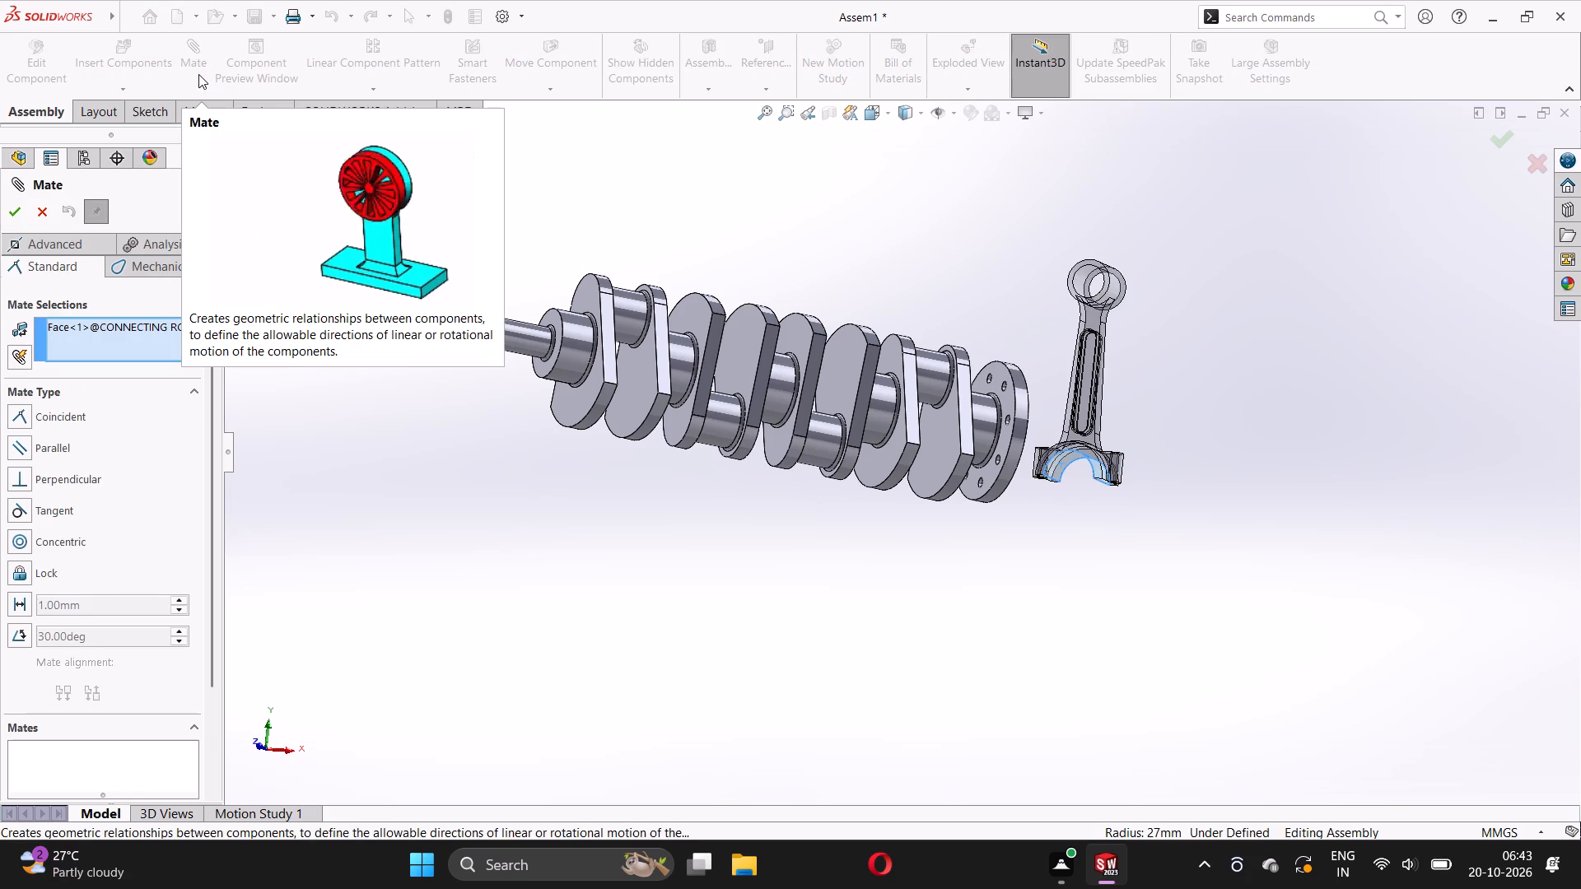
scroll(828, 338, down, 3)
middle_drag(707, 326, 708, 341)
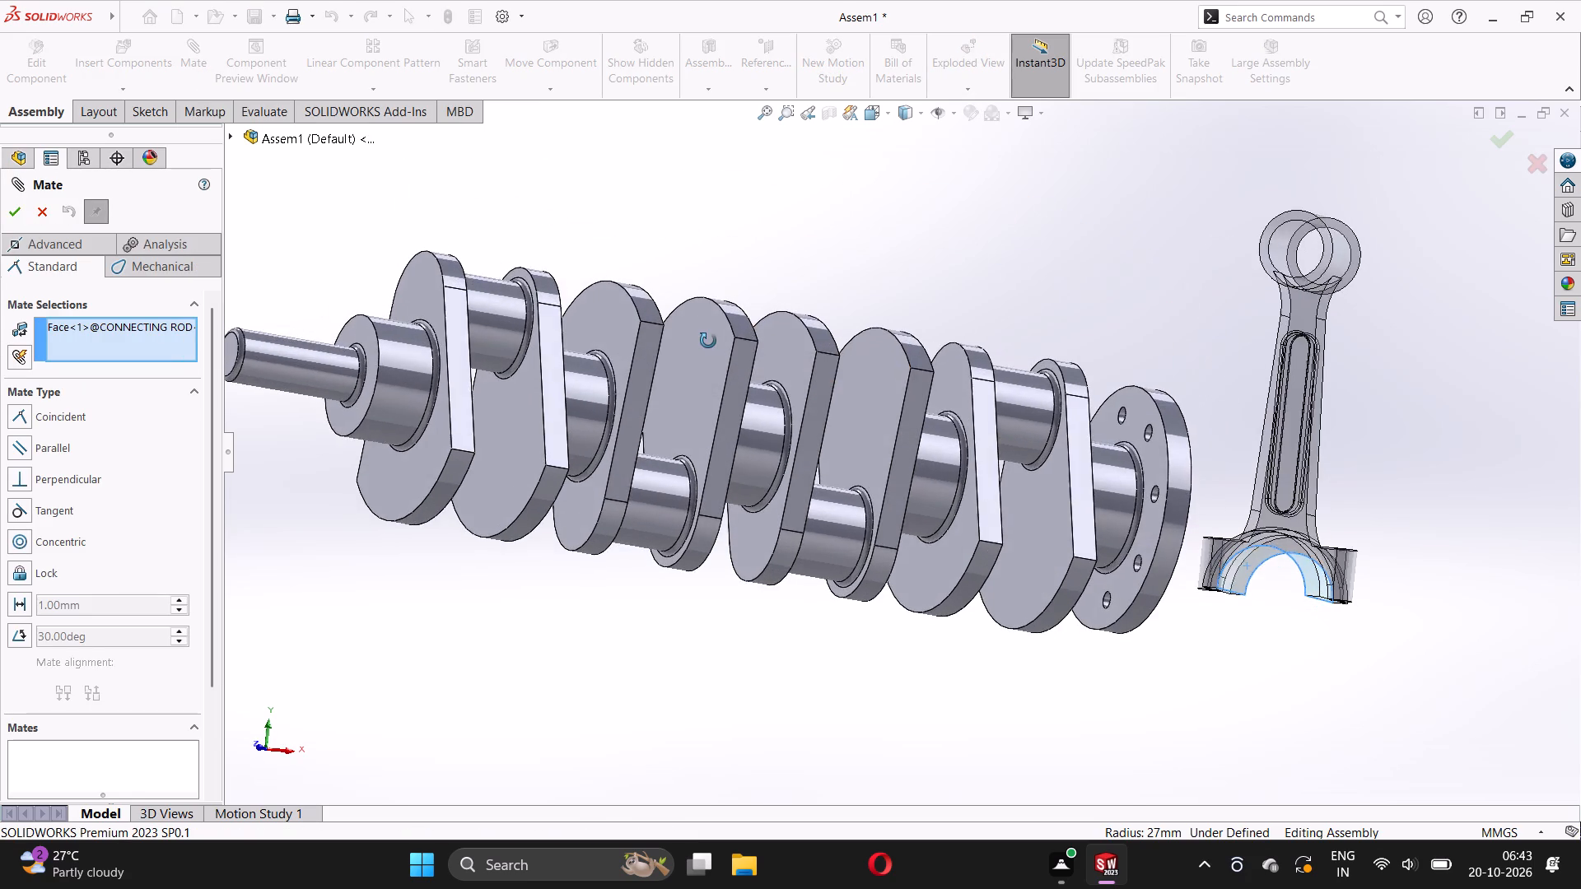
middle_drag(708, 341, 702, 377)
click(477, 320)
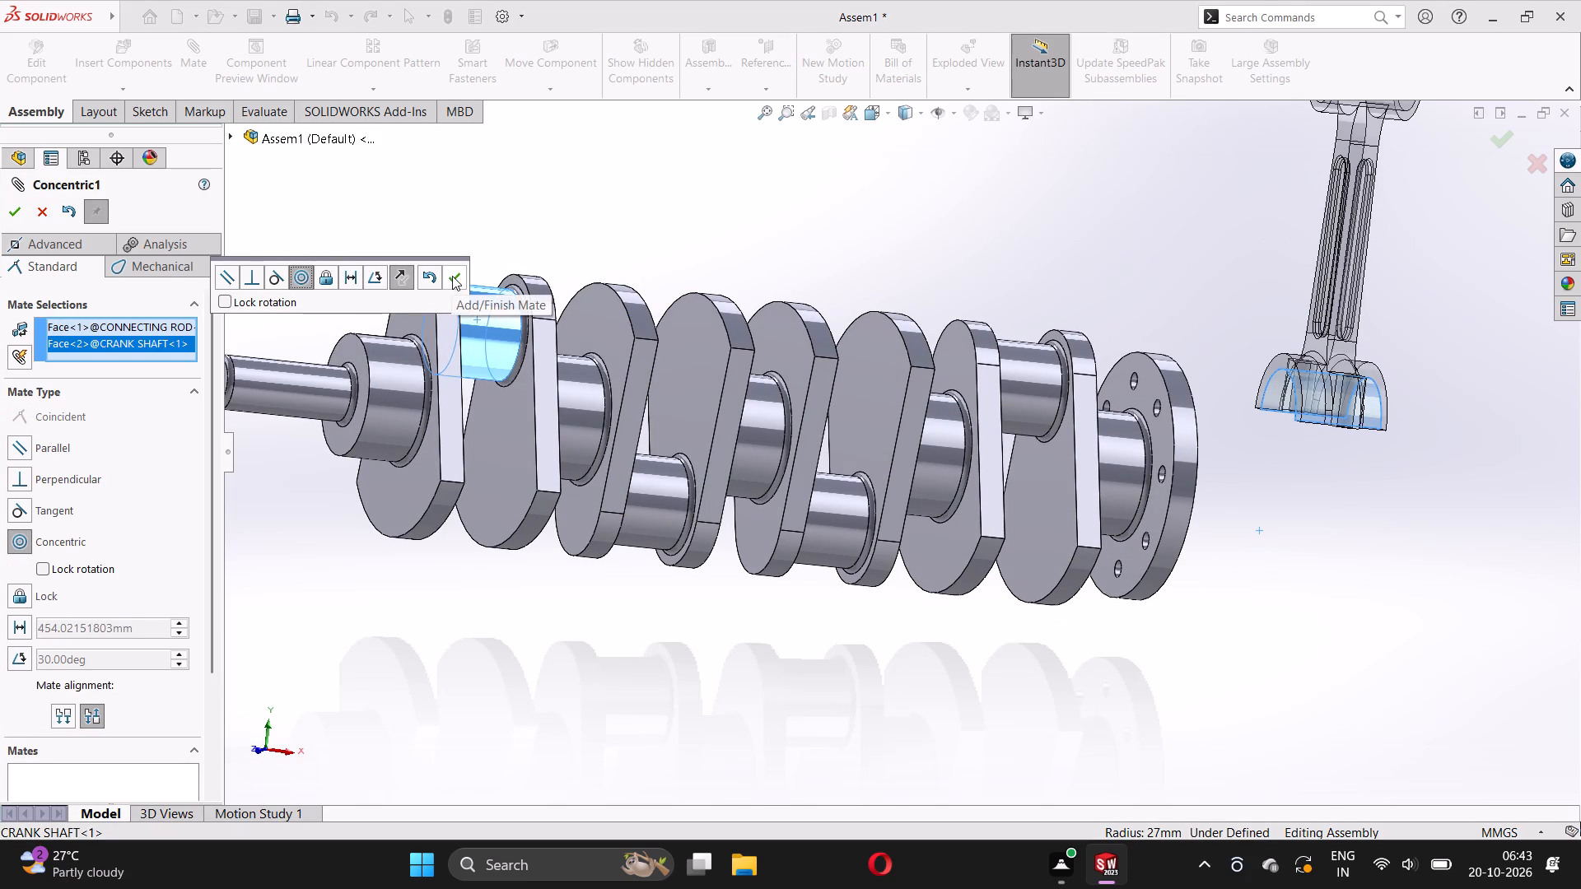
click(455, 272)
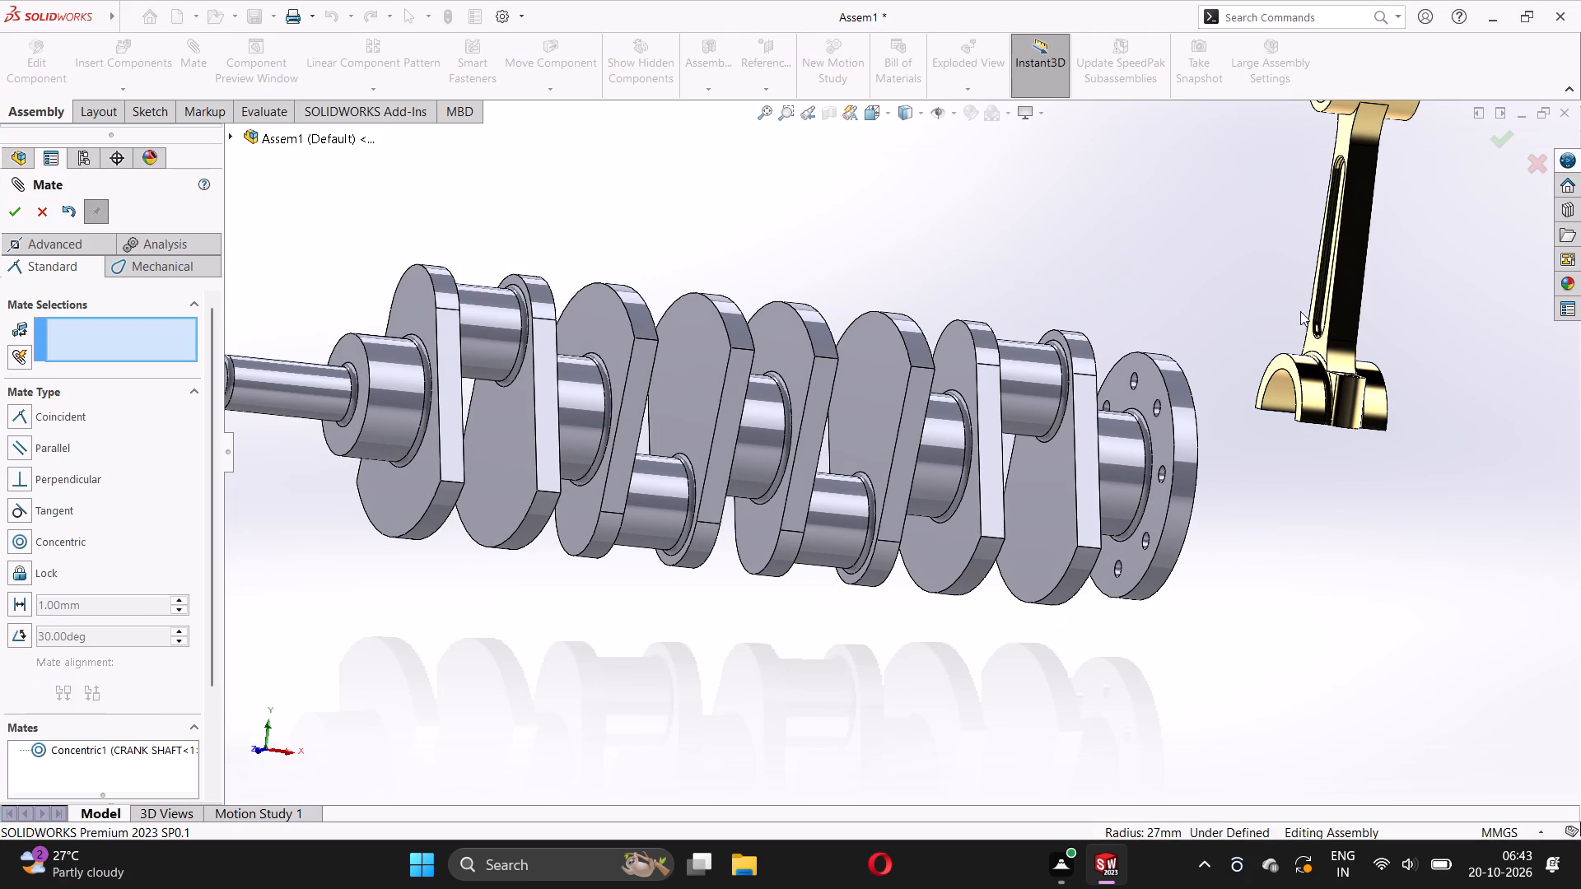
Slide the connecting rod along its concentric axis onto the crankpin nearest the crank shaft's narrow end, keeping it roughly upright.
drag(1331, 309, 548, 268)
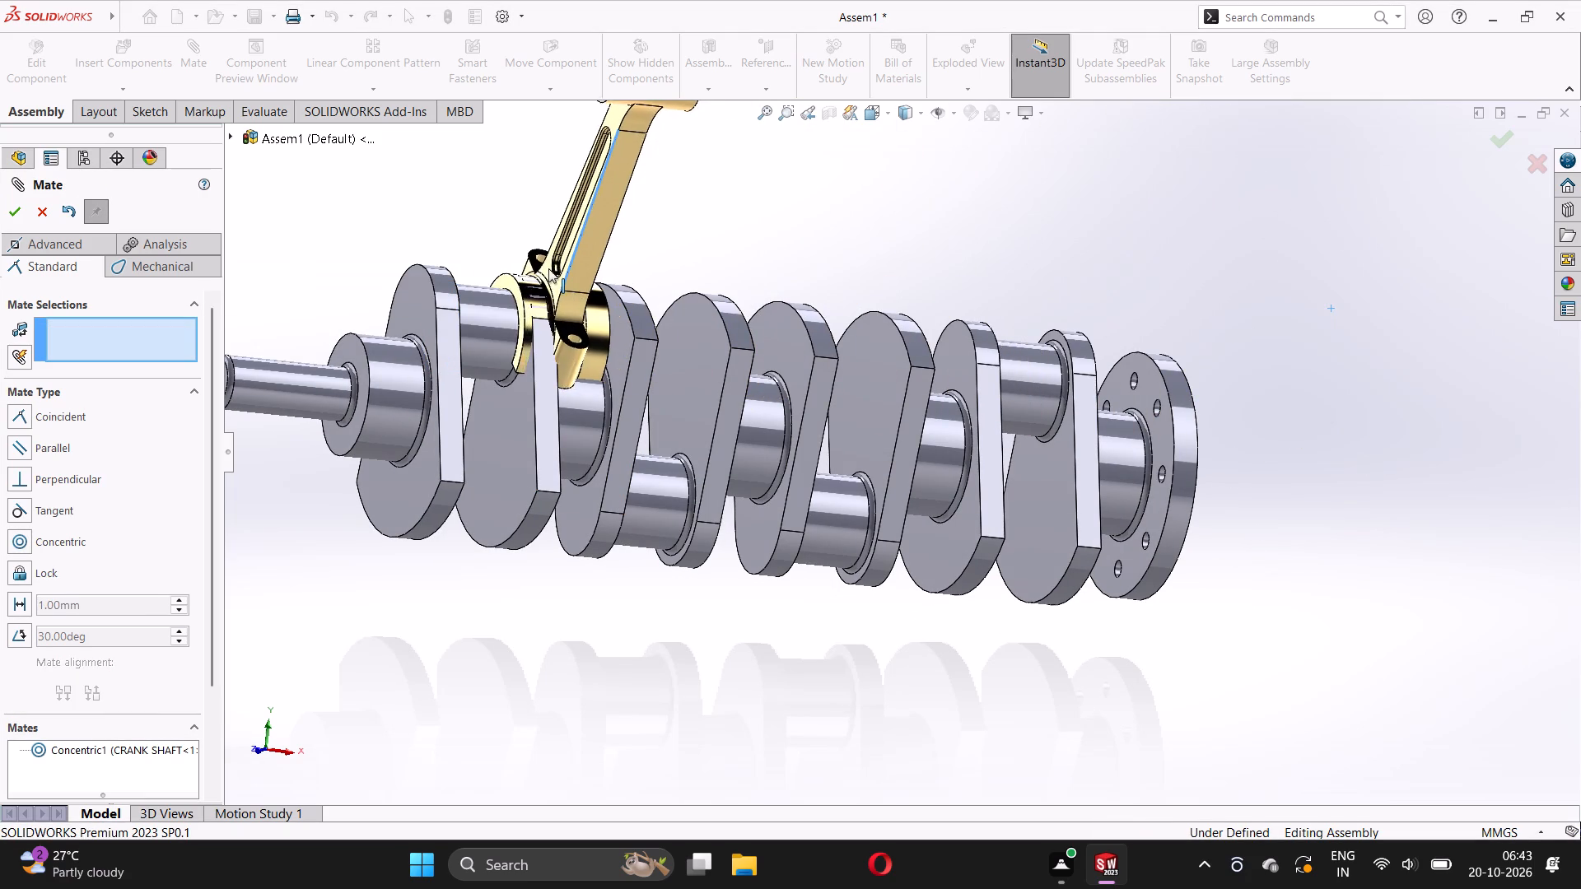
drag(548, 268, 494, 254)
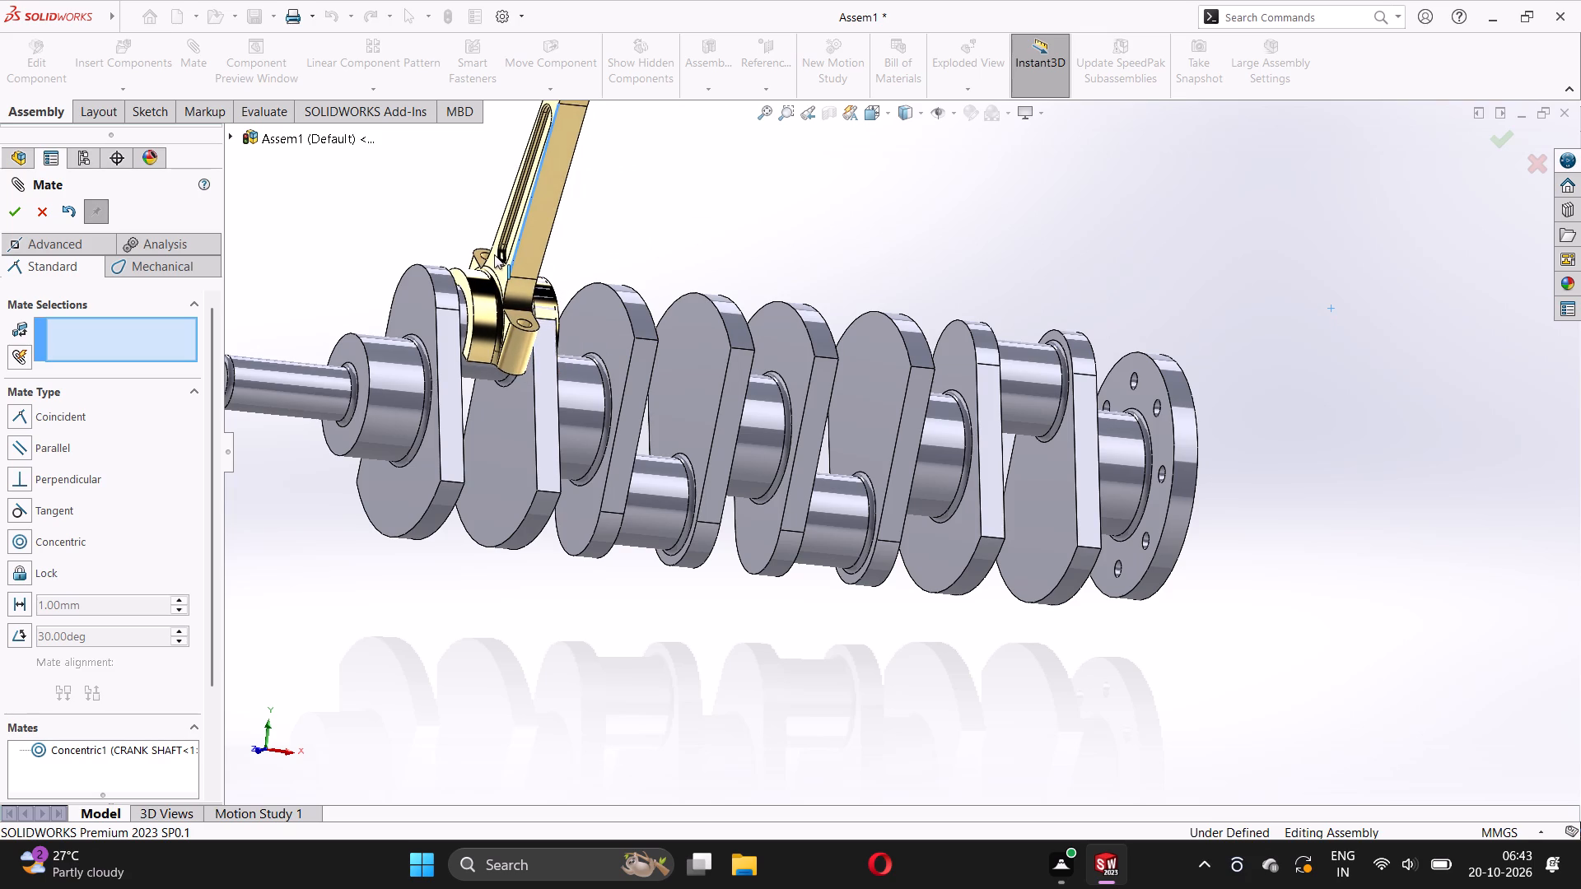
drag(494, 254, 485, 252)
scroll(492, 258, down, 2)
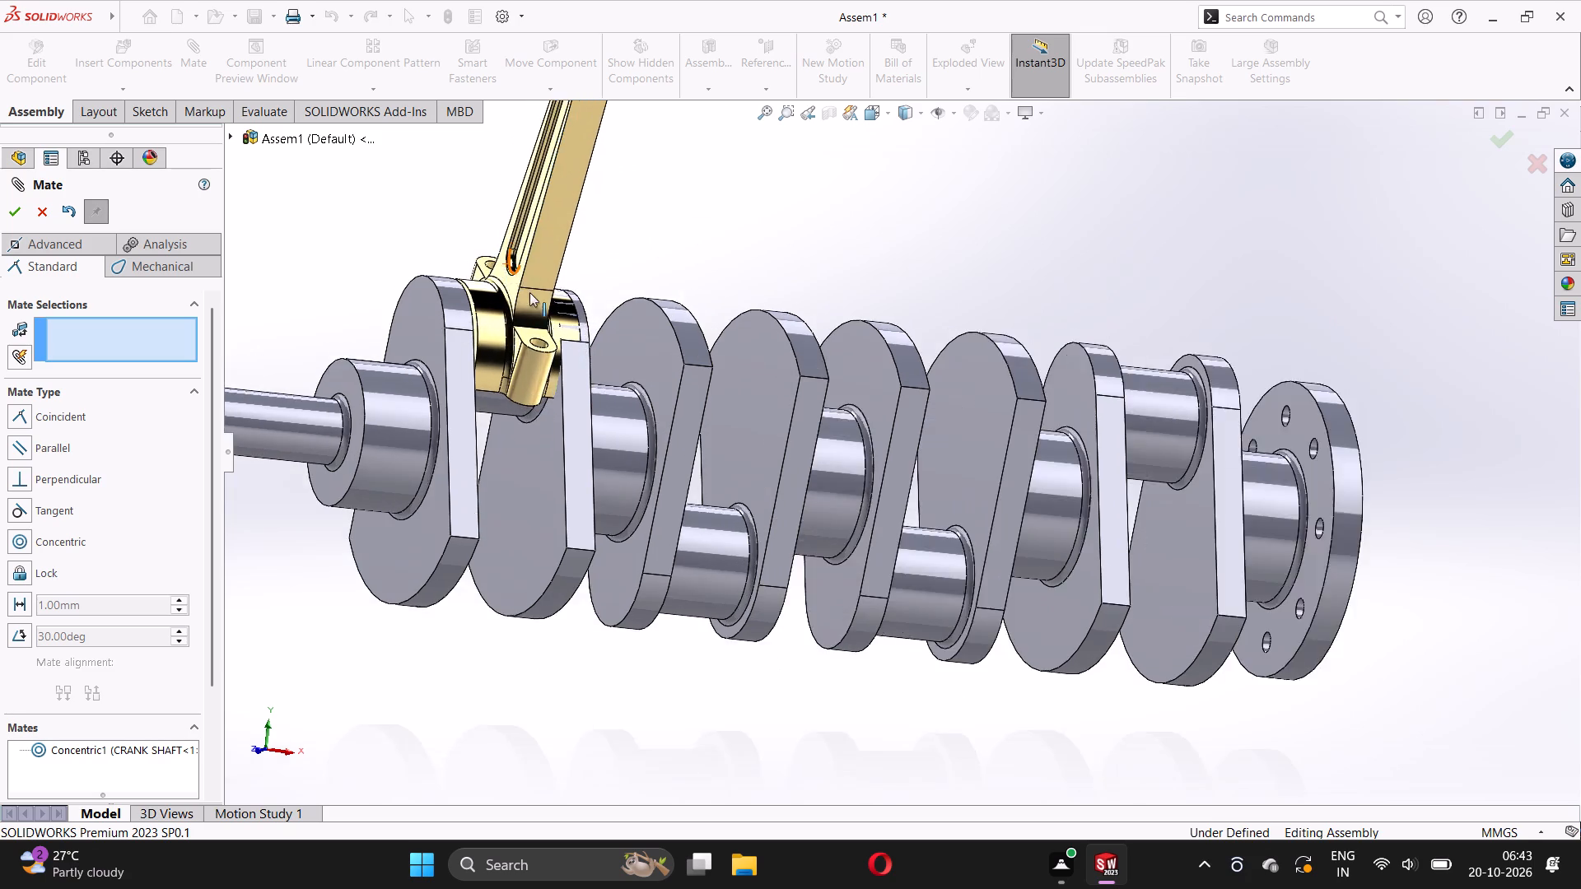
middle_drag(532, 296, 487, 313)
drag(532, 300, 514, 299)
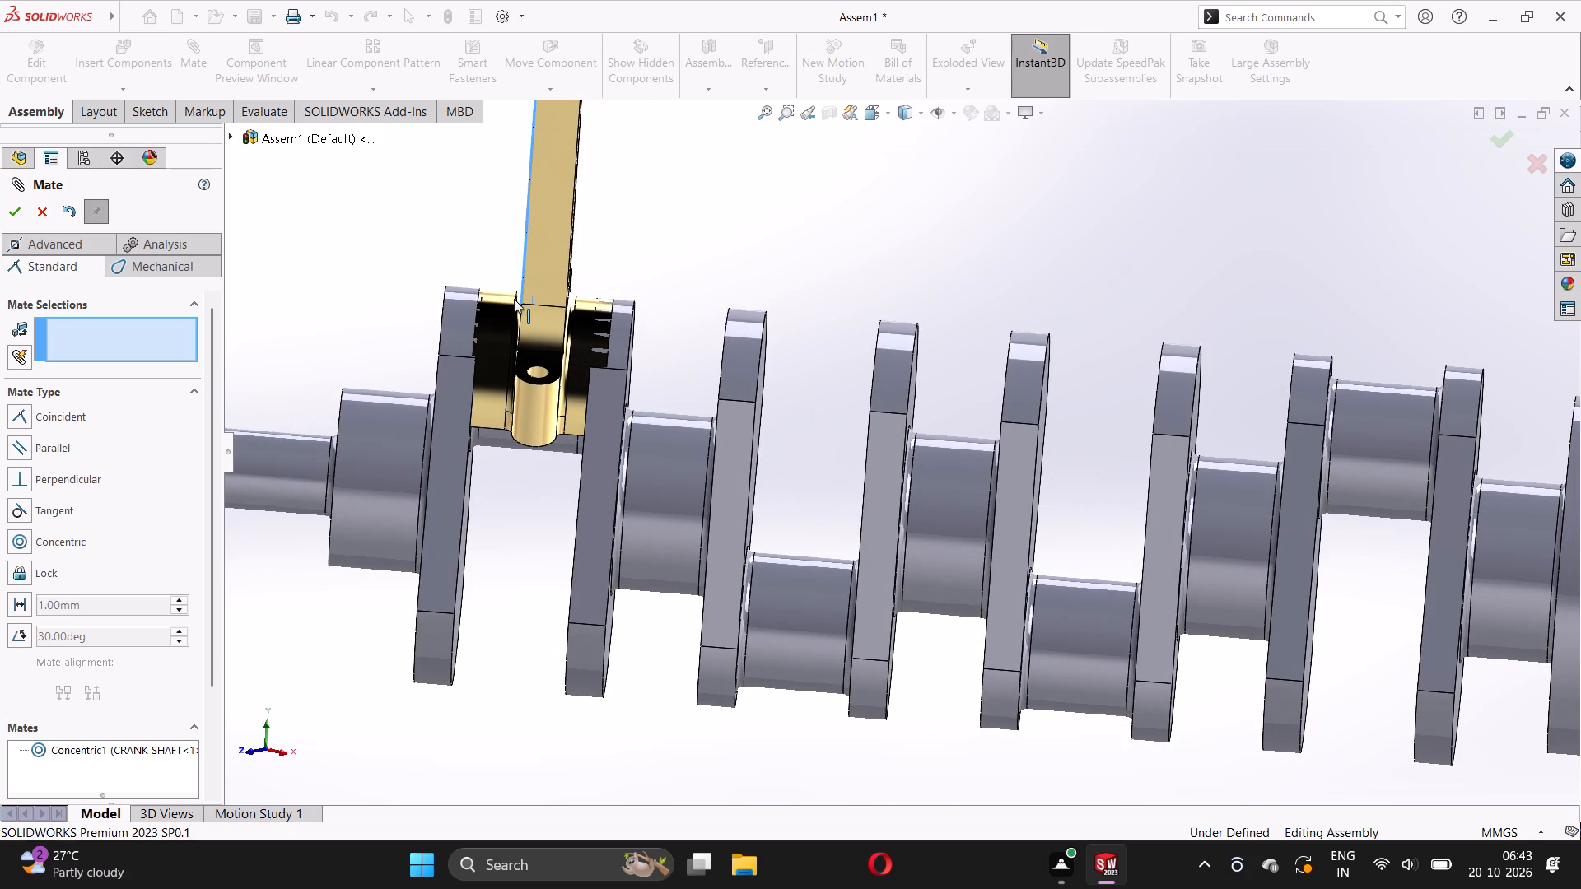
drag(514, 299, 531, 249)
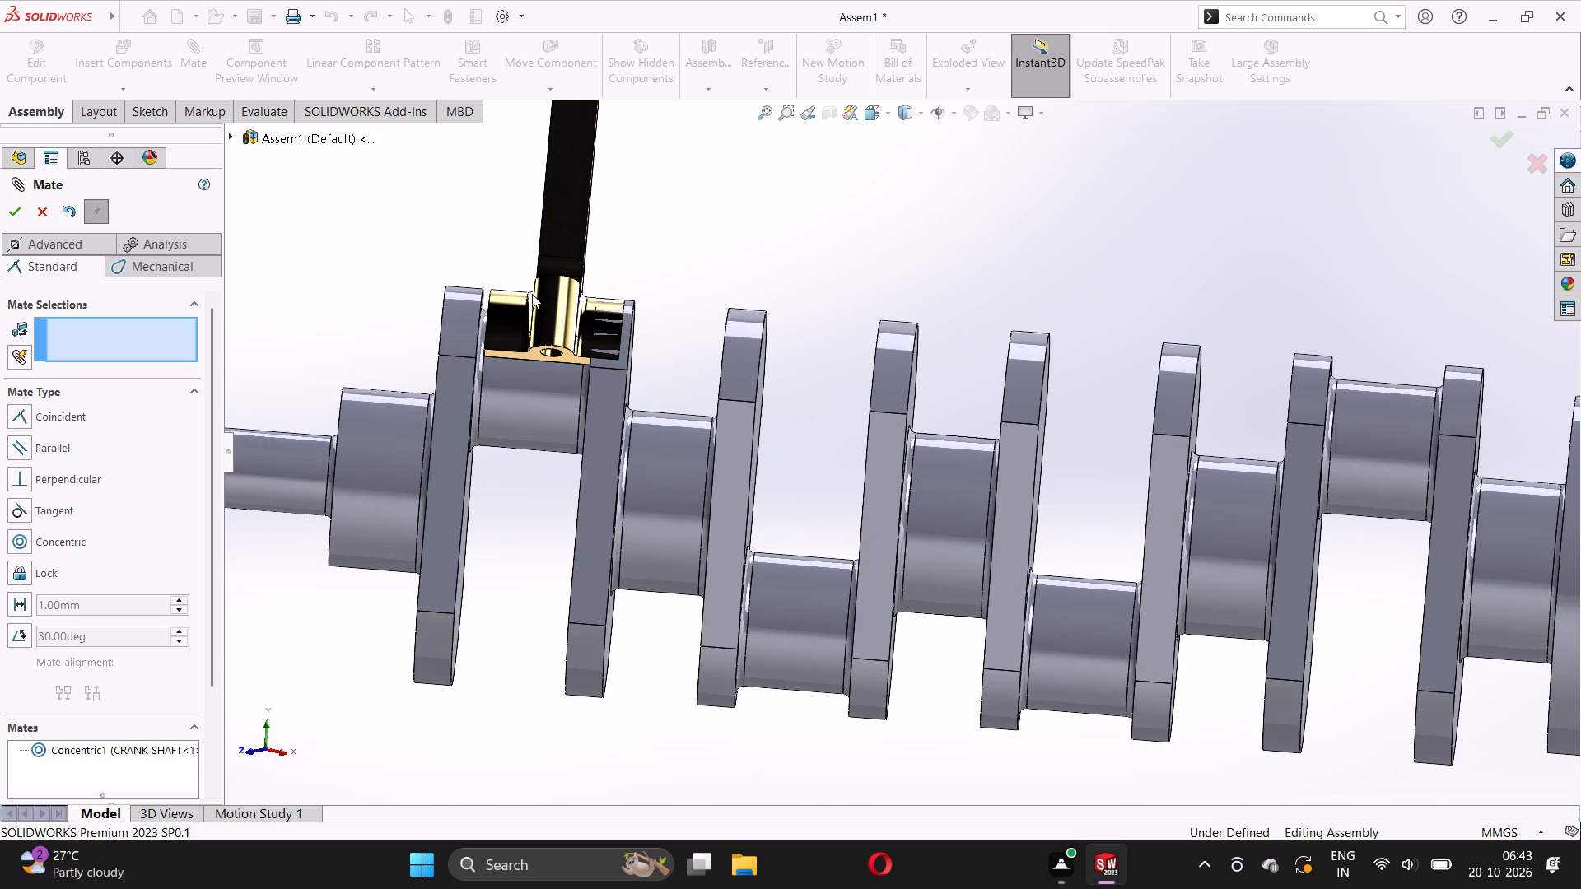
Test the connecting rod's remaining freedom by sliding and swinging it about the crankpin, ending with it upright over the pin.
scroll(529, 316, up, 3)
scroll(710, 435, down, 4)
middle_drag(691, 428, 694, 424)
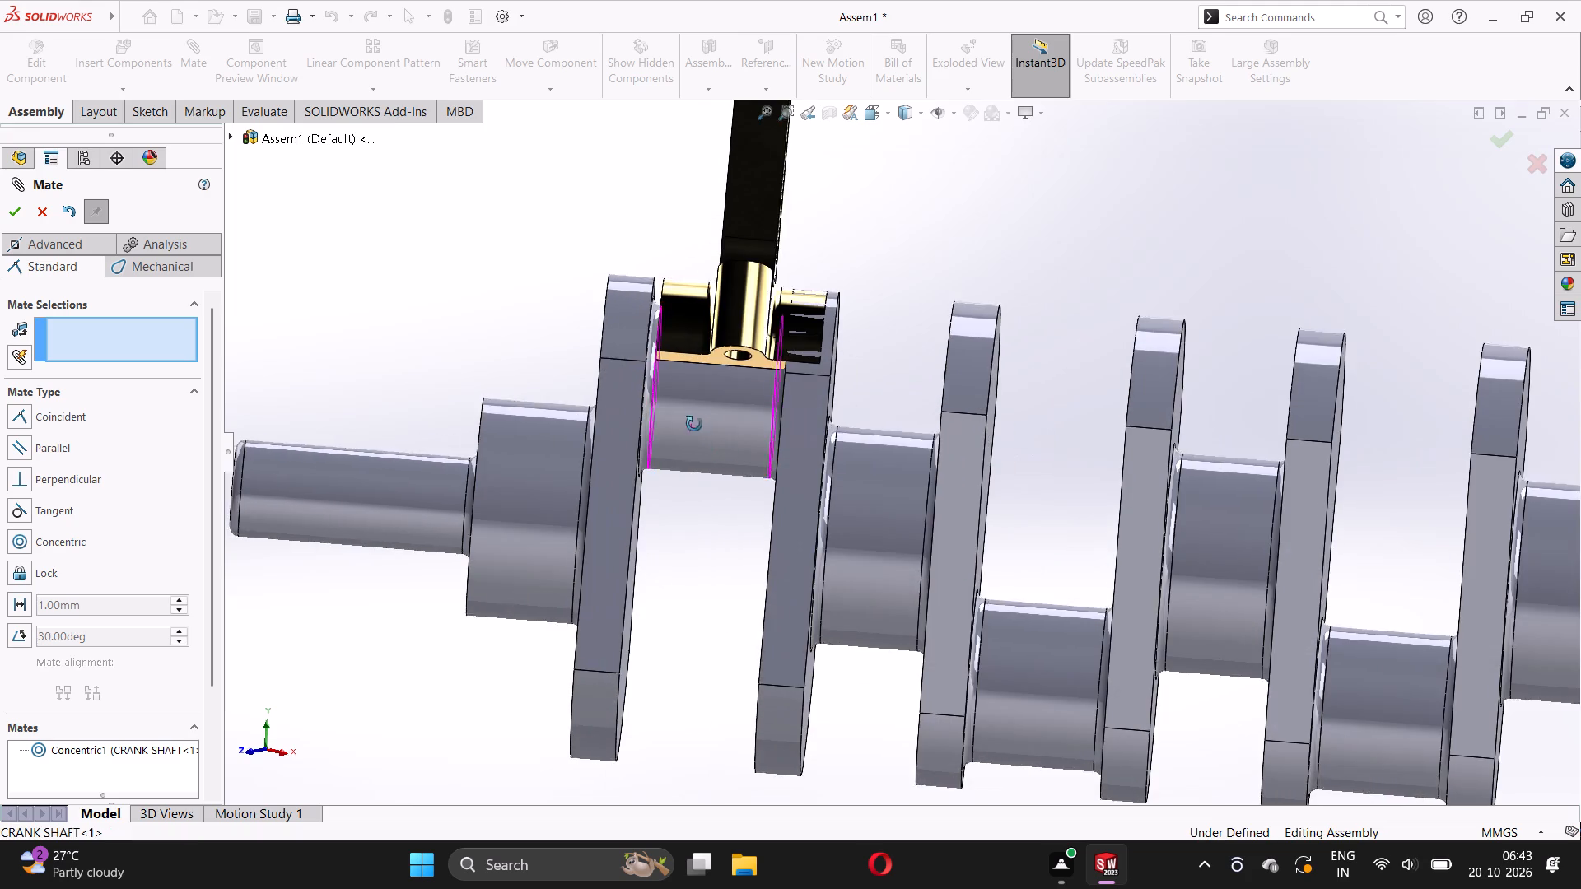
middle_drag(694, 424, 713, 383)
scroll(707, 365, down, 4)
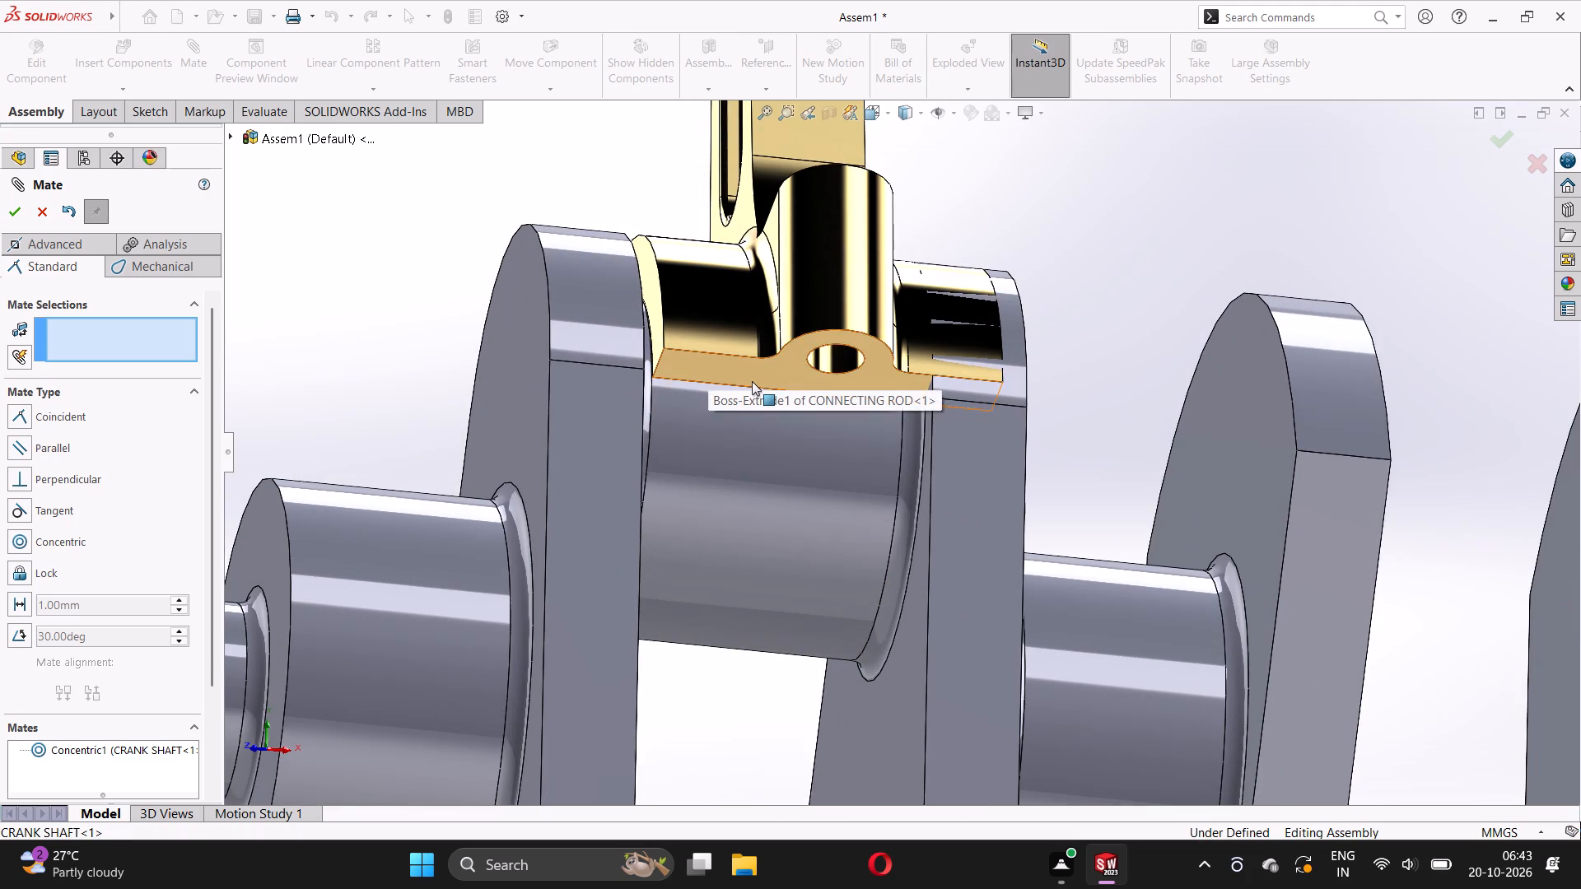
scroll(752, 381, down, 4)
scroll(960, 385, up, 11)
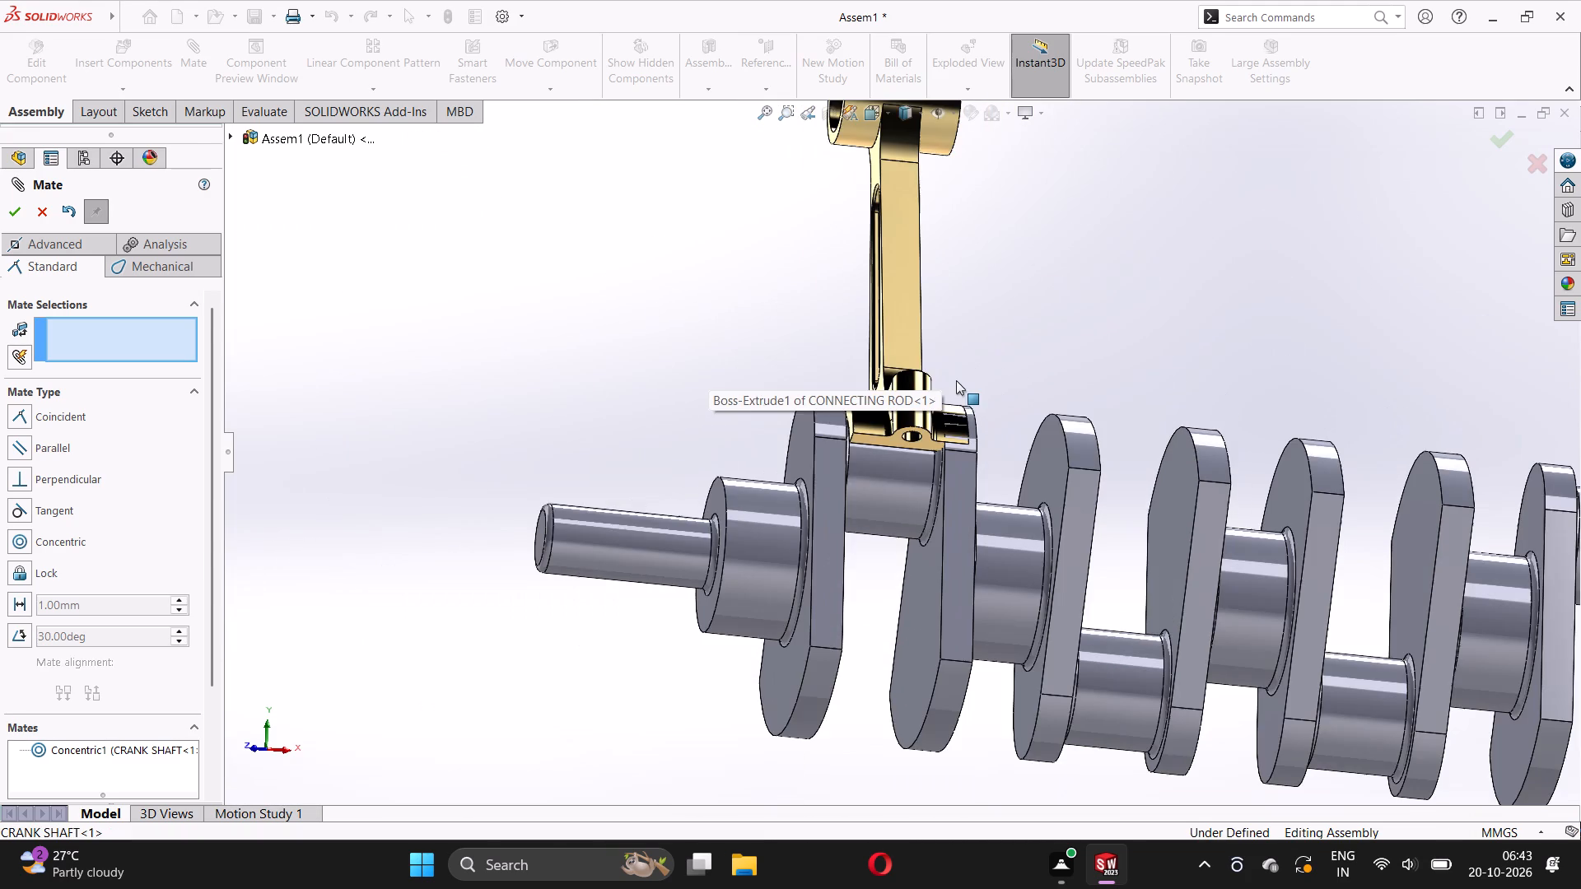
drag(900, 329, 1041, 371)
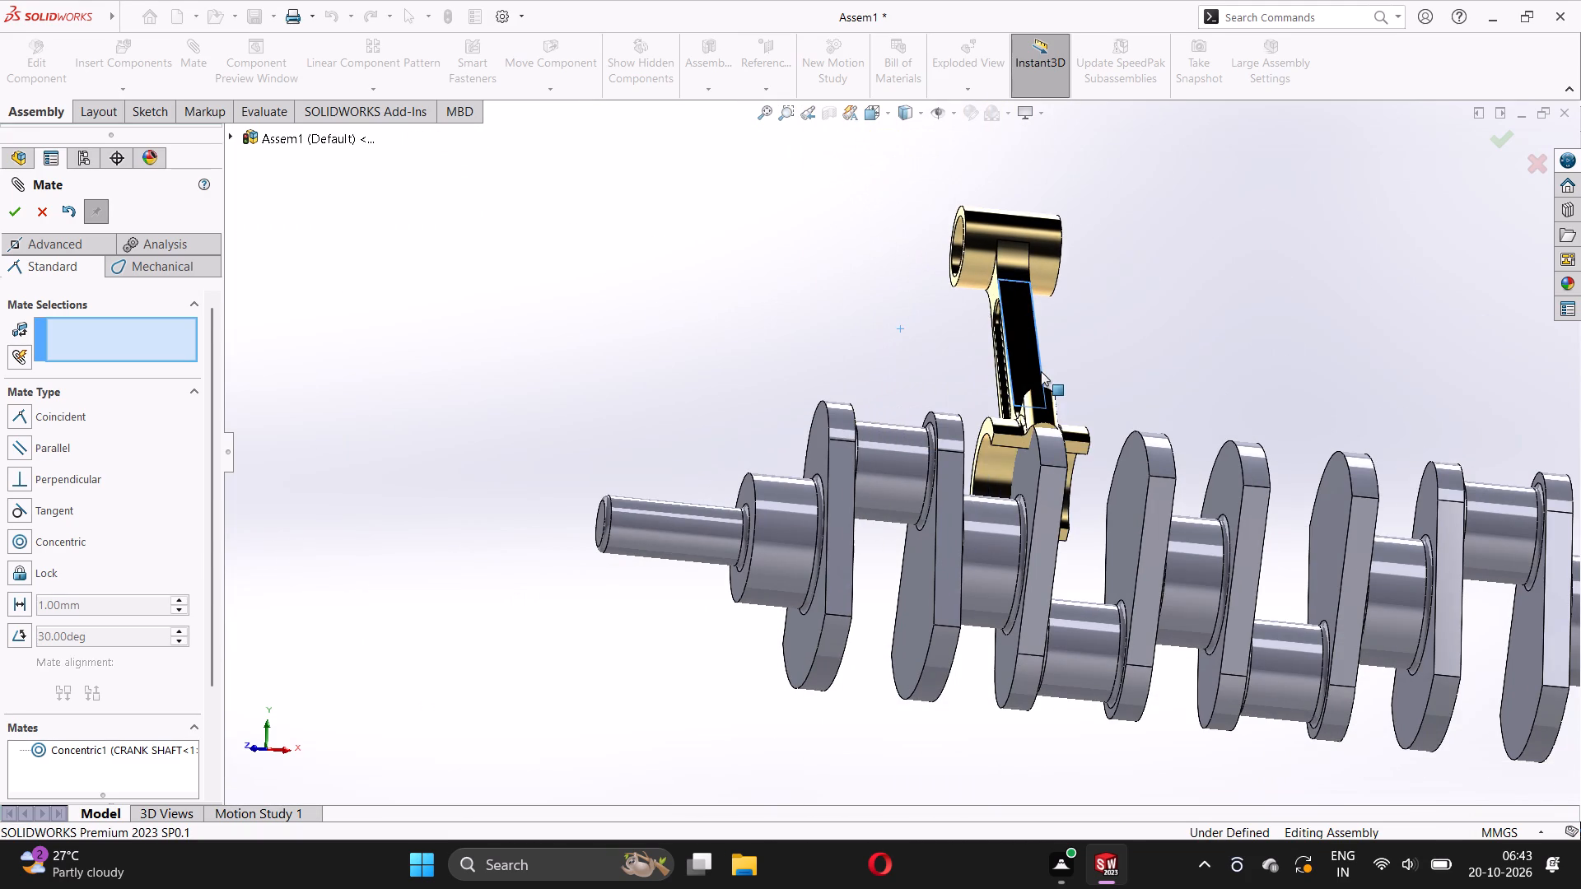
drag(1041, 371, 873, 418)
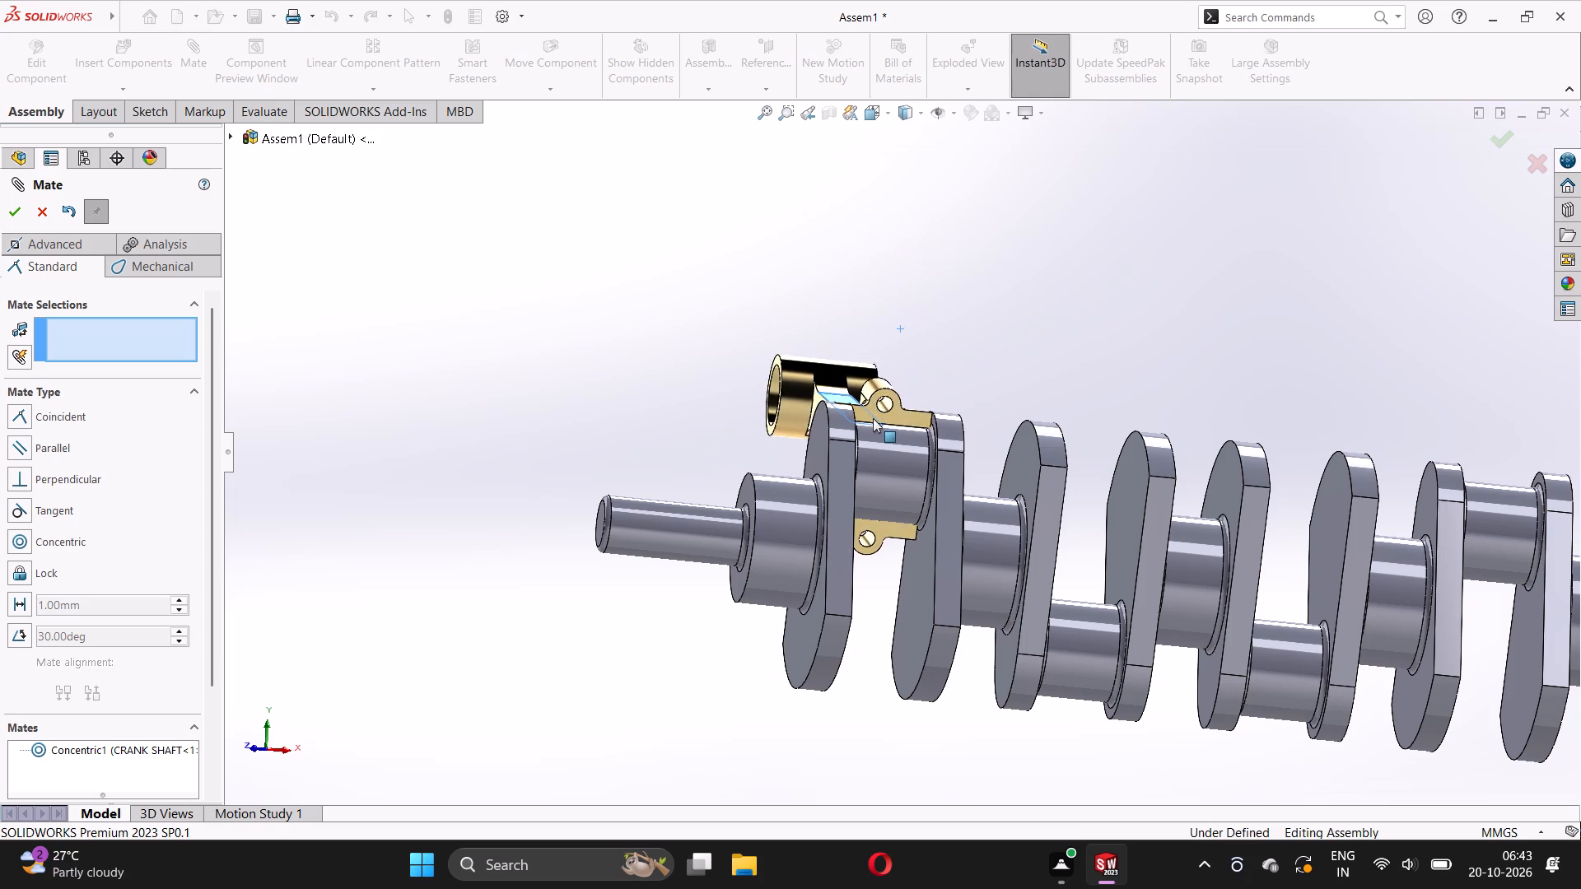
drag(873, 418, 888, 309)
scroll(864, 335, up, 2)
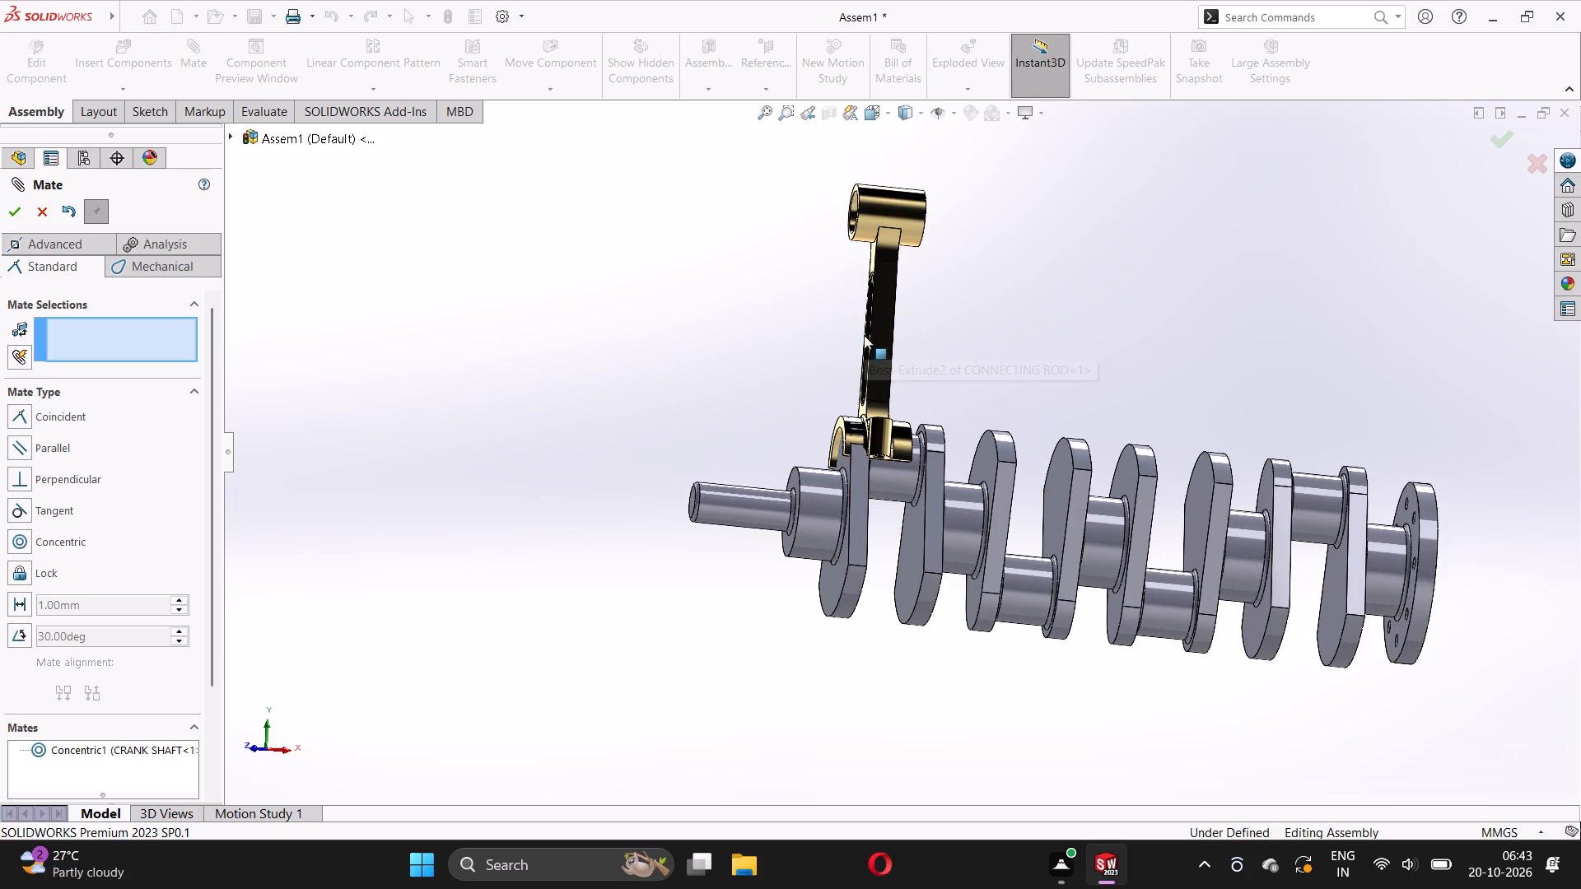
Test small movements of the upright connecting rod along and around the crankpin between the two end webs.
middle_drag(788, 357, 720, 430)
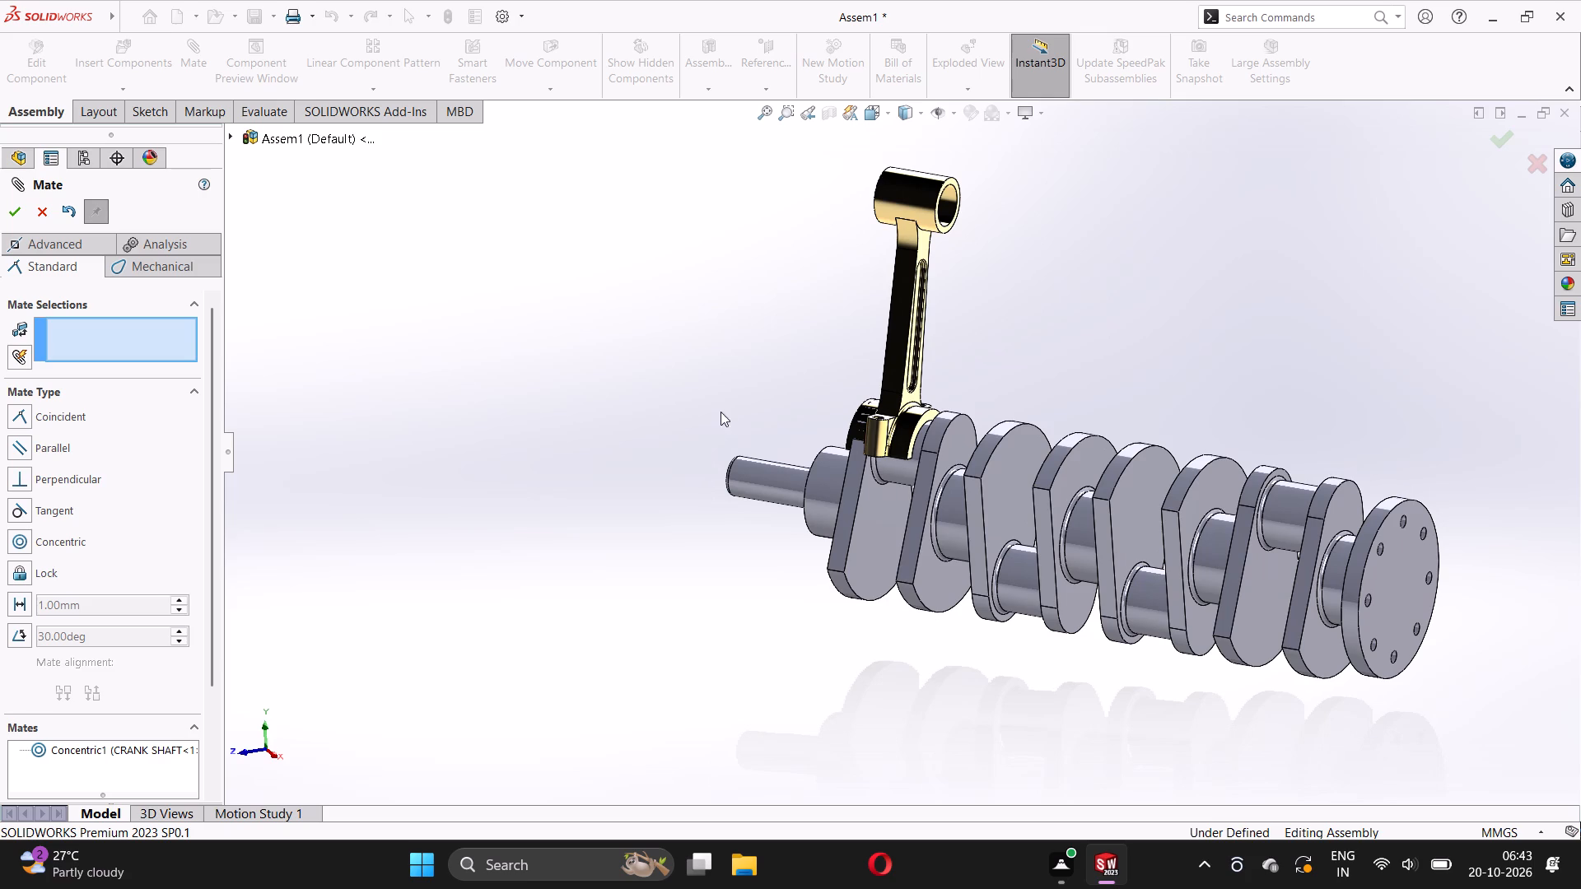
scroll(847, 451, up, 1)
scroll(910, 398, down, 1)
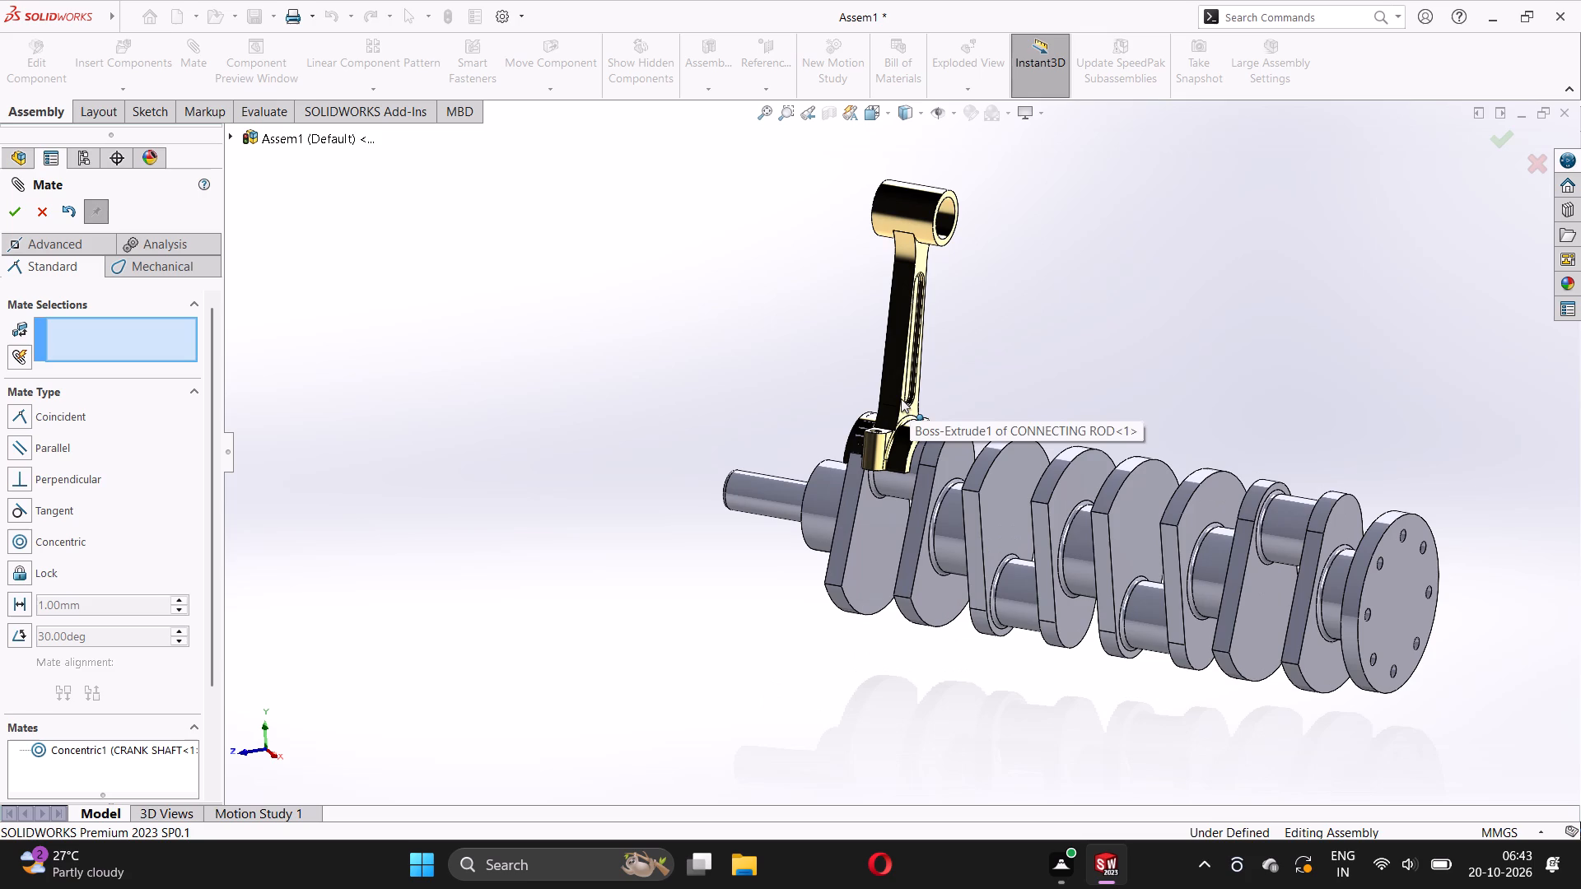
middle_click(896, 398)
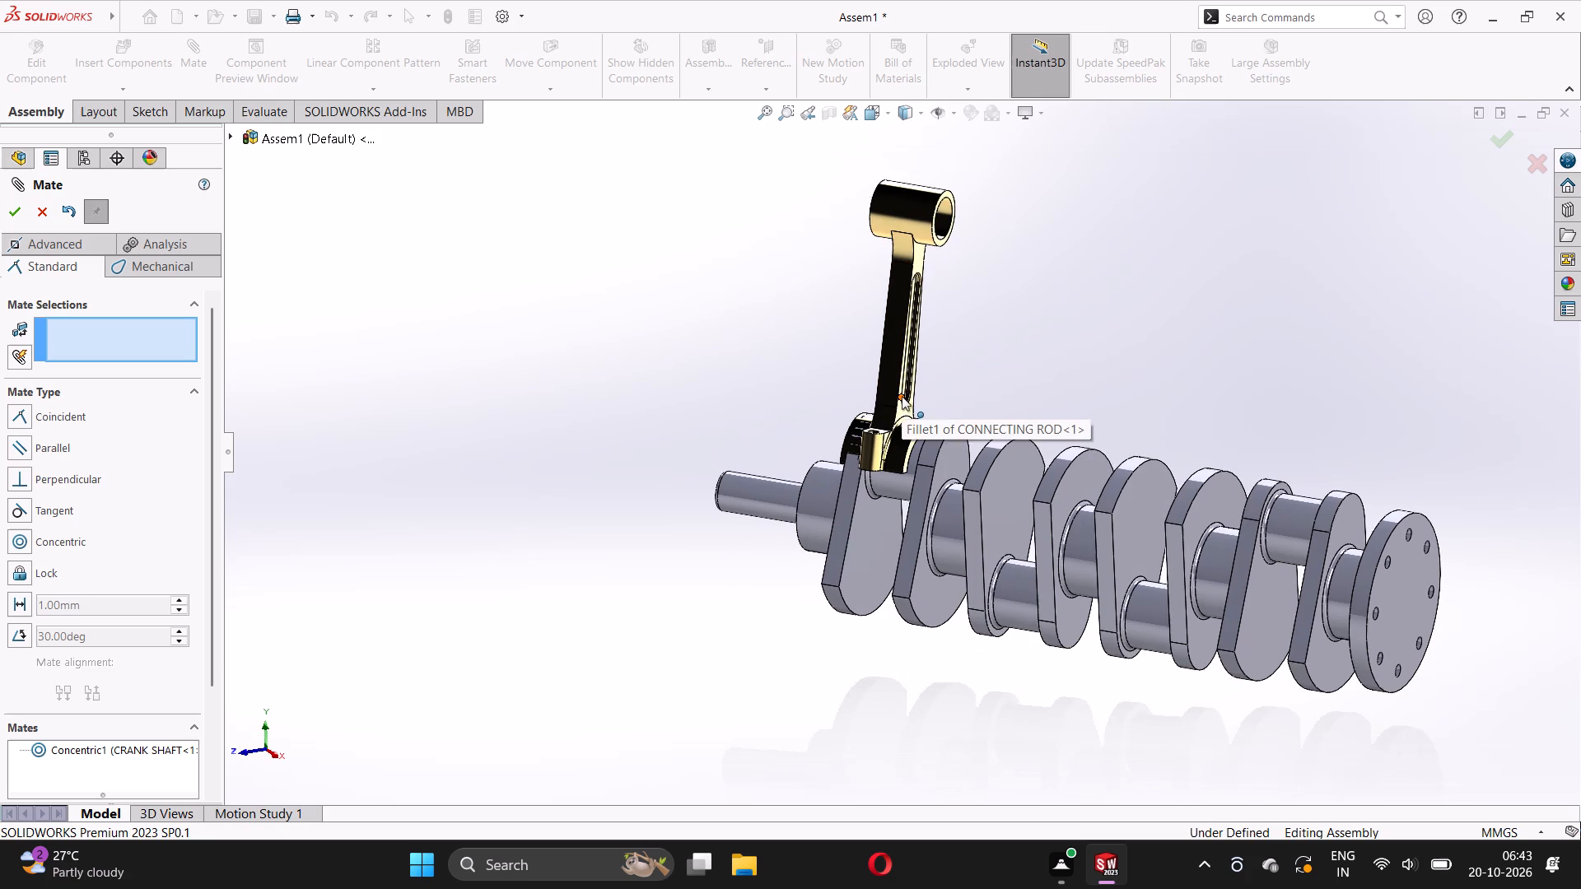
scroll(902, 396, down, 3)
scroll(895, 398, up, 3)
middle_drag(895, 398, 921, 398)
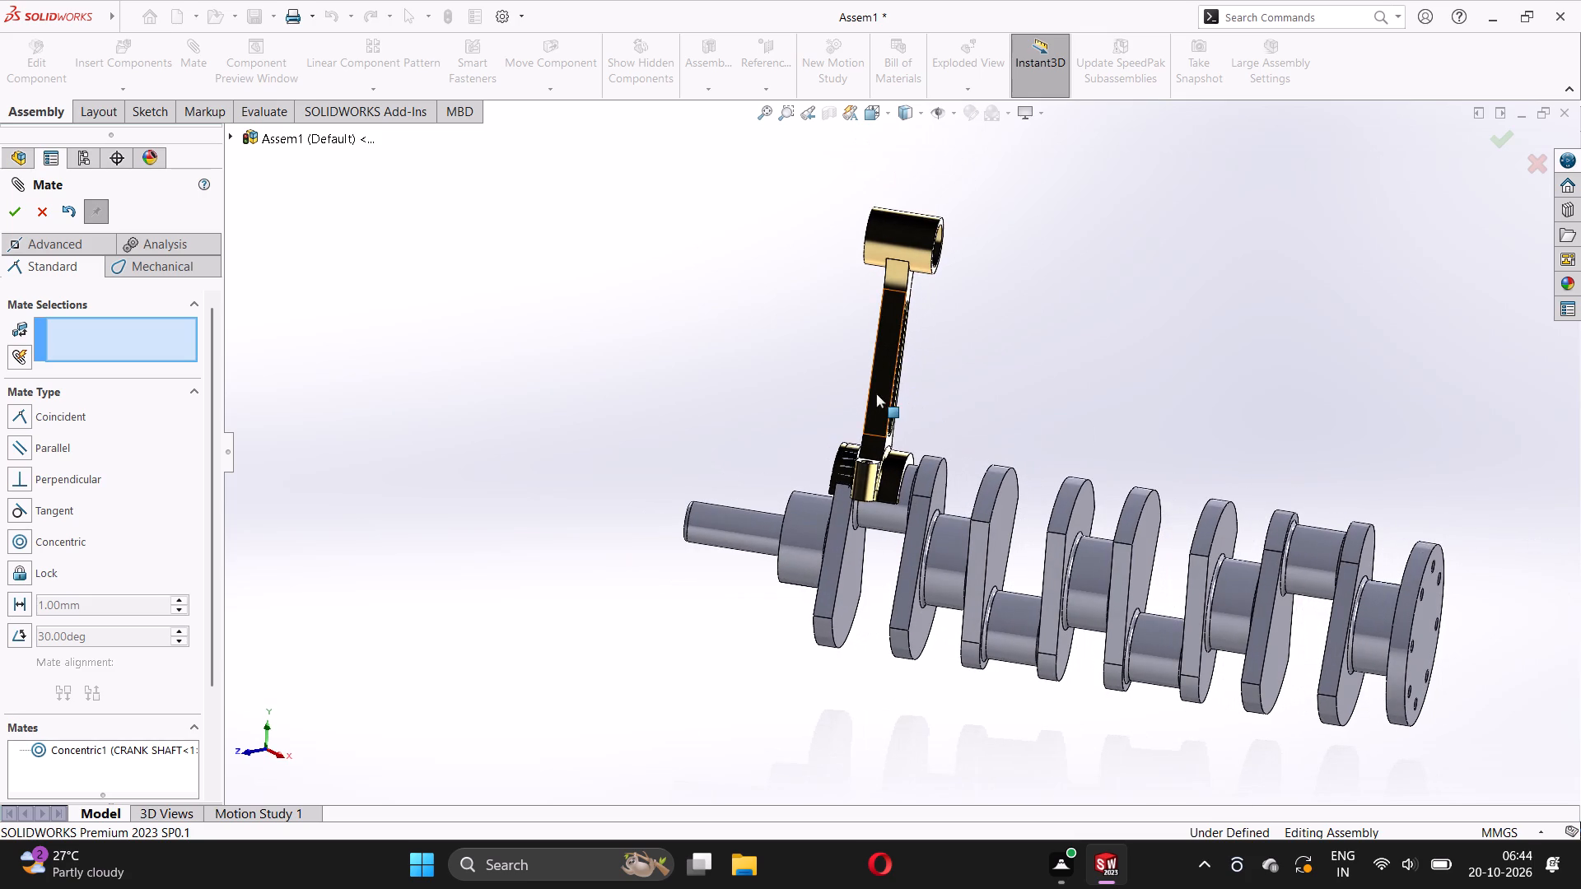
drag(877, 391, 891, 398)
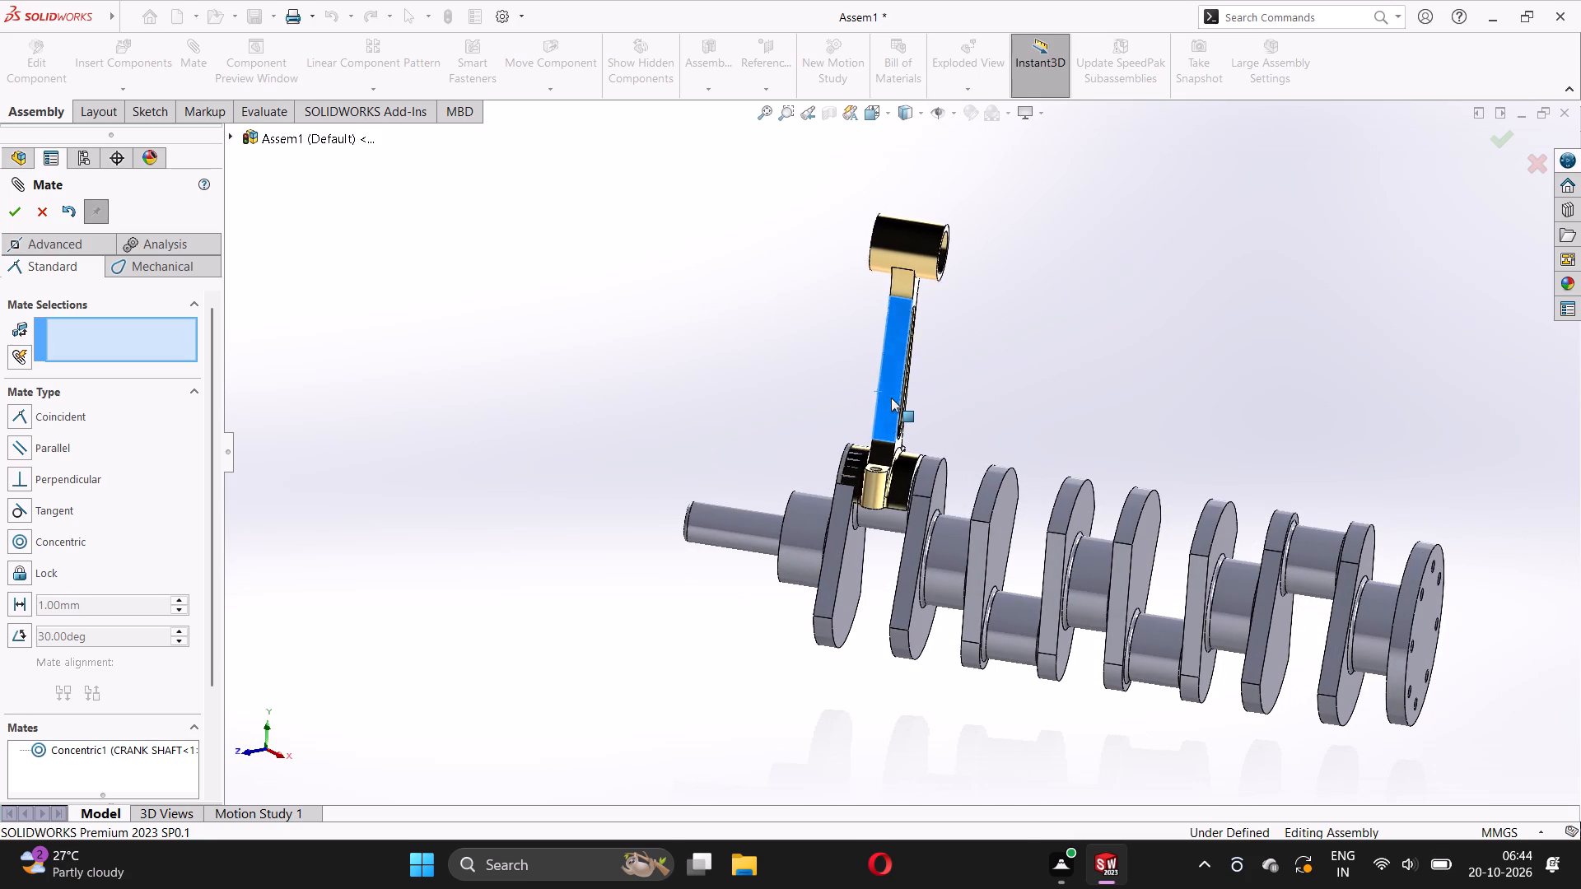
drag(891, 398, 919, 379)
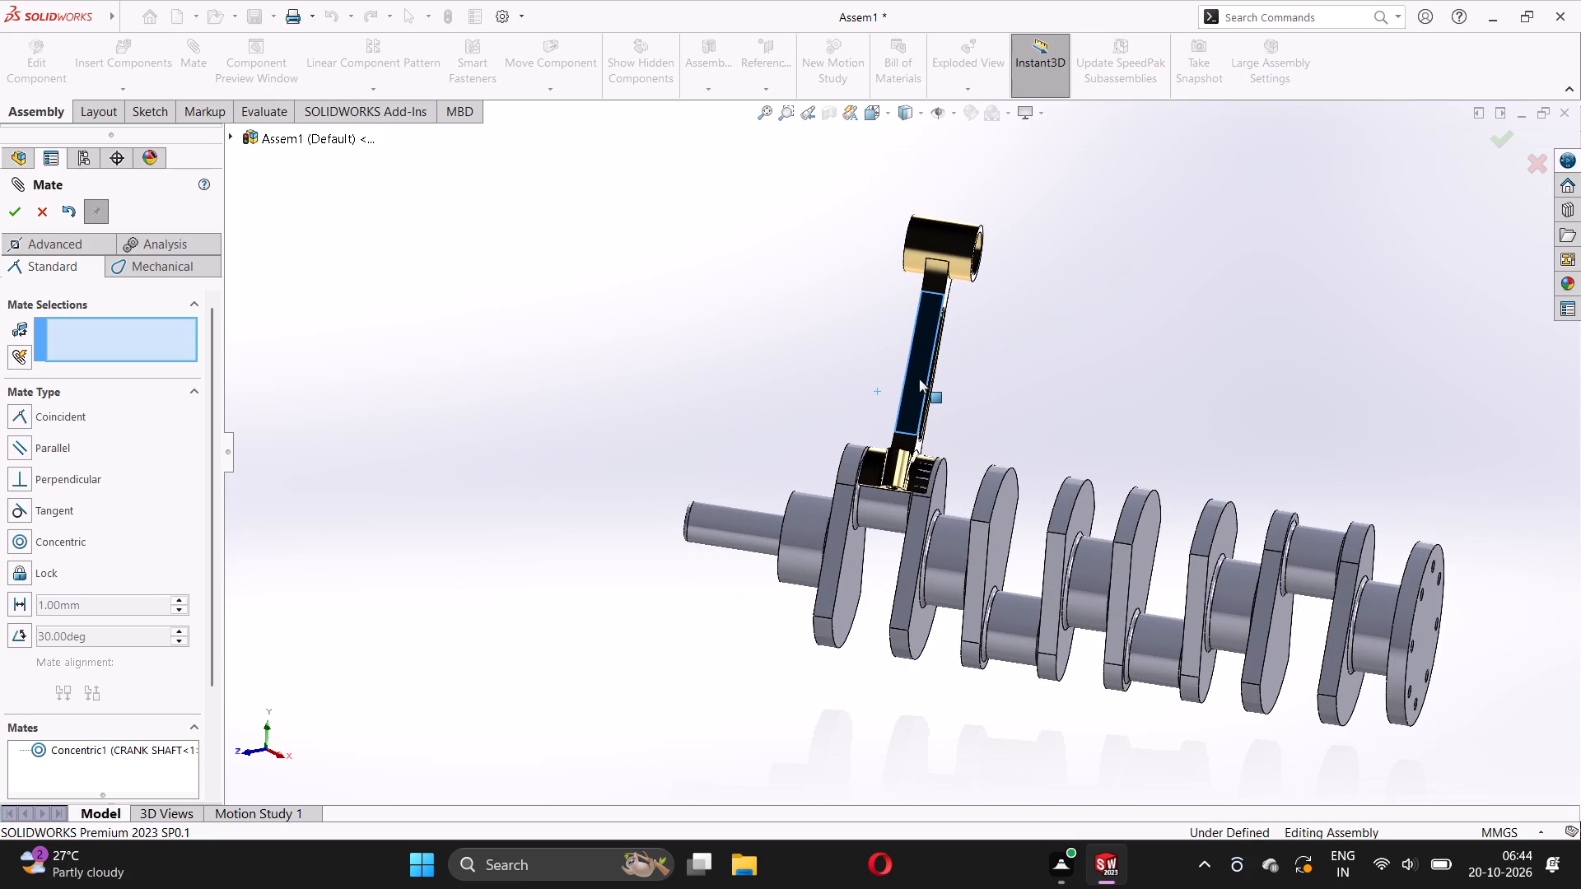
drag(919, 379, 911, 387)
click(1035, 347)
Examine from several angles how the connecting rod's big end sits on the crankpin between the adjacent webs.
middle_drag(1229, 462, 1074, 498)
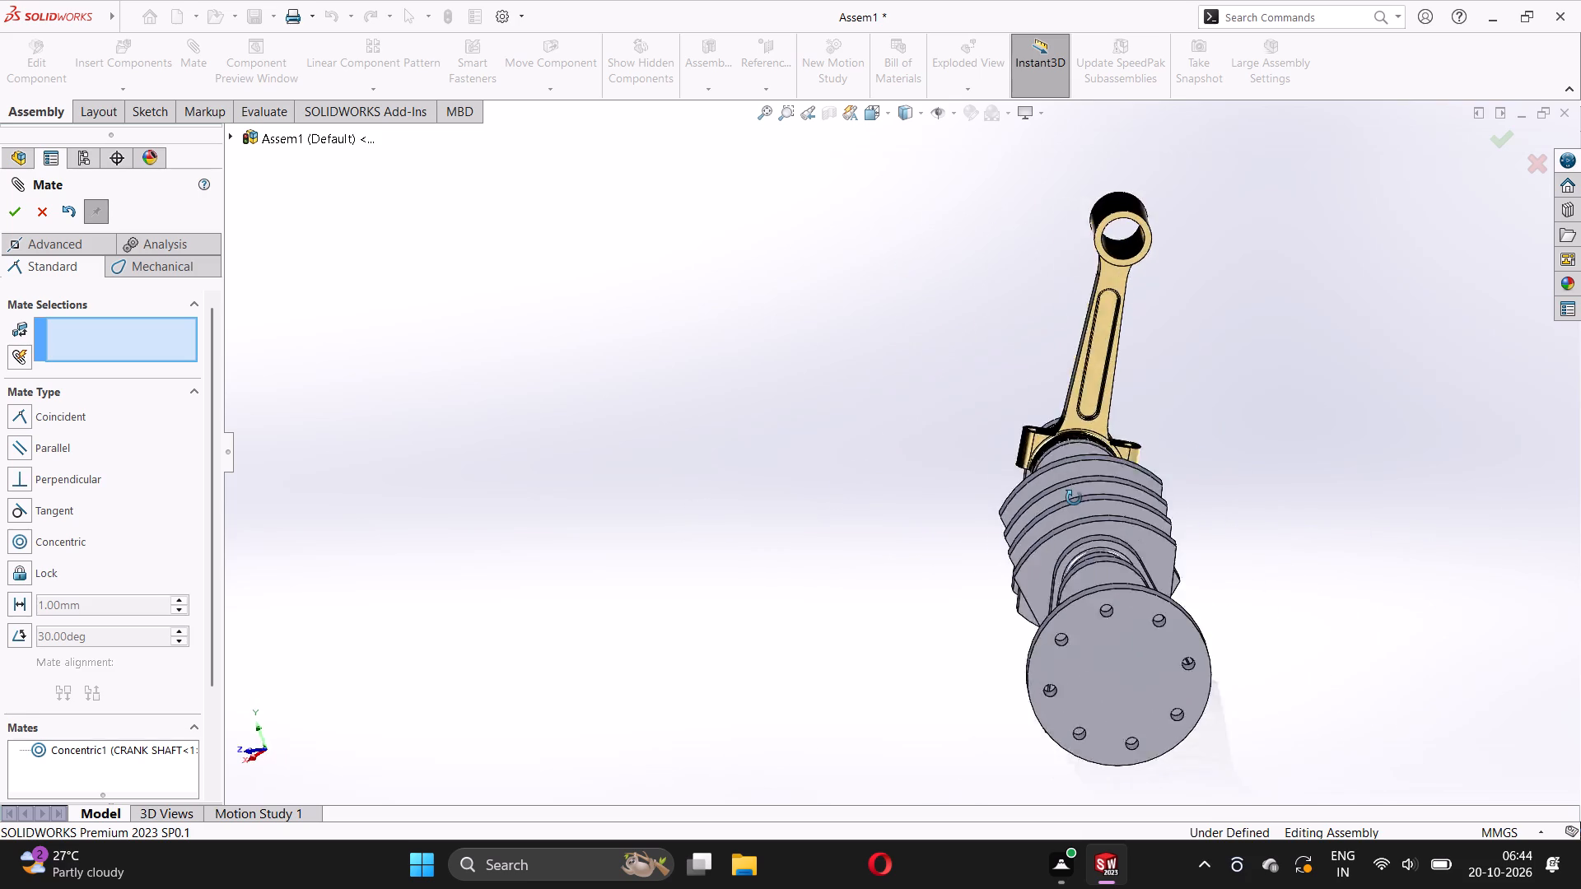
middle_drag(1074, 498, 1043, 520)
scroll(1185, 375, down, 5)
middle_drag(1172, 516, 1131, 546)
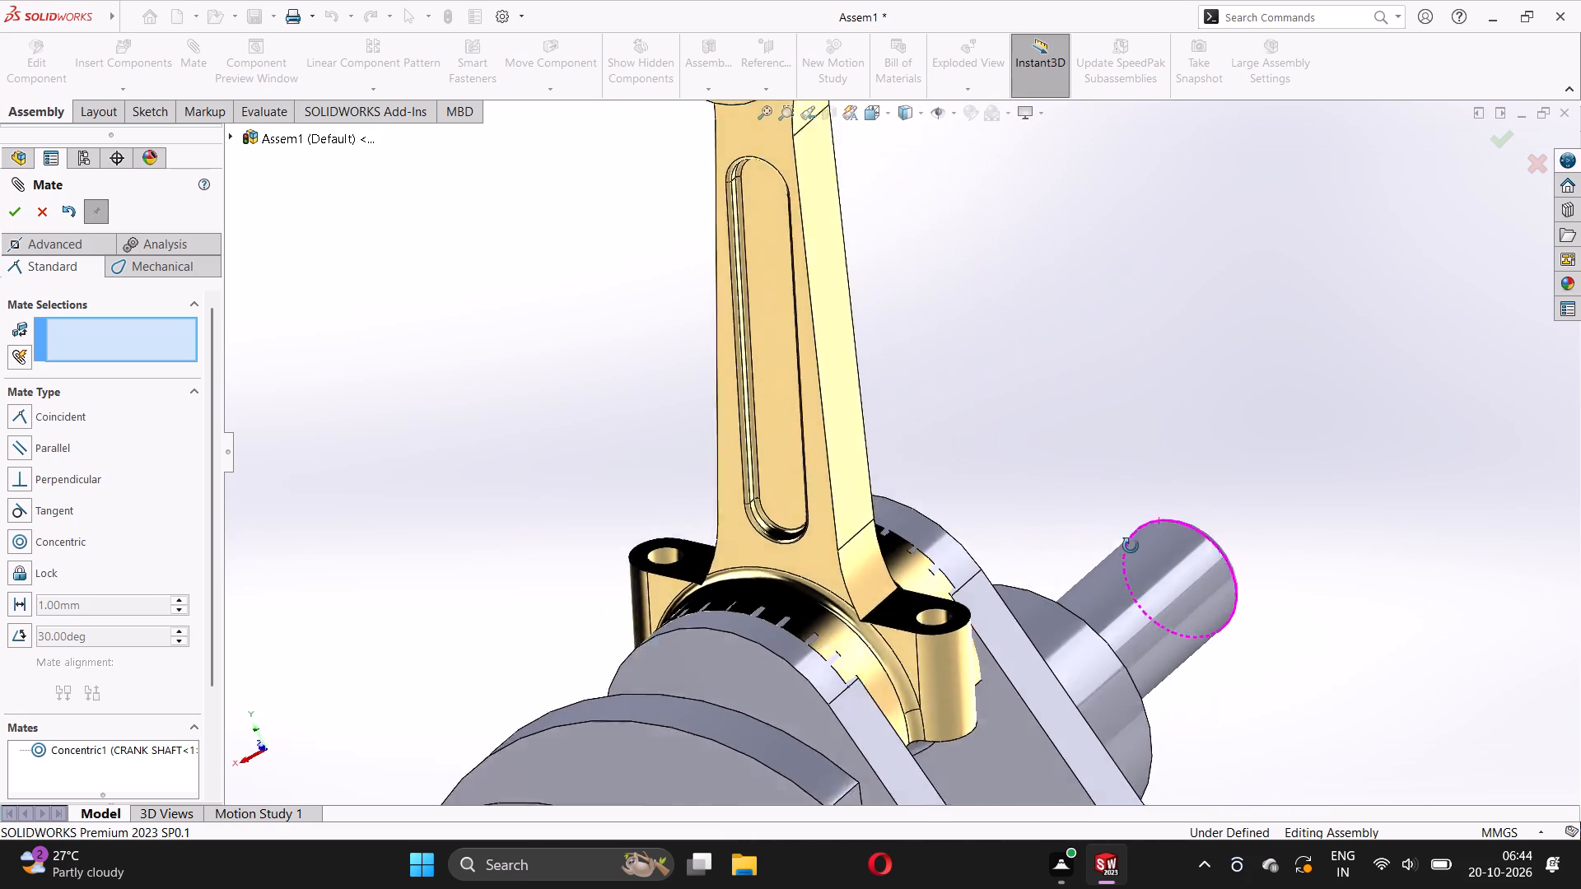
middle_drag(1131, 546, 1117, 555)
scroll(1117, 555, up, 1)
scroll(1010, 526, up, 4)
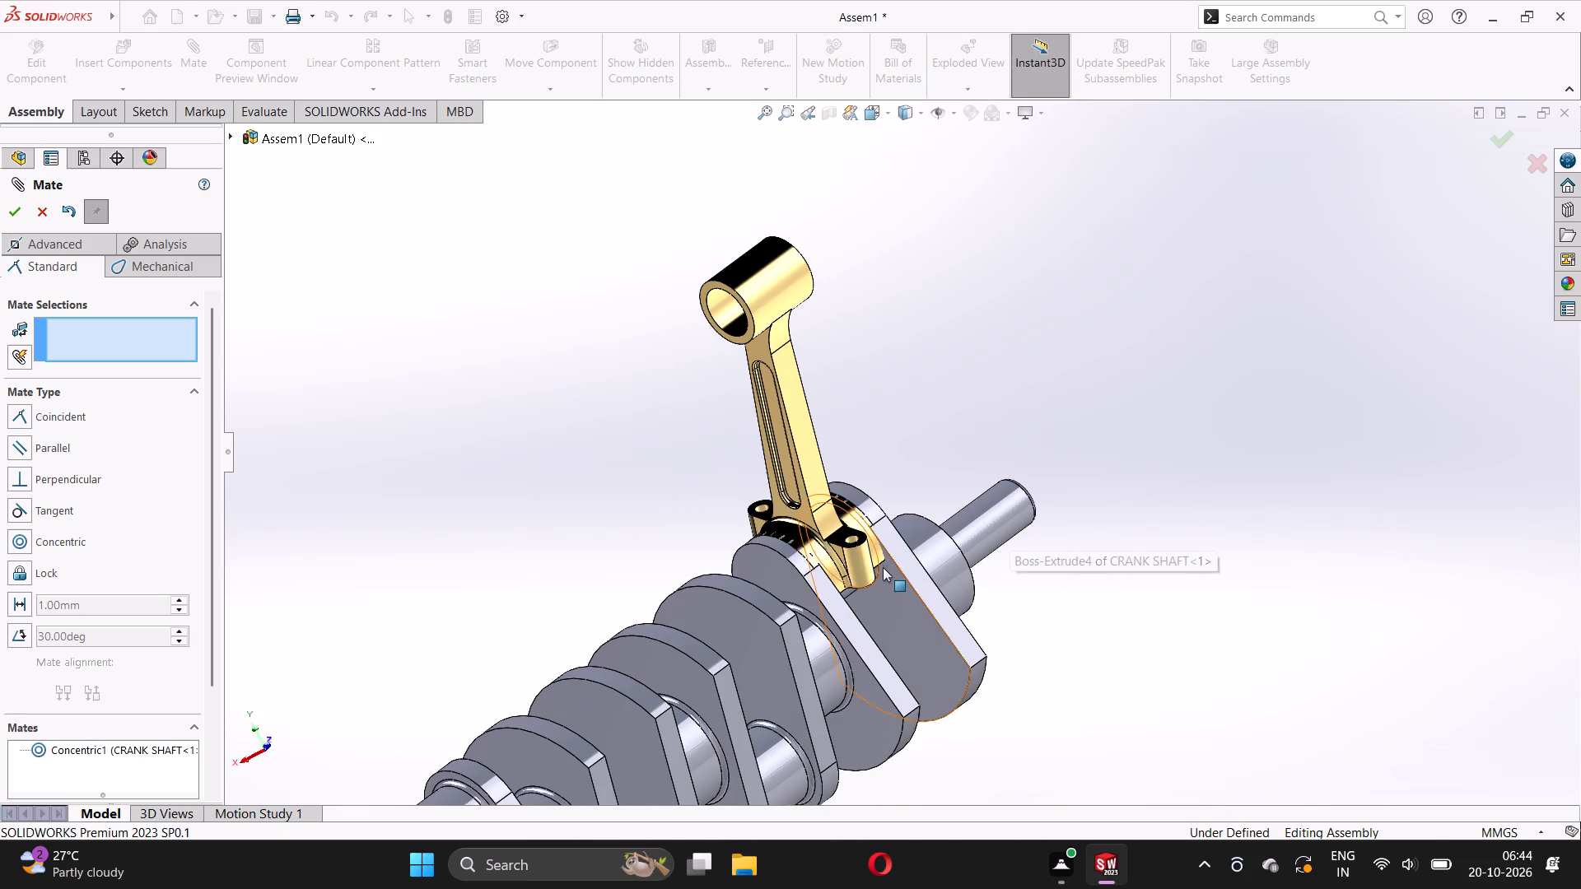
scroll(883, 567, up, 4)
middle_drag(893, 552, 856, 580)
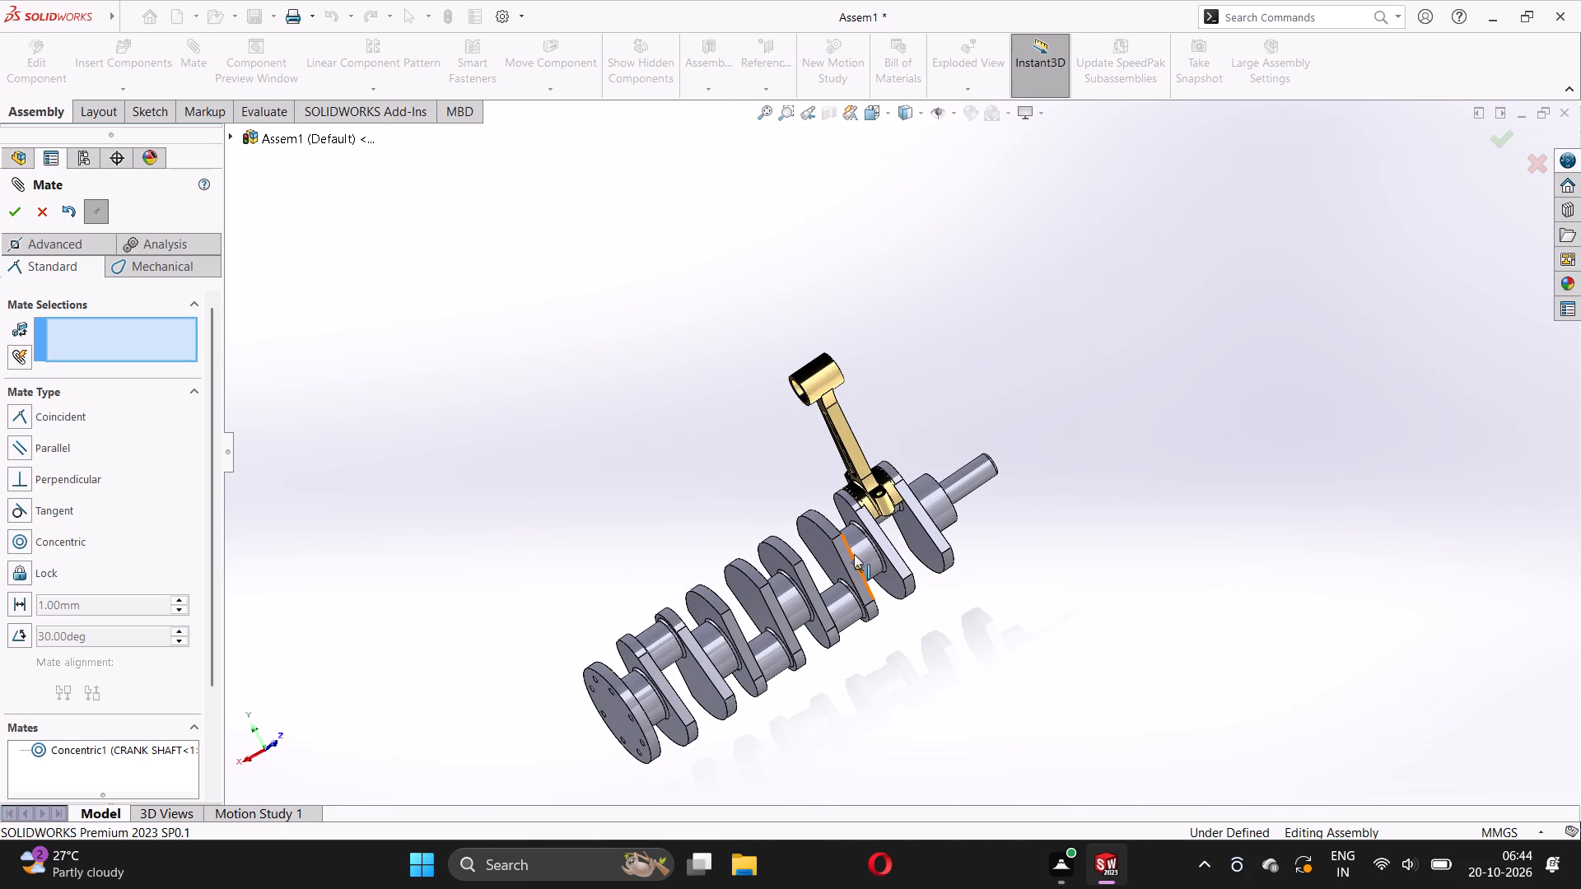
scroll(879, 501, down, 4)
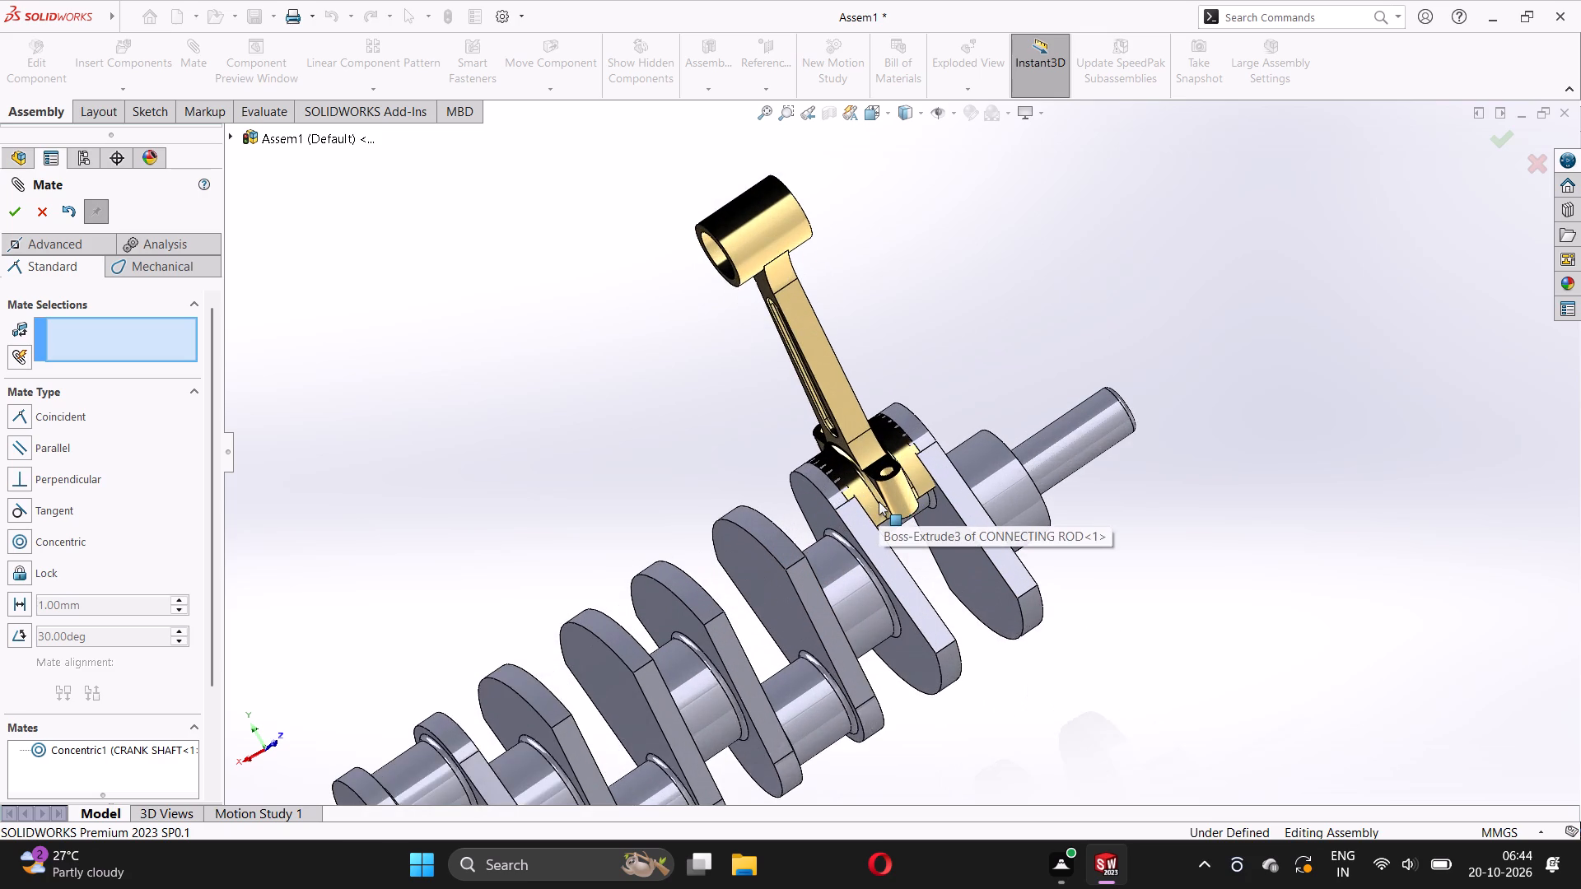
scroll(879, 501, down, 1)
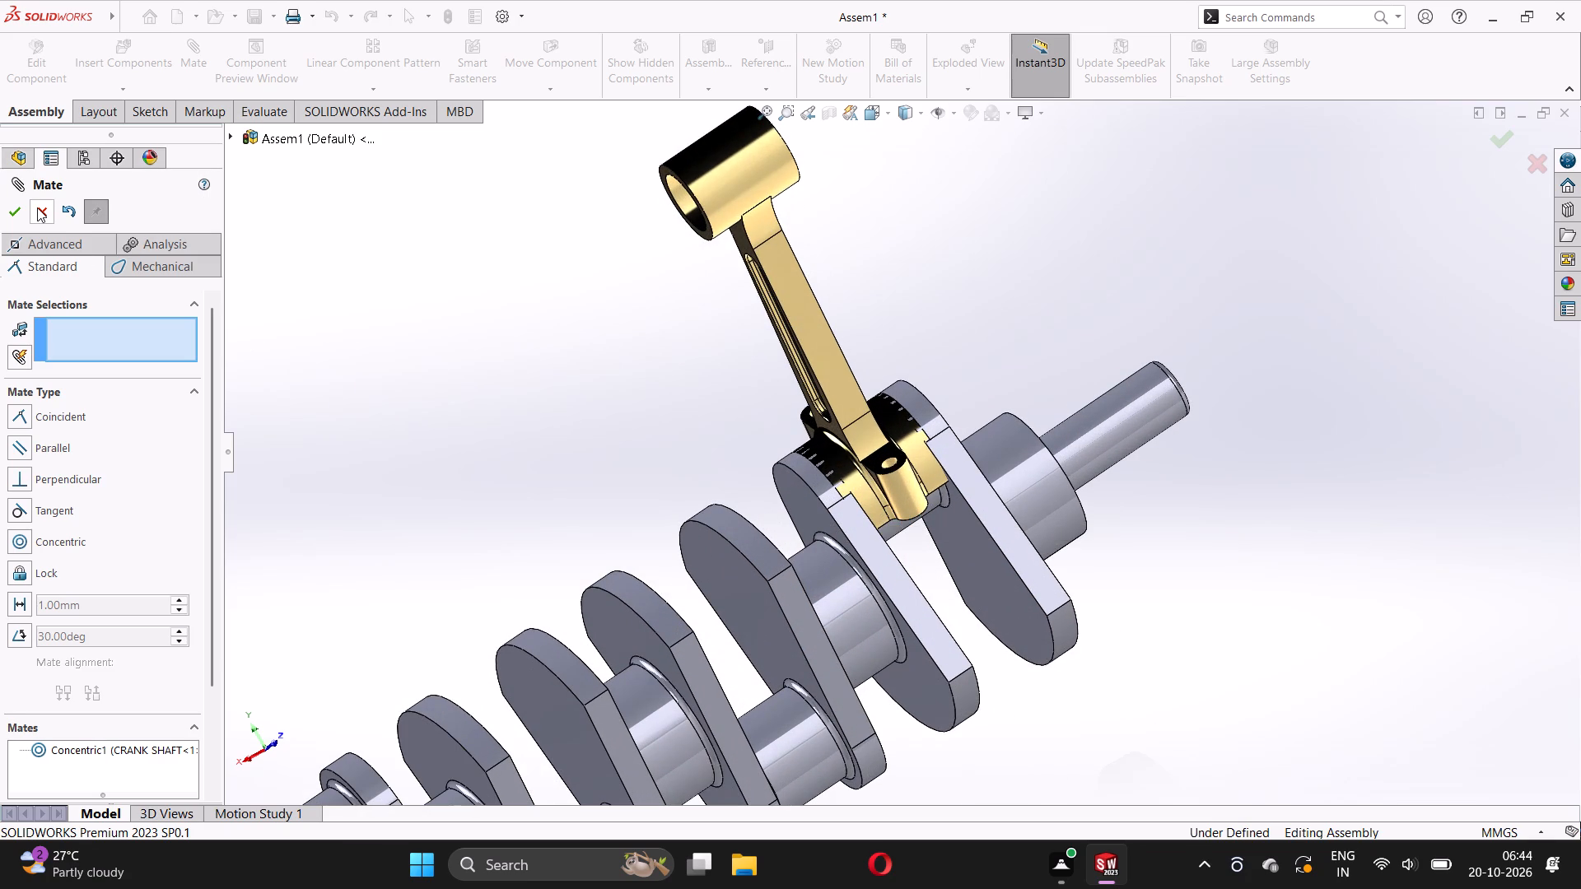
Slide the connecting rod along the crankpin axis, off the pin and past the end web toward the crank shaft's narrow end.
drag(832, 366, 823, 350)
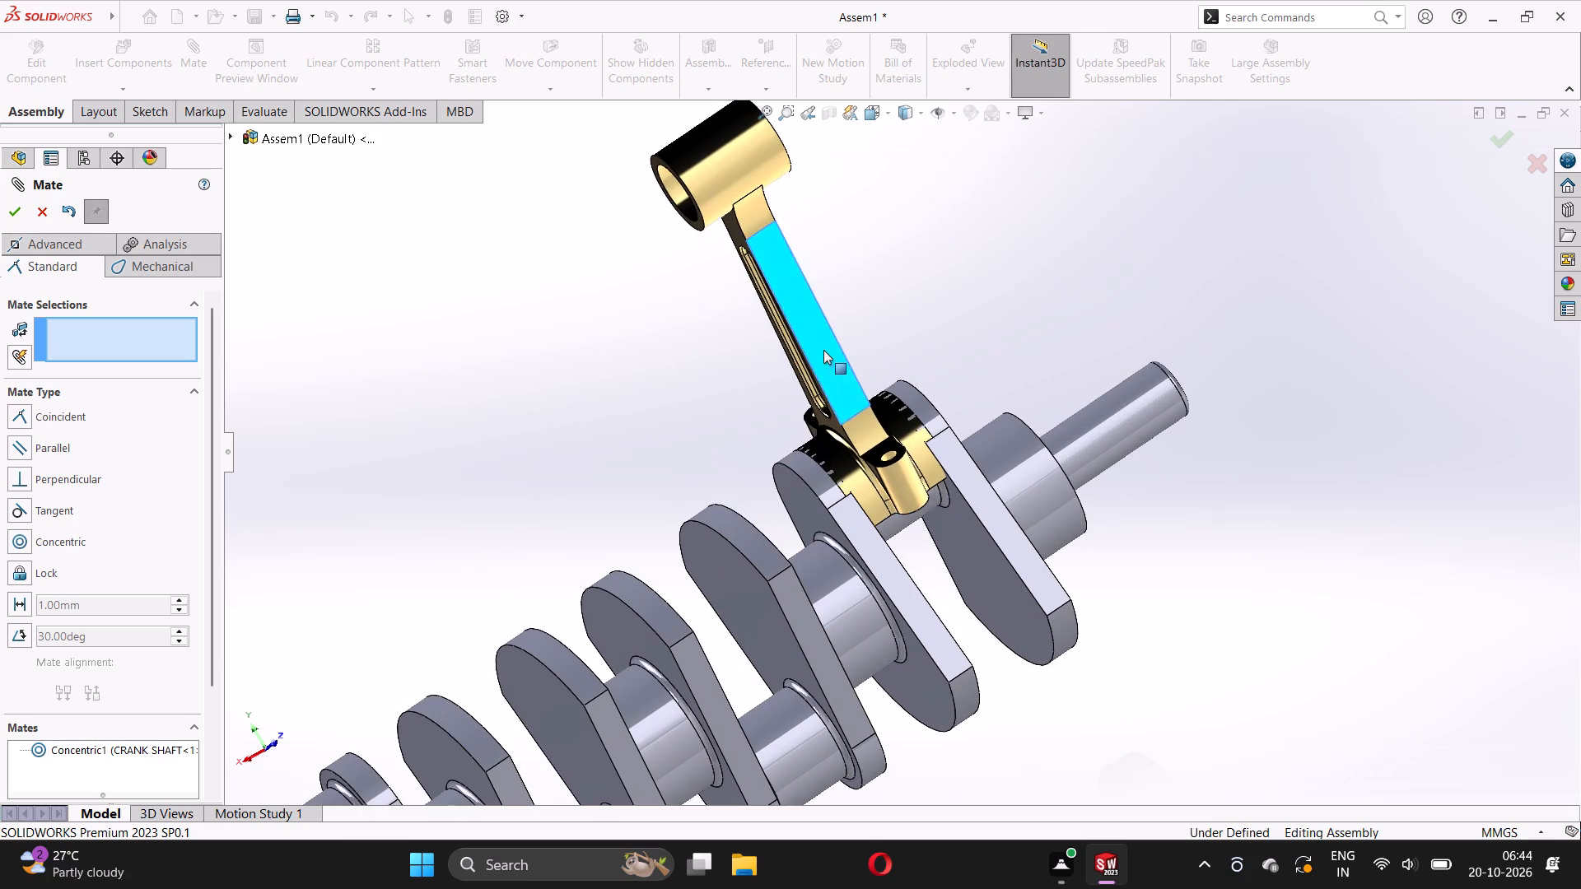
drag(823, 350, 888, 271)
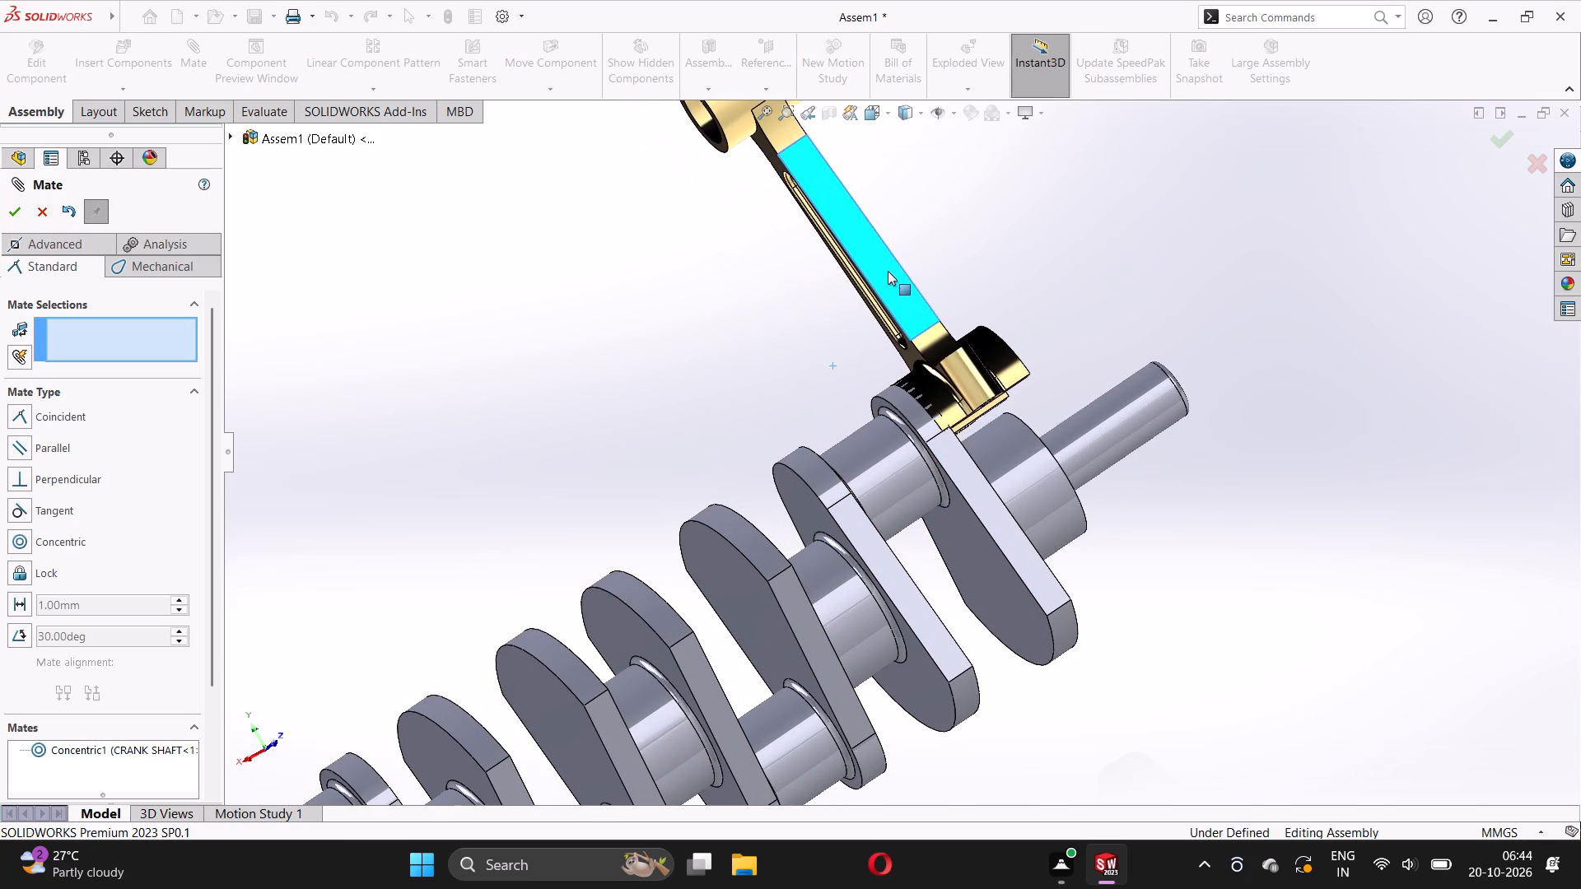
drag(888, 271, 897, 266)
Examine the connecting rod's big-end side faces and its position relative to the end web and the exposed crankpin.
scroll(868, 337, up, 3)
middle_drag(991, 425, 986, 433)
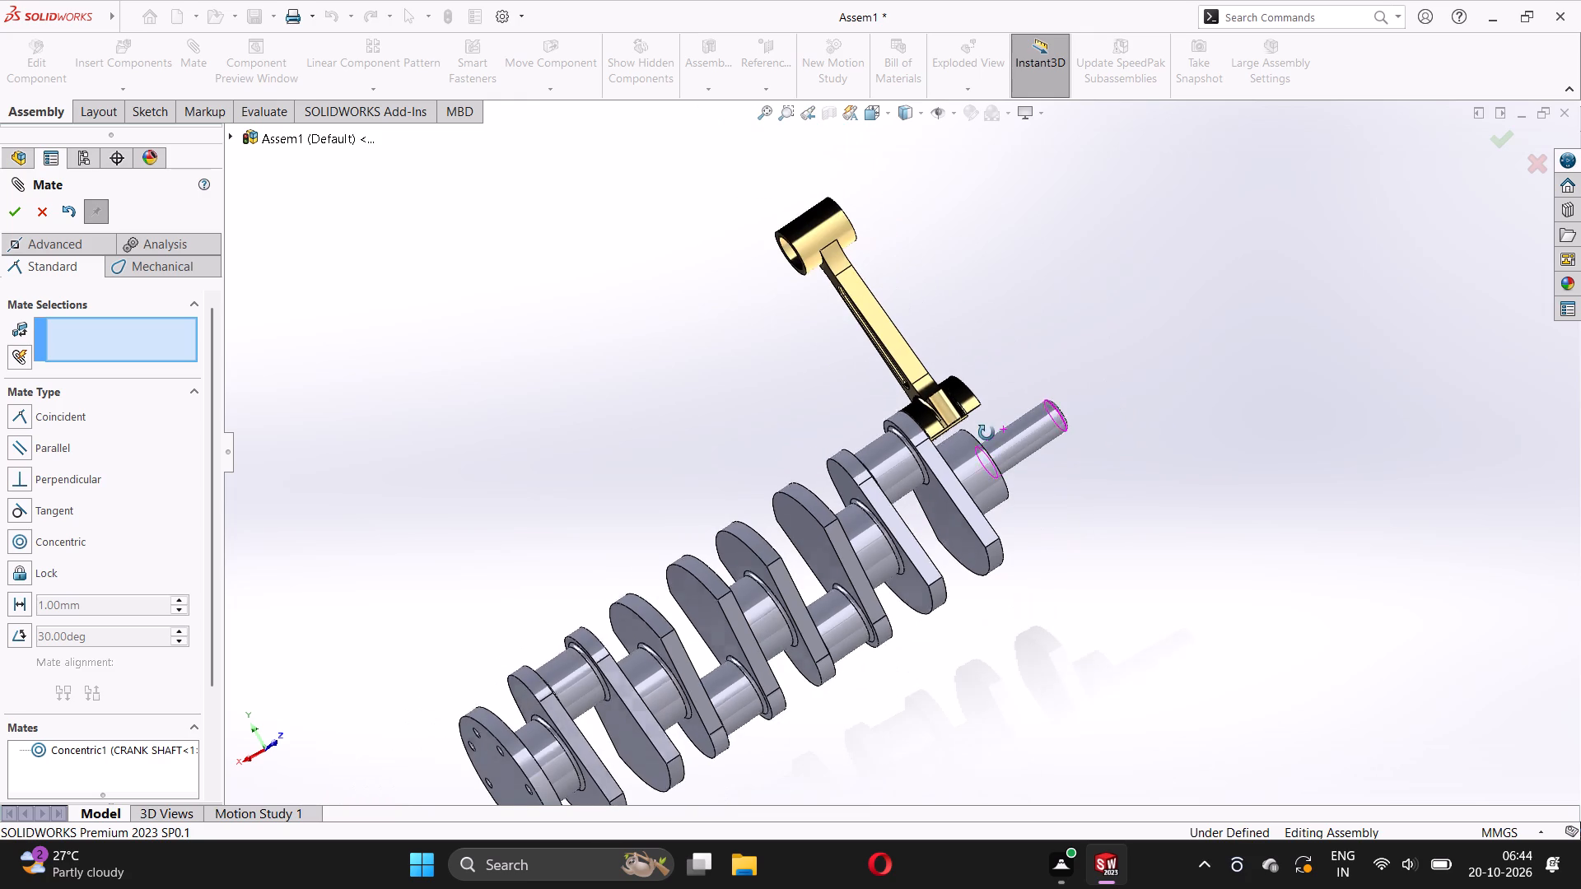
middle_drag(986, 433, 917, 555)
middle_drag(957, 376, 956, 470)
scroll(938, 435, down, 1)
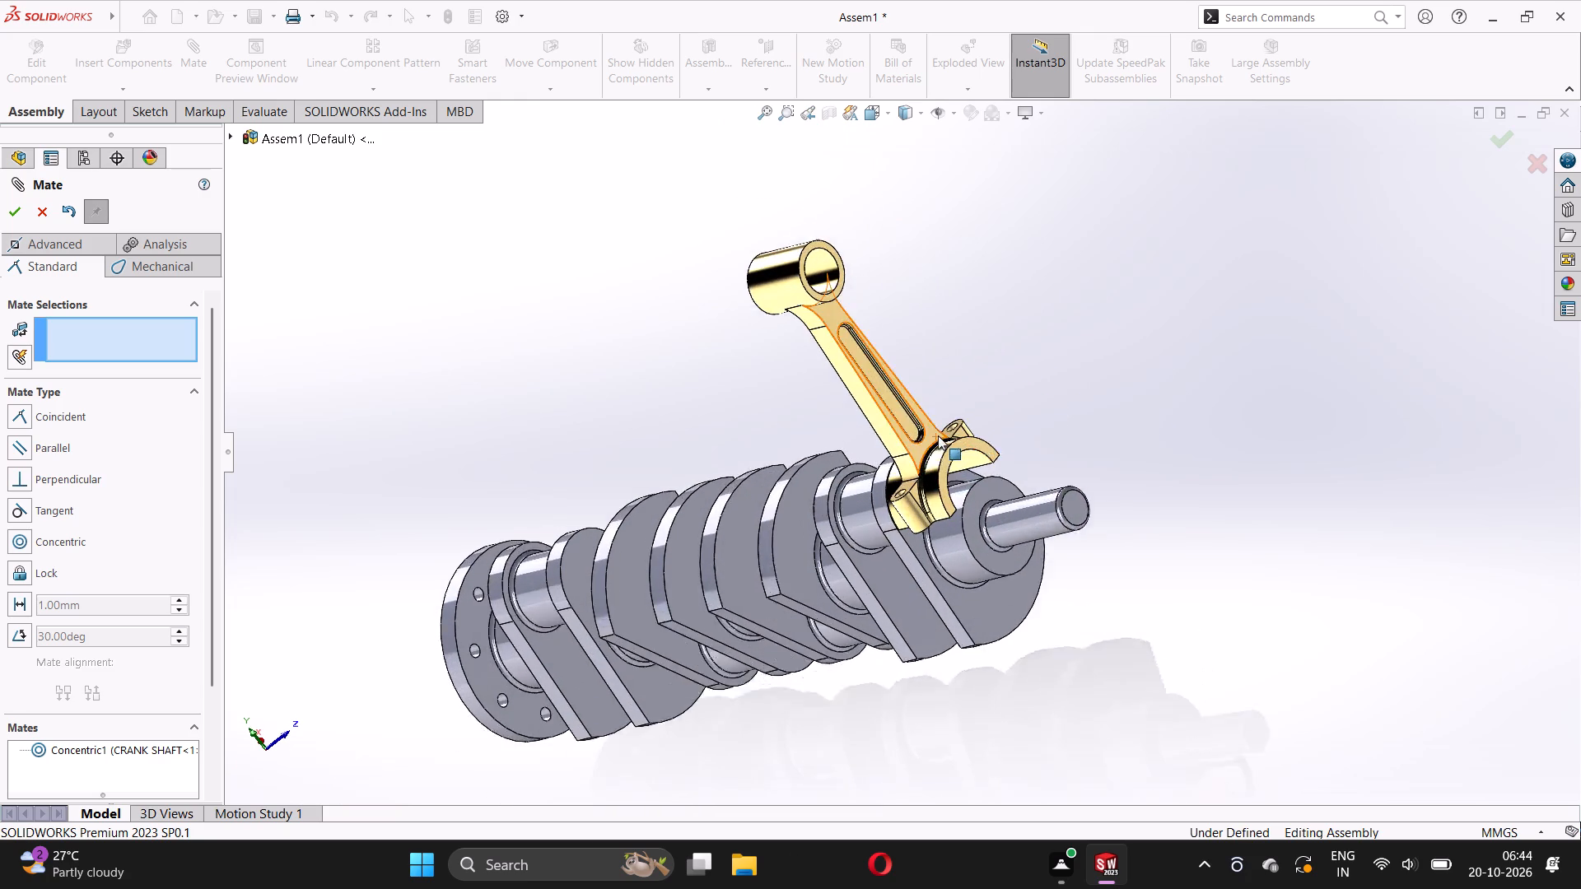
scroll(938, 435, down, 1)
middle_drag(874, 417, 944, 459)
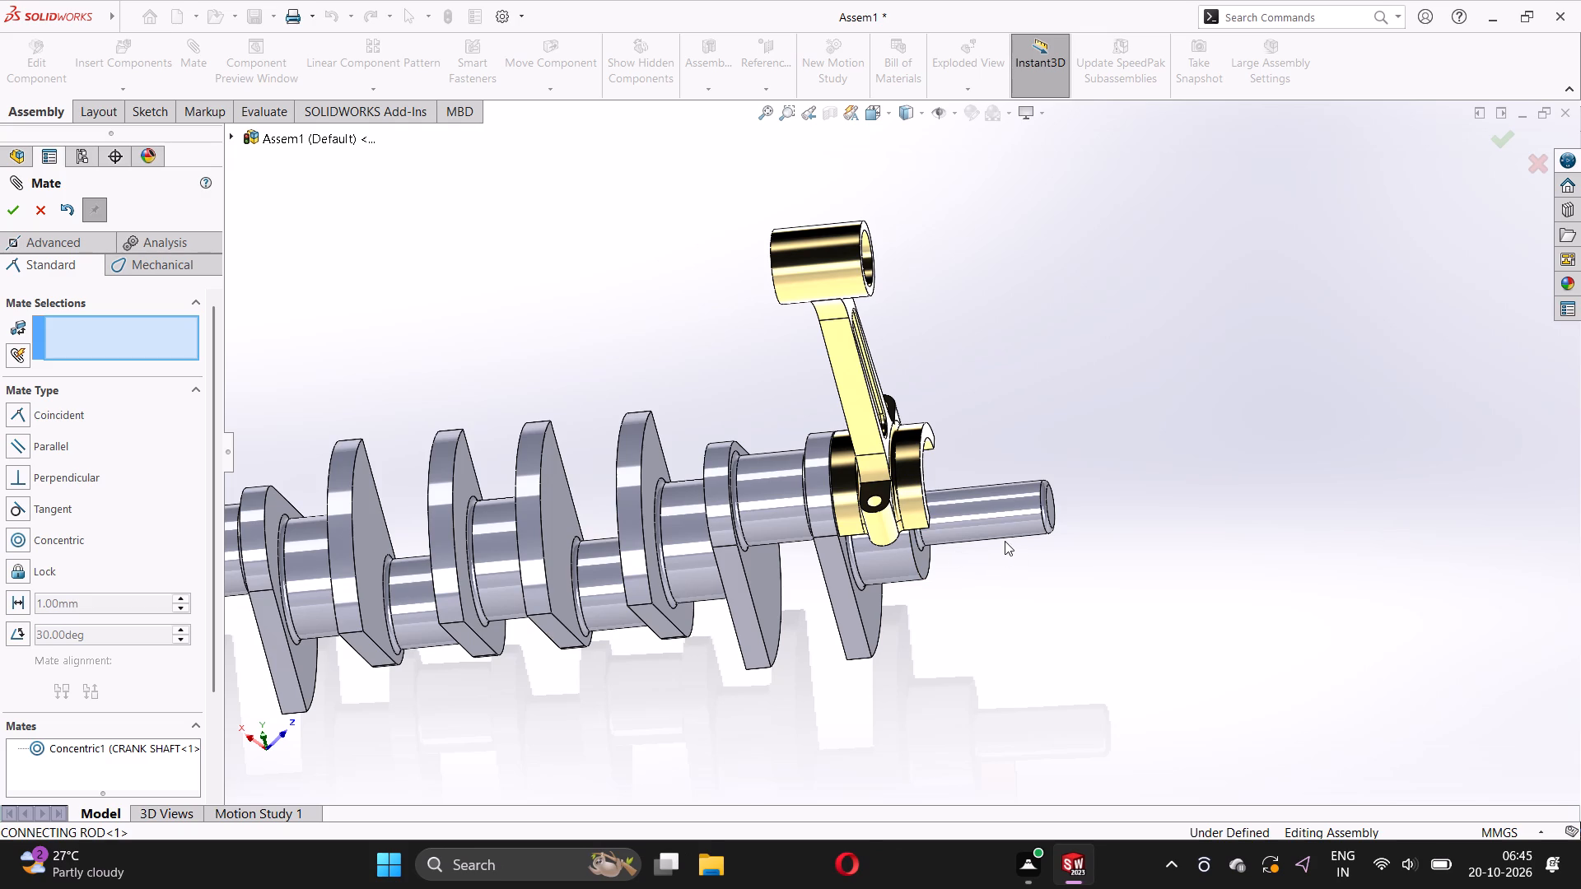
middle_drag(940, 539, 957, 482)
scroll(930, 462, up, 4)
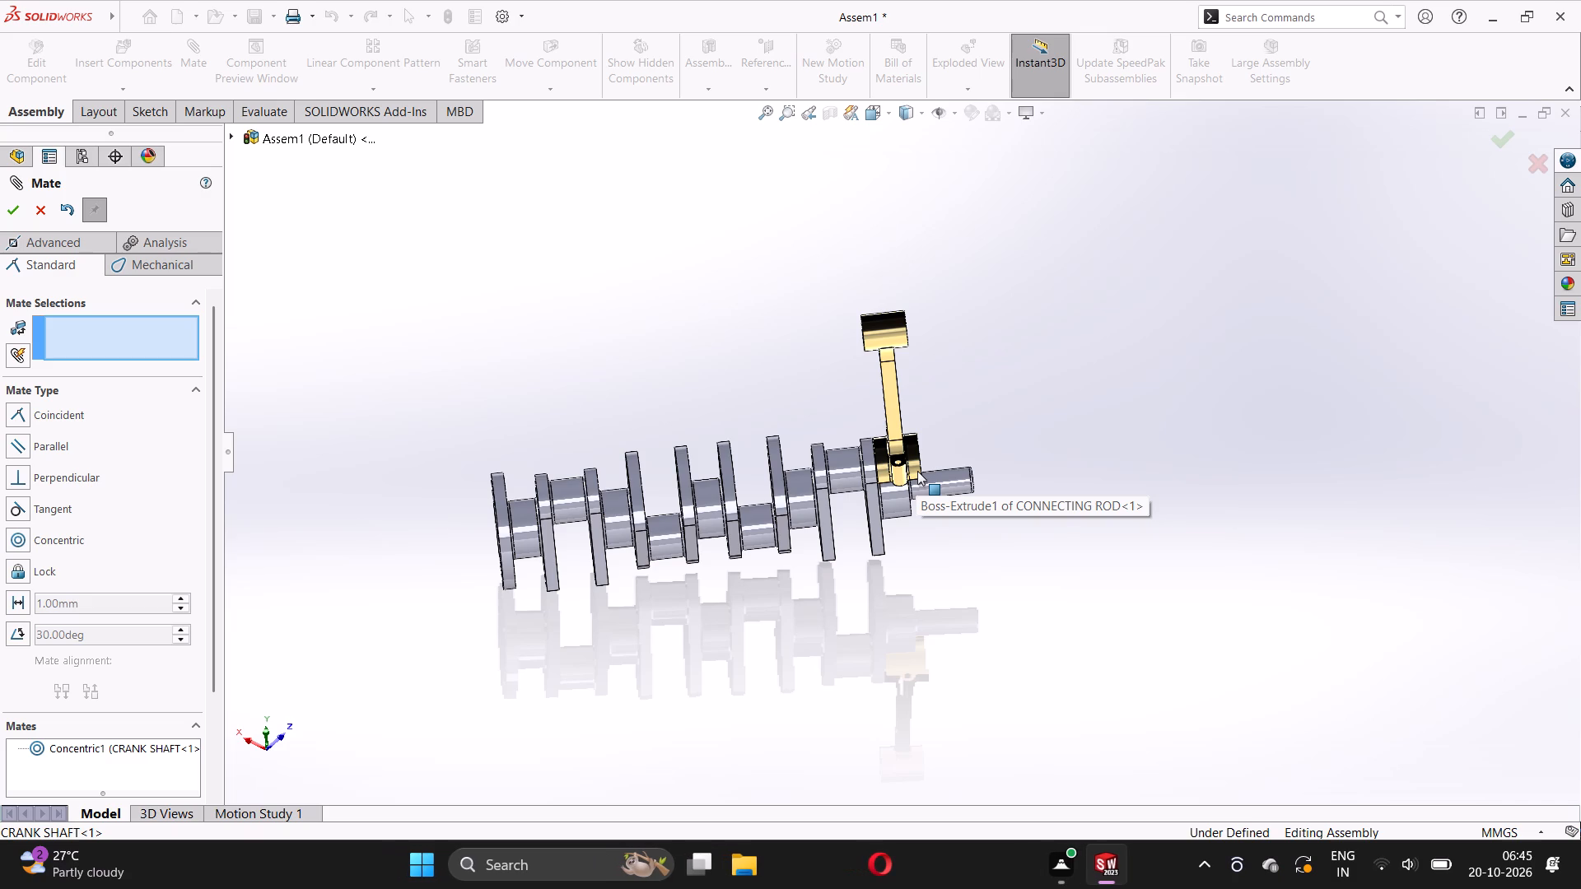
scroll(897, 361, down, 3)
middle_drag(890, 535, 907, 499)
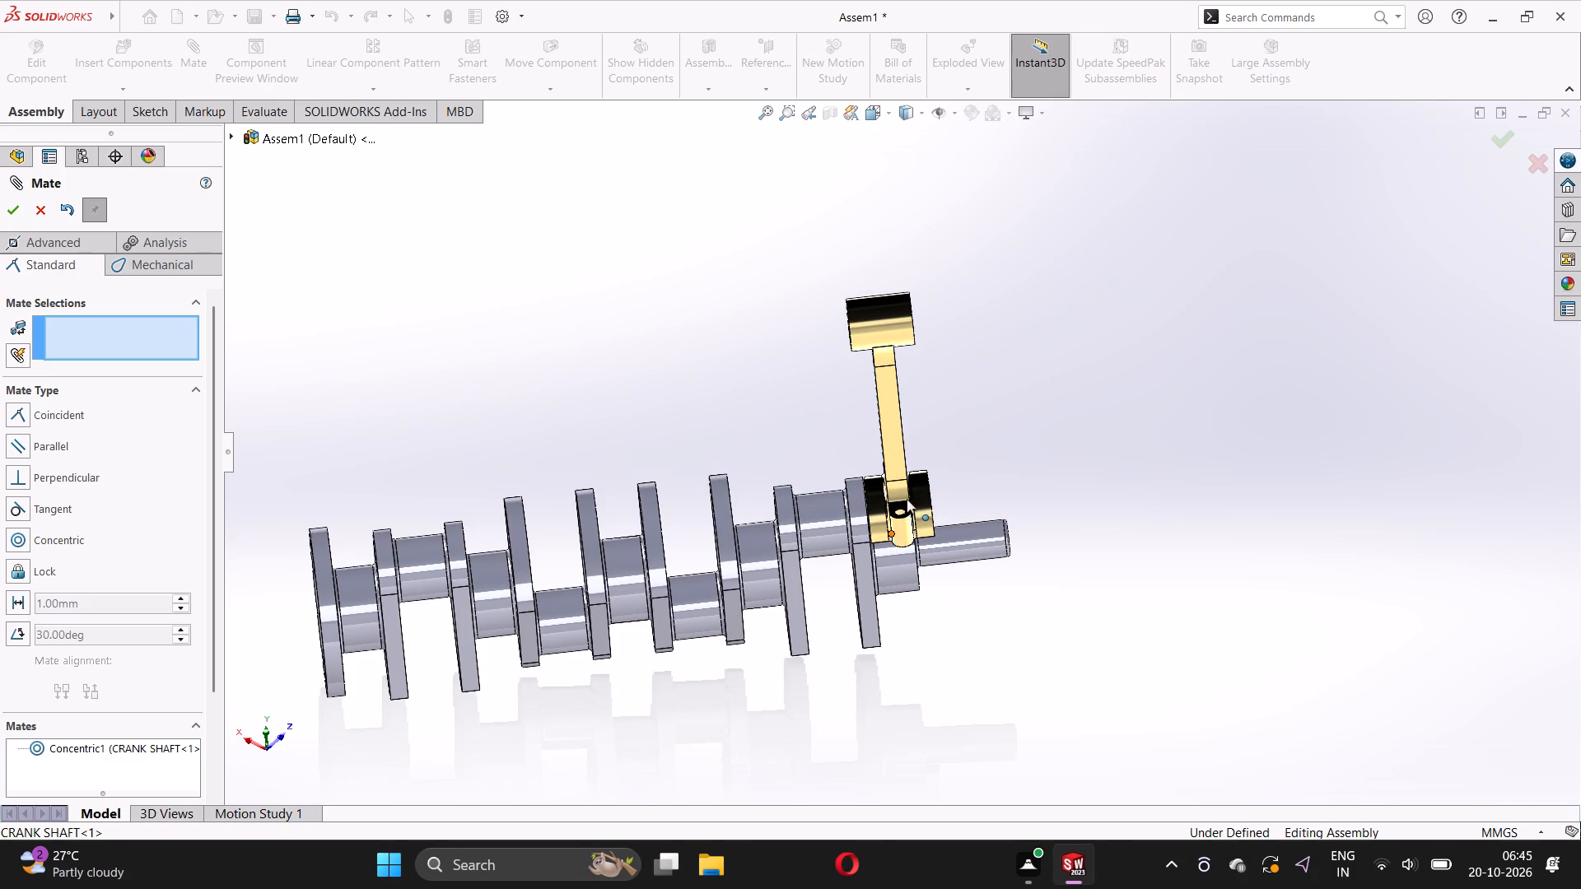
middle_drag(907, 499, 915, 464)
scroll(896, 501, down, 4)
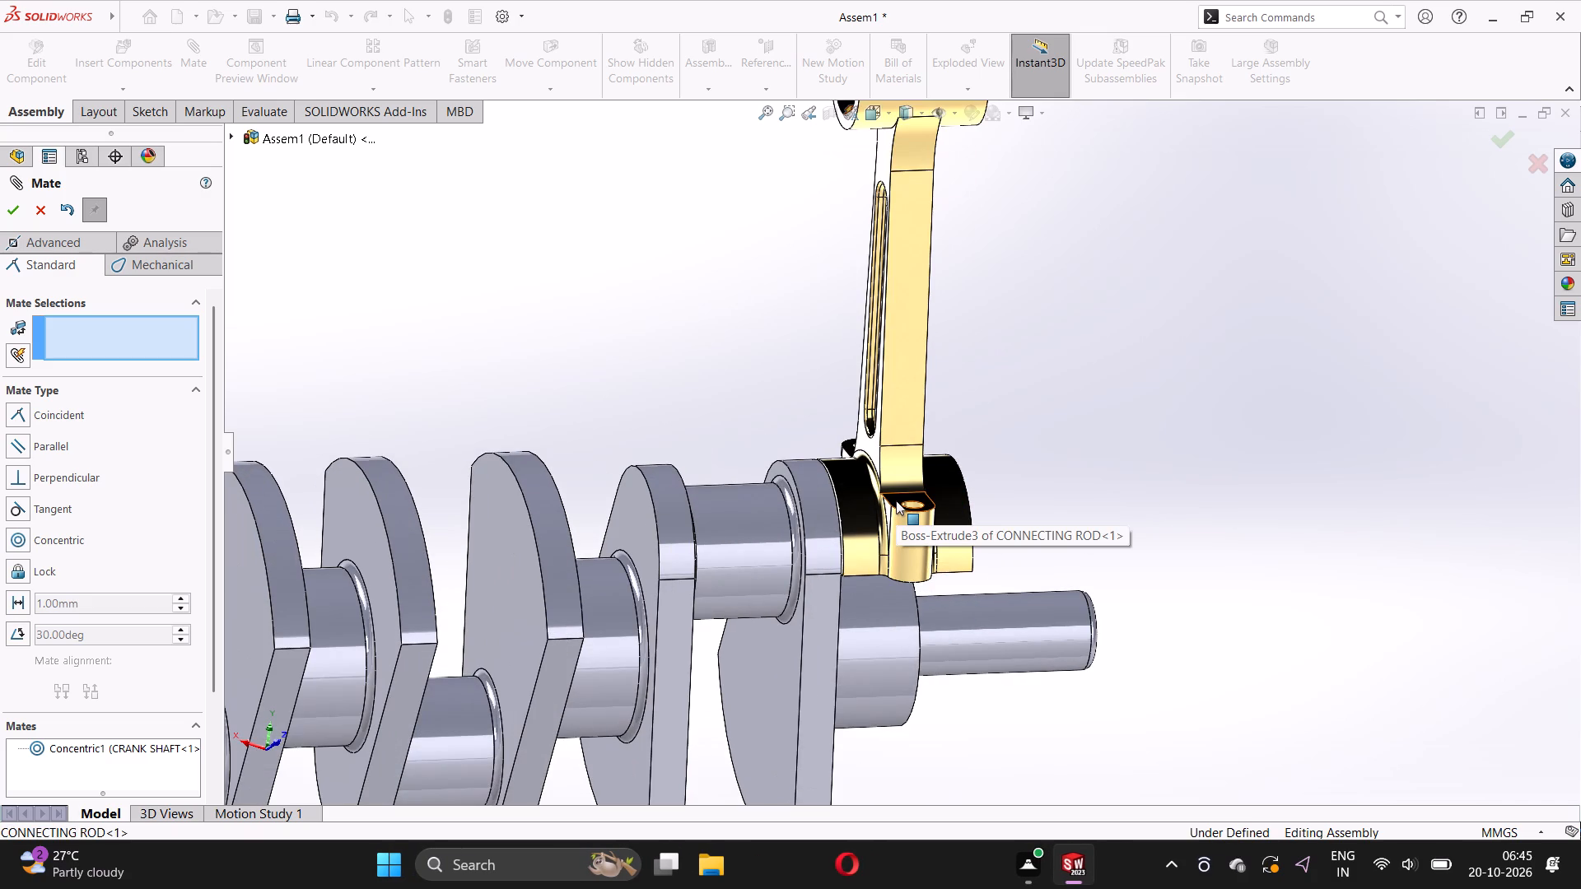
scroll(865, 510, down, 1)
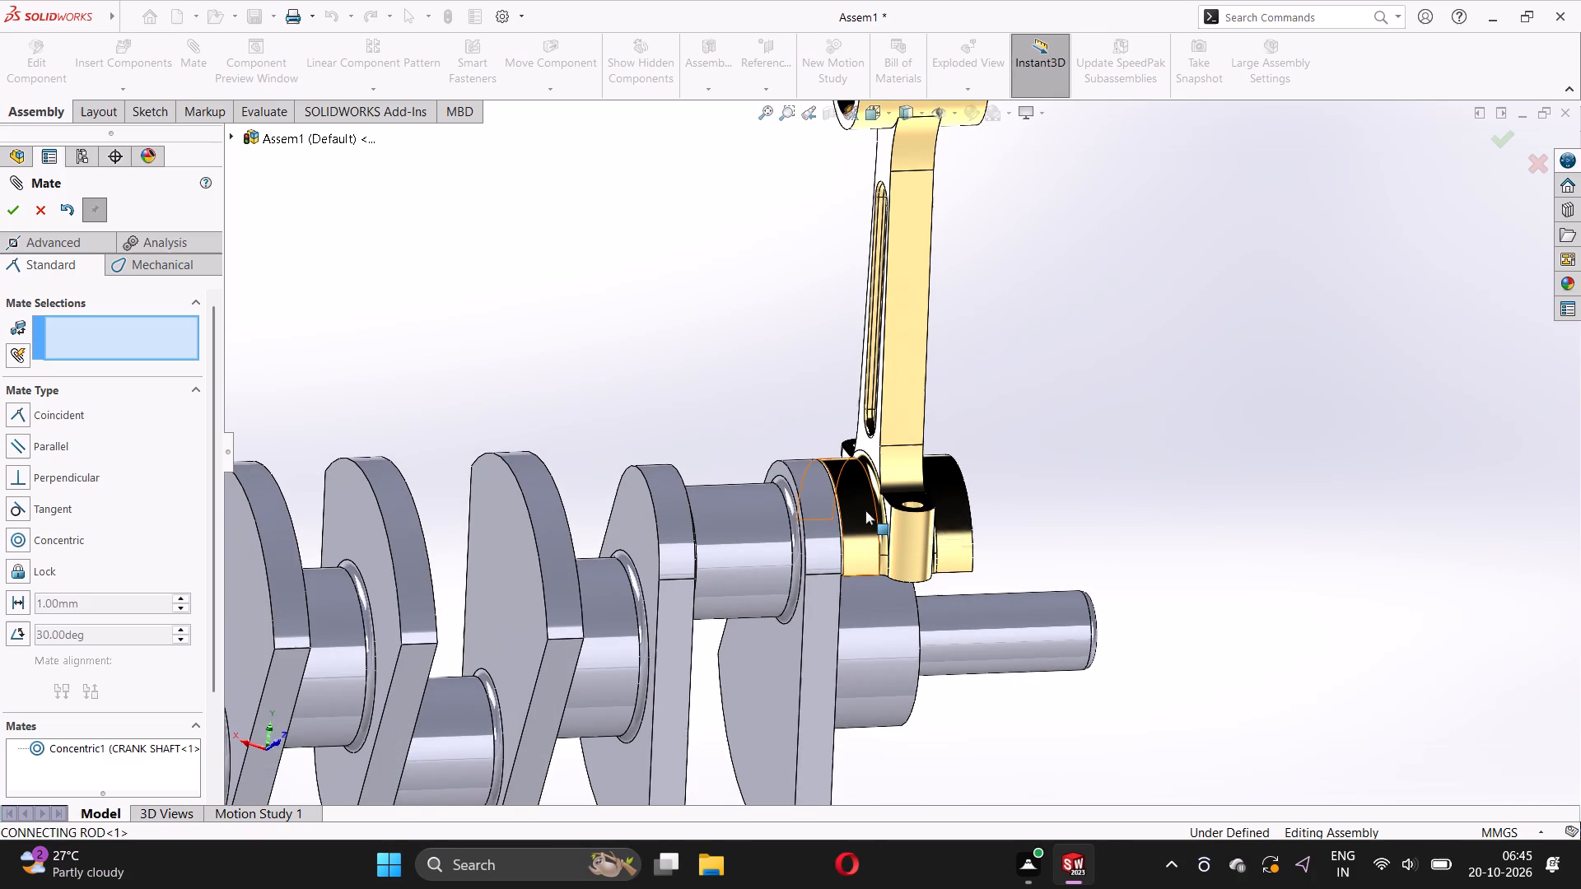
middle_drag(935, 545, 904, 523)
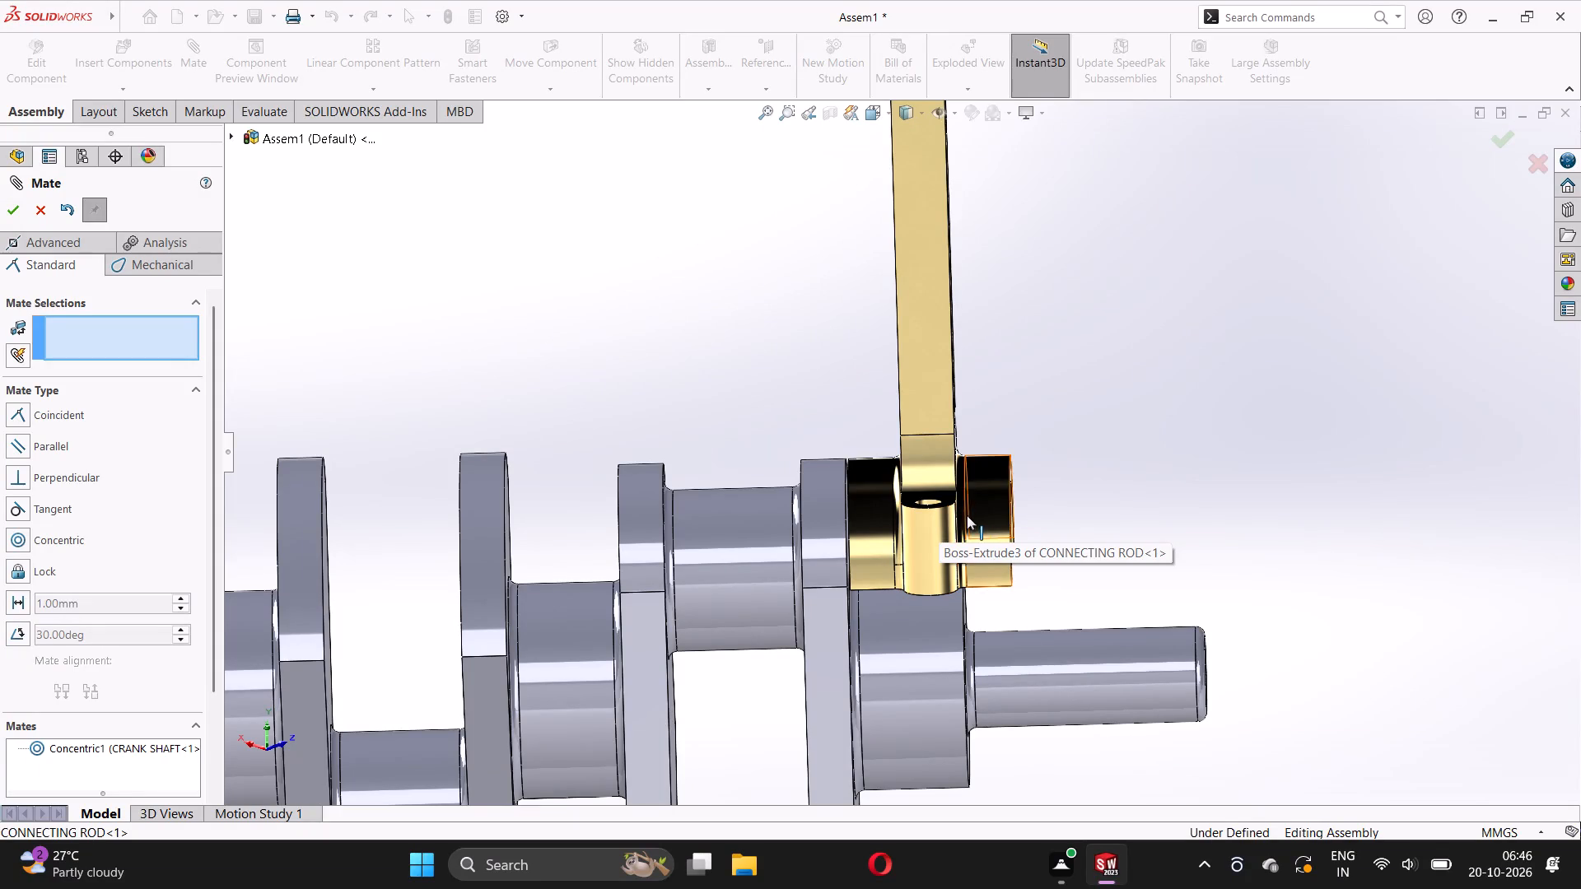
scroll(981, 470, up, 1)
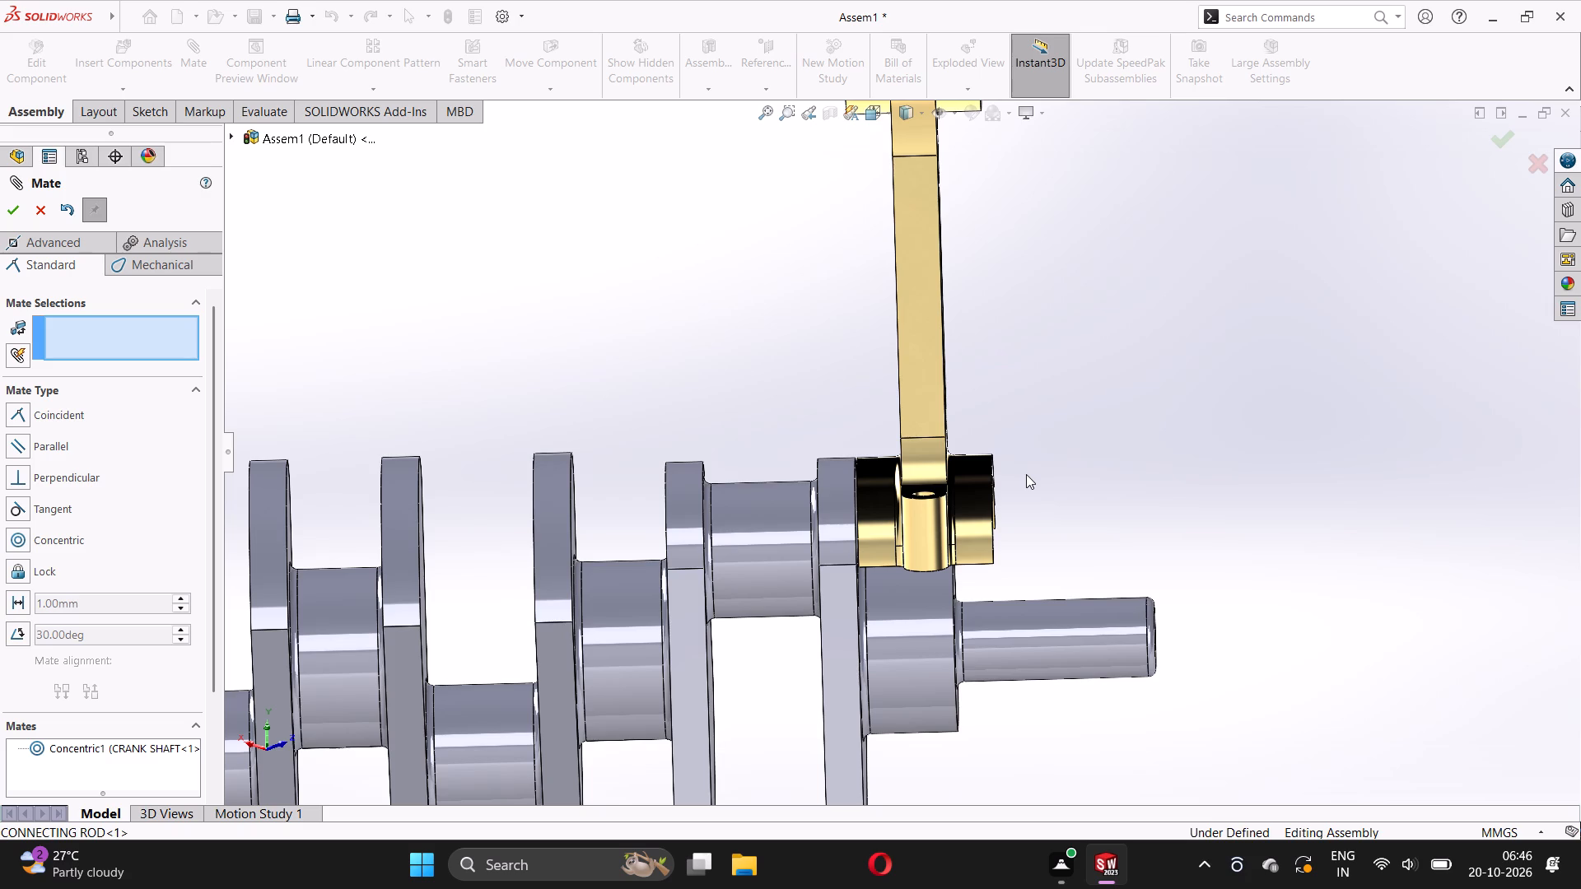
scroll(932, 451, up, 5)
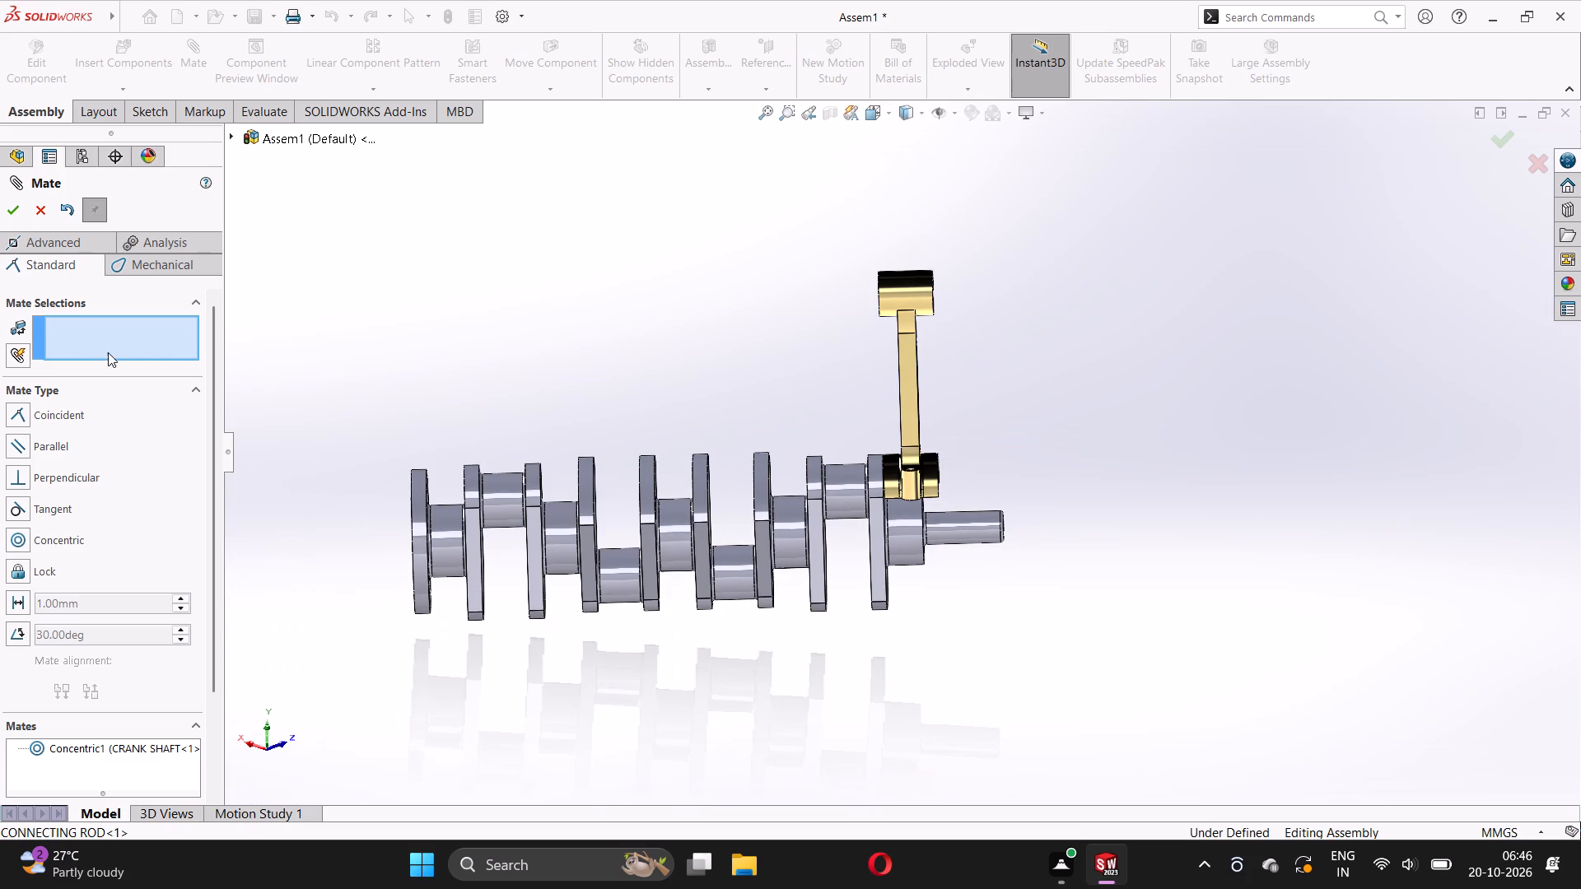
Delete the connecting rod from the assembly together with its concentric mate.
click(48, 209)
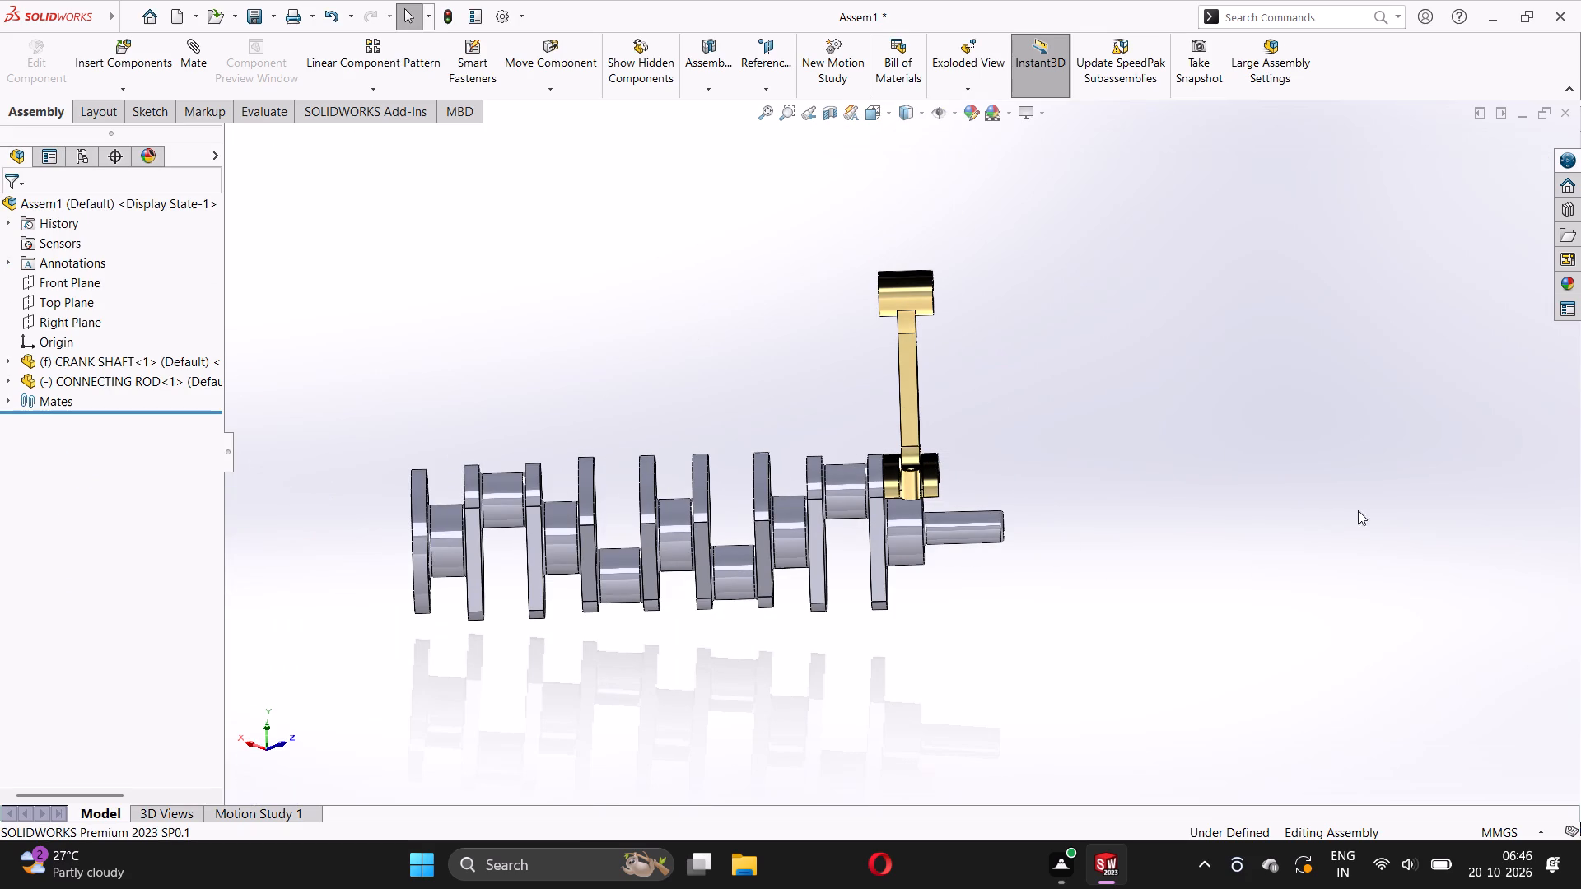
right_click(910, 364)
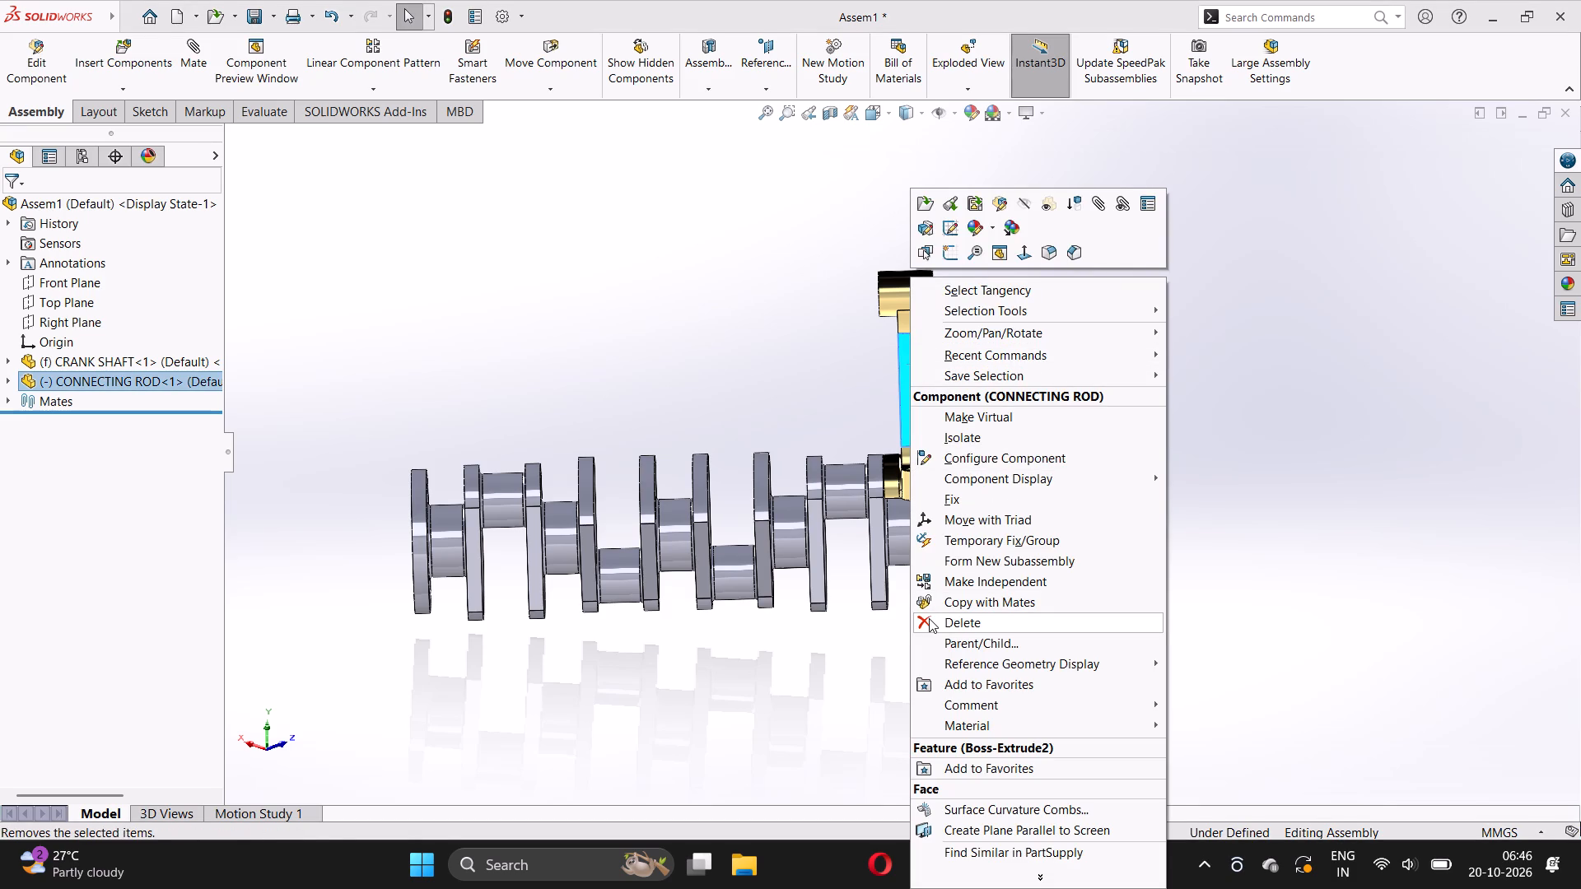
click(929, 618)
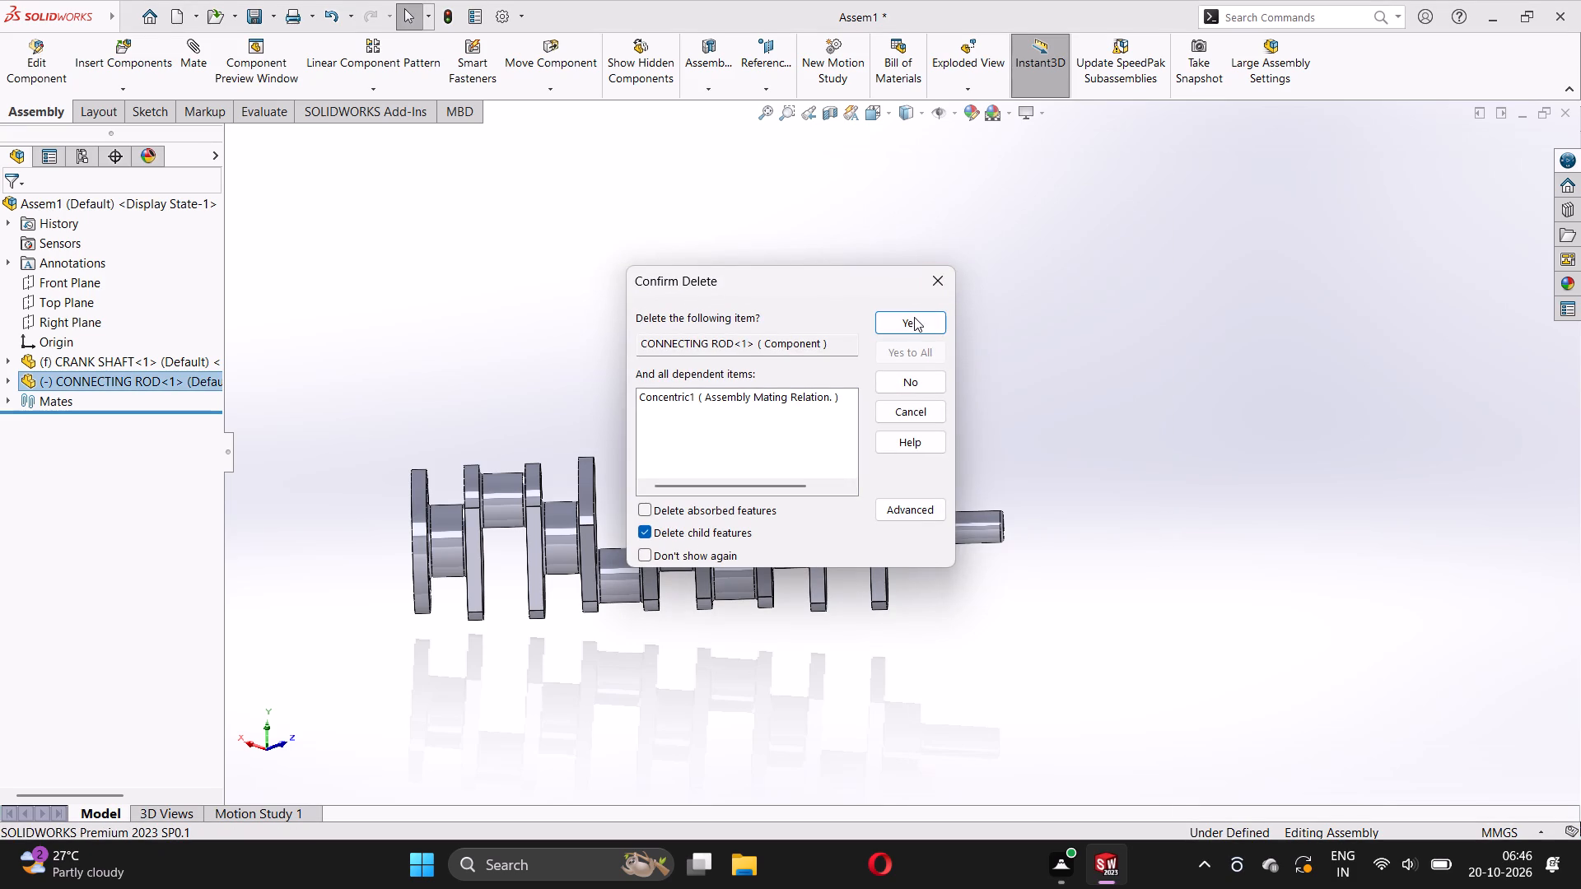
click(914, 317)
Examine the crank shaft's webs, crankpins and overall orientation from several angles.
scroll(655, 500, up, 2)
middle_drag(628, 580, 667, 490)
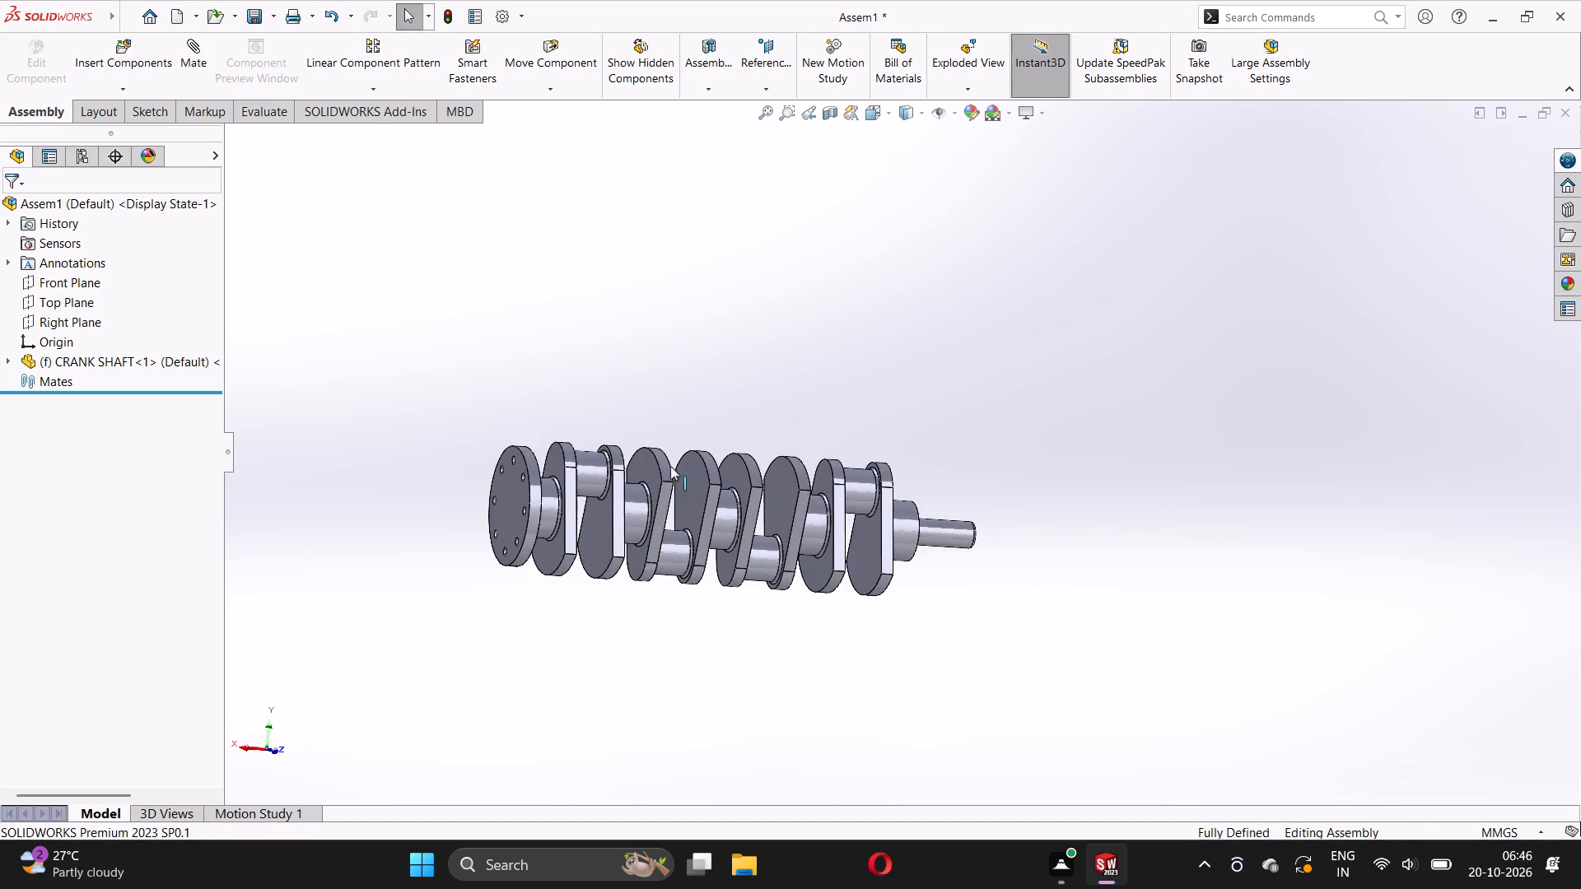
scroll(665, 468, down, 3)
middle_drag(902, 573, 846, 570)
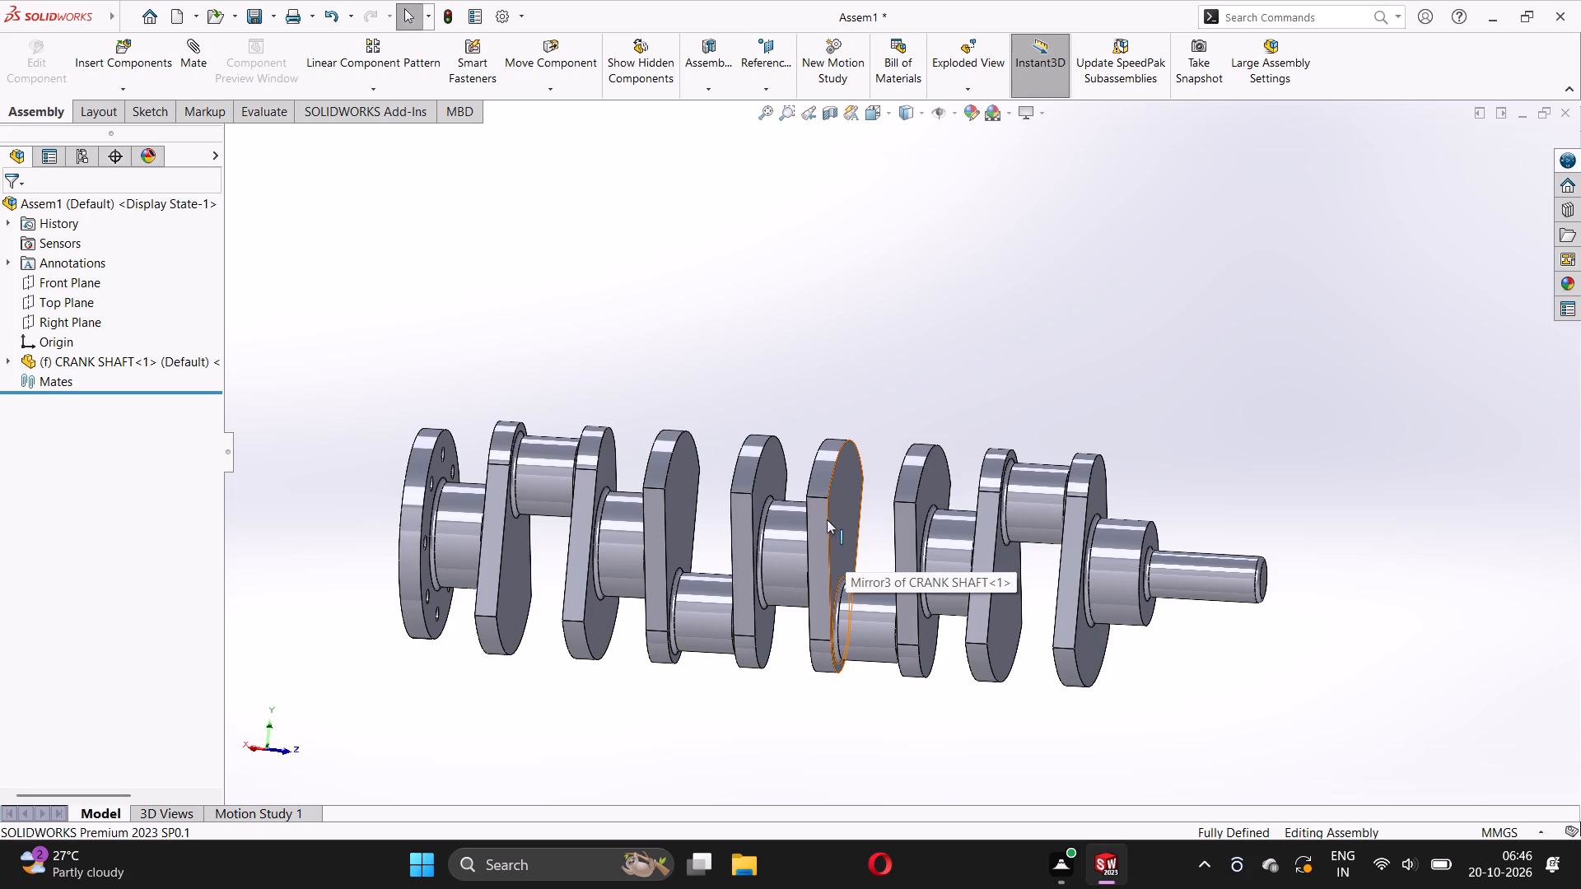
scroll(644, 519, up, 1)
middle_drag(669, 519, 685, 523)
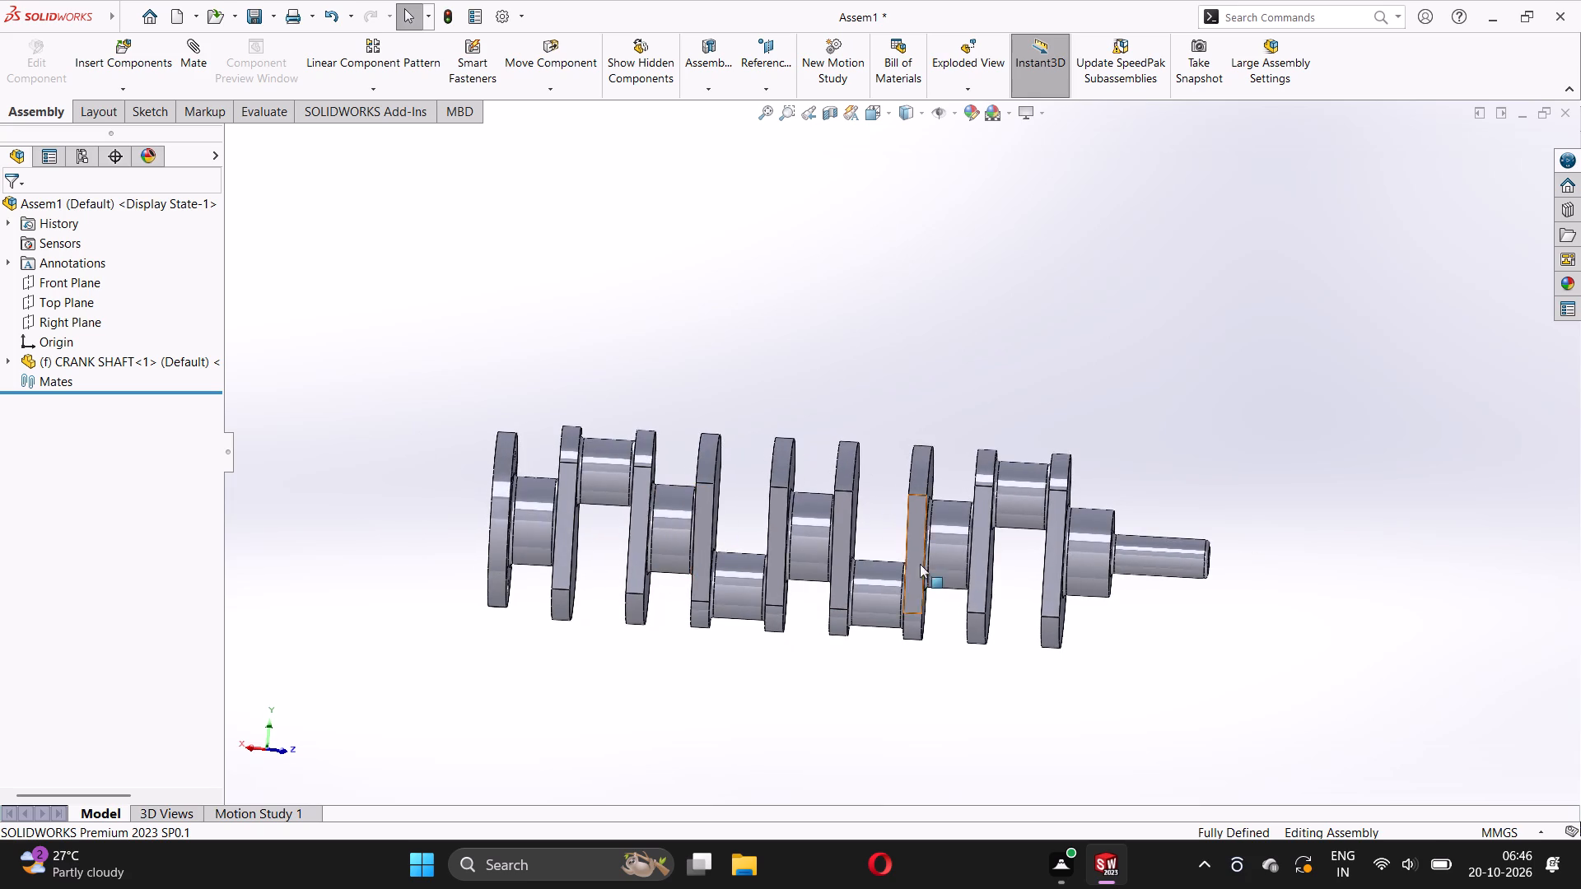
middle_drag(920, 564, 599, 558)
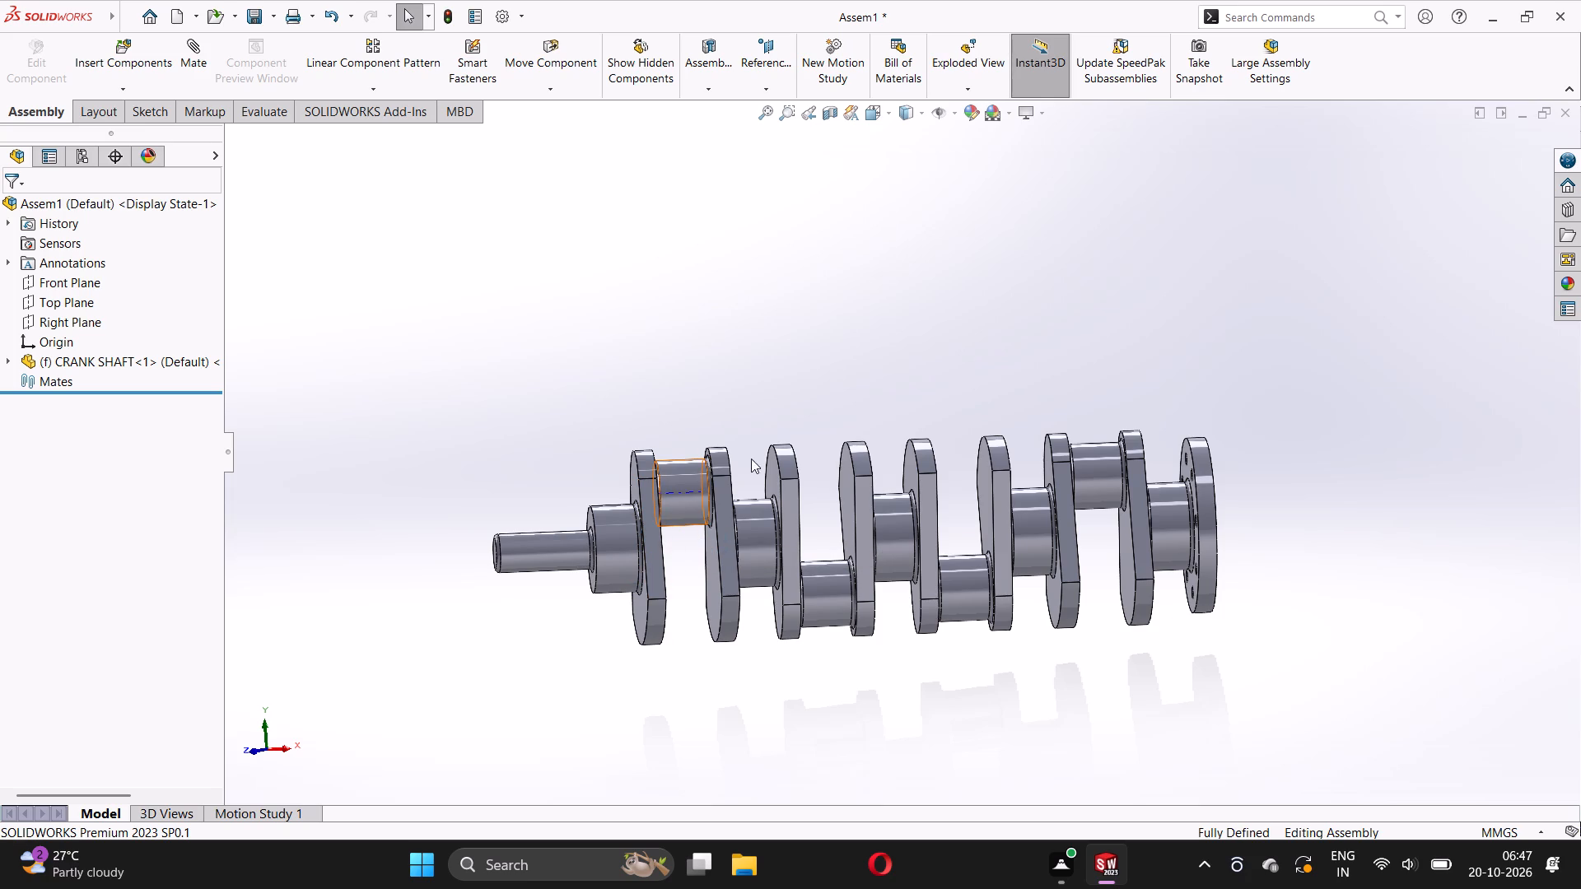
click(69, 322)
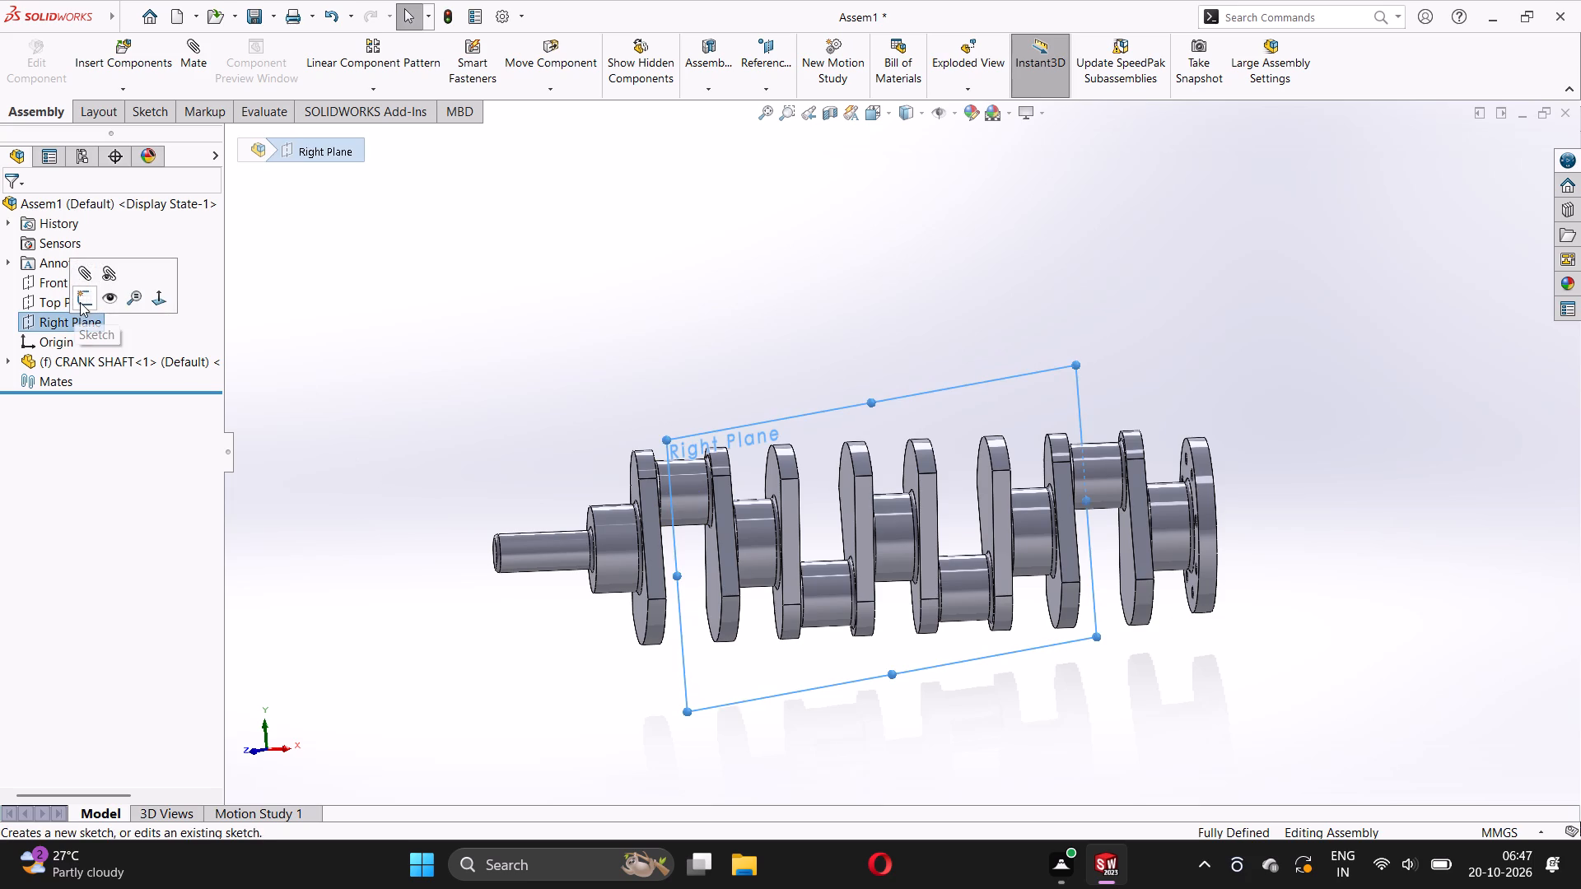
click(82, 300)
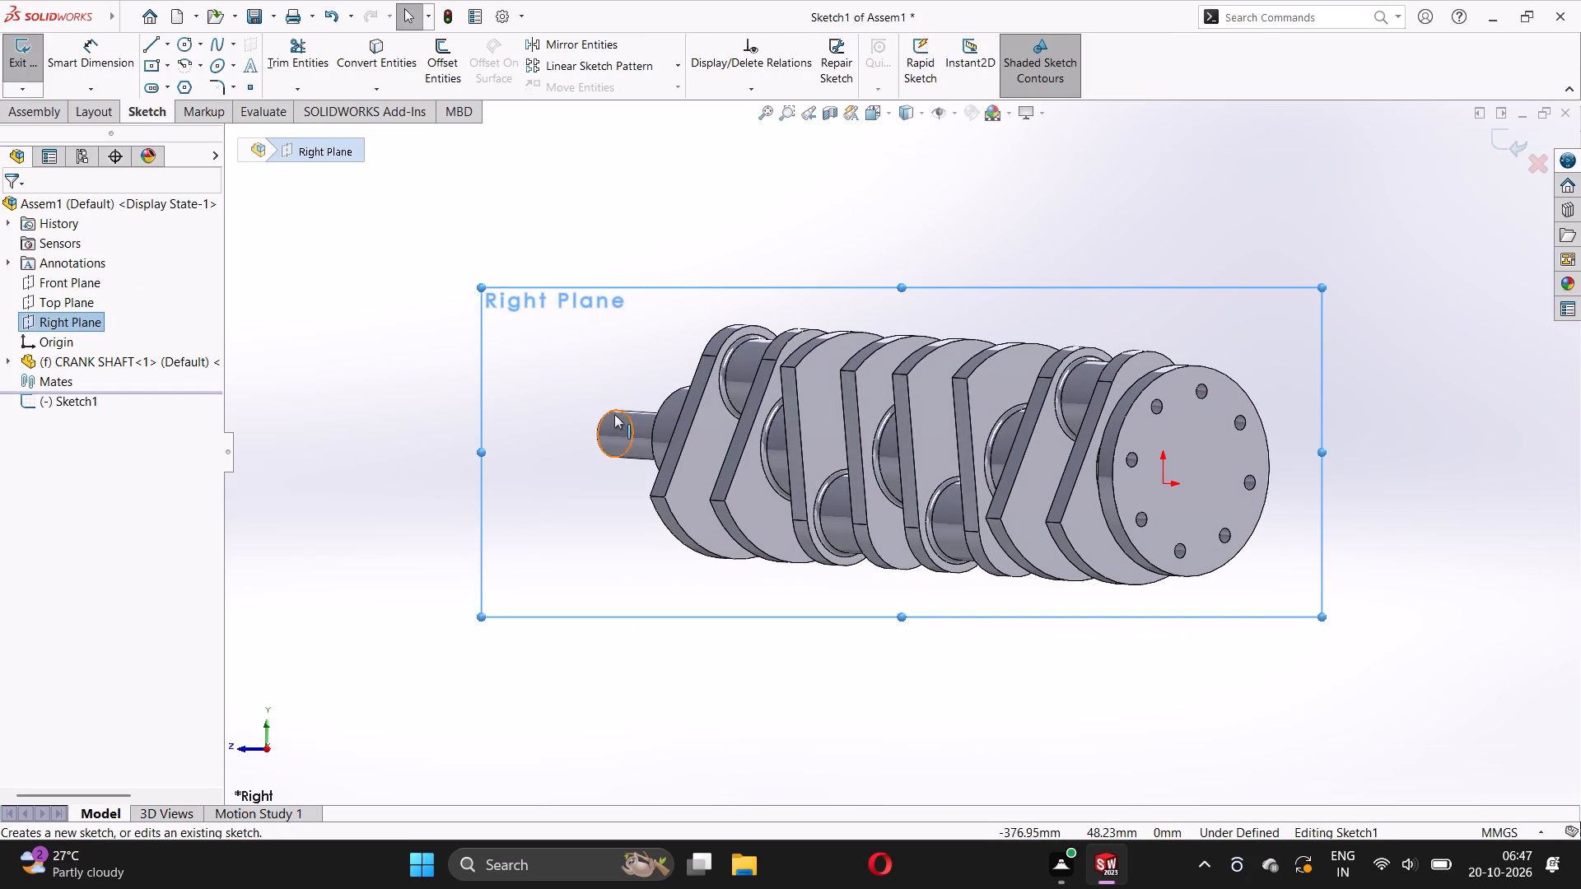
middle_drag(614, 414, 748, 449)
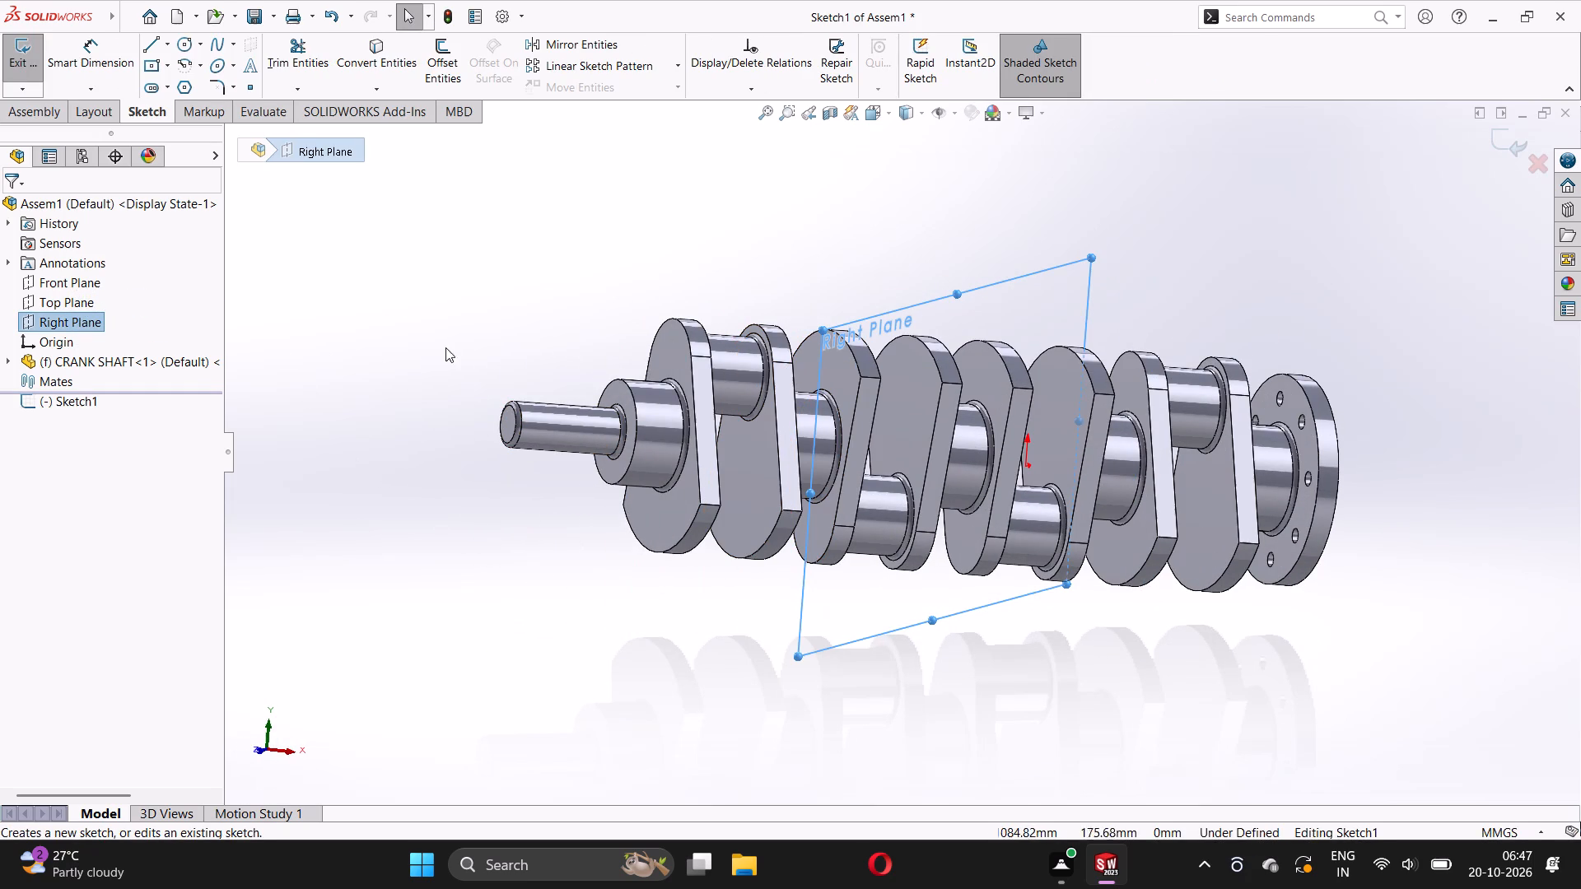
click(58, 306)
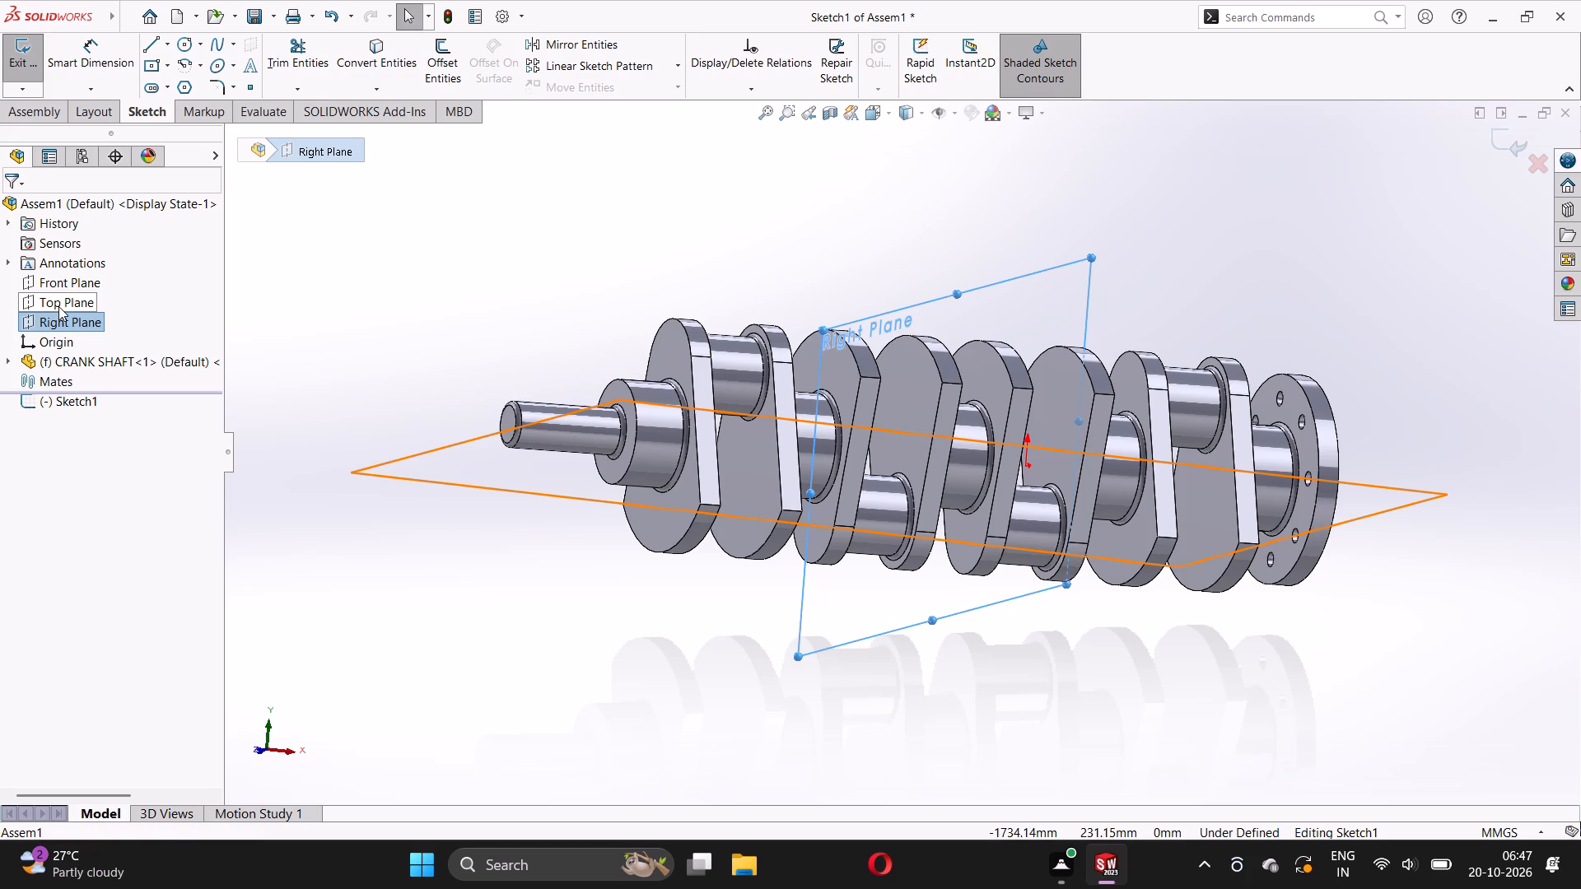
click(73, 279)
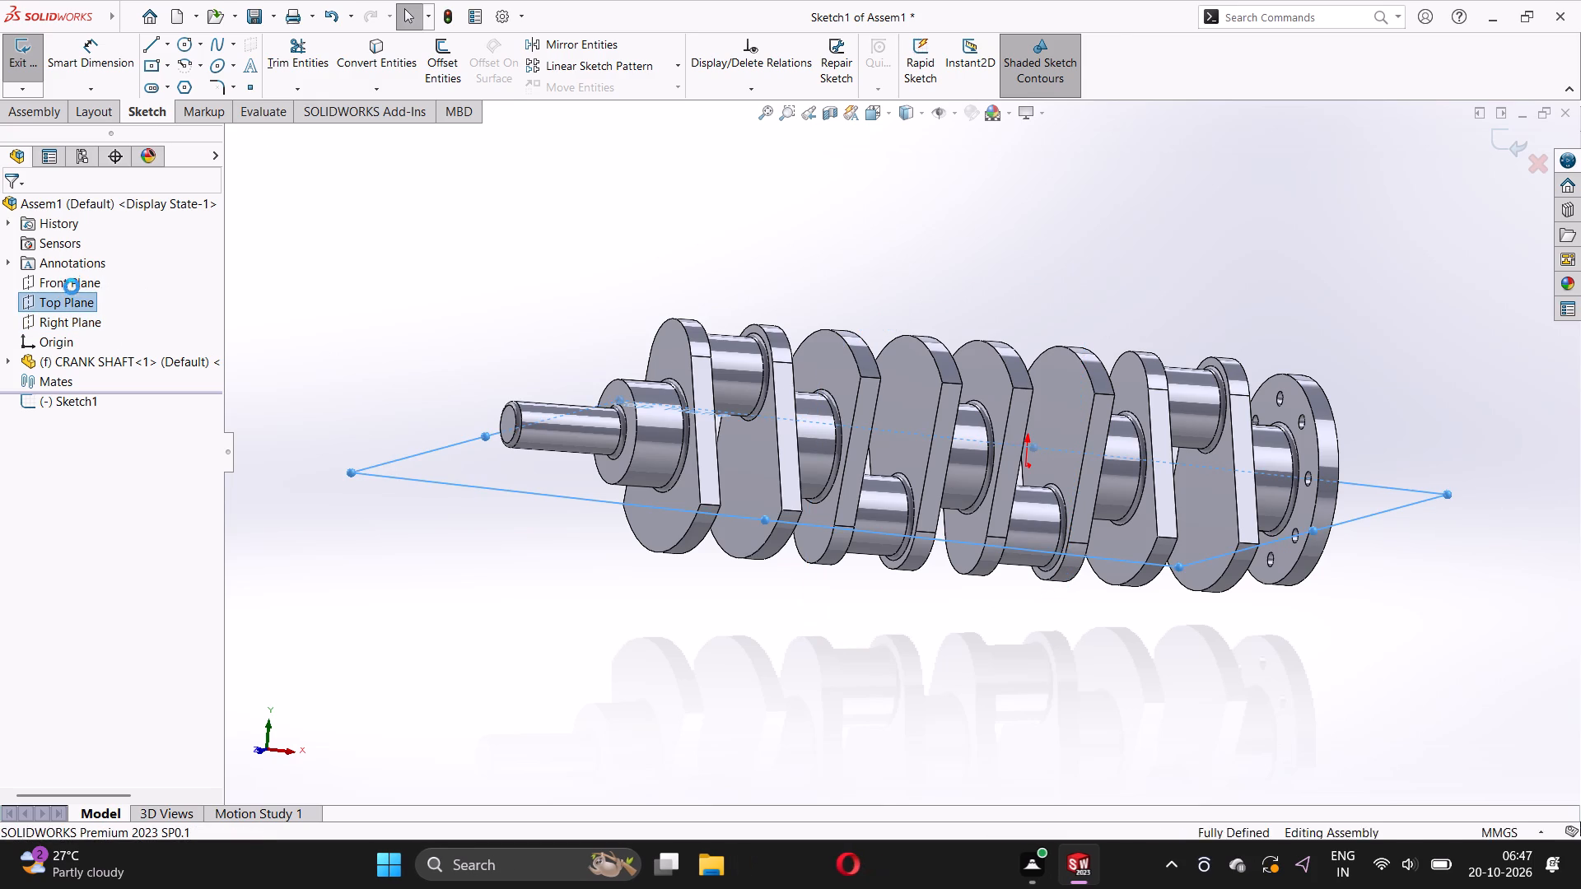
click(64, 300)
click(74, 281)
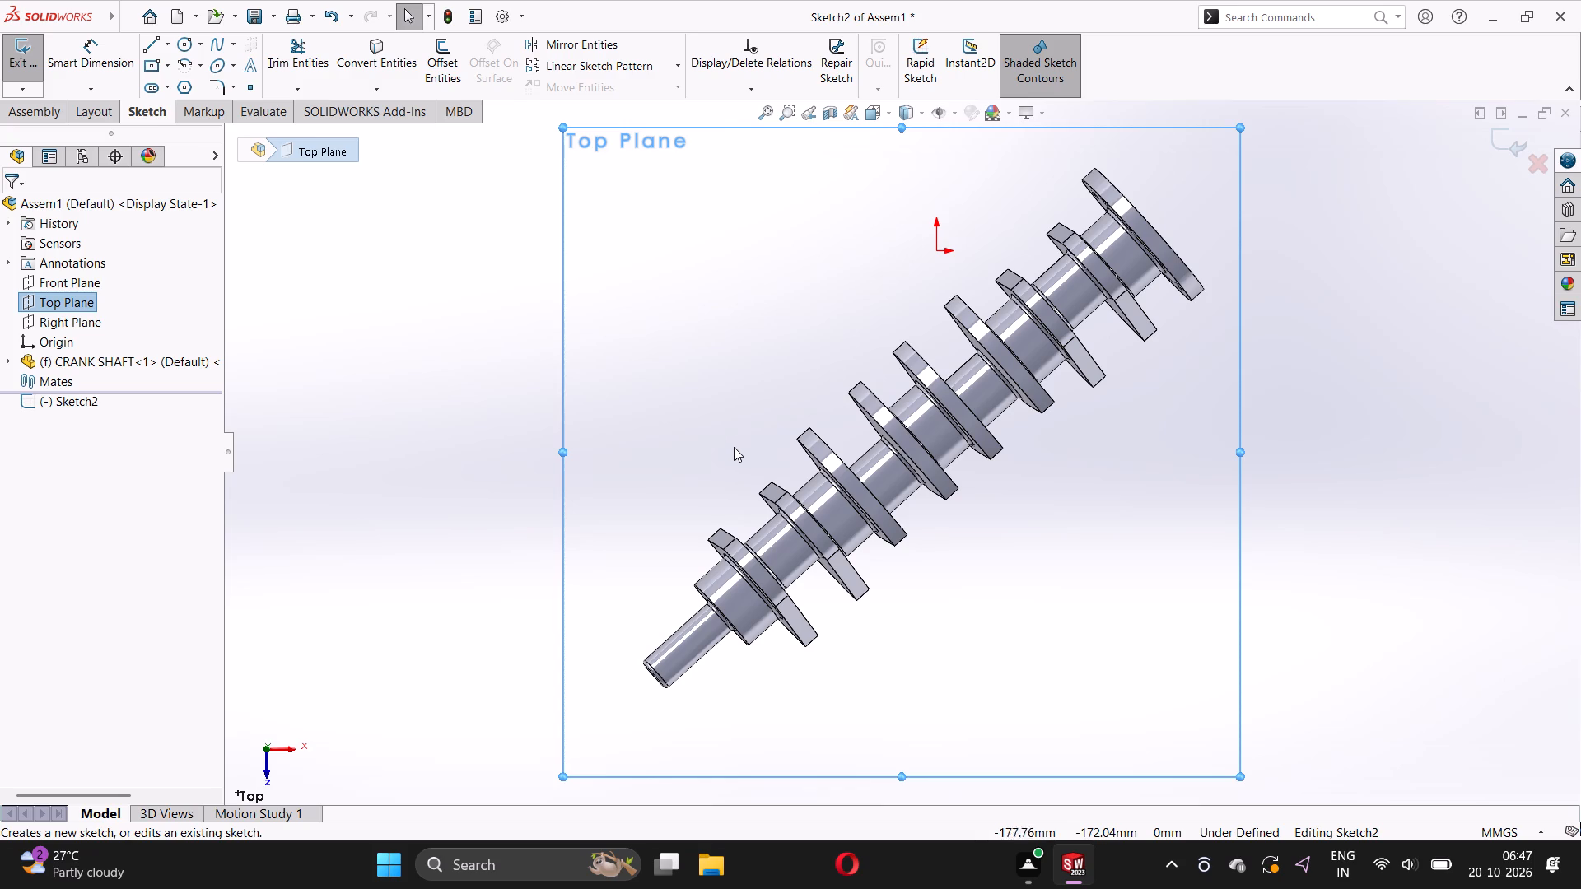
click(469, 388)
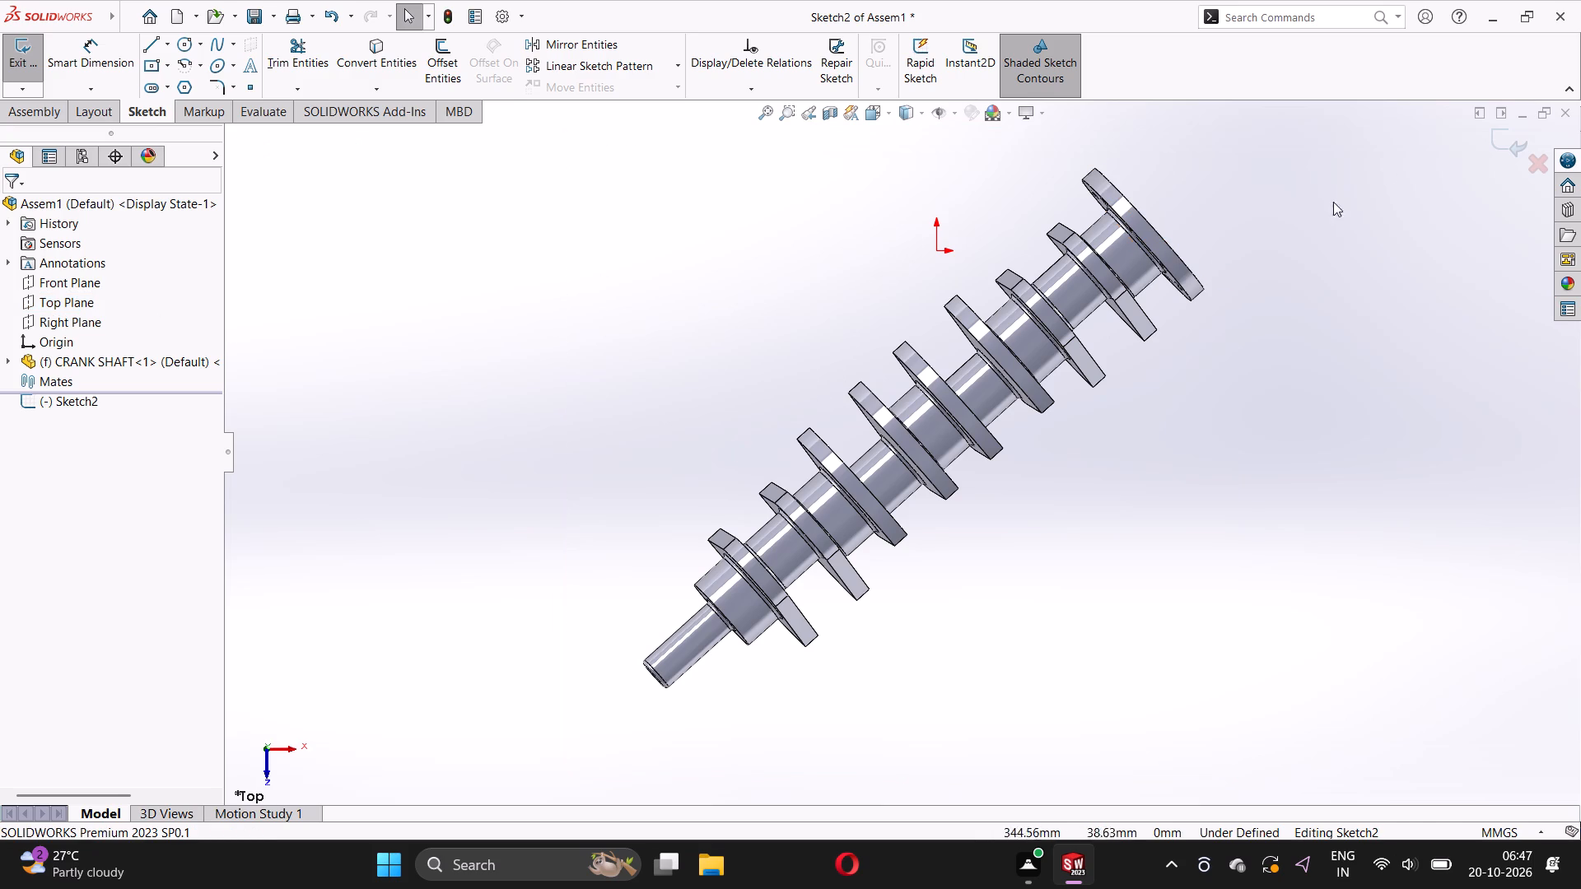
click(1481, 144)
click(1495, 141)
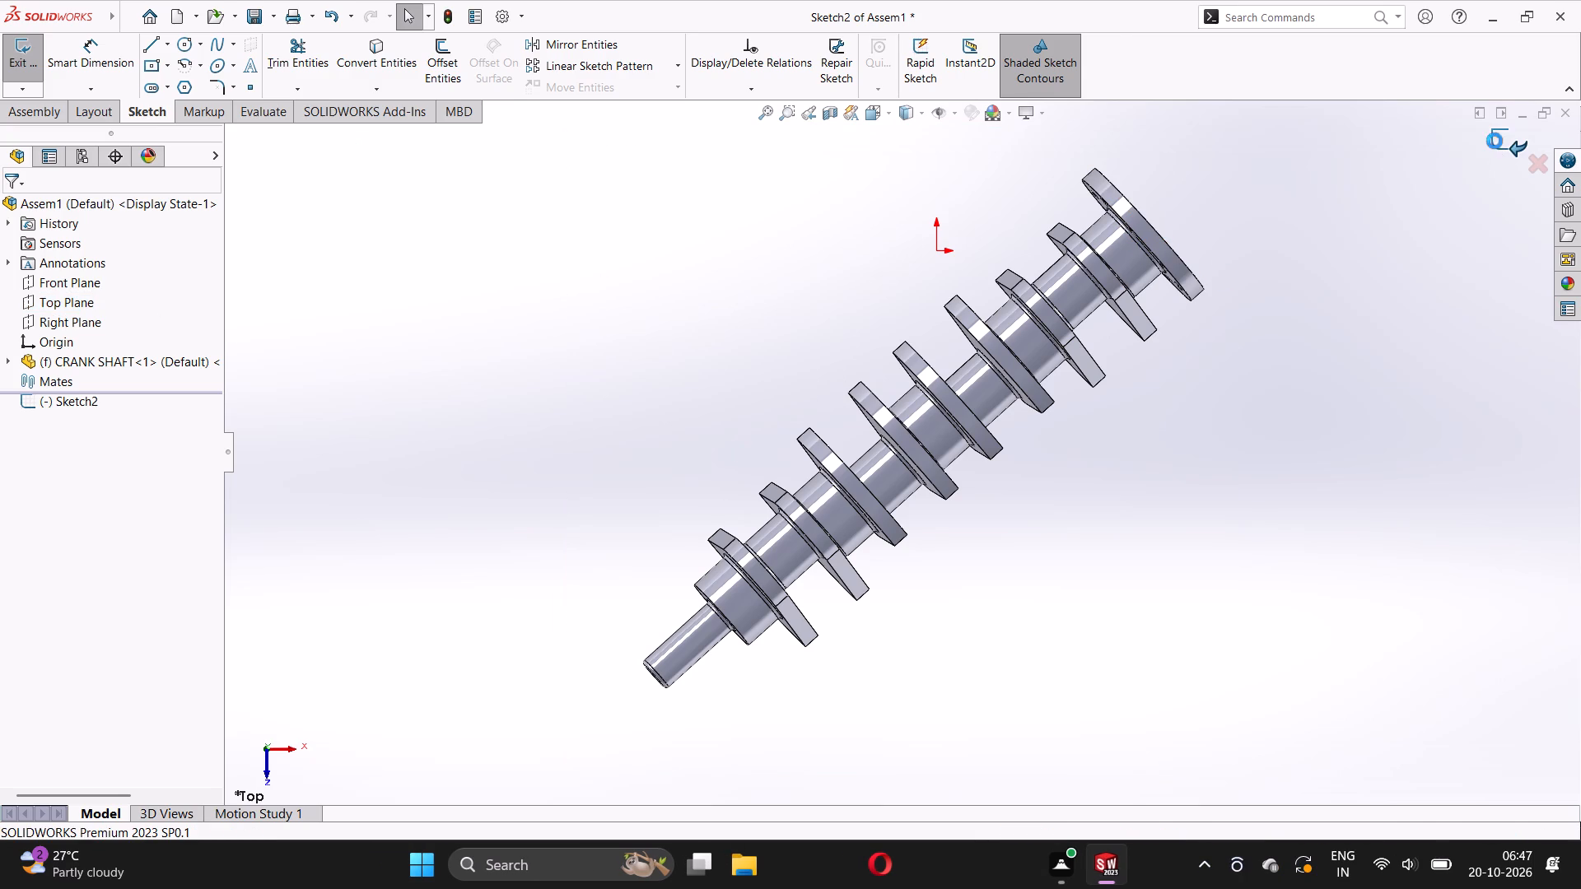
Delete the crank shaft component from the assembly.
right_click(941, 357)
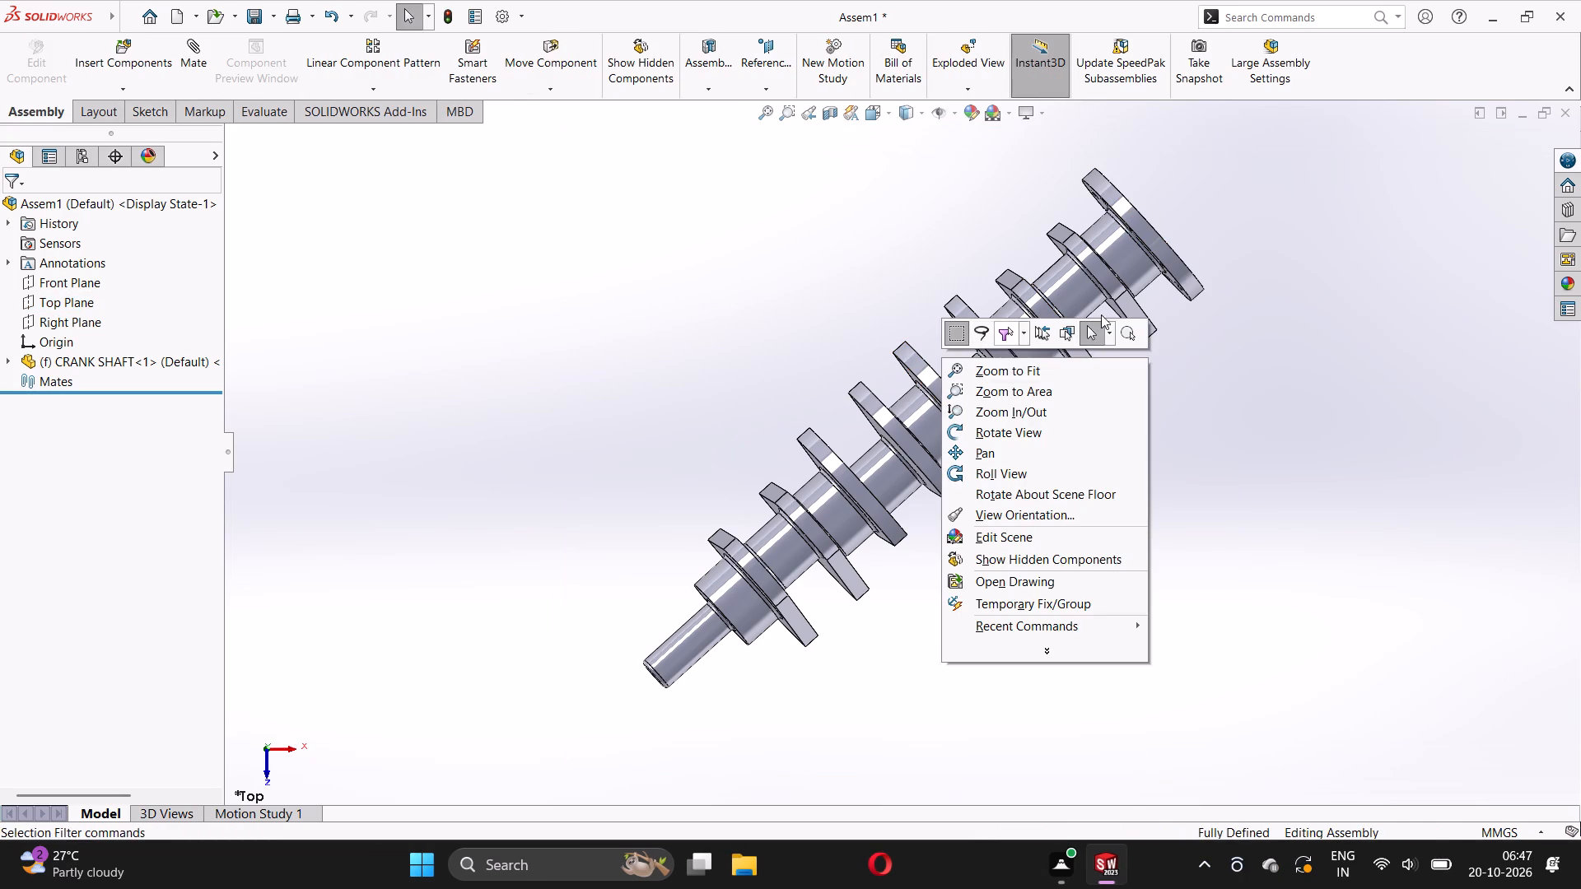
click(1346, 319)
right_click(1022, 339)
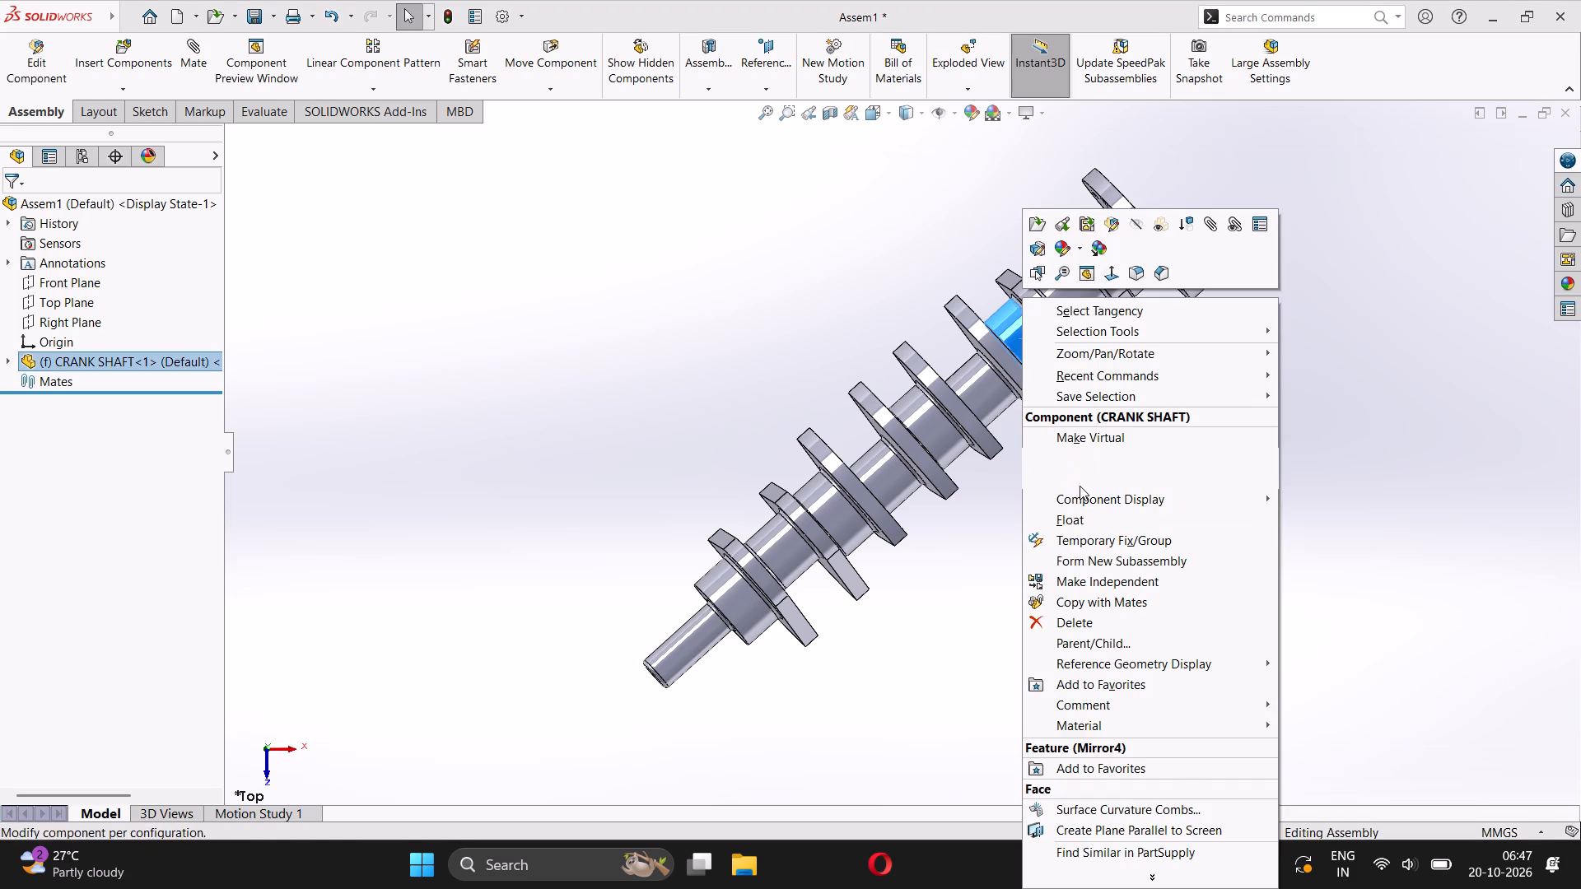
click(1065, 614)
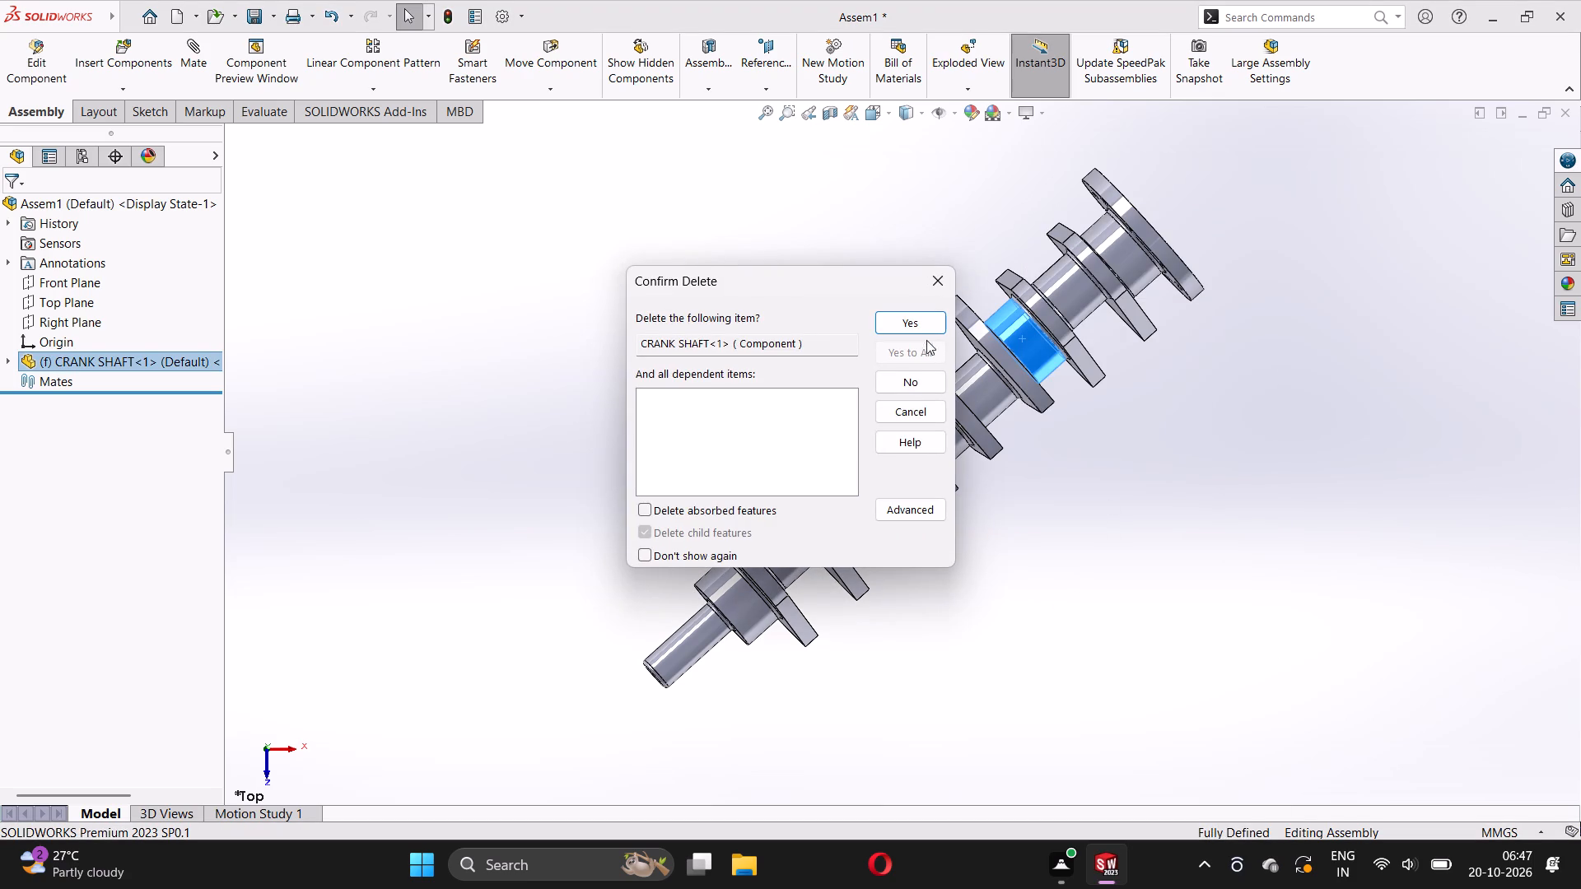
click(927, 322)
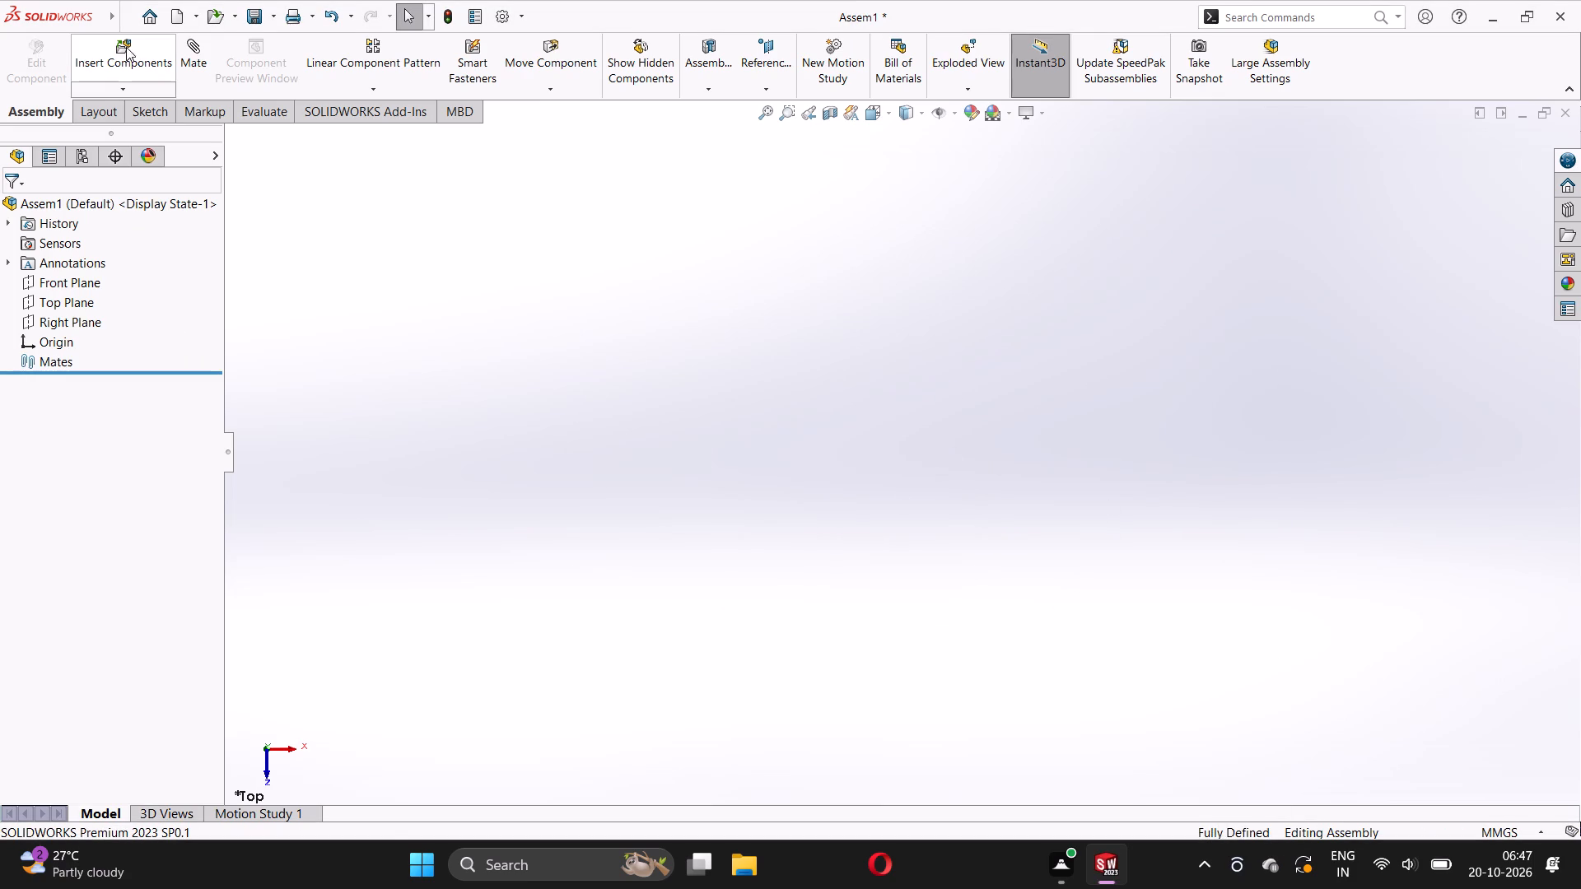
Insert the CRANK SHAFT part from the 4 CYLINDER ENGINE folder and place it freely in the graphics area.
click(125, 51)
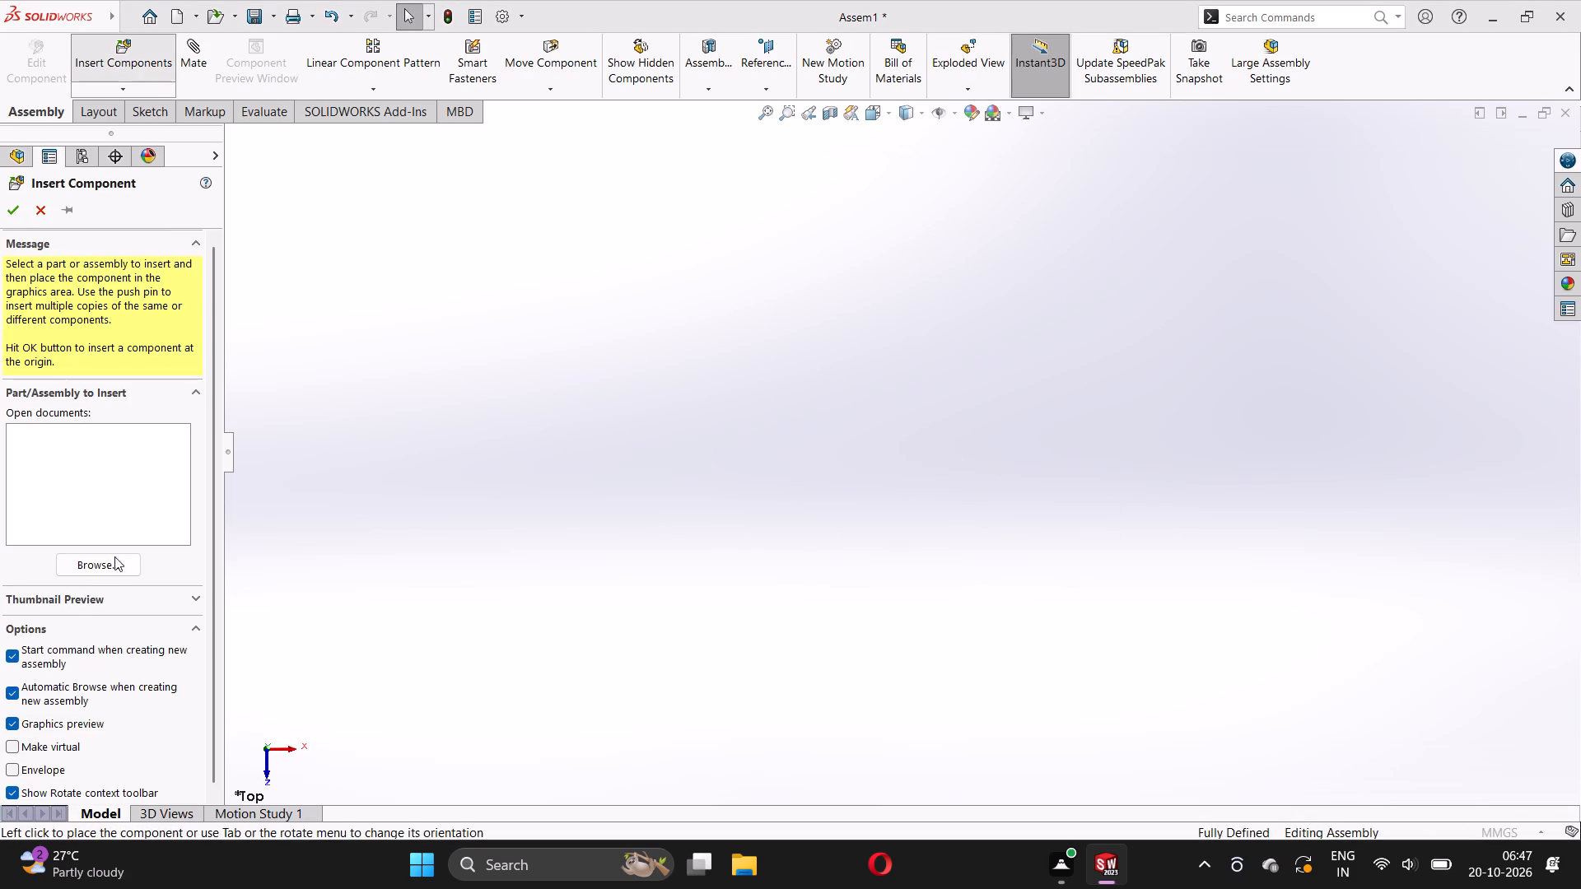
click(99, 566)
click(287, 254)
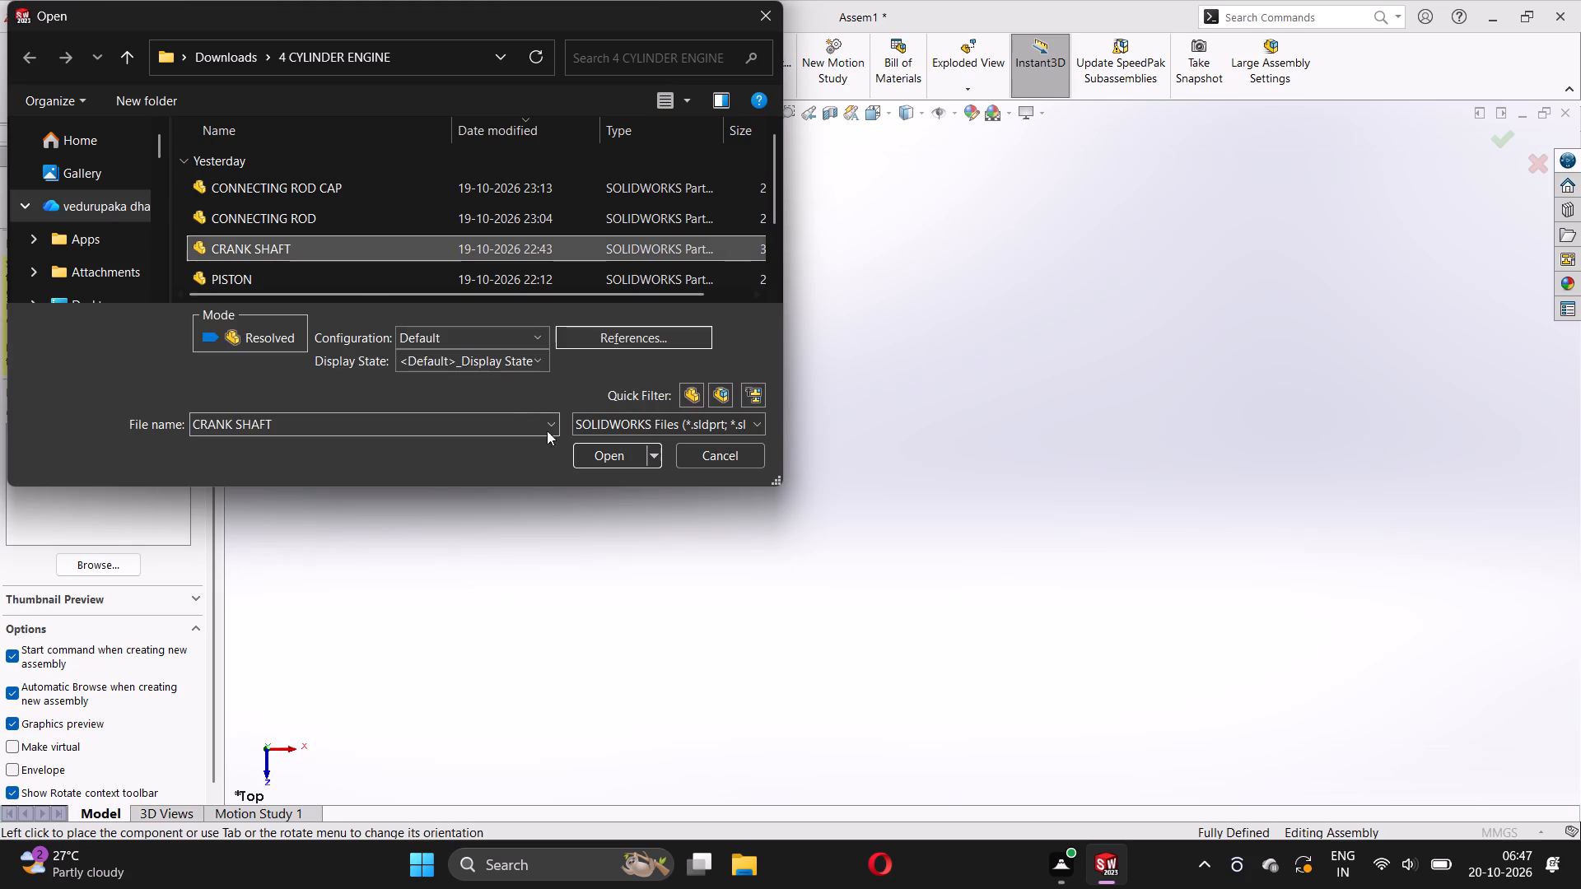
click(605, 459)
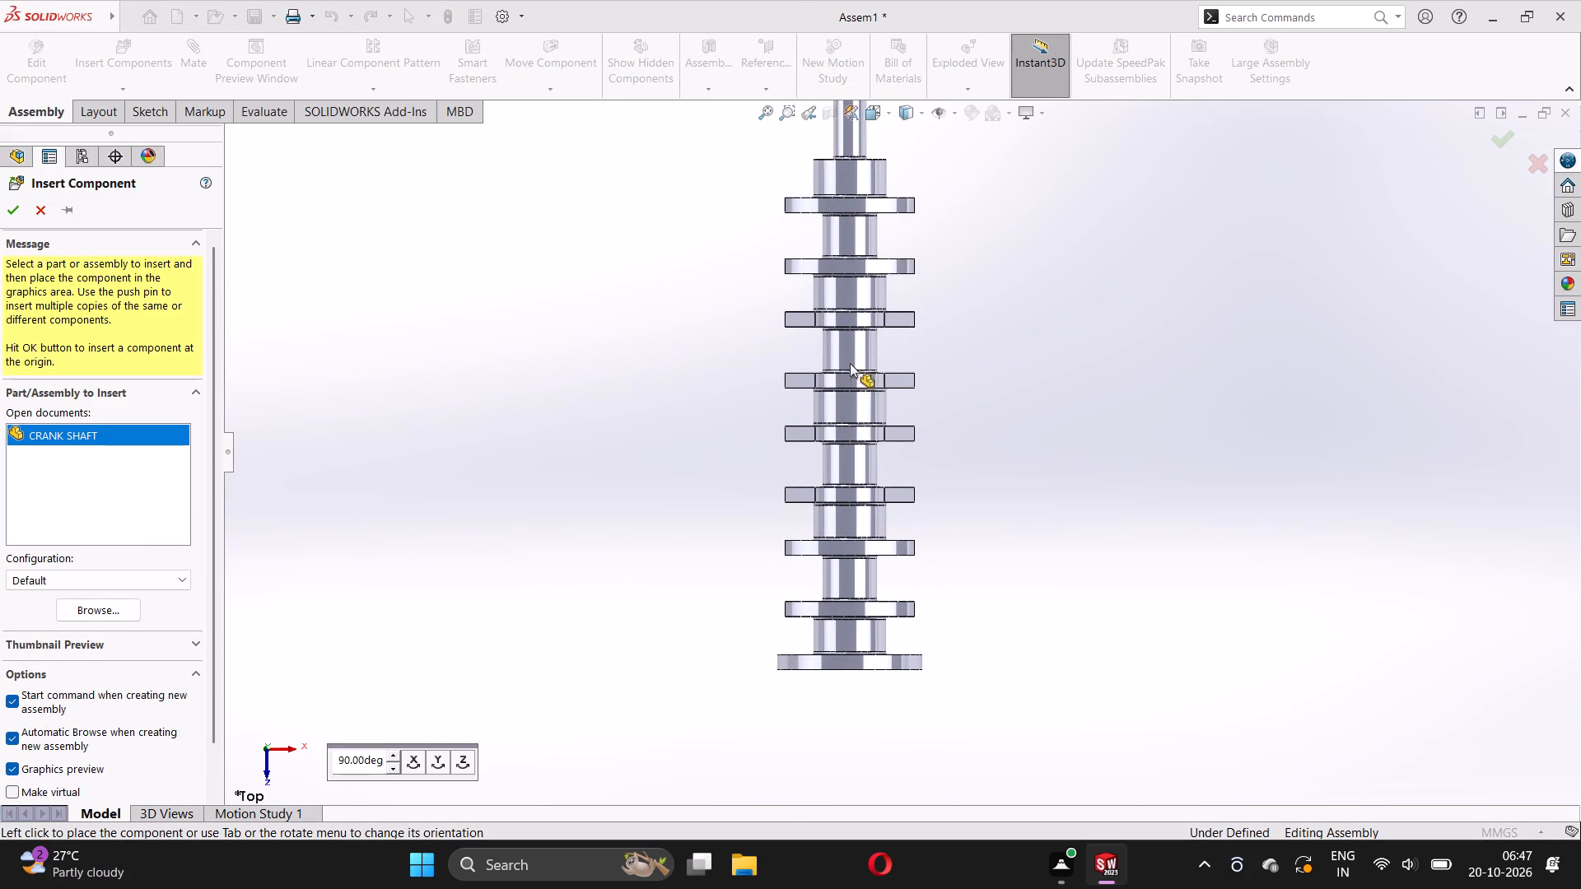
click(874, 441)
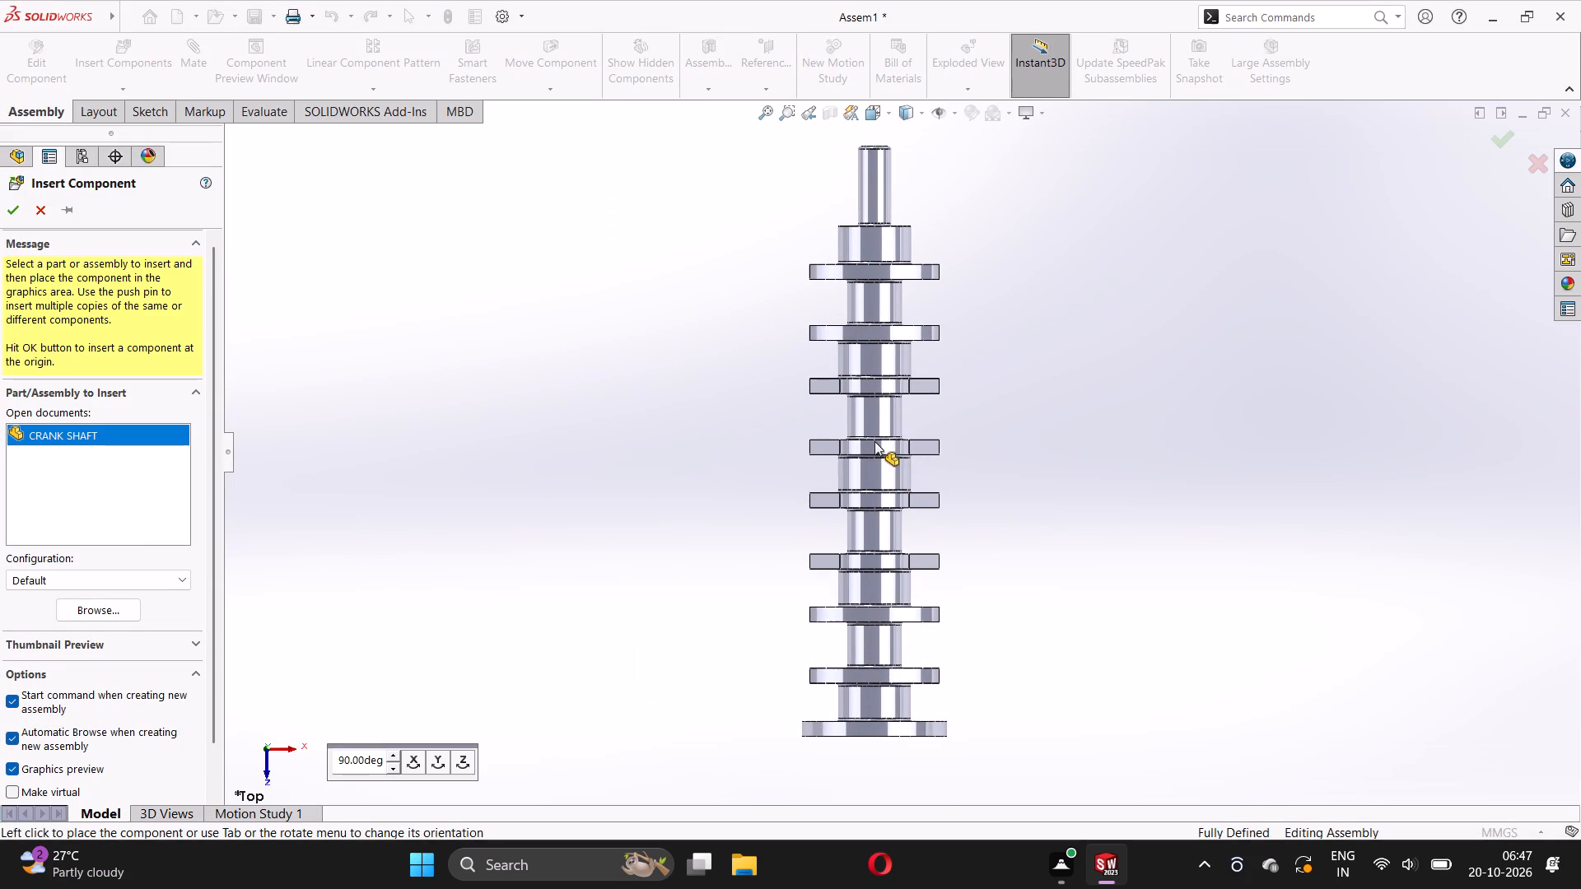
drag(899, 231, 828, 299)
click(739, 277)
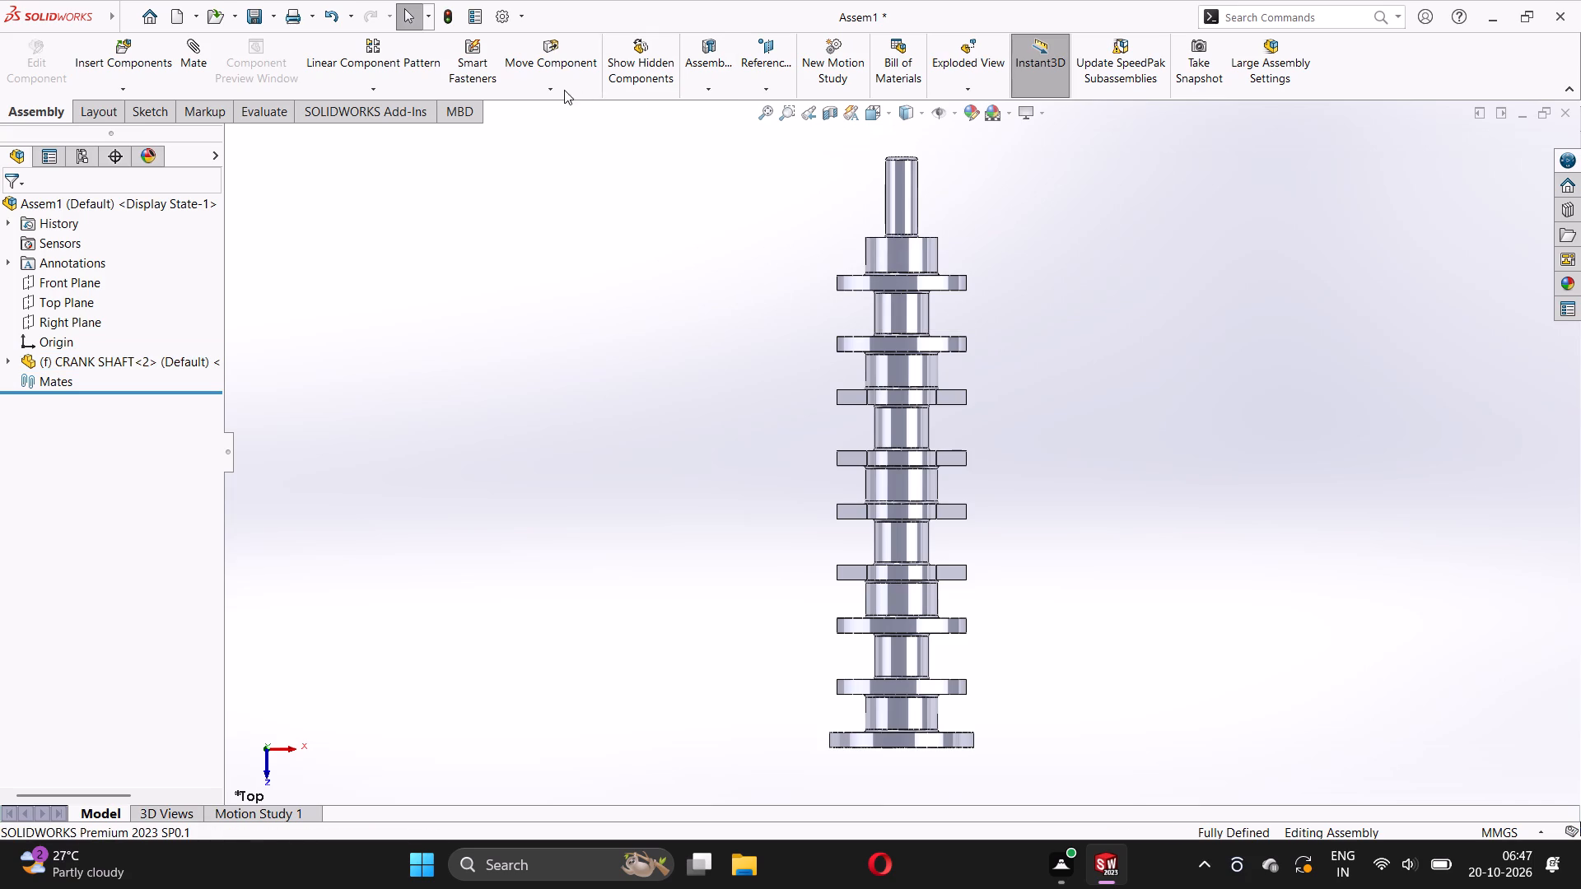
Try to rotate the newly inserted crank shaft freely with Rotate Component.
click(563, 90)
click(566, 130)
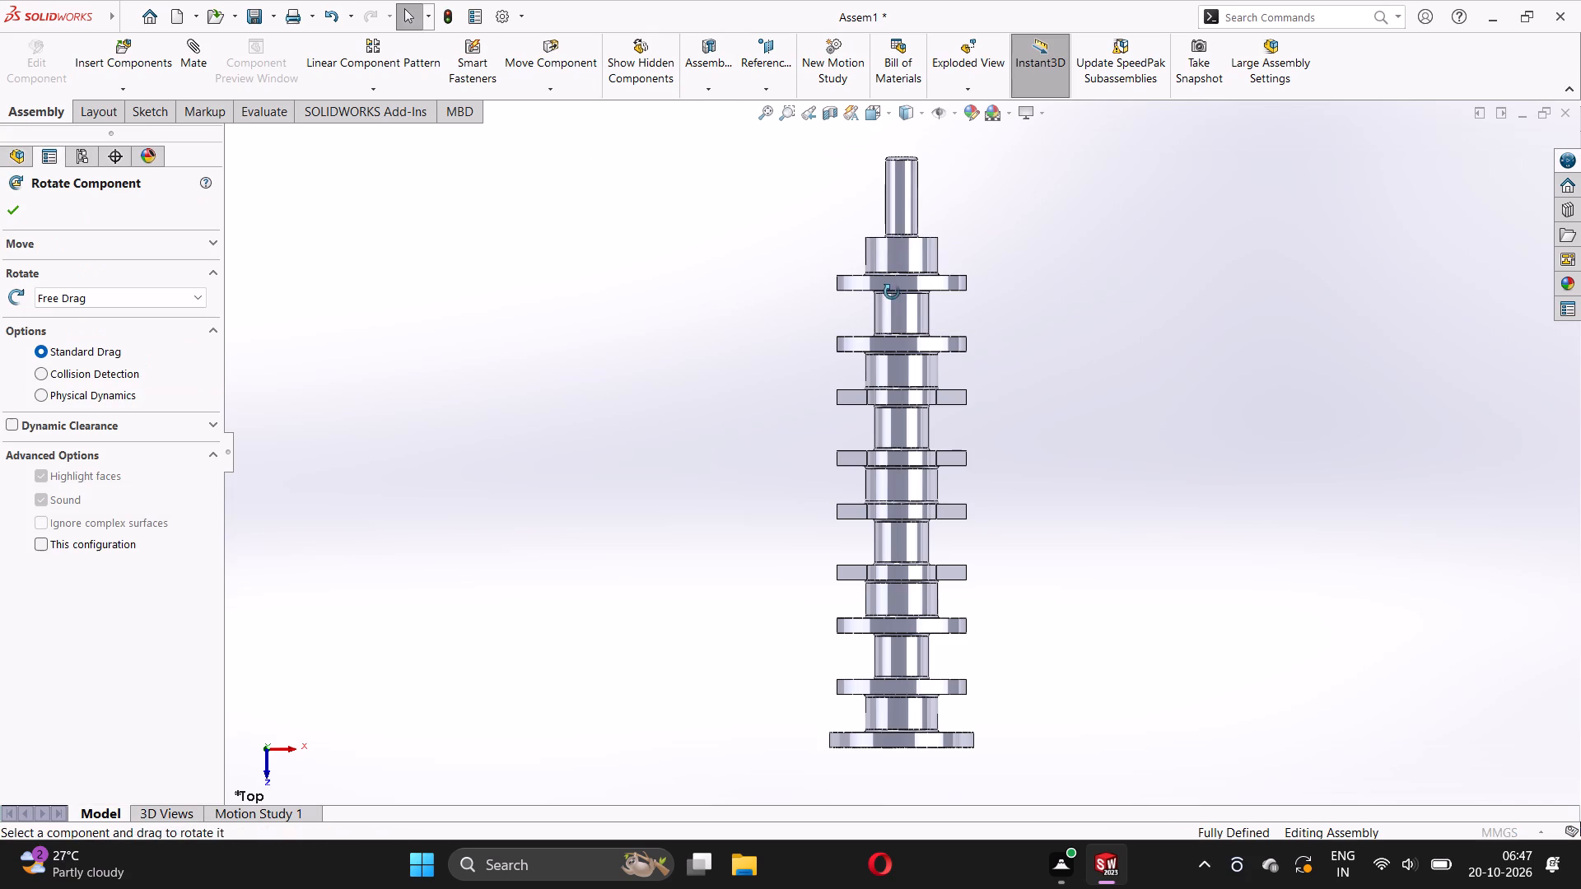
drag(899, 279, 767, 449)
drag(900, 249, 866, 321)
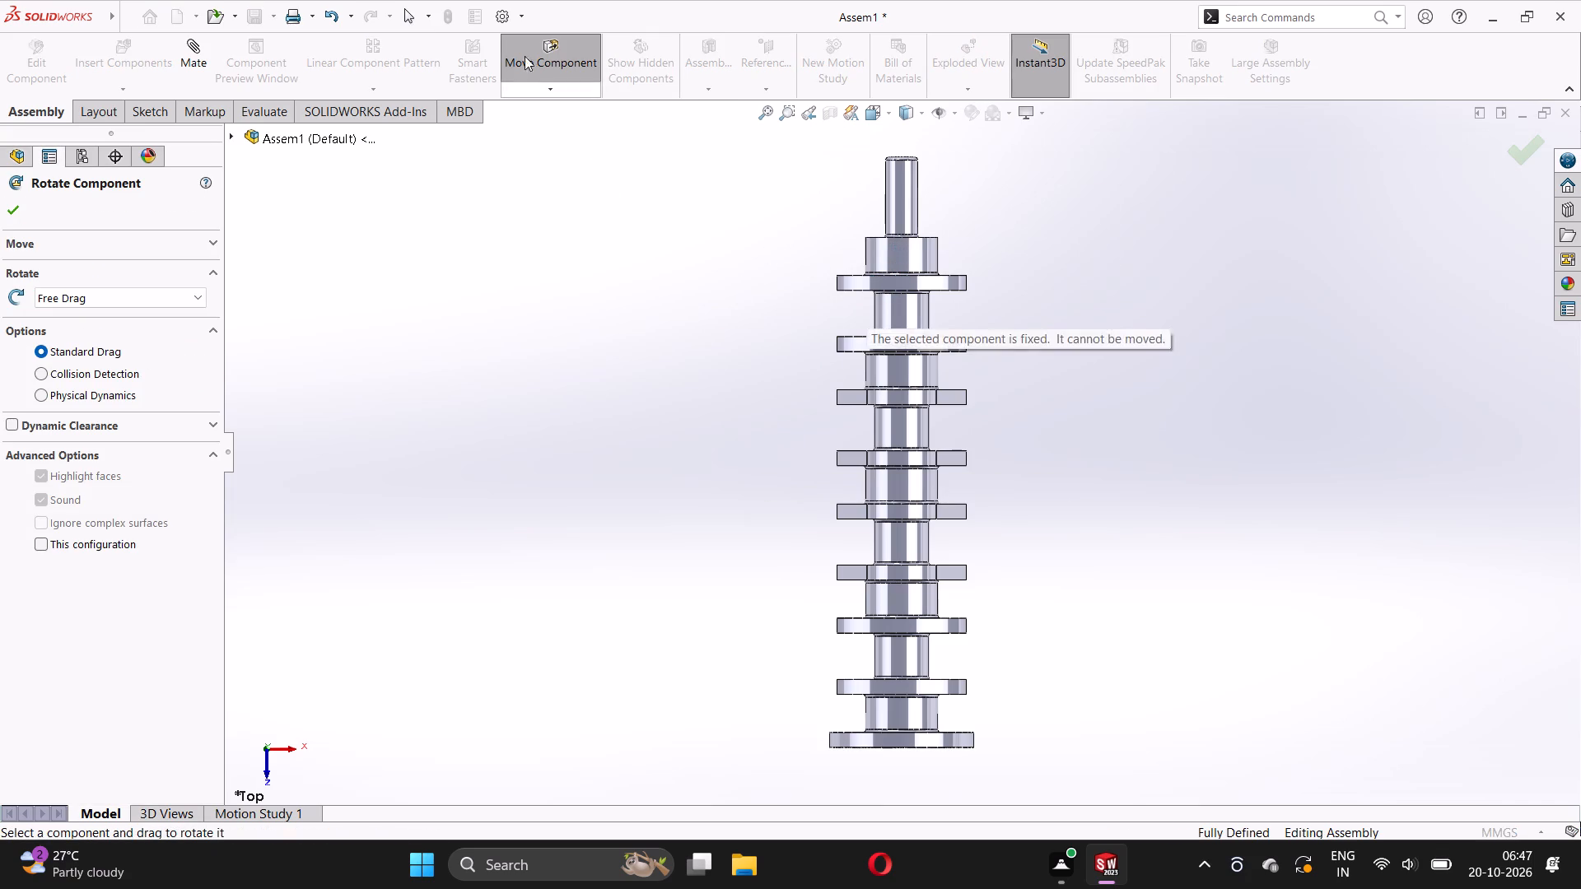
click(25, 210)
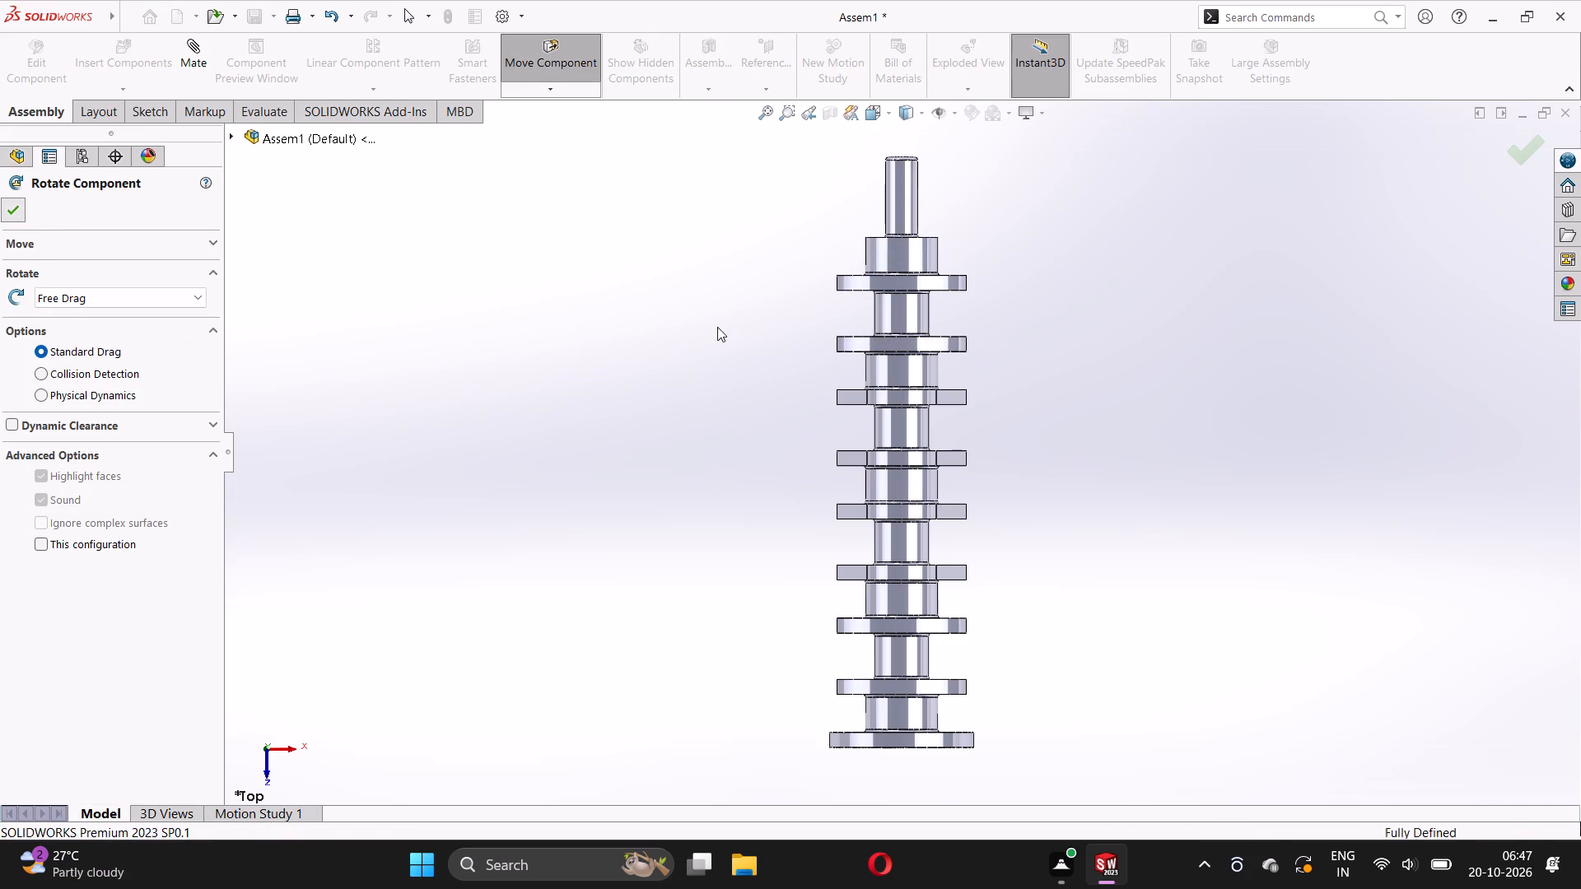
Float the fixed crank shaft and shift it slightly along its axis toward the flange end.
right_click(895, 346)
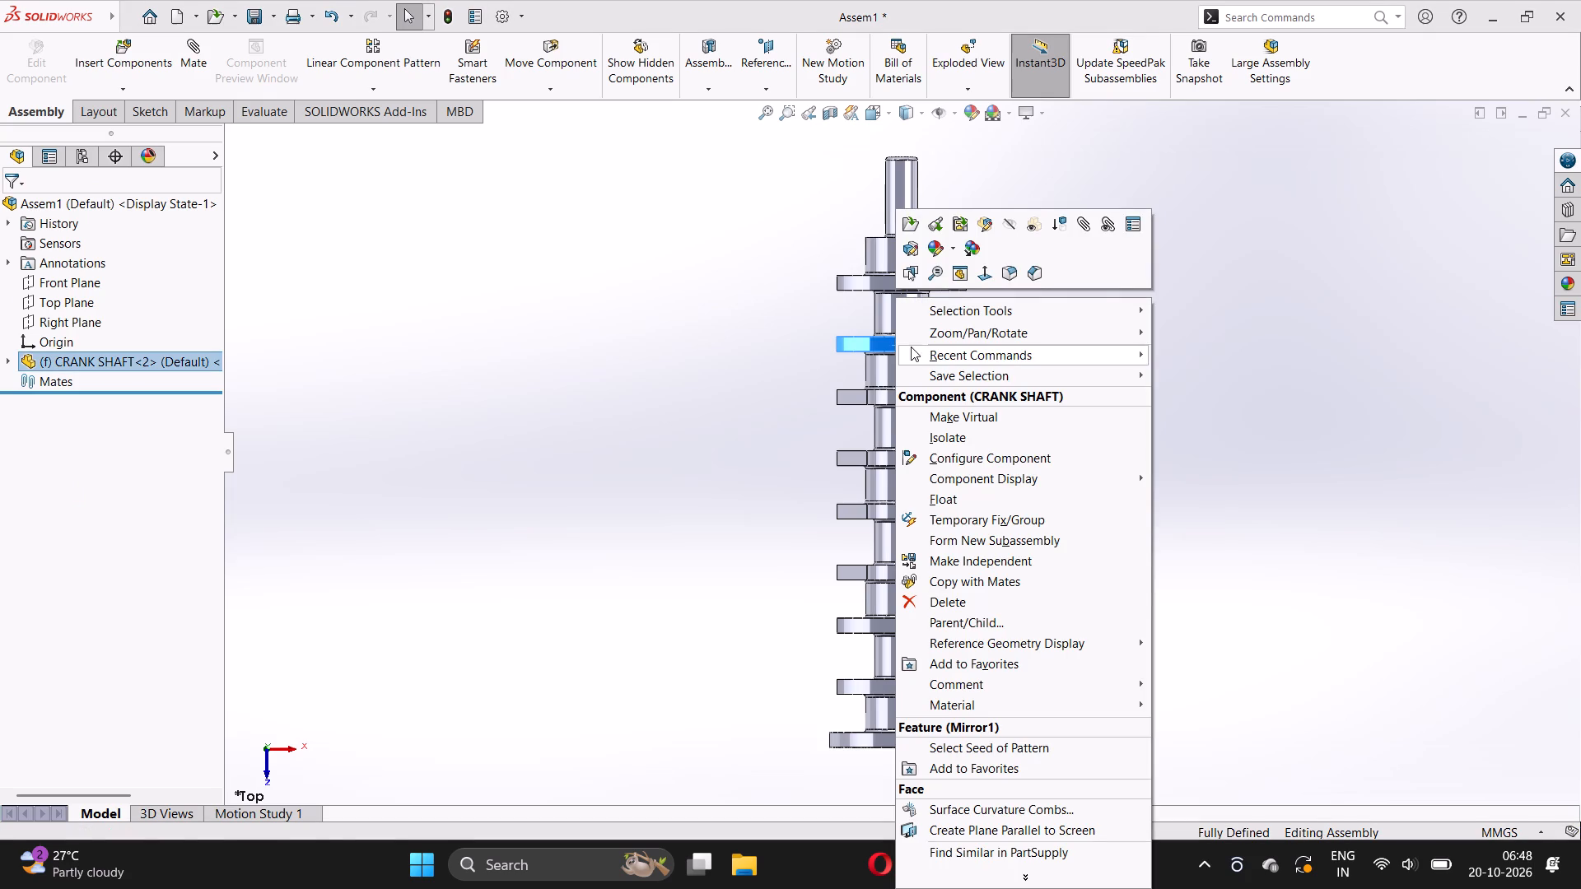
click(949, 496)
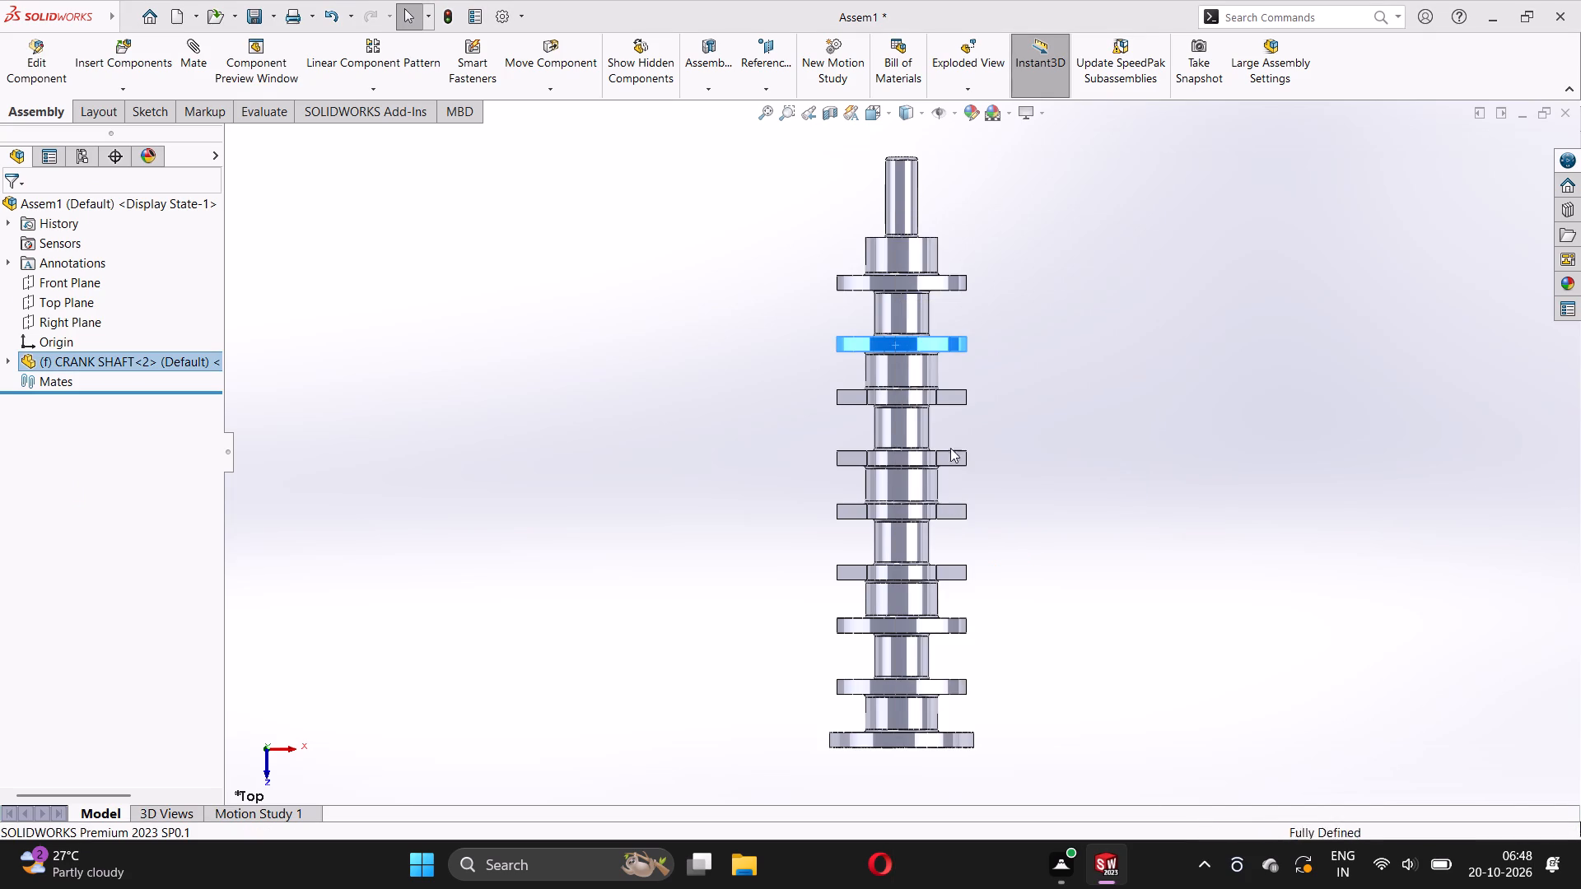
drag(901, 230, 890, 278)
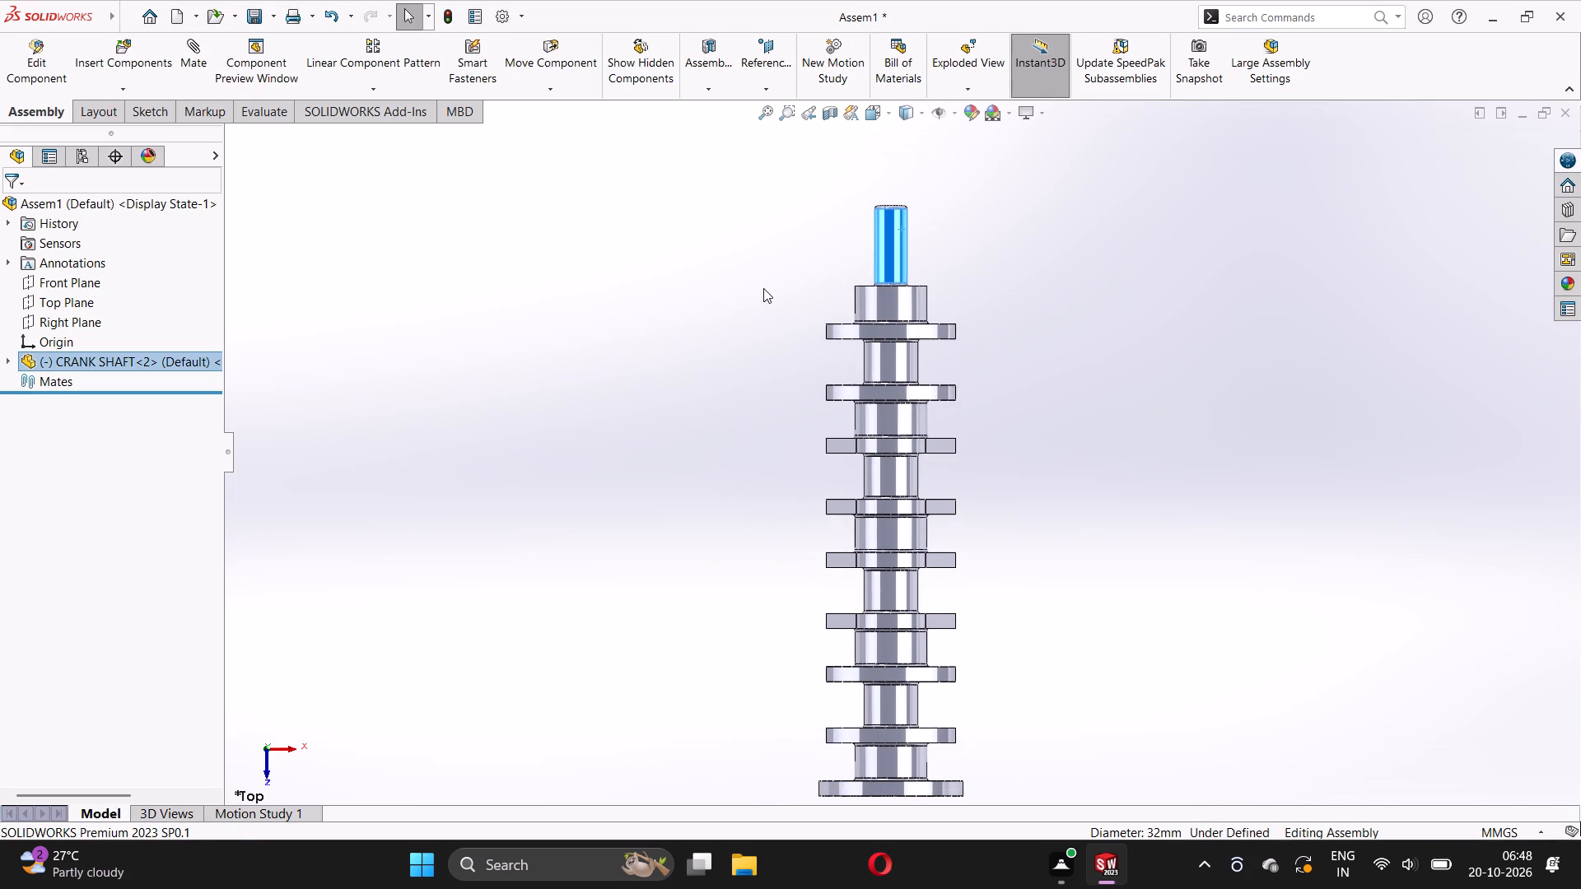
click(757, 291)
Rotate the crank shaft freely with Rotate Component until its axis lies roughly horizontal, parallel to the X direction.
click(577, 98)
click(568, 93)
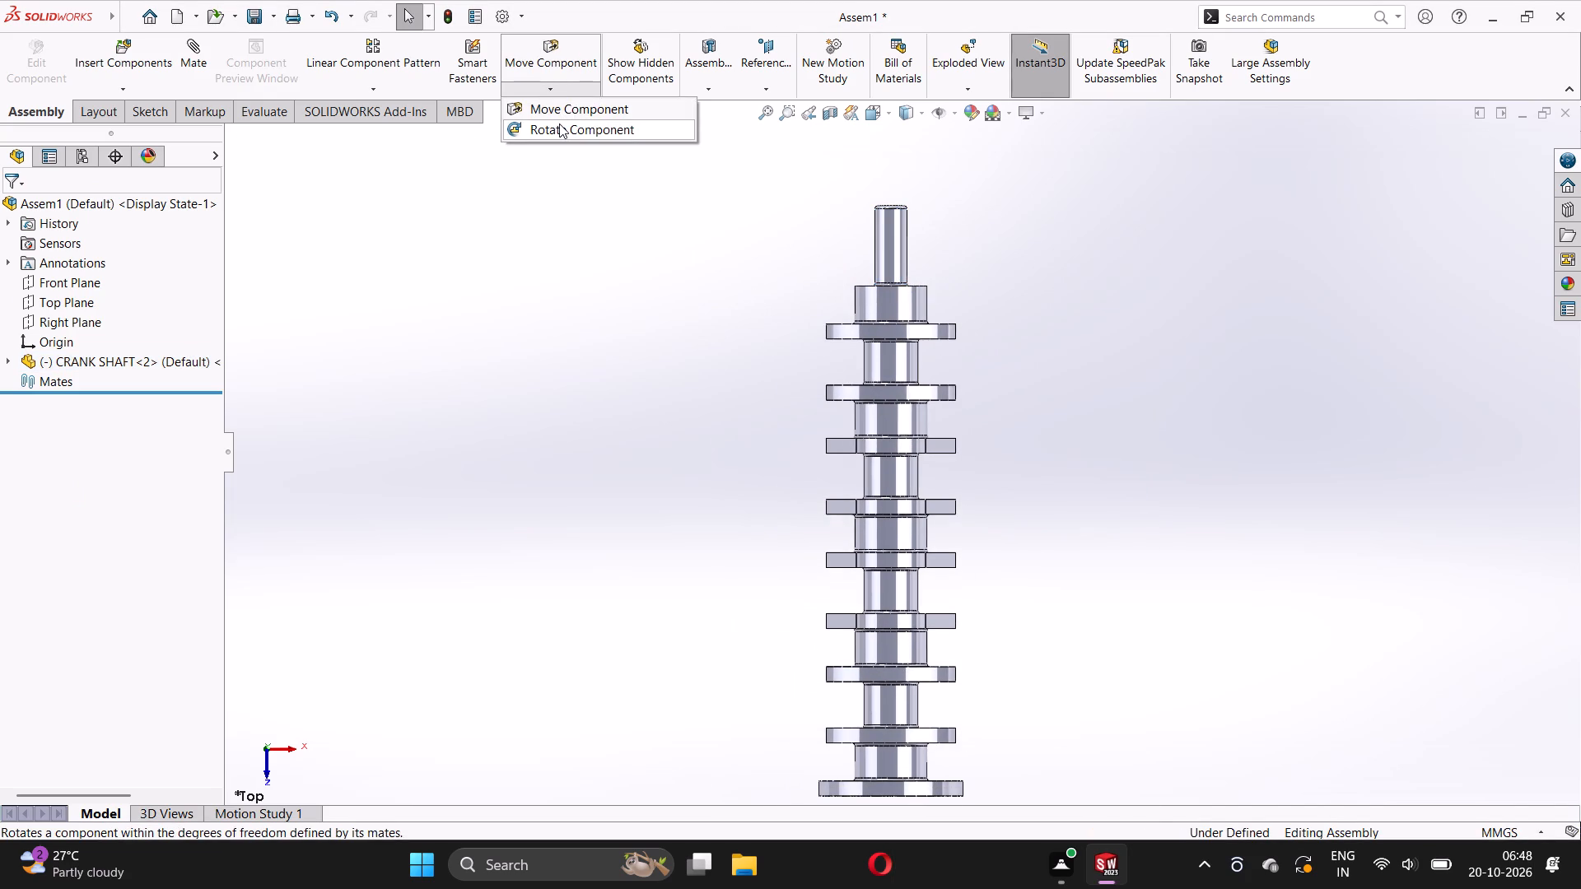
click(559, 123)
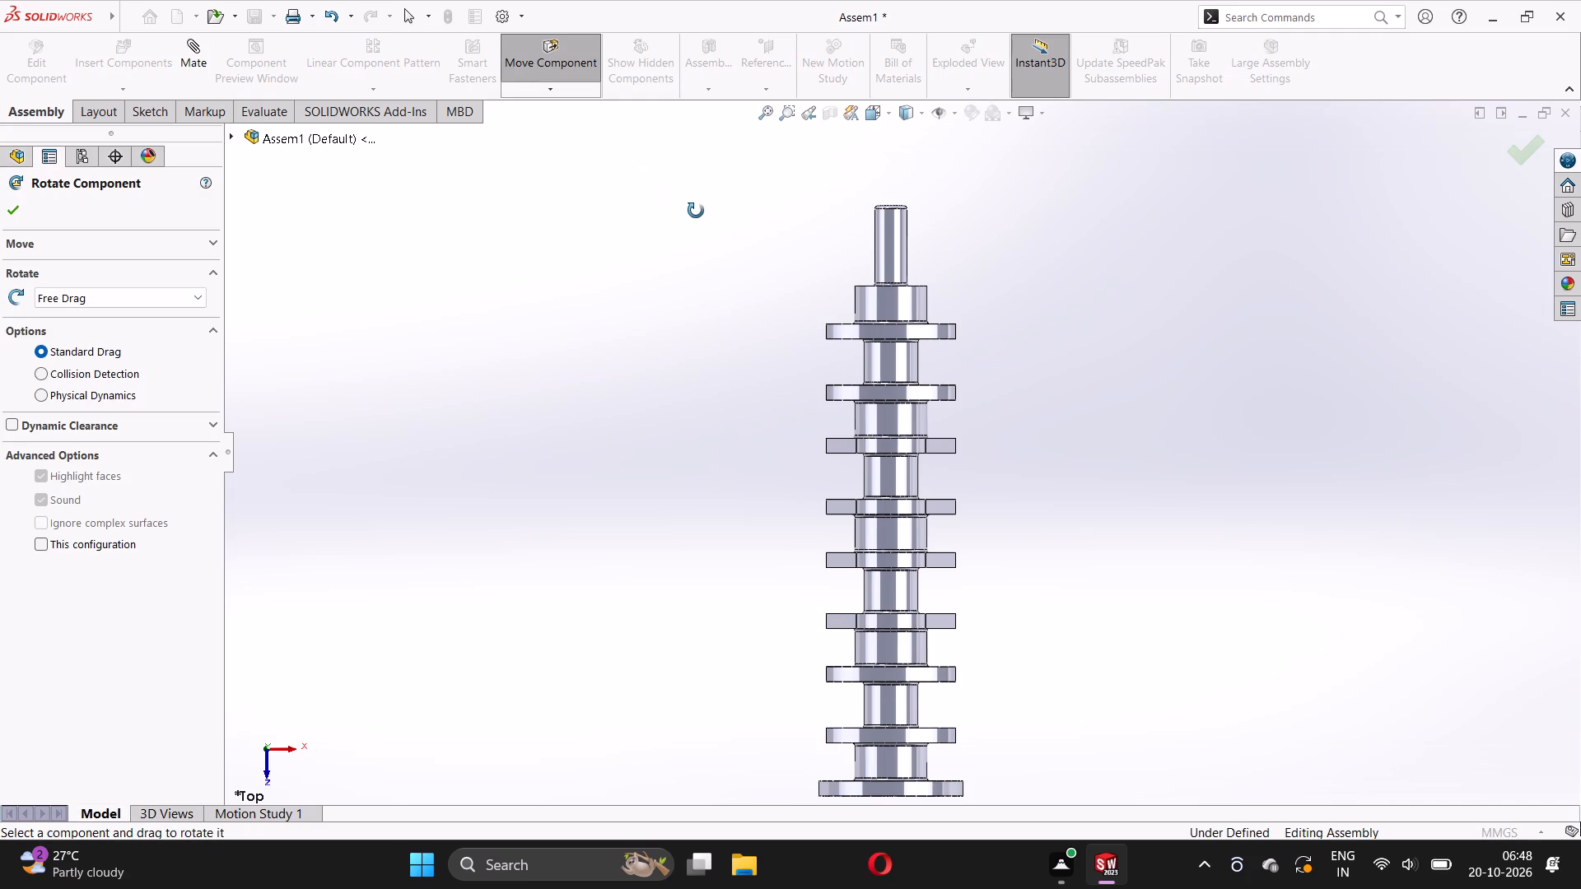
drag(891, 246, 602, 530)
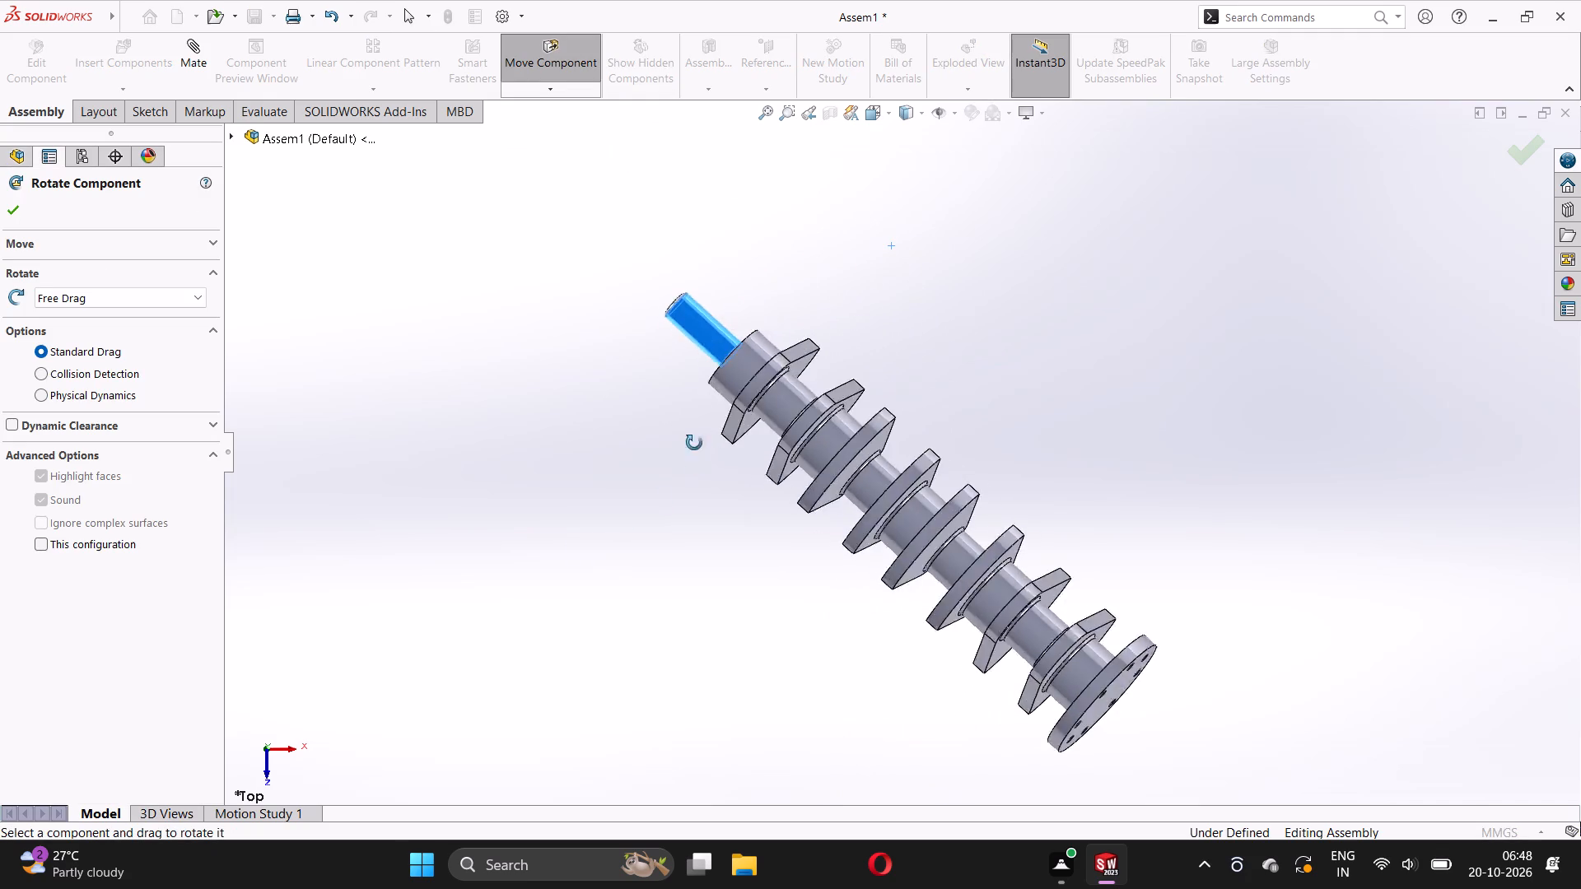
drag(777, 323, 881, 582)
drag(867, 535, 687, 576)
drag(765, 460, 809, 561)
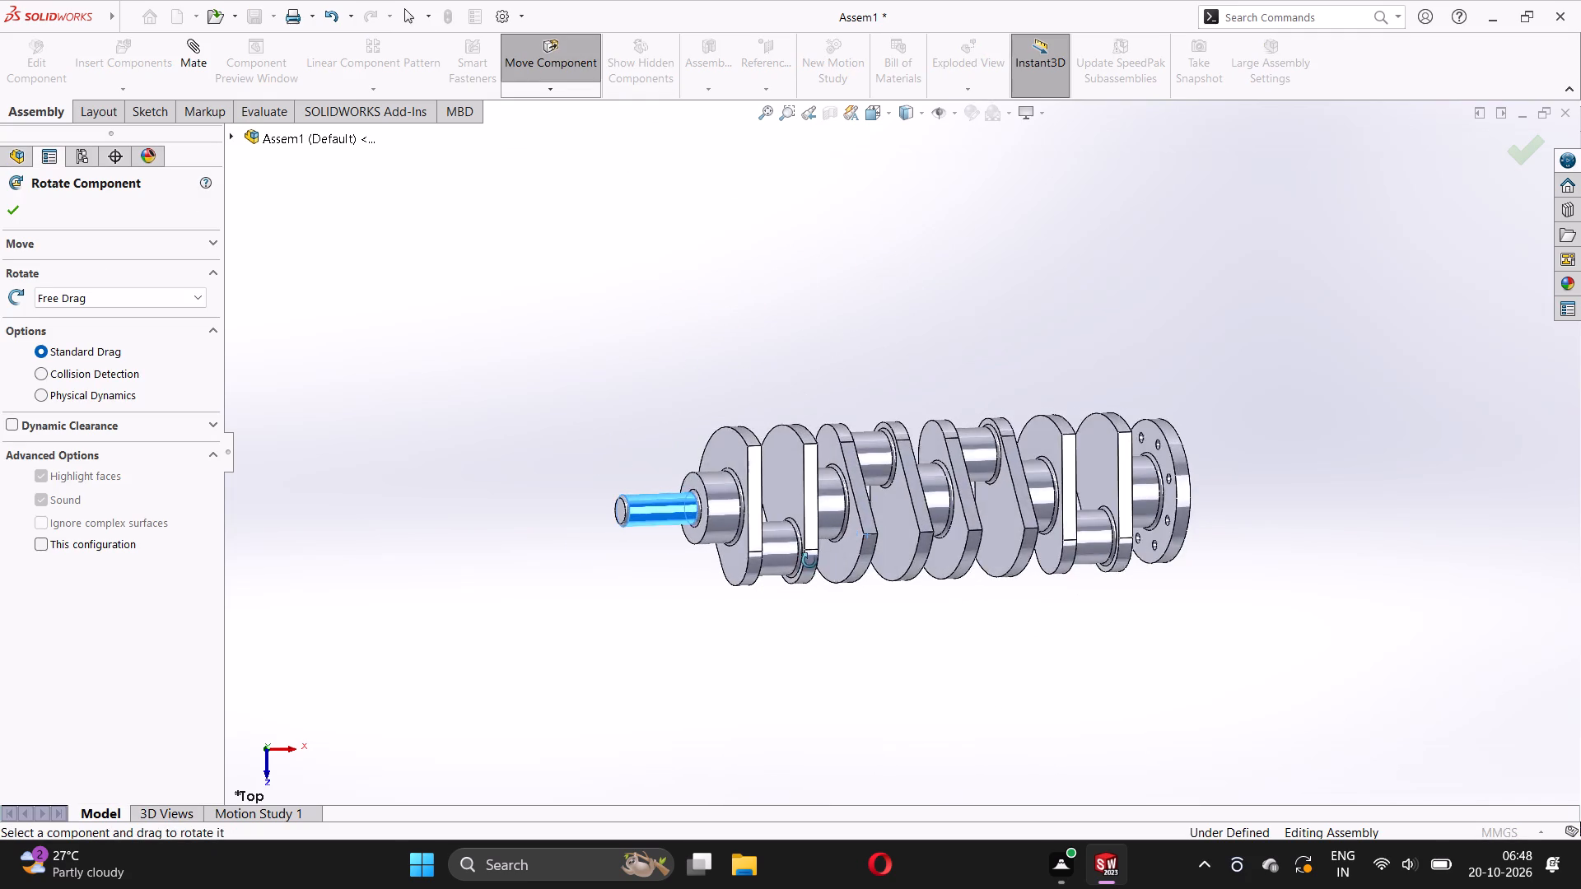
drag(809, 561, 759, 505)
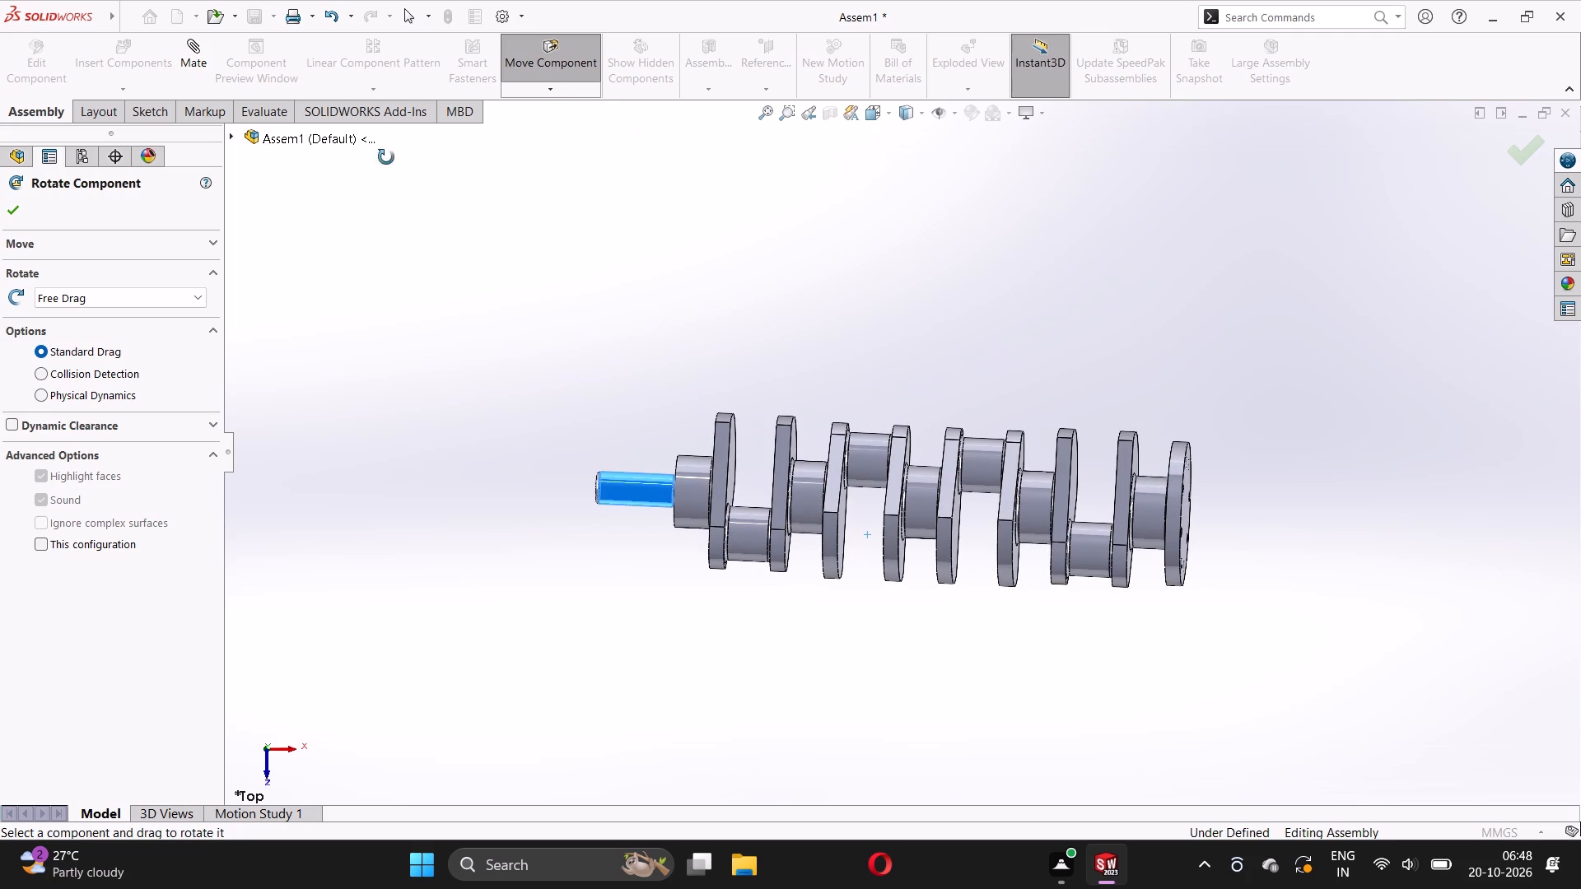
click(17, 209)
click(650, 366)
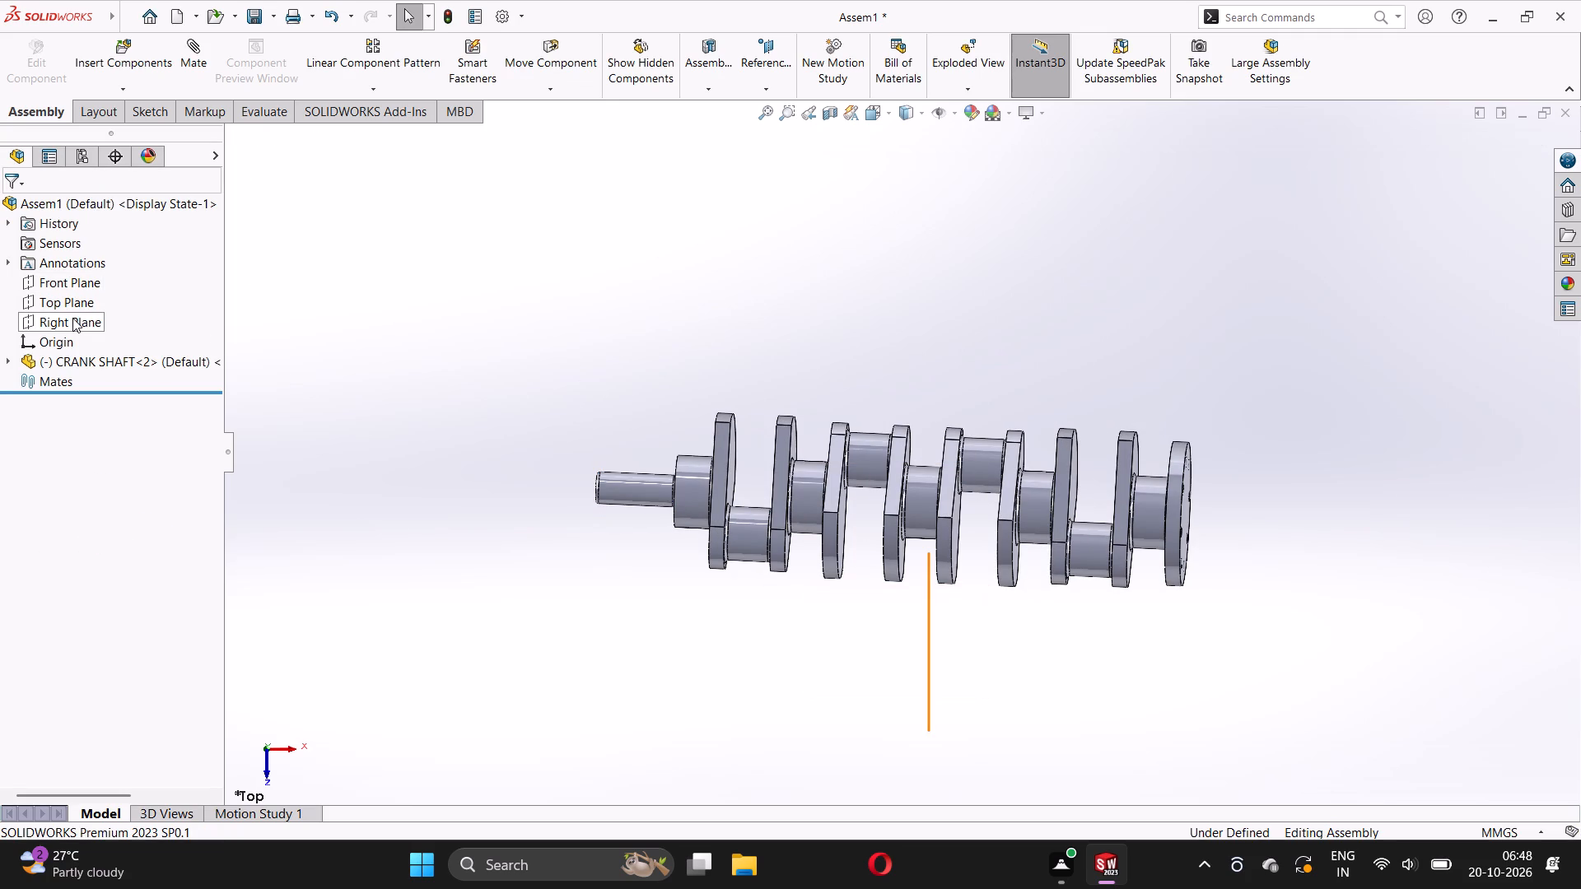
Examine the crank shaft's orientation against the assembly's Right, Front and Top planes.
middle_drag(853, 455, 937, 570)
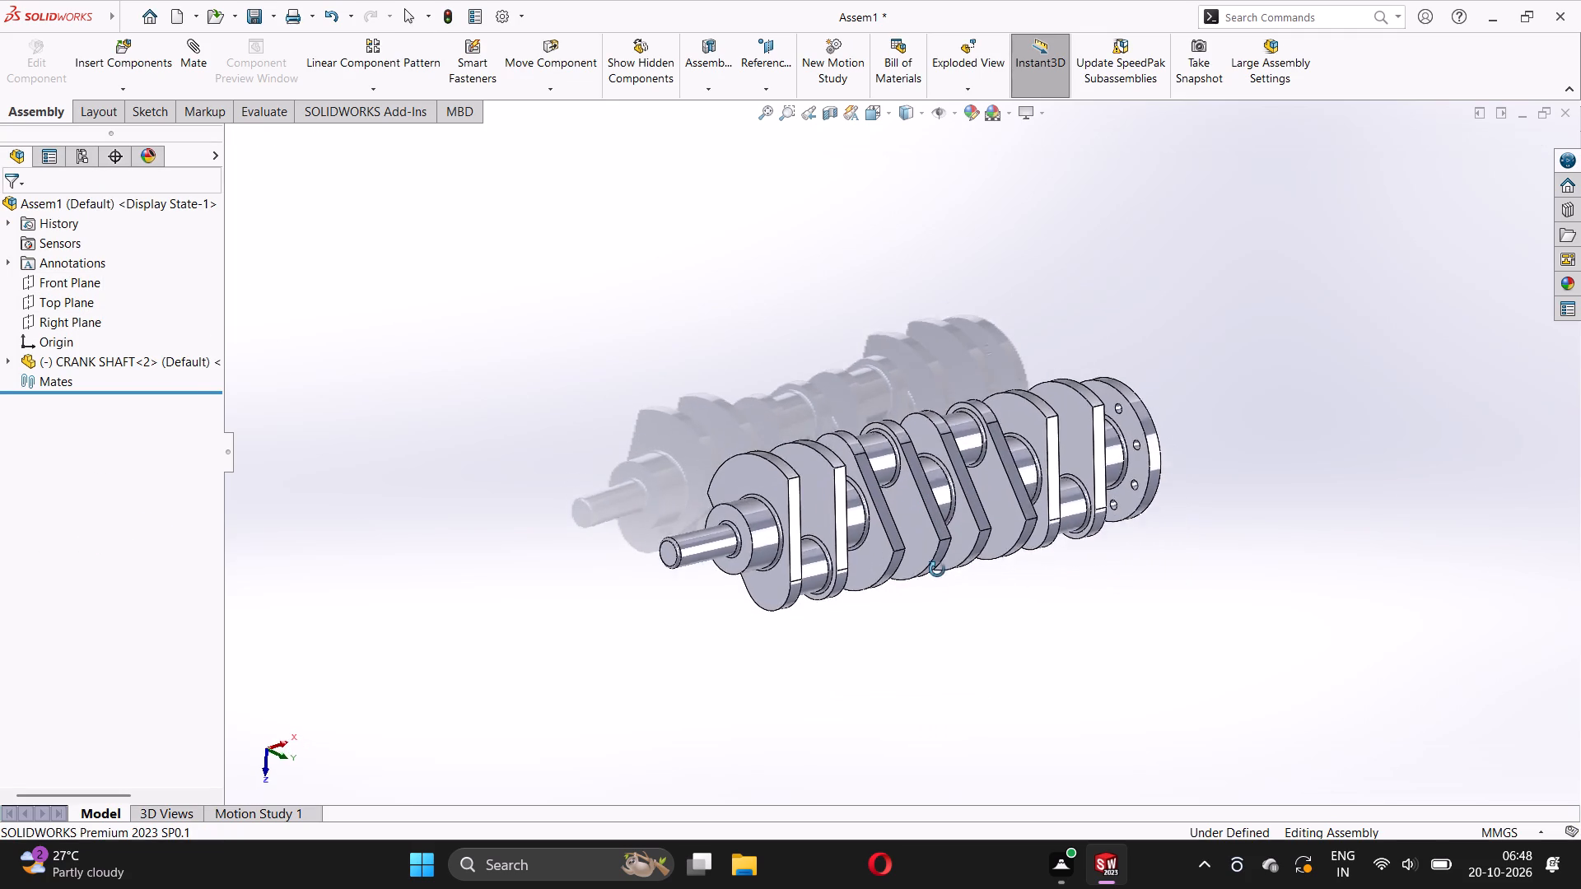
middle_drag(937, 570, 937, 575)
click(68, 320)
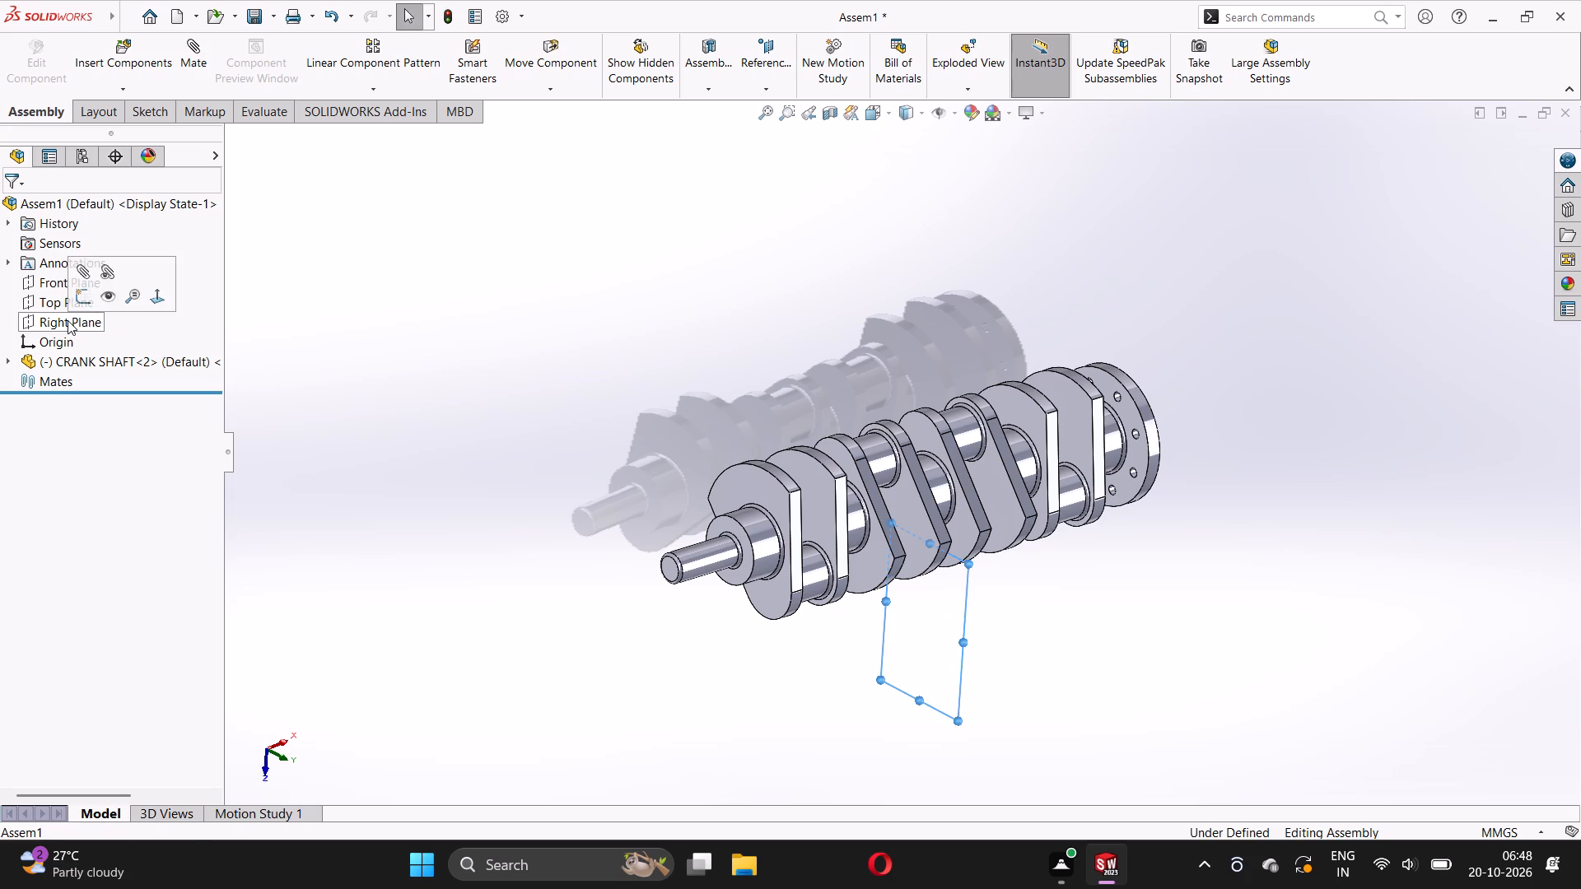
click(640, 227)
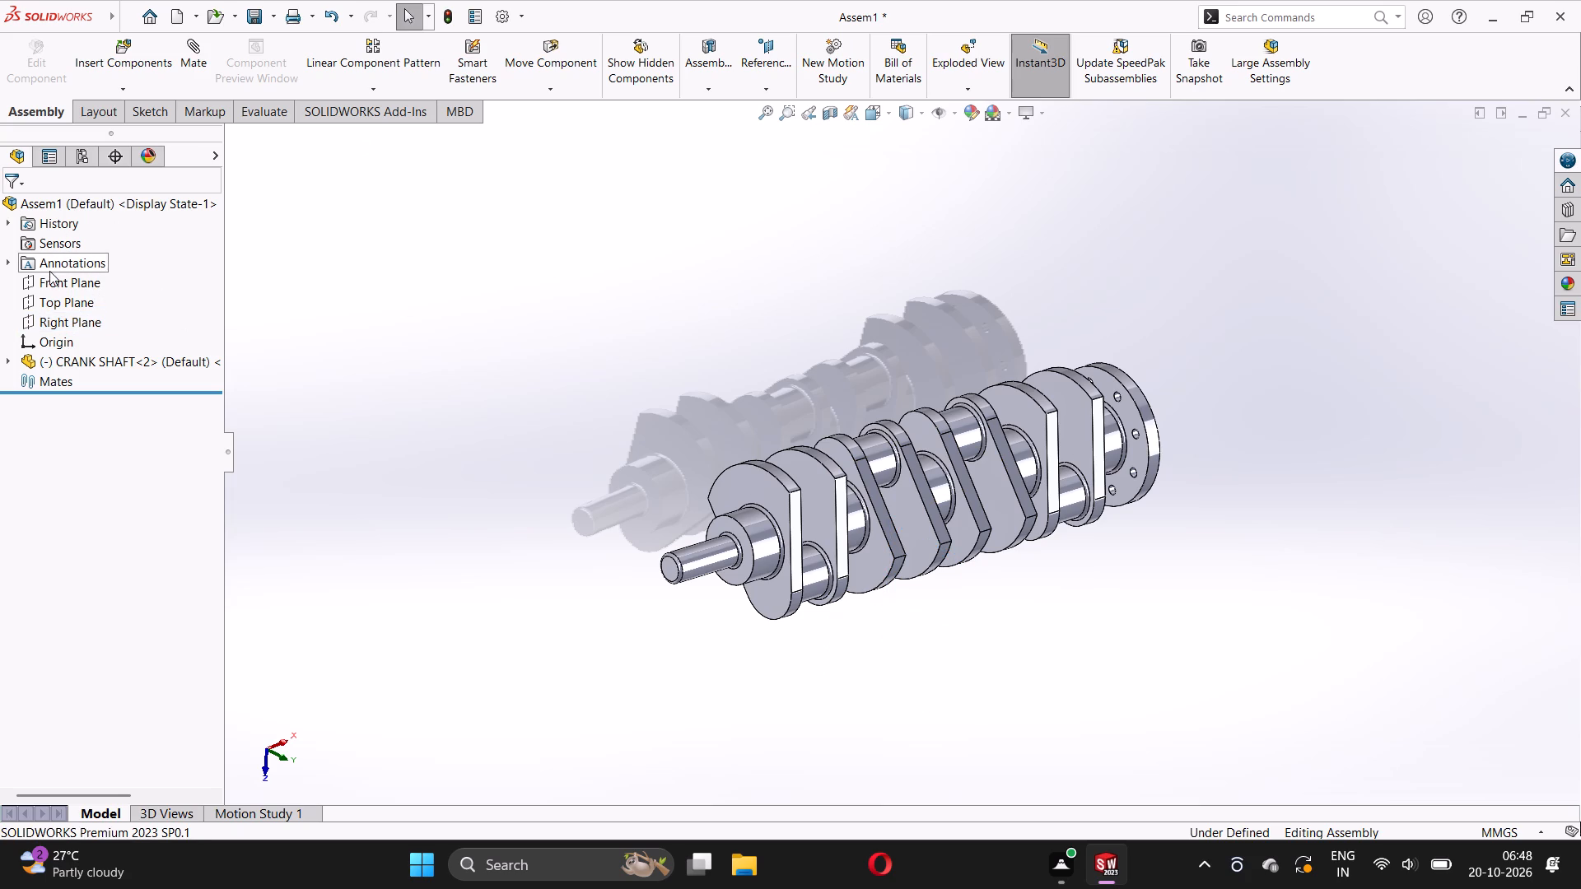
click(63, 279)
click(620, 260)
click(86, 300)
Shift the floating crank shaft slightly by freehand movement in the assembly.
drag(1075, 407, 1028, 338)
middle_drag(1004, 397, 882, 418)
middle_drag(1002, 333, 1007, 411)
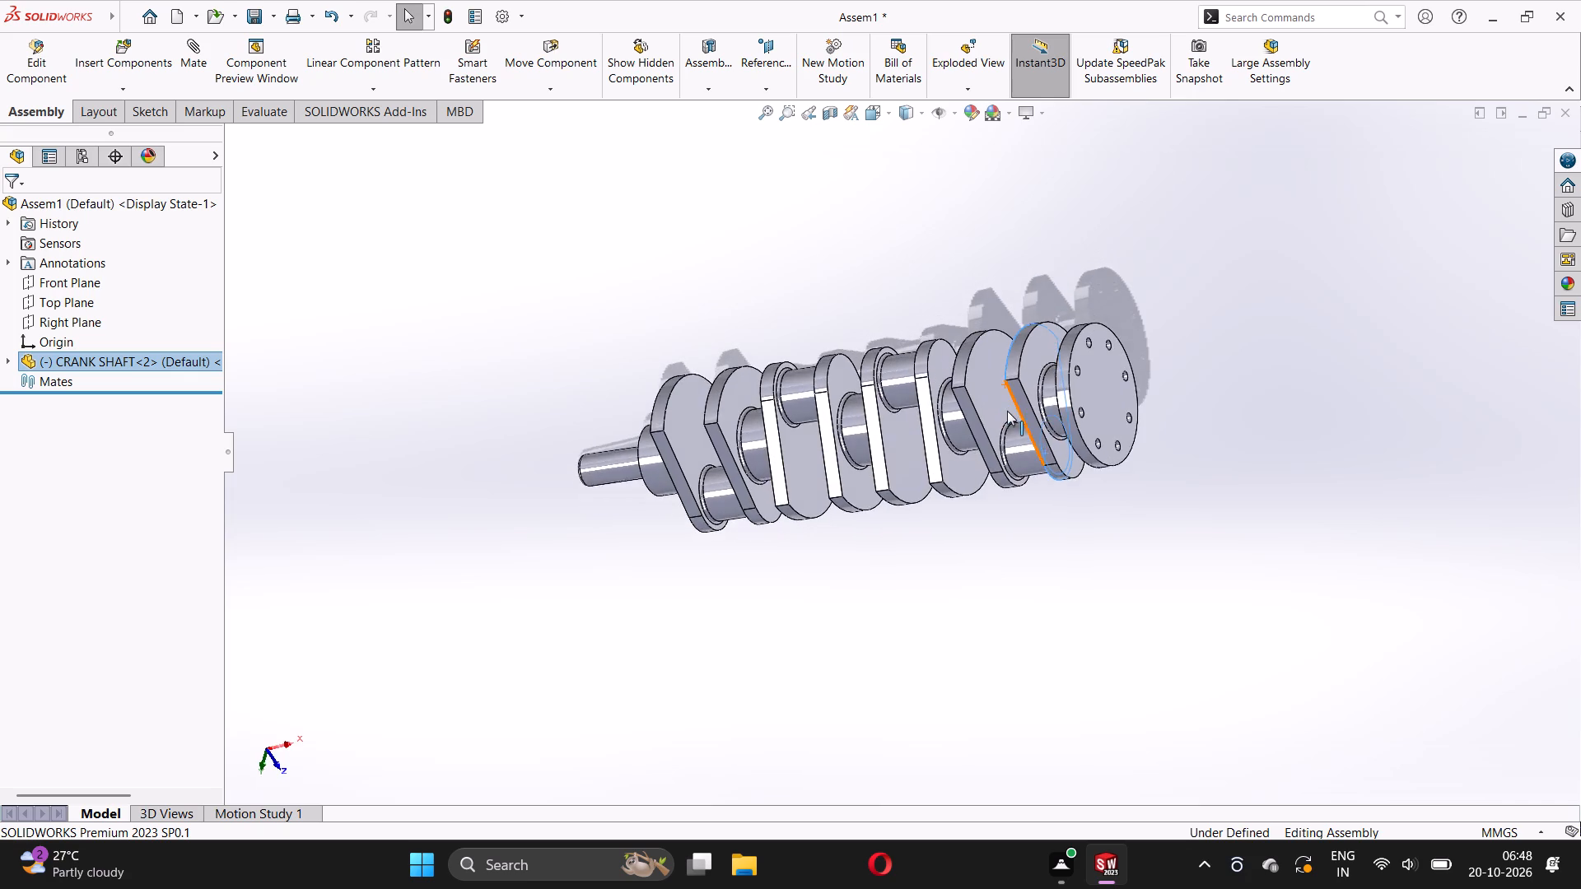
middle_drag(1007, 411, 1033, 444)
middle_drag(889, 389, 923, 397)
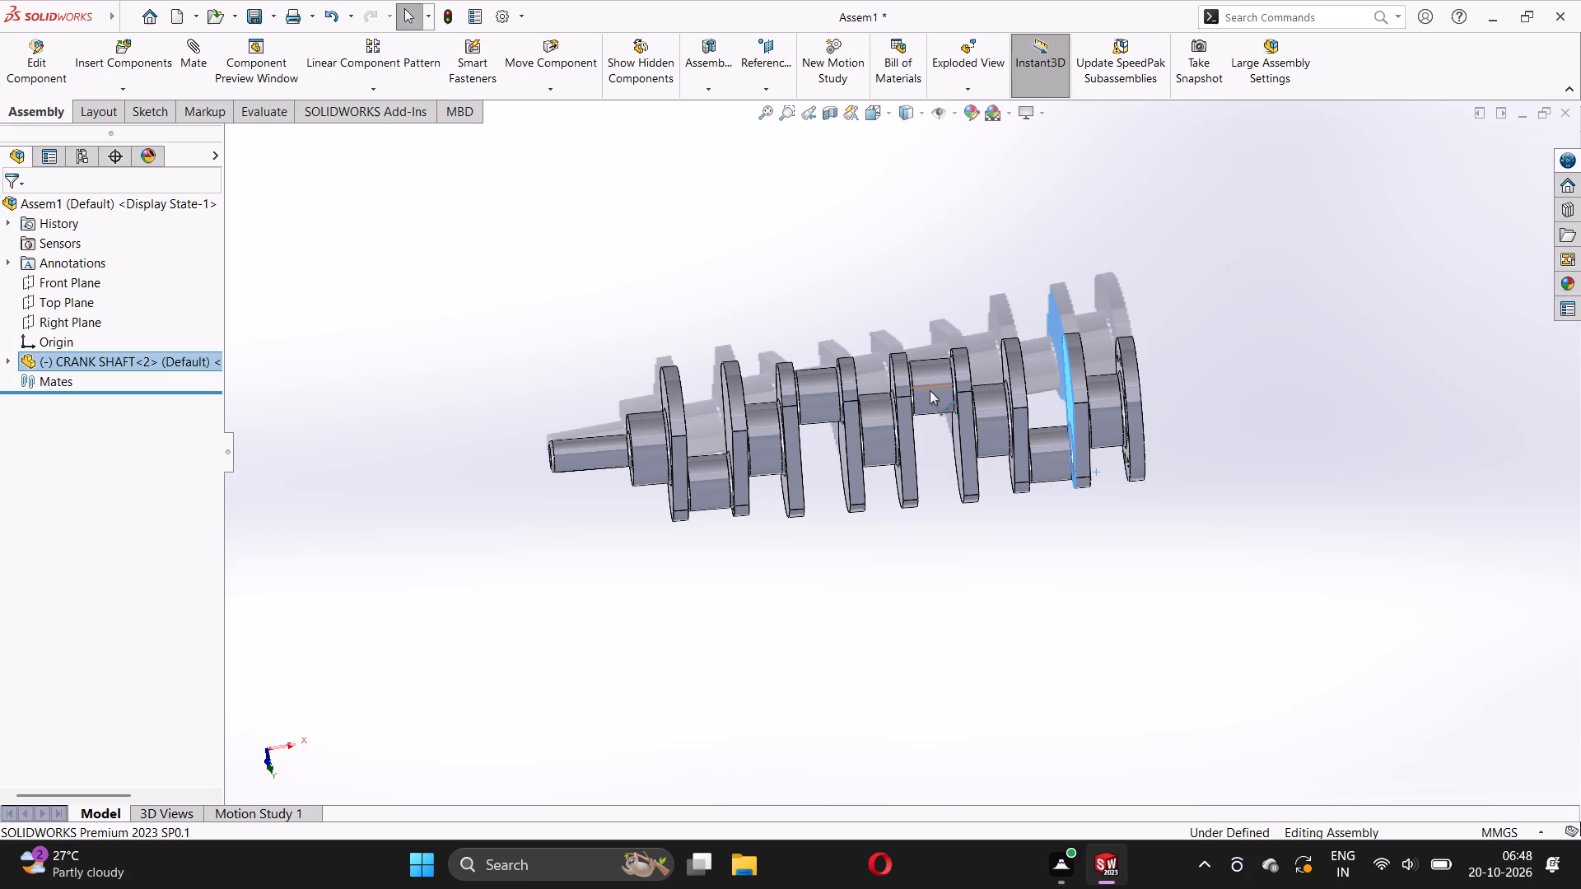
click(699, 281)
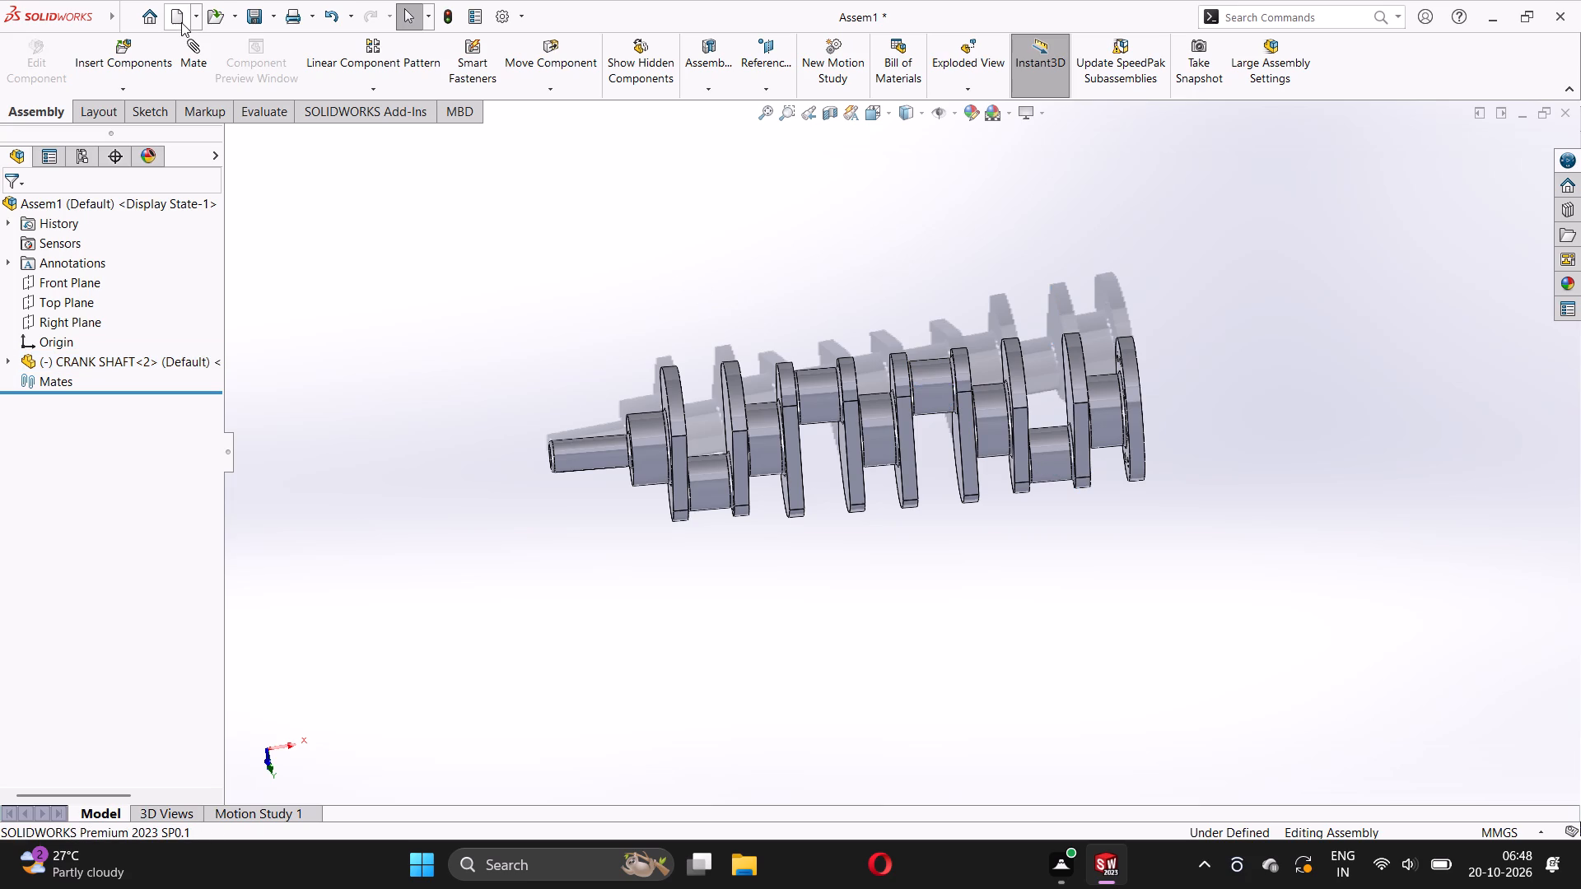
Open the CRANK SHAFT part in its own window from the recent documents.
click(154, 16)
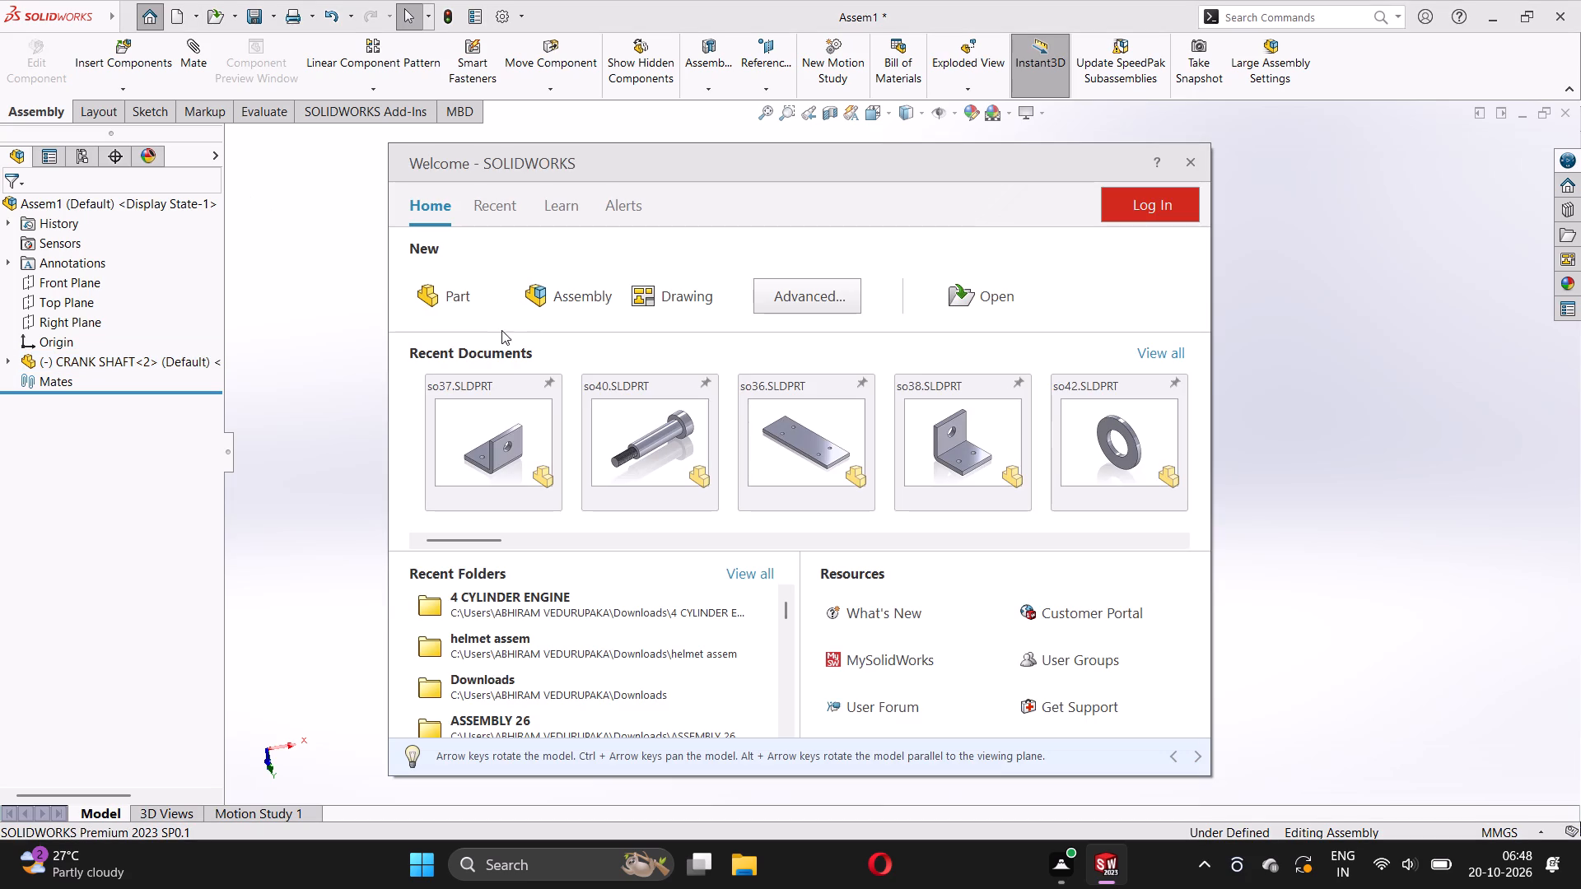
click(1177, 359)
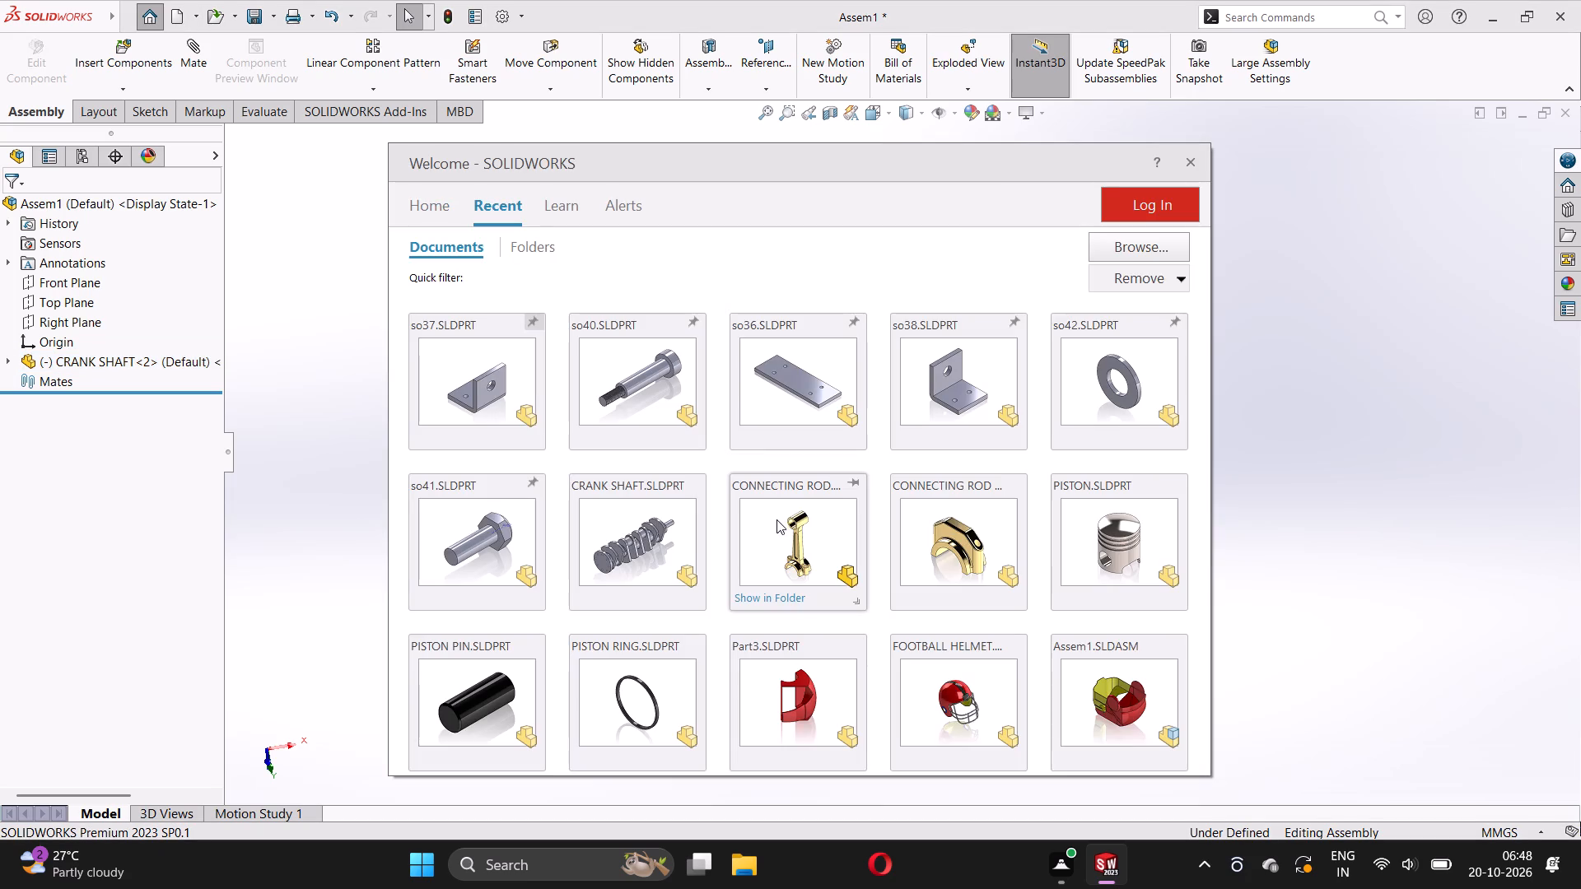
click(653, 526)
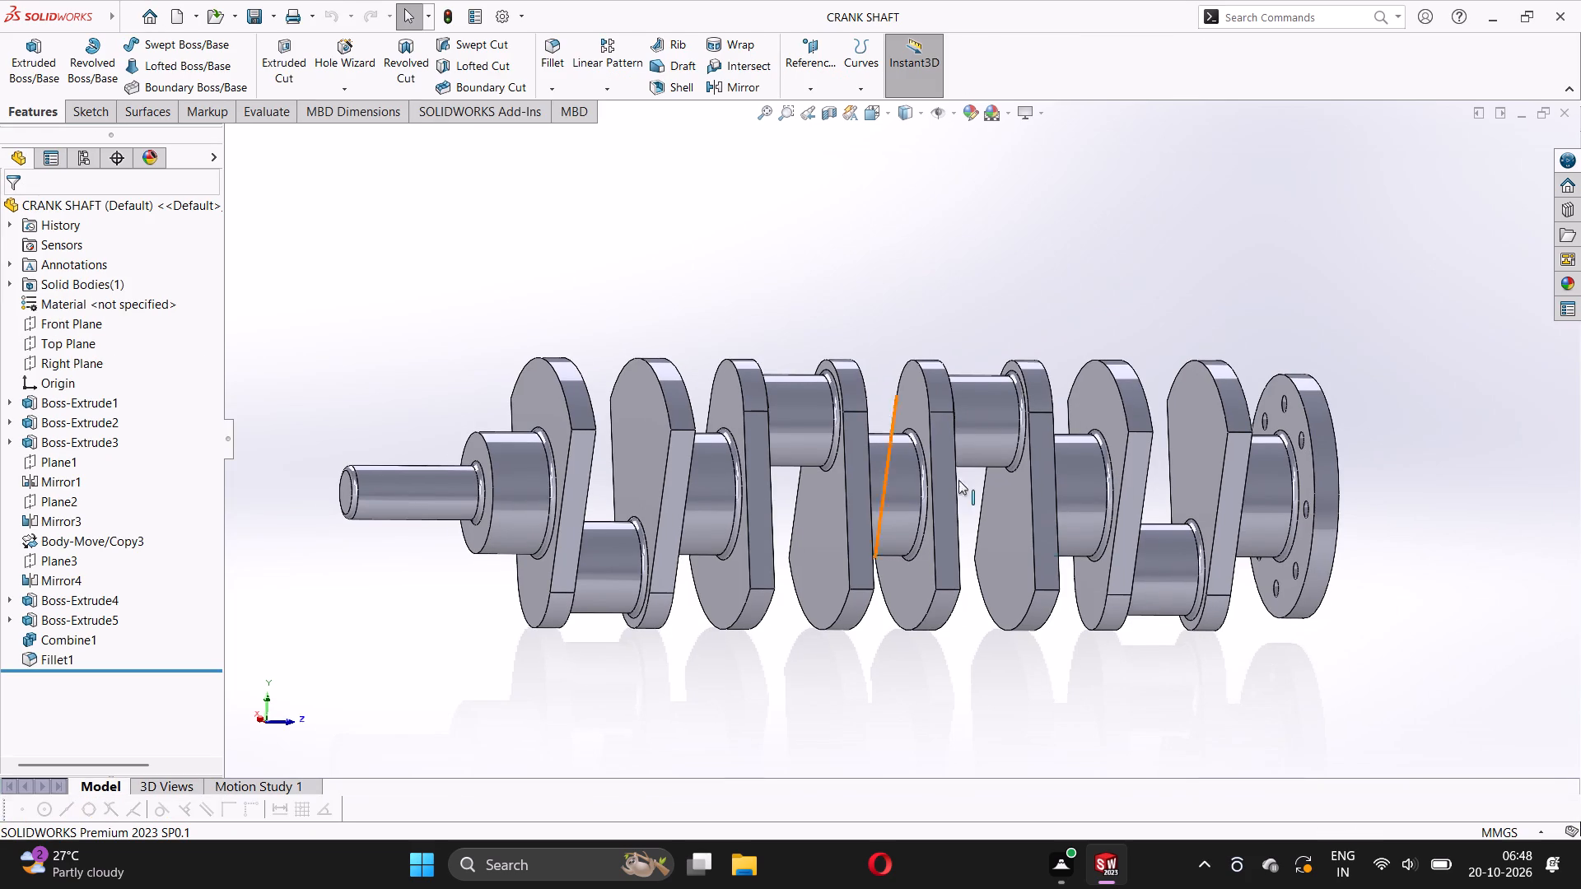
Examine how the crank shaft part is oriented relative to its own Top Plane.
scroll(1044, 542, up, 1)
middle_drag(1033, 524, 1010, 542)
middle_click(1005, 543)
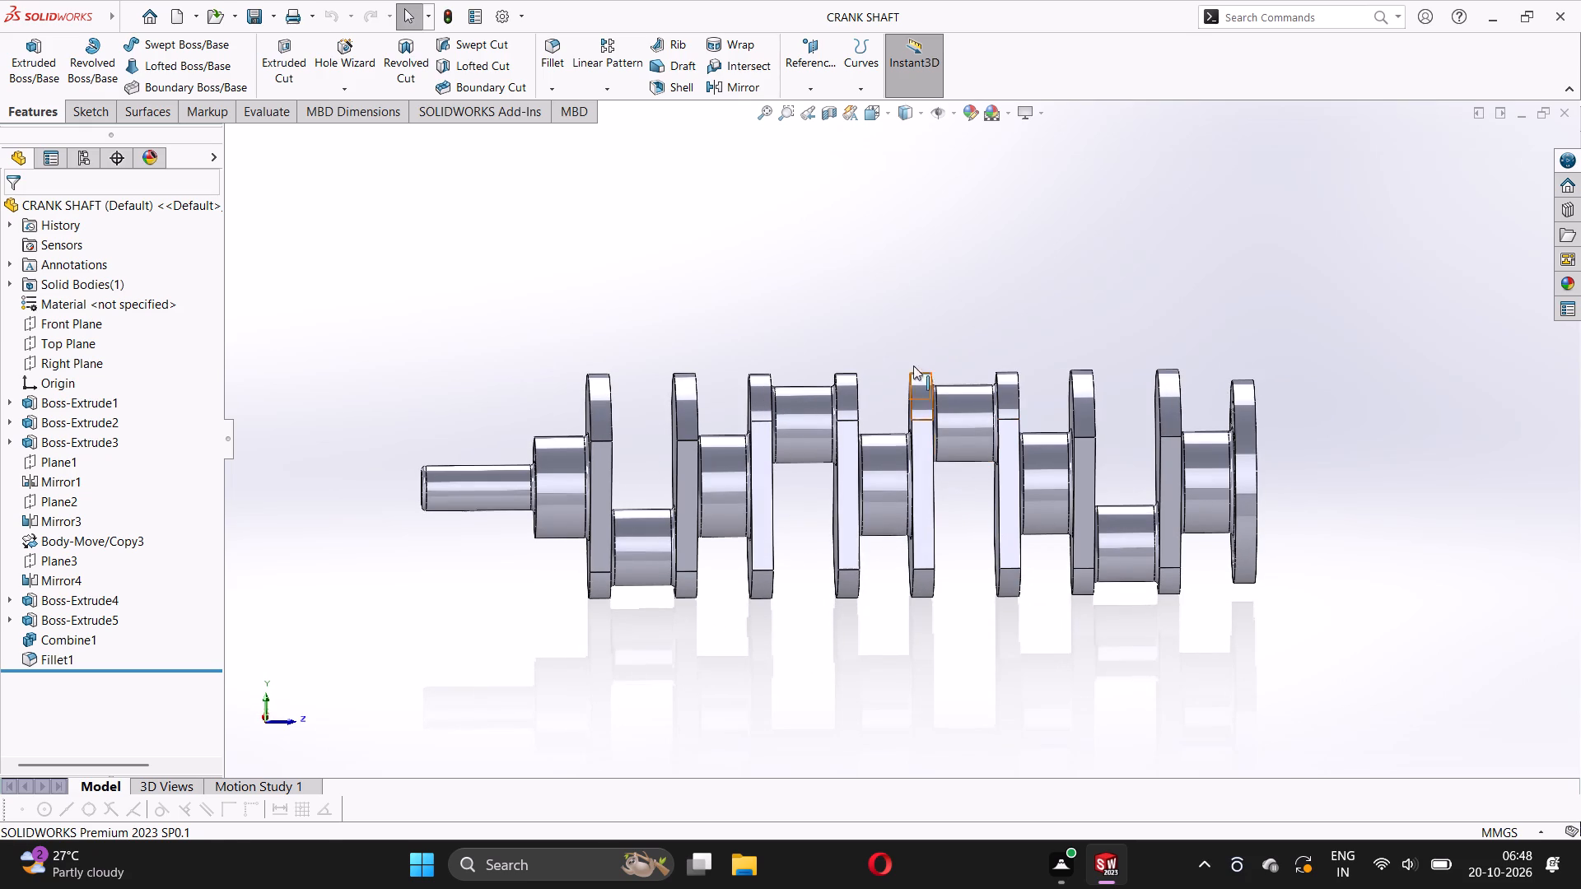
click(891, 115)
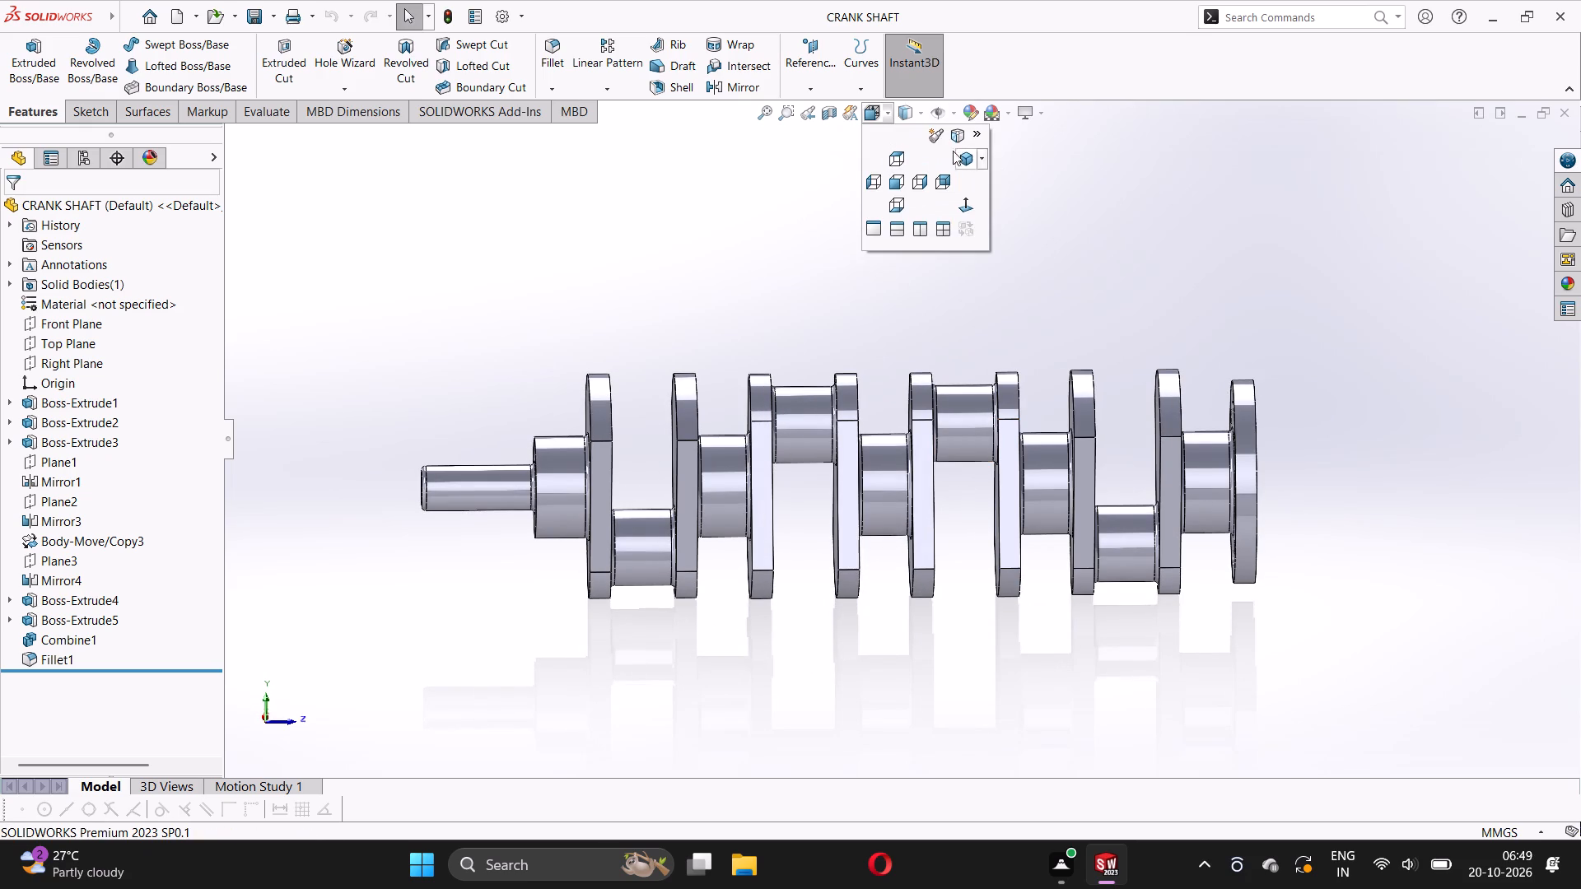
click(949, 117)
click(944, 117)
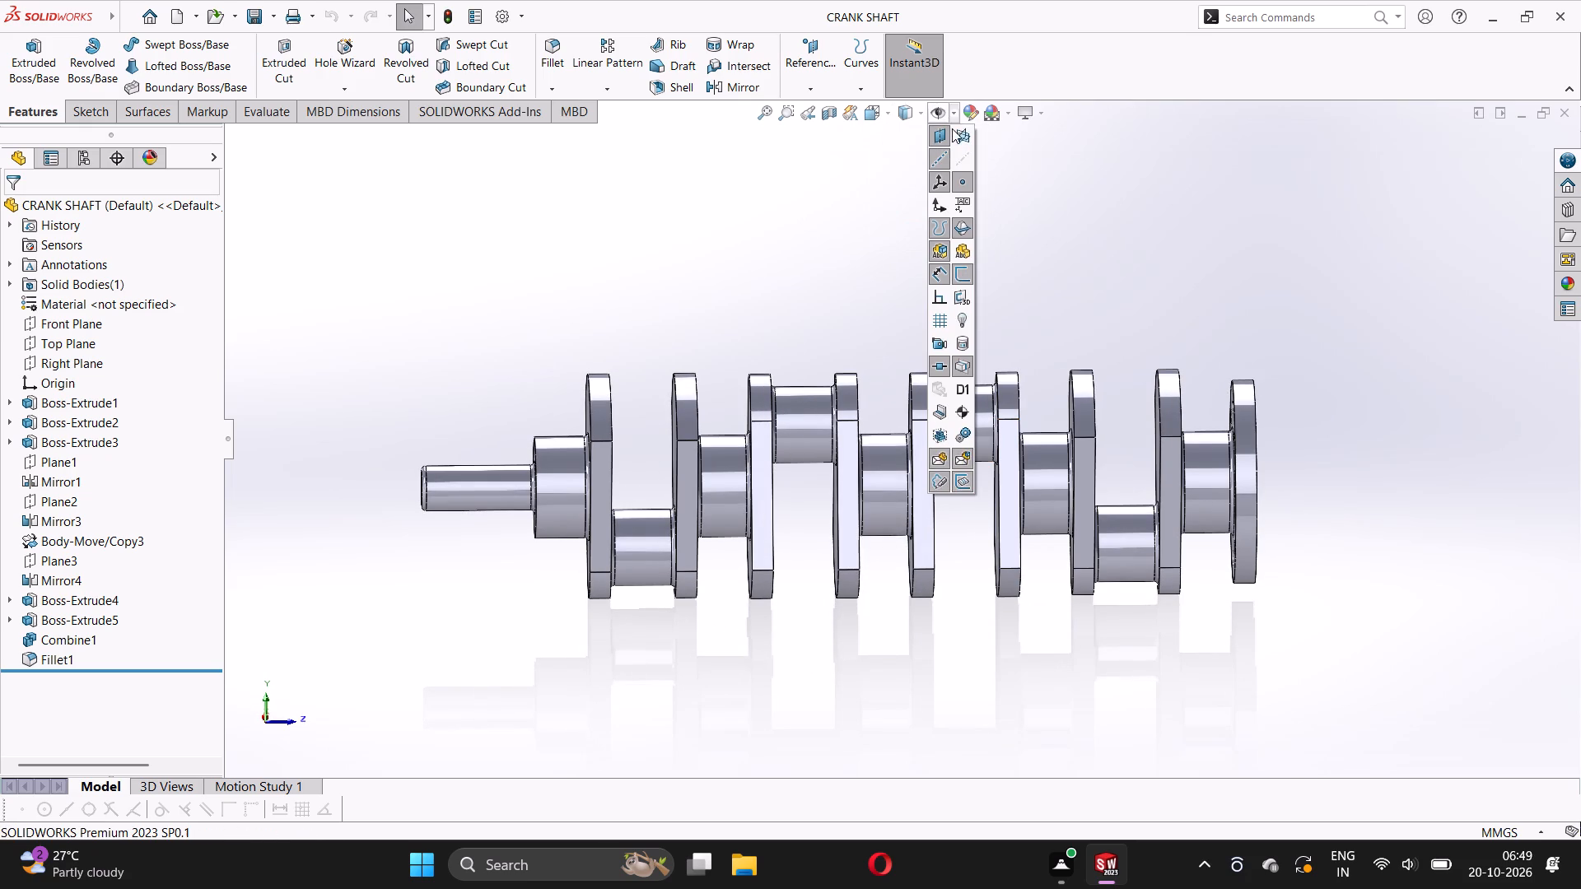
click(1206, 272)
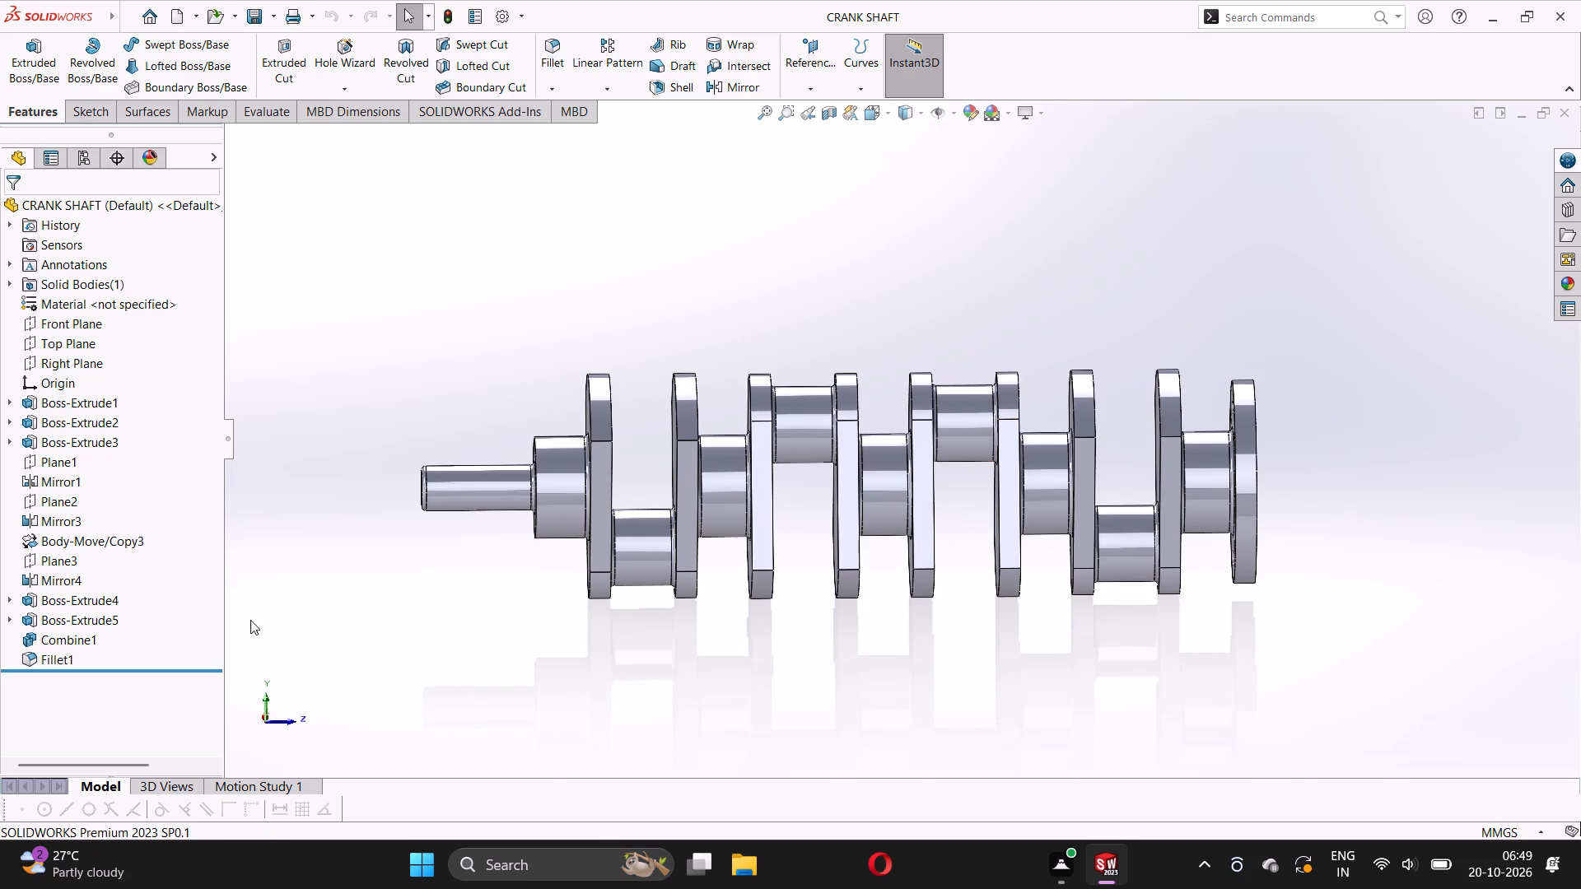
click(63, 344)
middle_drag(757, 532, 827, 519)
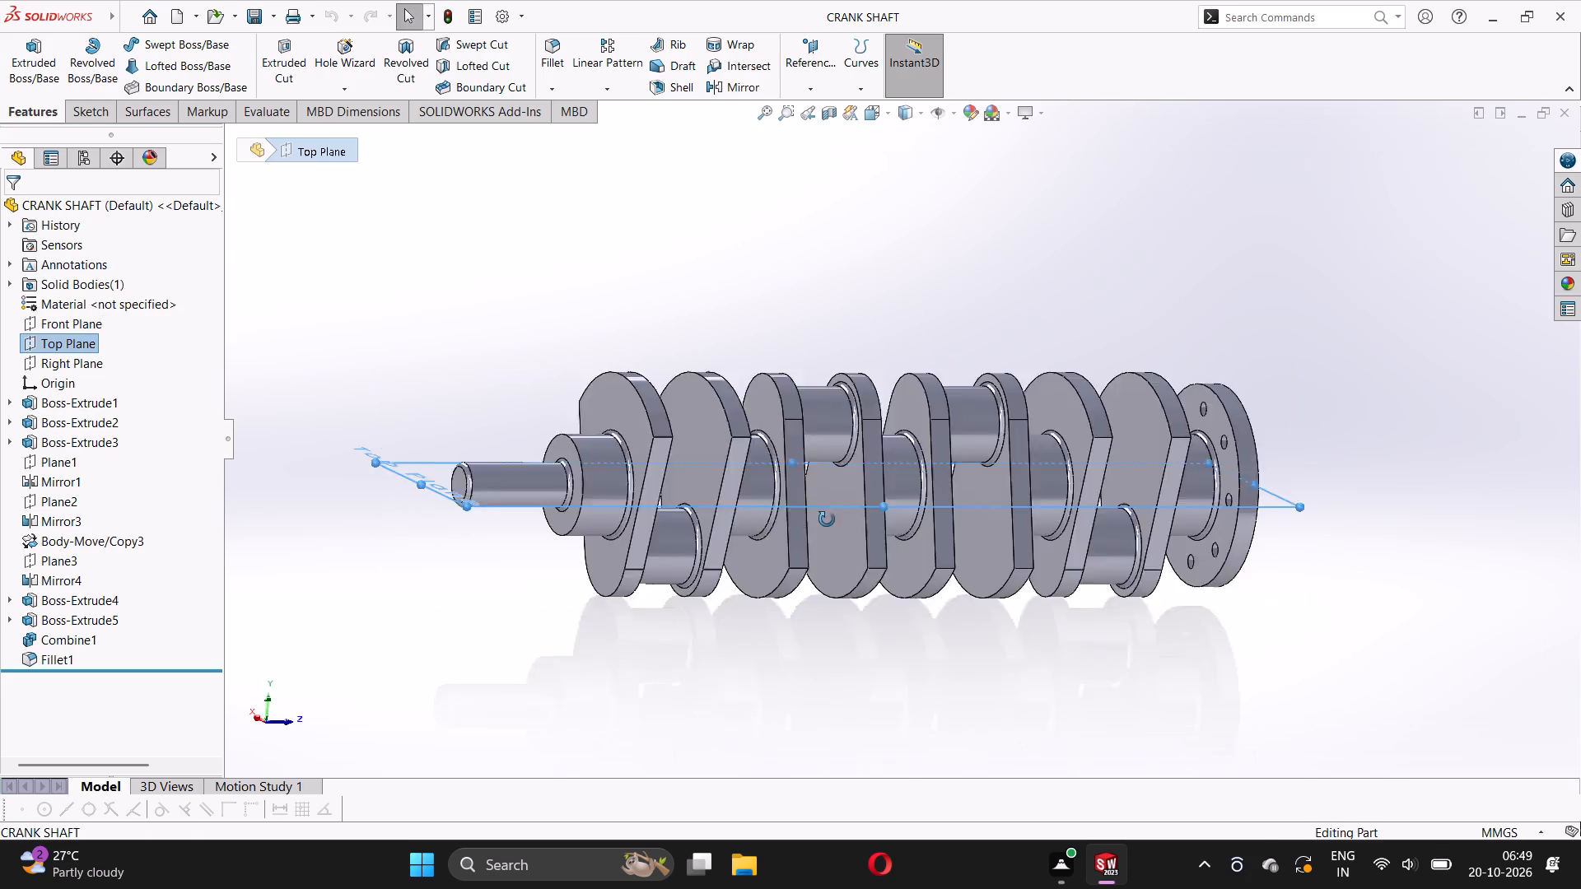
middle_drag(827, 519, 743, 536)
click(64, 344)
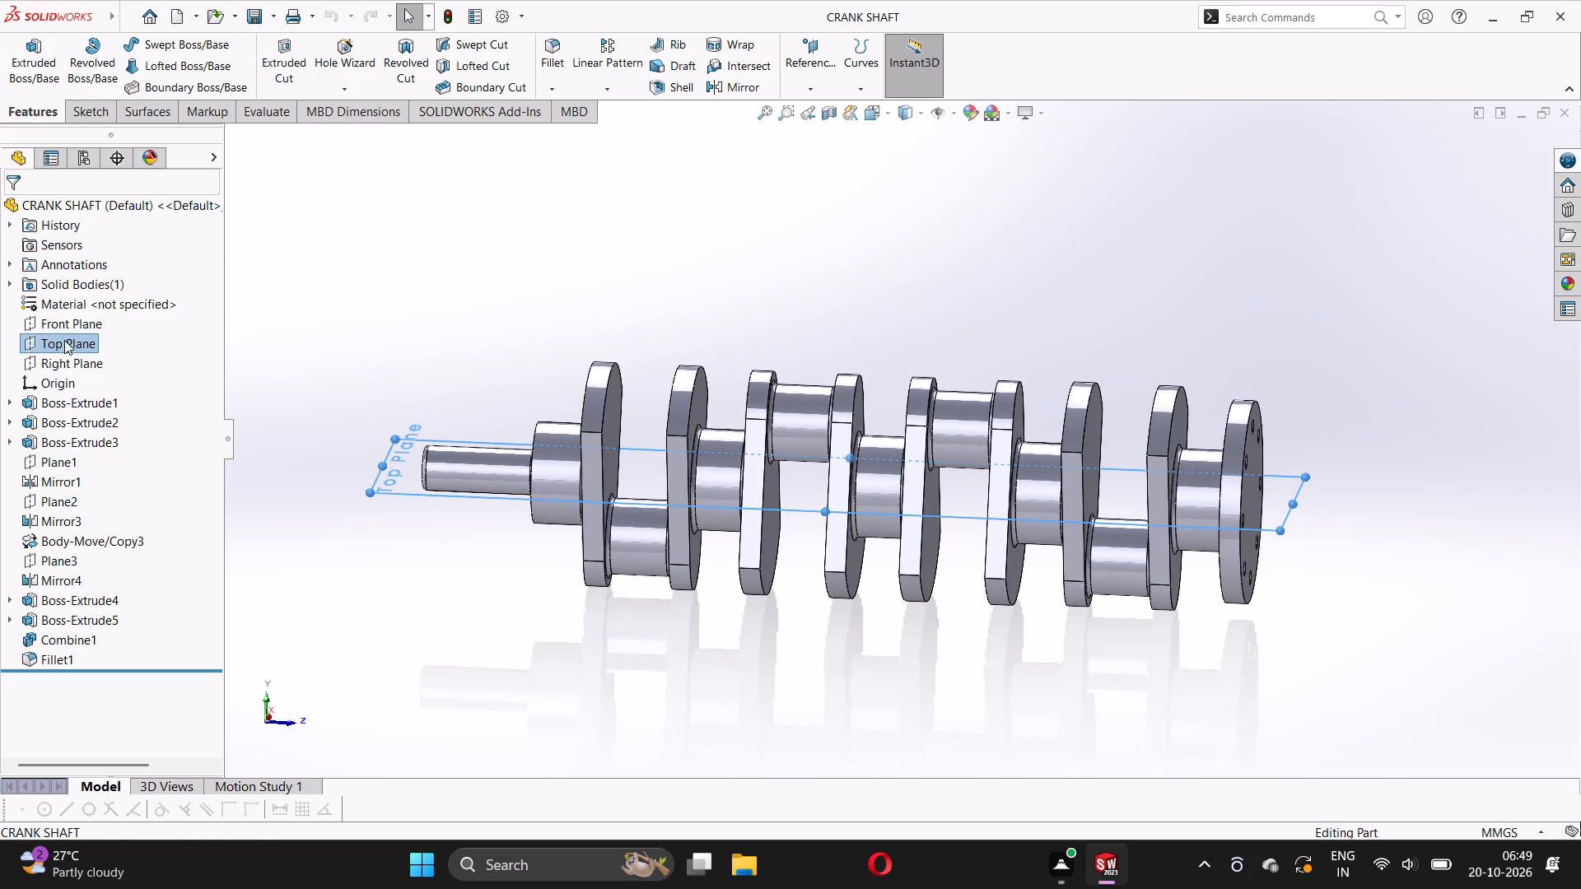
click(285, 334)
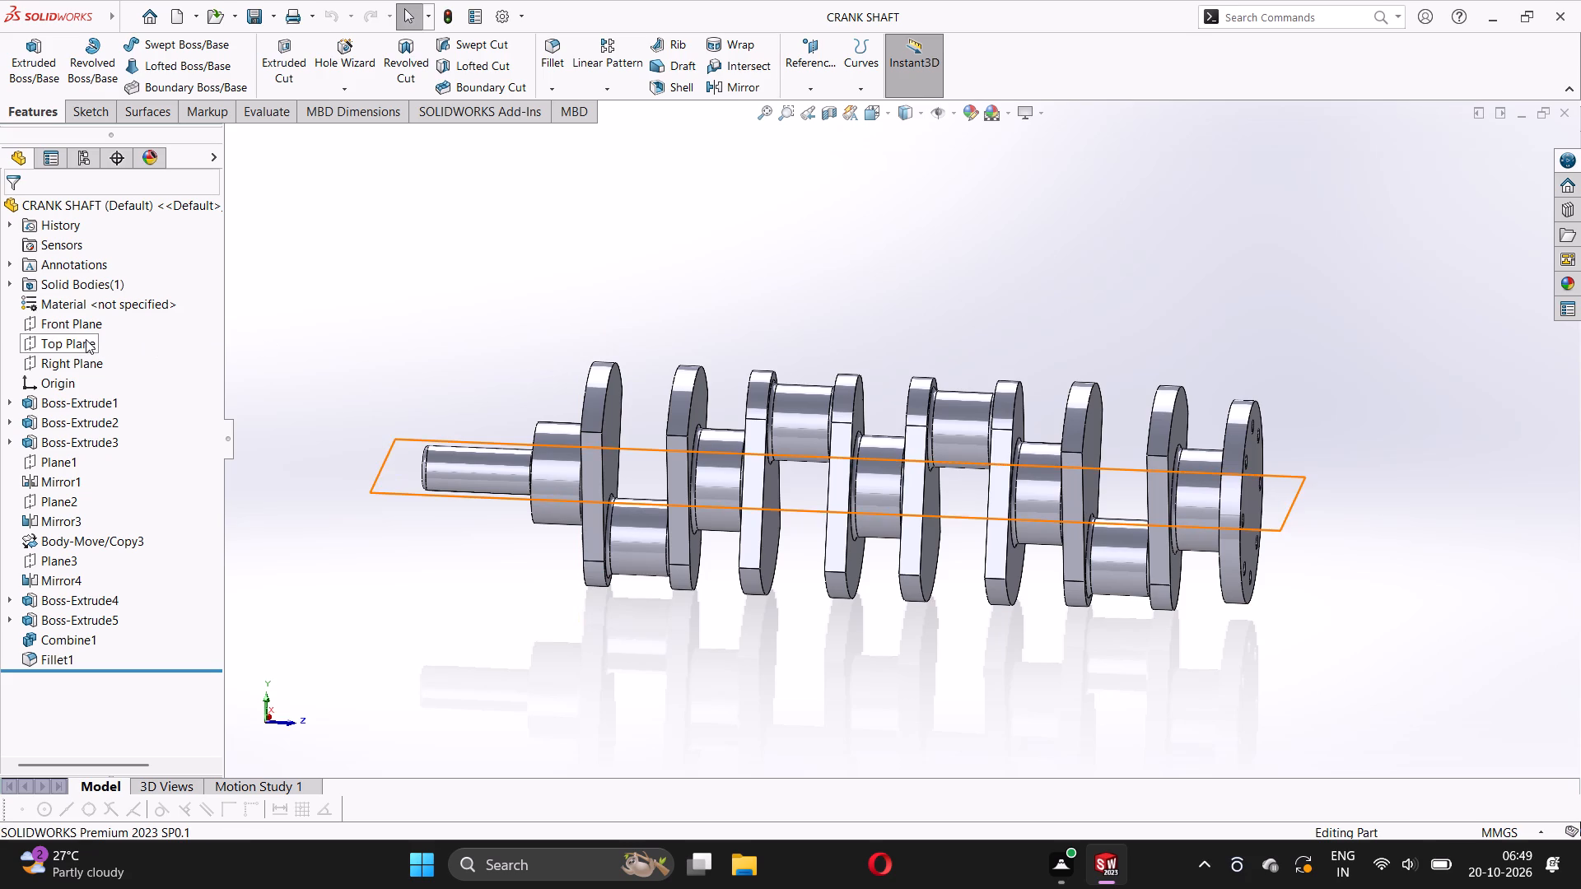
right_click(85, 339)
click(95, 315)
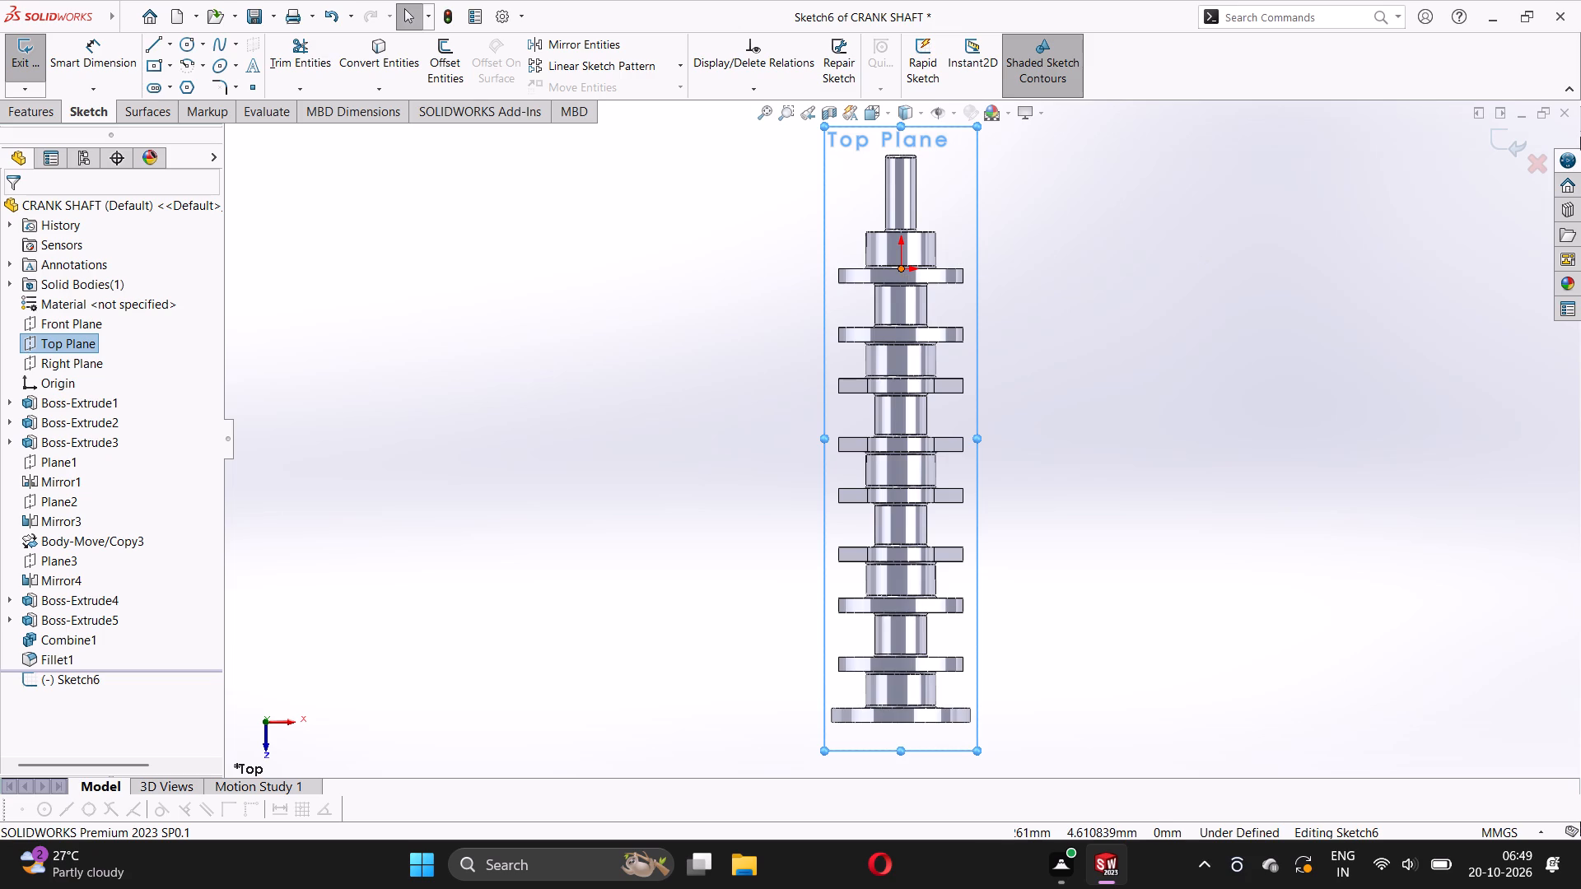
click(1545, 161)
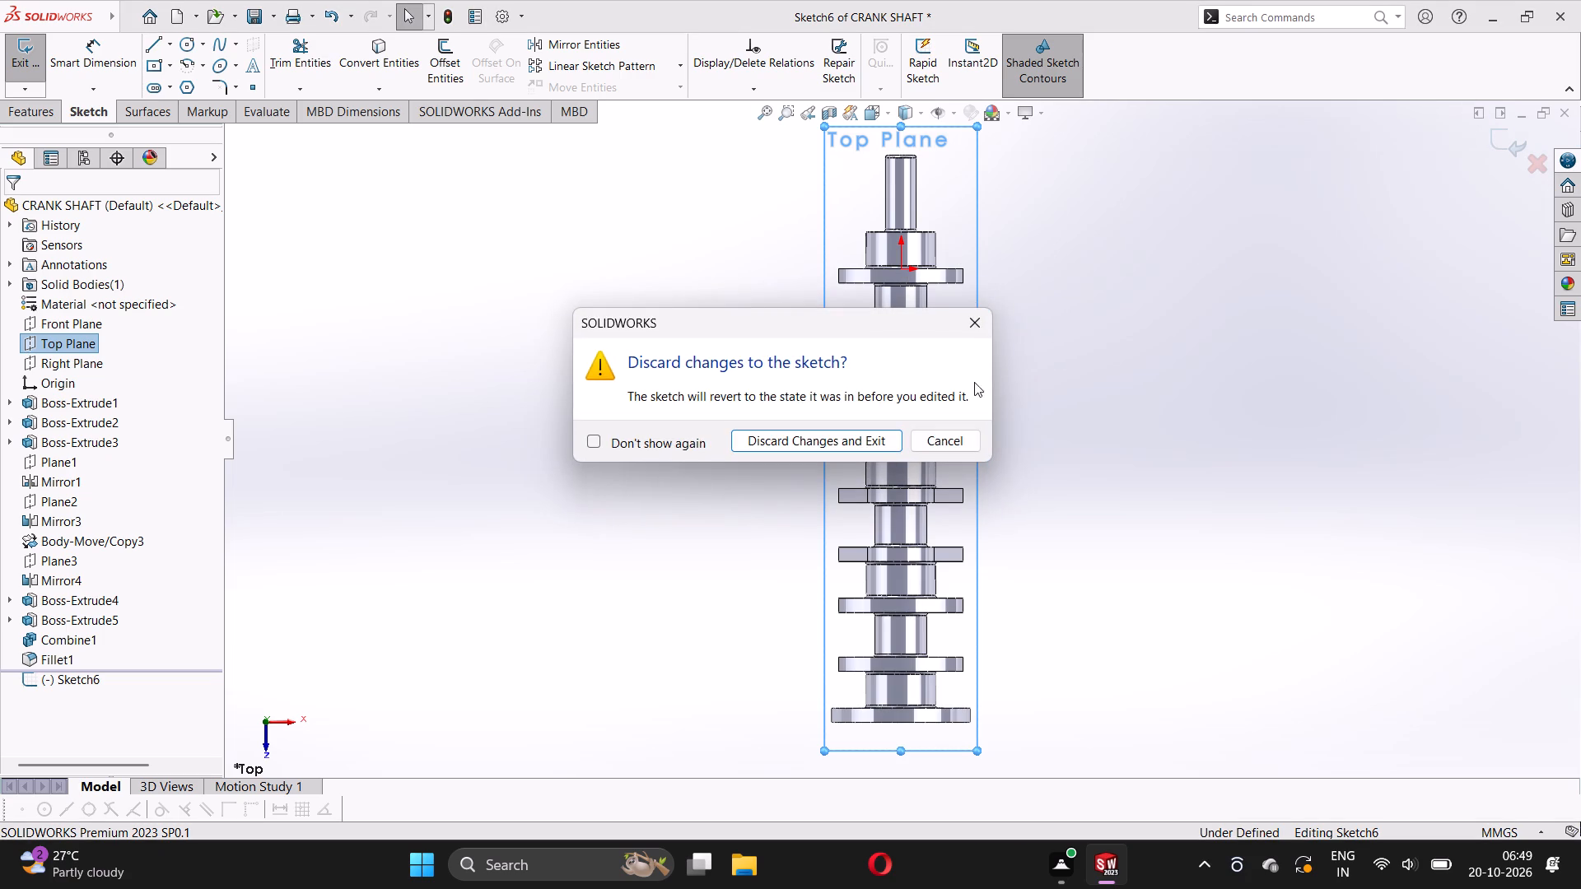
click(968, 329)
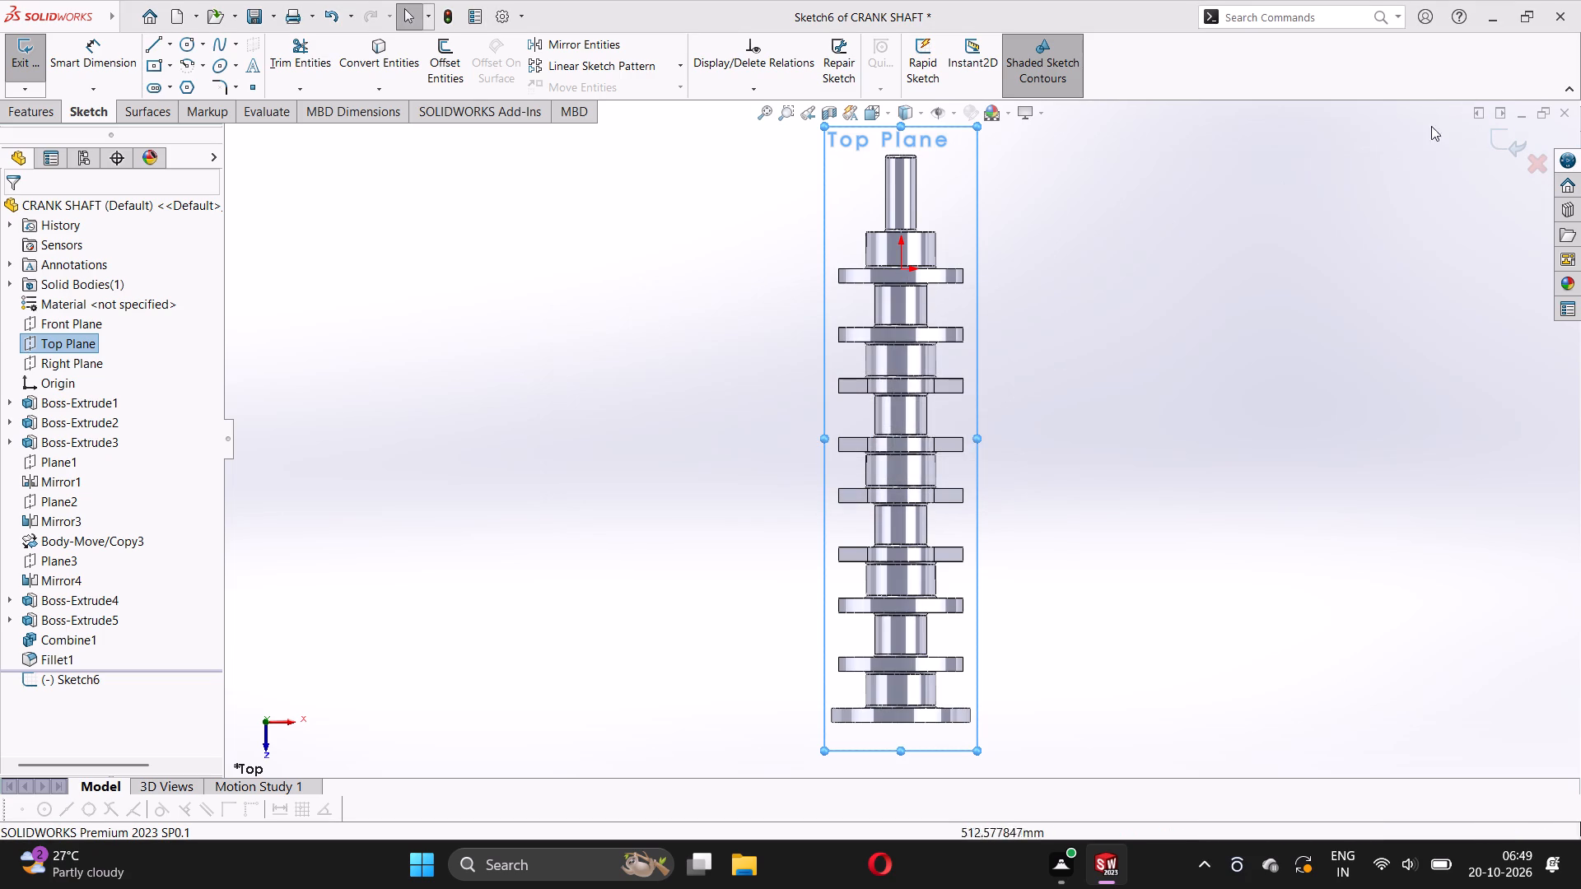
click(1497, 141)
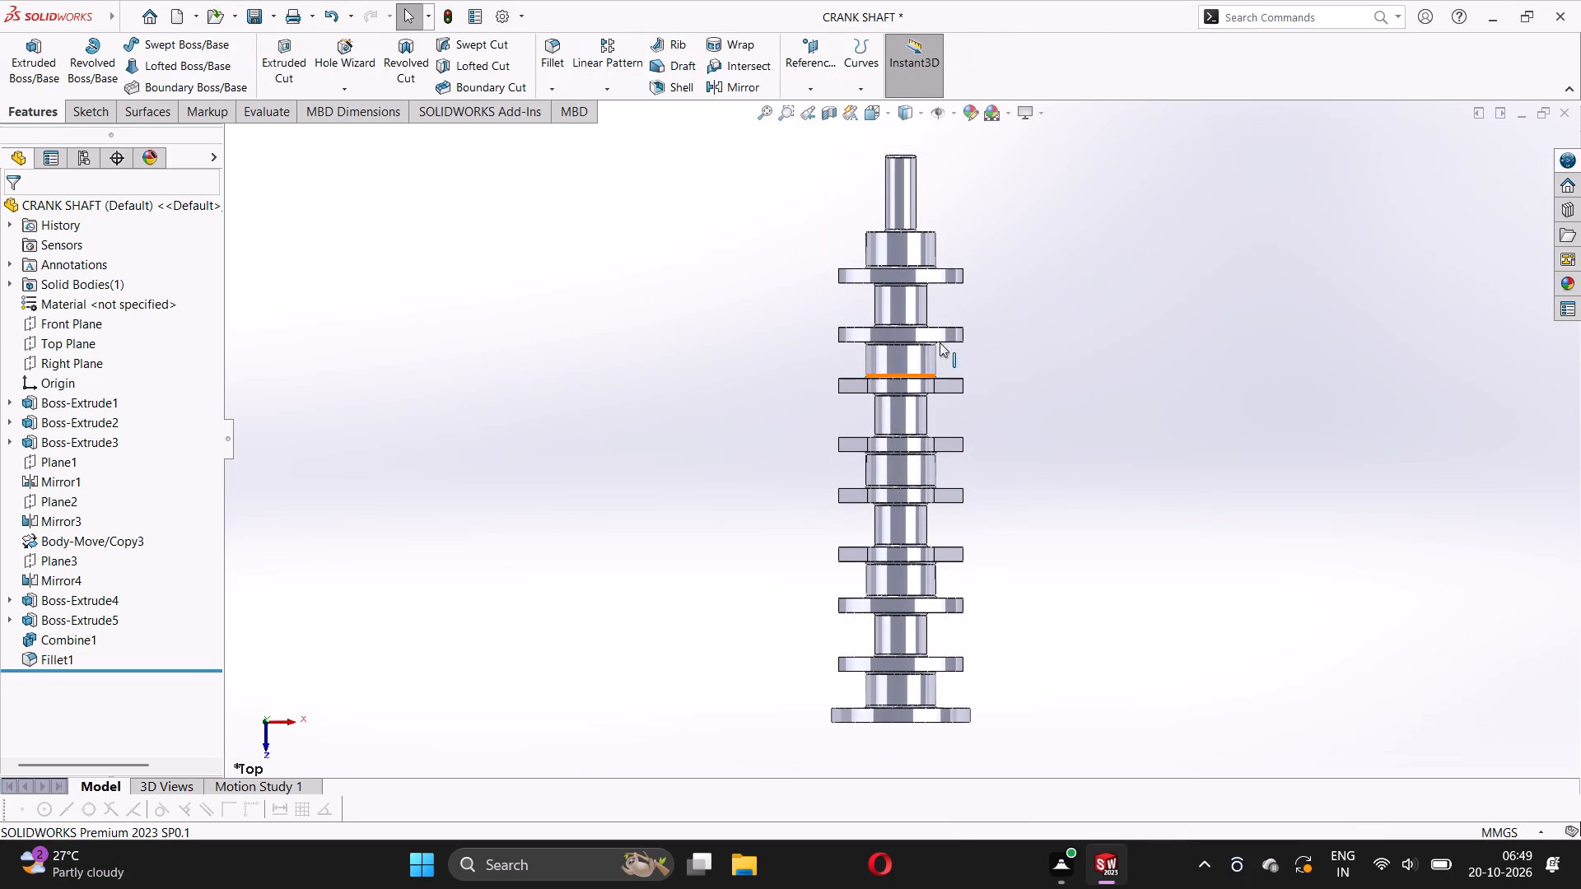
Close the CRANK SHAFT part without saving it, choosing to keep its changes in the assembly.
middle_drag(1033, 271, 998, 483)
middle_drag(1017, 278, 971, 376)
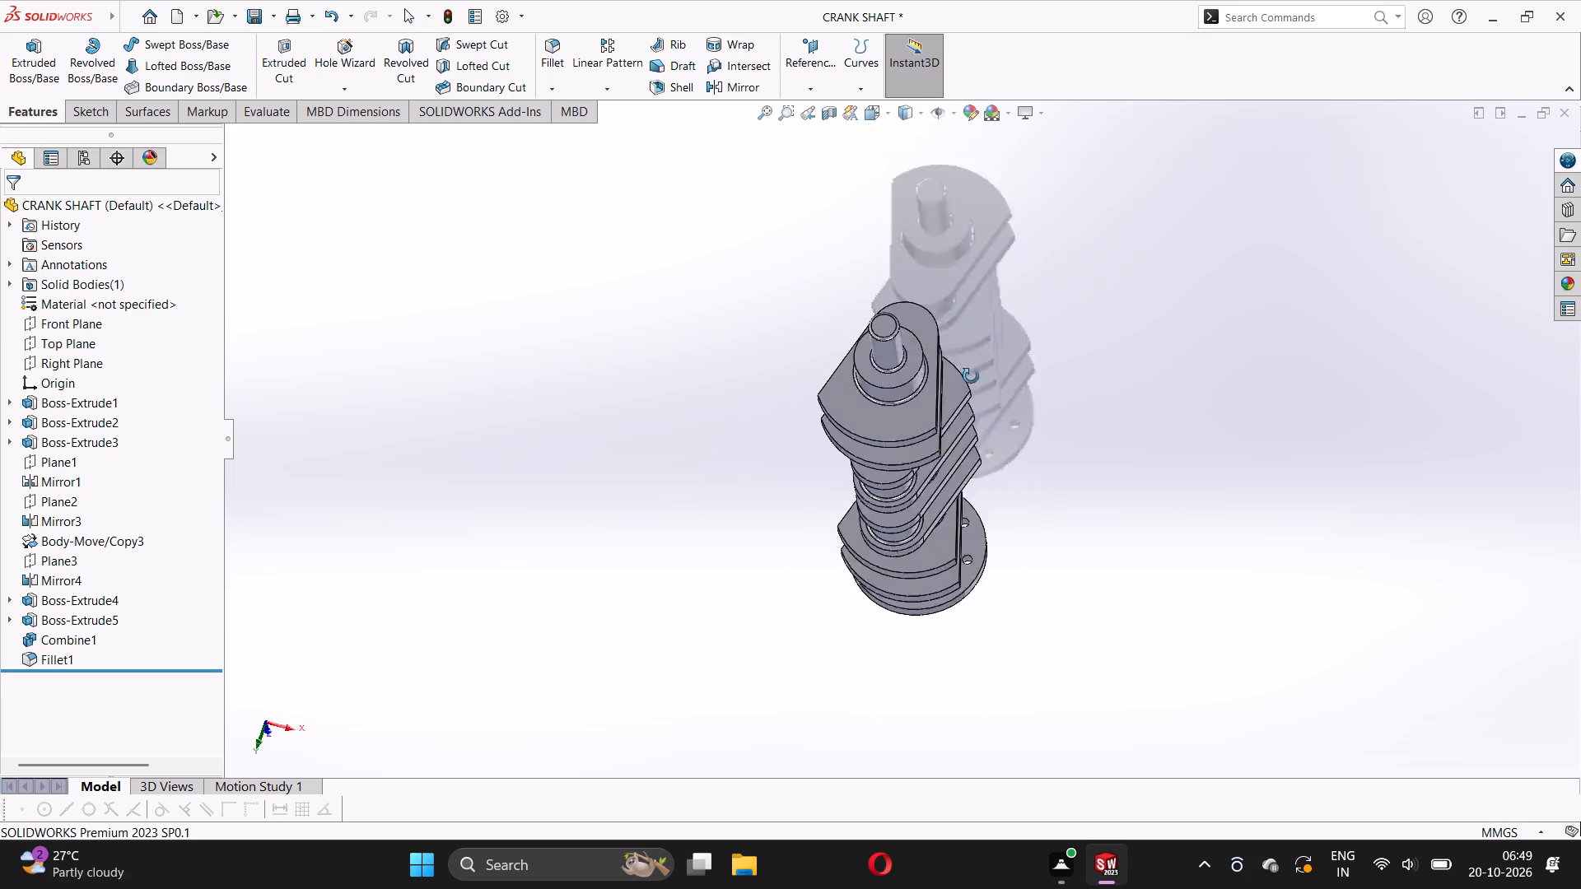
middle_drag(971, 376, 803, 476)
middle_drag(884, 516, 920, 454)
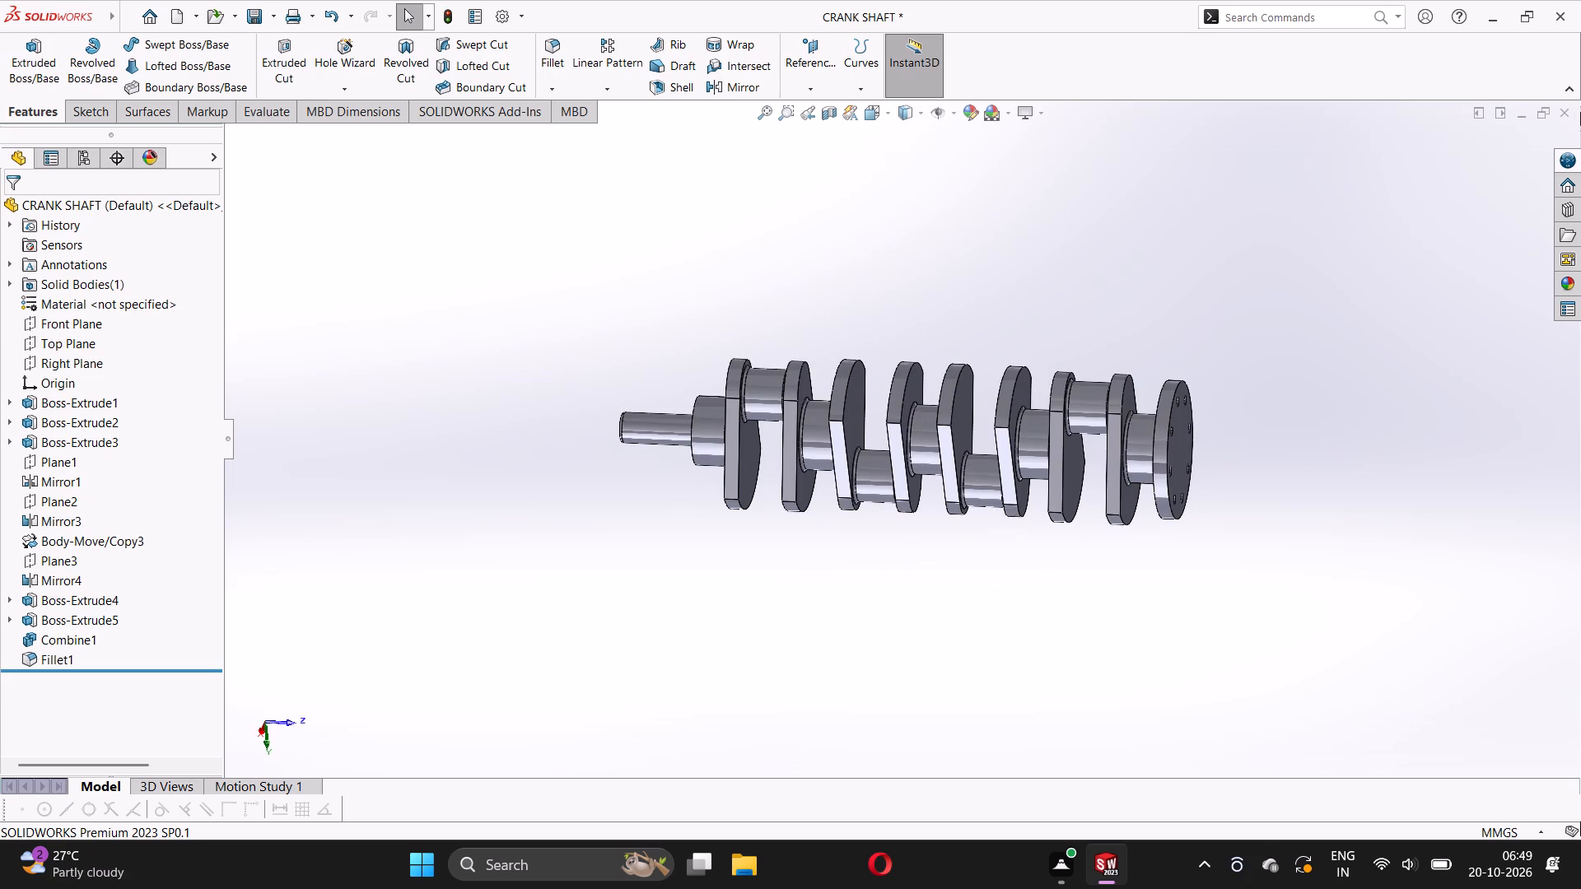
click(1565, 109)
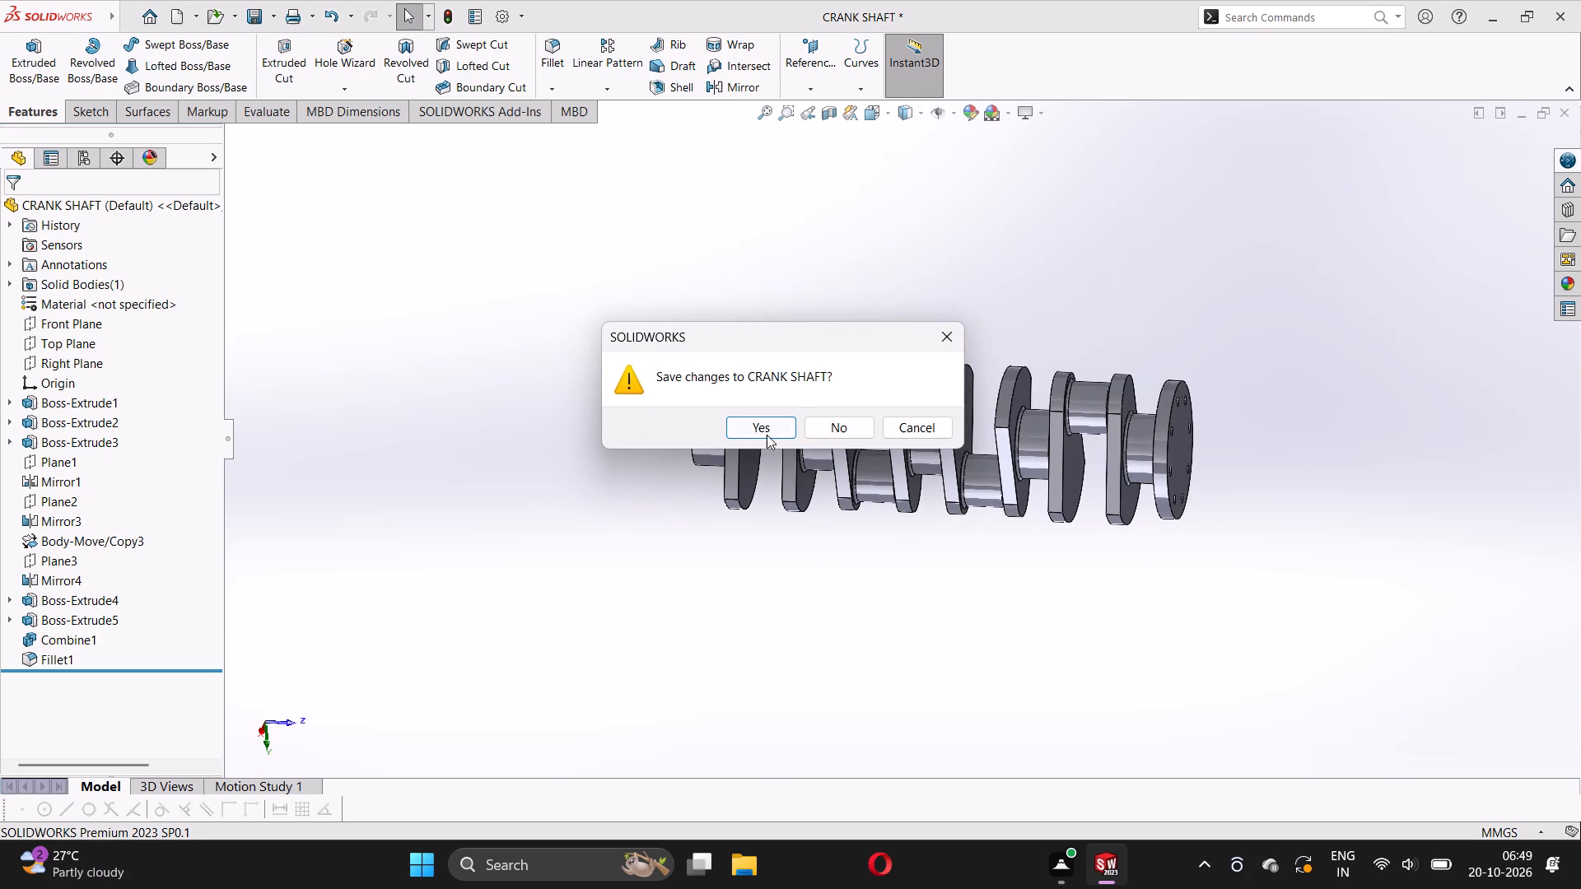
click(830, 429)
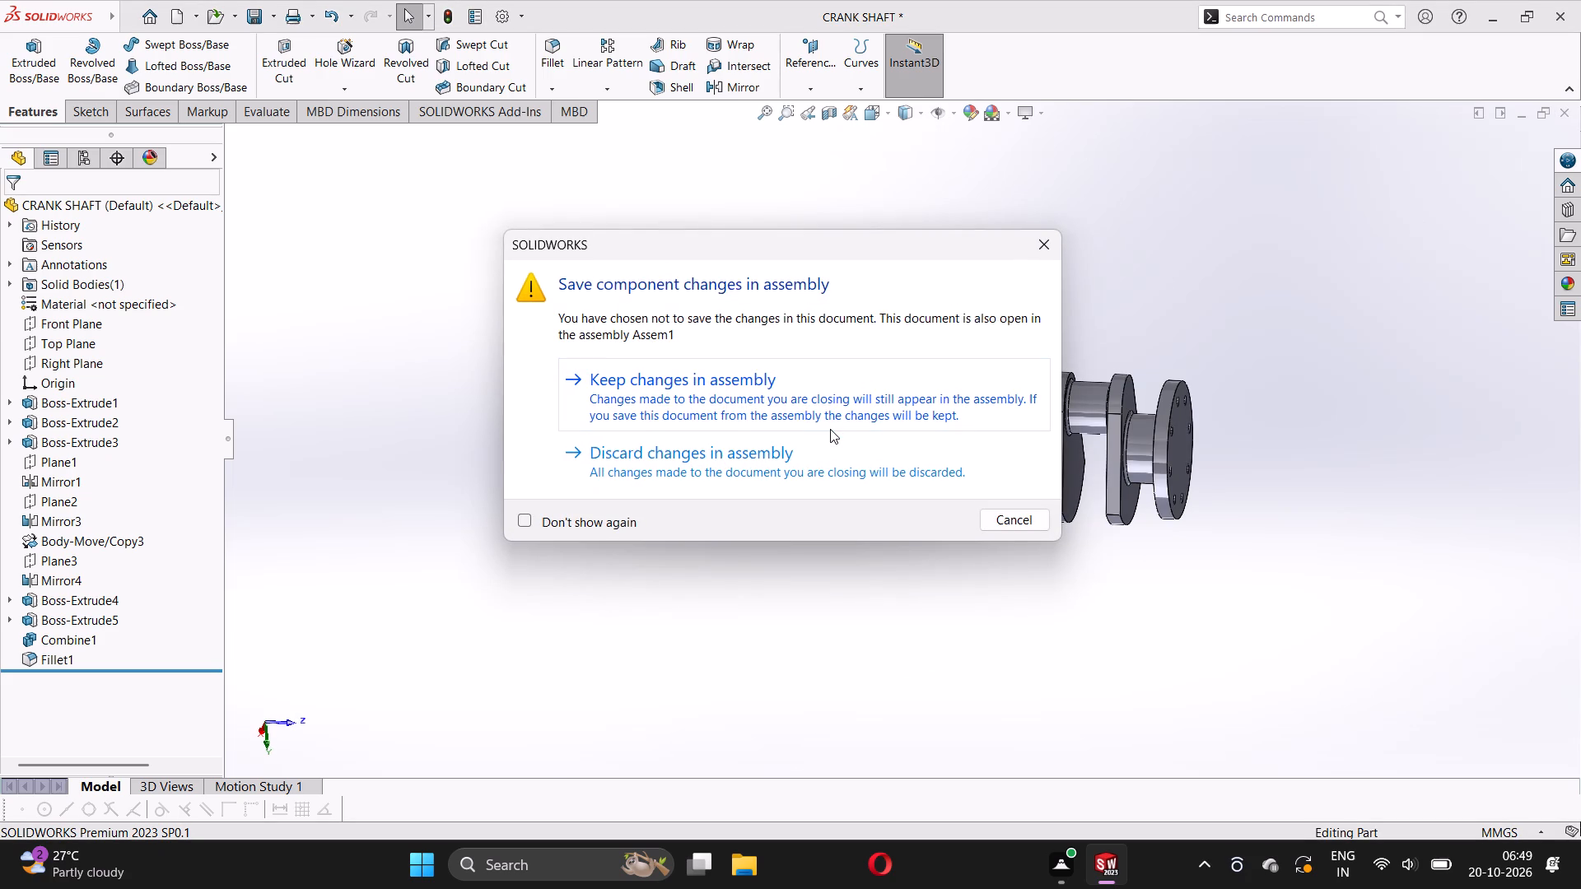
scroll(830, 429, down, 1)
click(1034, 237)
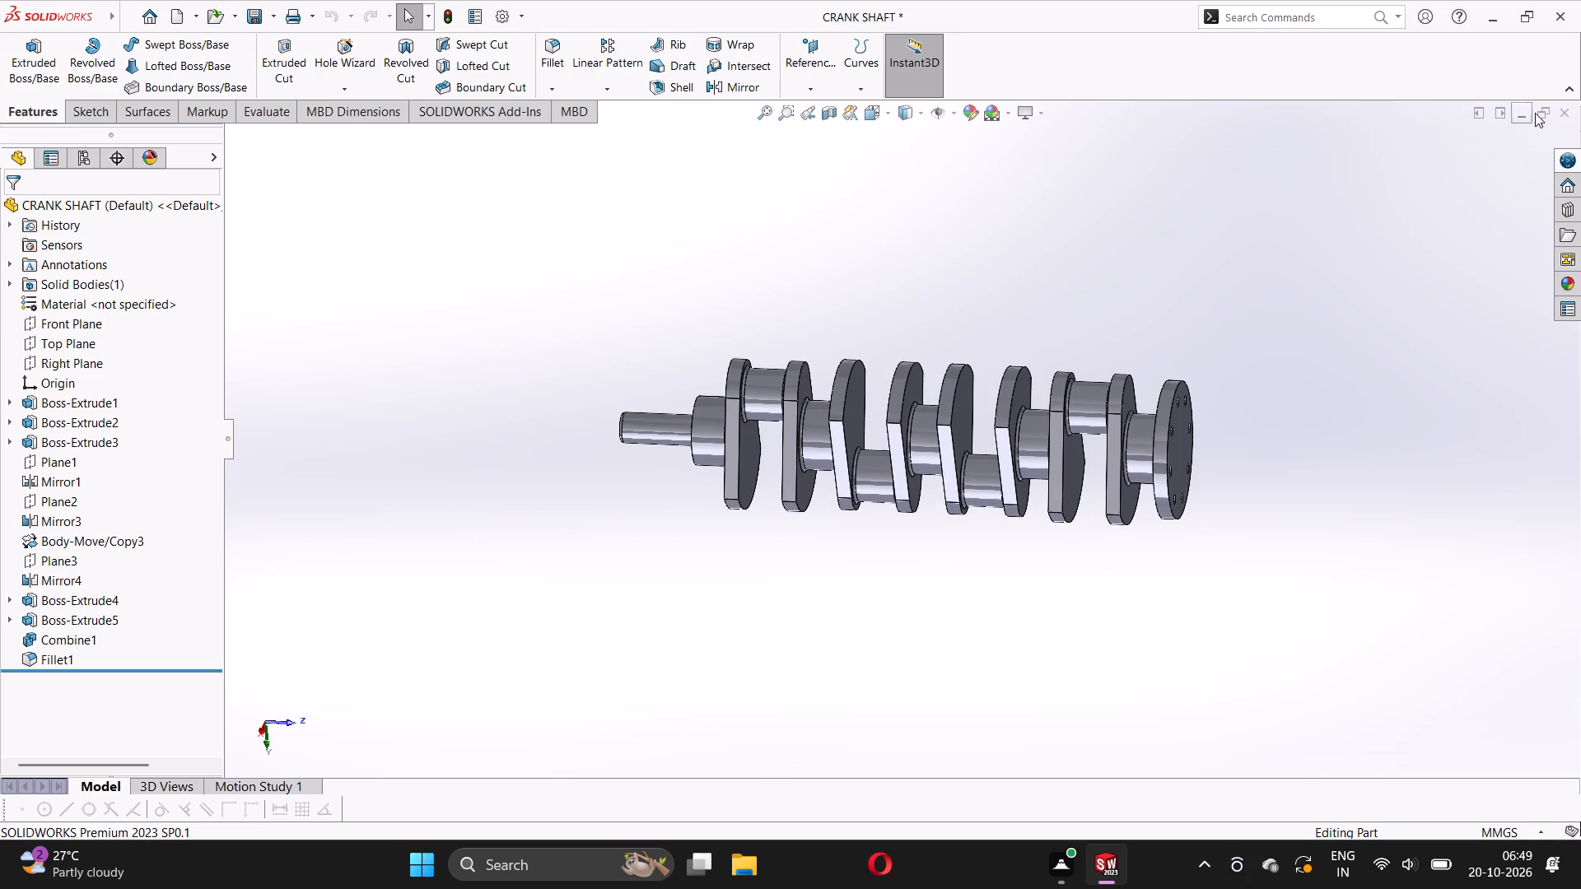
click(1565, 115)
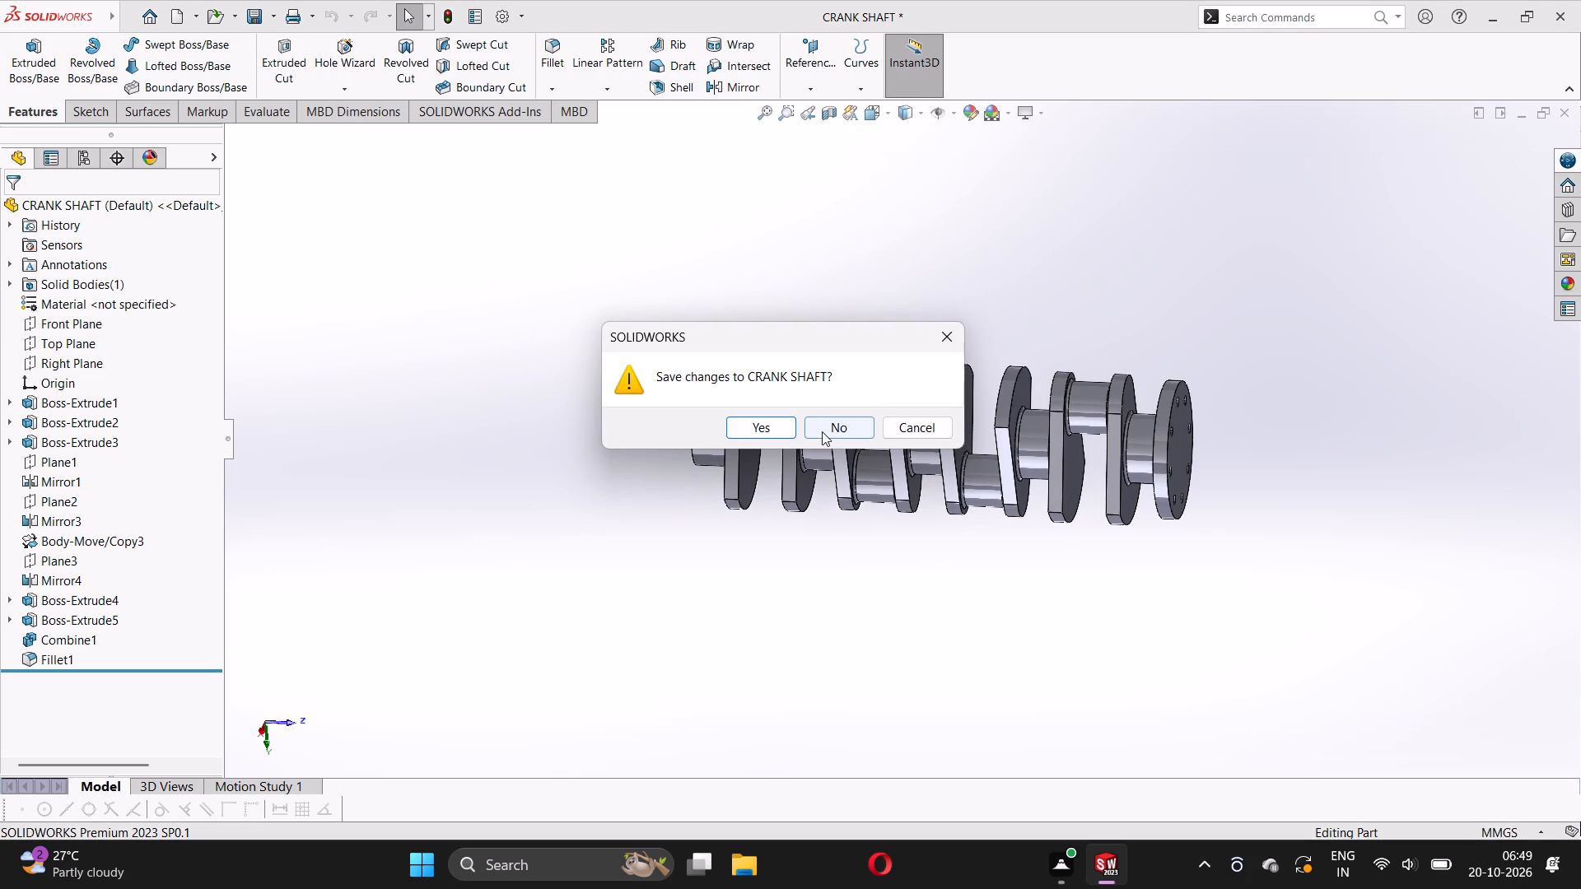
click(822, 431)
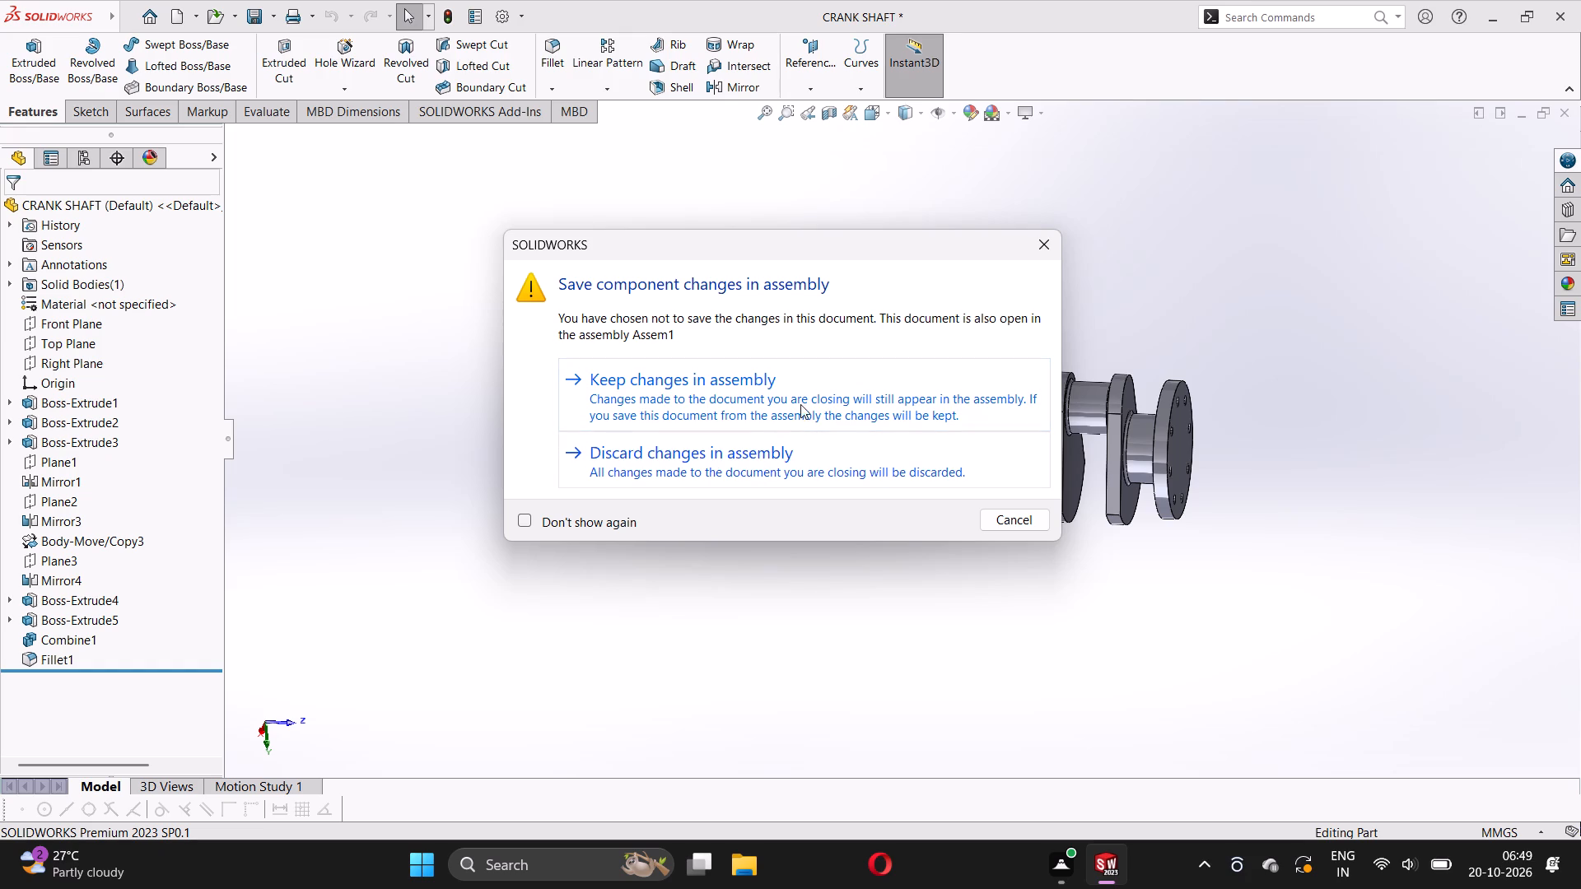
click(814, 378)
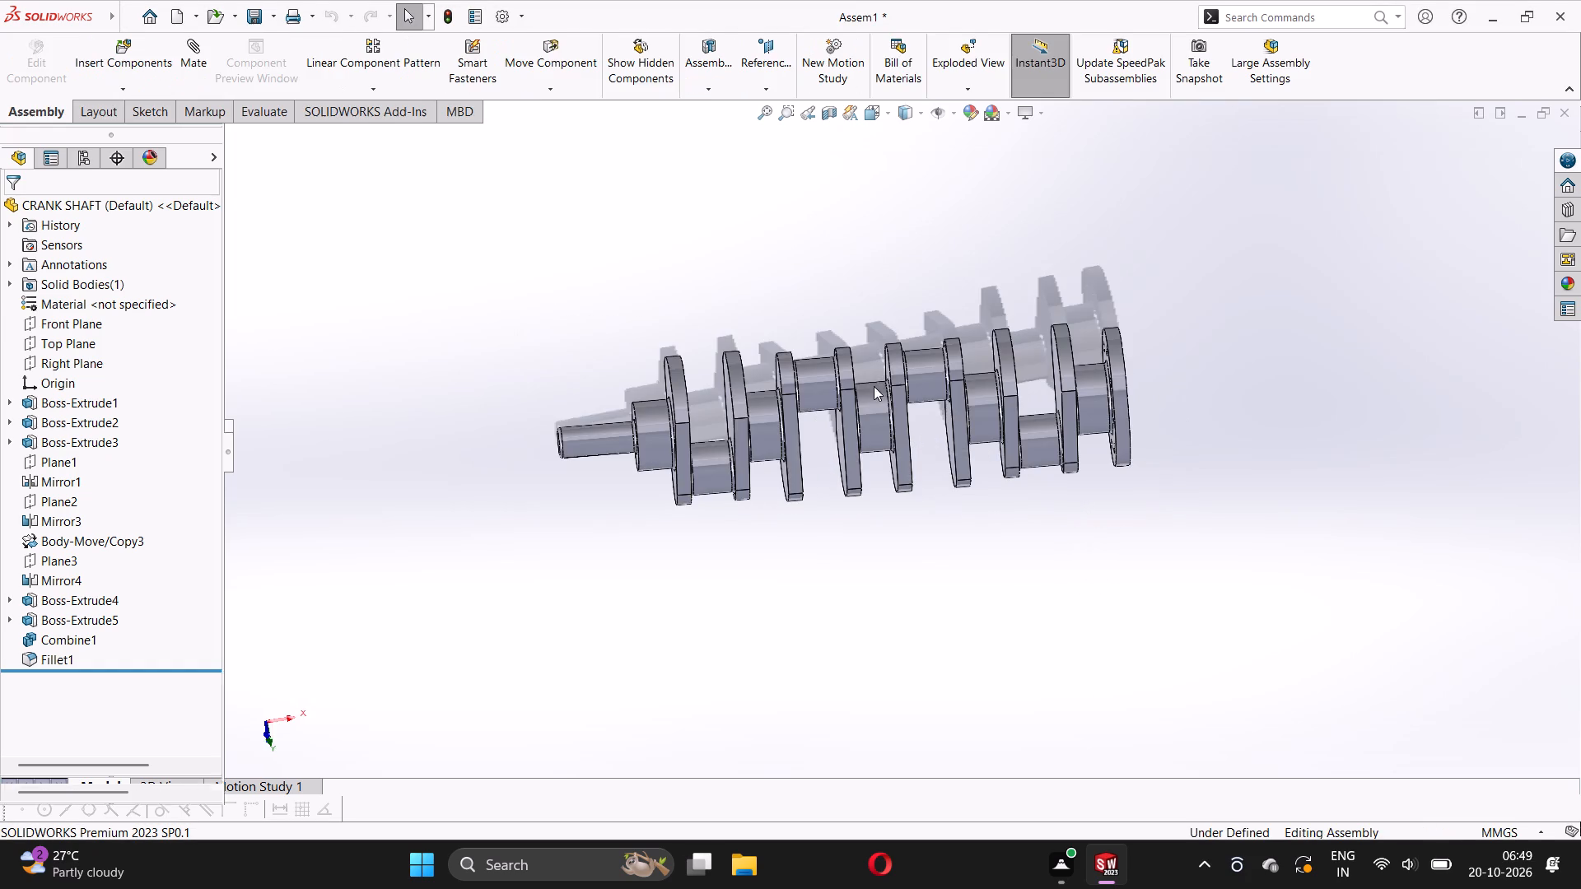
Create a reference plane midway between the two opposite flat side faces of the crank web nearest the narrow shaft end.
middle_drag(689, 518, 708, 409)
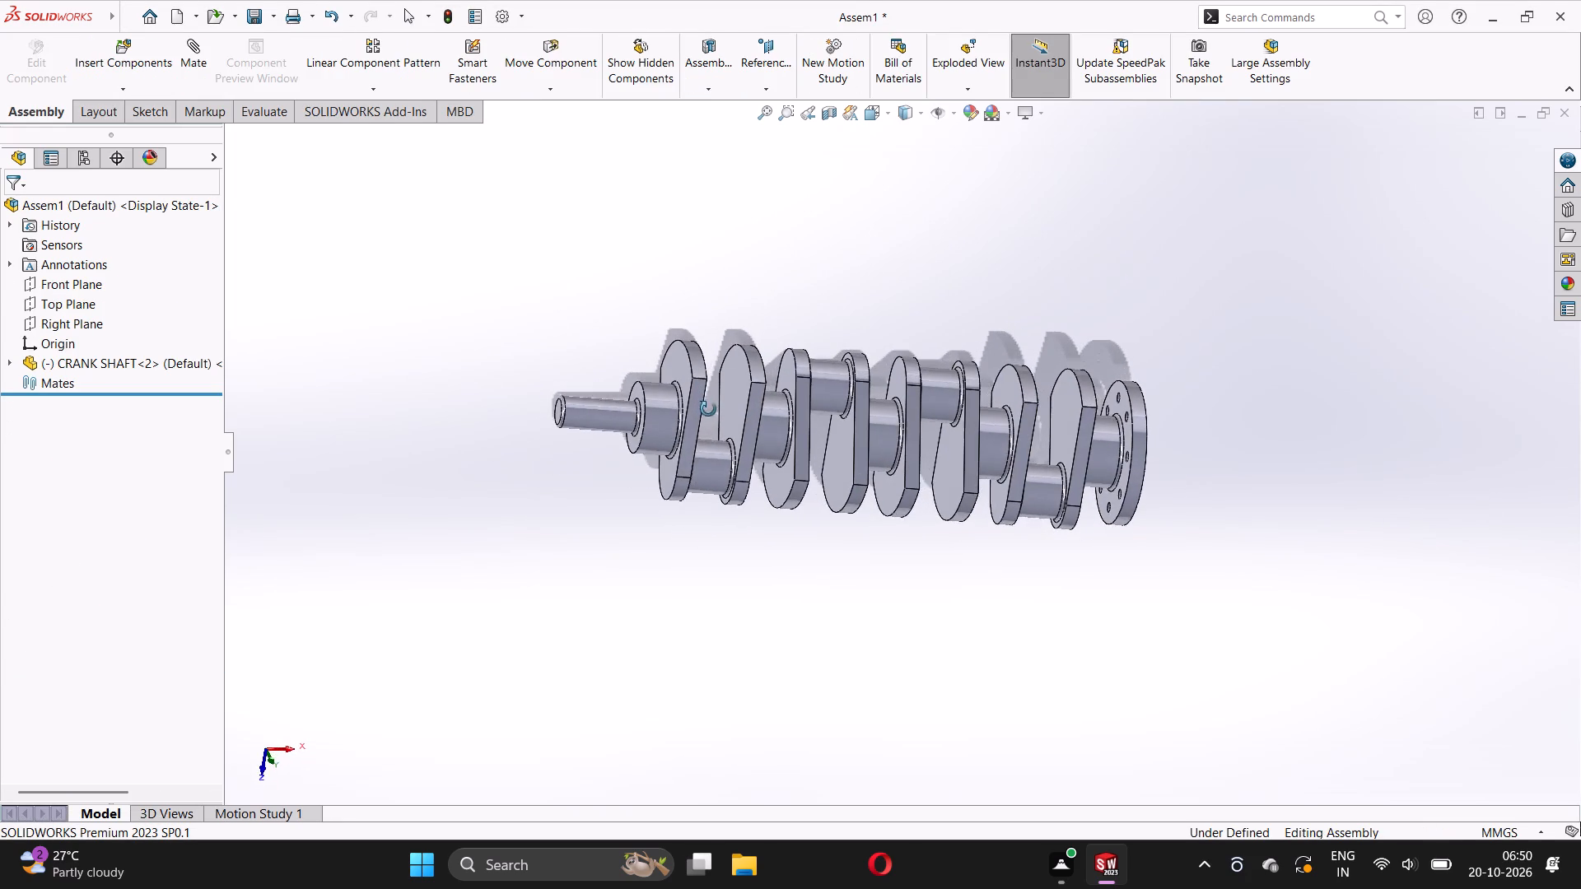
middle_drag(708, 409, 708, 412)
middle_drag(709, 384, 714, 405)
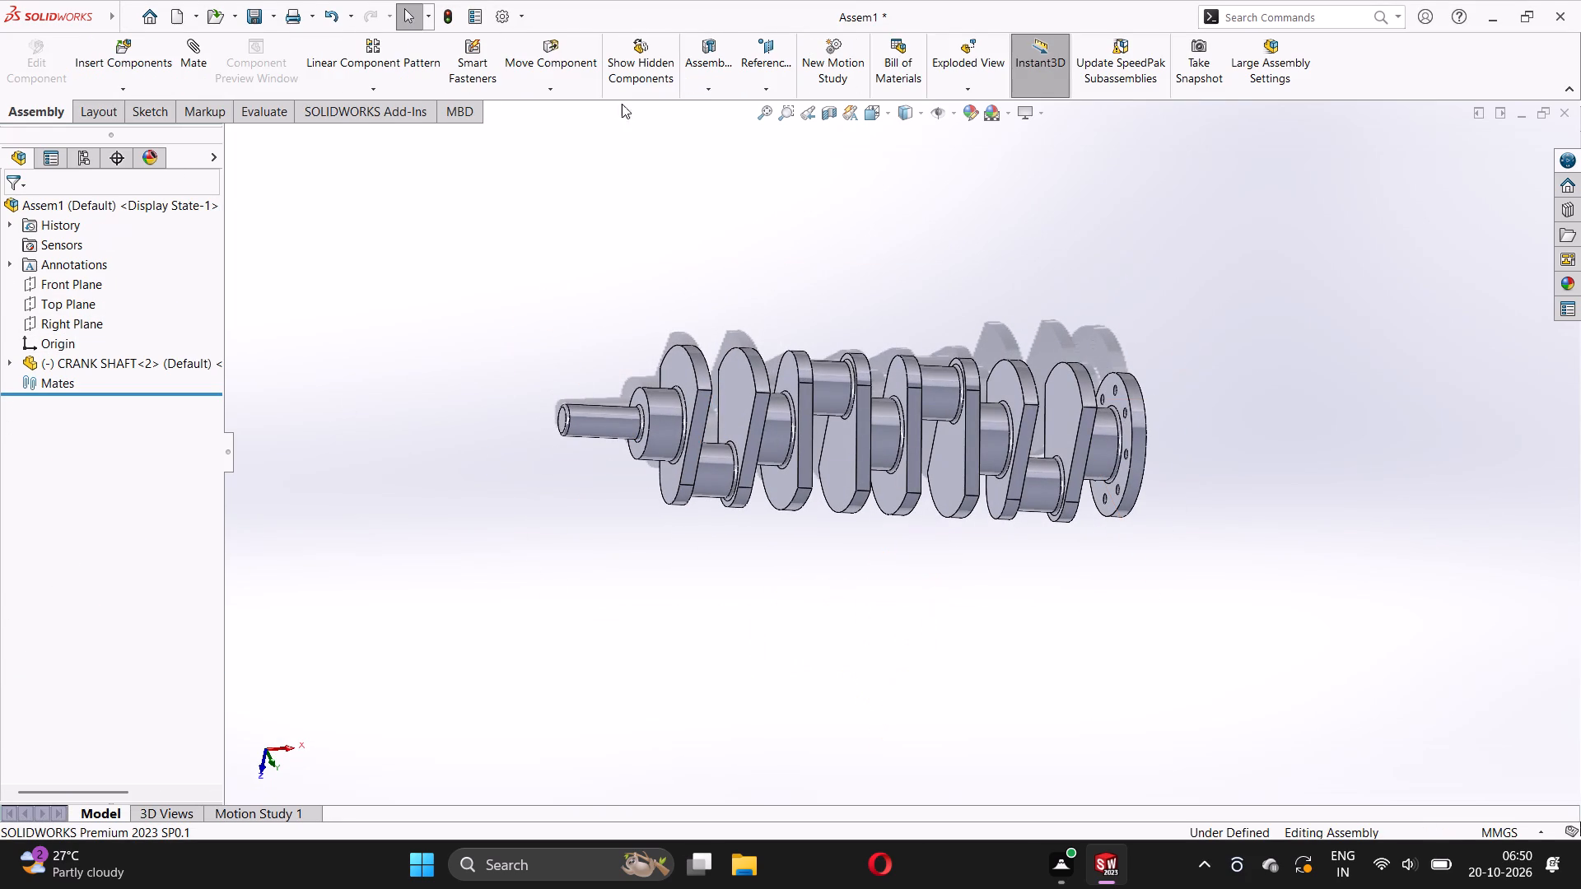
click(752, 65)
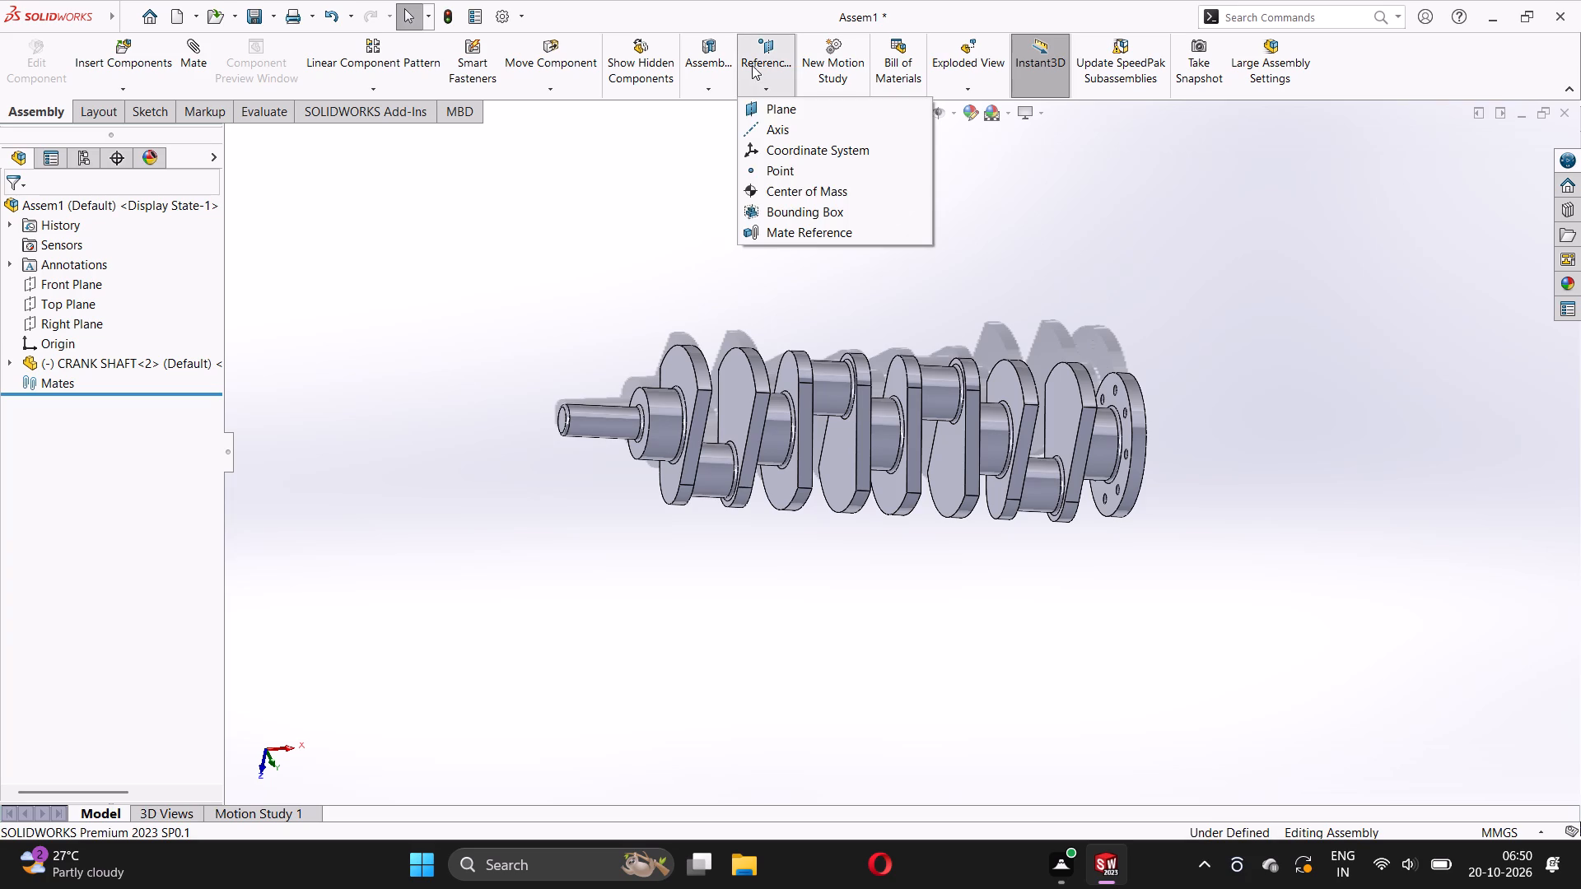
click(764, 109)
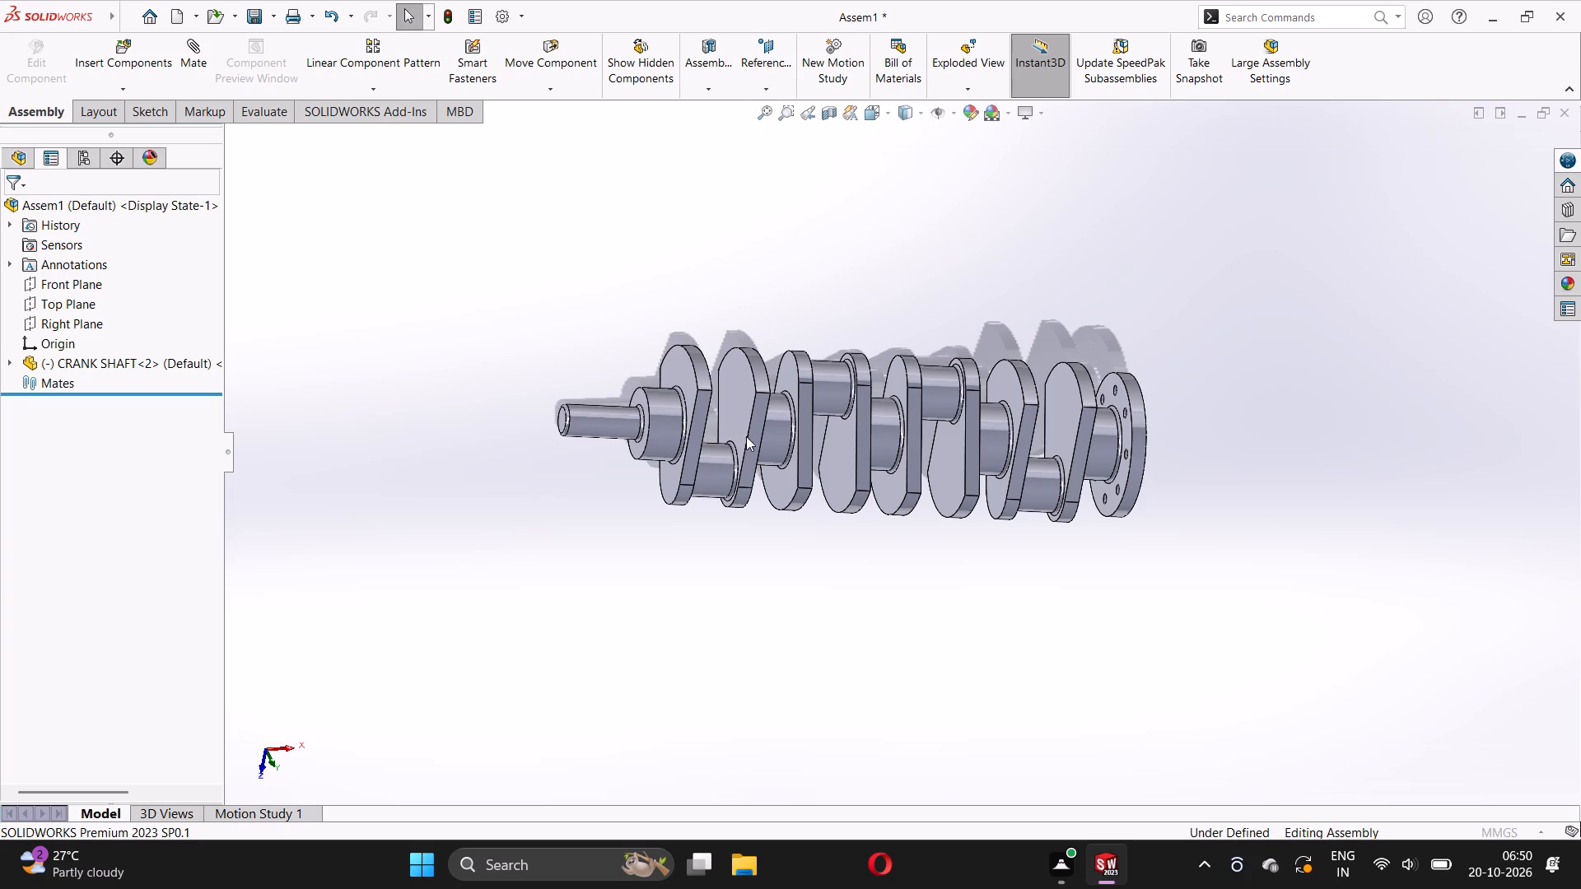
middle_drag(788, 385, 957, 469)
scroll(823, 434, down, 5)
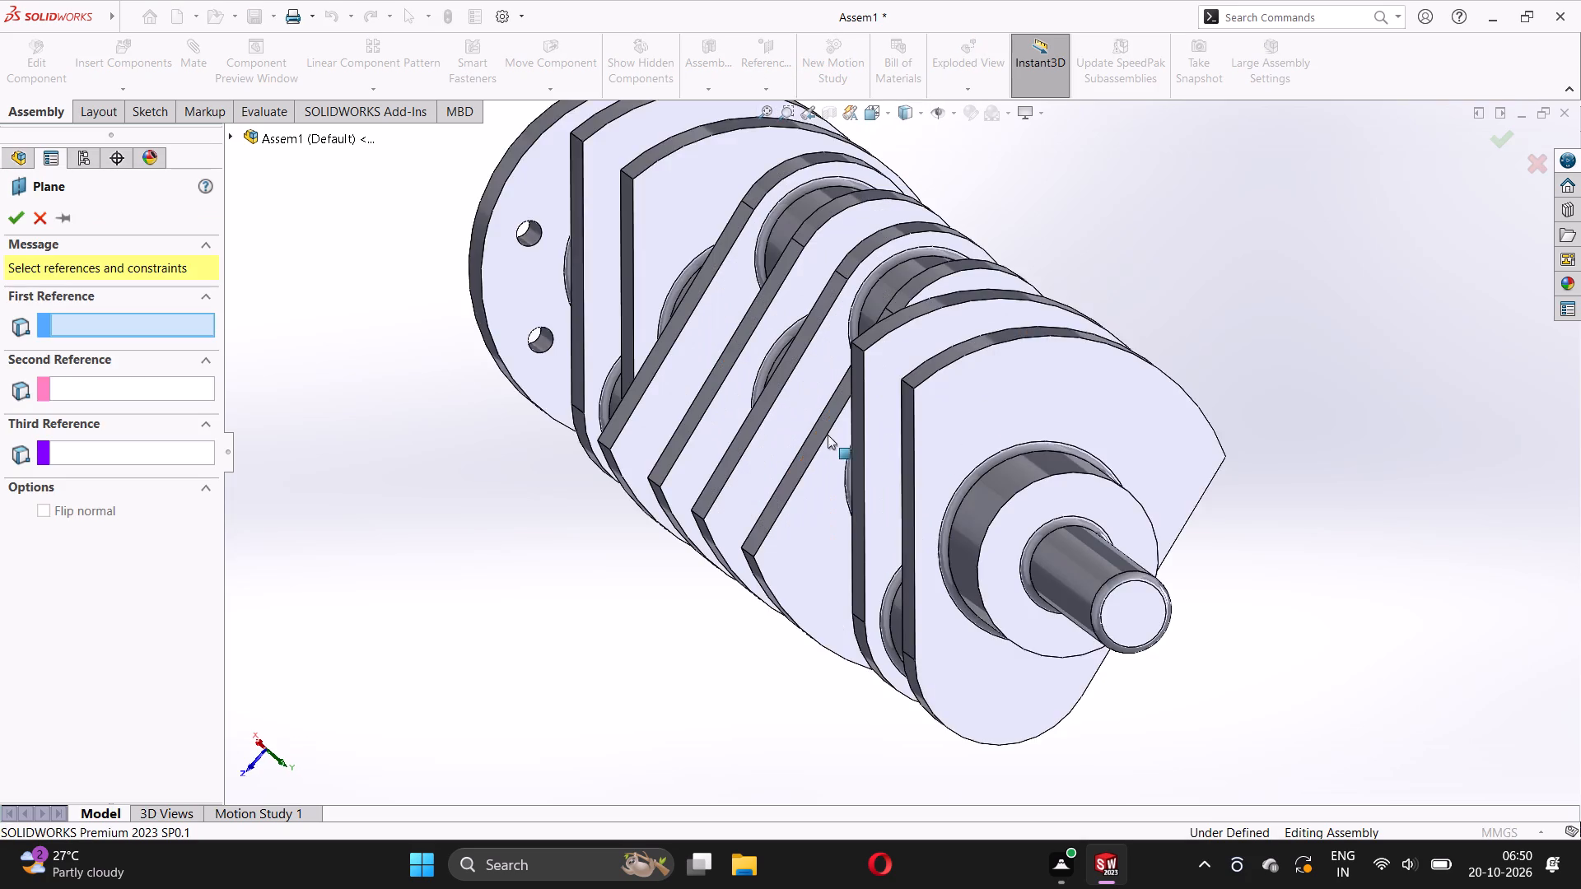
middle_drag(986, 479, 1006, 459)
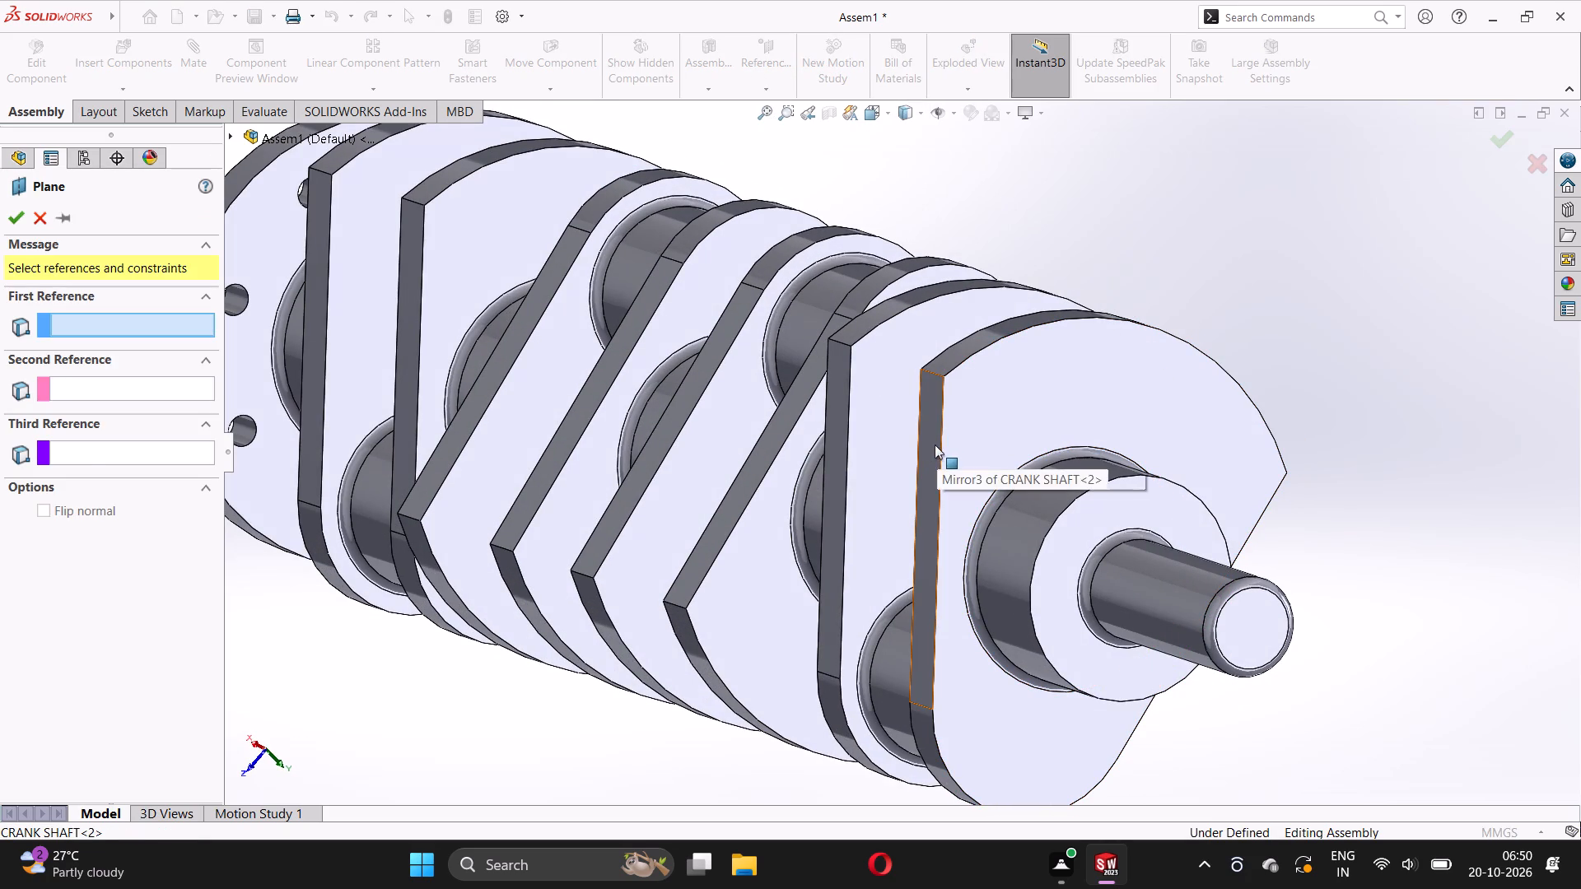
click(935, 444)
middle_drag(1190, 489, 1088, 505)
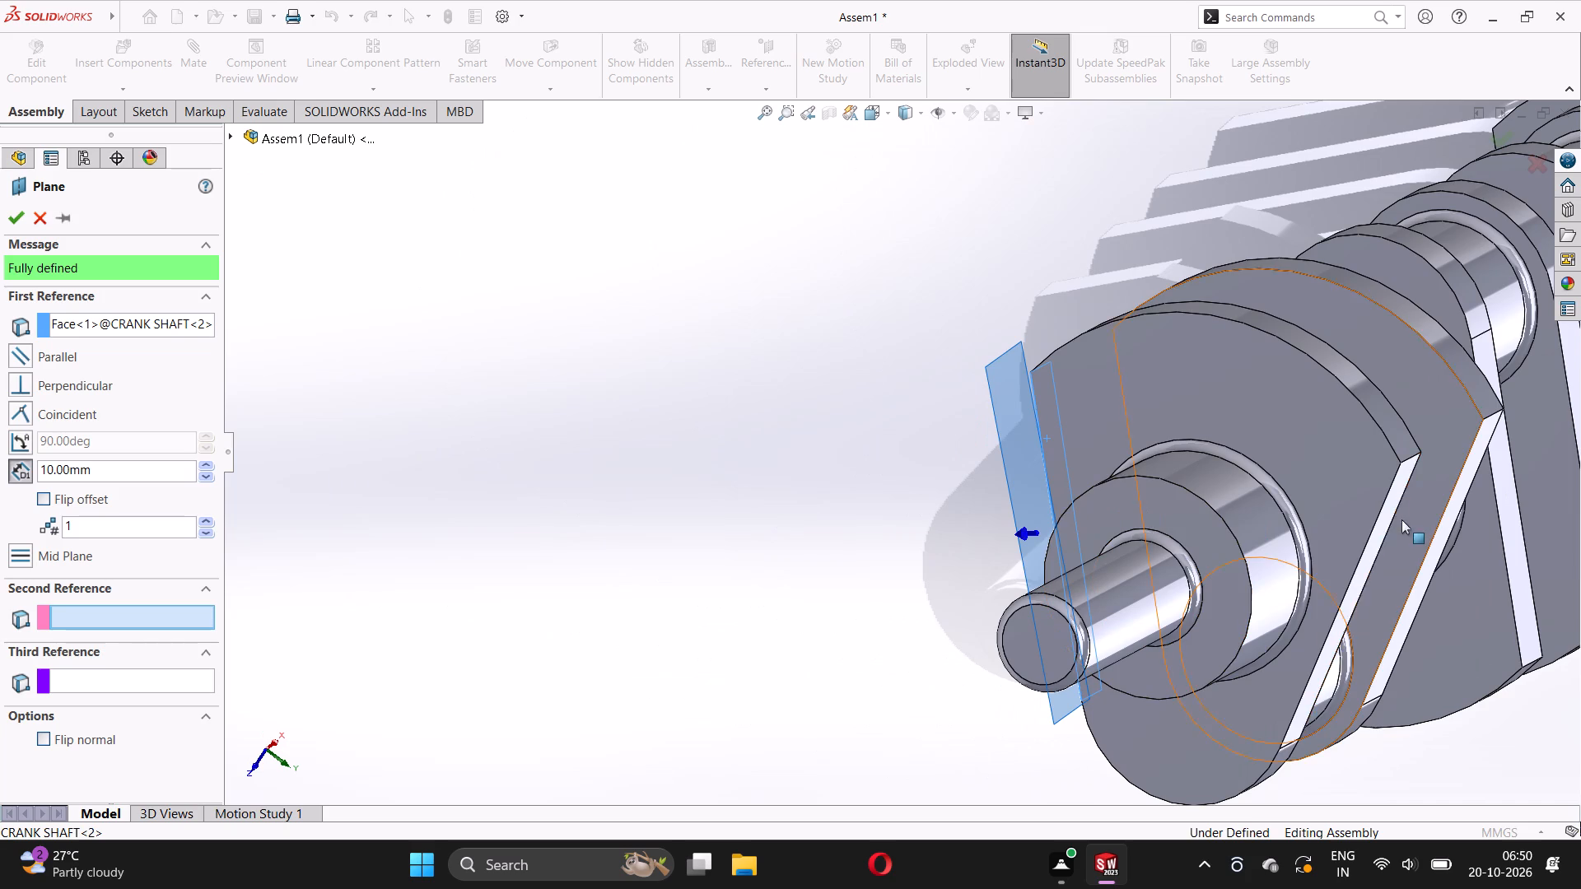
click(1390, 499)
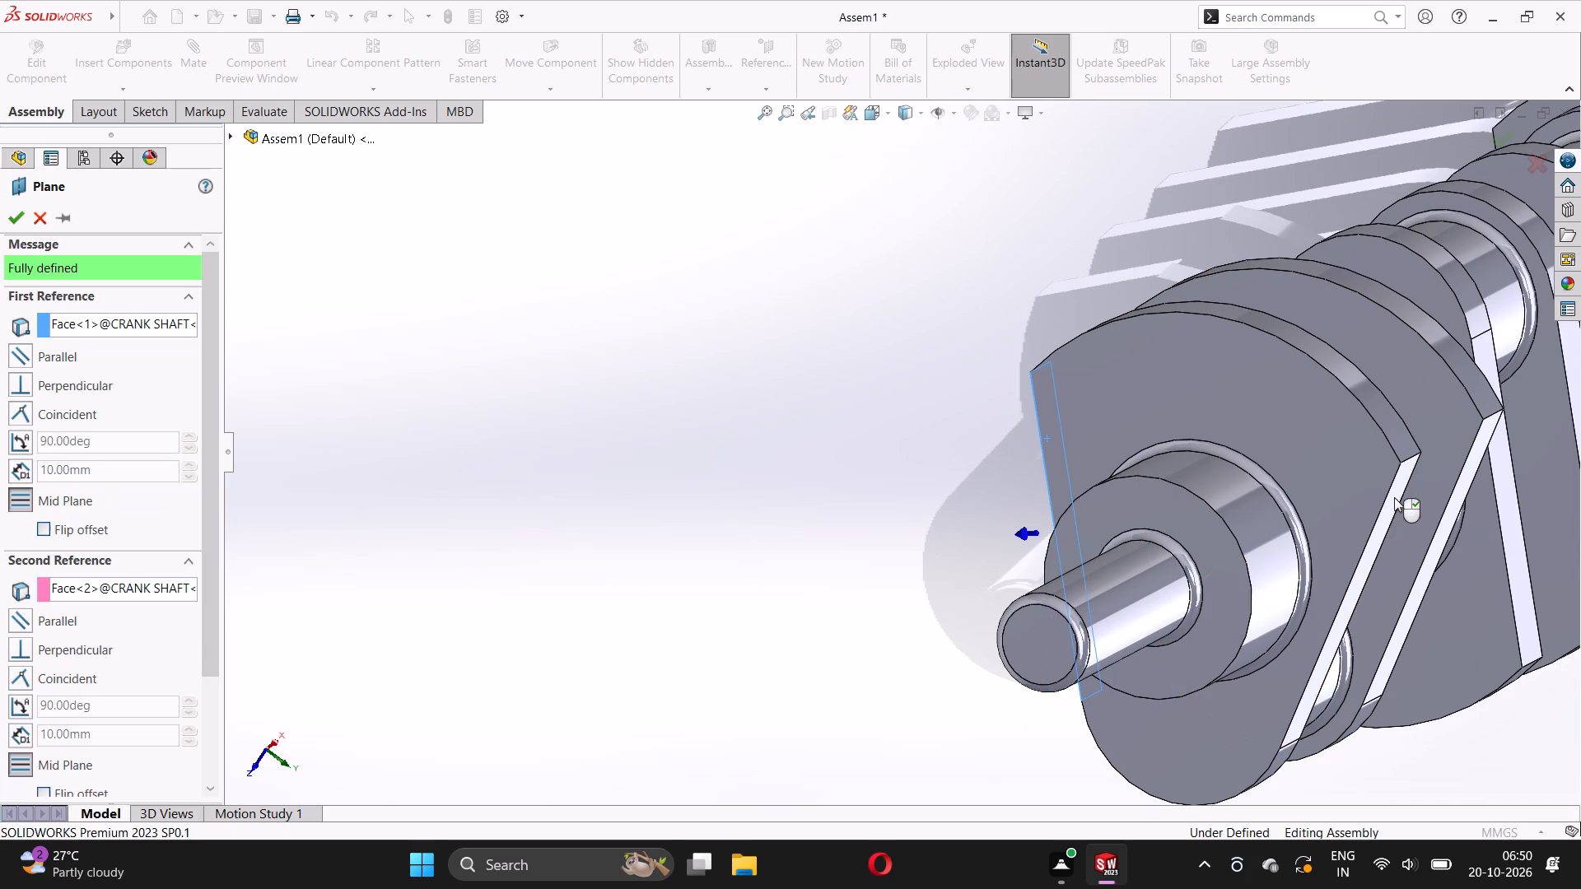
middle_drag(1181, 477, 1212, 449)
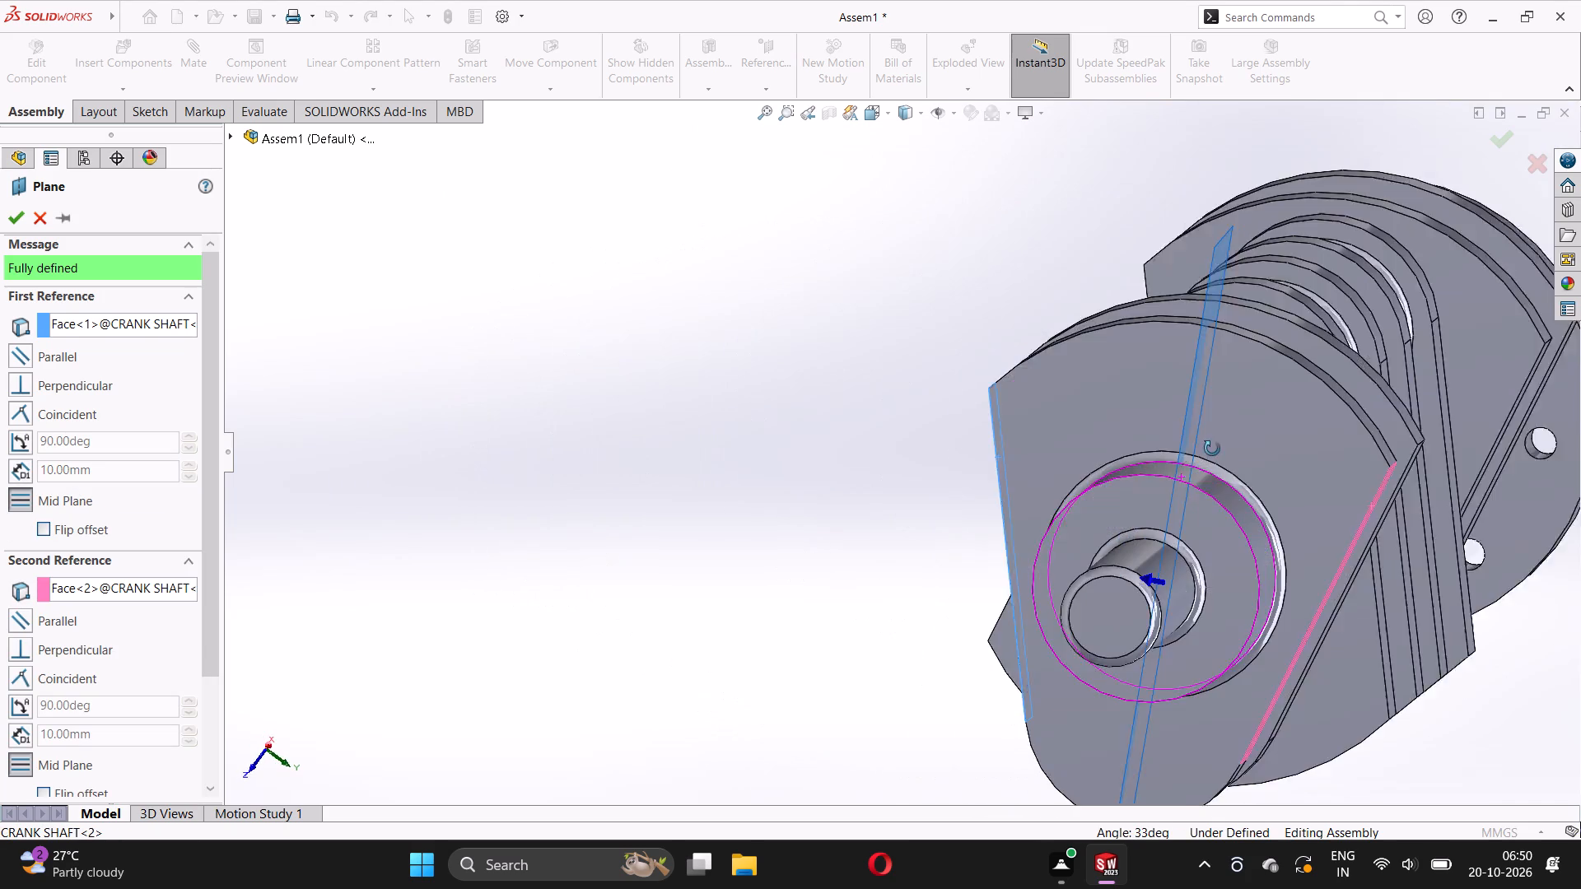
middle_drag(1212, 449, 1088, 445)
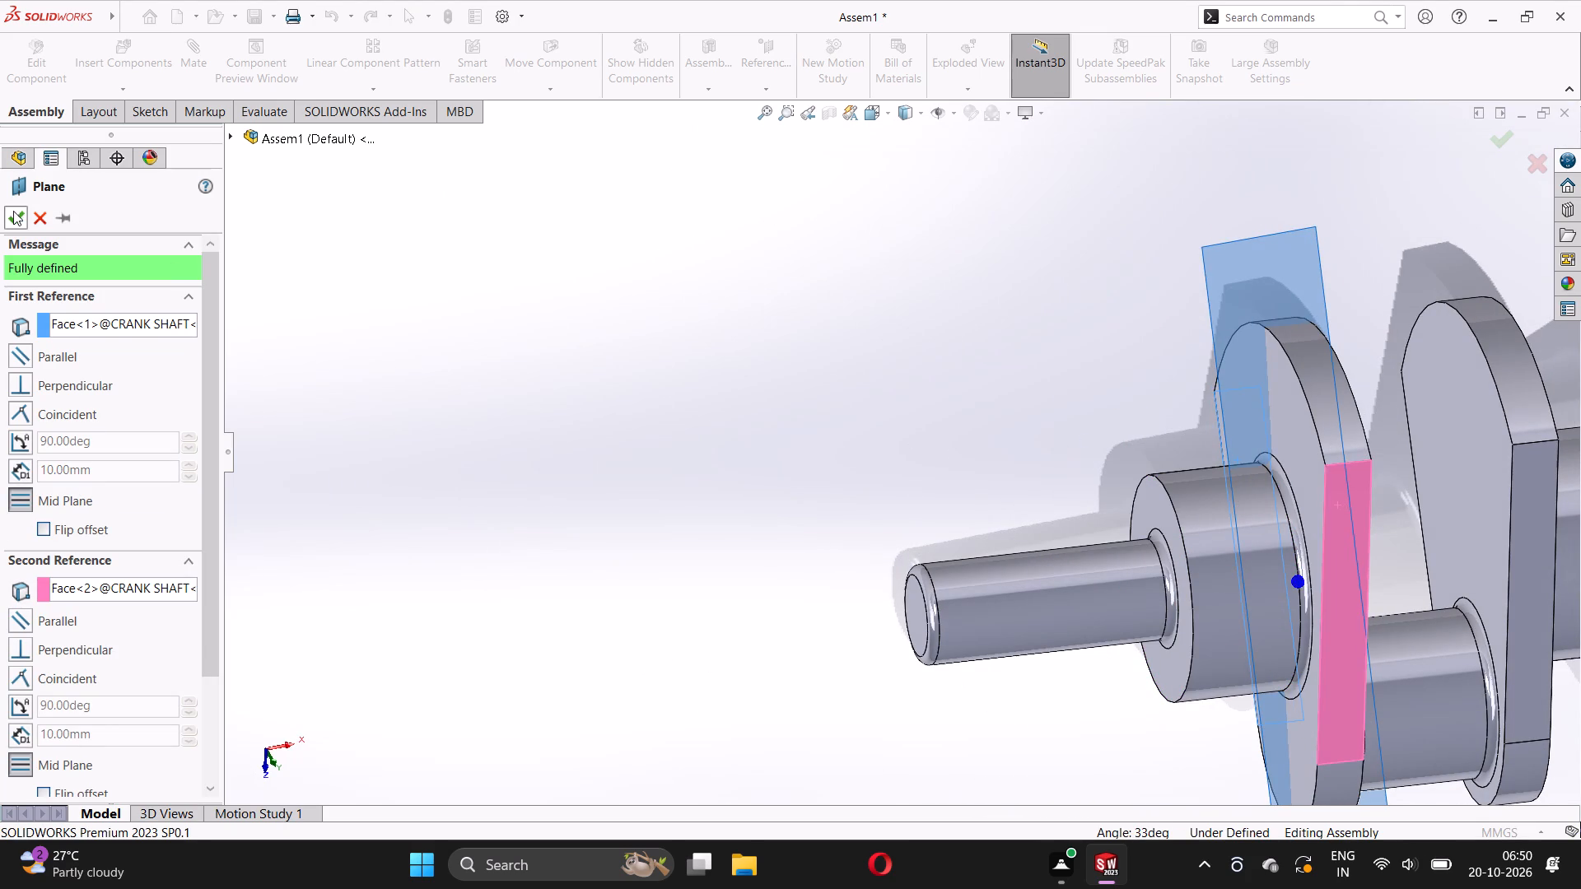
click(13, 212)
Enlarge the new mid plane's outline so it extends along the crank webs to beyond the flanged end.
scroll(1415, 382, up, 7)
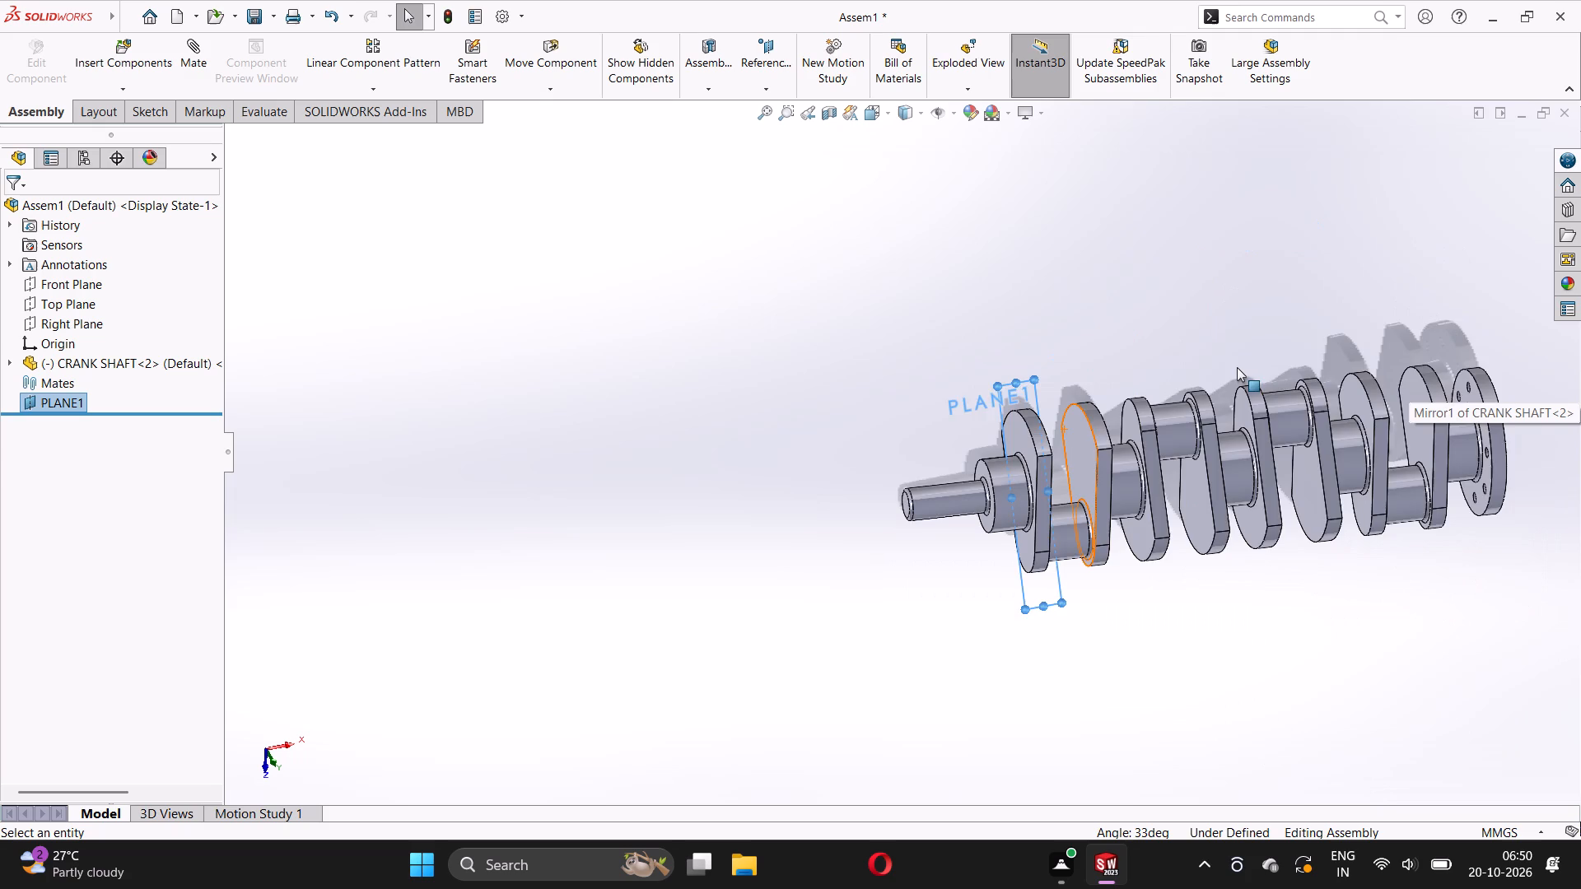
scroll(1237, 367, up, 2)
middle_drag(1302, 454, 1268, 518)
scroll(1114, 460, down, 3)
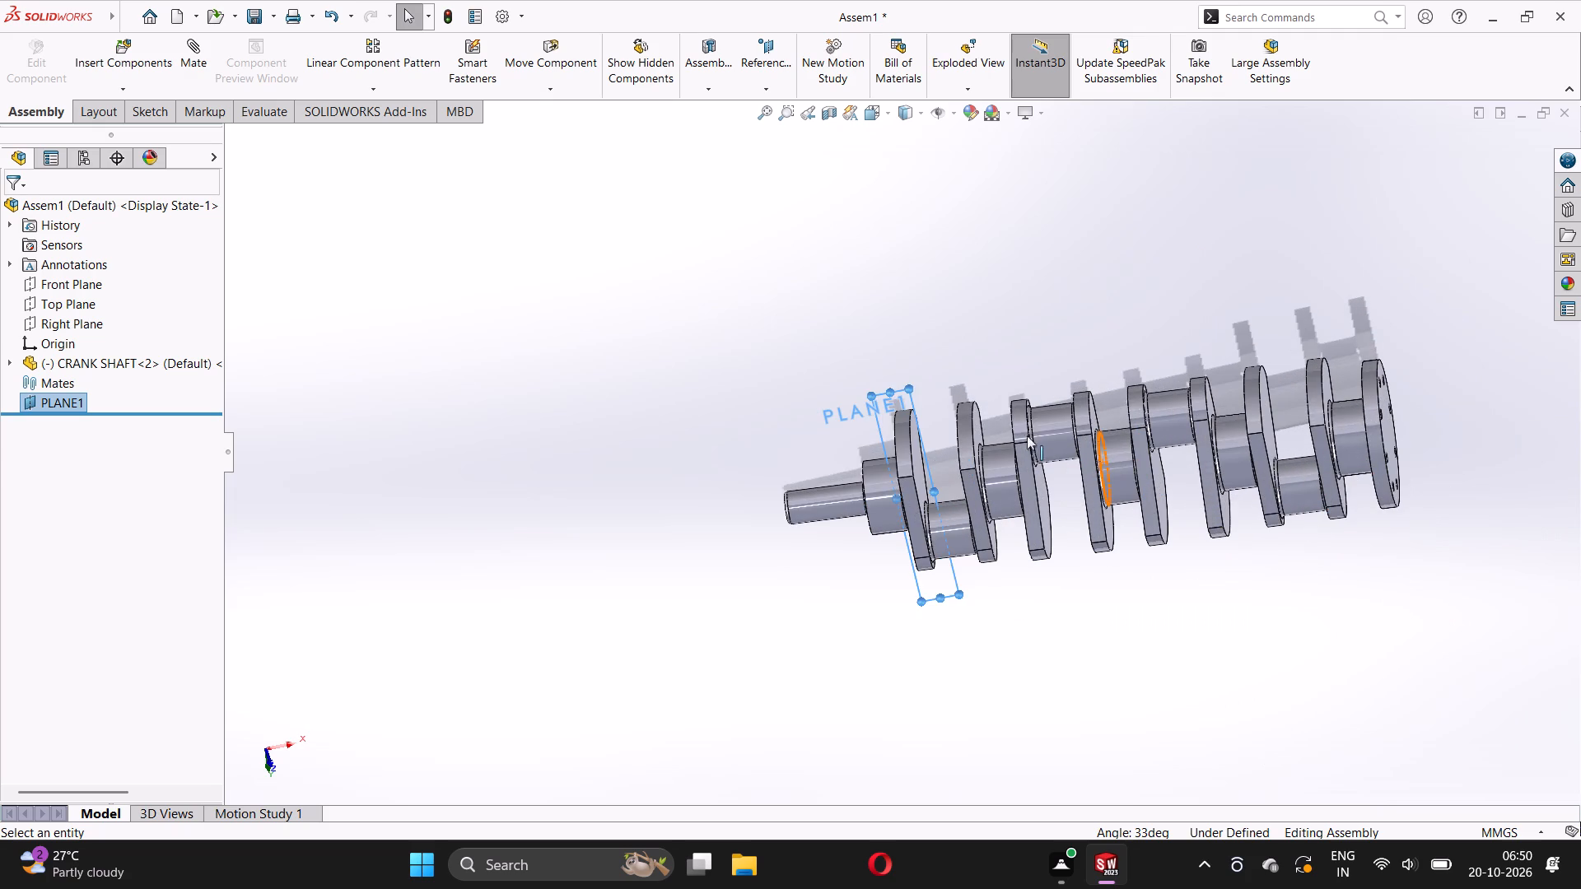
drag(910, 389, 1428, 306)
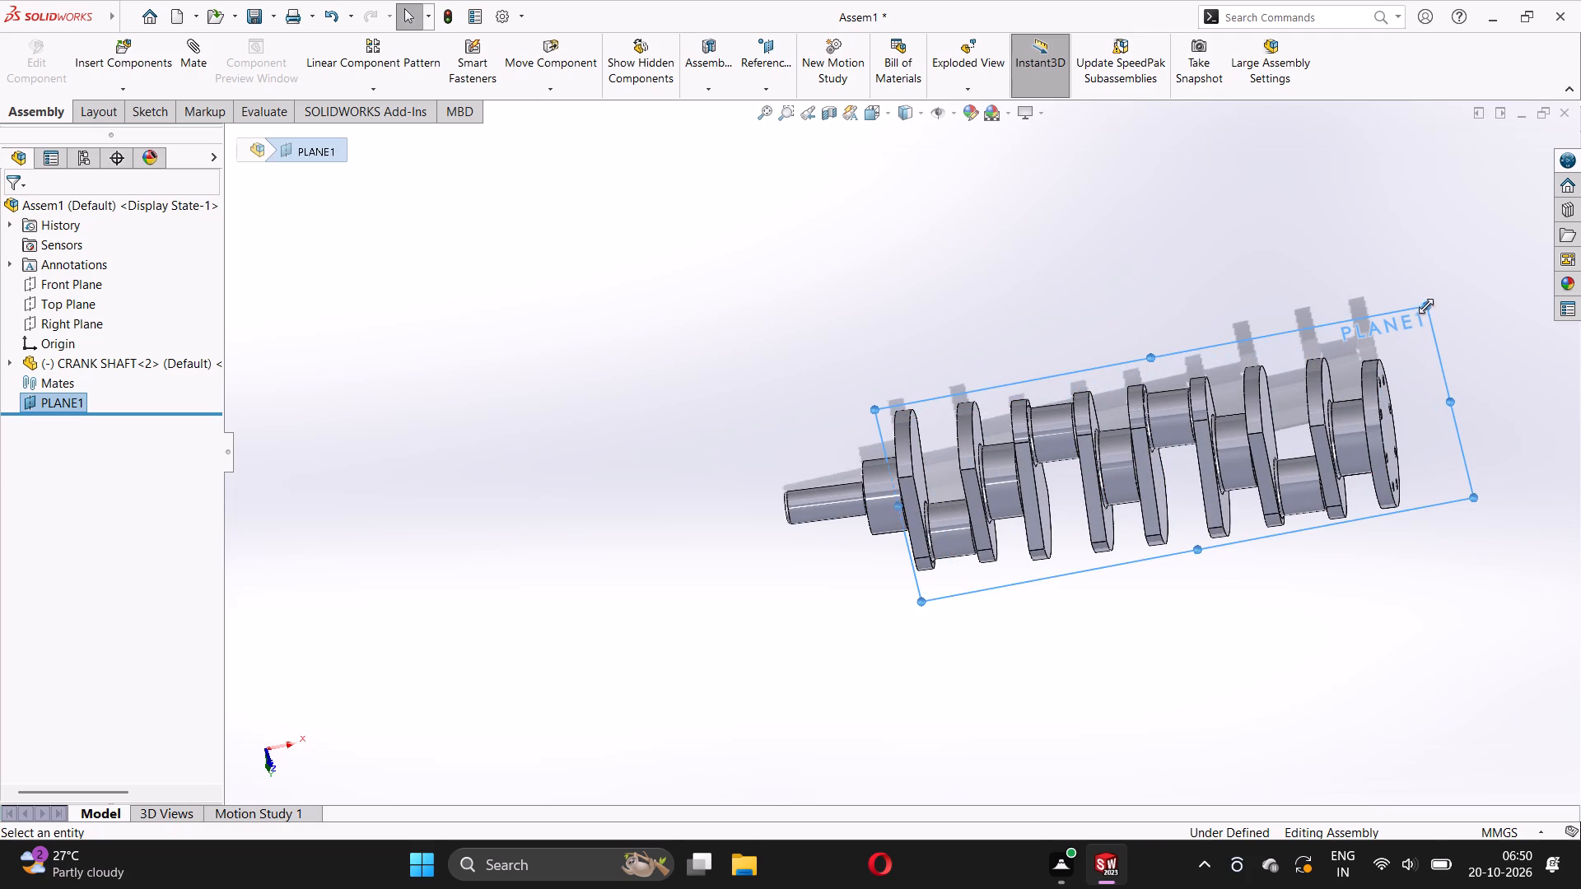
click(1093, 279)
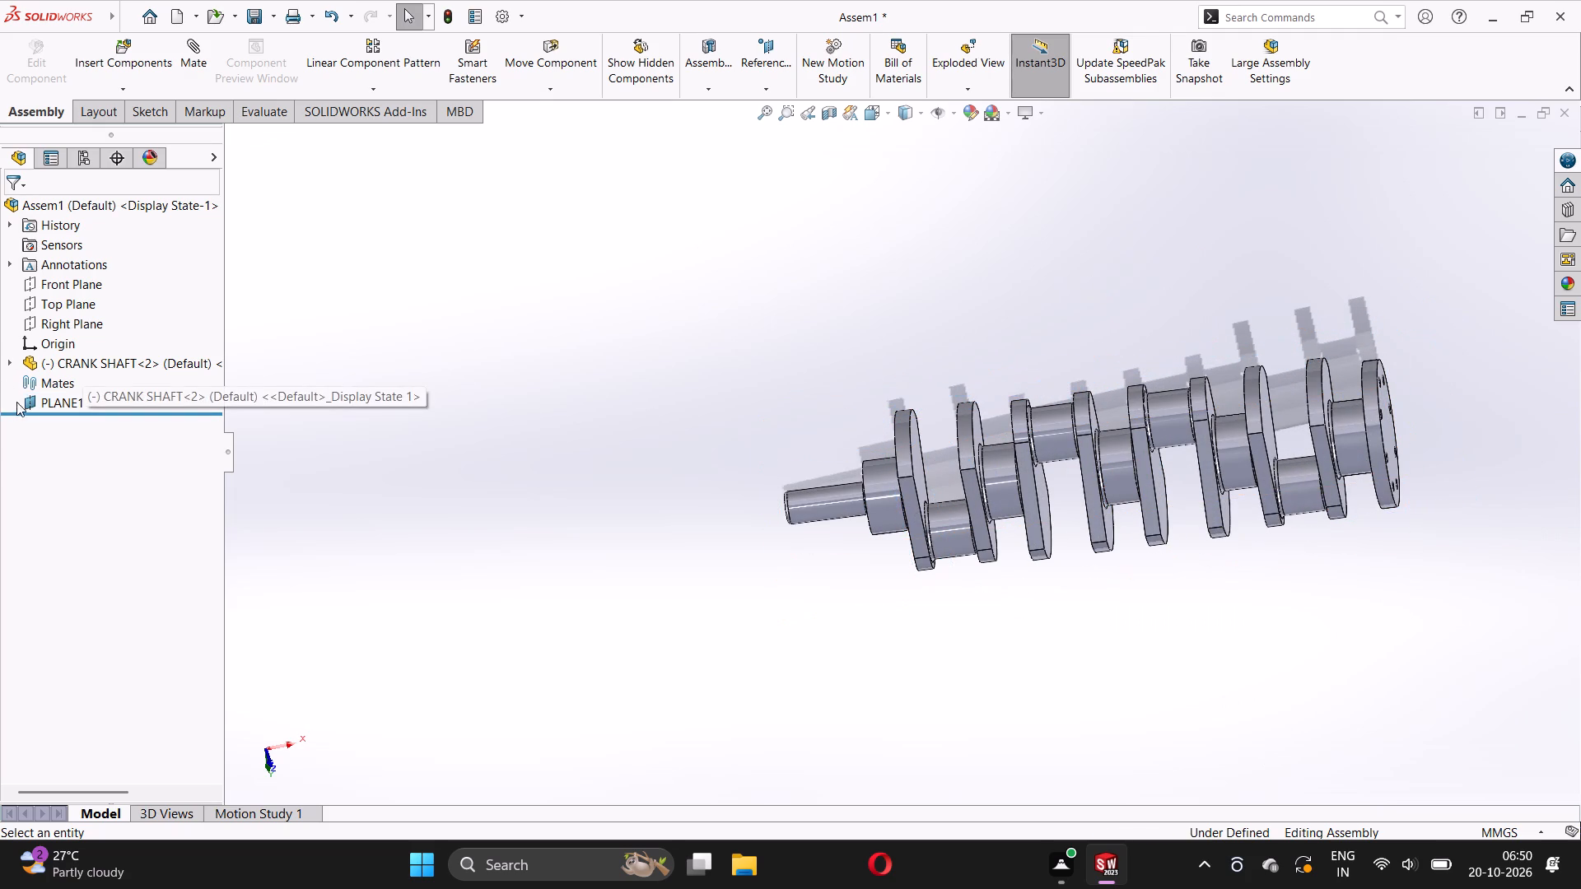
Start a new sketch on PLANE1, the crank shaft's mid plane.
right_click(44, 403)
click(65, 373)
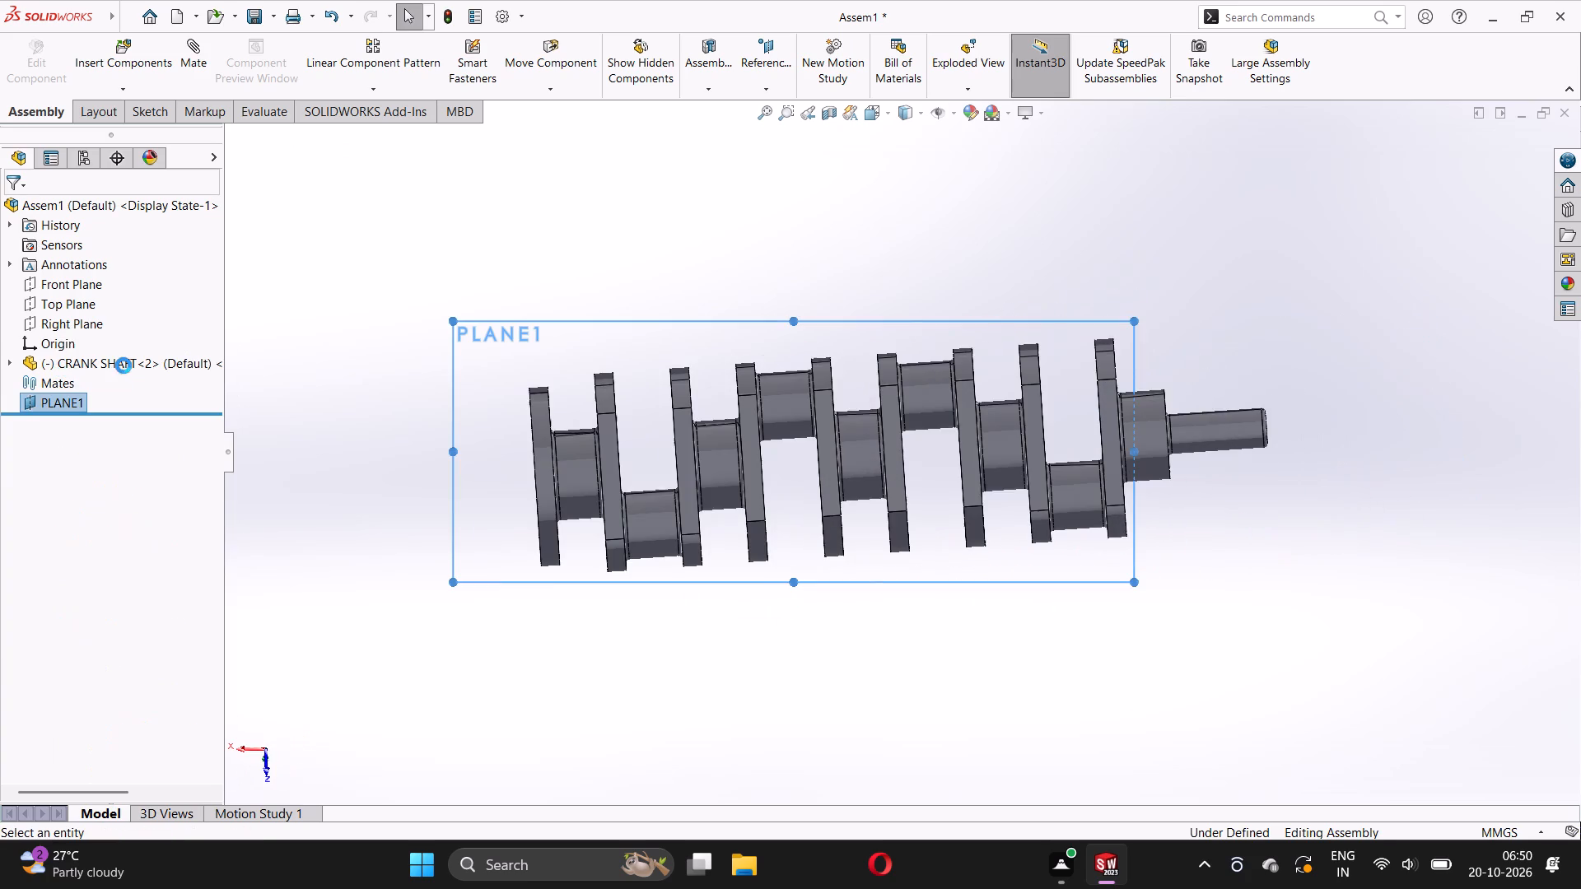
click(787, 230)
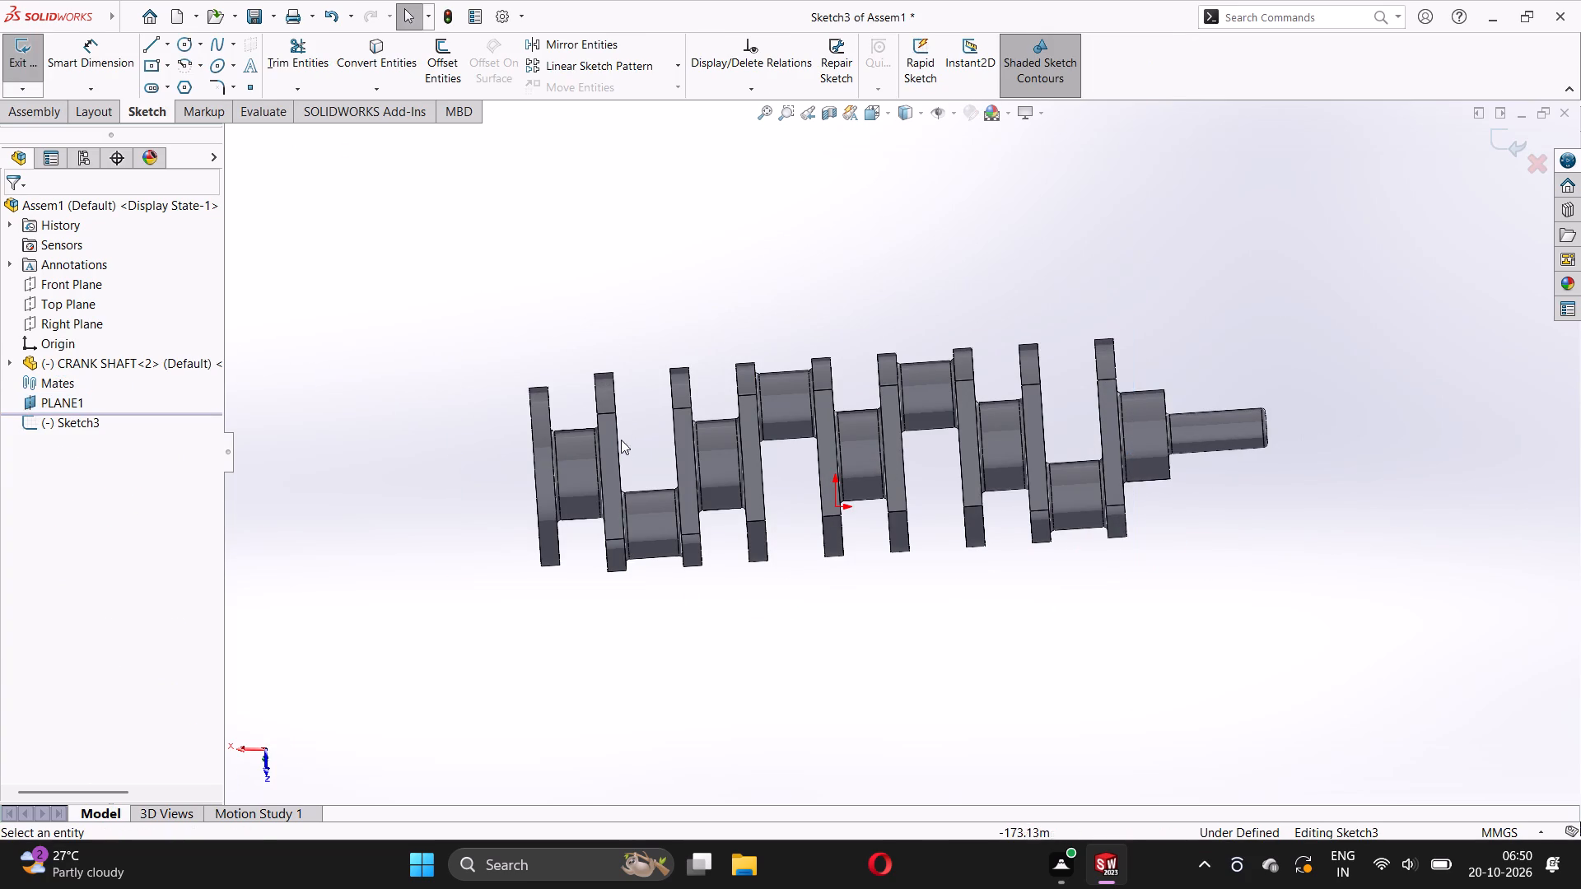
Examine how the crank shaft's webs and journals lie relative to the open sketch's plane and origin.
drag(684, 467, 705, 412)
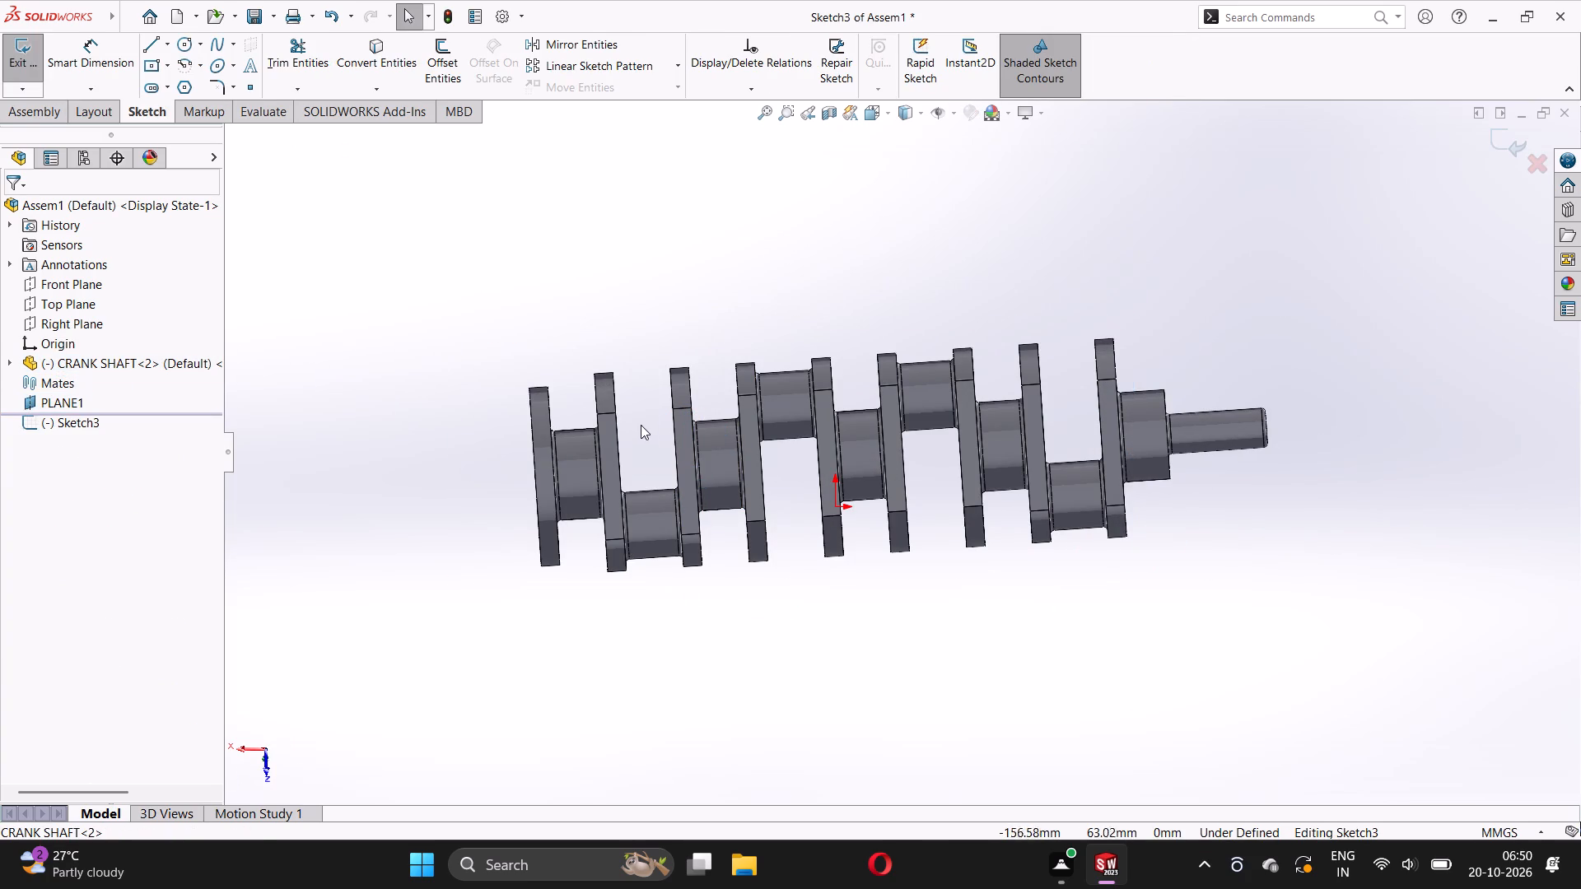
click(685, 236)
middle_drag(1180, 428, 1160, 461)
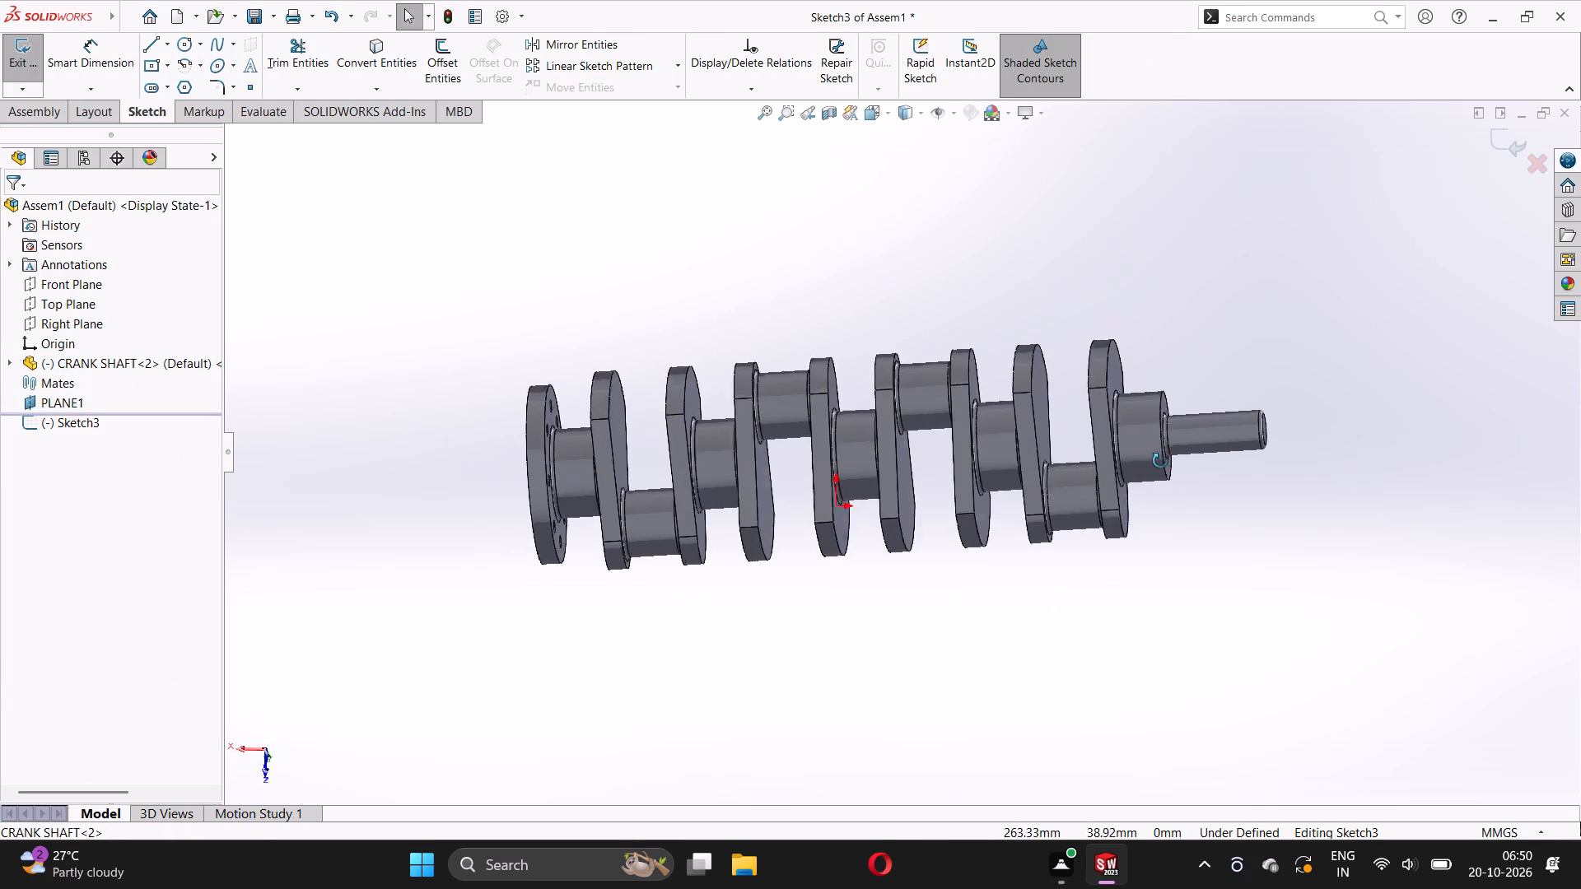
middle_drag(1160, 461, 1184, 494)
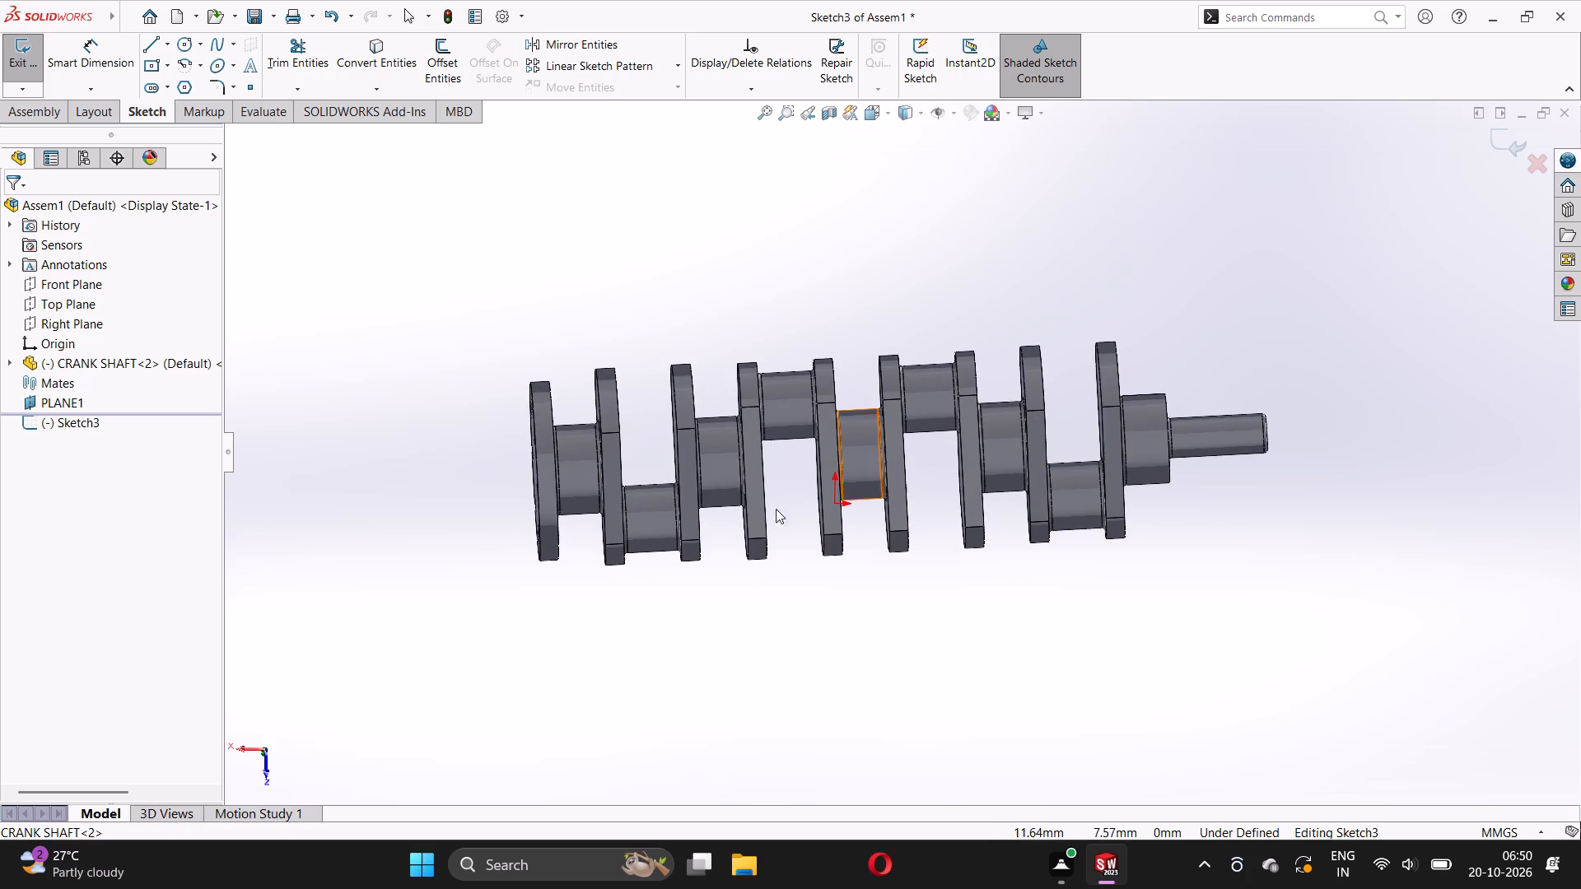
middle_drag(661, 503, 655, 375)
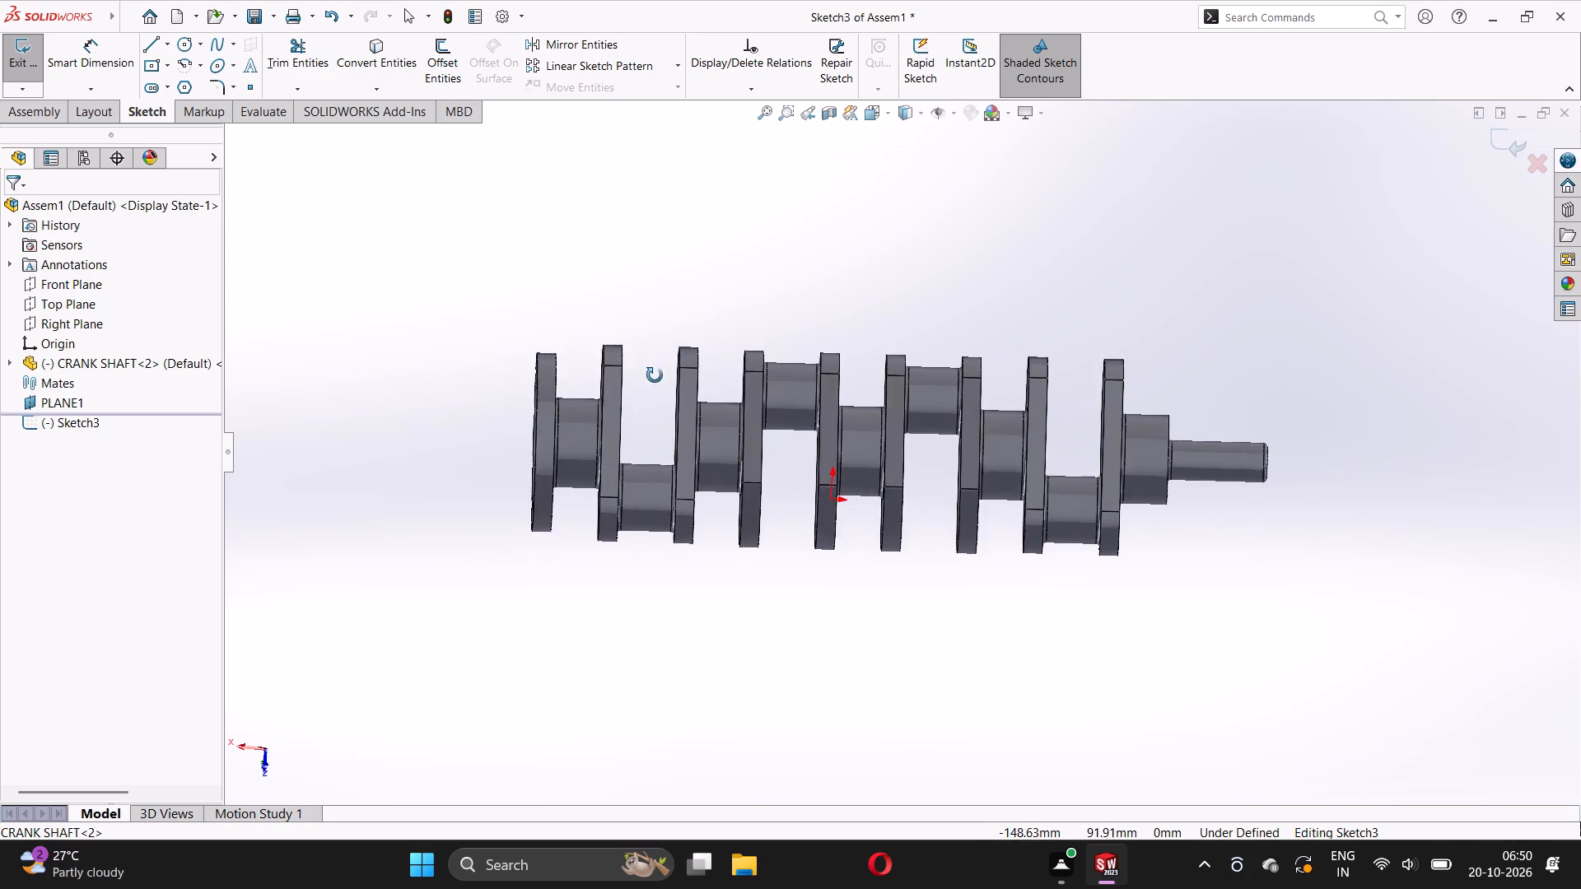
middle_drag(655, 375, 676, 435)
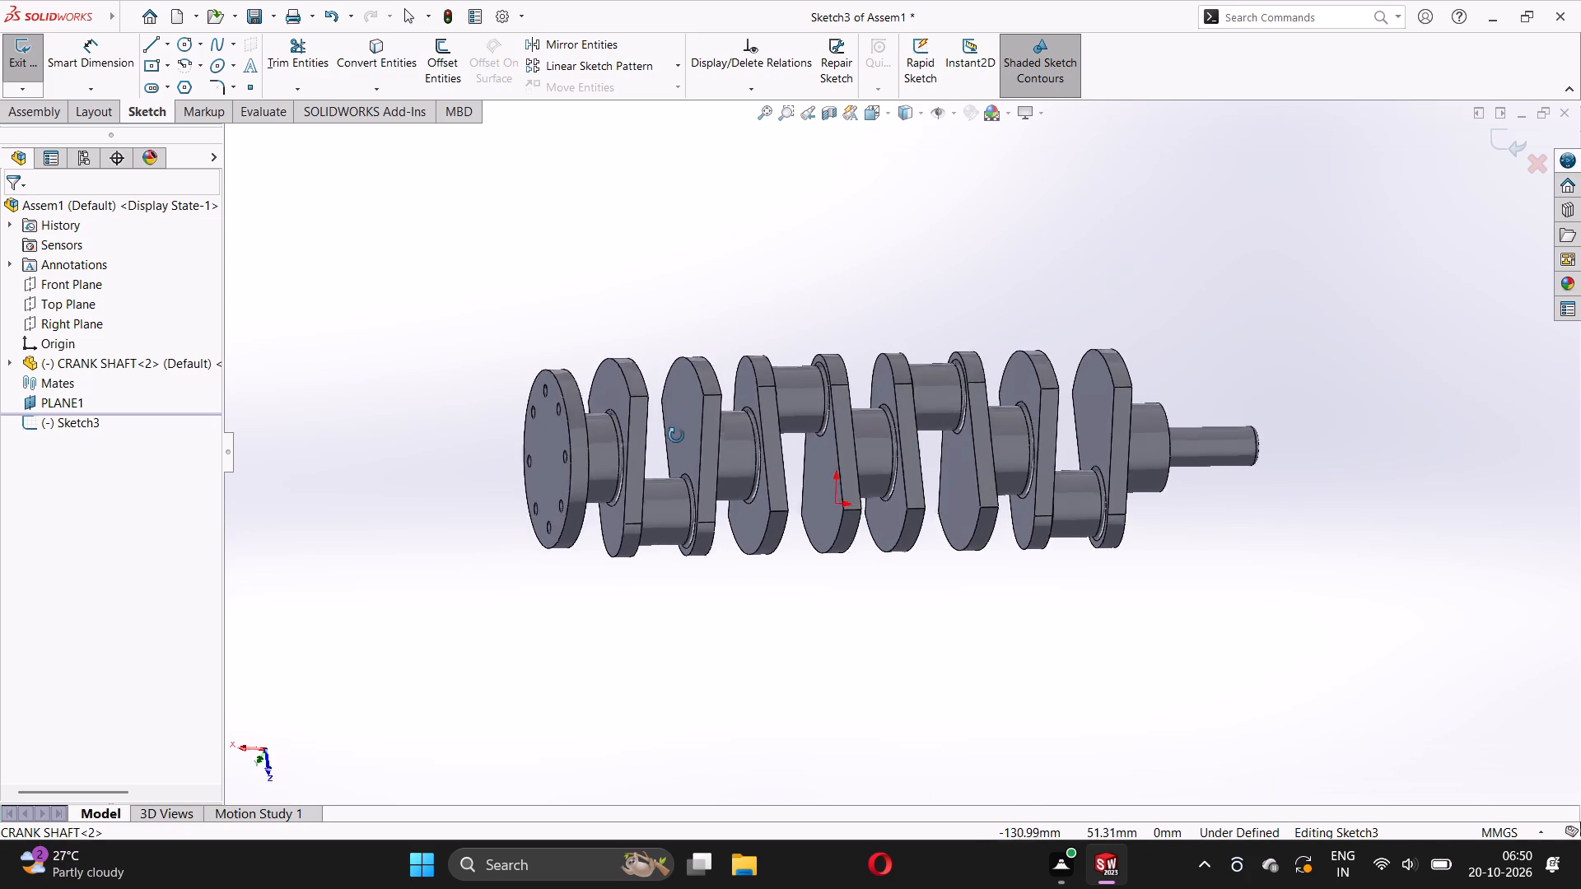
middle_drag(676, 435, 674, 442)
middle_click(893, 403)
click(737, 290)
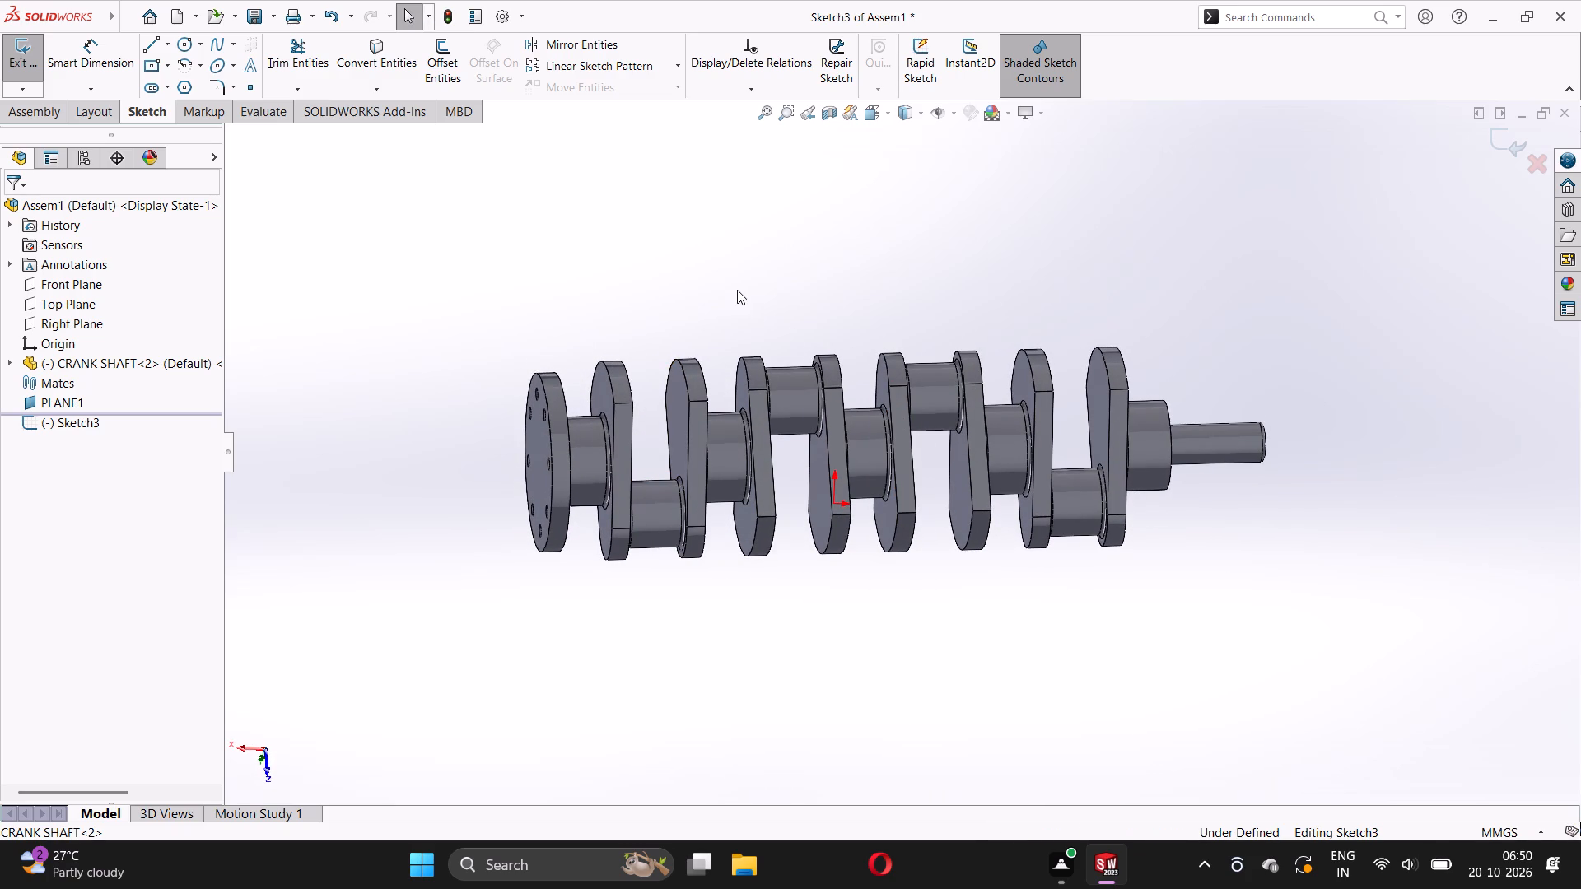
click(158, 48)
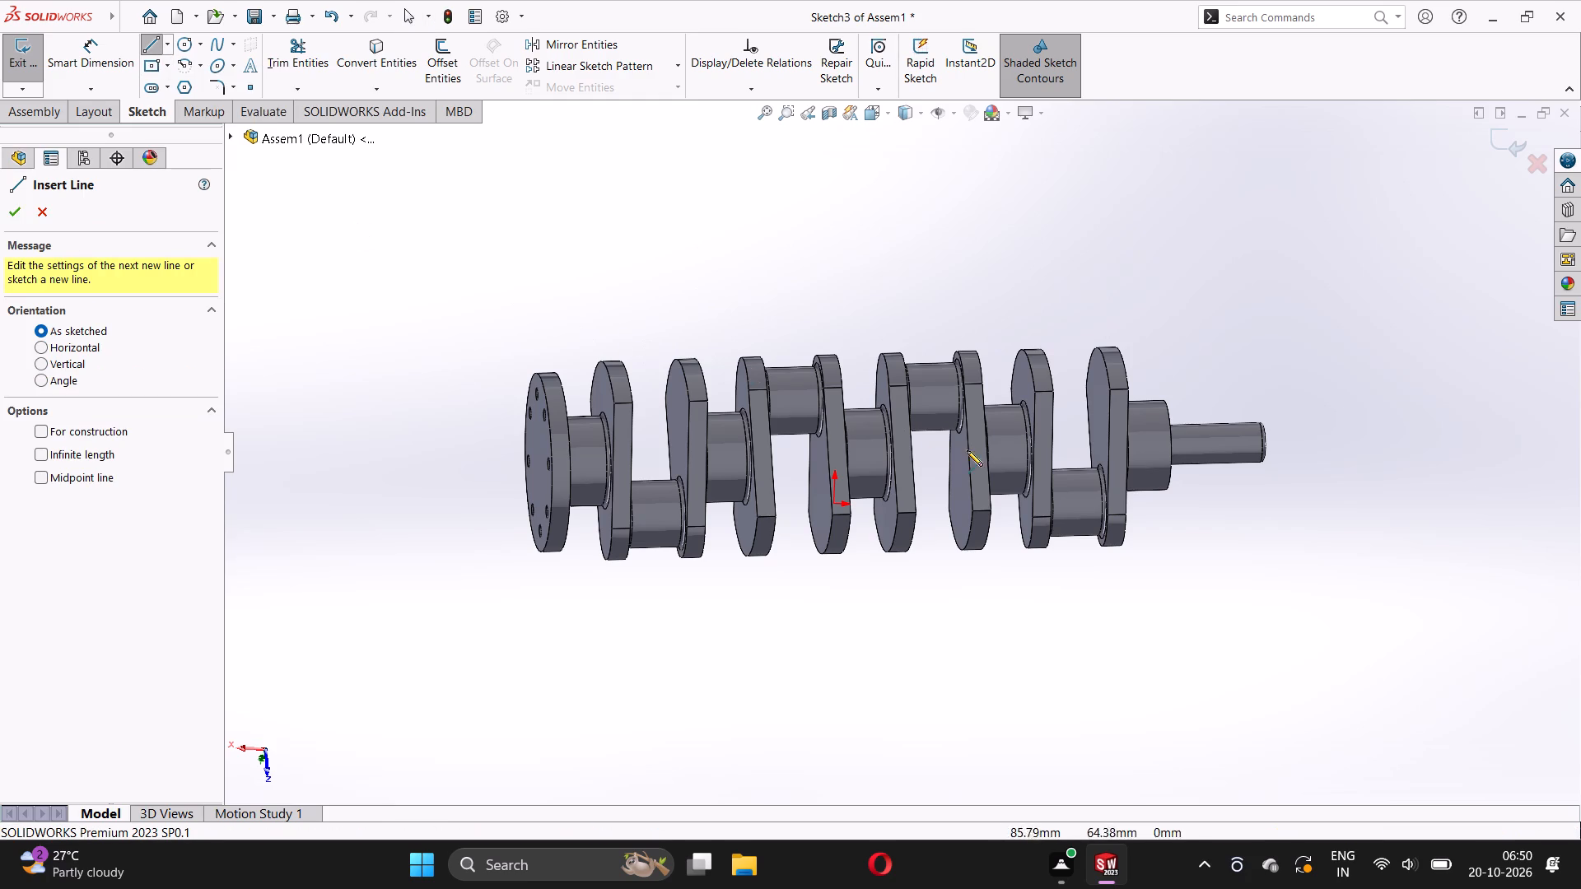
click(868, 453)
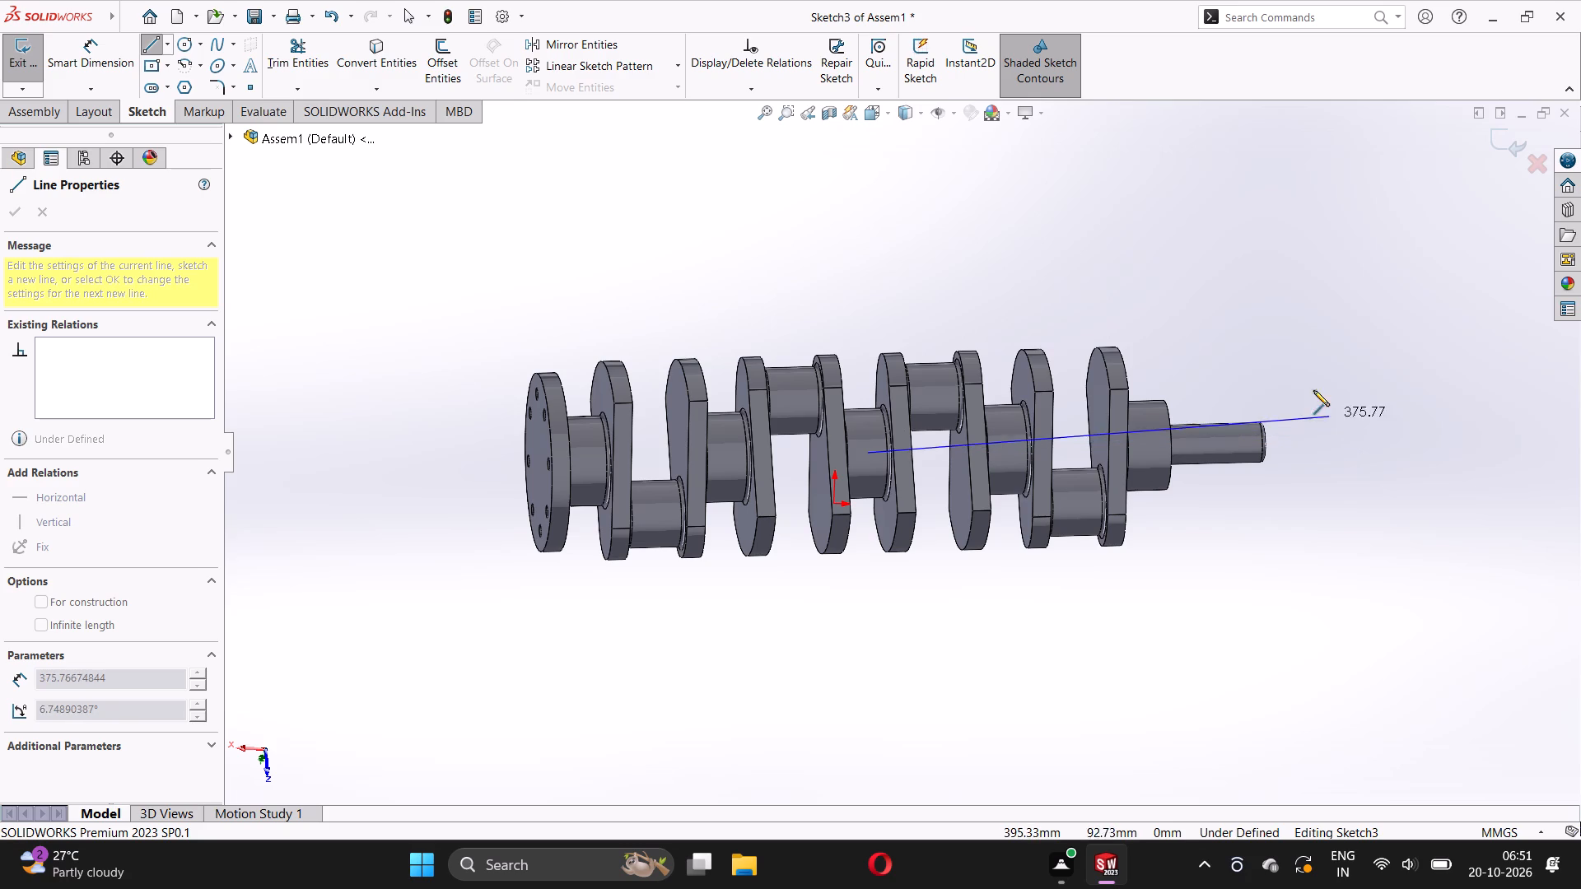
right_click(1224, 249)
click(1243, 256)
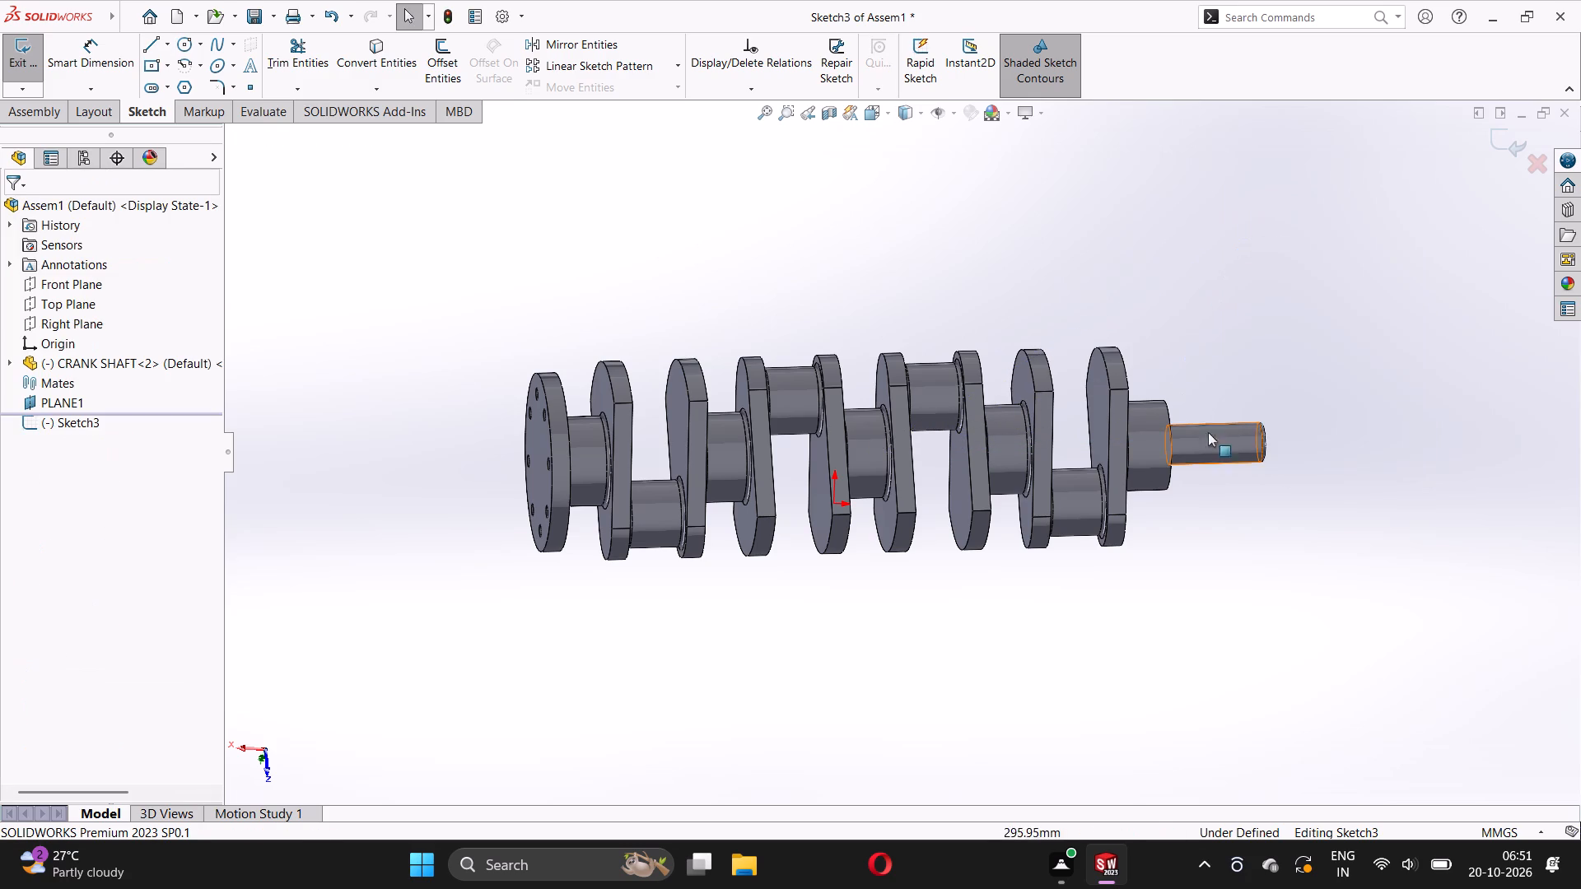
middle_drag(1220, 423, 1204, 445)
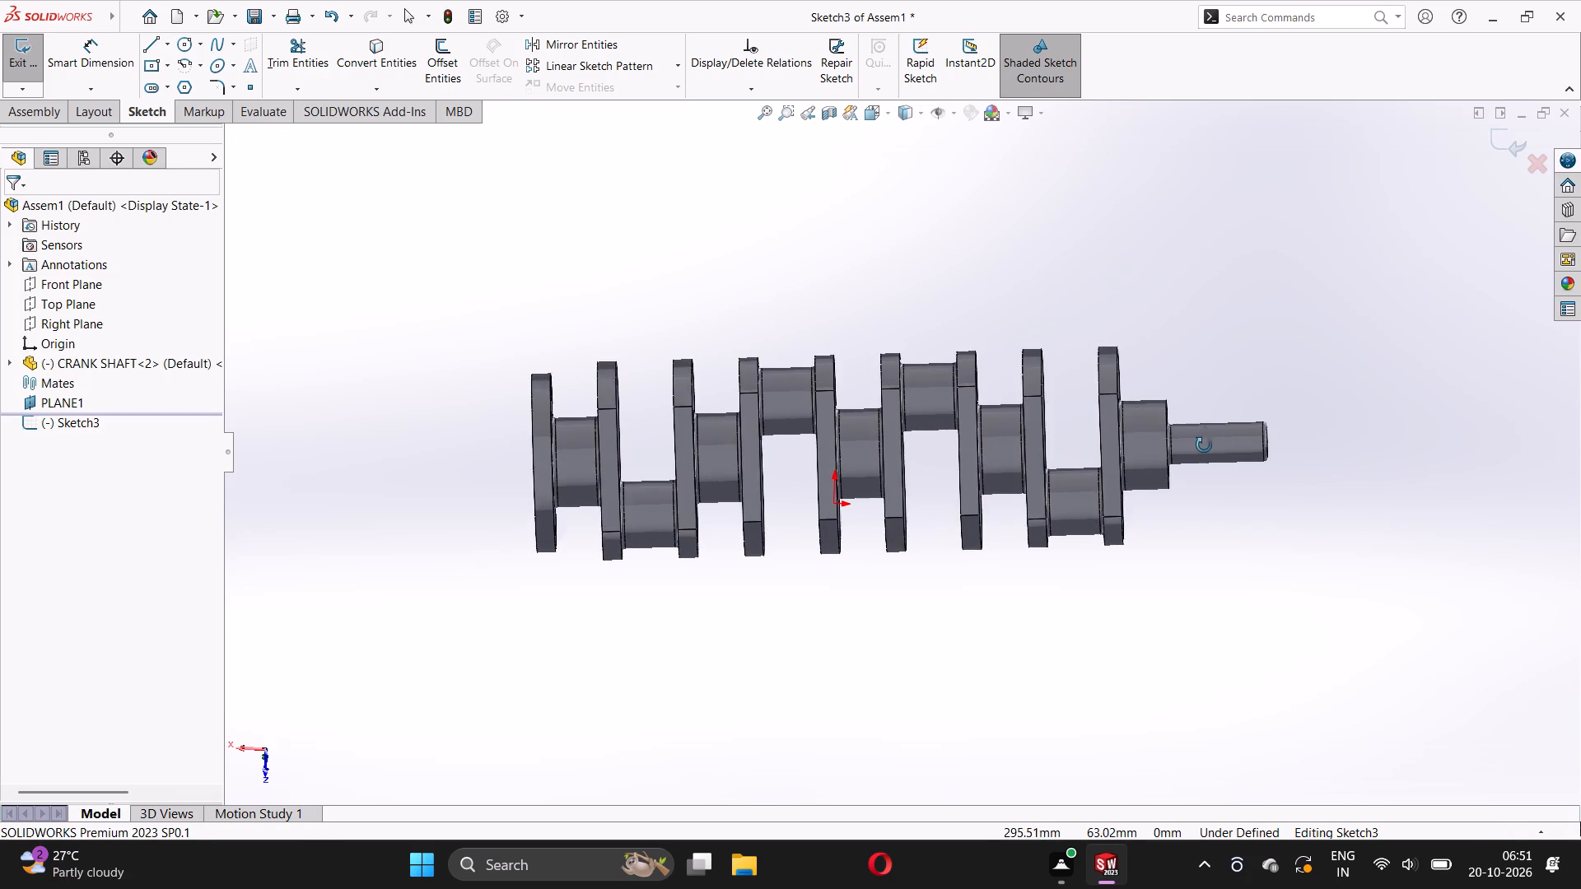
Sketch a line about 437 mm long along the crank shaft's axis, from the middle journal to beyond the narrow shaft end.
middle_drag(1204, 445, 1205, 449)
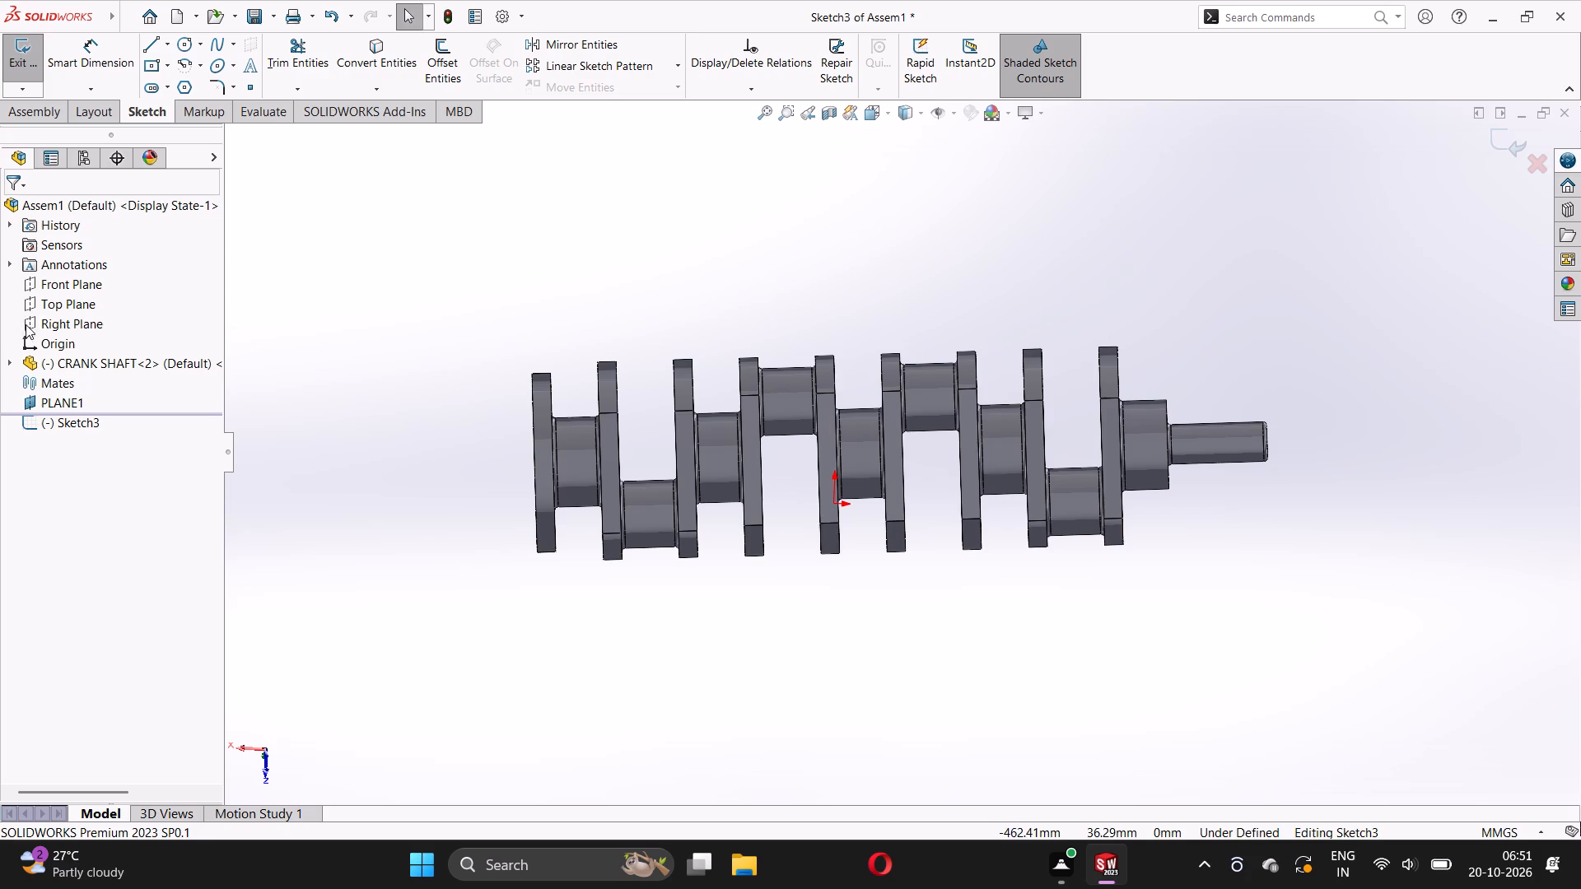
click(887, 111)
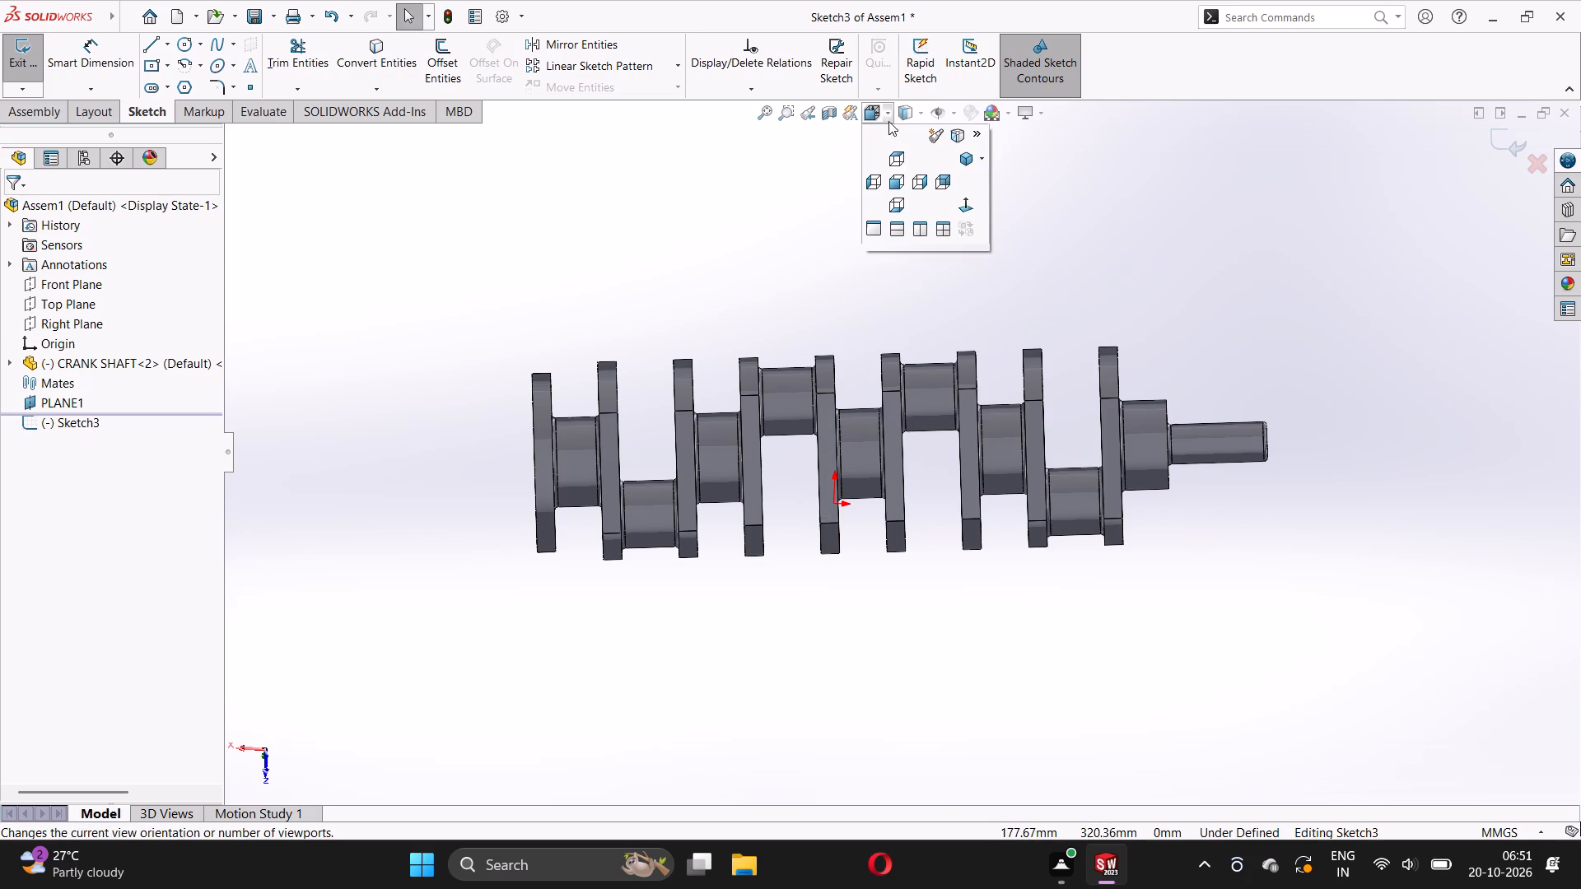
click(974, 204)
click(901, 230)
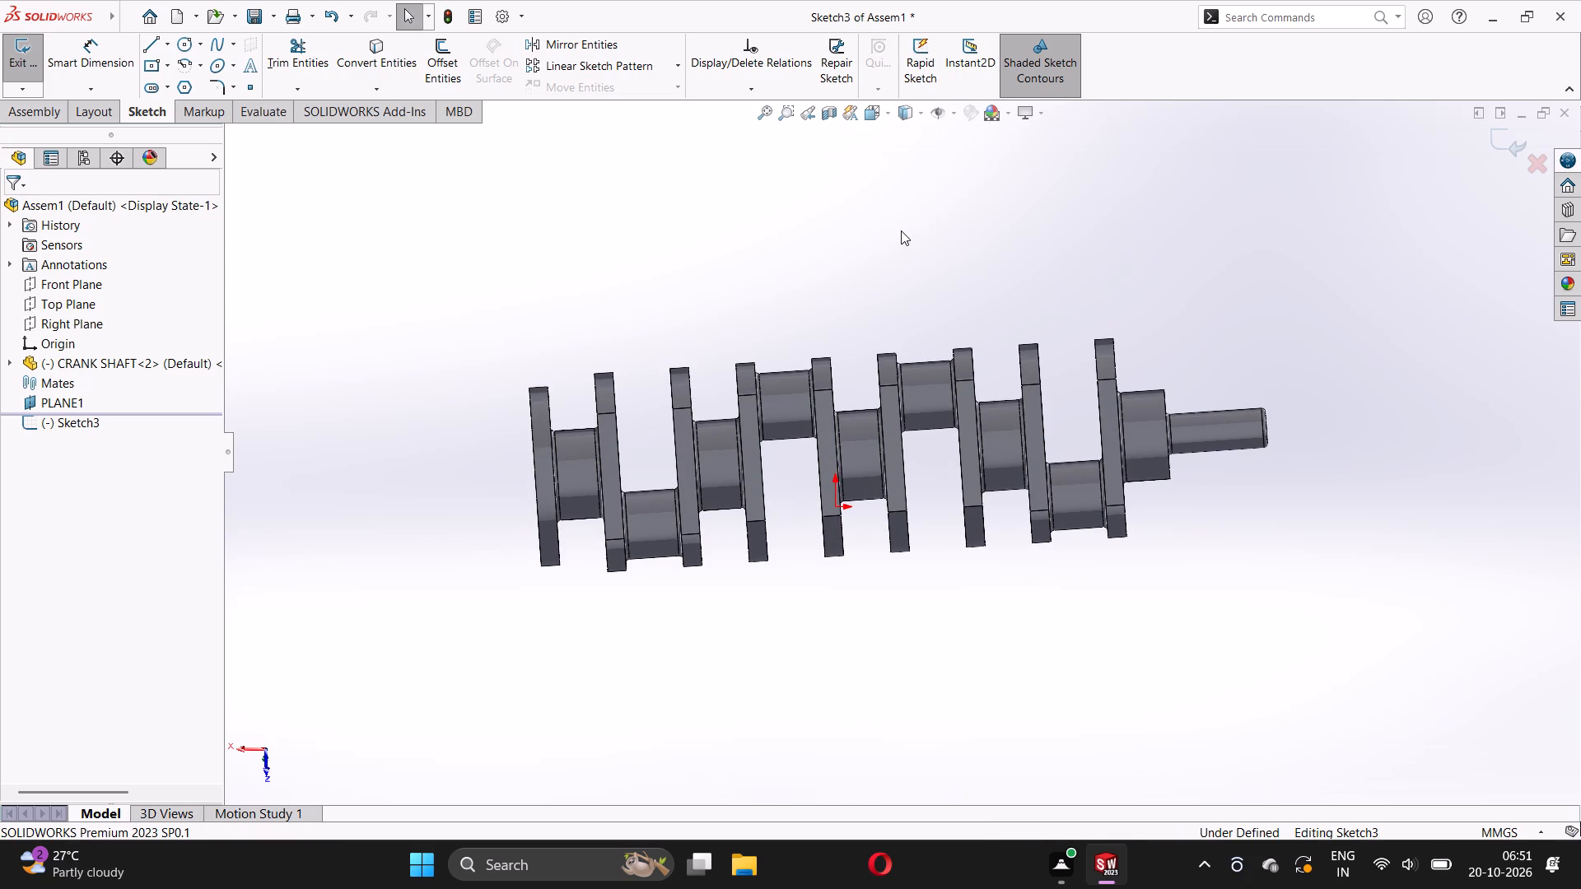
click(151, 44)
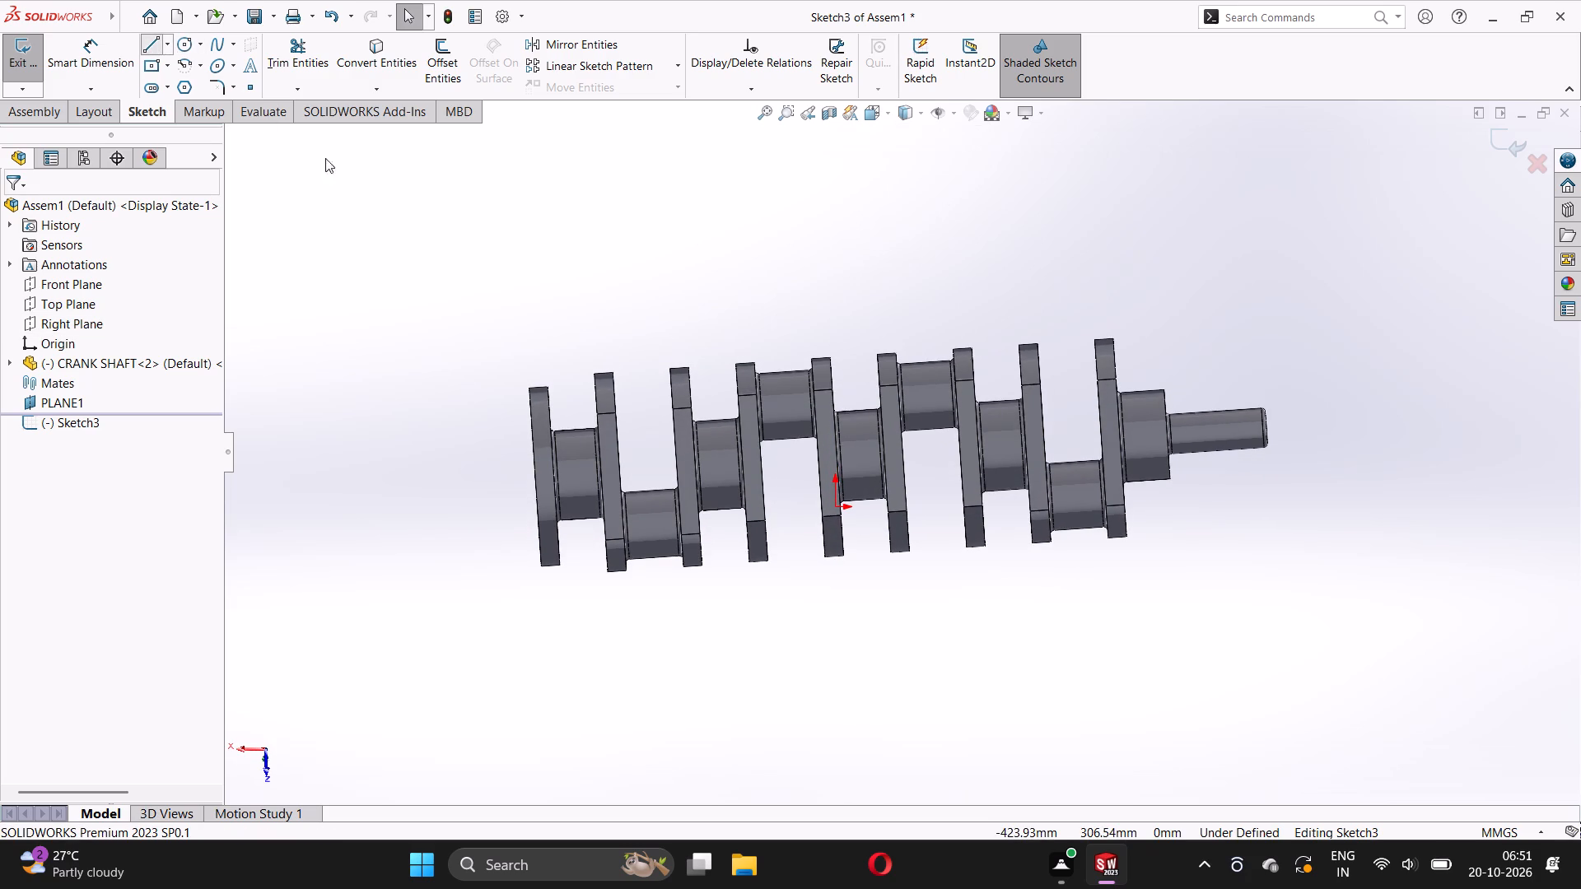
click(861, 457)
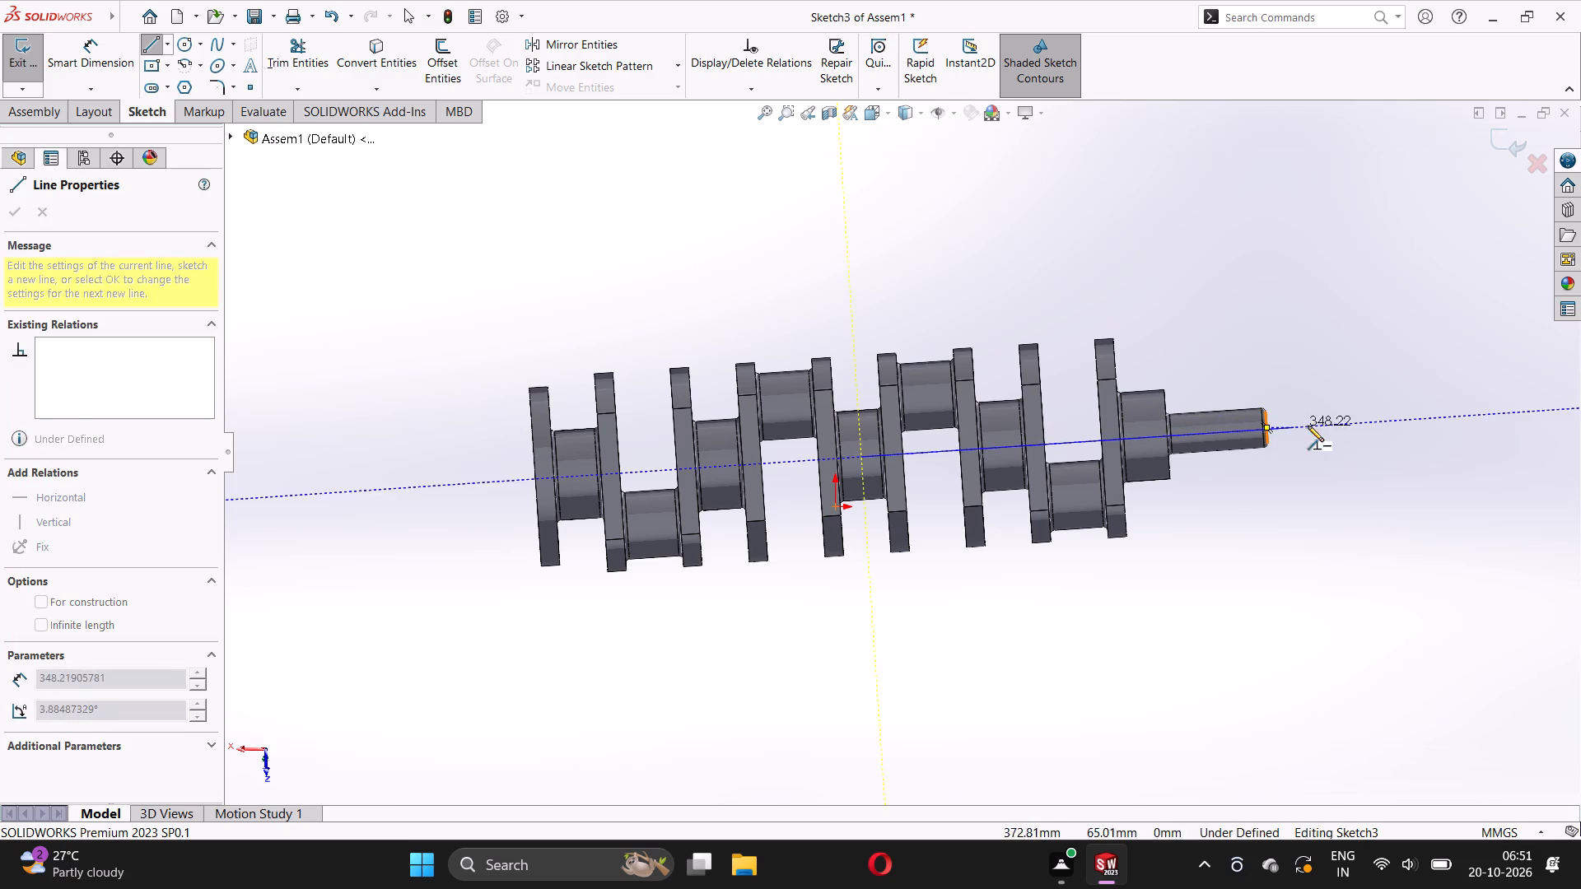
click(1404, 415)
right_click(1085, 201)
click(1124, 211)
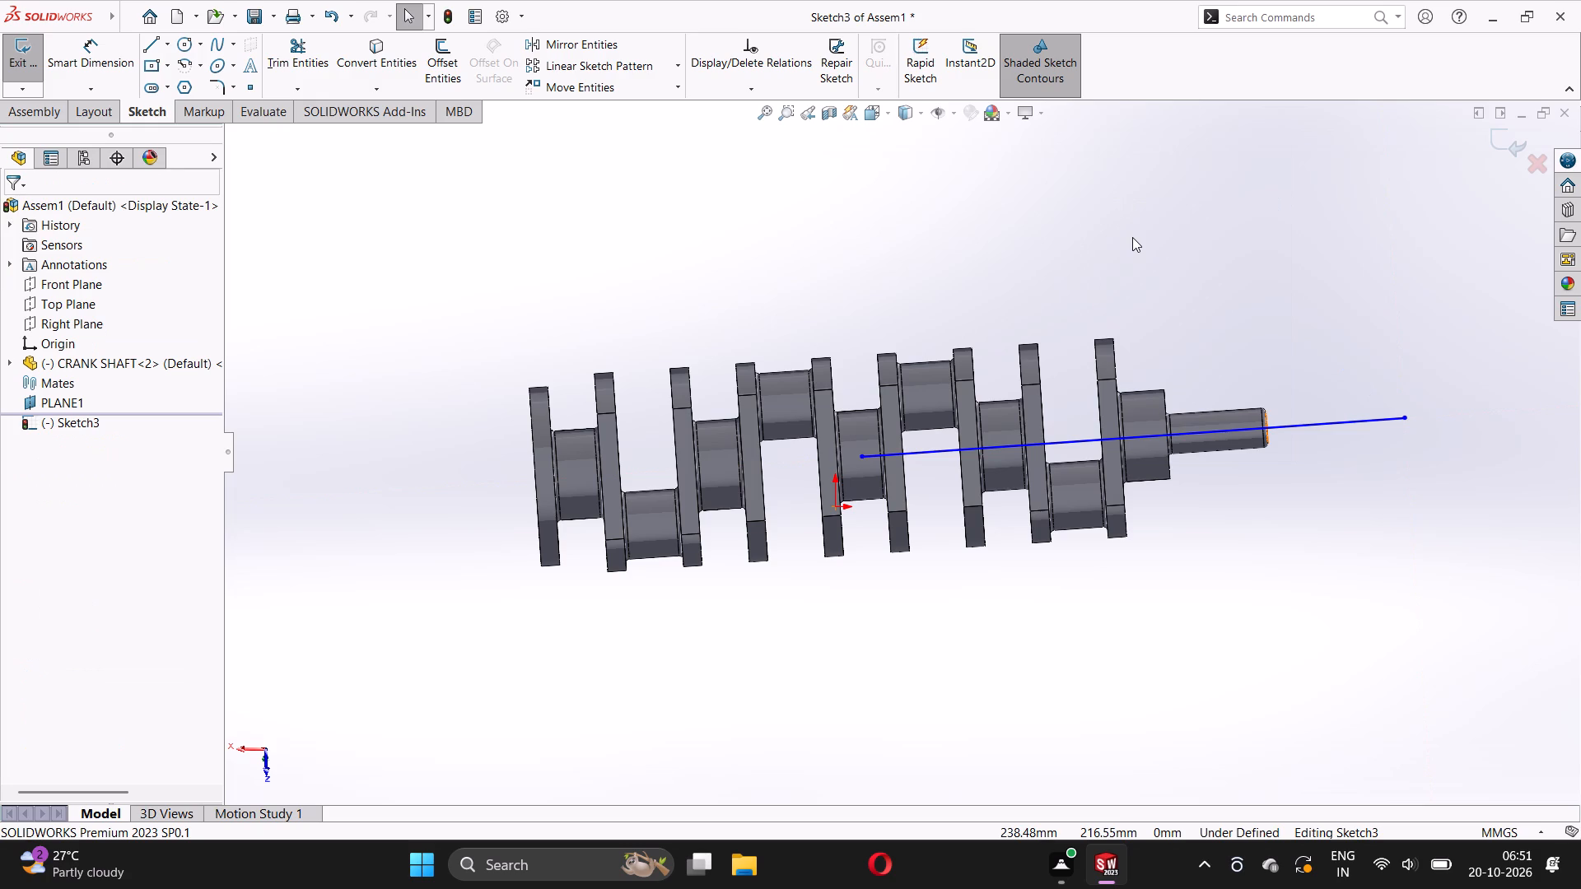
Sketch two lines perpendicular to the axis line: about 140 mm long beyond the shaft tip and about 147 mm at the narrow shaft's shoulder.
click(146, 41)
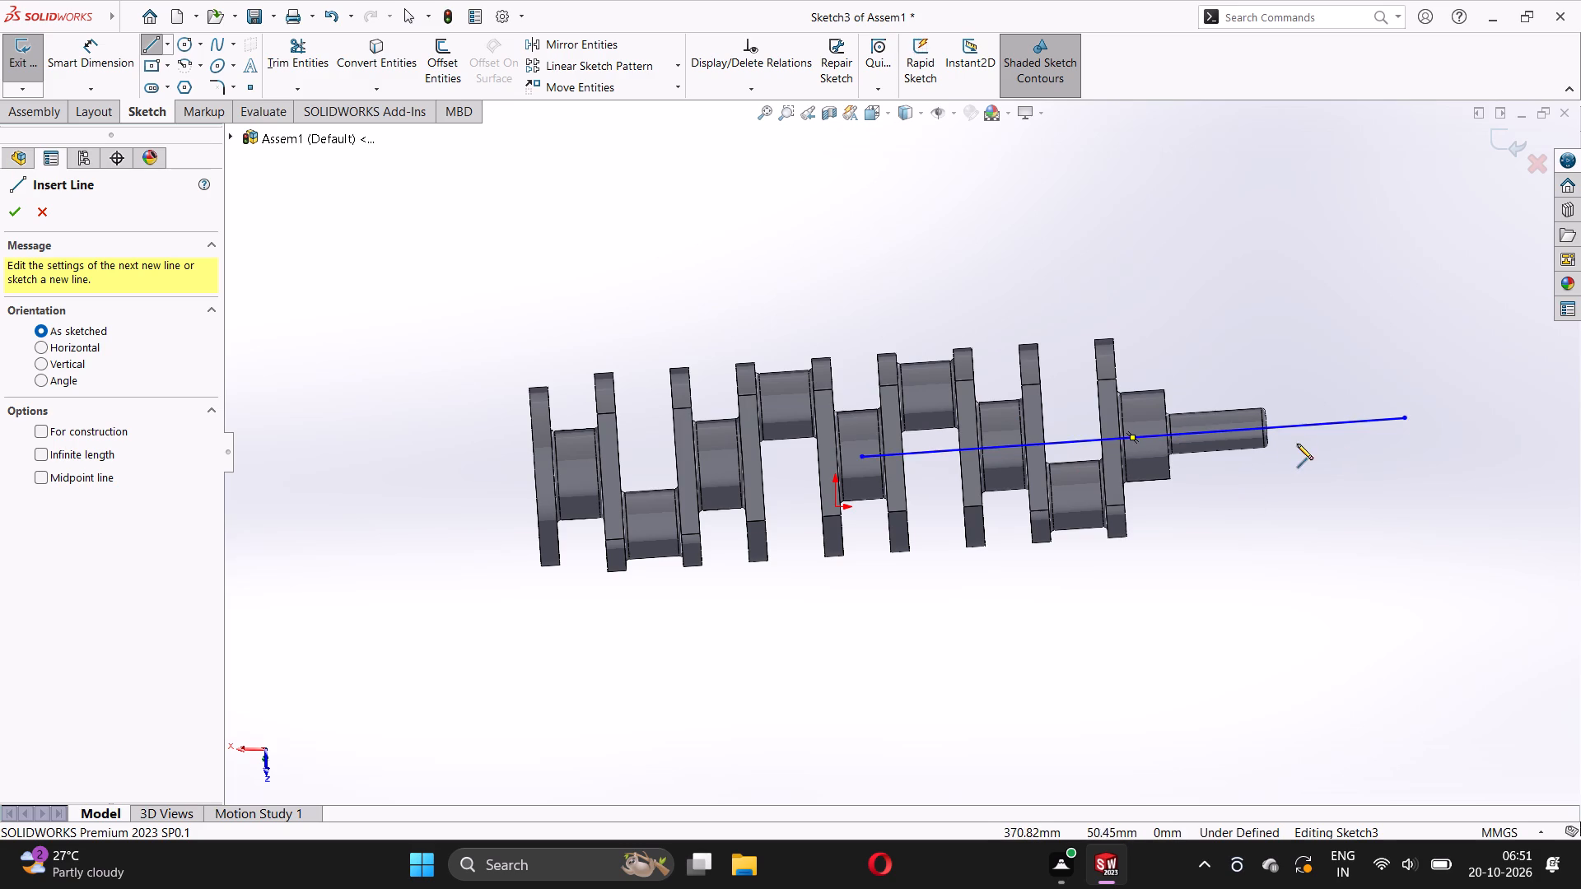
click(1306, 427)
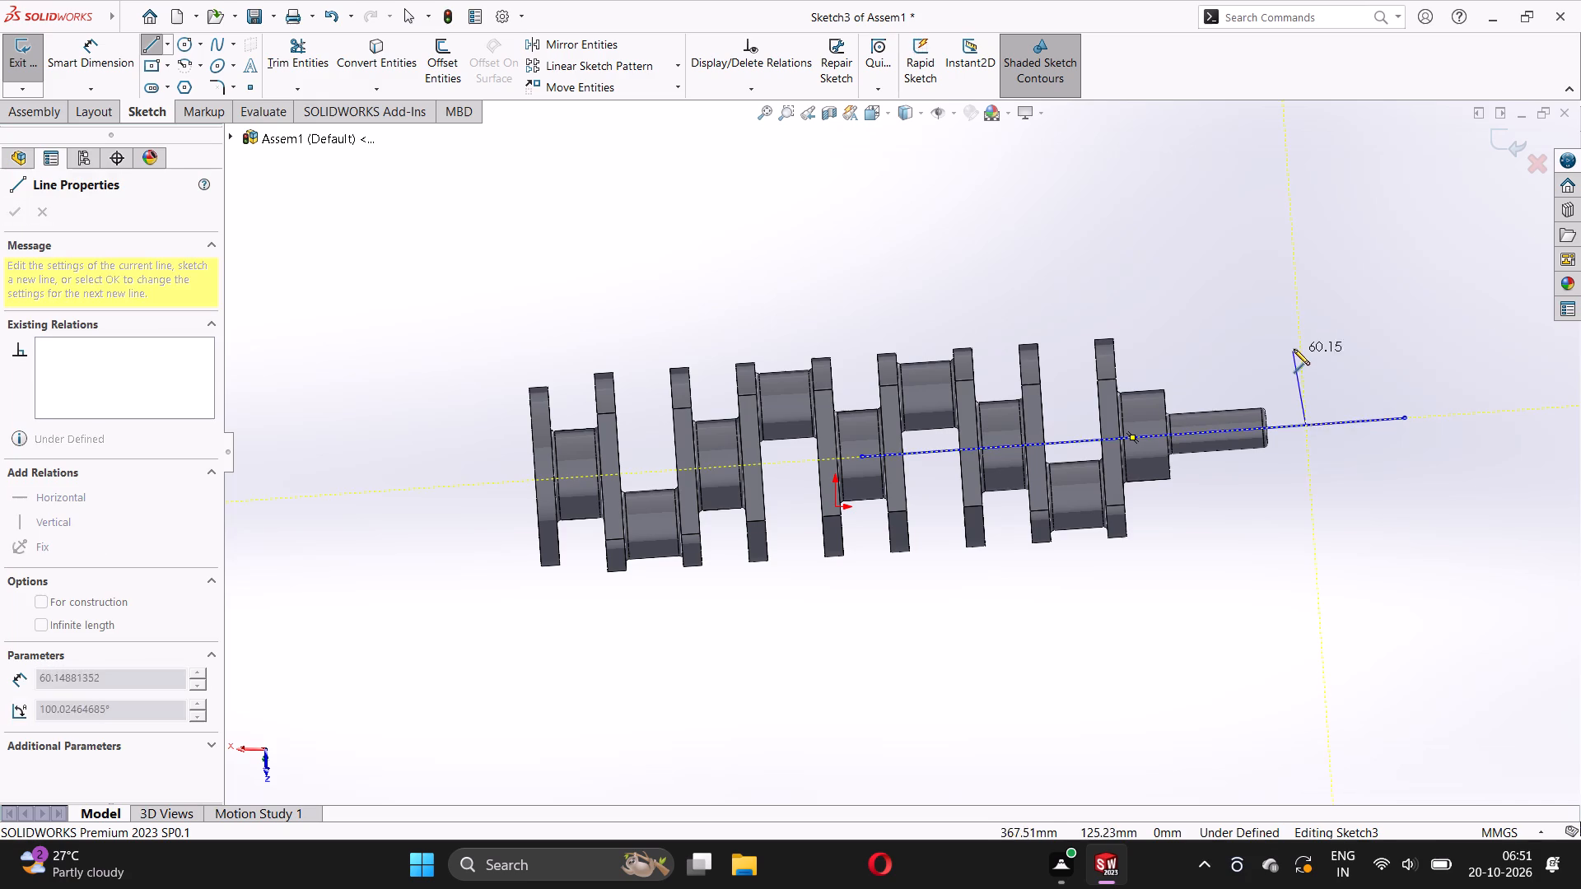
click(1290, 252)
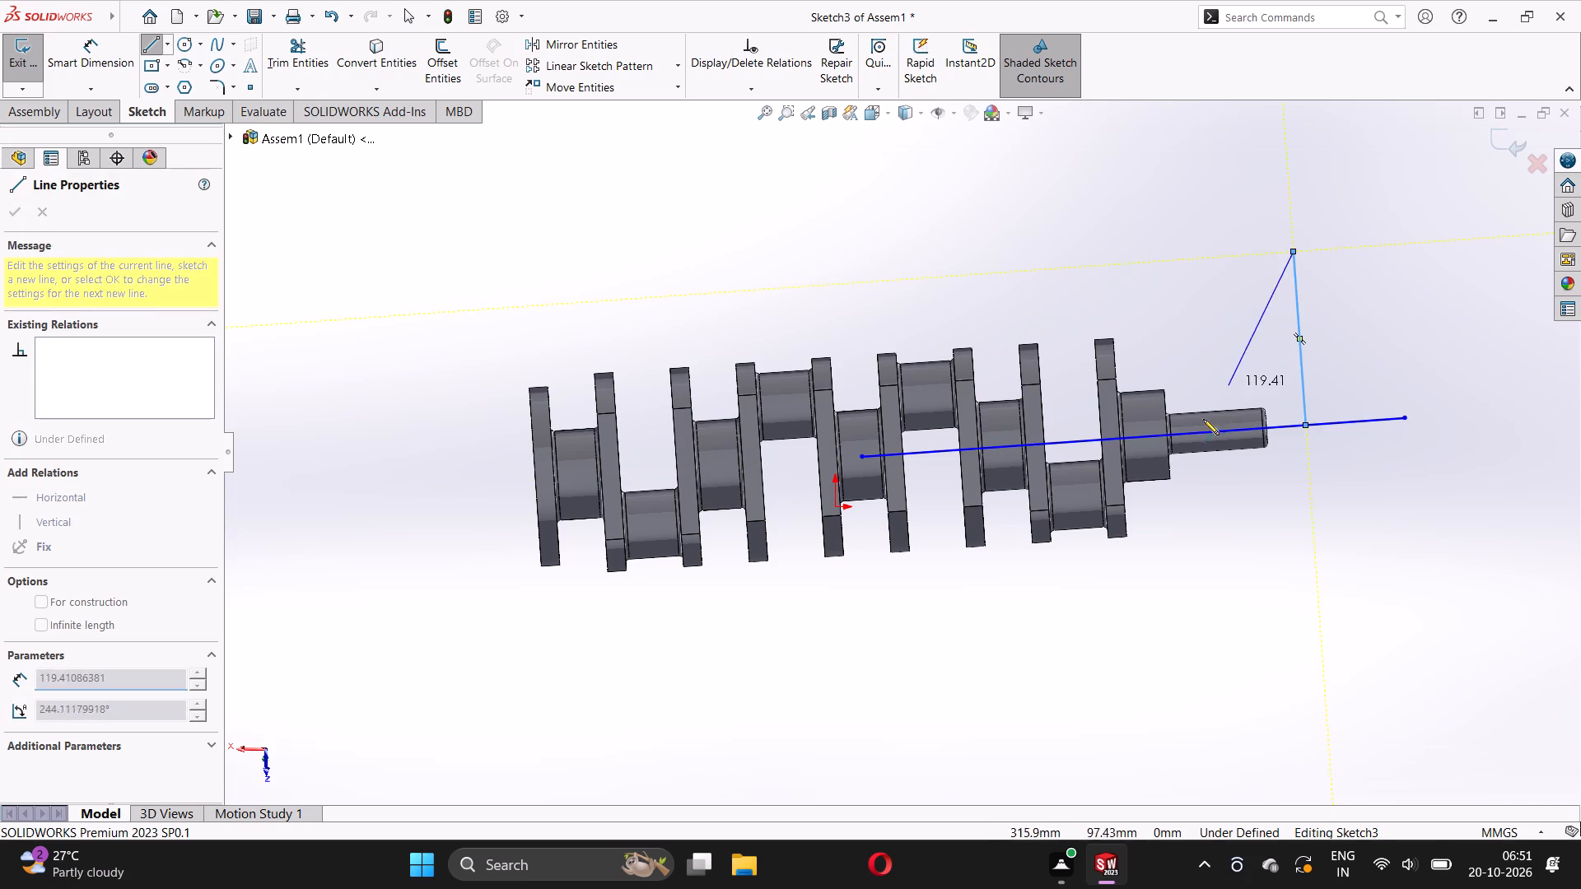
right_click(1178, 301)
click(1190, 307)
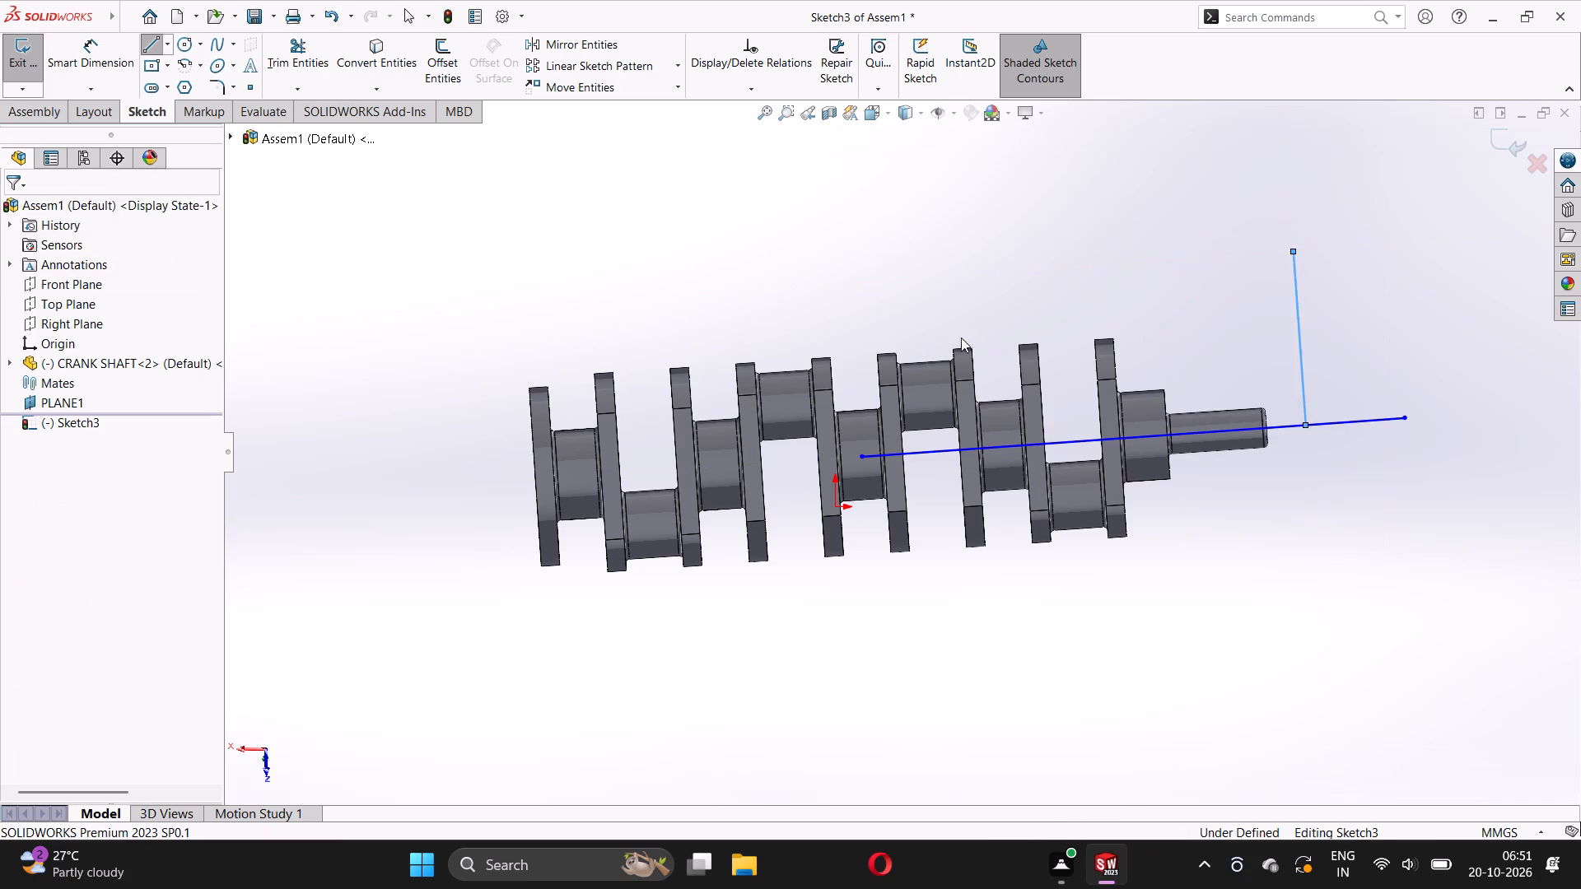
click(150, 40)
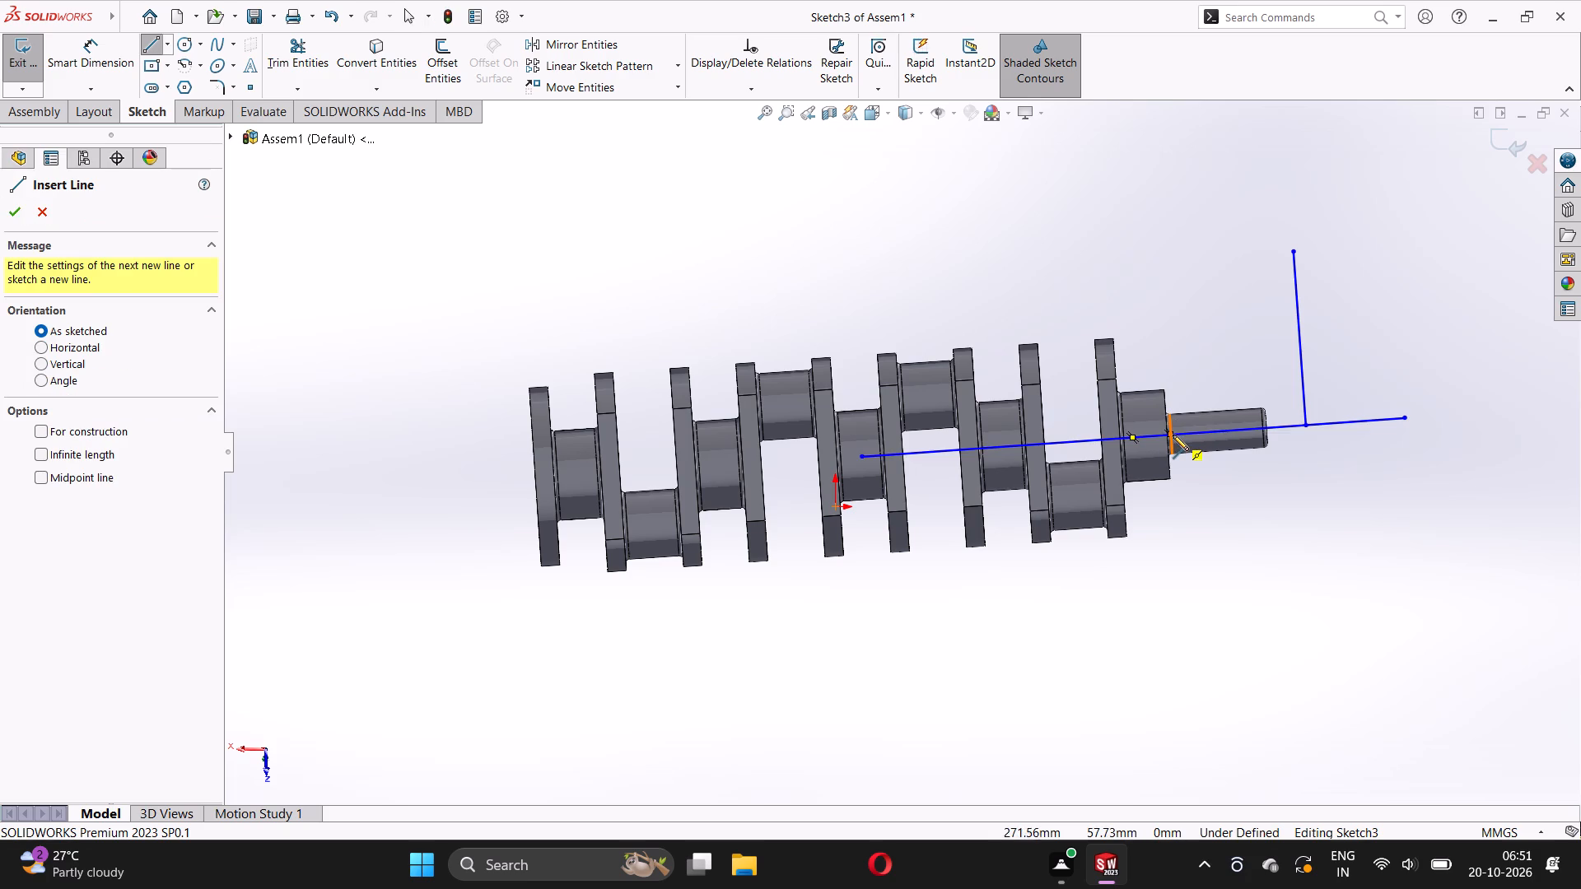
click(1177, 433)
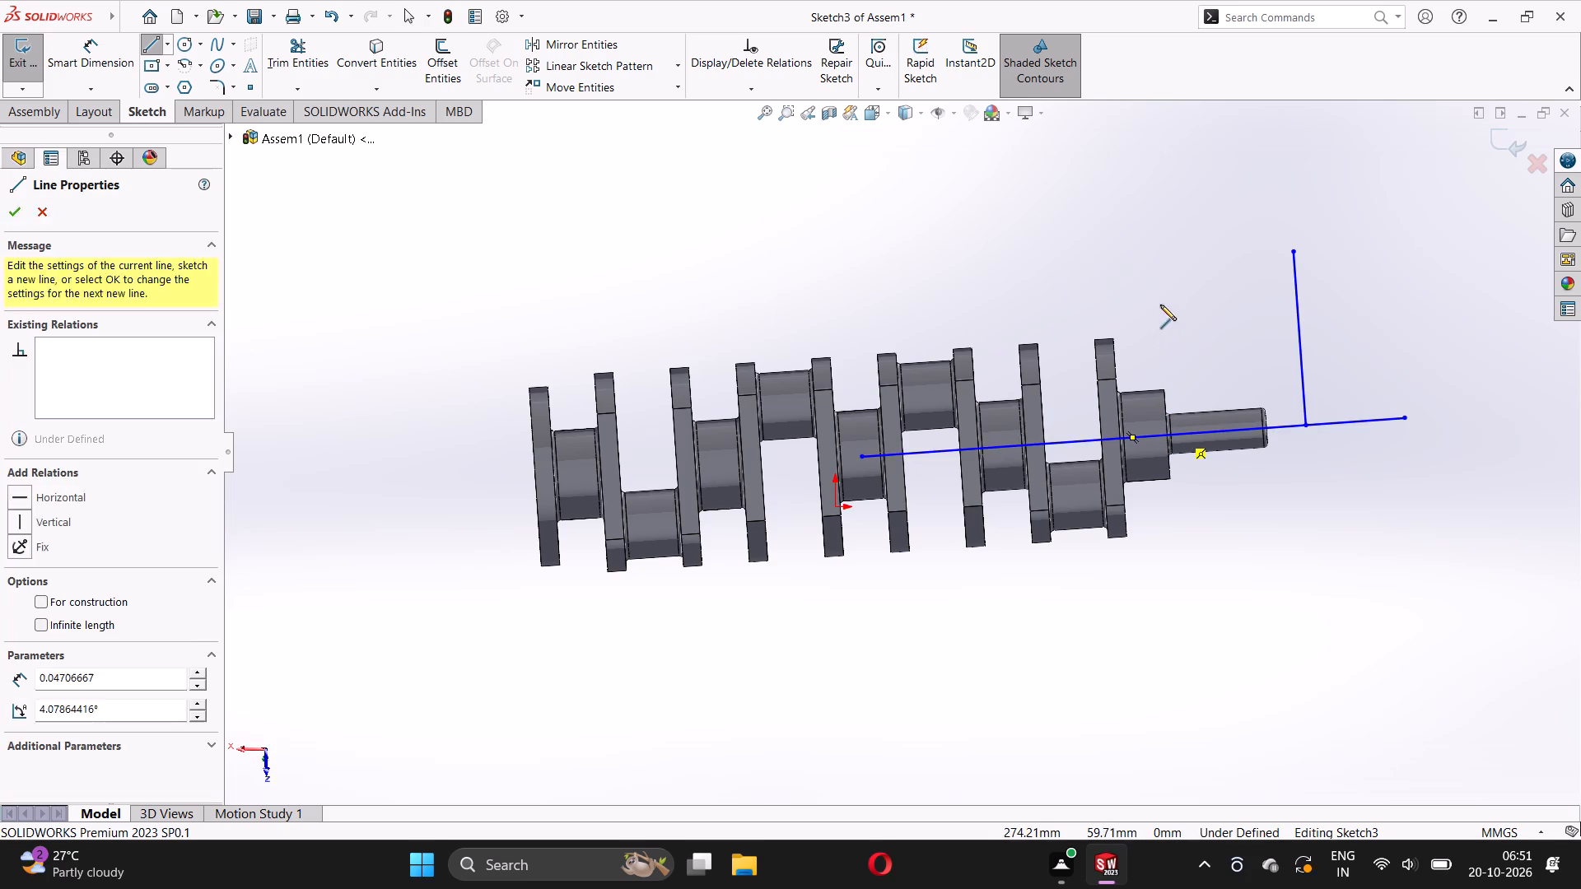
click(1162, 256)
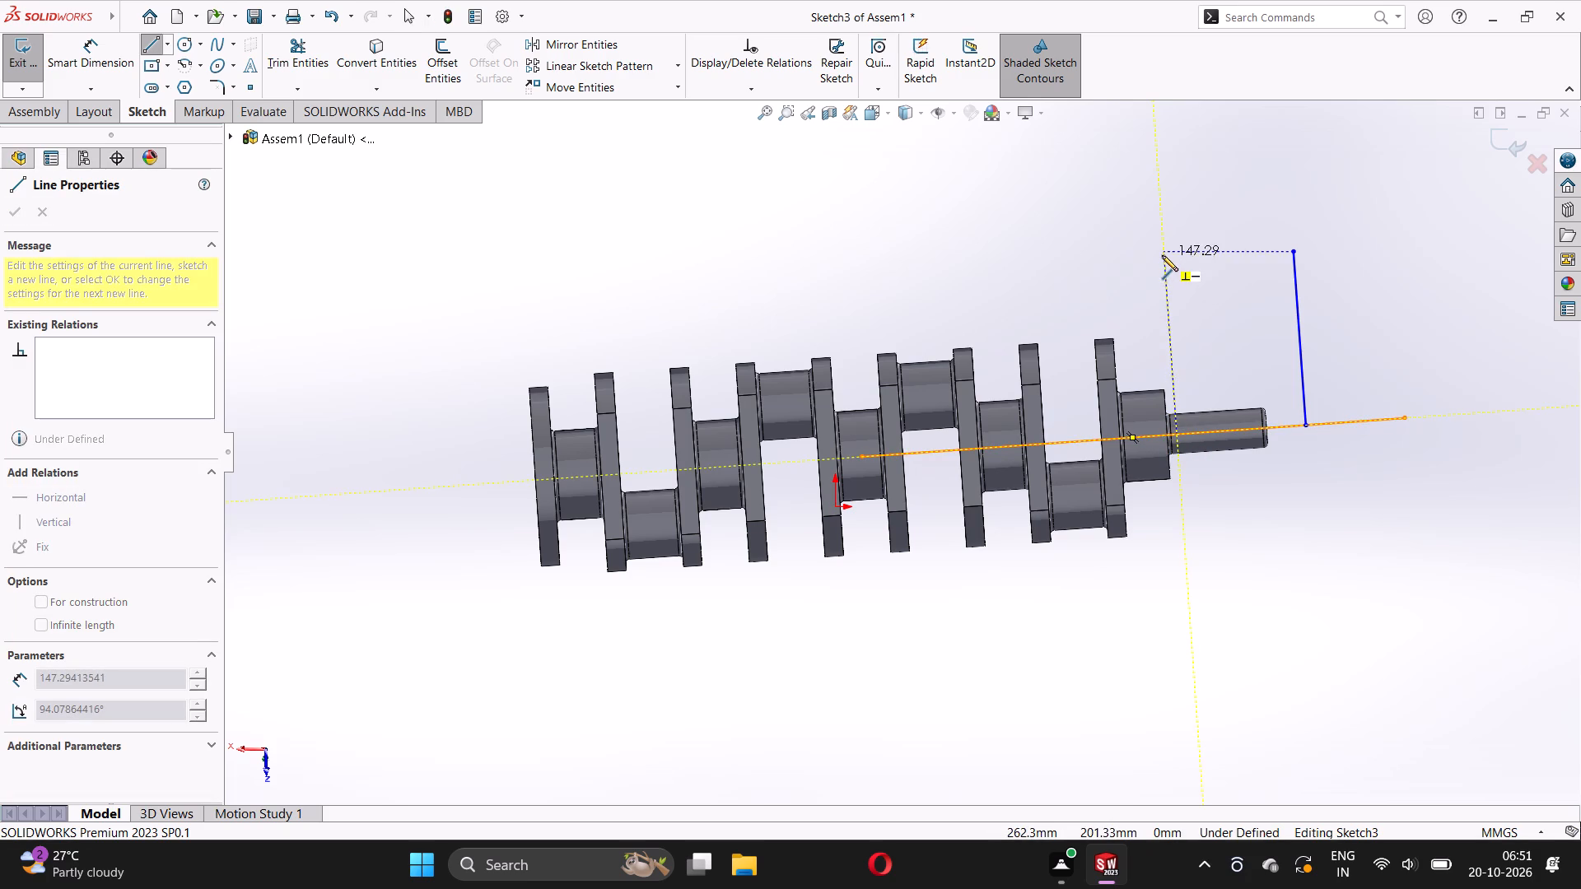
right_click(870, 222)
click(887, 230)
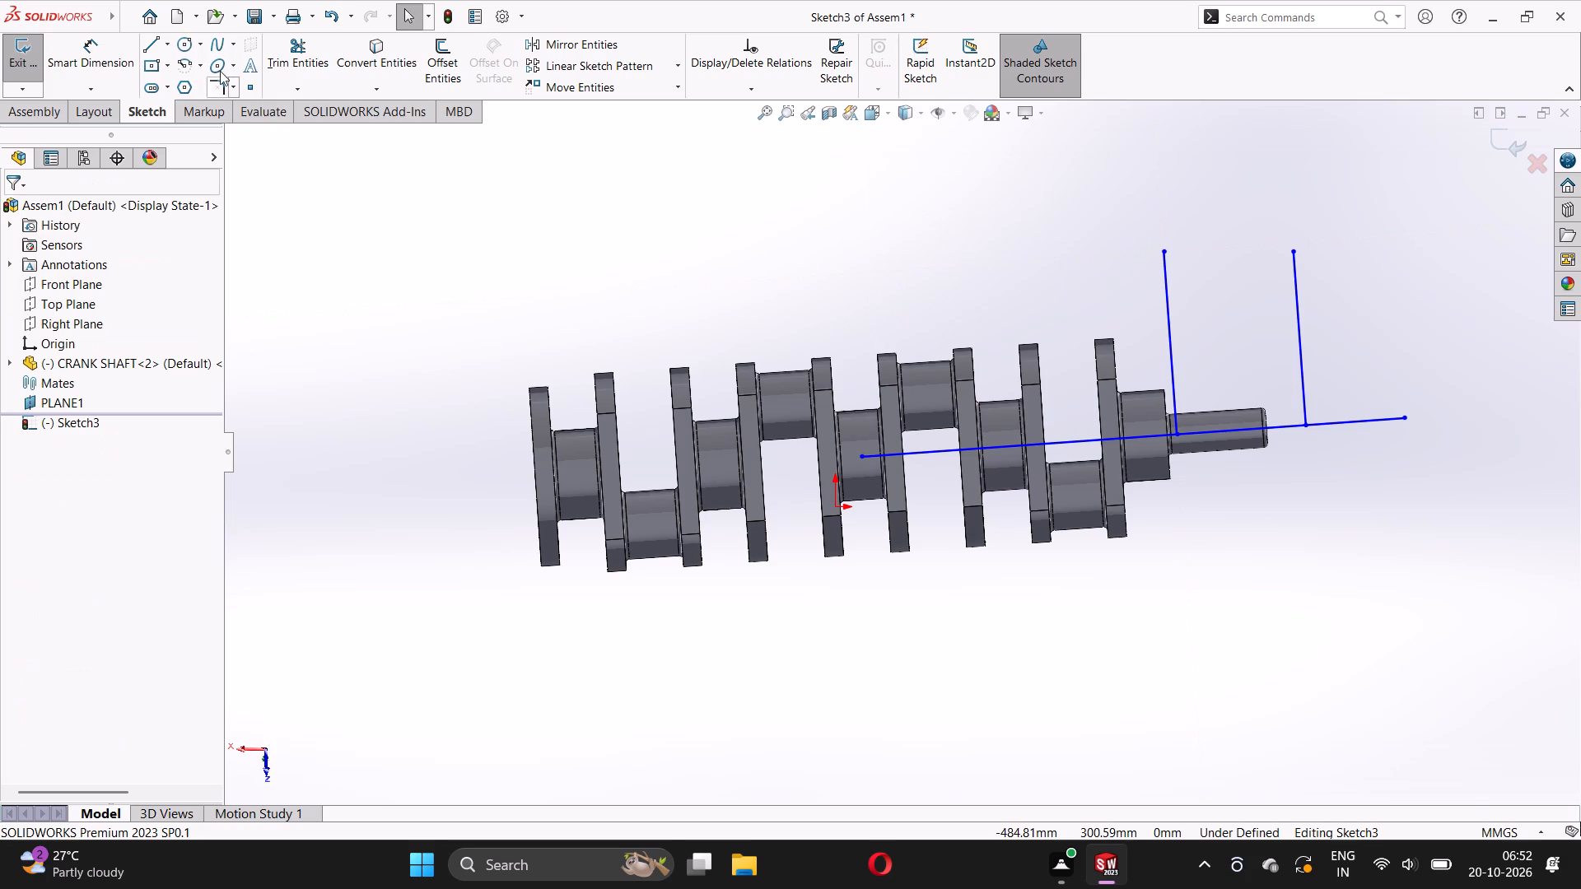
Sketch two more lines perpendicular to the axis line, about 148 mm and 146 mm long, at the two crank throws nearest the narrow end.
click(155, 40)
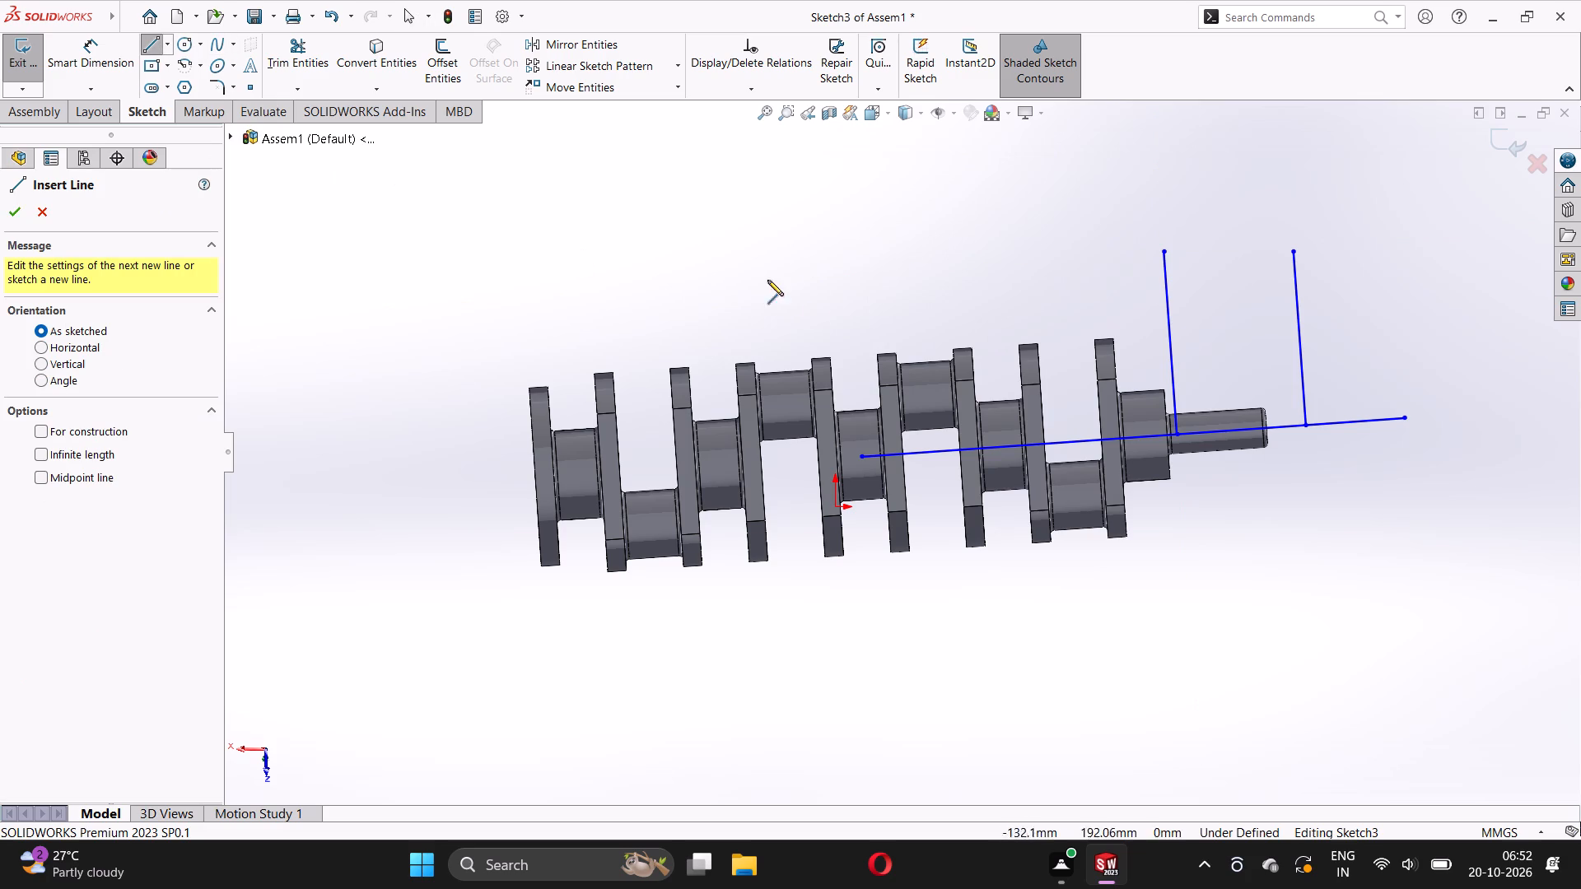
click(1049, 443)
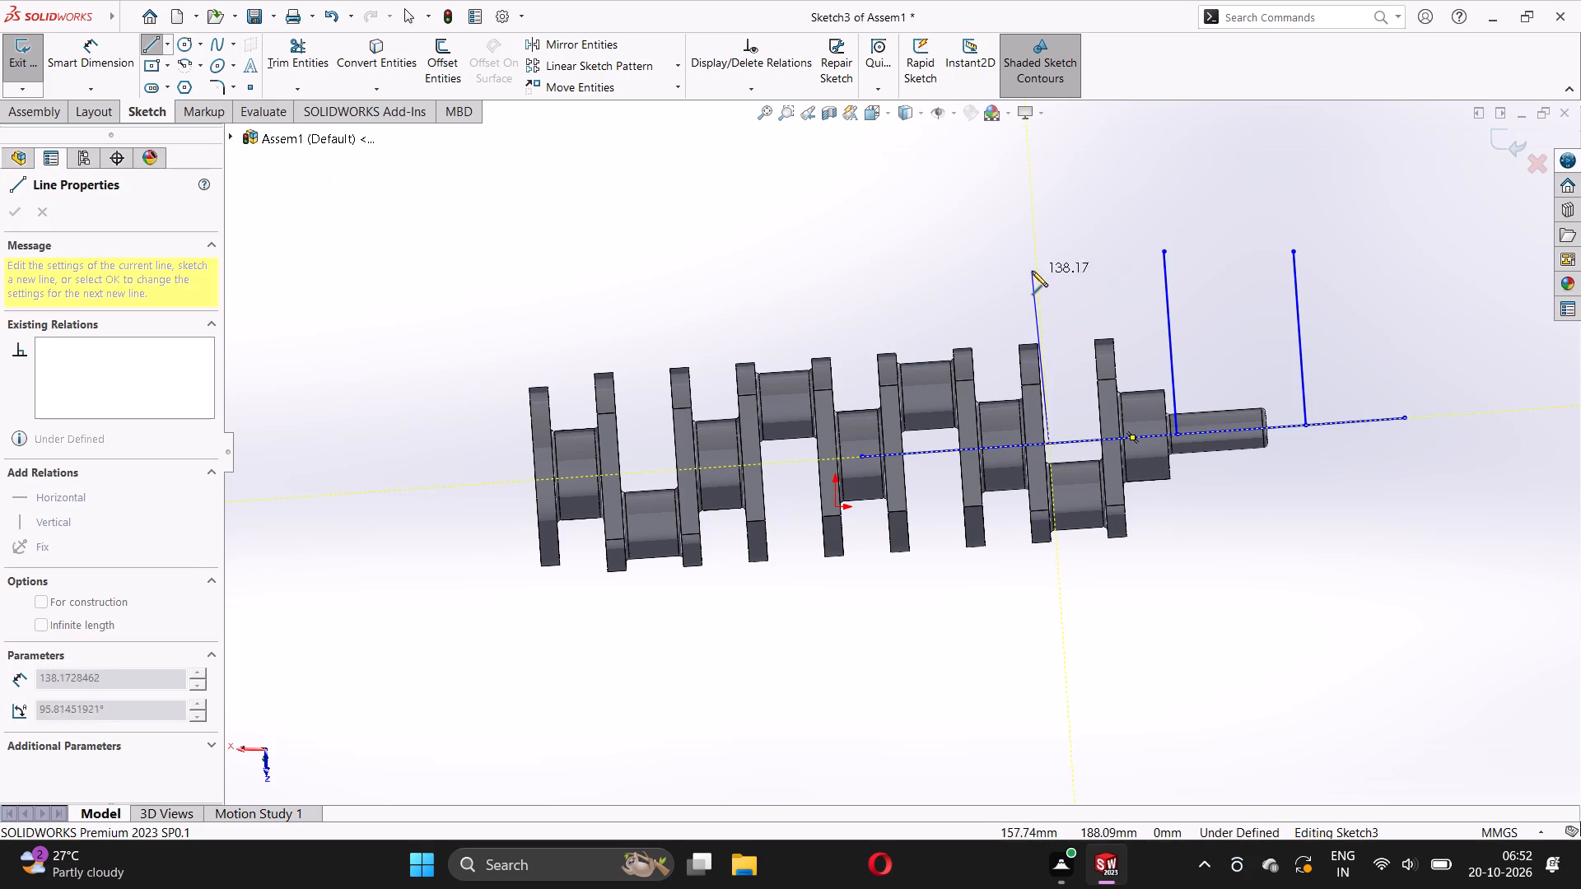
click(1040, 260)
right_click(725, 257)
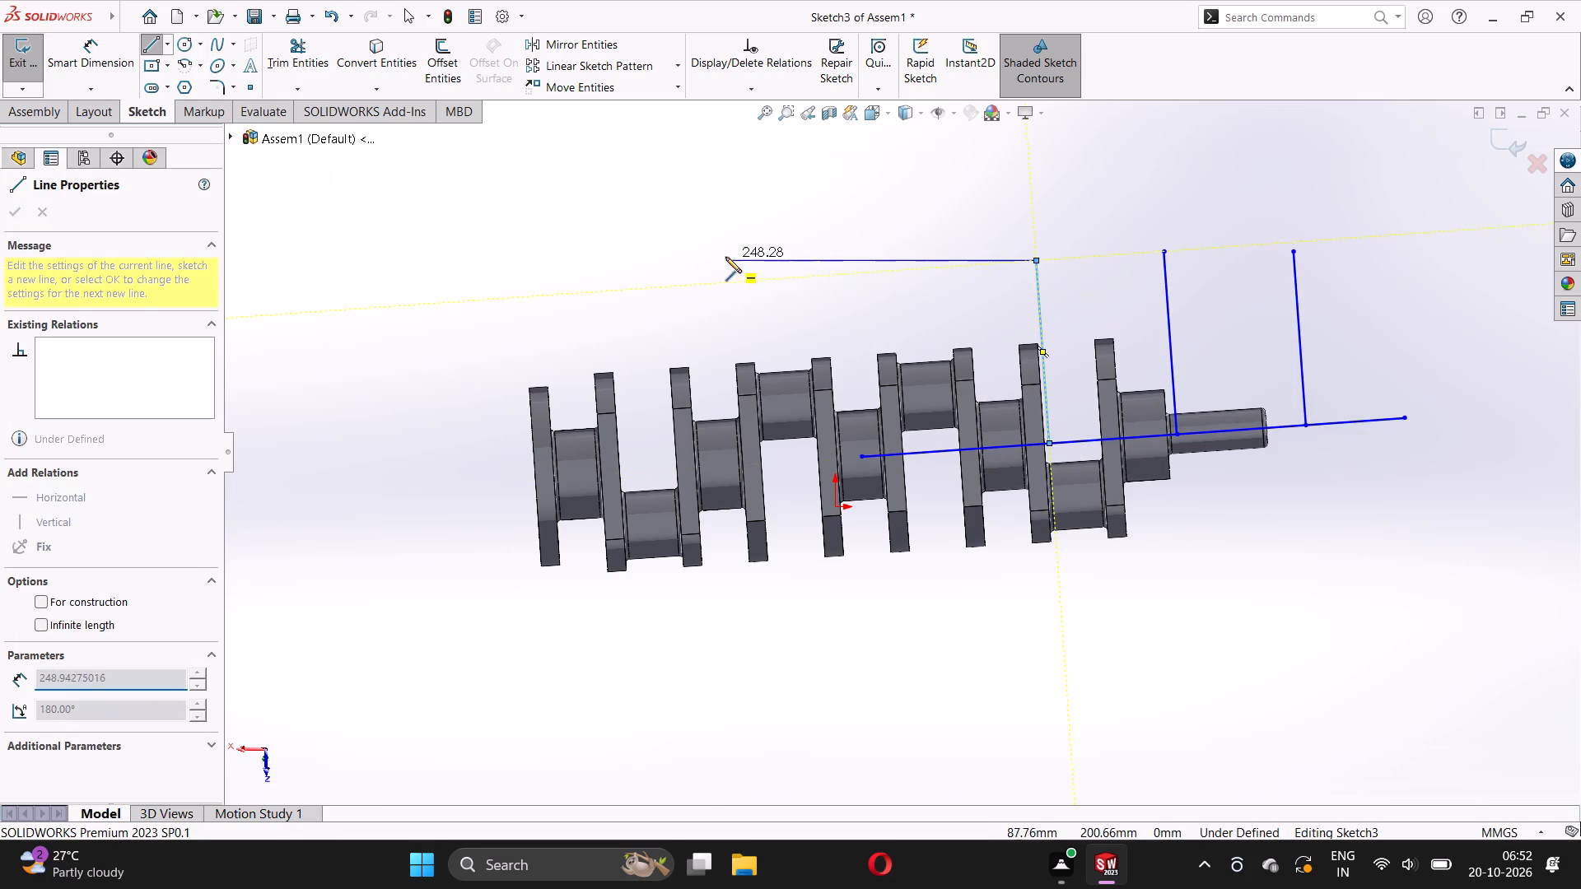
click(767, 277)
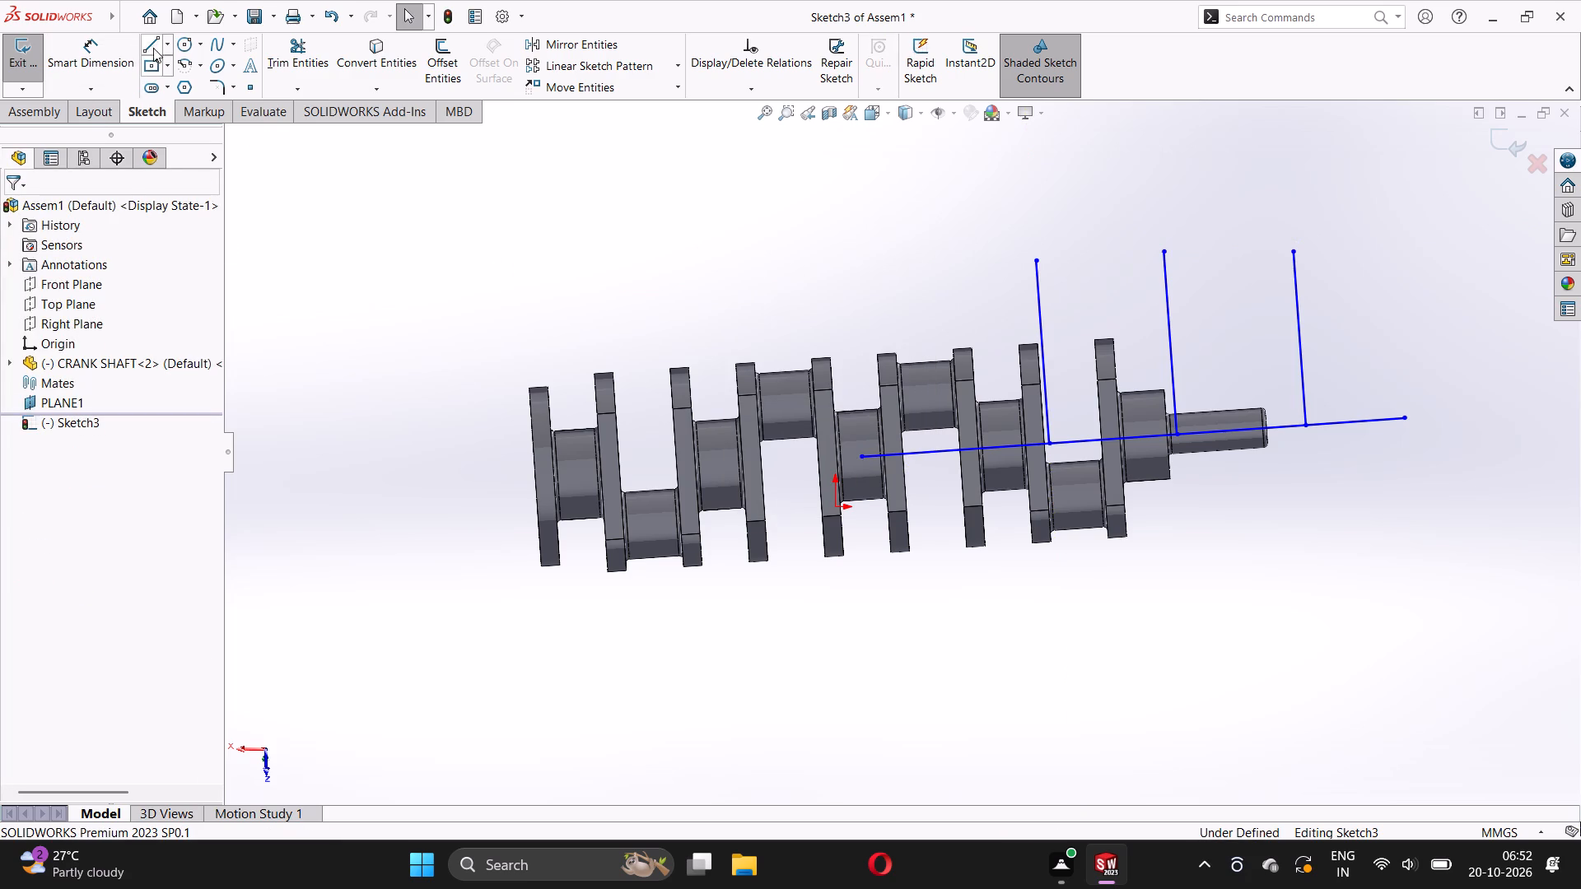
click(153, 45)
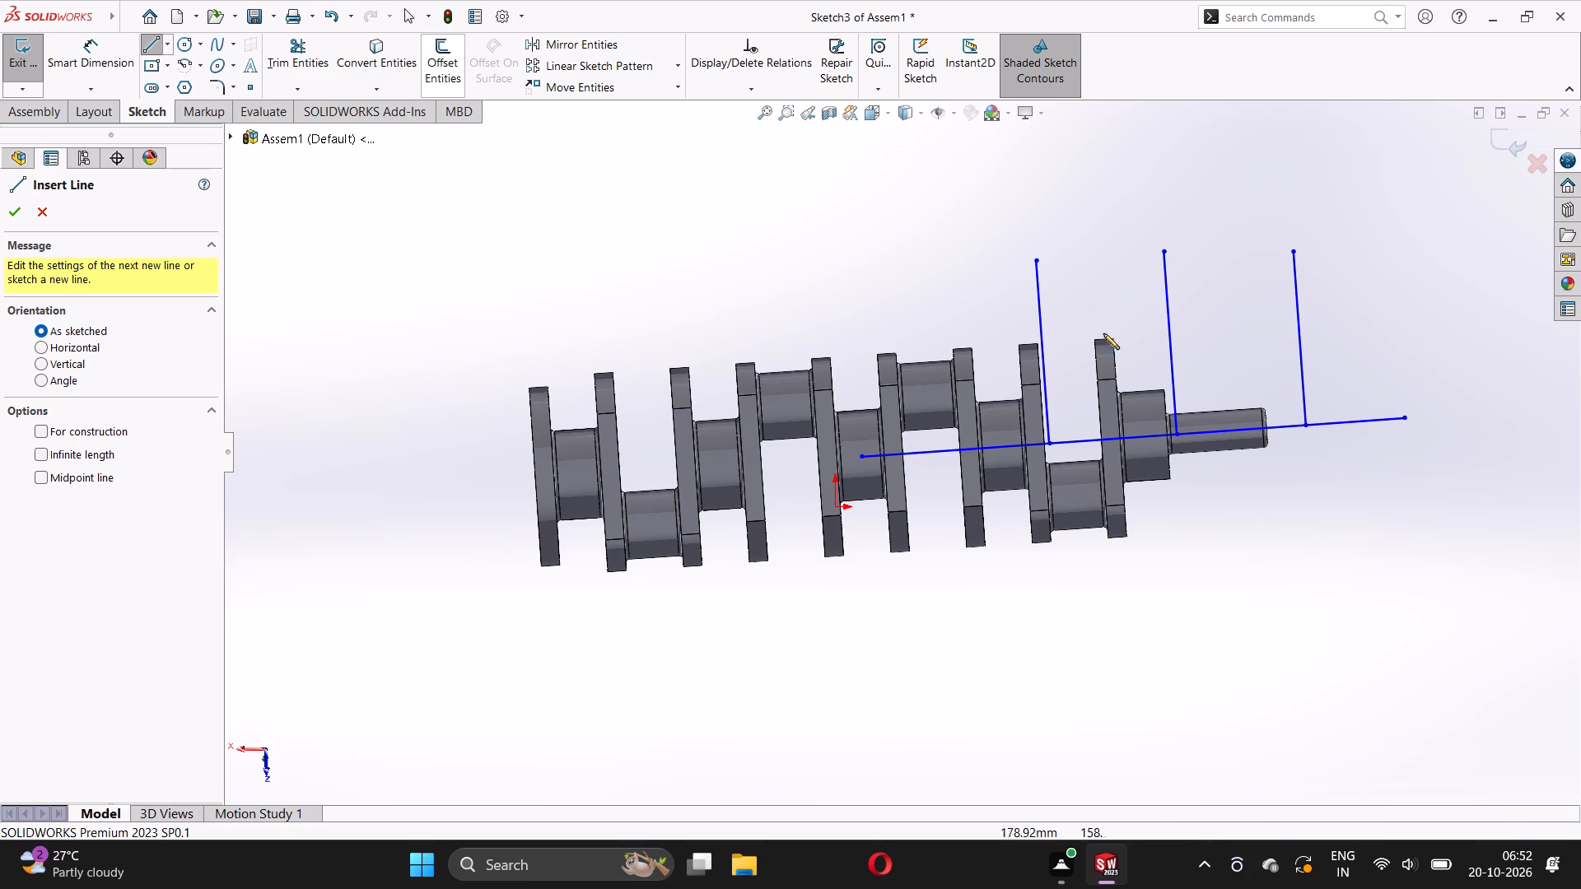
click(945, 450)
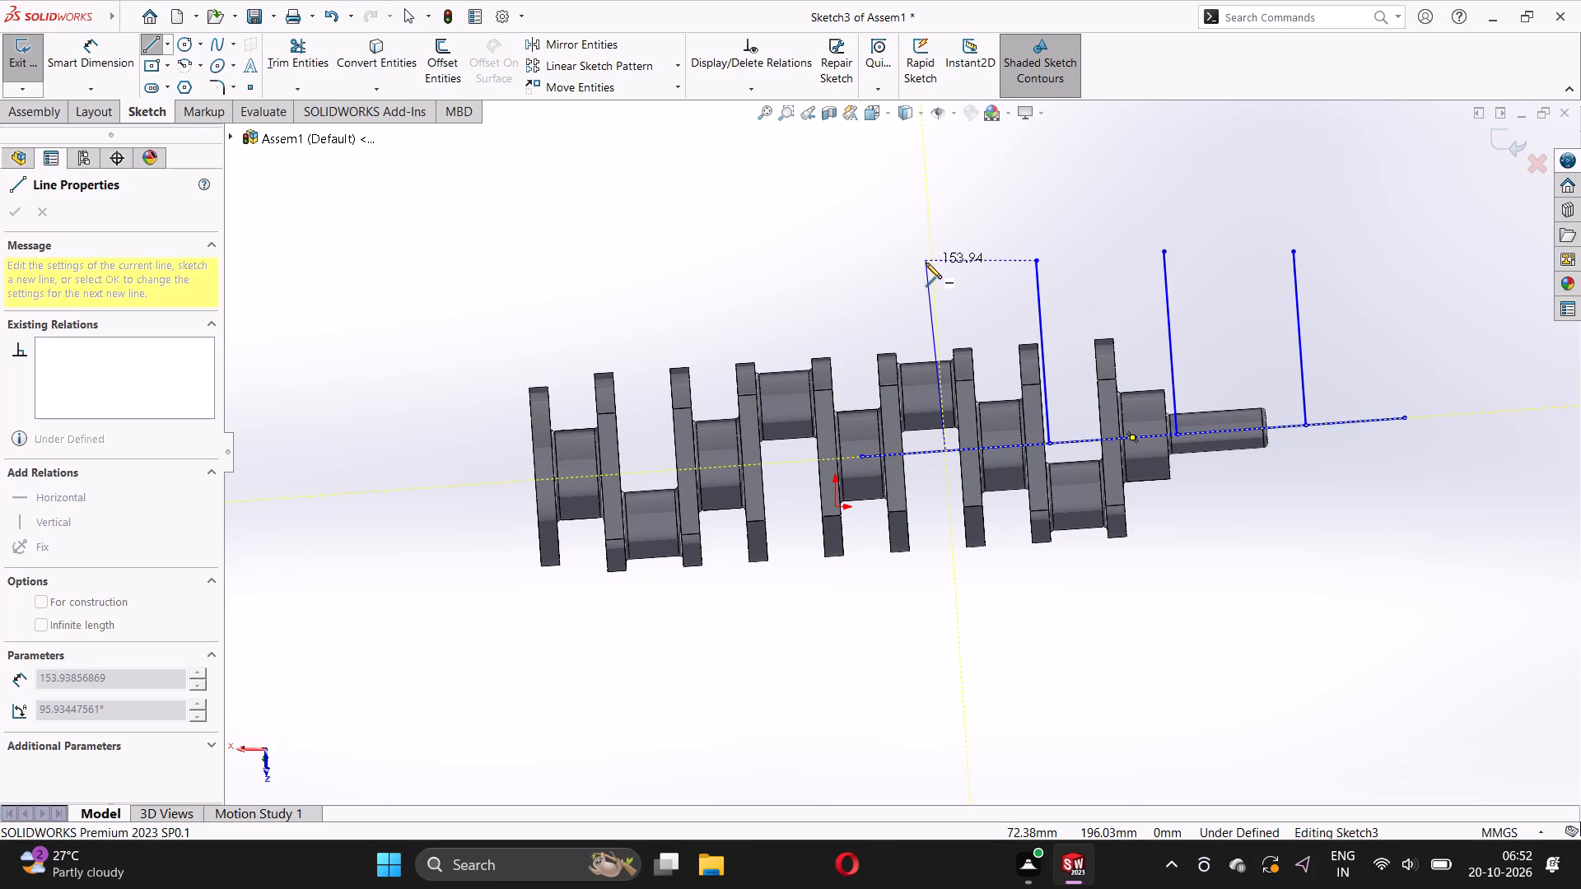
click(928, 270)
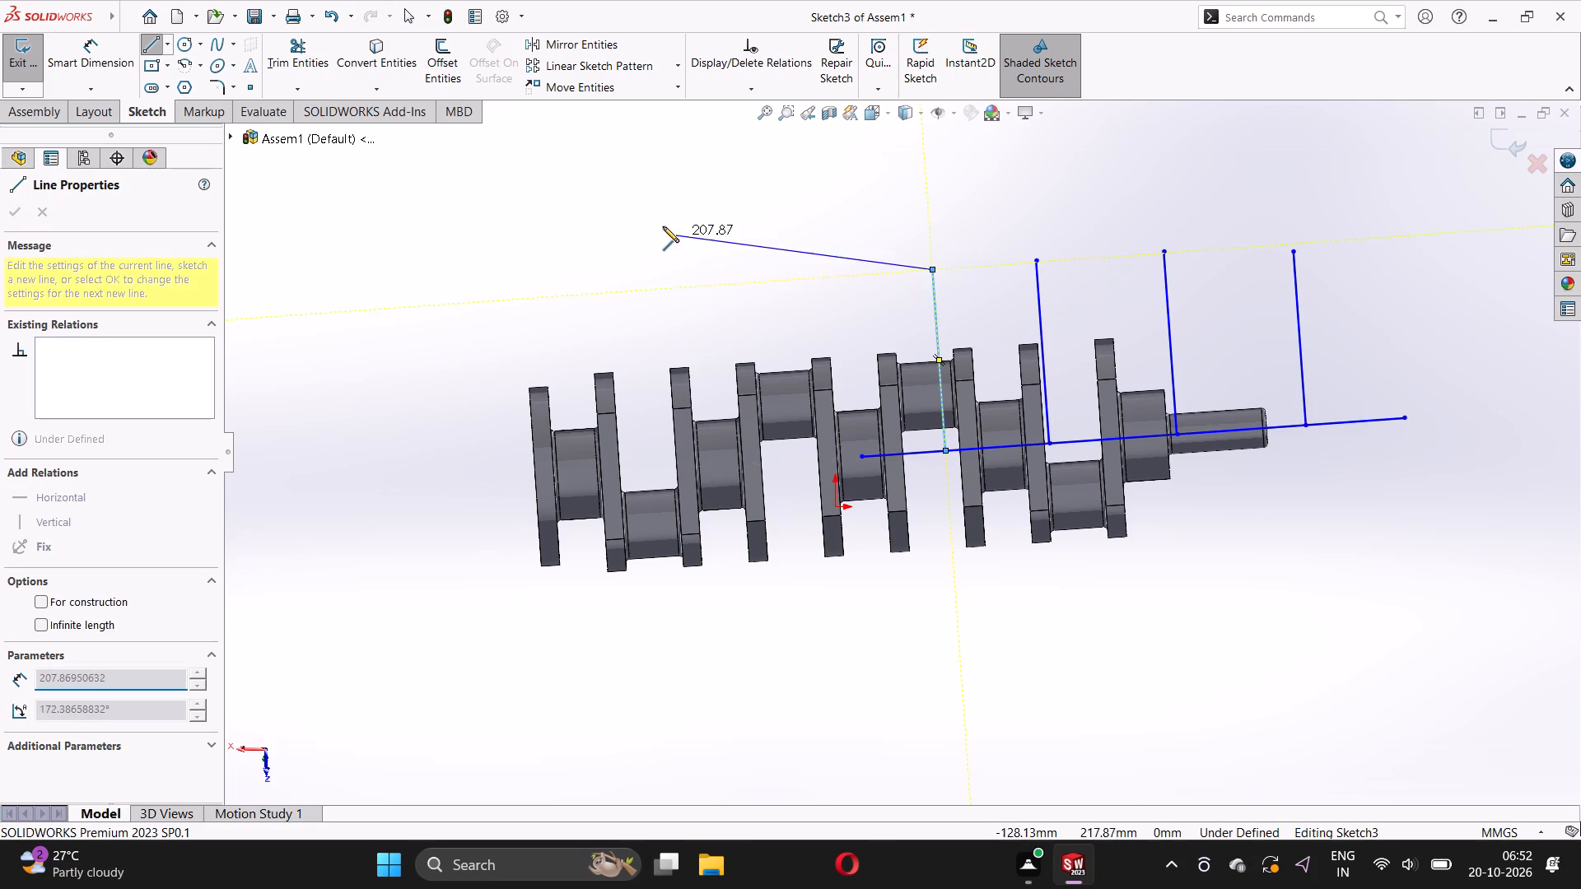
right_click(662, 226)
click(677, 237)
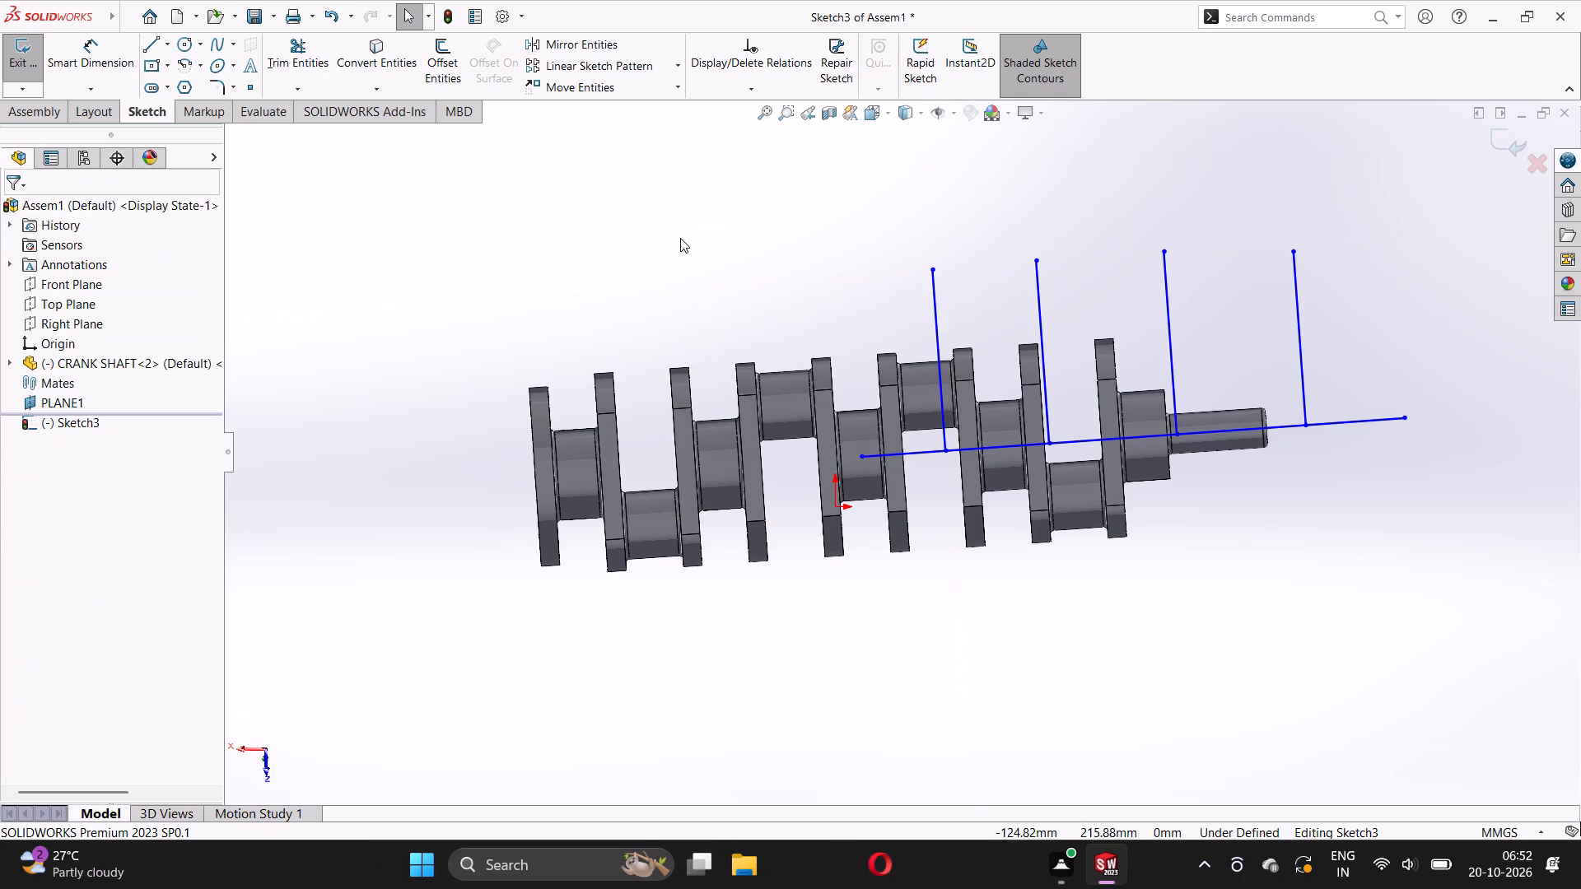
Convert the long axis line and all four perpendicular lines to construction geometry.
click(1304, 310)
click(1301, 310)
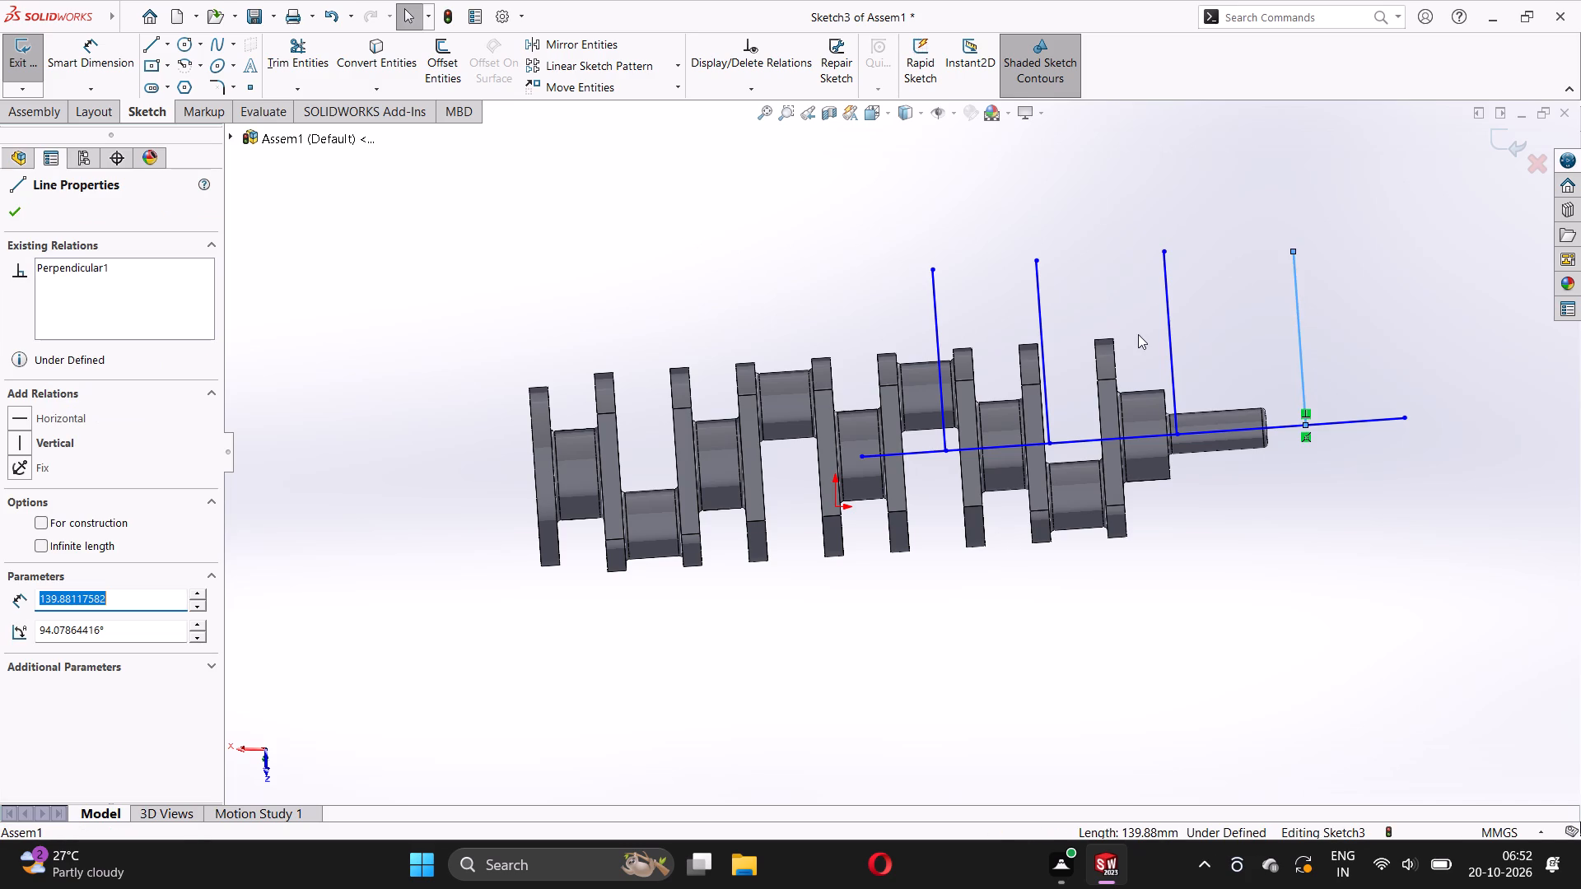
right_click(1298, 300)
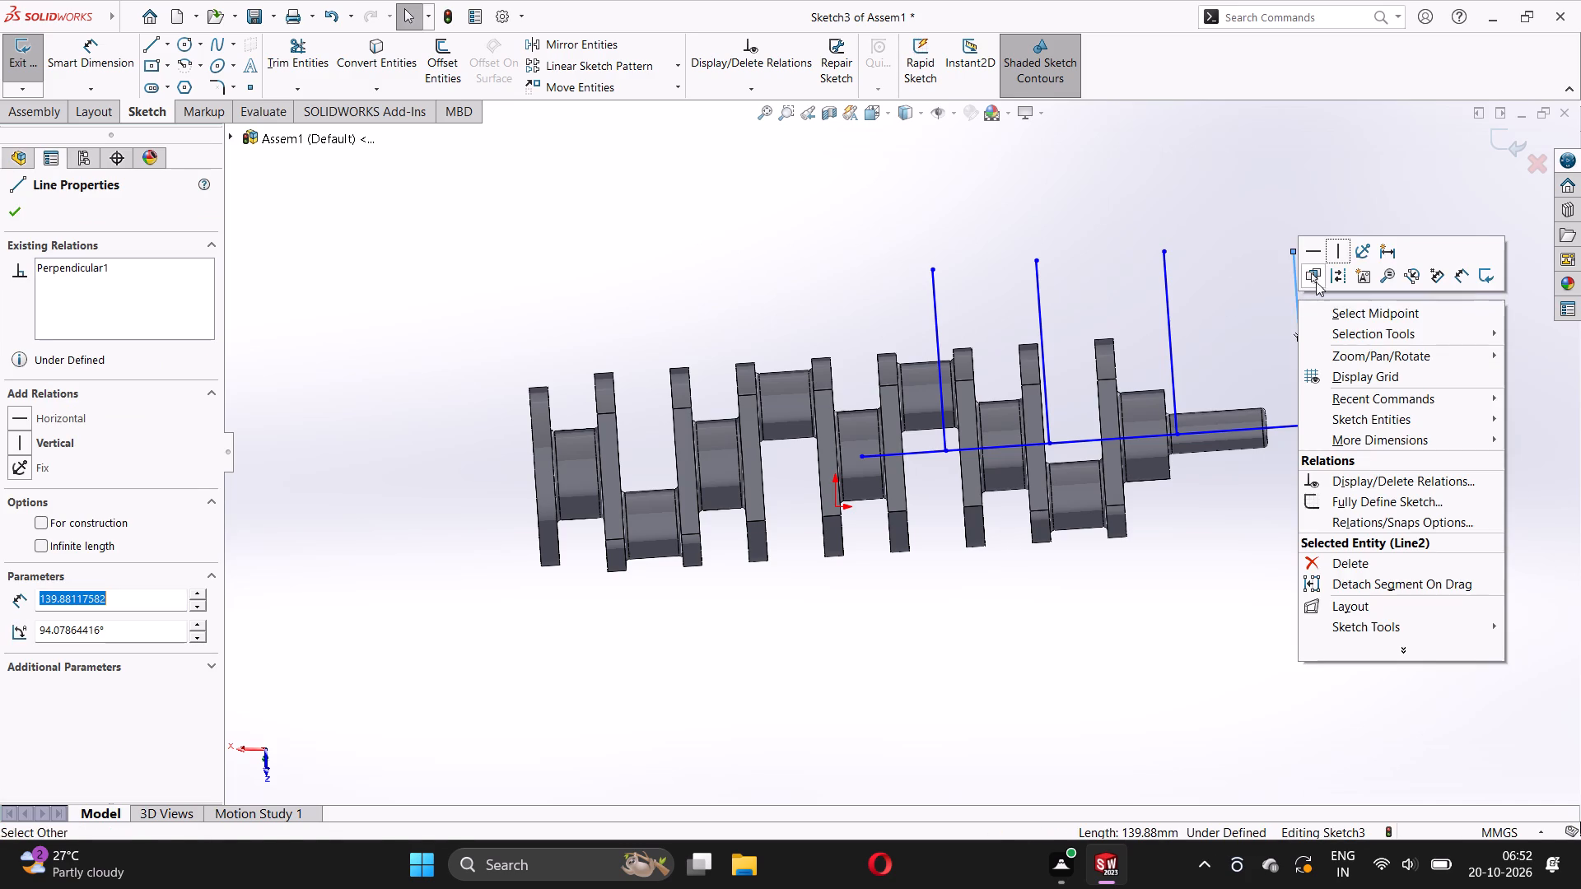
click(1337, 272)
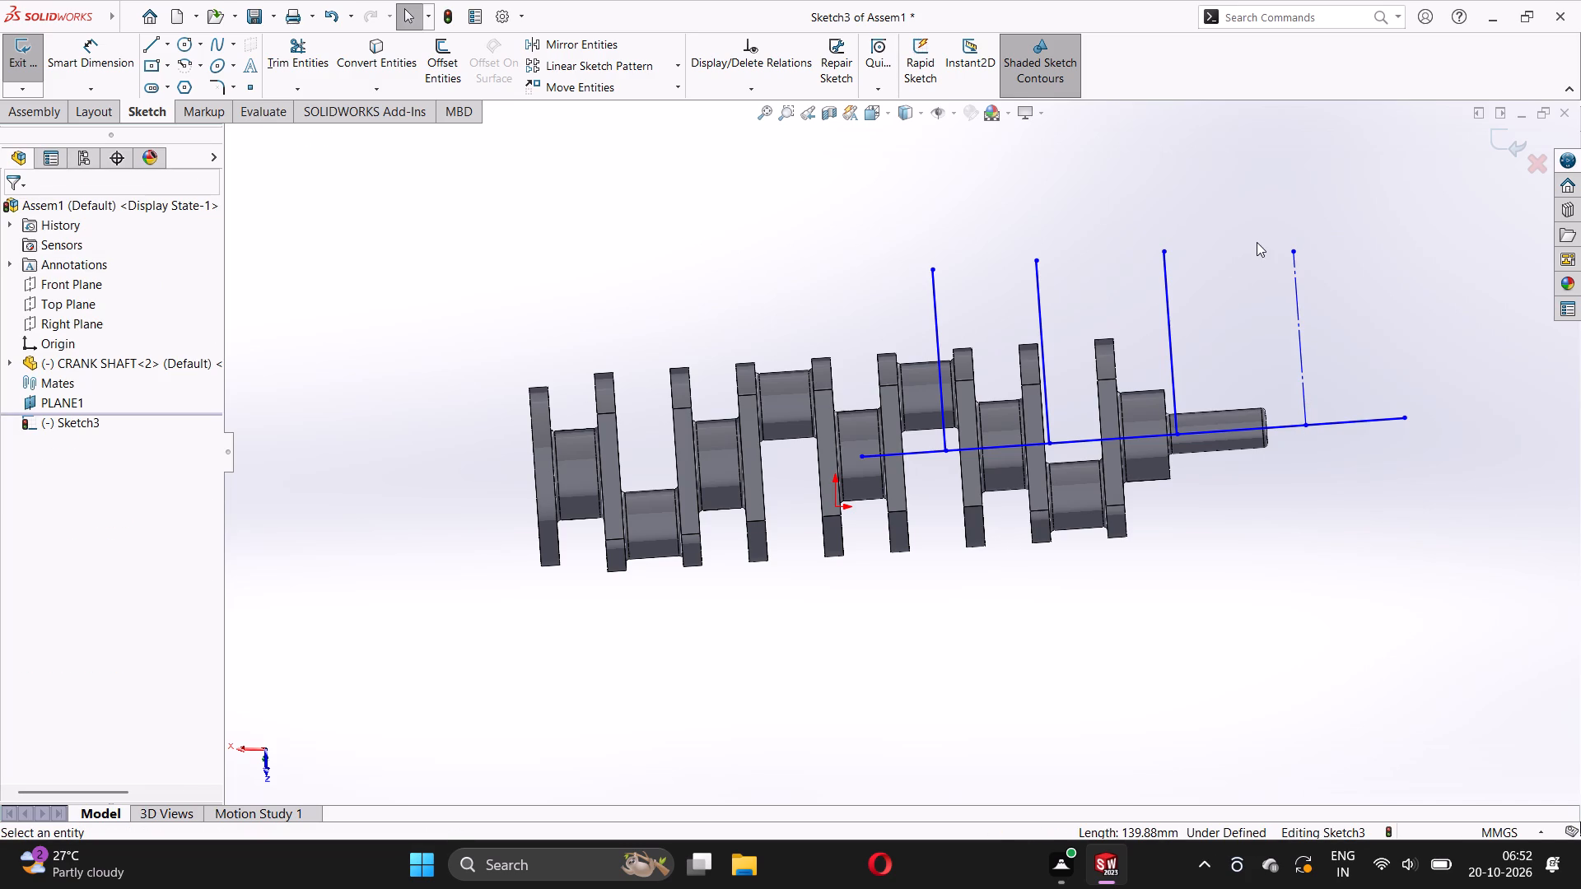
click(1380, 309)
right_click(1359, 417)
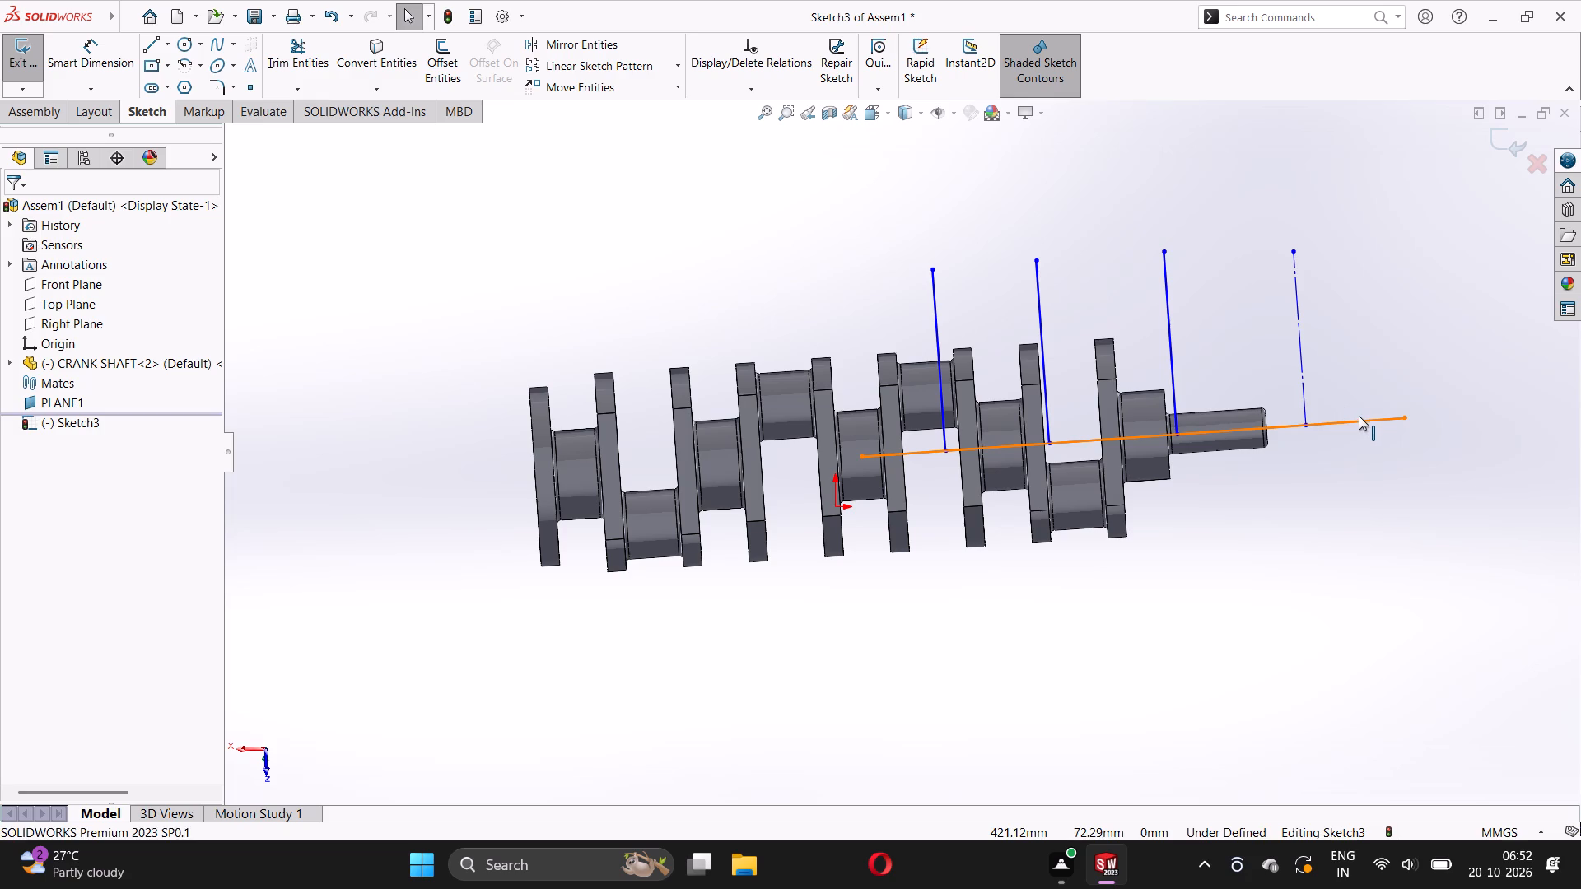
click(1397, 391)
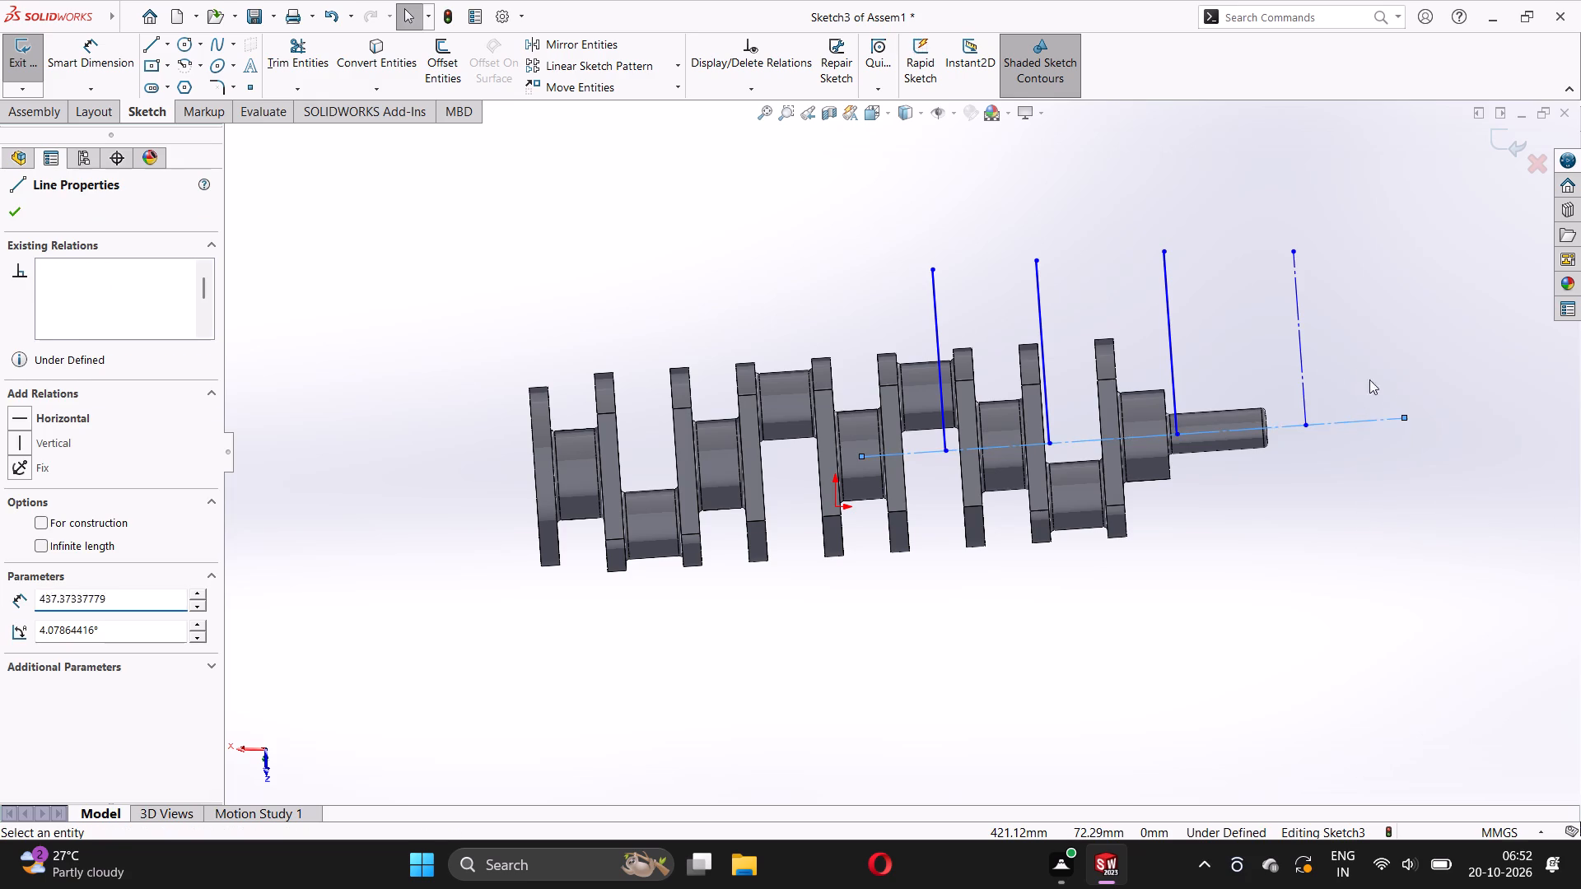
right_click(1172, 310)
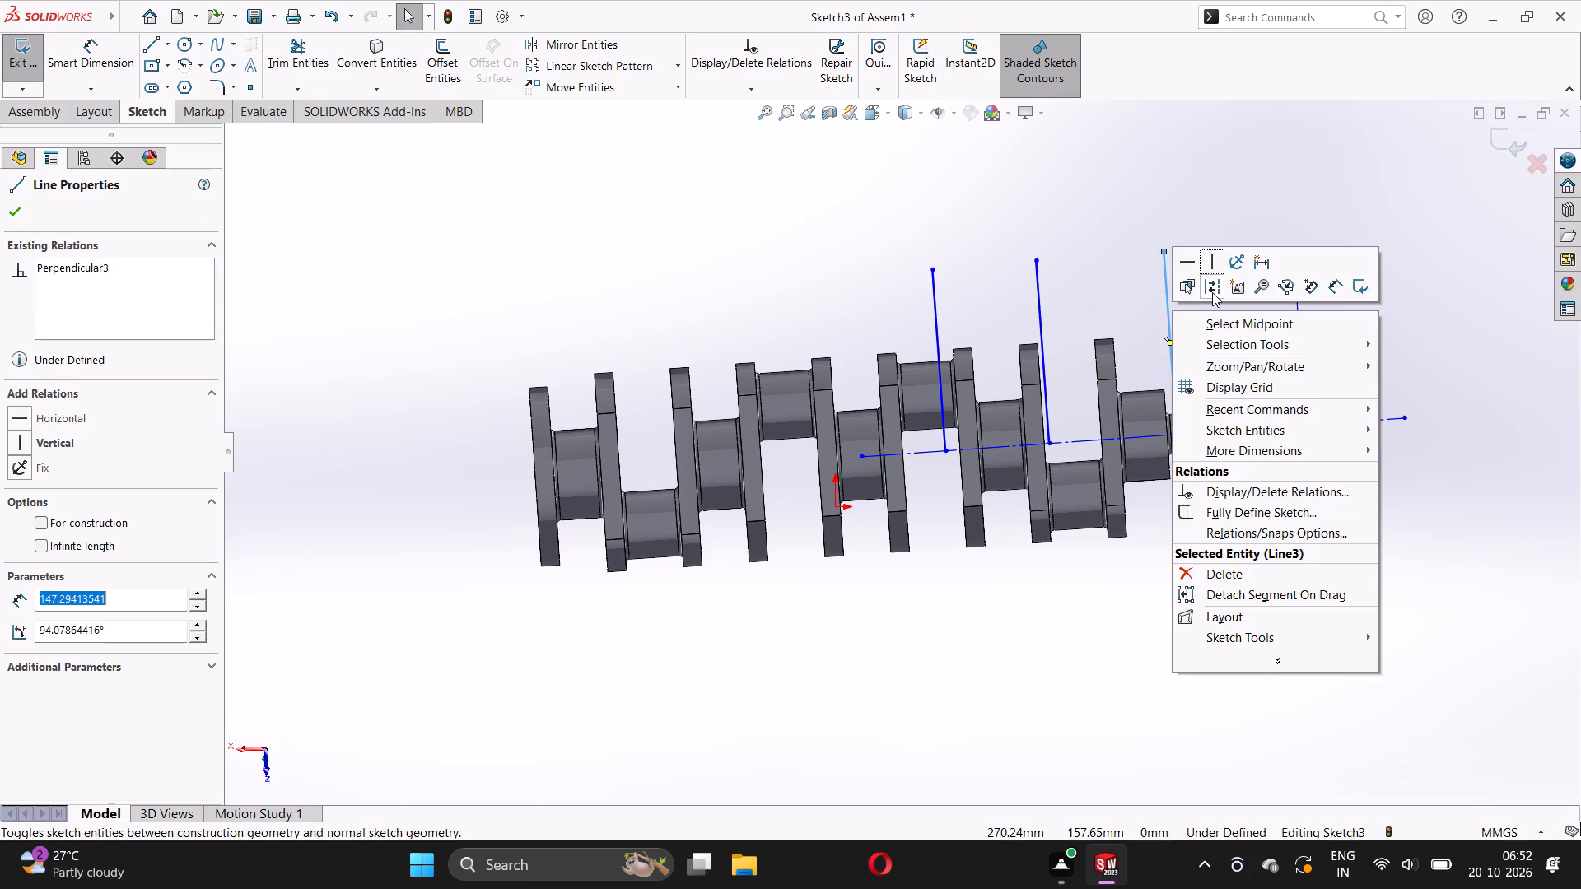
click(1212, 292)
right_click(1036, 293)
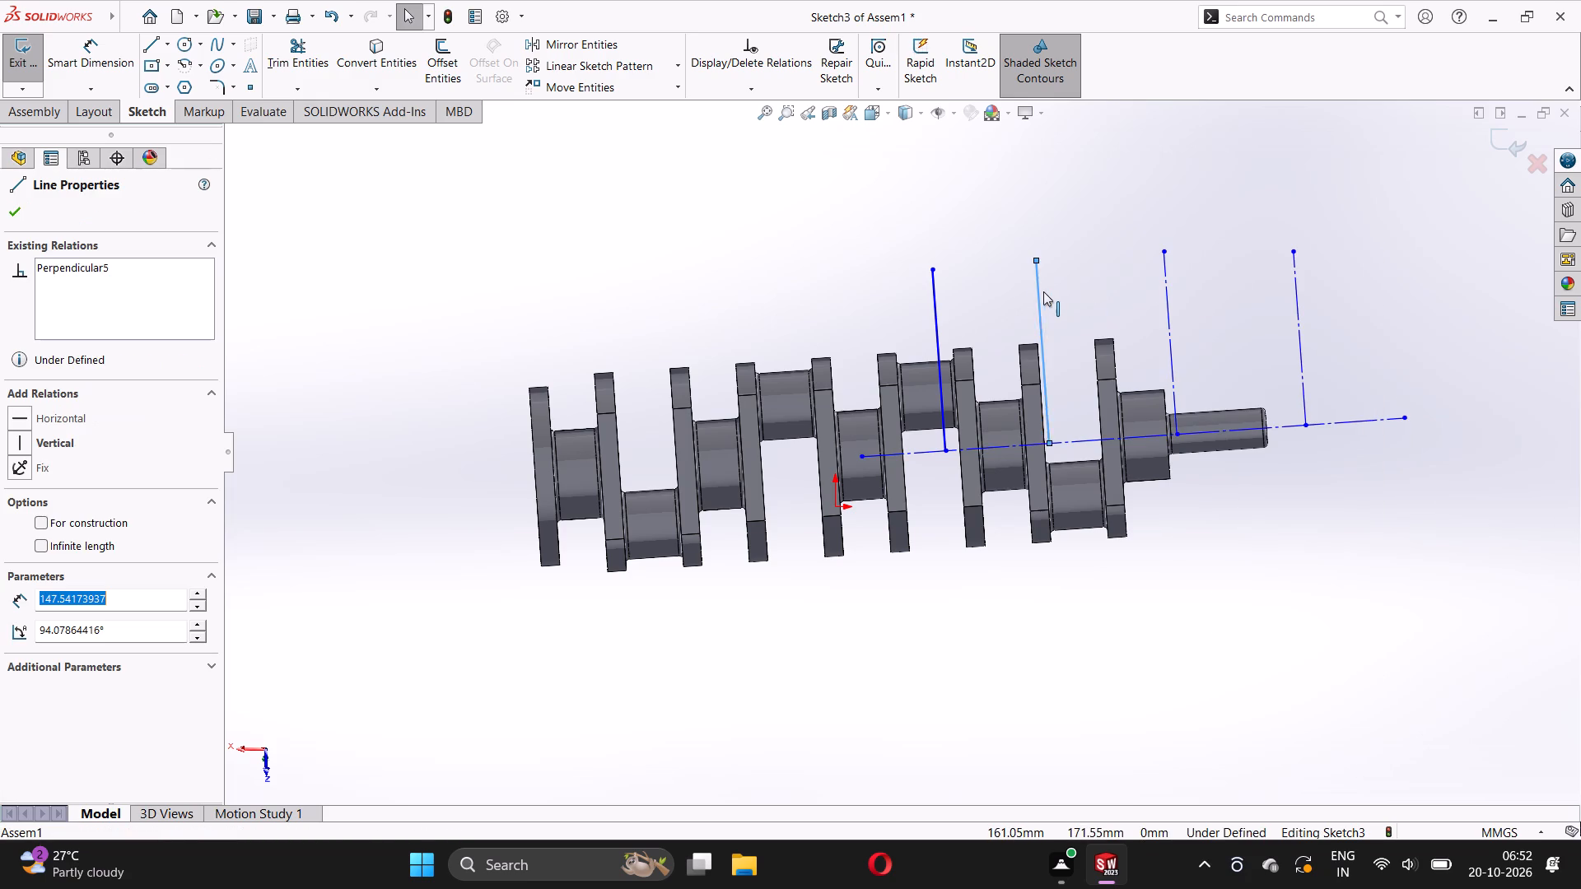
click(1071, 274)
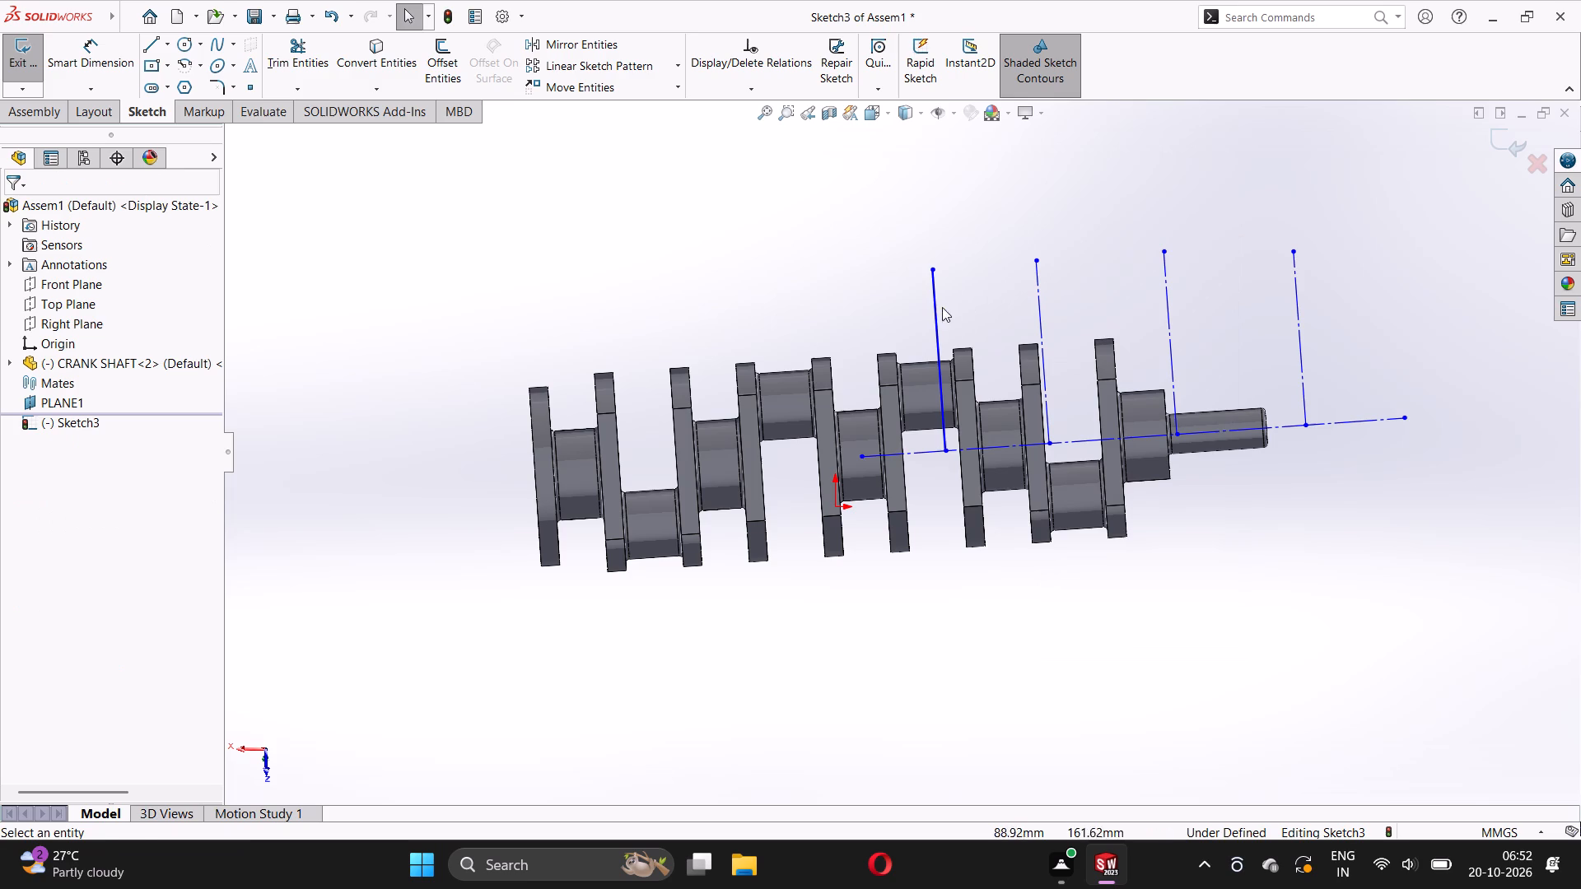
right_click(930, 310)
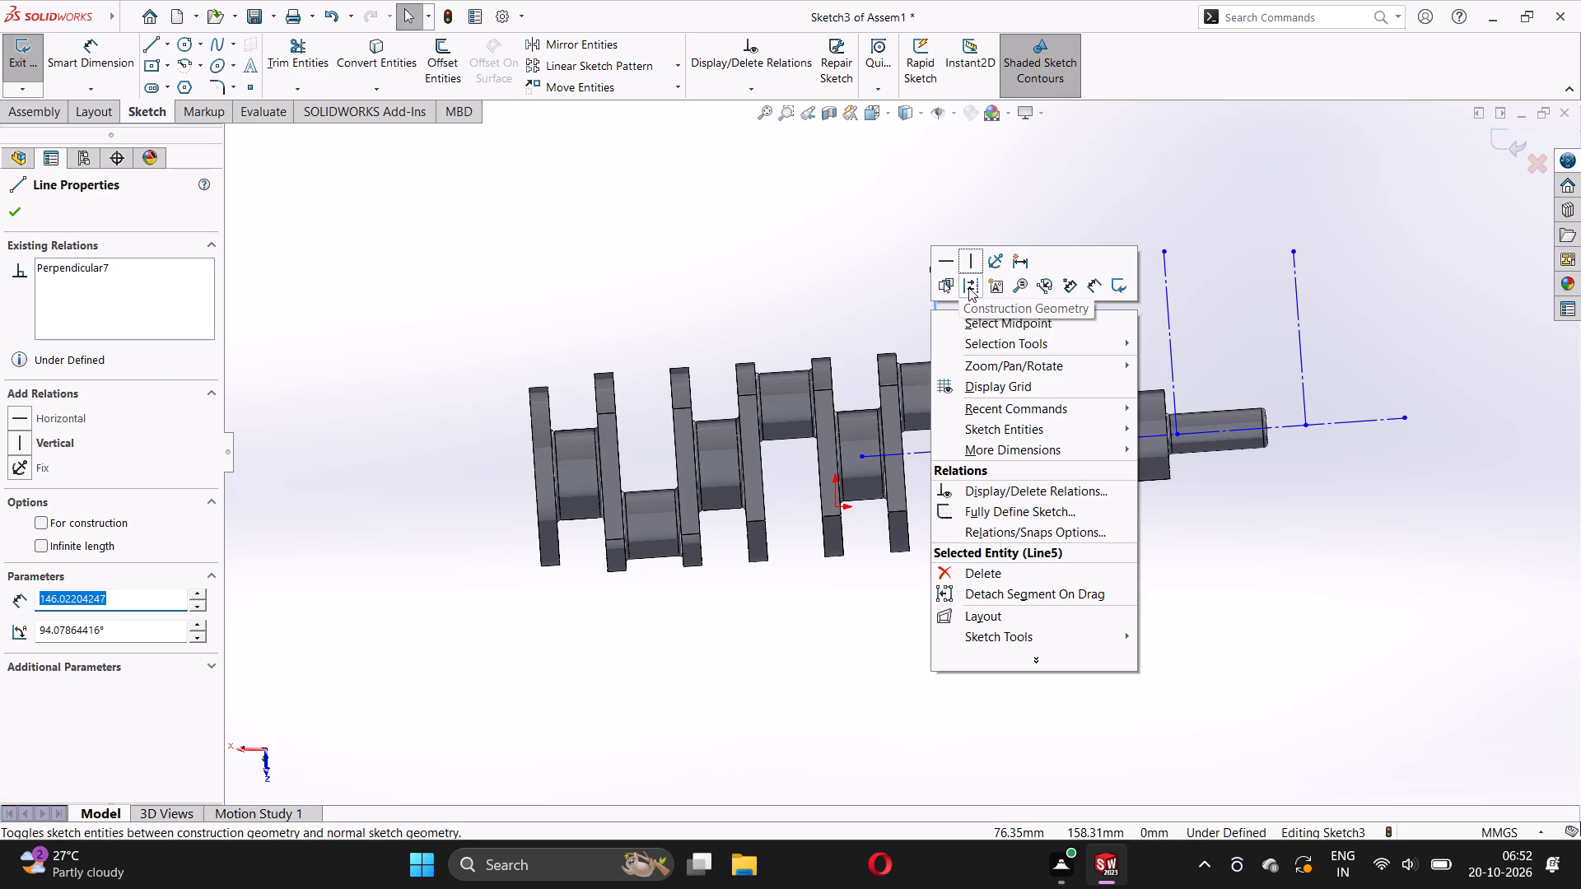
click(968, 287)
click(840, 254)
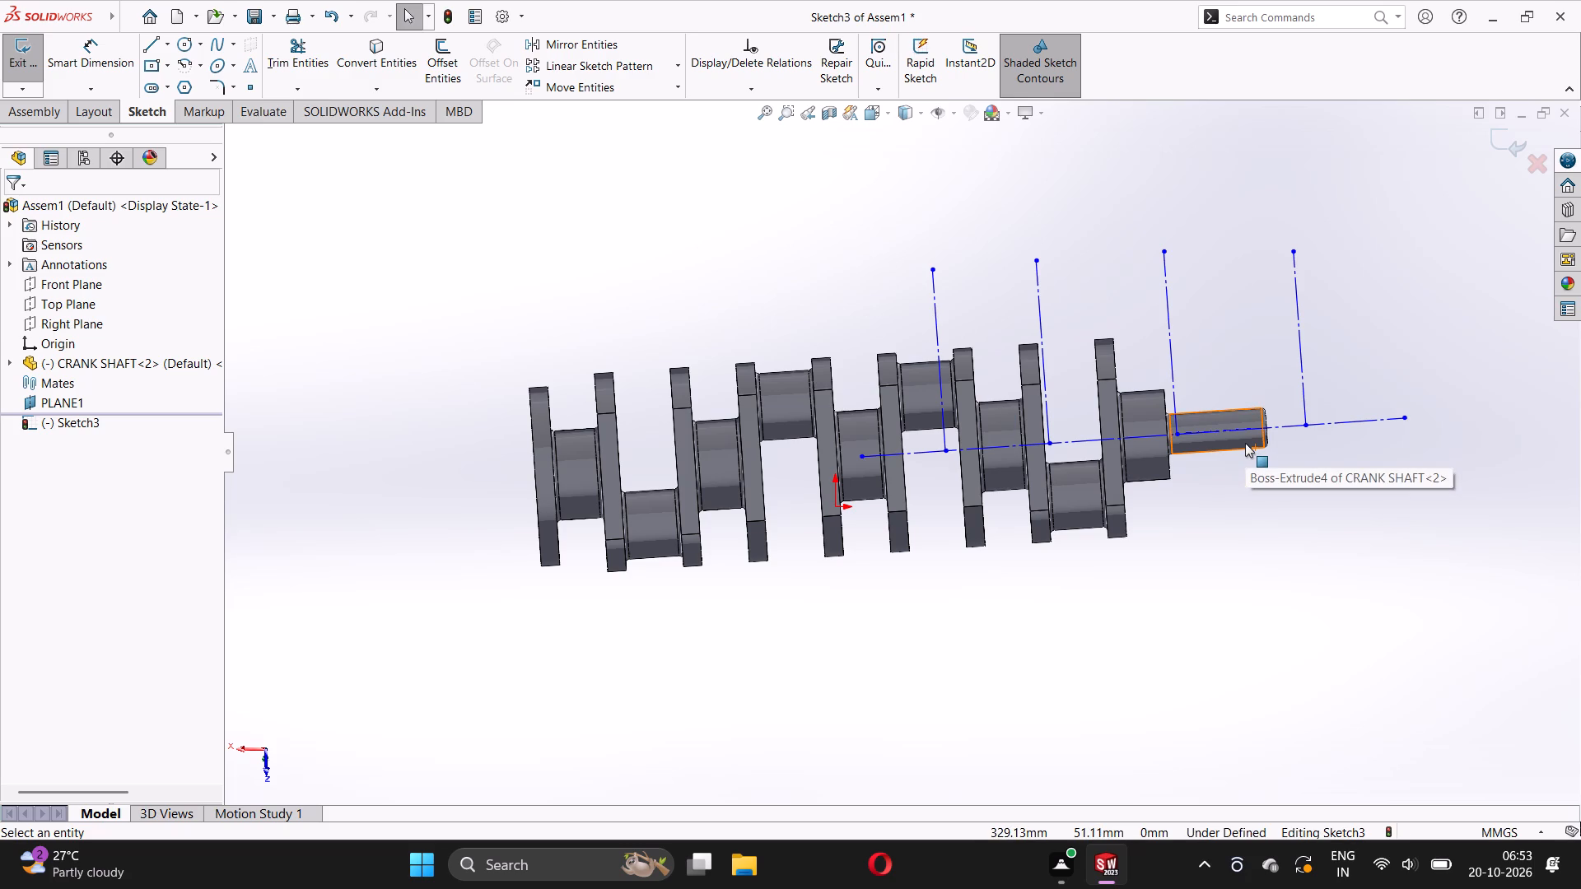
Dimension the two spacings between the three perpendicular construction lines nearest the narrow shaft end to 114 mm each.
click(86, 57)
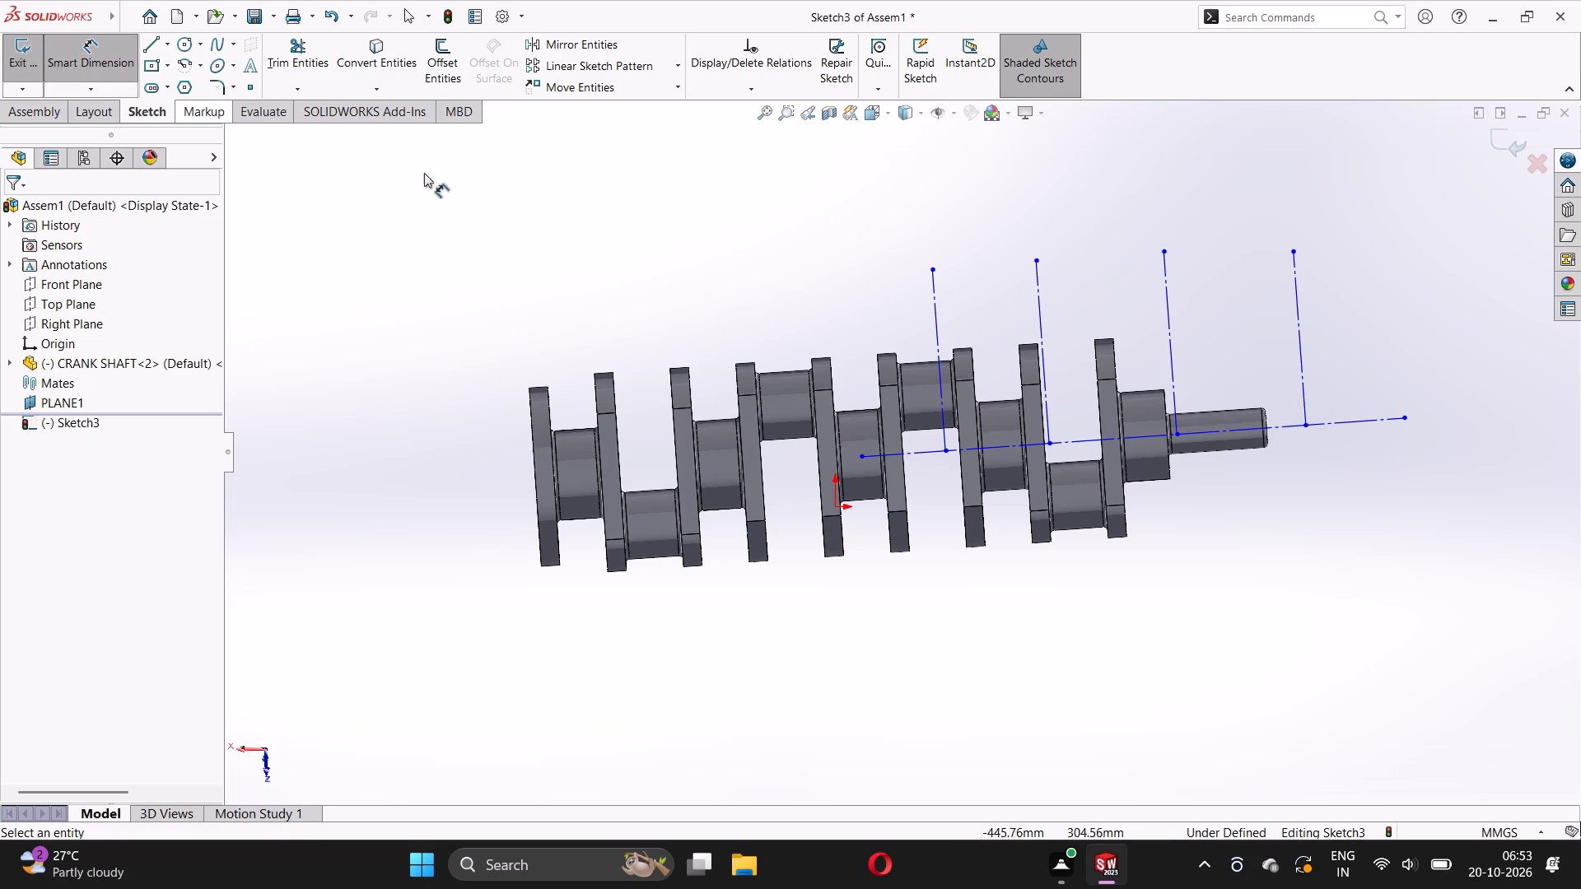
click(1299, 369)
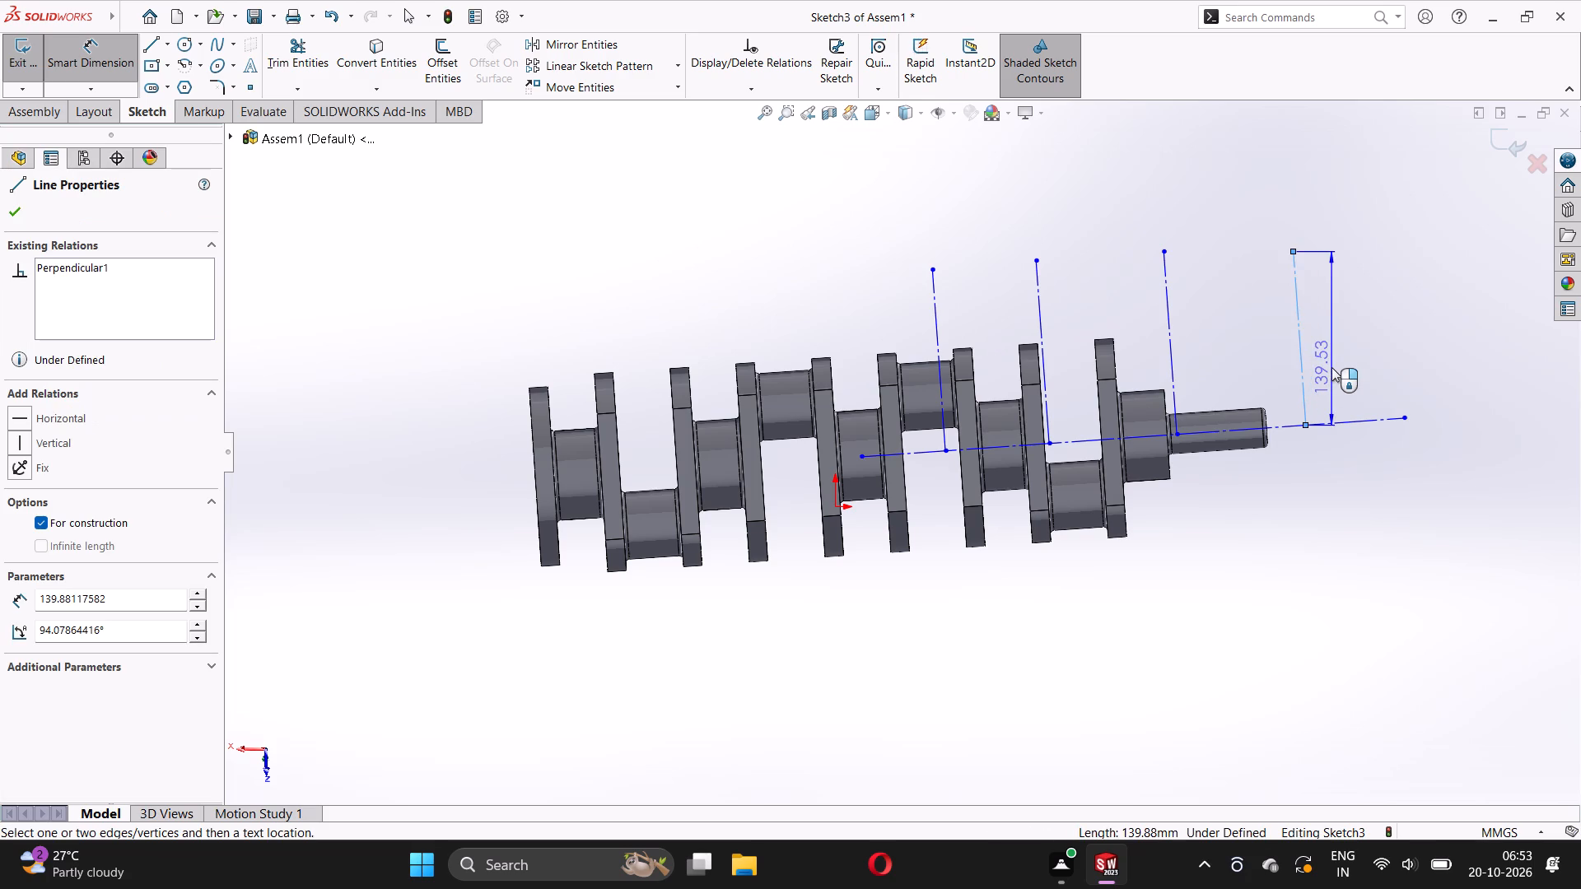
click(1170, 356)
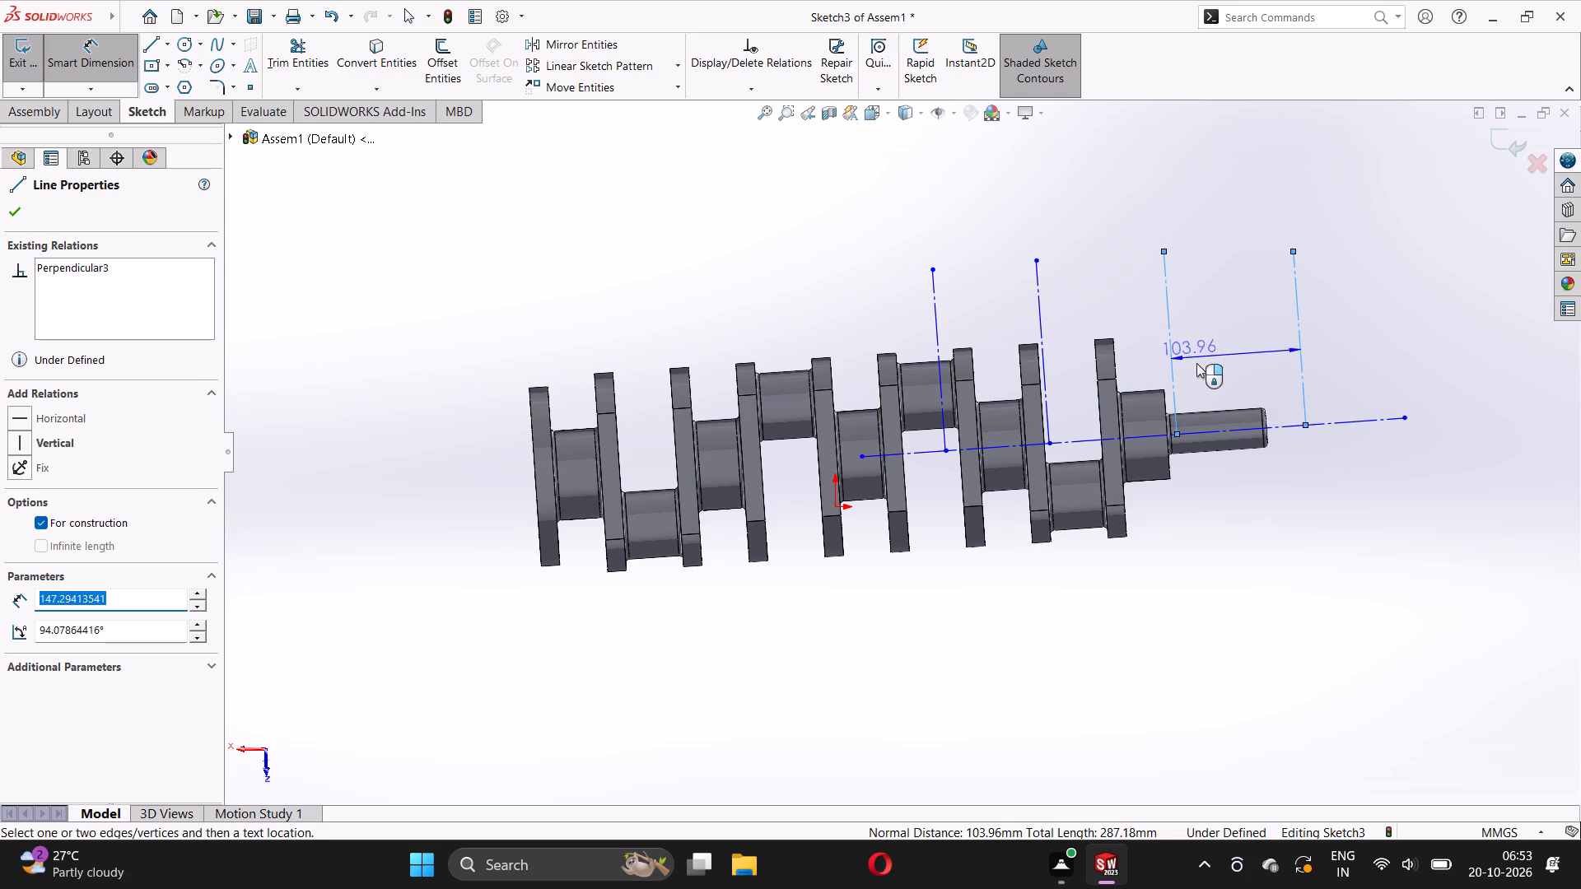
click(1201, 364)
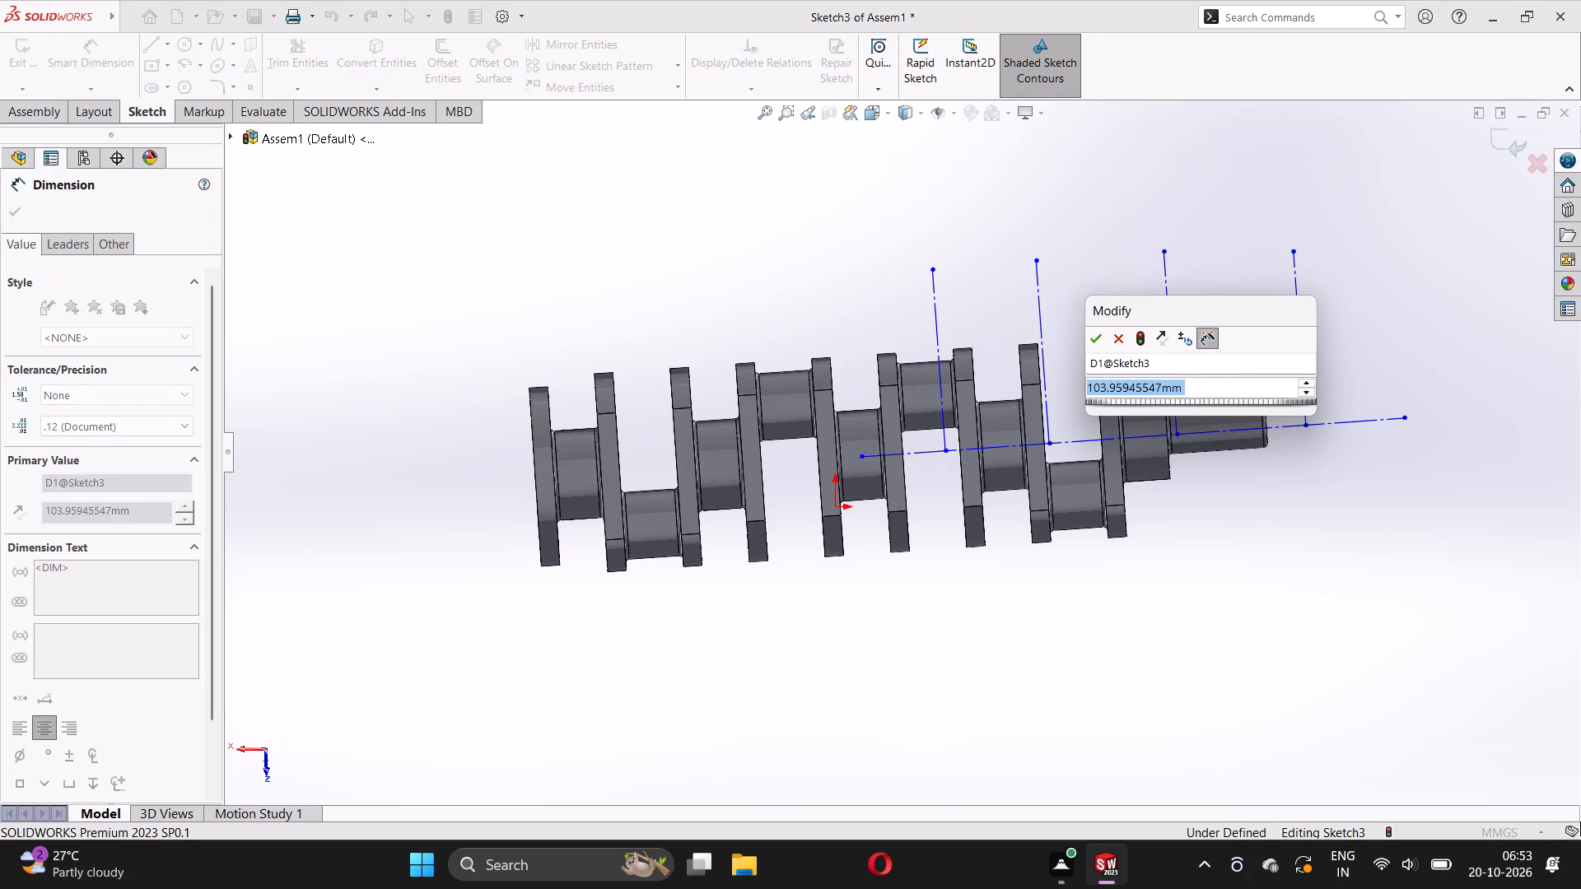
text(114)
key(Return)
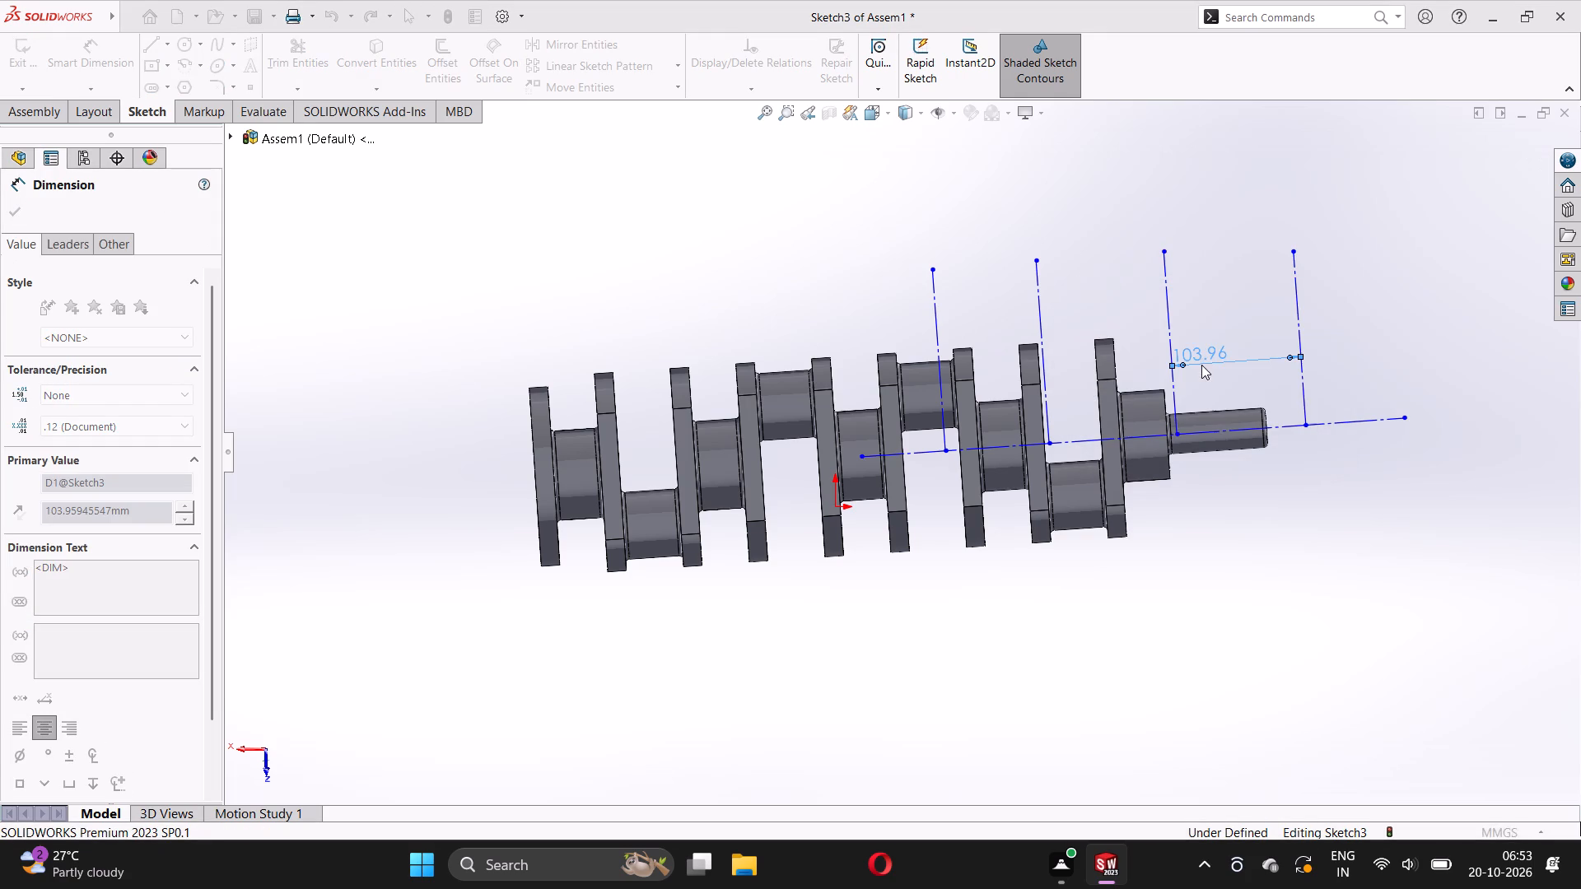
click(1455, 323)
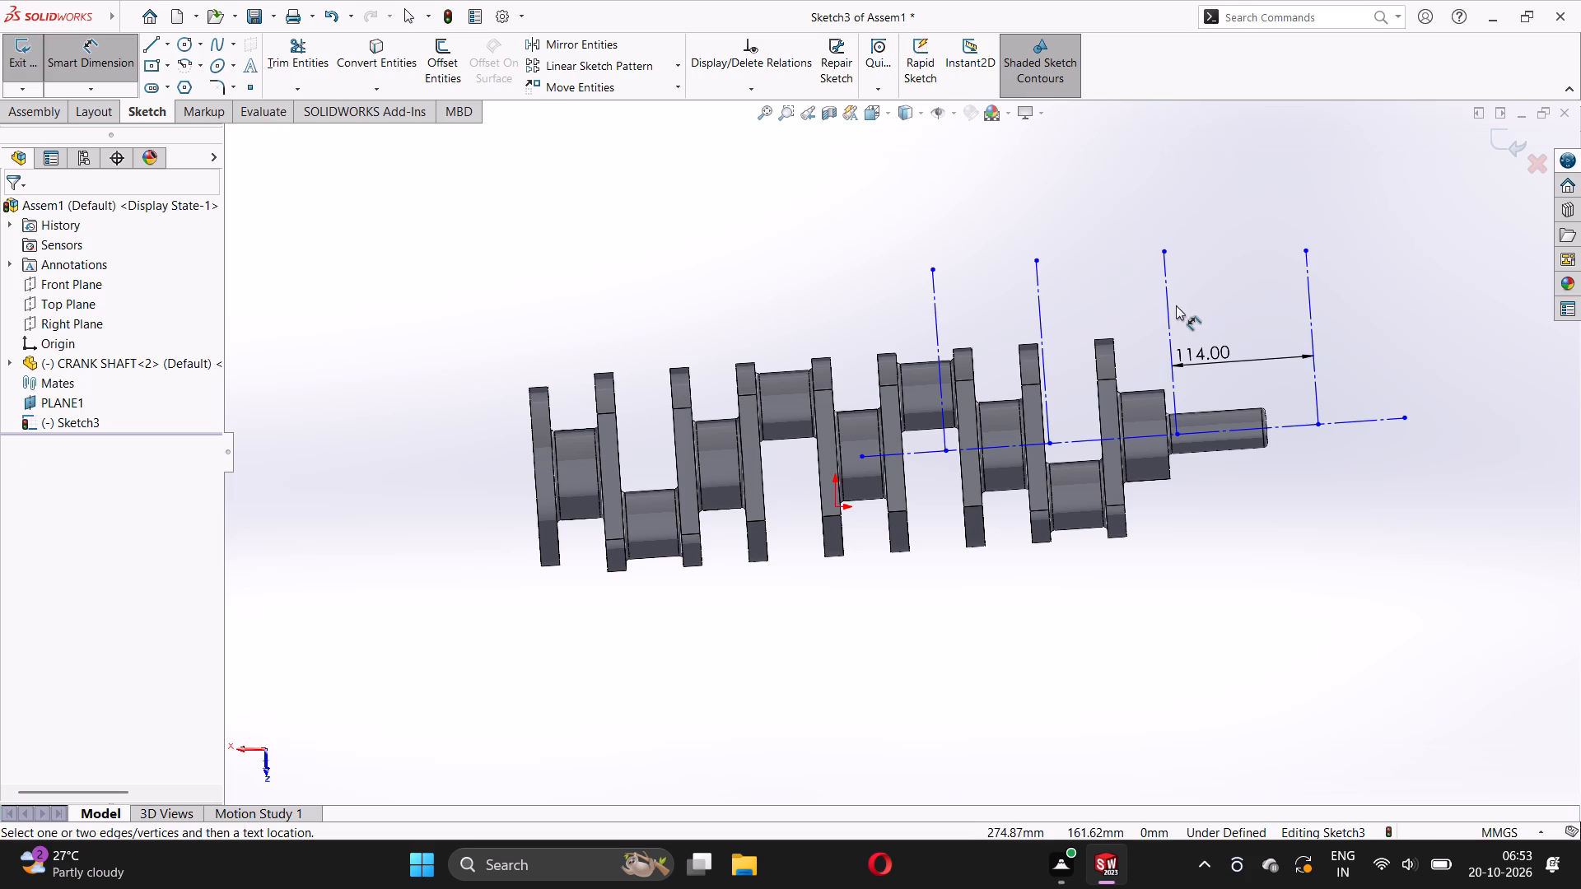
click(1171, 308)
click(1044, 324)
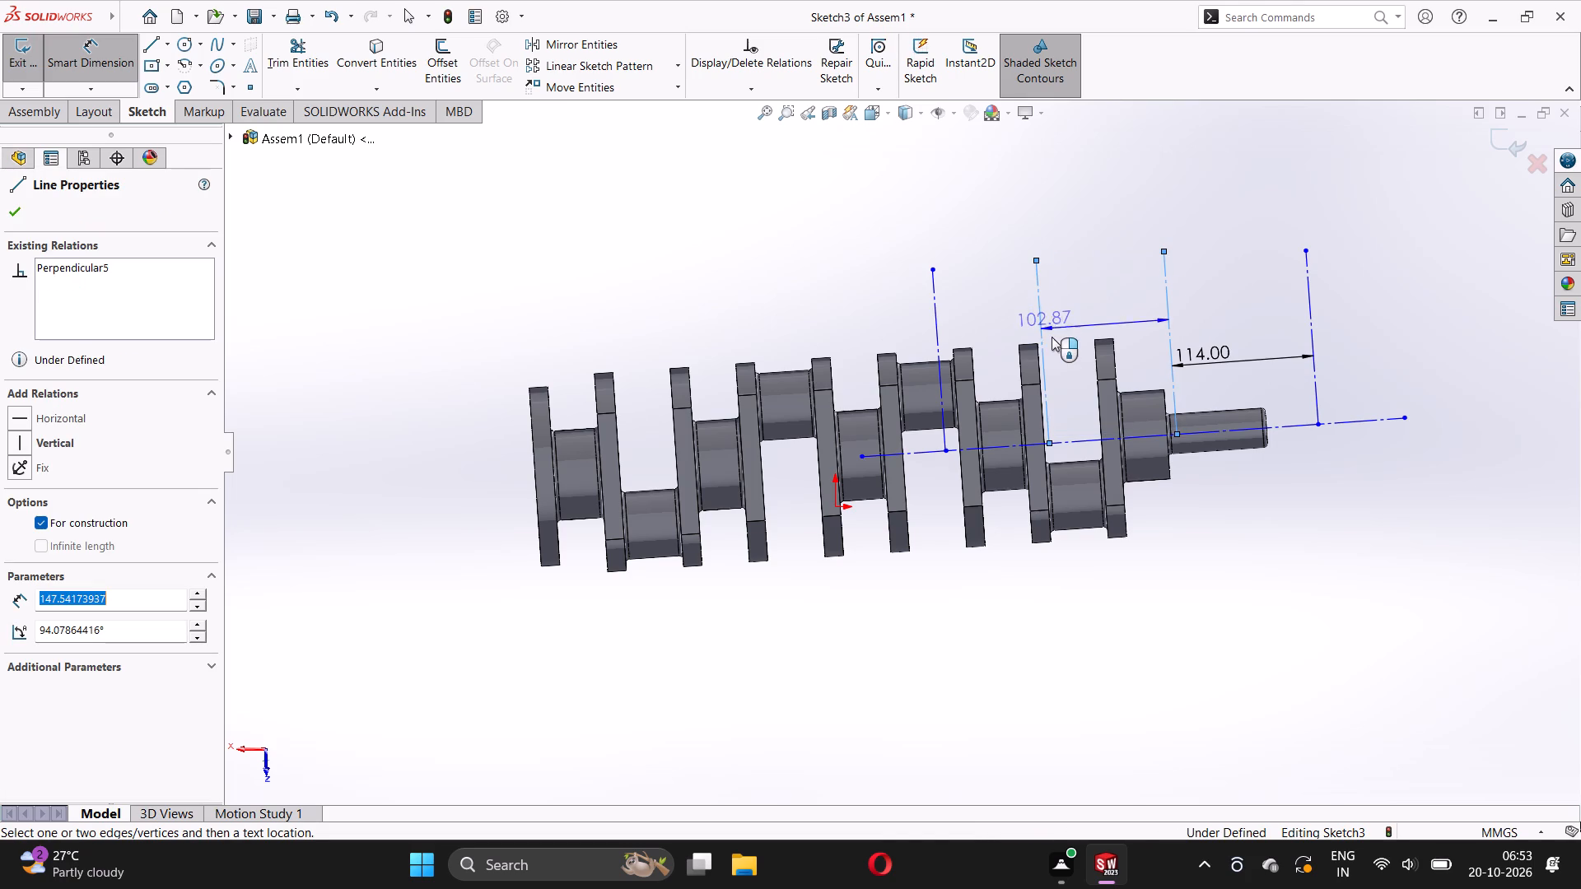
click(1054, 346)
text(114)
key(Return)
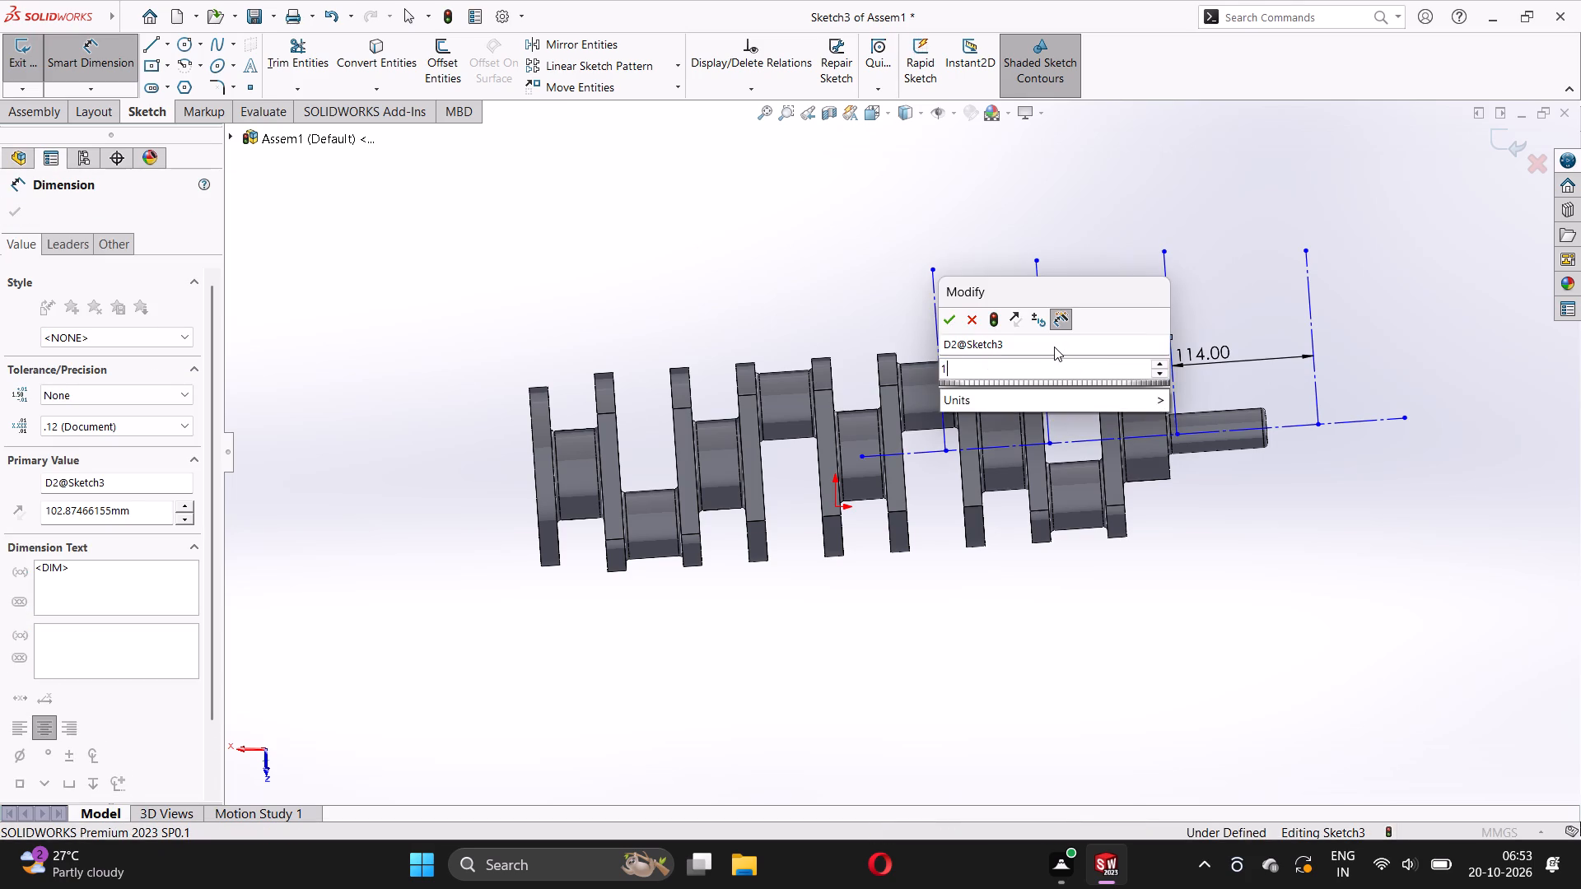
Dimension the spacing between the two innermost perpendicular construction lines to 114 mm.
click(938, 335)
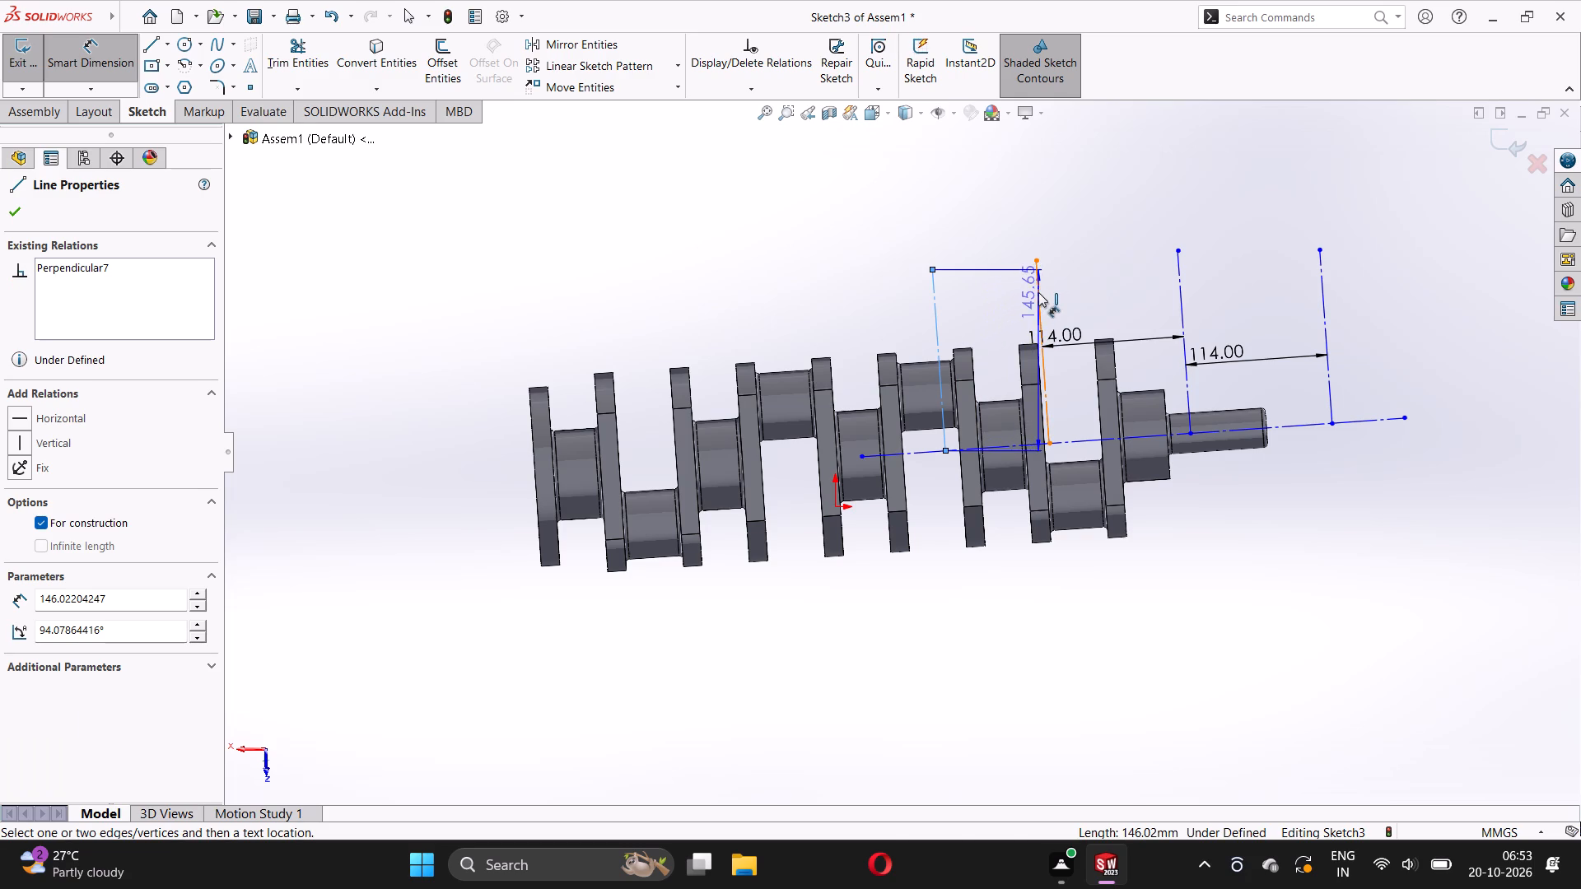
click(1038, 292)
click(997, 325)
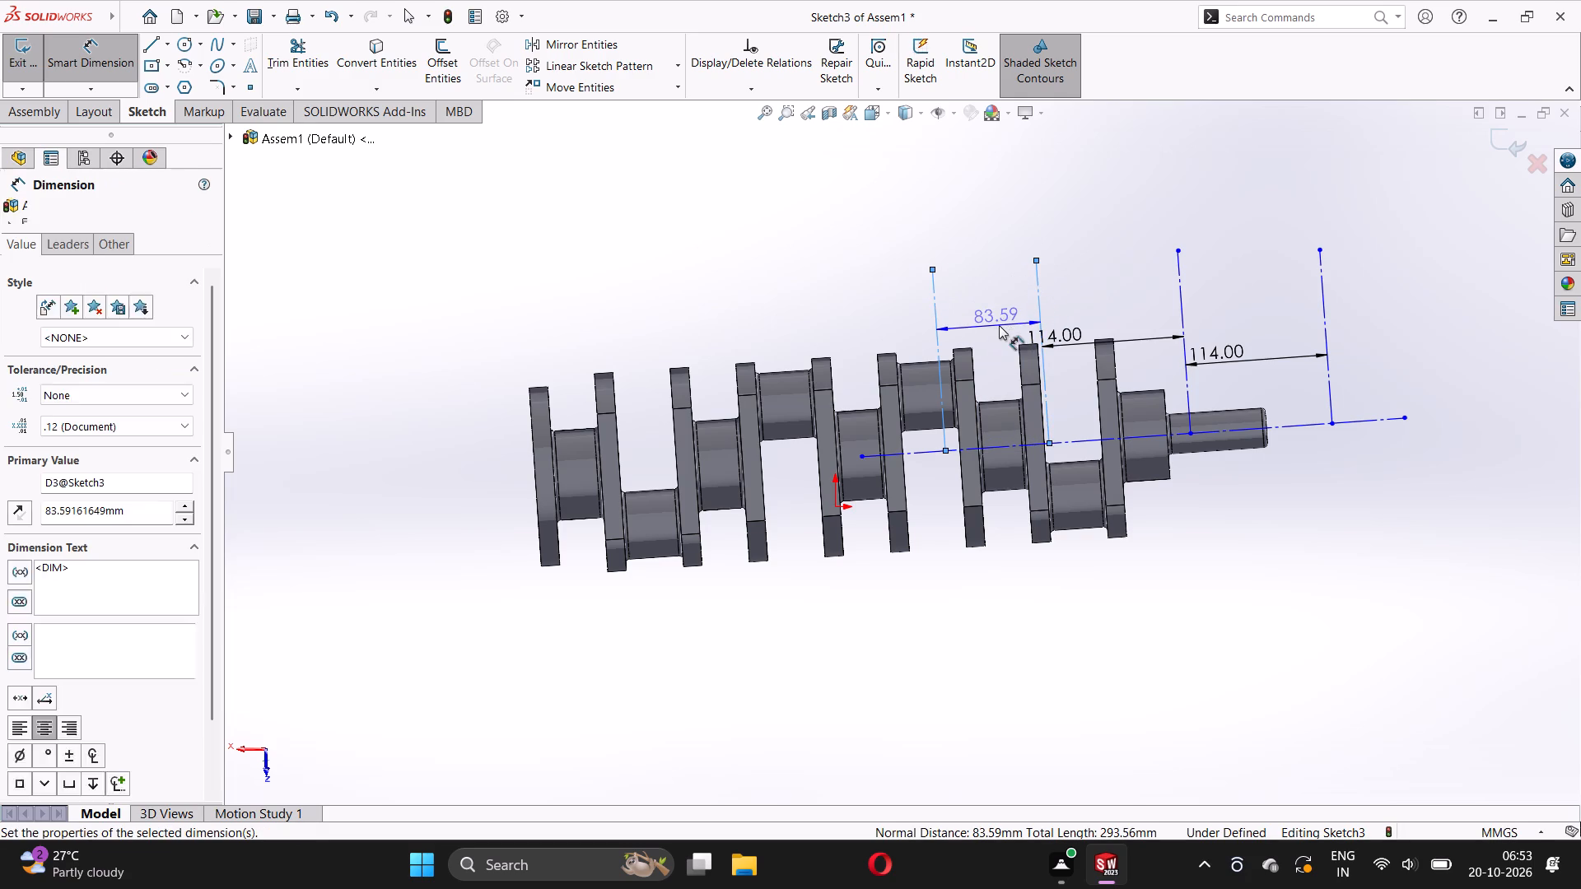
text(114)
key(Return)
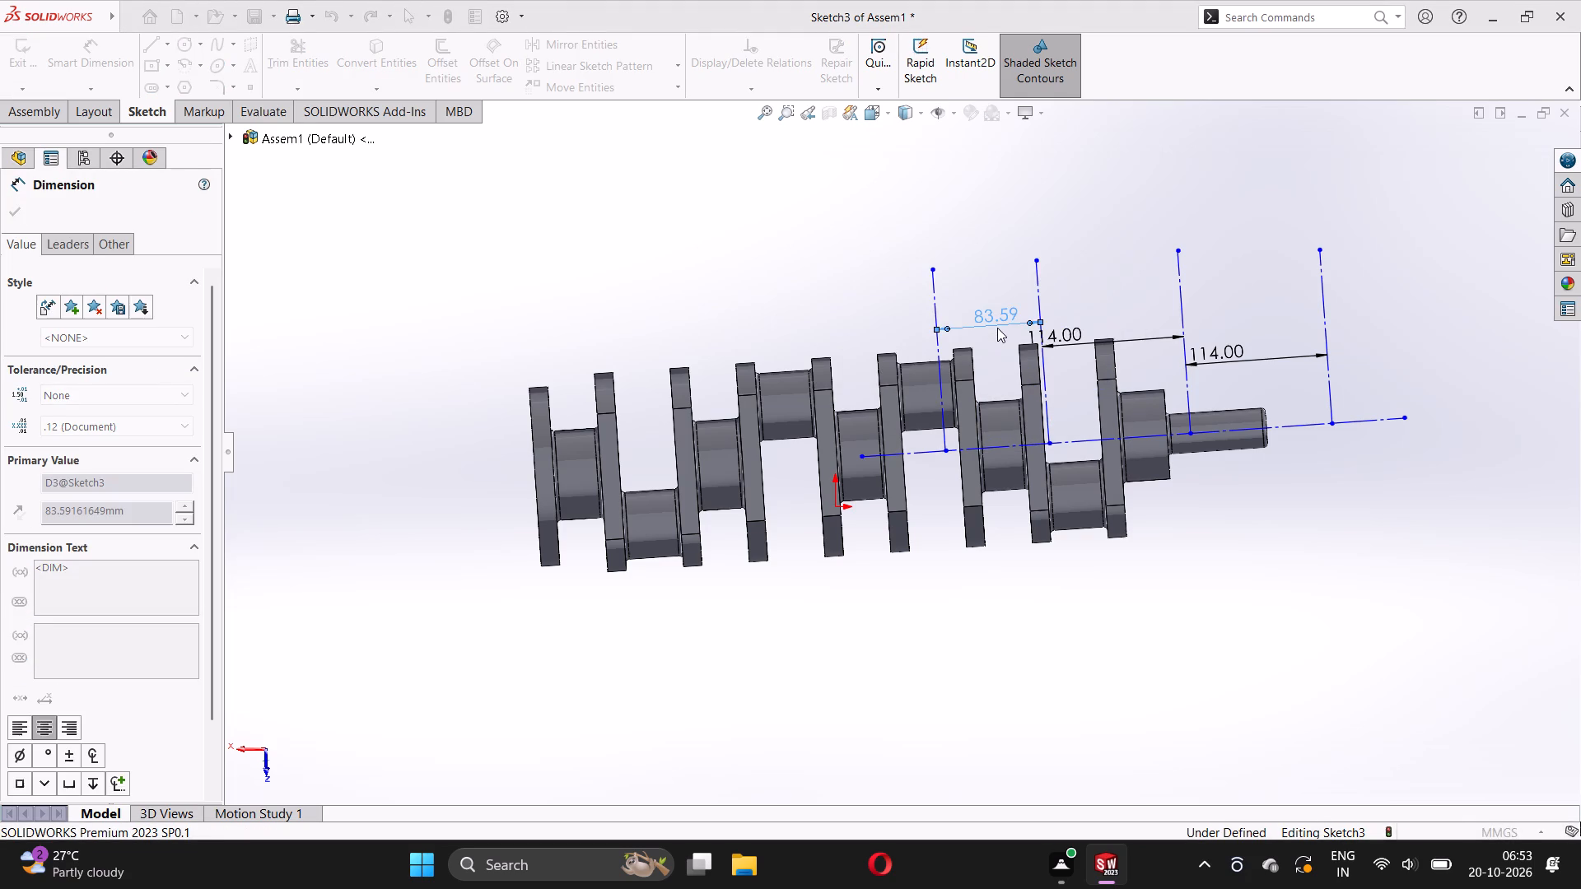
click(997, 621)
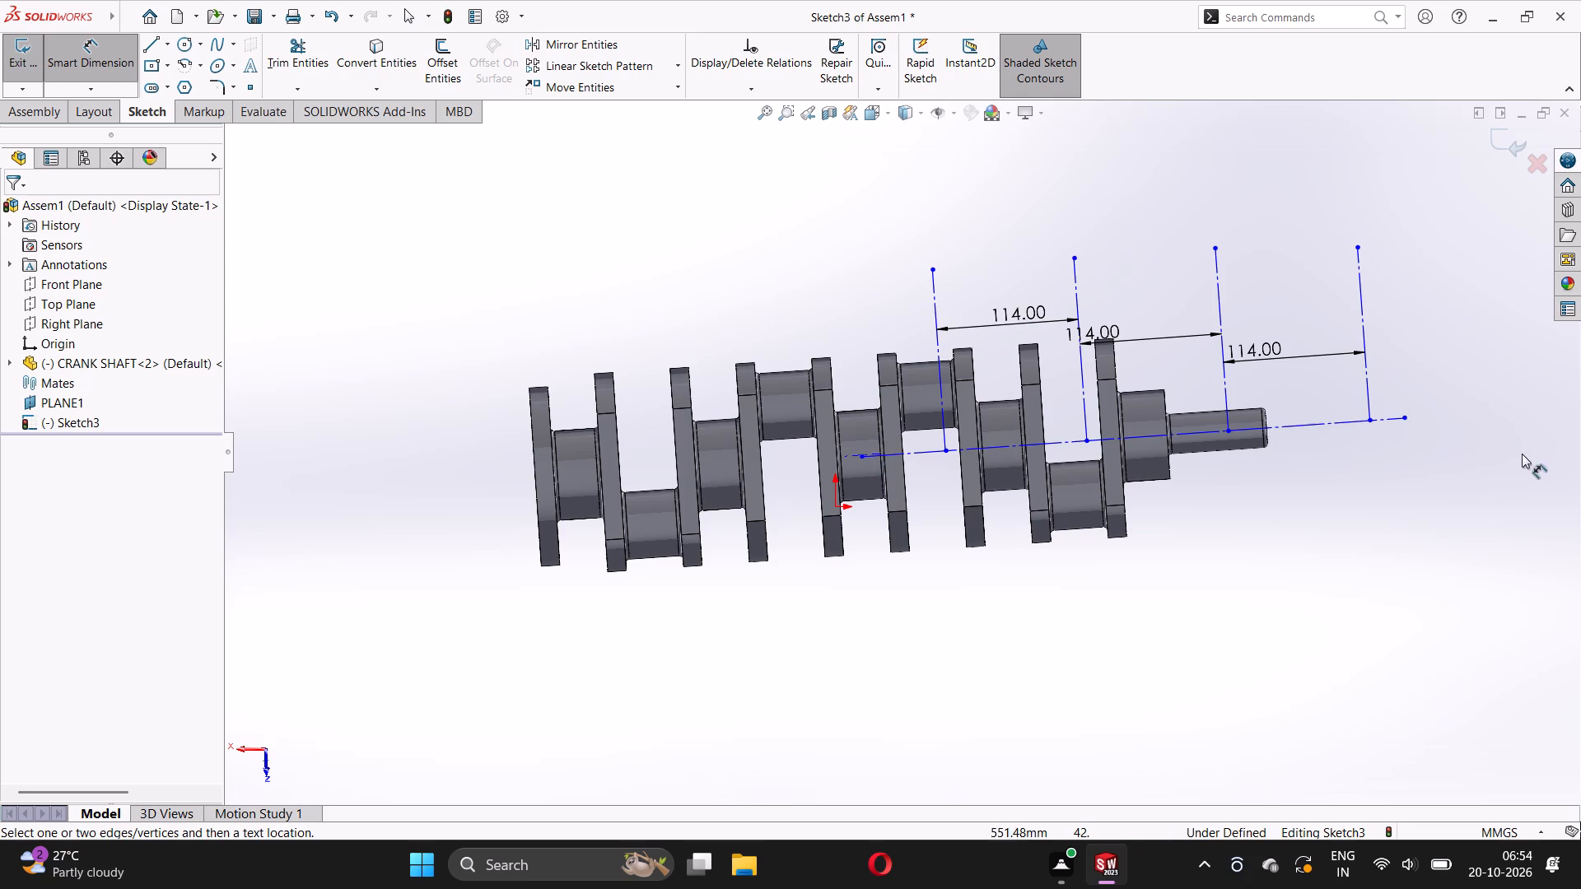
Dimension the distance from the outermost perpendicular line to the axis line's outer endpoint to 156 mm.
click(1406, 422)
click(1364, 334)
click(1380, 320)
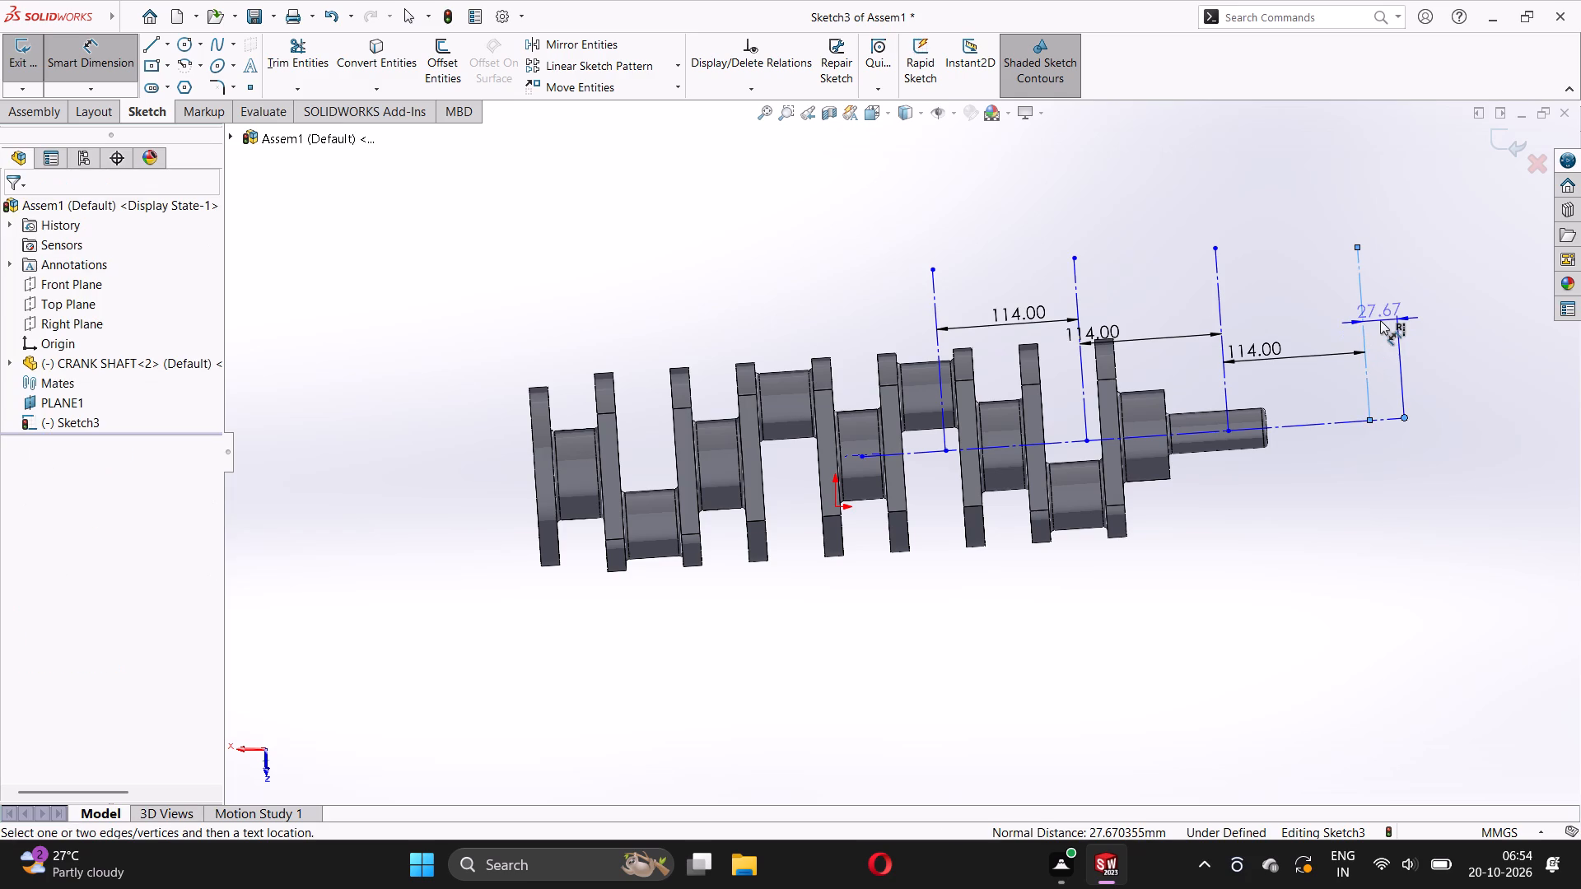
text(156)
key(Return)
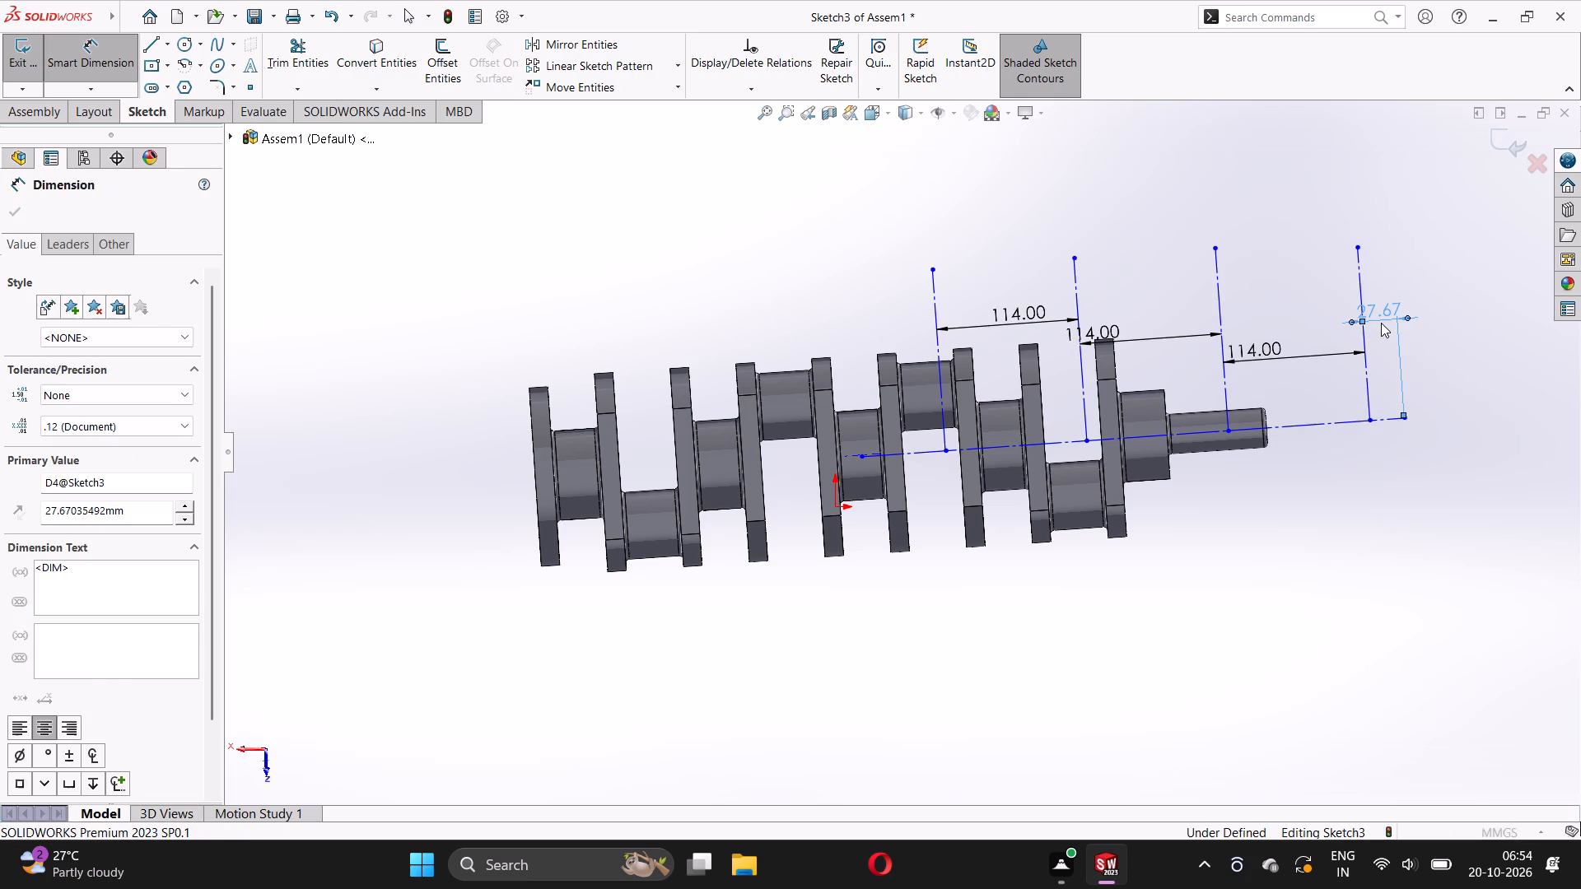
click(1321, 524)
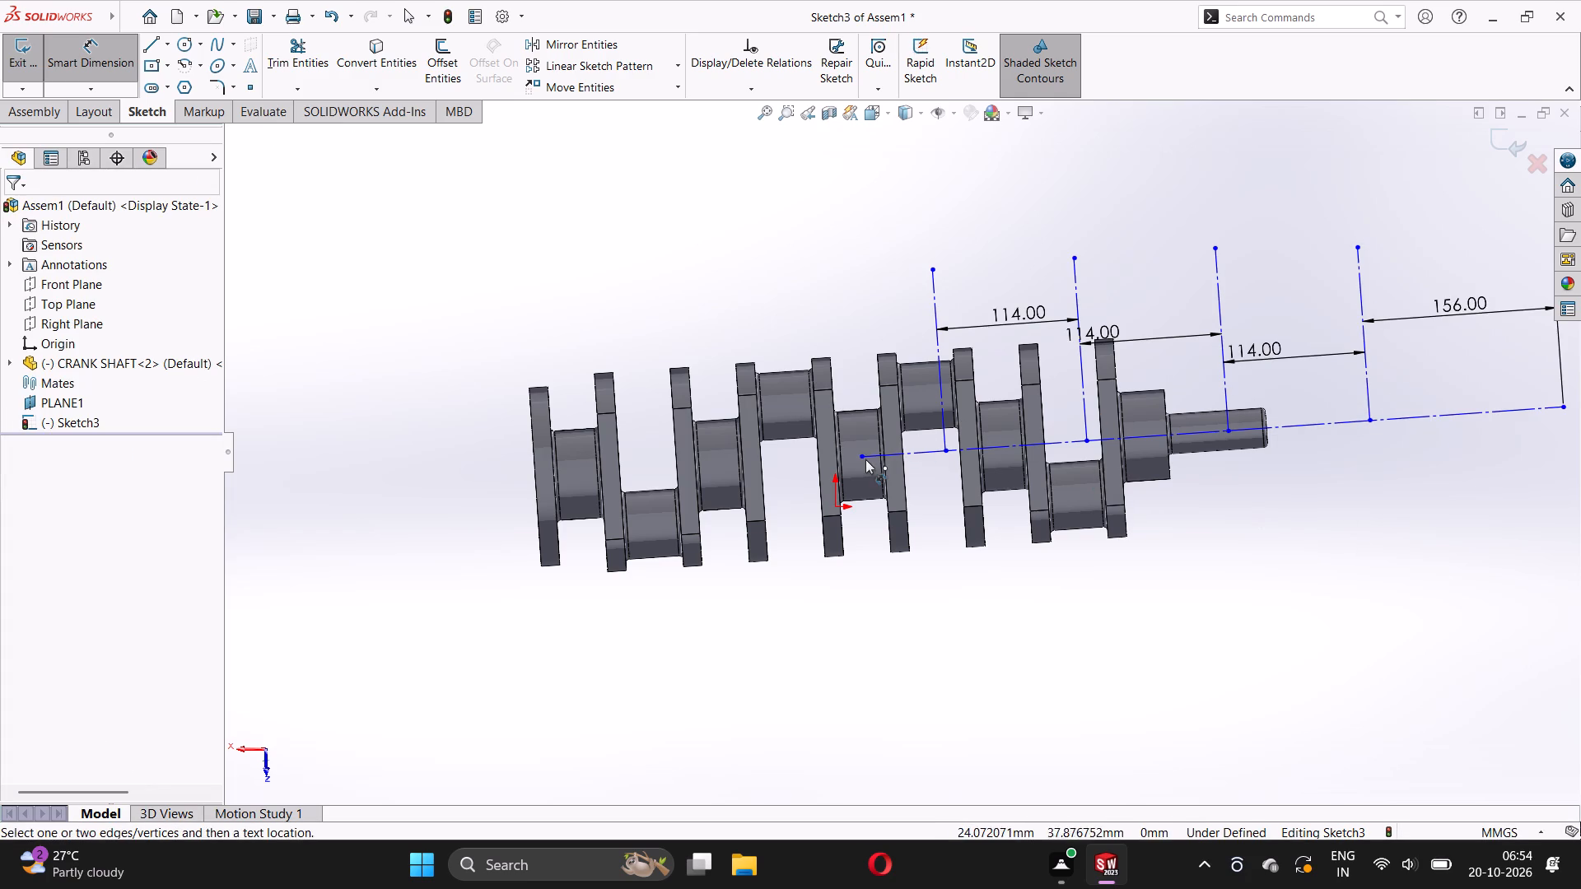
Dimension the distance from the axis line's inner endpoint at the middle journal to the nearest perpendicular line to 91 mm.
click(865, 458)
click(932, 319)
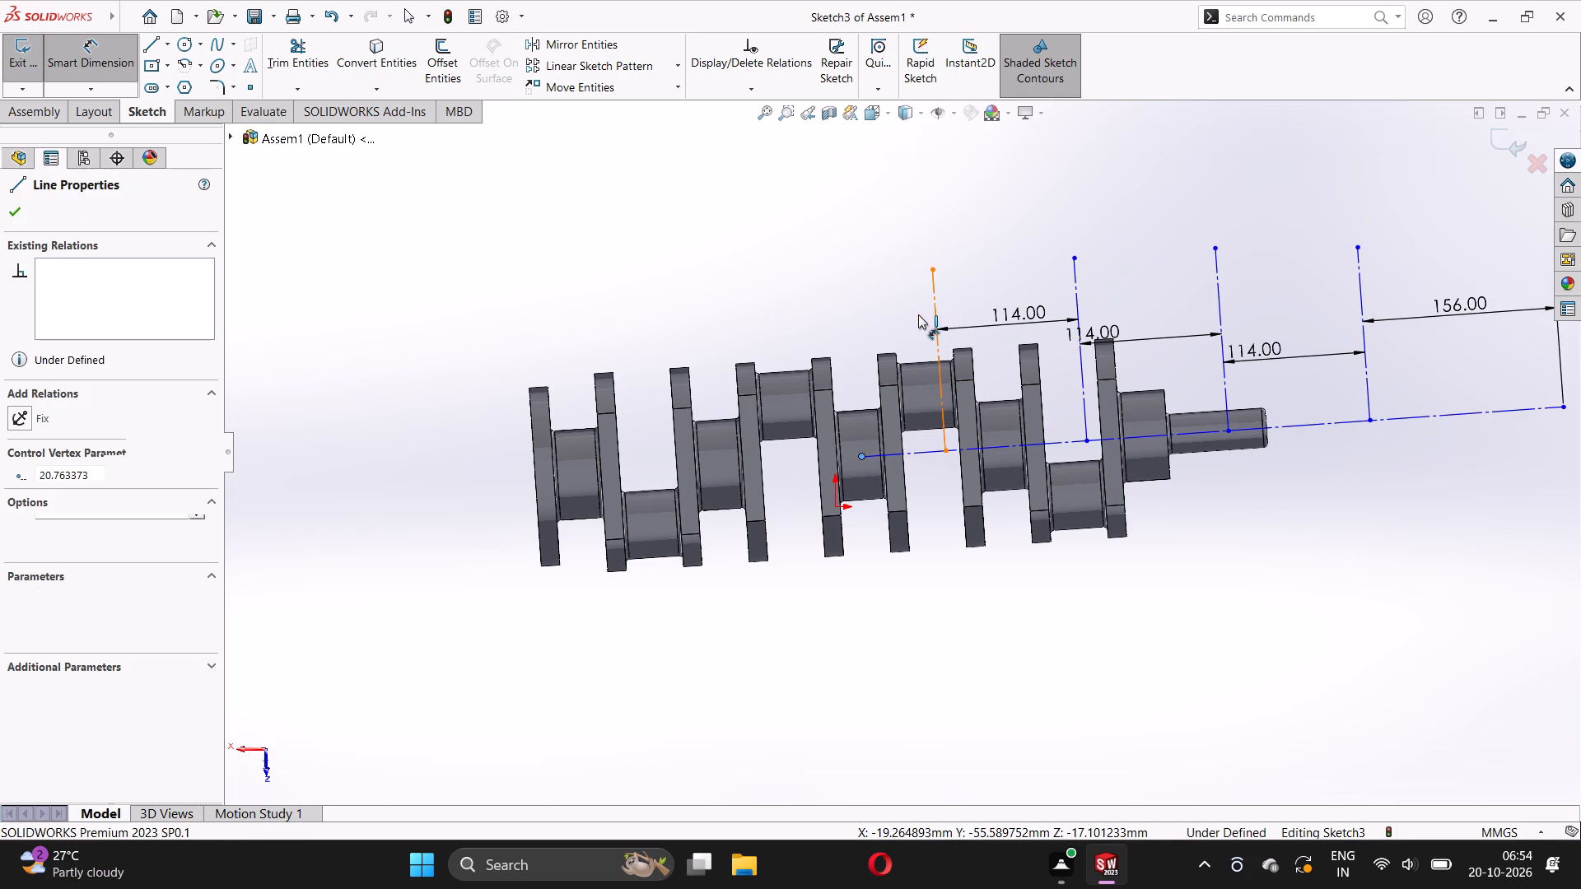
click(899, 320)
text(91)
key(Return)
click(834, 251)
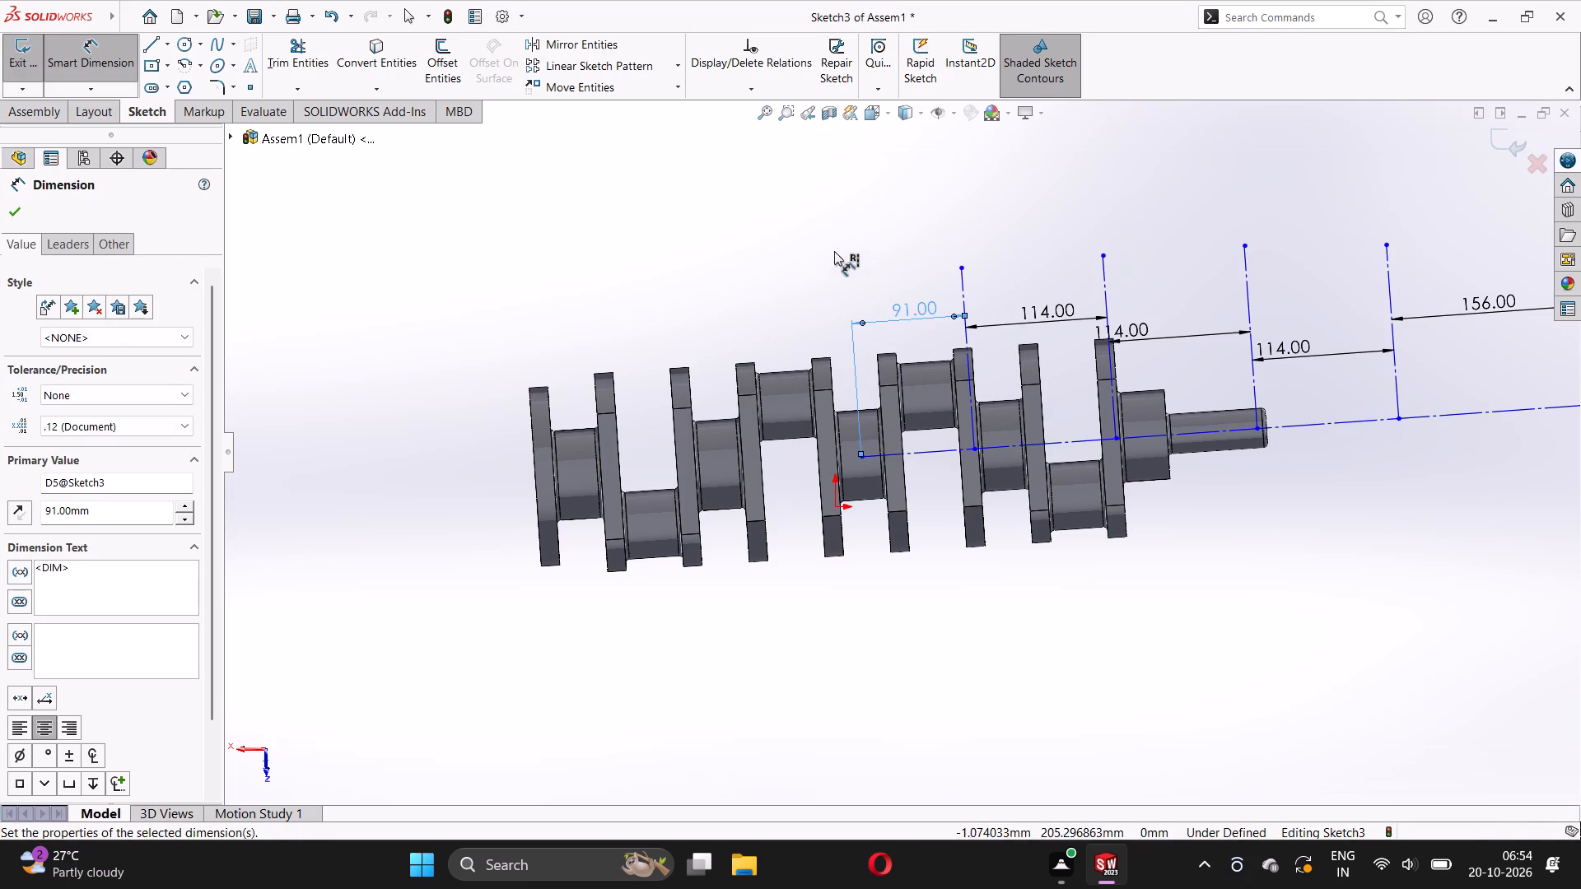
Sketch a centerline about 129 mm long, perpendicular to the axis line, from its outer endpoint.
scroll(1090, 444, up, 6)
middle_drag(1187, 449, 1108, 533)
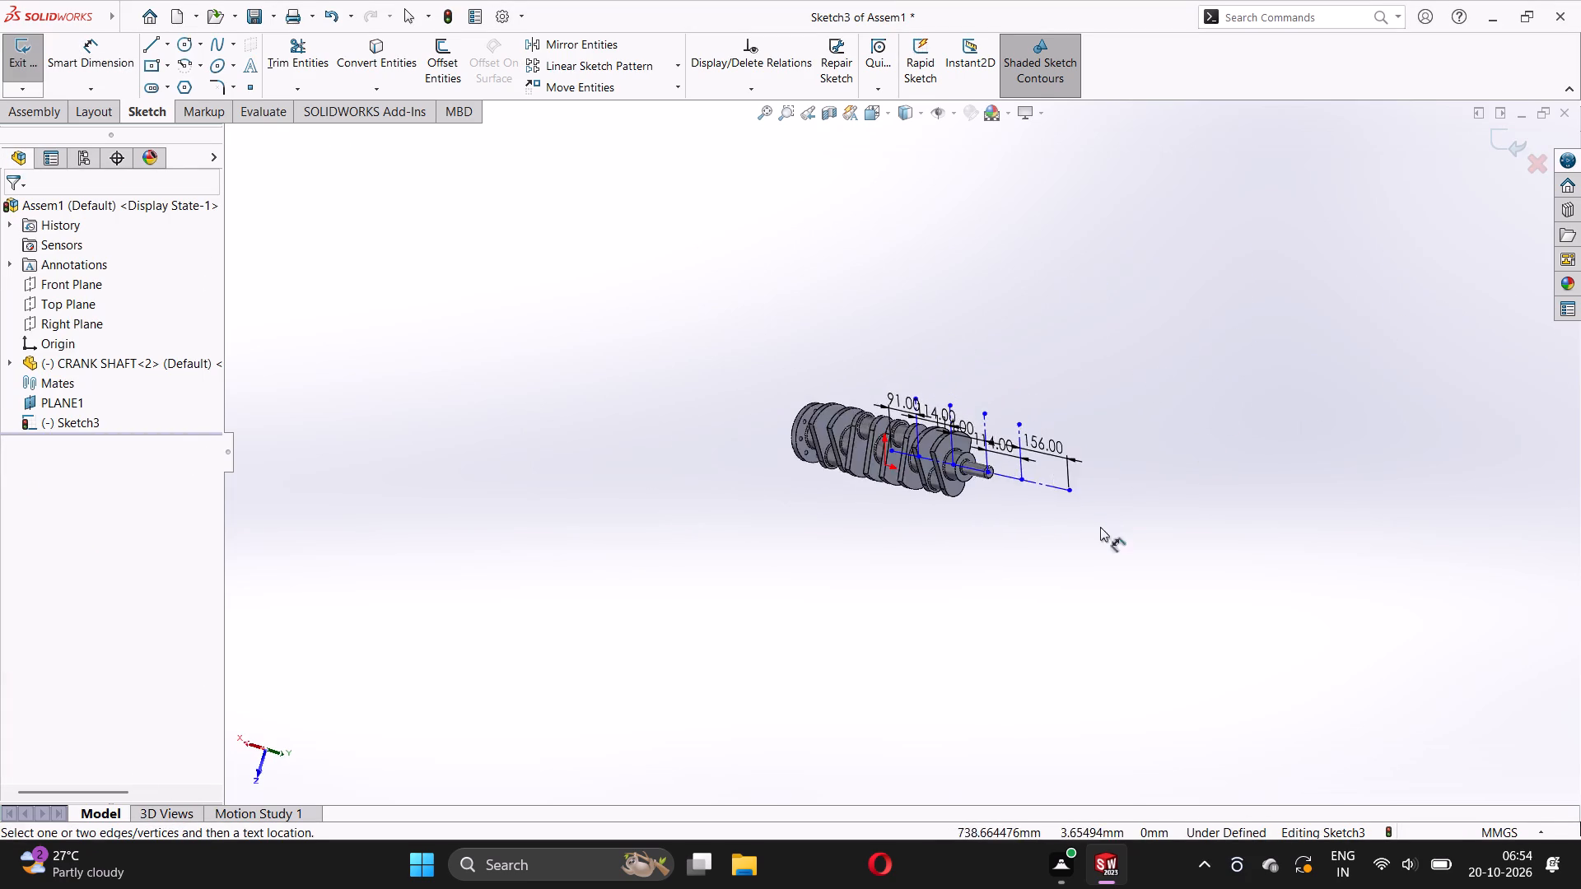
scroll(1097, 525, up, 1)
middle_drag(982, 492, 1061, 473)
scroll(952, 432, down, 4)
middle_drag(720, 435, 788, 524)
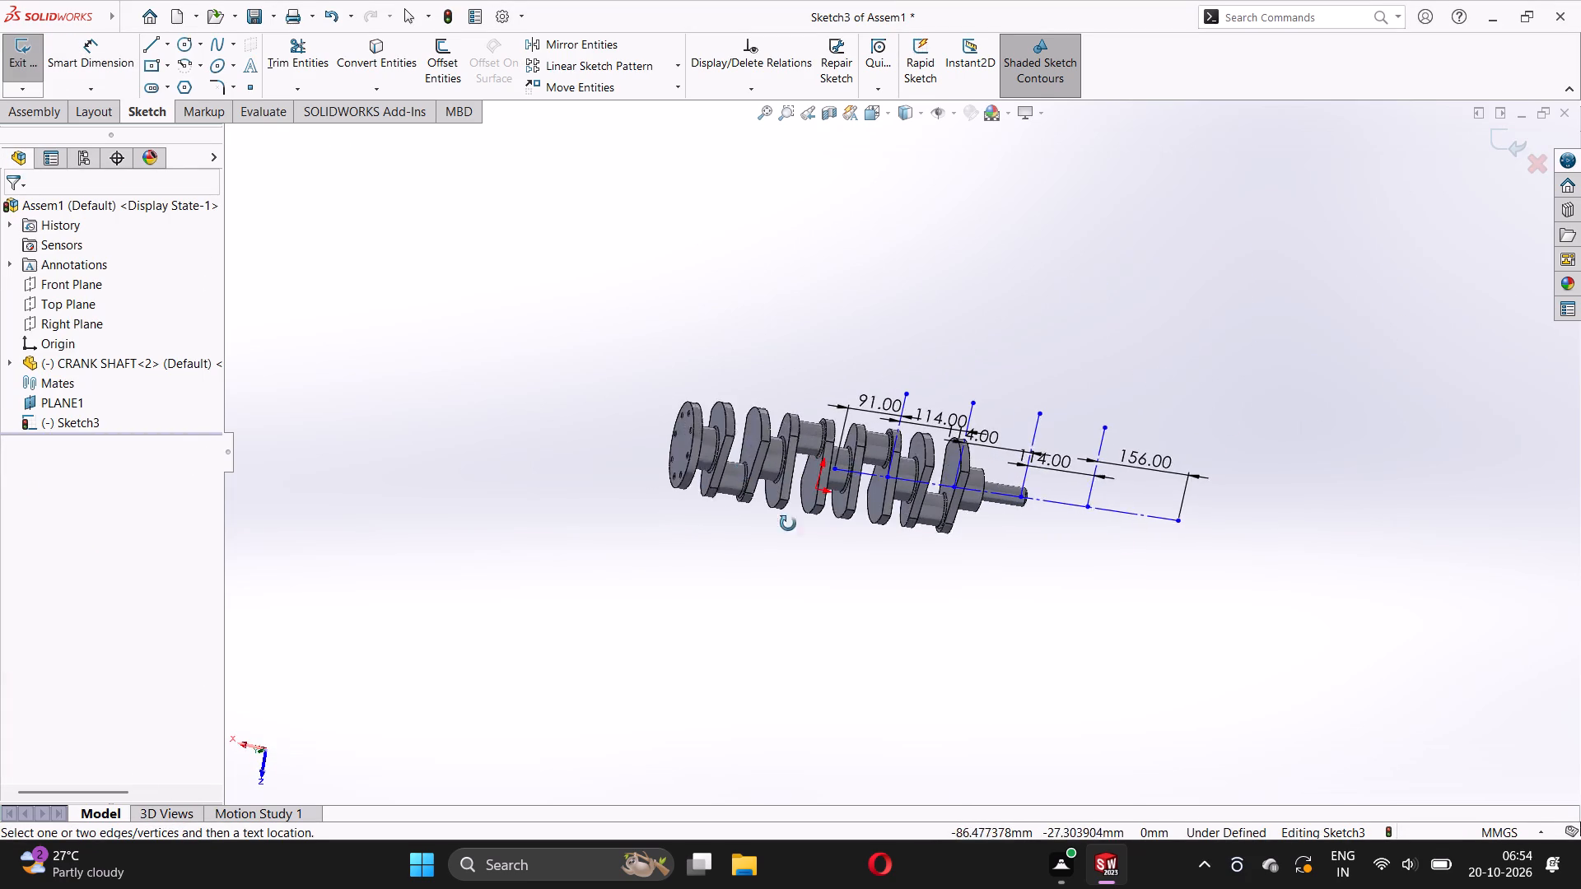
middle_drag(788, 524, 739, 564)
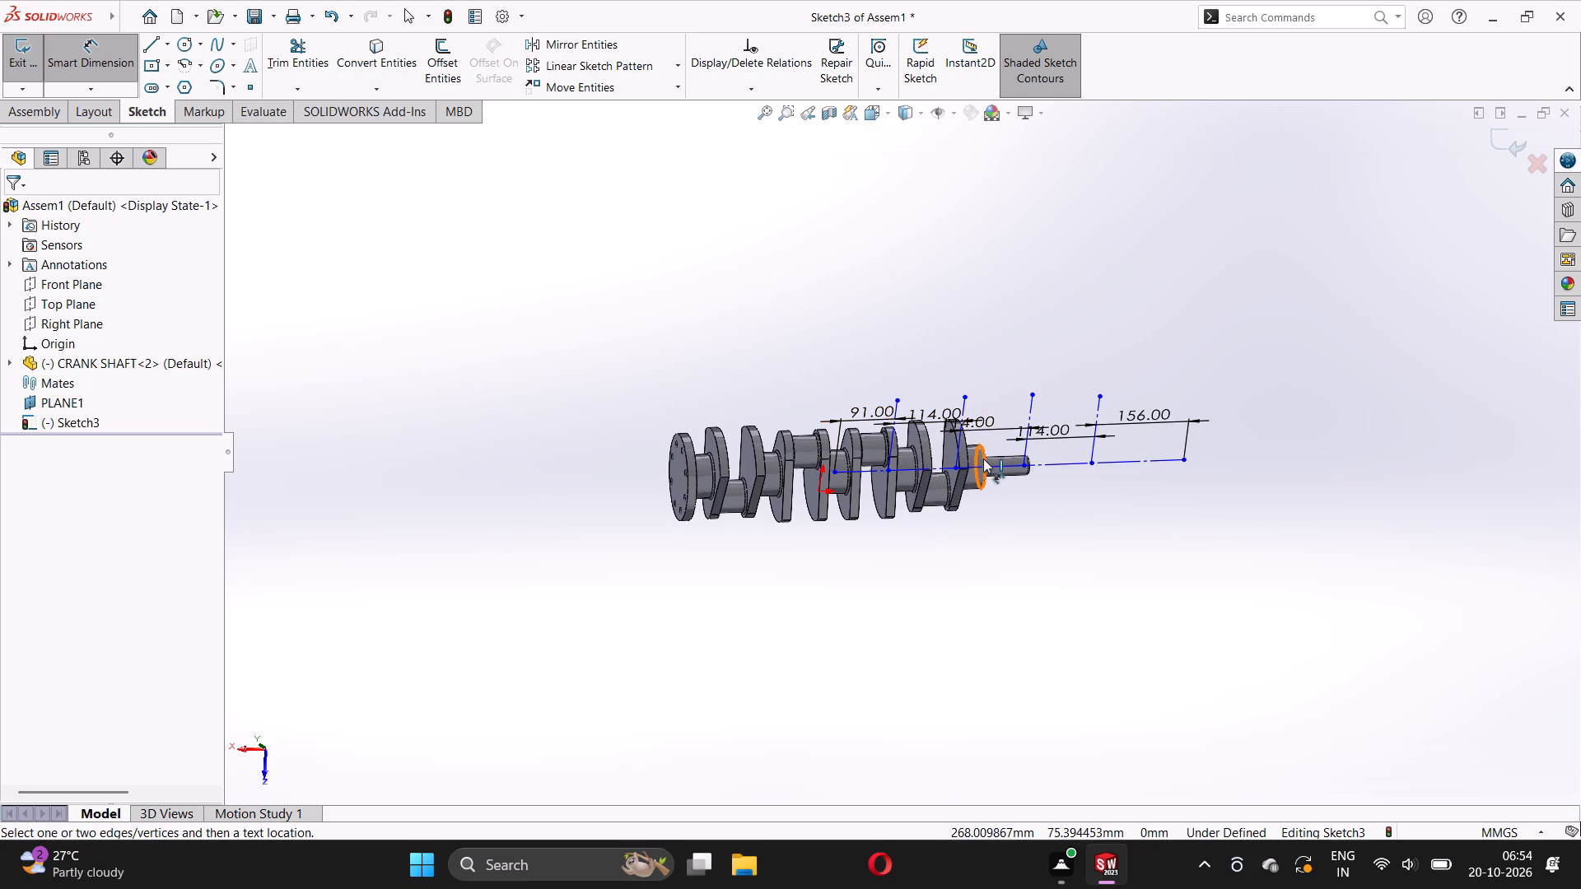
scroll(983, 458, down, 1)
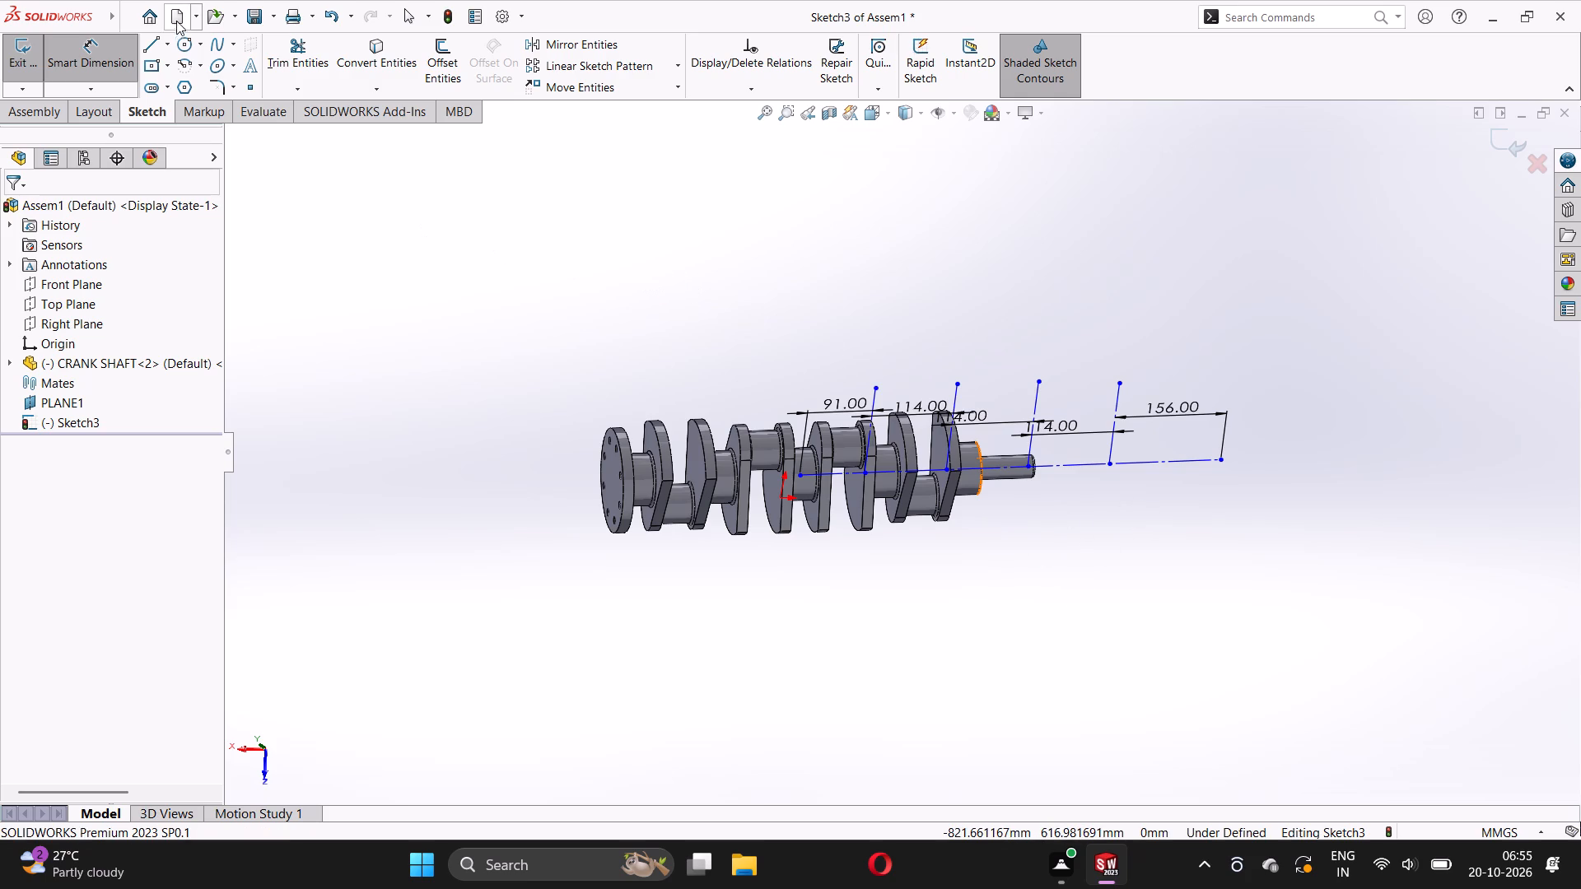
click(167, 46)
click(175, 81)
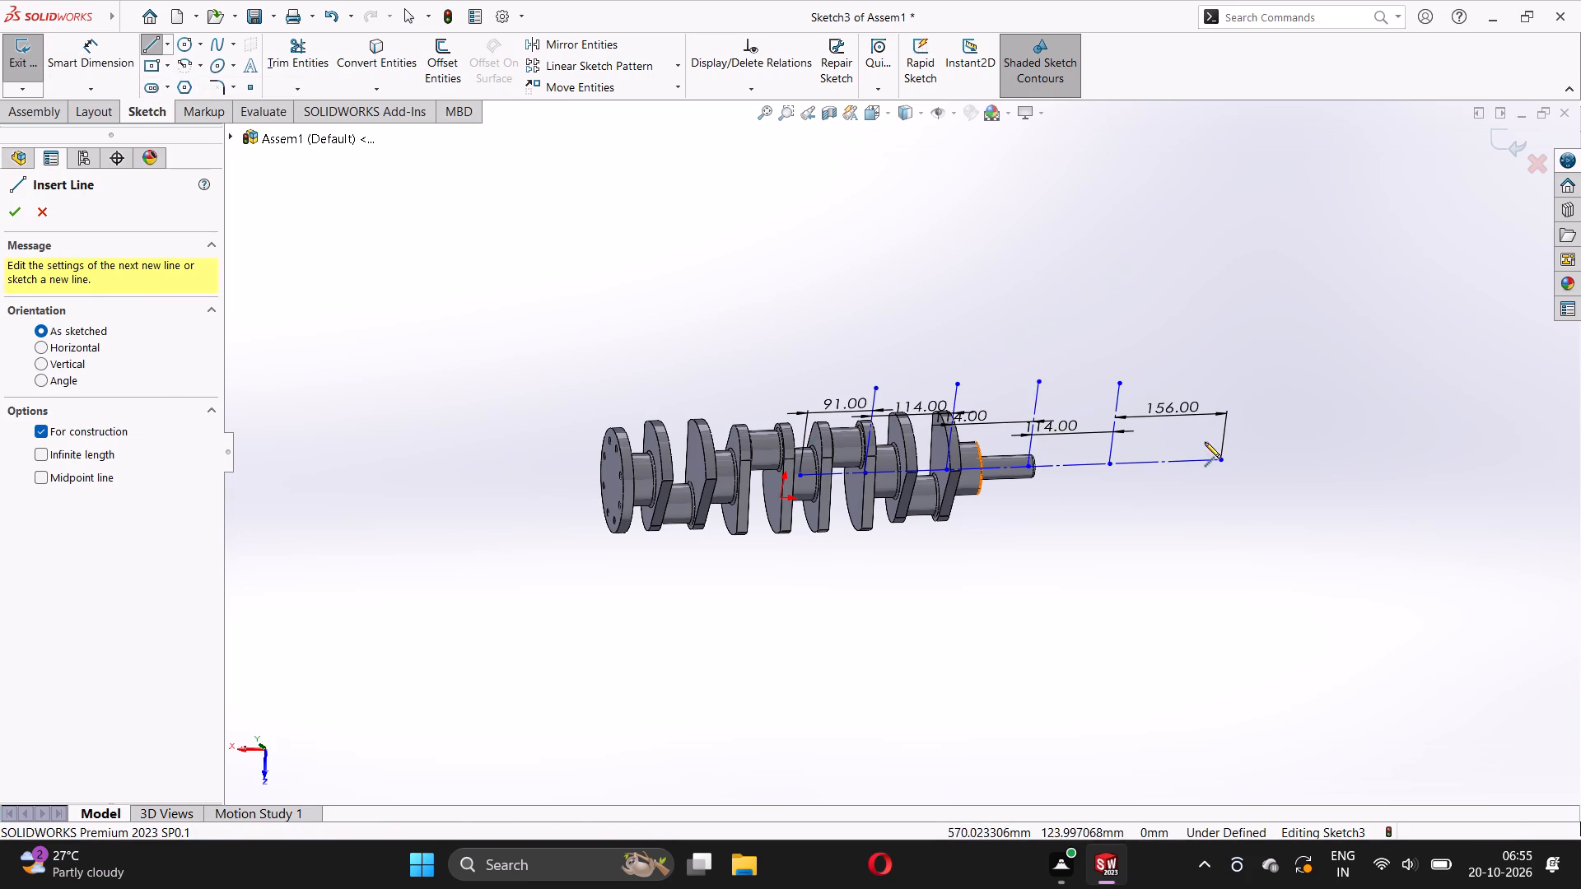
scroll(1250, 465, down, 2)
click(1171, 458)
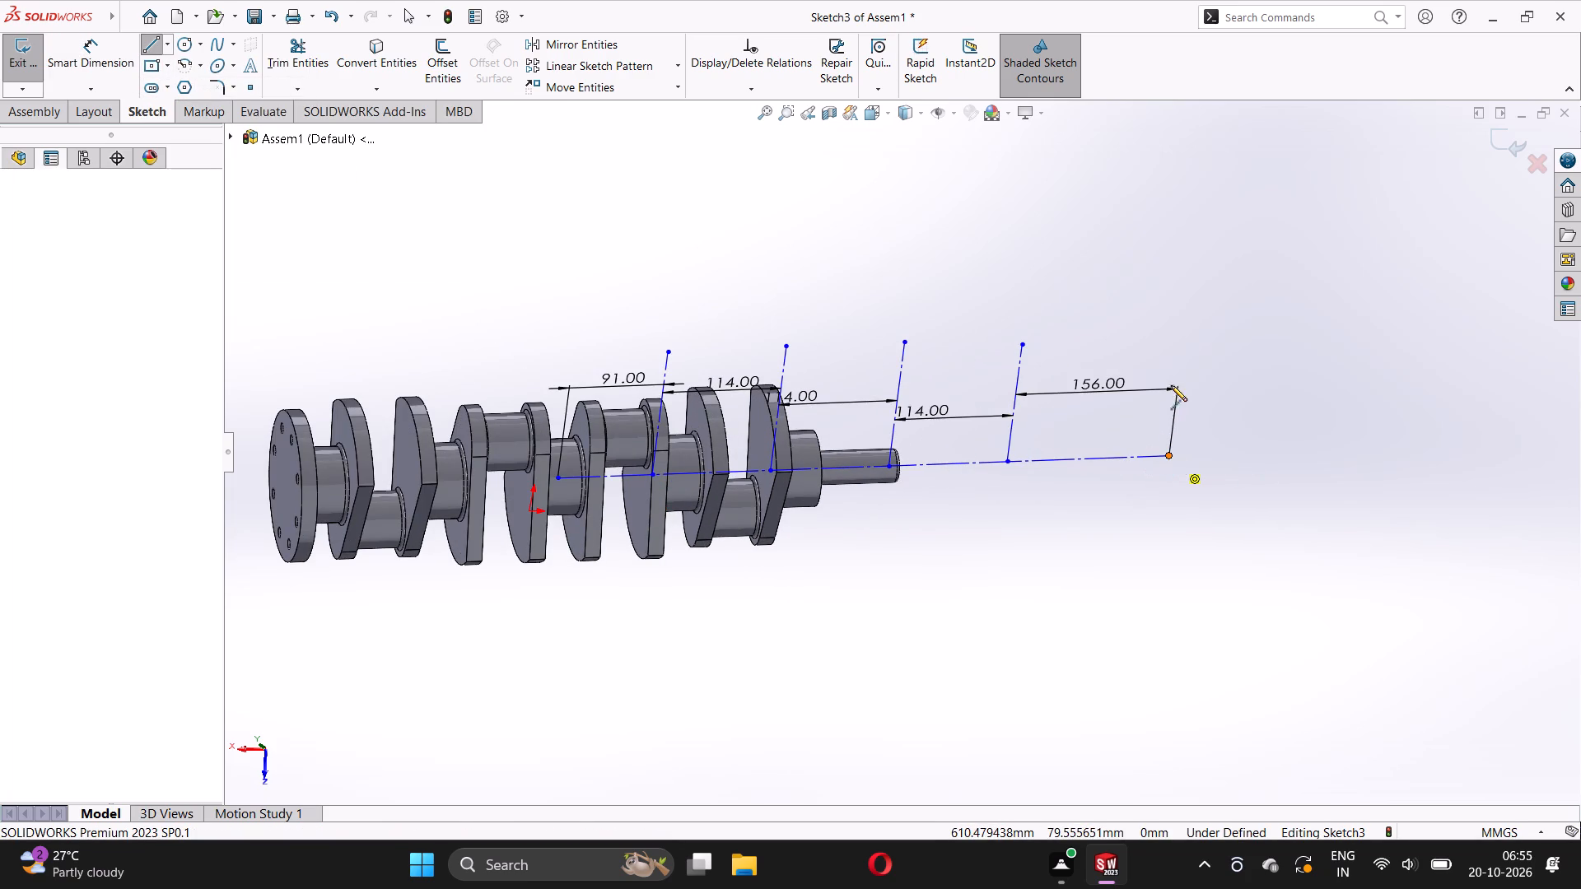
click(1180, 344)
right_click(1104, 312)
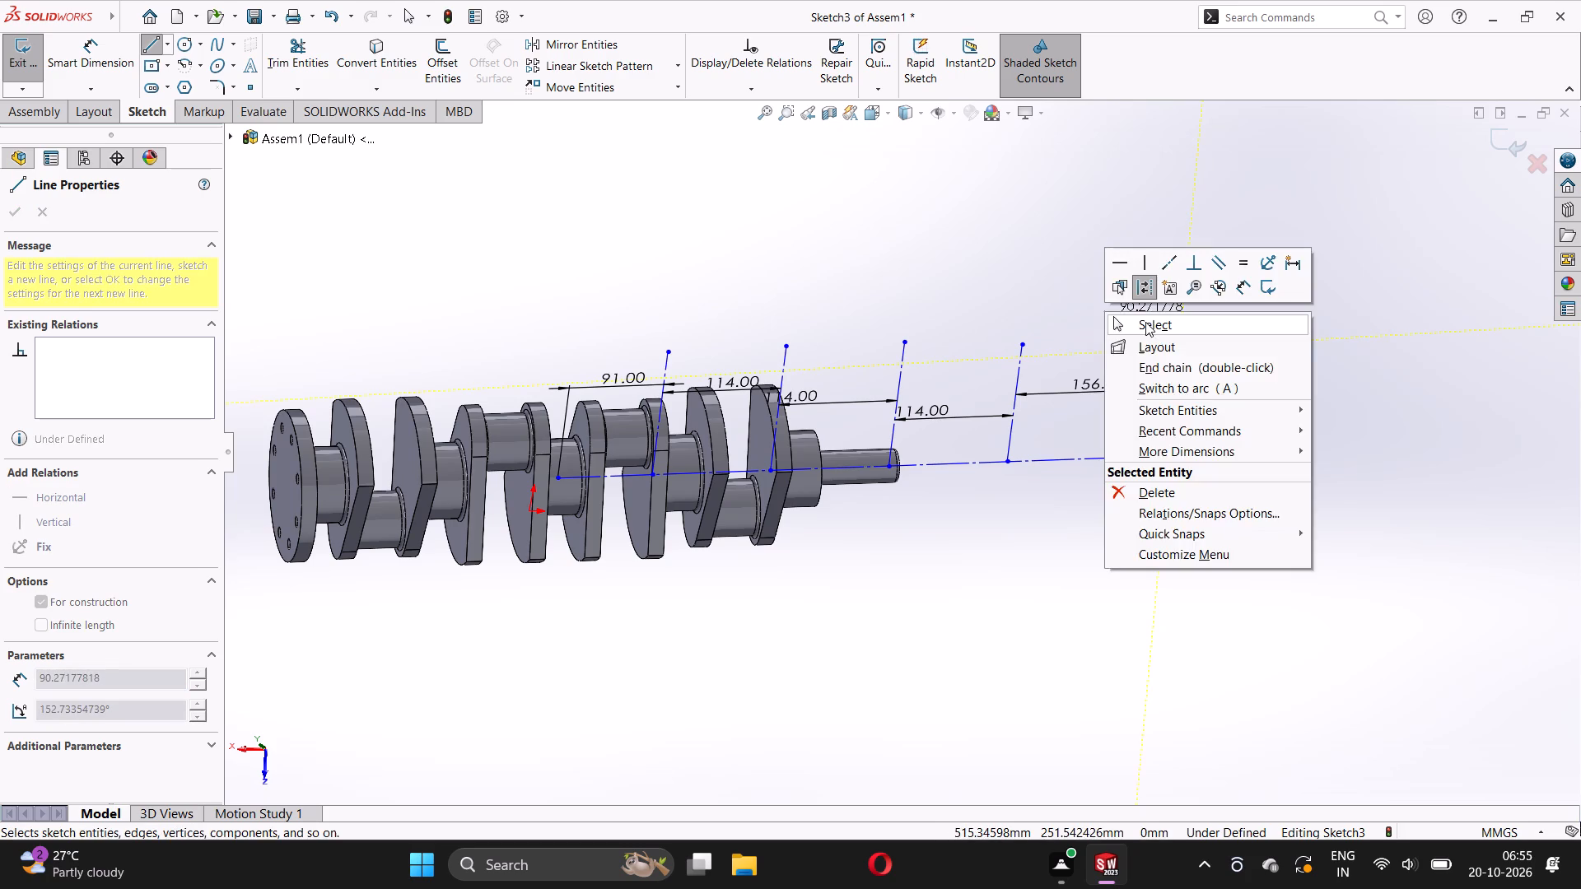
click(1145, 322)
Run Fully Define Sketch on all entities in the layout sketch, with relations and dimensions included.
middle_drag(841, 580, 810, 409)
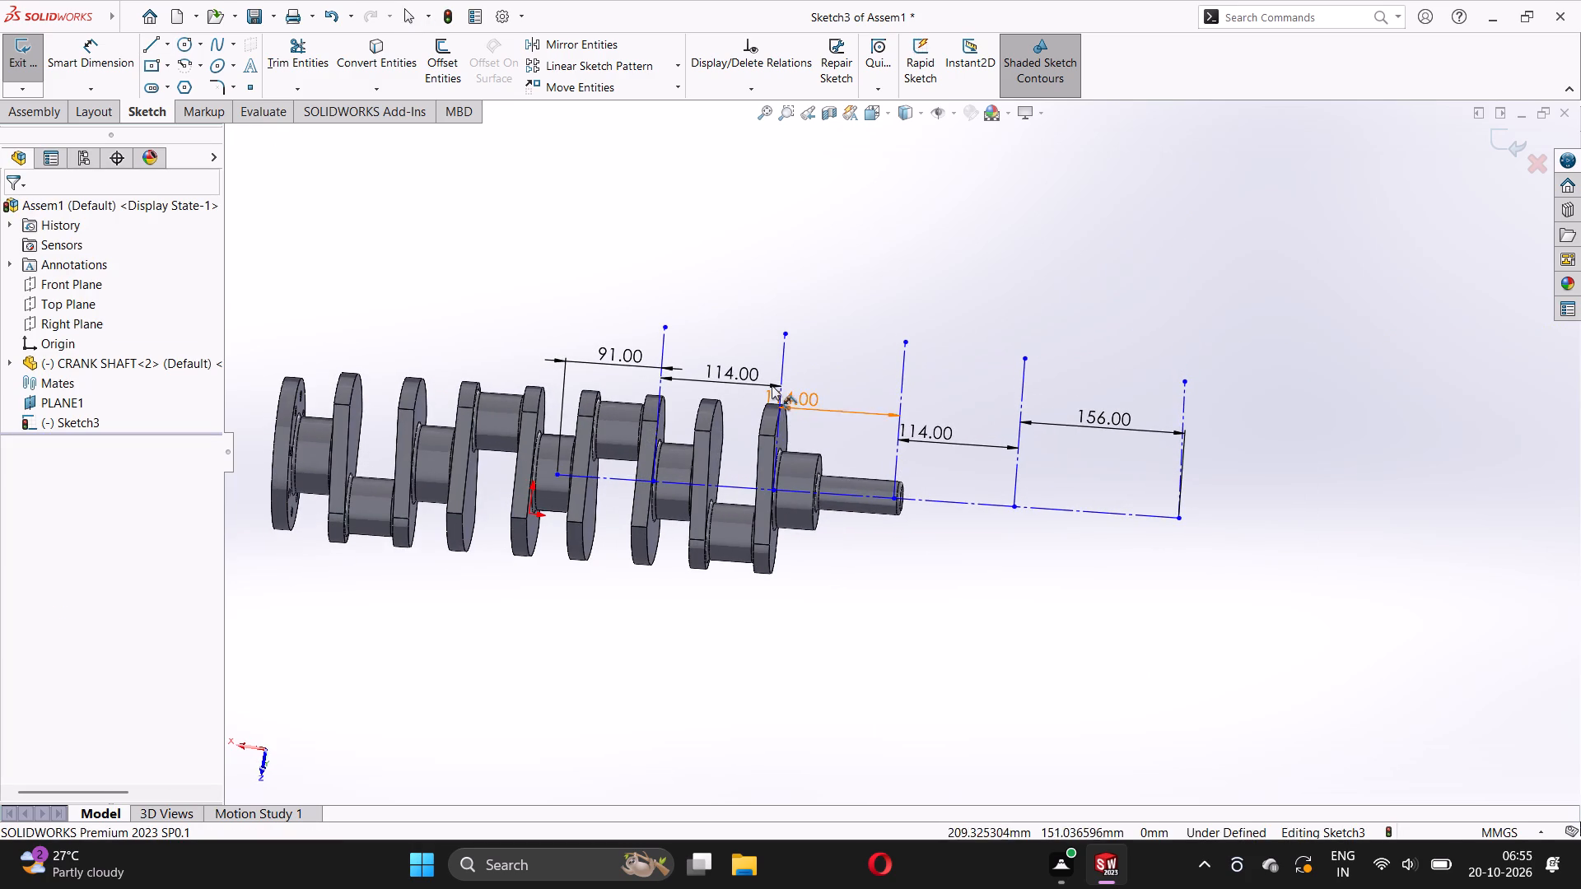
scroll(896, 319, up, 2)
scroll(978, 353, down, 1)
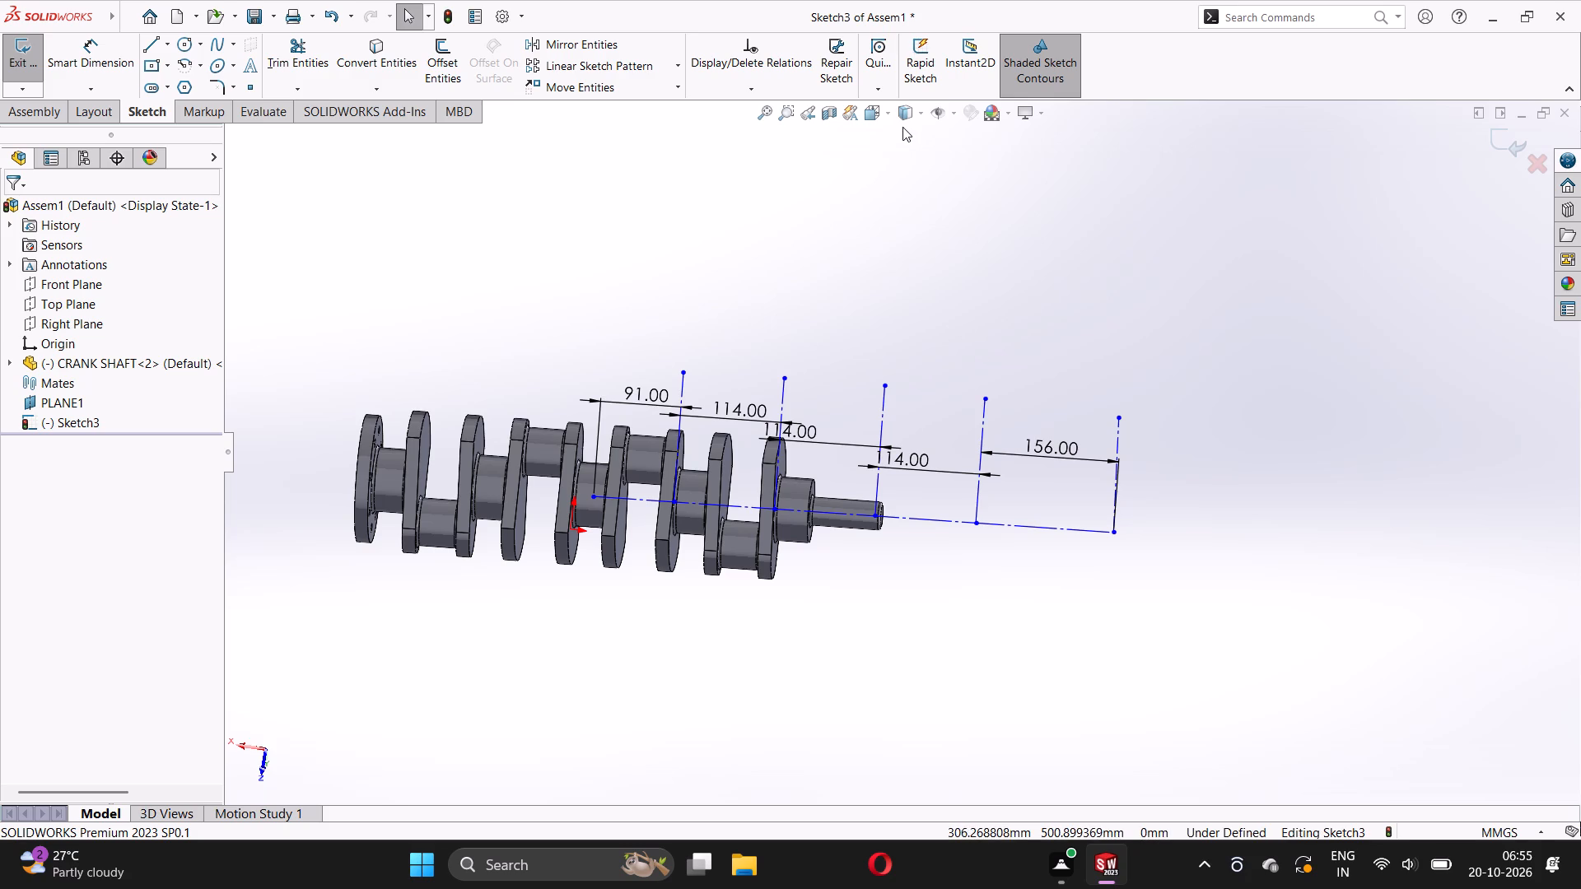
click(749, 91)
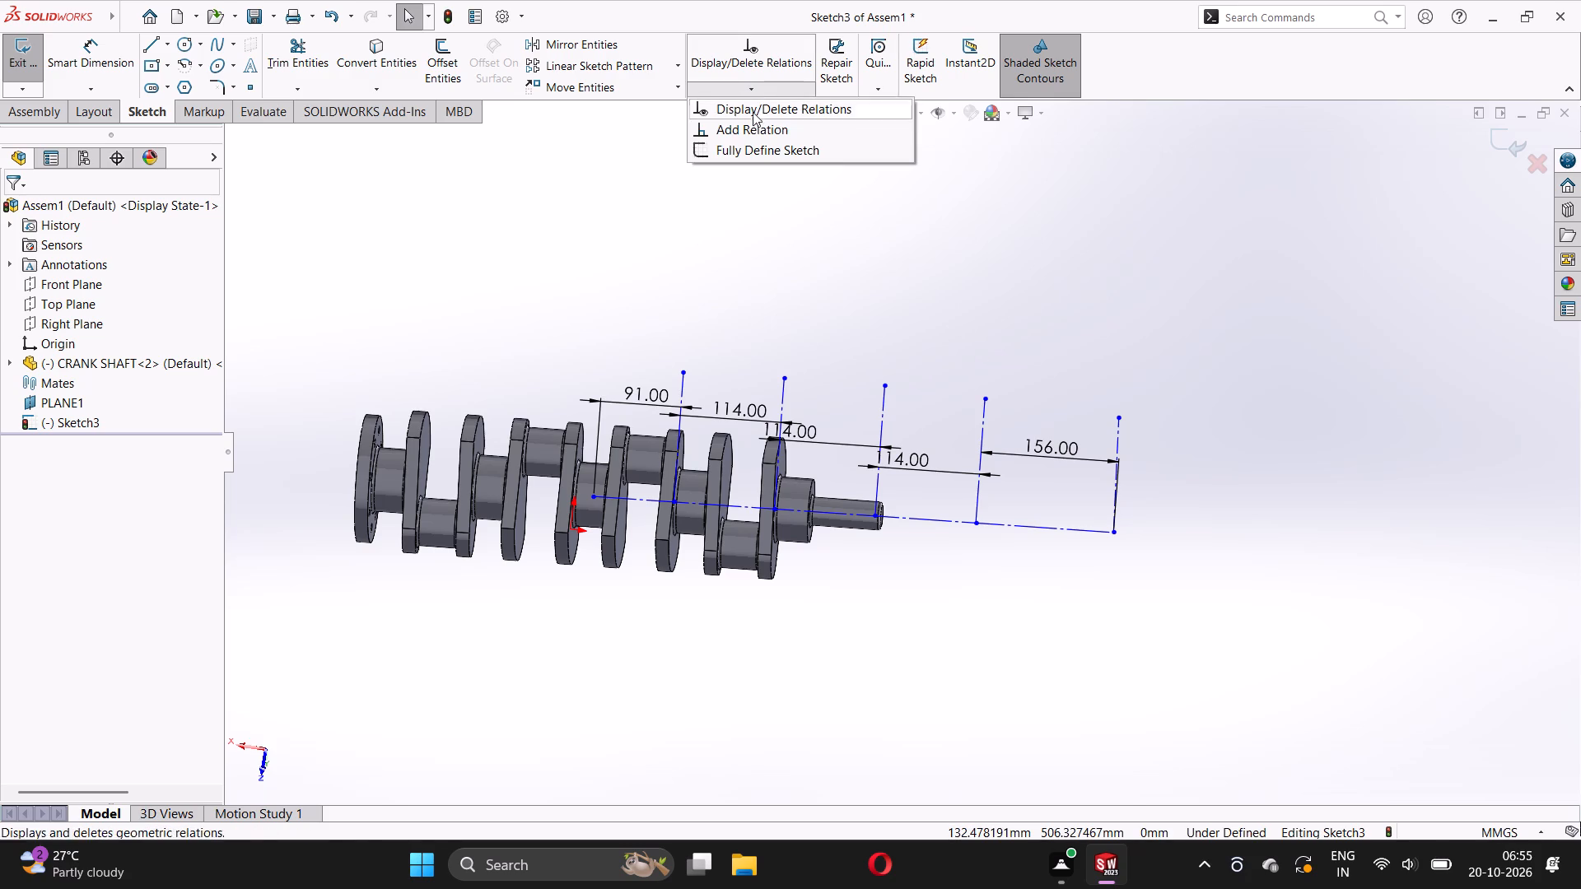
click(753, 151)
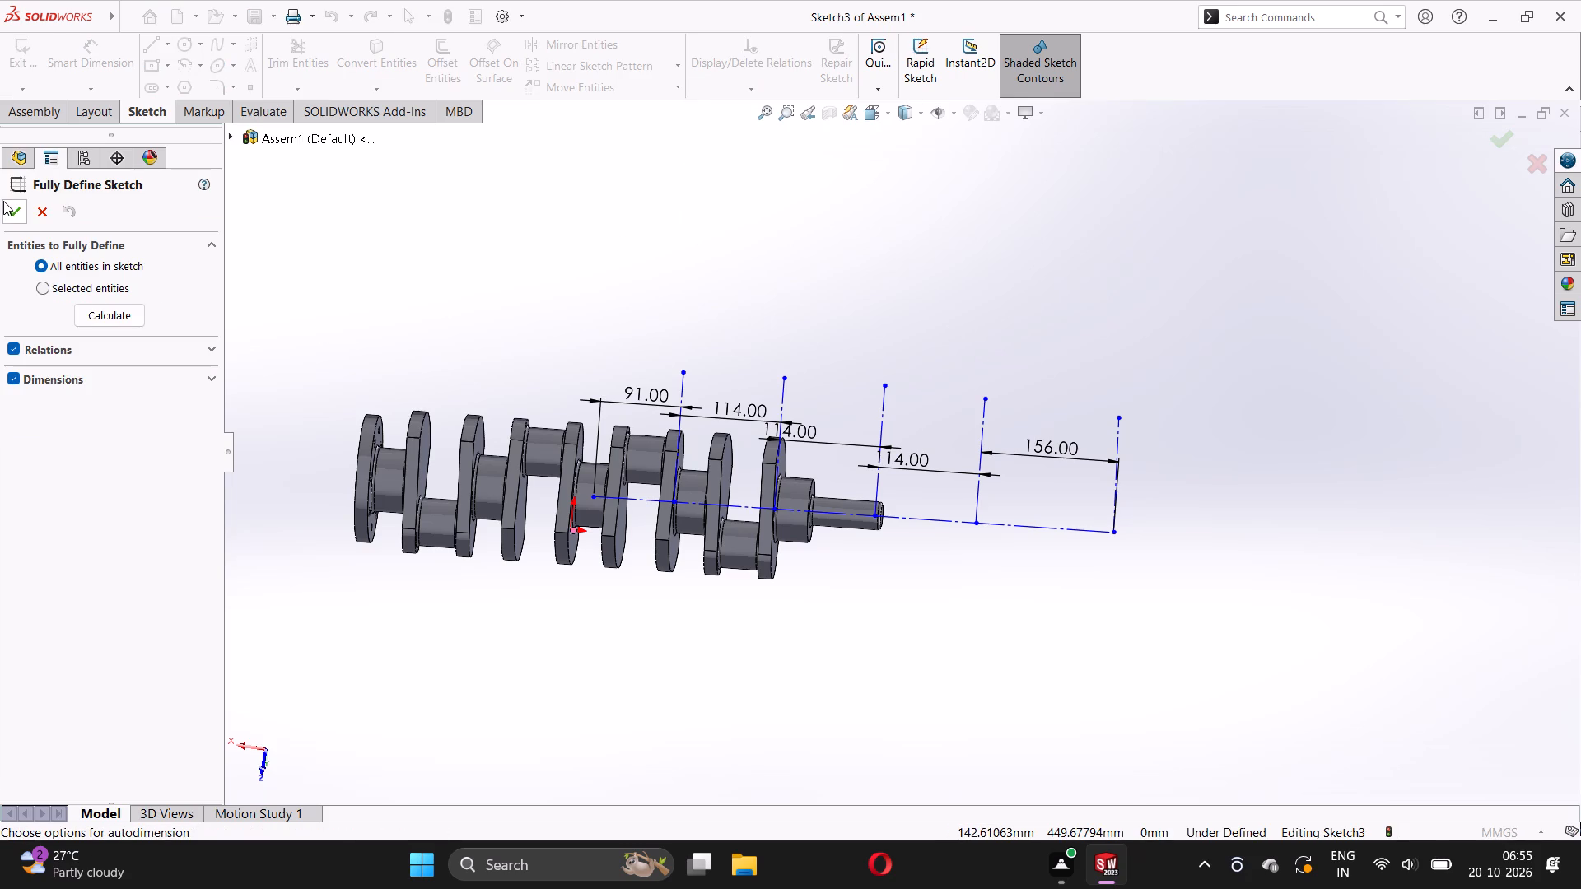
click(9, 210)
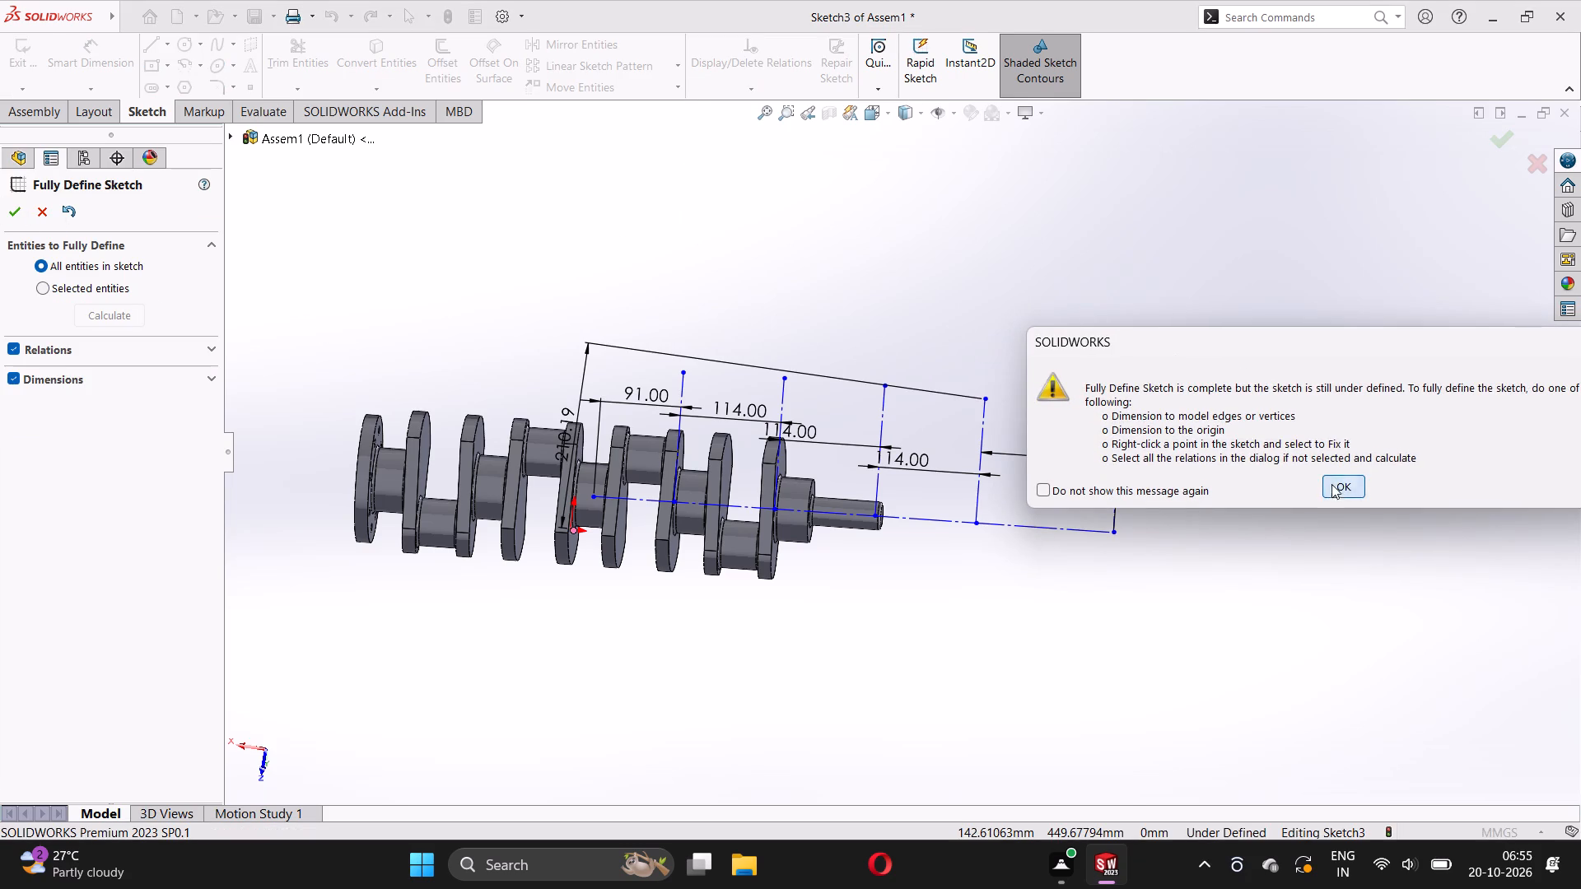
click(1331, 484)
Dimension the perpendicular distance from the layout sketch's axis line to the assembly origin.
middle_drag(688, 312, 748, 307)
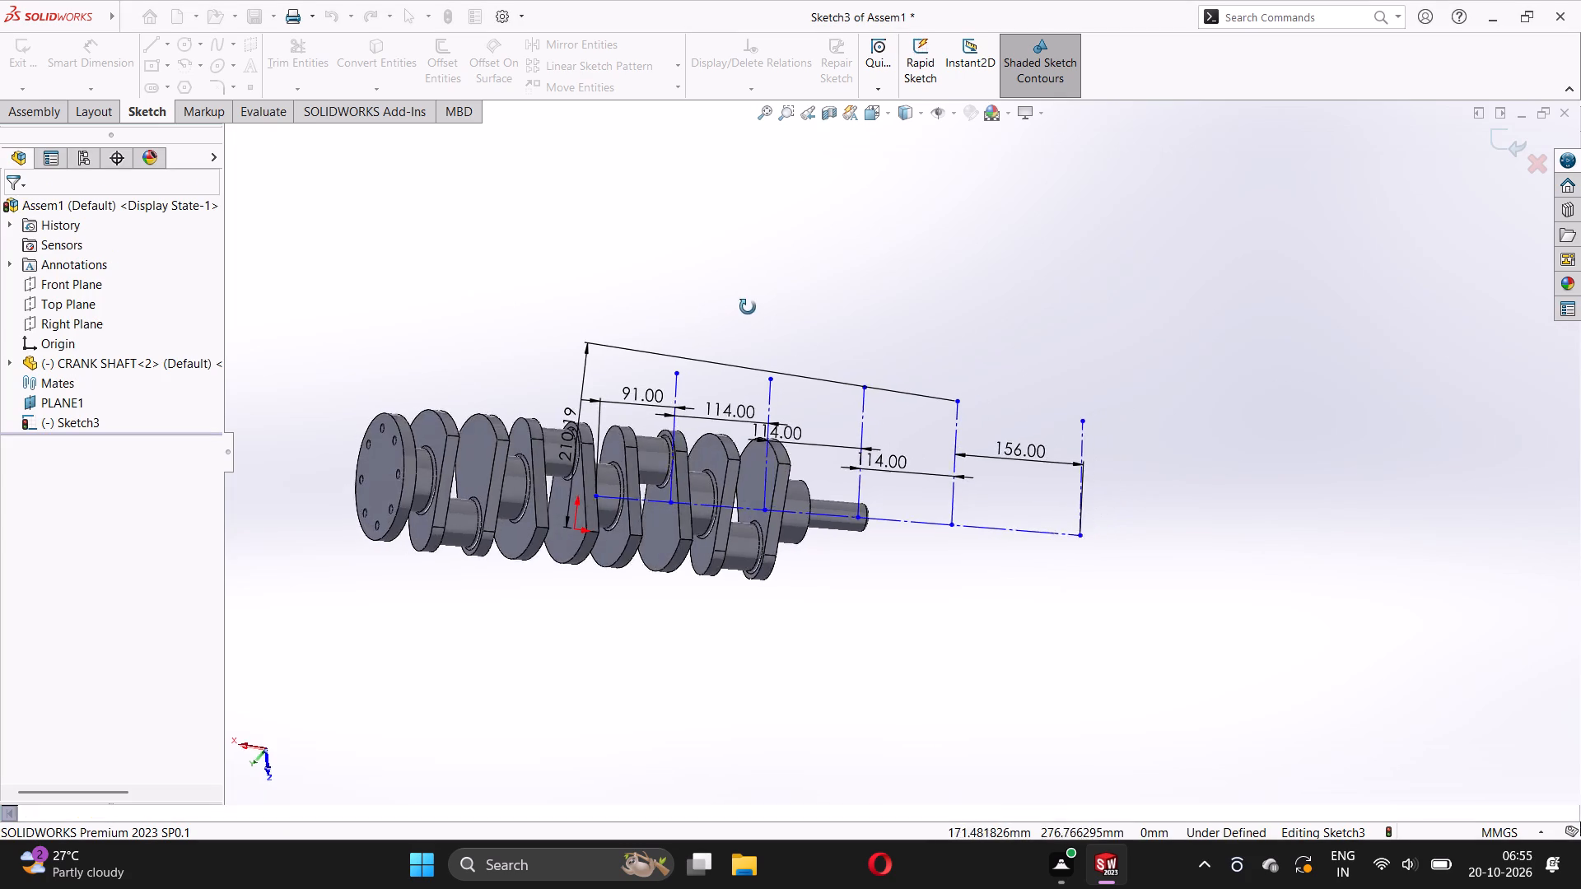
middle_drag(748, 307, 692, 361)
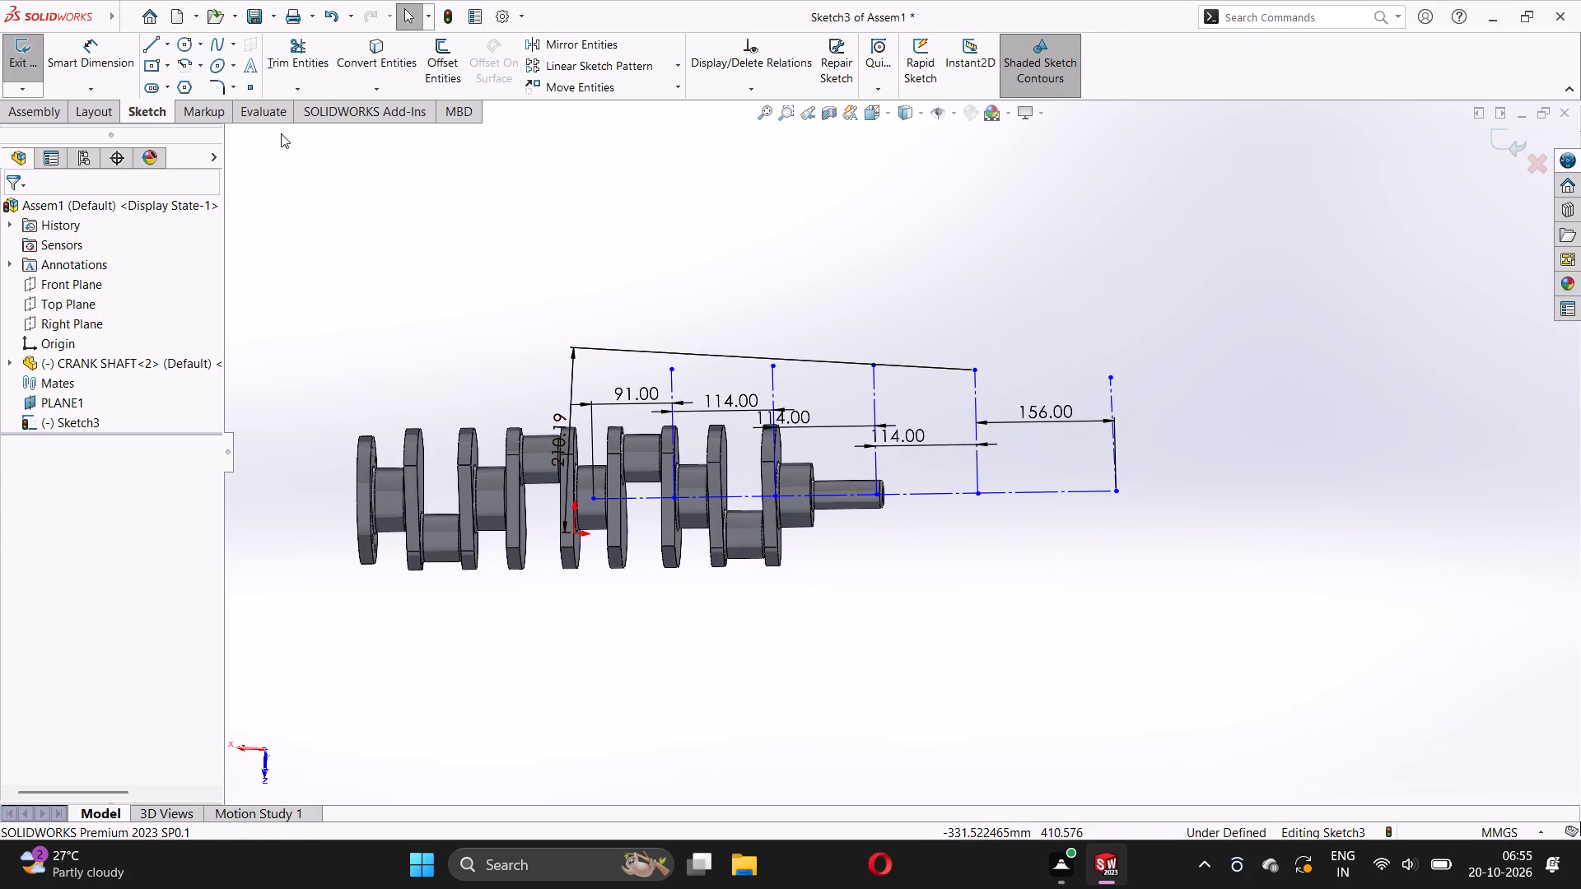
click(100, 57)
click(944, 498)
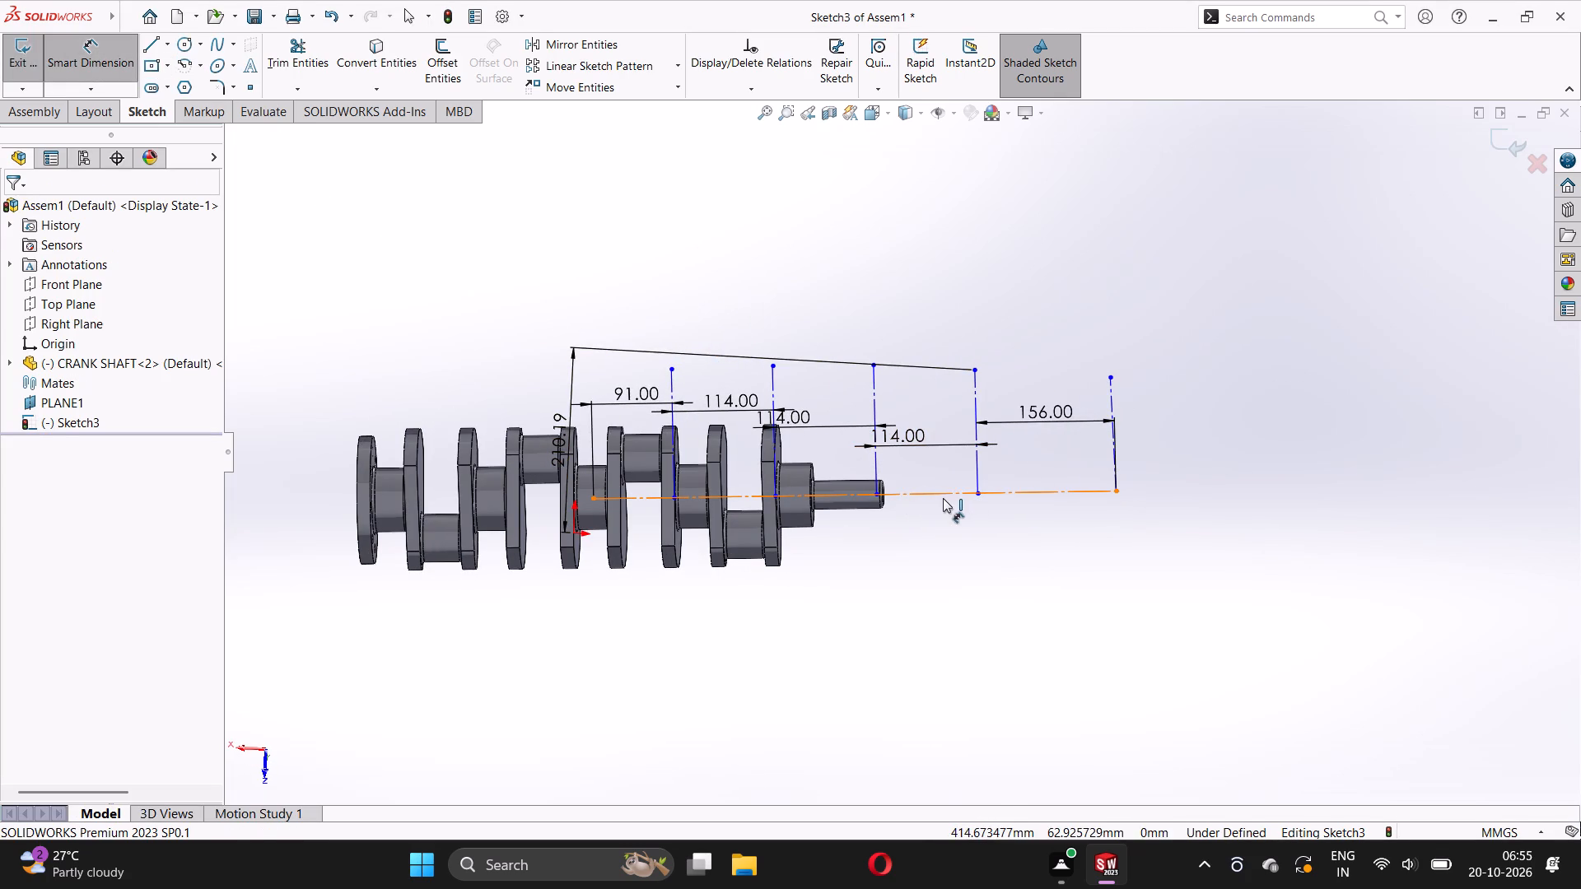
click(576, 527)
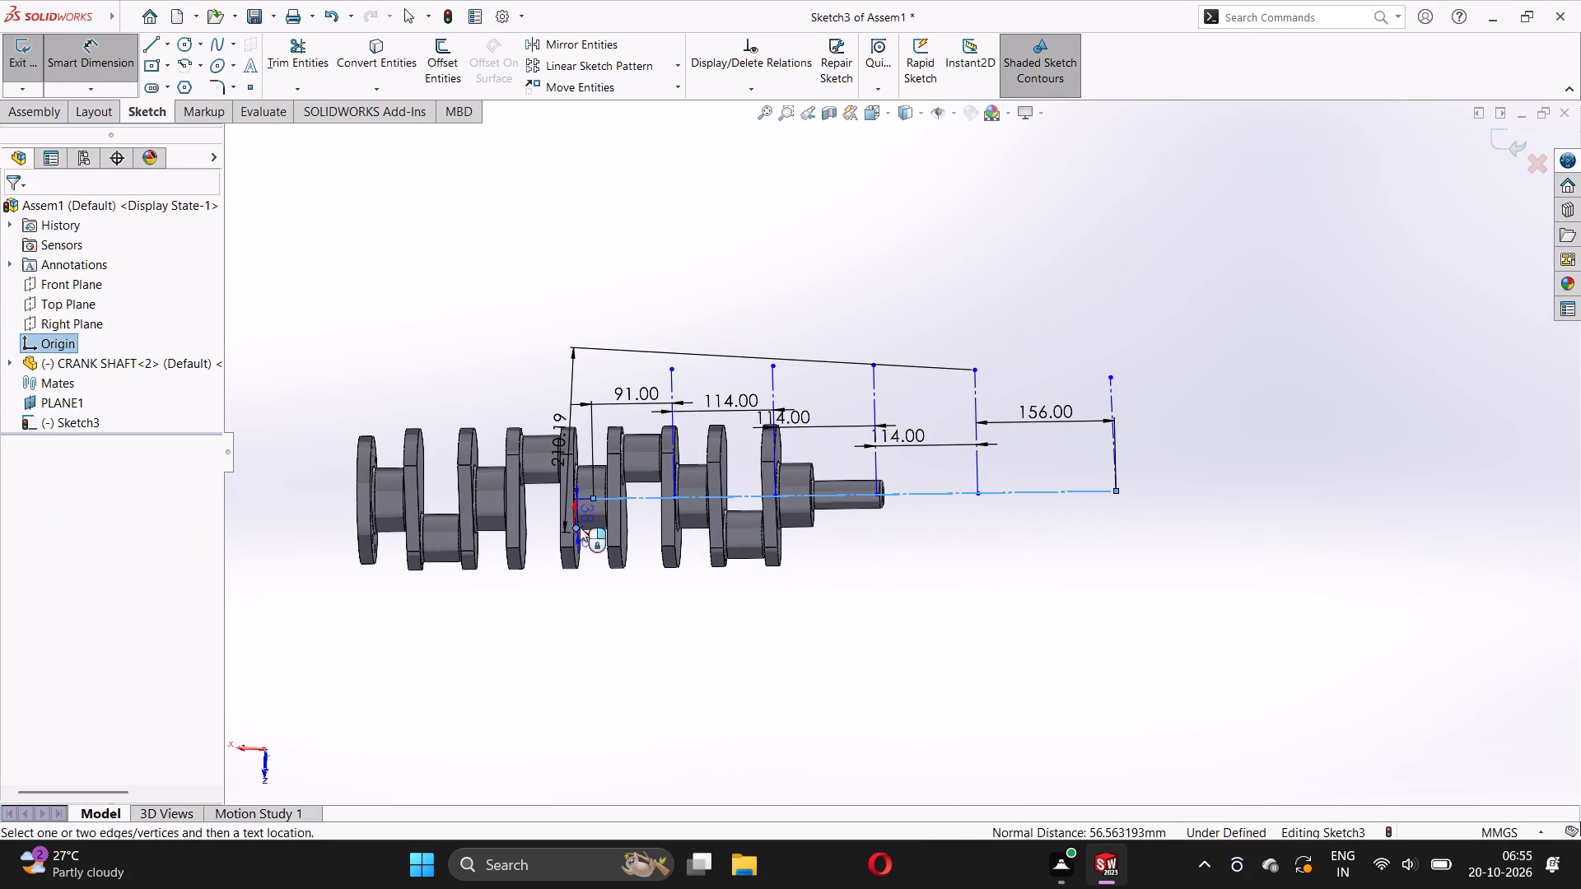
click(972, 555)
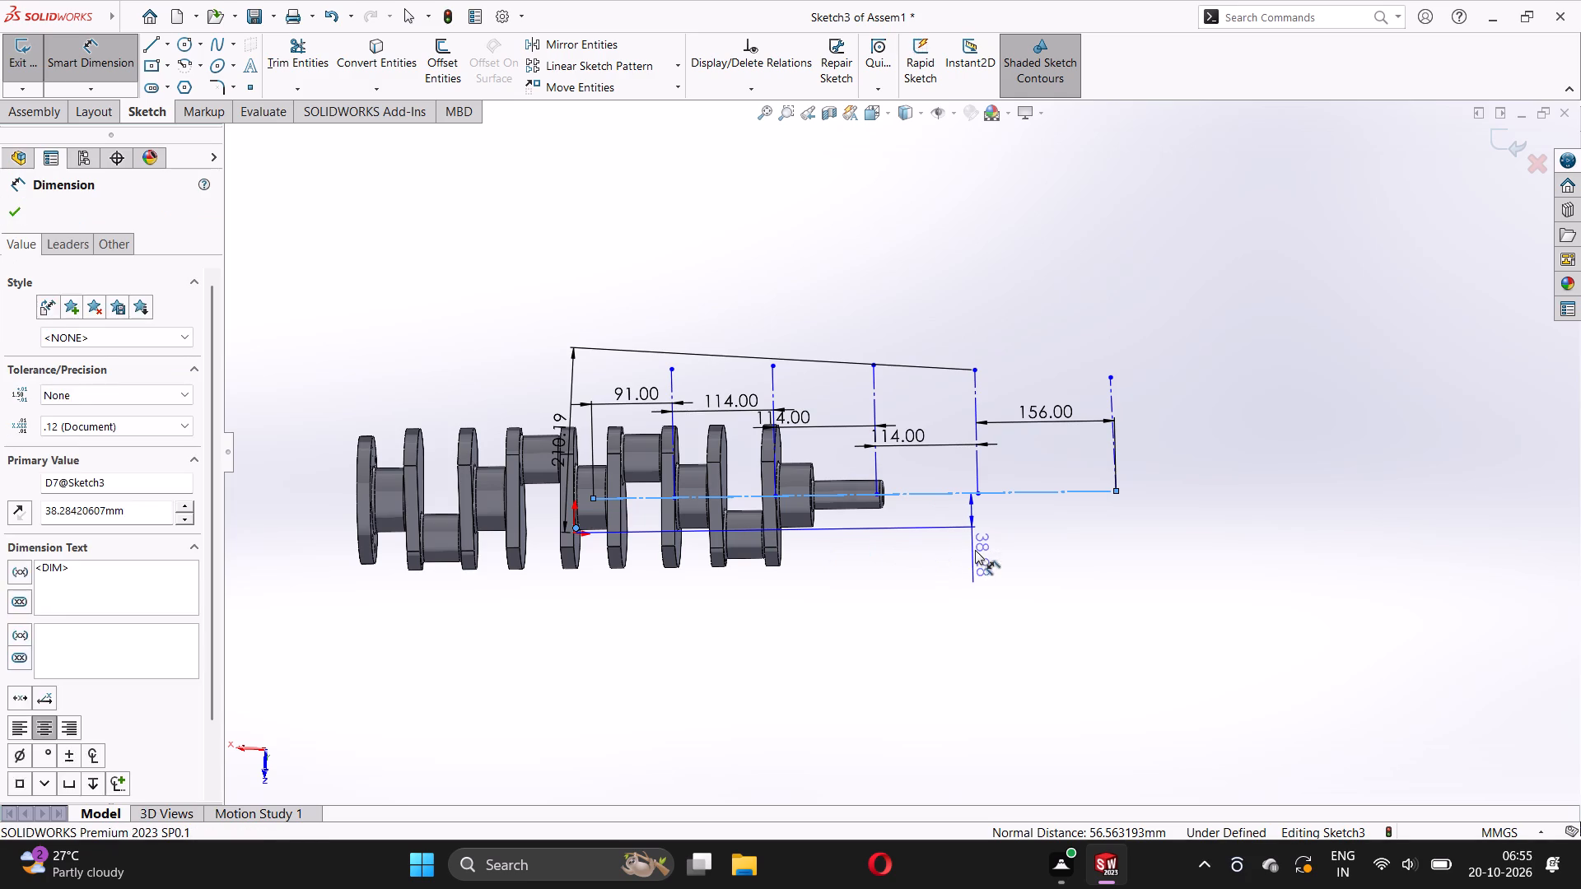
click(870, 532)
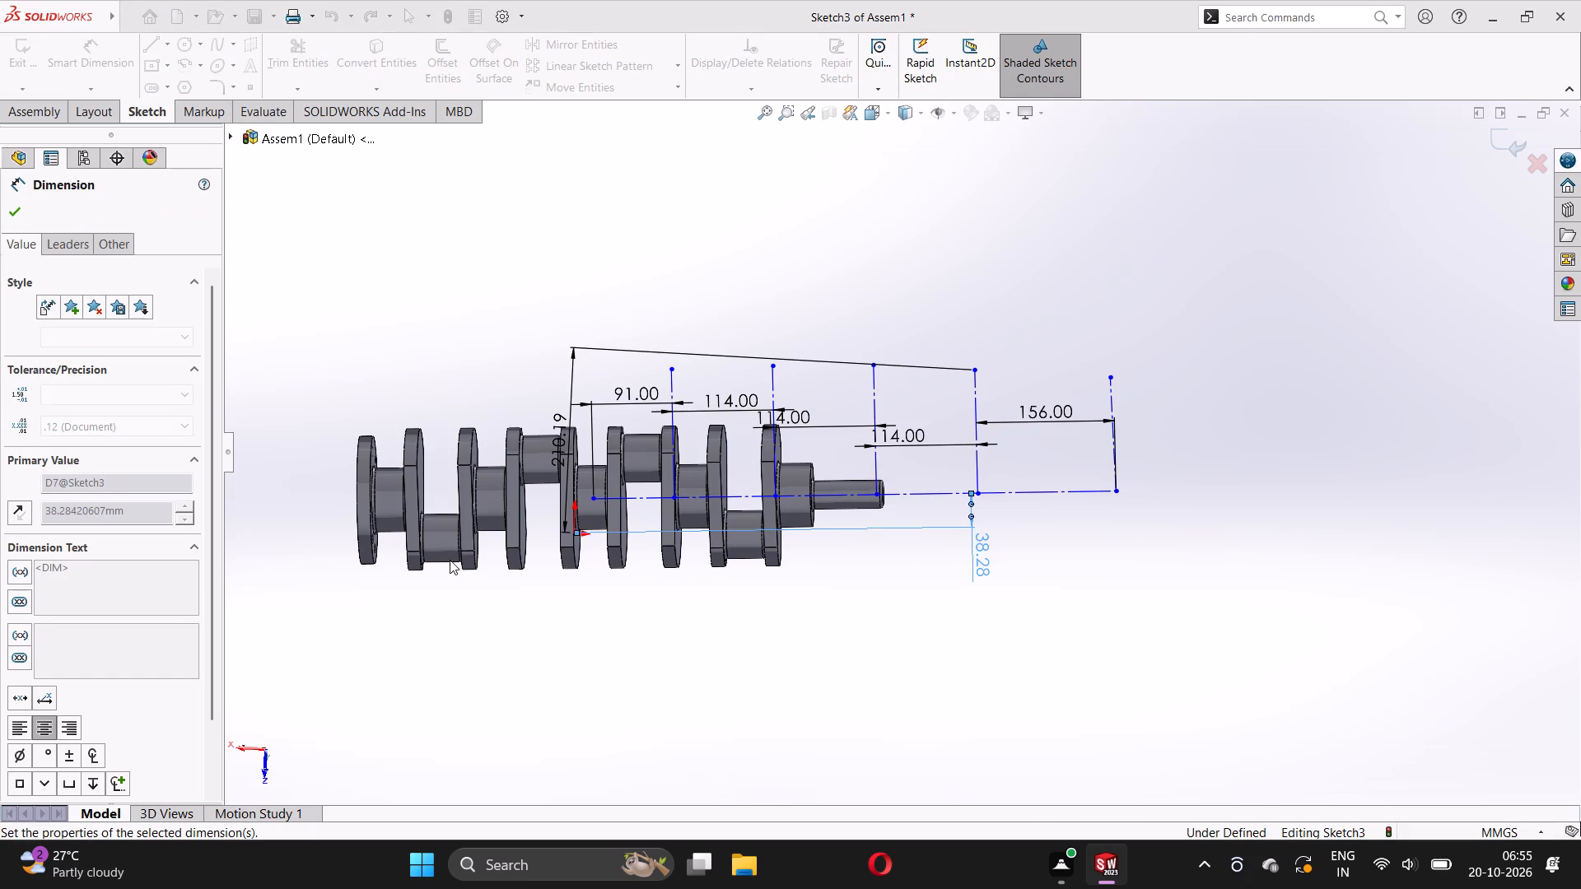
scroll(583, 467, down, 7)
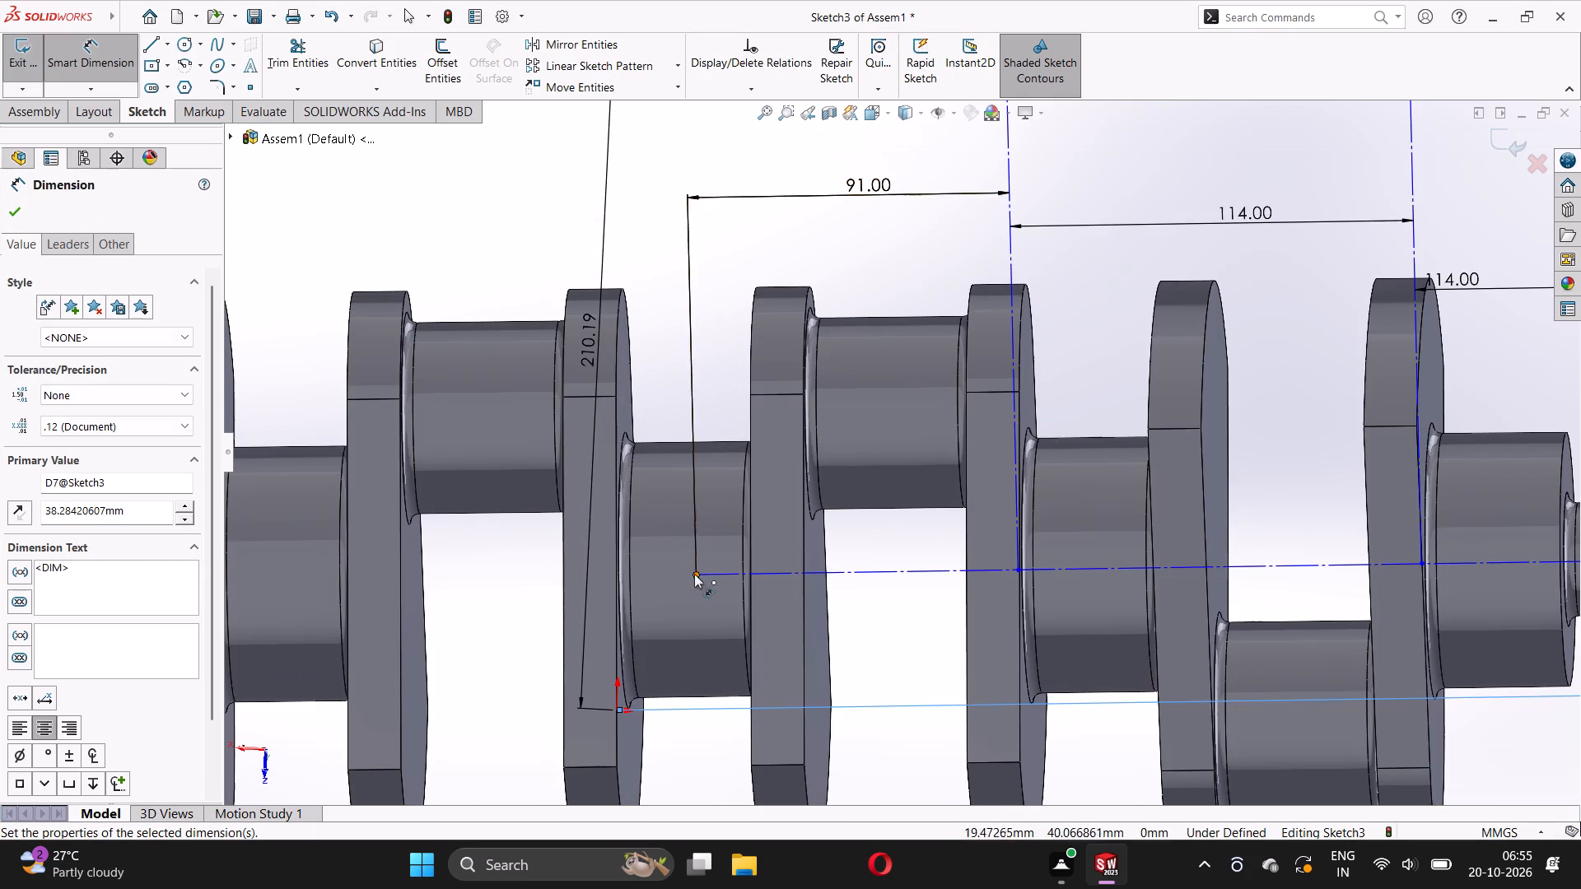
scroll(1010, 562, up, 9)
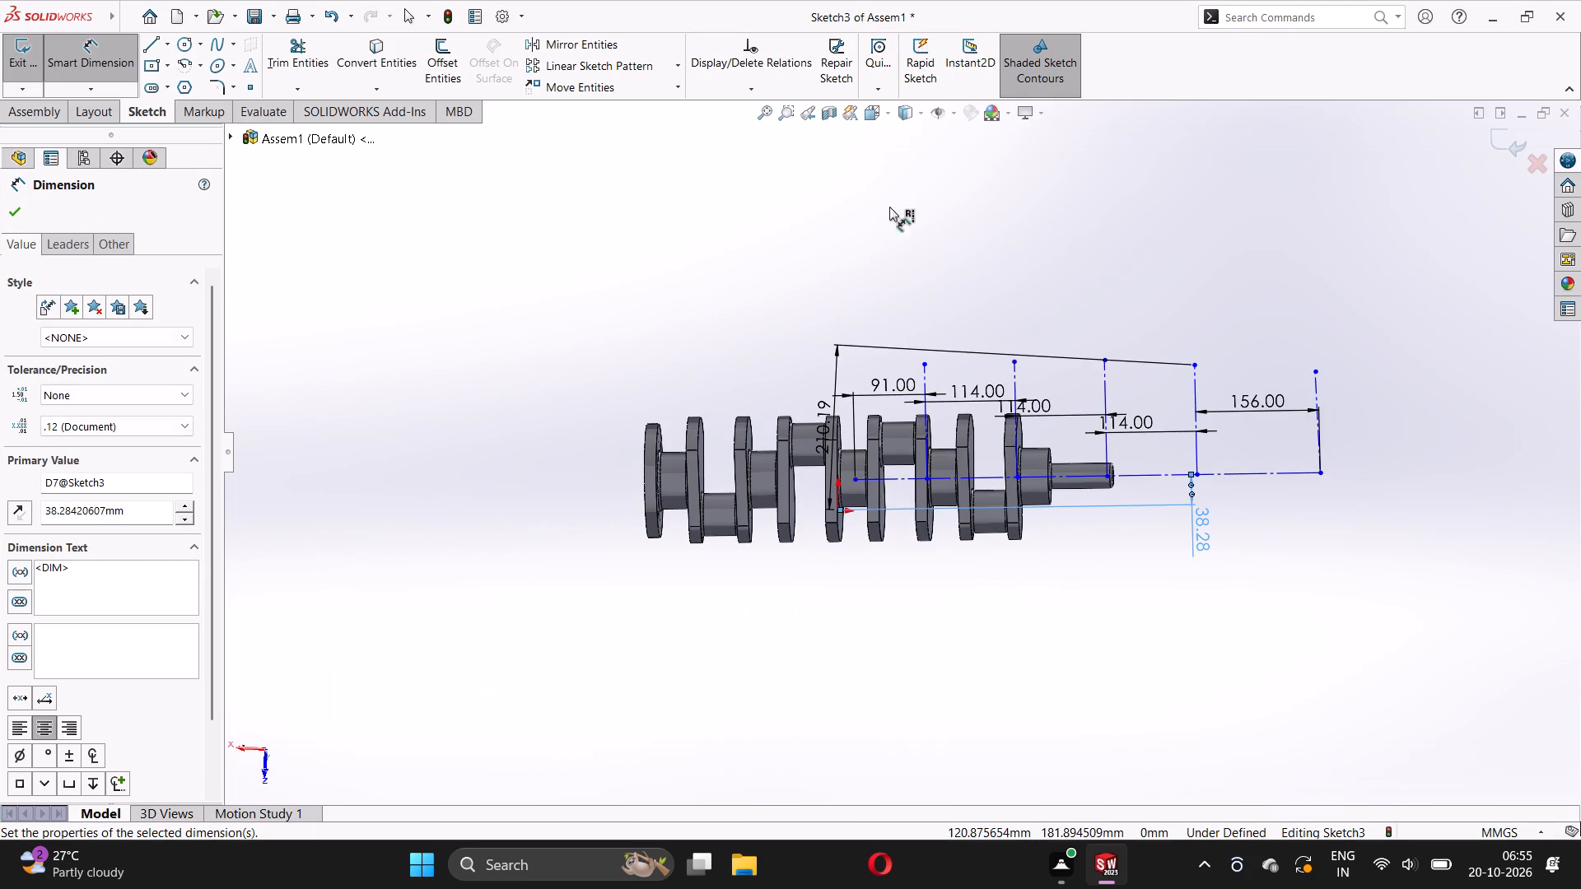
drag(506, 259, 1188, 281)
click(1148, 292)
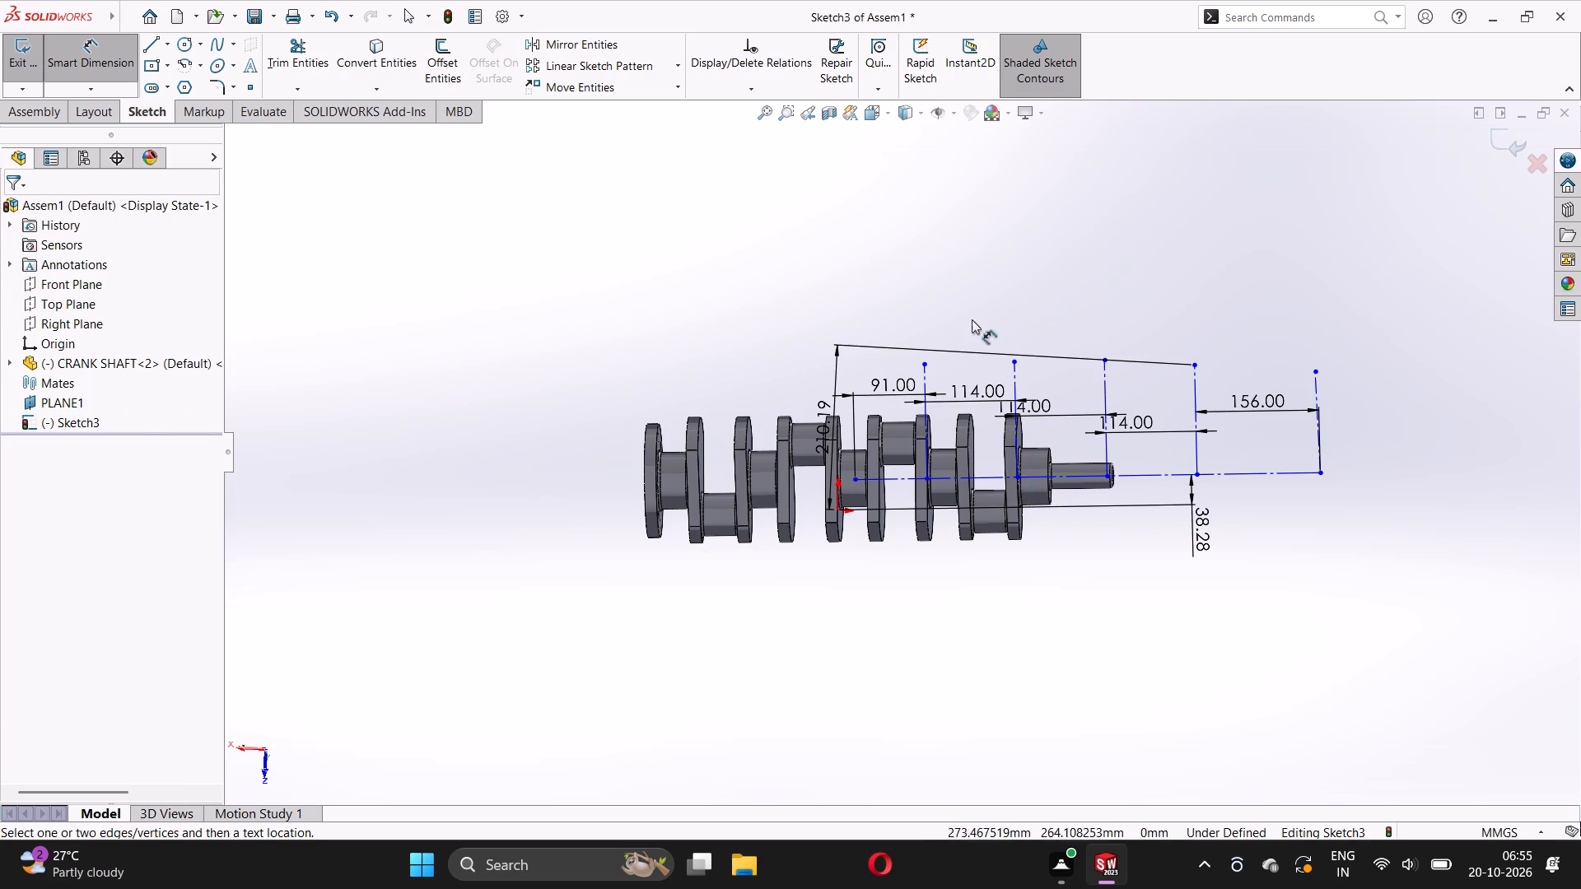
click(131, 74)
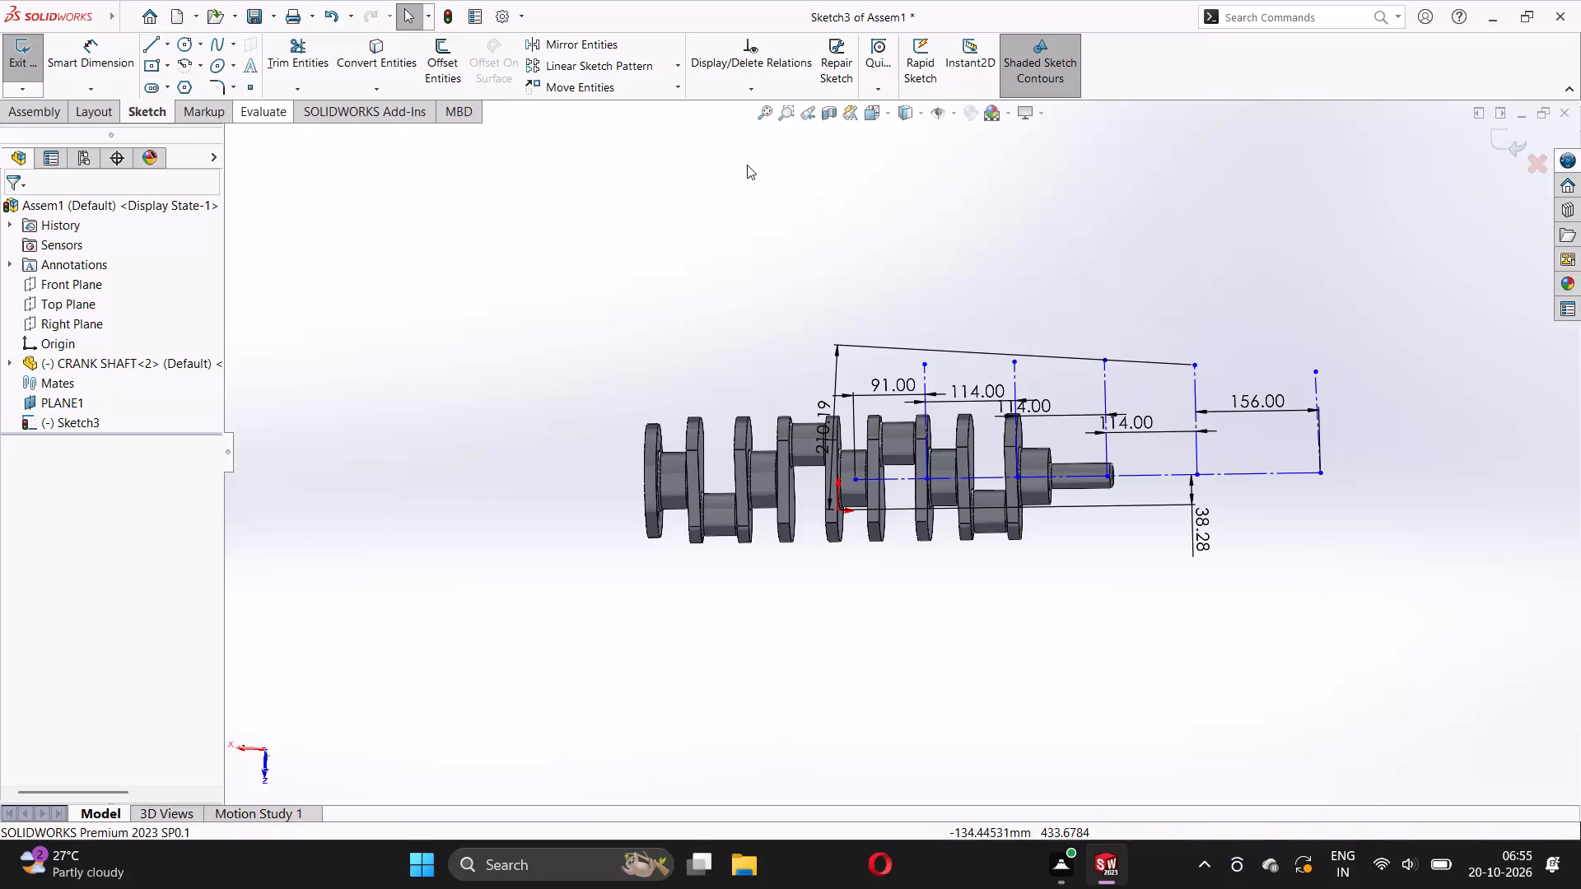
Delete all lines and dimensions of the layout sketch and exit the emptied sketch.
drag(747, 165, 1512, 655)
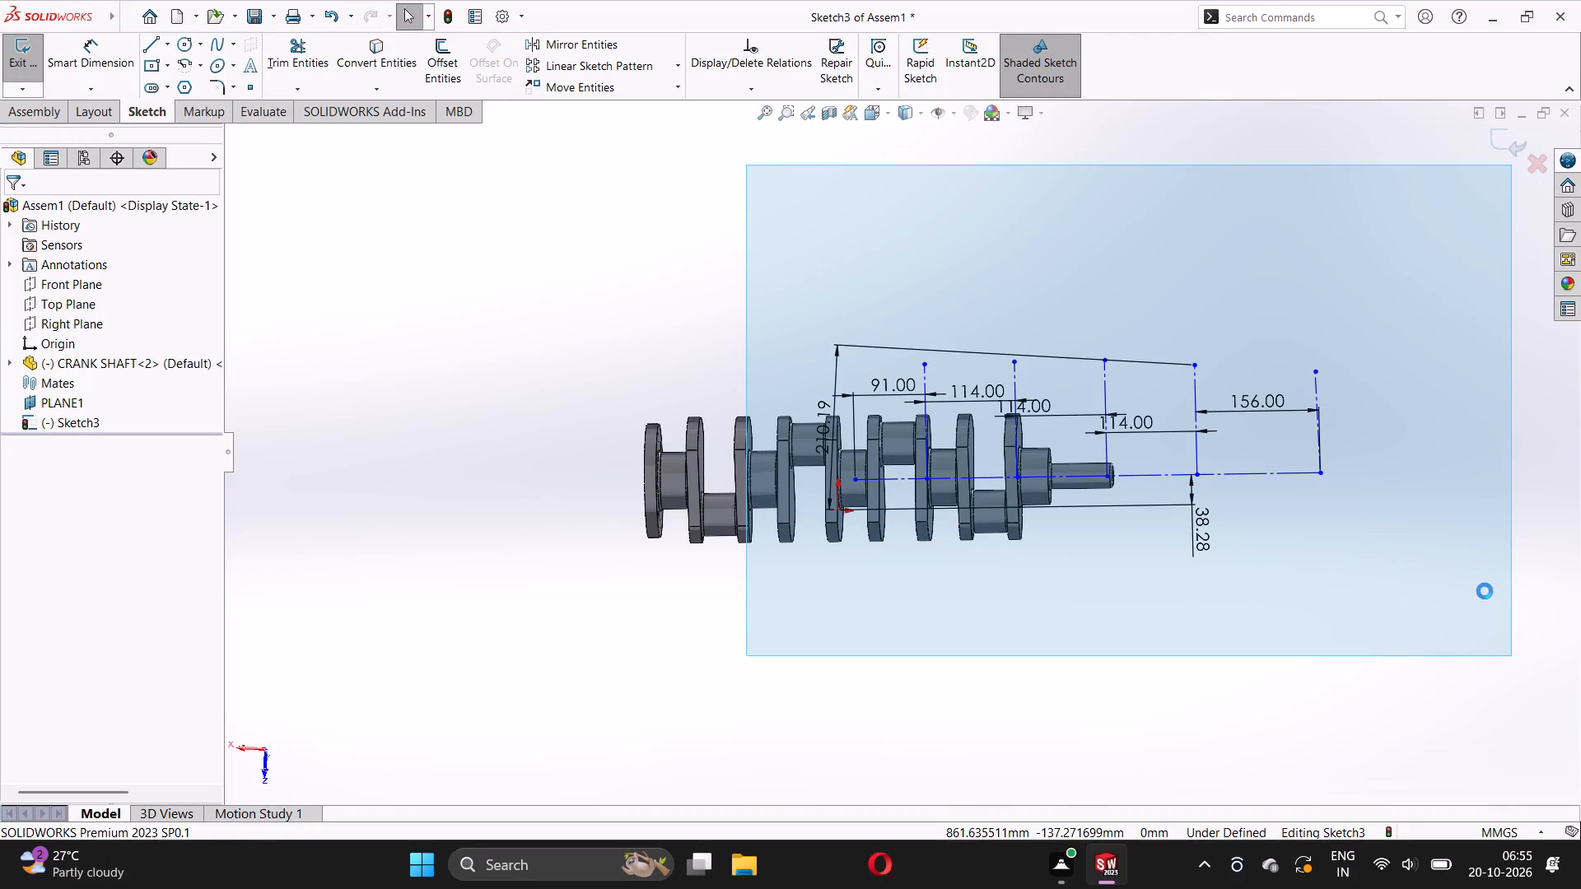
key(Delete)
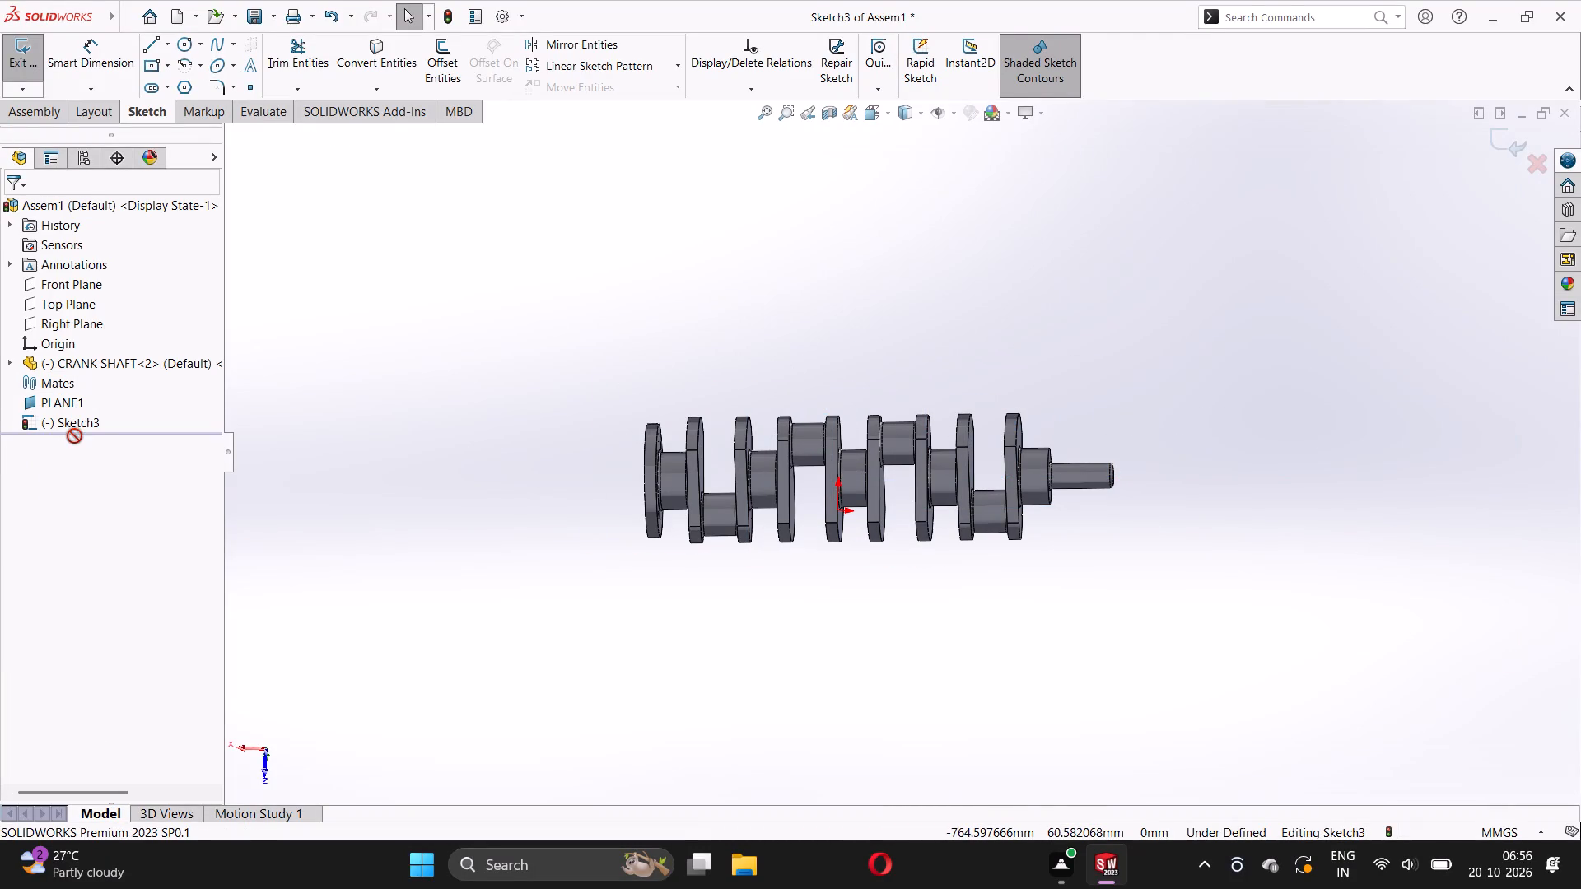
click(1499, 134)
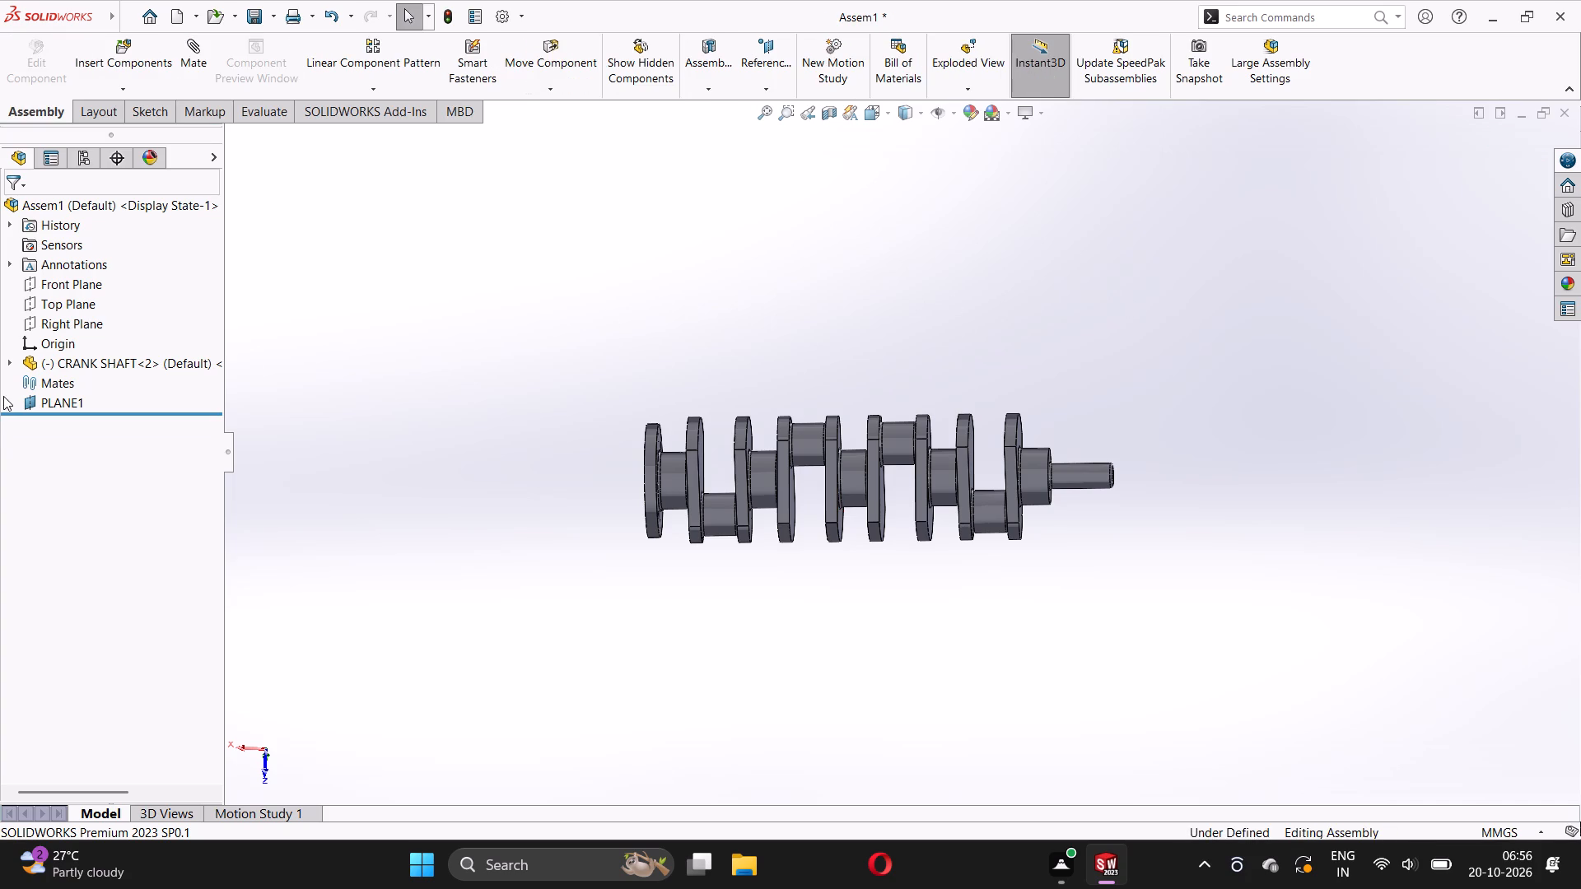
Turn on the display of origins in the assembly view.
click(955, 112)
click(936, 201)
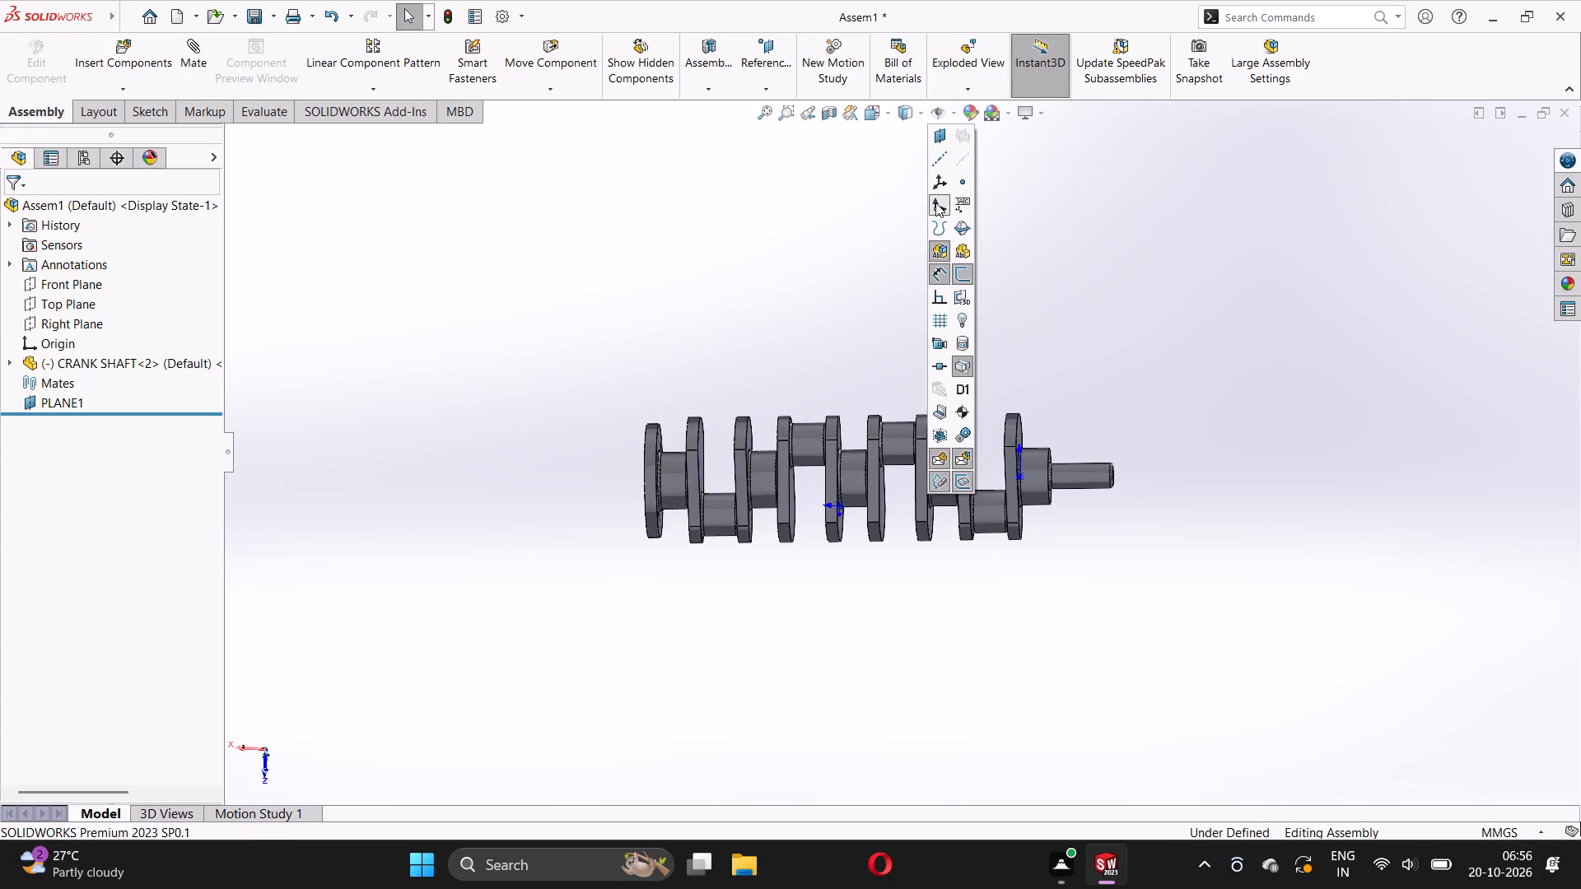
click(808, 241)
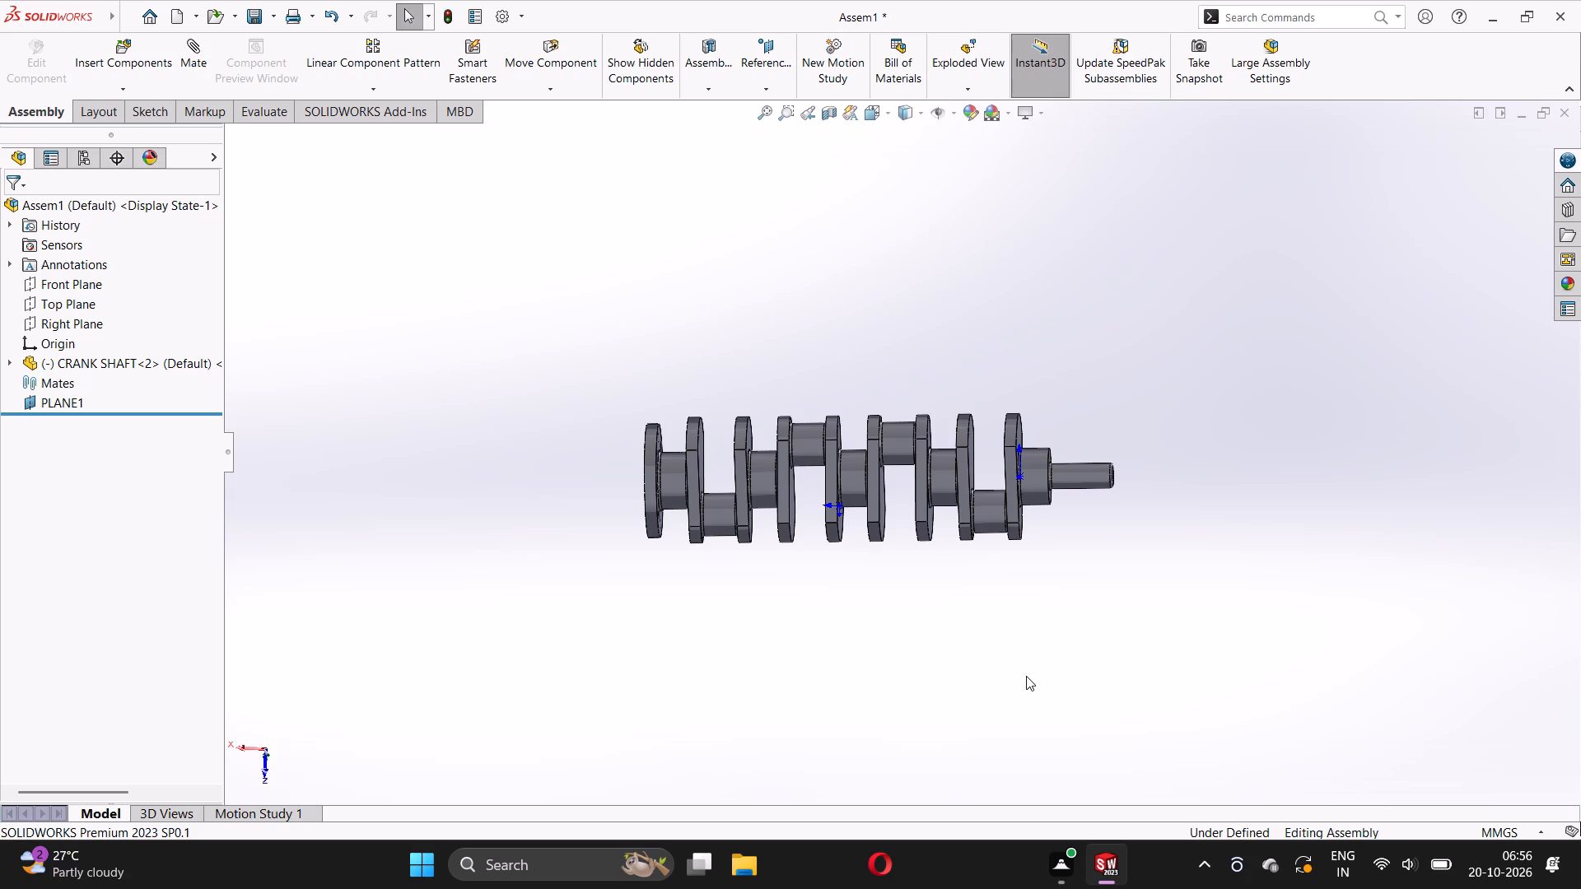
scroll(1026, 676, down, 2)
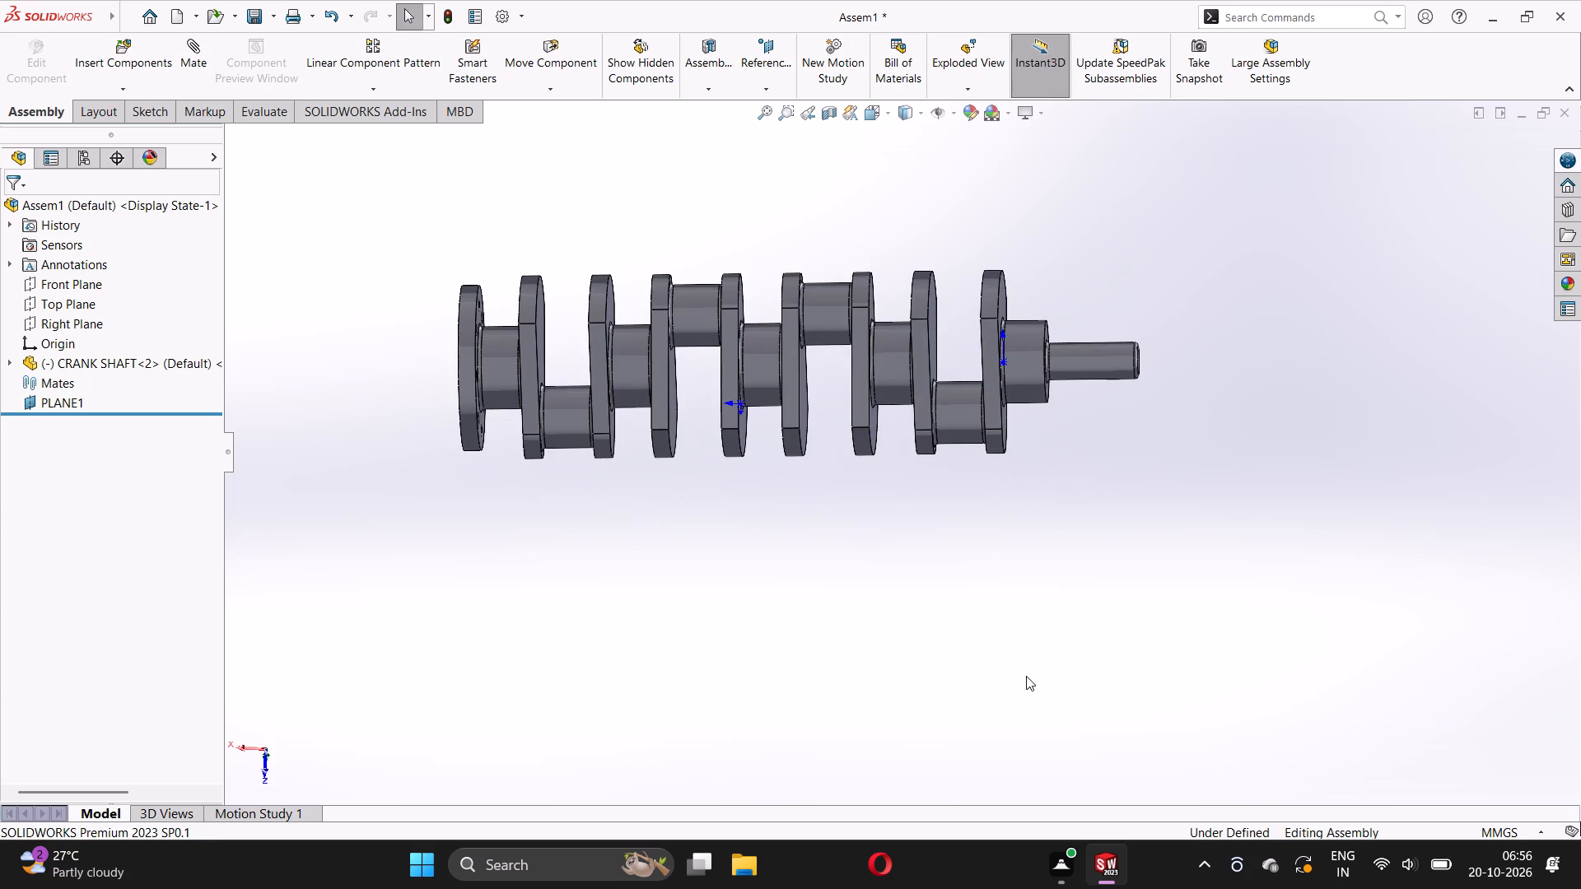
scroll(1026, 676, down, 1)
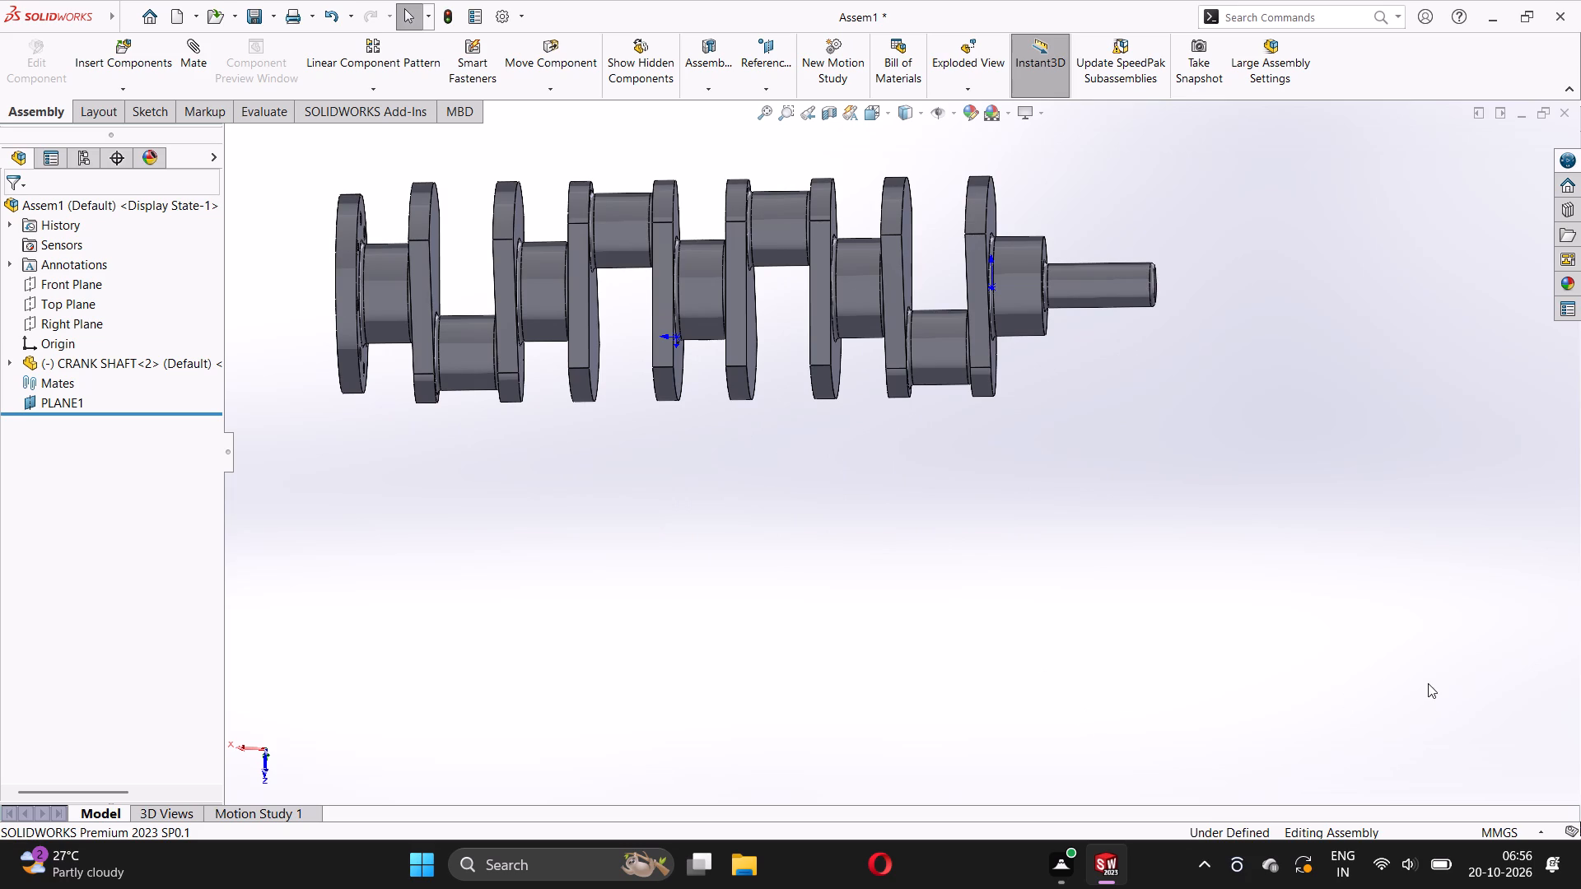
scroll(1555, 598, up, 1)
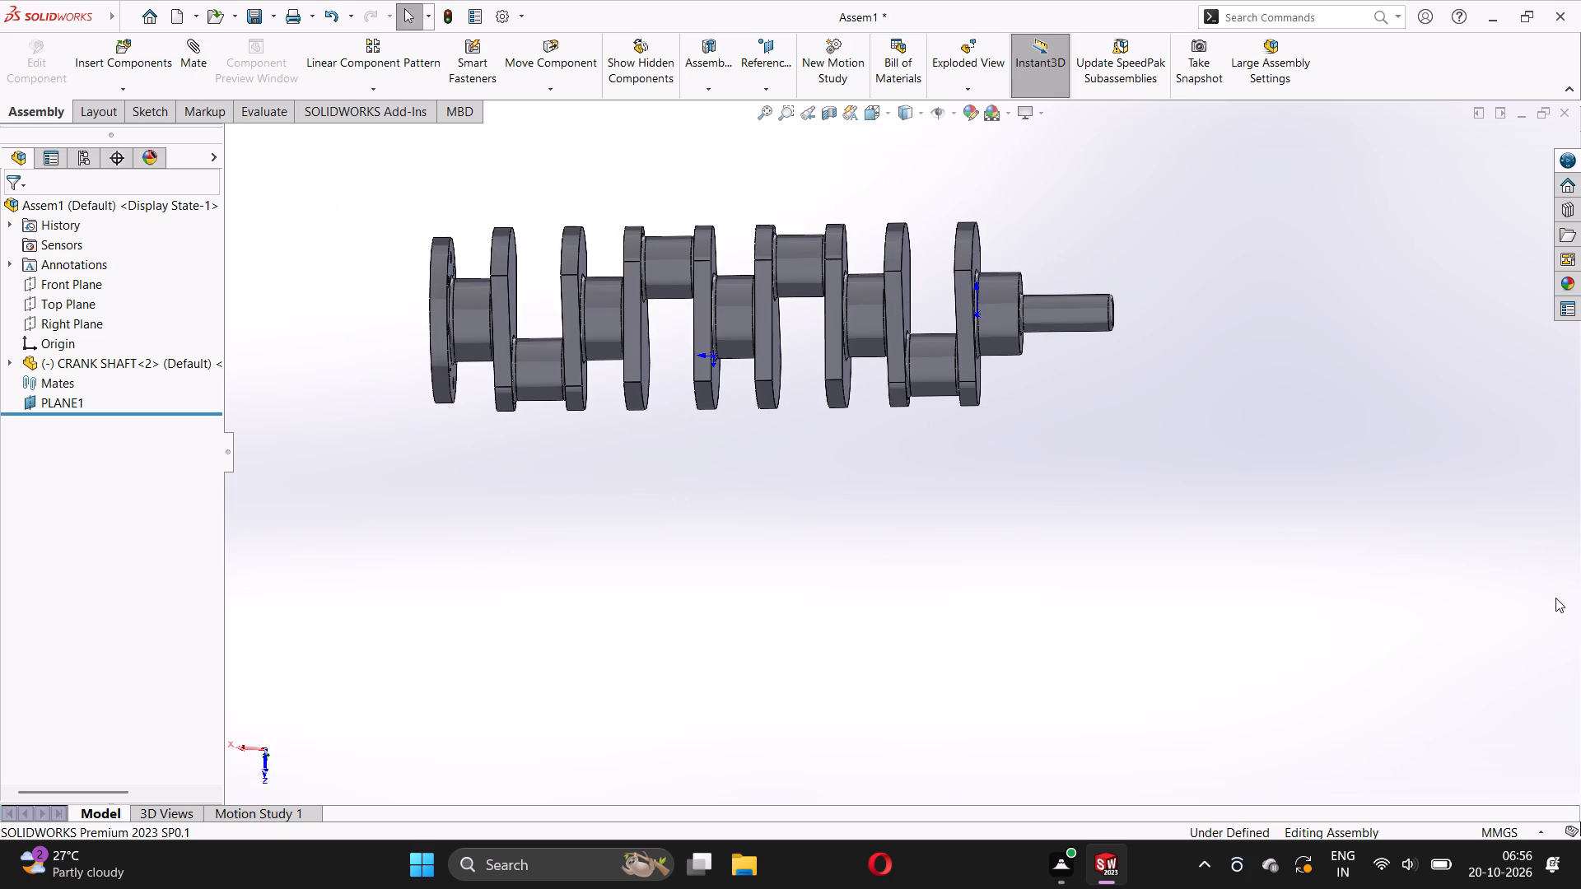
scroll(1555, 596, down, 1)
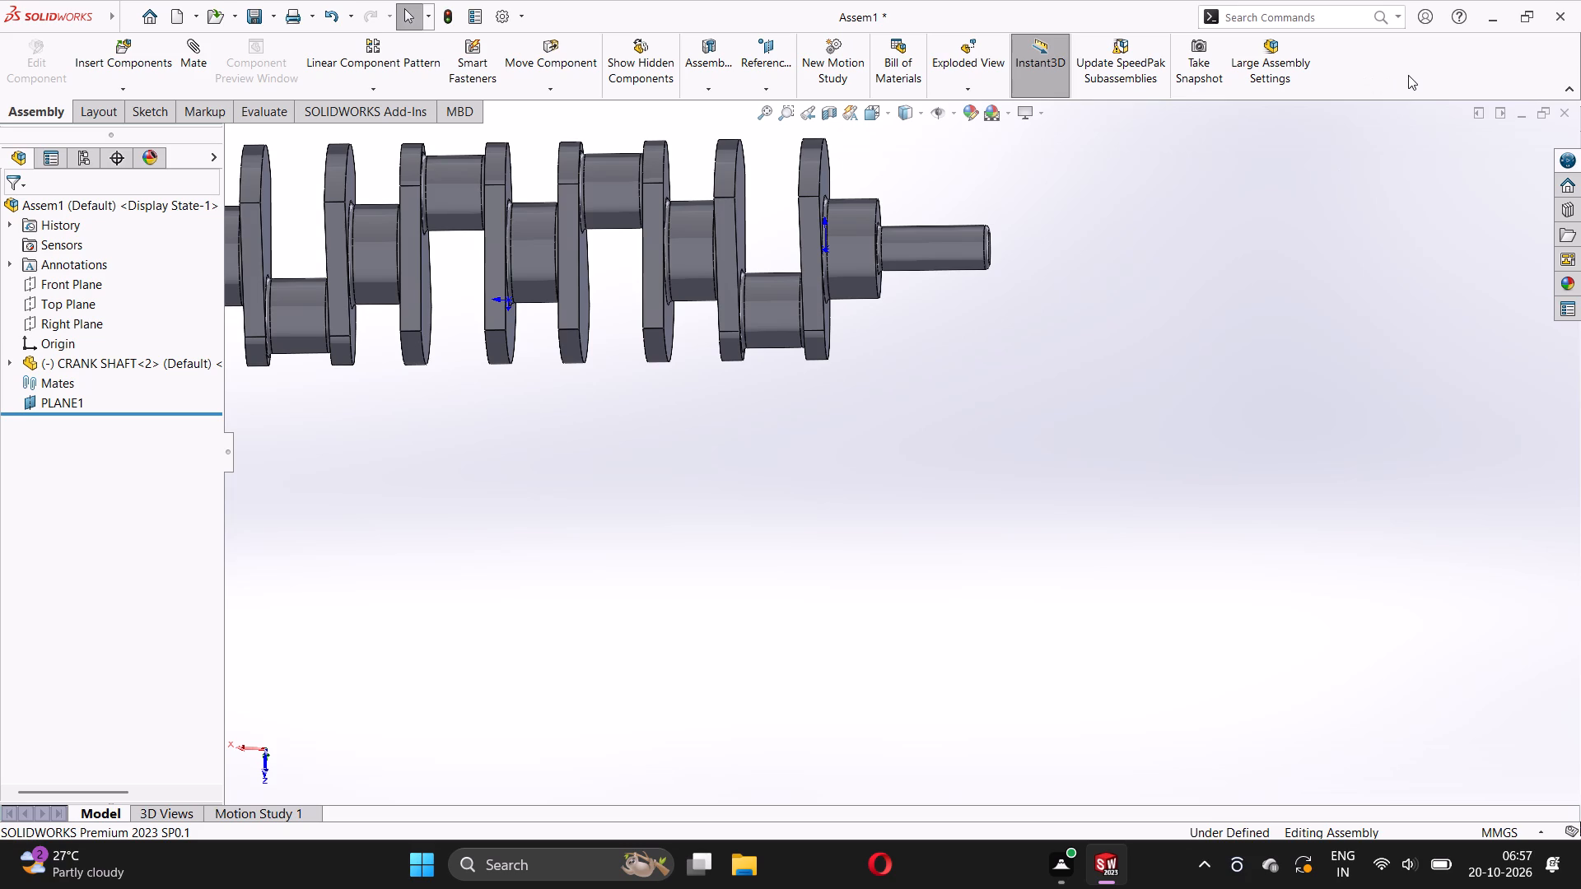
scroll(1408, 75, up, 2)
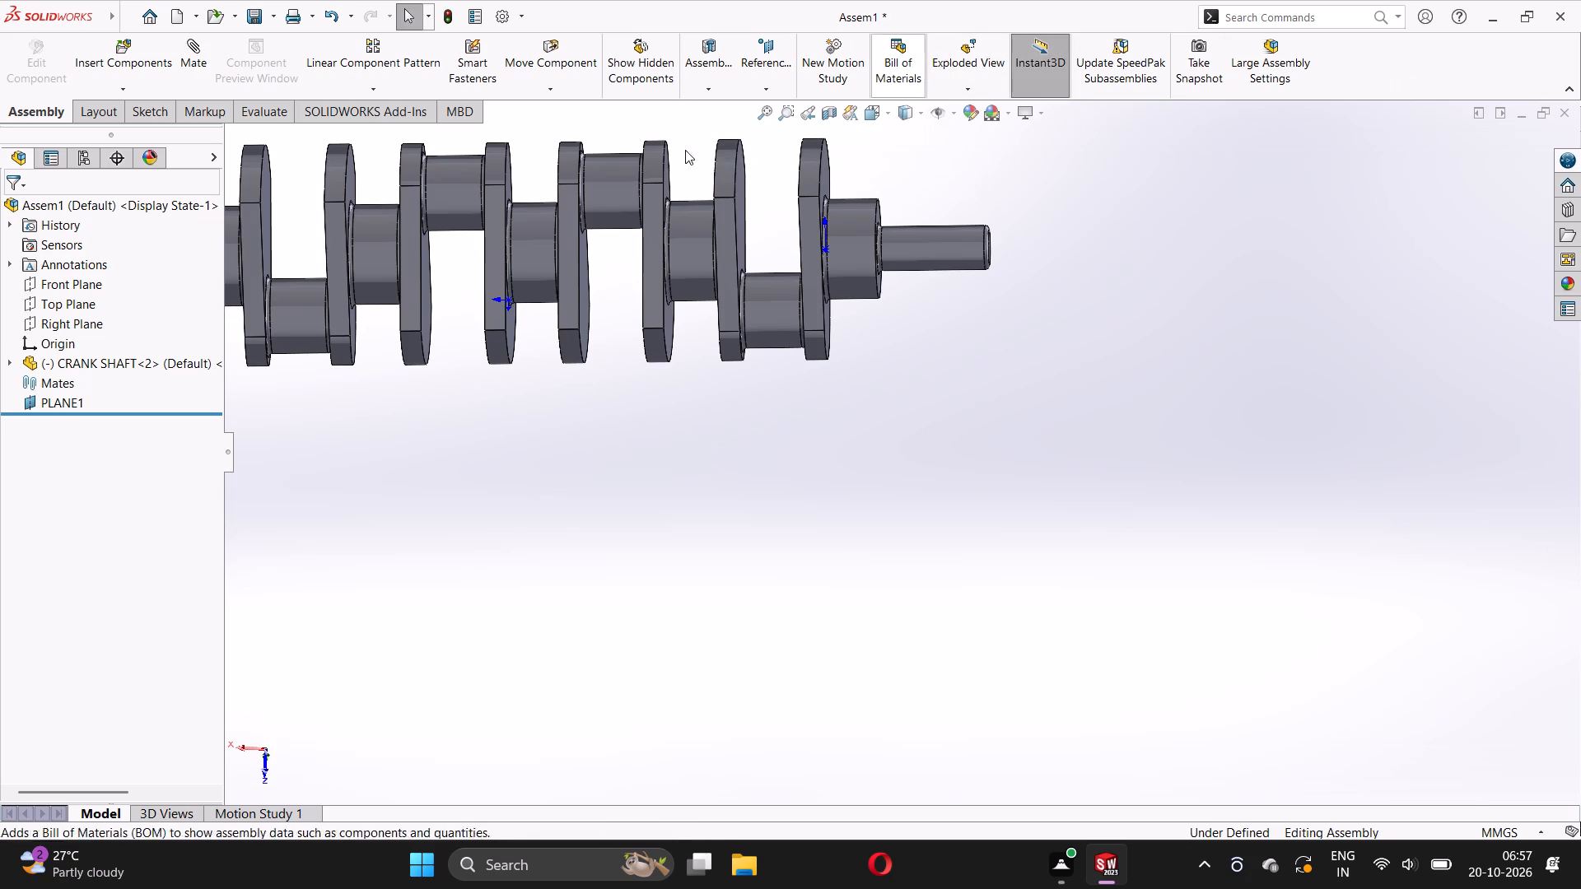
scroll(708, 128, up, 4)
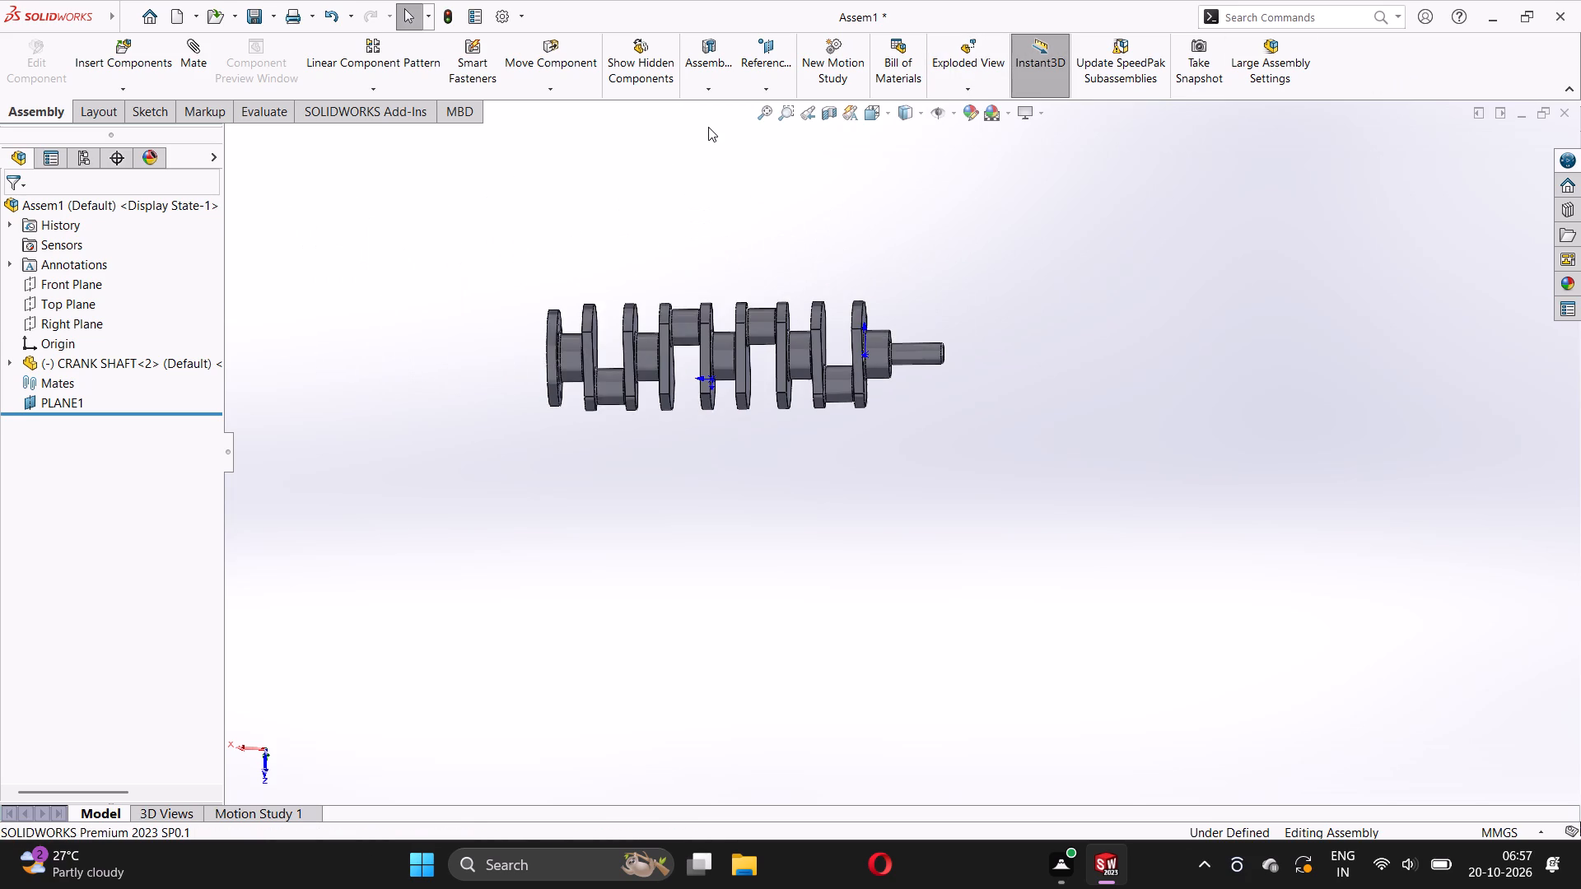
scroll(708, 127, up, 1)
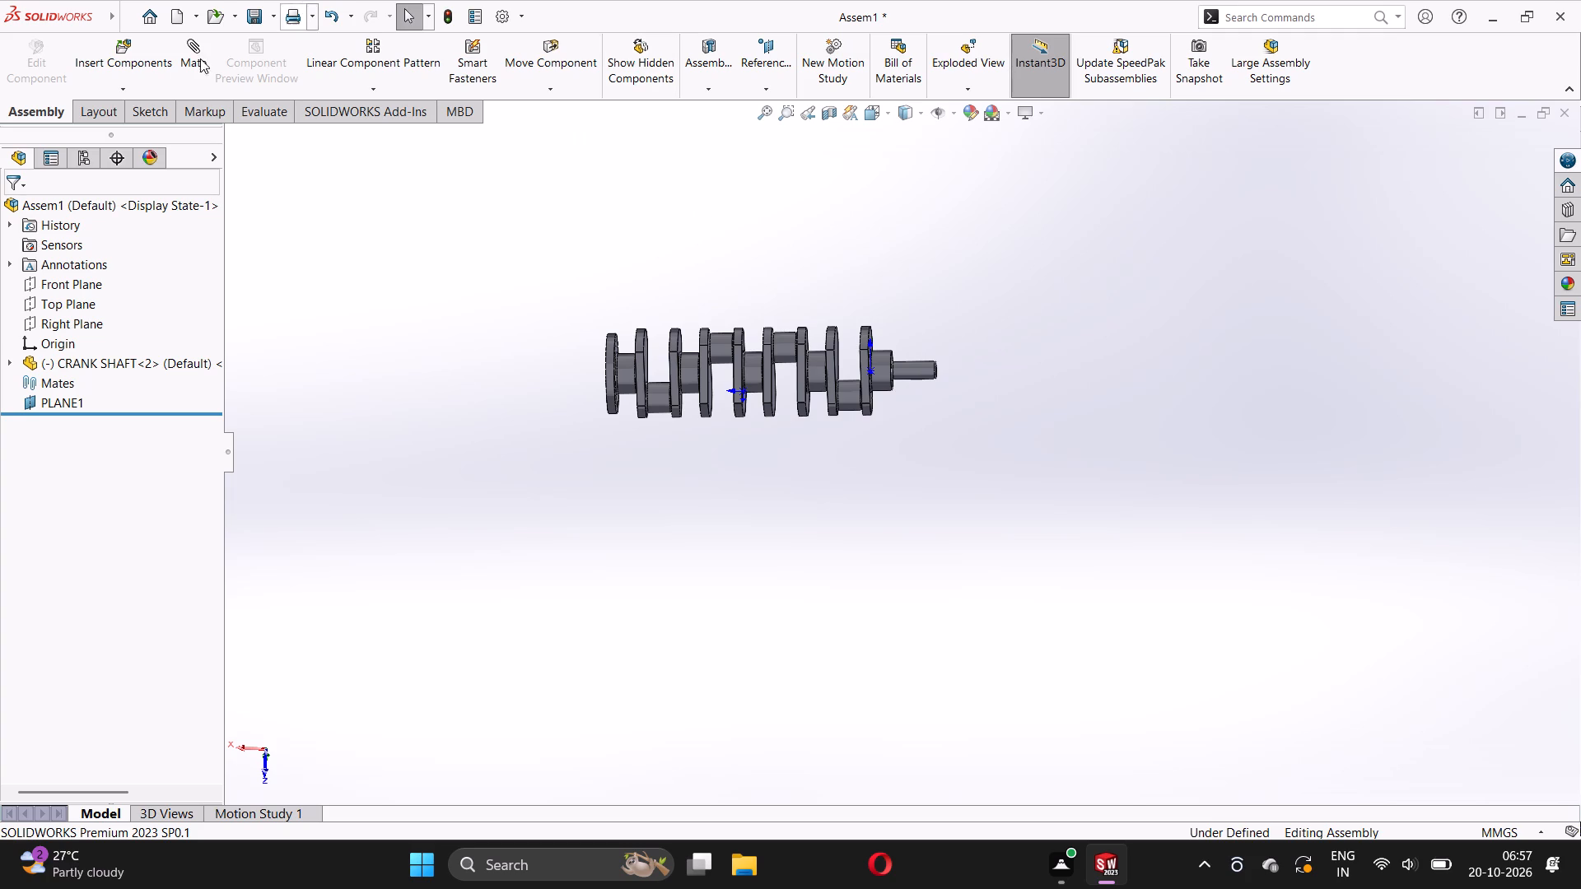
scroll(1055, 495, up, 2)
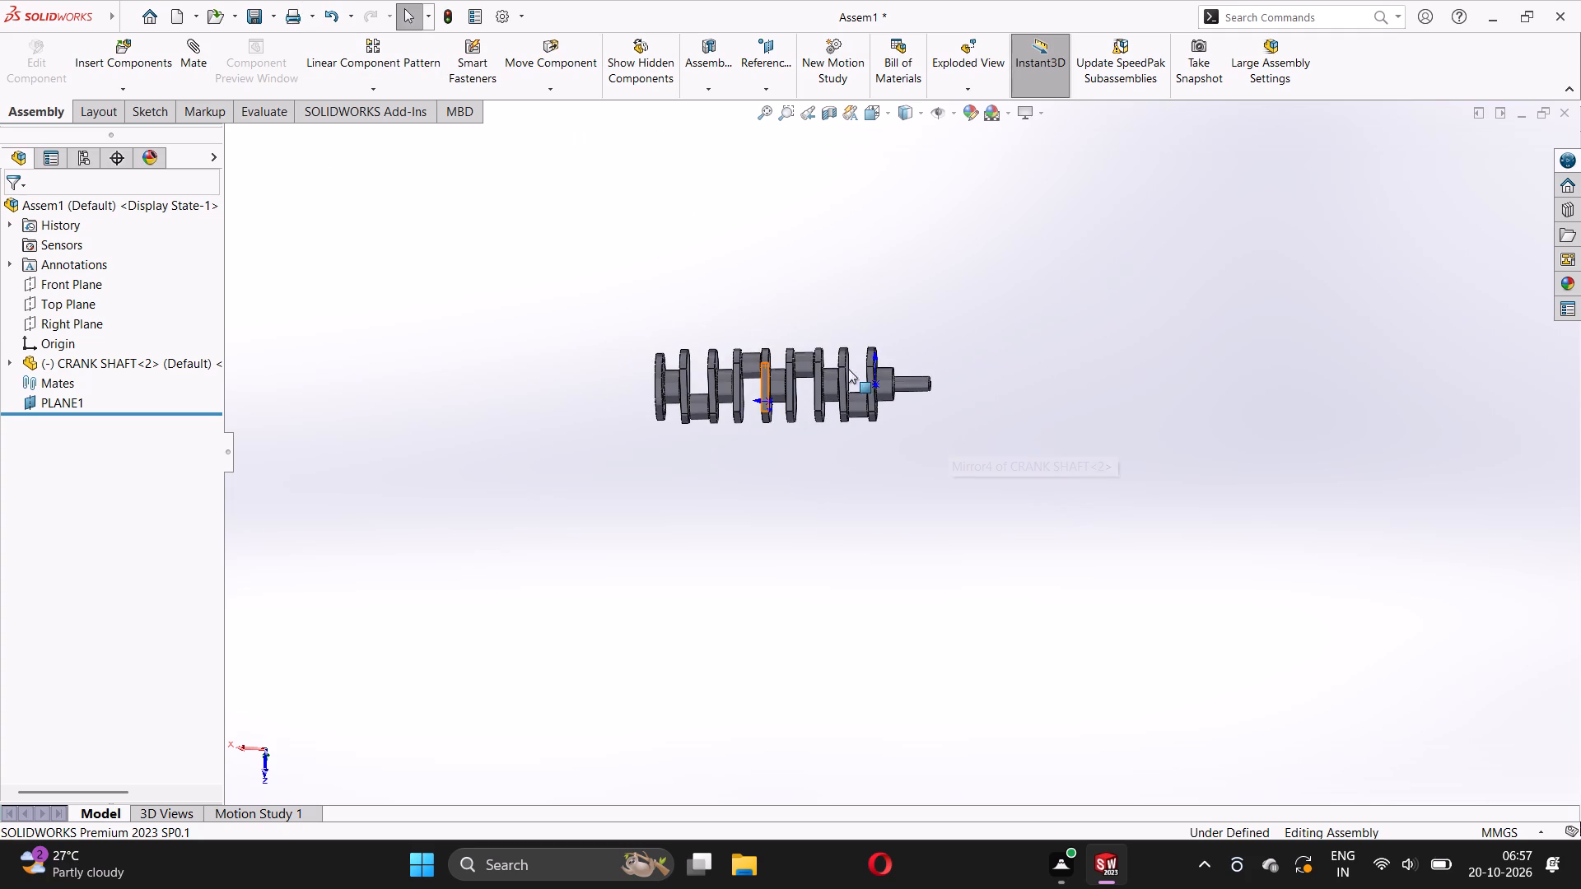
Delete the CRANK SHAFT component from the assembly.
scroll(782, 334, down, 2)
drag(482, 267, 1131, 575)
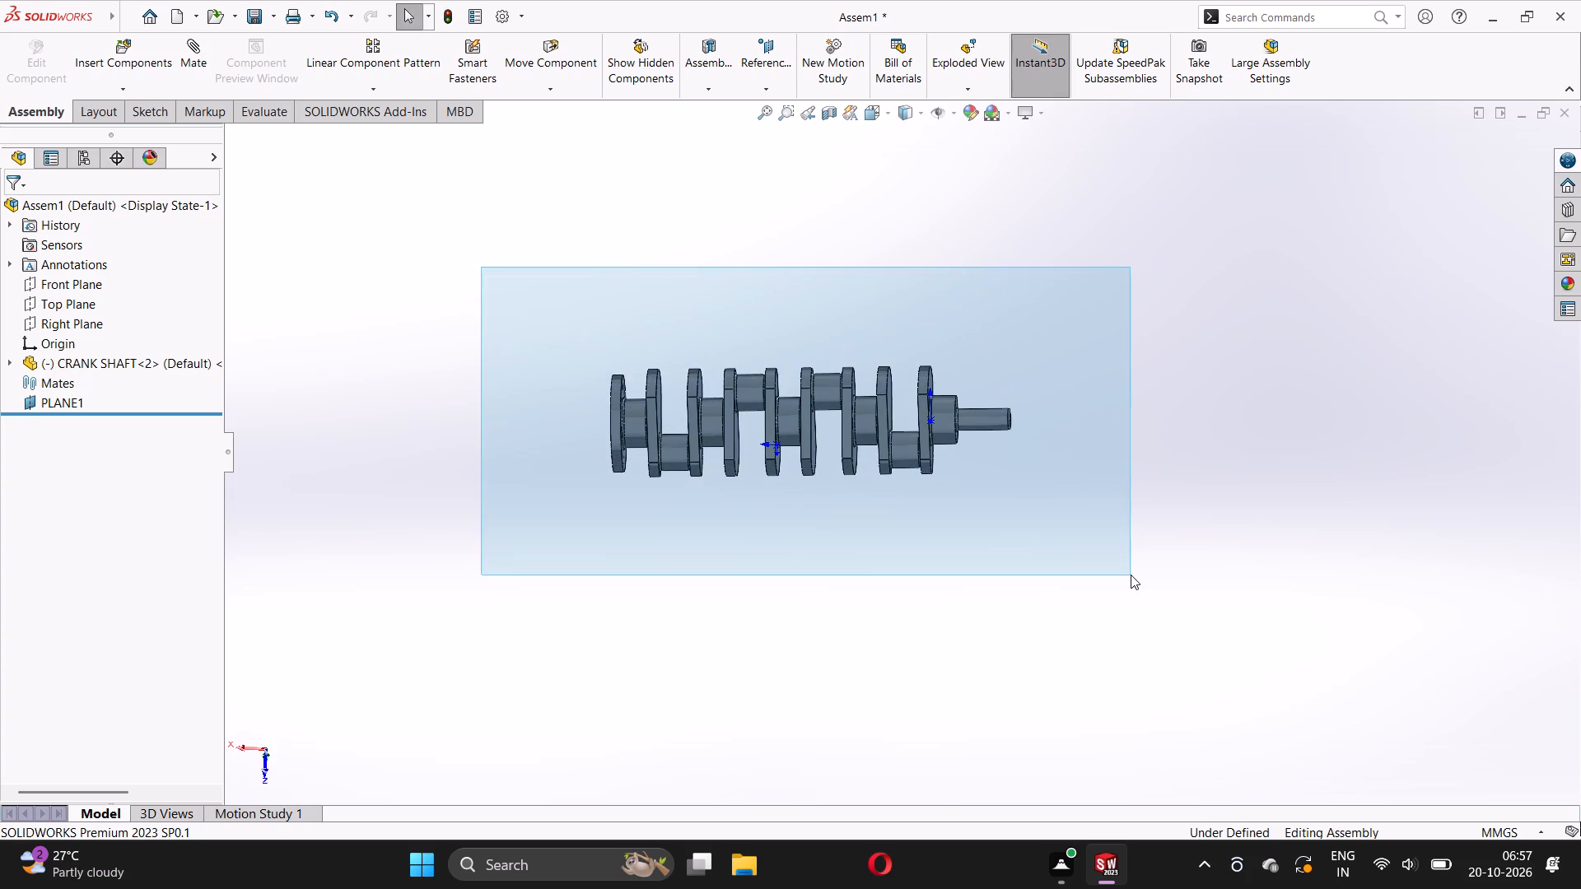
drag(1131, 575, 1125, 577)
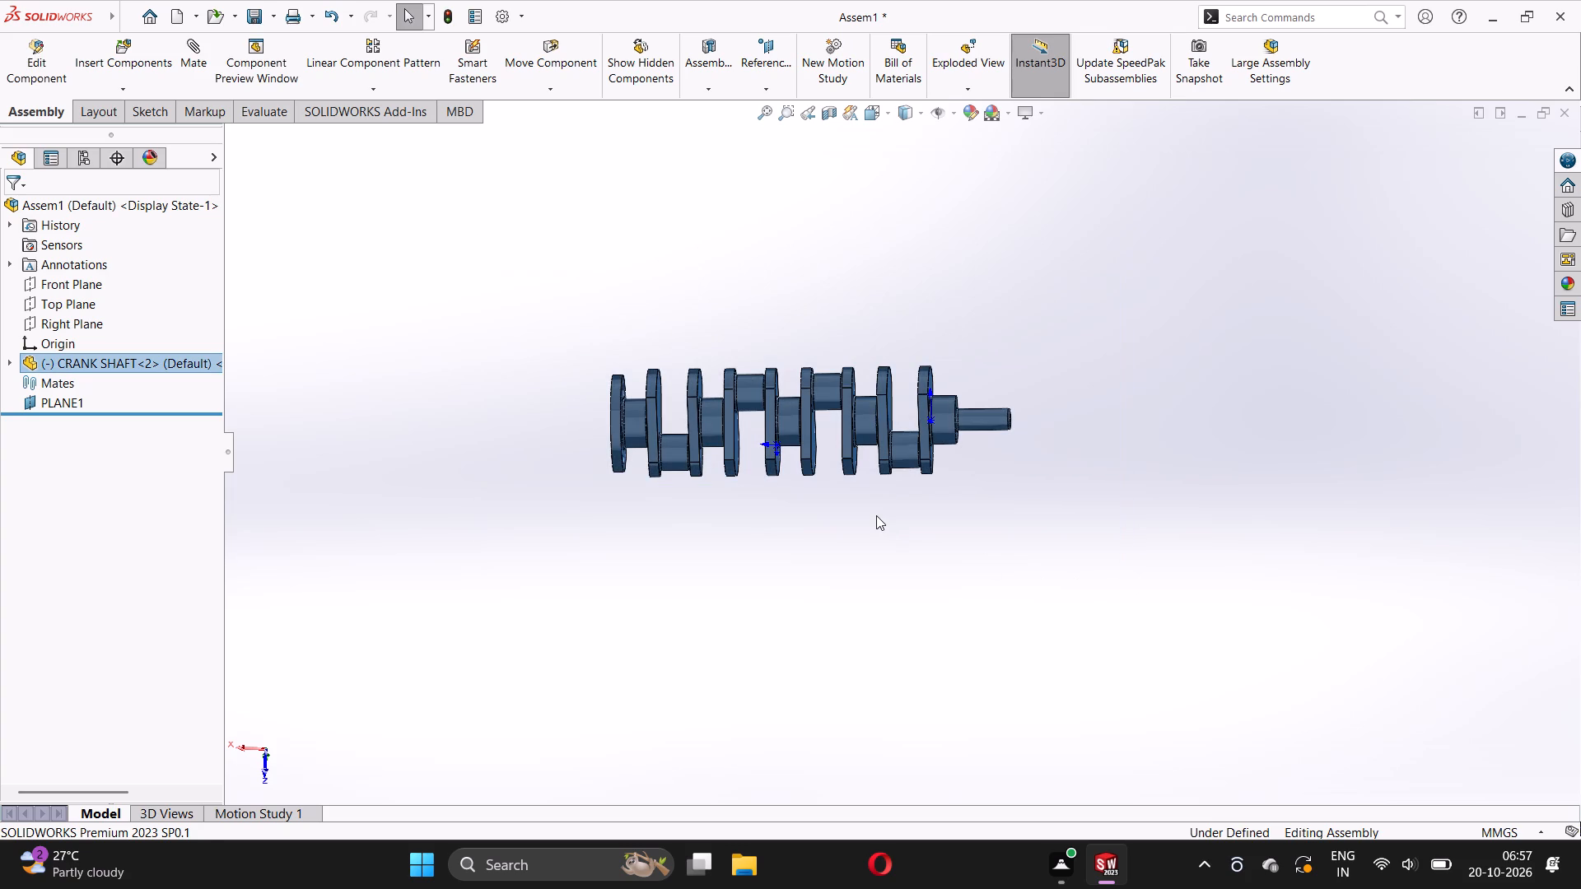
click(876, 515)
right_click(814, 395)
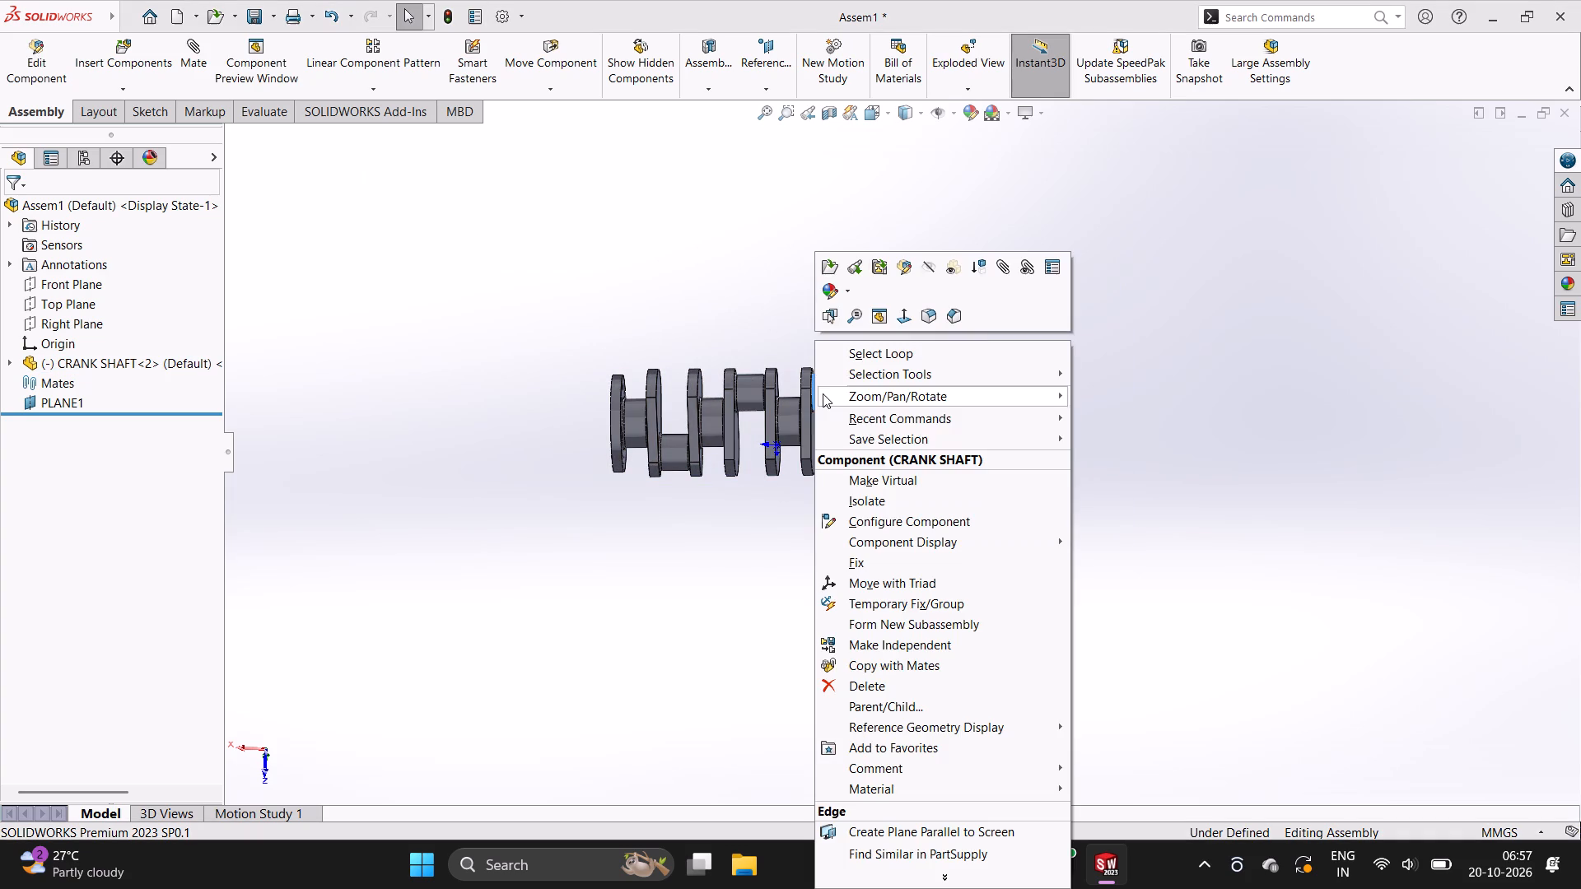
click(865, 689)
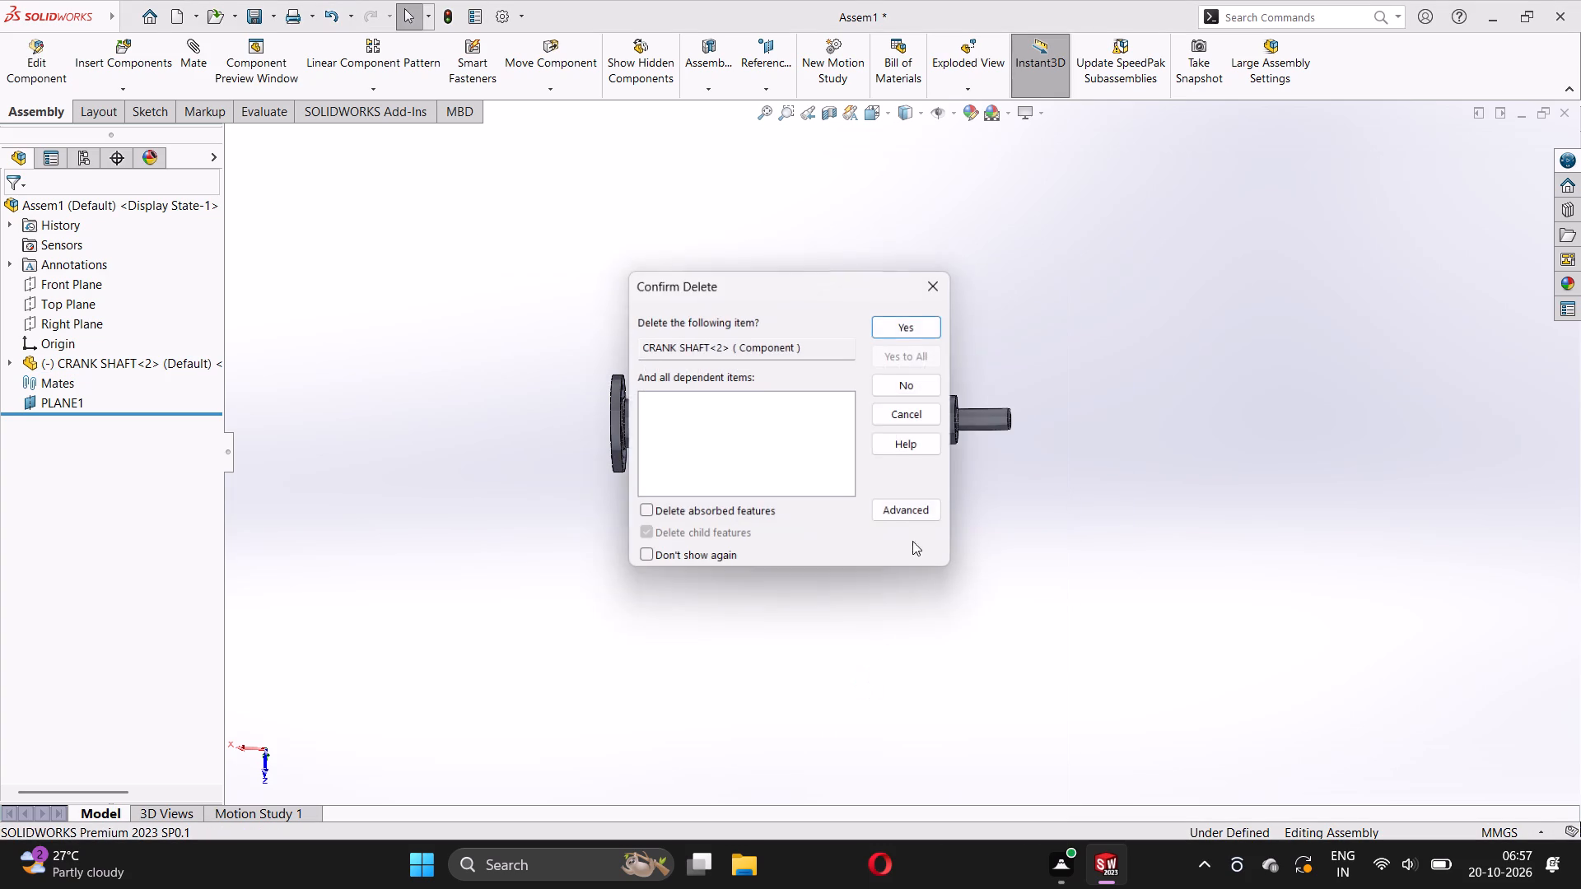
click(912, 329)
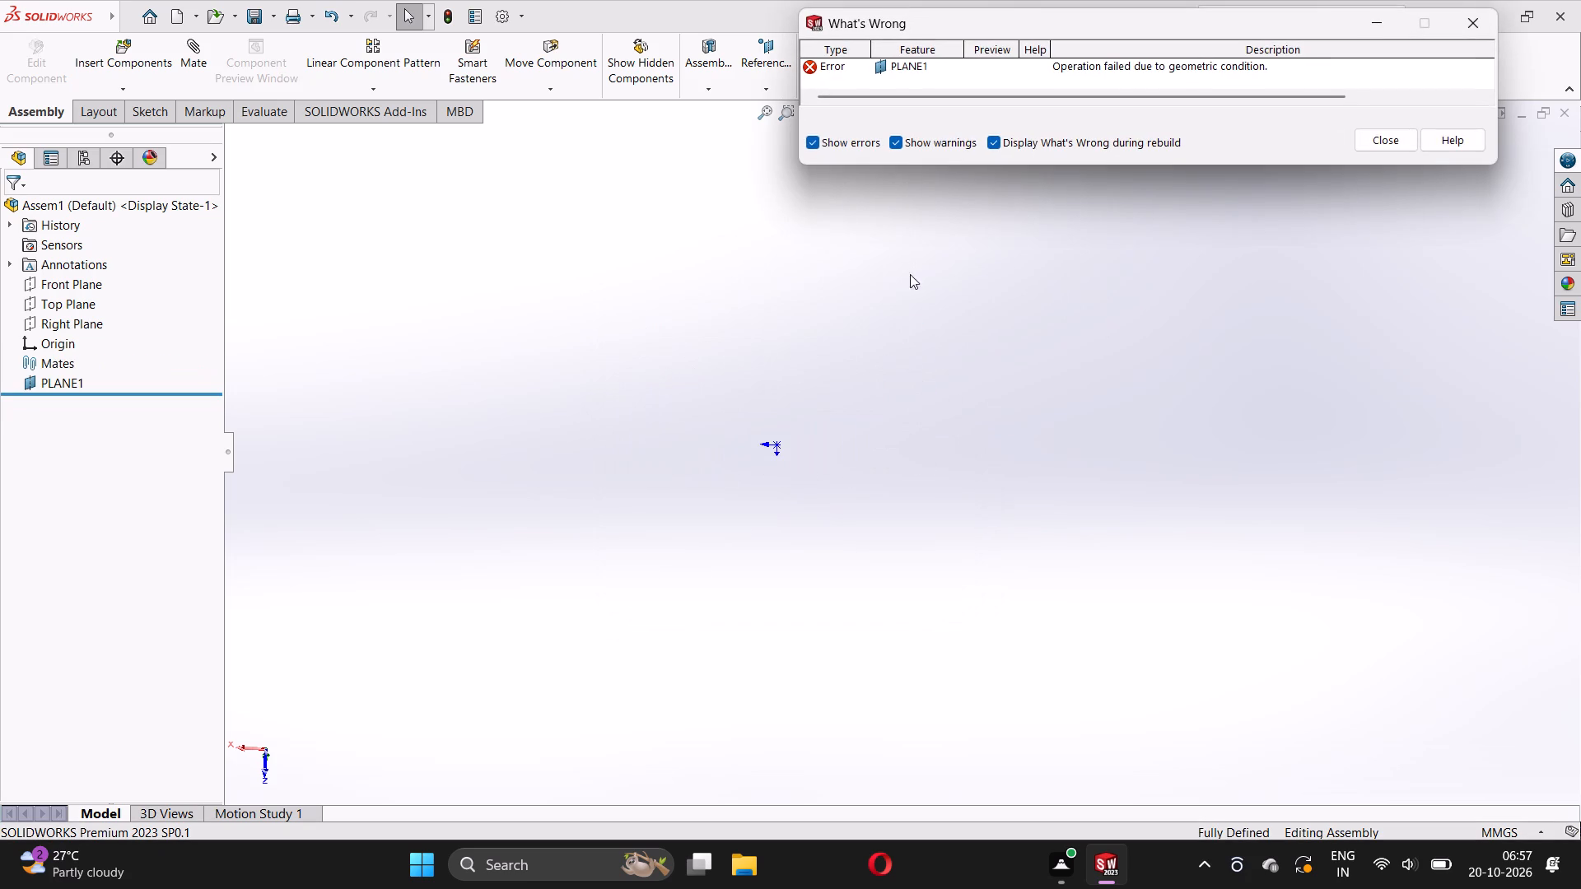
click(1397, 147)
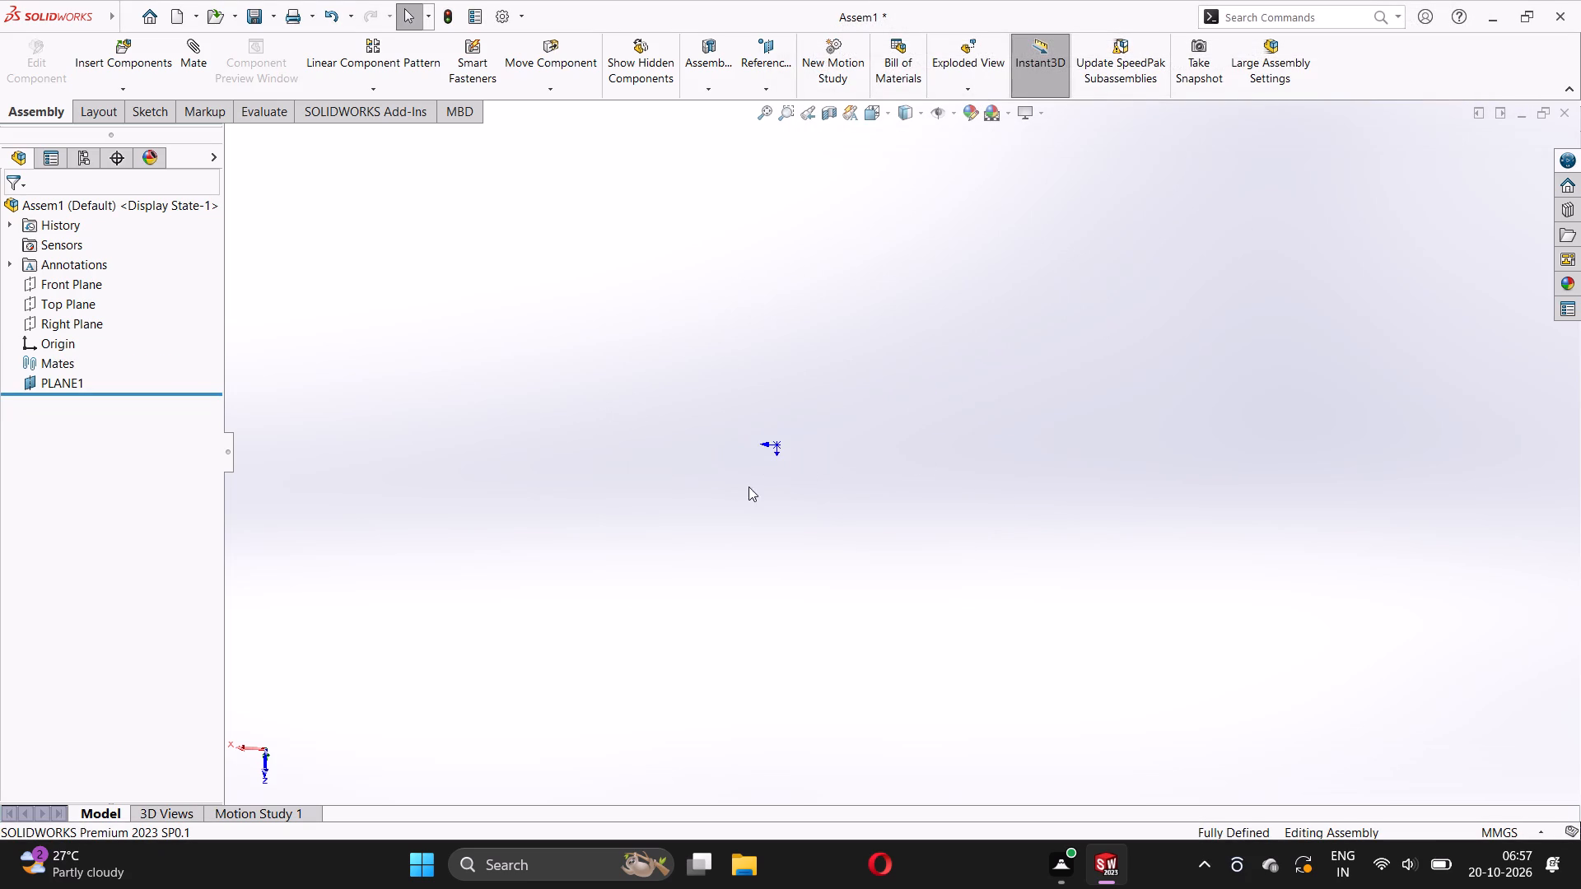
Delete the added mid plane PLANE1 from the assembly, leaving the default planes in place.
click(777, 447)
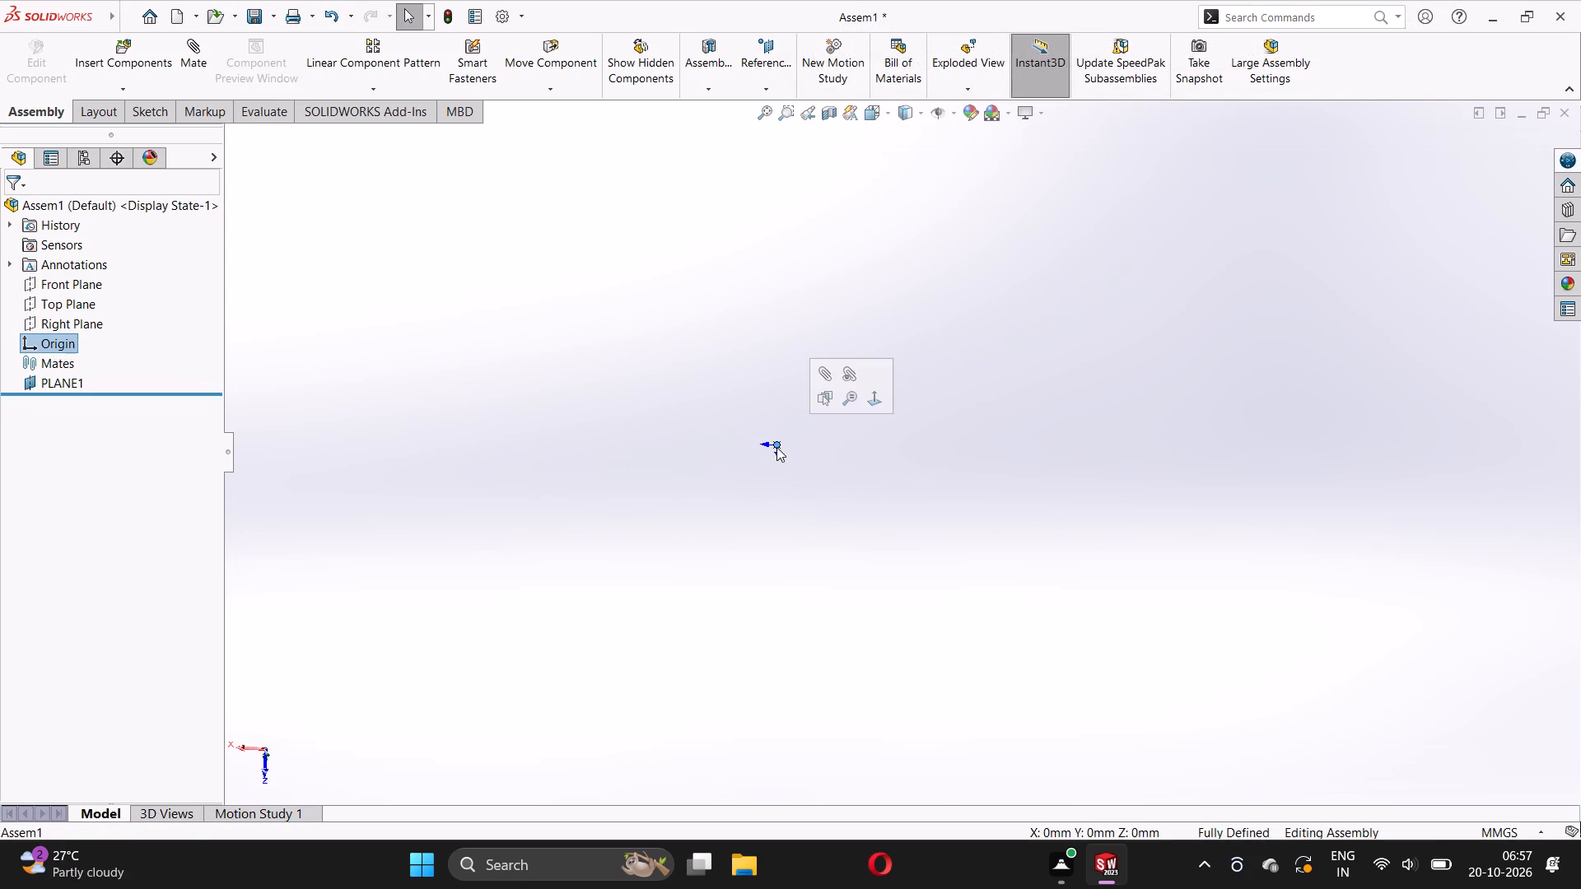
click(609, 376)
right_click(49, 384)
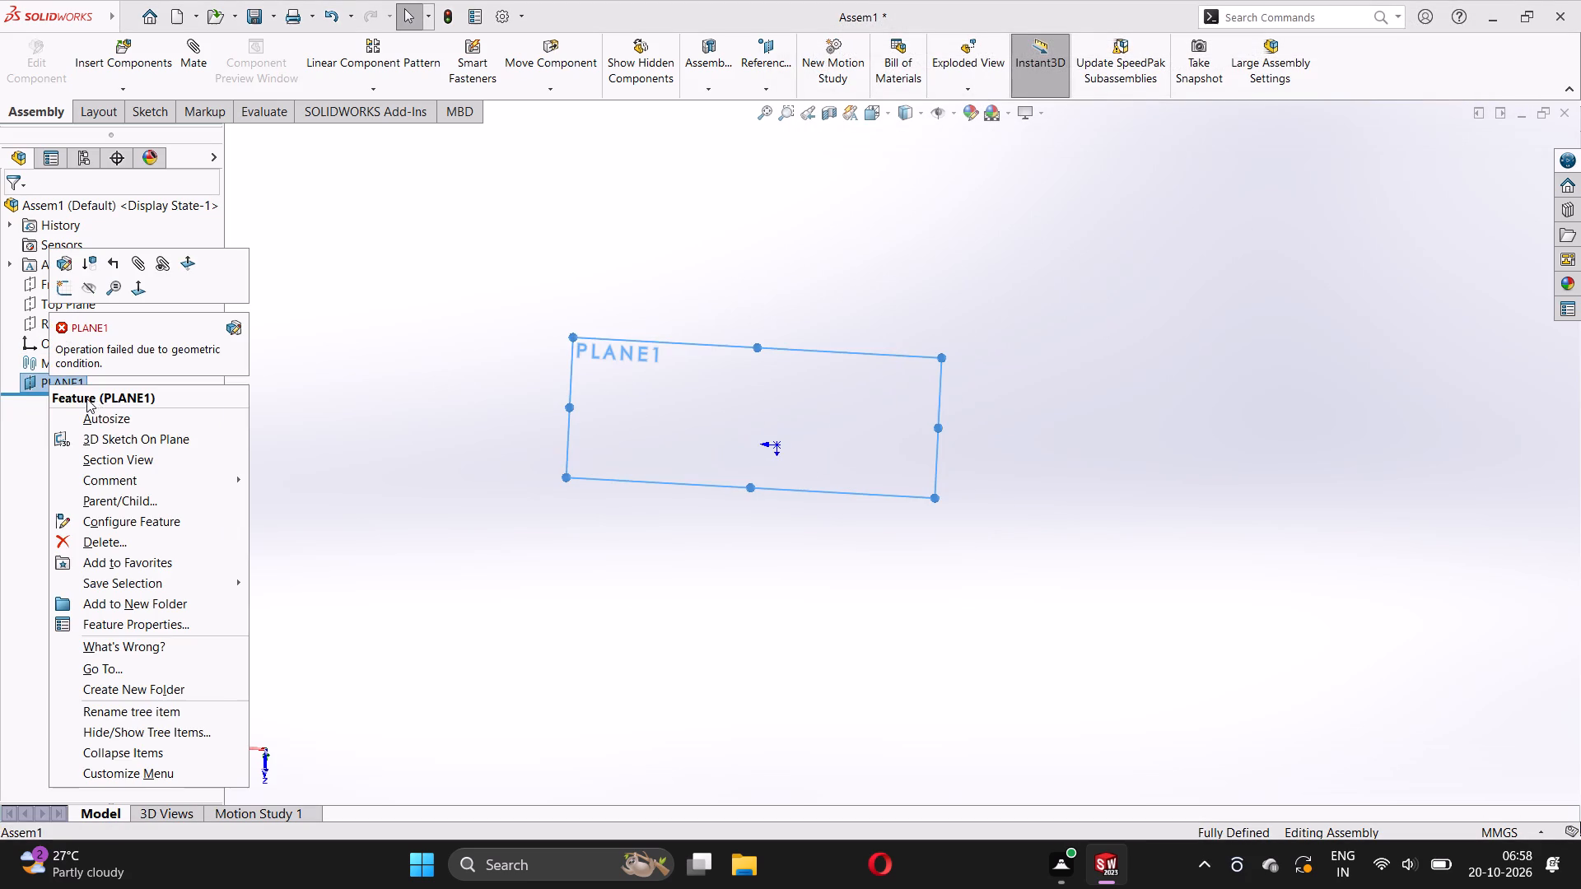
click(113, 544)
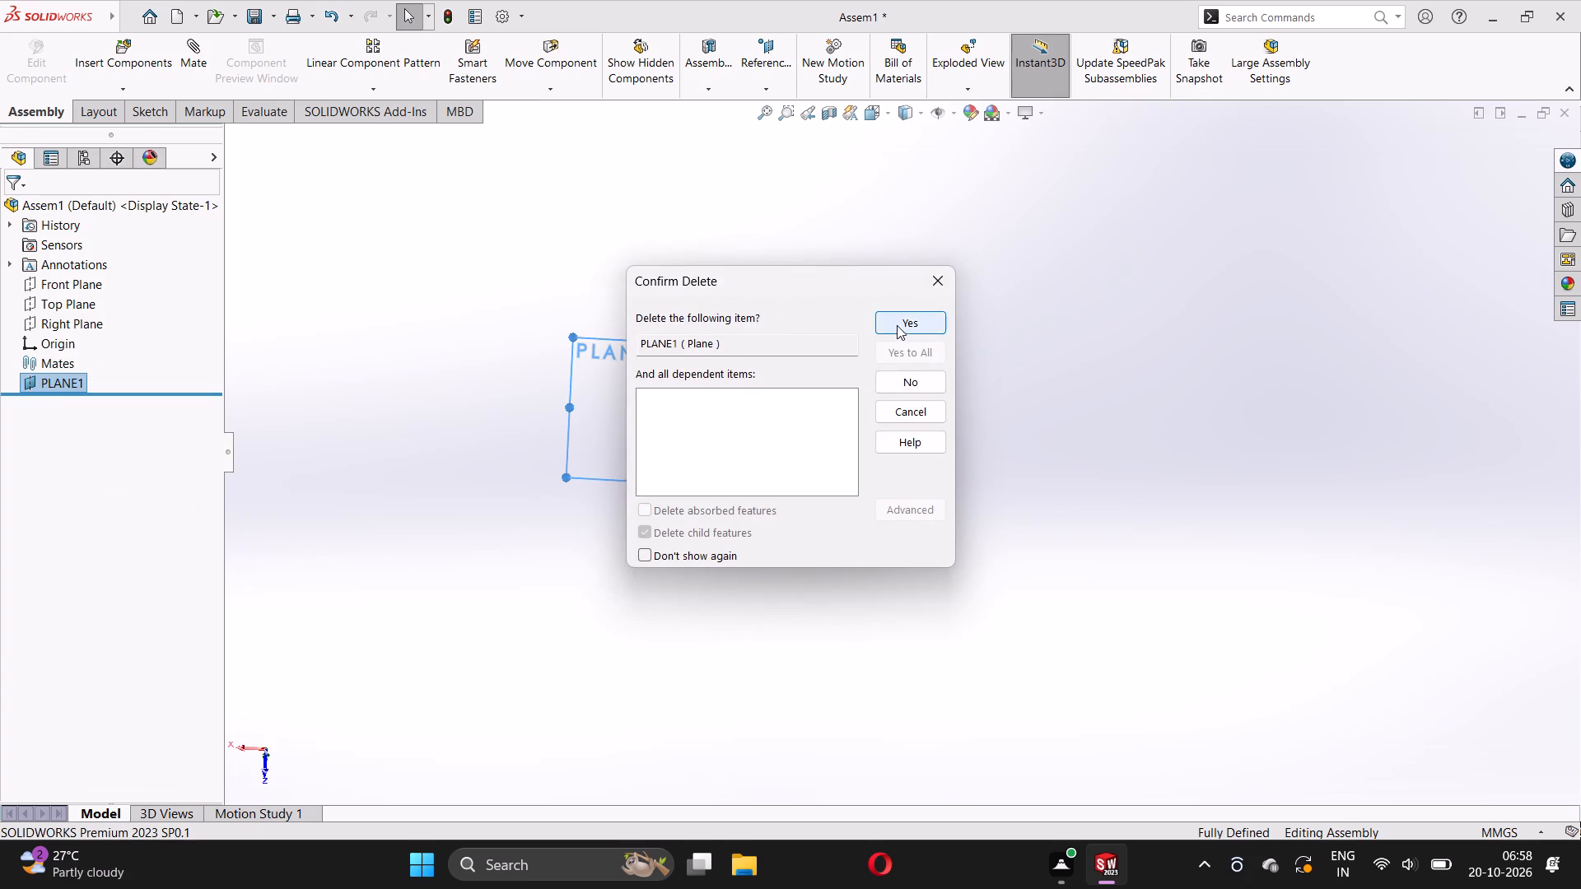
click(898, 324)
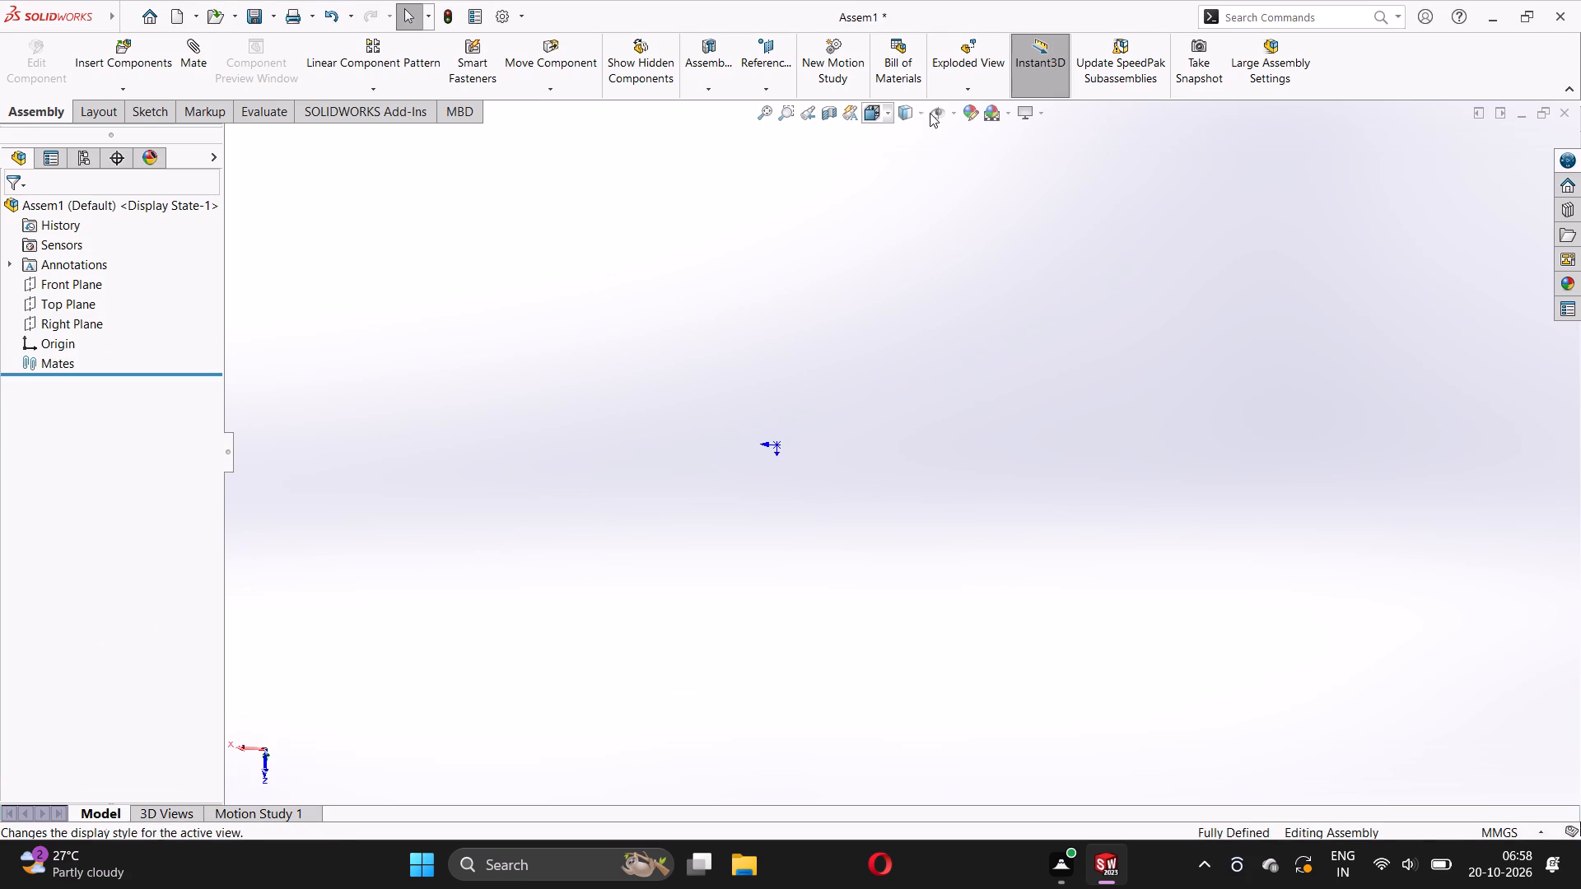
Insert the CRANK SHAFT part from the 4 CYLINDER ENGINE folder and place it at the assembly origin.
scroll(792, 464, down, 5)
click(133, 78)
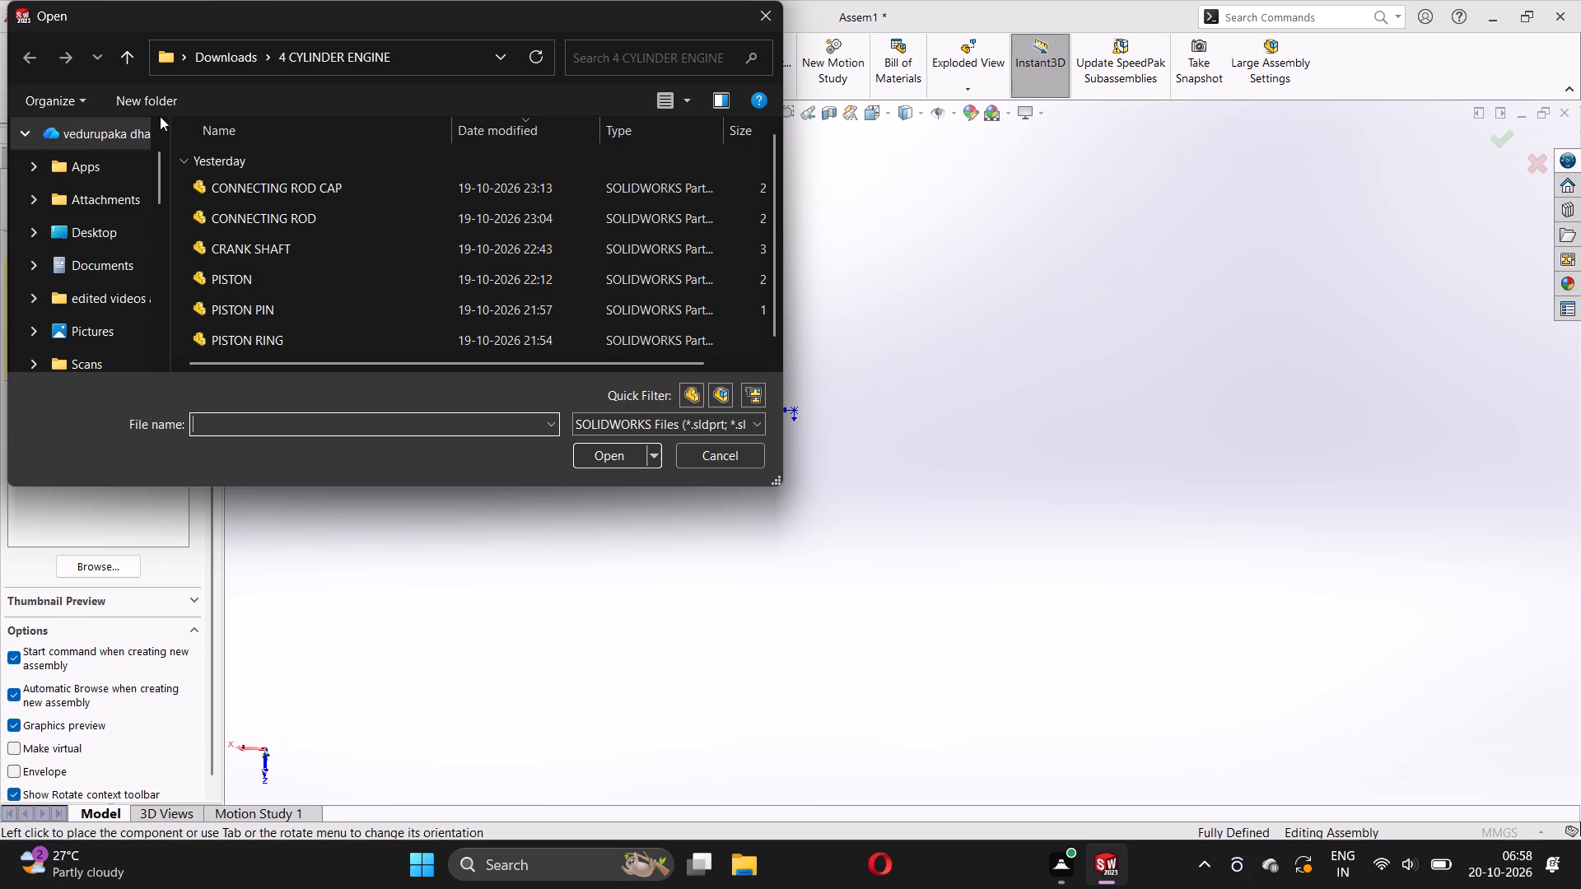
click(251, 251)
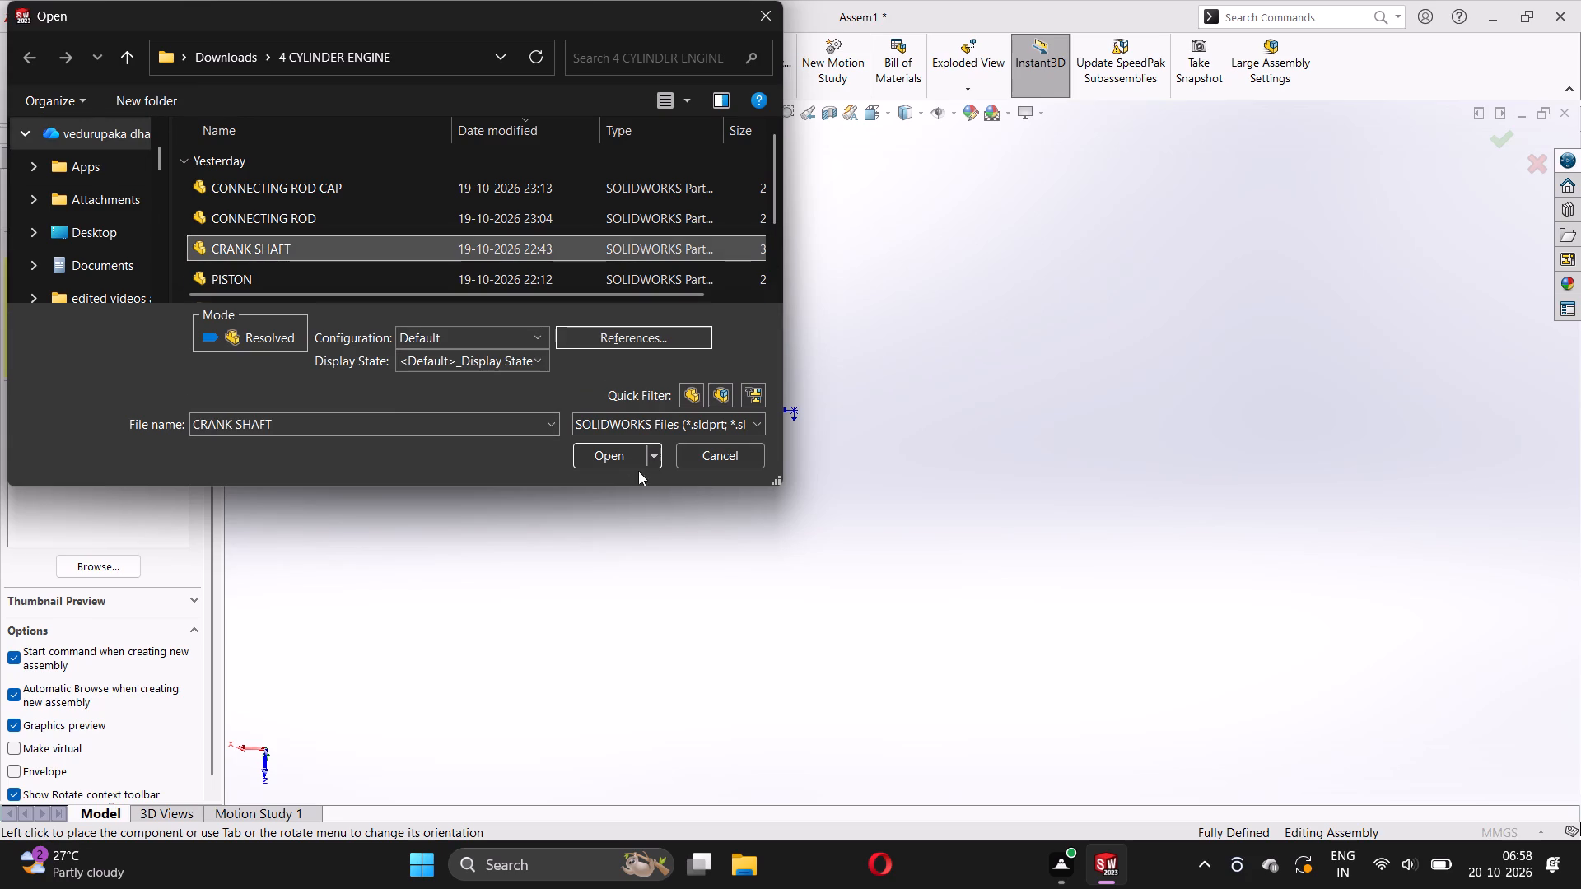
click(626, 458)
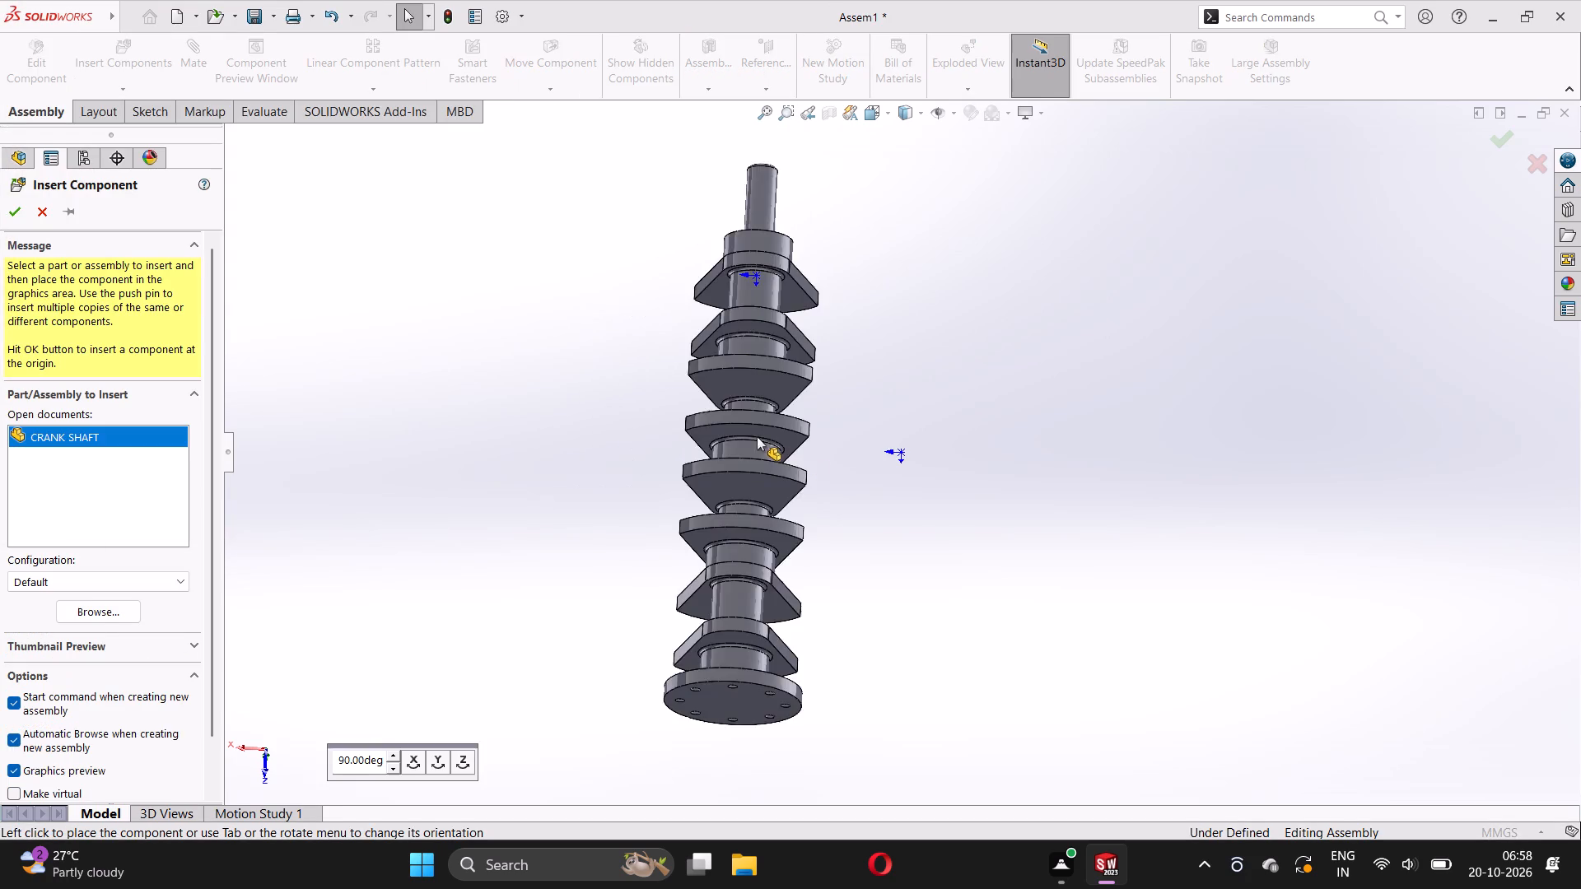
click(903, 450)
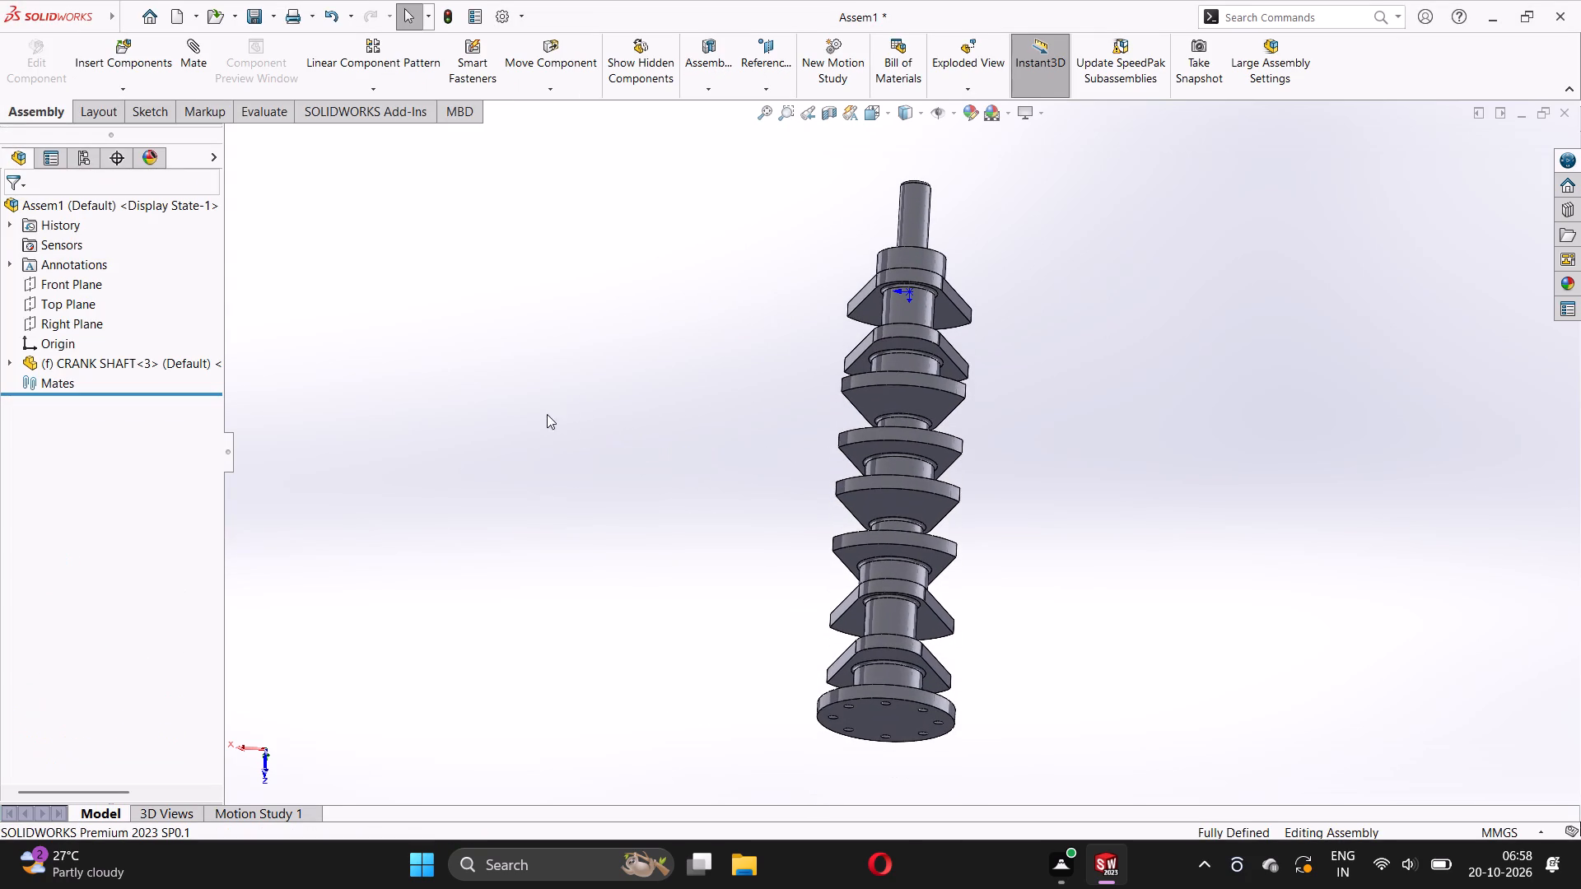
drag(907, 620, 742, 517)
click(666, 493)
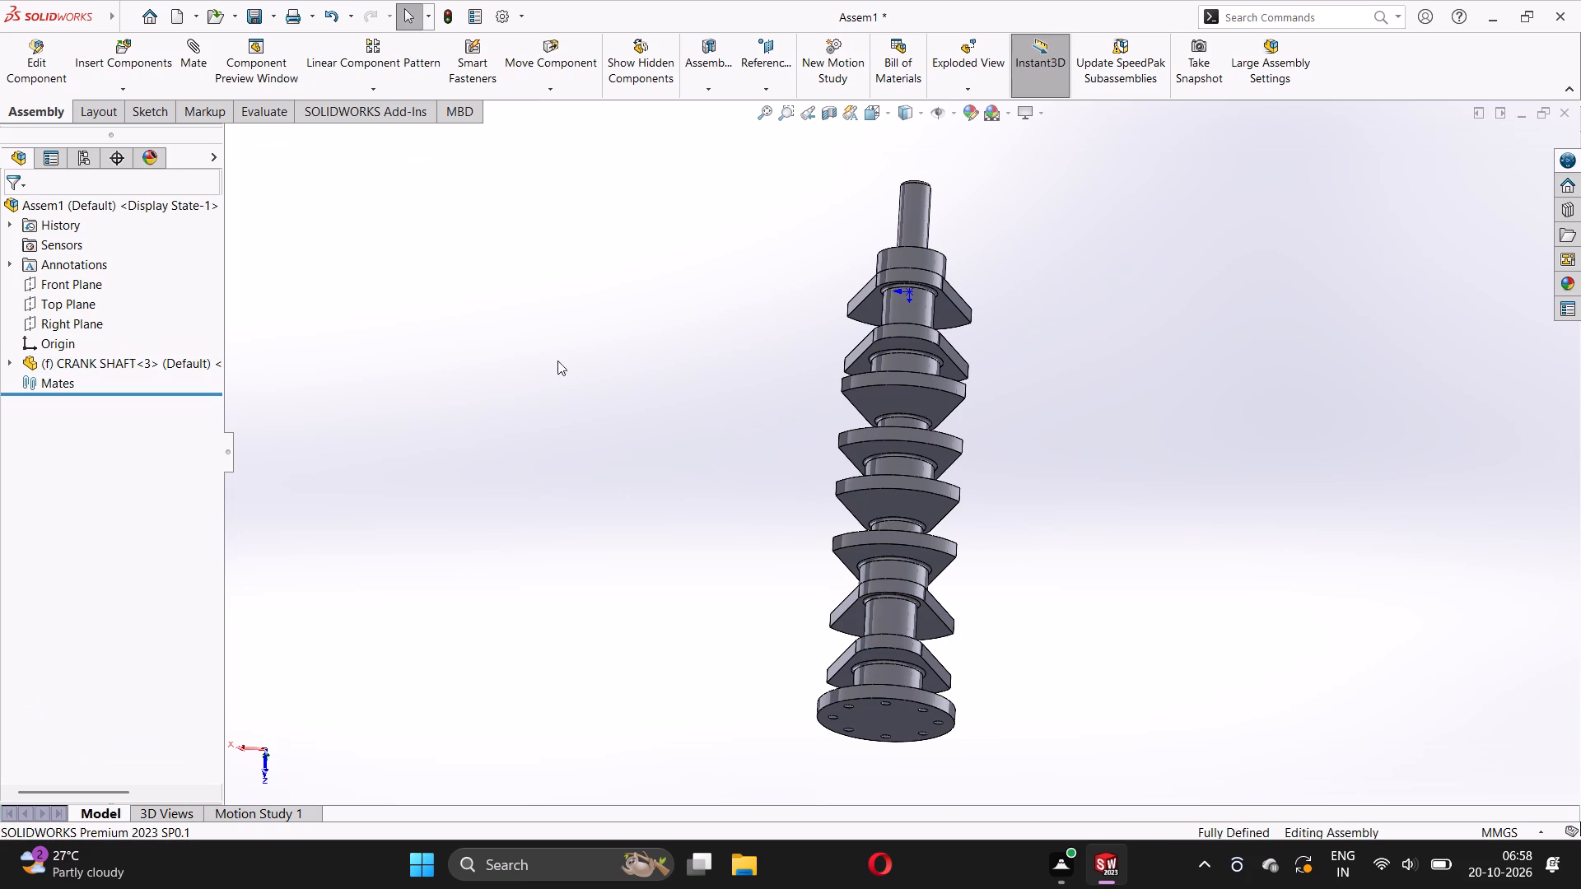
Turn off the display of origins in the assembly view.
click(950, 114)
click(938, 200)
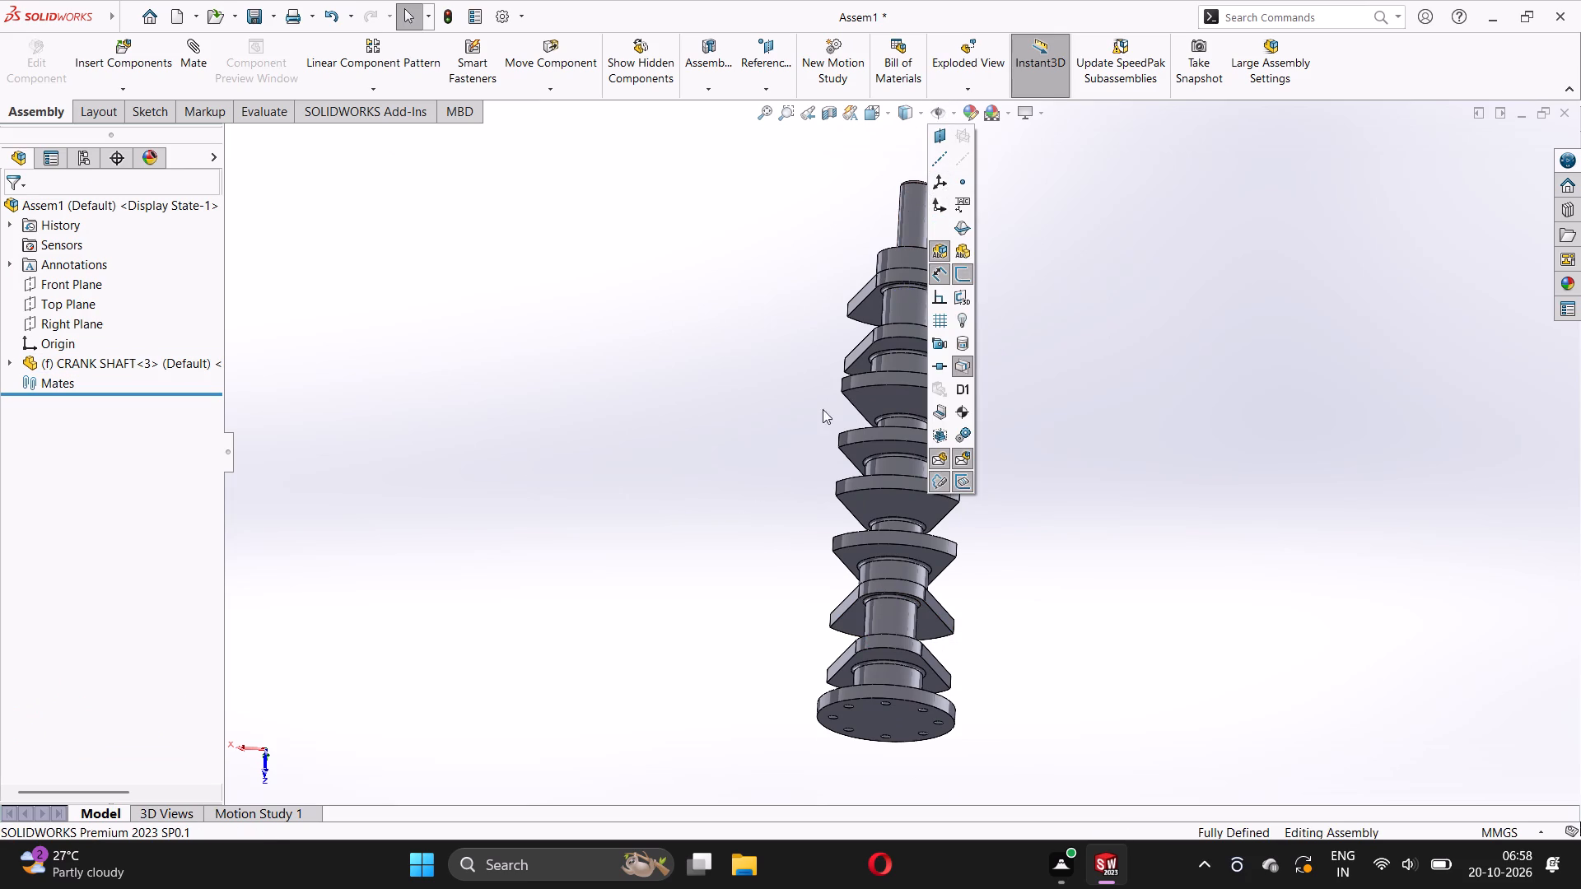
click(746, 412)
Check whether the inserted crank shaft can be moved and examine its orientation from several sides.
middle_drag(905, 678, 482, 533)
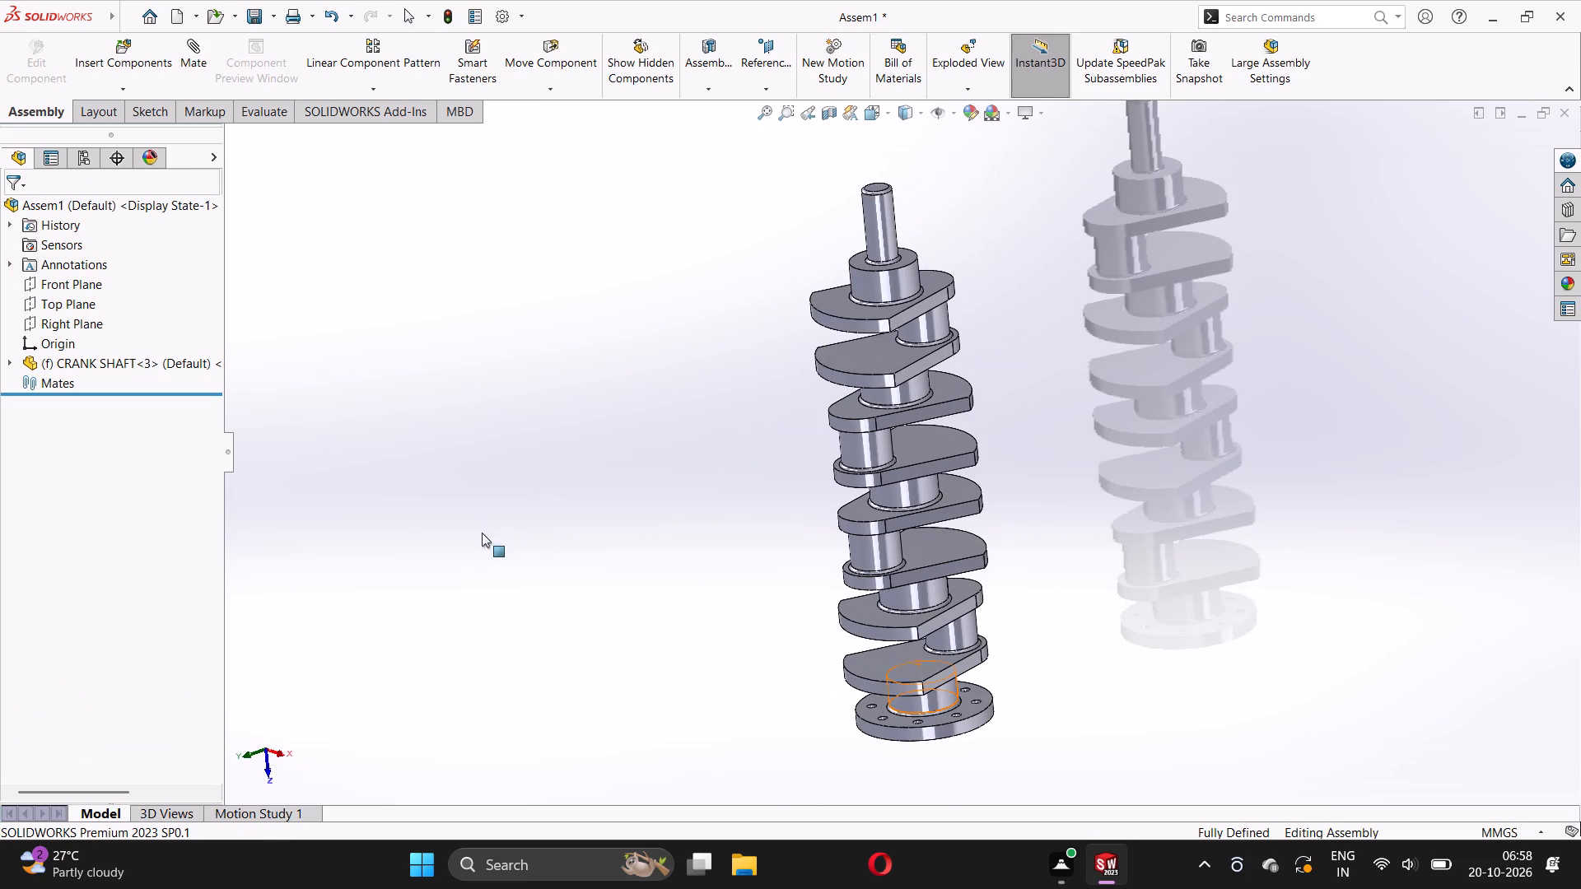
drag(872, 219, 784, 561)
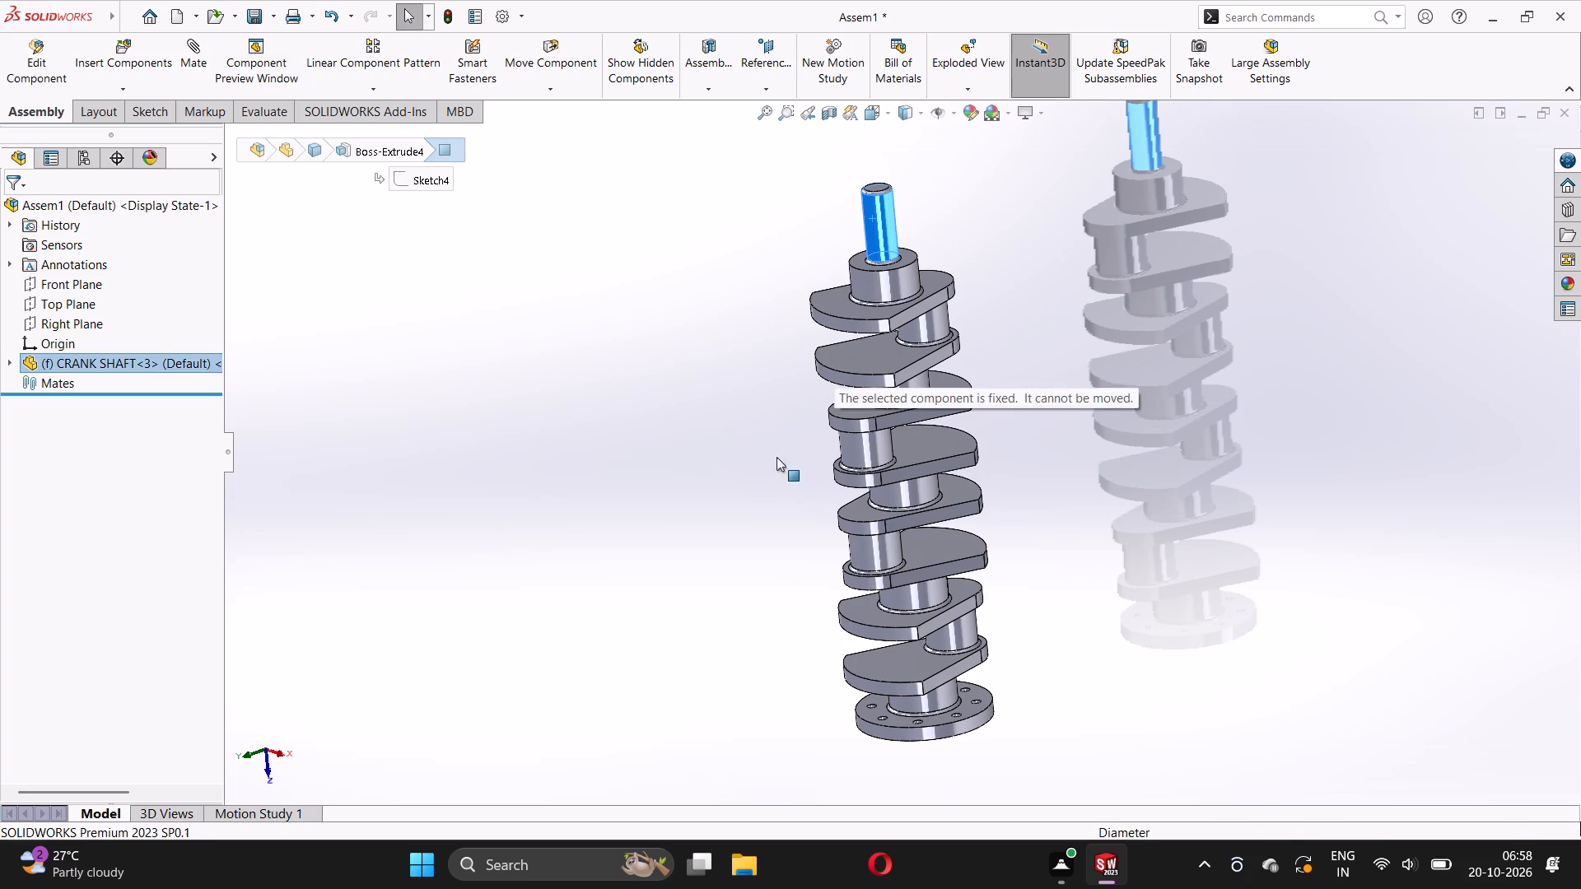
click(774, 457)
drag(879, 288, 792, 380)
drag(923, 610, 1066, 470)
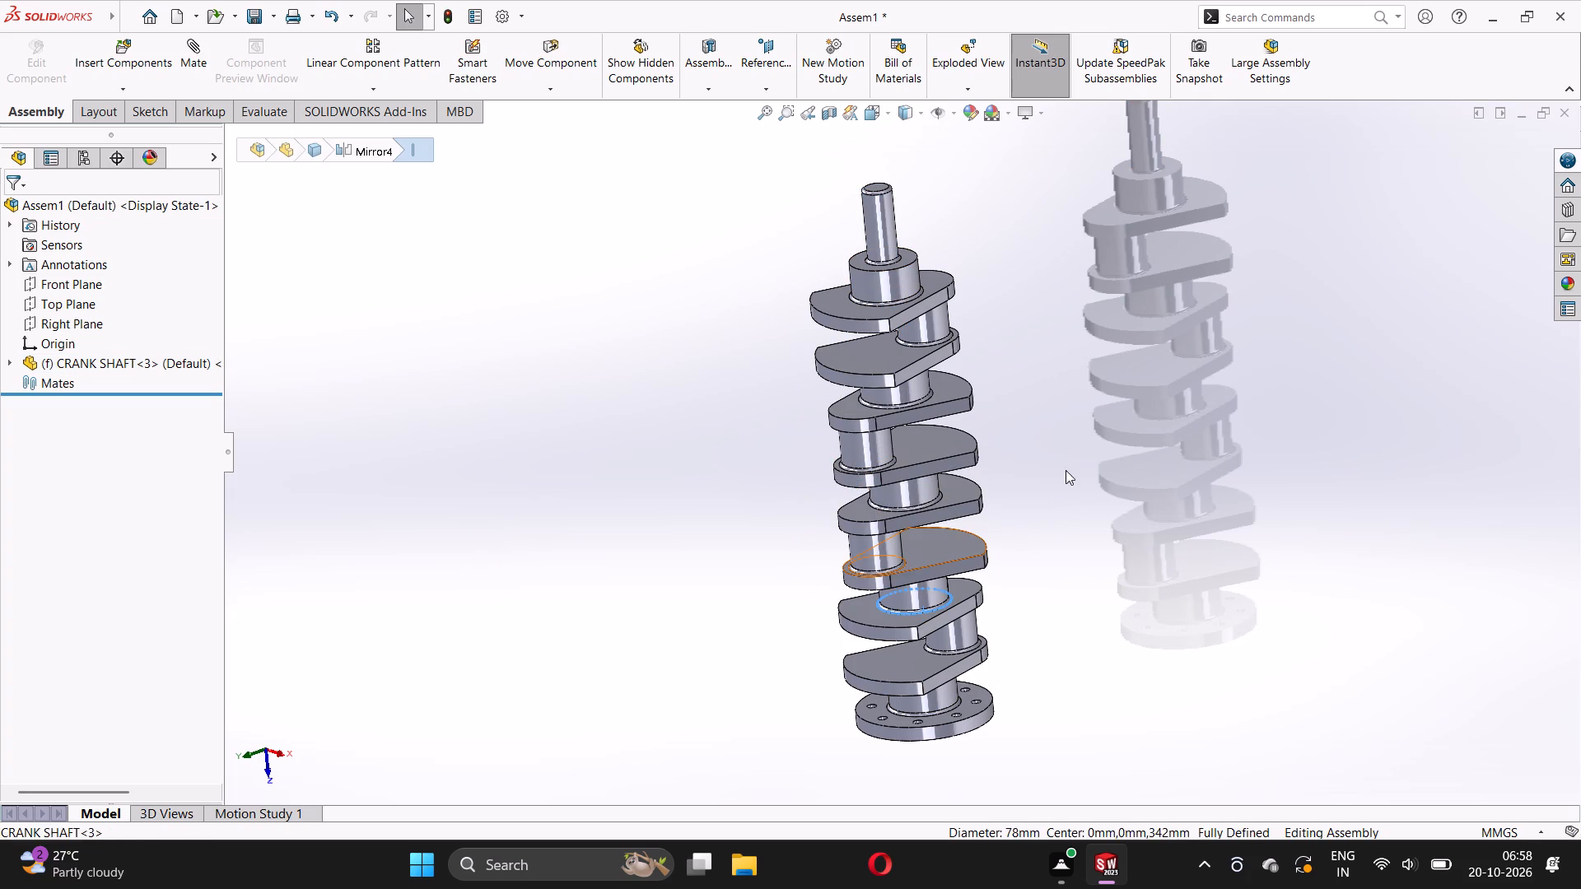
click(854, 638)
drag(902, 716, 1024, 646)
click(1033, 657)
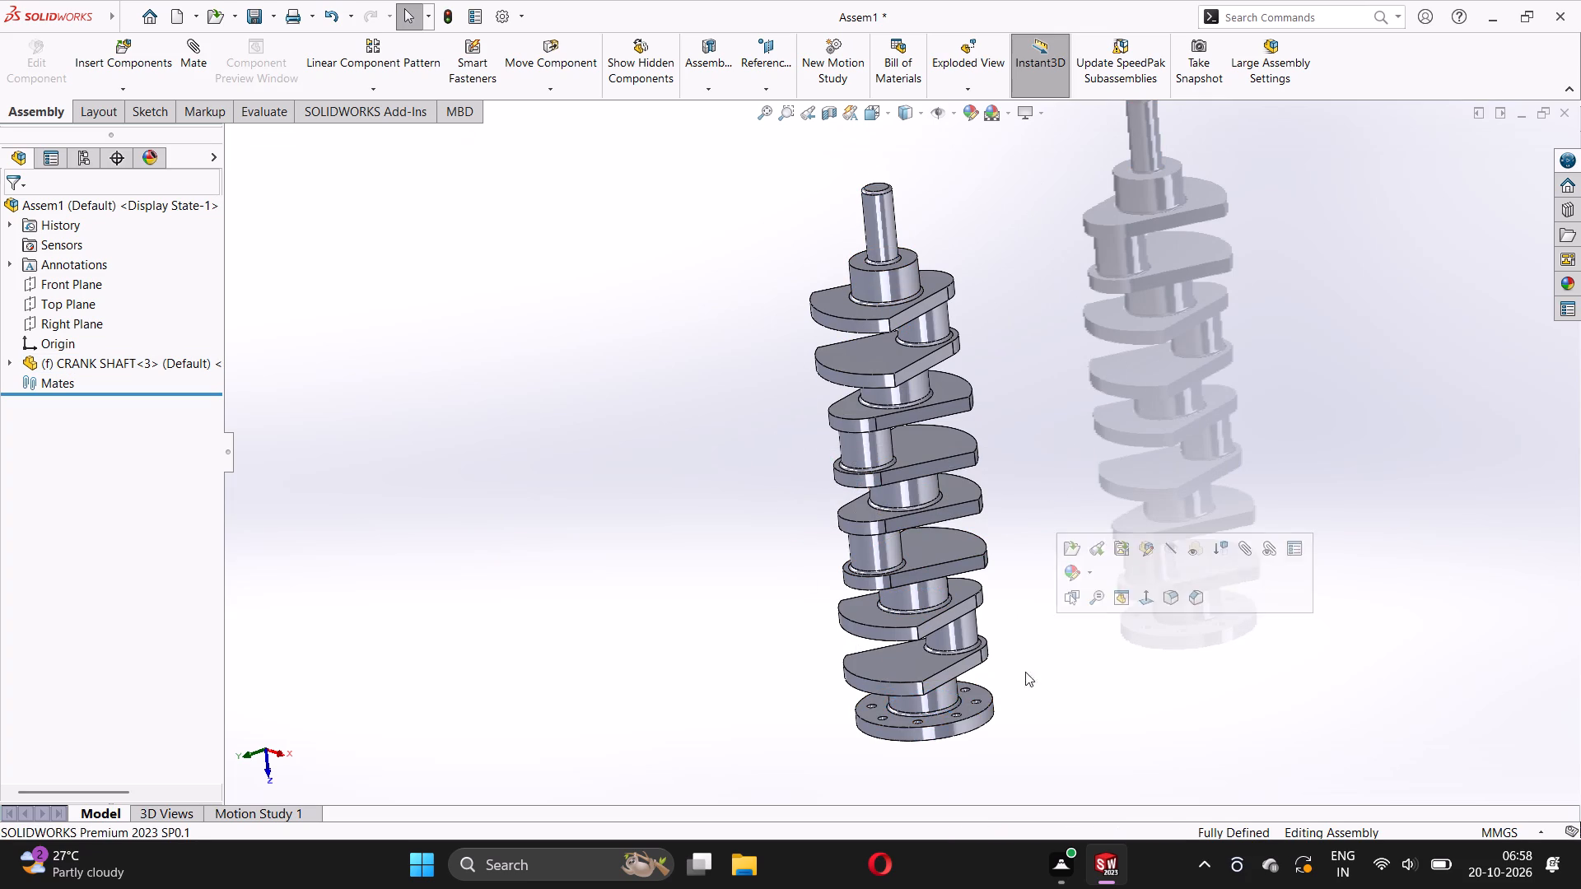
scroll(940, 695, down, 4)
scroll(916, 742, up, 2)
drag(909, 608, 997, 572)
click(1000, 567)
middle_drag(907, 592, 1033, 514)
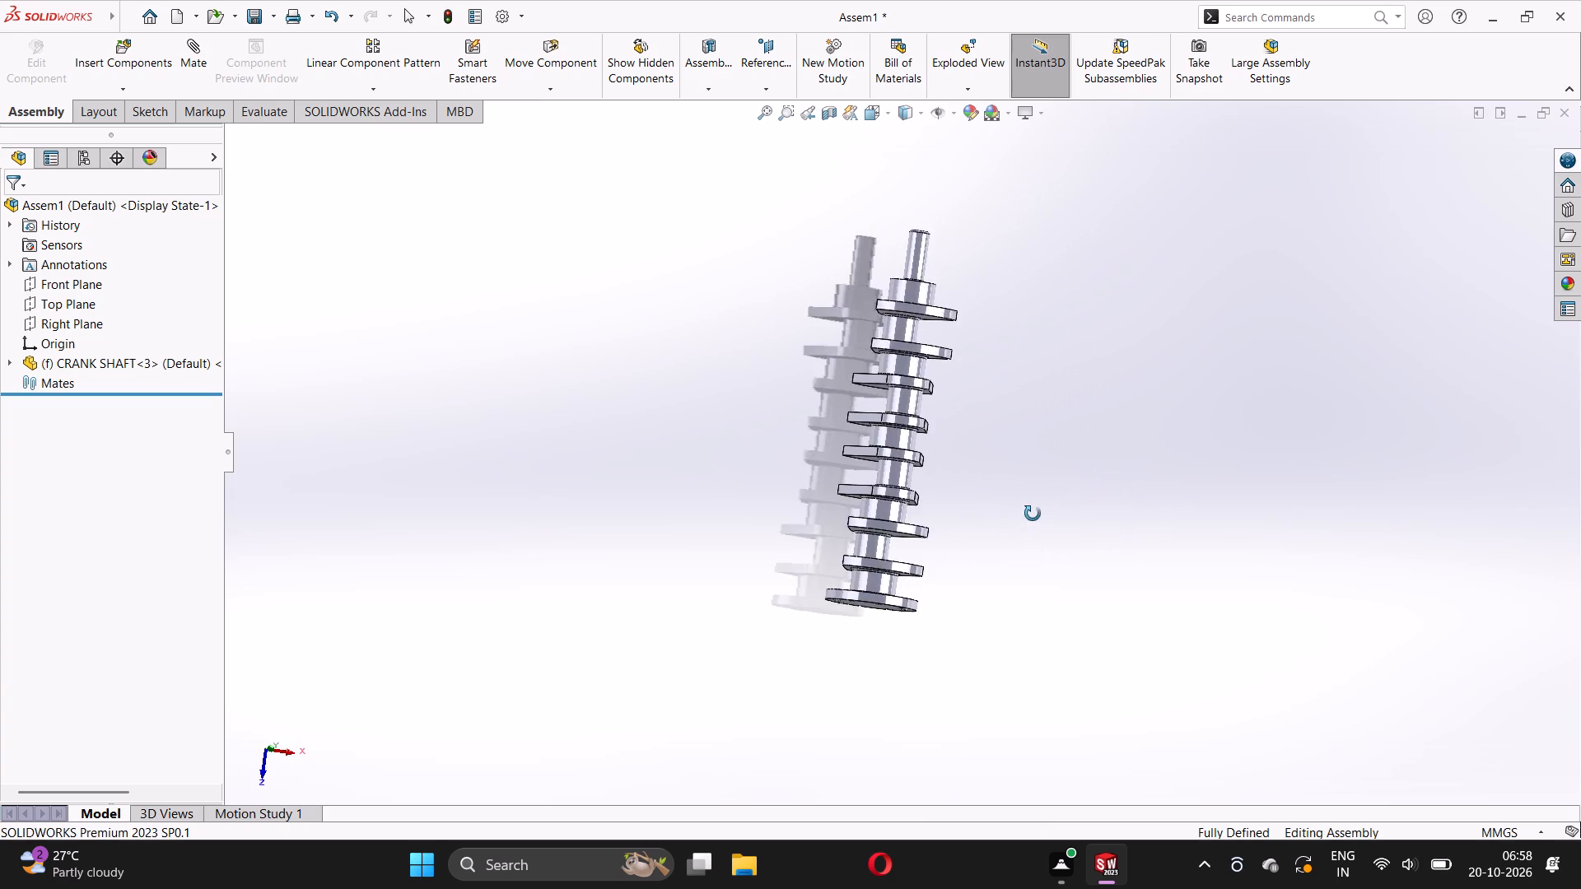
middle_drag(1033, 514, 922, 817)
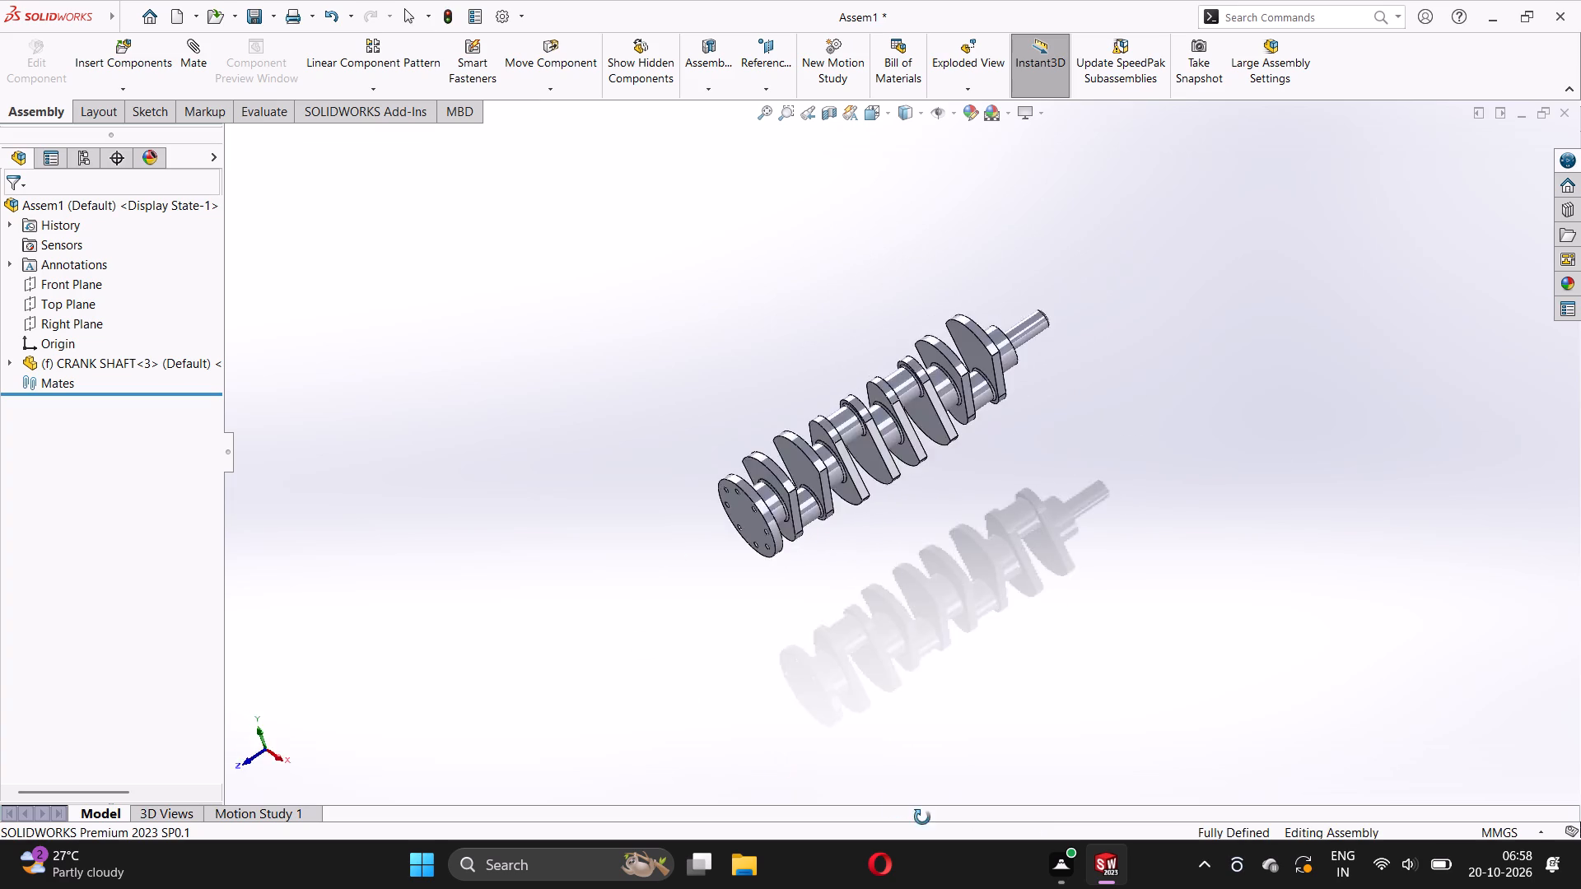
middle_drag(922, 817, 576, 830)
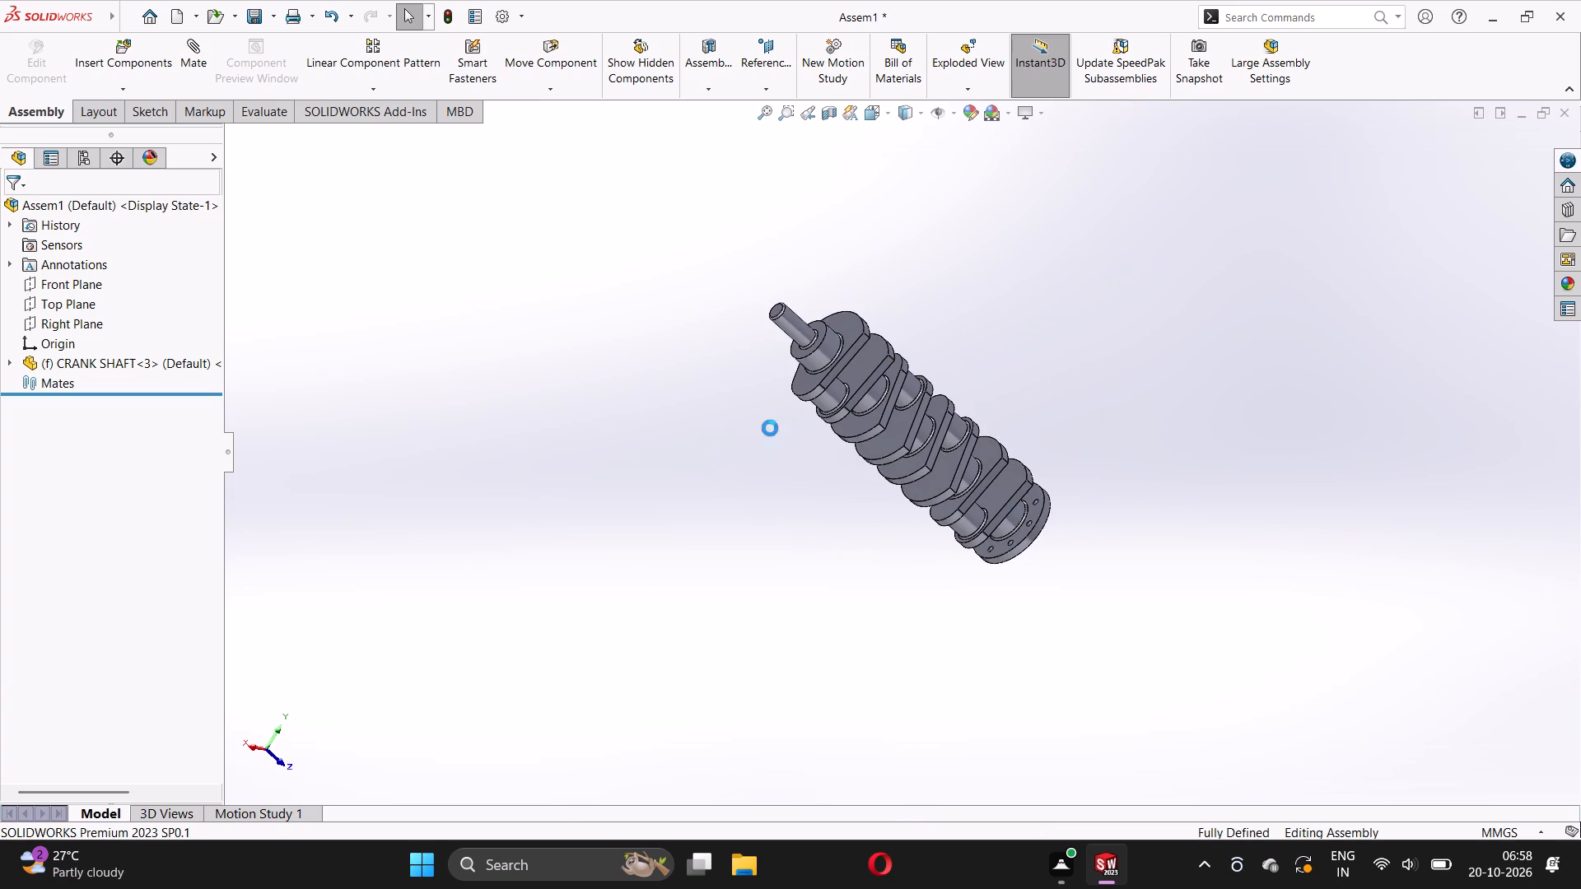
middle_drag(828, 331, 758, 439)
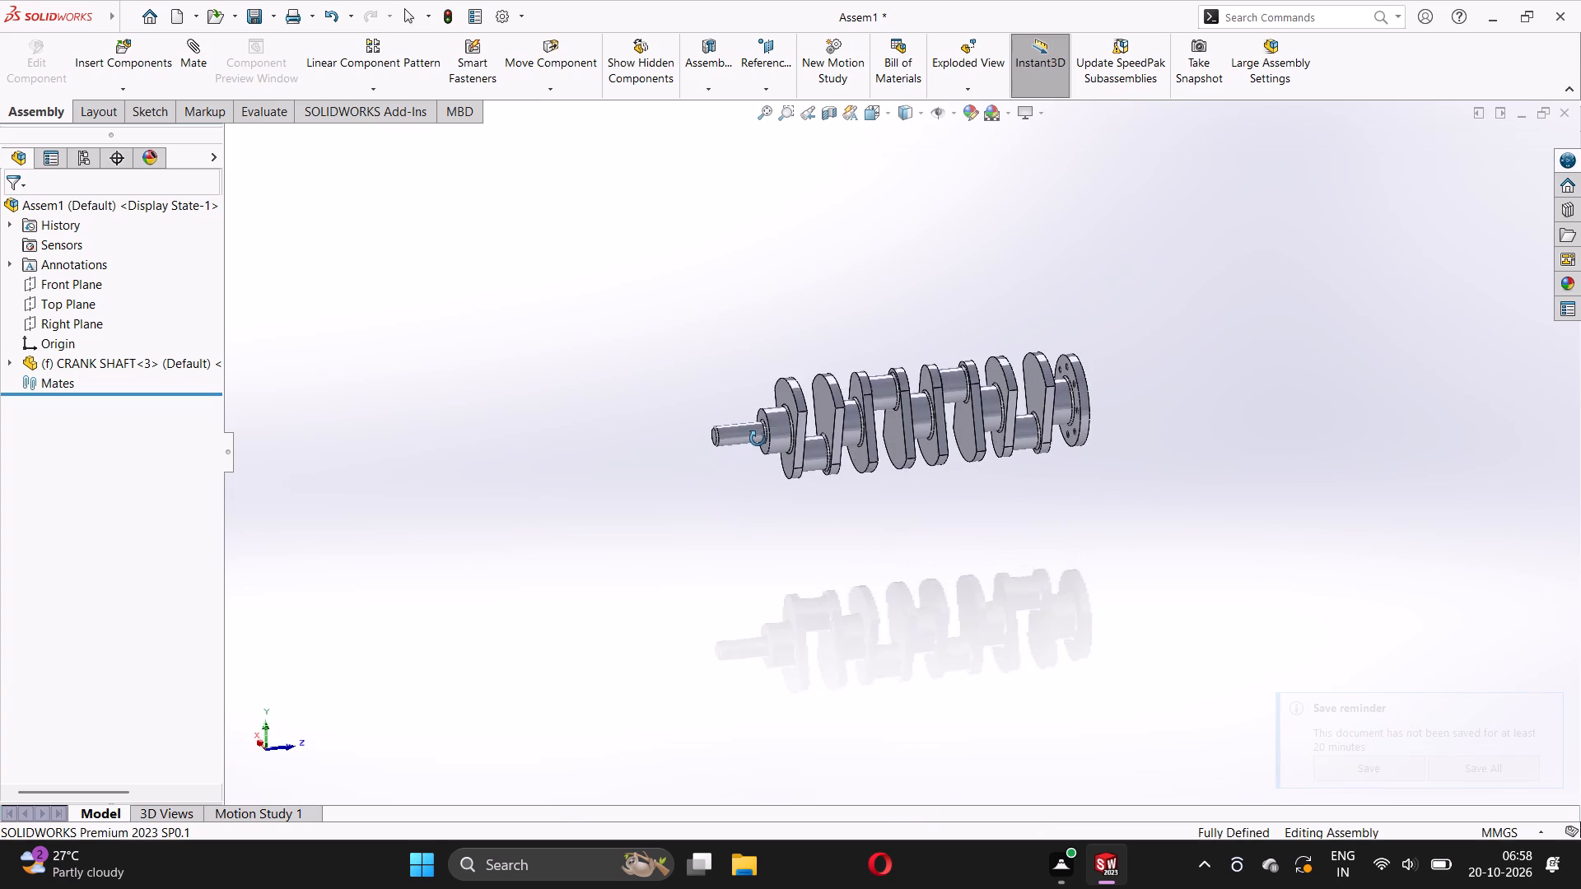
middle_drag(758, 439, 753, 389)
click(697, 356)
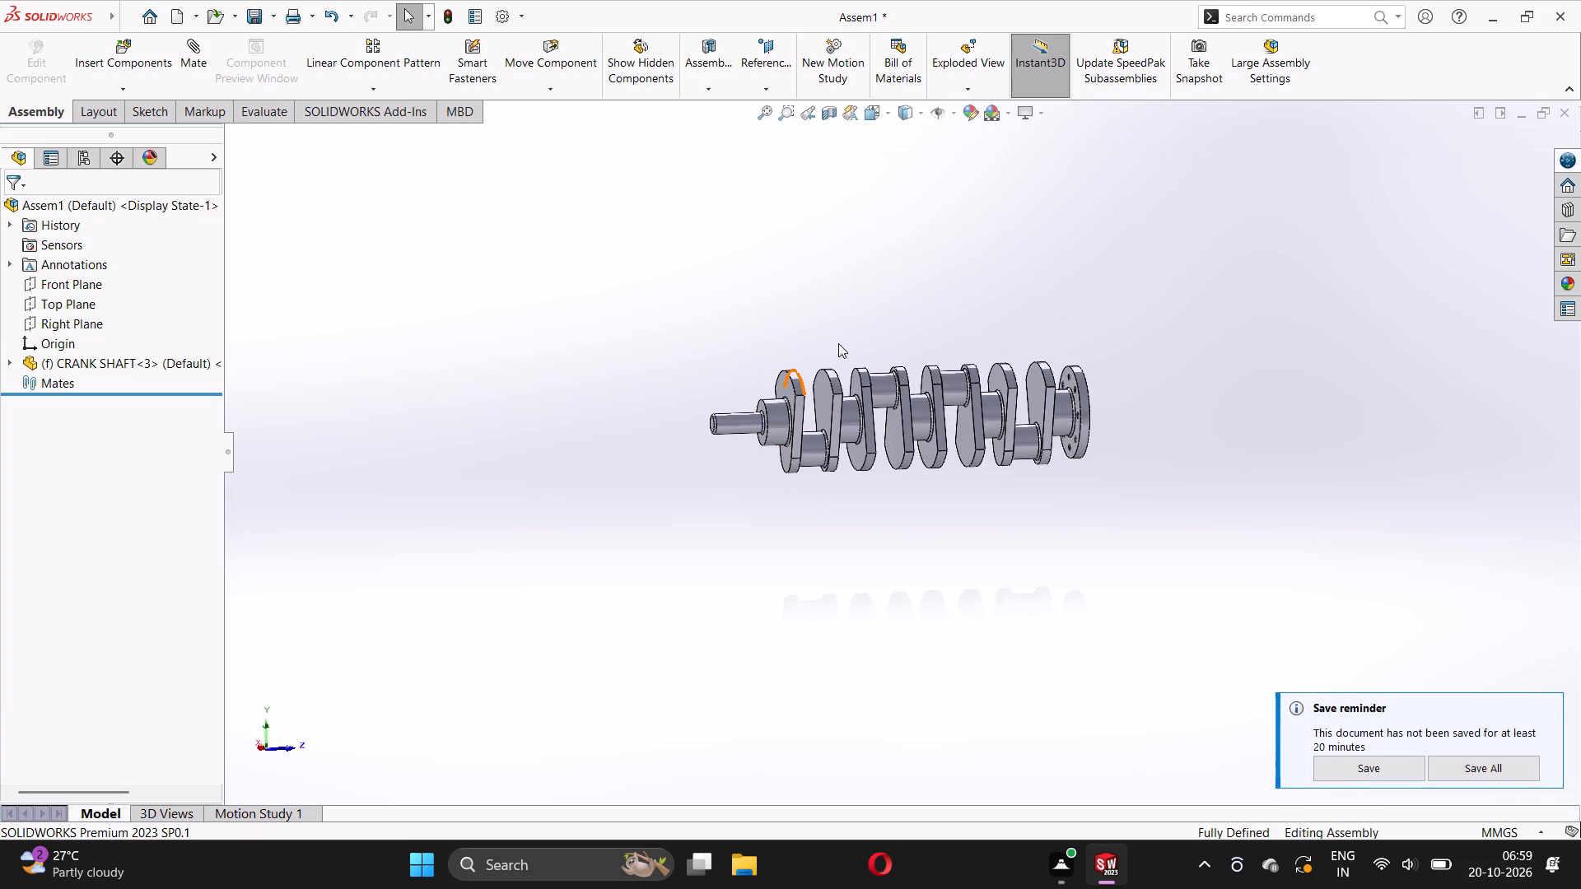
Start a new assembly sketch on the Right Plane.
click(90, 319)
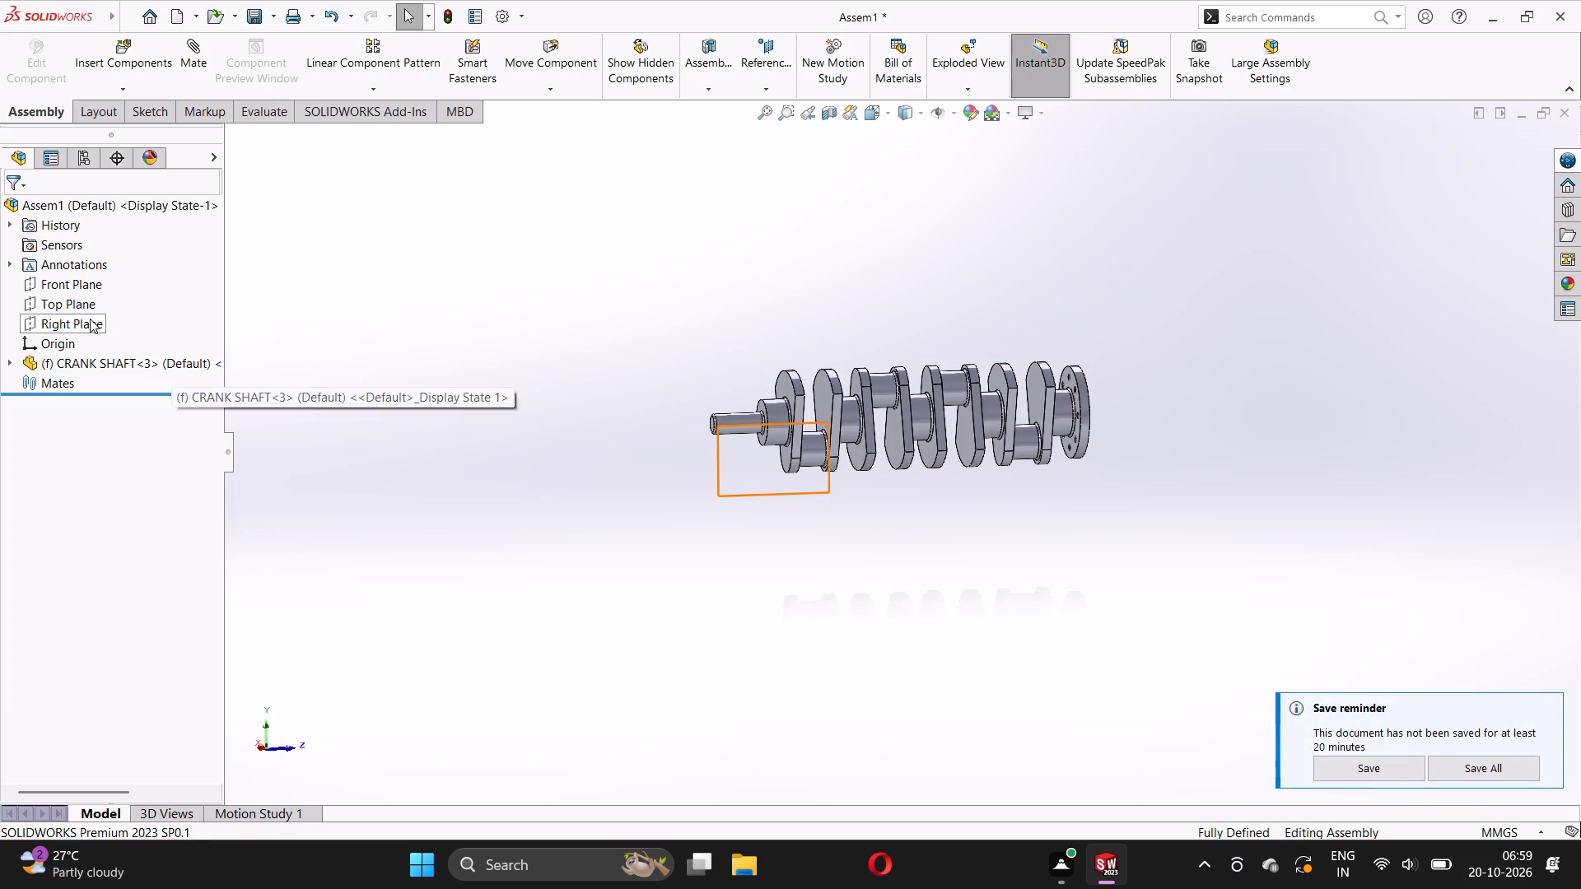
middle_drag(562, 505, 609, 502)
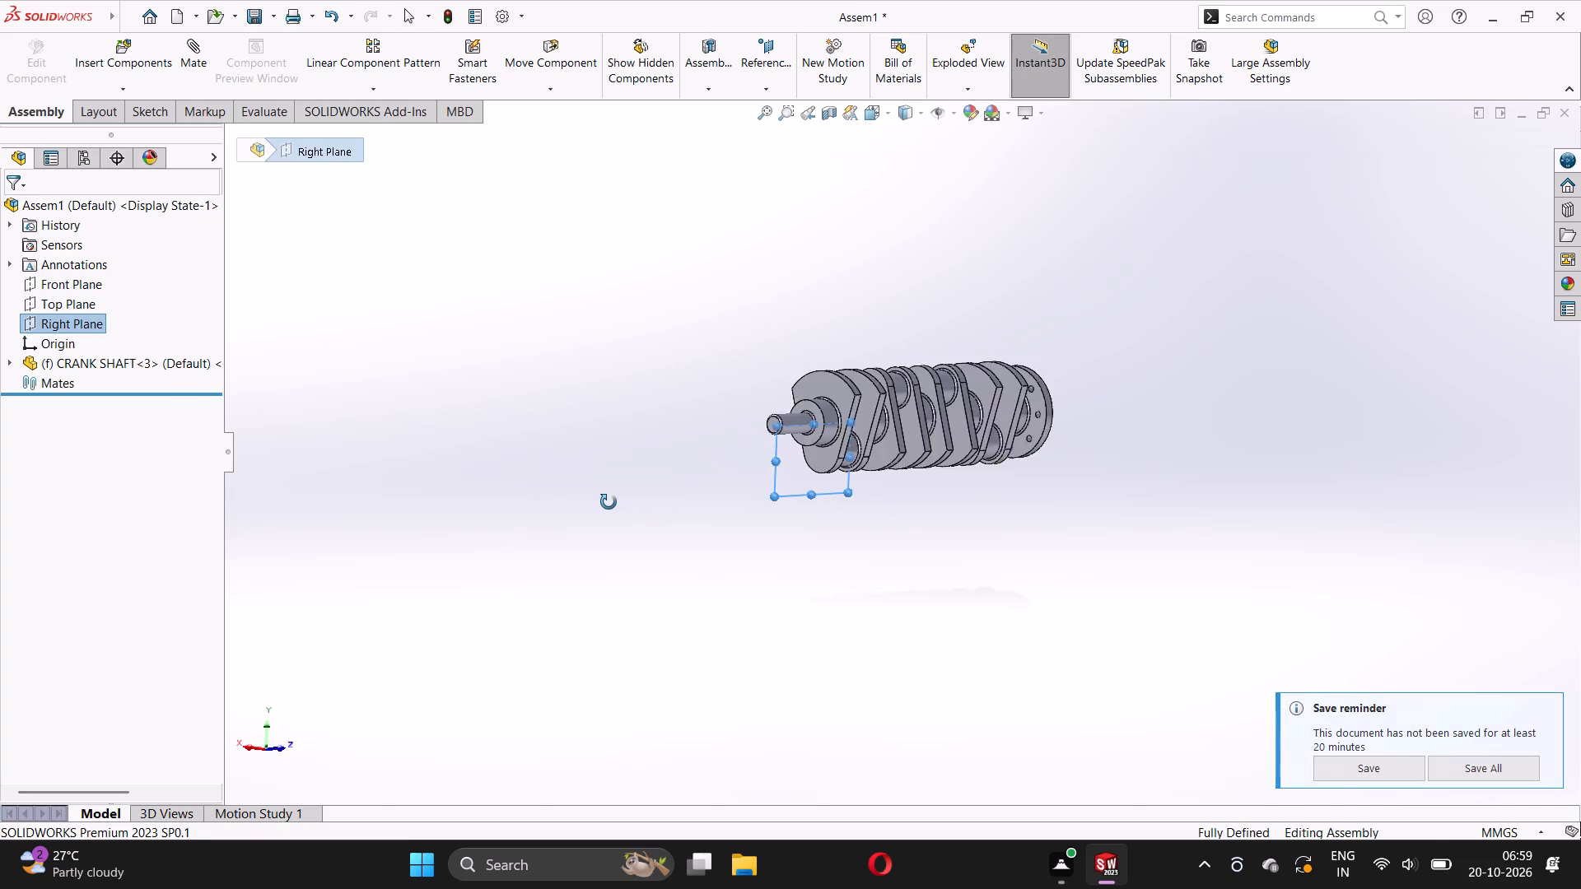
middle_drag(609, 502, 601, 502)
right_click(71, 325)
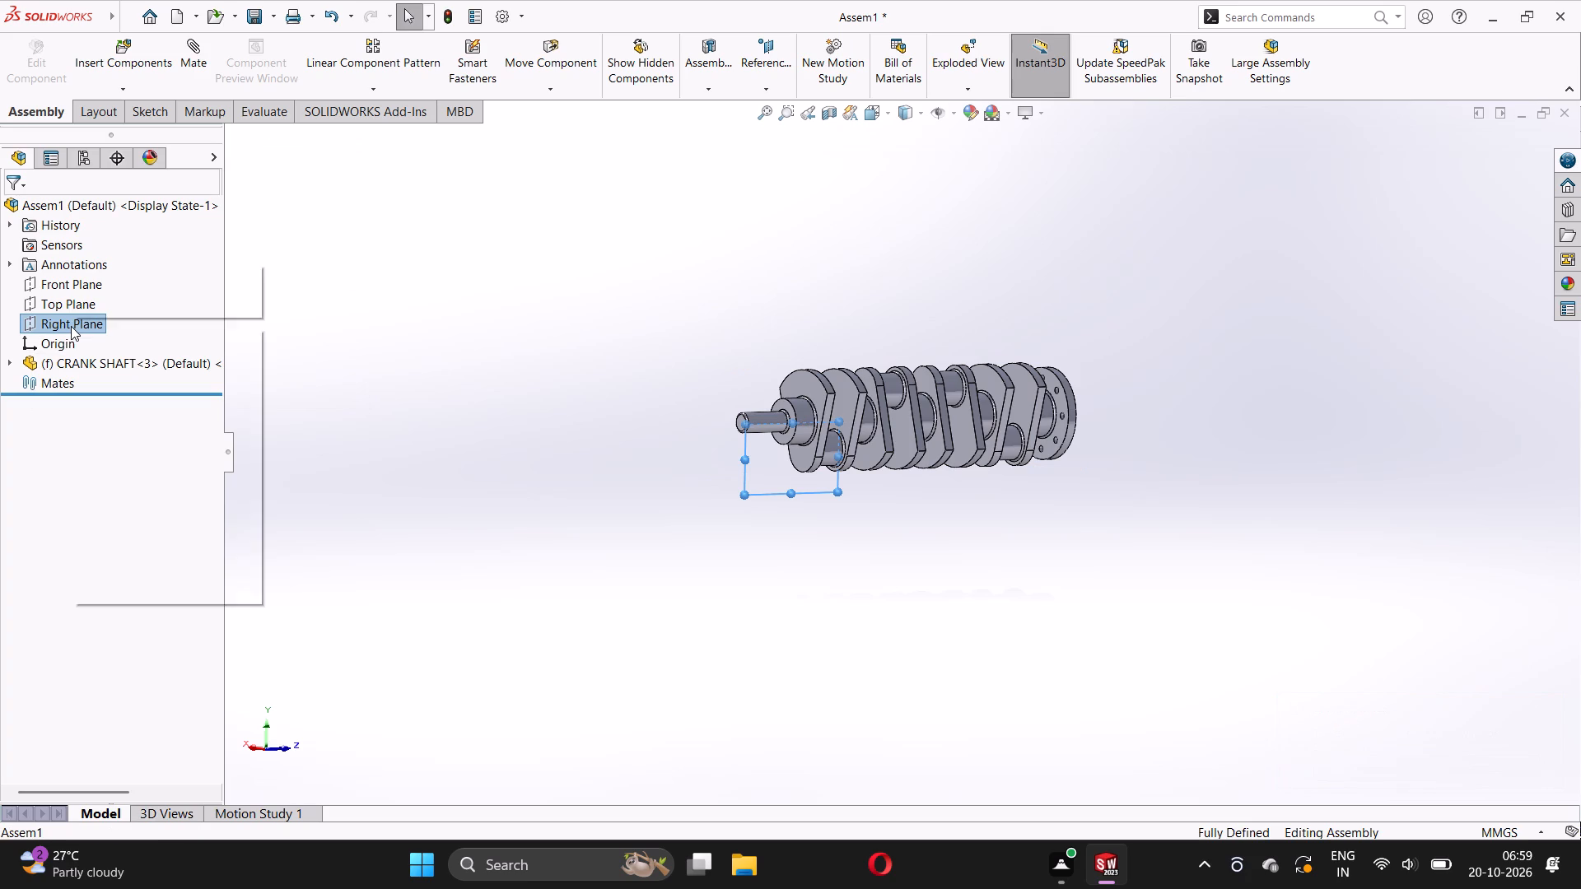
click(86, 302)
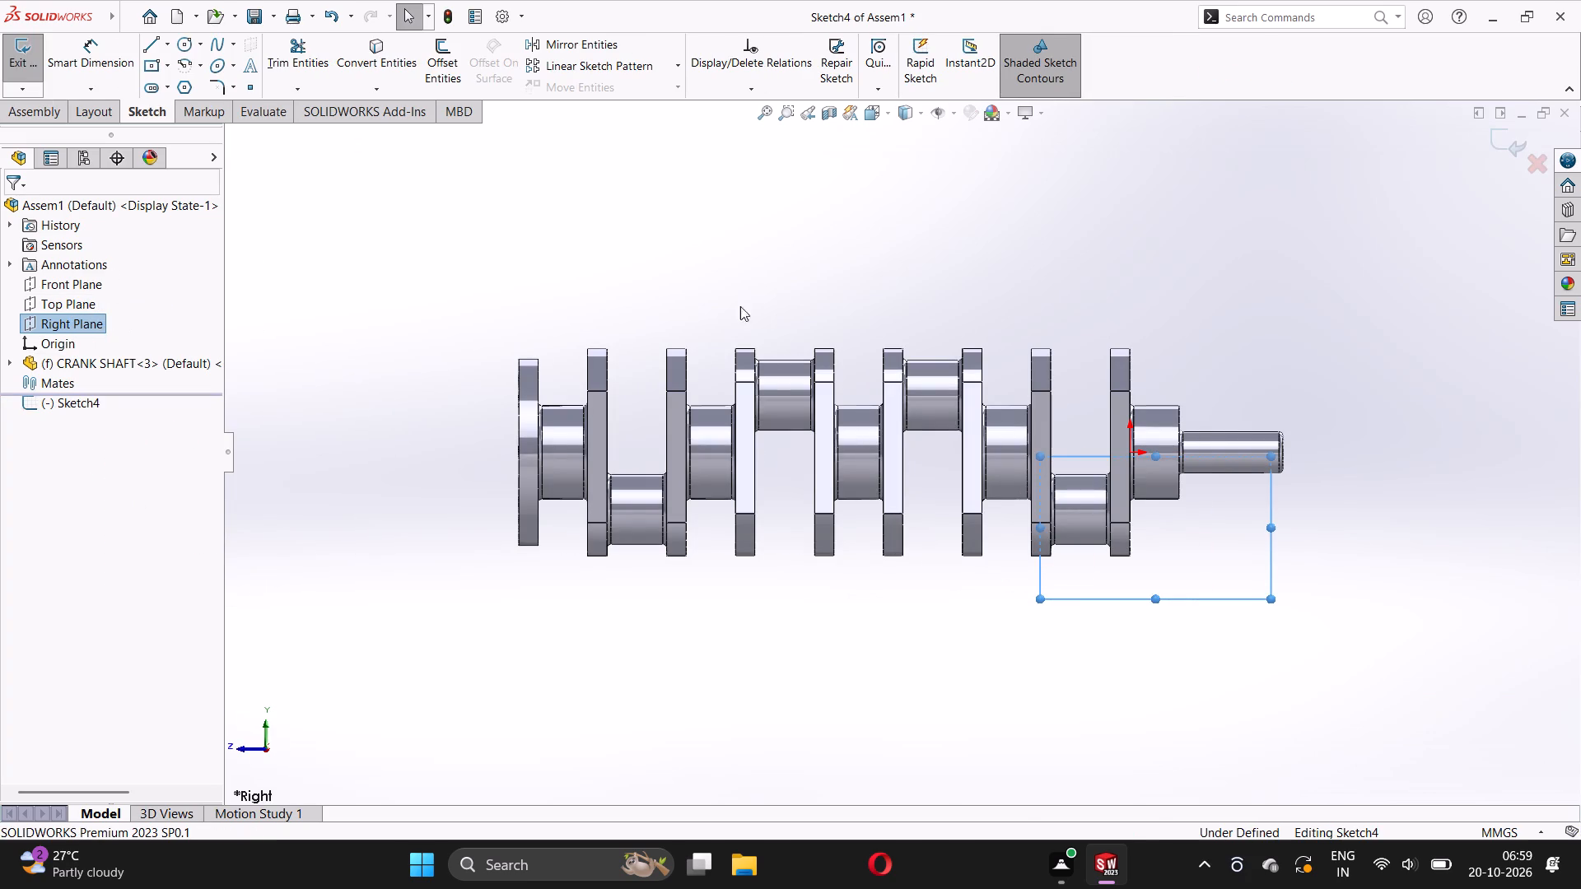
click(1026, 221)
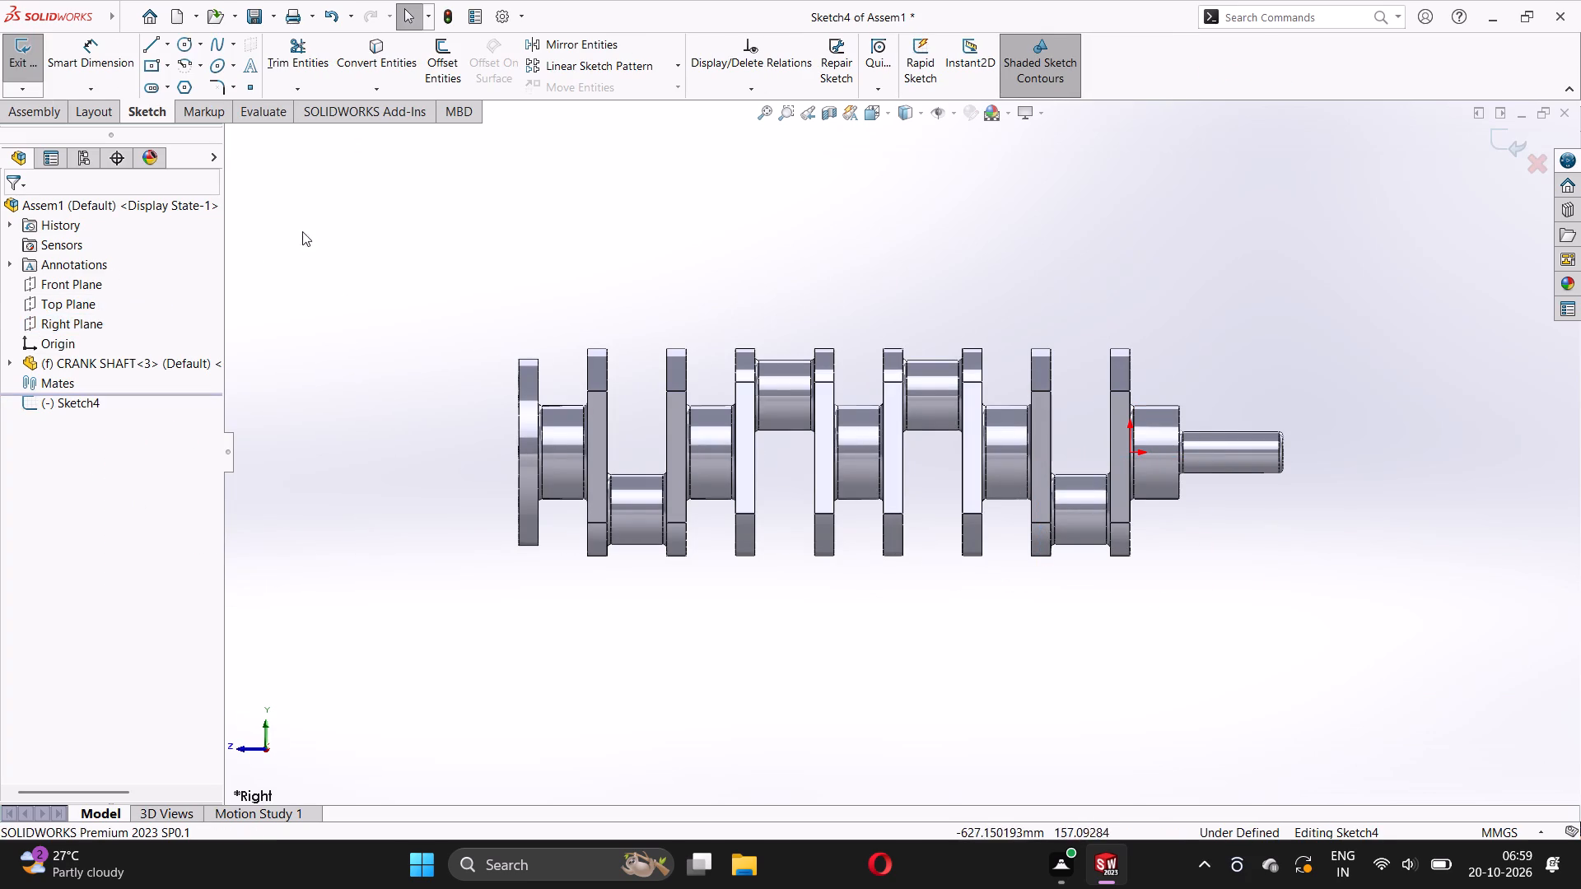
Sketch a horizontal centerline about 420 mm long along the crank axis, from the middle main journal to beyond the shaft's narrow end.
click(168, 49)
click(180, 91)
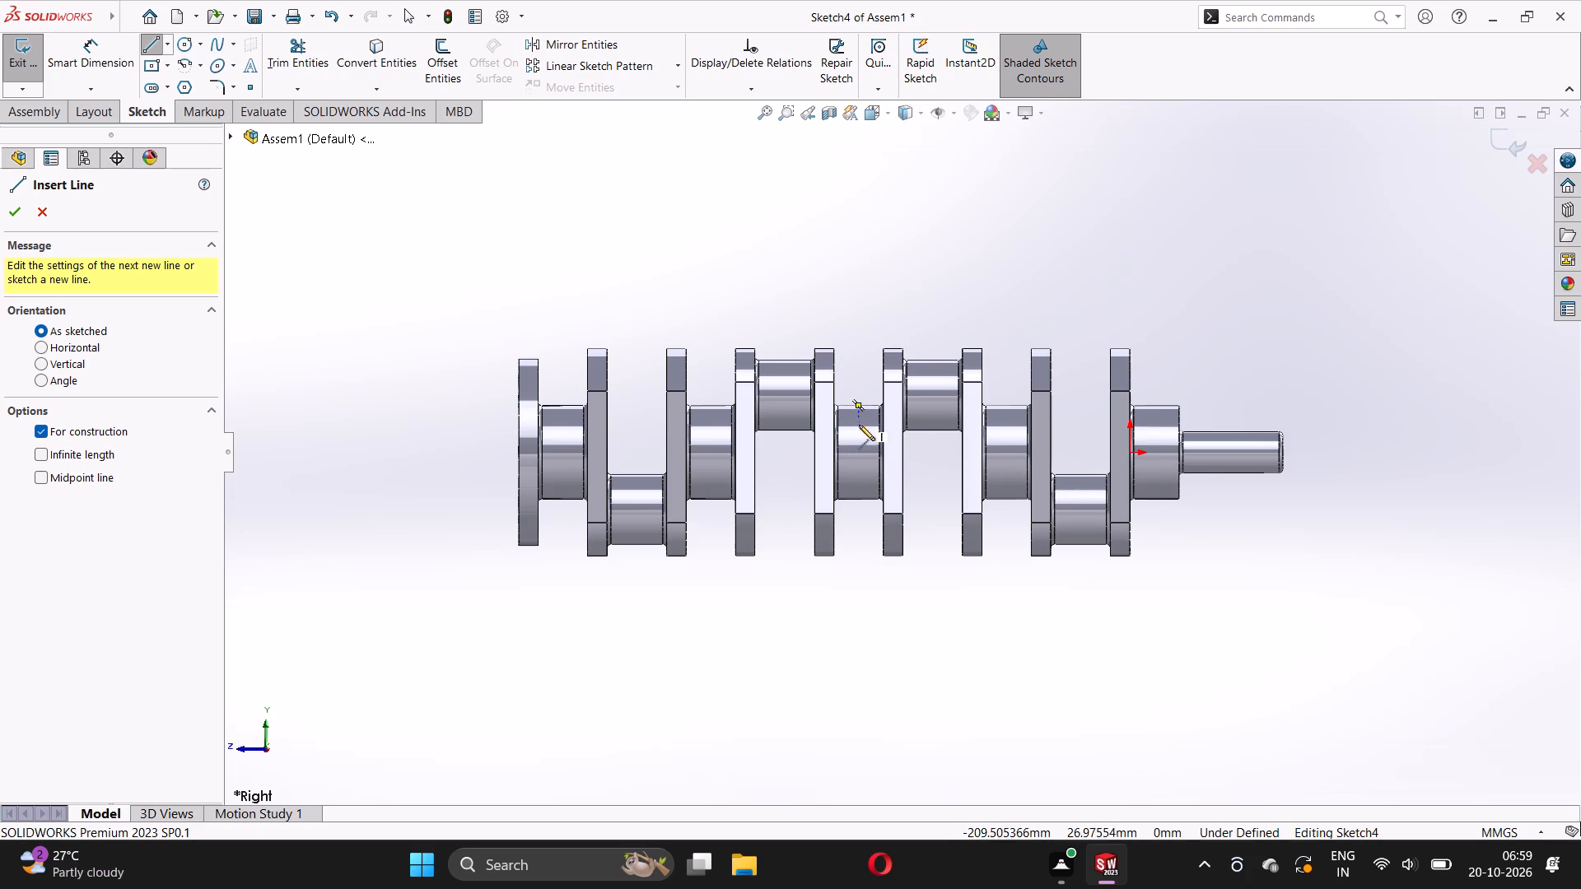
click(860, 454)
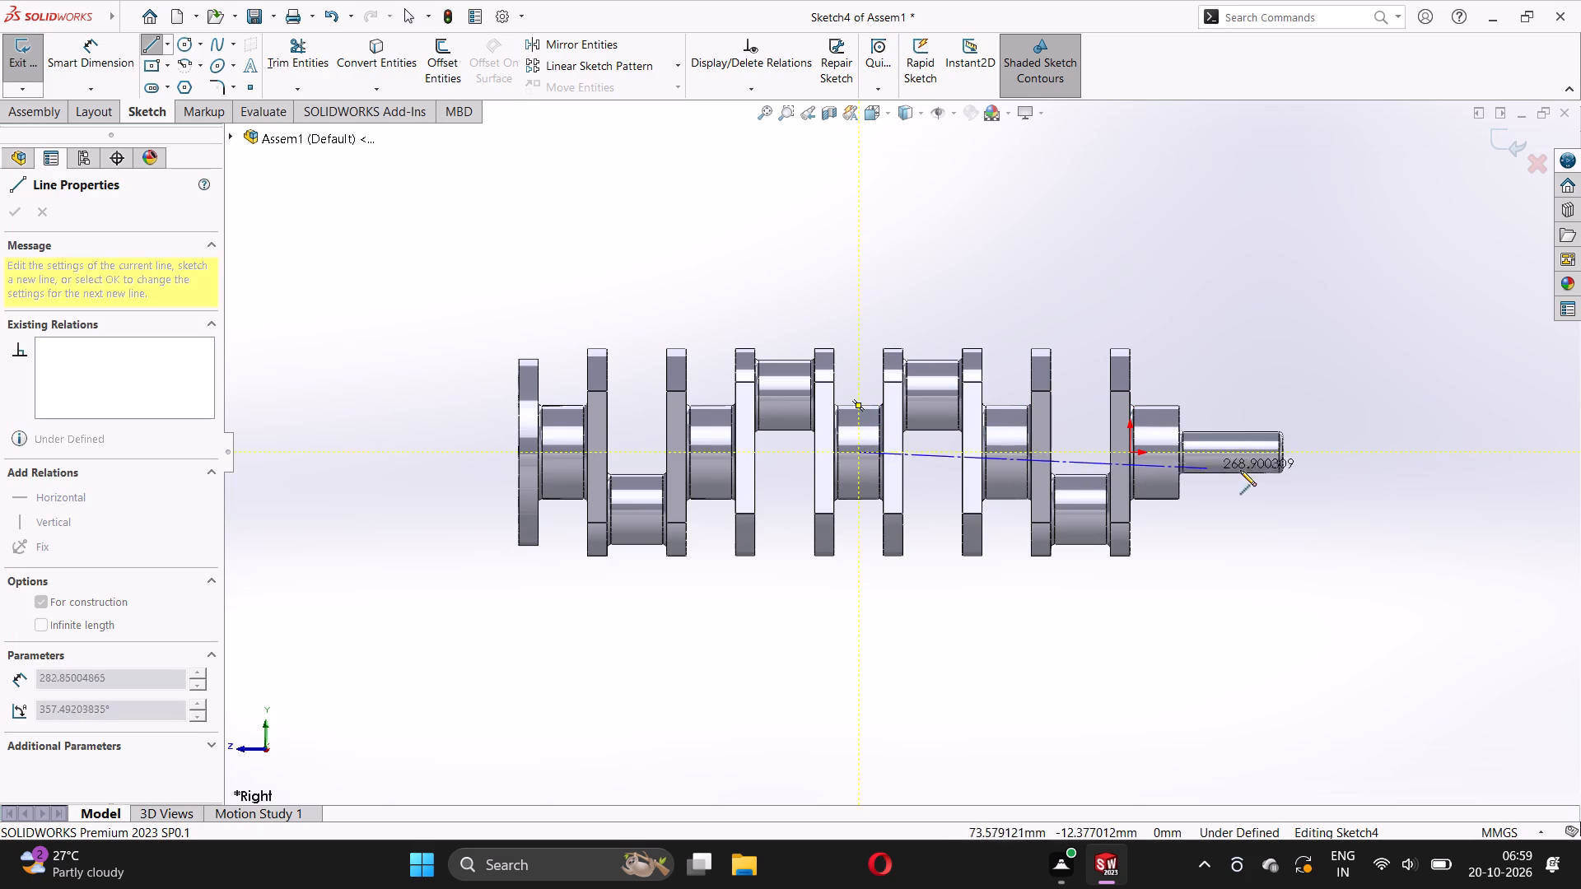
click(1408, 450)
right_click(1238, 292)
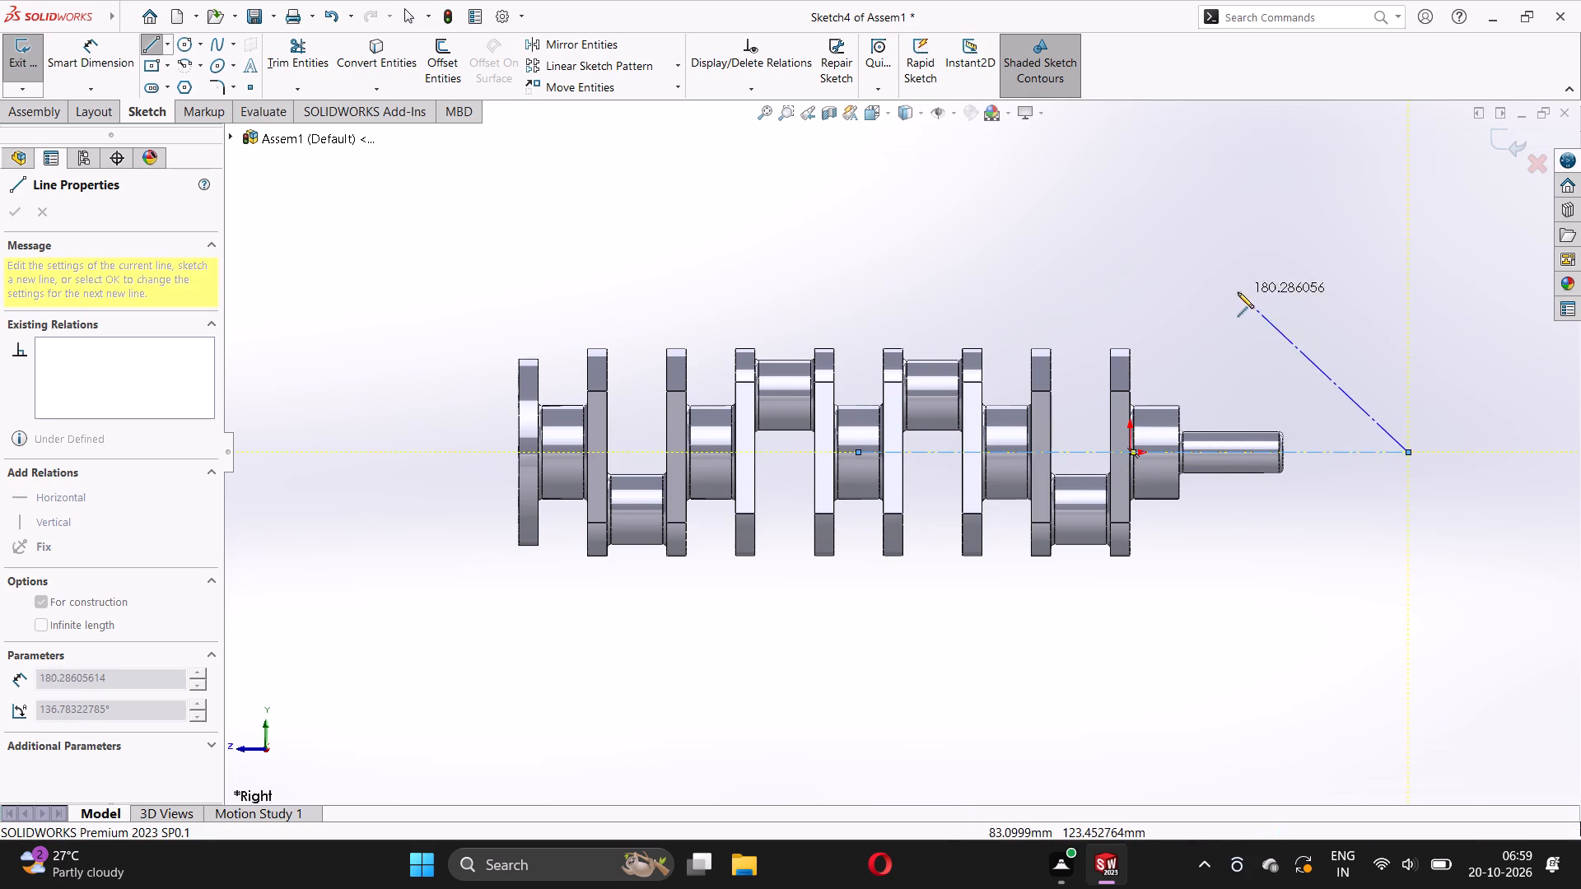
click(1265, 302)
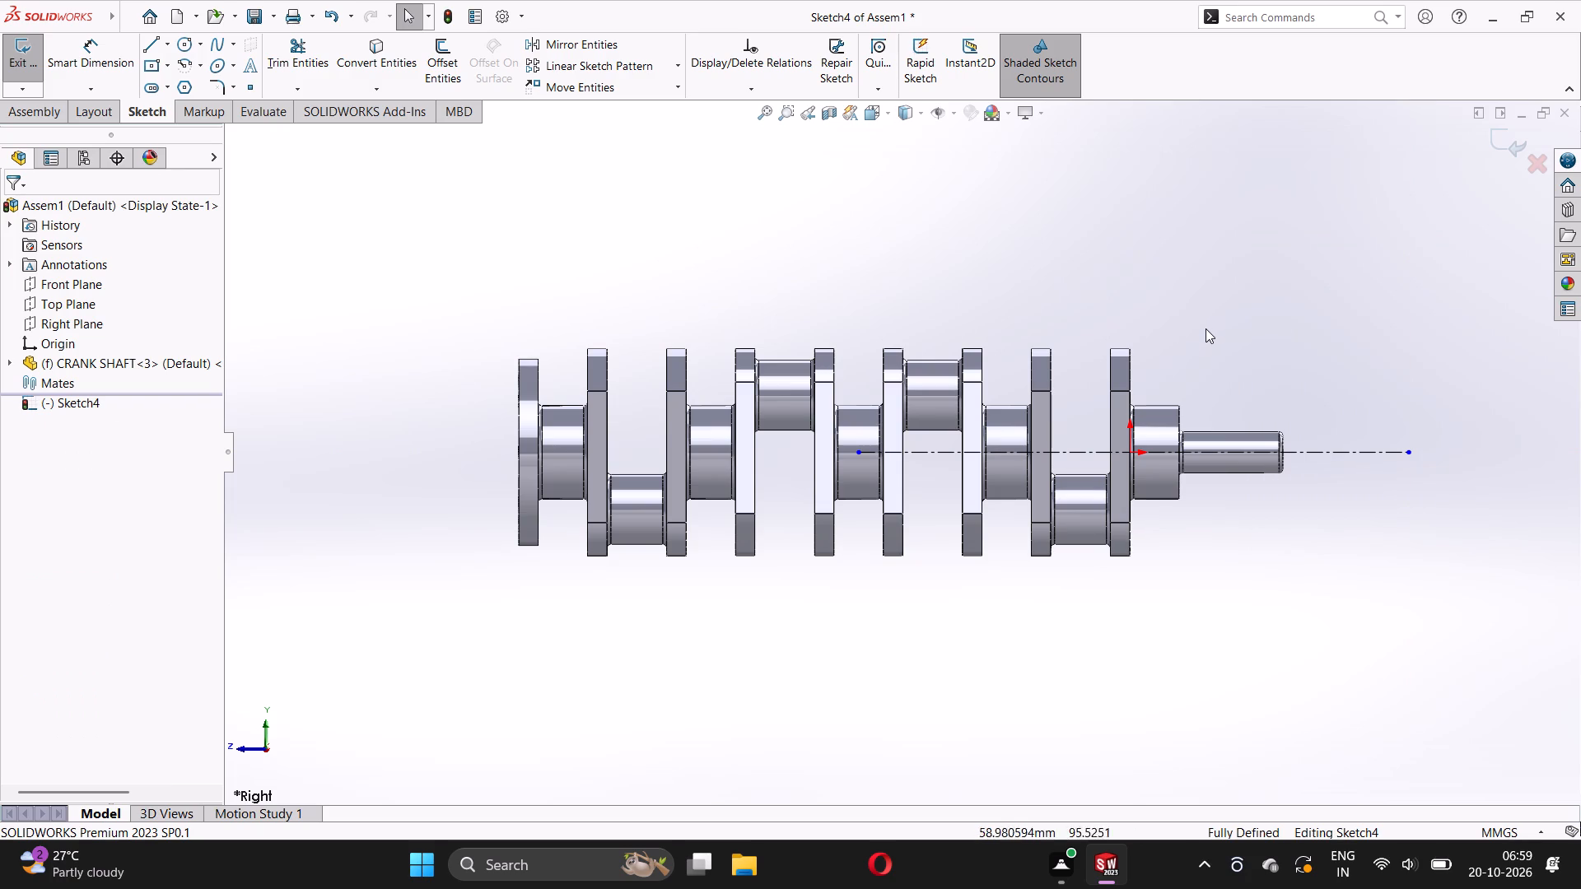
Sketch a vertical centerline about 153 mm long upward from the outer end of the horizontal centerline.
click(169, 48)
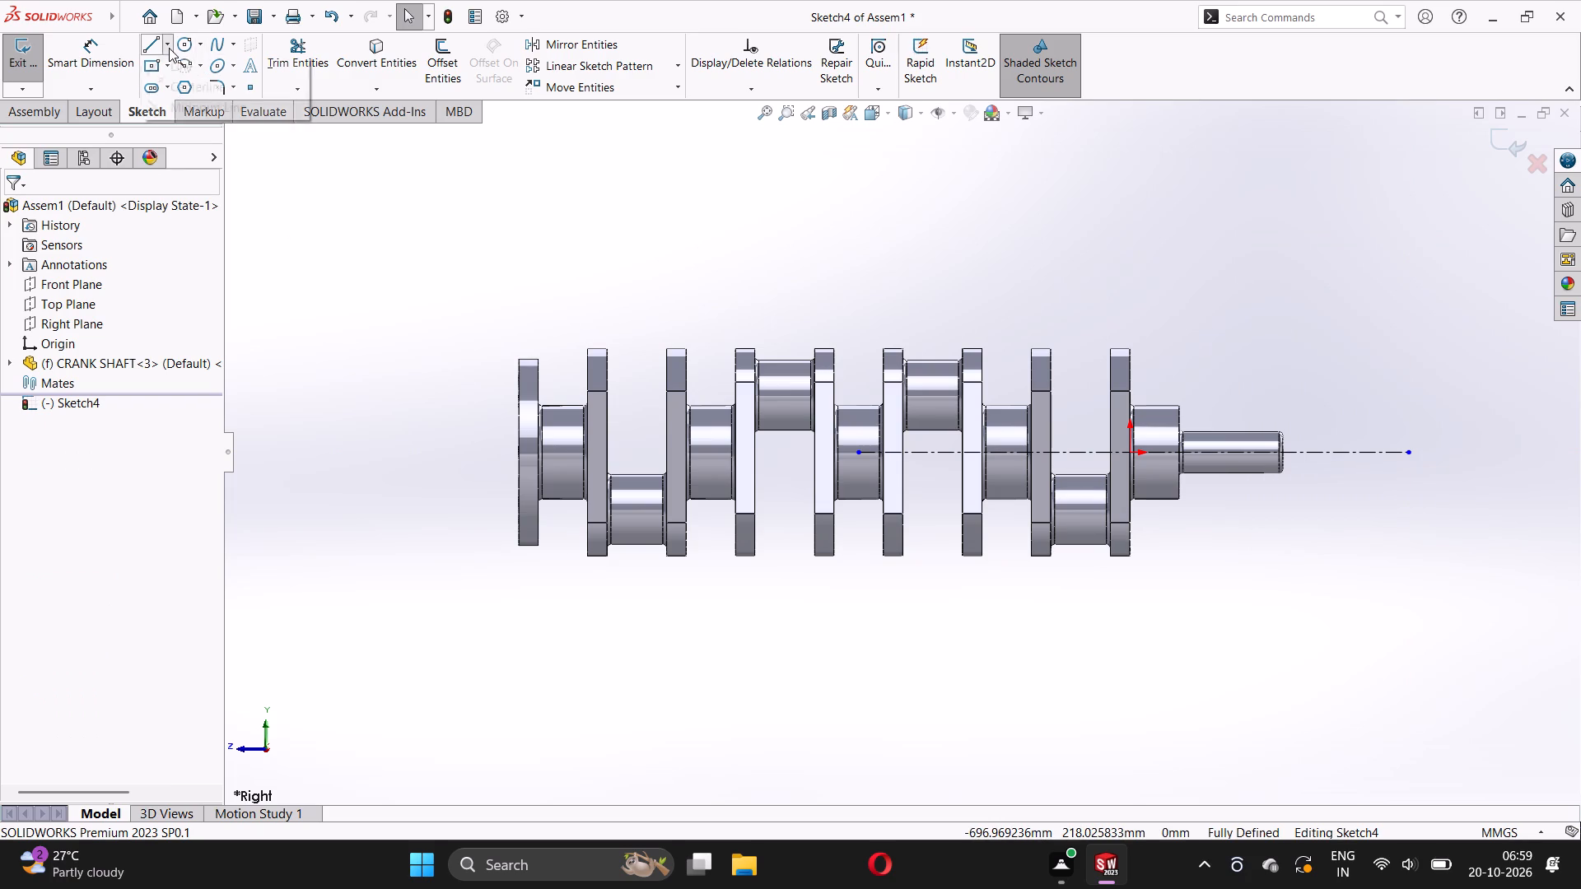
click(178, 95)
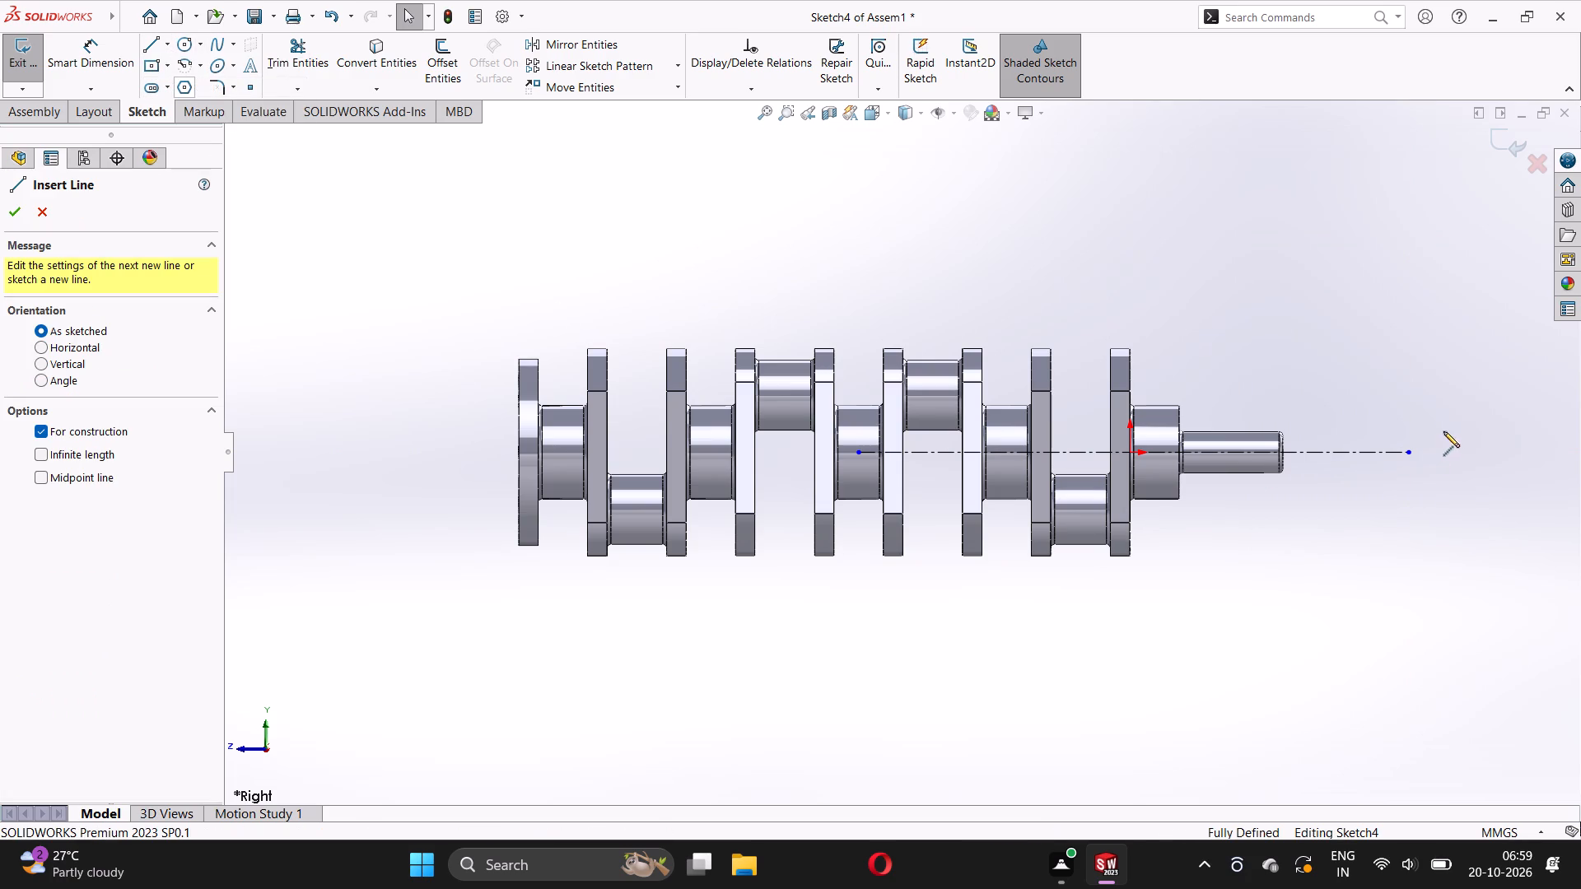
click(1410, 456)
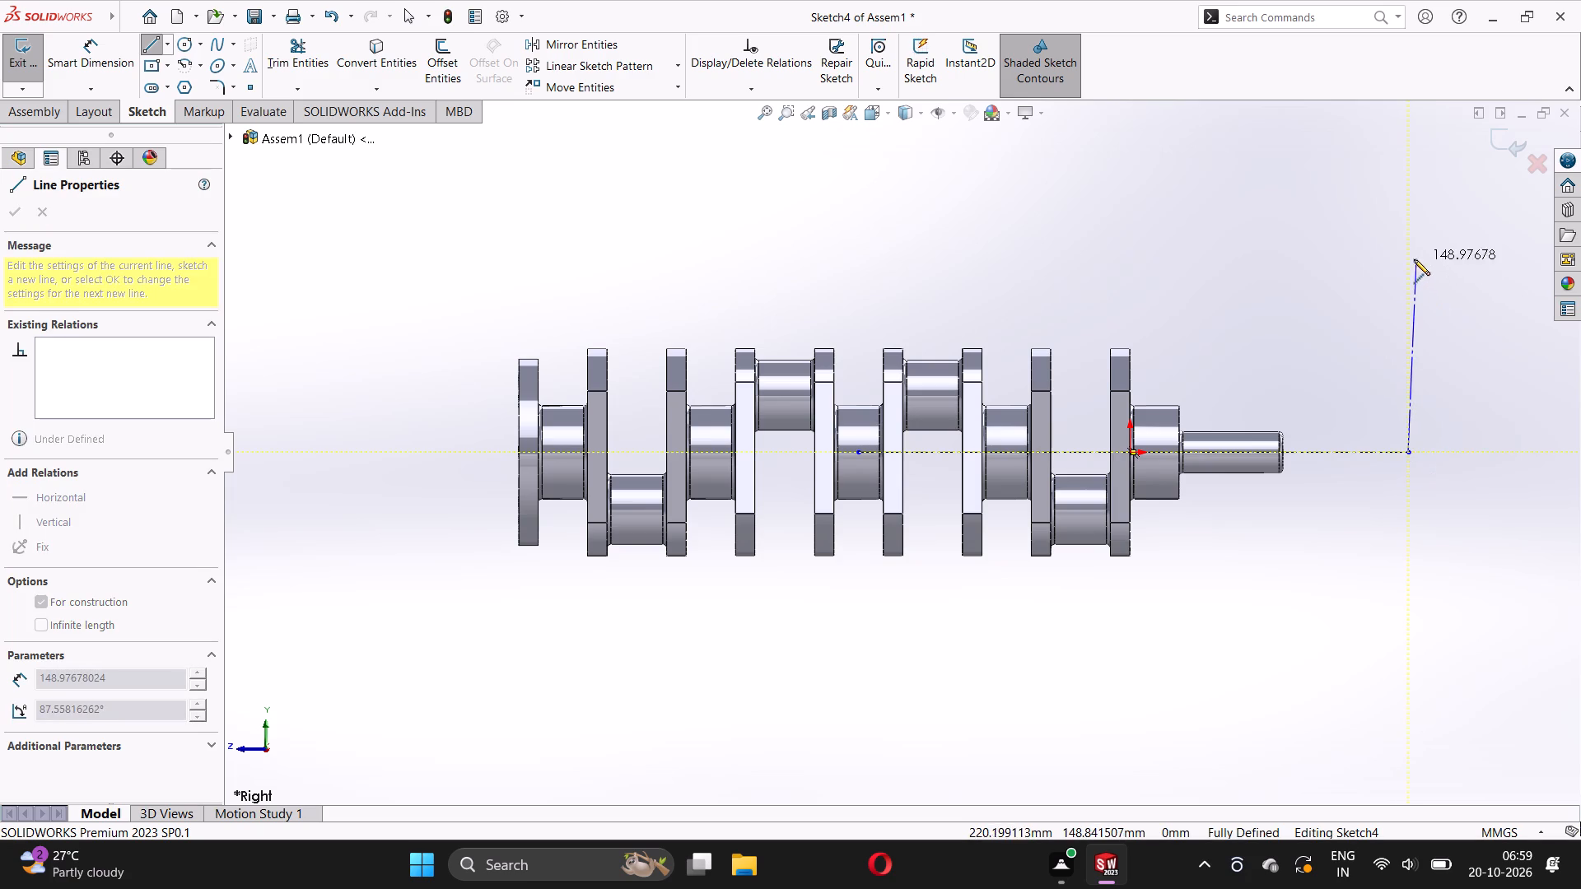
click(1408, 254)
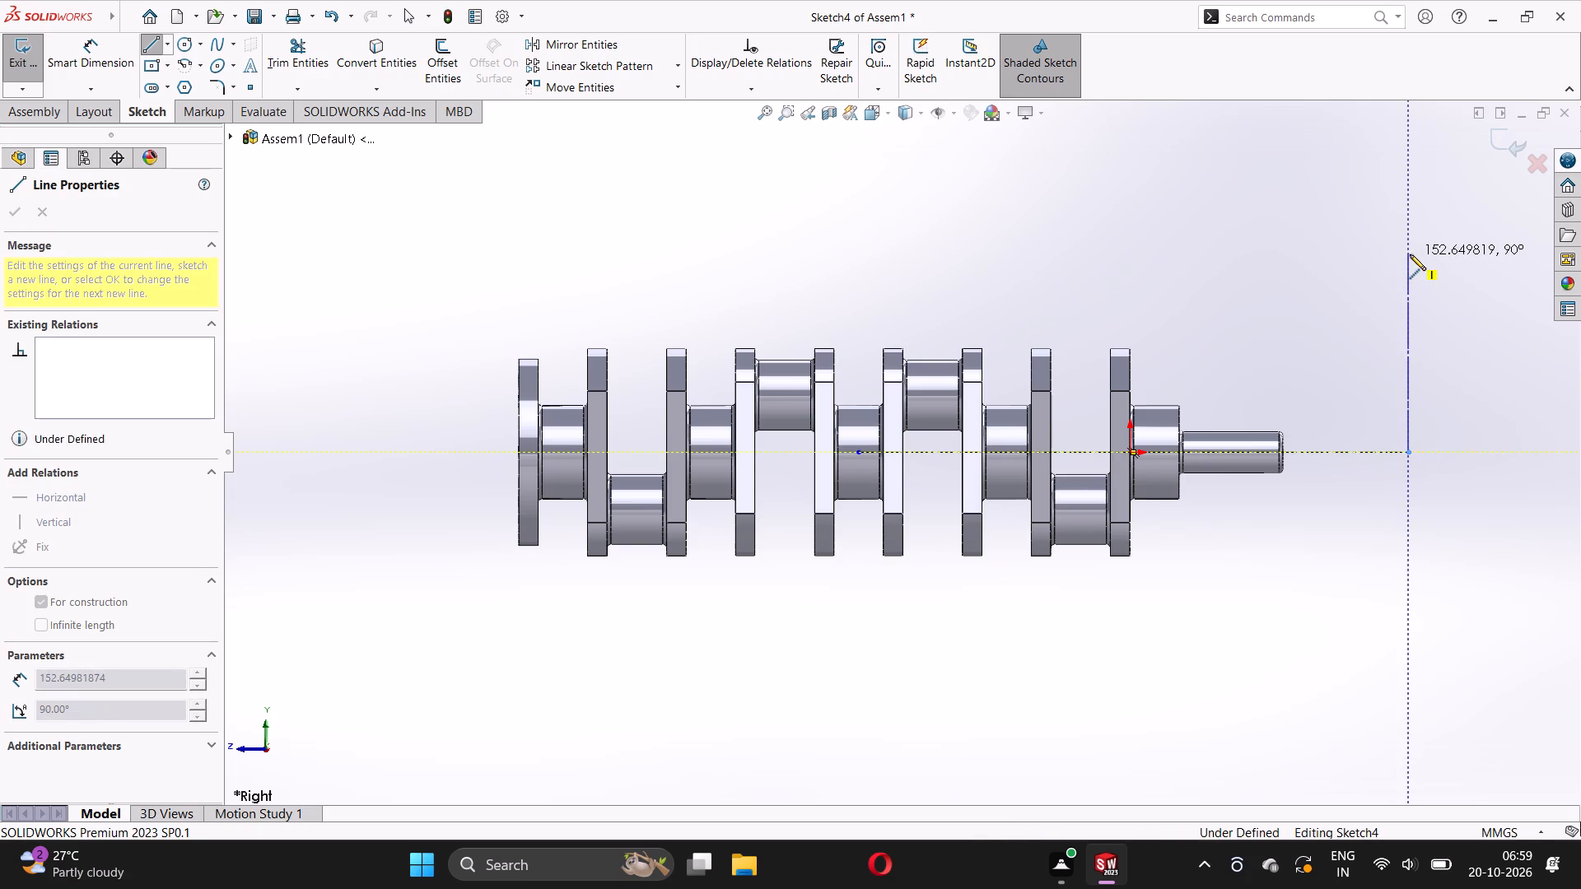
right_click(1160, 201)
click(1194, 221)
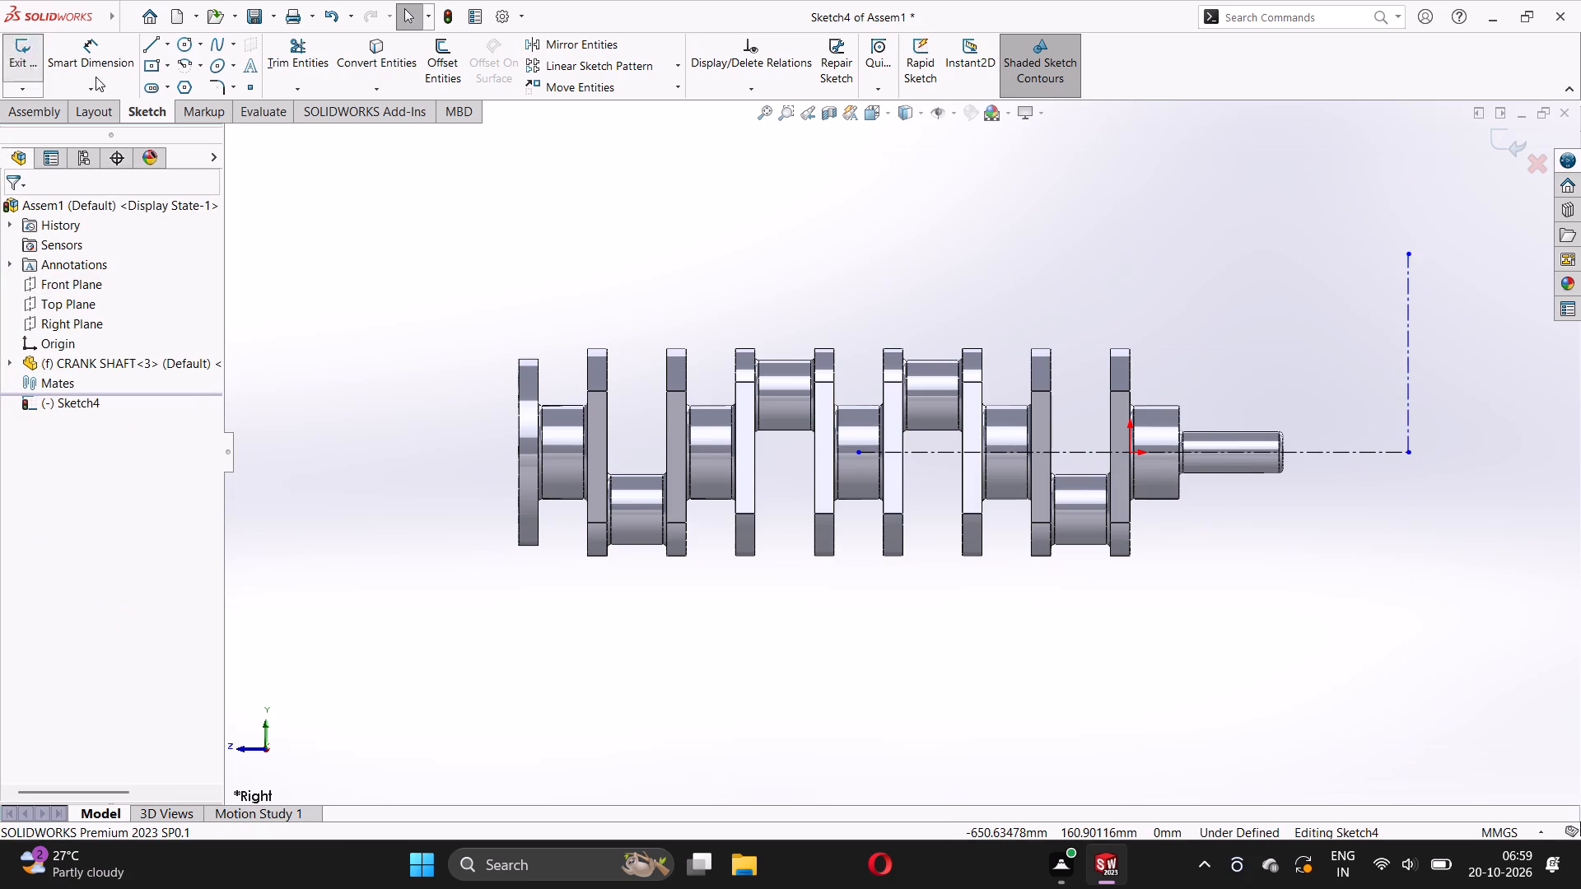
Sketch a second vertical centerline upward from the horizontal centerline at the shaft's narrow end section, level with the first one's top.
click(167, 43)
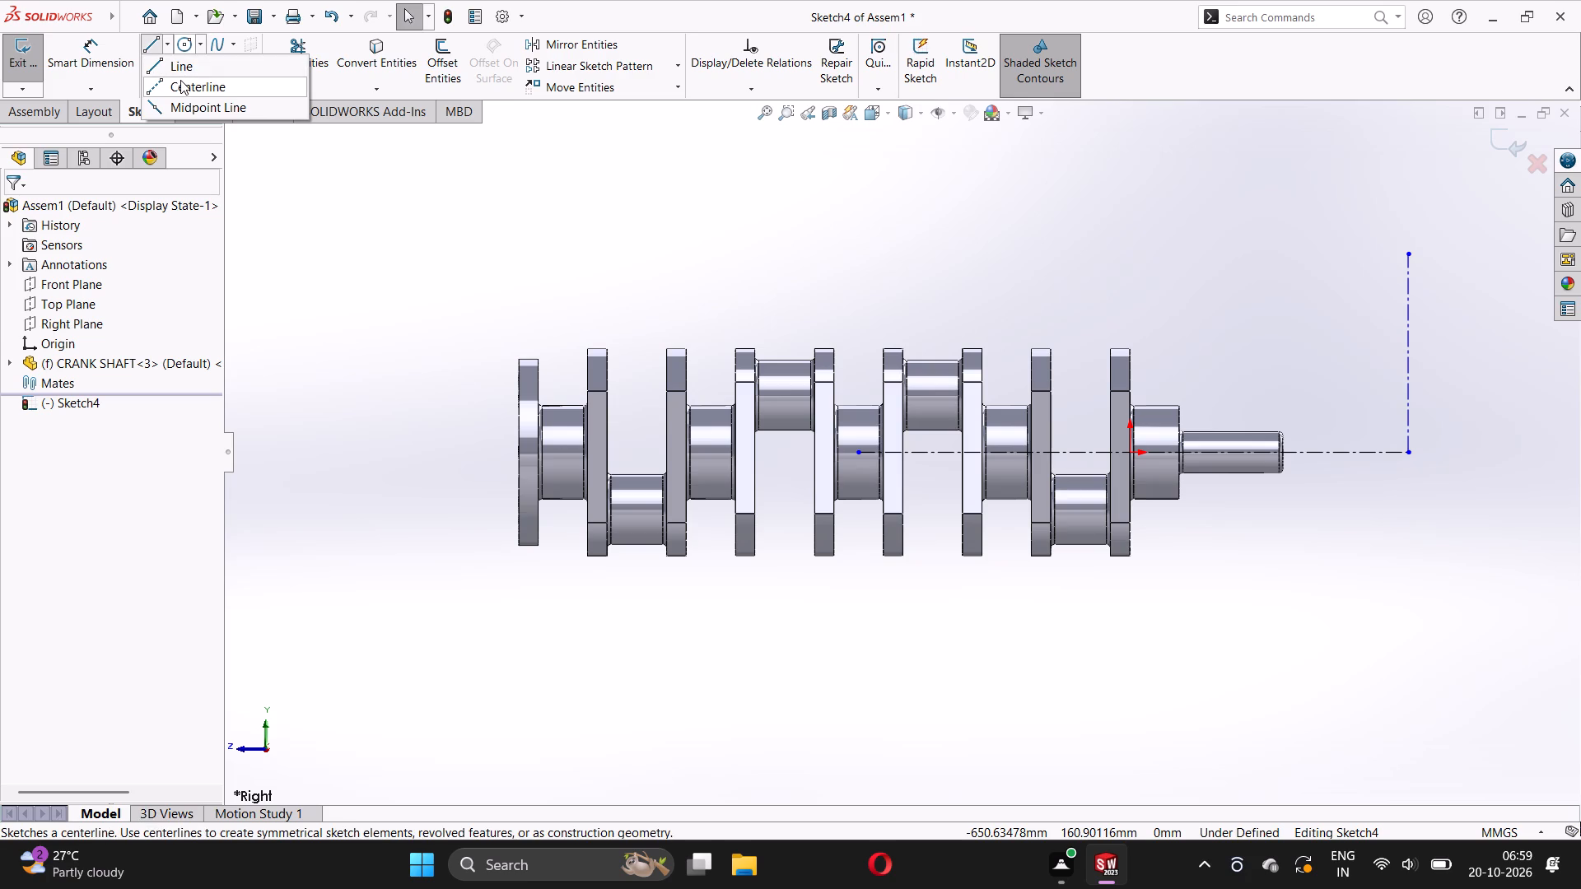
click(180, 81)
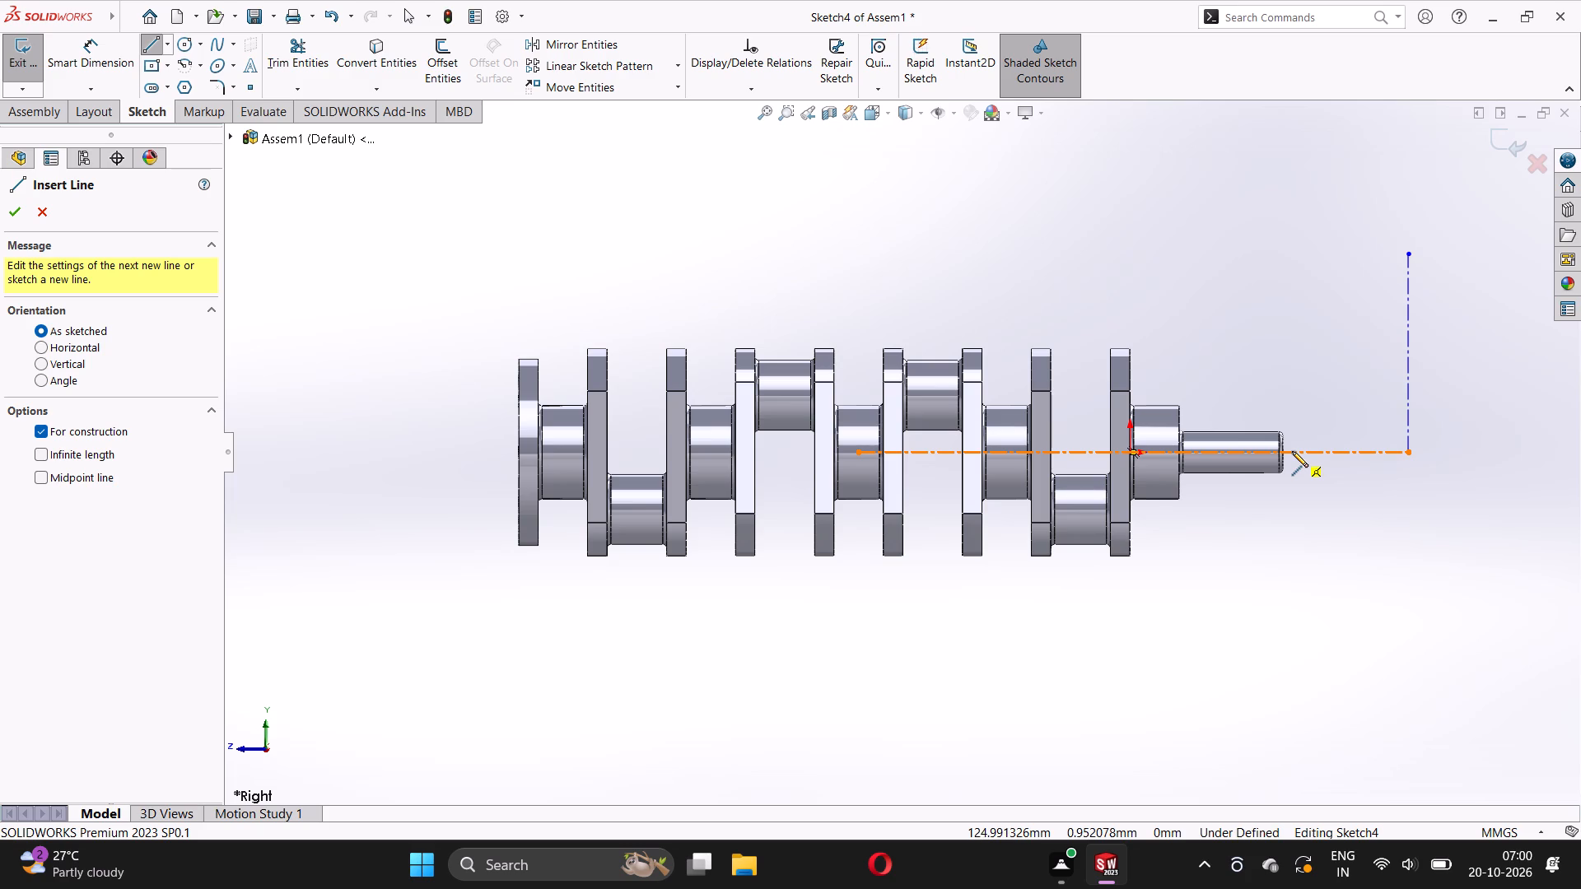
click(1215, 452)
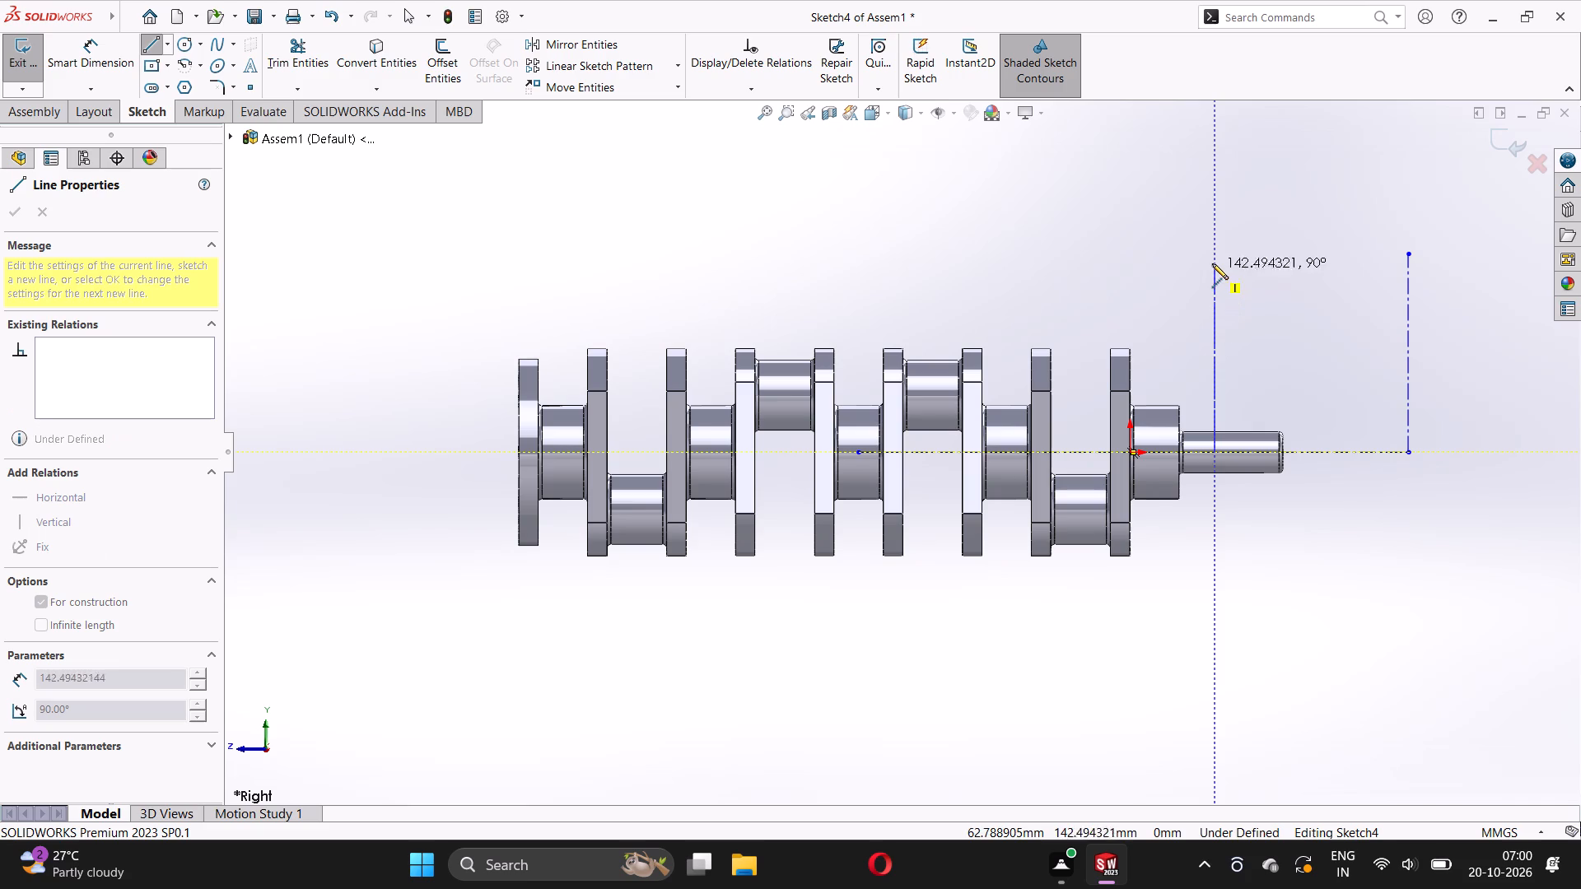
click(1216, 254)
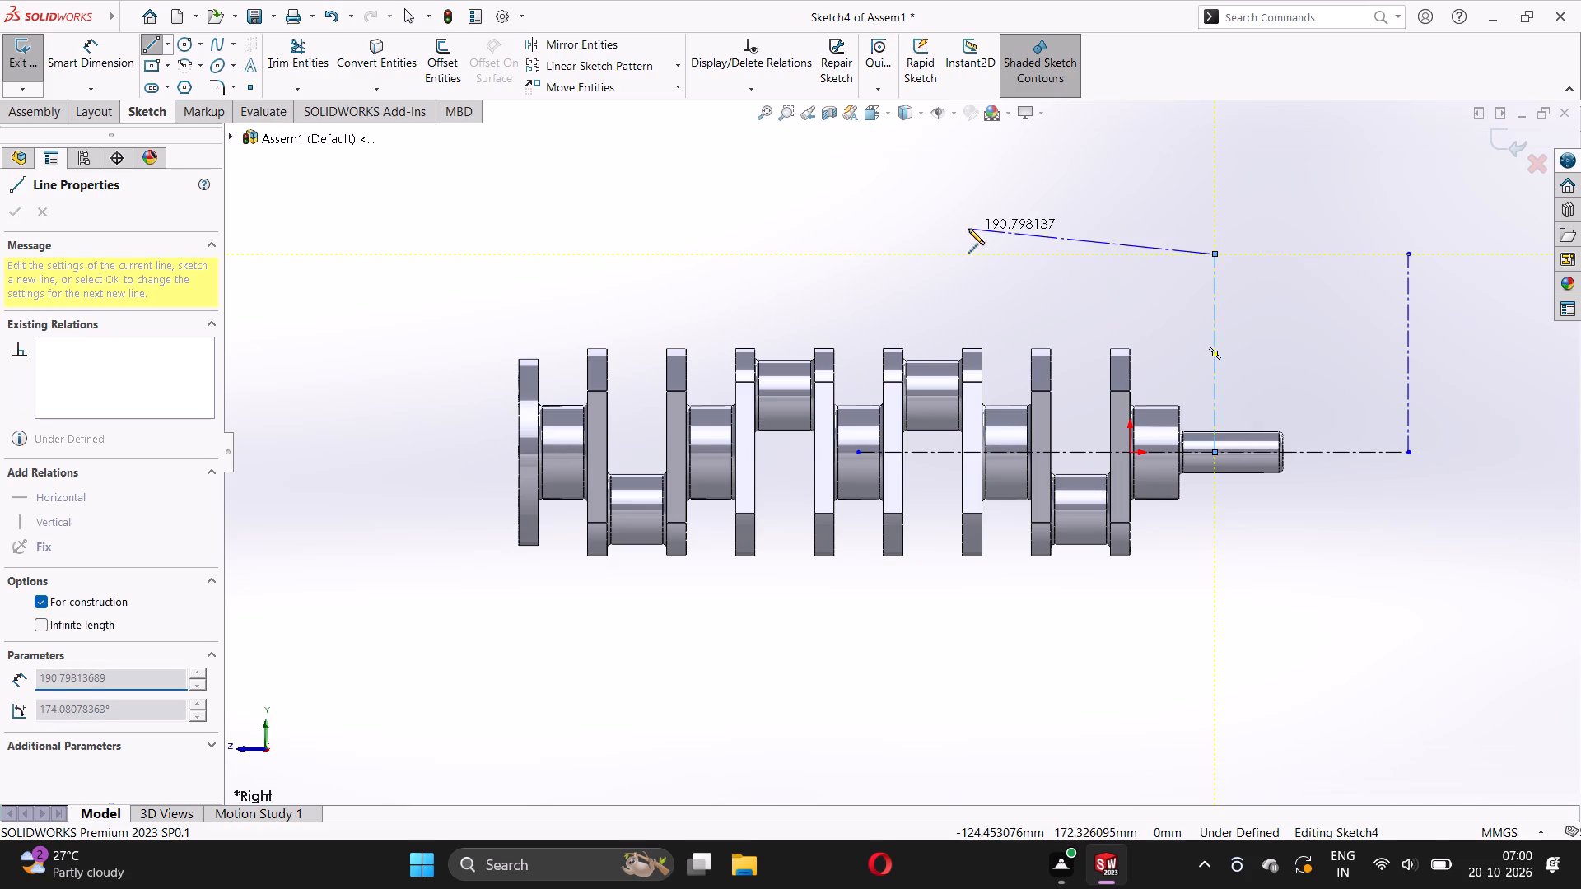
right_click(968, 229)
click(982, 235)
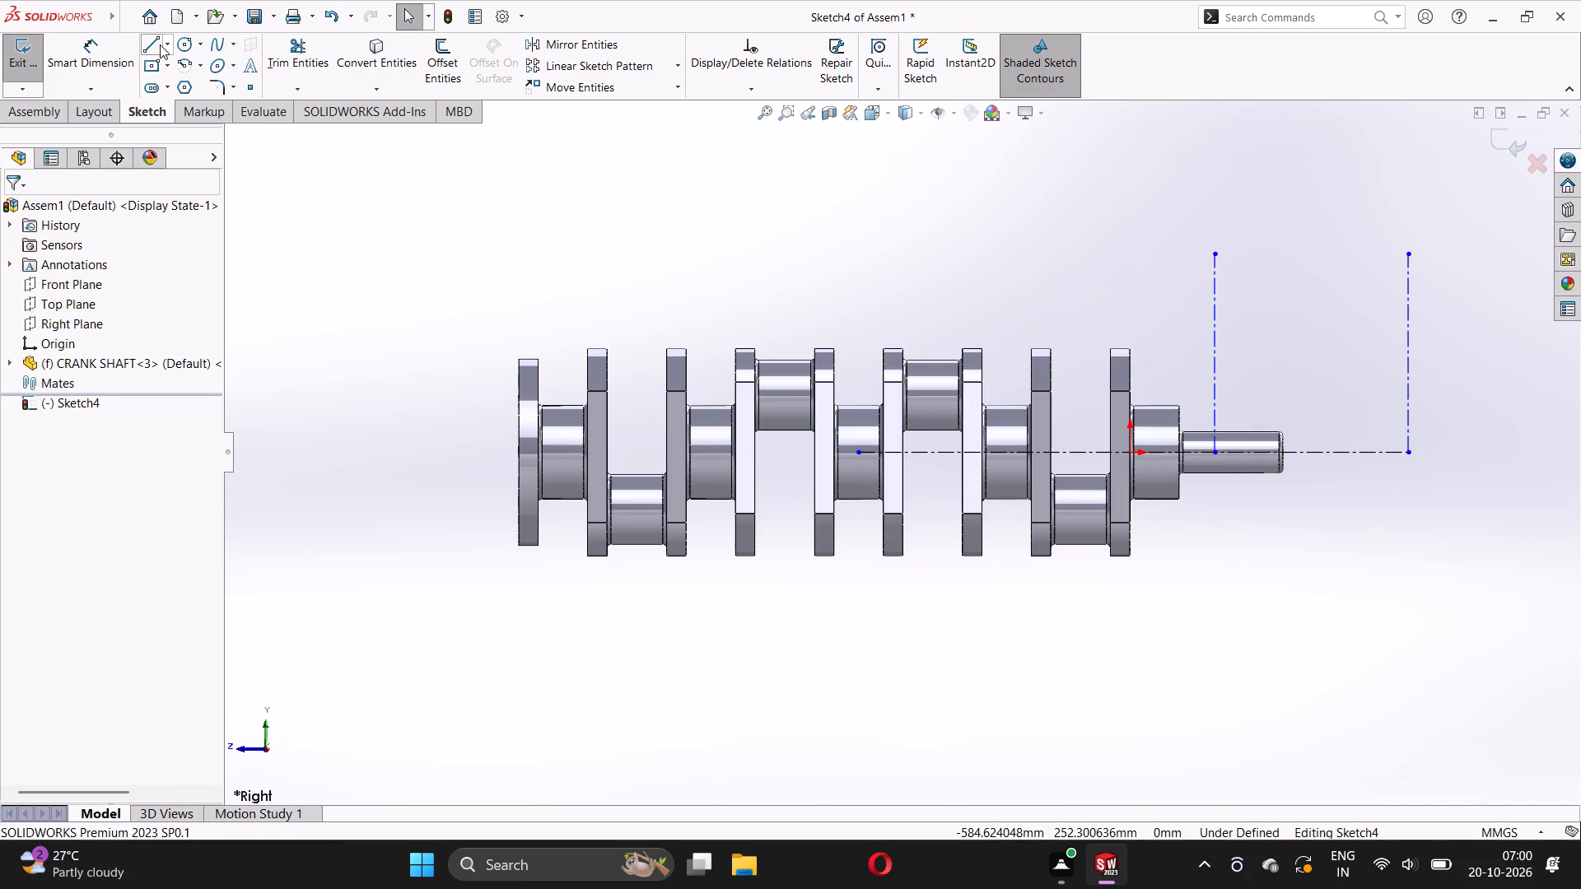
Sketch a third vertical centerline about 153 mm long upward from the horizontal centerline at the second main journal from the shaft's narrow end.
click(164, 44)
click(176, 81)
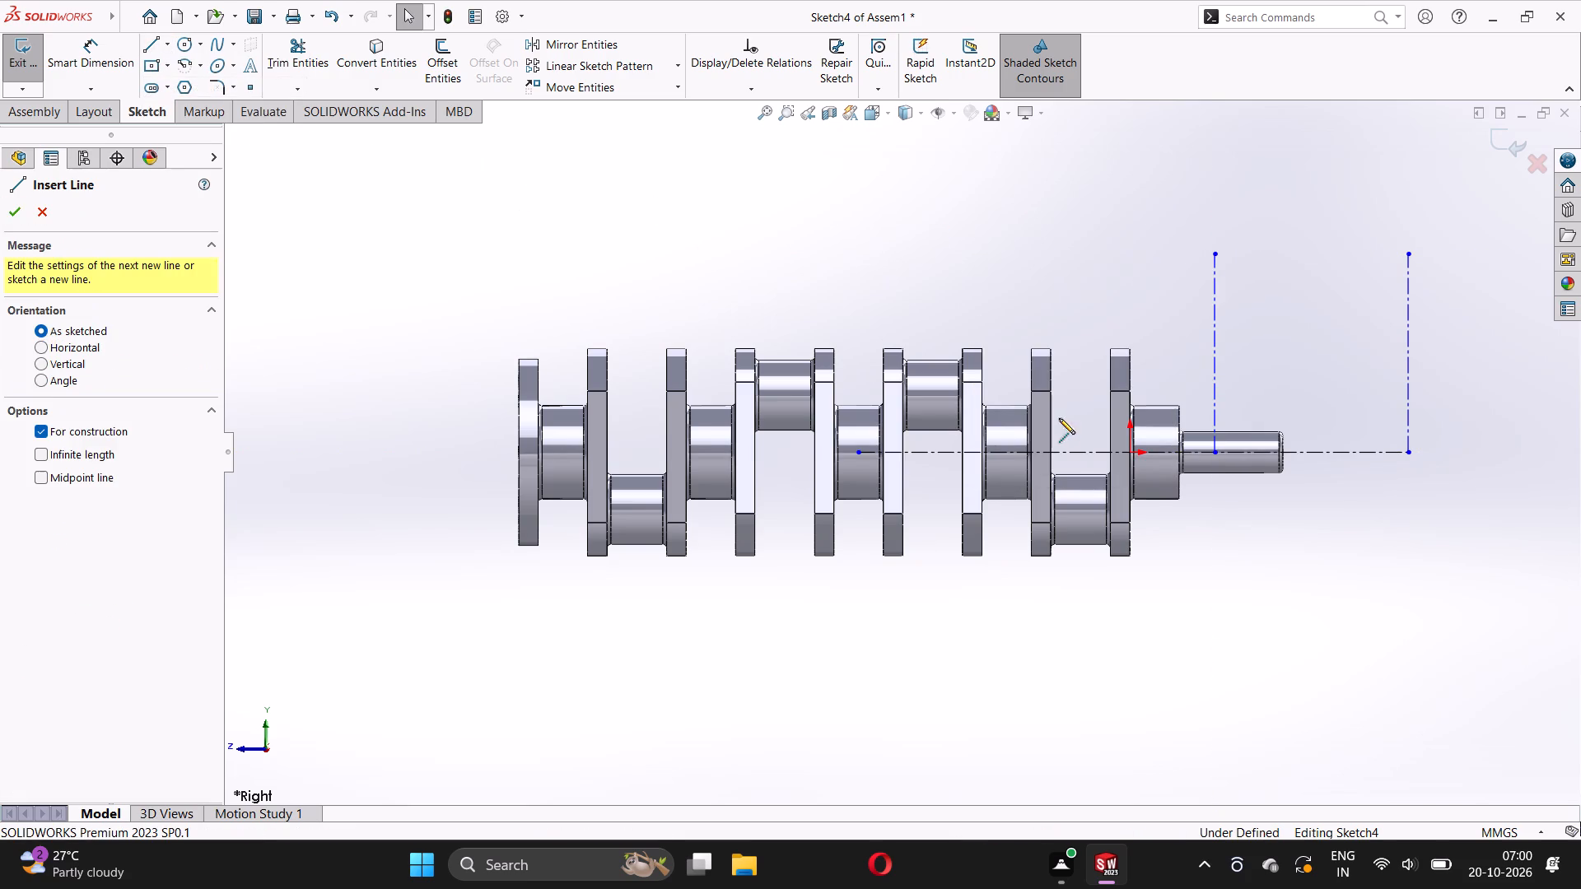
click(1026, 452)
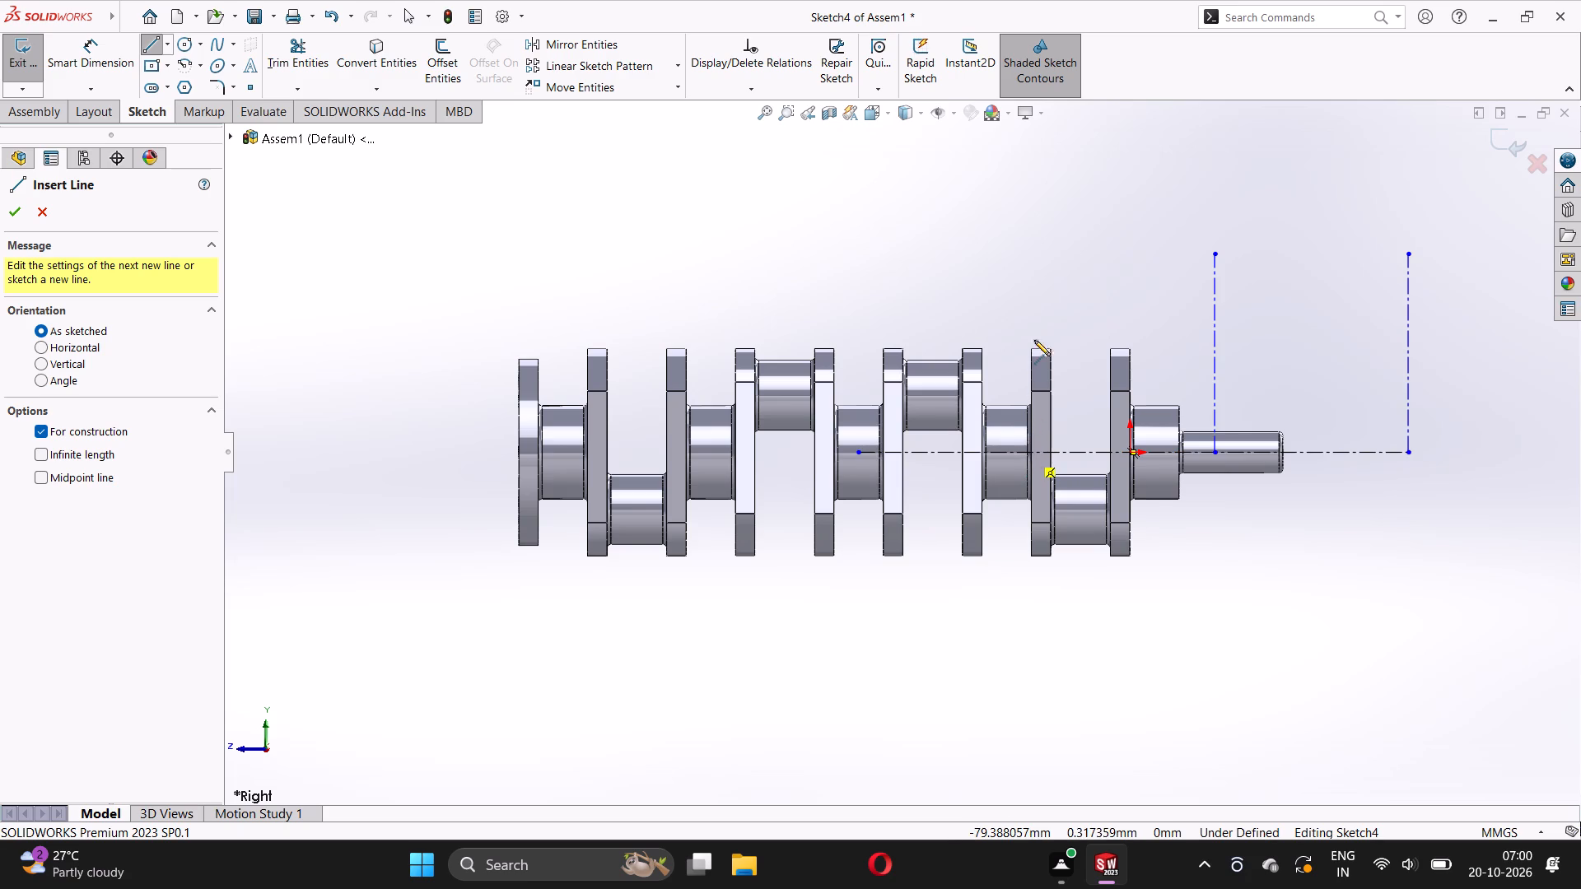
click(1024, 253)
right_click(693, 205)
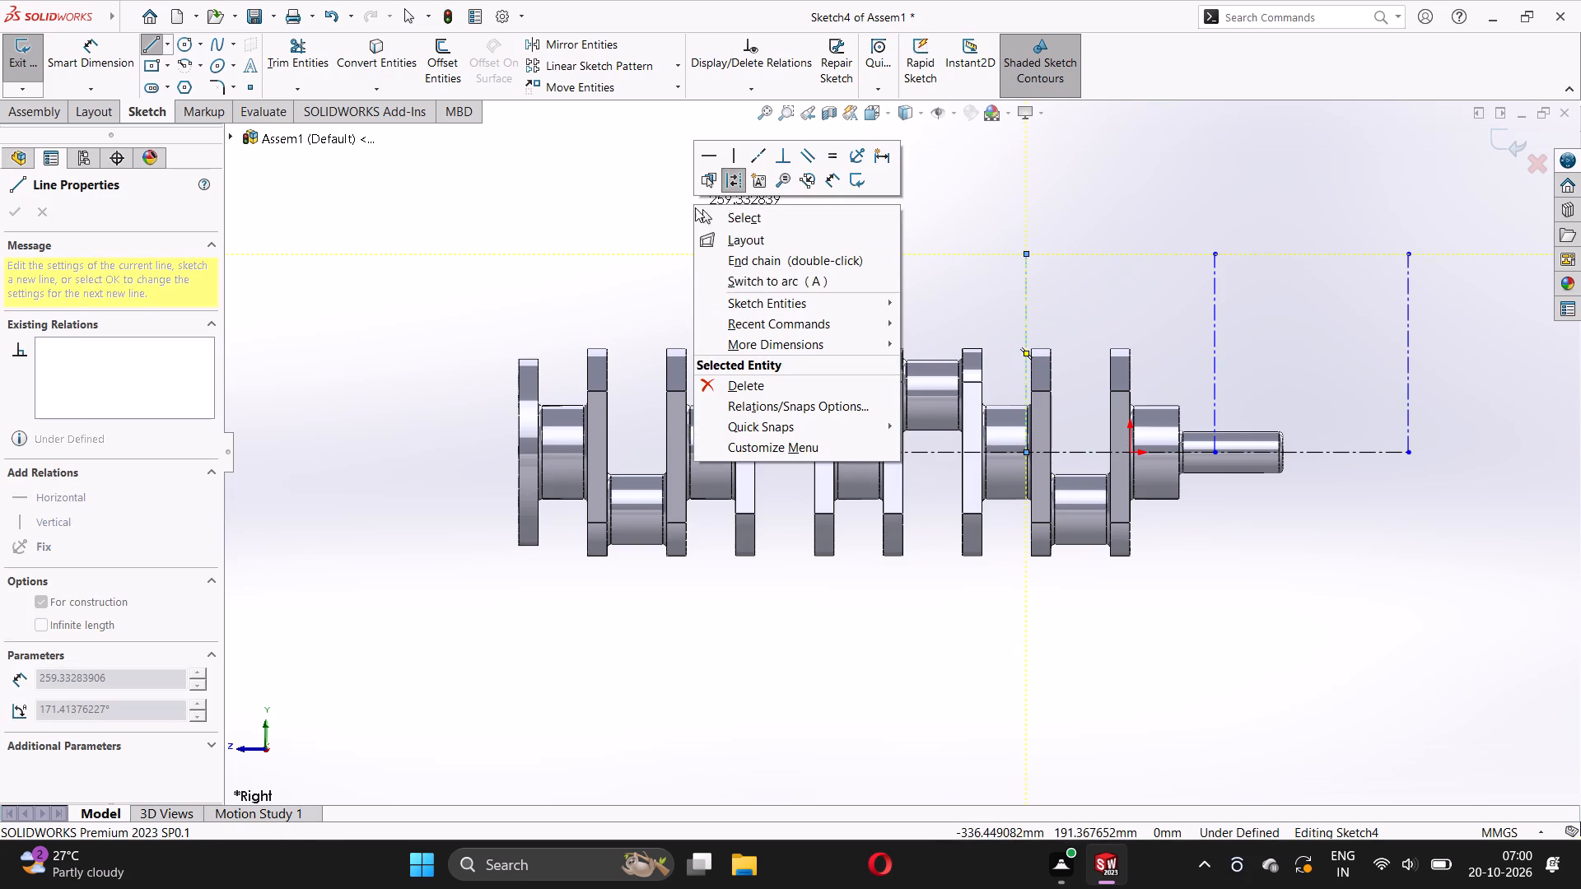
click(721, 220)
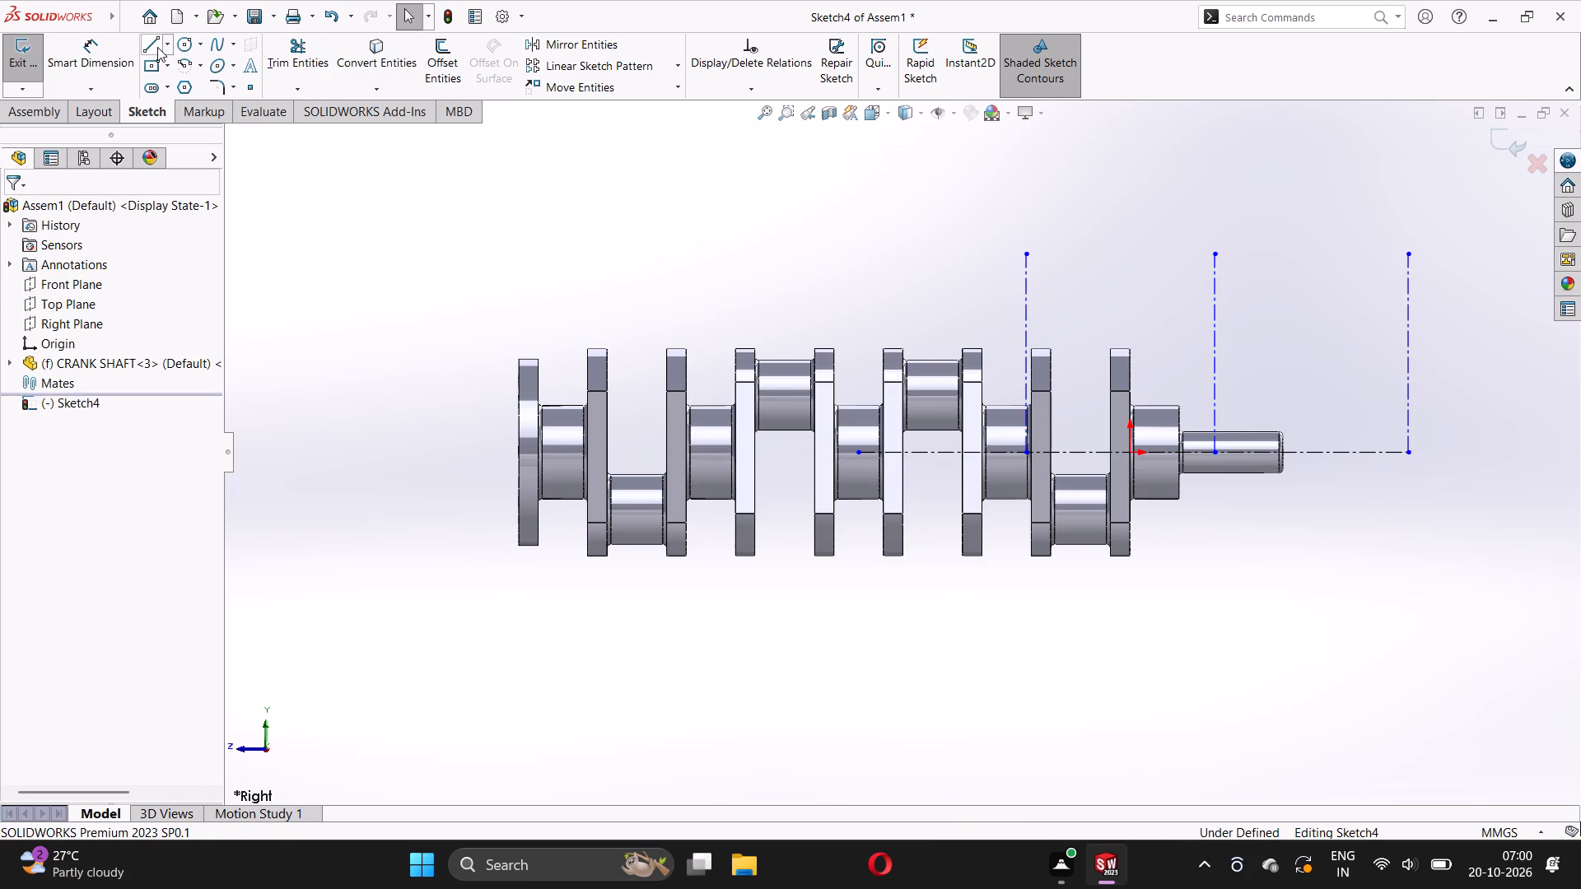
Sketch a fourth vertical centerline about 145 mm long upward from the horizontal centerline, just beyond the middle main journal.
click(166, 43)
click(184, 90)
click(912, 450)
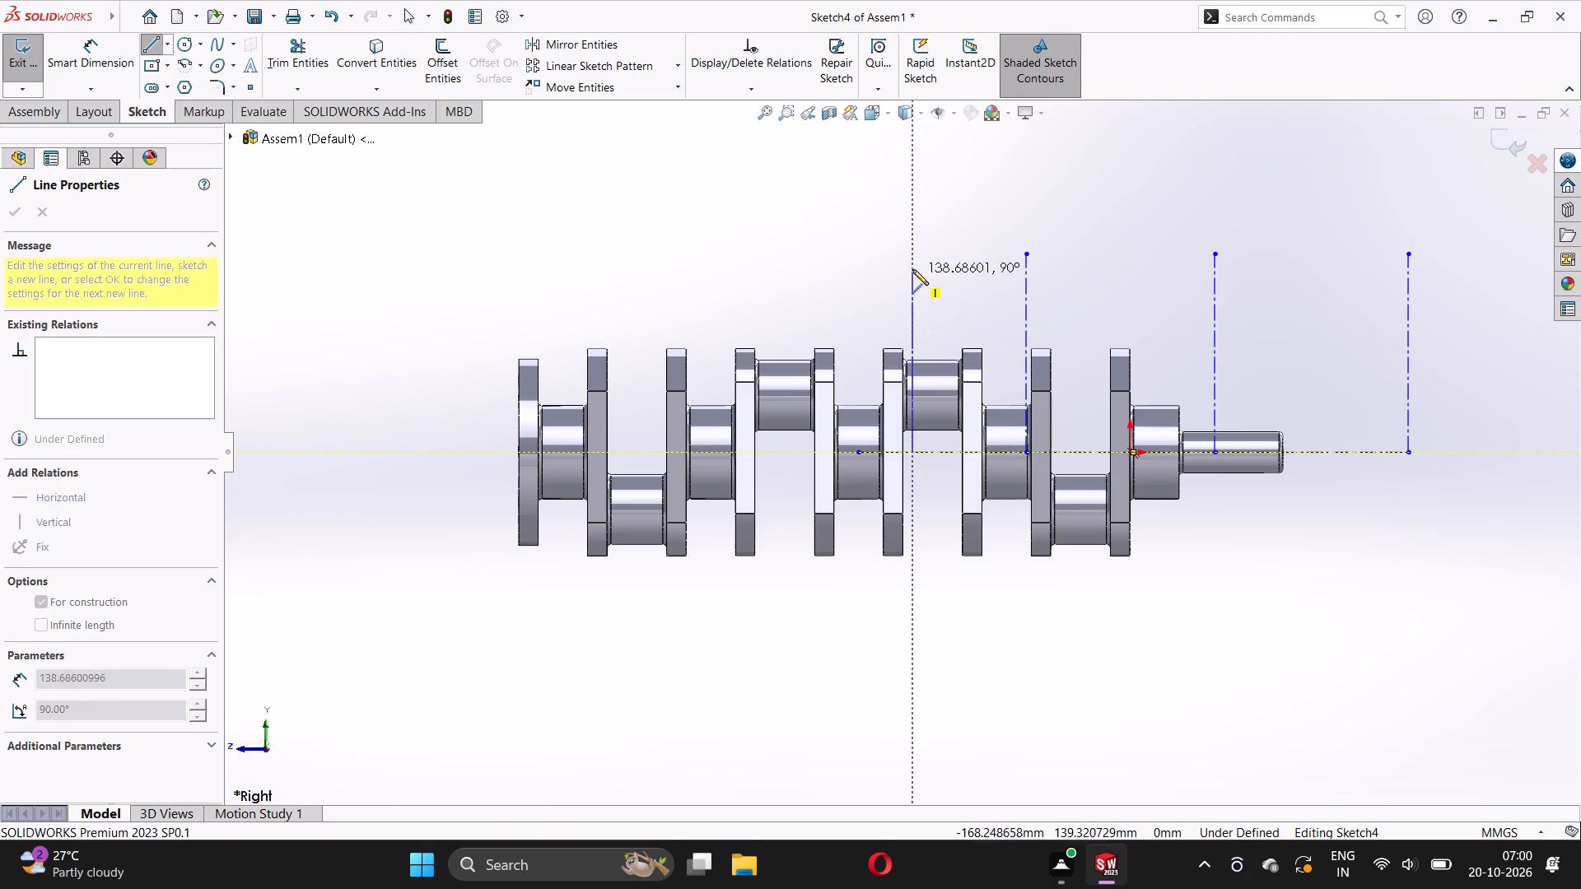
click(912, 264)
right_click(766, 254)
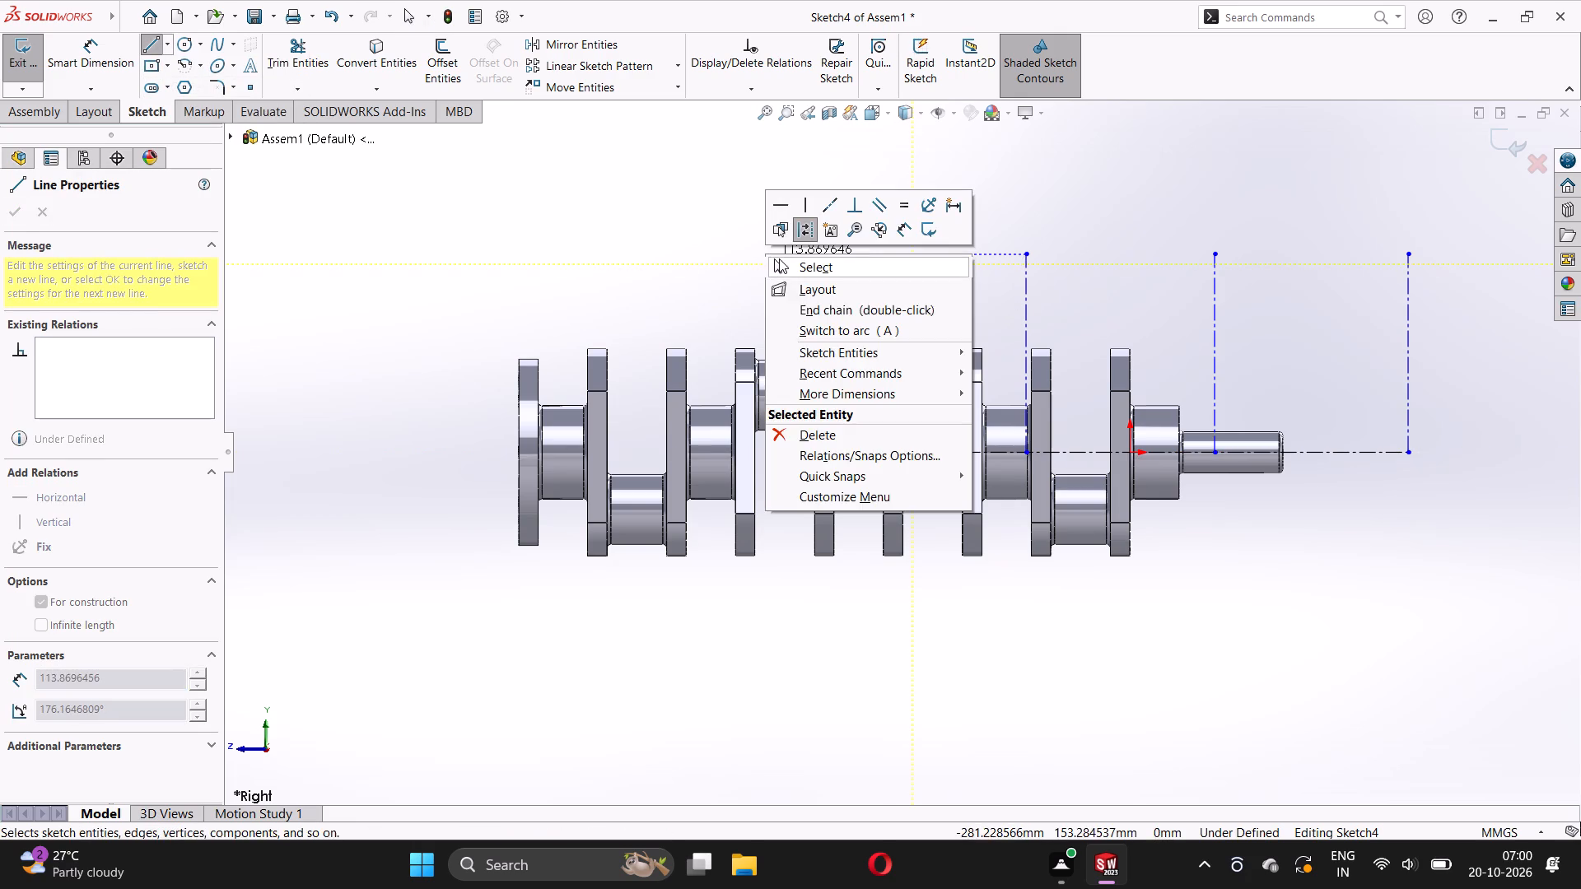
click(781, 260)
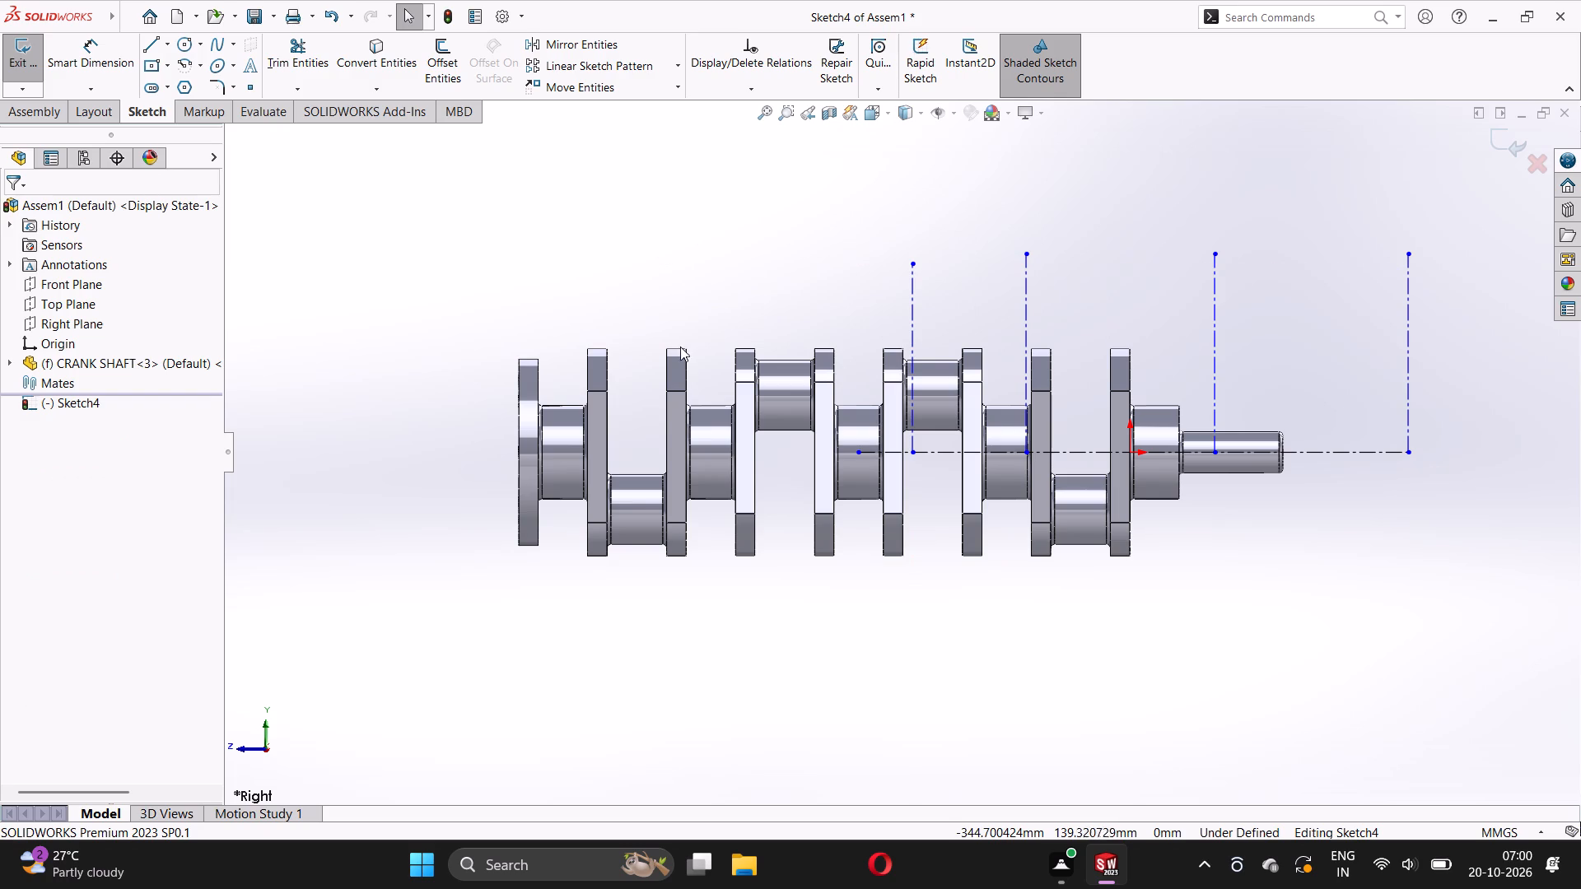
Dimension the spacing between the outermost vertical centerline and its neighbour at the shaft's narrow end as 156 mm.
click(101, 61)
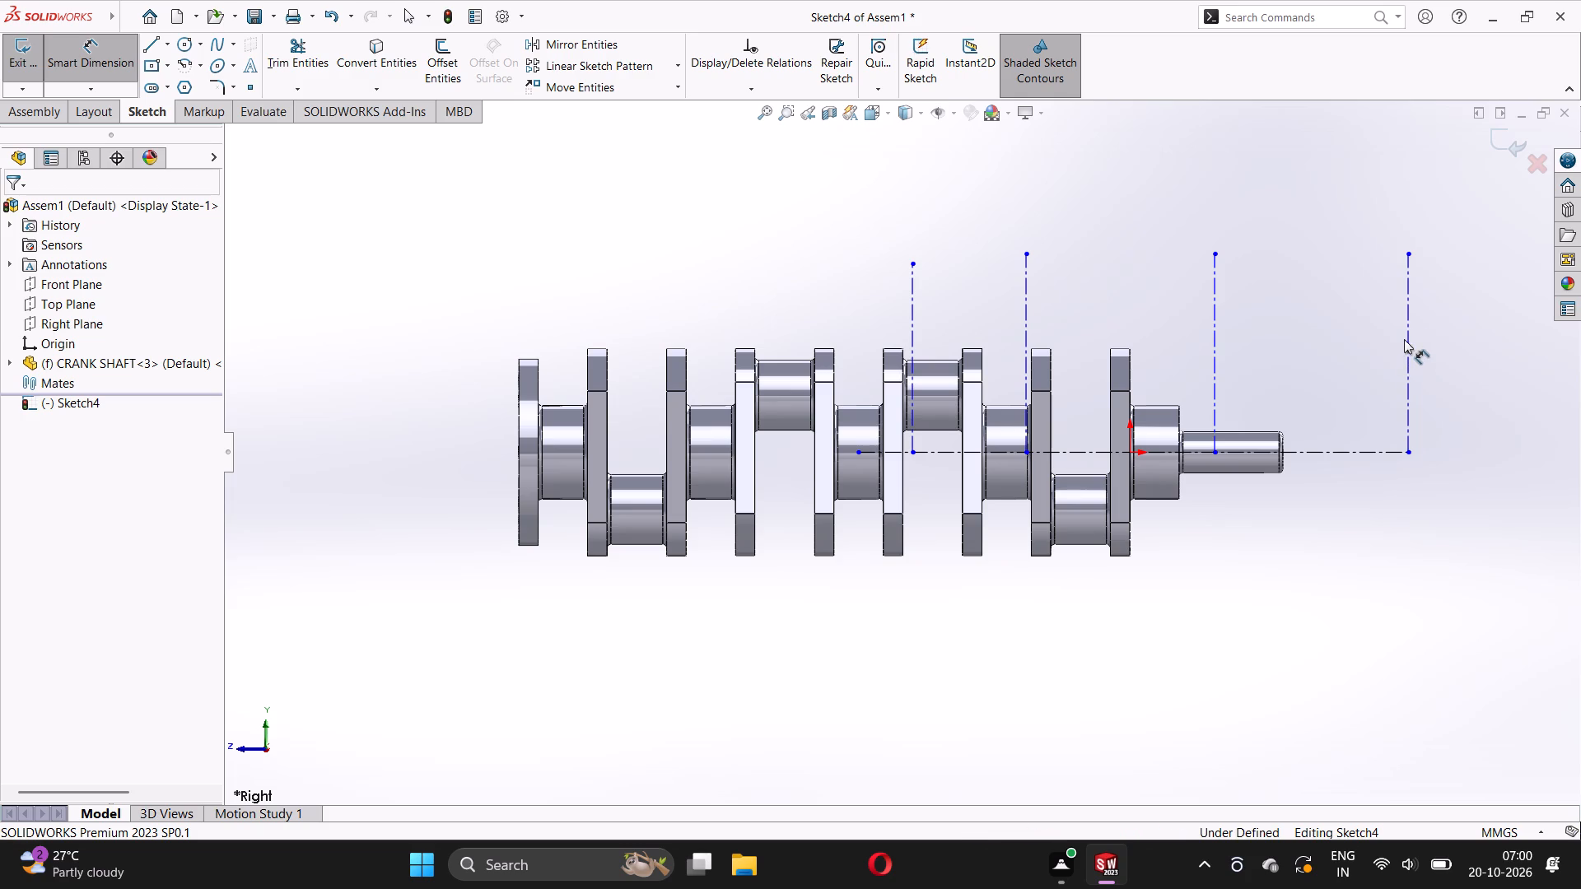
click(1409, 323)
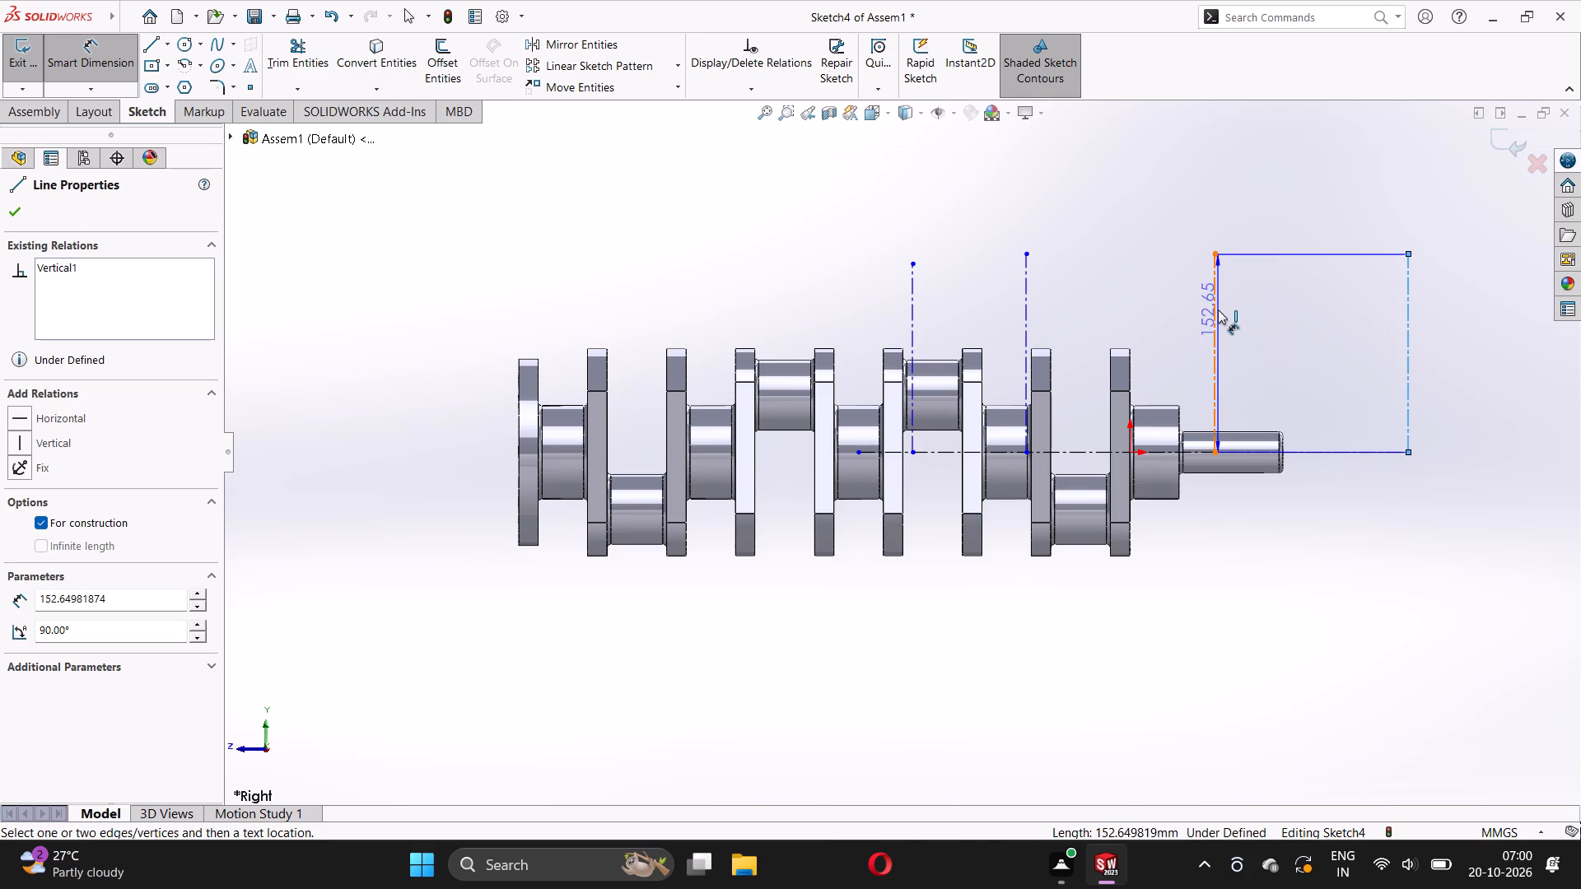
click(1218, 310)
click(1281, 340)
text(156)
key(Return)
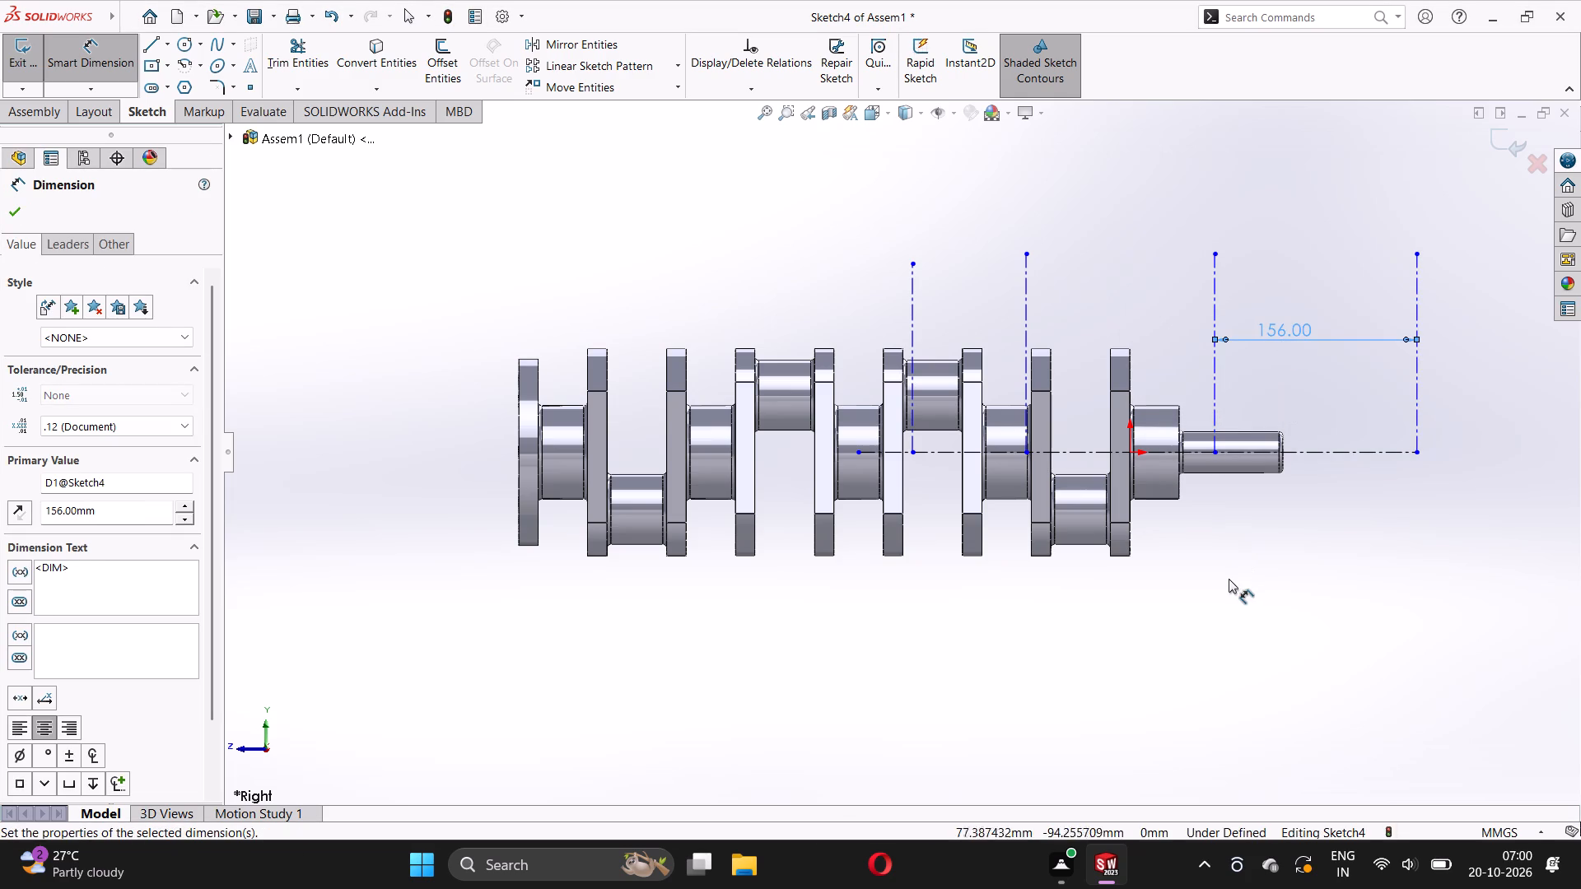
click(1229, 579)
Dimension the spacing between the second and third vertical centerlines, counted from the outer end, as 114 mm.
click(1217, 302)
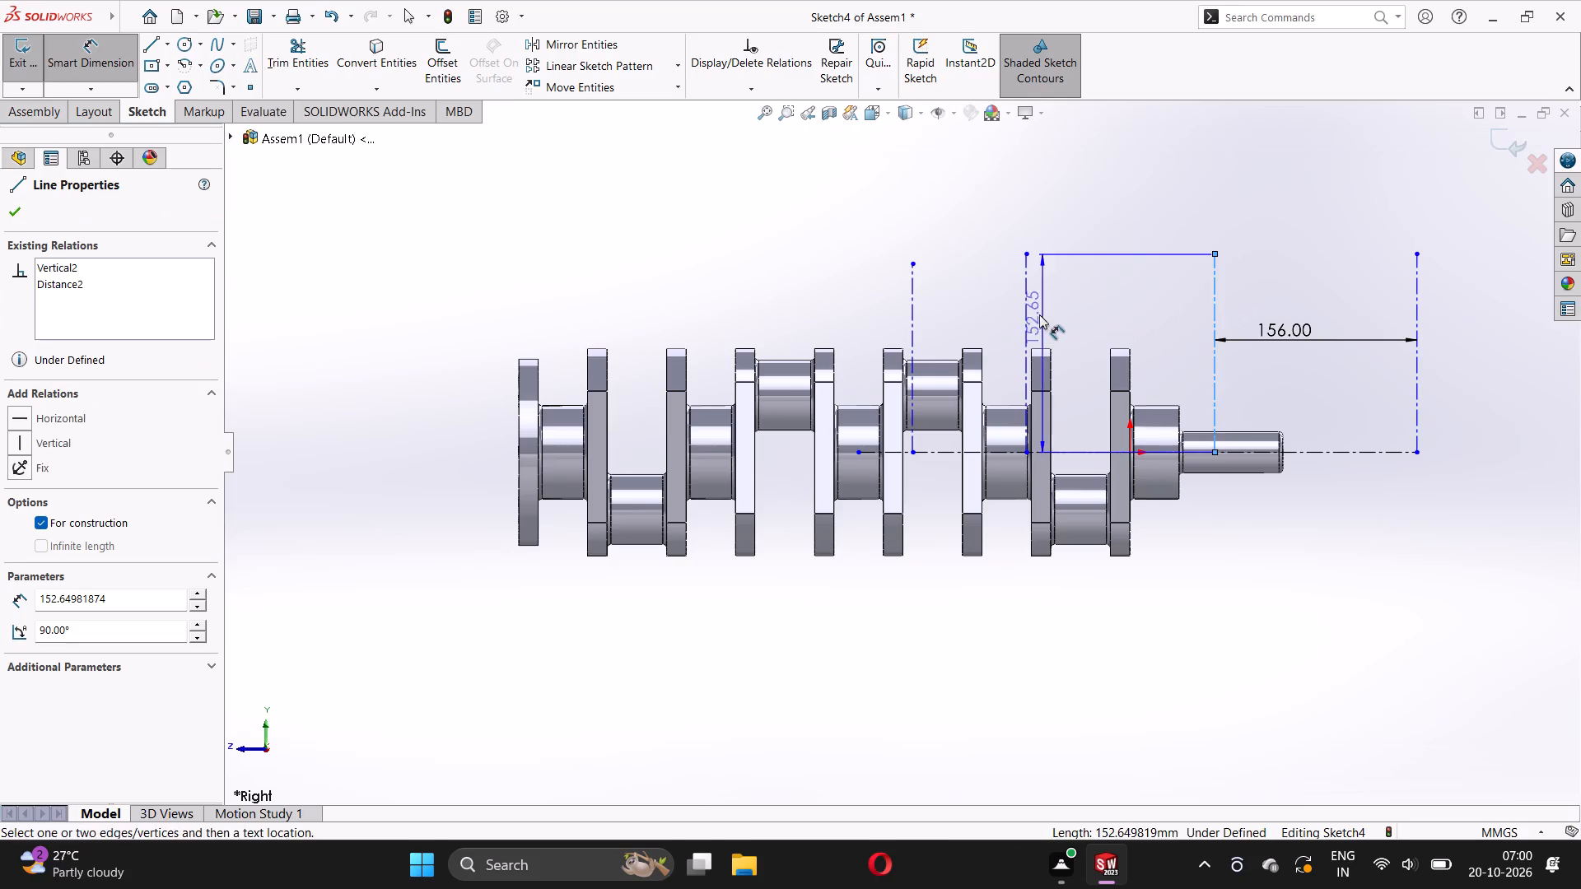
click(1029, 303)
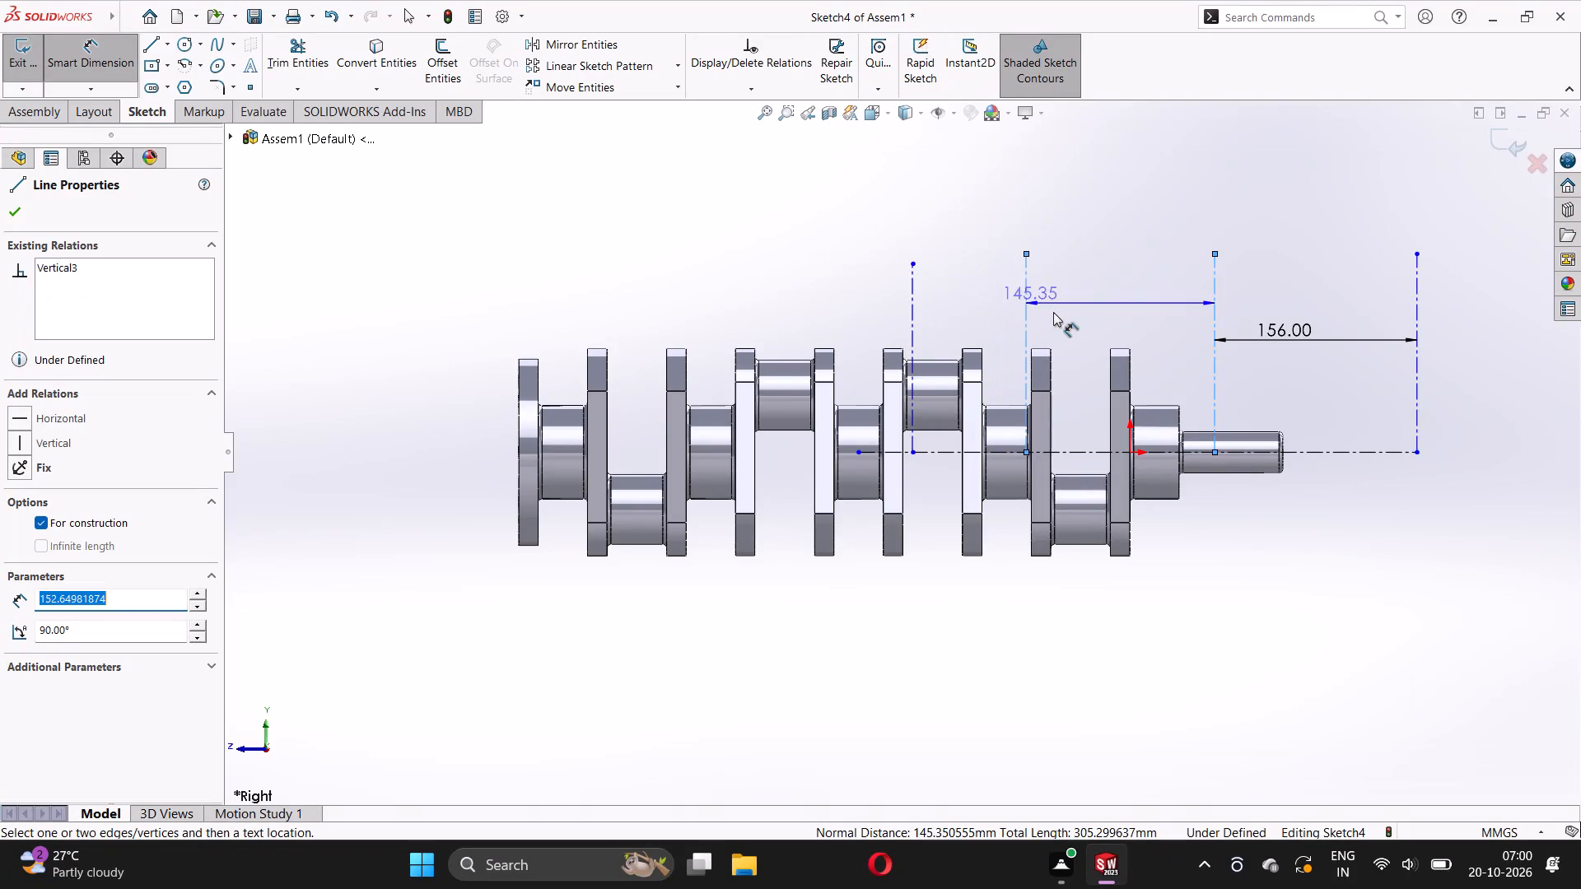
click(1072, 318)
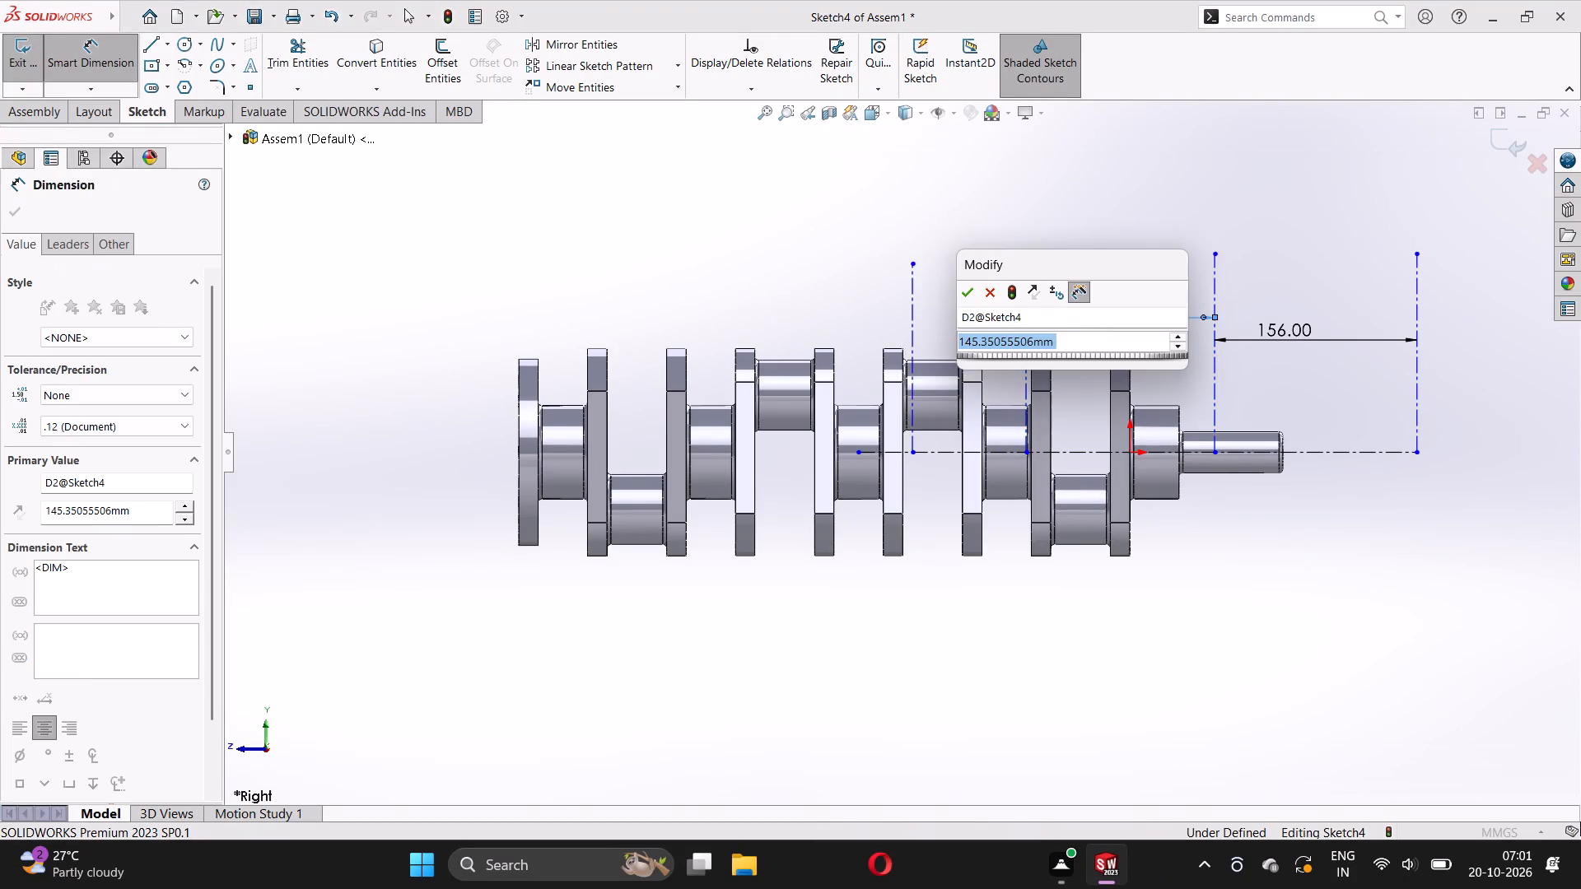
text(11)
key(4)
key(Return)
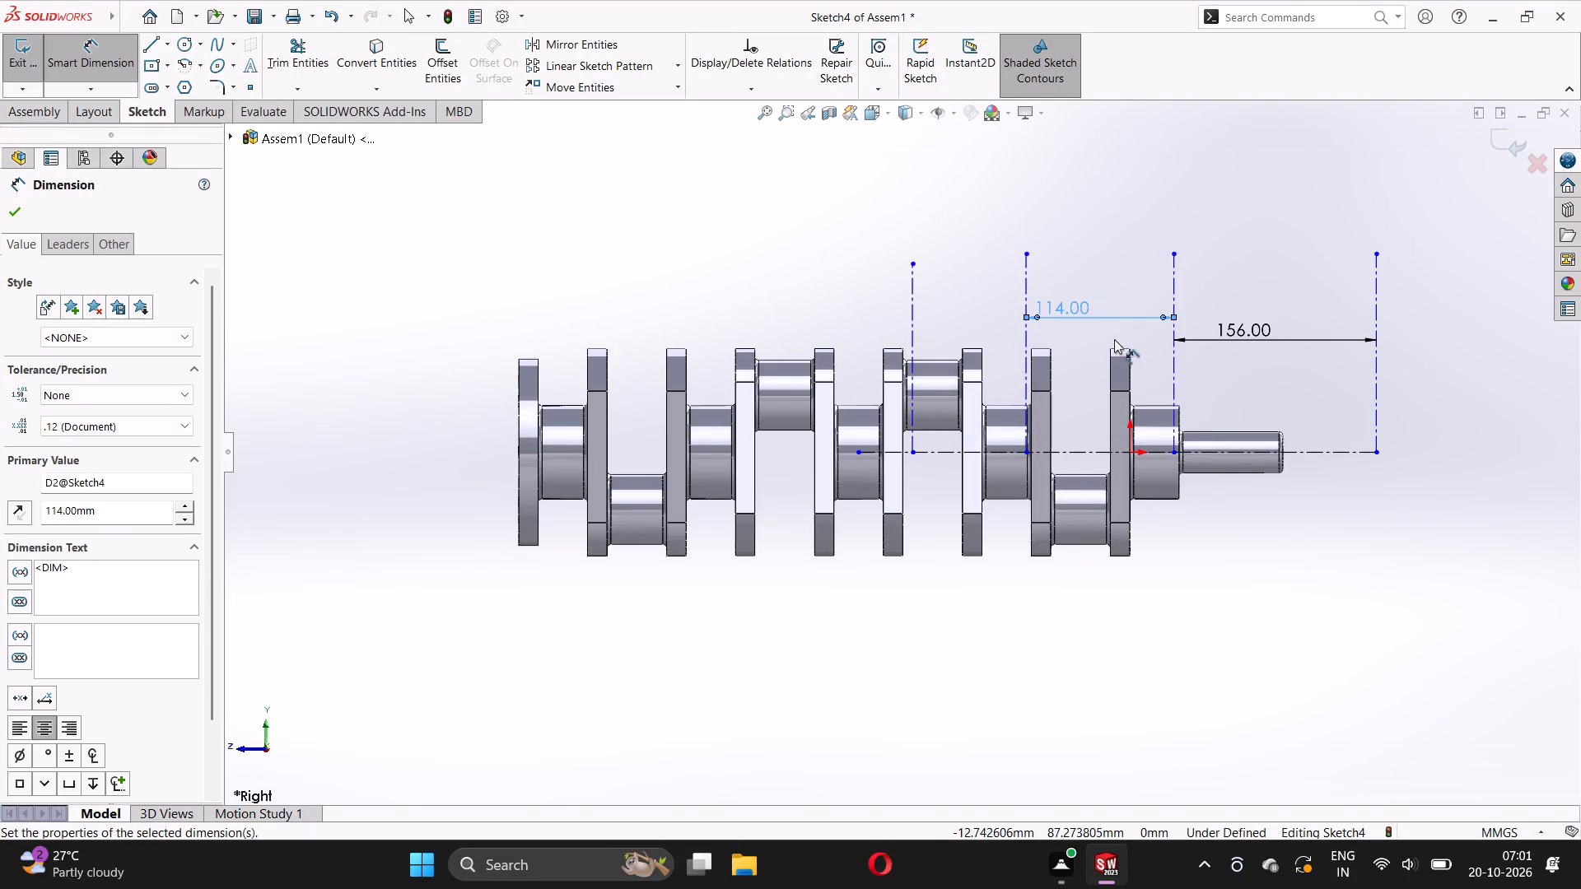
Dimension the spacing between the third and fourth vertical centerlines, counted from the outer end, as 114 mm.
click(1028, 291)
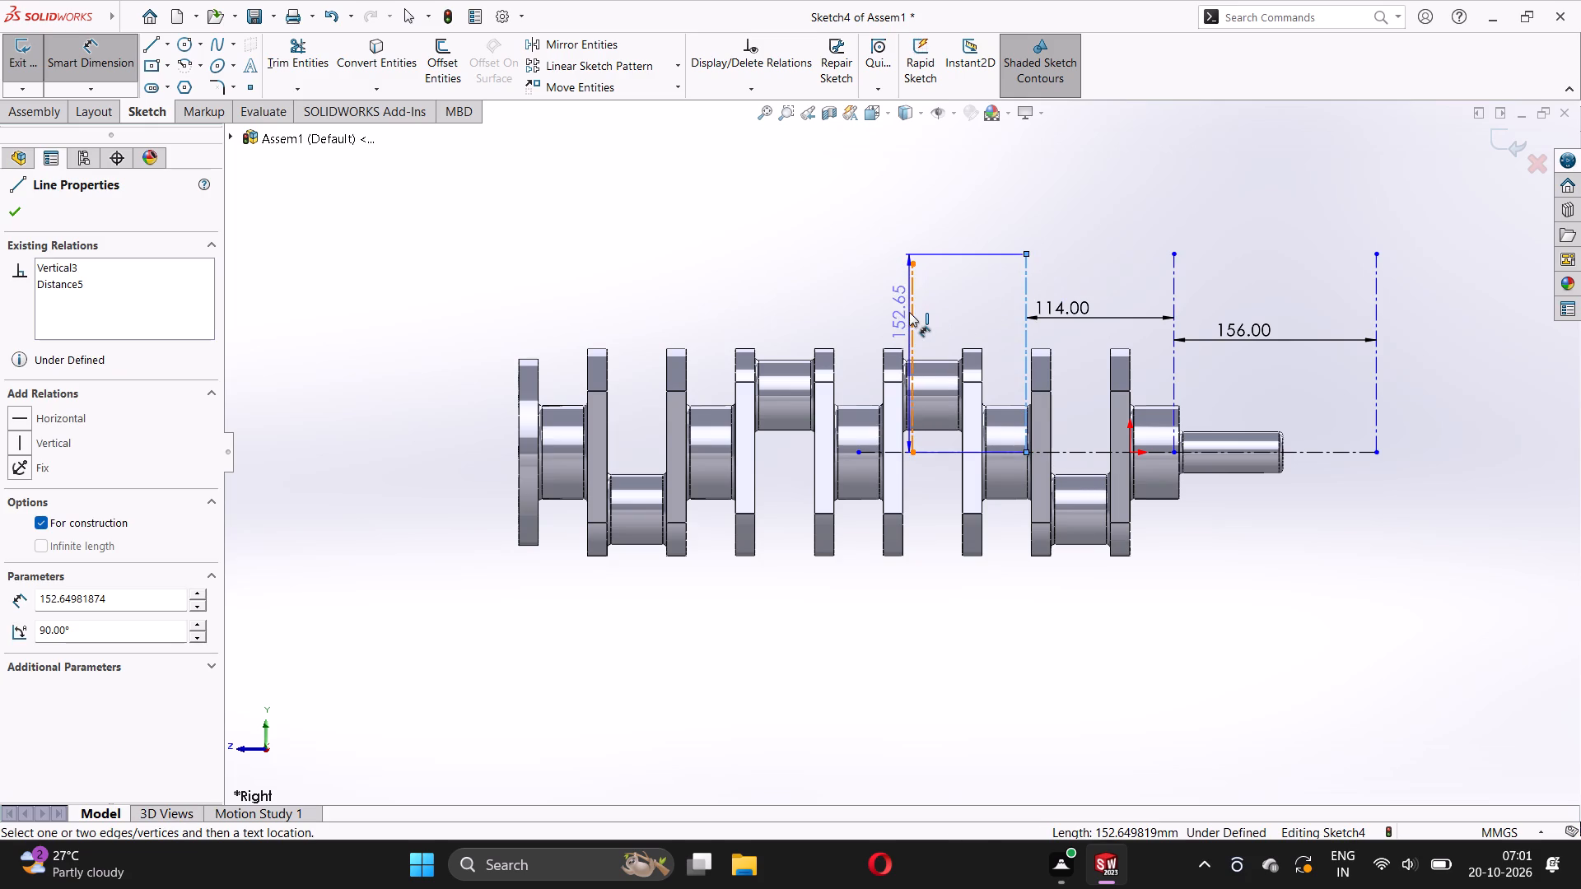
click(912, 312)
click(950, 319)
text(114)
key(Return)
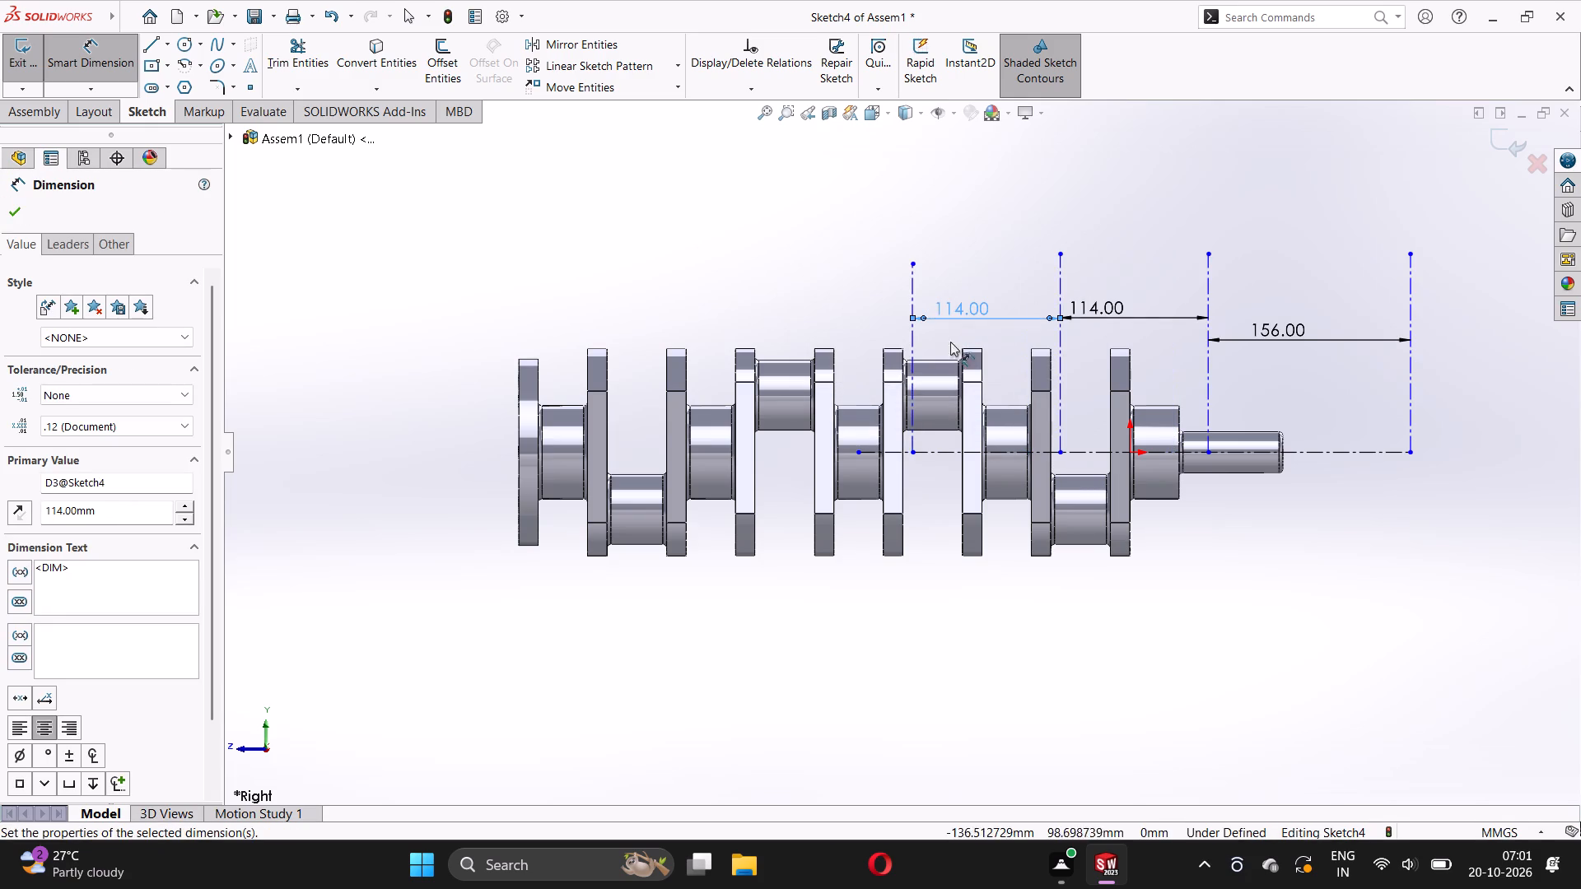
Dimension the distance from the innermost vertical centerline to the horizontal centerline's endpoint at the middle main journal as 91 mm.
click(911, 299)
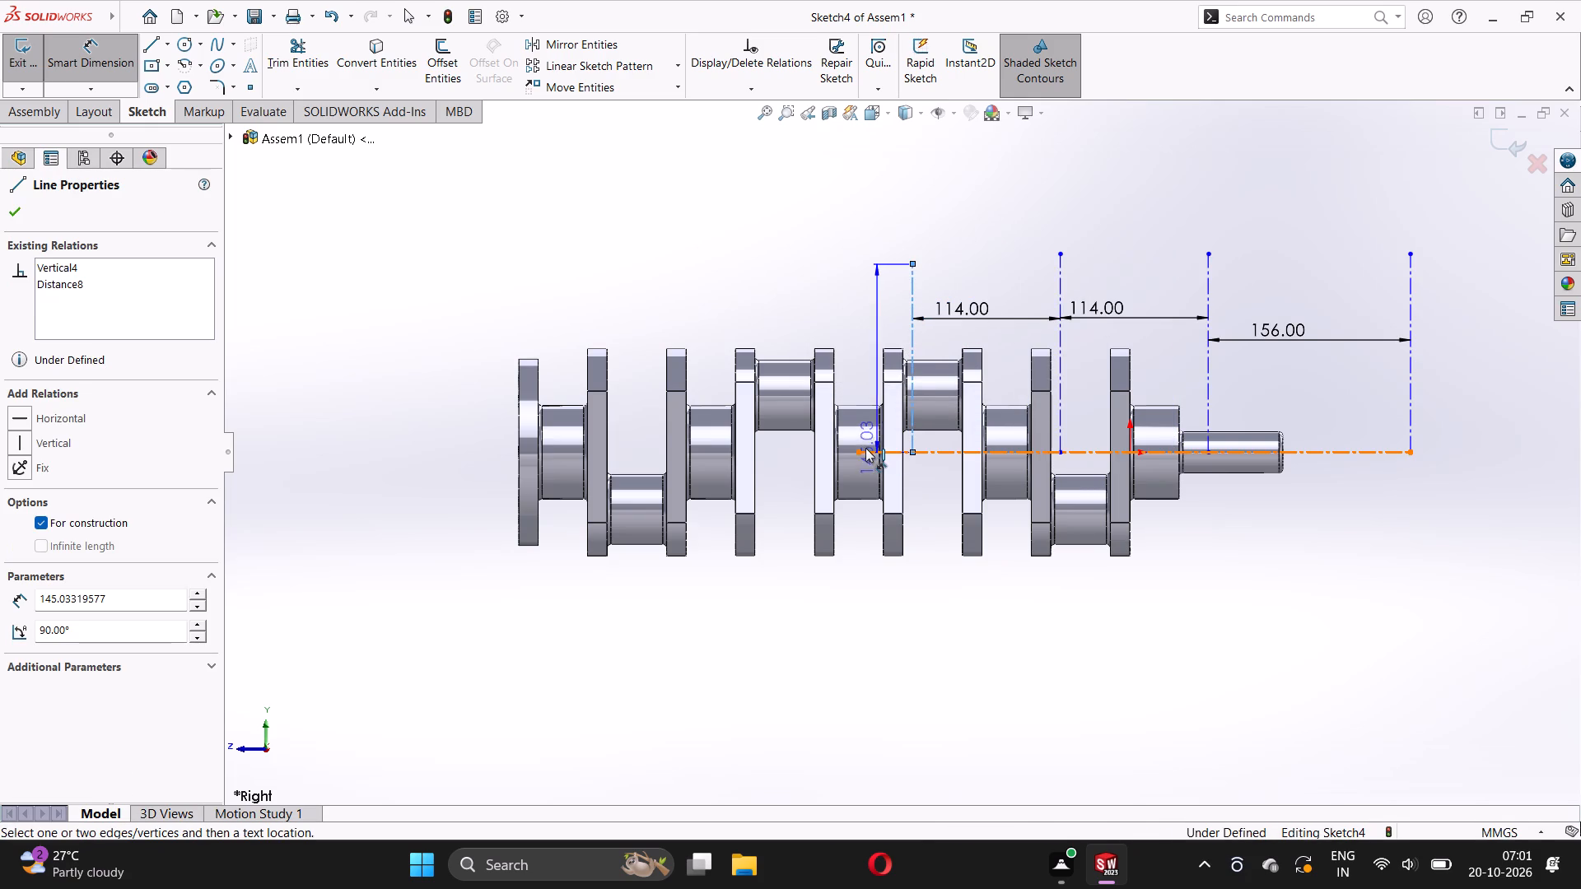
click(862, 449)
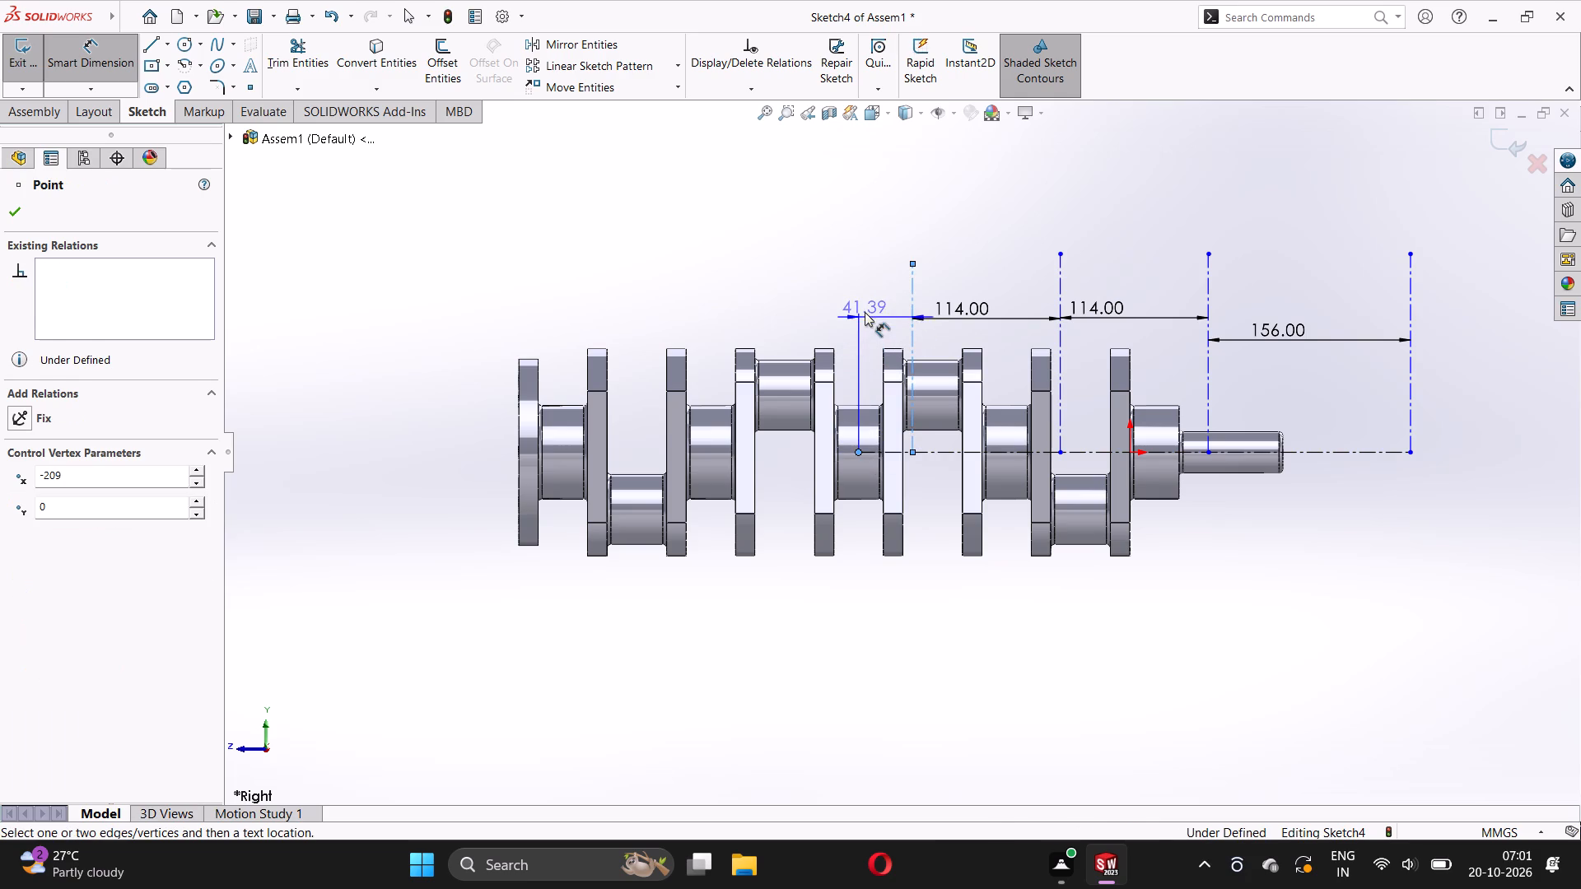
click(865, 312)
text(91)
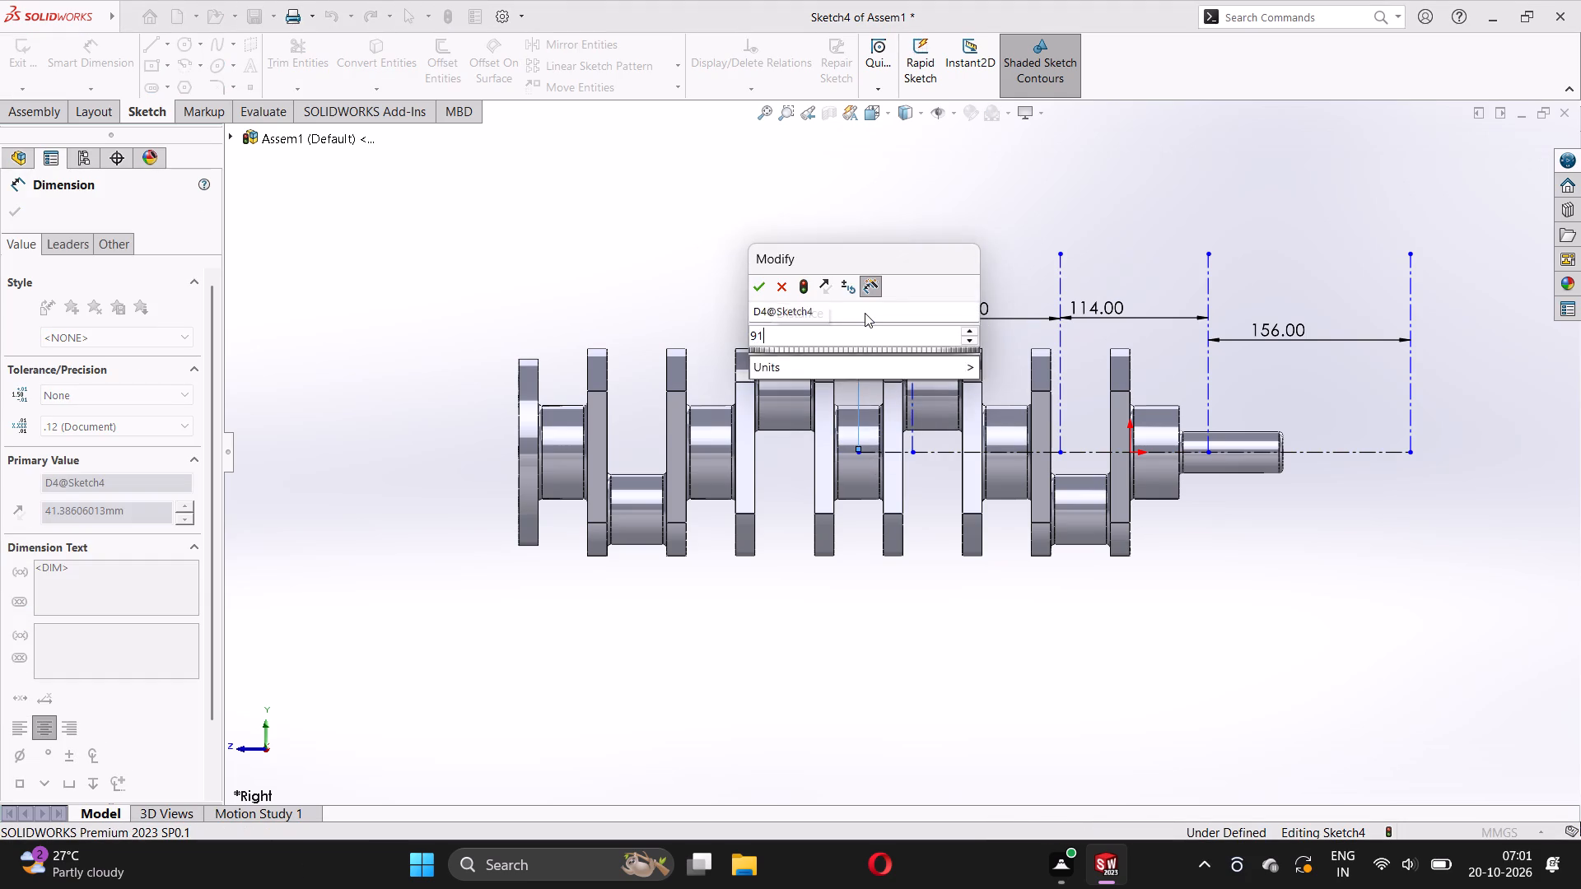
key(Return)
Change the outermost 156 mm spacing dimension between the vertical centerlines to 114 mm.
double_click(1345, 338)
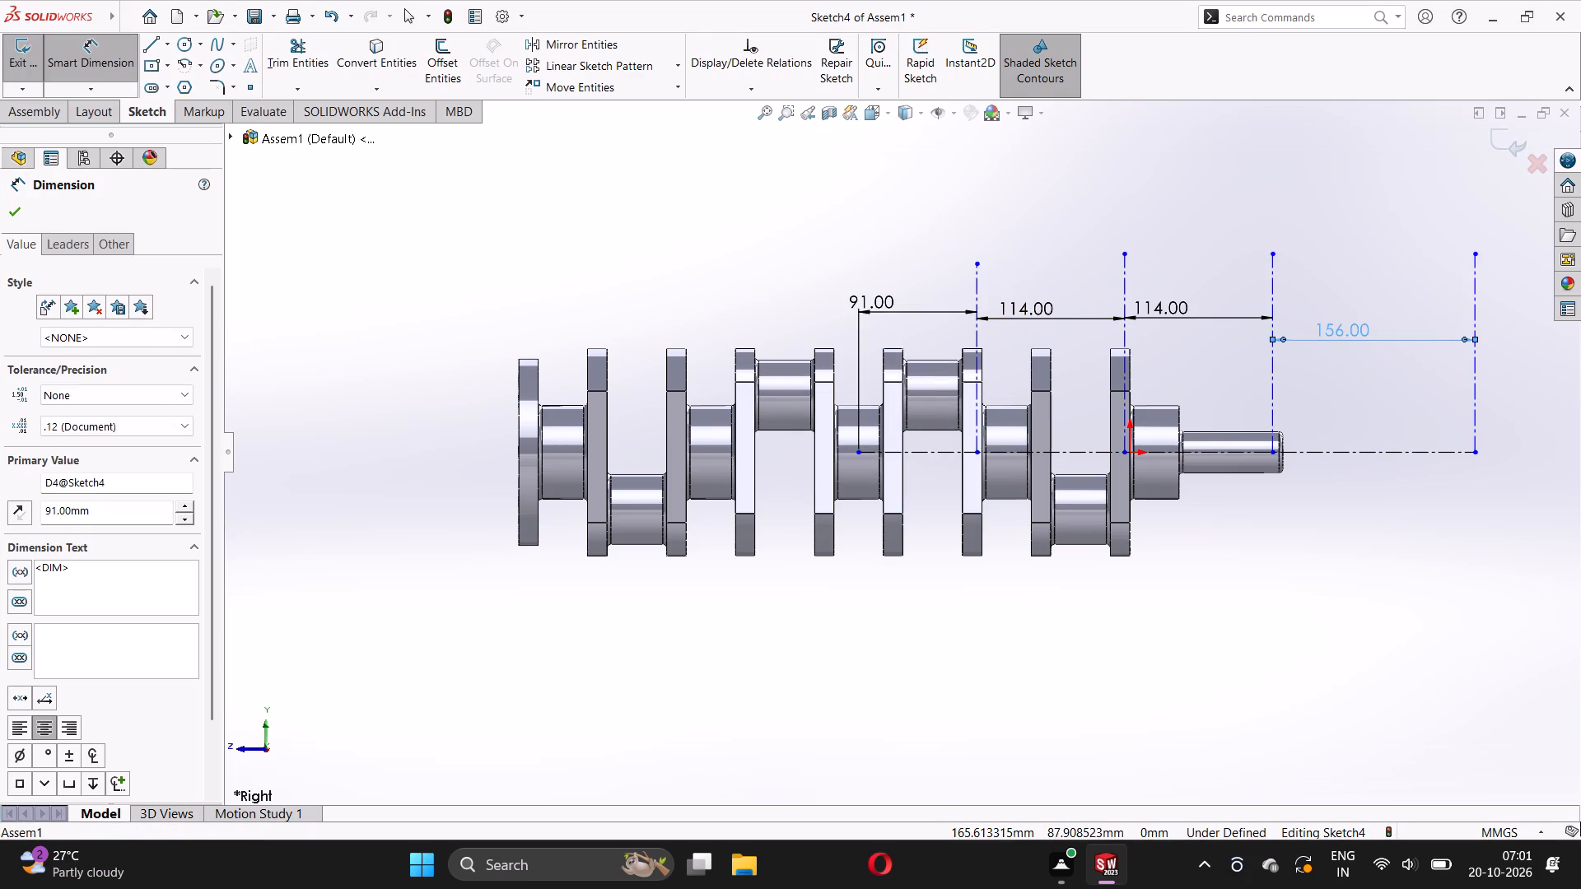
text(114)
key(Return)
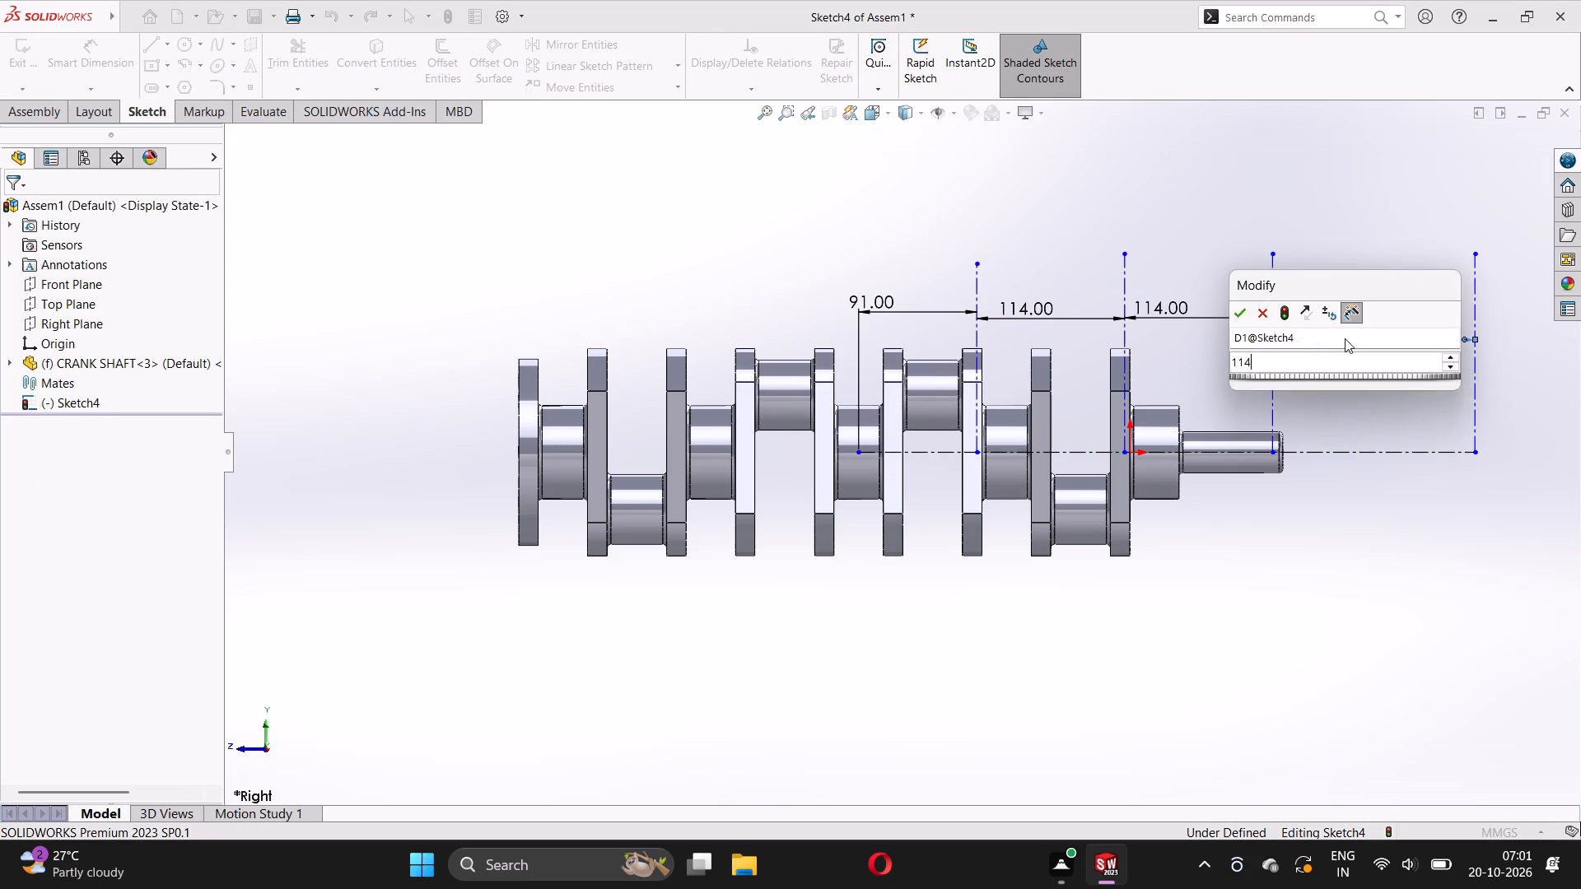
click(1264, 557)
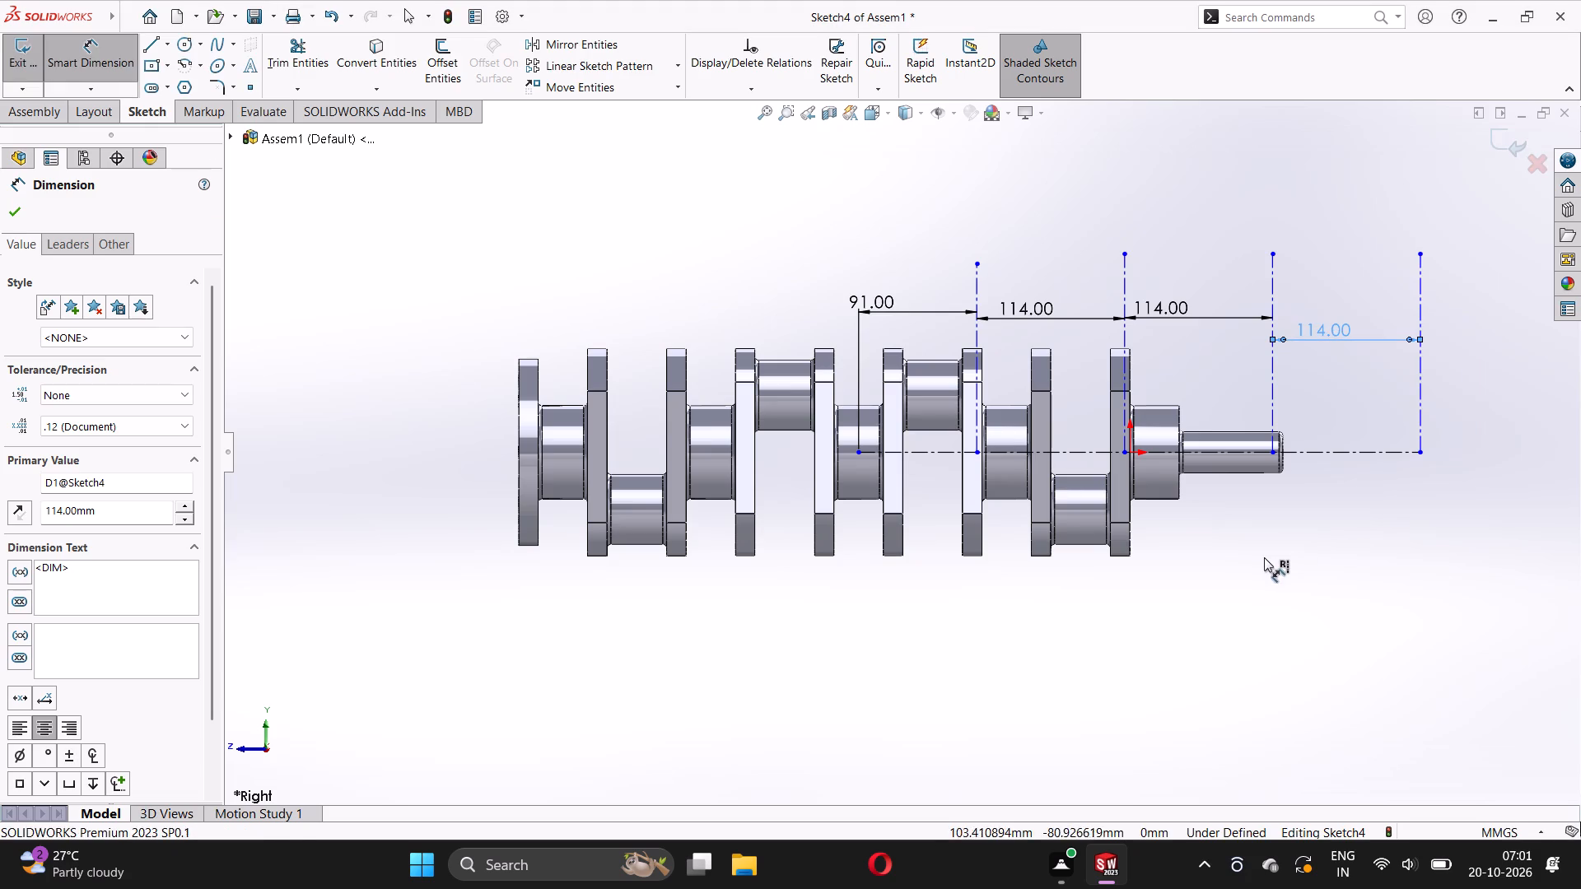
Extend the horizontal centerline about 178 mm outward from its outer end and add a fifth vertical centerline about 153 mm upward there.
click(169, 44)
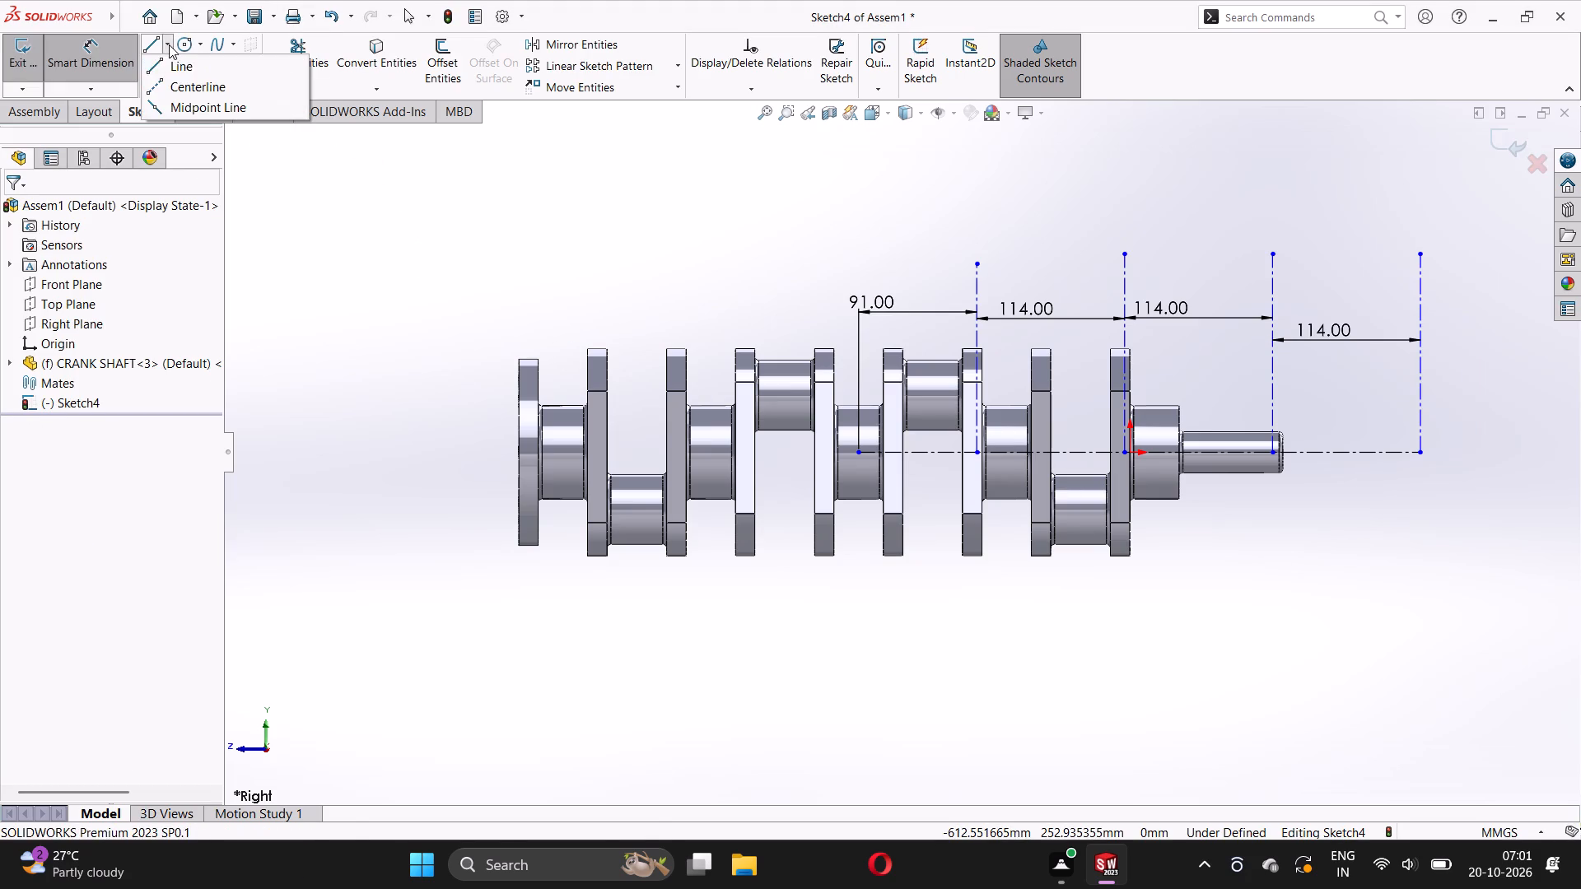
click(173, 81)
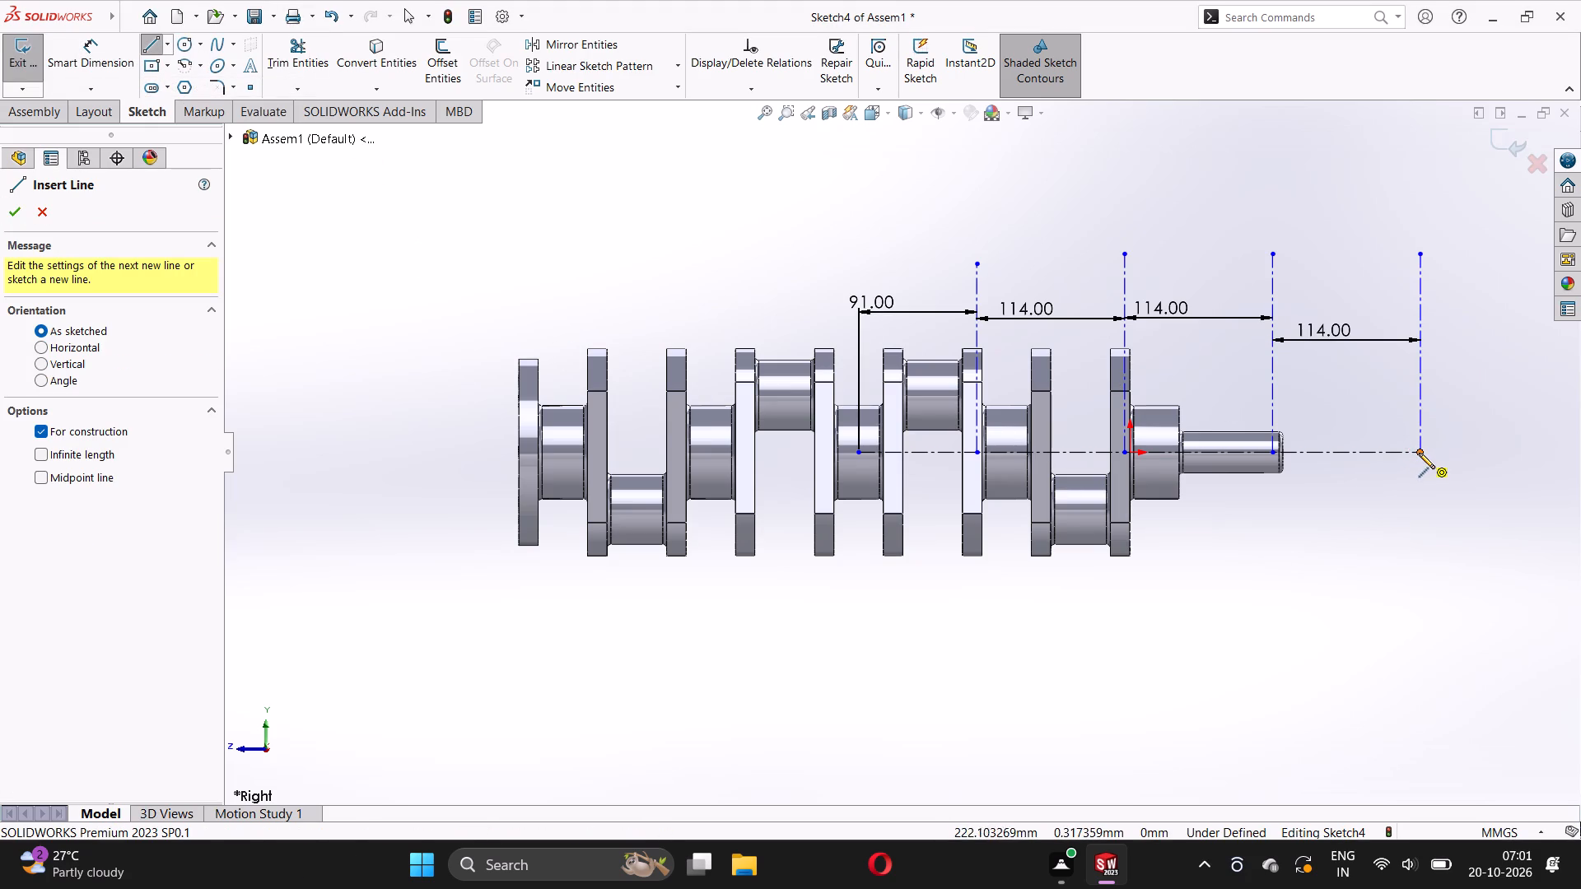
click(1419, 453)
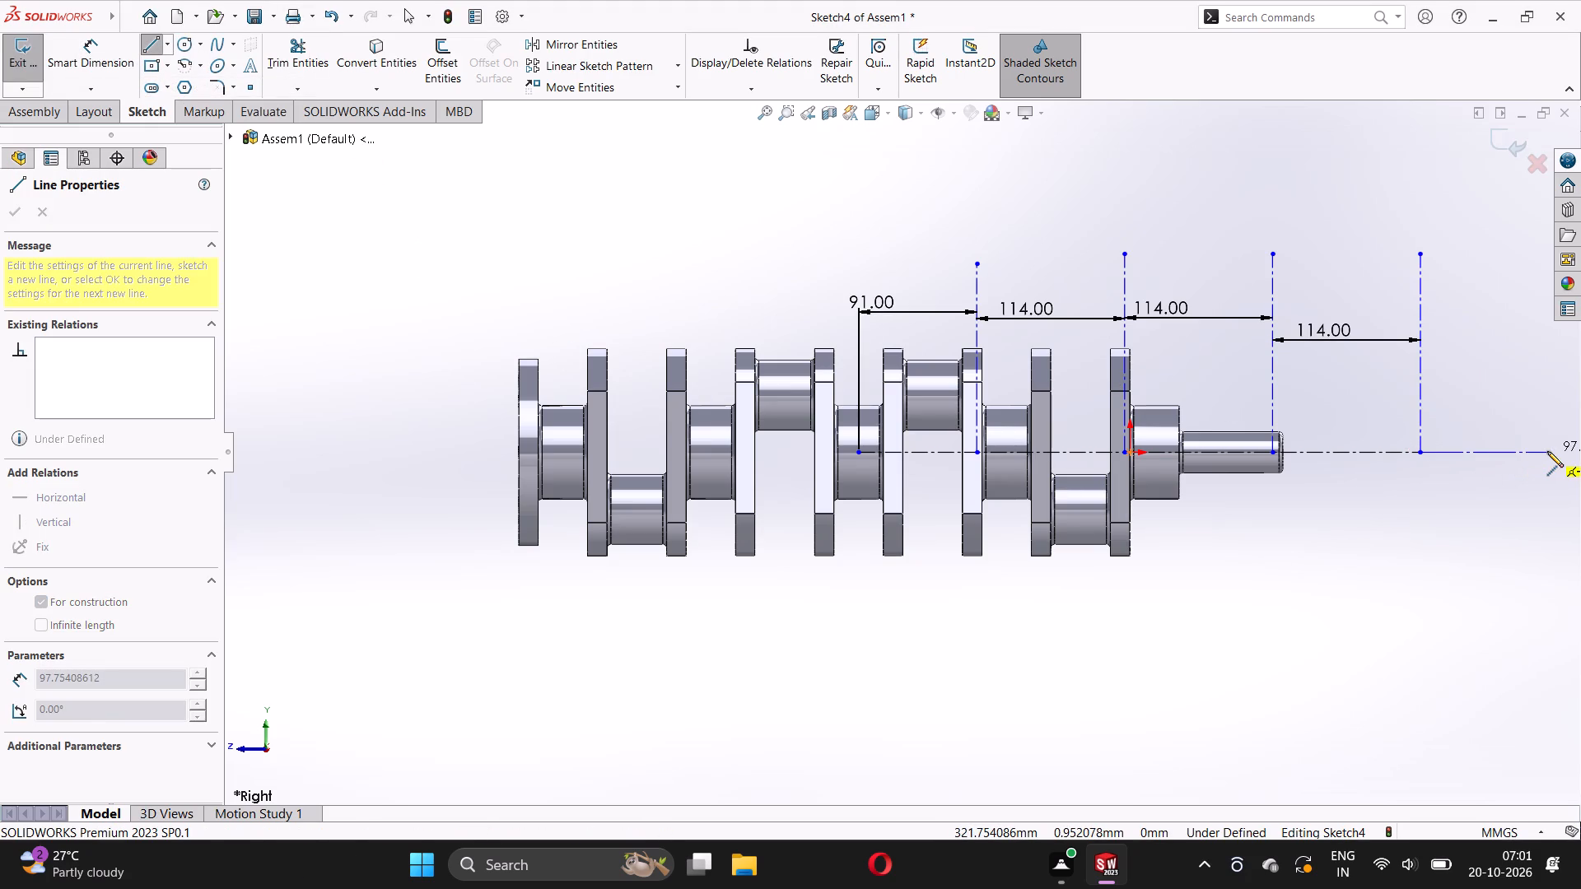
scroll(1547, 451, up, 3)
click(1335, 456)
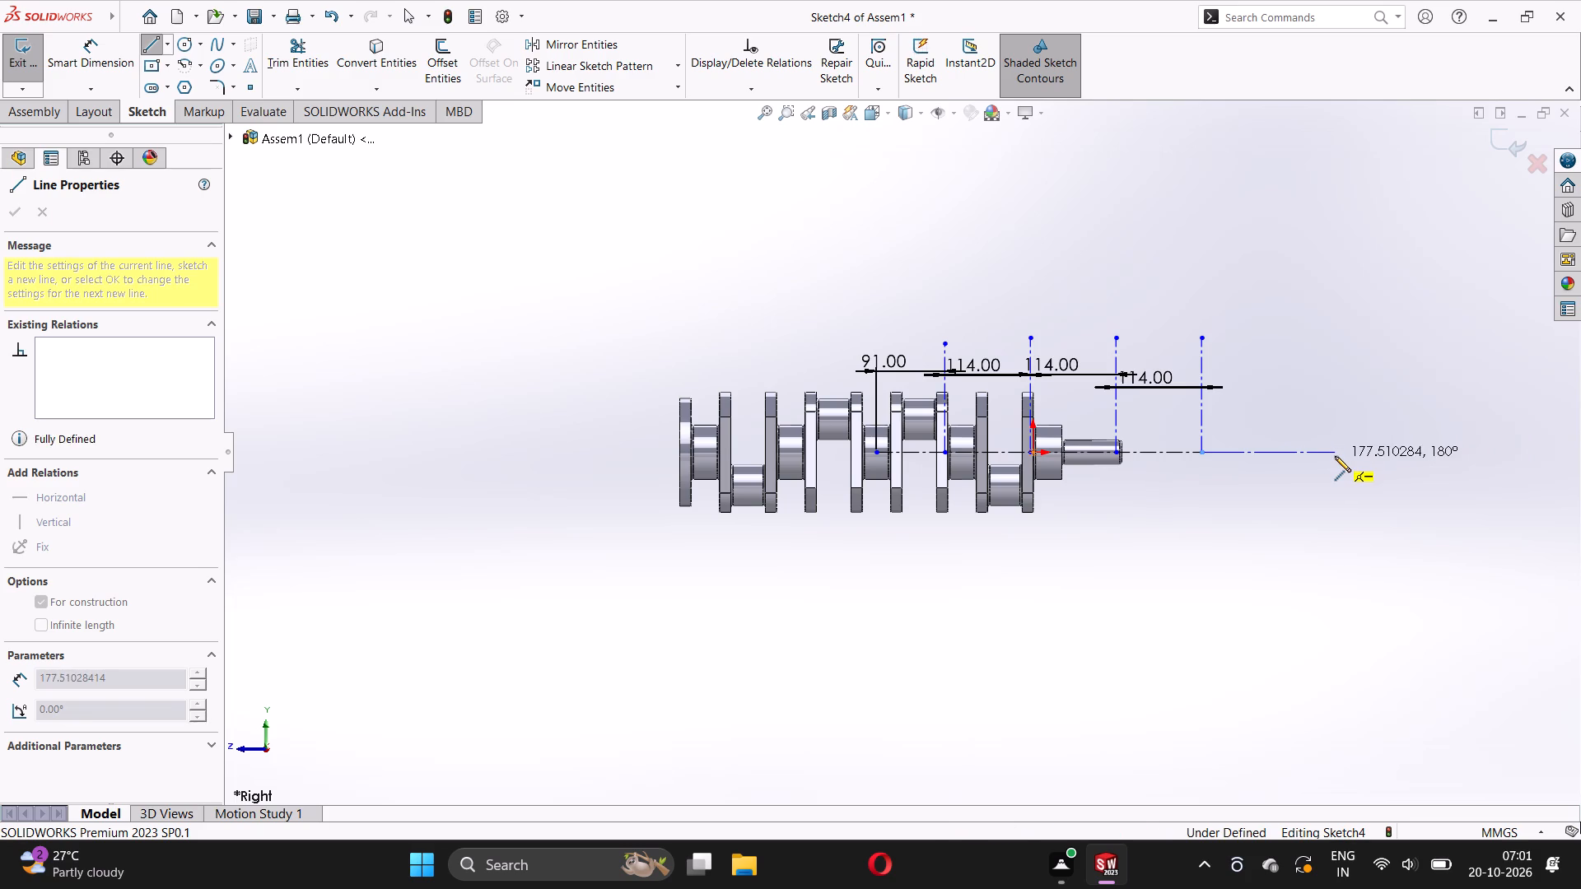
click(1339, 337)
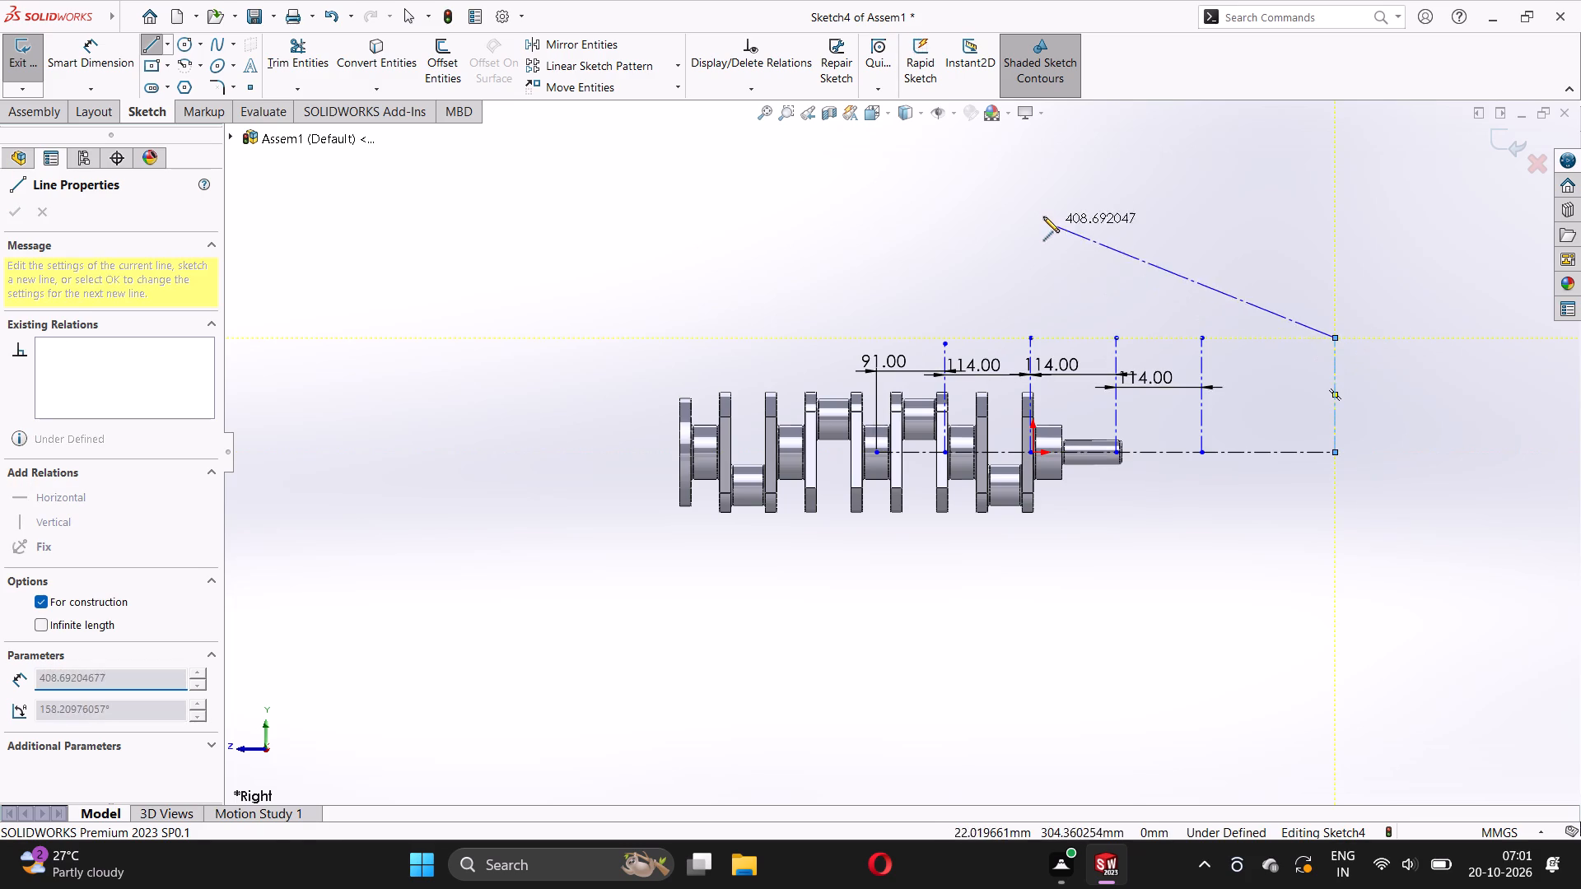
right_click(1042, 216)
click(1081, 231)
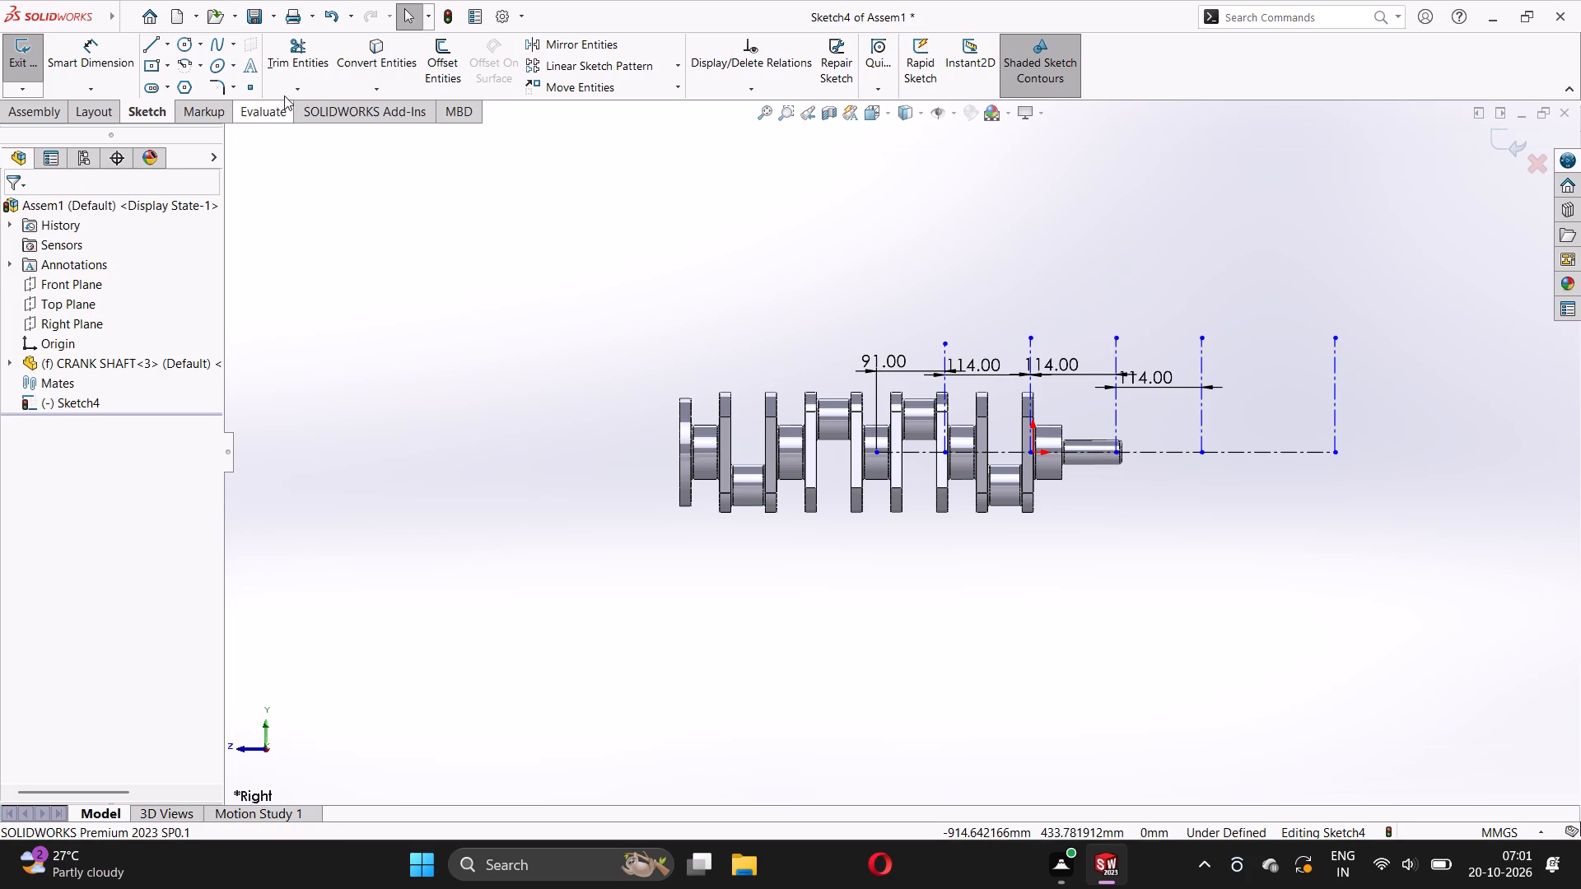
Dimension the spacing between the new outermost vertical centerline and its neighbour as 156 mm.
click(108, 64)
click(1201, 419)
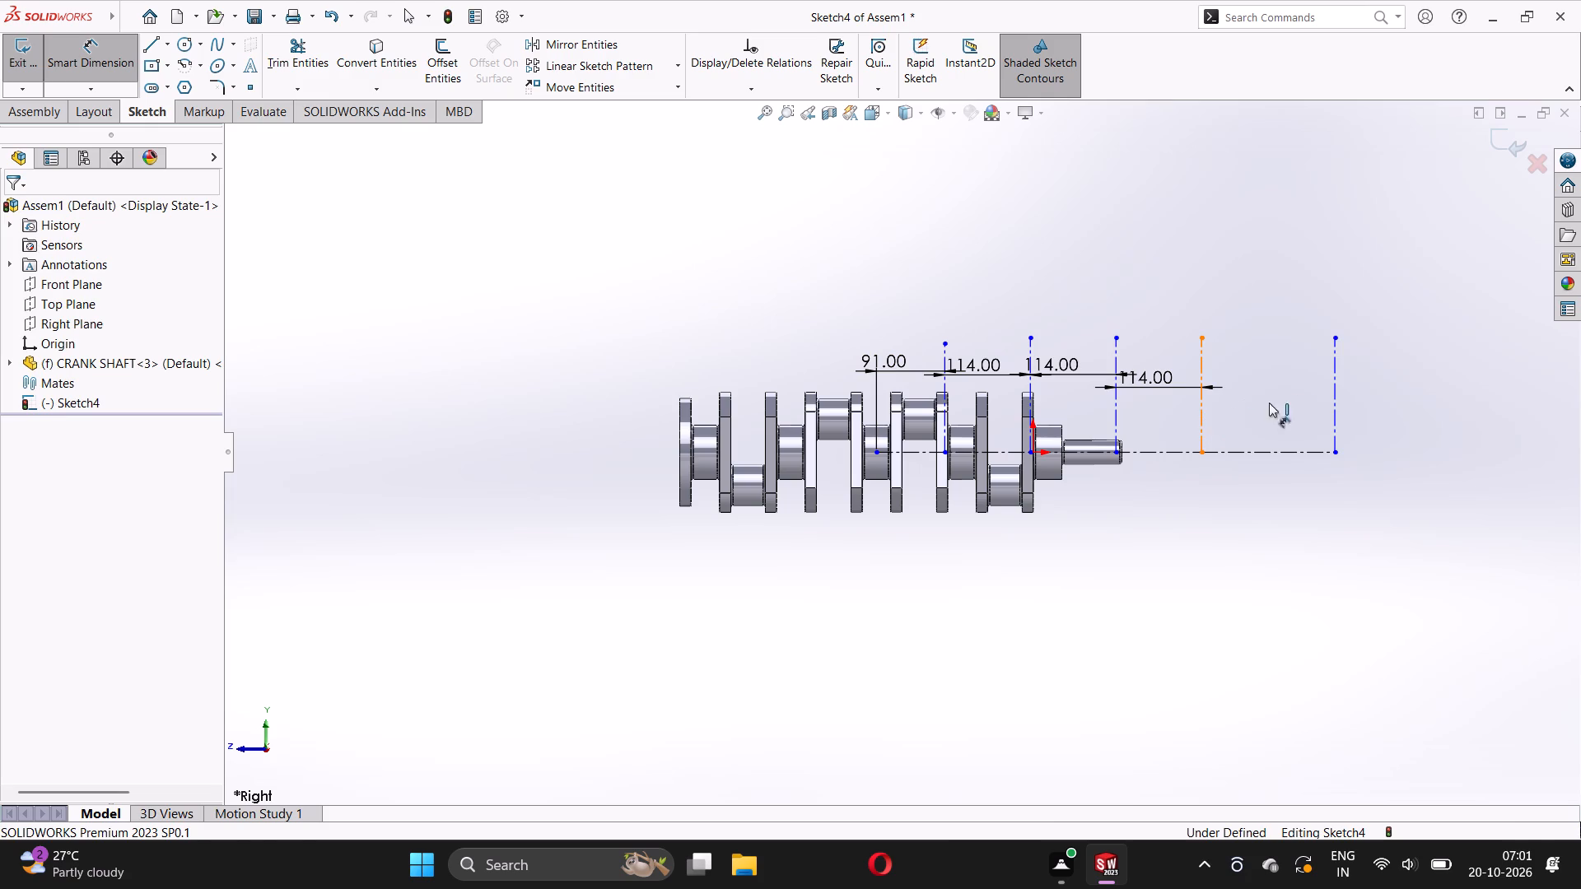
click(1336, 389)
click(1295, 397)
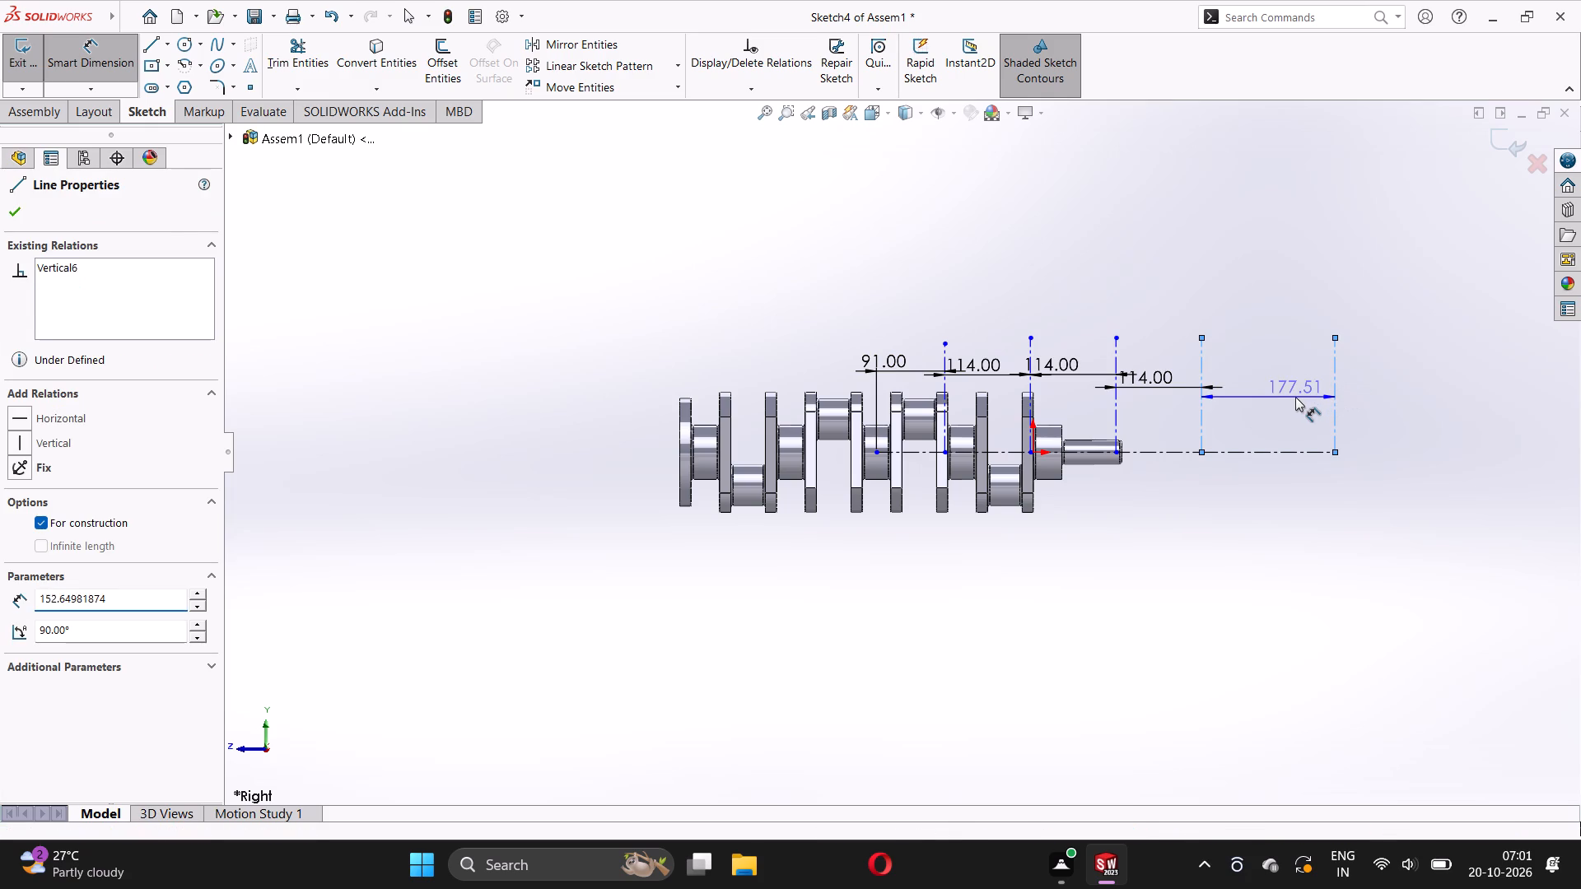
text(156)
key(Return)
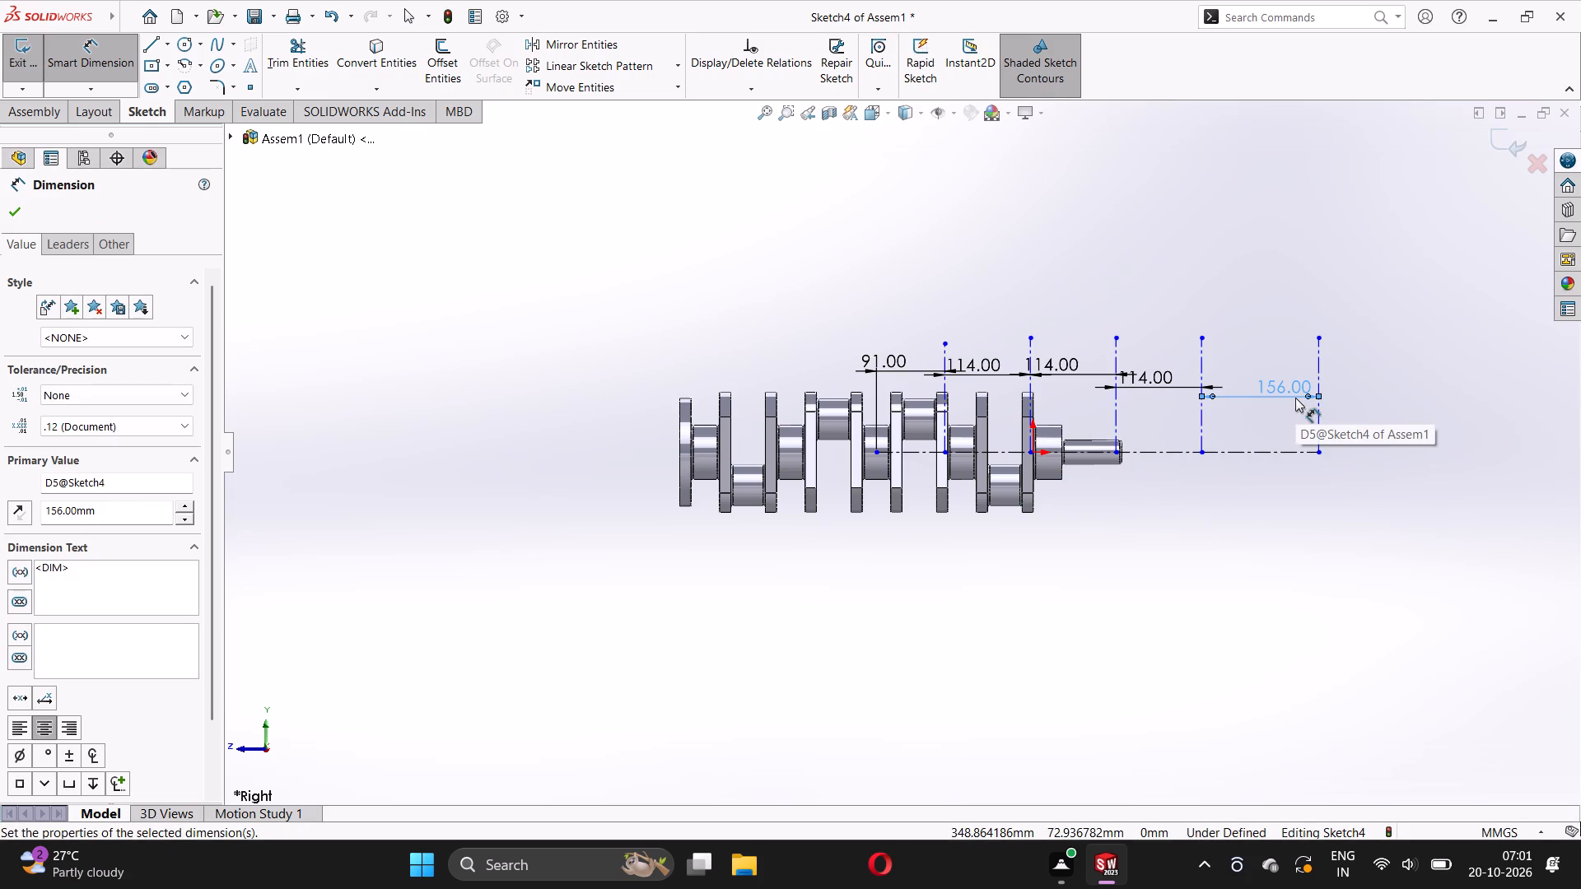
click(1349, 504)
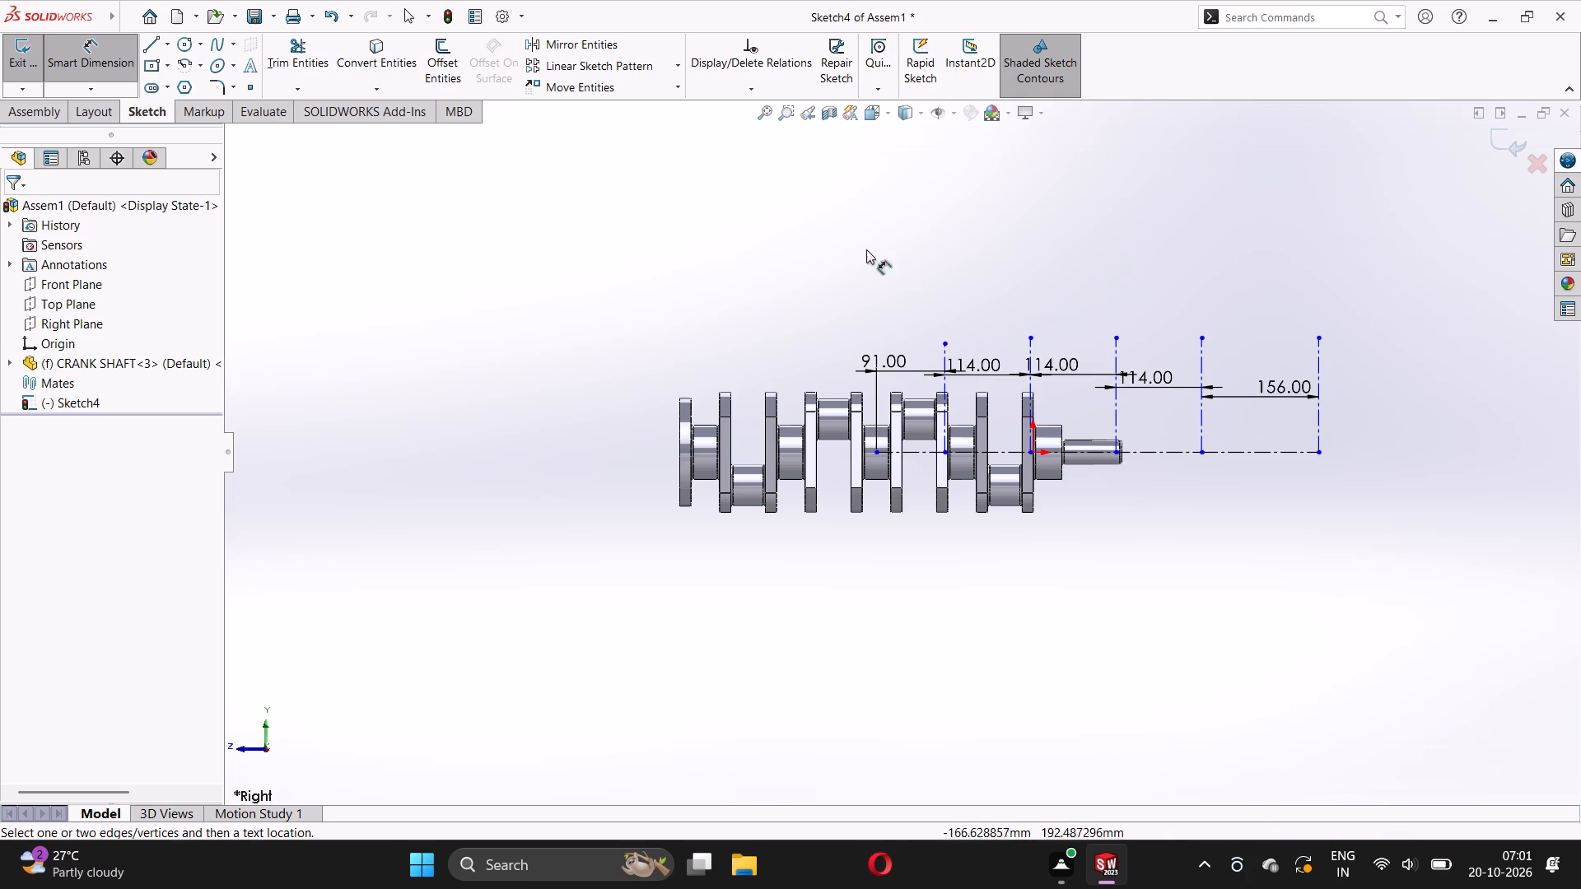
Fully define all entities in the centerline layout sketch with automatic relations and dimensions, and exit the sketch.
click(893, 115)
click(814, 159)
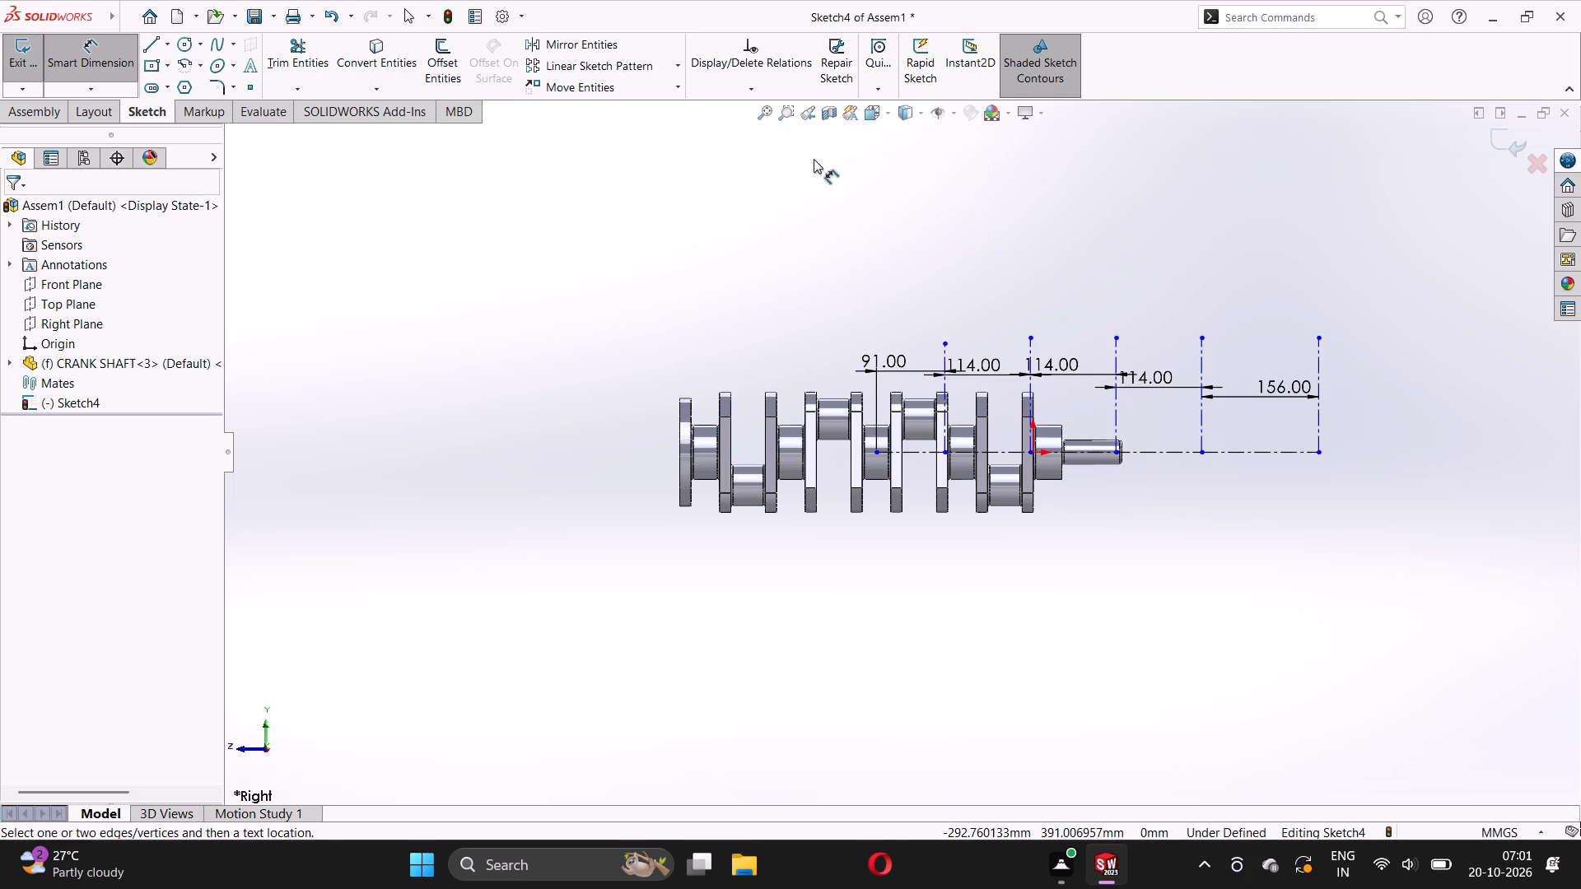
click(745, 92)
click(740, 155)
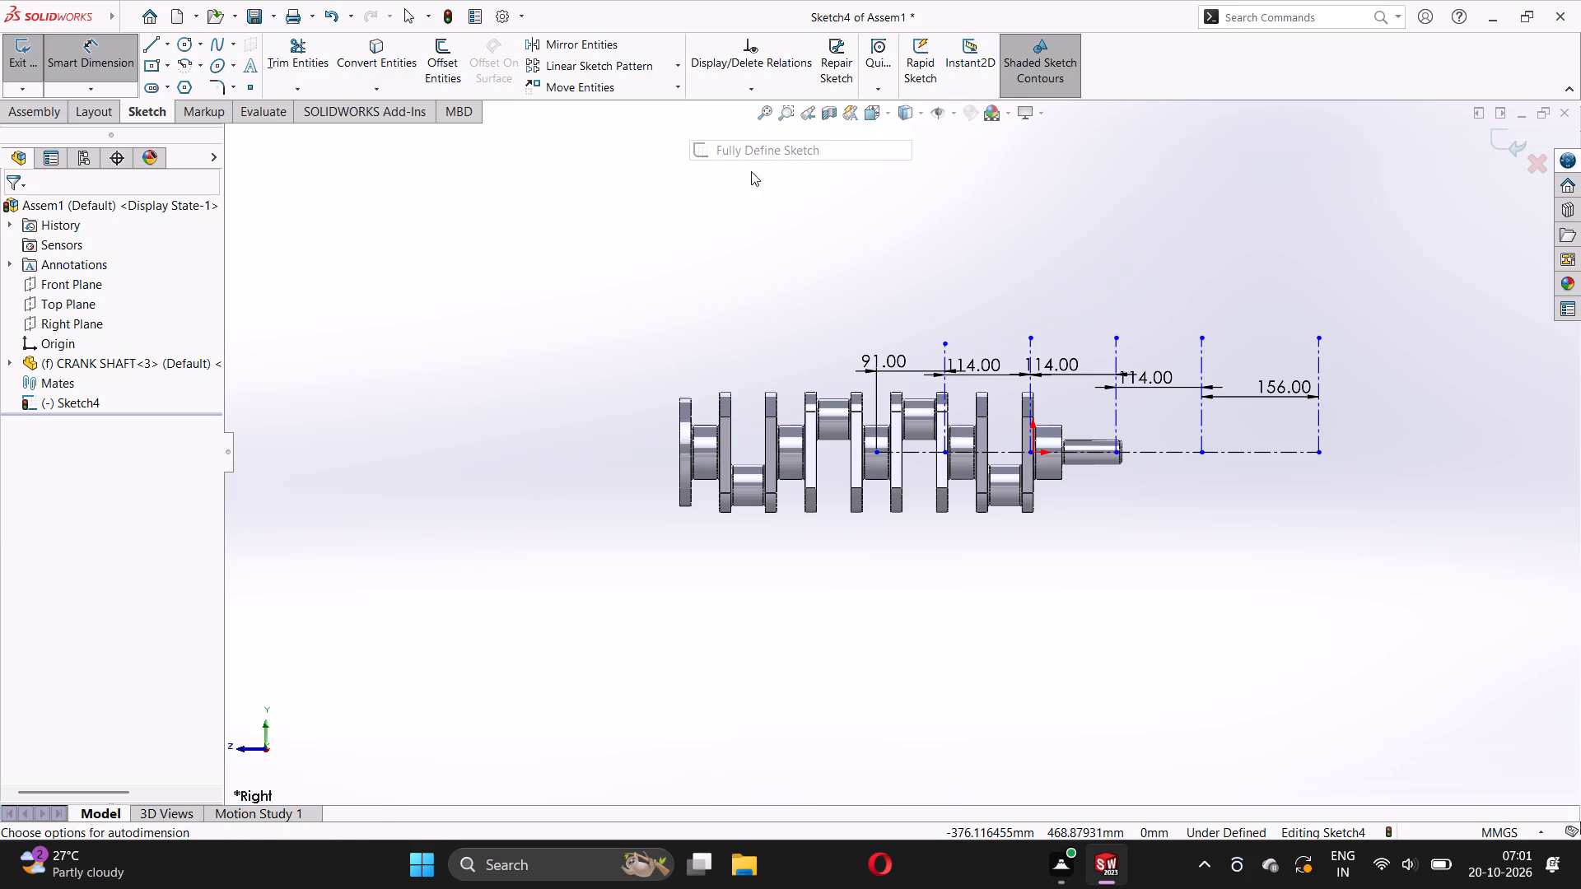
click(8, 214)
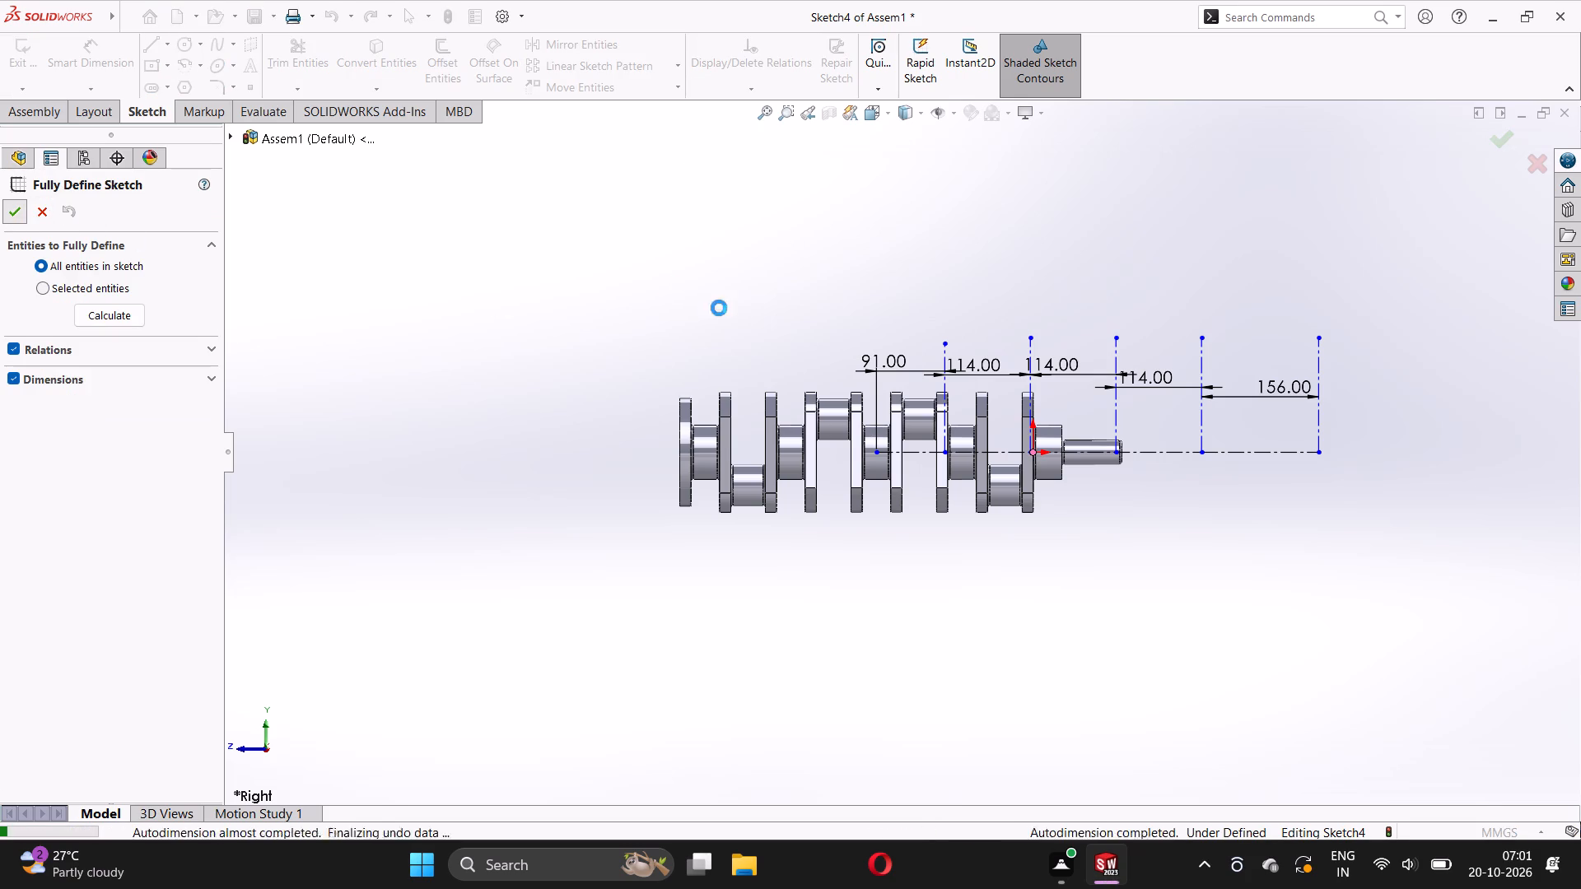
click(759, 275)
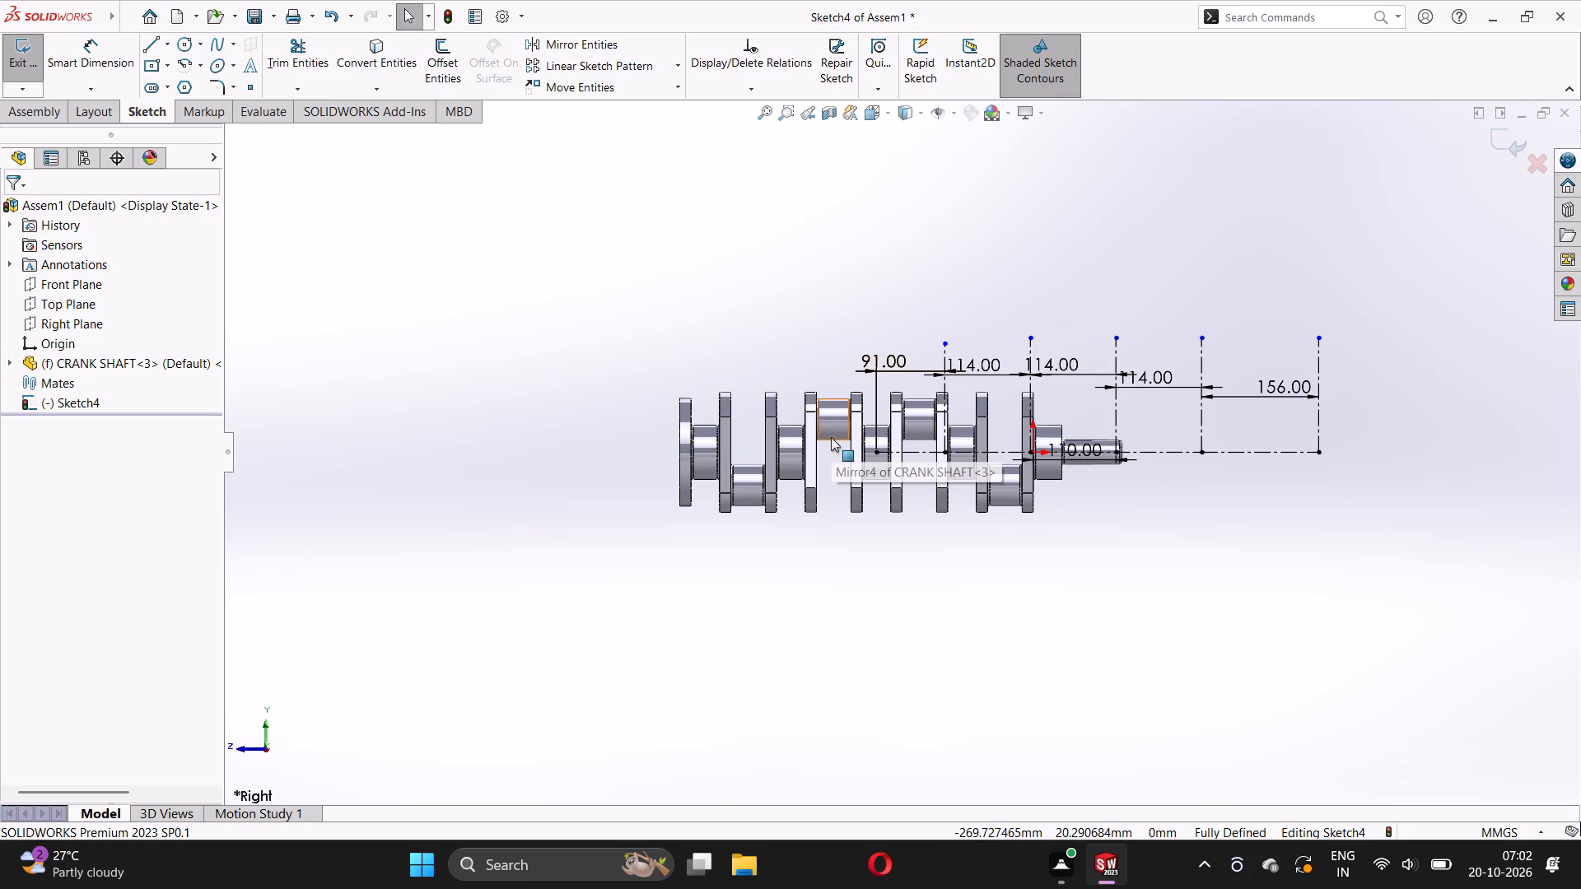
scroll(1001, 496, down, 10)
scroll(1085, 263, up, 5)
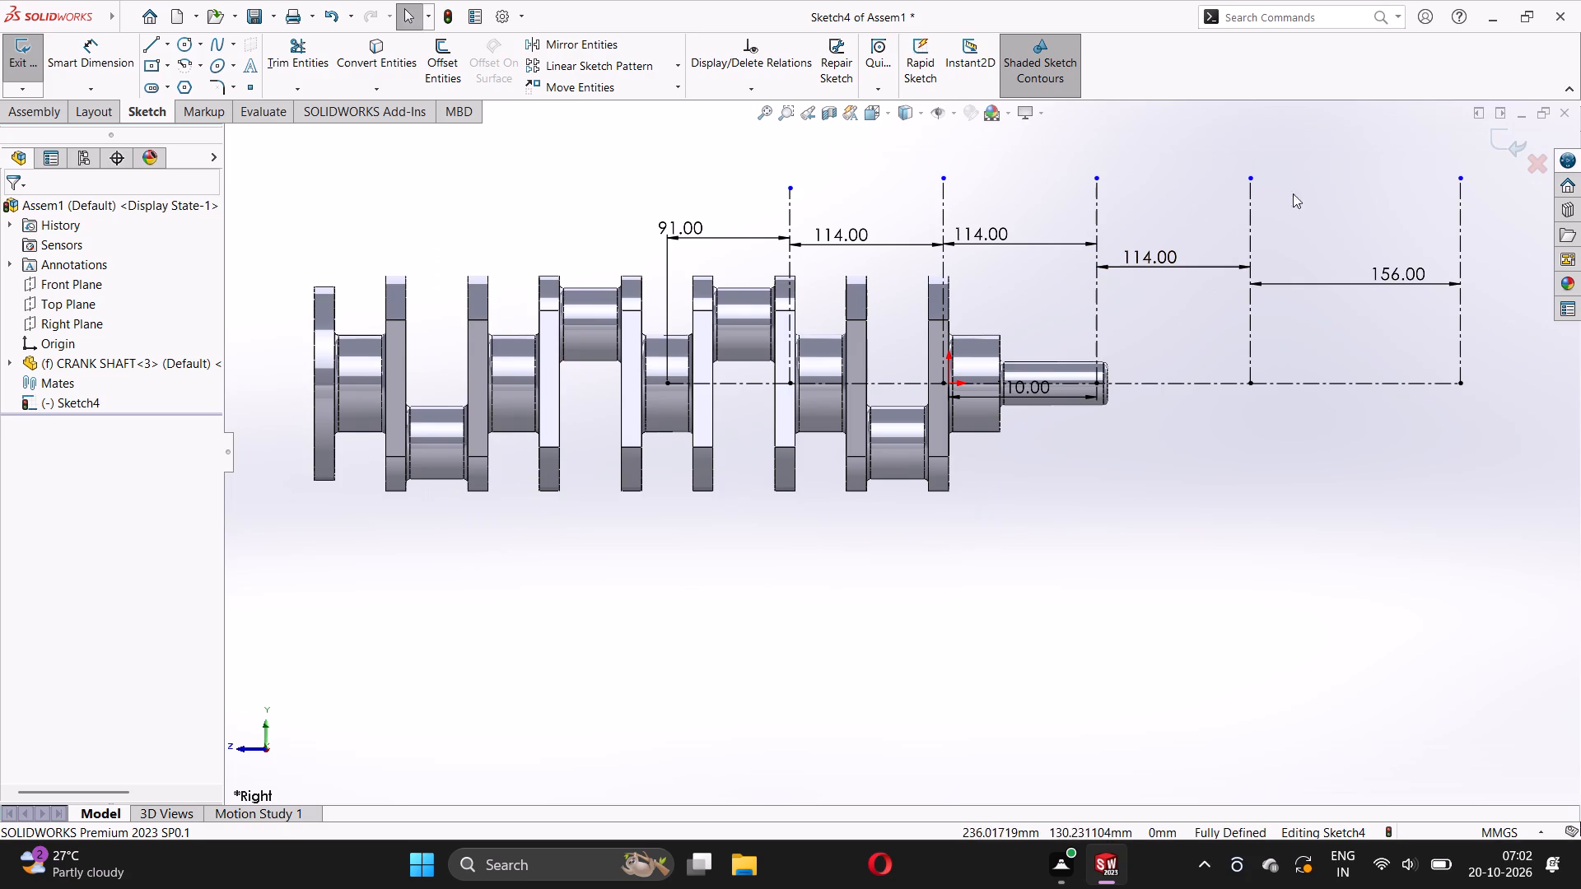
click(1503, 145)
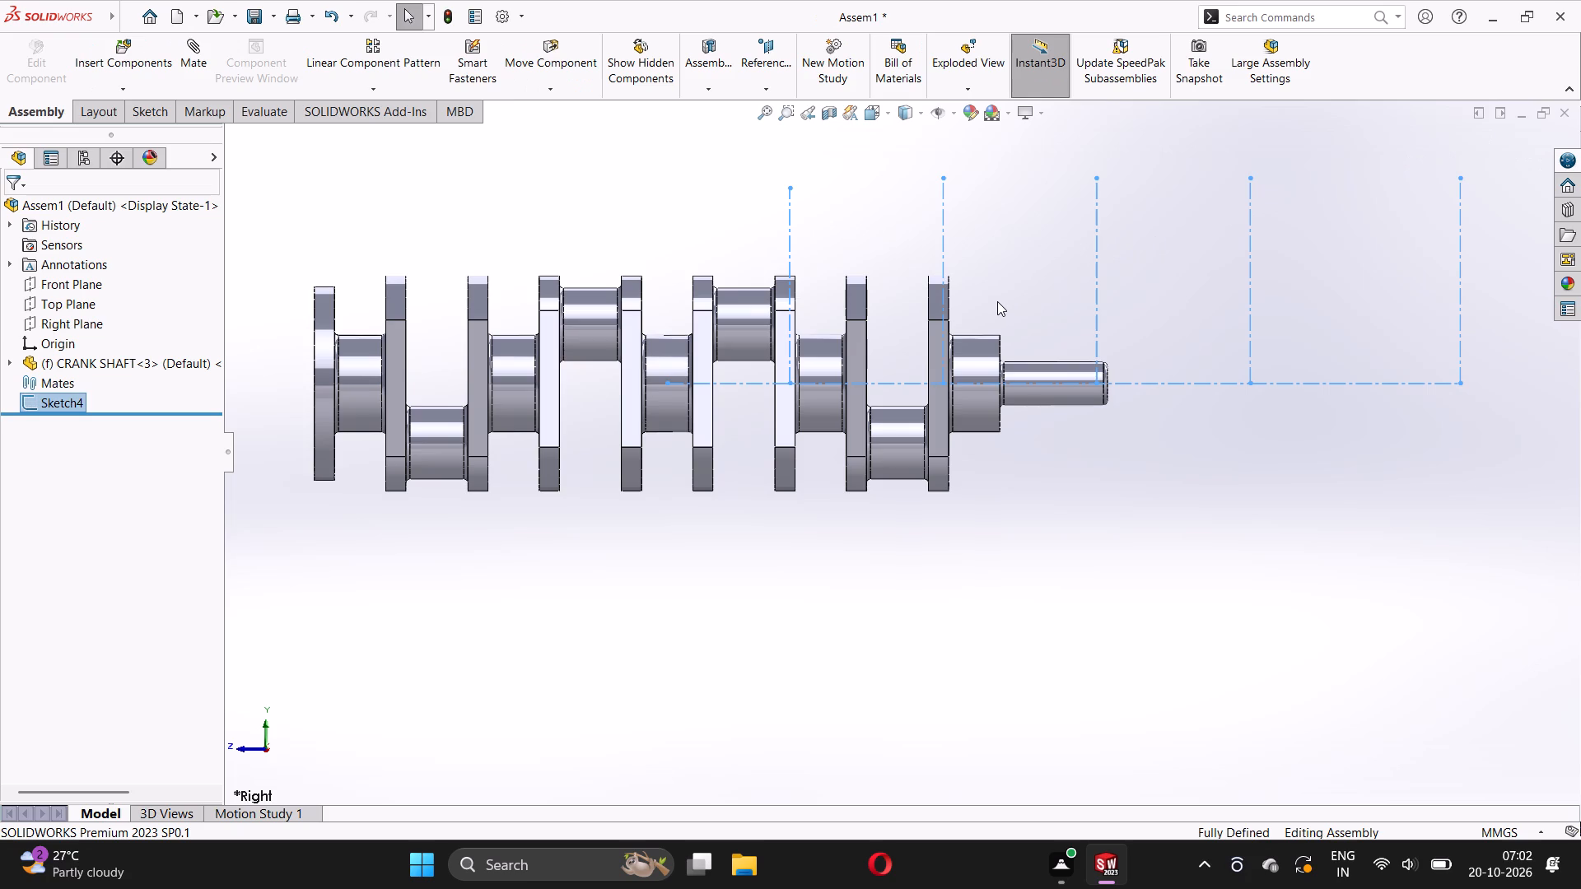
Float the fixed crank shaft and move it upward, clear of the centerline layout sketch.
scroll(936, 366, up, 5)
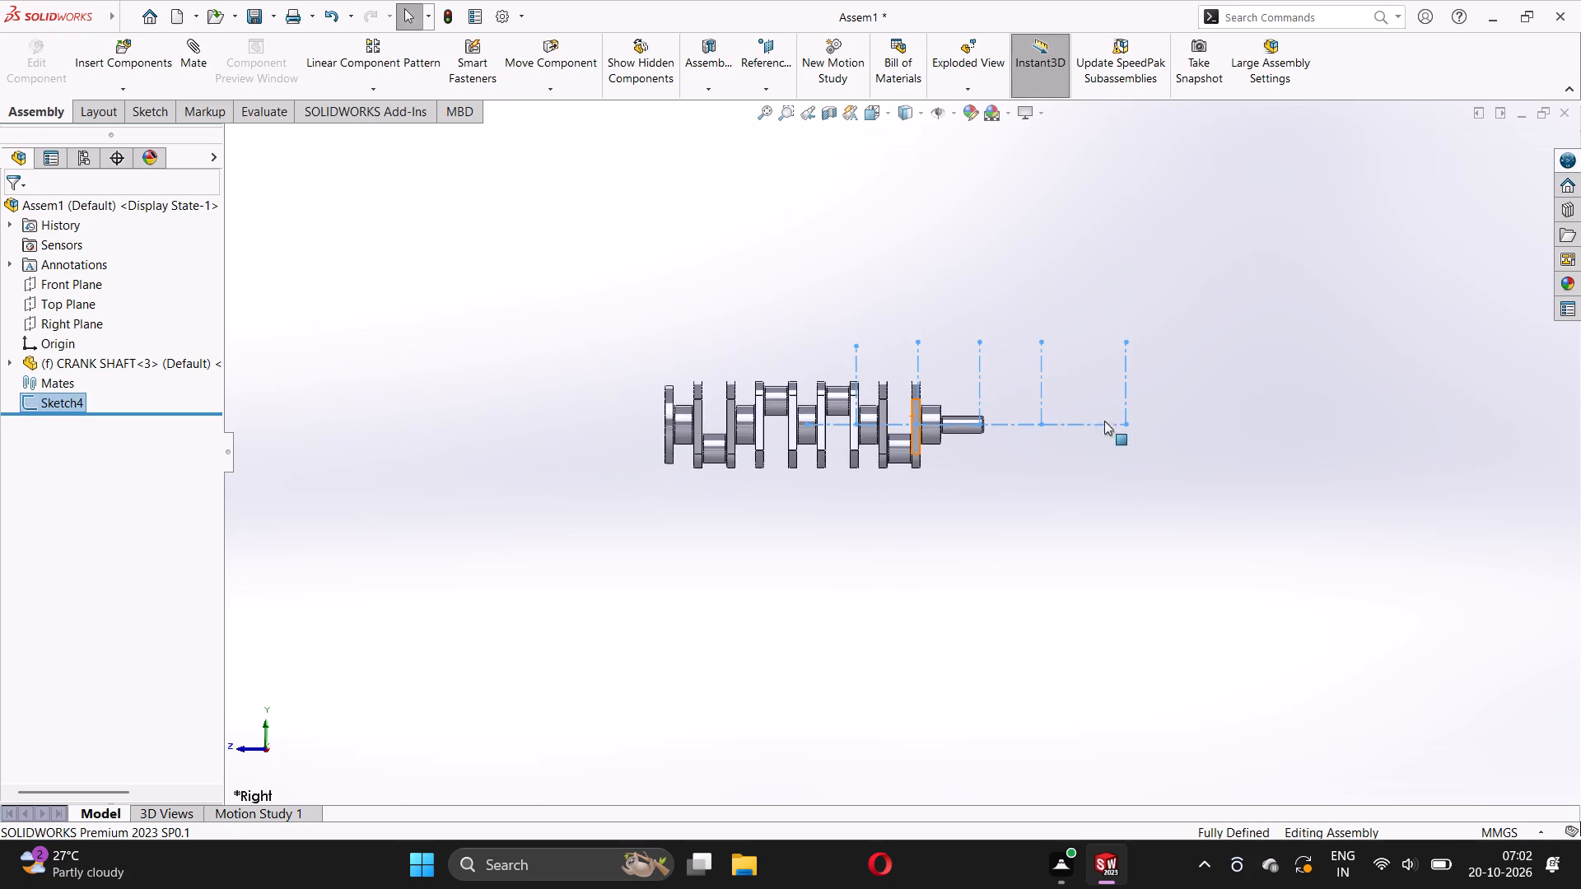
middle_drag(1146, 461, 820, 531)
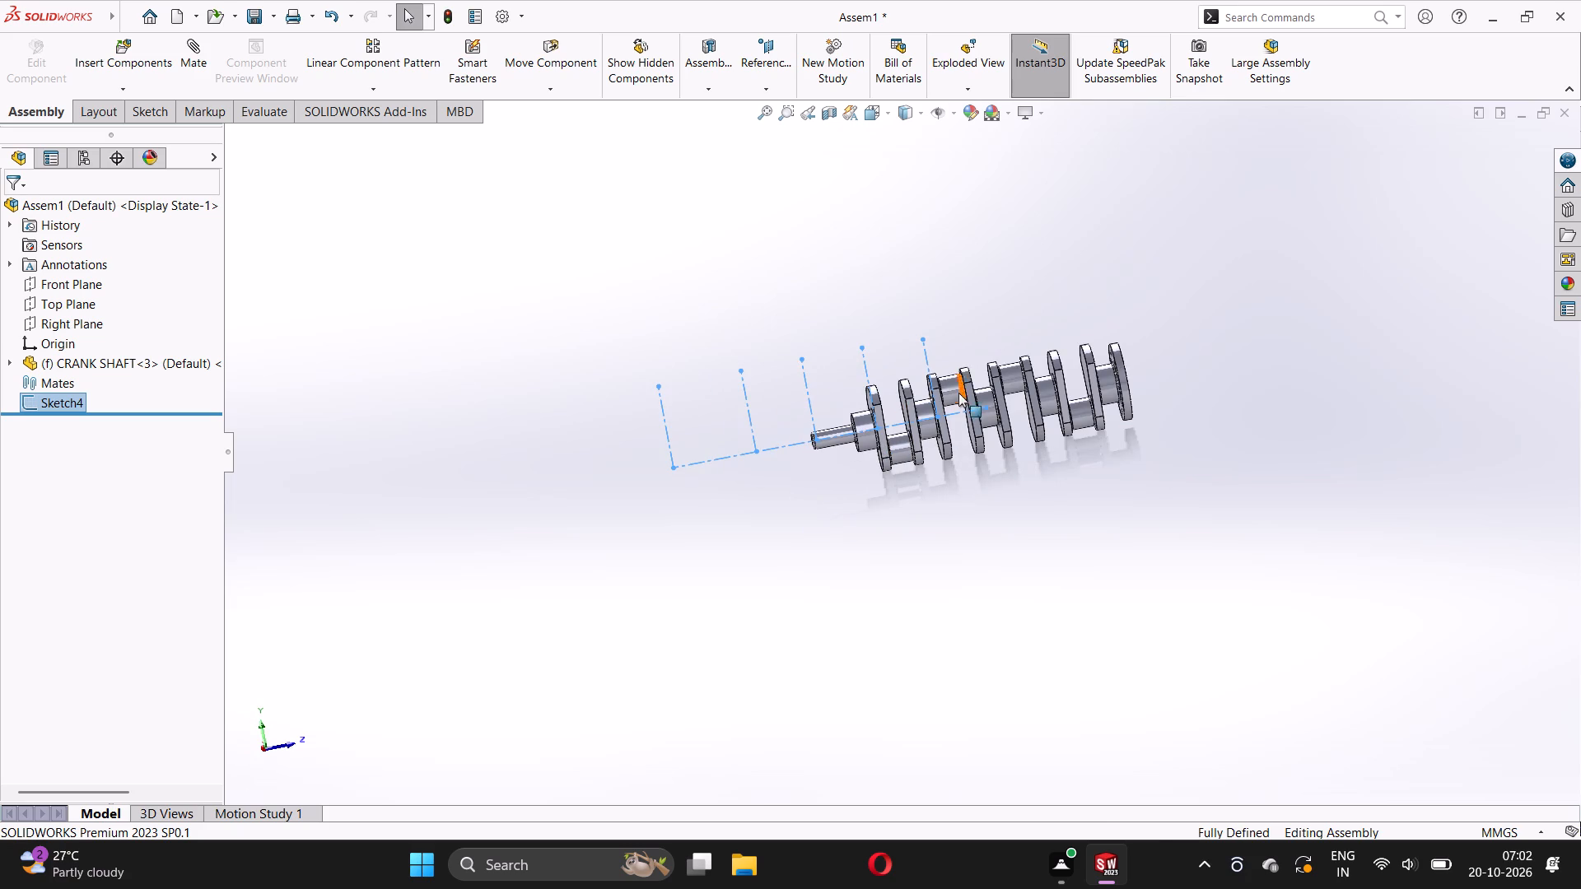
drag(955, 394, 943, 333)
click(932, 282)
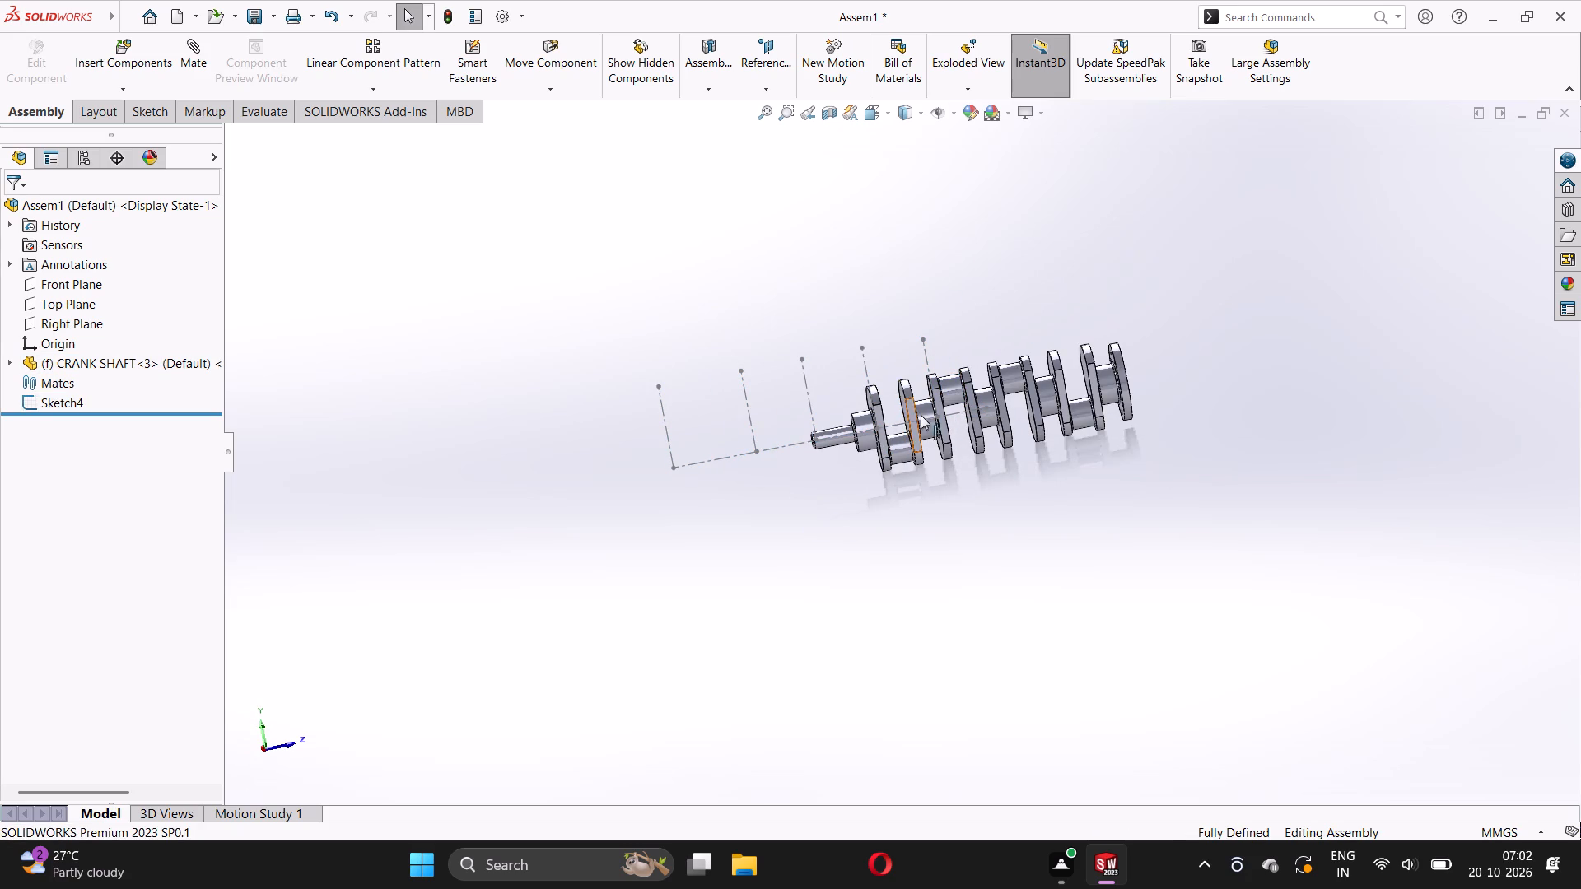
middle_drag(958, 393, 967, 400)
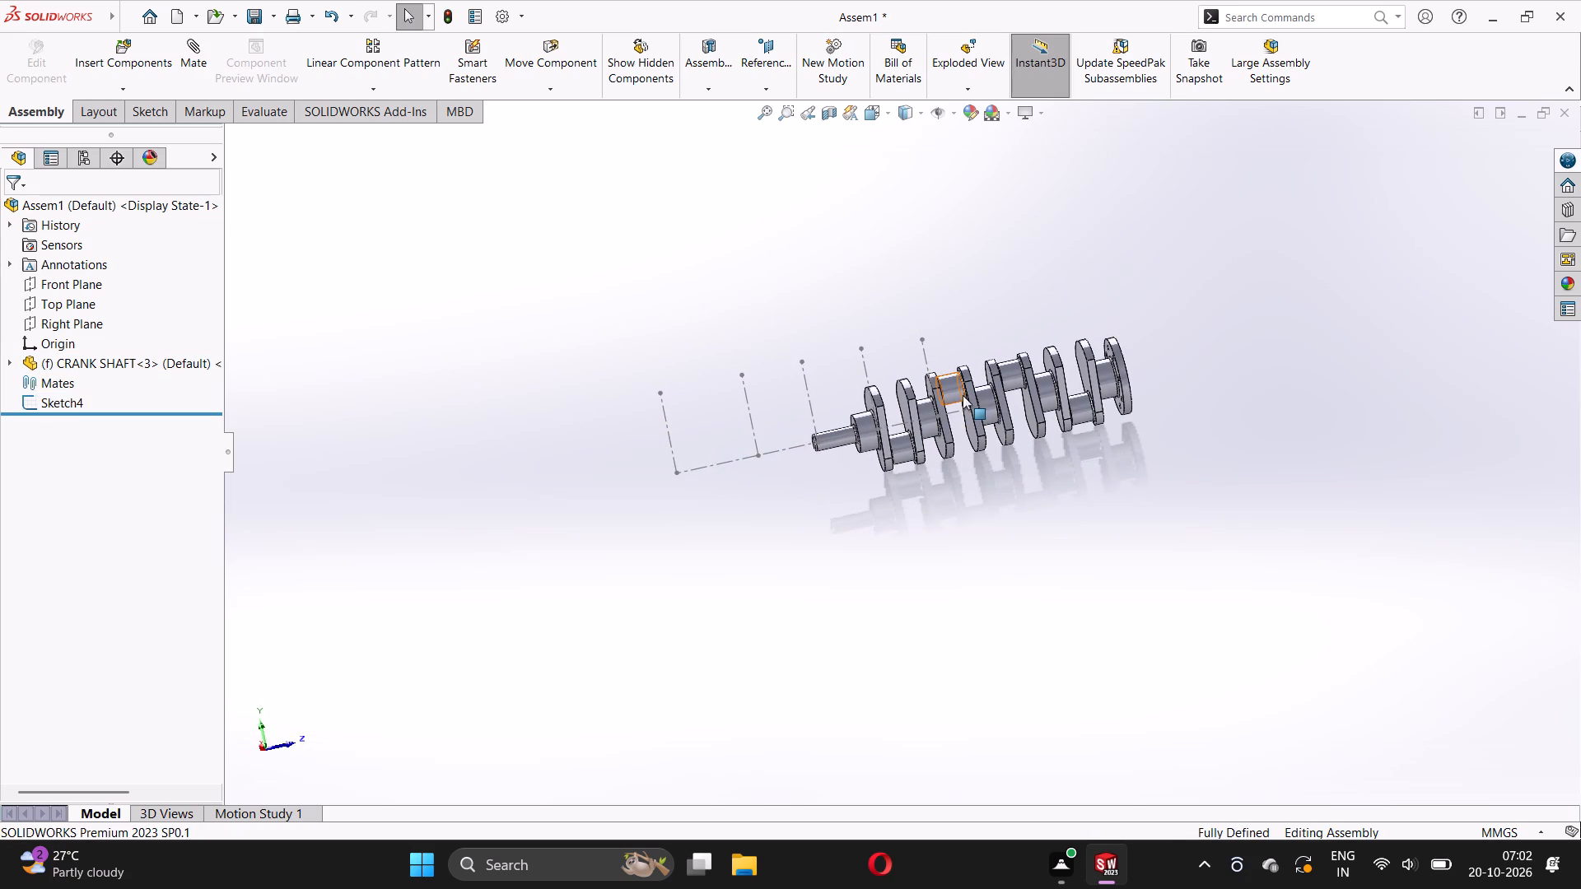
right_click(952, 389)
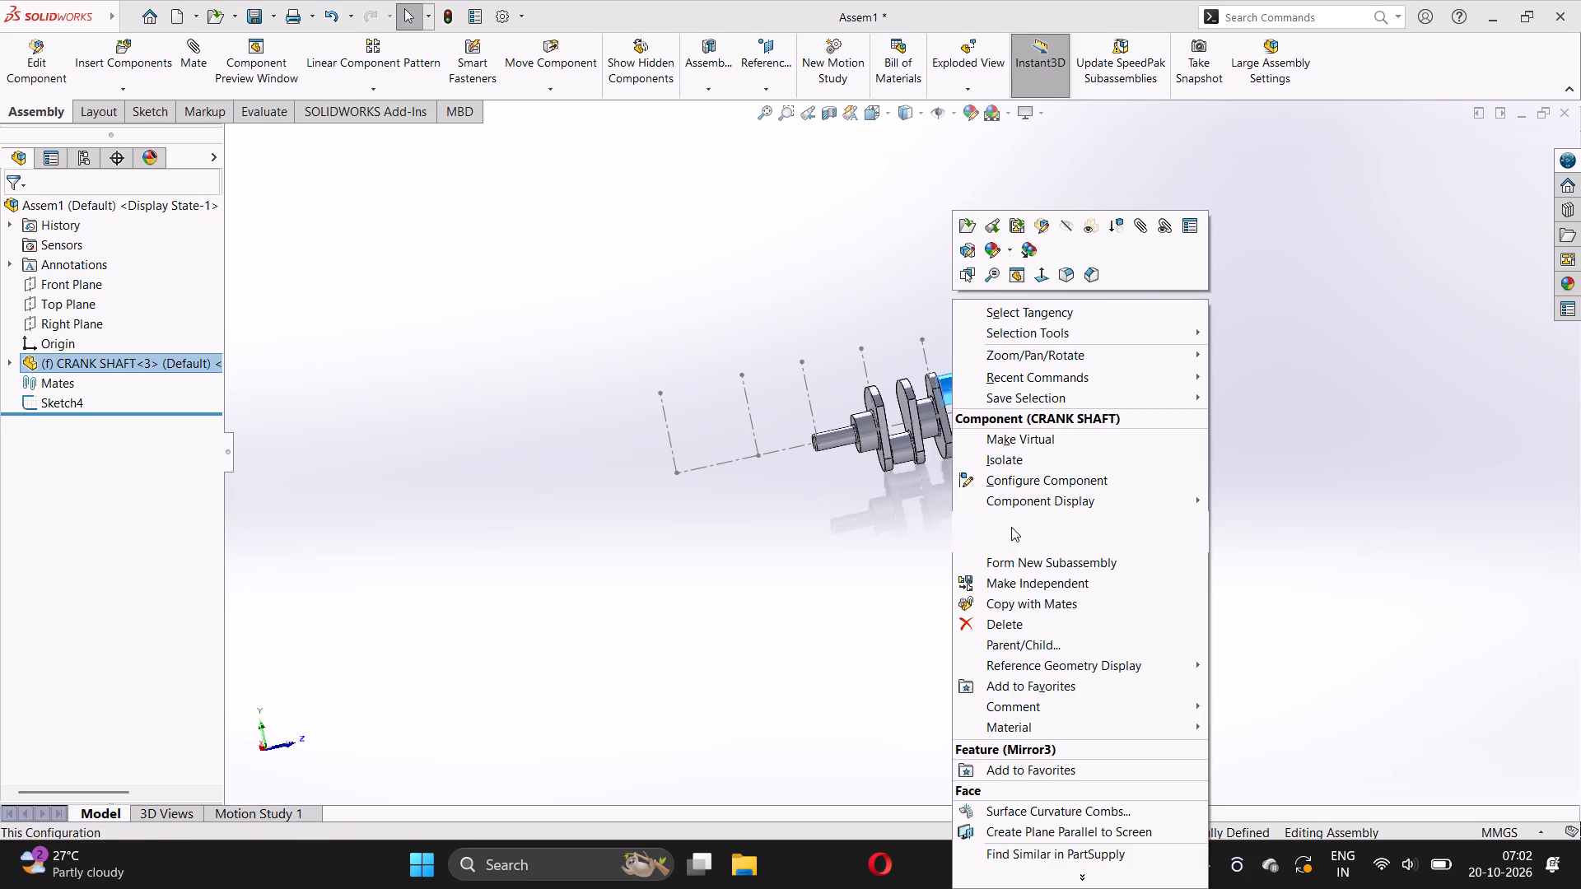
click(1011, 527)
click(973, 495)
drag(951, 385, 932, 305)
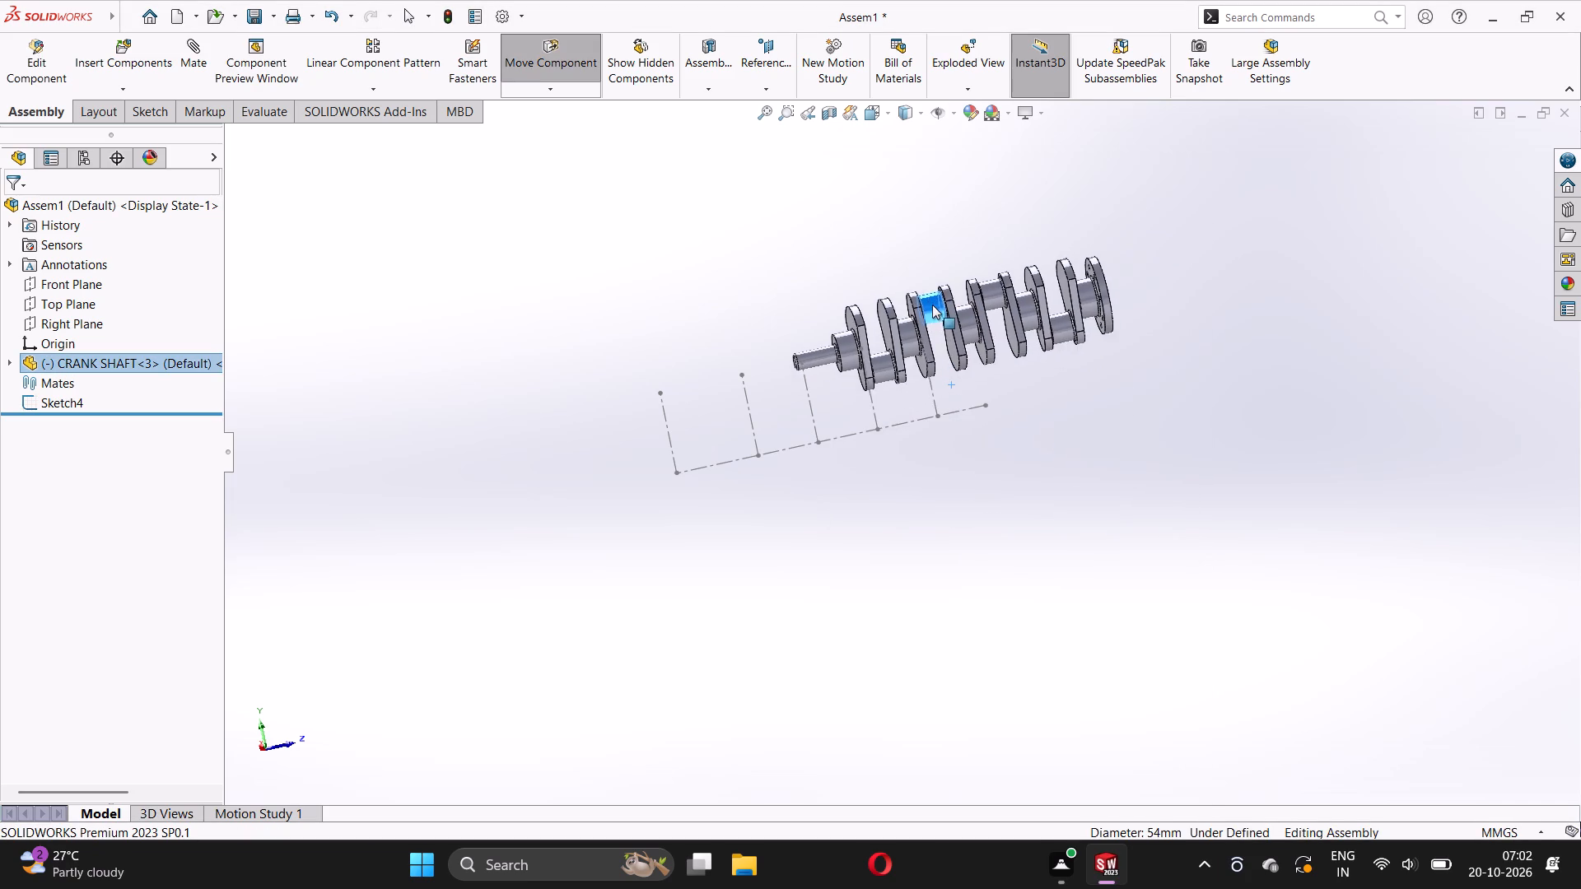
drag(932, 305, 787, 205)
click(599, 315)
Add a concentric mate between the cylindrical face of the crank shaft's narrow end and the layout's horizontal centerline.
scroll(691, 307, down, 2)
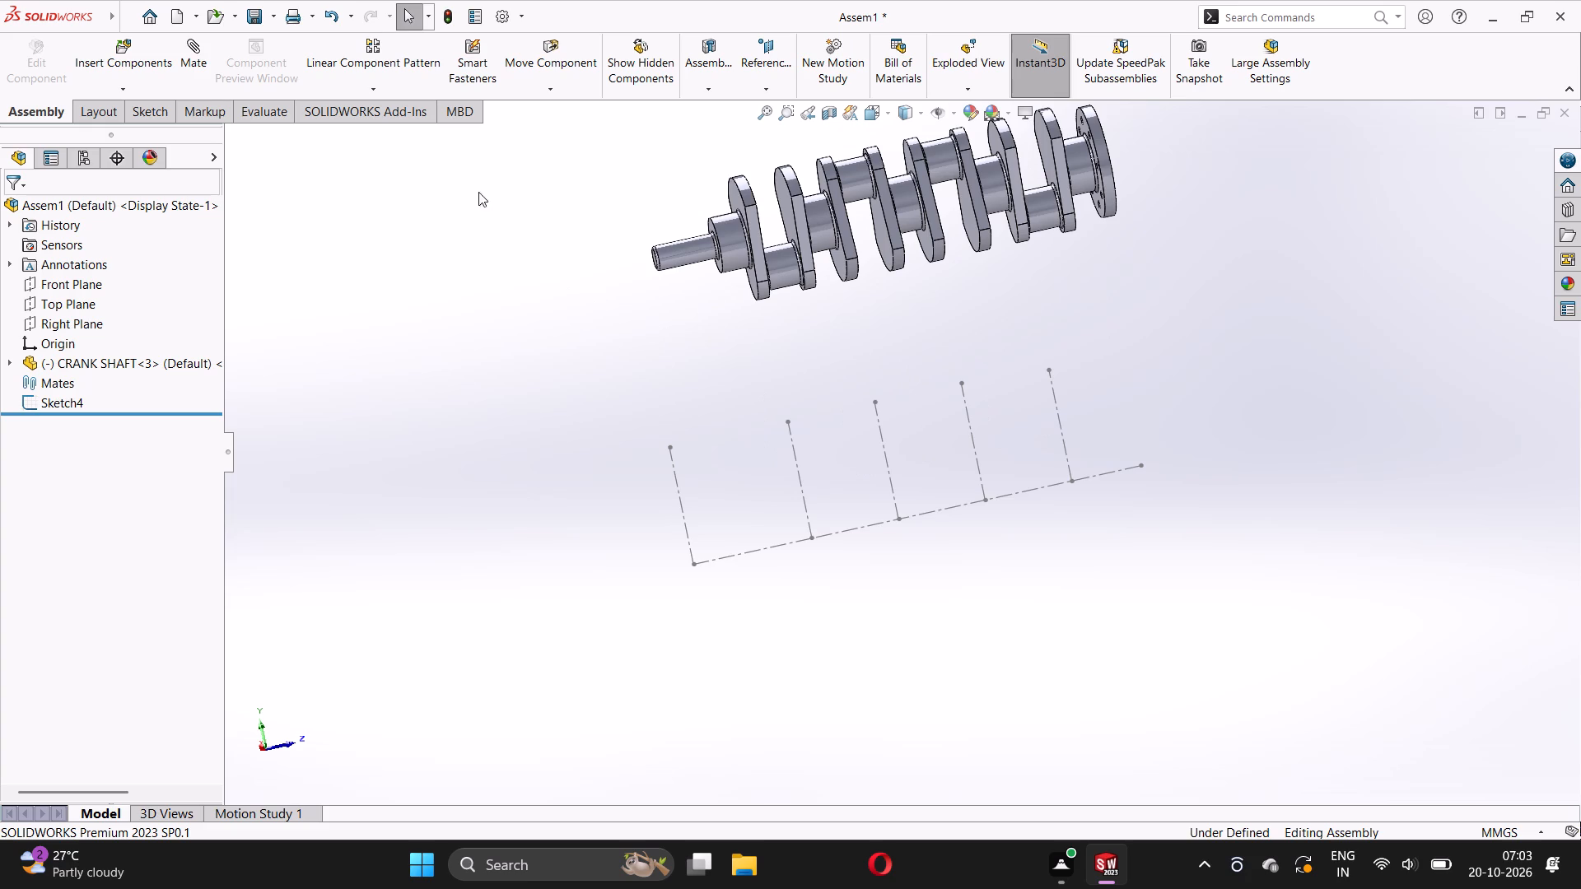
click(182, 54)
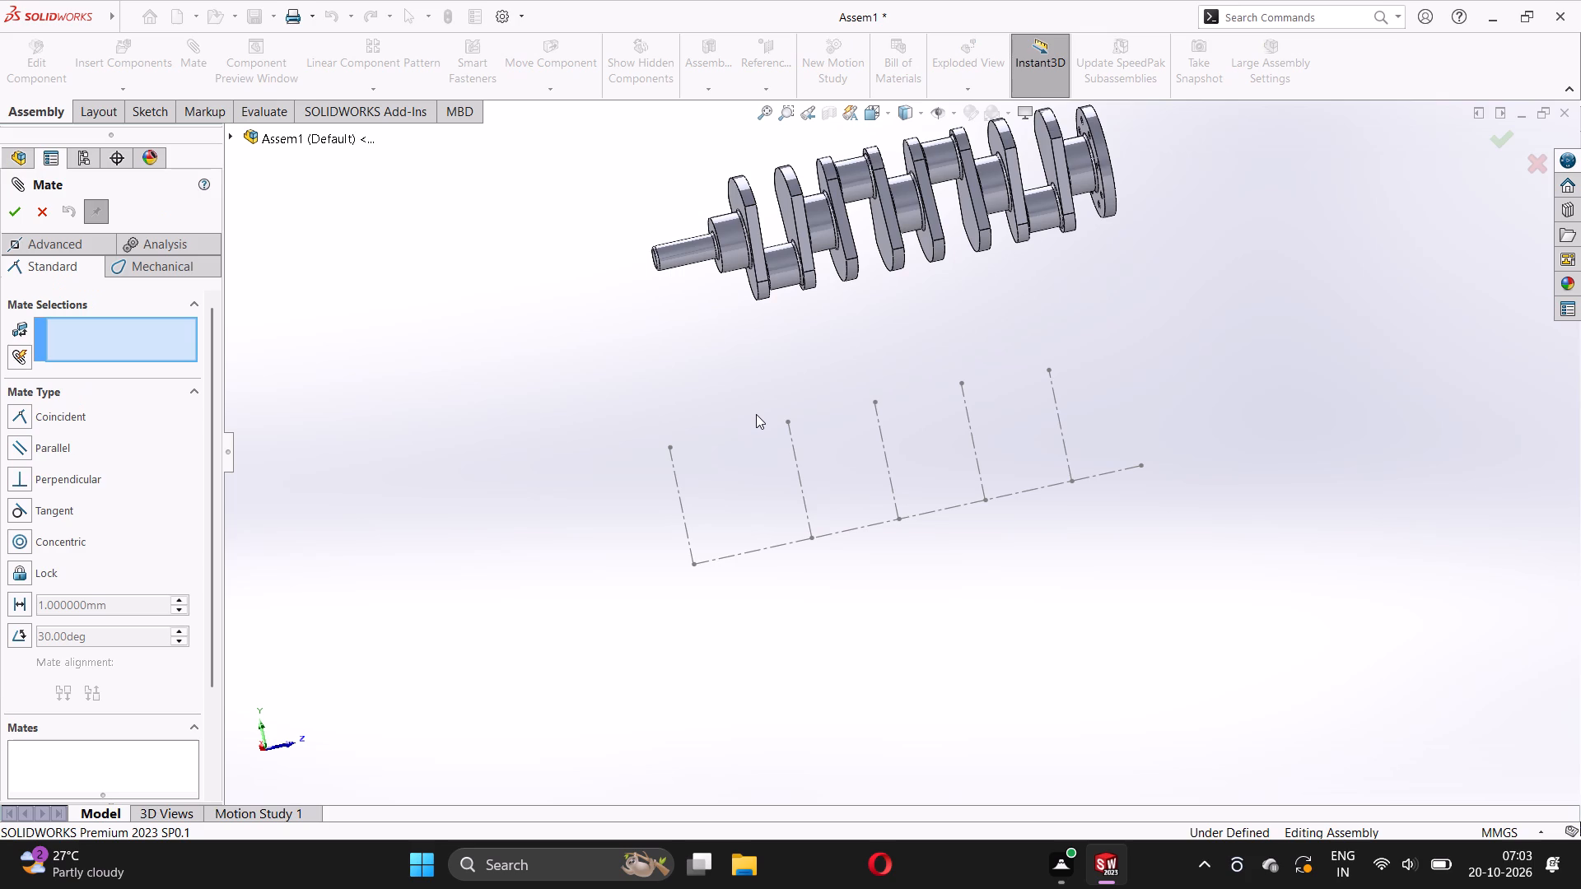
click(10, 540)
click(682, 250)
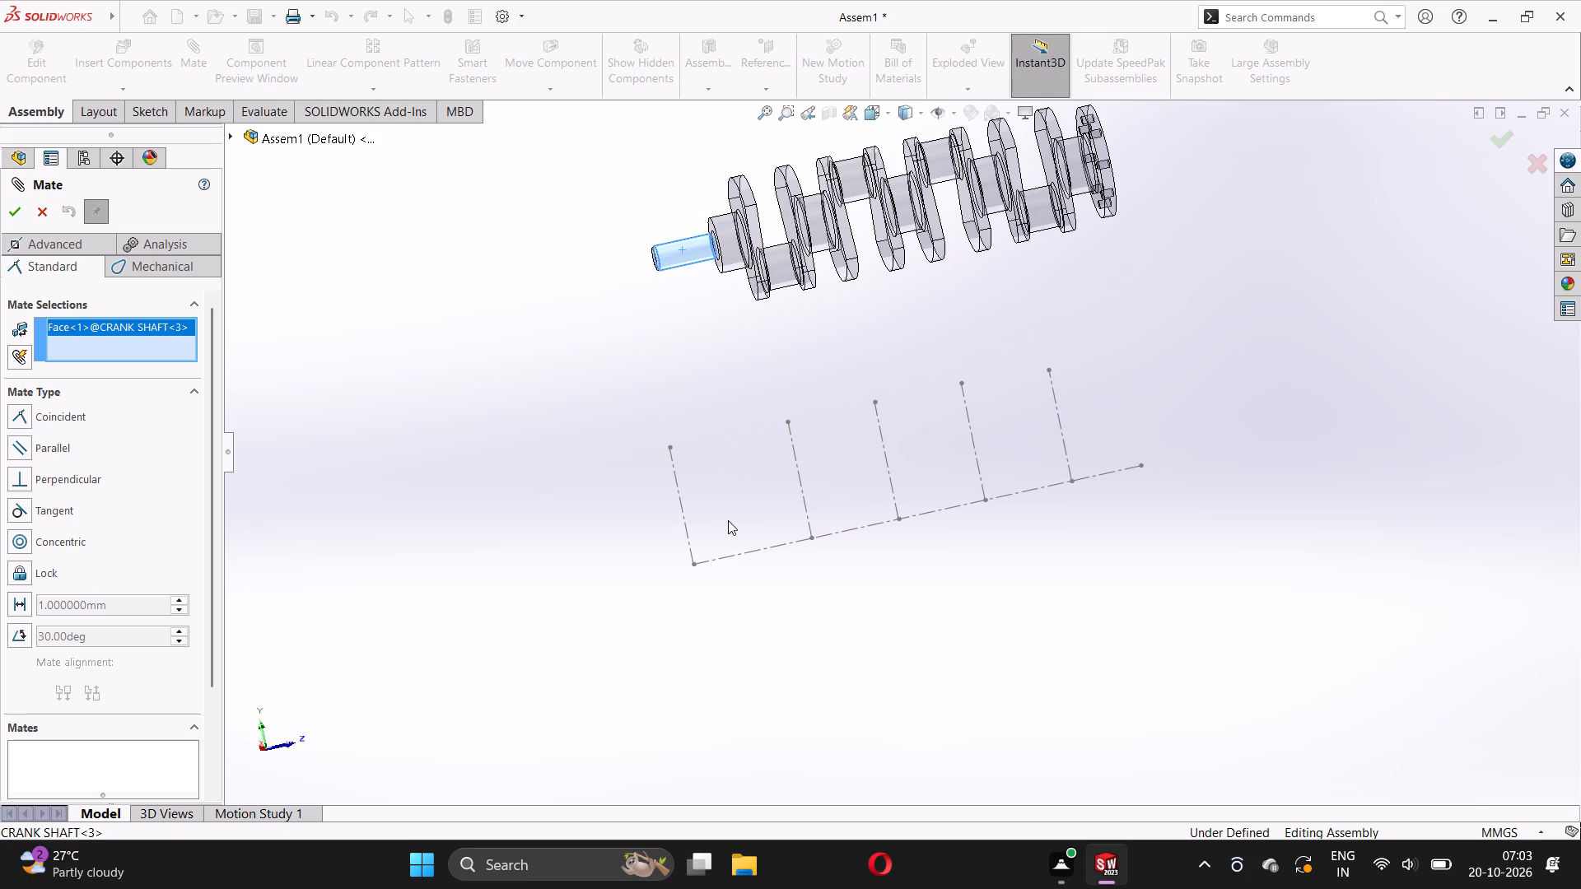
click(739, 555)
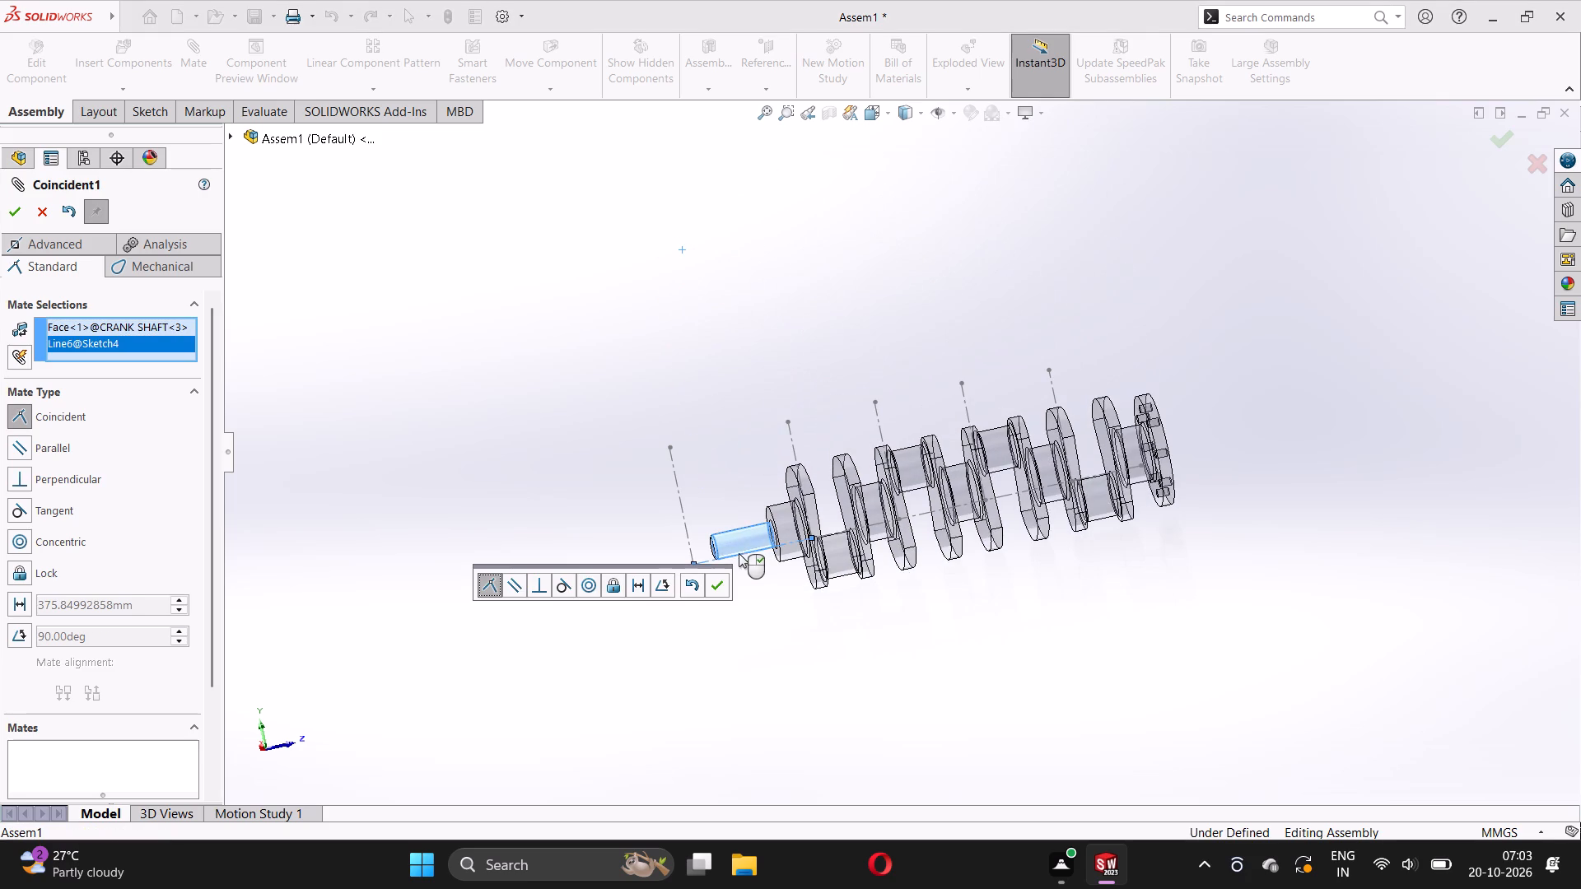
click(588, 584)
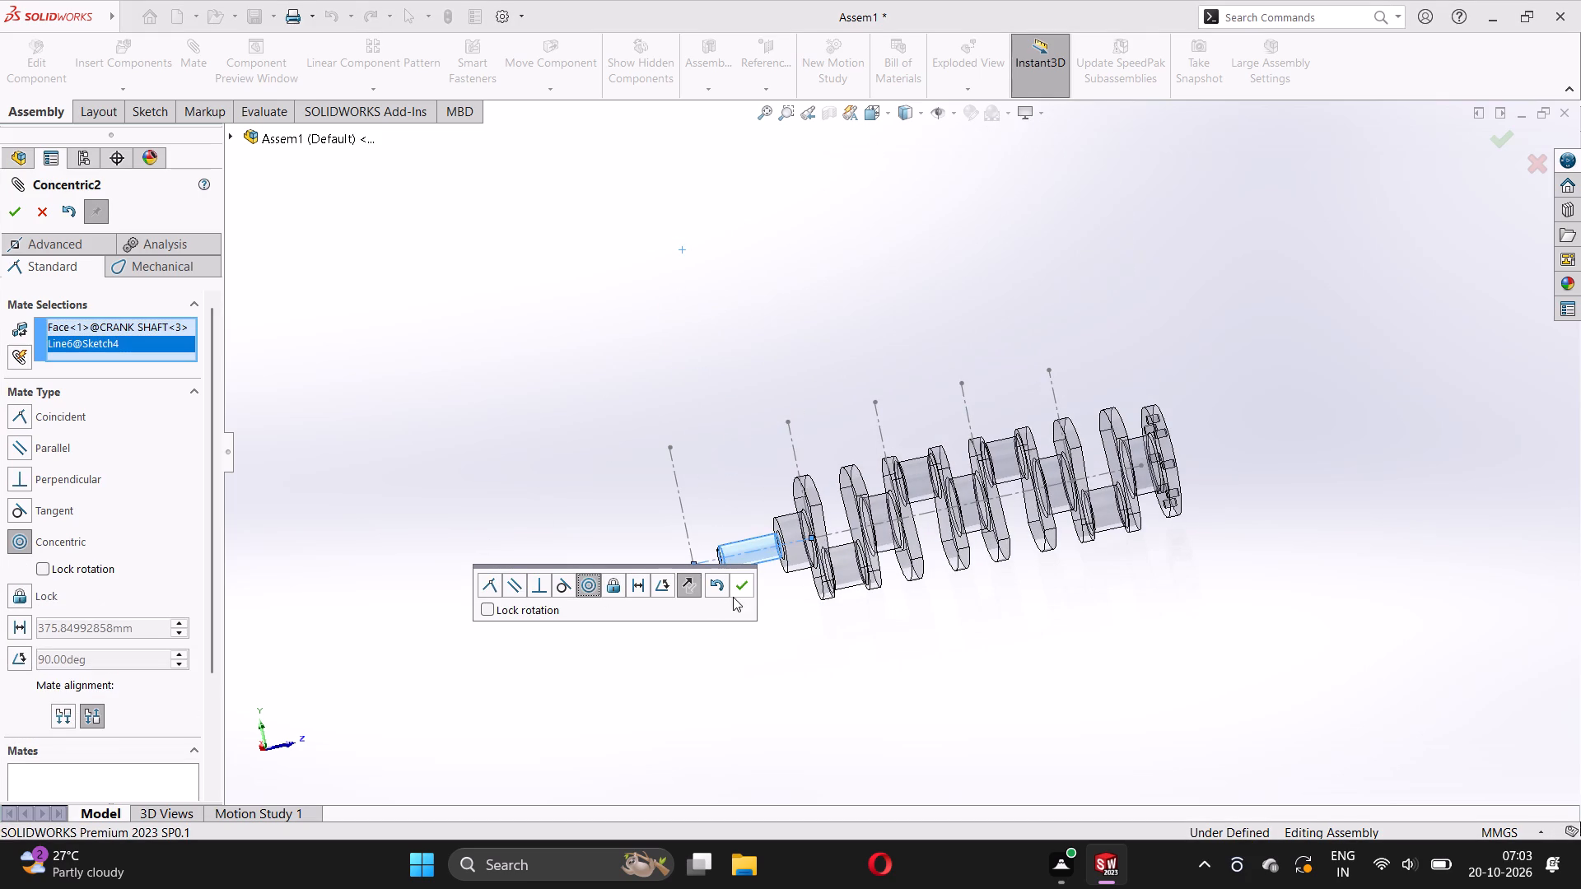
click(743, 587)
Test the mated crank shaft's rotation and sliding along the horizontal centerline, and close the Mate command.
middle_drag(754, 569, 885, 590)
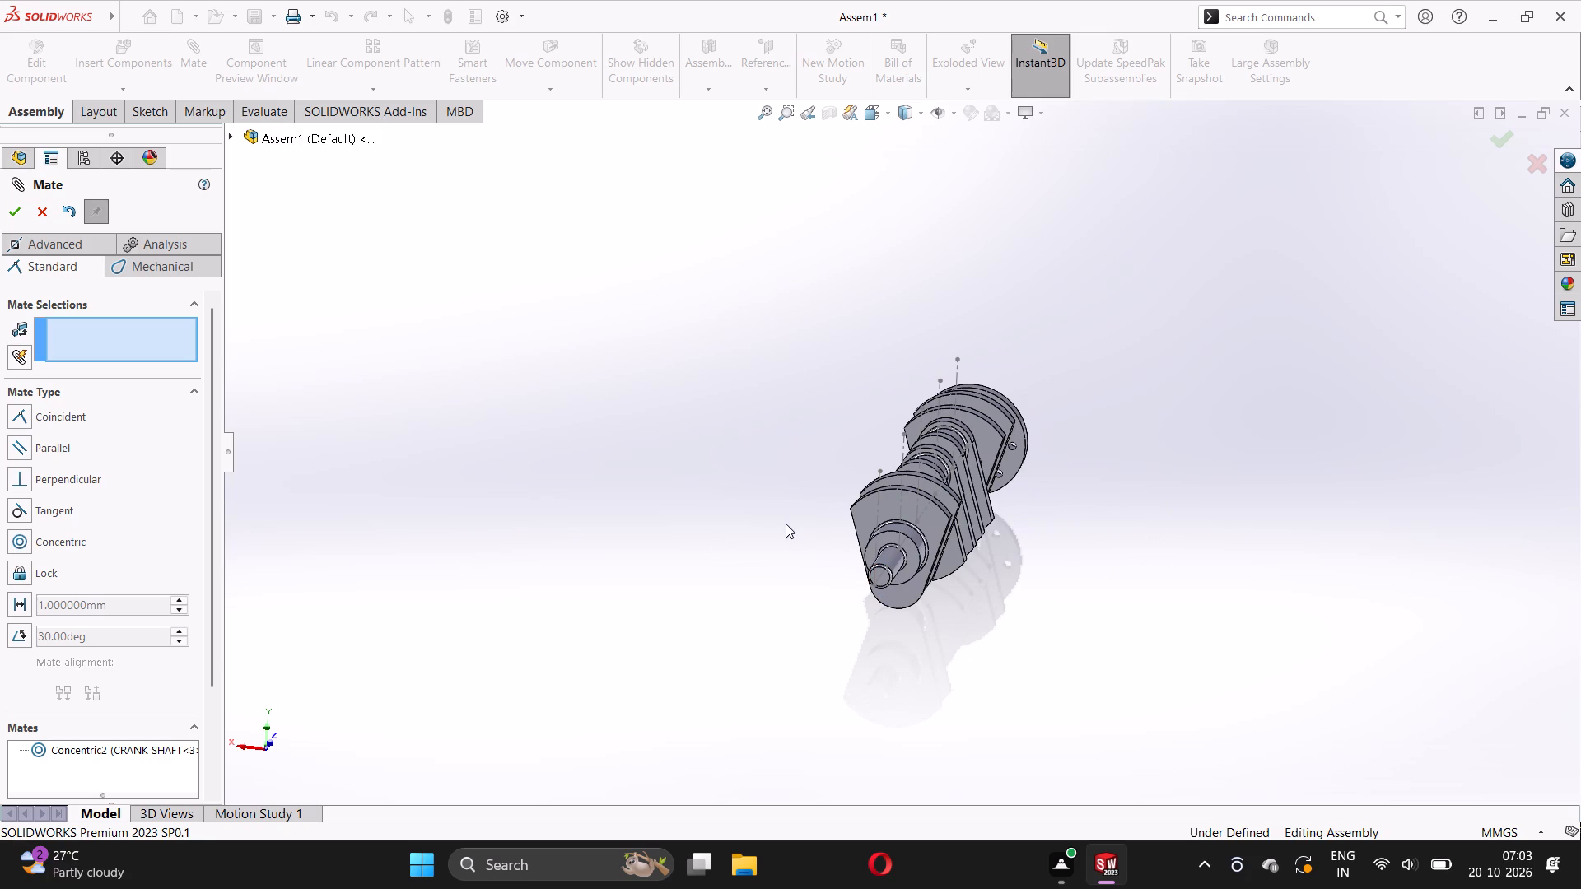
middle_drag(1089, 476, 1049, 477)
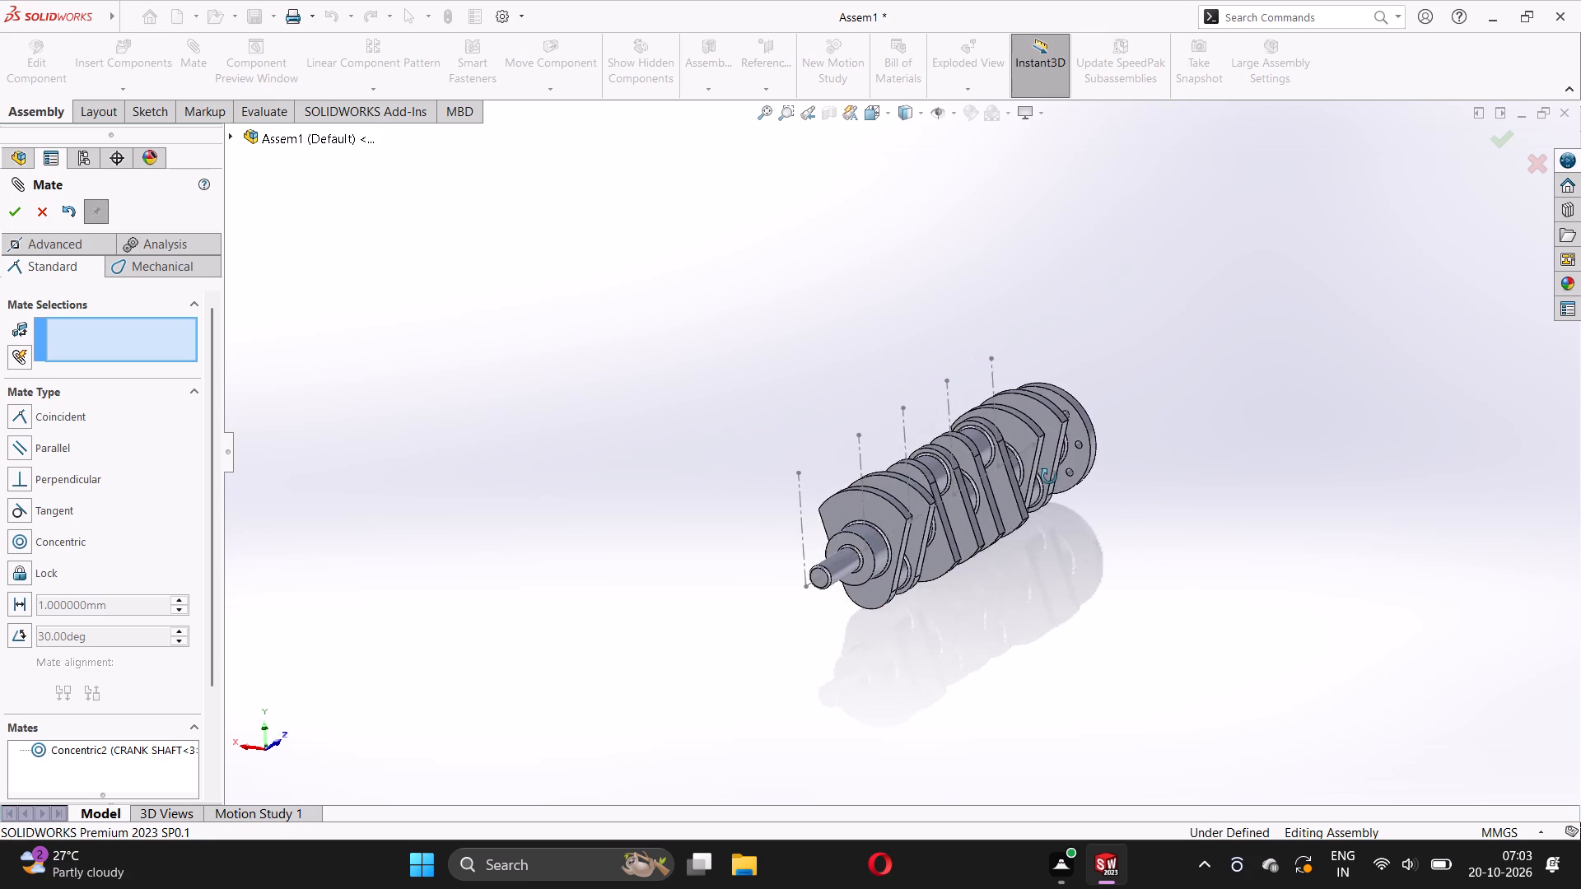
middle_drag(1049, 477, 1039, 477)
drag(954, 454, 1014, 547)
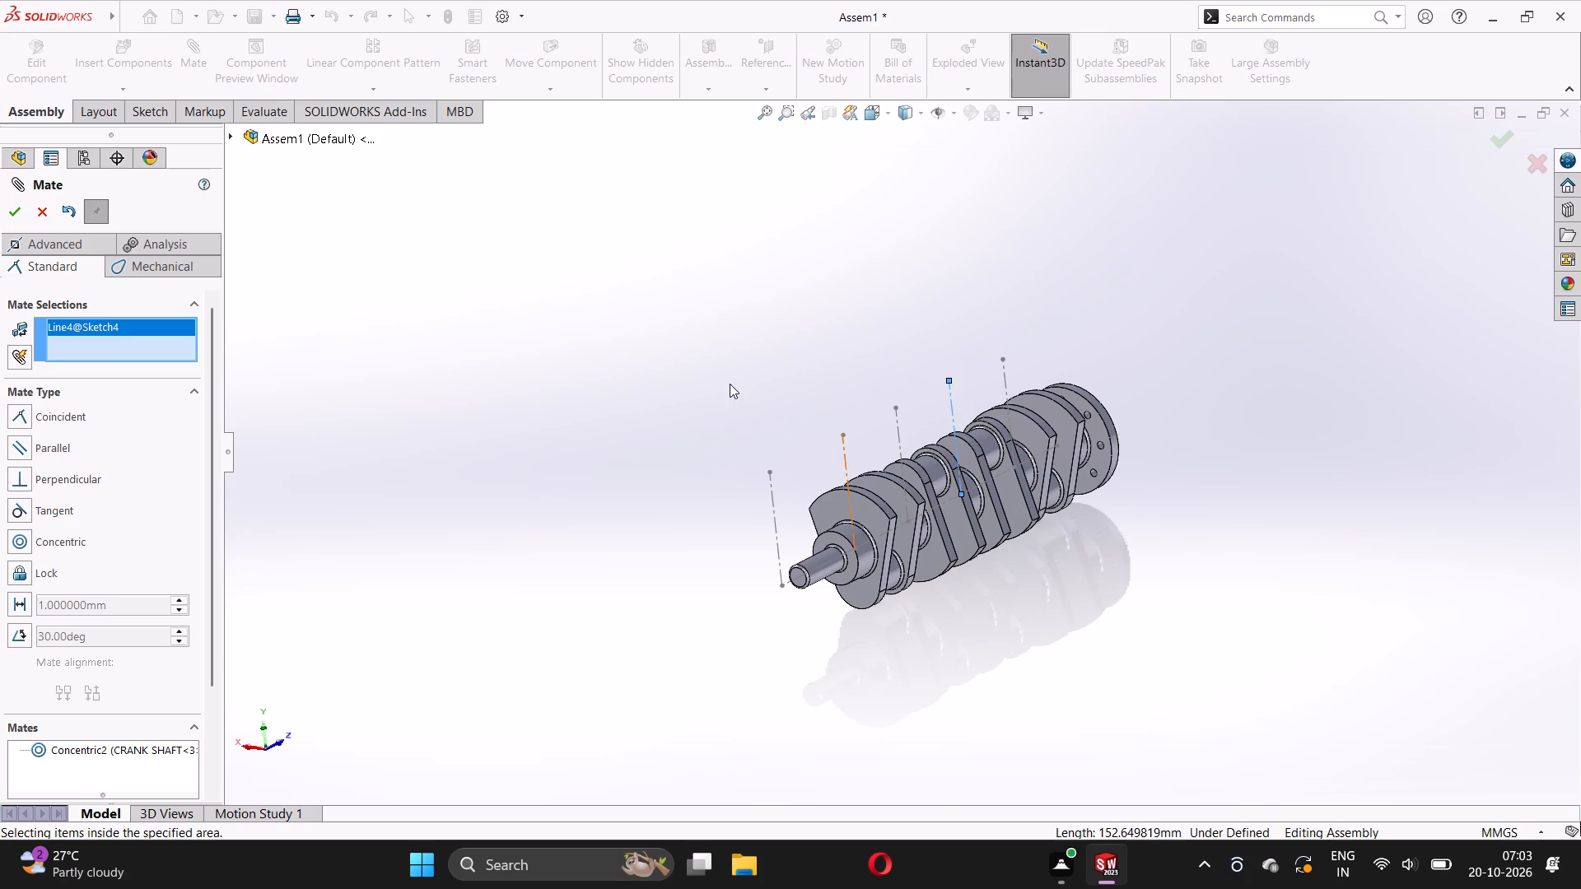
click(729, 384)
drag(973, 440, 993, 475)
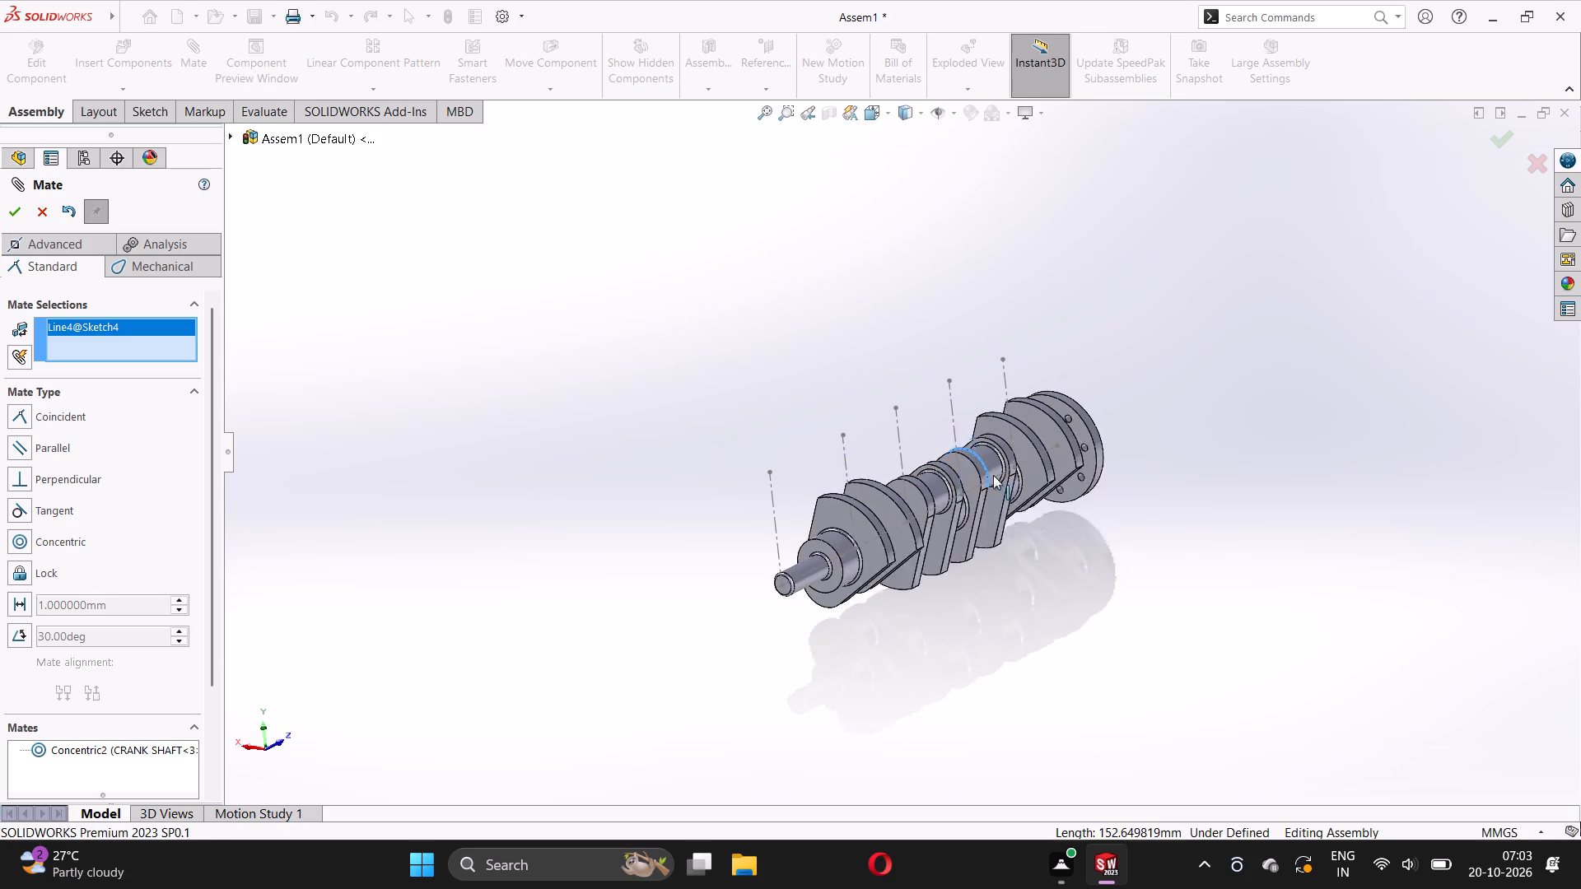
drag(993, 475, 958, 435)
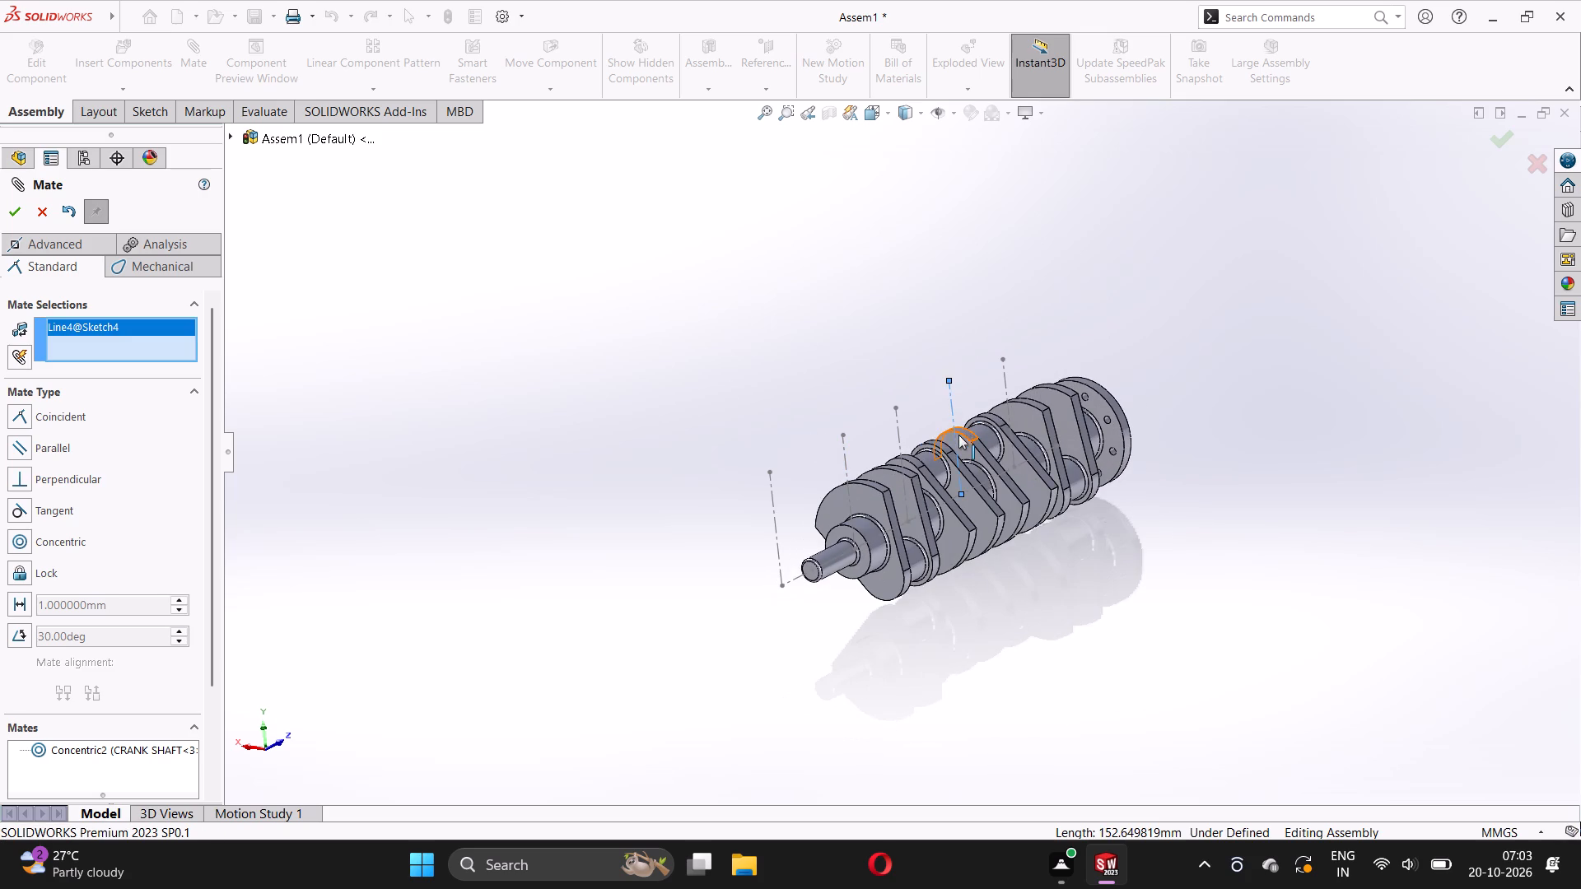
click(654, 414)
scroll(952, 527, down, 2)
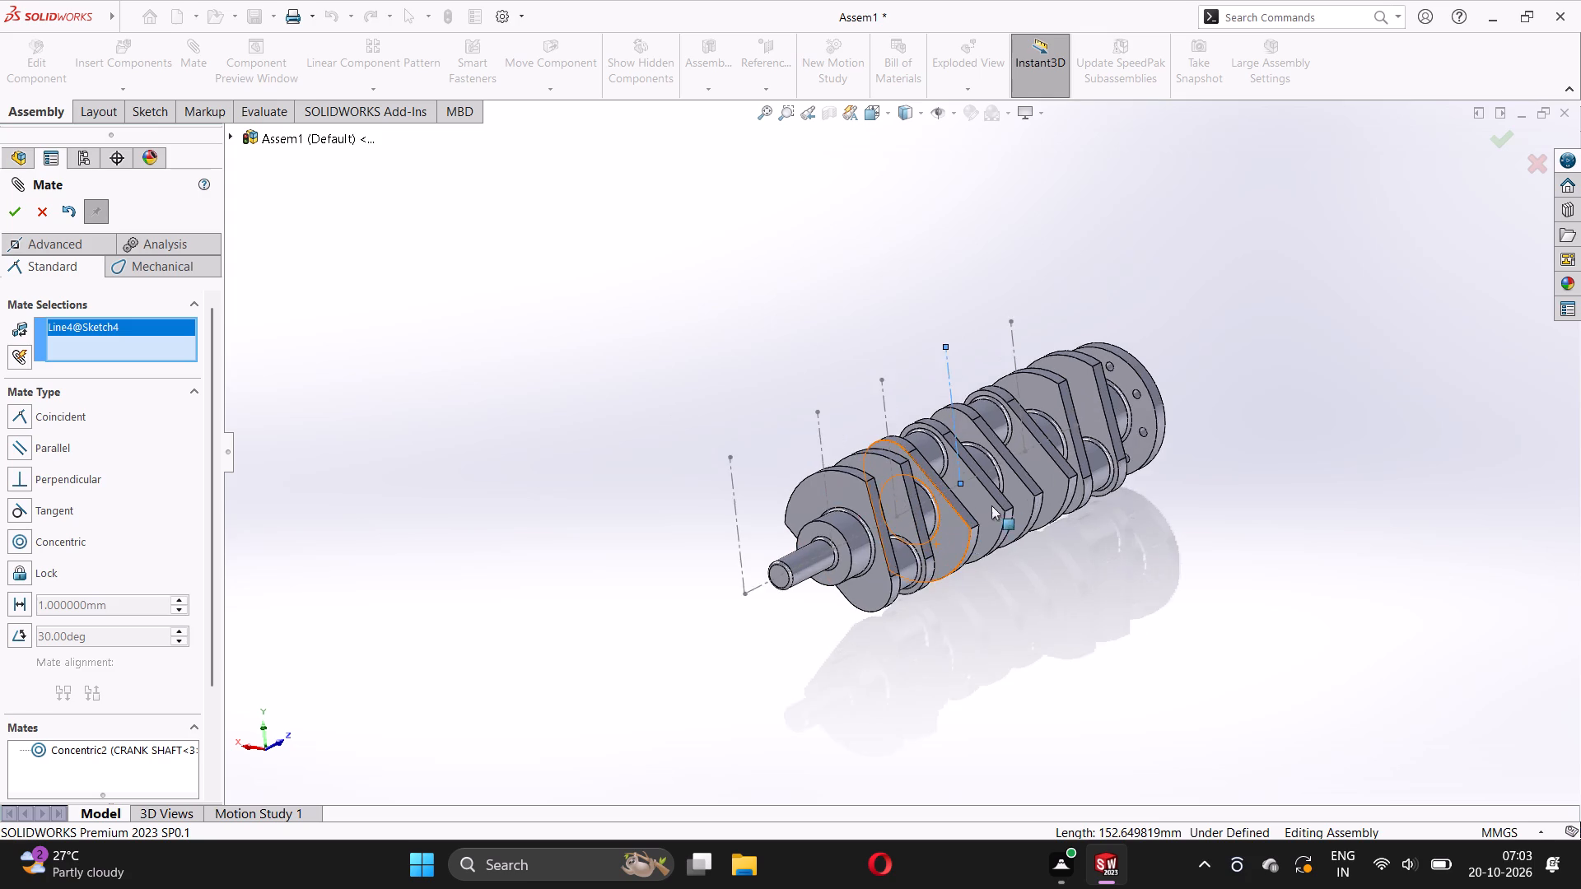
middle_drag(1004, 501, 898, 512)
scroll(891, 510, down, 2)
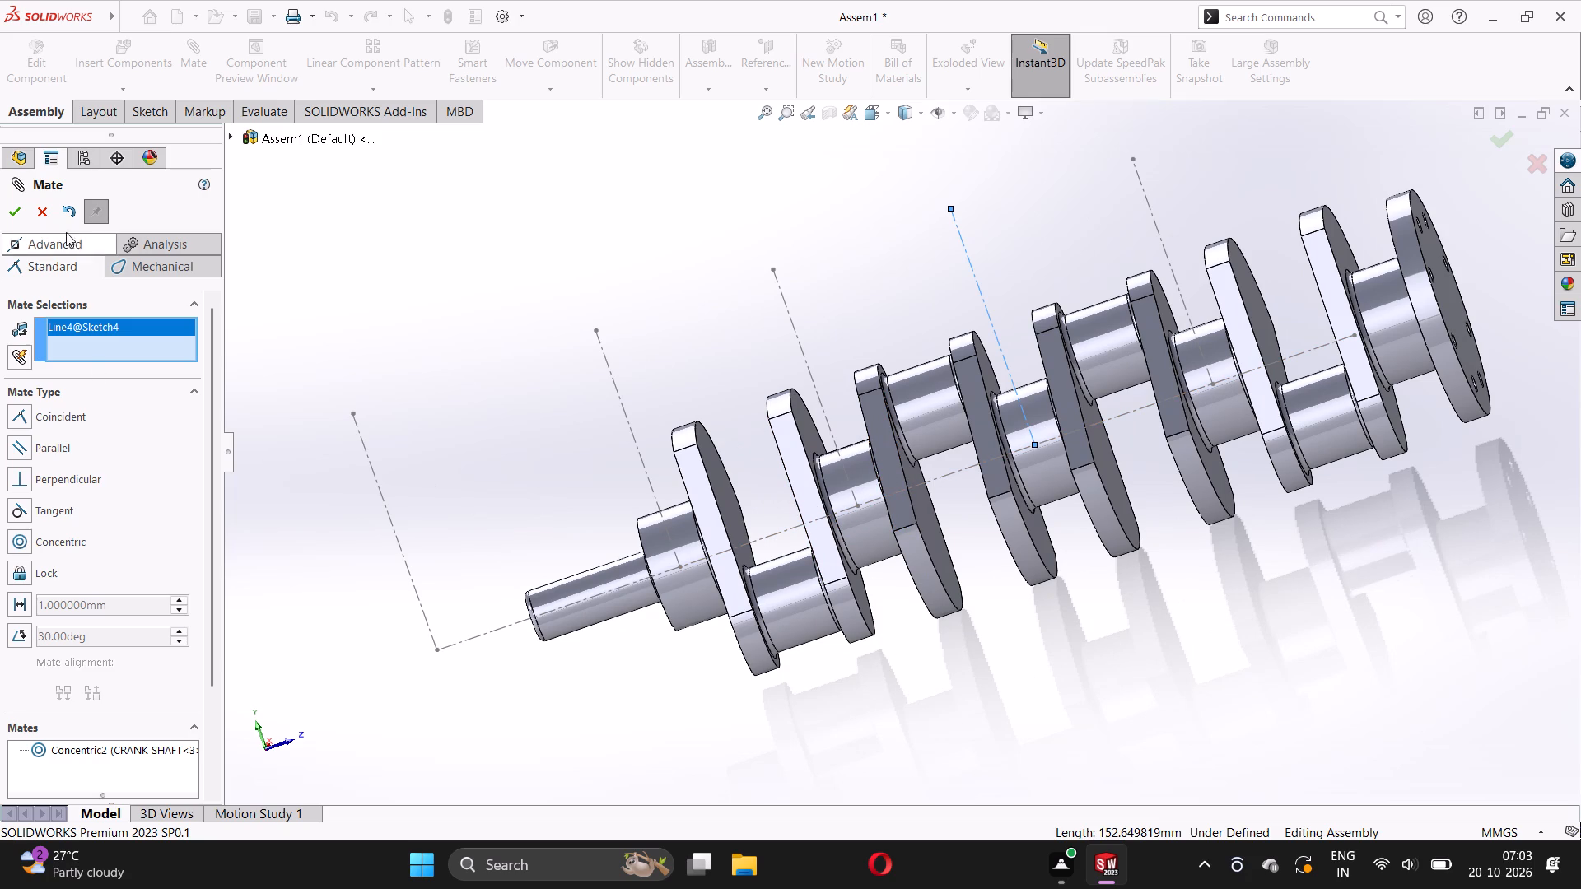
click(38, 212)
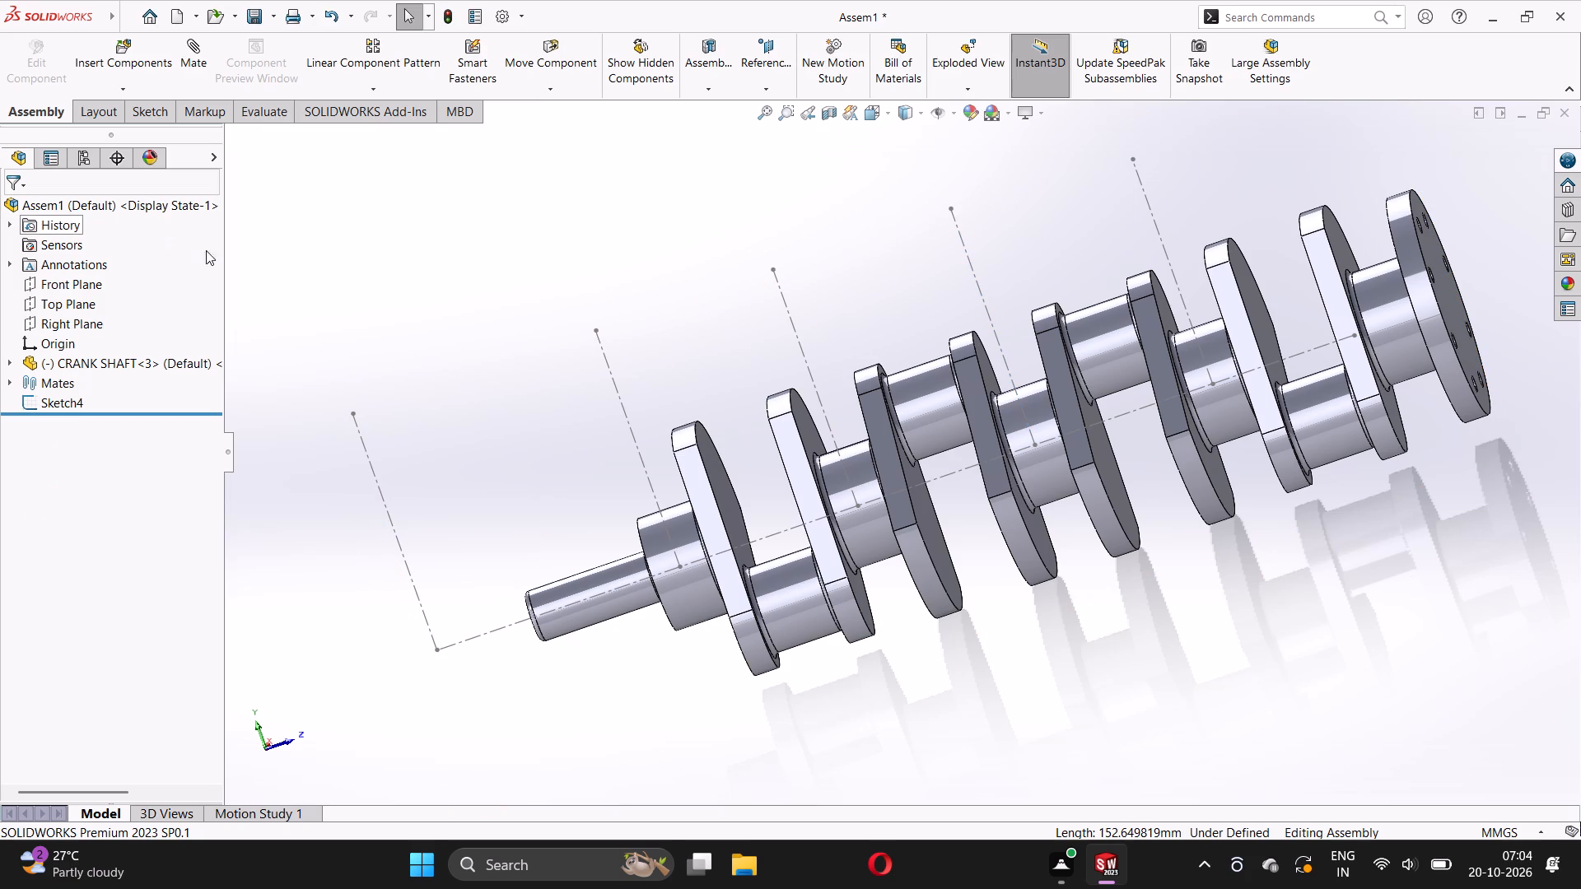
Insert the PISTON part from the 4 CYLINDER ENGINE folder and place it above the crank shaft's narrow end.
click(128, 59)
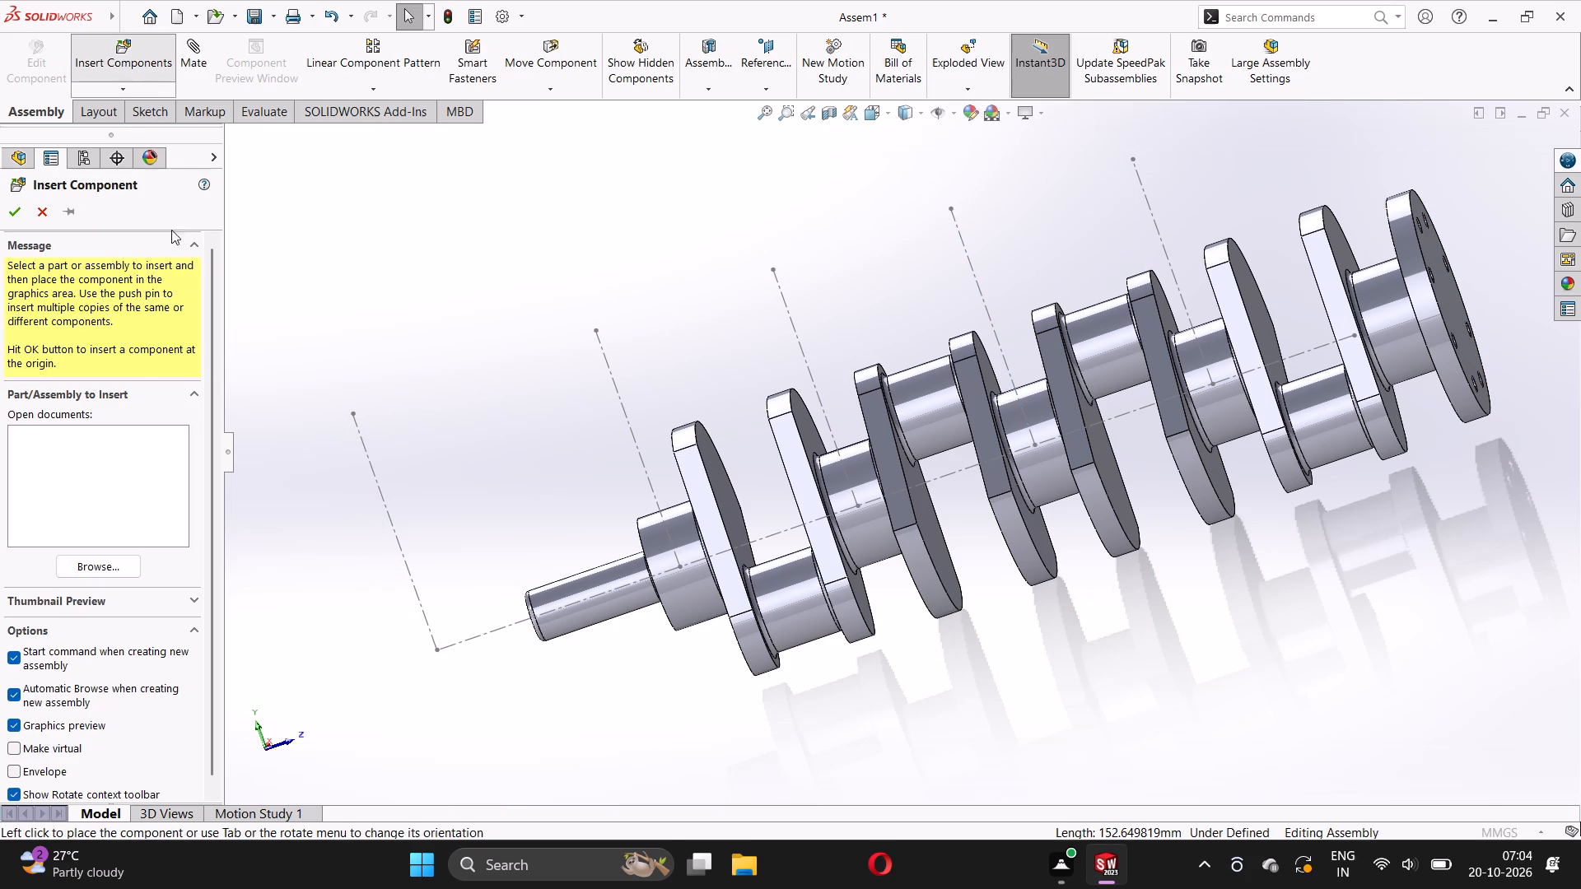
click(96, 566)
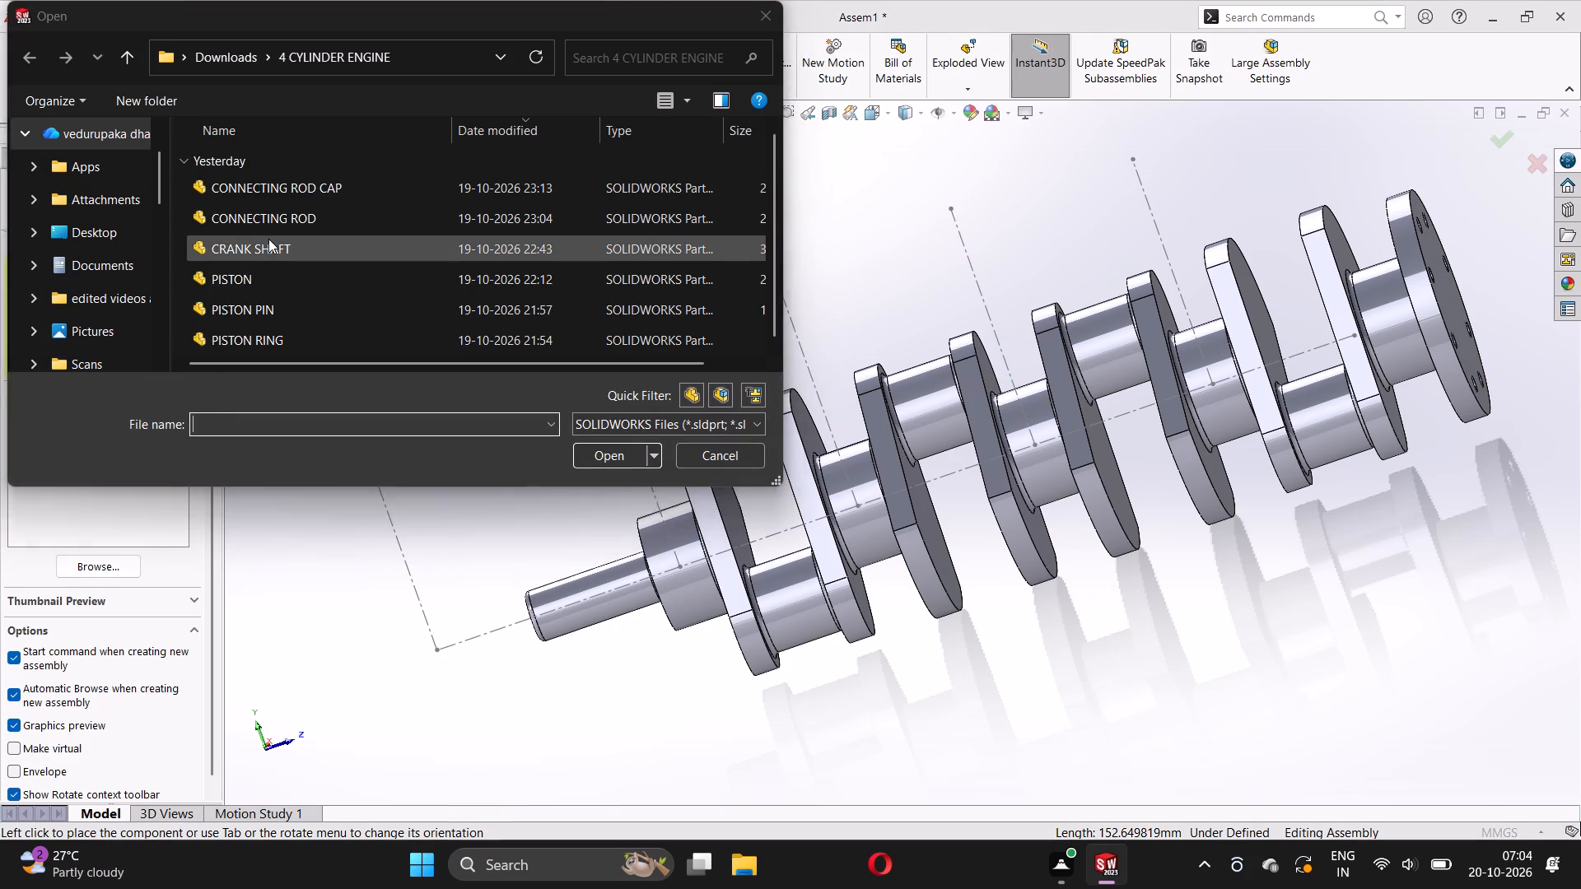
scroll(270, 240, down, 3)
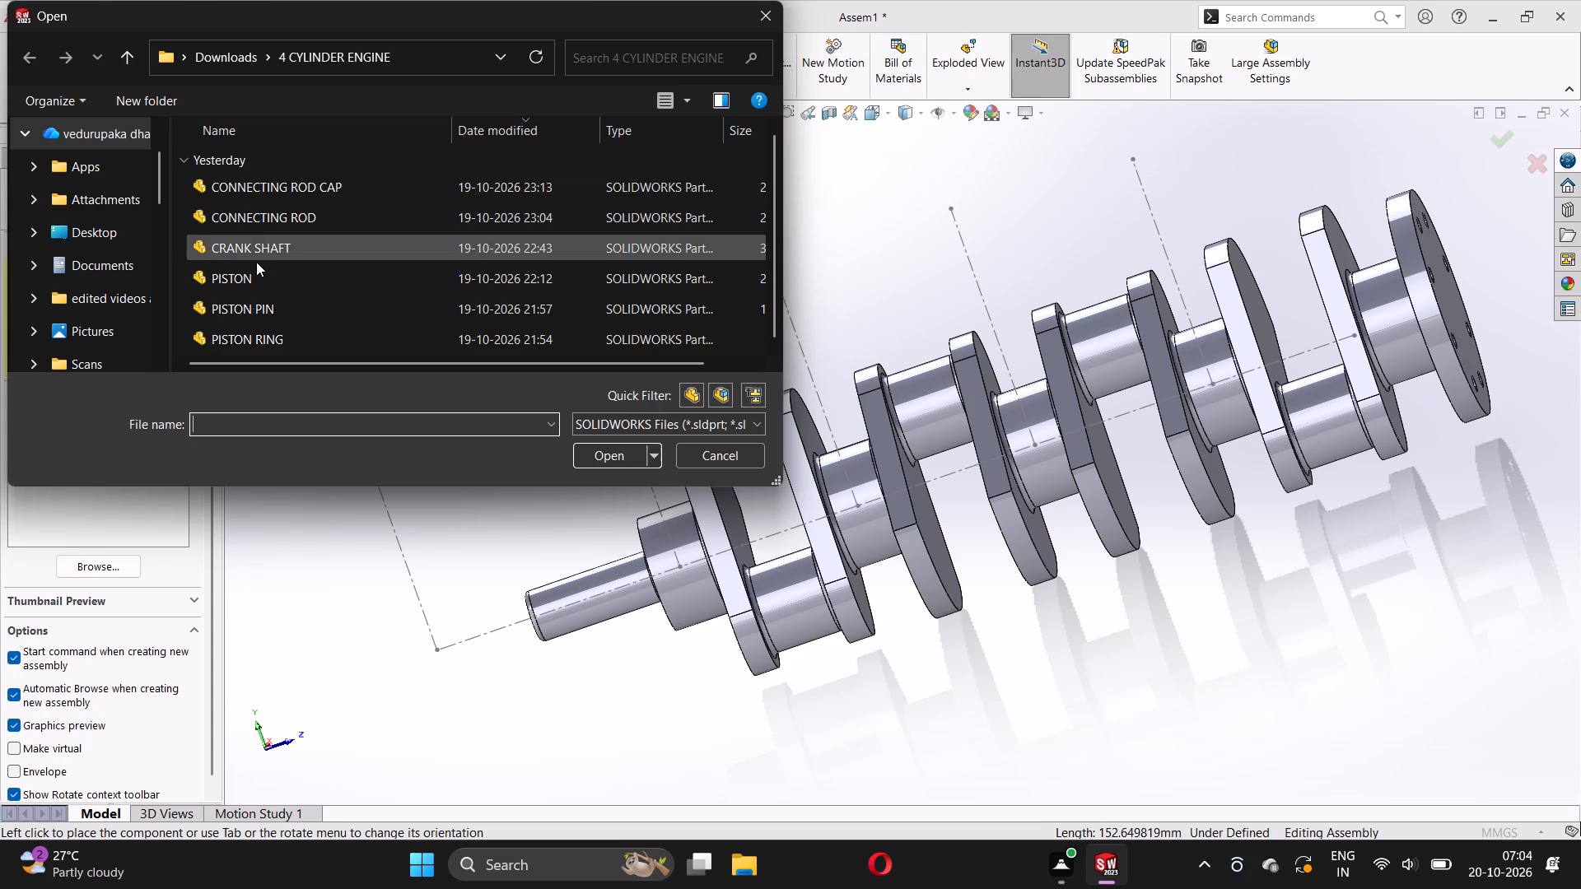
click(251, 276)
click(585, 452)
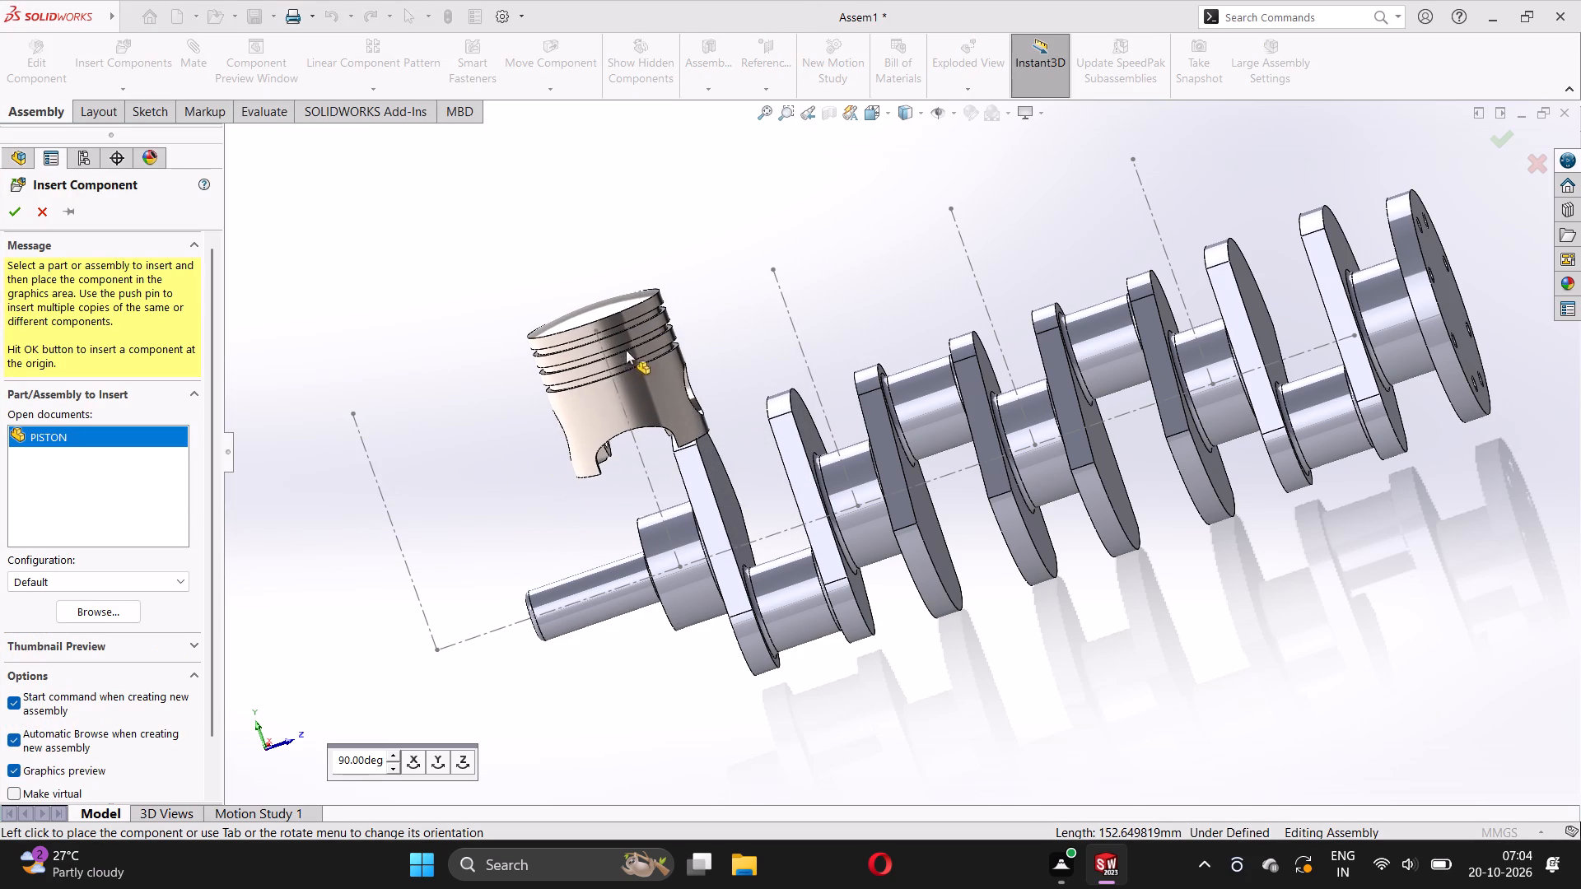
scroll(639, 278, up, 6)
middle_drag(675, 323, 777, 336)
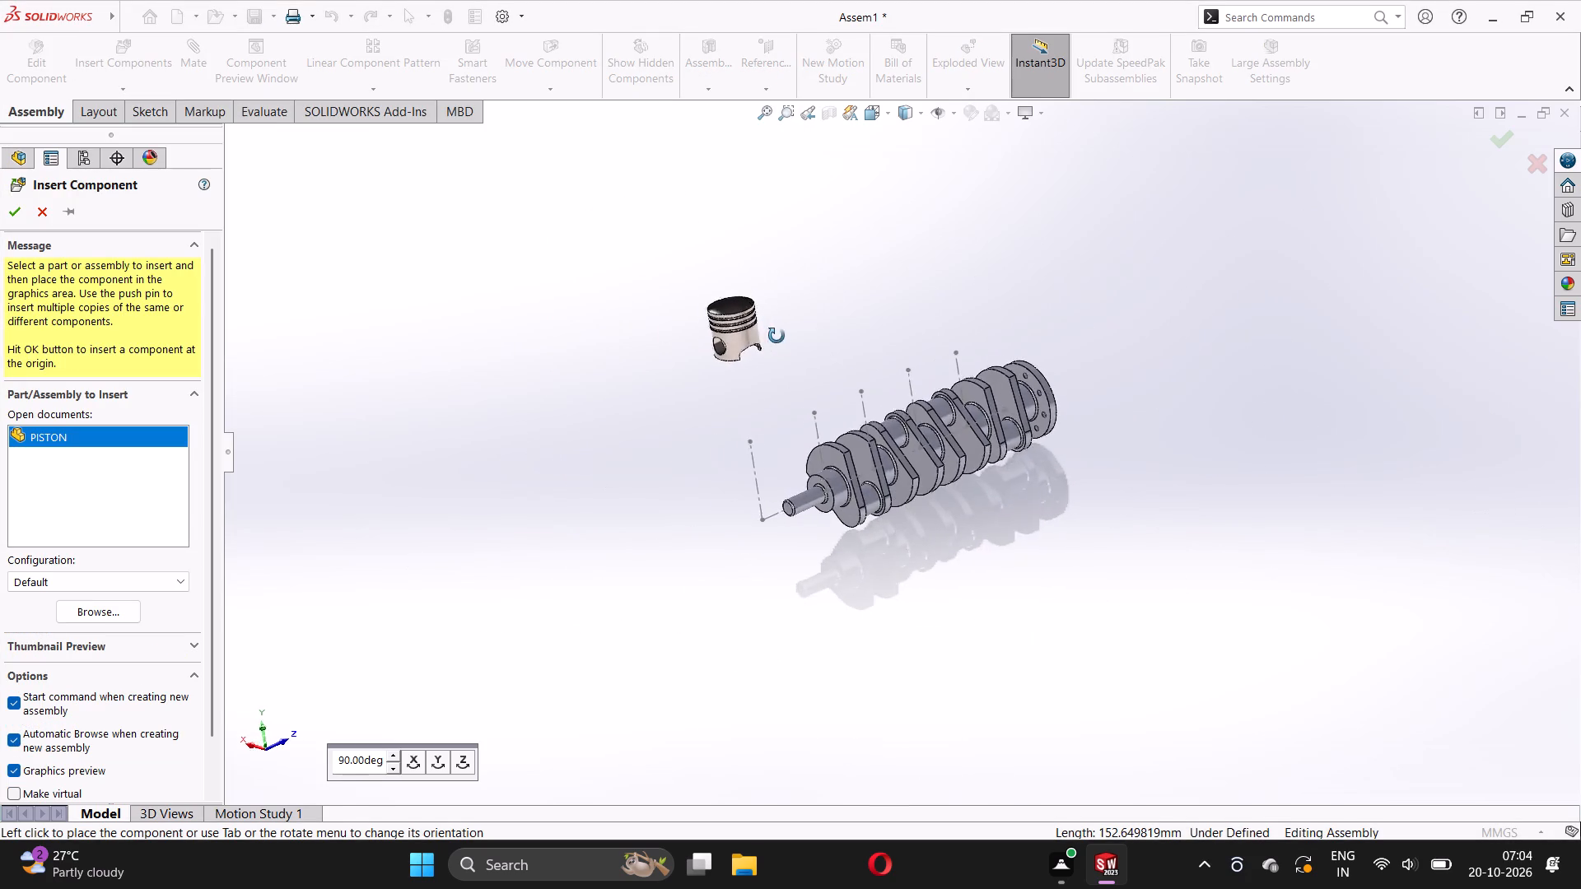
middle_drag(777, 336, 782, 336)
click(780, 314)
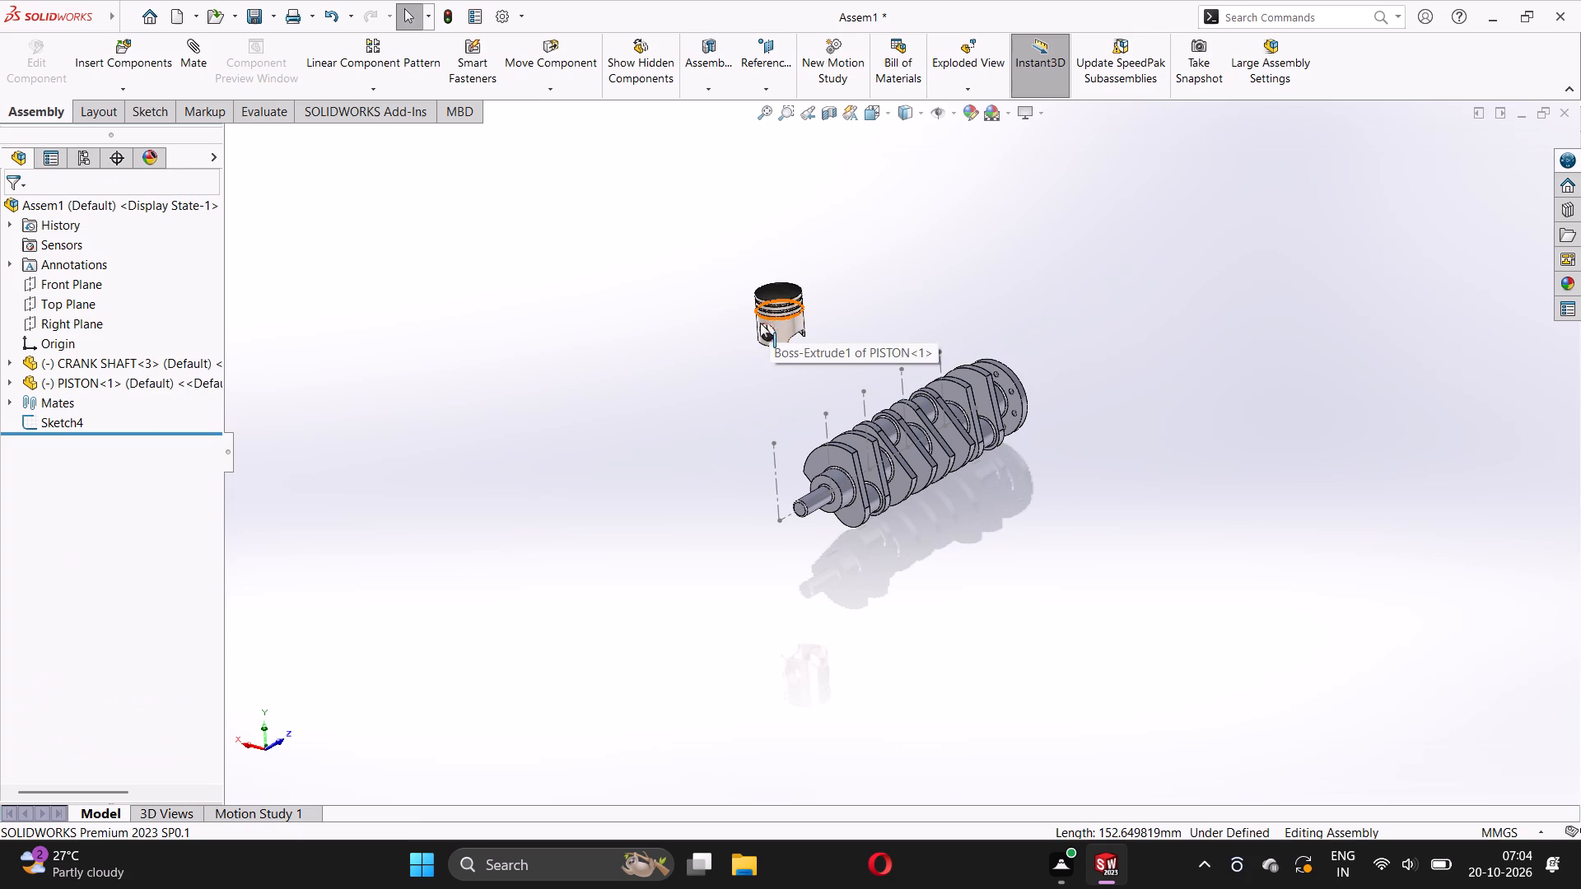
Slide the crank shaft slightly along the horizontal centerline toward its narrow end.
drag(861, 458, 810, 486)
click(604, 496)
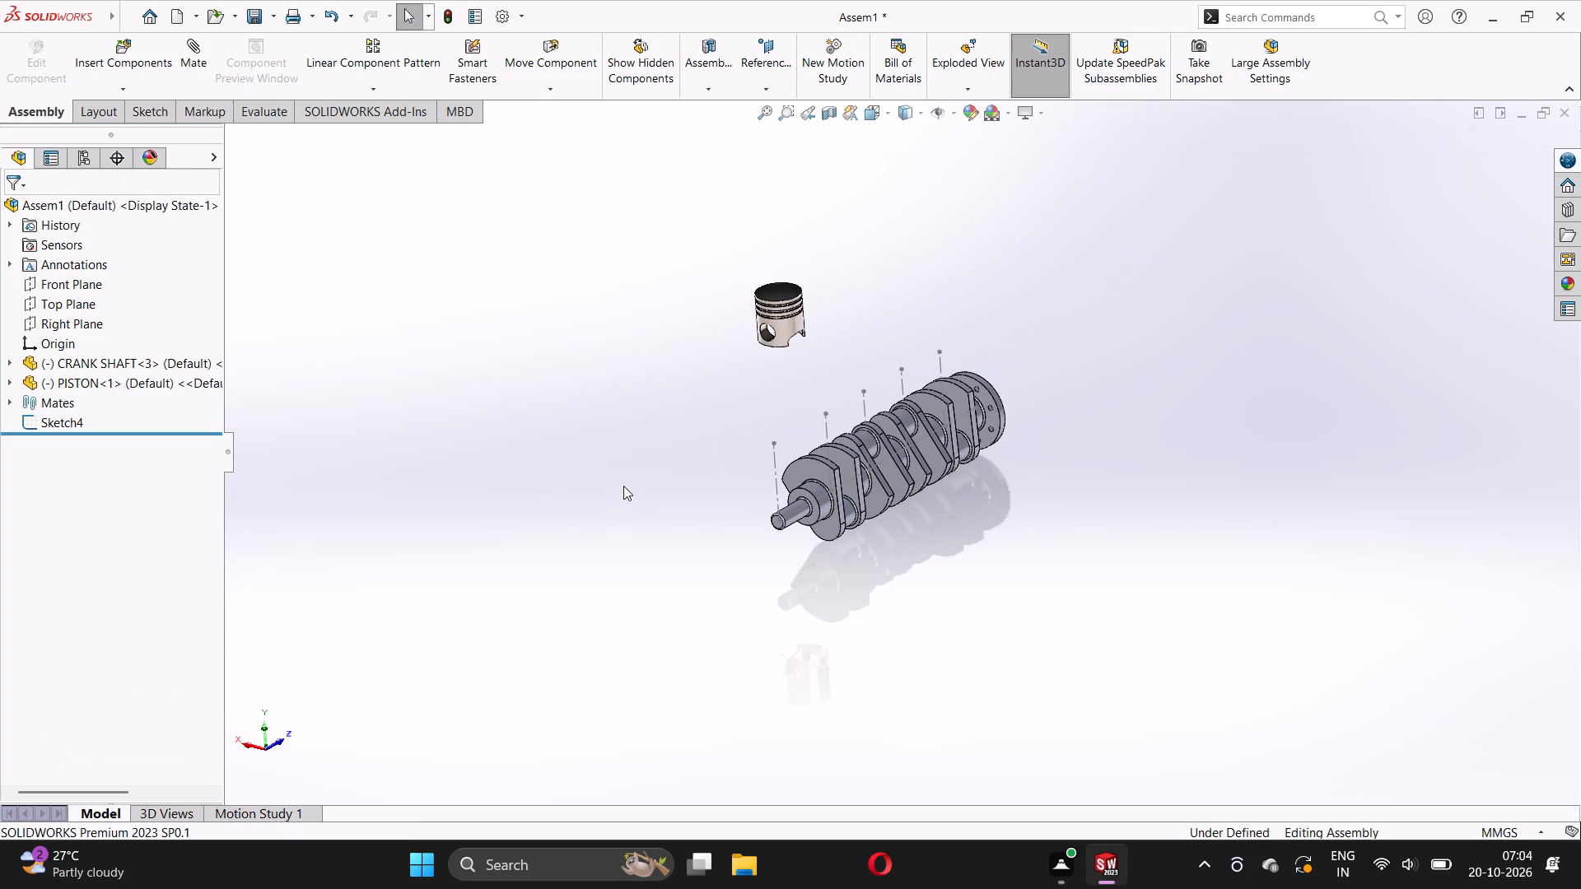
Insert the CONNECTING ROD, CONNECTING ROD CAP, PISTON PIN and PISTON RING parts in a row beside the piston, away from the crank shaft.
click(101, 76)
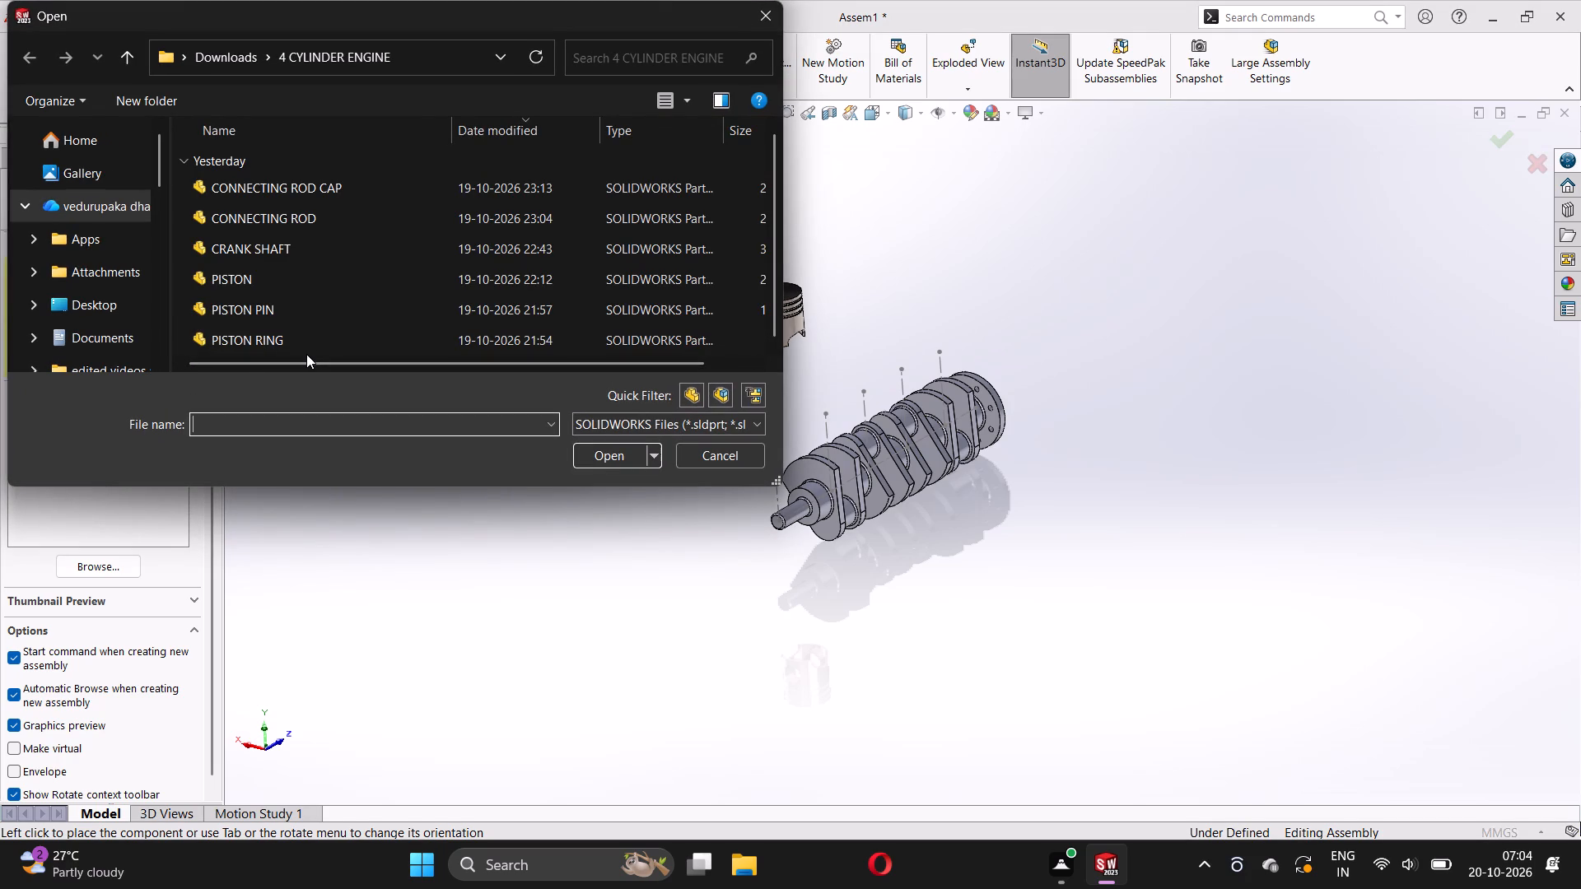
ctrl+click(262, 337)
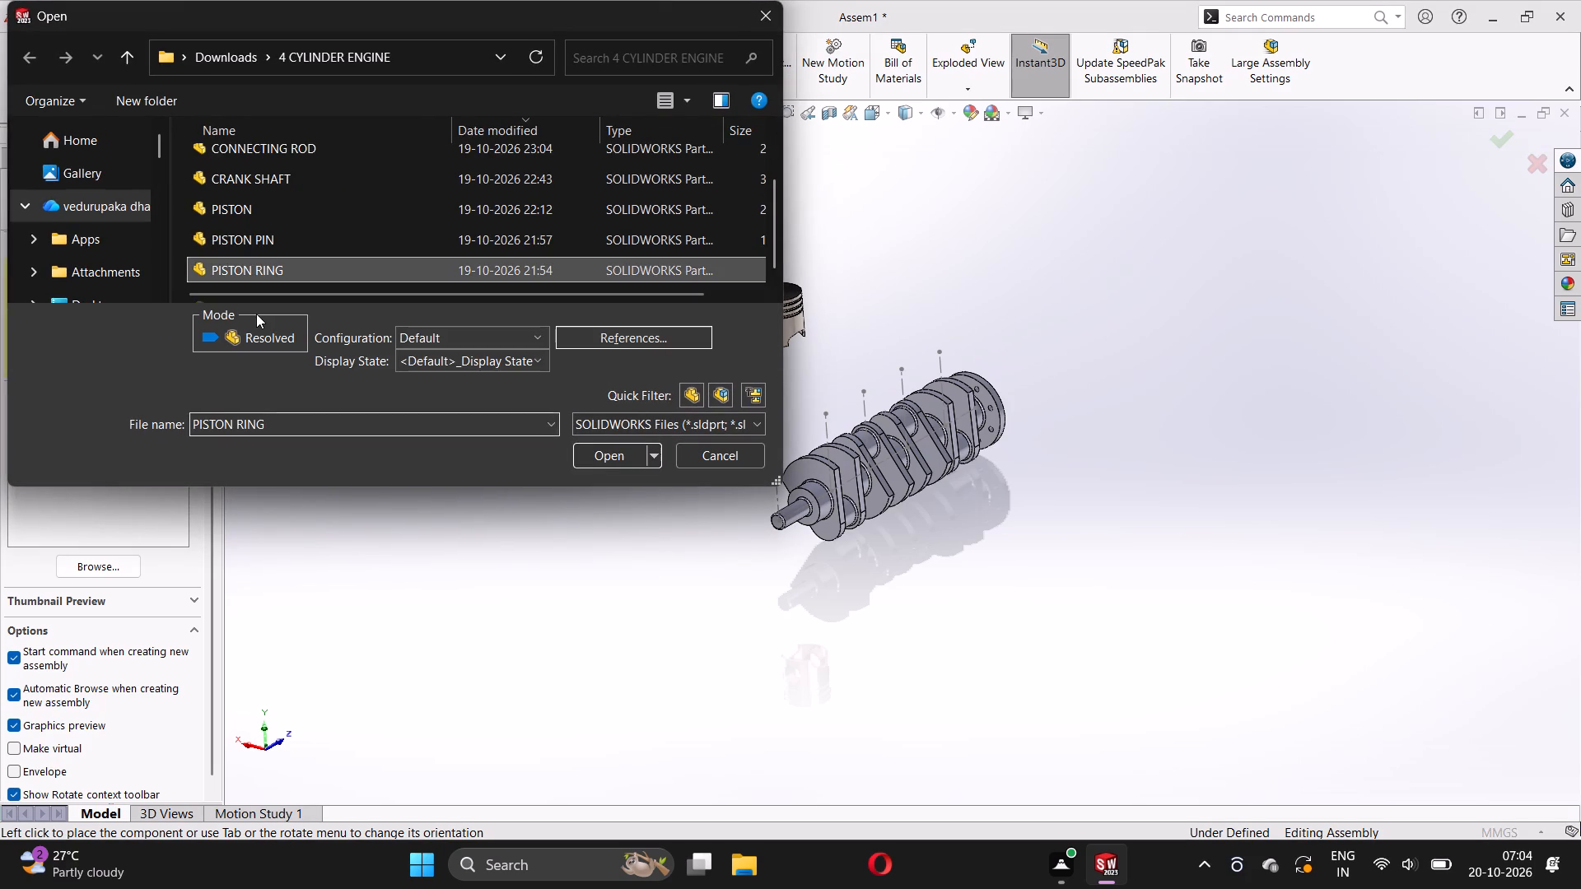
ctrl+click(256, 314)
ctrl+click(267, 242)
scroll(463, 246, up, 2)
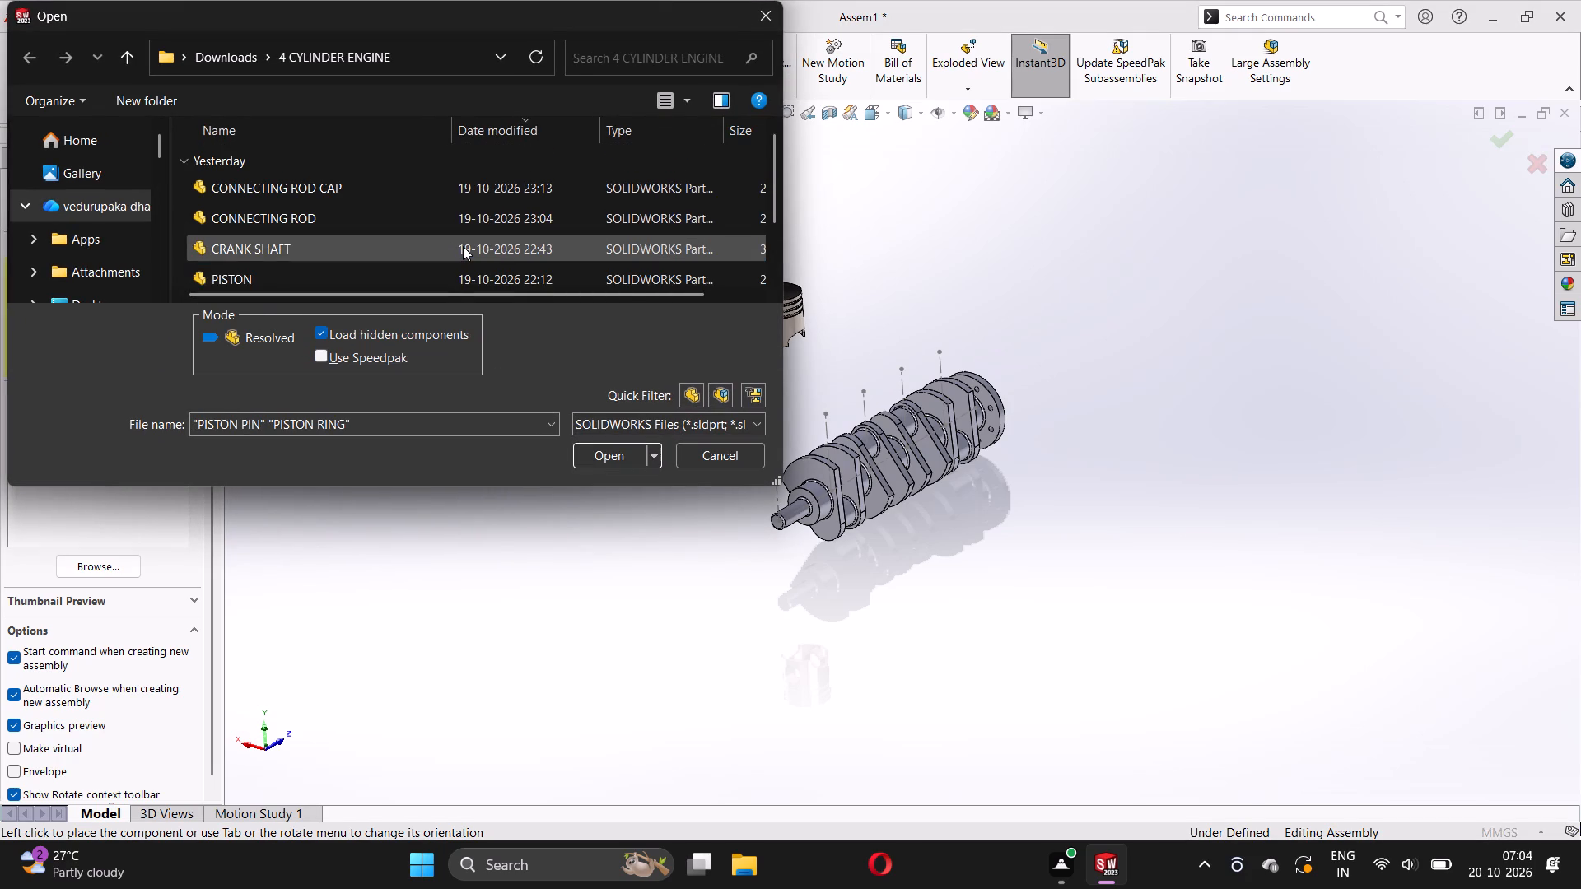
scroll(463, 246, up, 3)
scroll(431, 239, down, 4)
scroll(239, 224, up, 2)
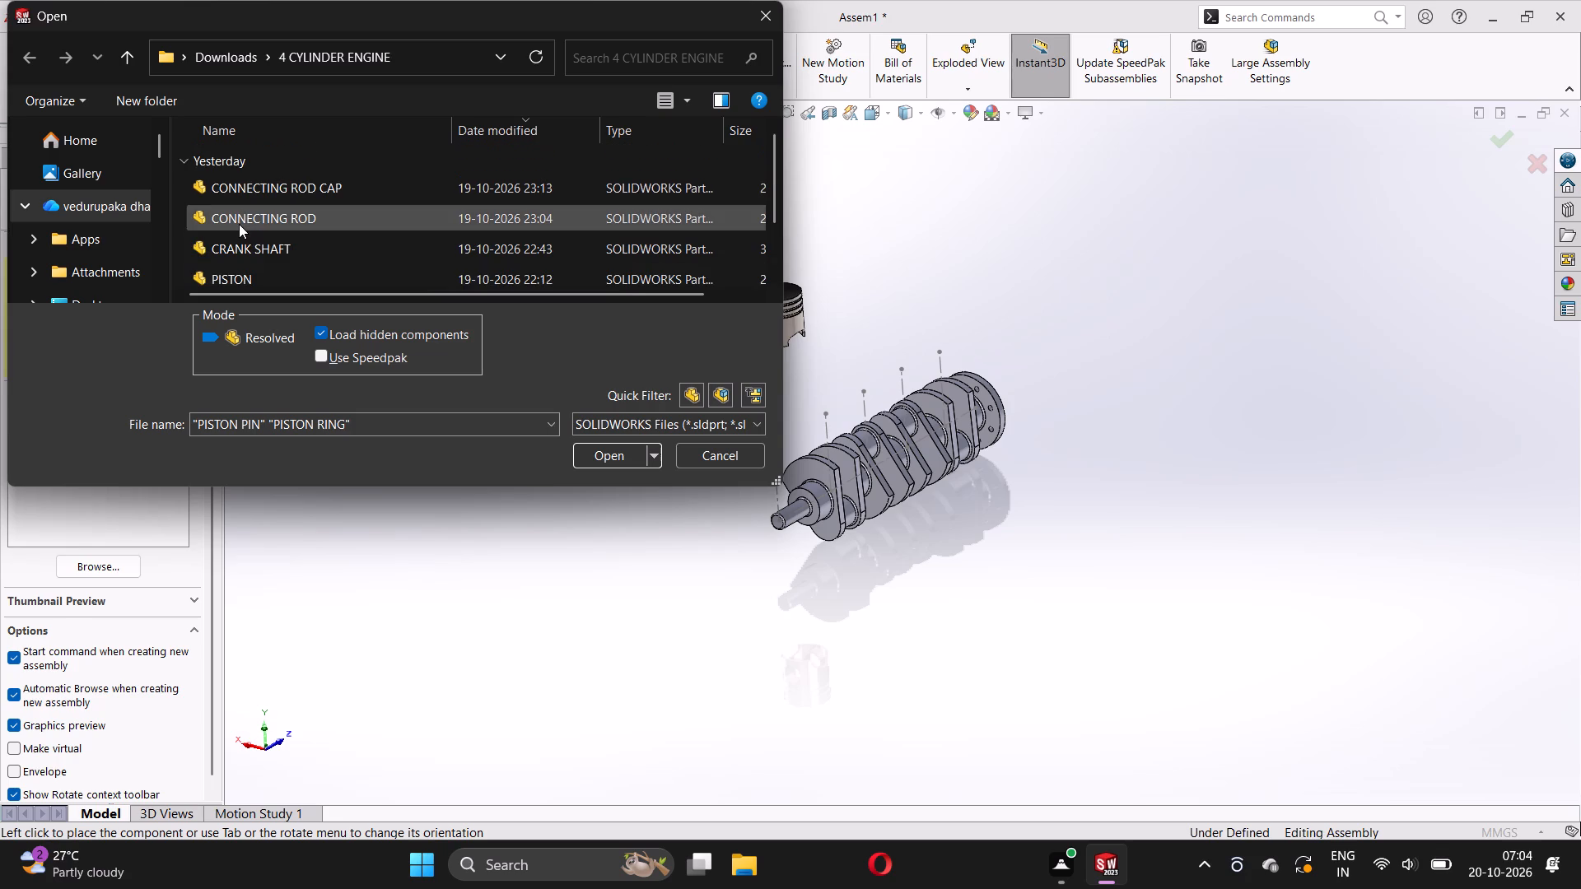
scroll(239, 224, up, 1)
ctrl+click(275, 194)
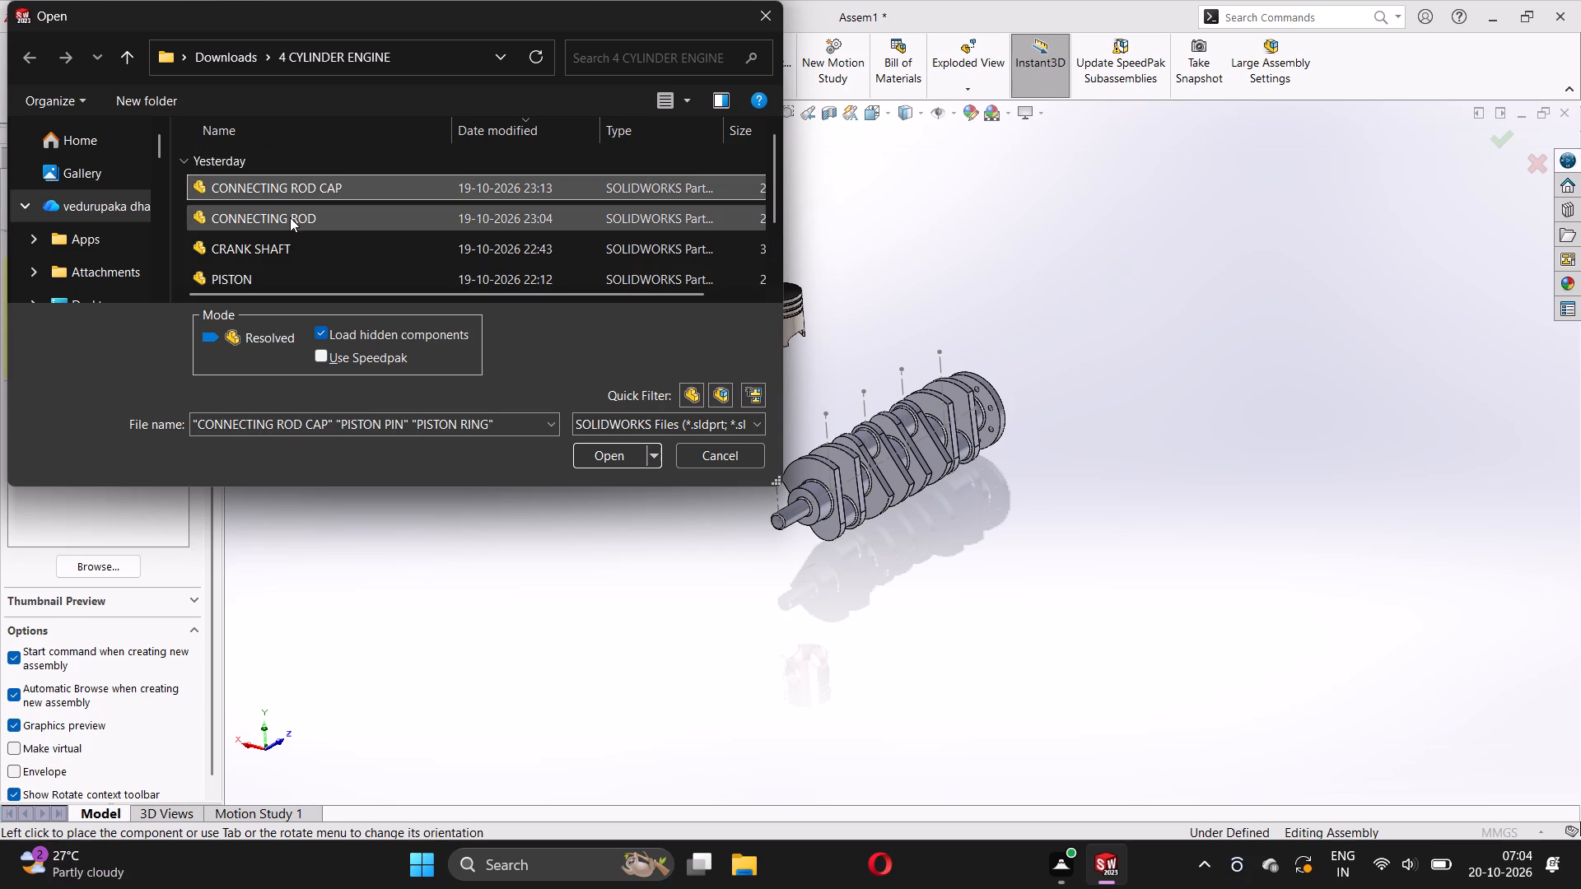
ctrl+click(291, 219)
click(599, 457)
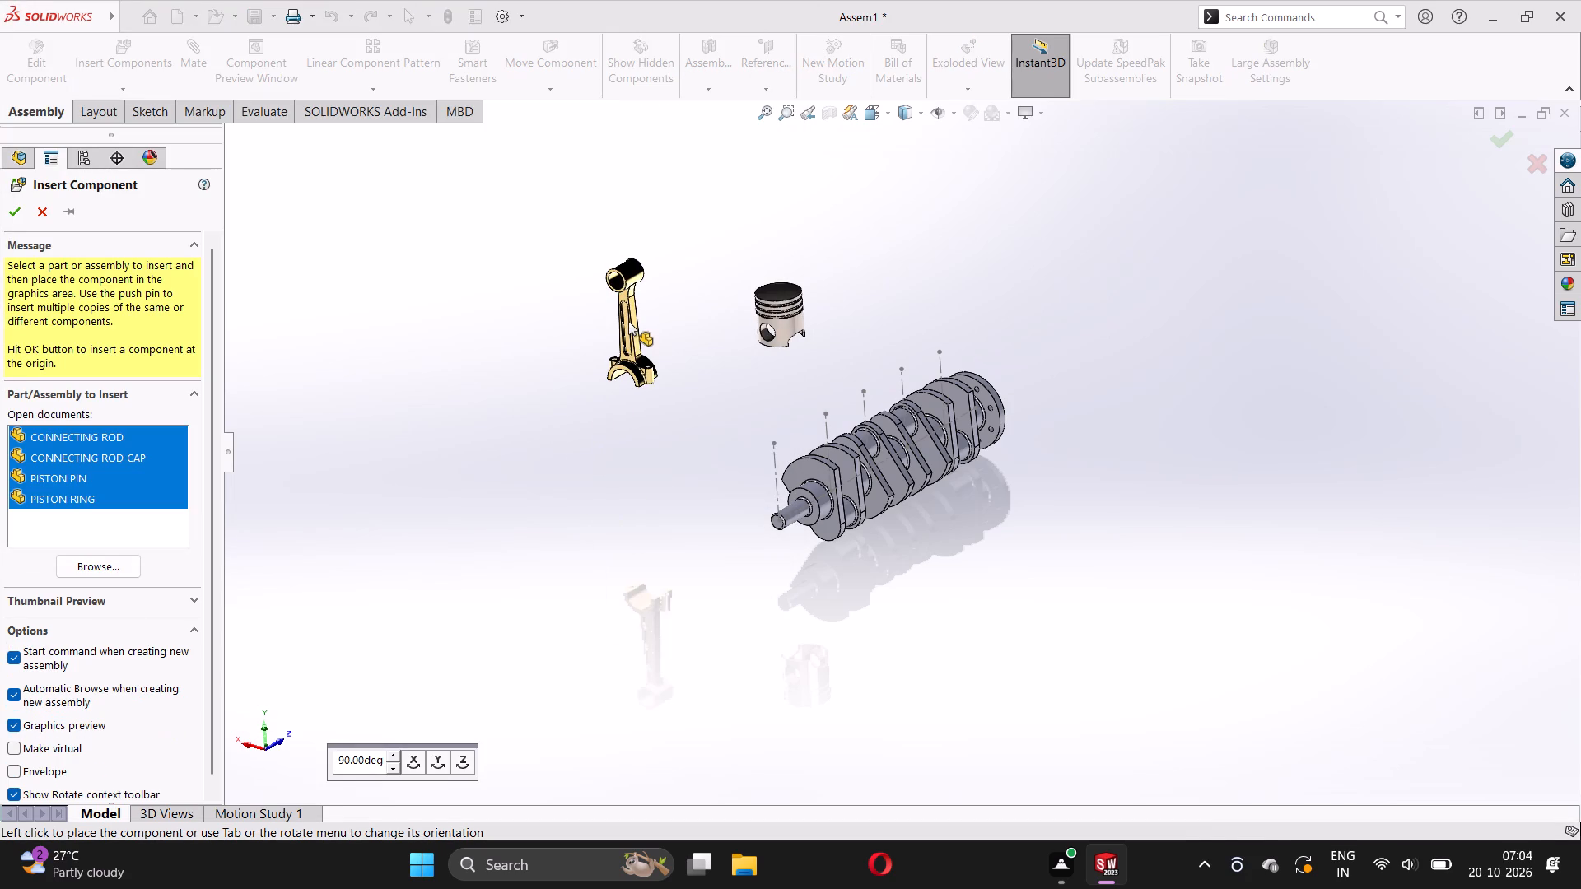
click(627, 319)
click(554, 346)
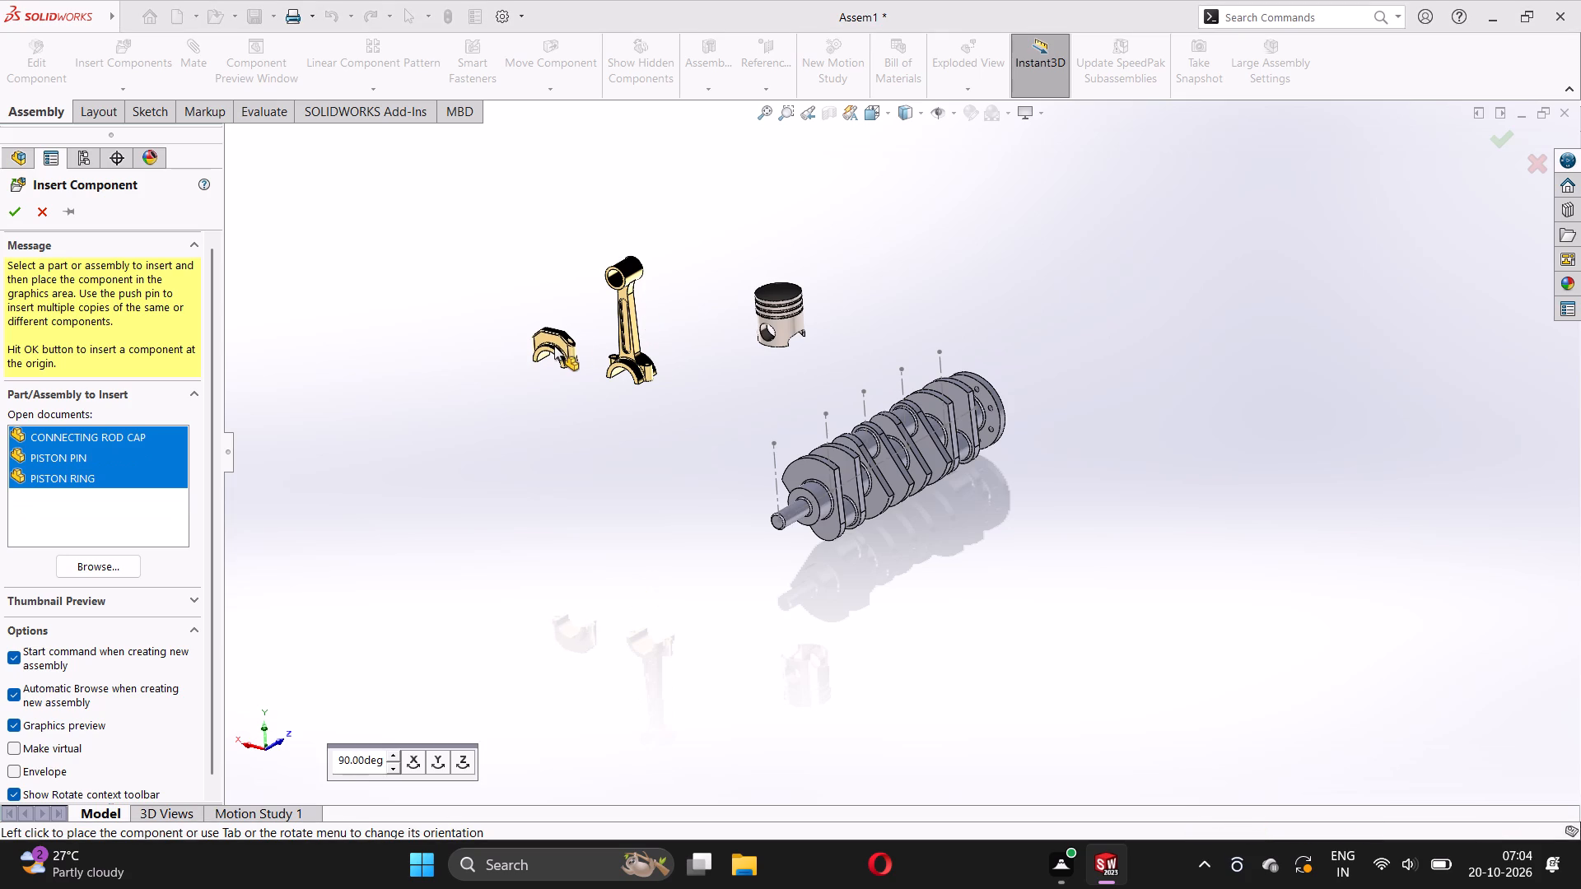
click(477, 326)
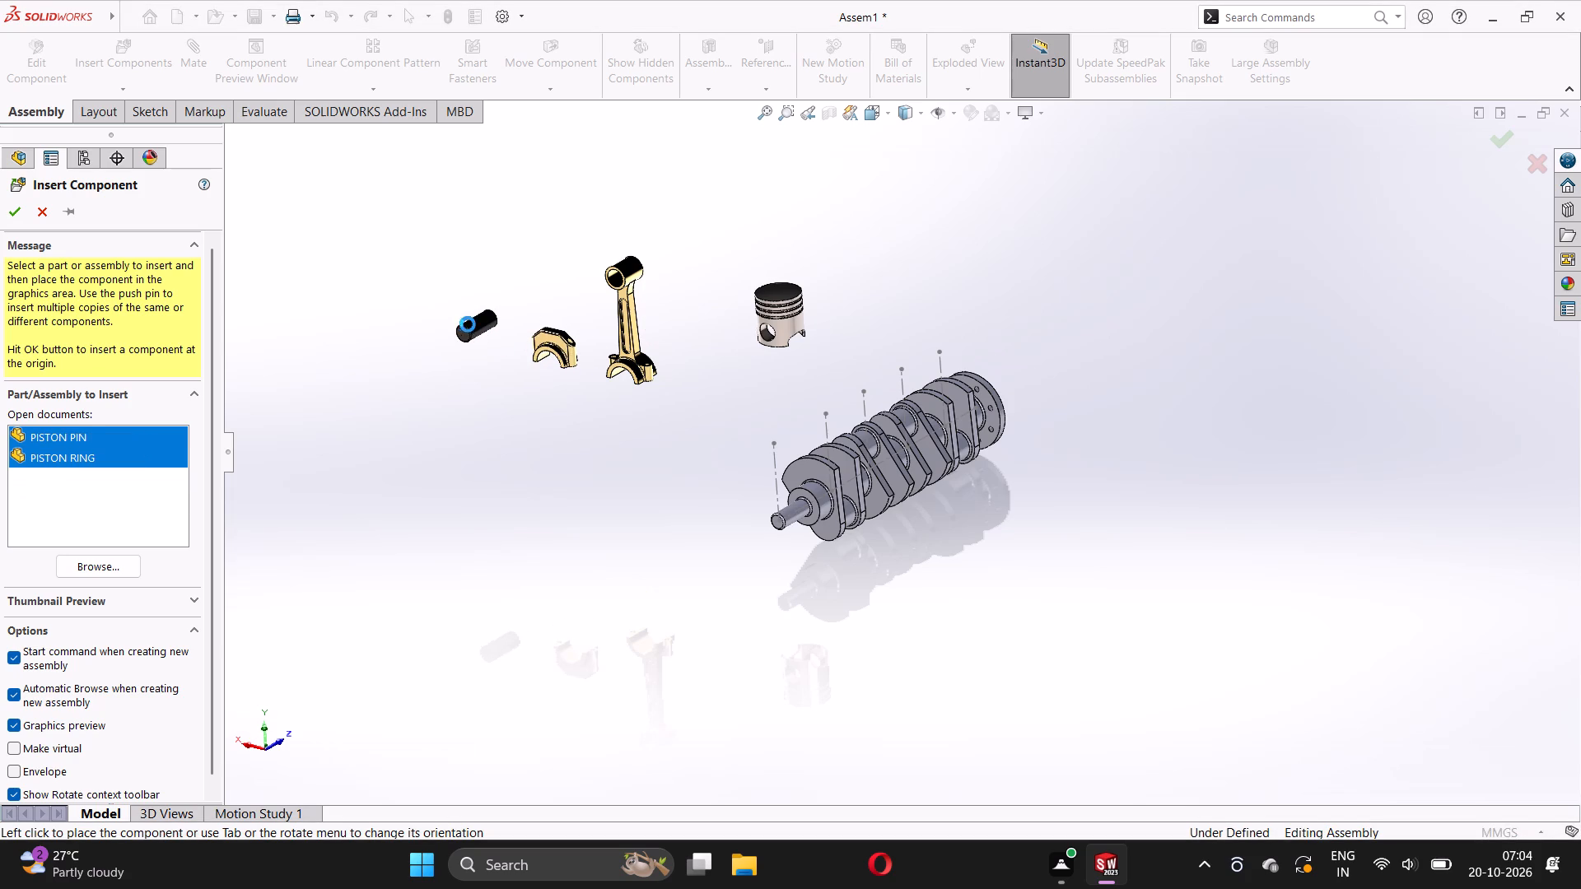
click(398, 321)
scroll(654, 401, up, 3)
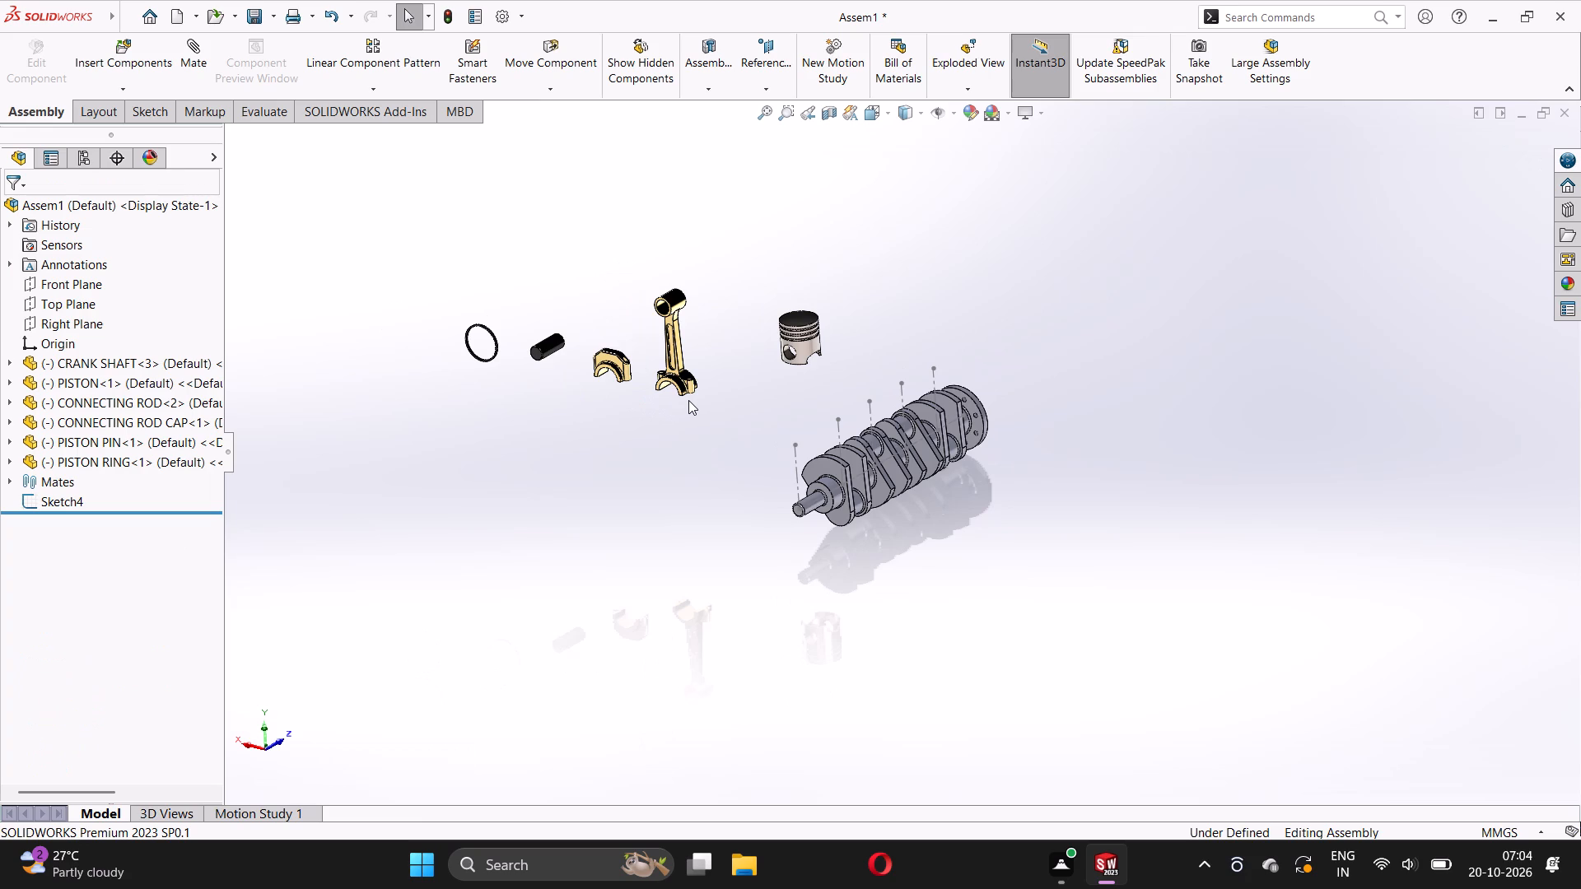
Add a coincident mate between the piston's Front Plane and the piston pin's Front Plane.
scroll(807, 391, down, 5)
middle_drag(870, 342, 866, 342)
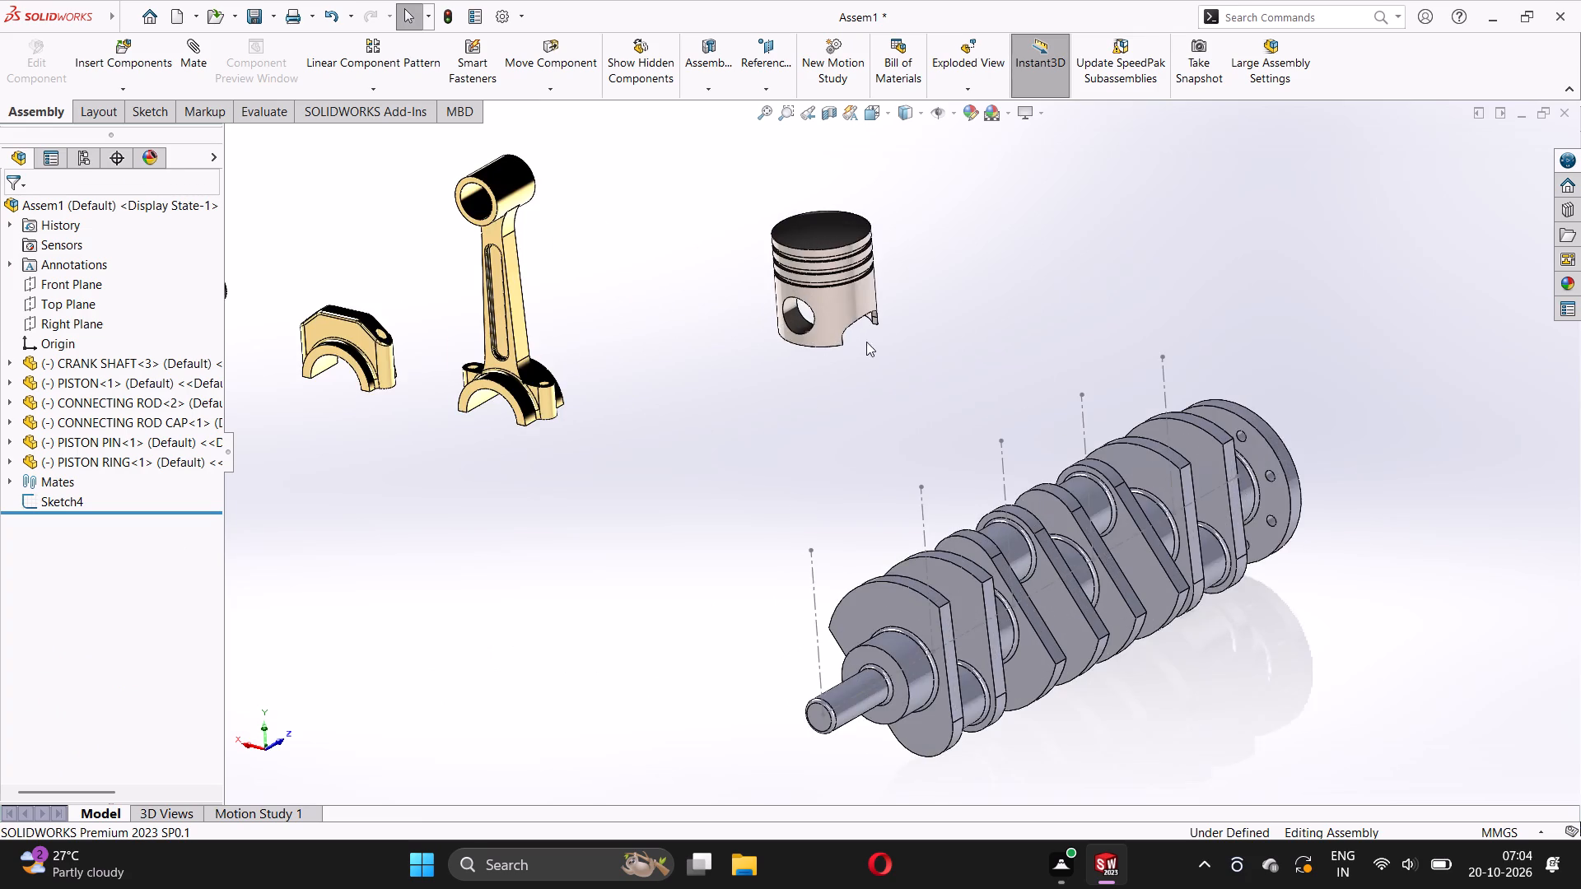
middle_drag(866, 342, 789, 349)
scroll(744, 362, up, 3)
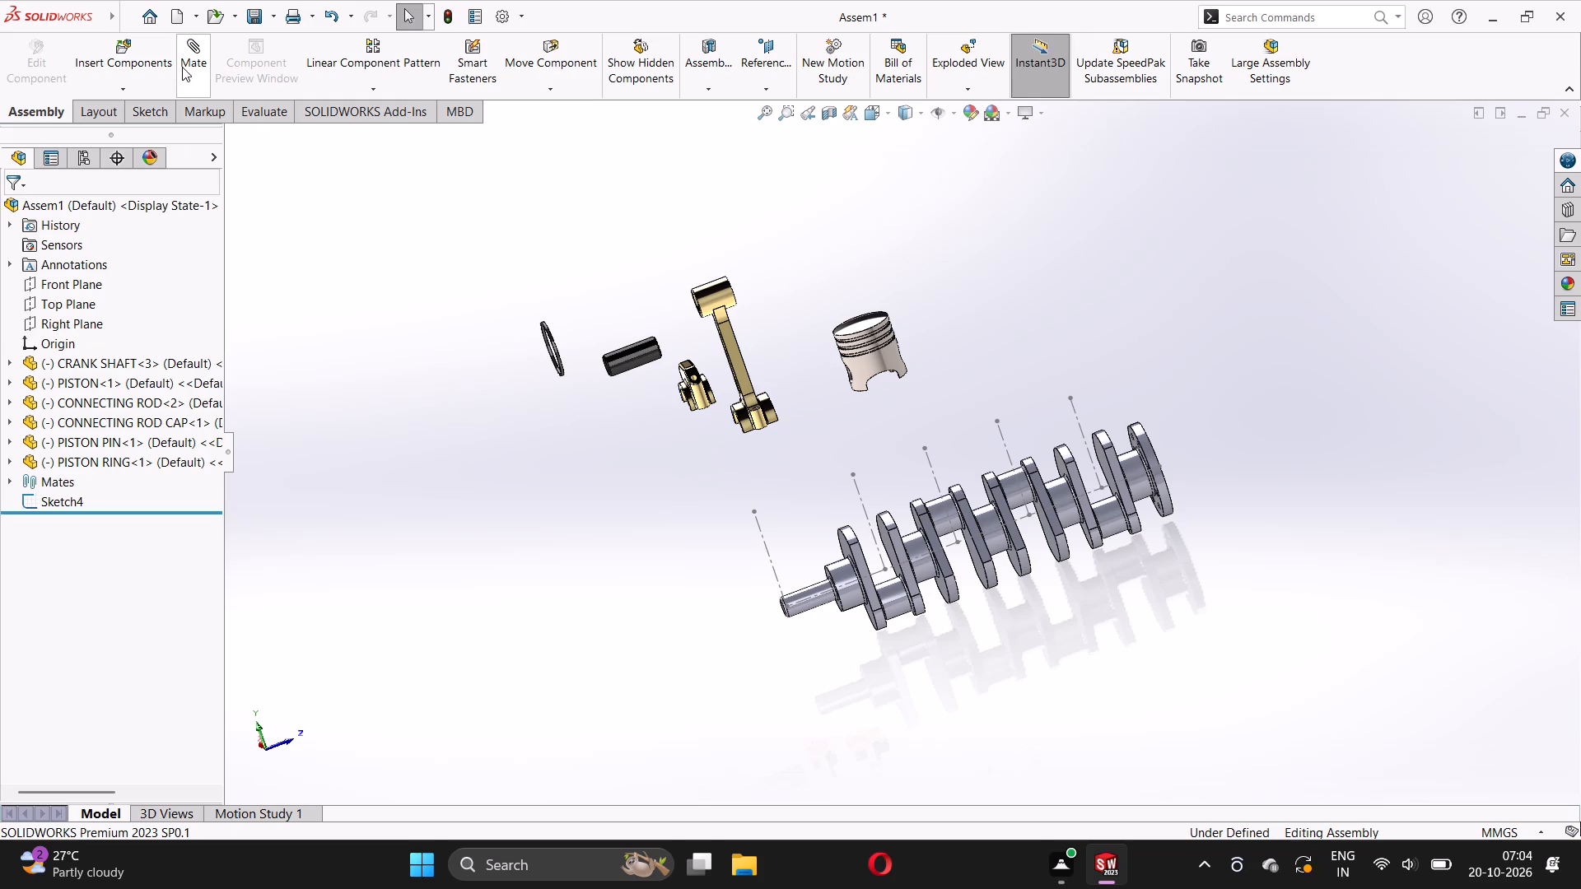
click(191, 61)
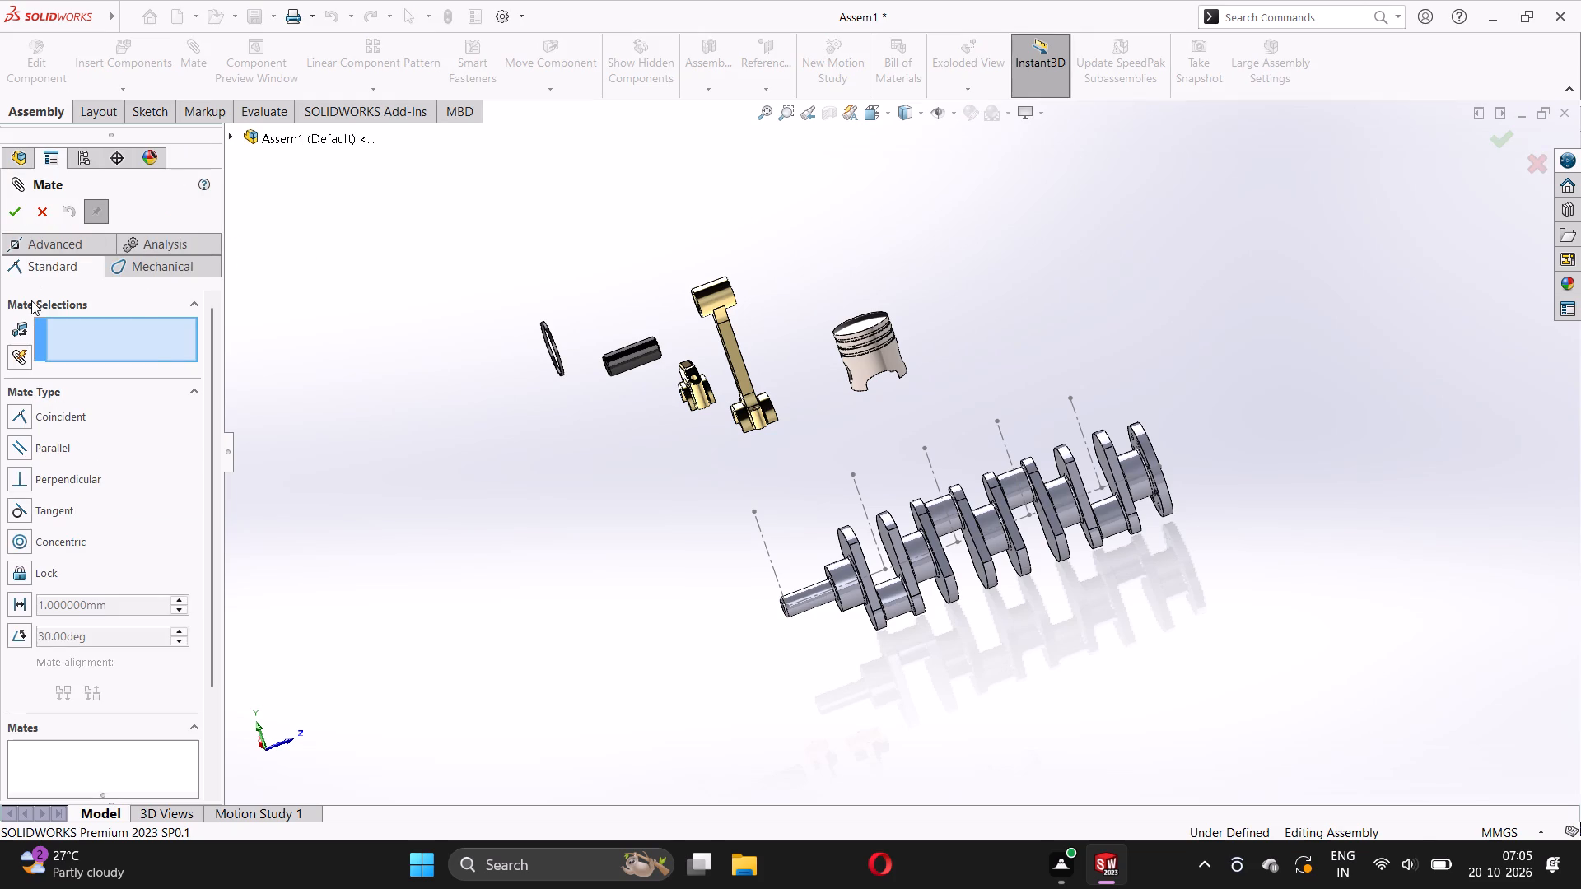
click(230, 136)
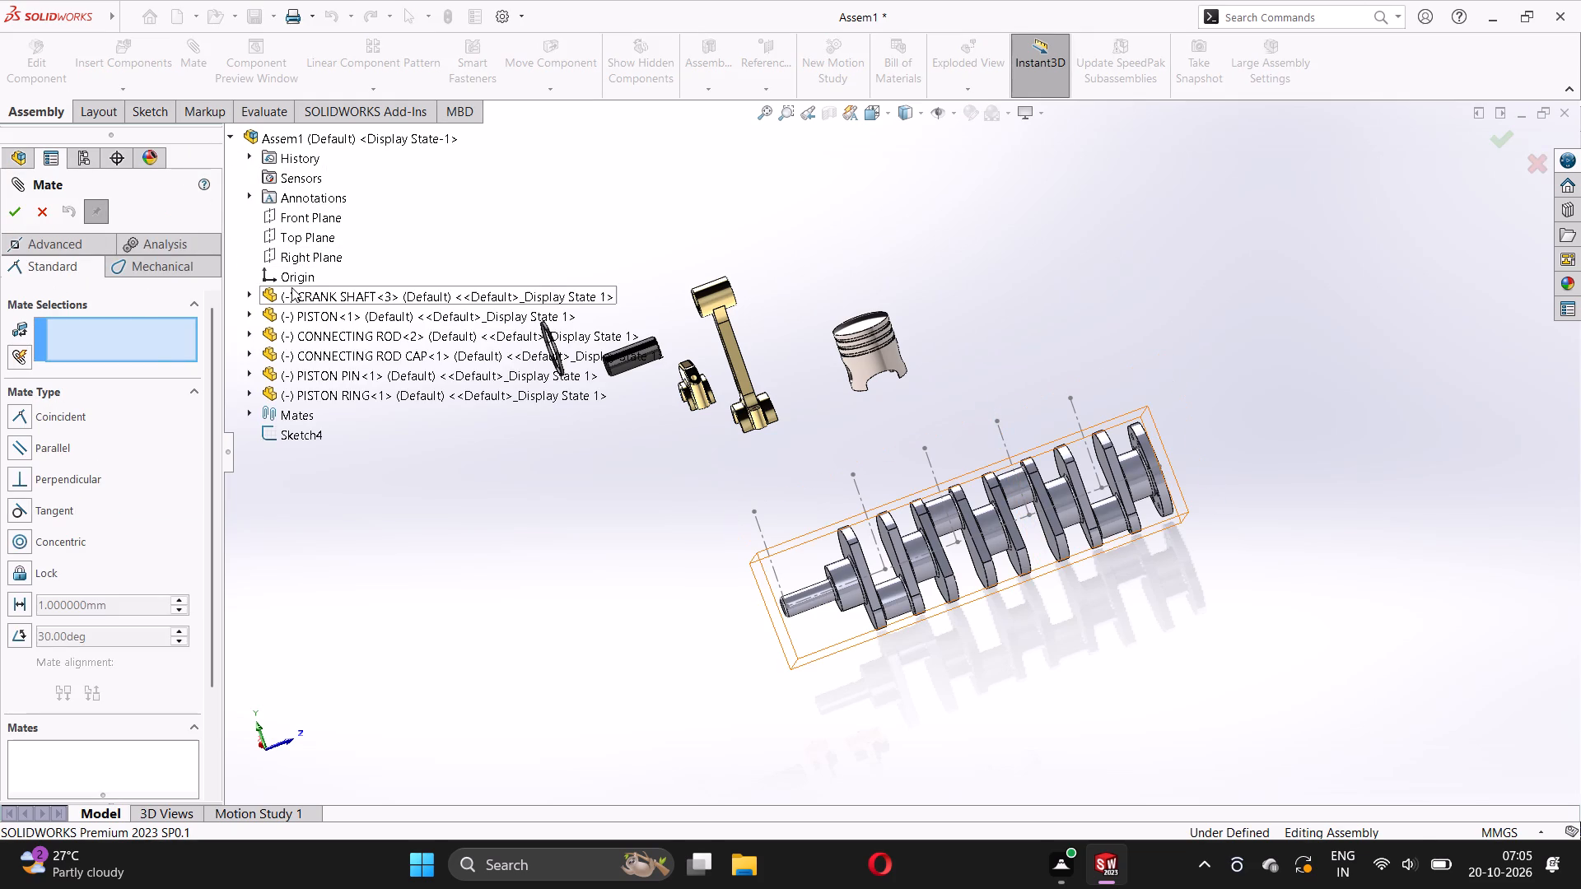
click(243, 310)
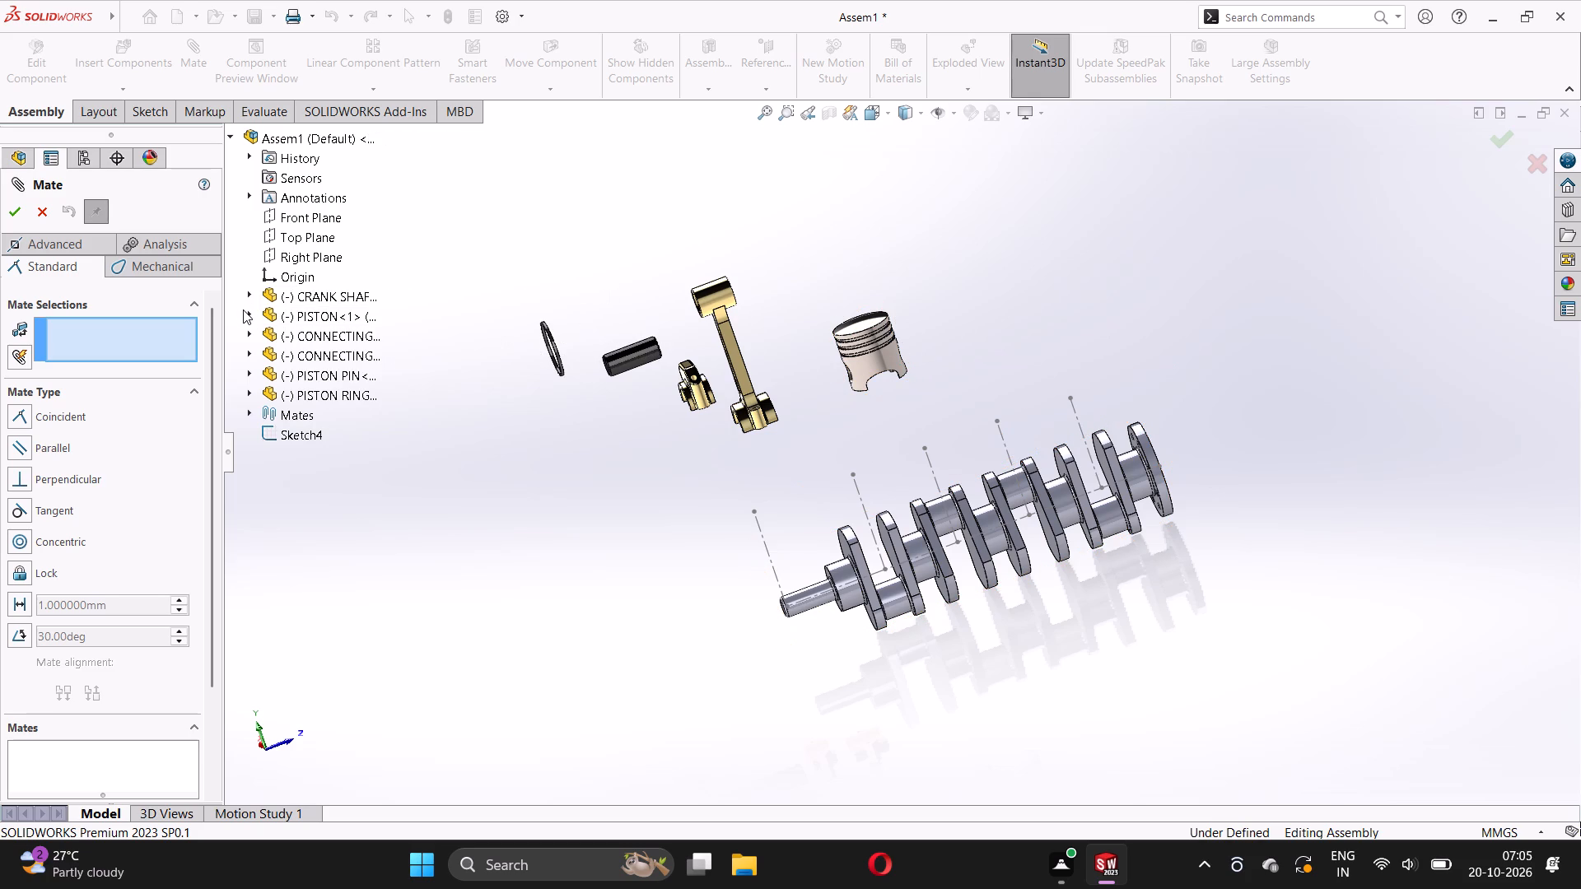
click(248, 313)
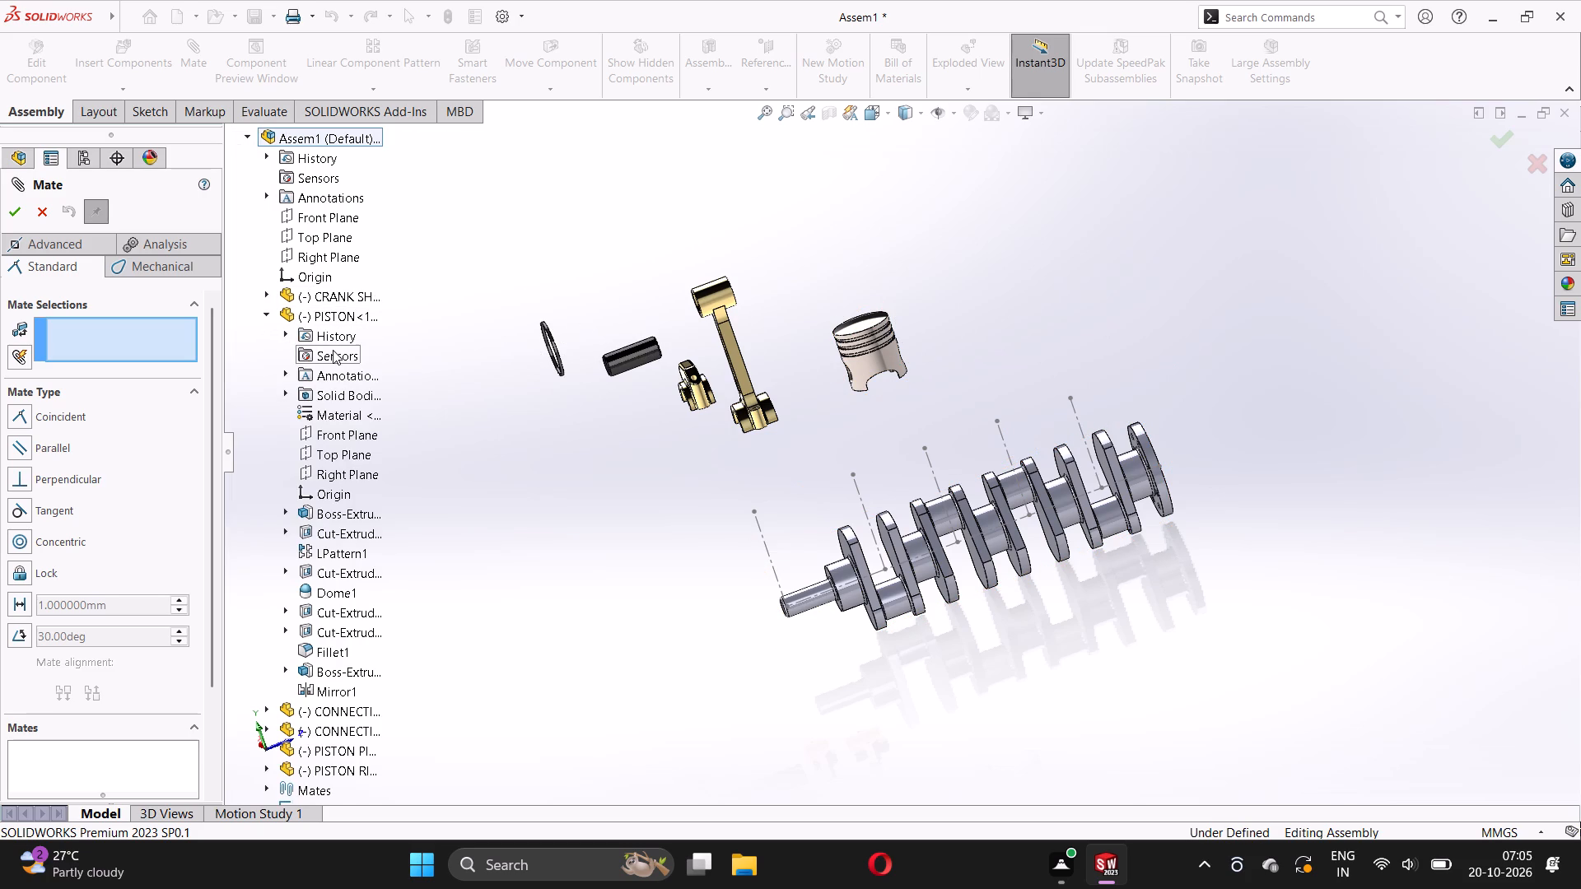
click(337, 438)
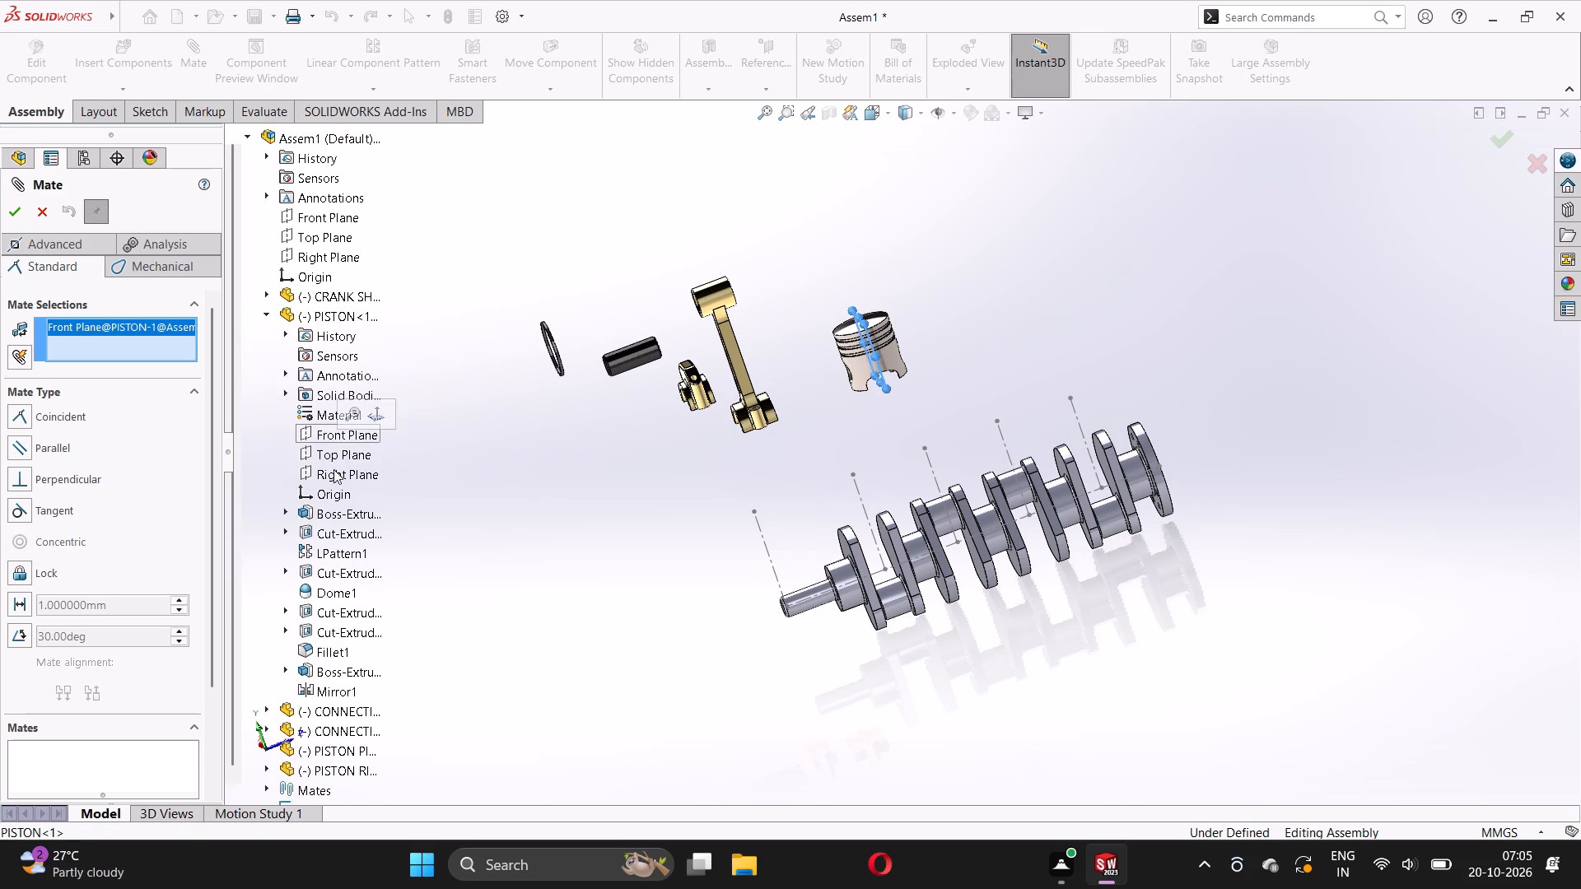
scroll(335, 497, down, 5)
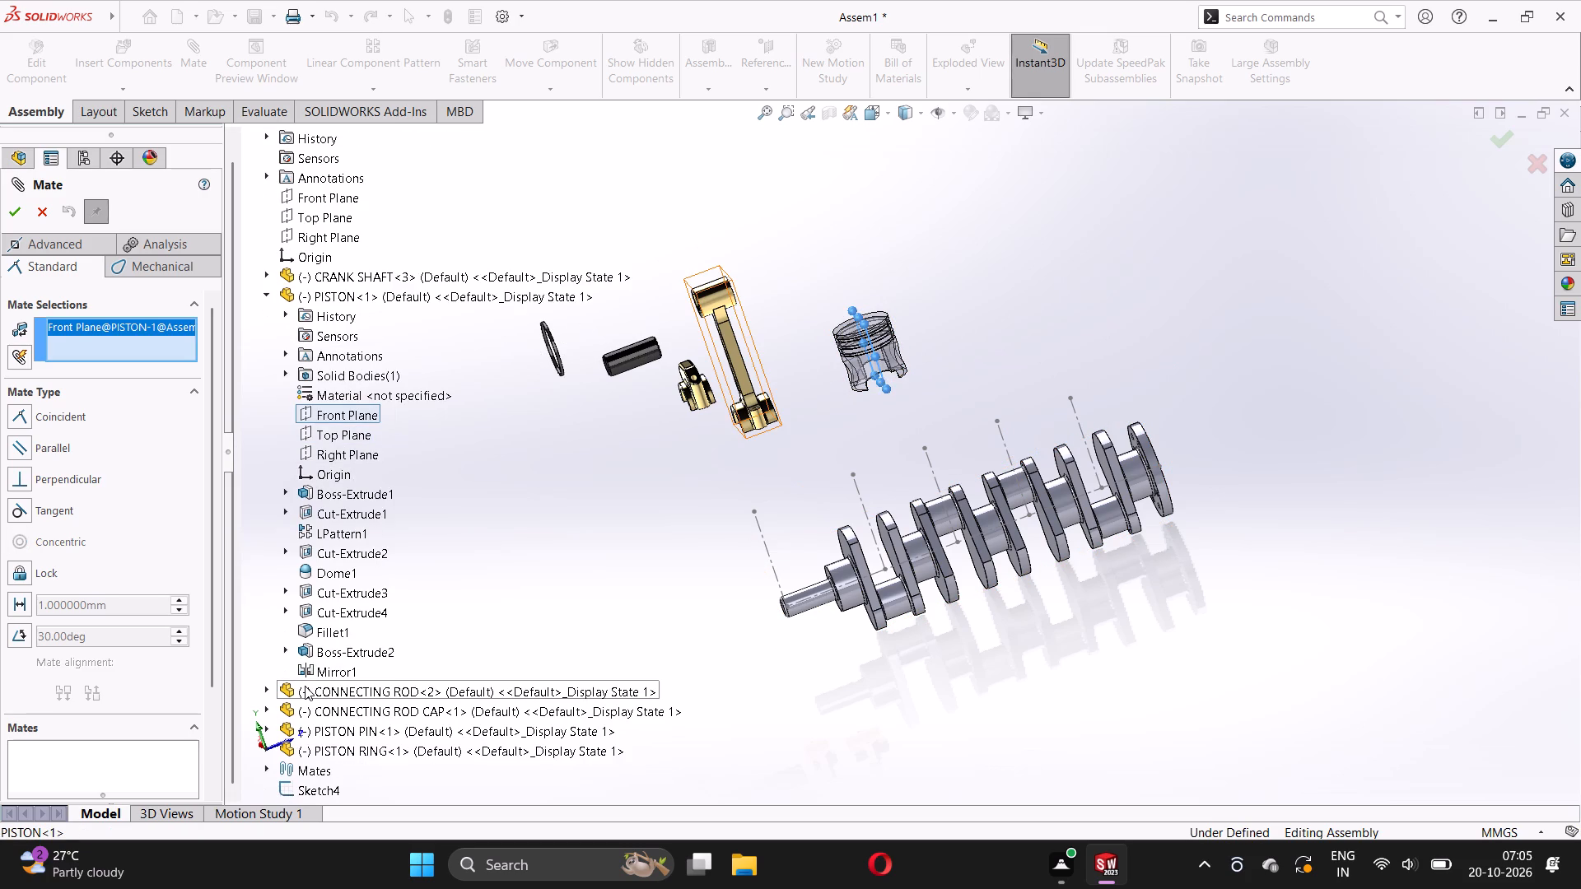
click(268, 731)
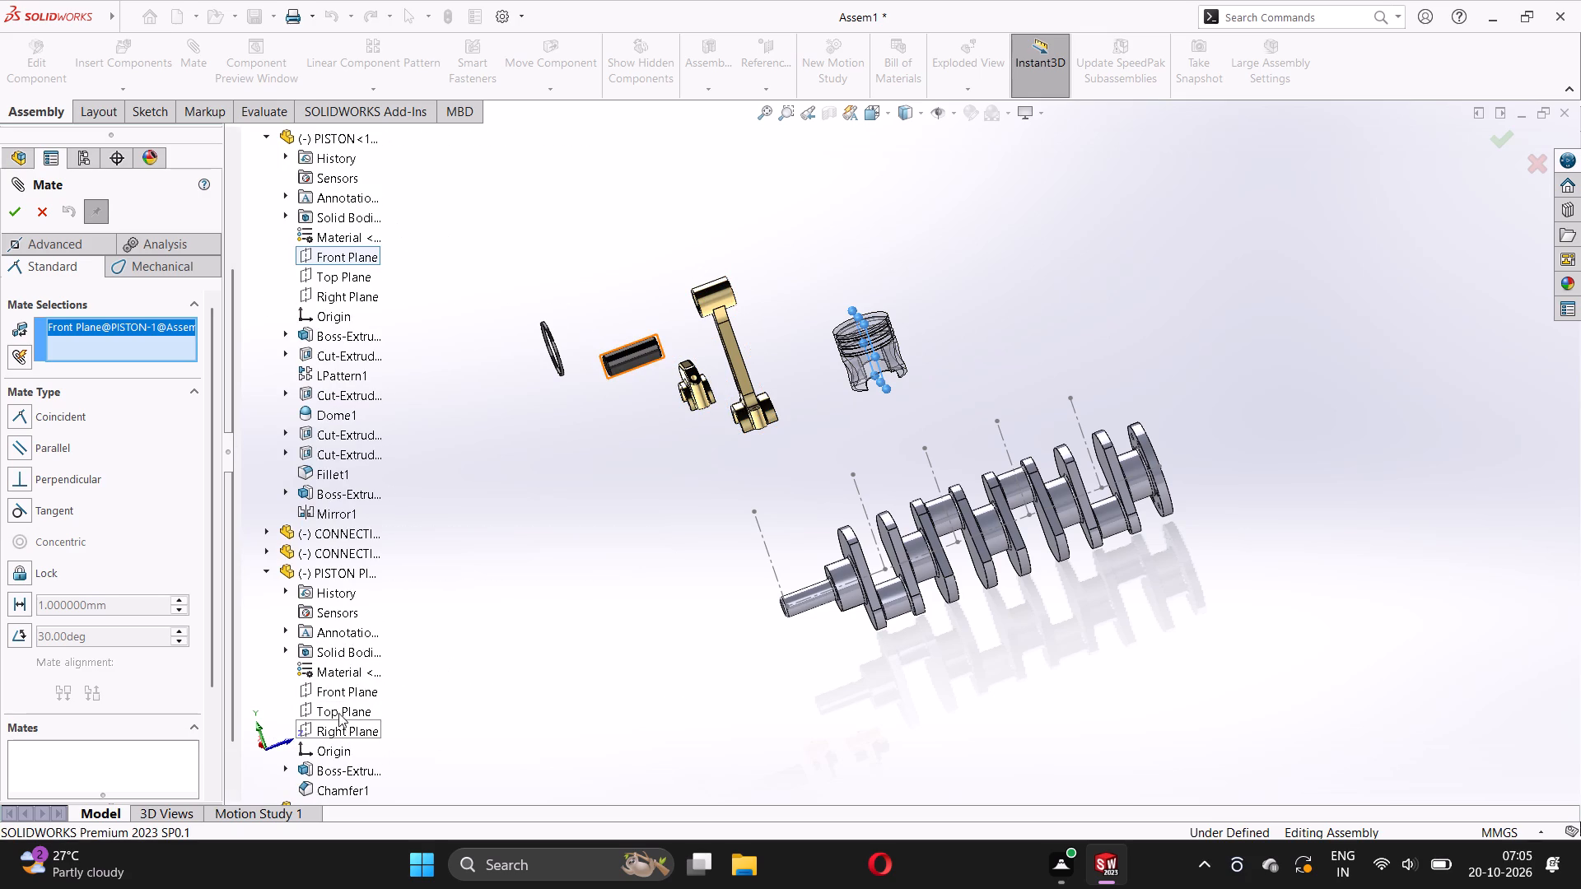
click(338, 688)
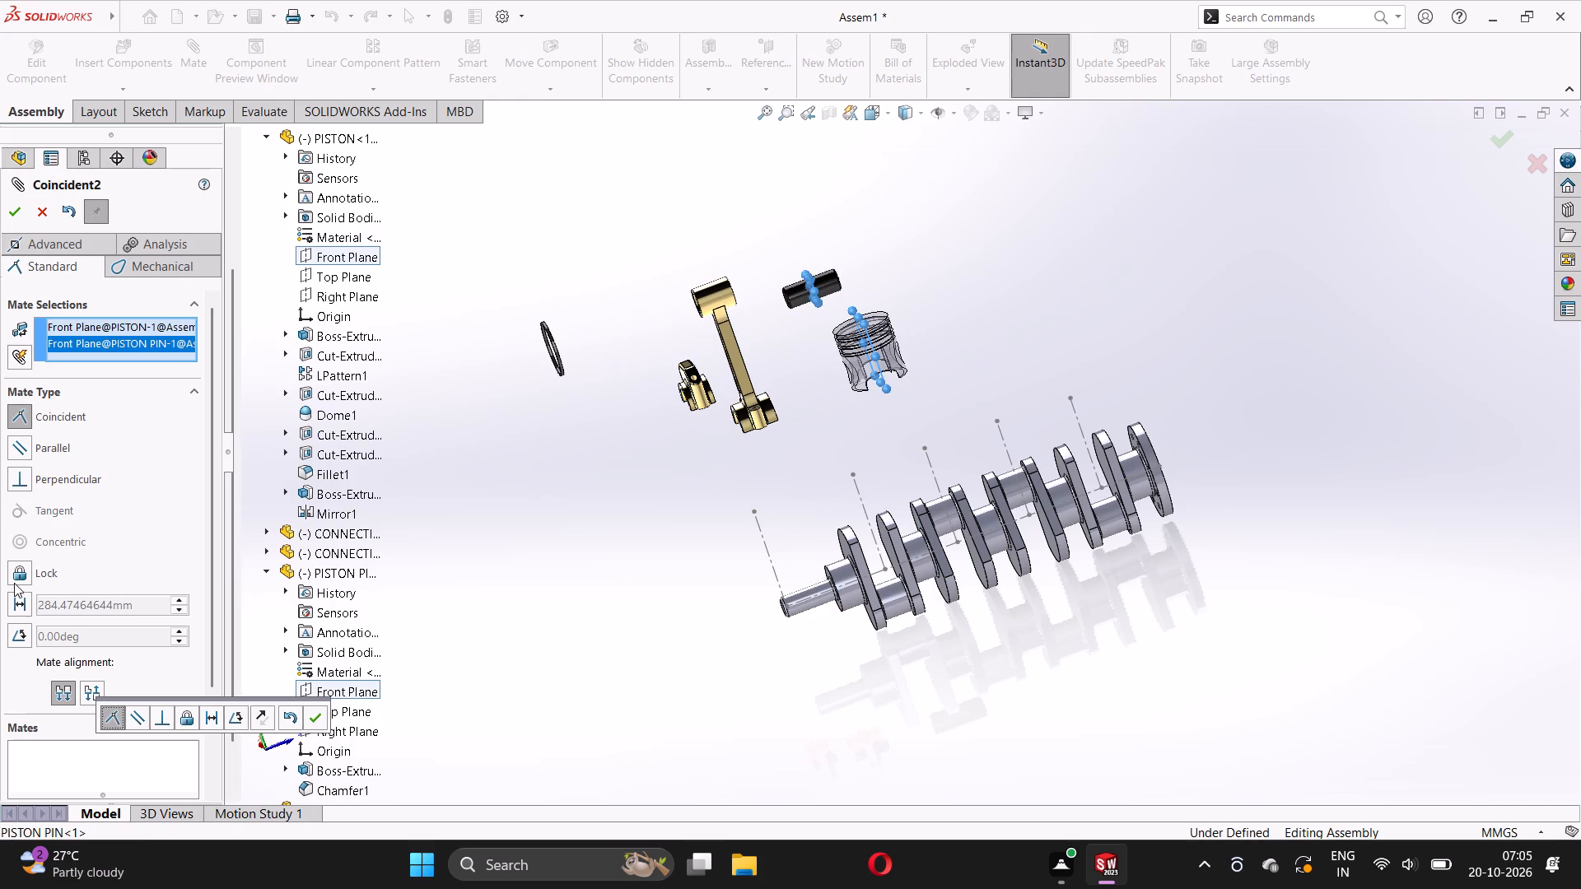
click(16, 212)
Move the piston pin and the piston close to each other within their plane mate.
scroll(802, 423, up, 1)
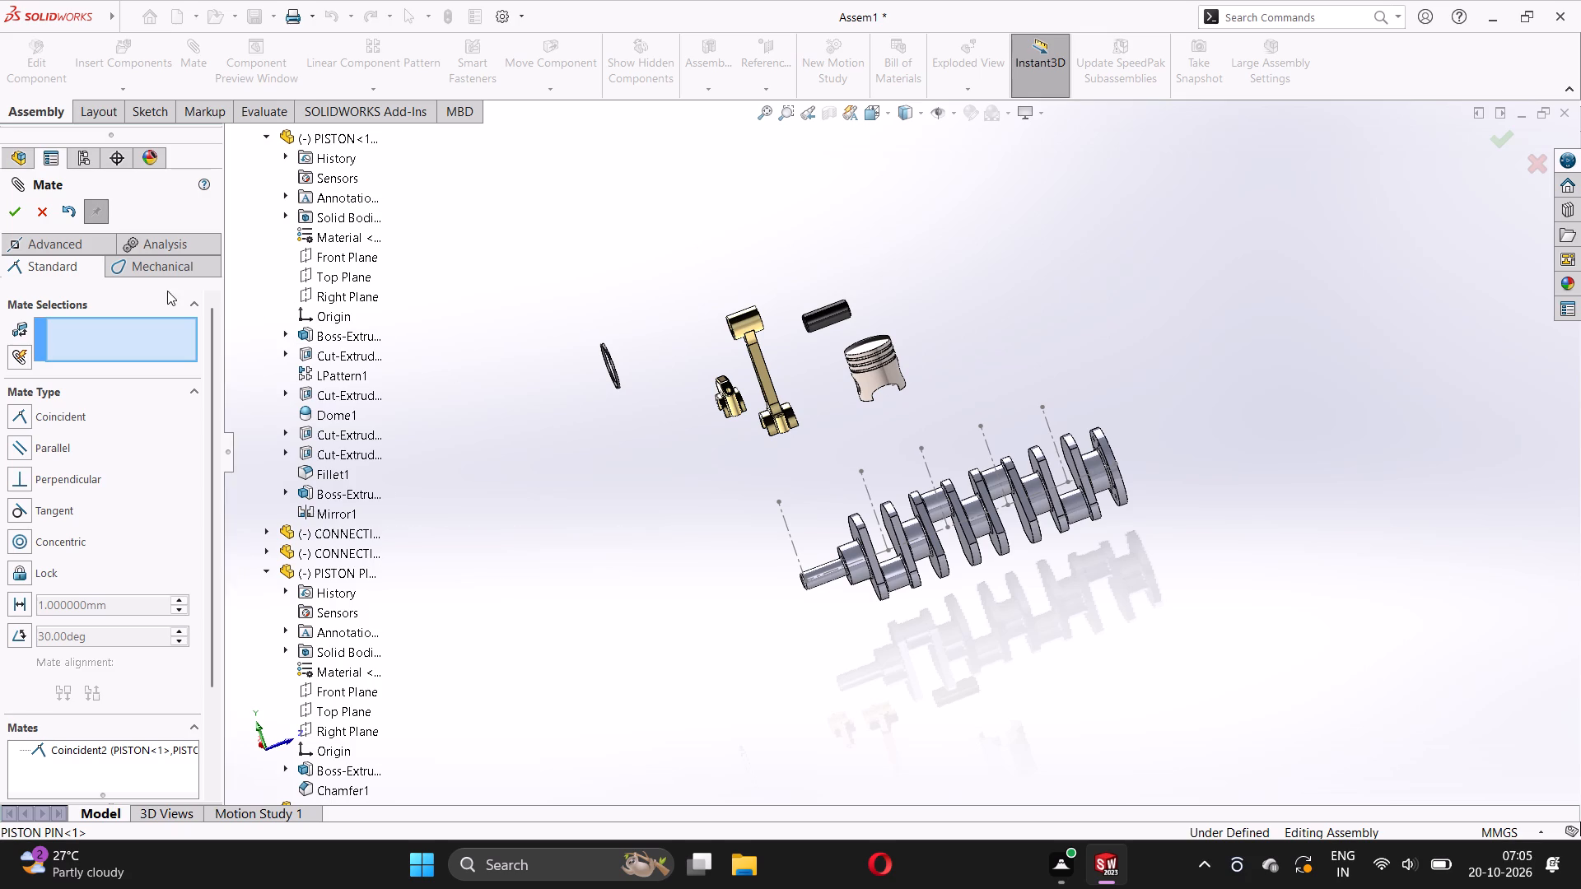
drag(821, 315, 867, 409)
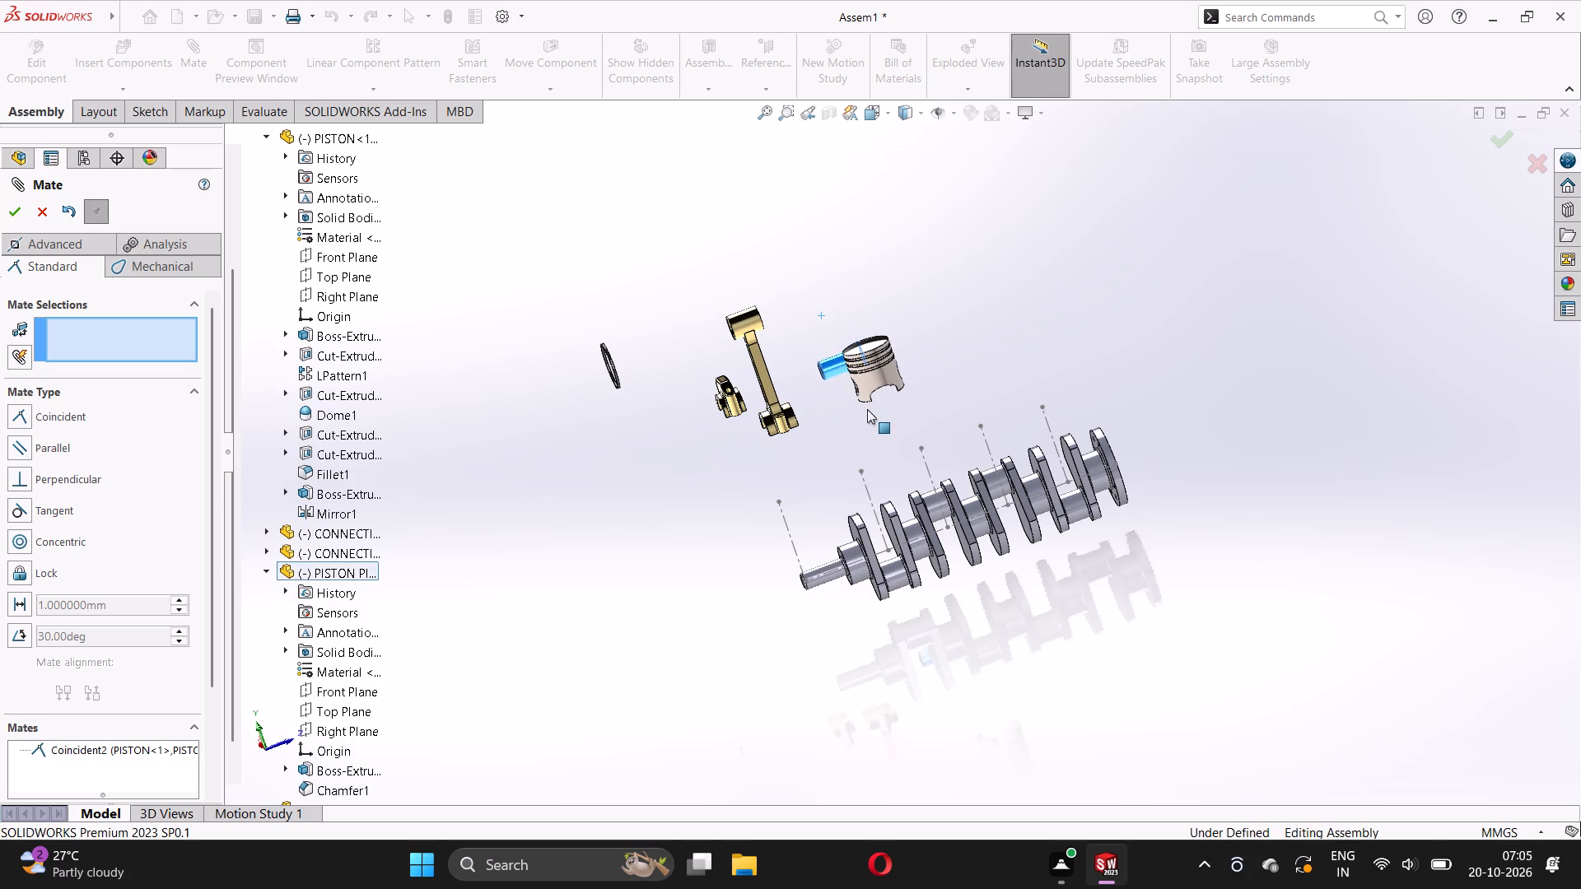
drag(867, 409, 882, 410)
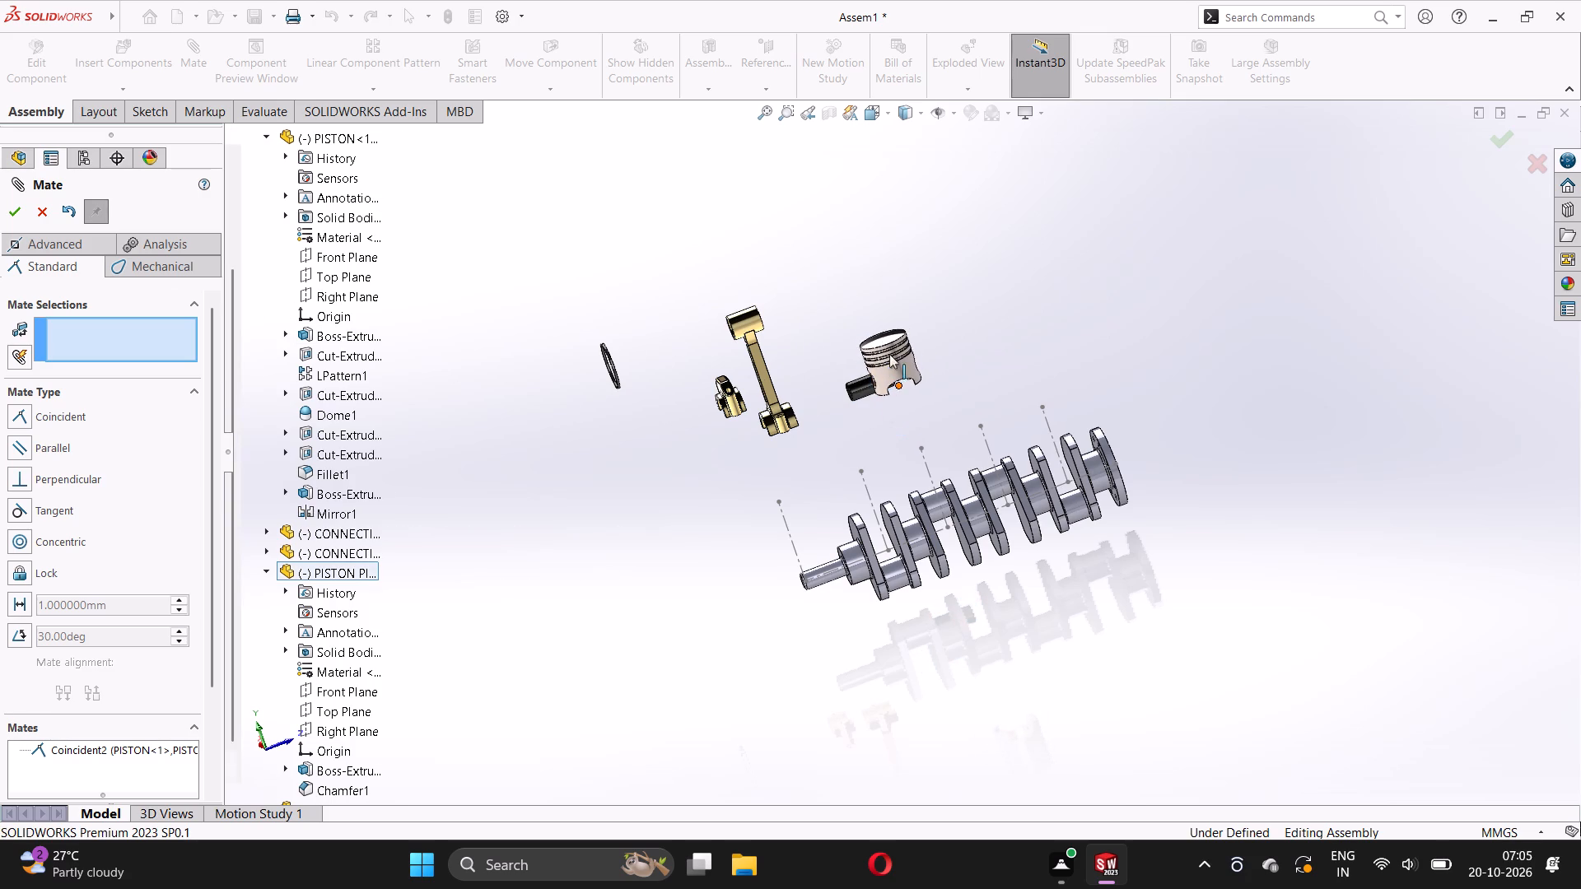
drag(903, 347, 874, 354)
drag(874, 355, 847, 373)
drag(847, 391, 876, 389)
click(807, 325)
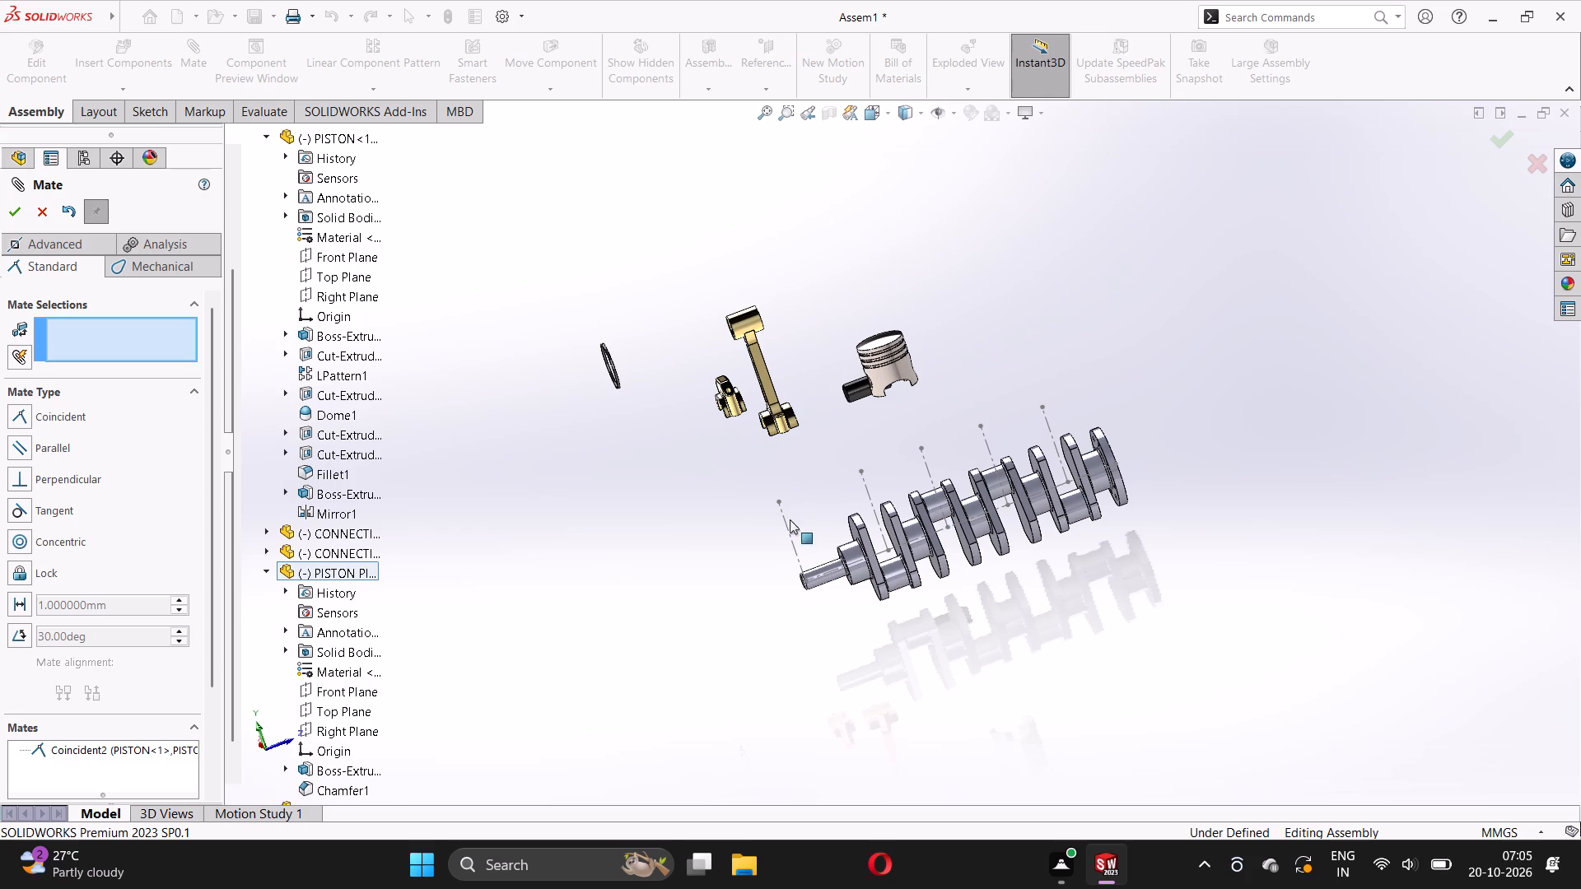
Add a concentric mate between the piston's pin hole face and the piston pin's cylindrical face.
scroll(919, 344, down, 5)
scroll(850, 477, down, 1)
middle_drag(820, 487, 824, 488)
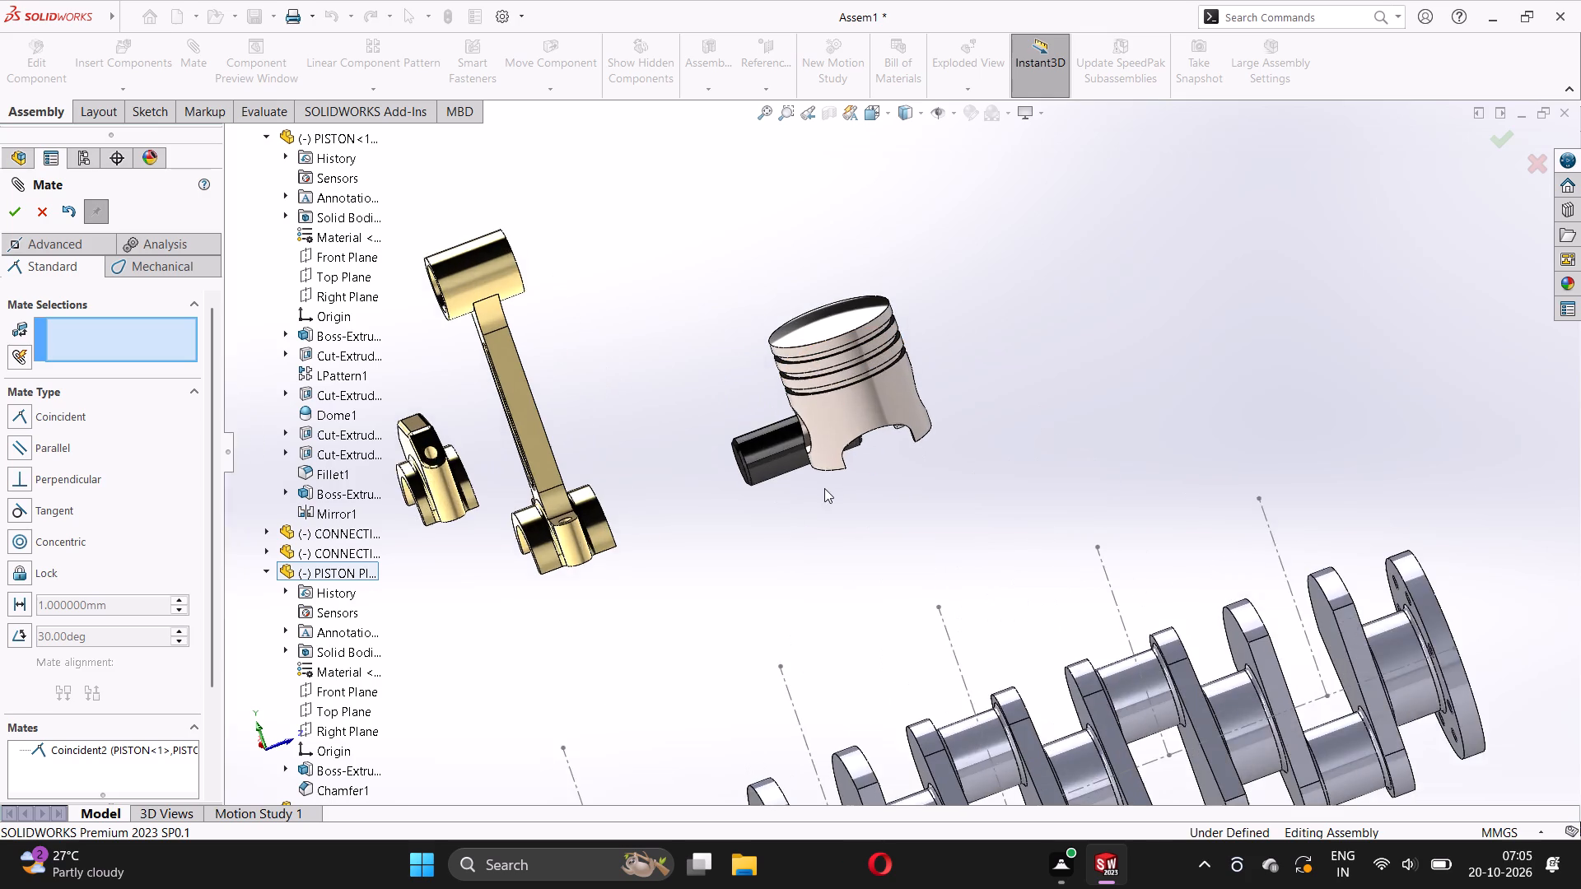
middle_drag(824, 488, 847, 485)
click(264, 139)
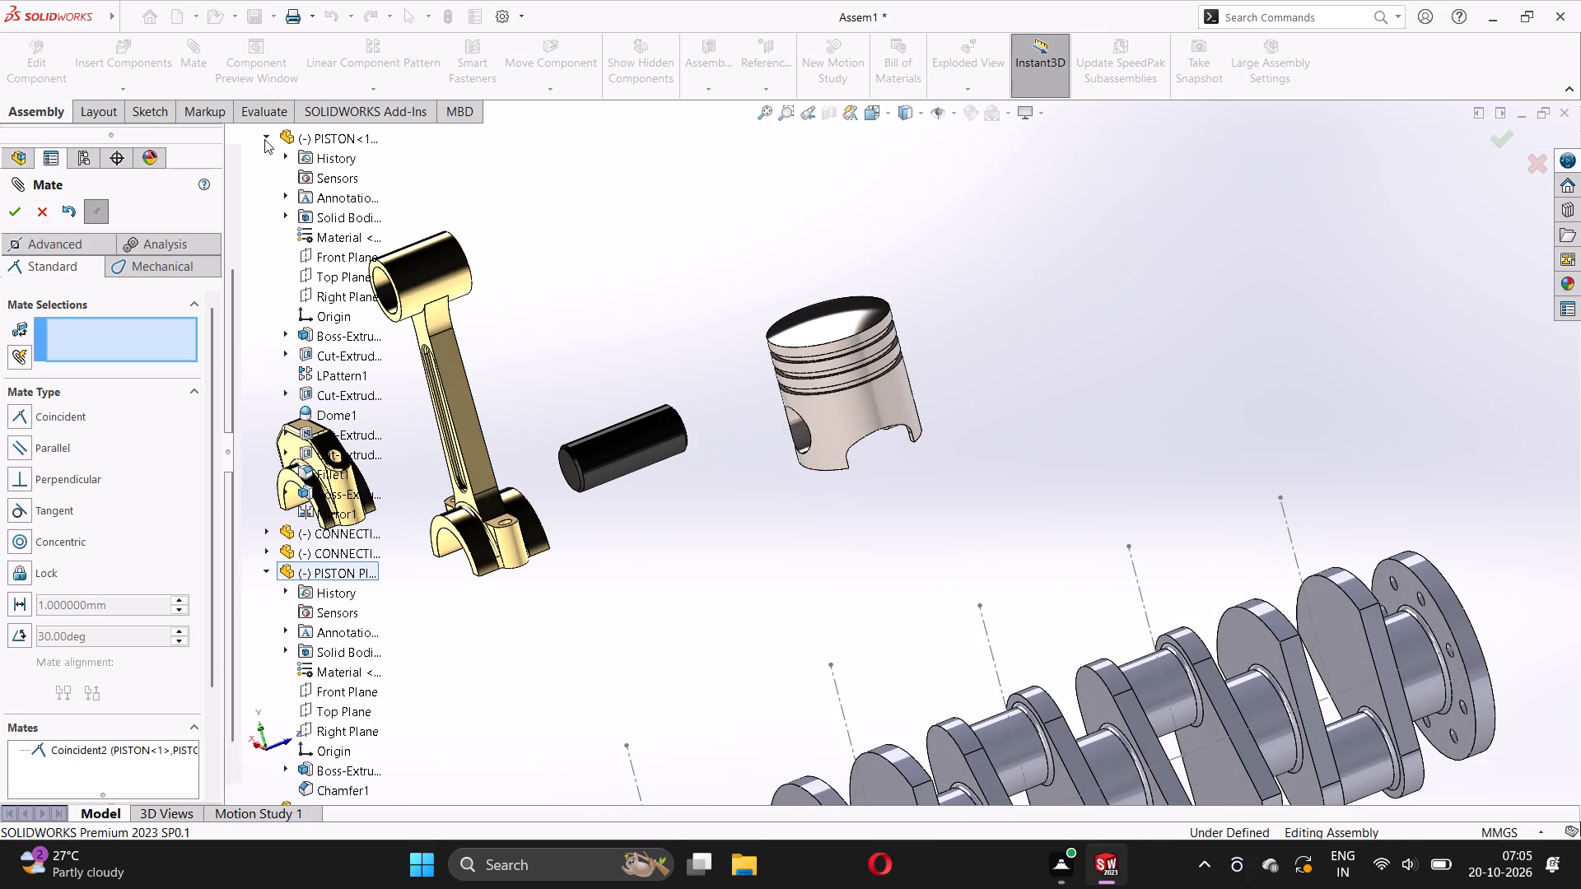
middle_drag(891, 475, 924, 461)
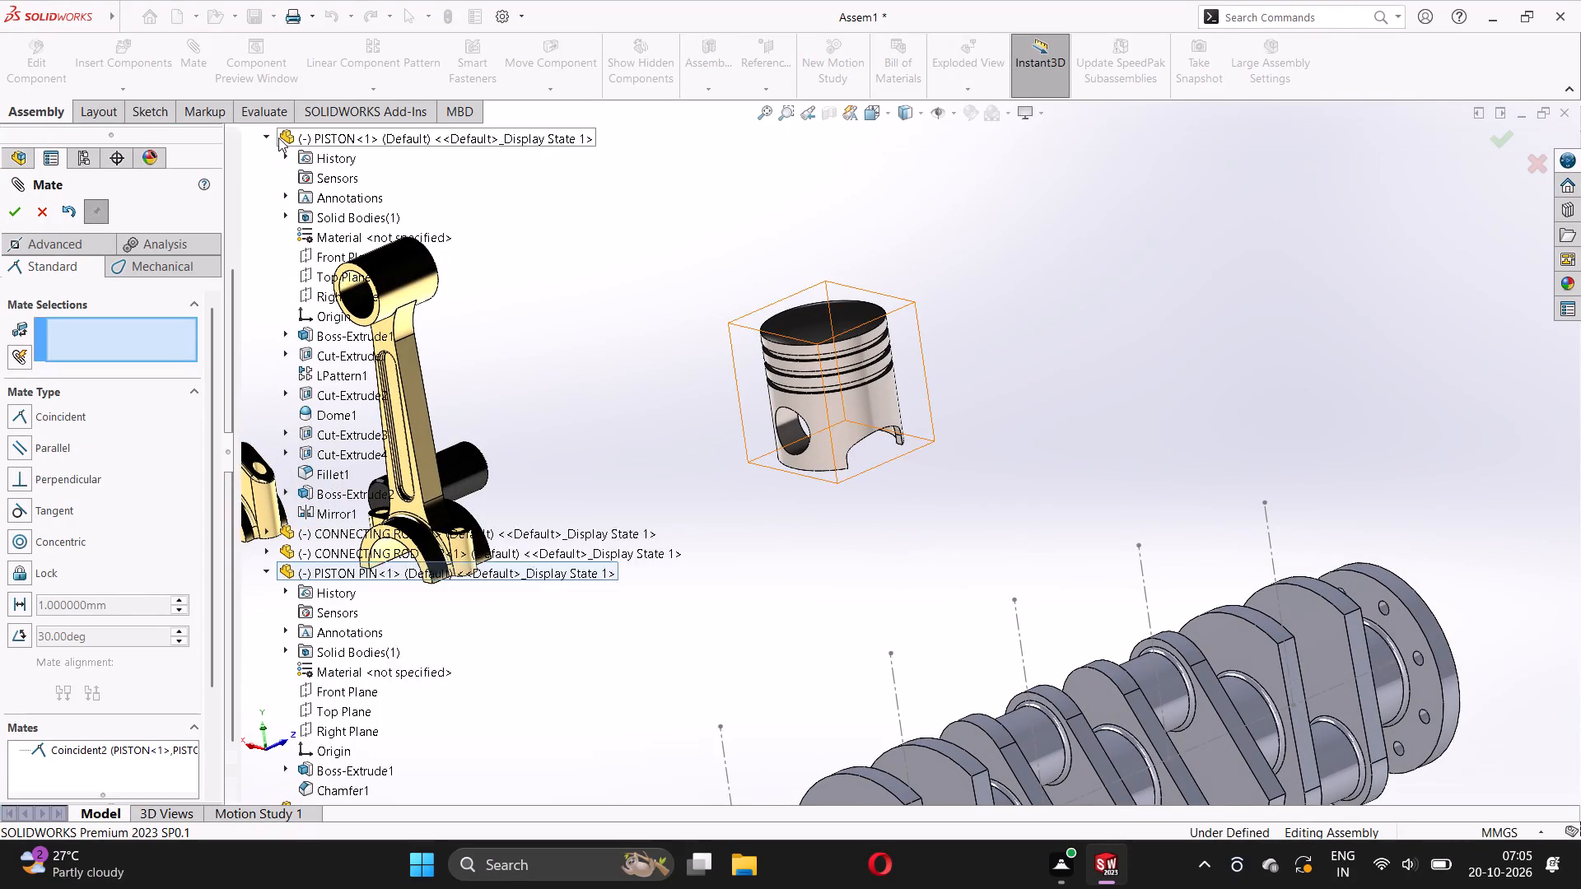
click(269, 136)
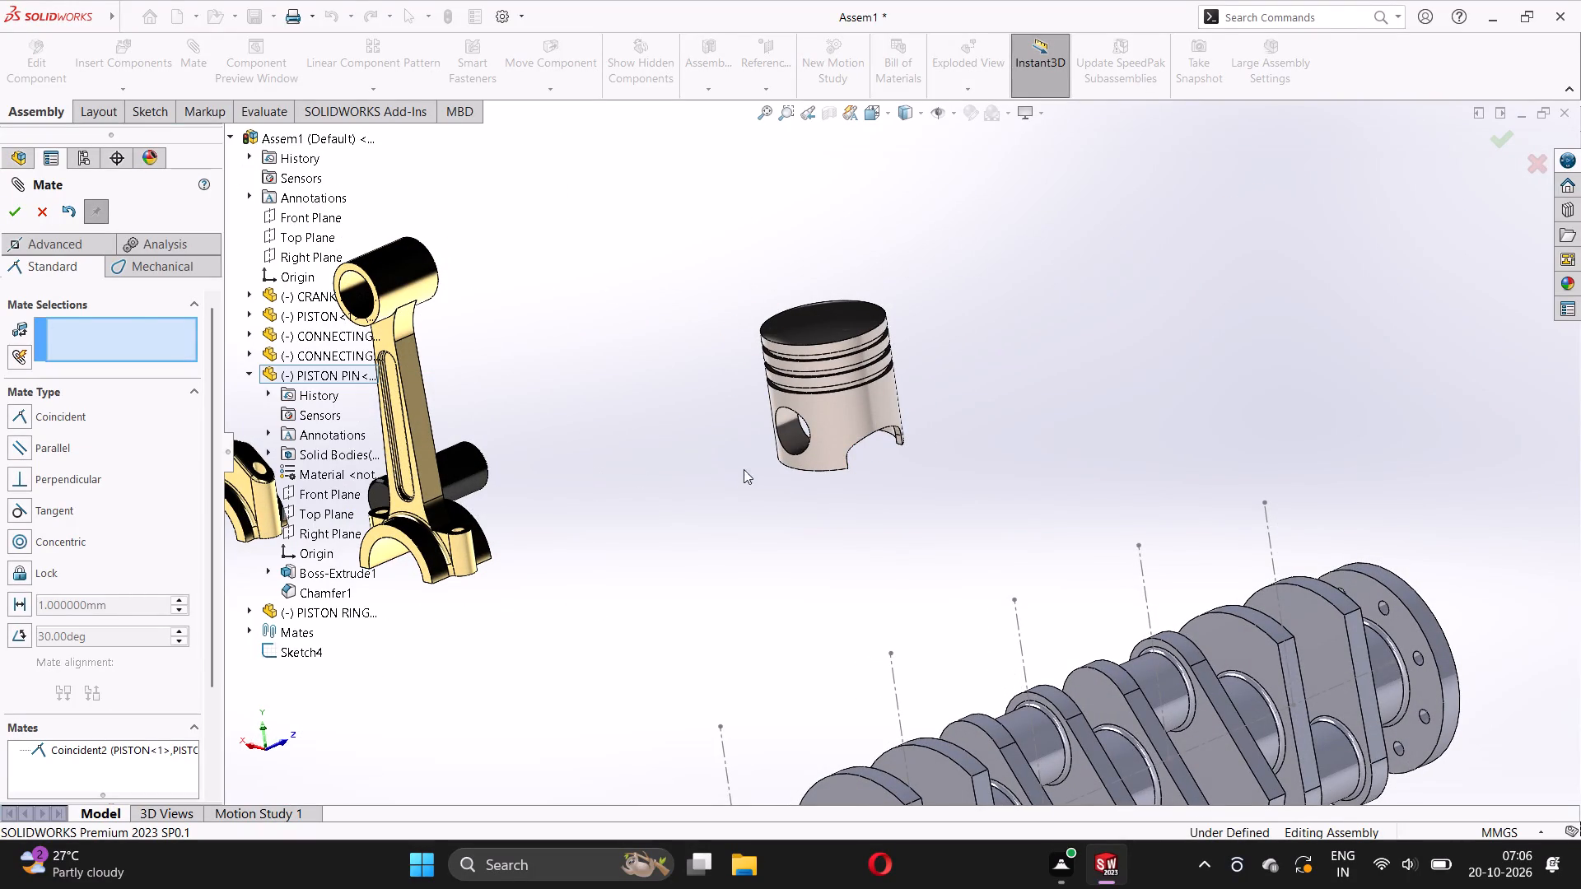
click(787, 435)
middle_drag(750, 482, 691, 521)
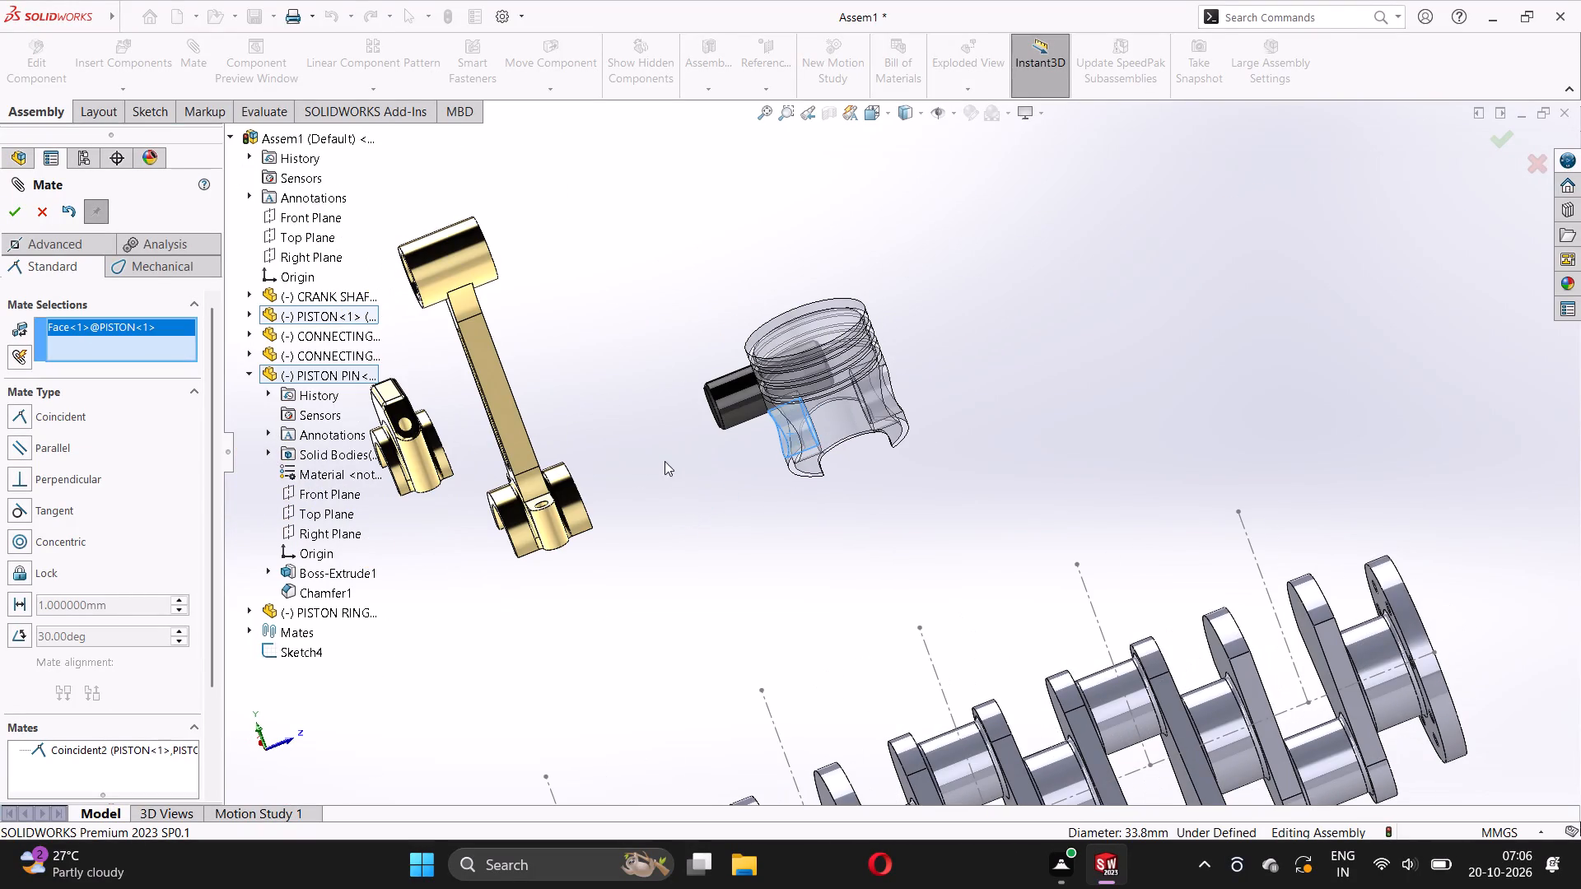
click(743, 400)
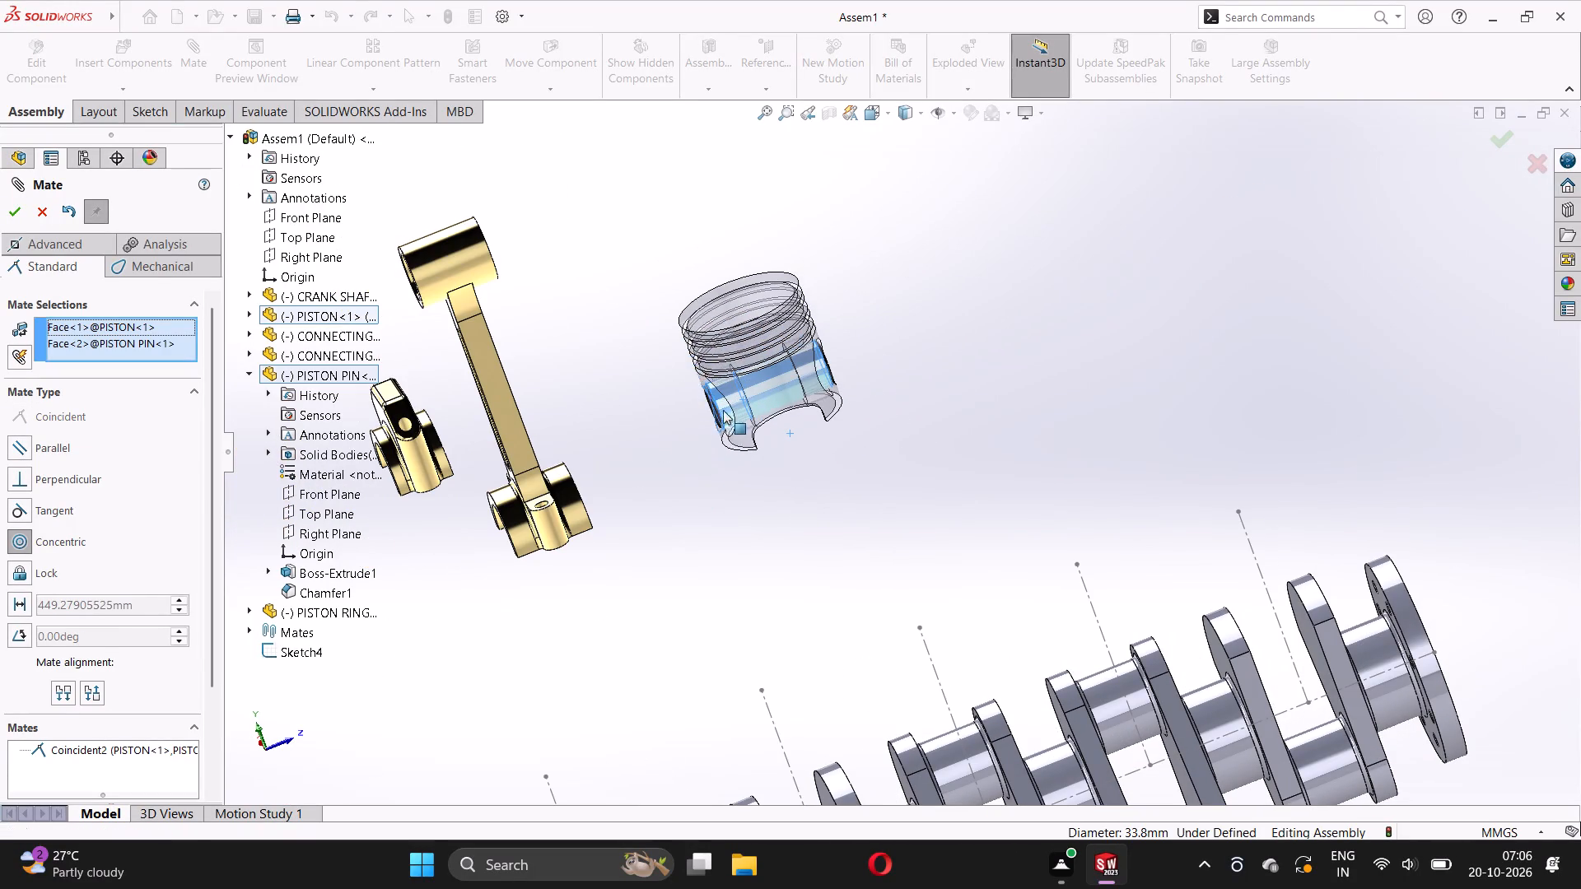
click(698, 392)
middle_drag(706, 452, 732, 447)
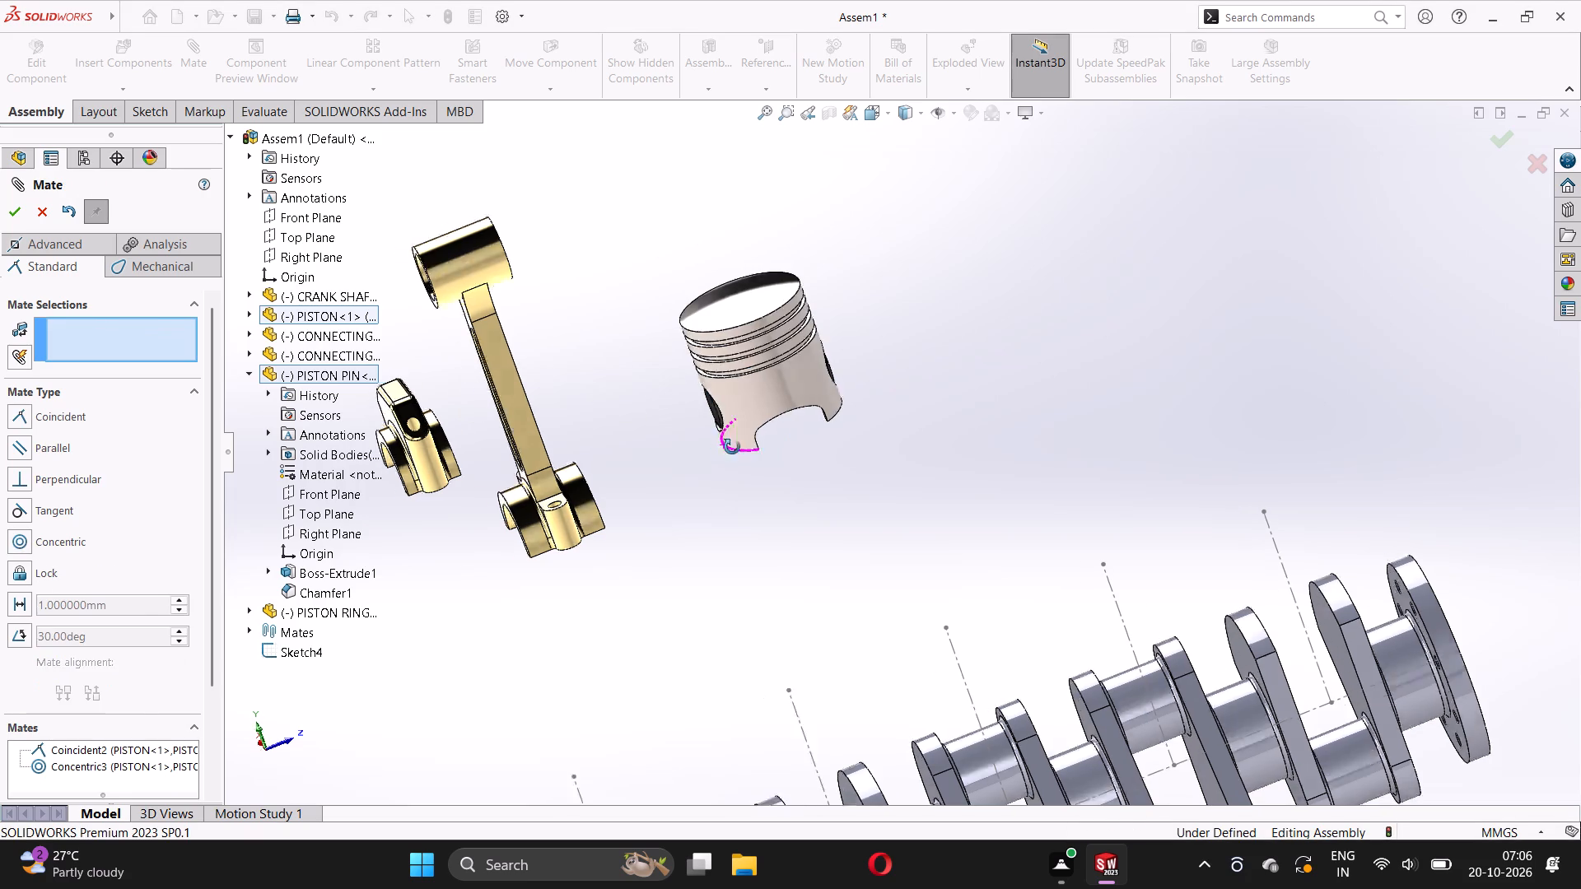
middle_drag(732, 447, 715, 447)
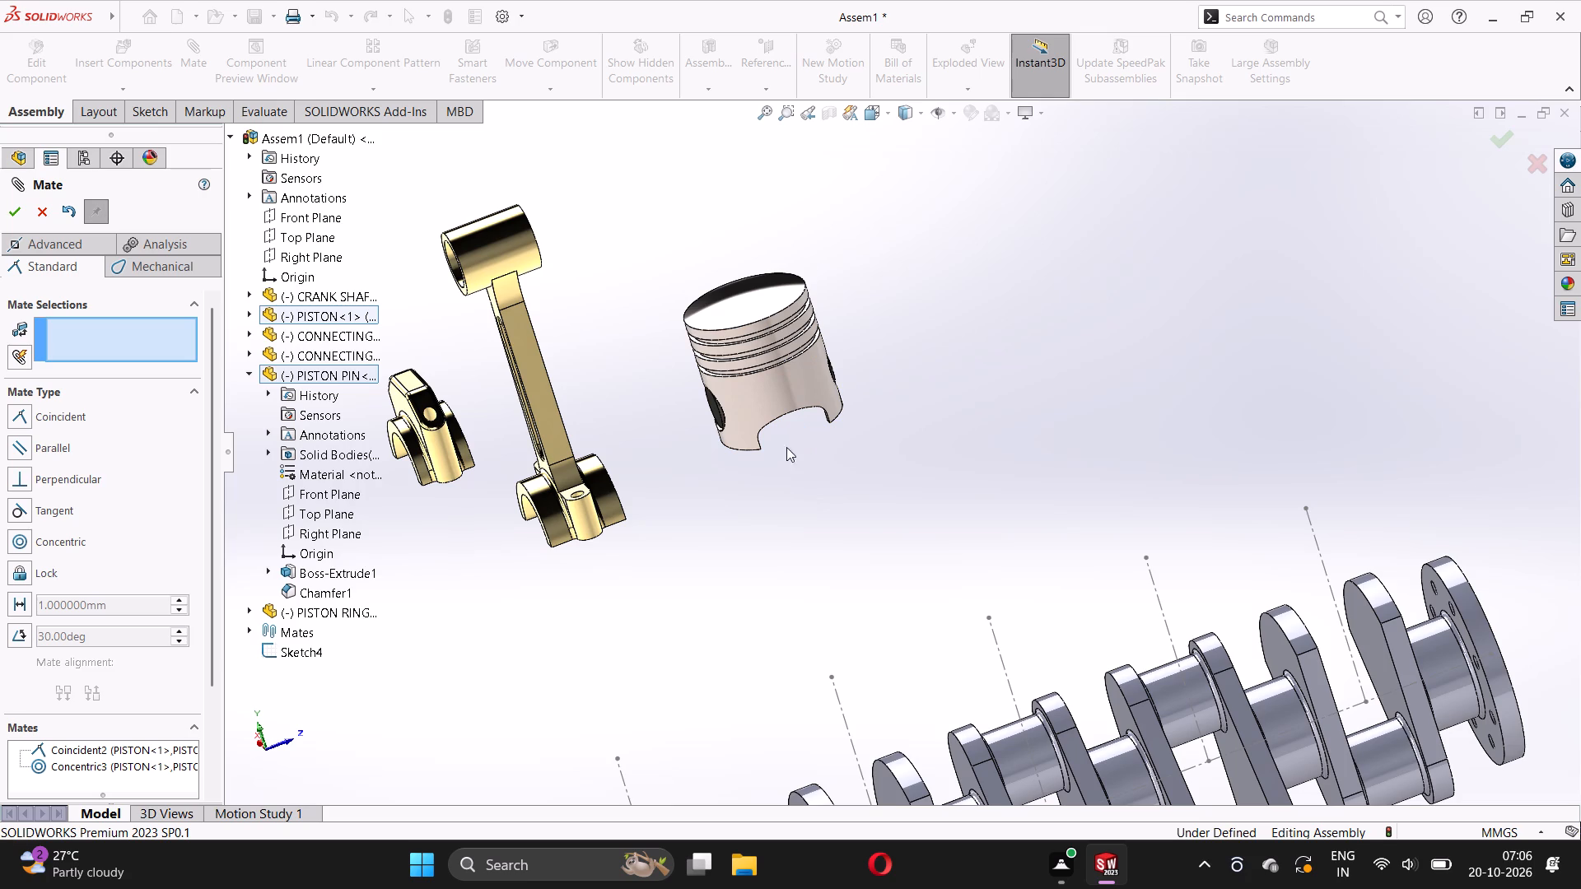
Add a concentric mate between the piston ring's cylindrical face and the cylindrical face of the piston's top ring groove.
scroll(613, 459, up, 5)
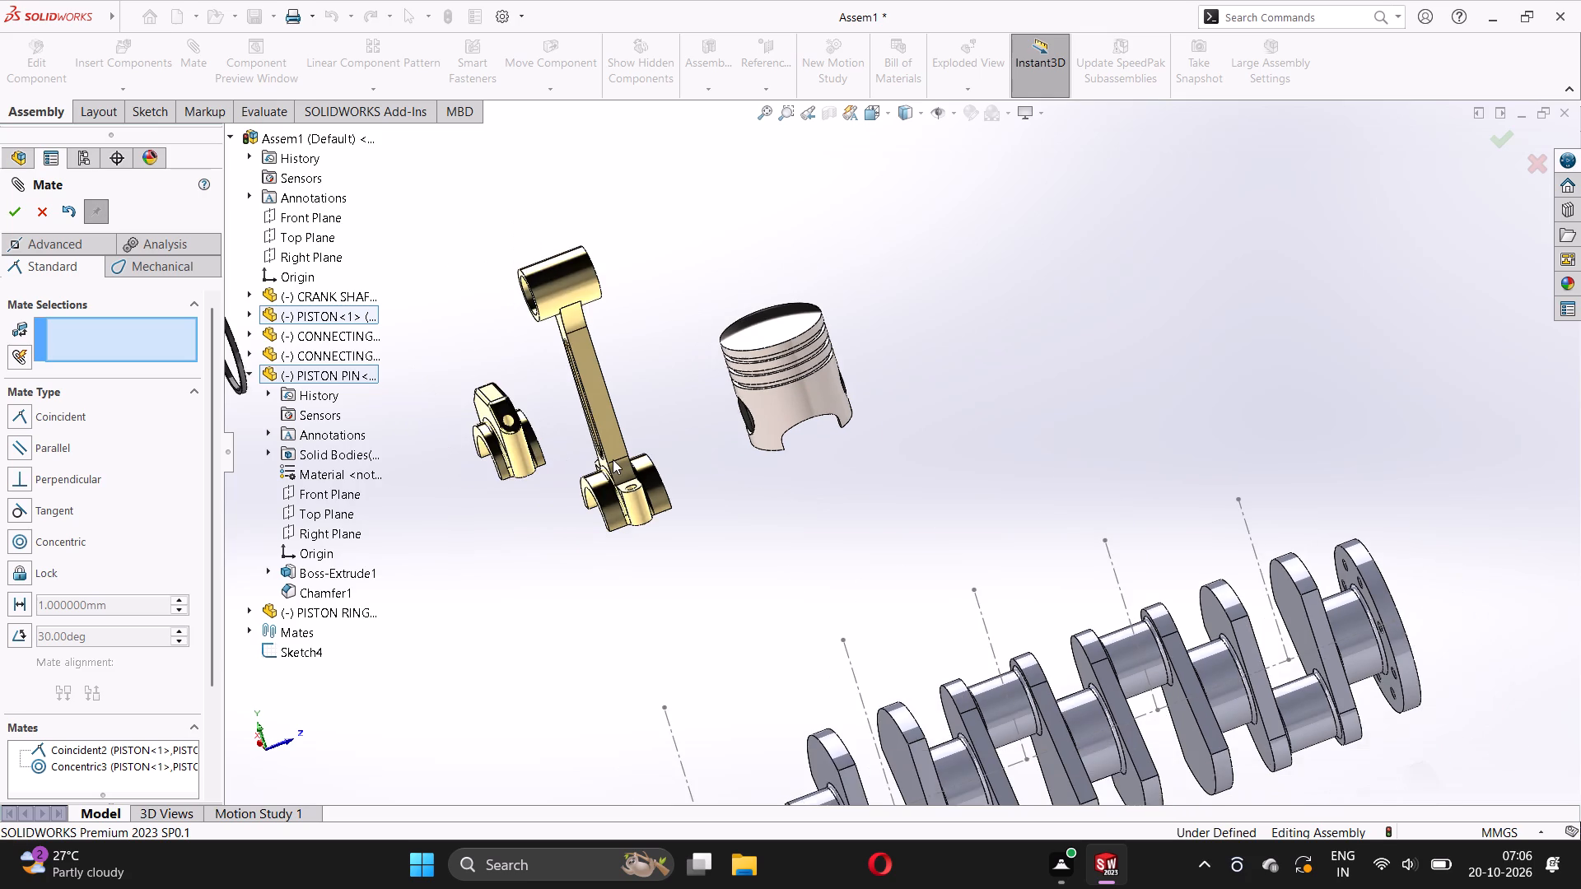
scroll(613, 459, up, 1)
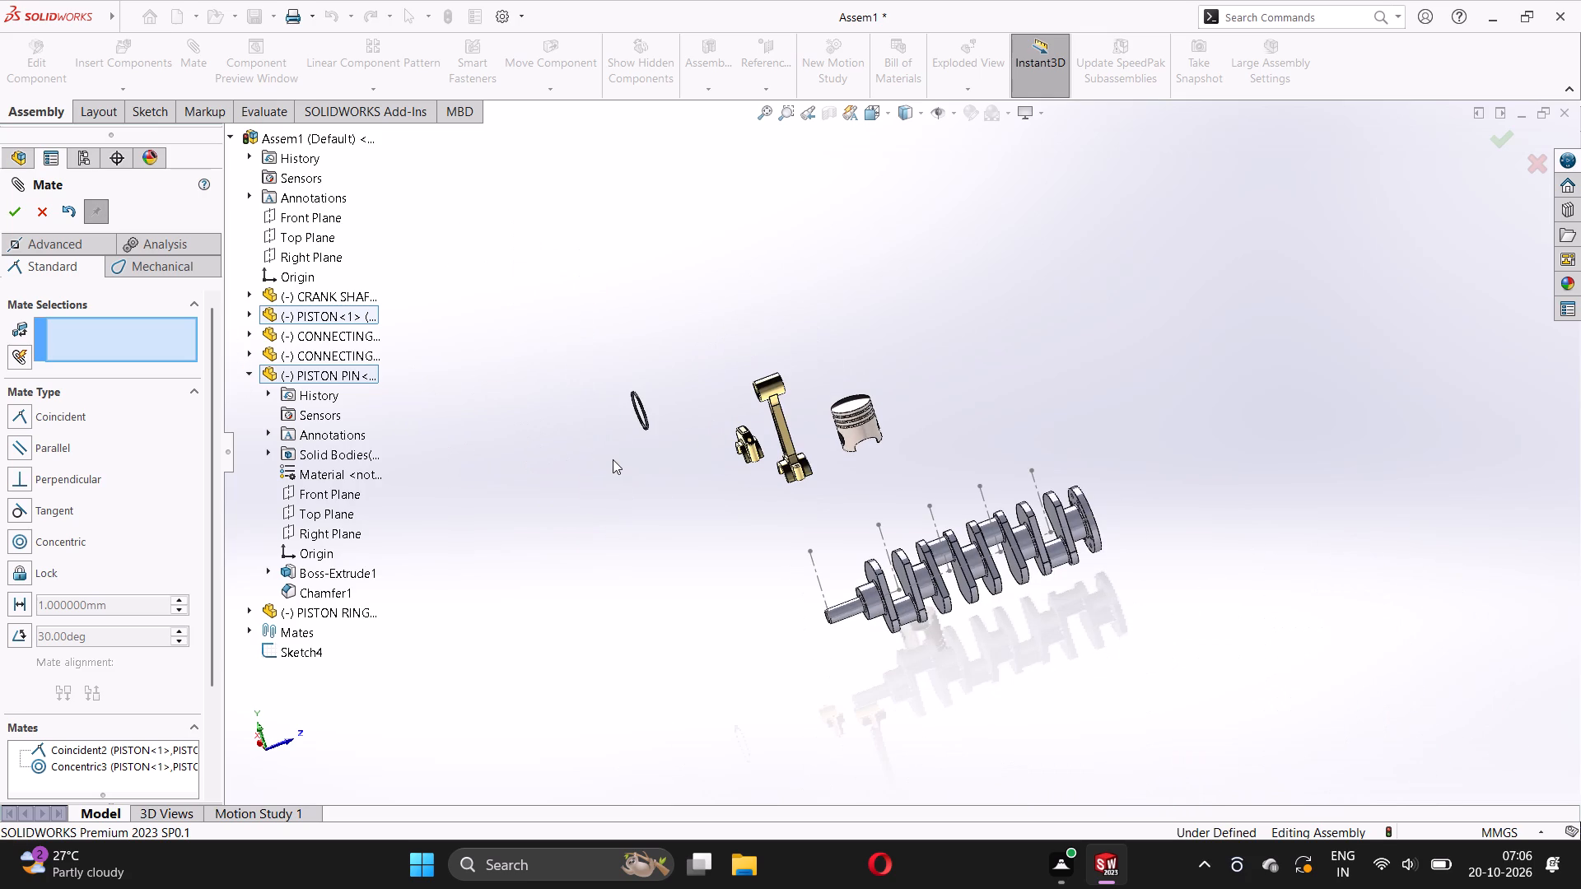
scroll(613, 459, up, 1)
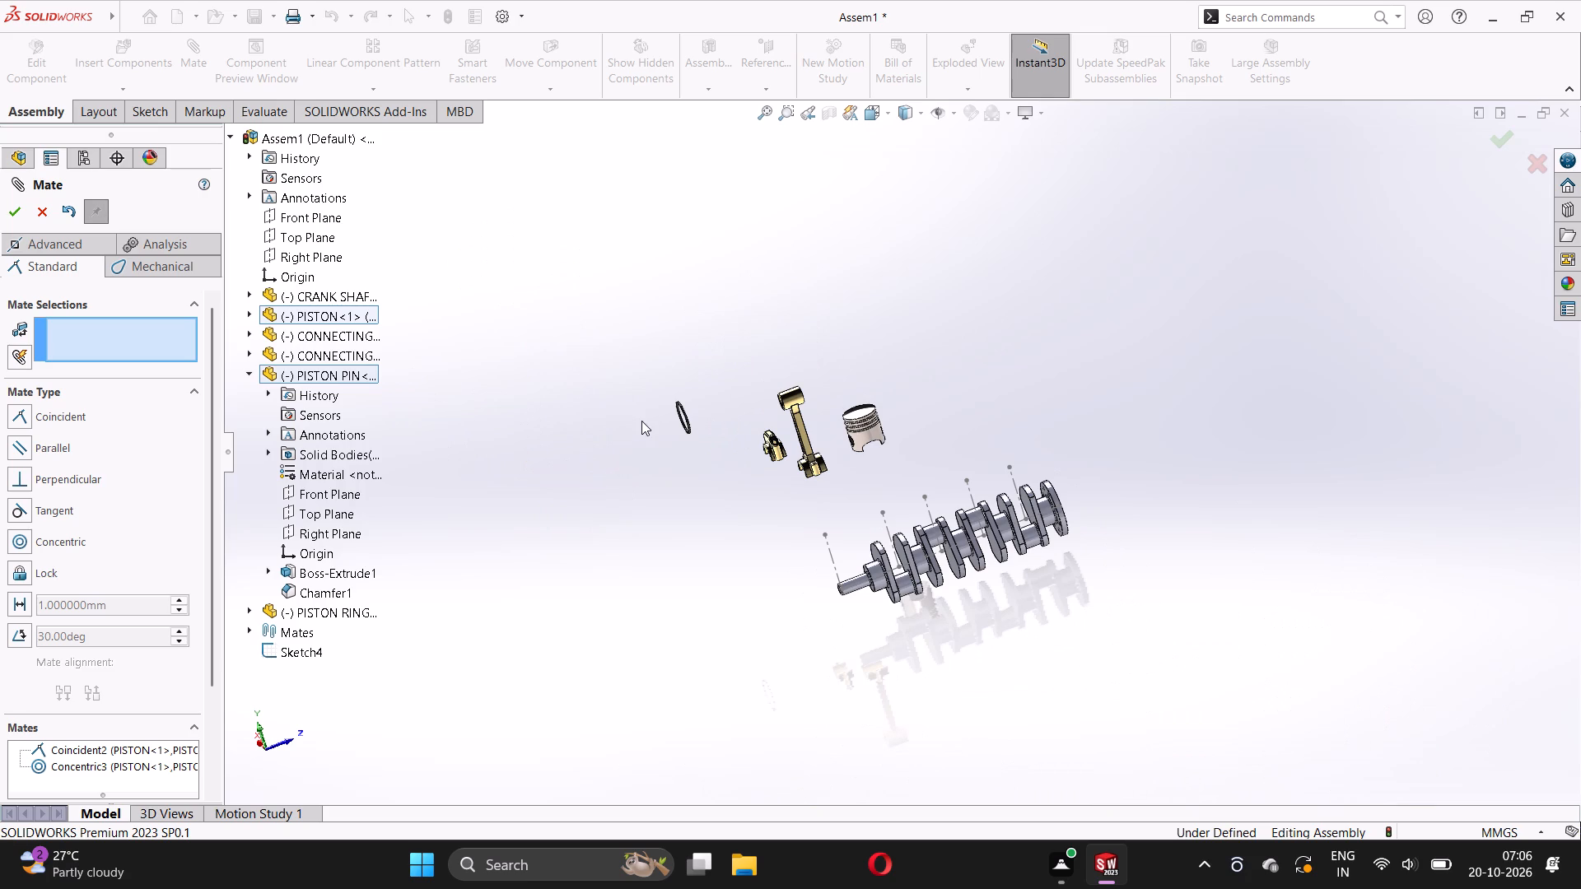
scroll(641, 421, up, 3)
scroll(776, 428, down, 10)
scroll(842, 451, down, 3)
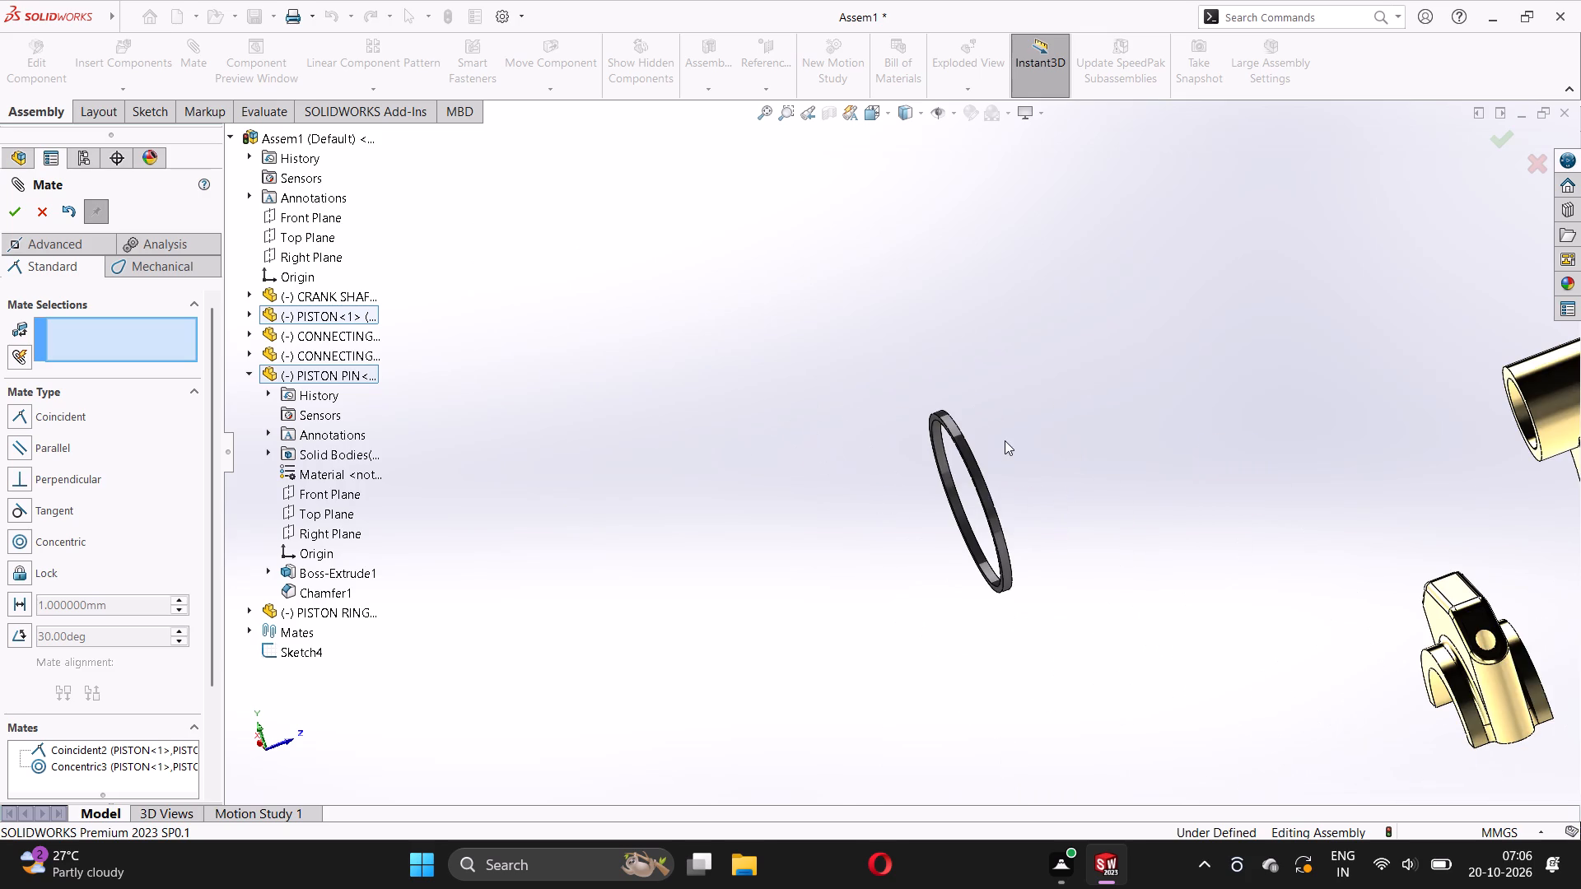
click(963, 449)
scroll(1187, 483, up, 8)
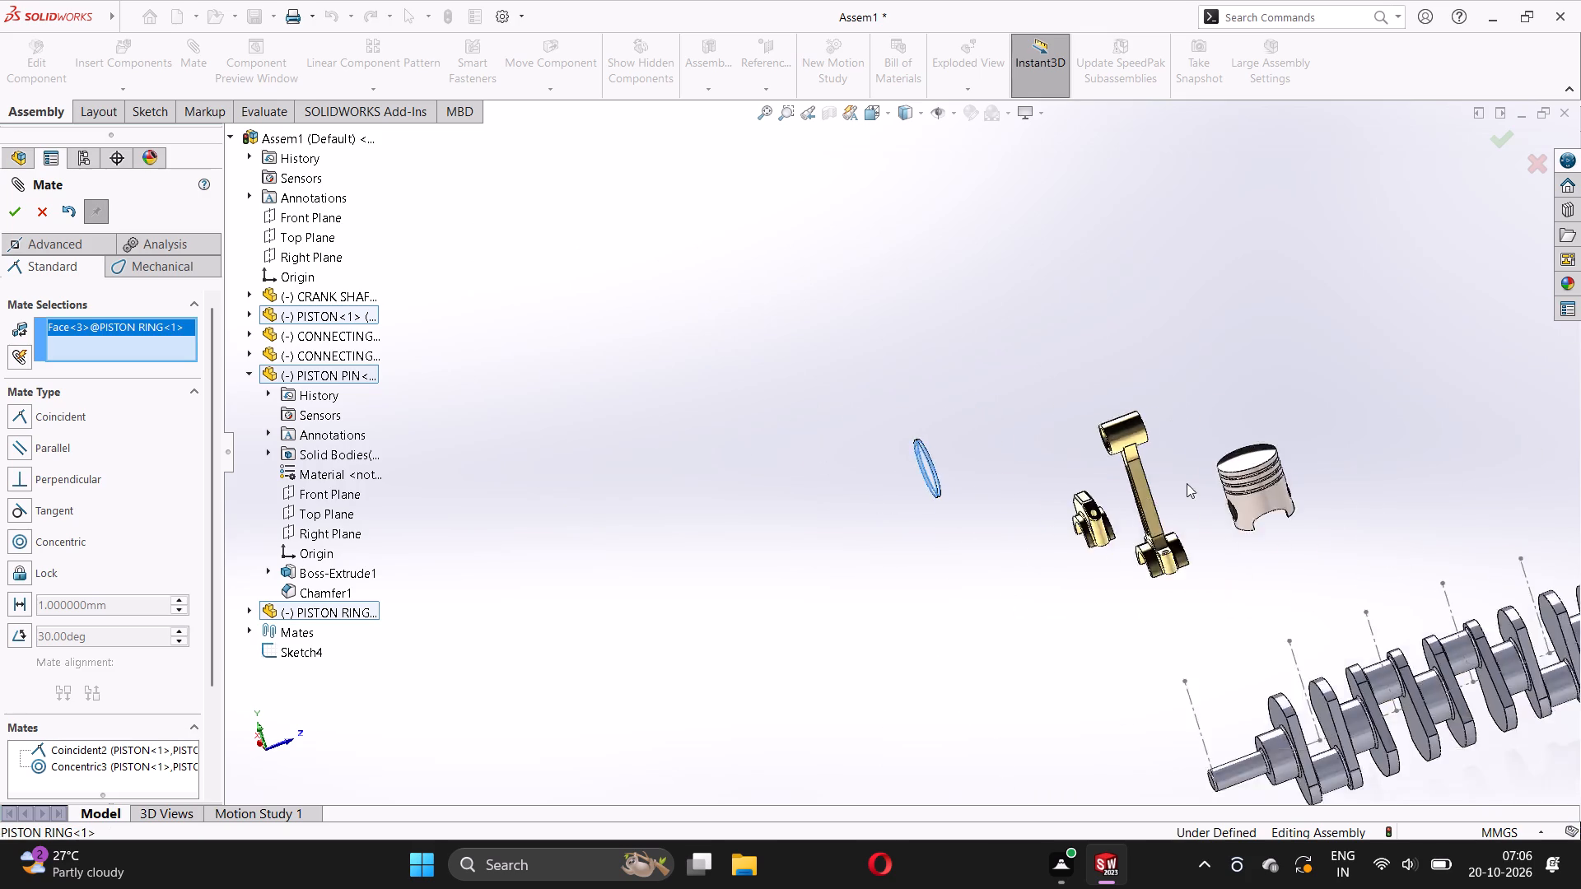
scroll(1187, 483, up, 2)
scroll(1080, 454, down, 11)
scroll(915, 468, down, 6)
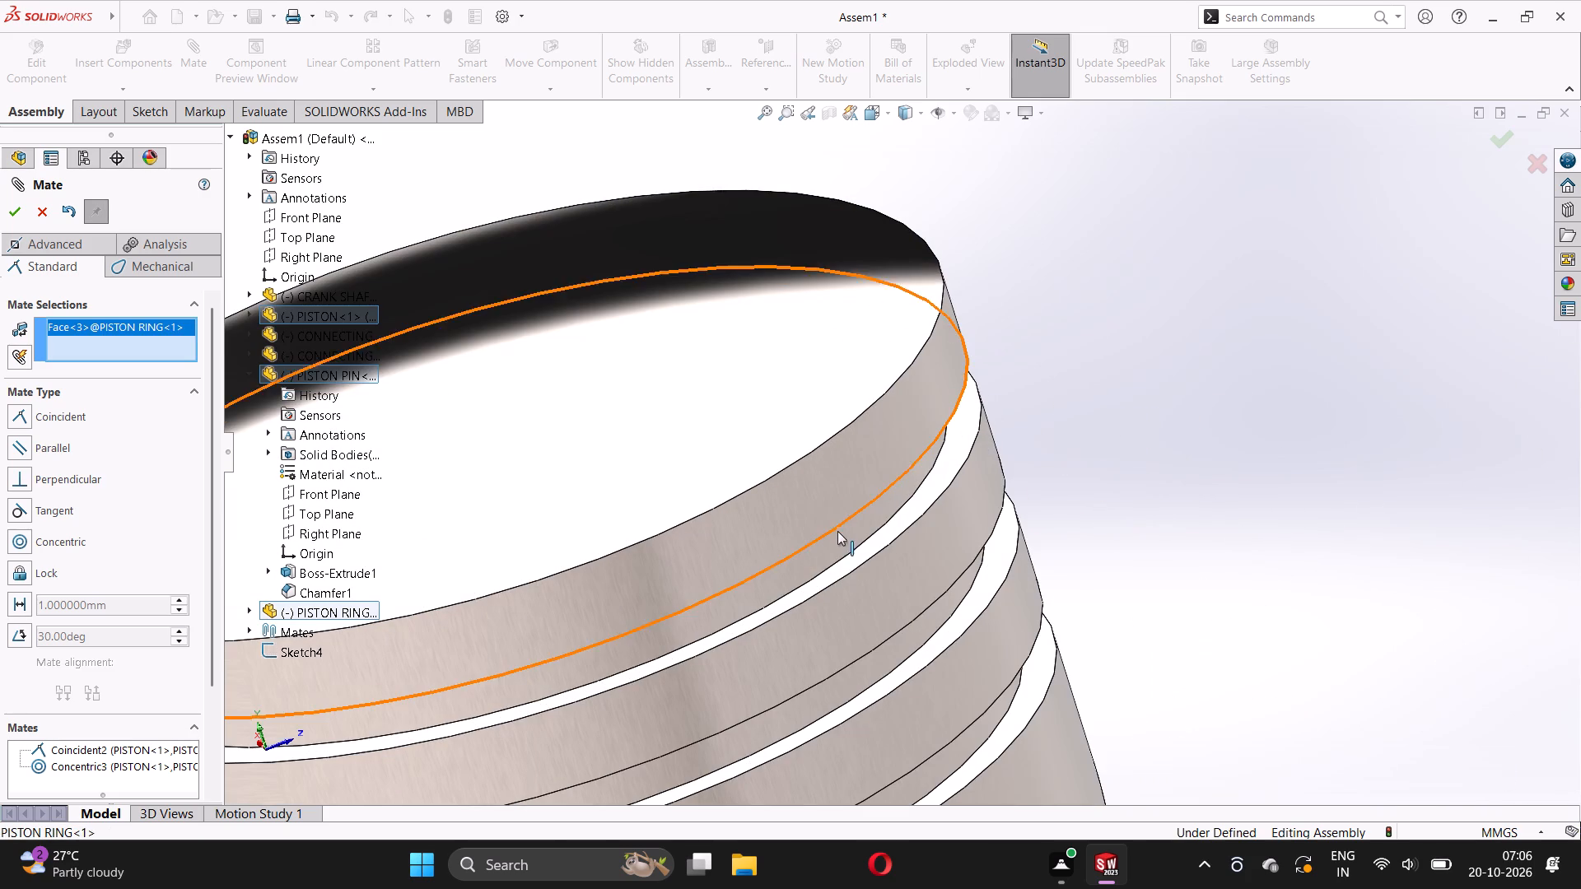
click(837, 542)
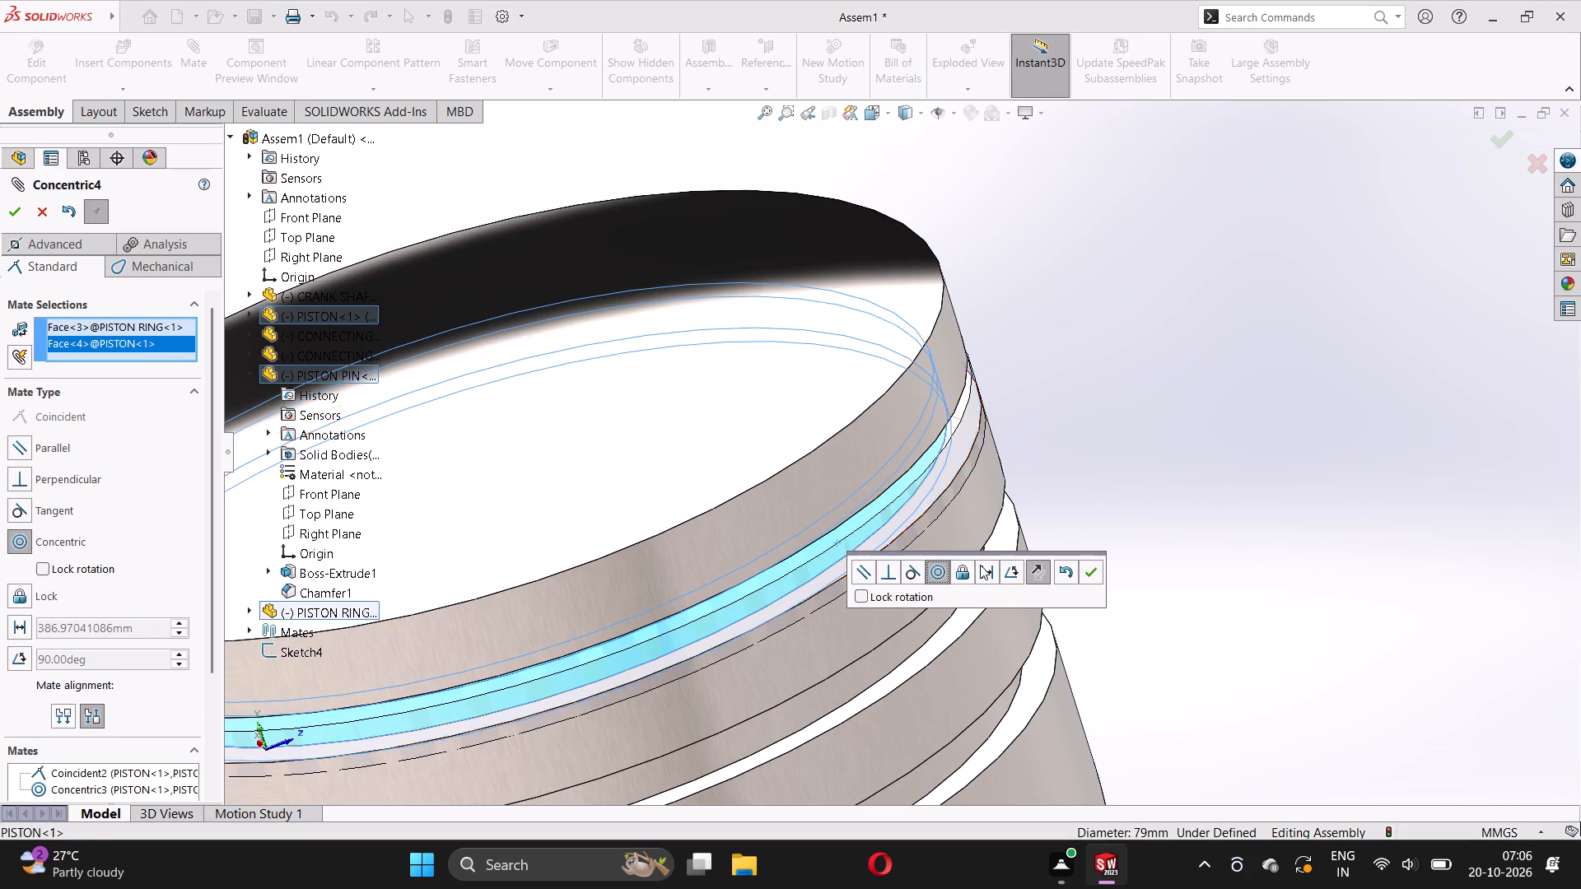
click(1088, 573)
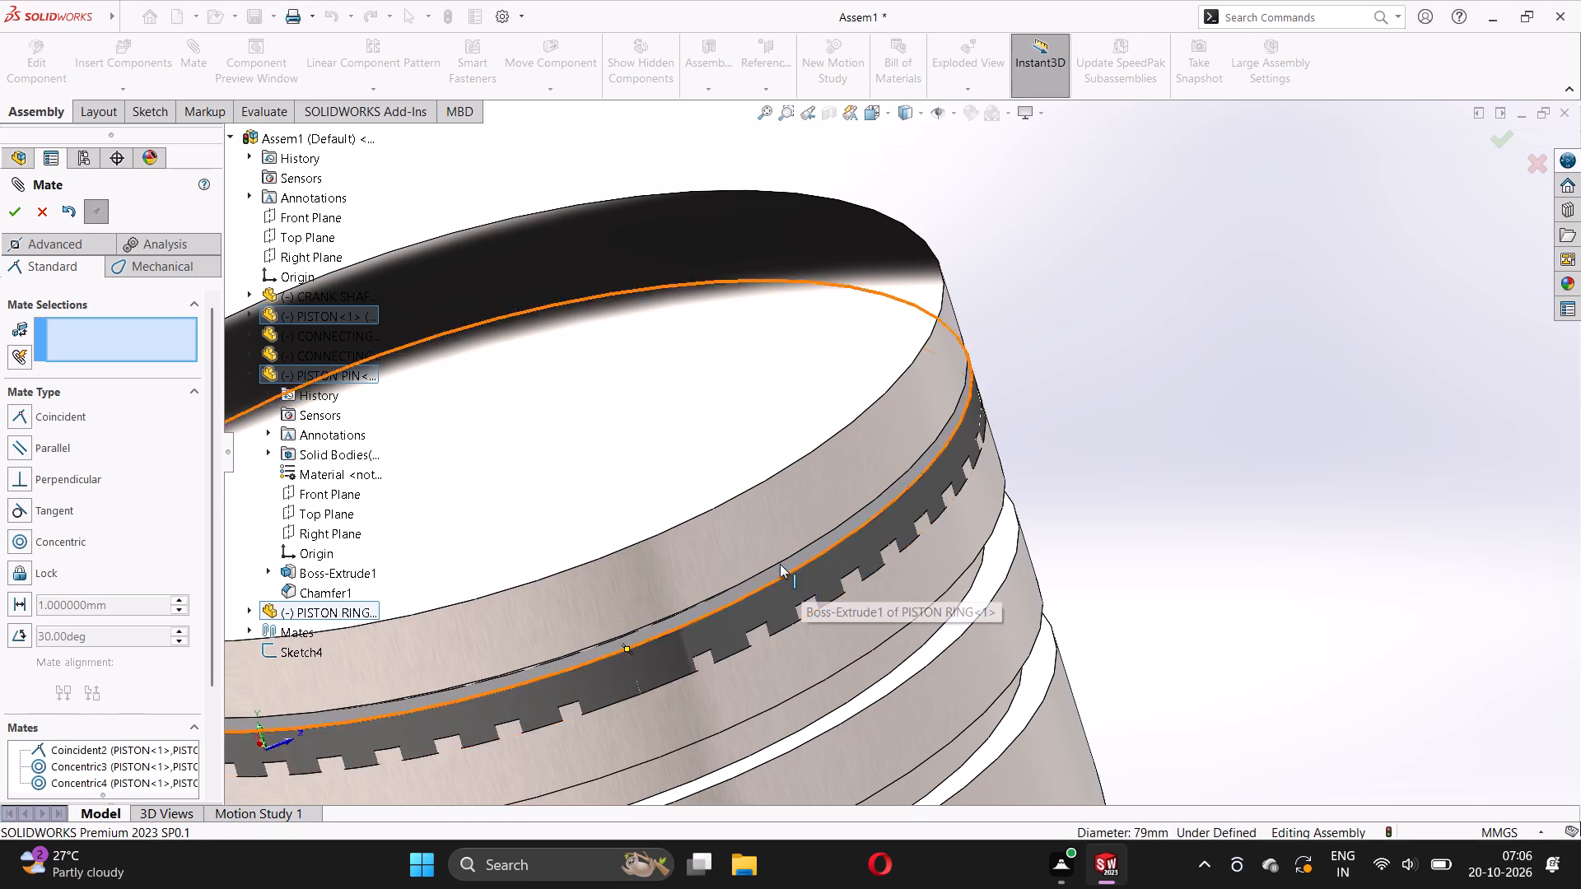
Add a coincident mate between the side face of the piston's top groove and the piston ring's flat face, then close the Mate command.
scroll(780, 564, down, 5)
middle_drag(735, 579, 691, 507)
middle_drag(716, 536, 681, 482)
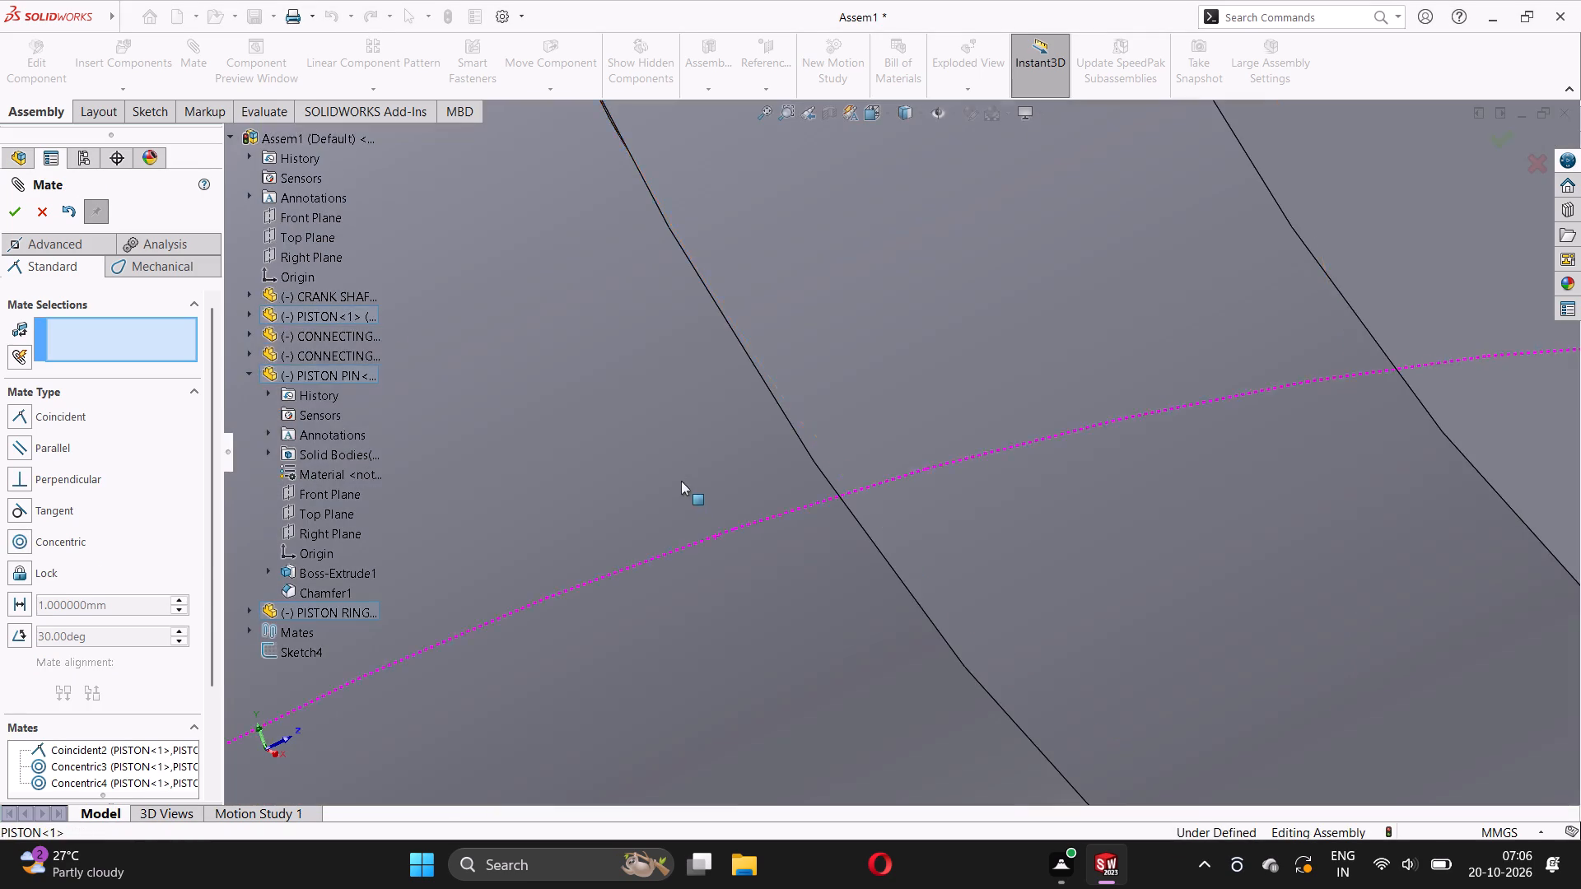
scroll(680, 512, up, 14)
middle_drag(856, 378, 904, 558)
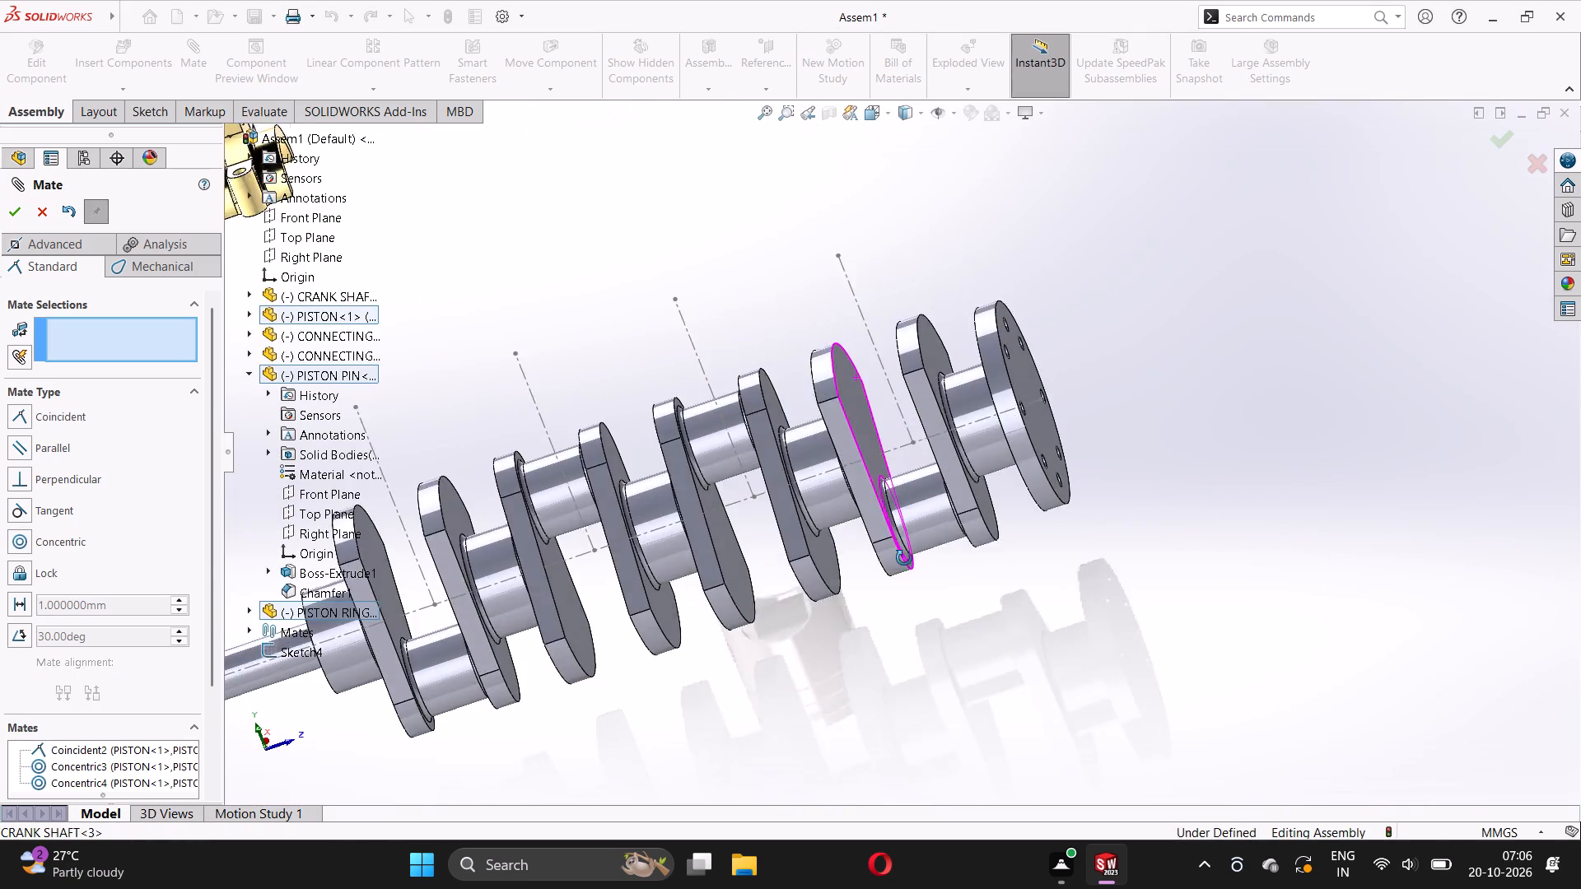
middle_drag(904, 558, 904, 582)
scroll(790, 420, down, 3)
scroll(771, 340, down, 4)
middle_drag(775, 379, 795, 477)
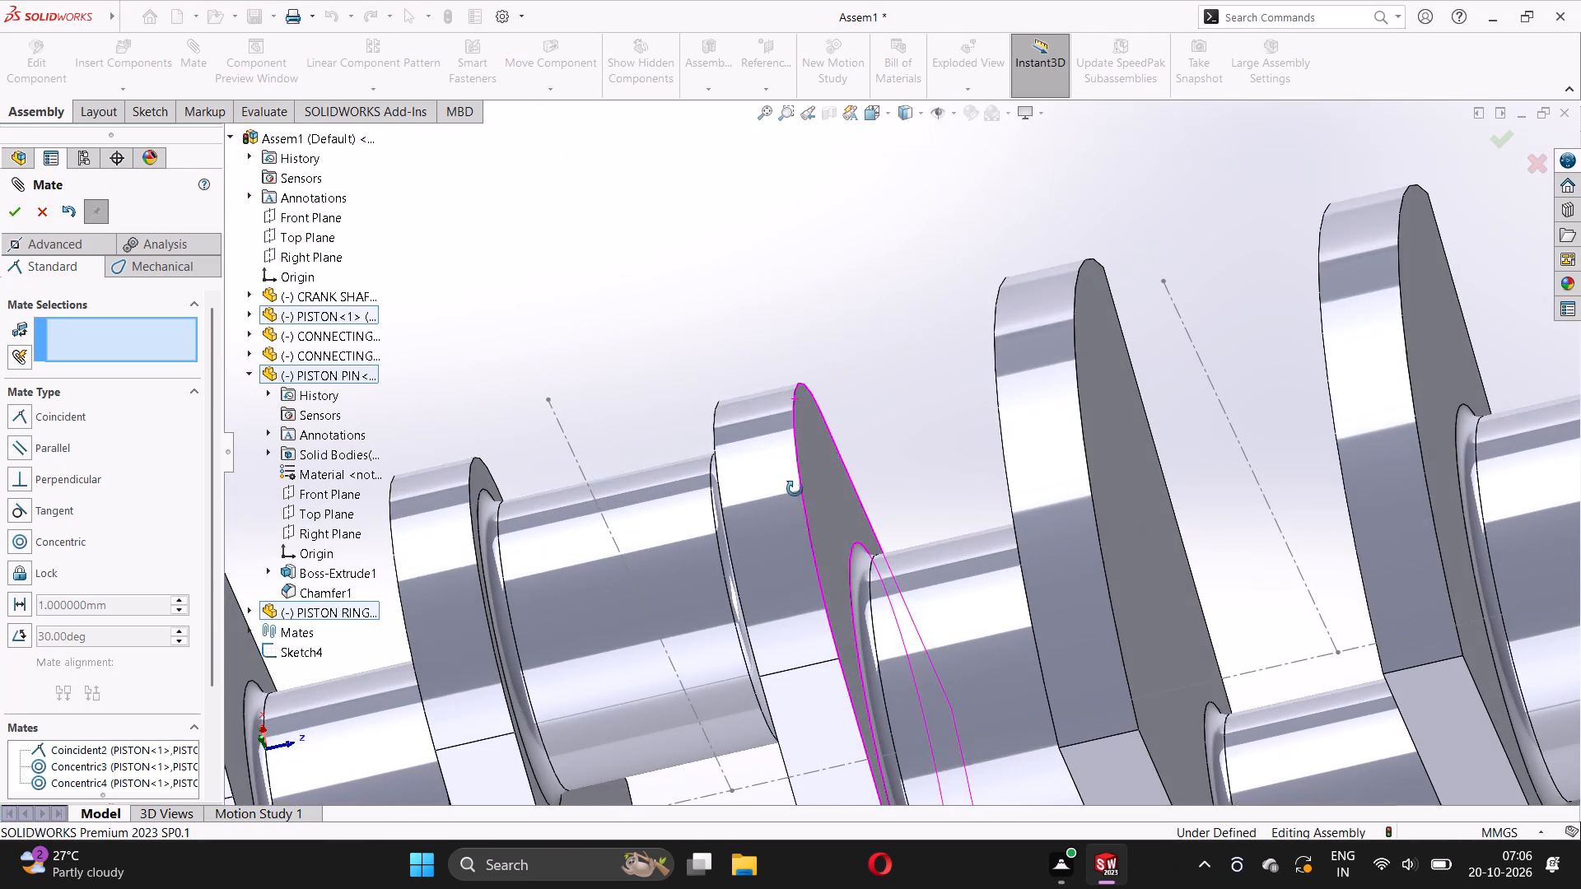
scroll(711, 207, up, 13)
scroll(848, 297, down, 4)
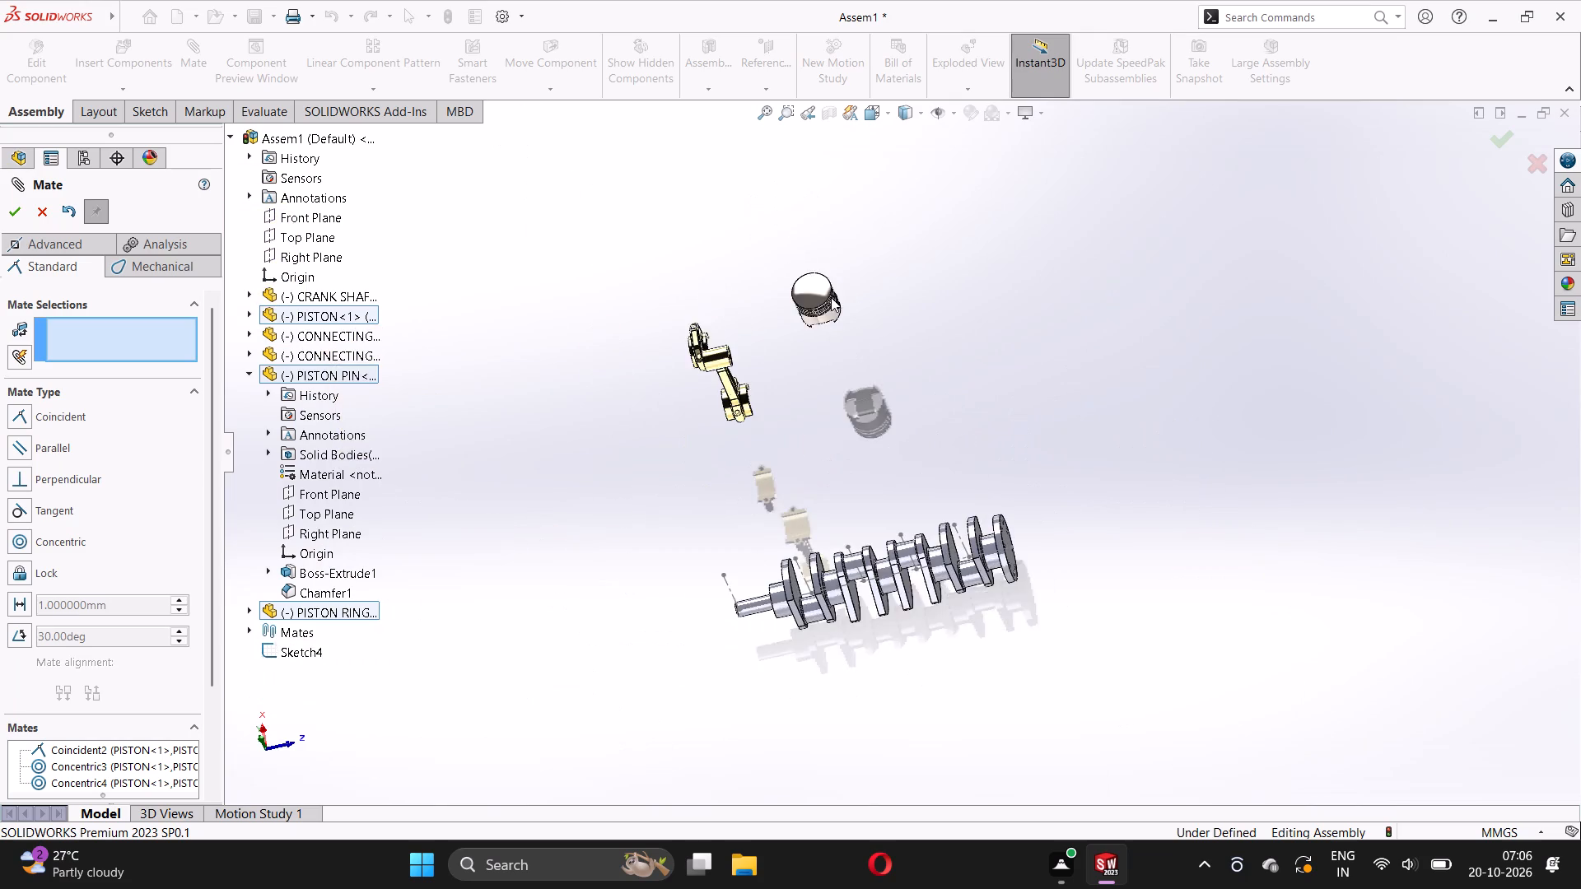
scroll(831, 300, down, 10)
middle_drag(830, 477, 791, 403)
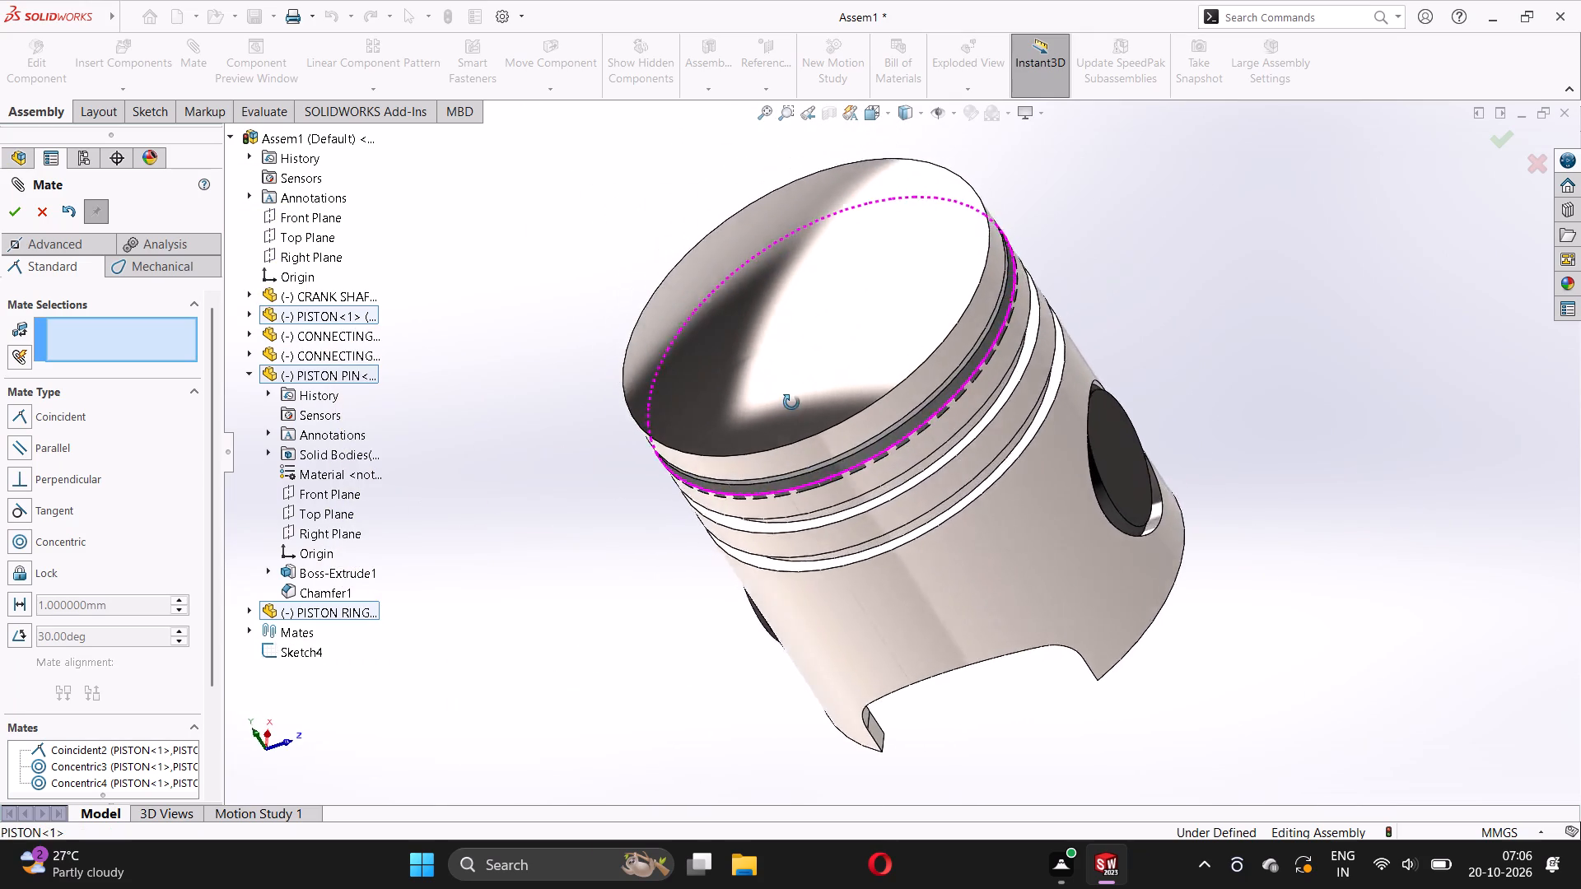
middle_drag(791, 403, 696, 403)
scroll(937, 342, down, 5)
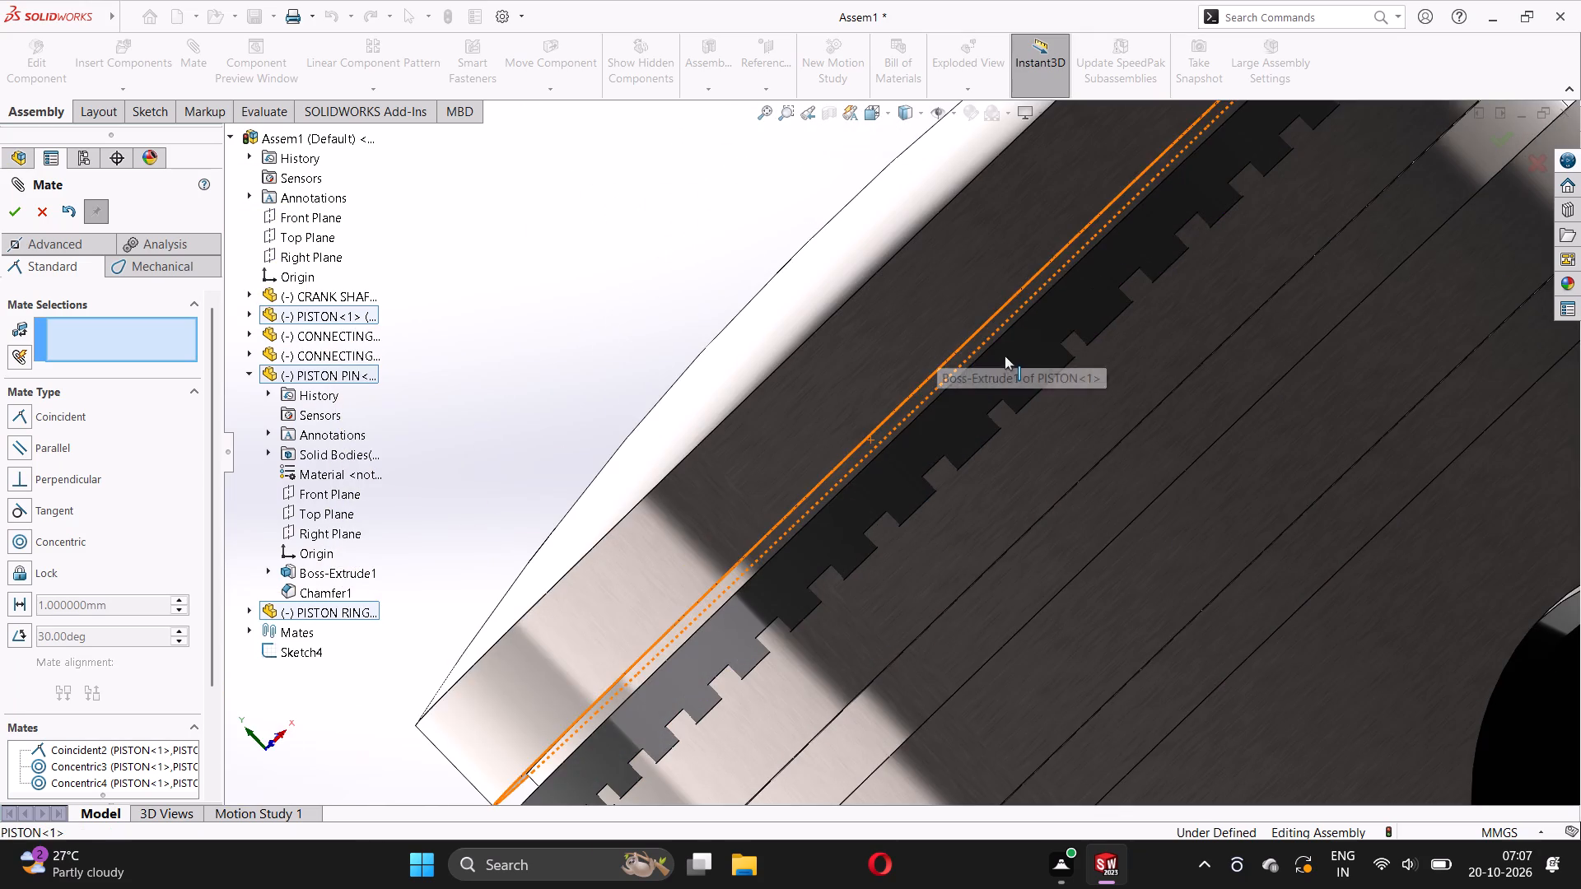
middle_drag(1005, 356, 981, 365)
scroll(970, 342, down, 5)
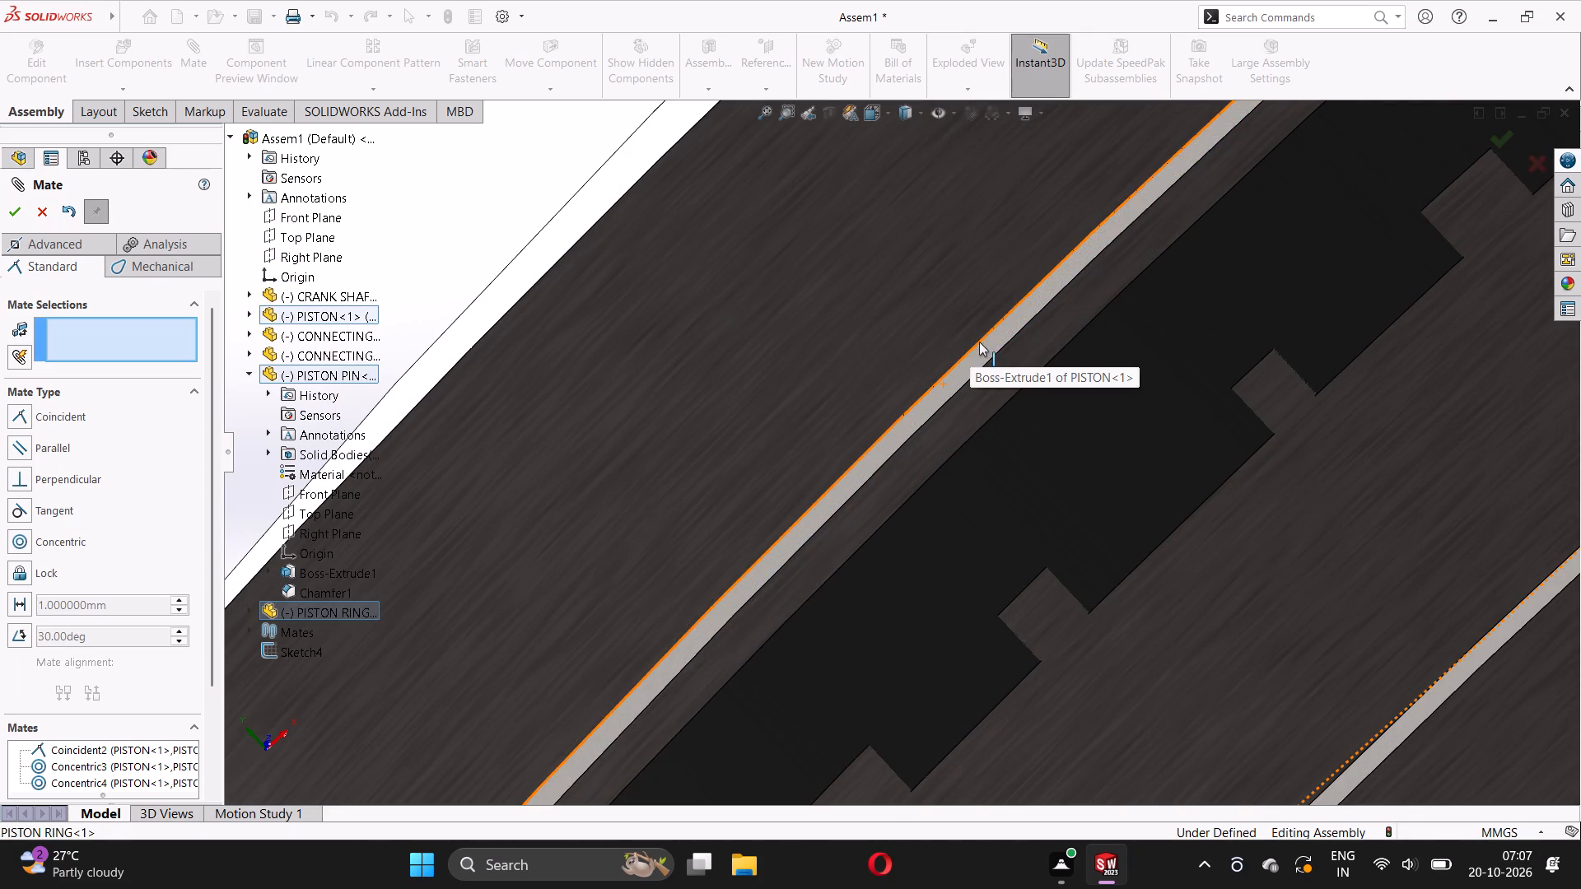
click(996, 337)
scroll(975, 396, up, 2)
middle_drag(957, 399, 1018, 466)
click(998, 444)
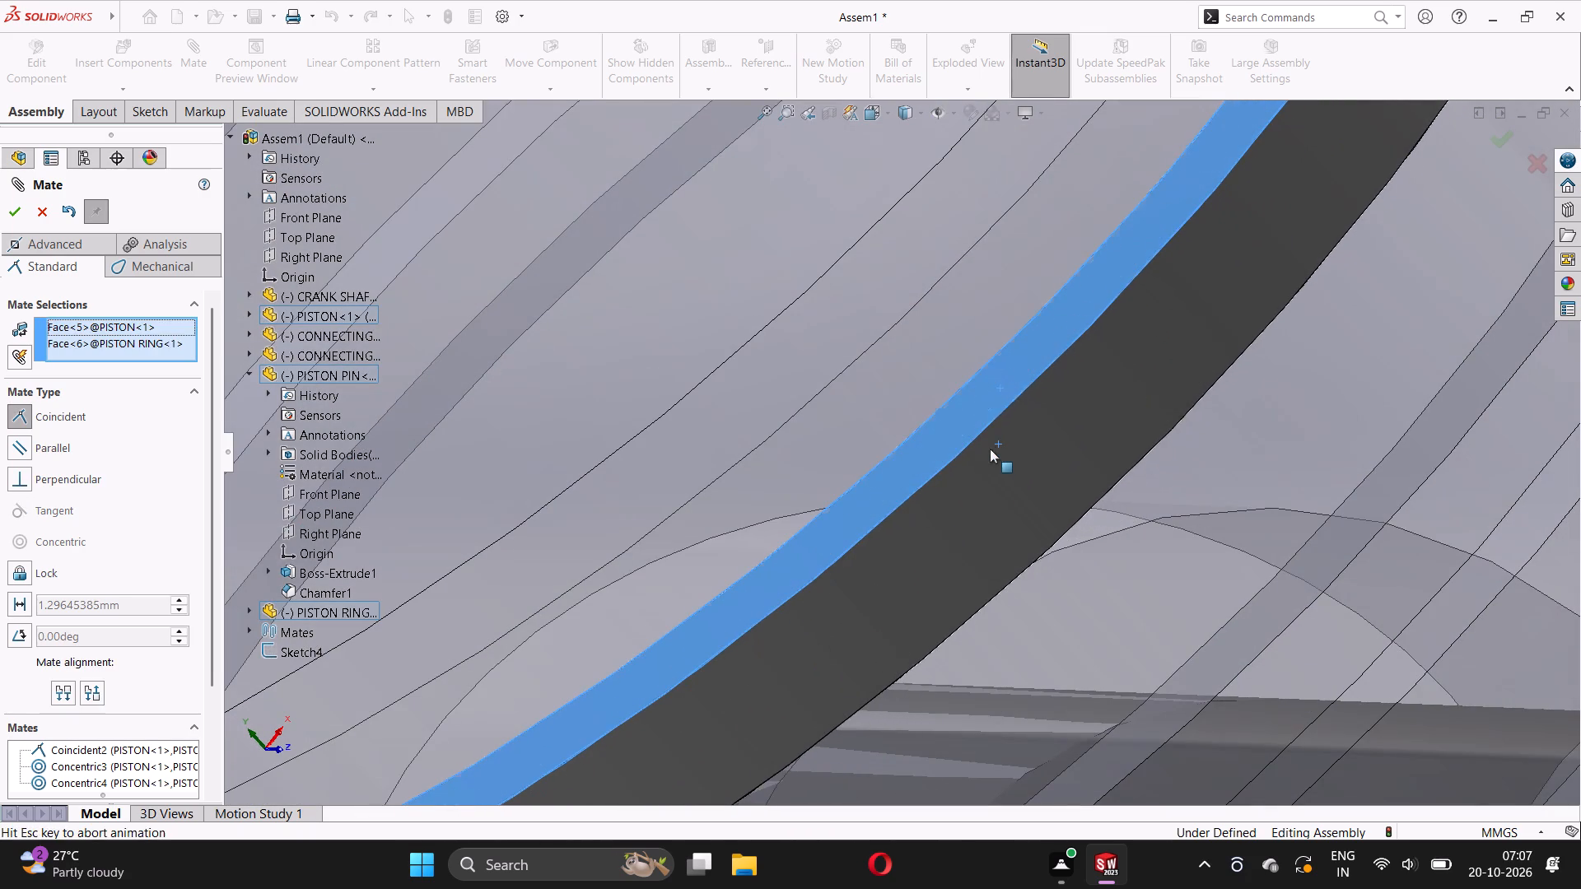
click(1220, 415)
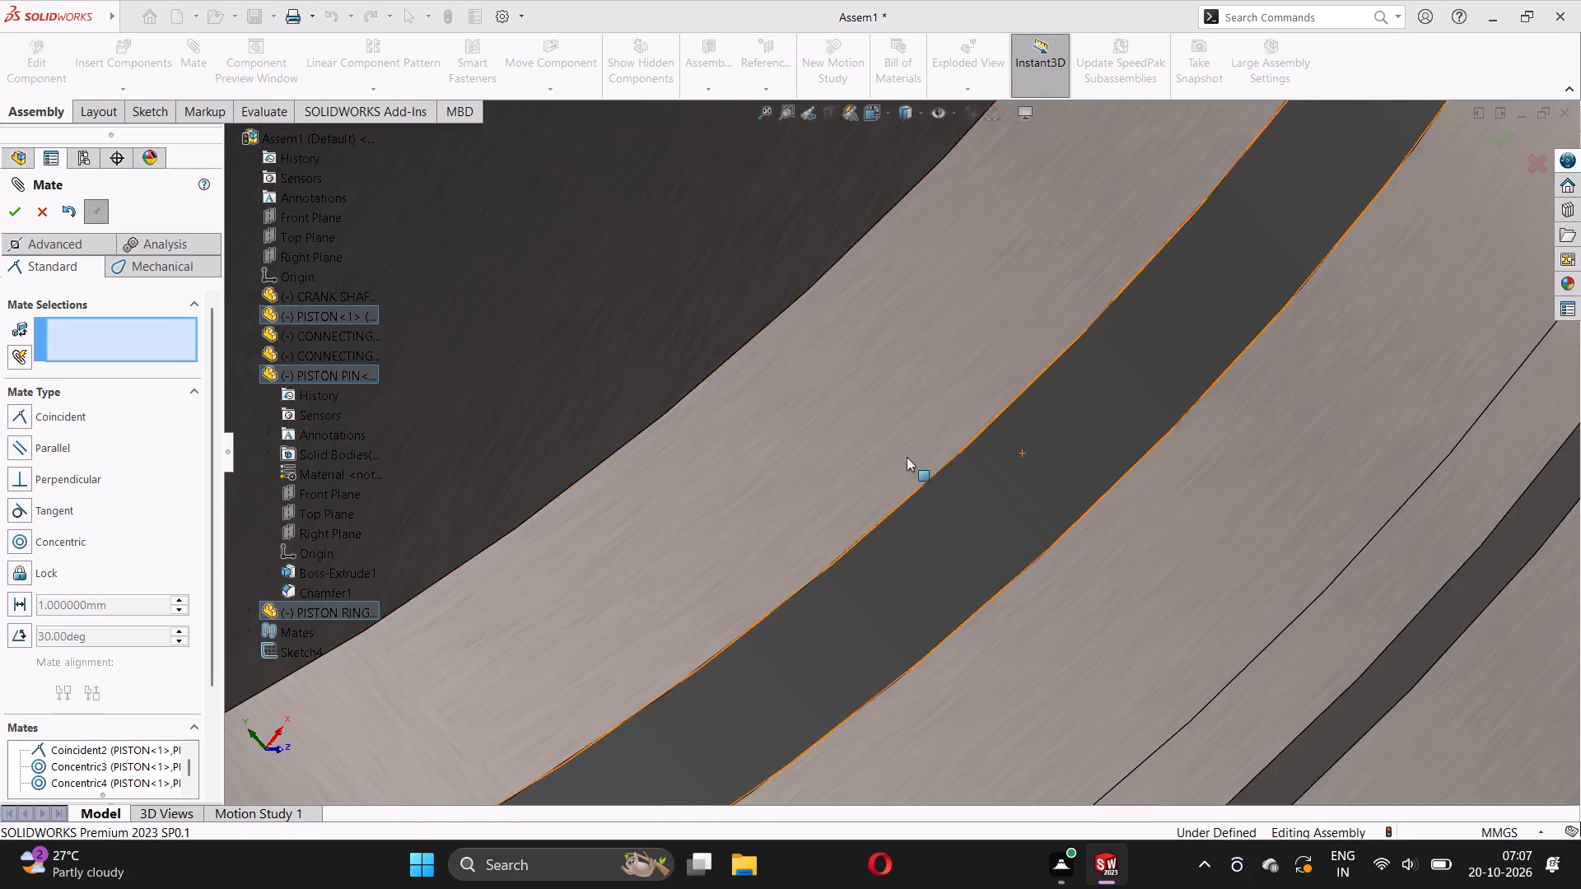
scroll(888, 454, up, 8)
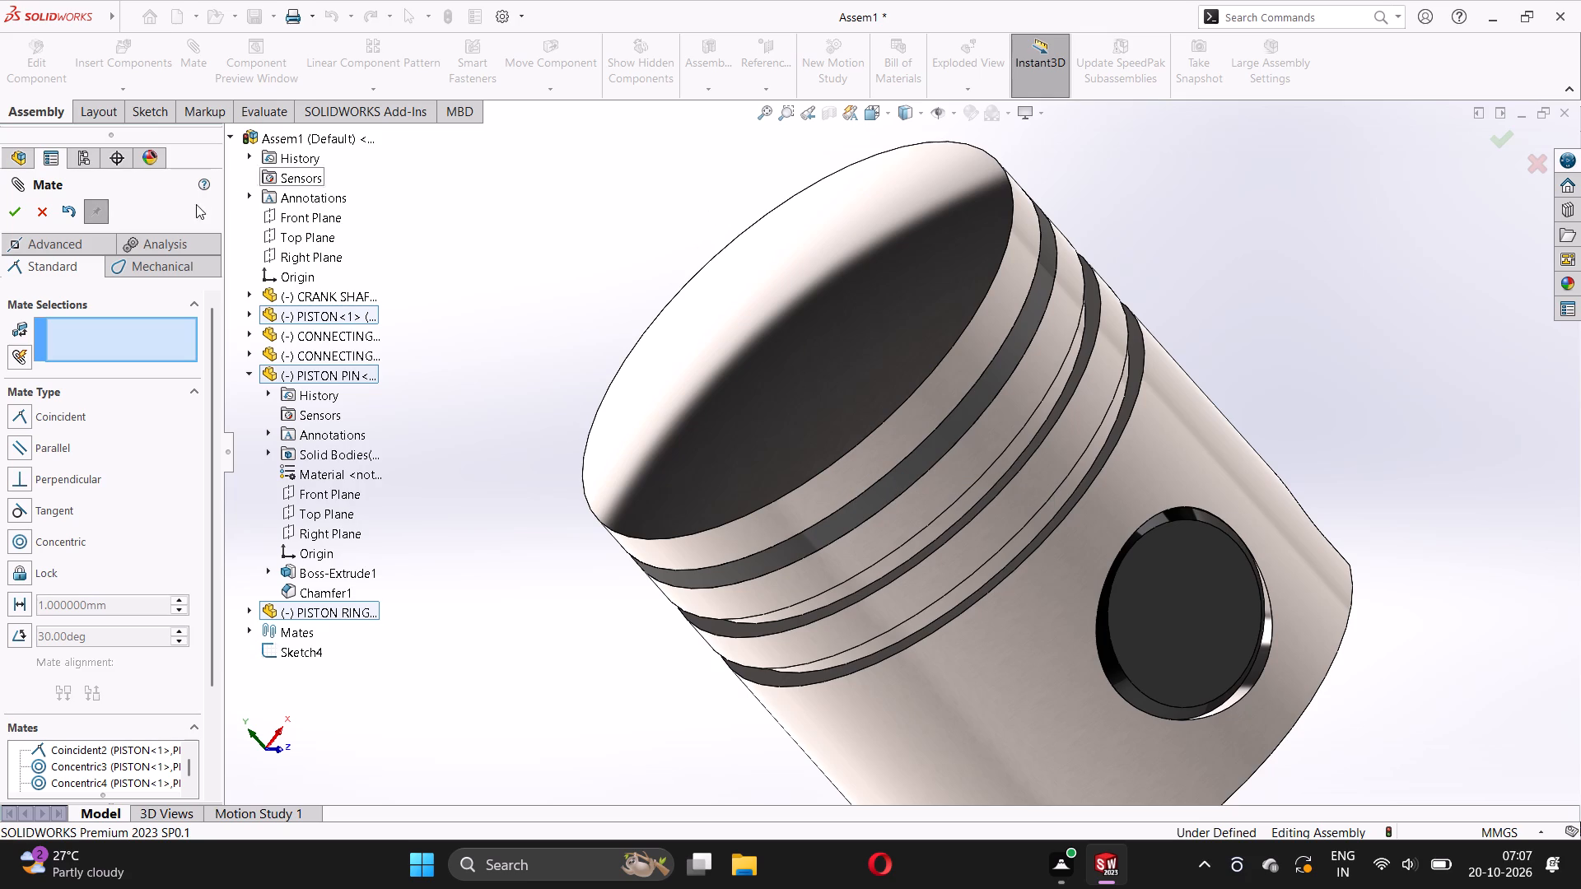
click(40, 213)
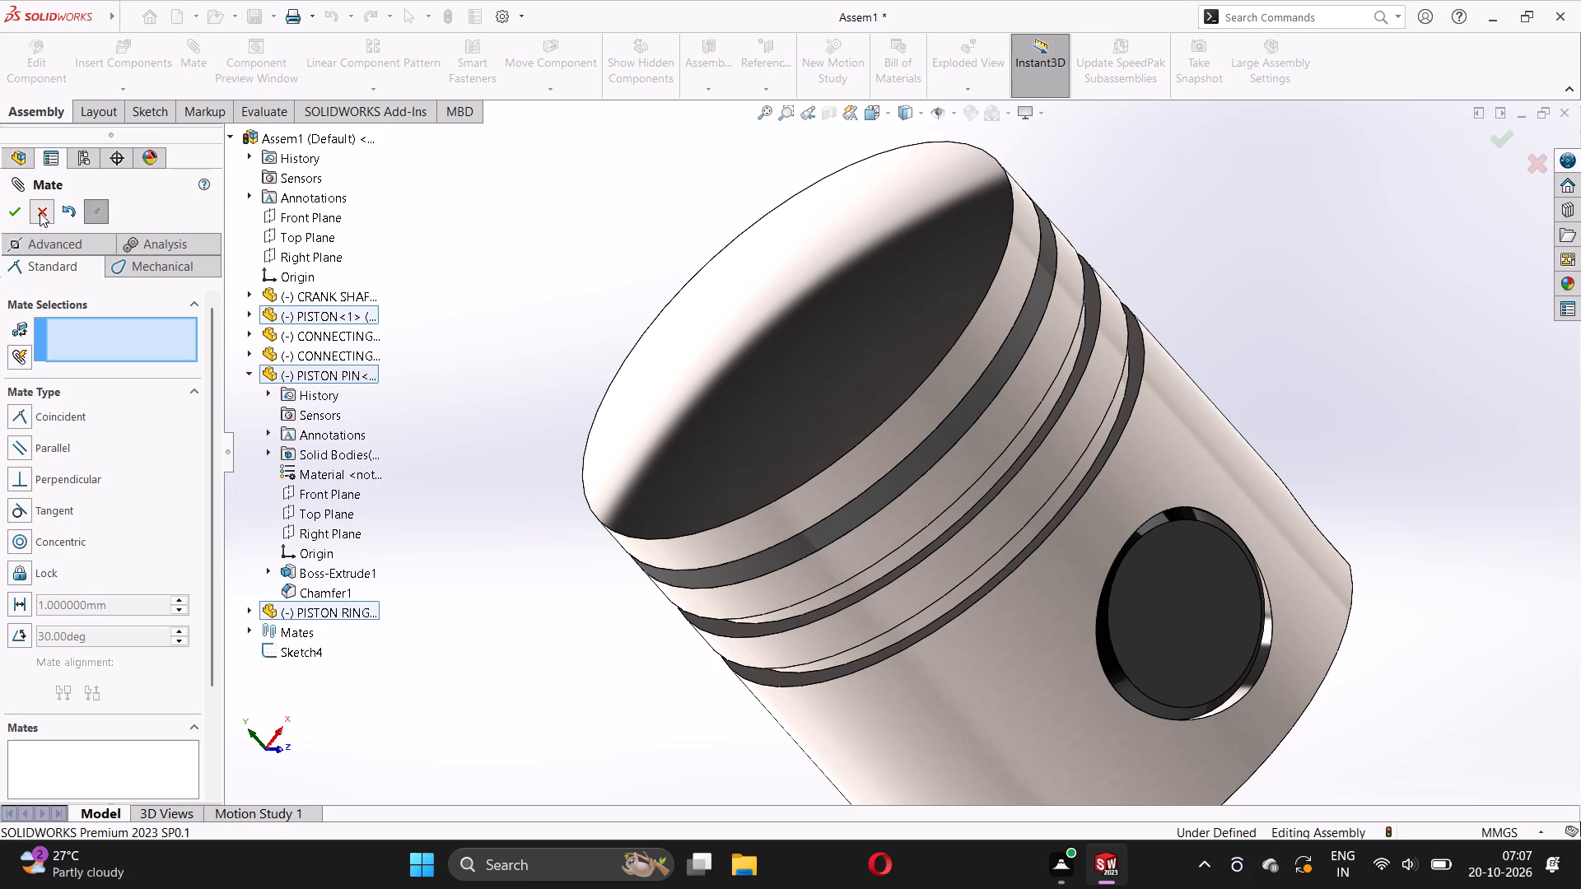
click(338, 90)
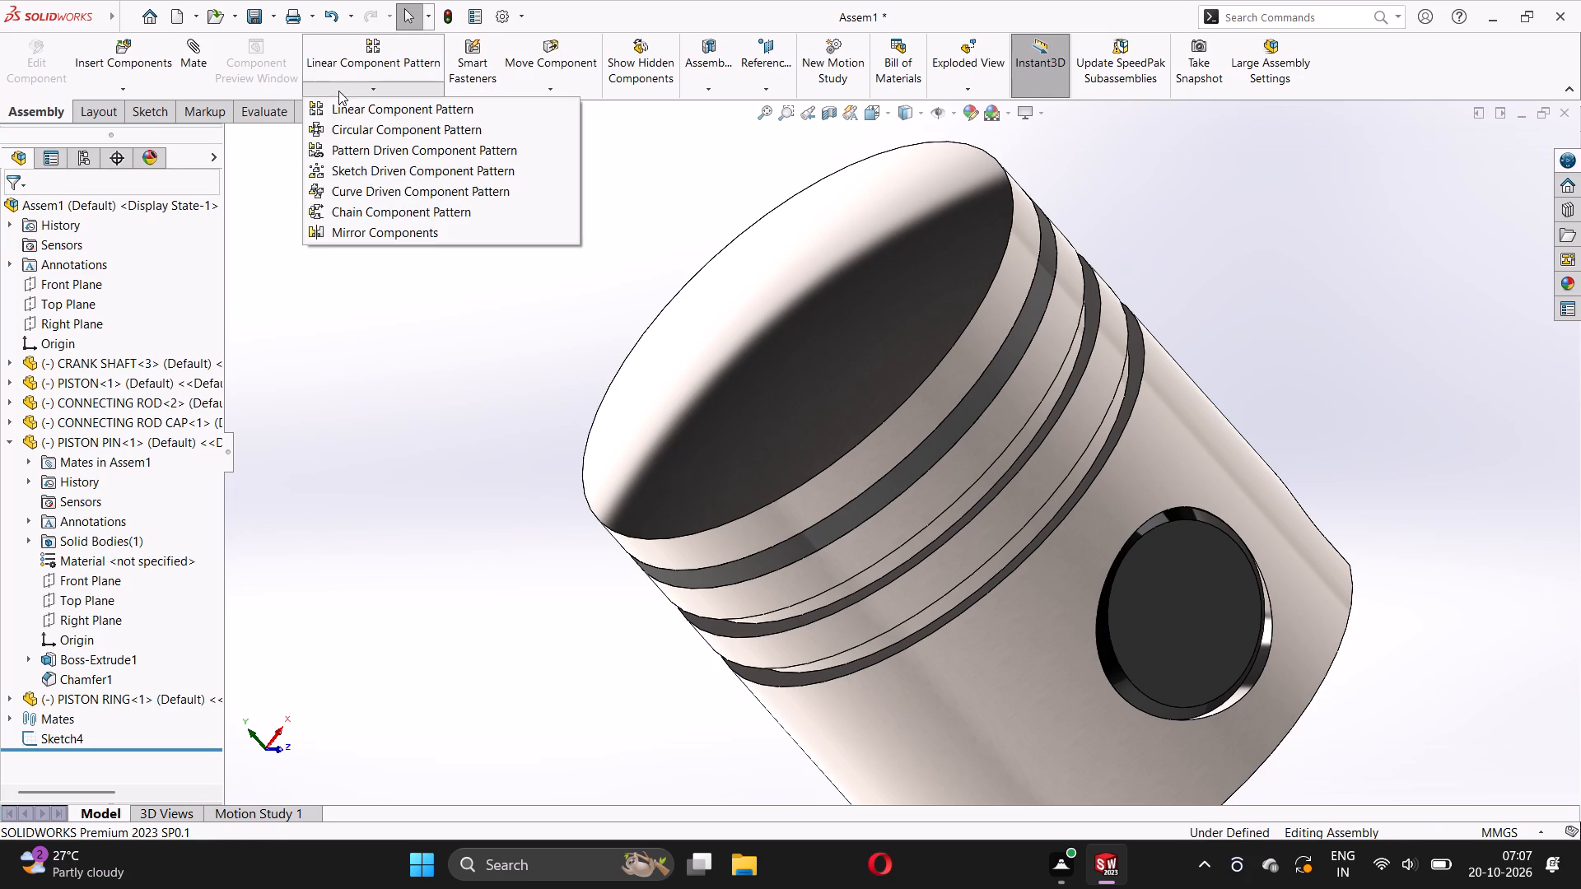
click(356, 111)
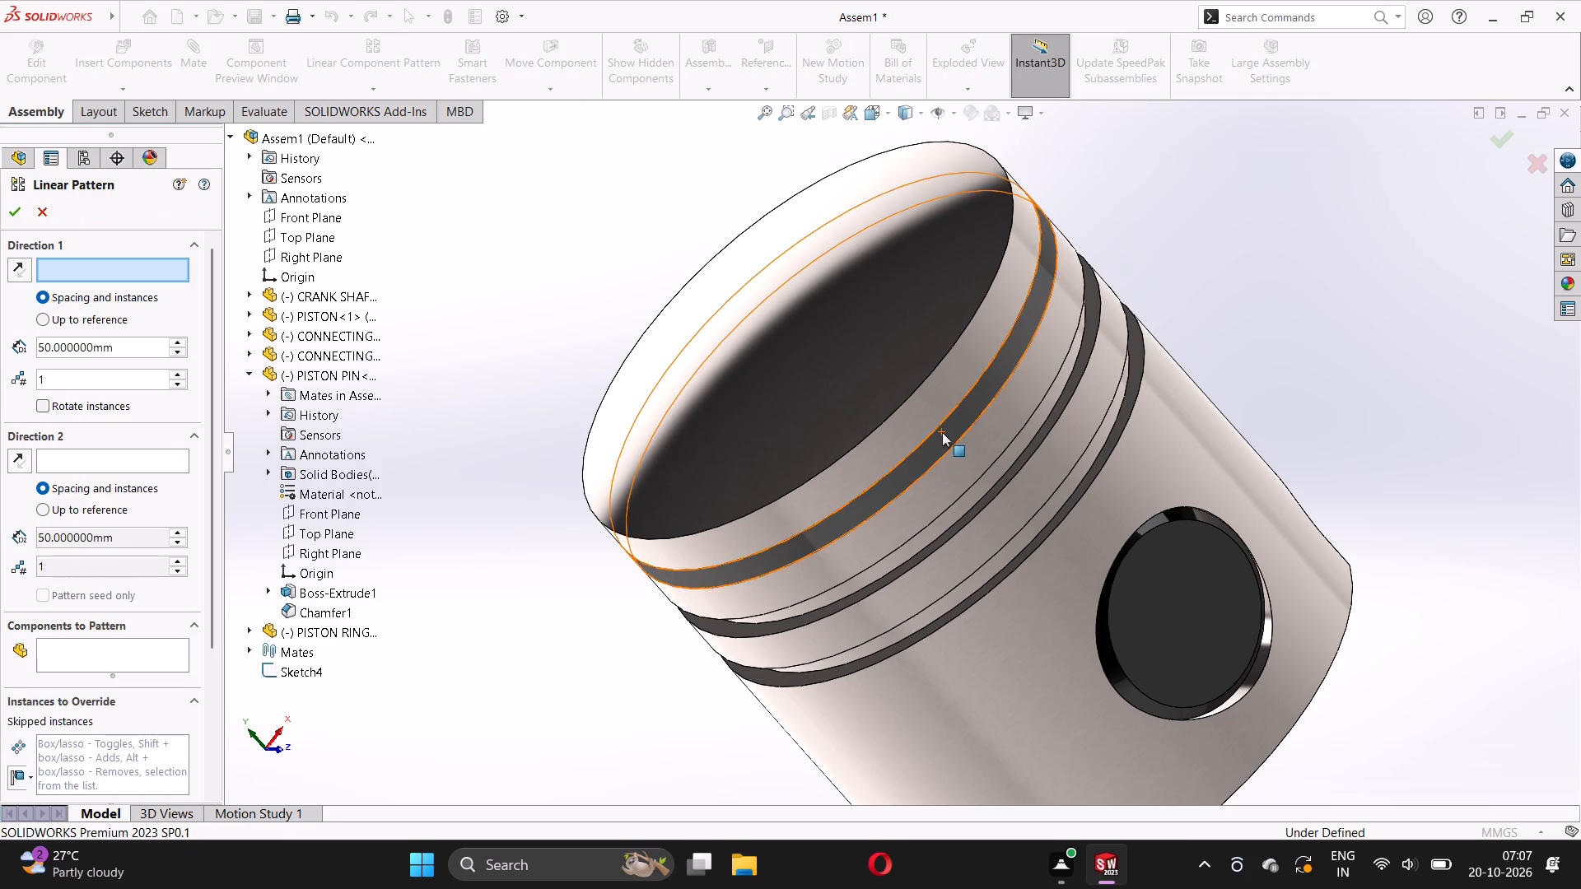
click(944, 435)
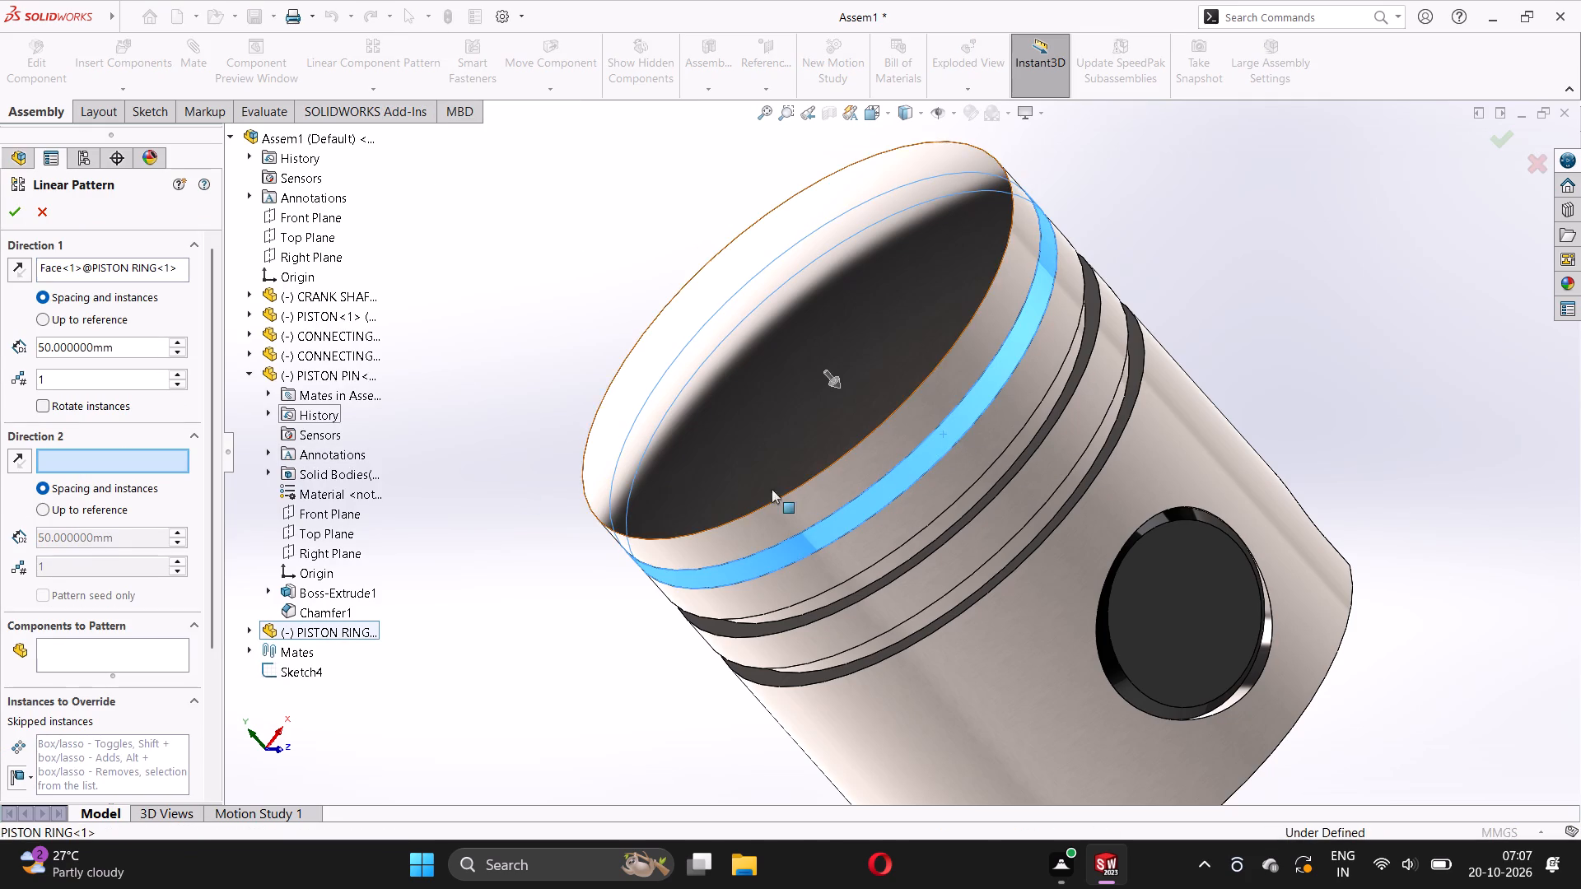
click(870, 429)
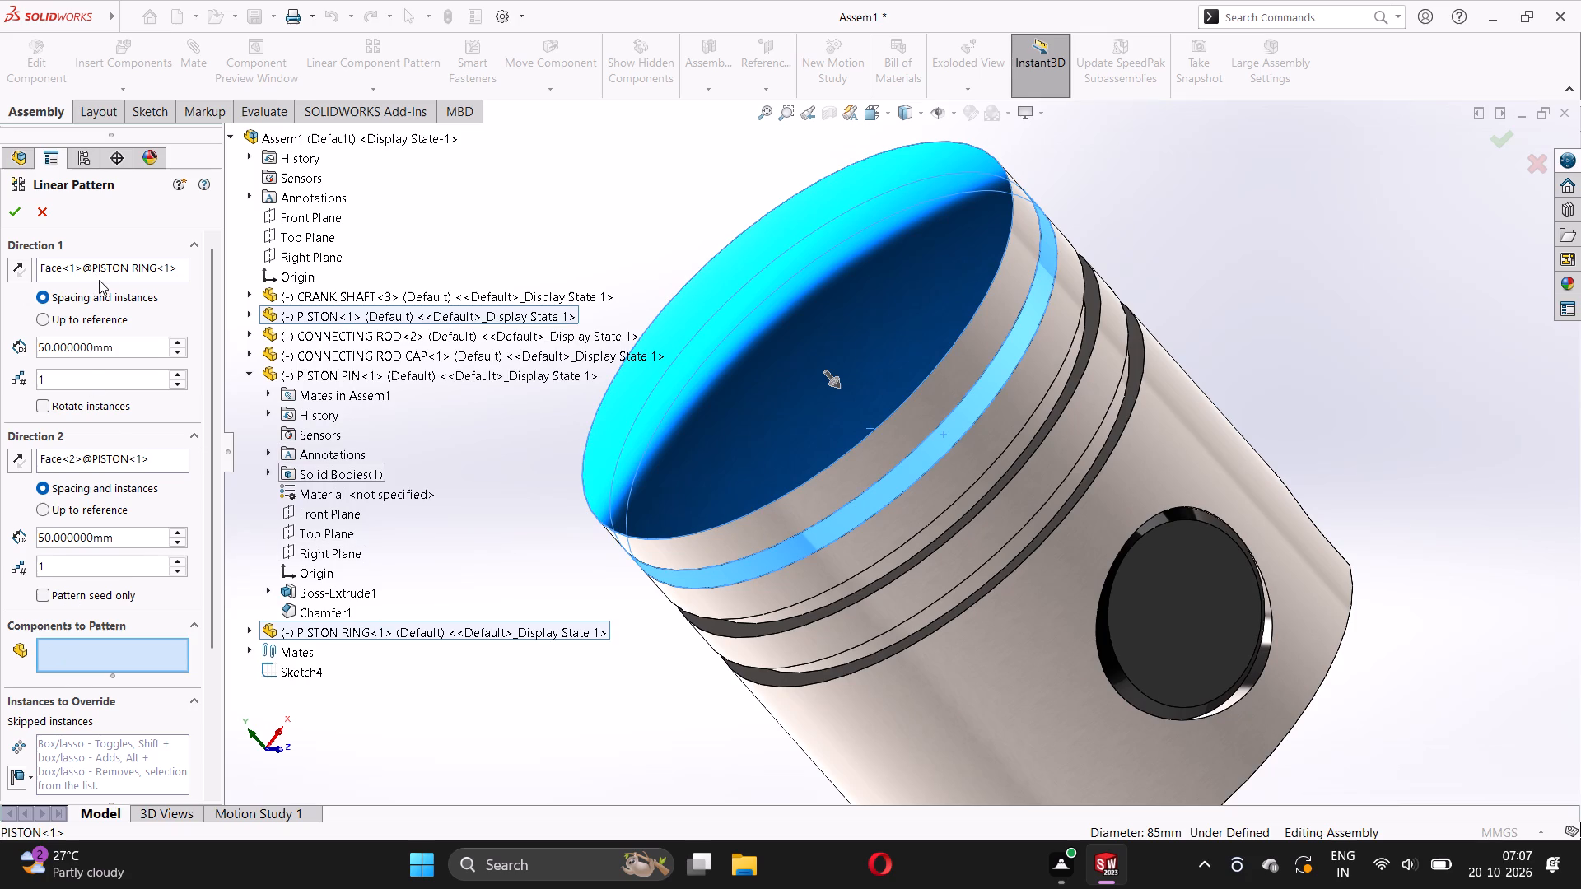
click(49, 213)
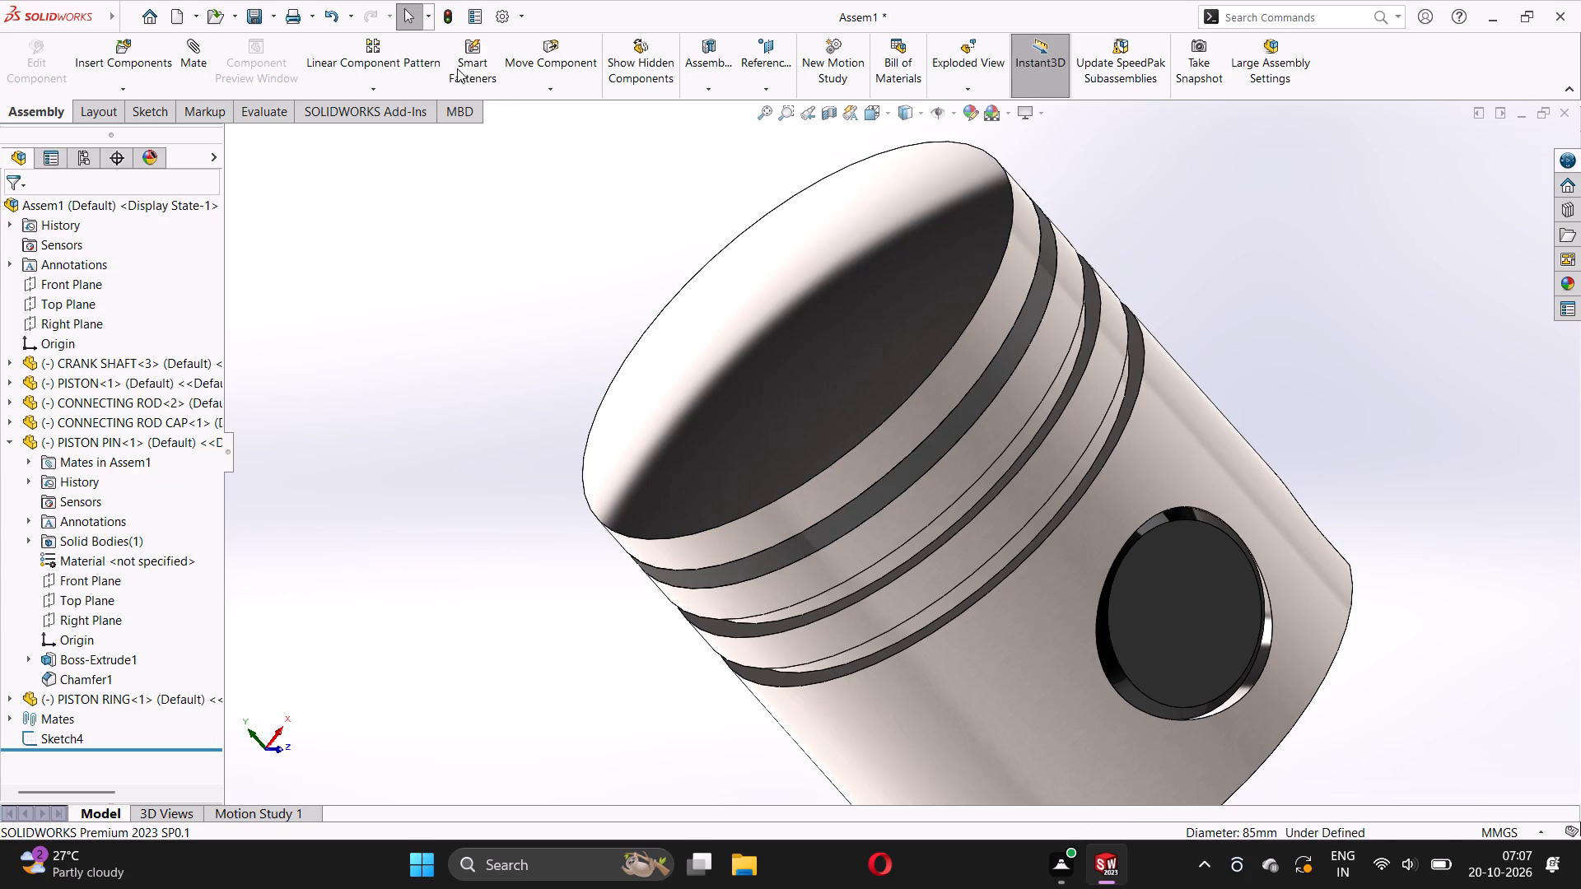
Start a linear component pattern of the piston ring, using the piston's top circular edge as the reversed direction into the body.
click(397, 58)
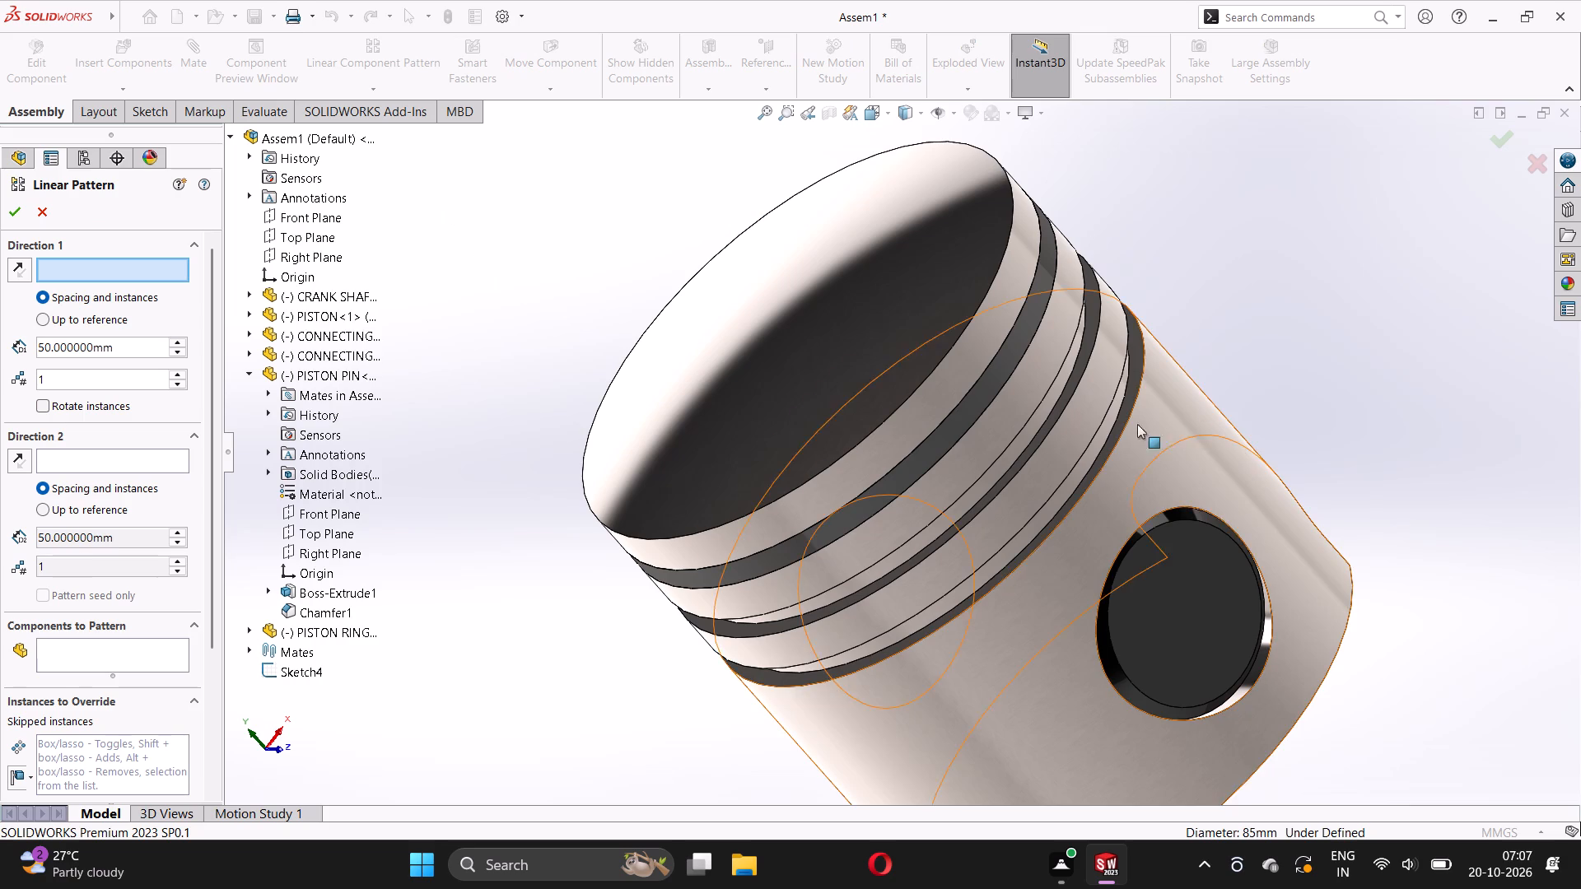
click(875, 428)
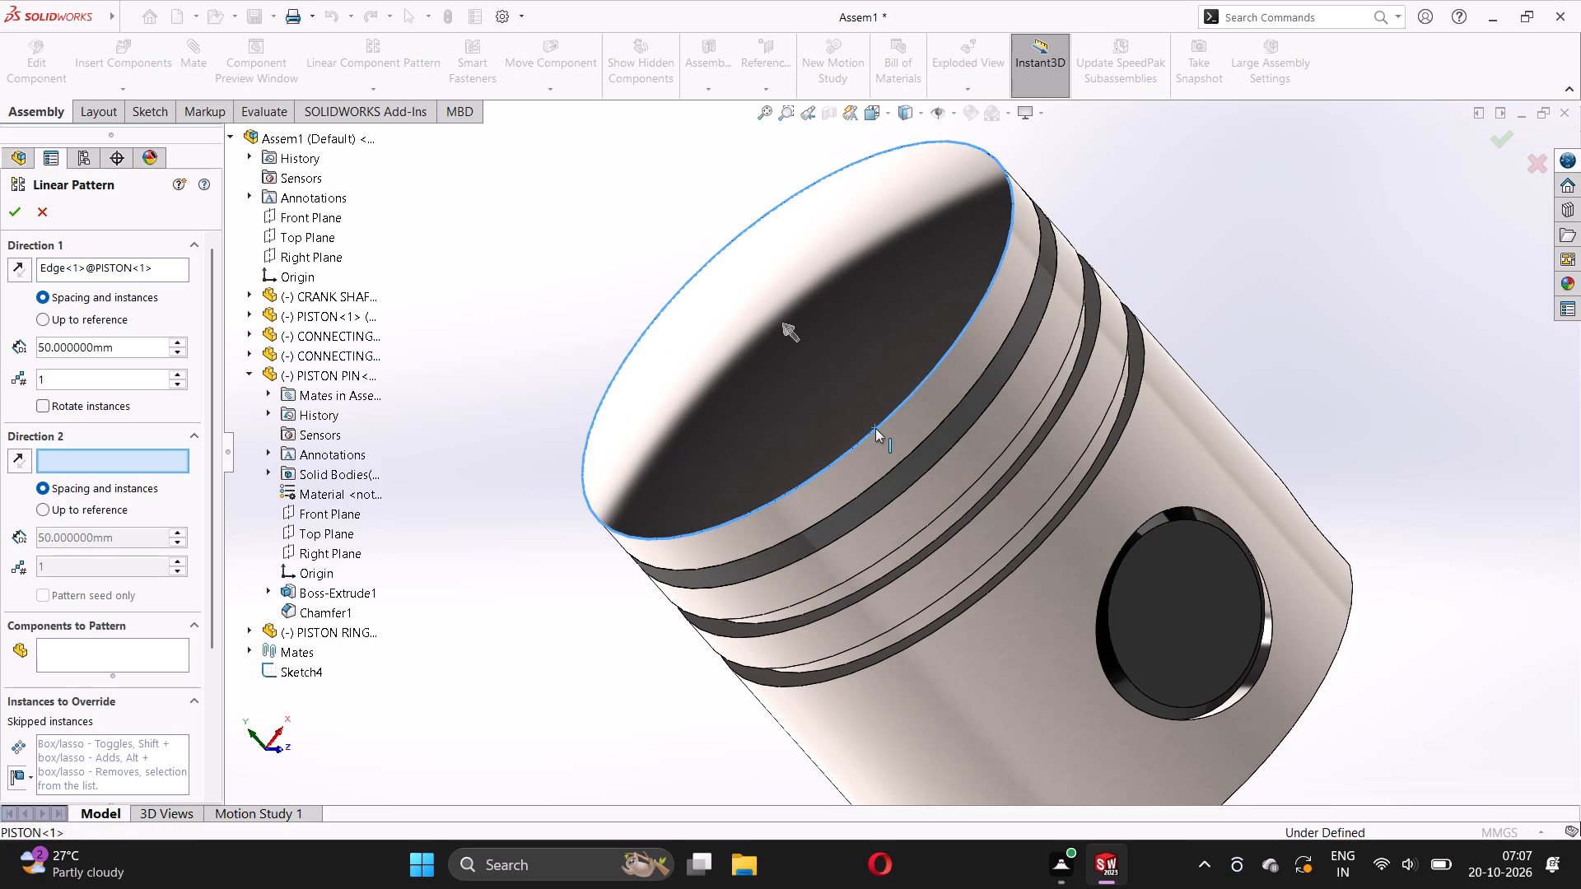
click(13, 270)
click(90, 671)
click(92, 663)
click(982, 398)
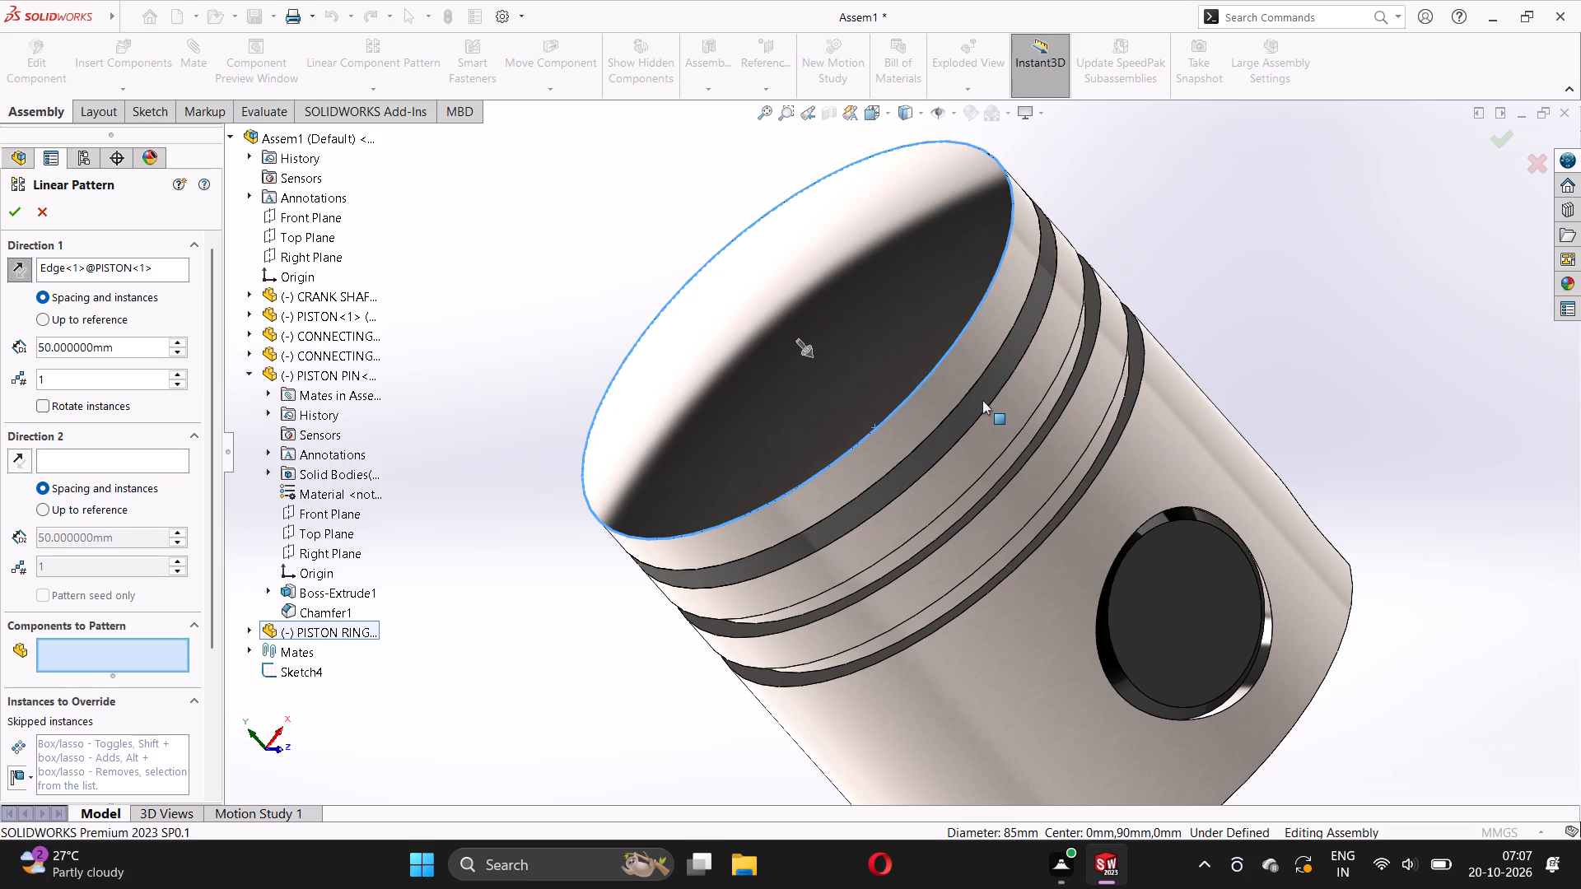
click(982, 400)
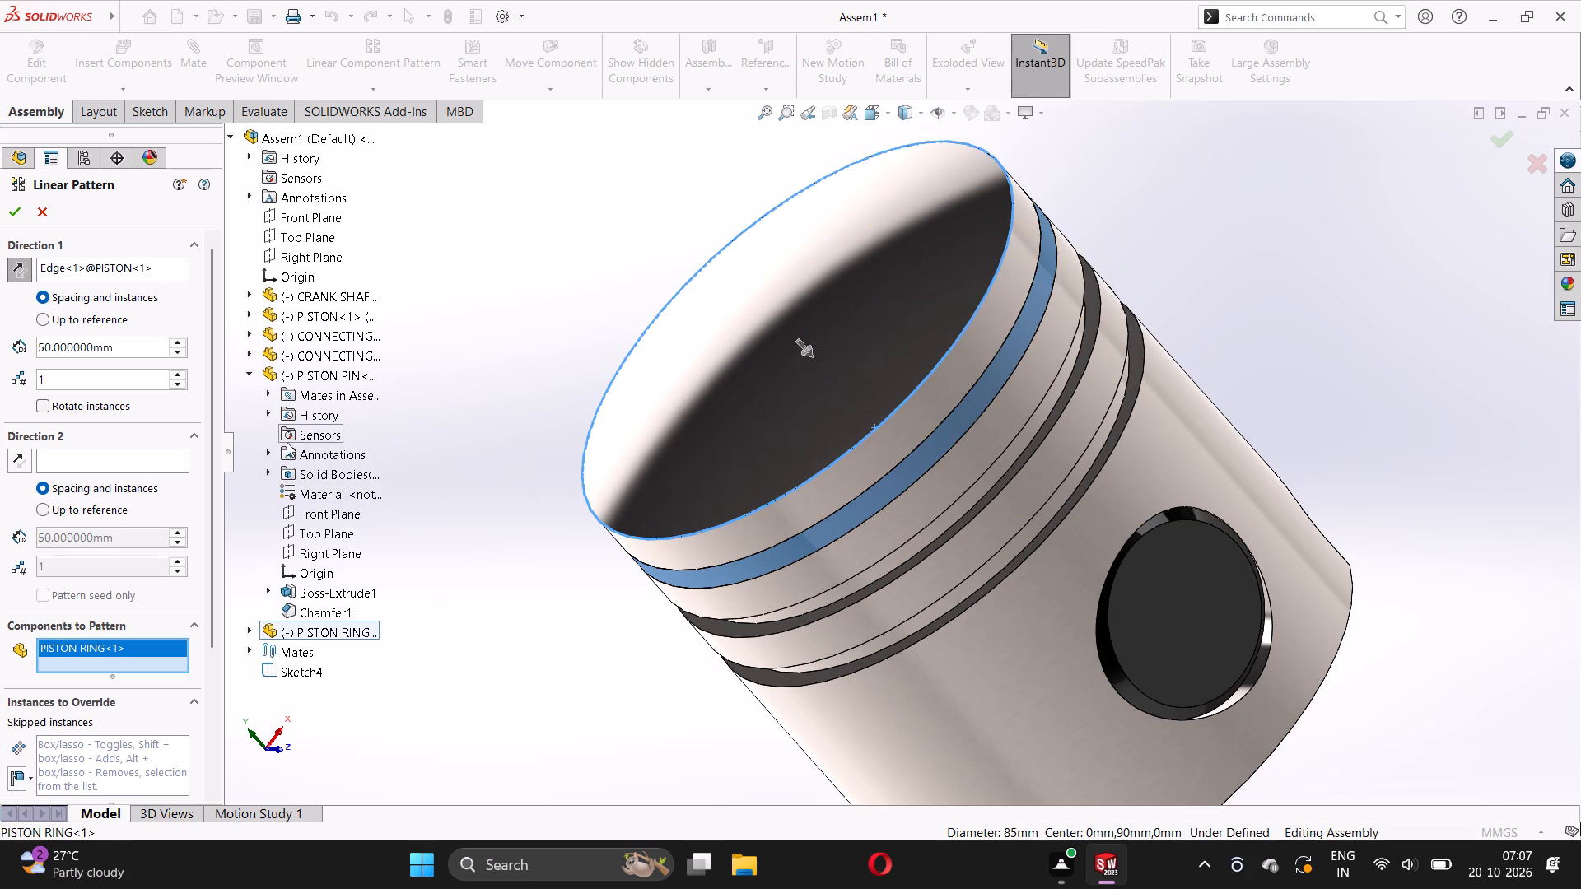
Set the ring pattern to 3 instances with 11.5 mm spacing and finish it.
drag(50, 375, 24, 392)
key(3)
key(Return)
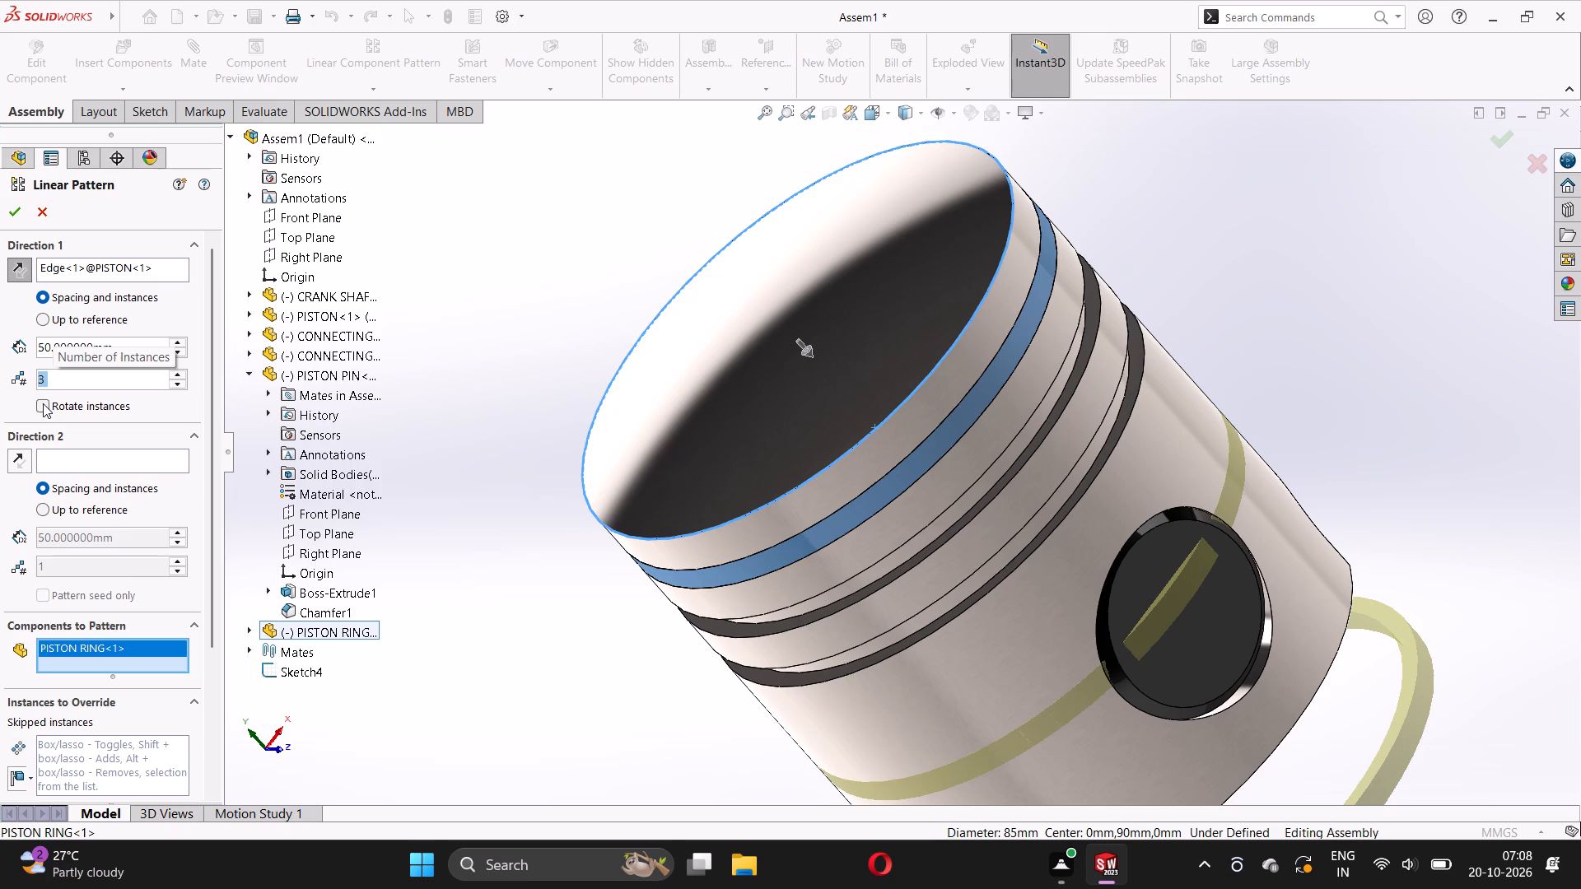
drag(115, 349, 21, 361)
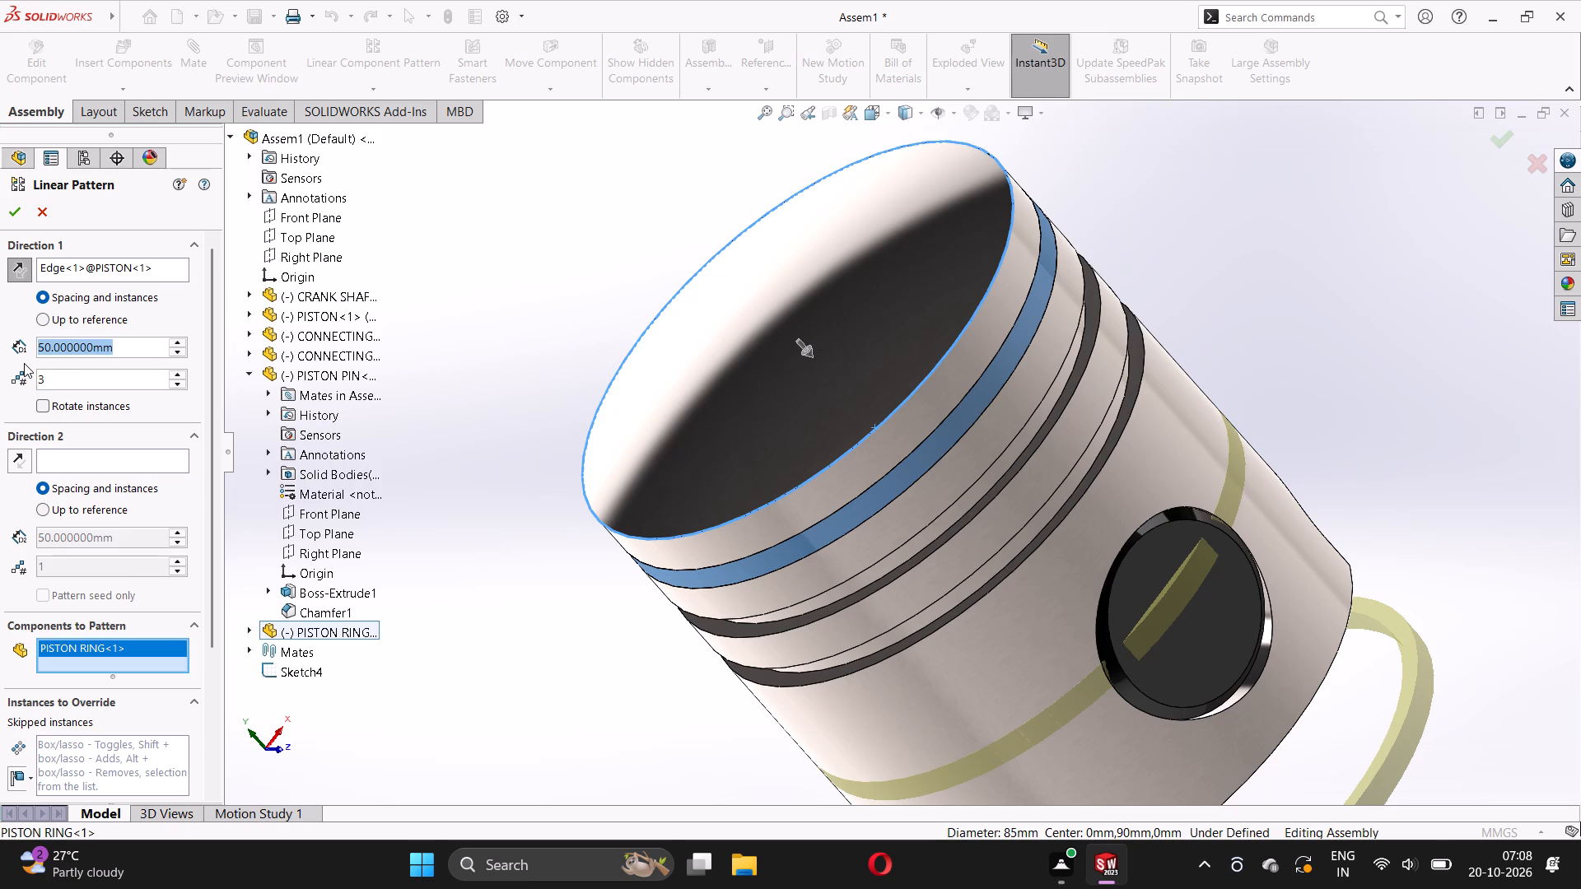
text(11)
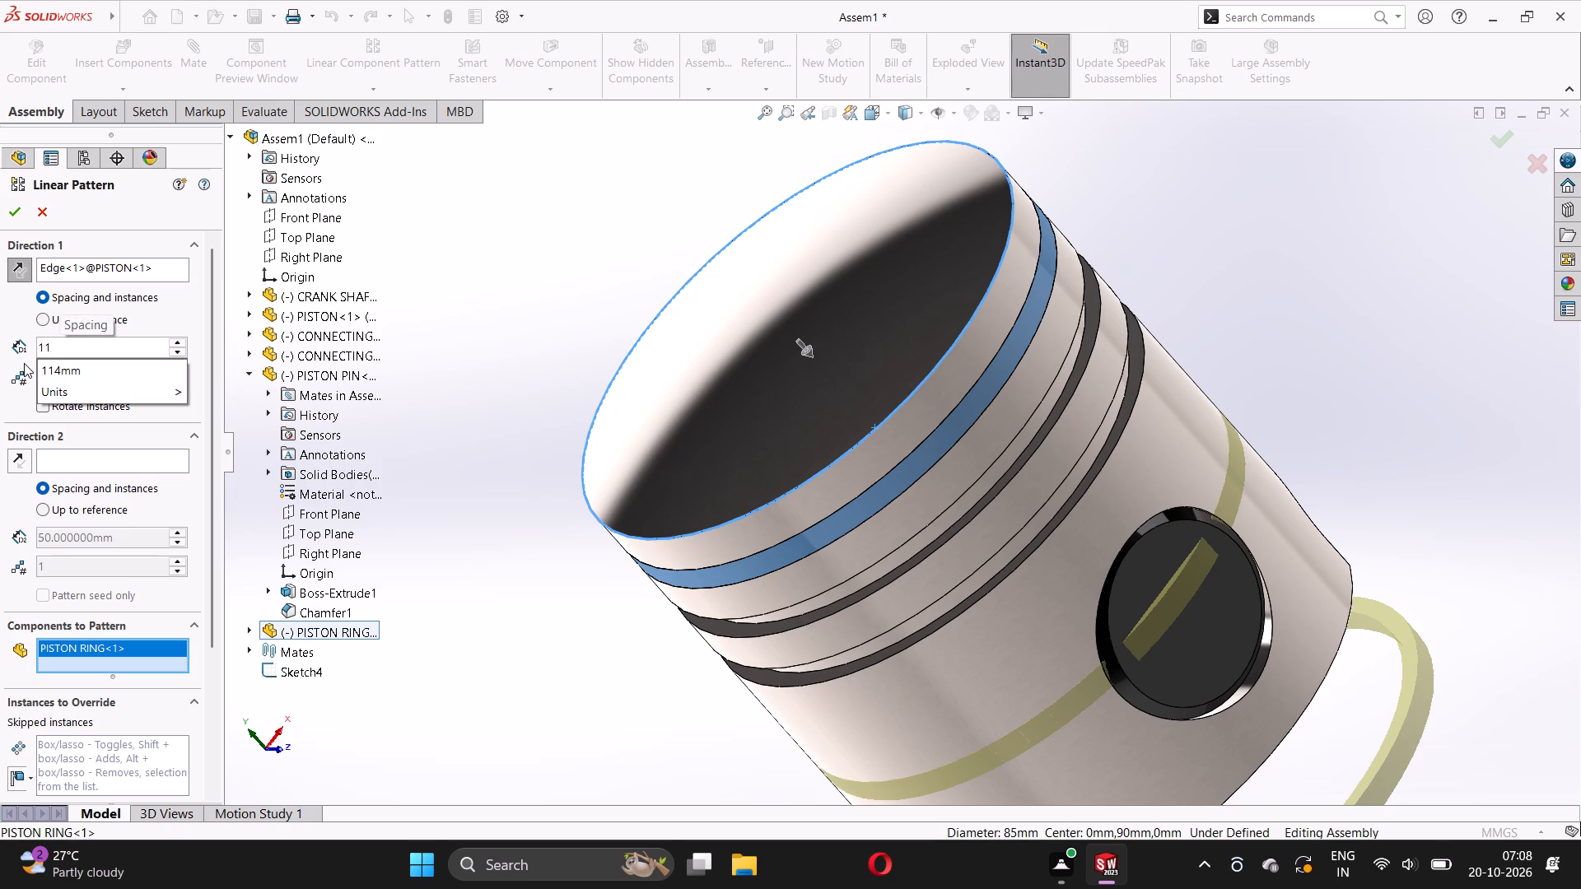
key(period)
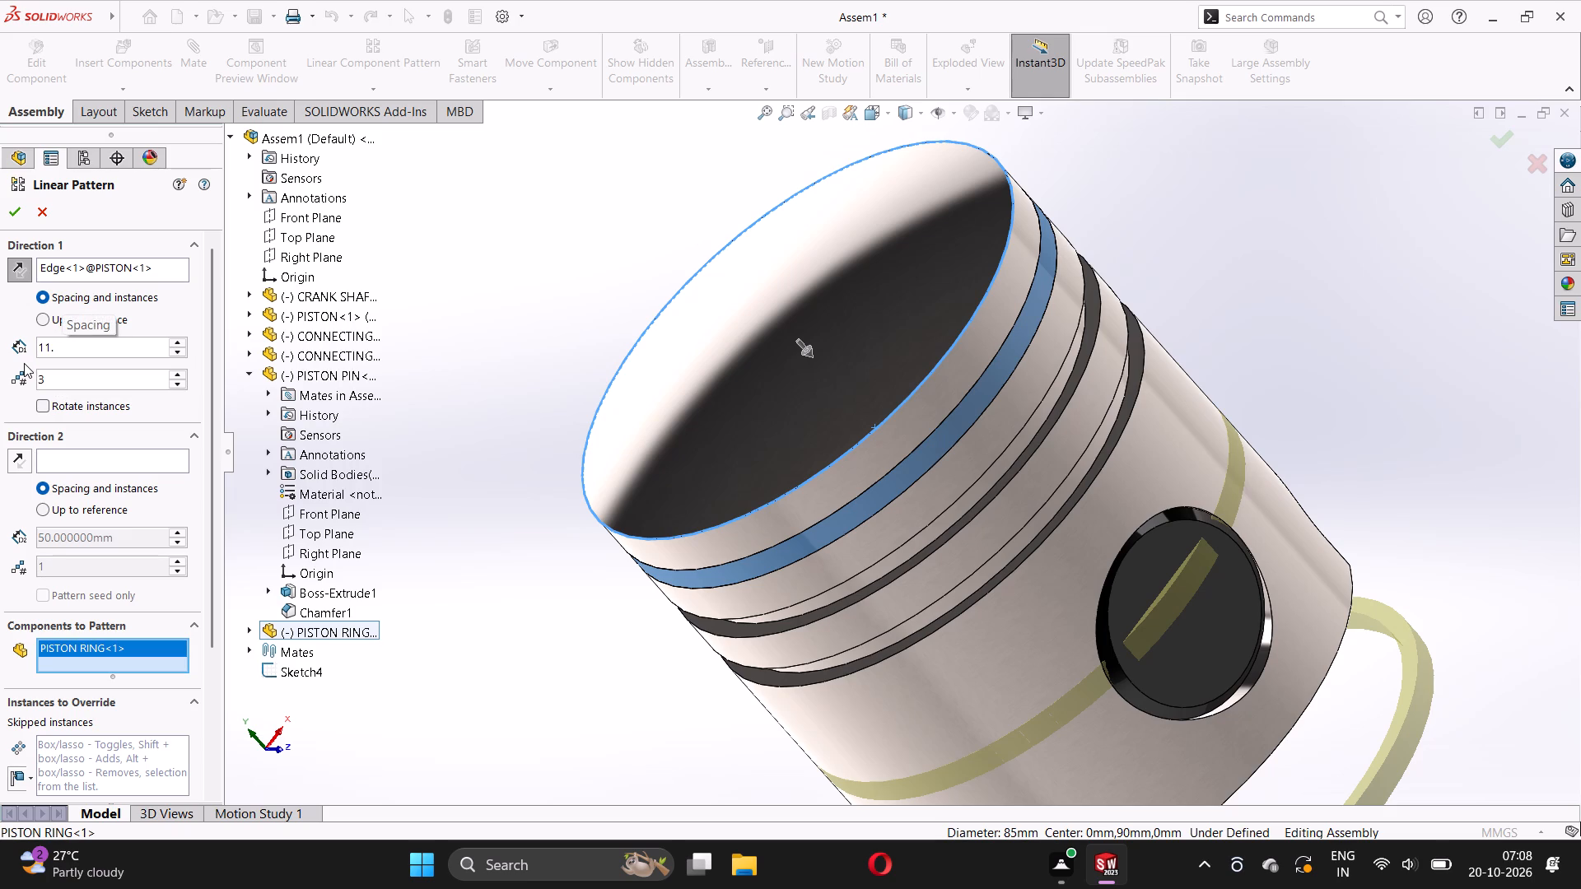
key(5)
key(Return)
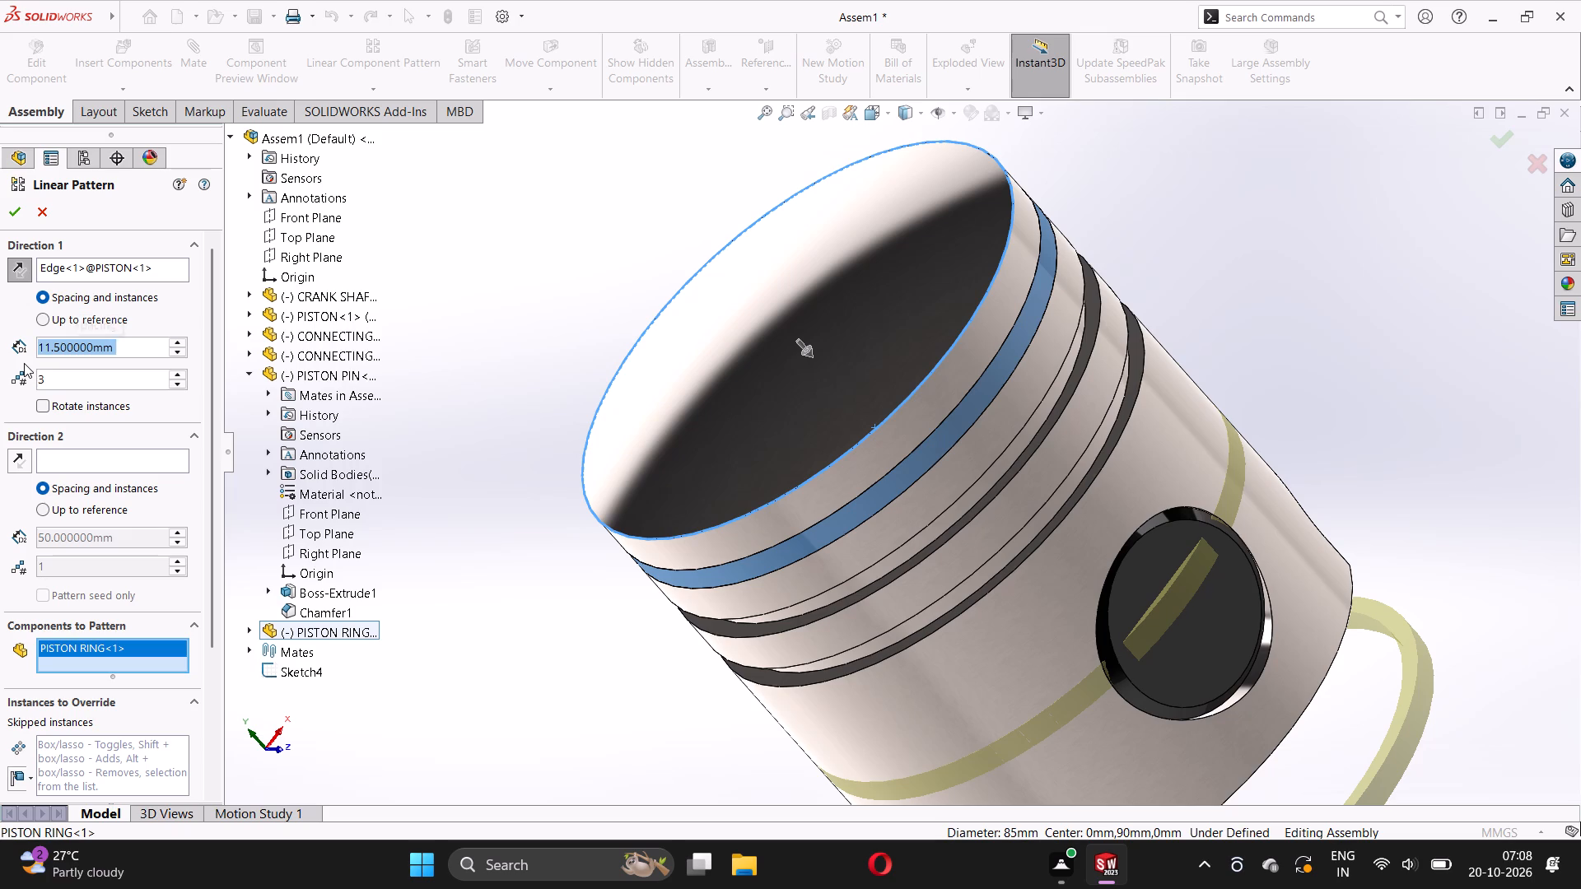
click(16, 208)
Examine closely how the patterned piston rings sit in the piston's second and third grooves.
middle_drag(959, 514, 921, 448)
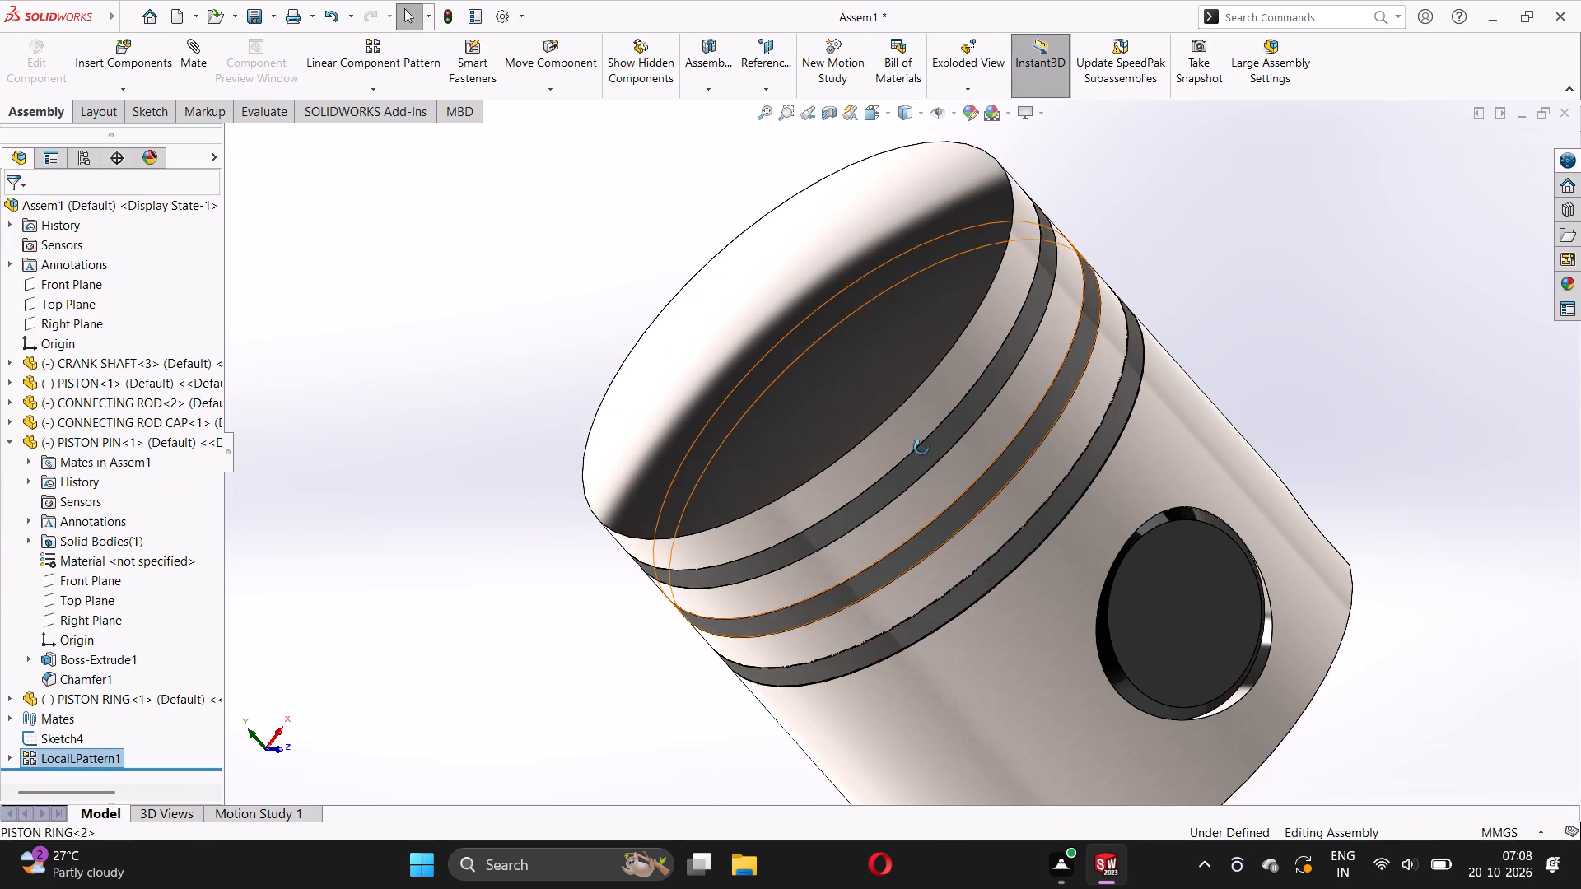
middle_drag(921, 448, 901, 504)
scroll(1000, 548, down, 9)
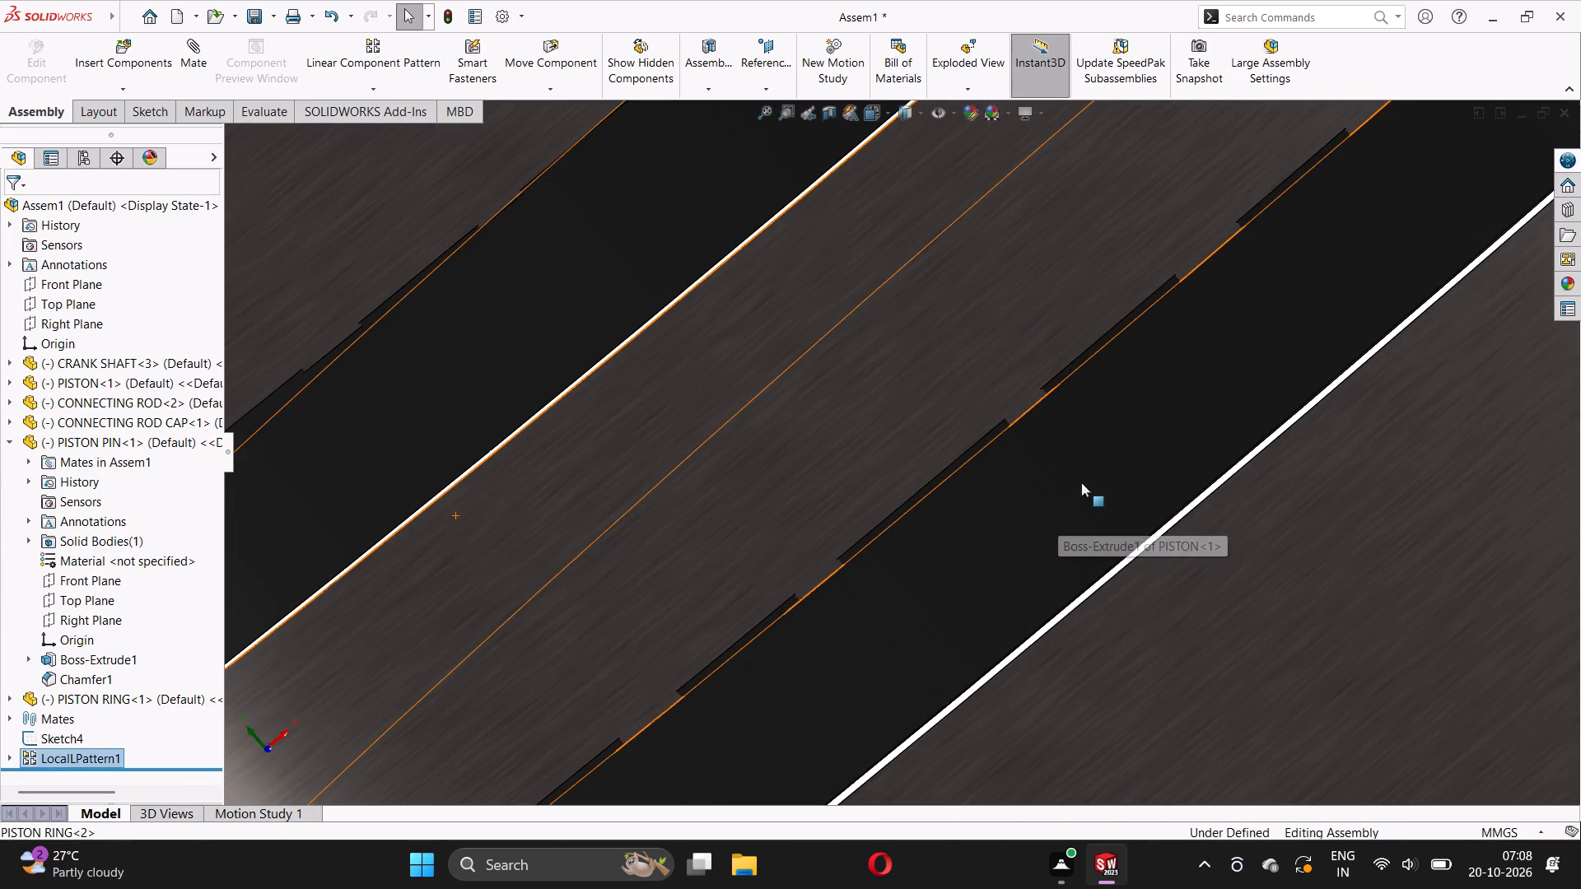
middle_drag(1086, 455, 1095, 463)
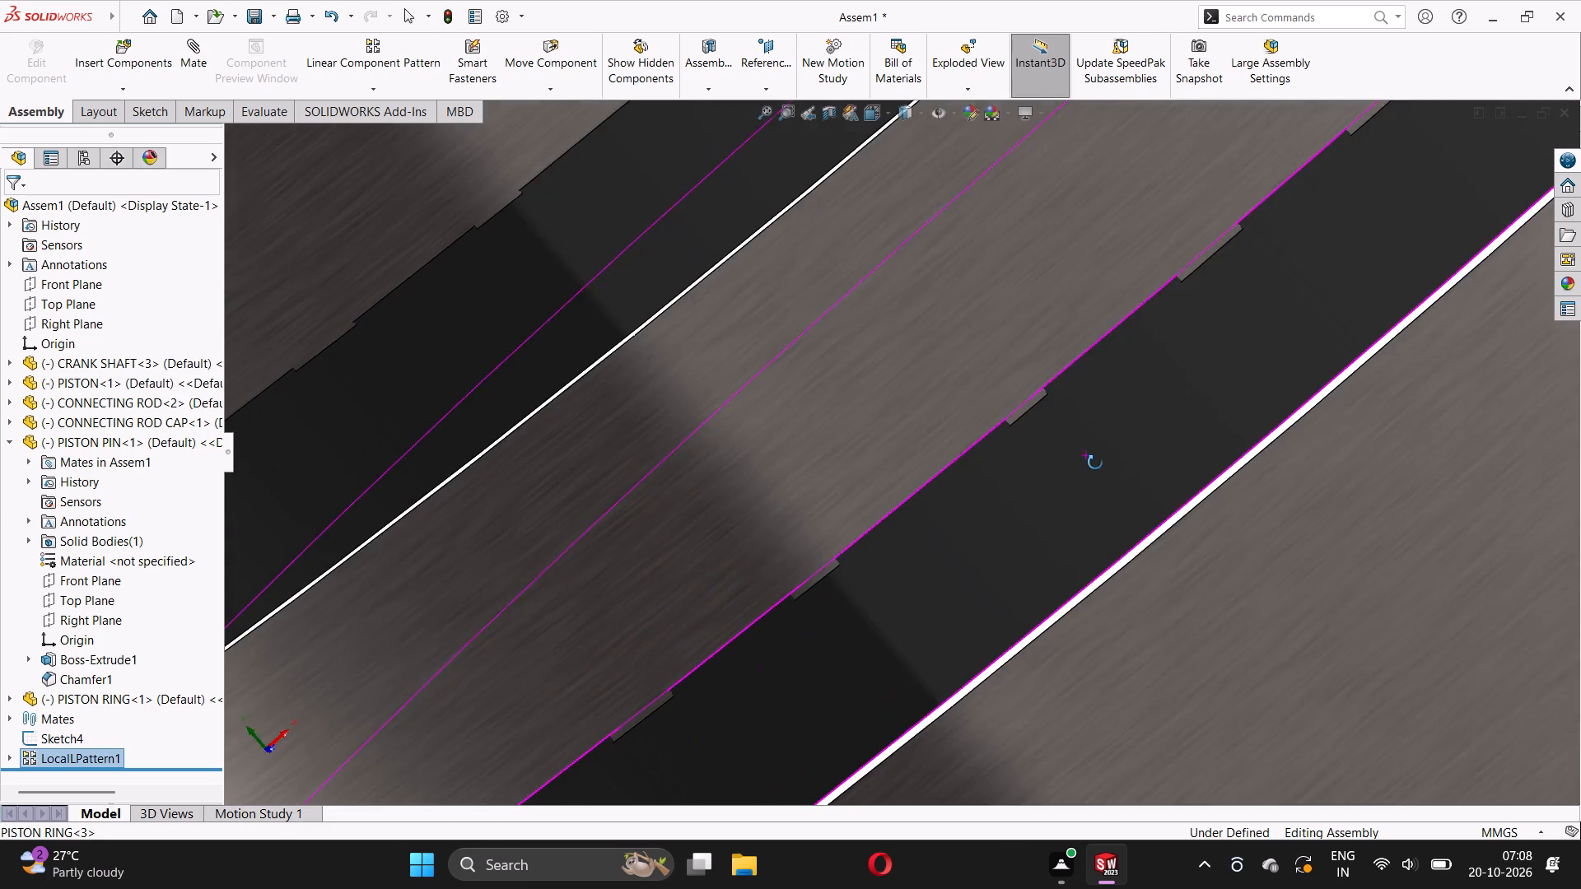
middle_drag(1095, 463, 1102, 474)
scroll(1145, 494, down, 5)
middle_click(1155, 515)
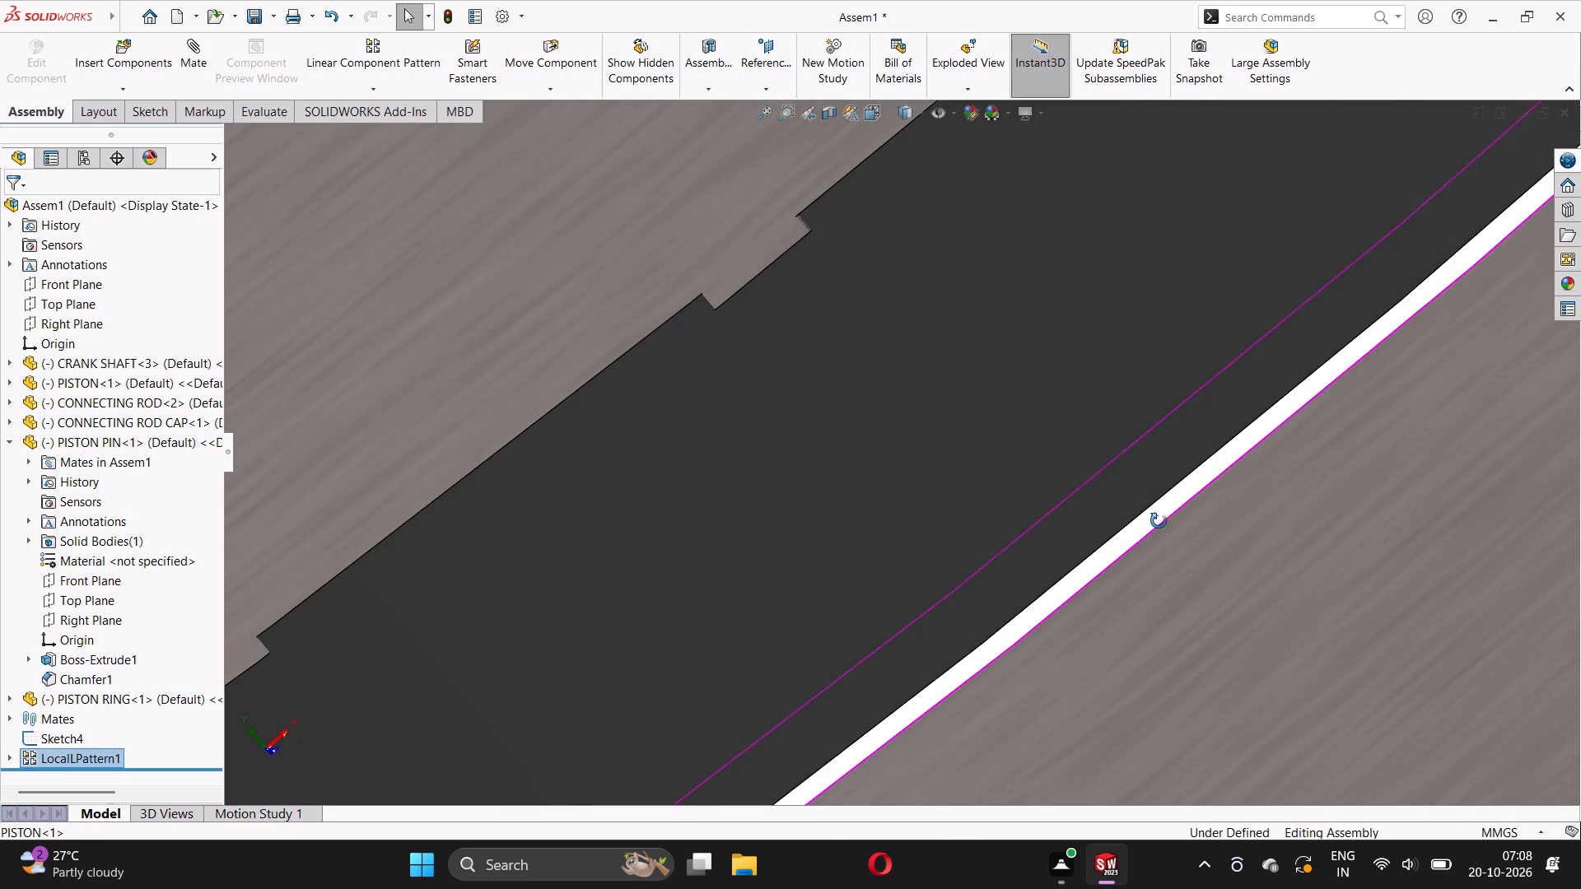
drag(995, 410, 859, 321)
scroll(878, 337, up, 9)
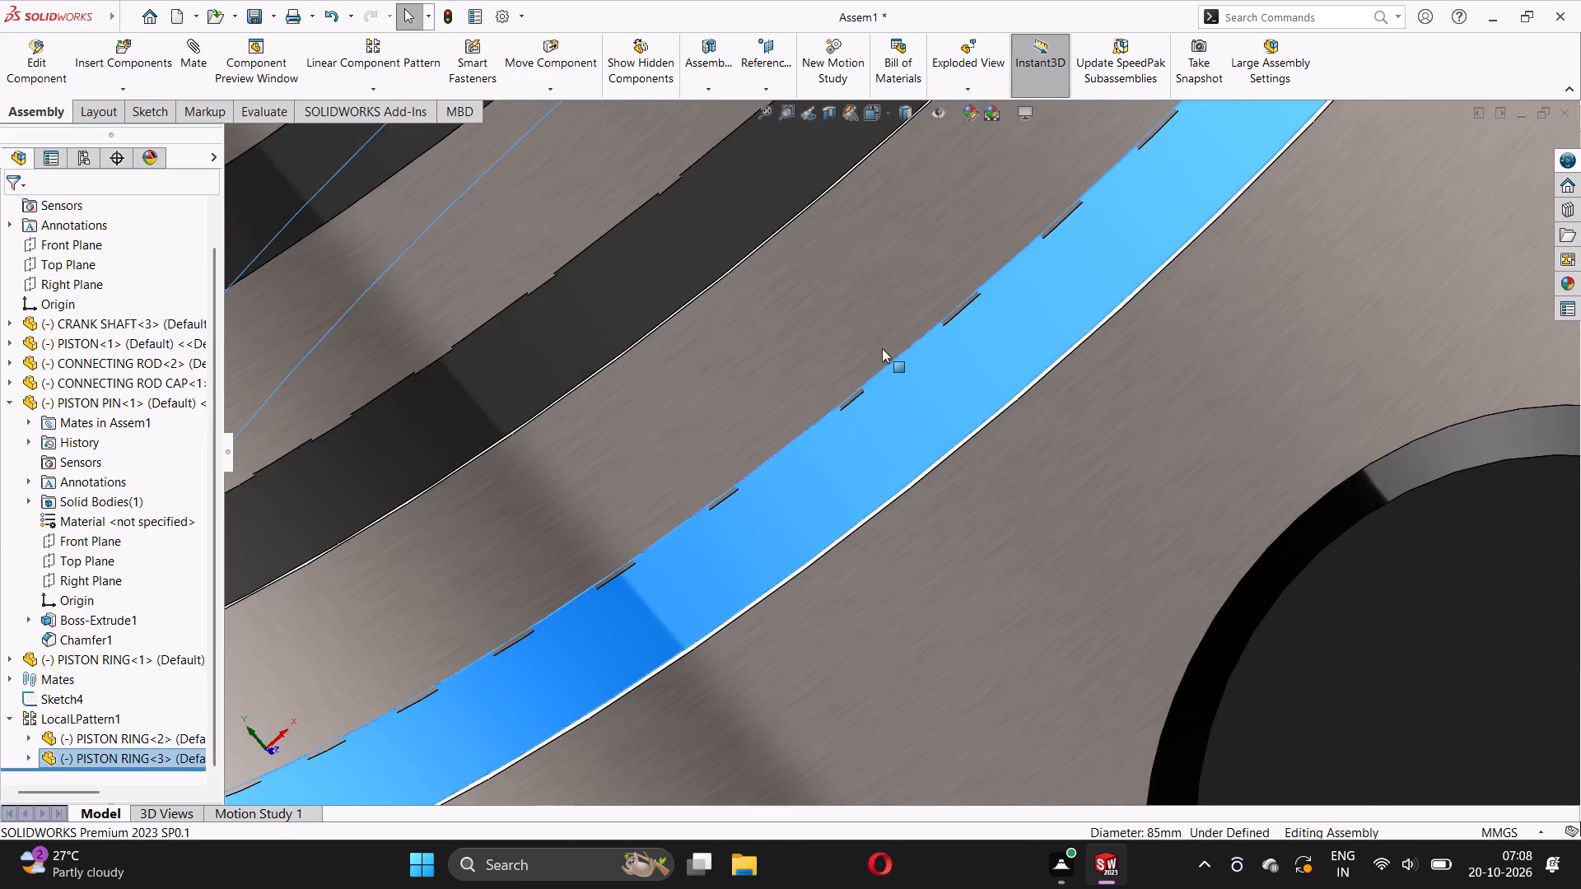
scroll(882, 348, up, 6)
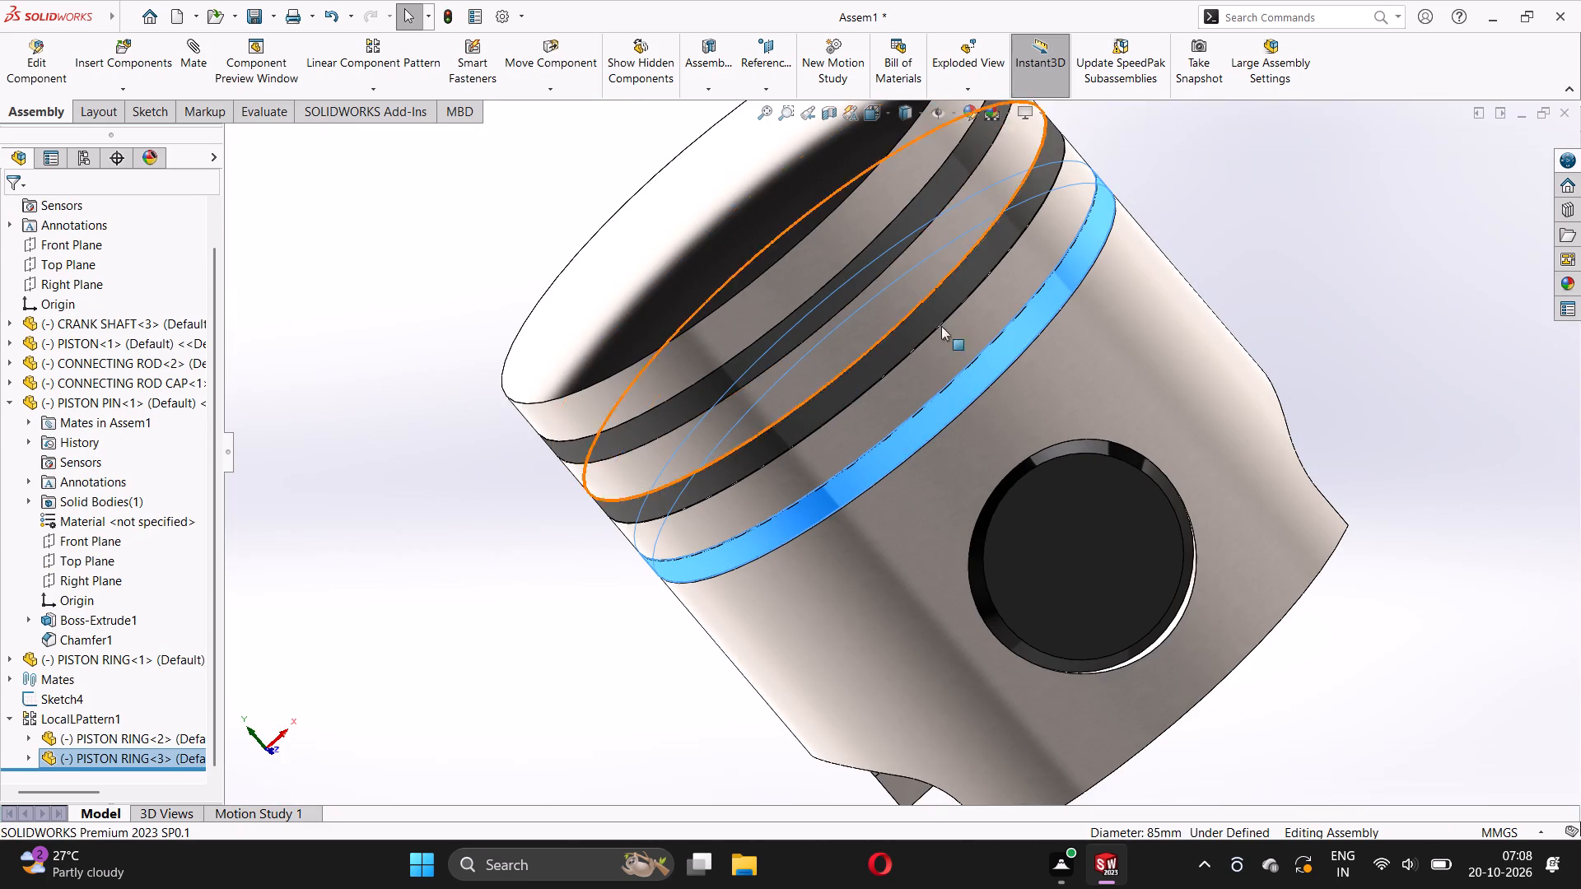
scroll(970, 282, down, 8)
middle_drag(955, 296, 916, 301)
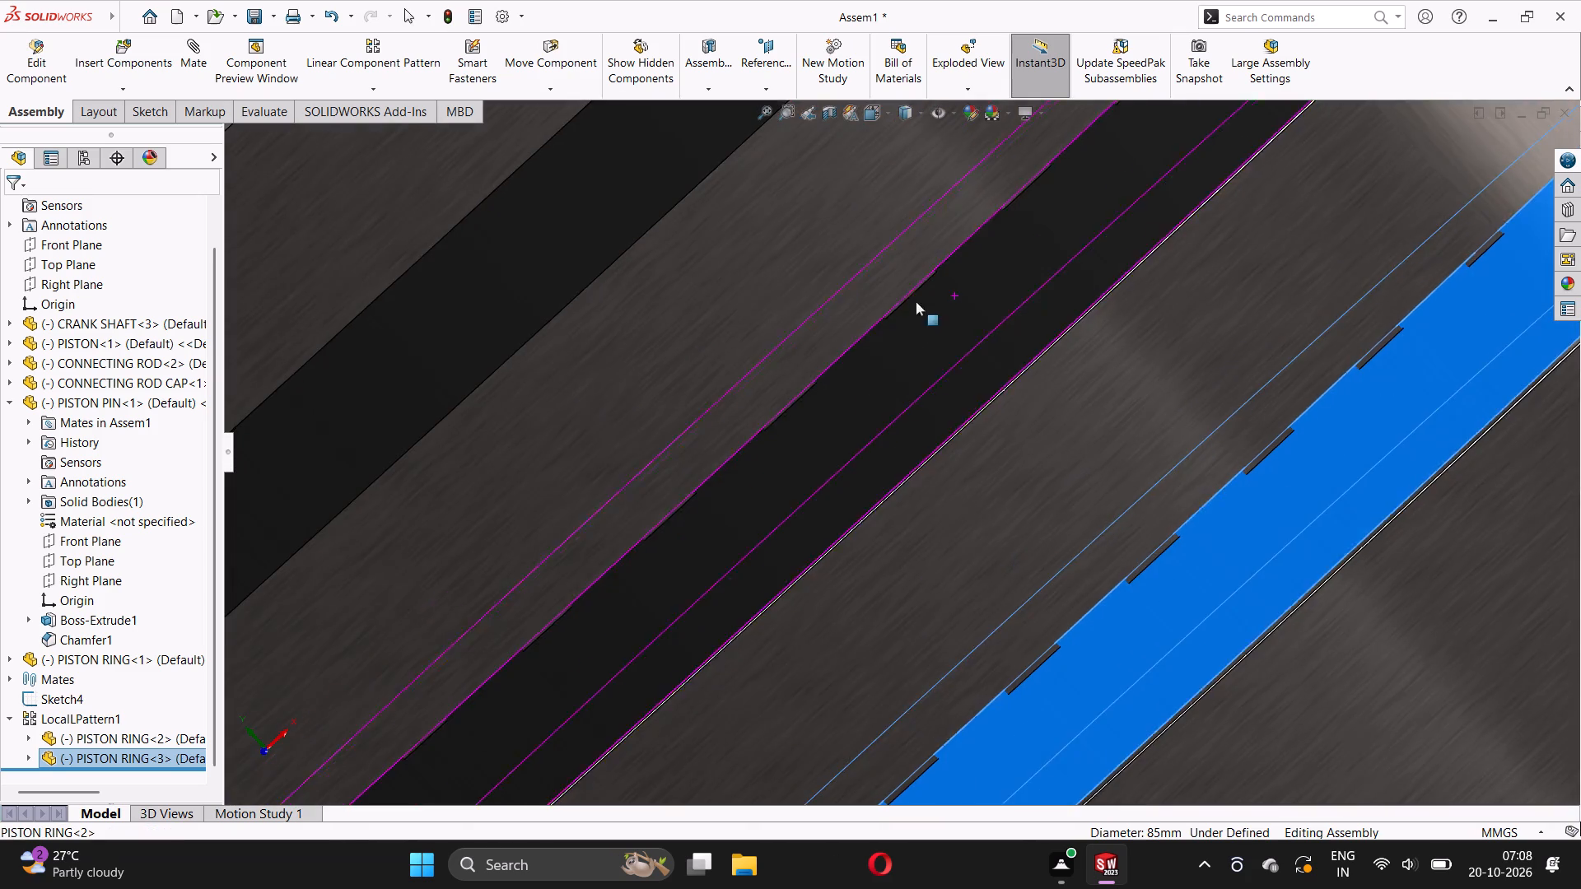
scroll(935, 346, up, 4)
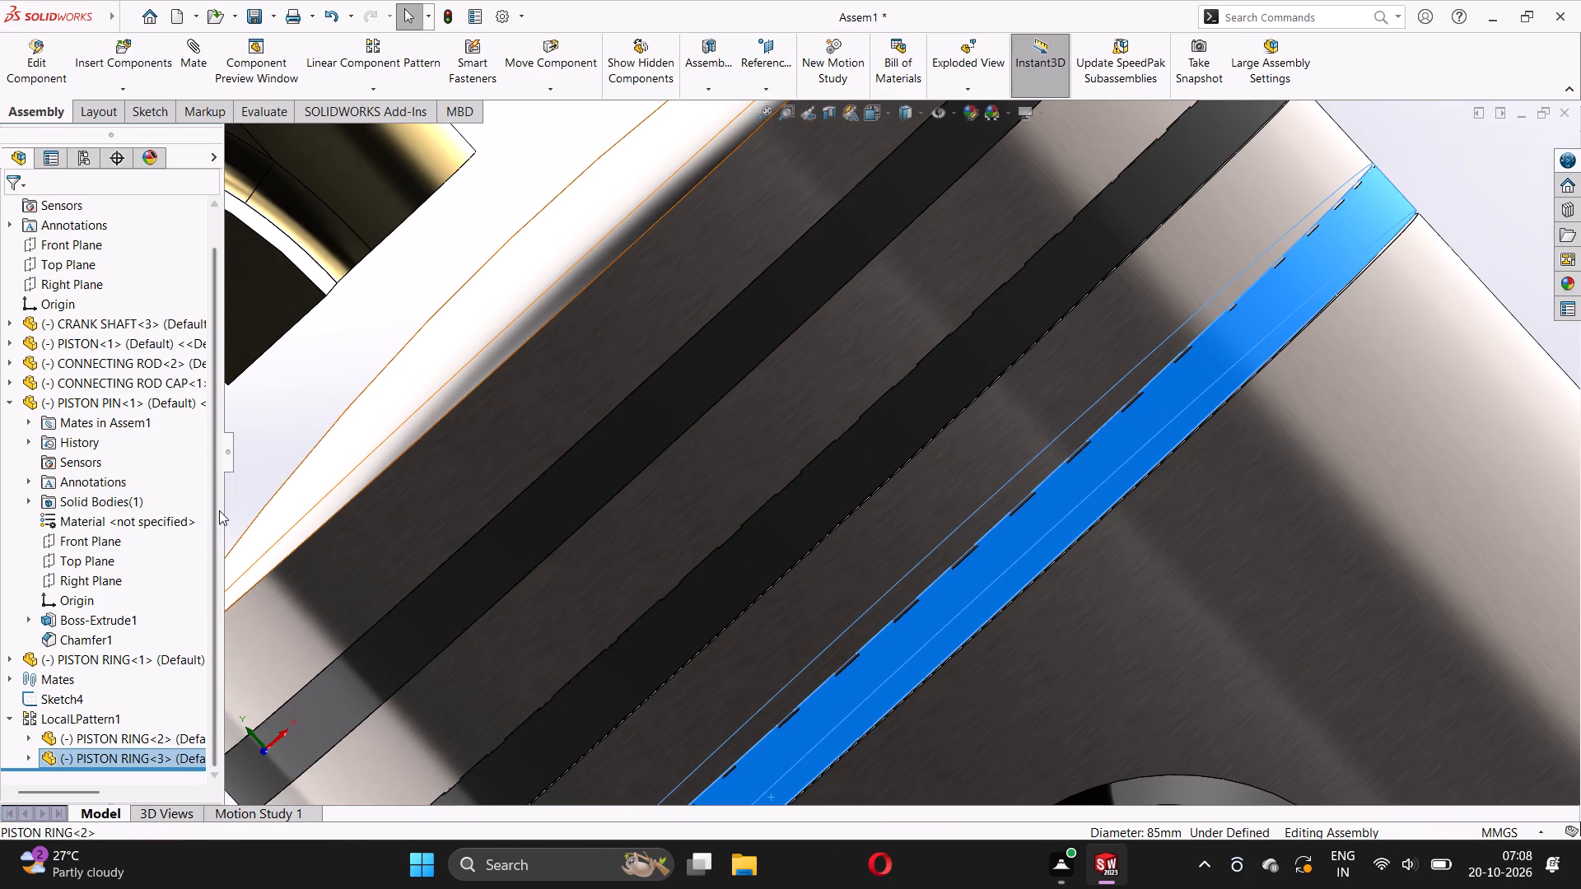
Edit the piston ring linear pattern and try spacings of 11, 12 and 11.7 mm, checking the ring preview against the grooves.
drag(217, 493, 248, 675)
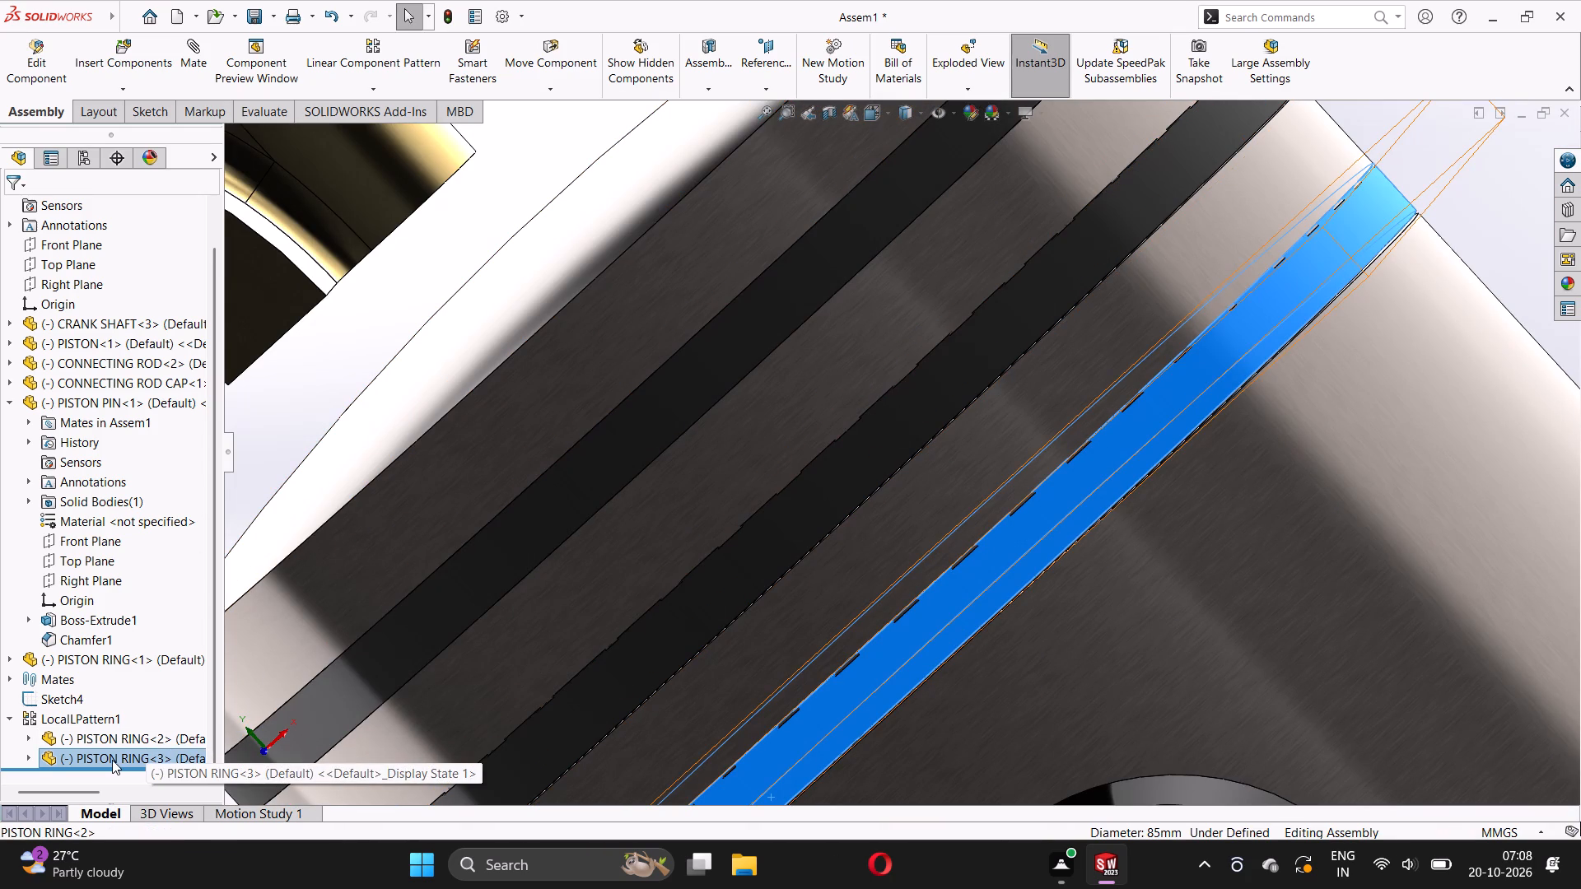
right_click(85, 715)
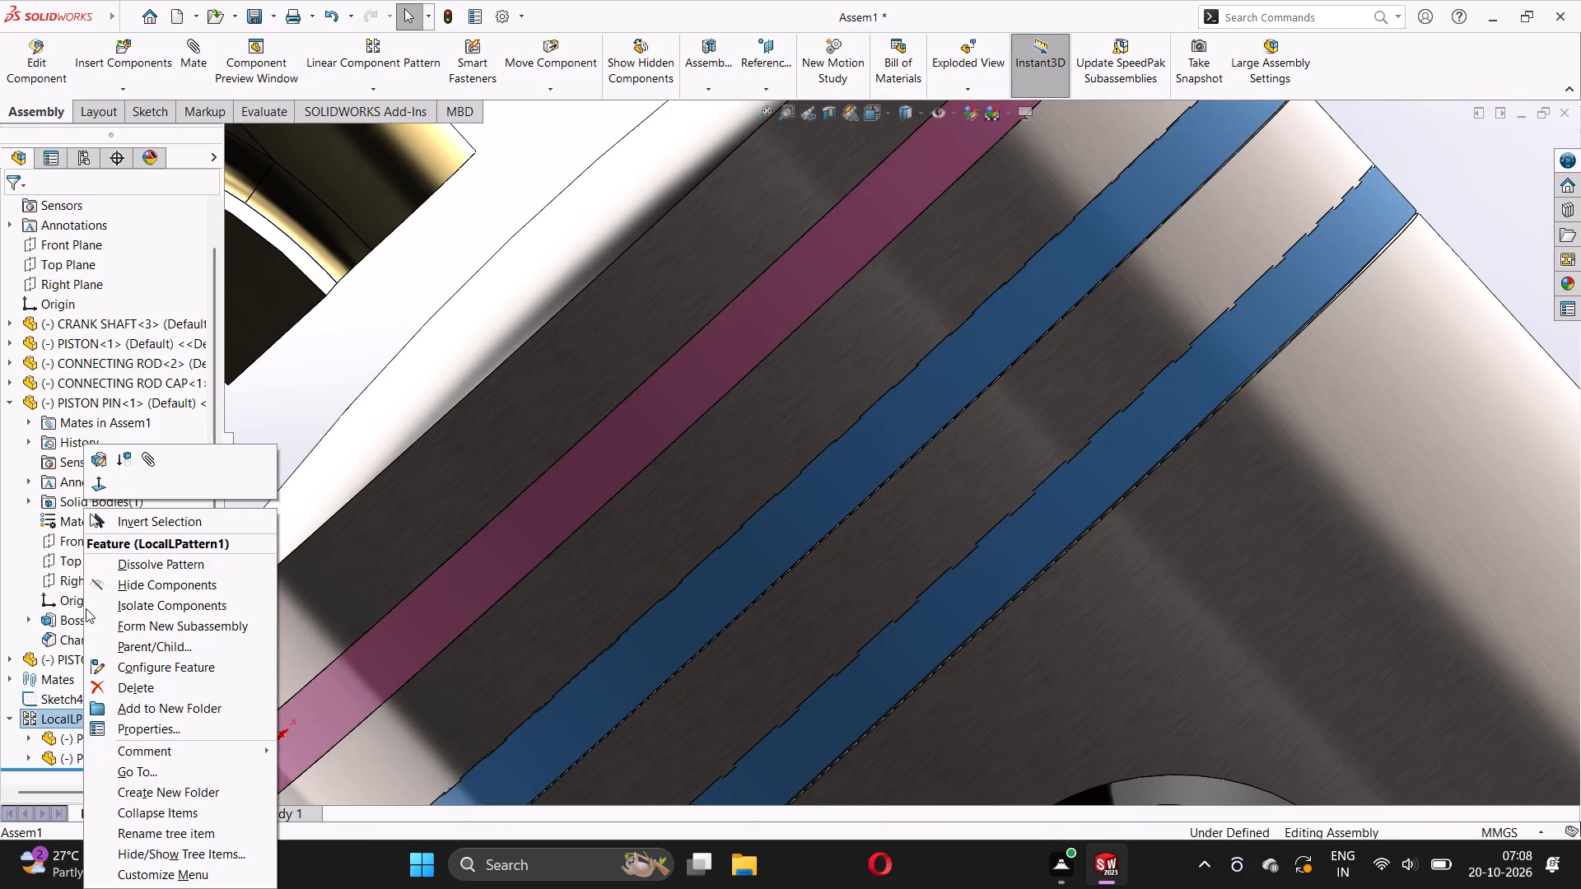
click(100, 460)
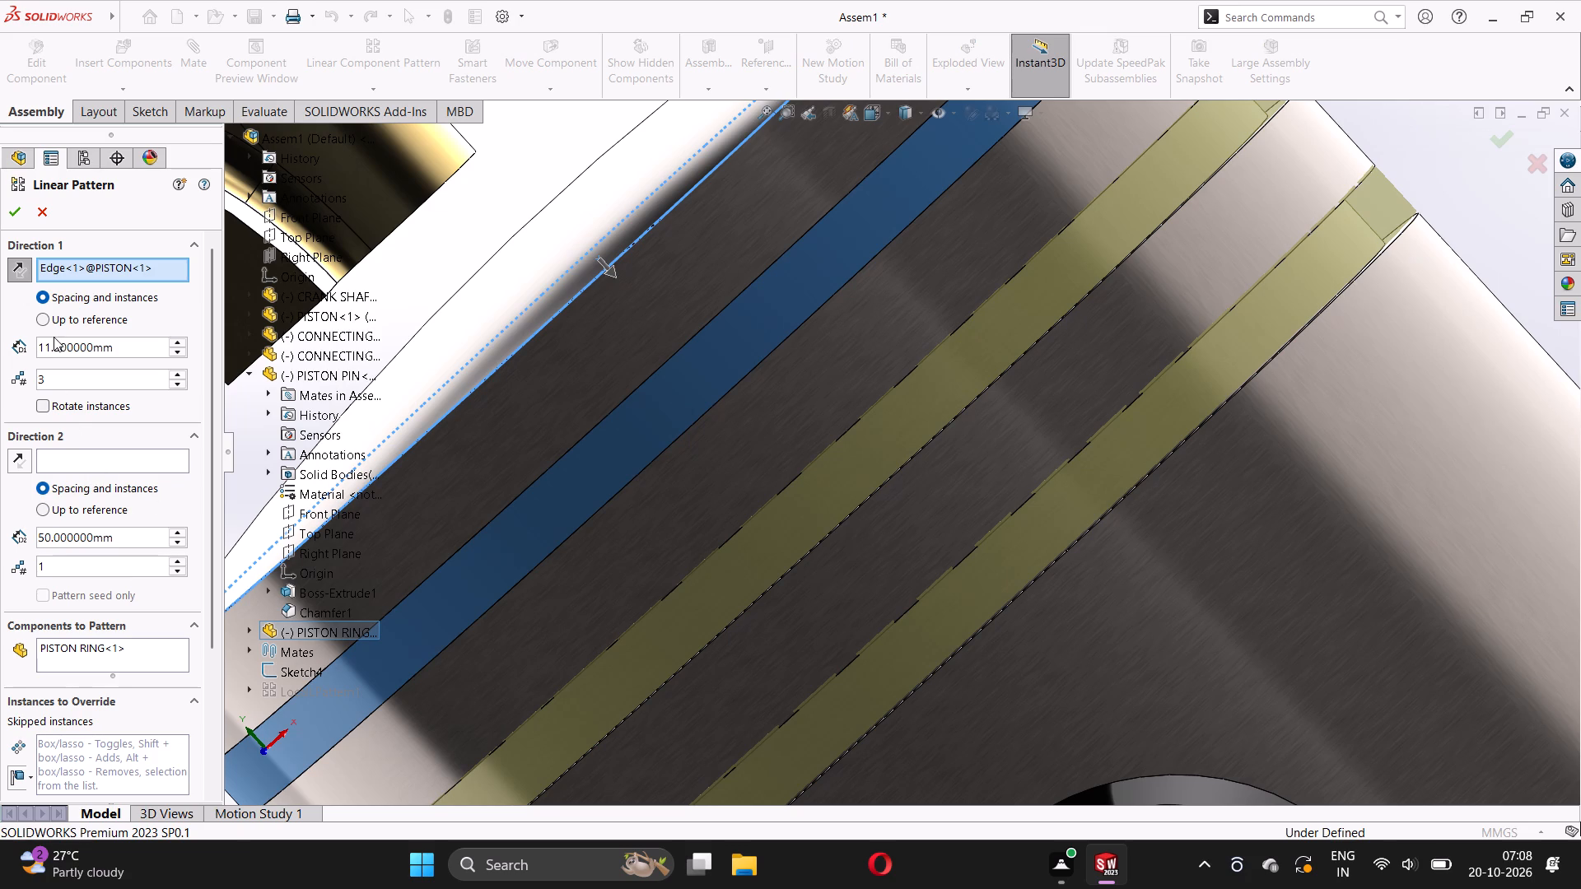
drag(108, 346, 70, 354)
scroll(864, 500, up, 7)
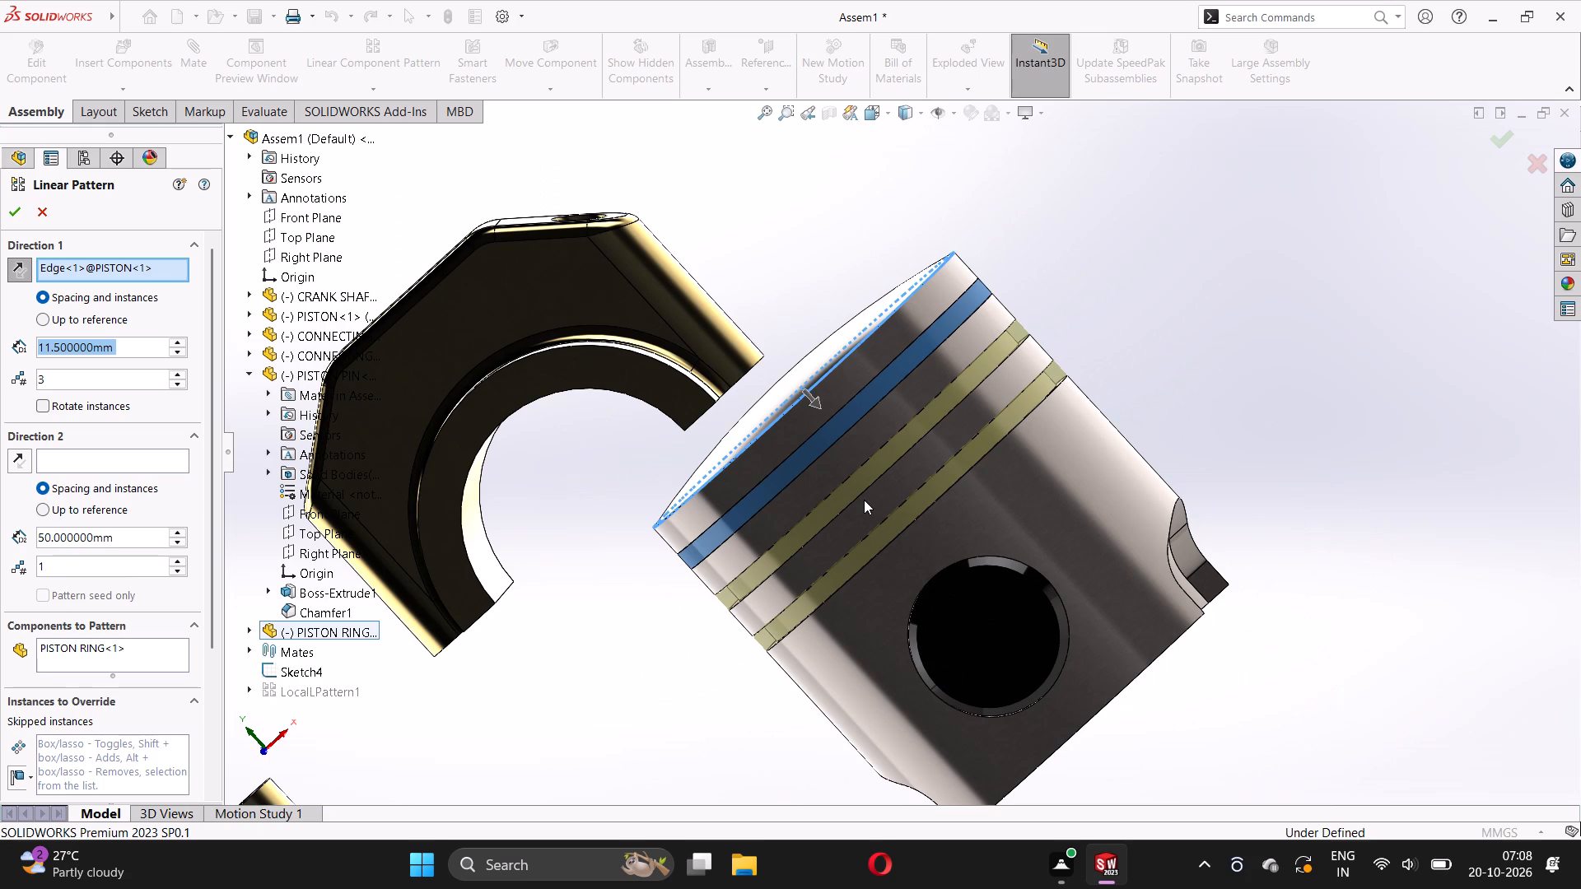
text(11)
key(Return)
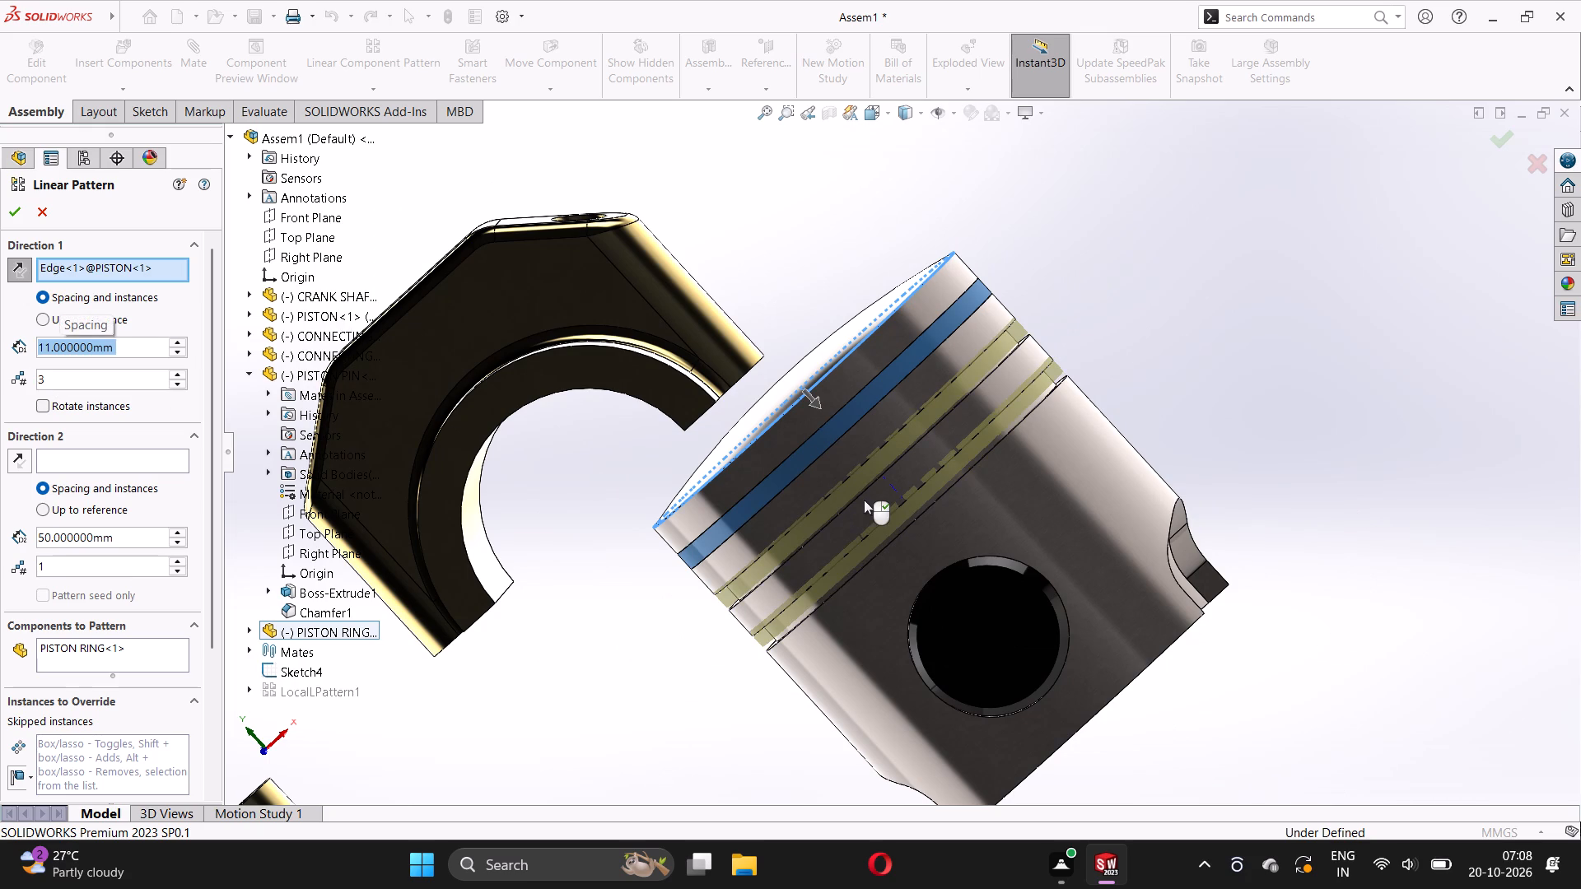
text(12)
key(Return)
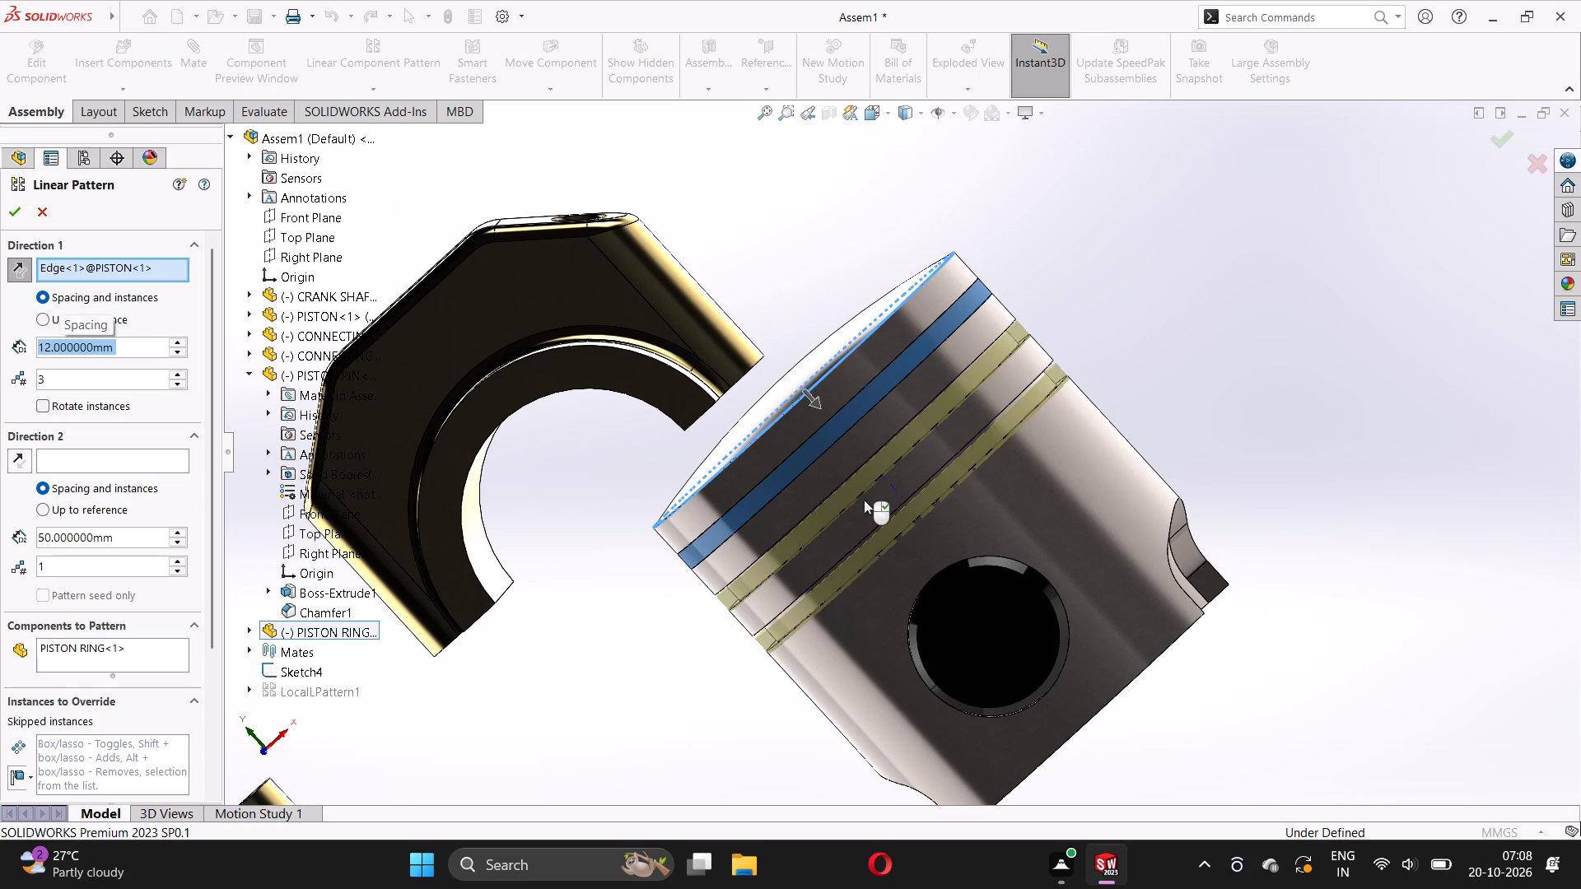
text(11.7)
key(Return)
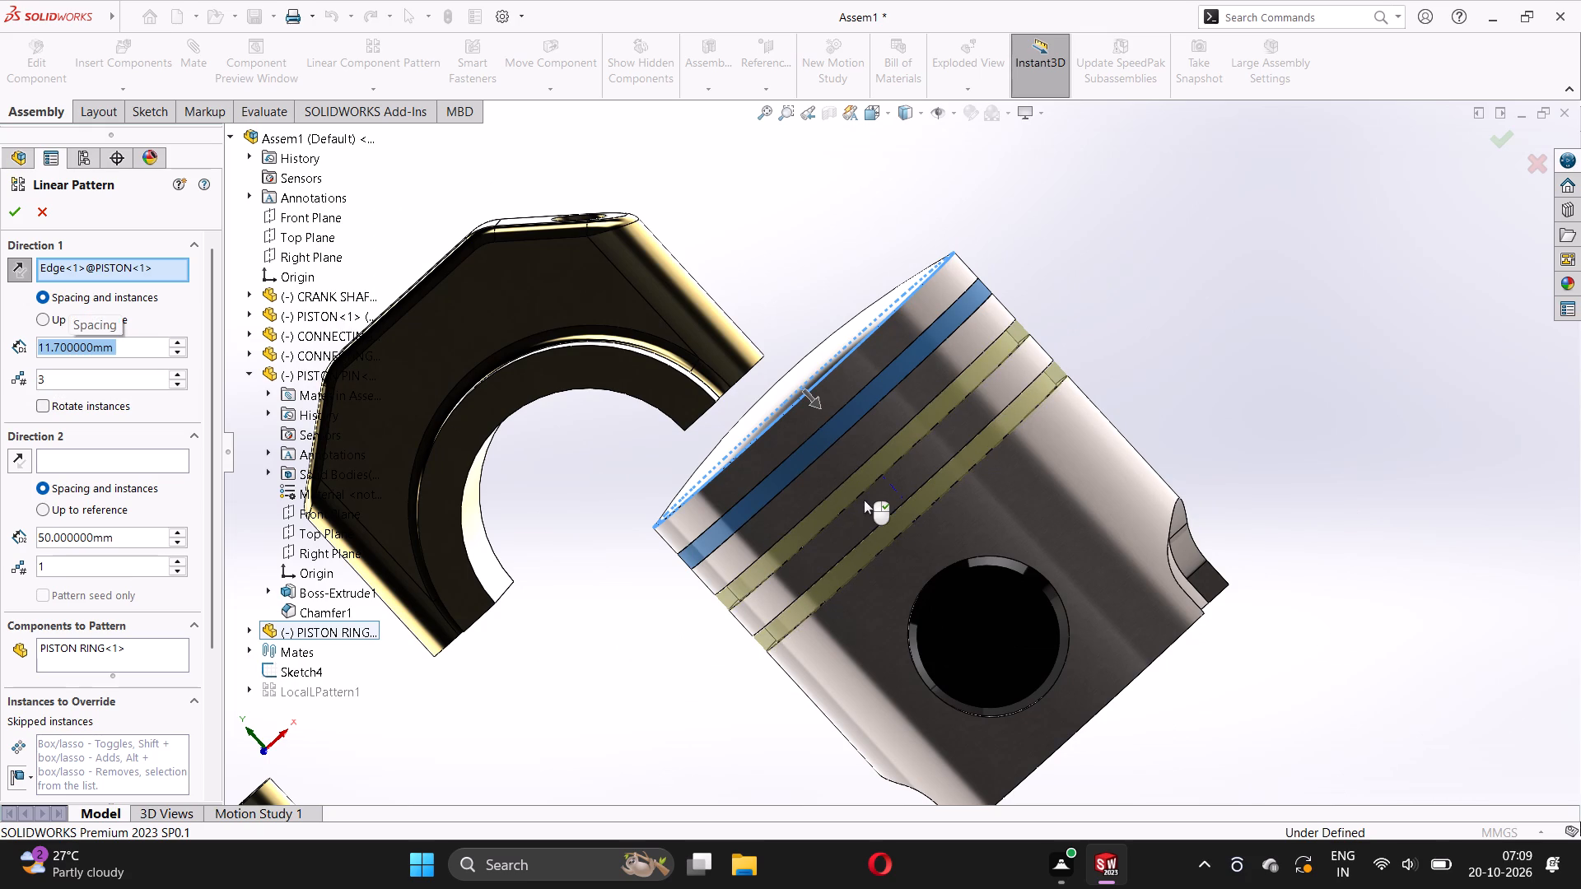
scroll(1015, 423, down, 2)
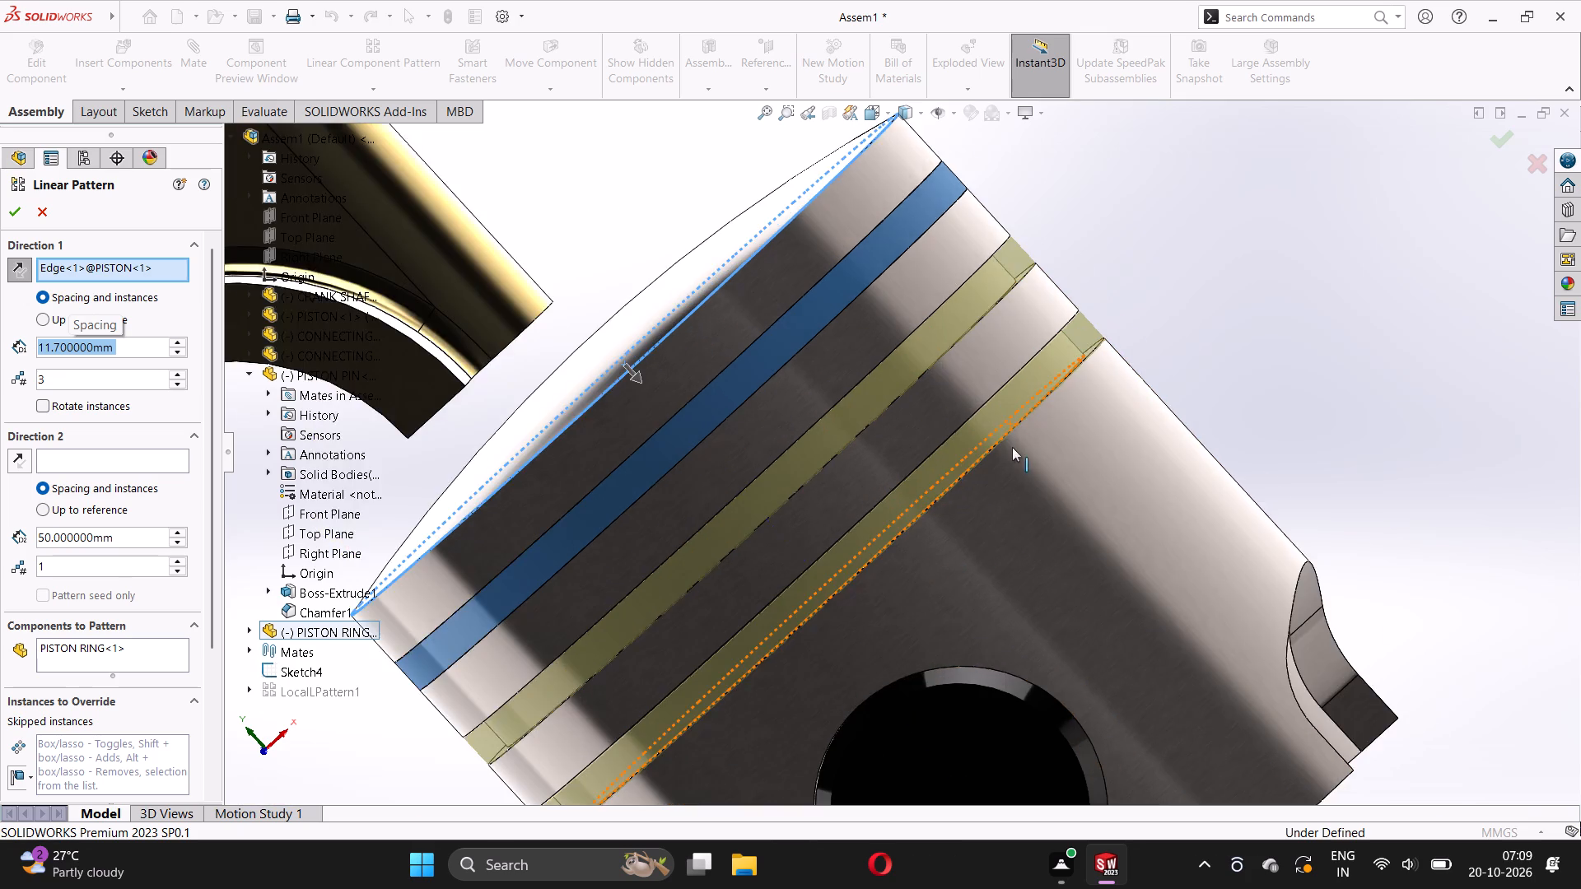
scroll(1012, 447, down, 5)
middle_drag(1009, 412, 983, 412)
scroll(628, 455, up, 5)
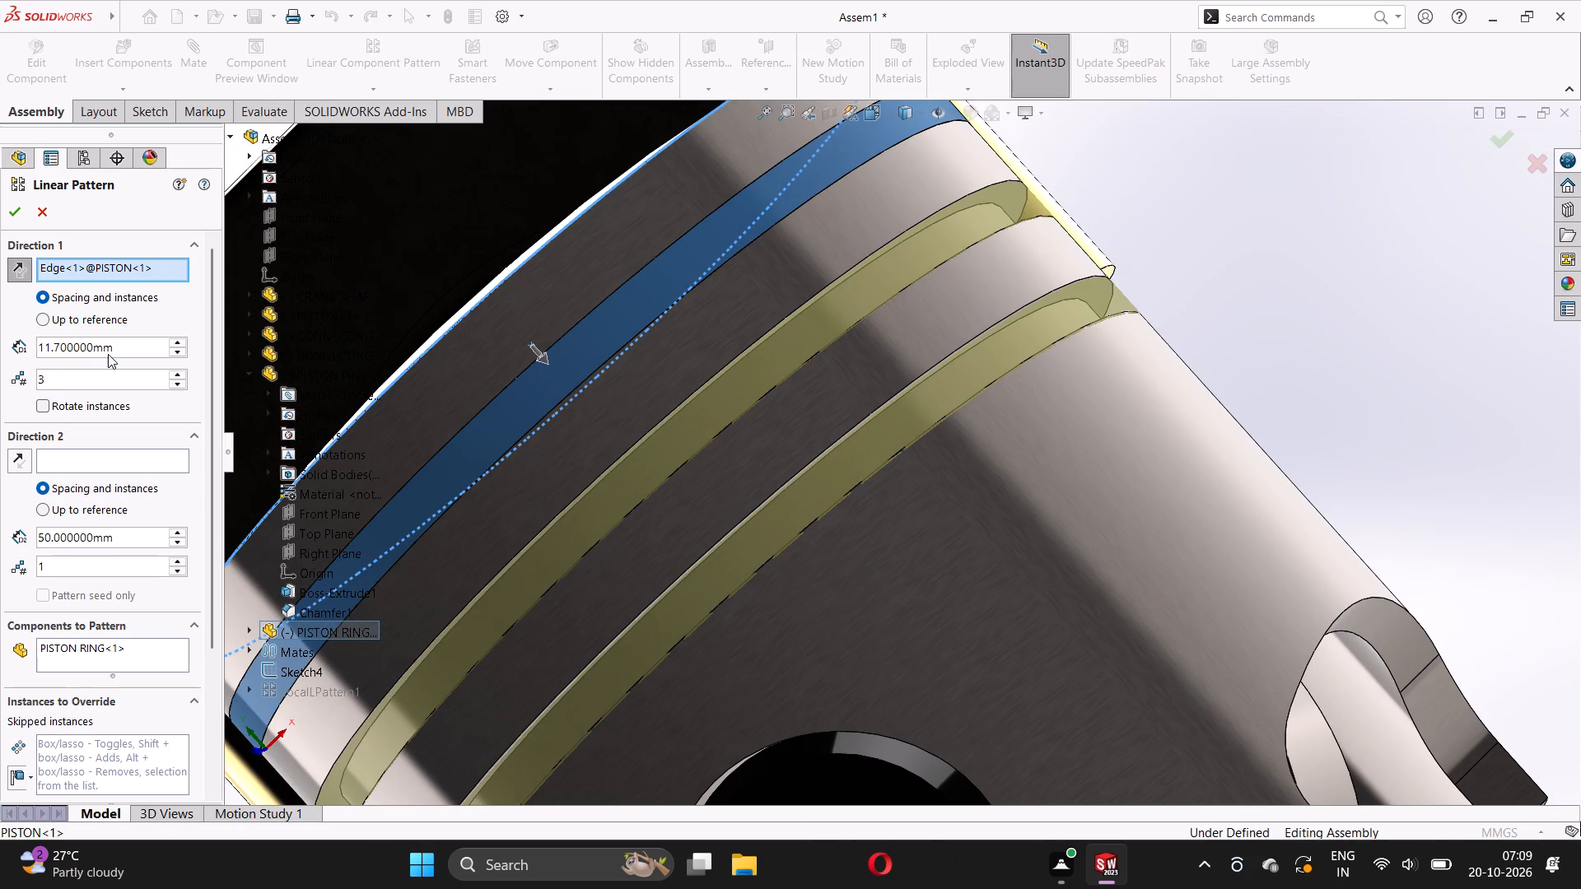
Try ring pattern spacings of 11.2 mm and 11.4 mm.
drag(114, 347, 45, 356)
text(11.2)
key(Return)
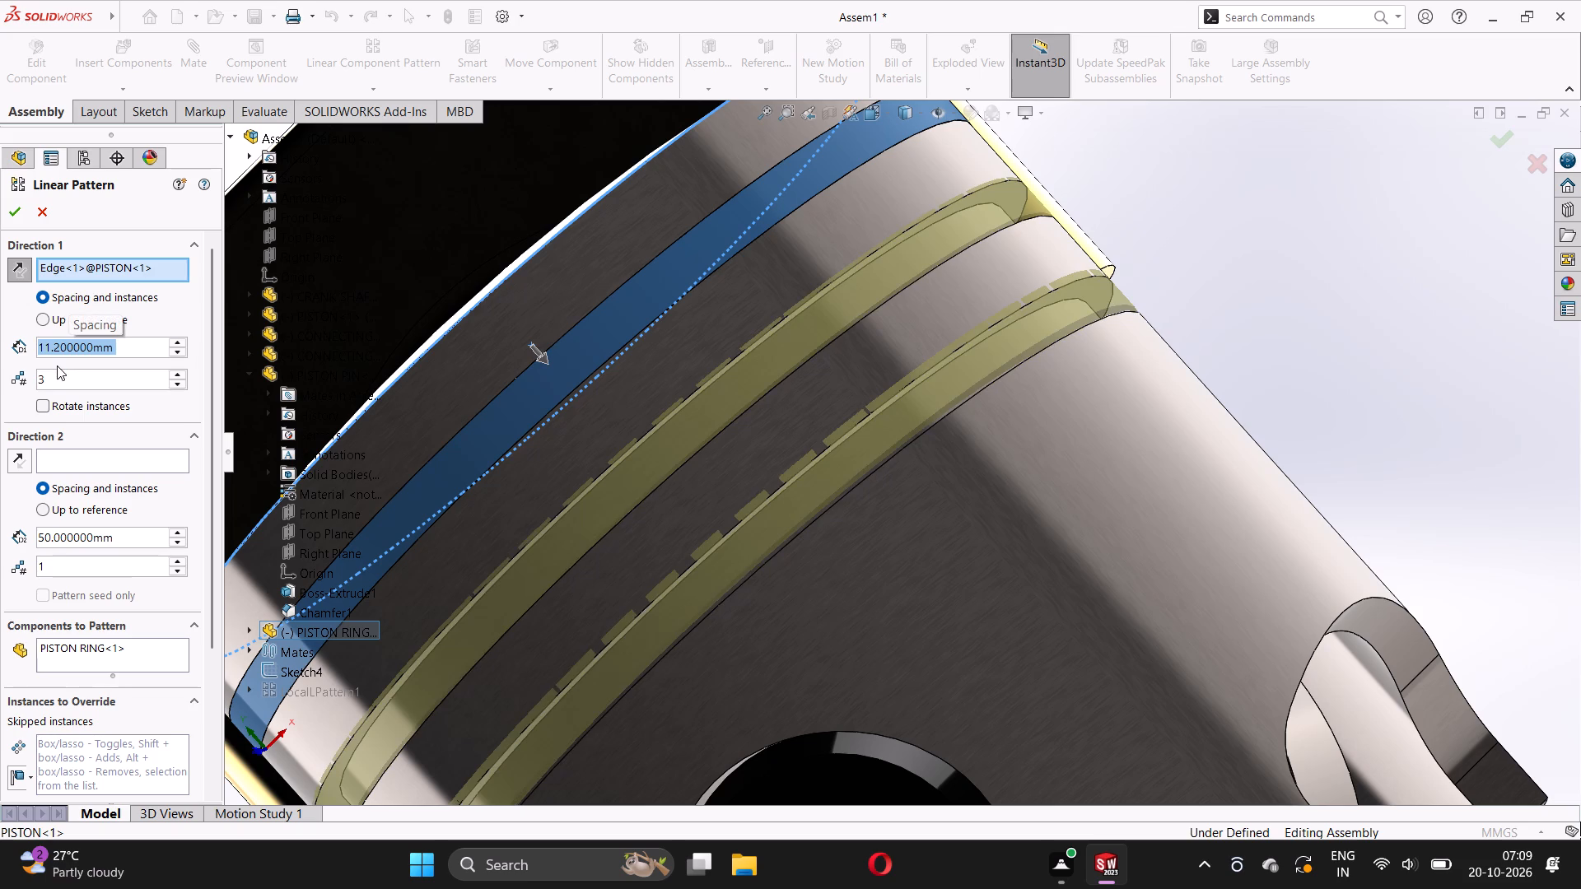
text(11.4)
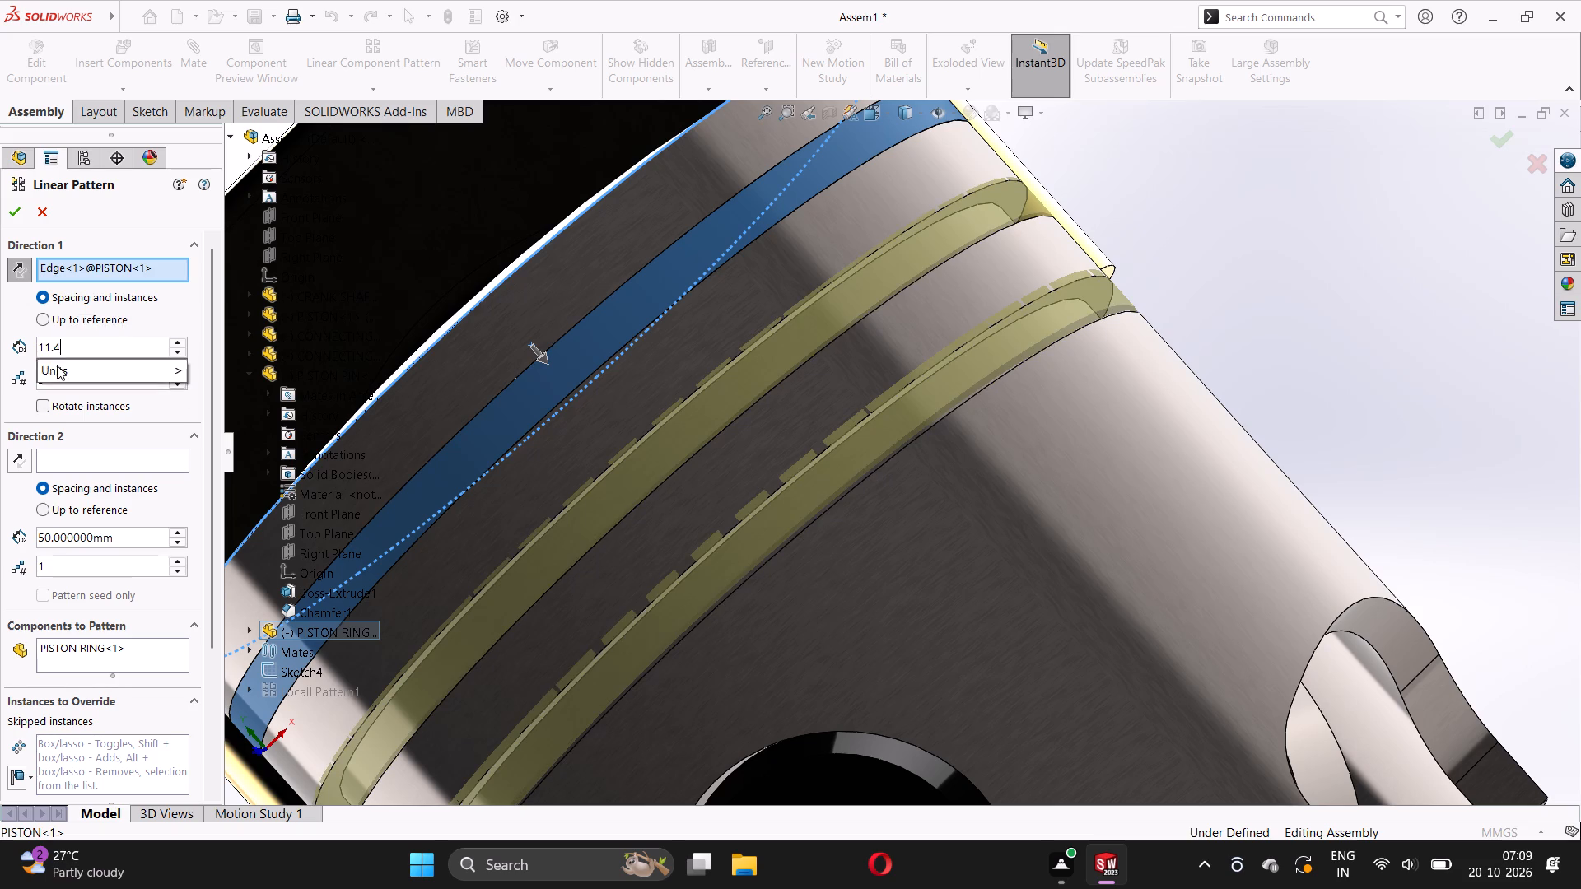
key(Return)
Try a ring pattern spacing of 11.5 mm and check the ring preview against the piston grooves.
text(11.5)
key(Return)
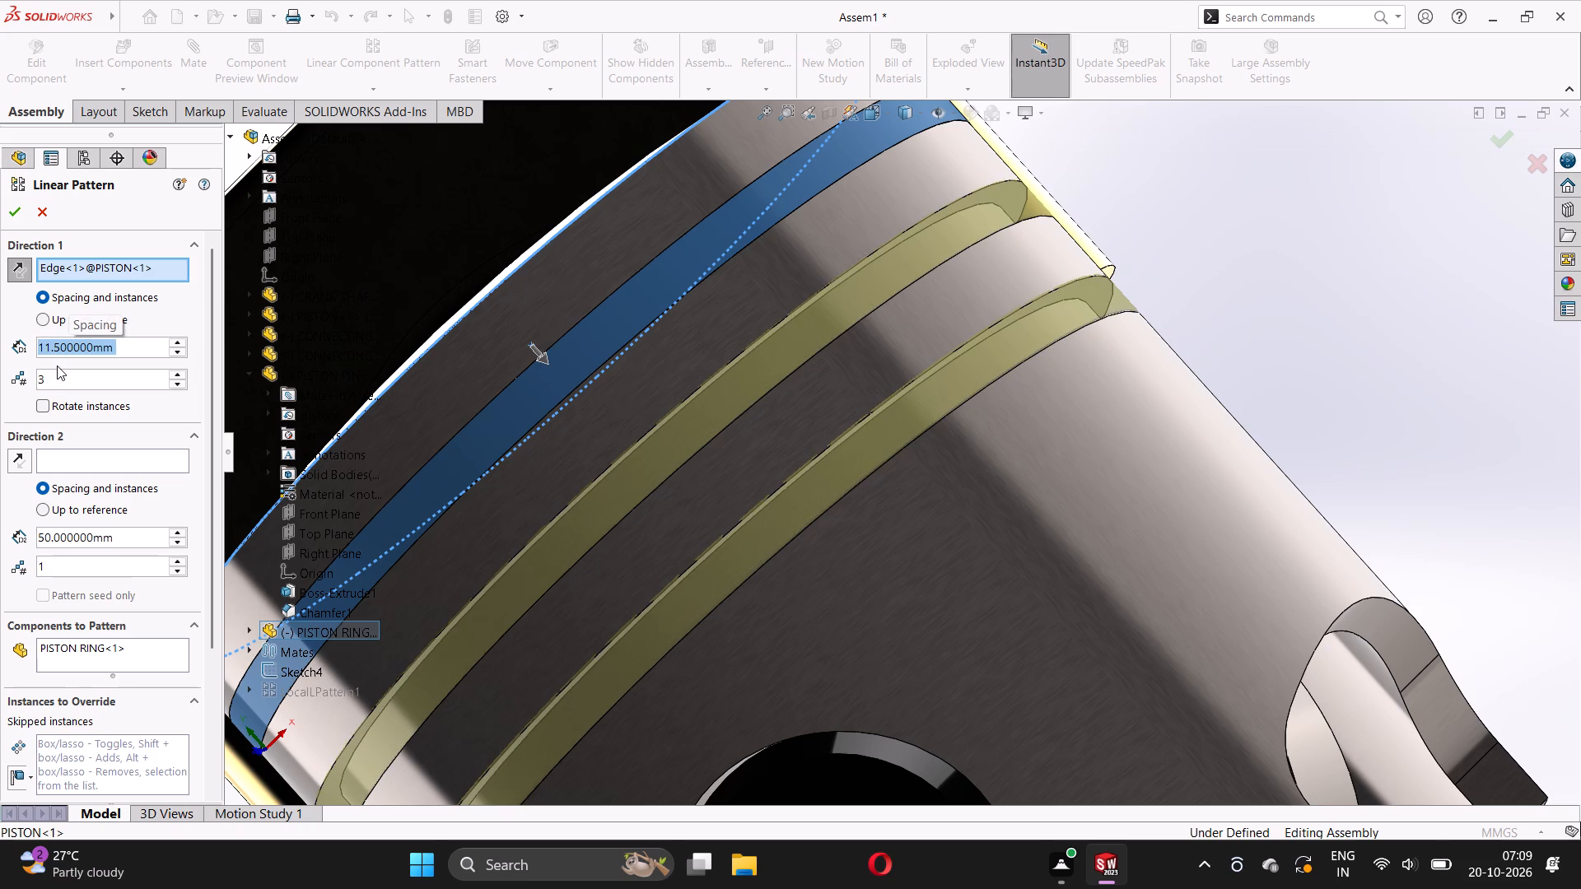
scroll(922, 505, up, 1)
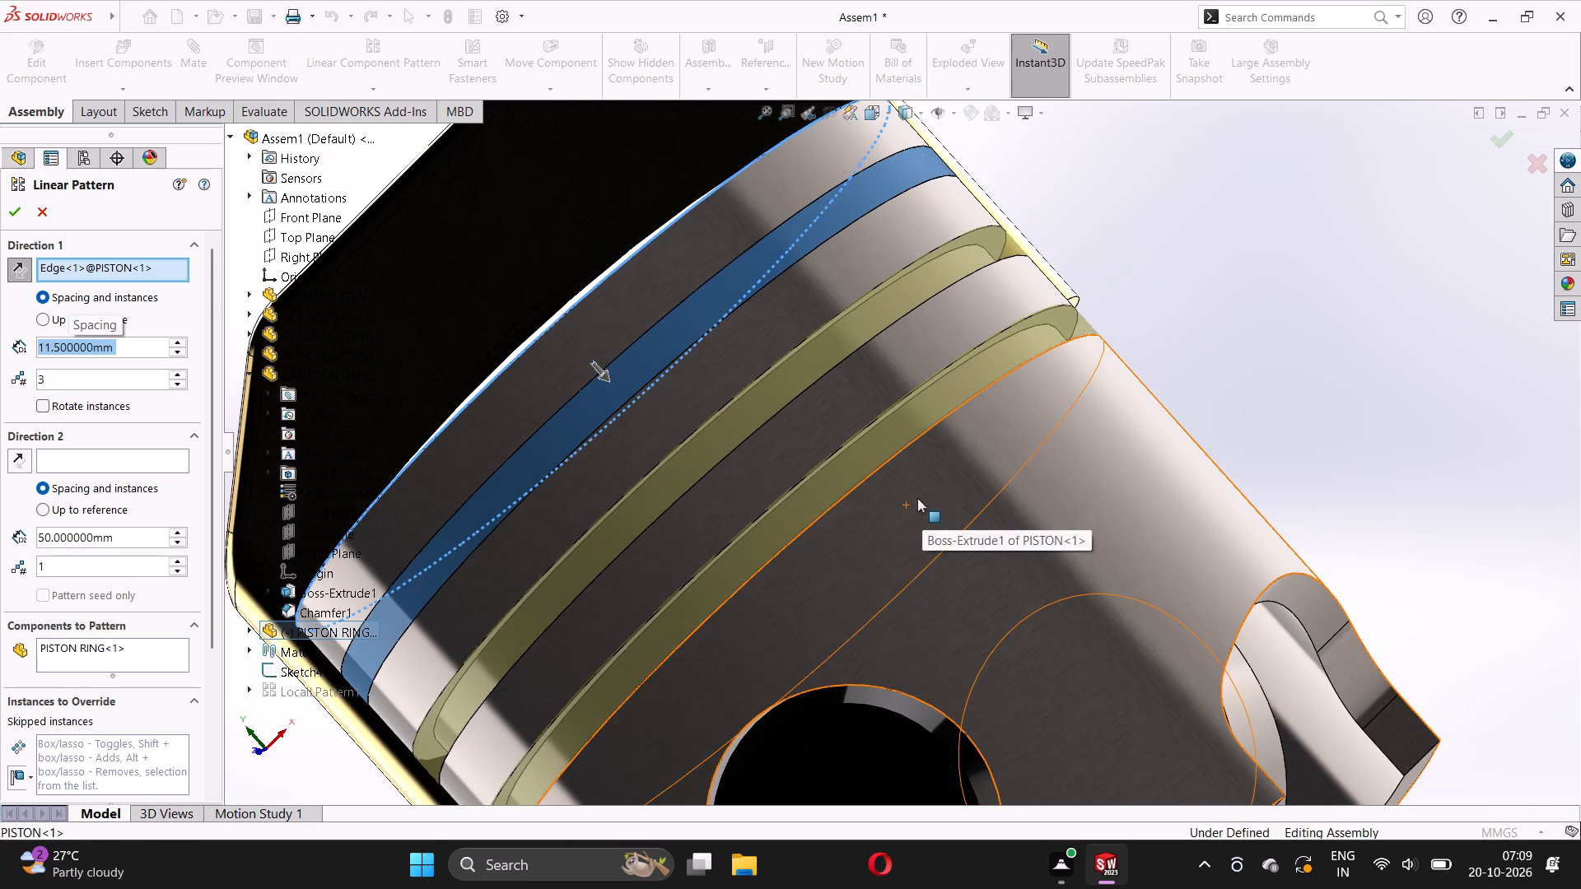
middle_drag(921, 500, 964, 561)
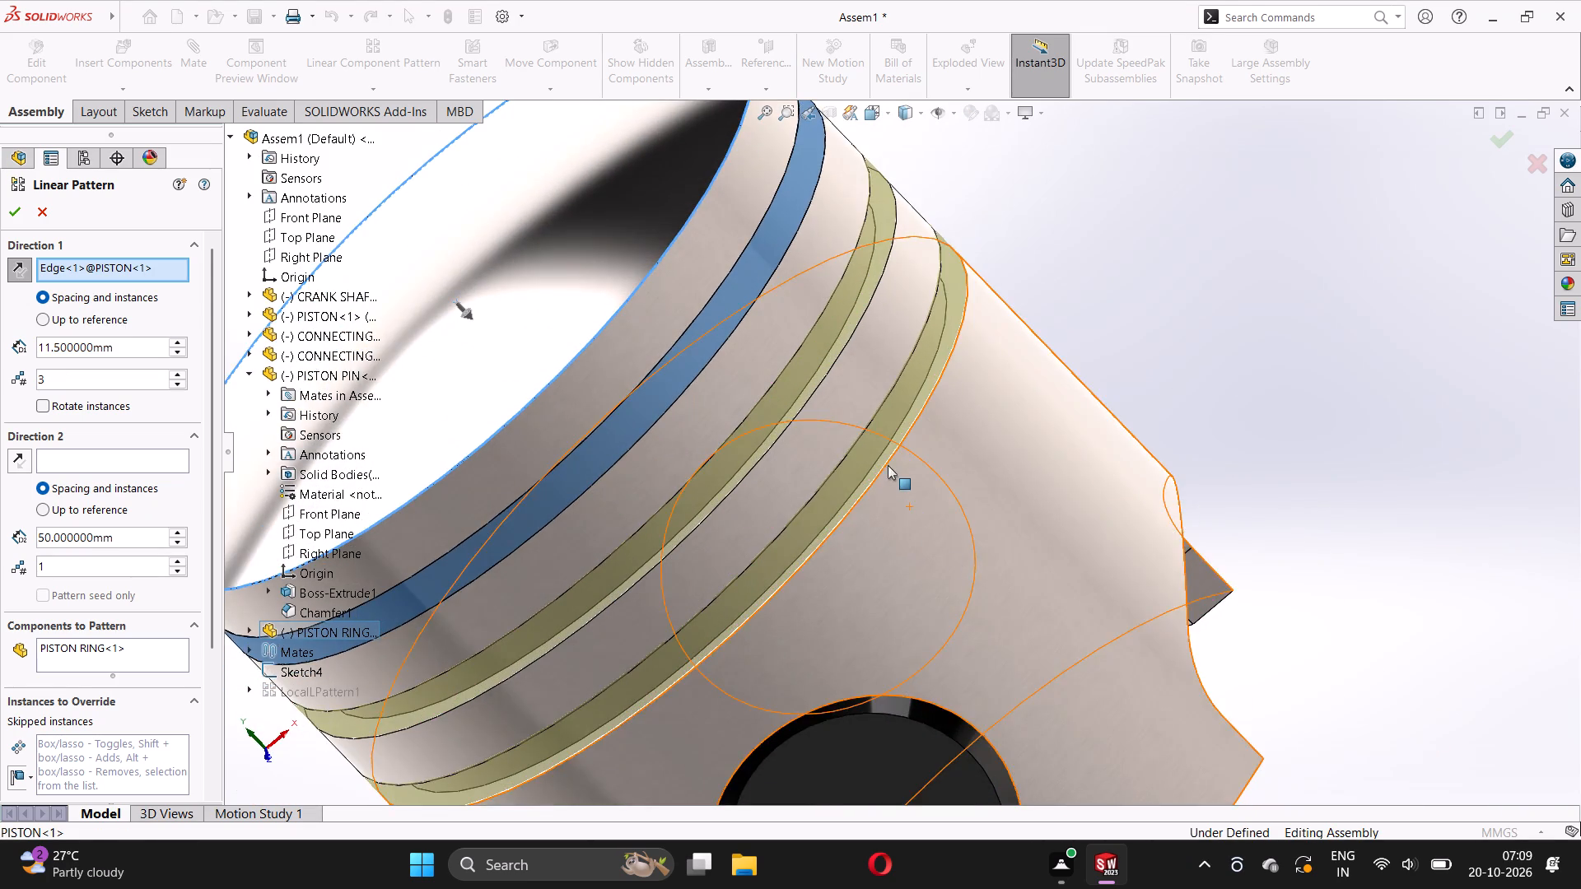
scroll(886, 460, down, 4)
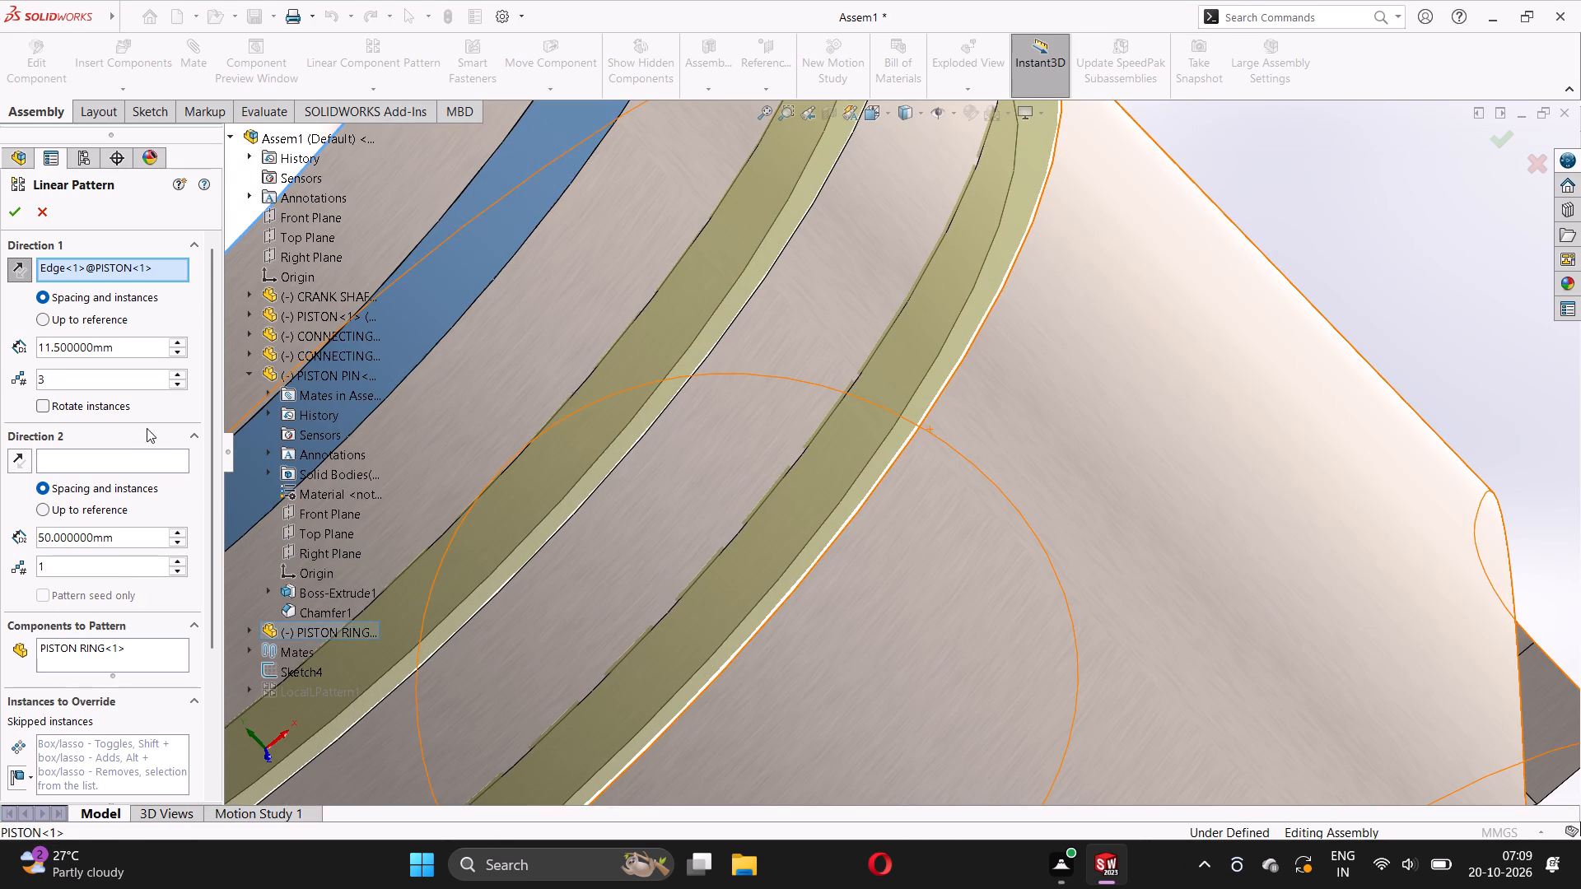
Set the piston ring pattern spacing to 11.6 mm and finish the linear pattern edit.
click(130, 342)
key(1)
key(1)
text(.6)
key(Return)
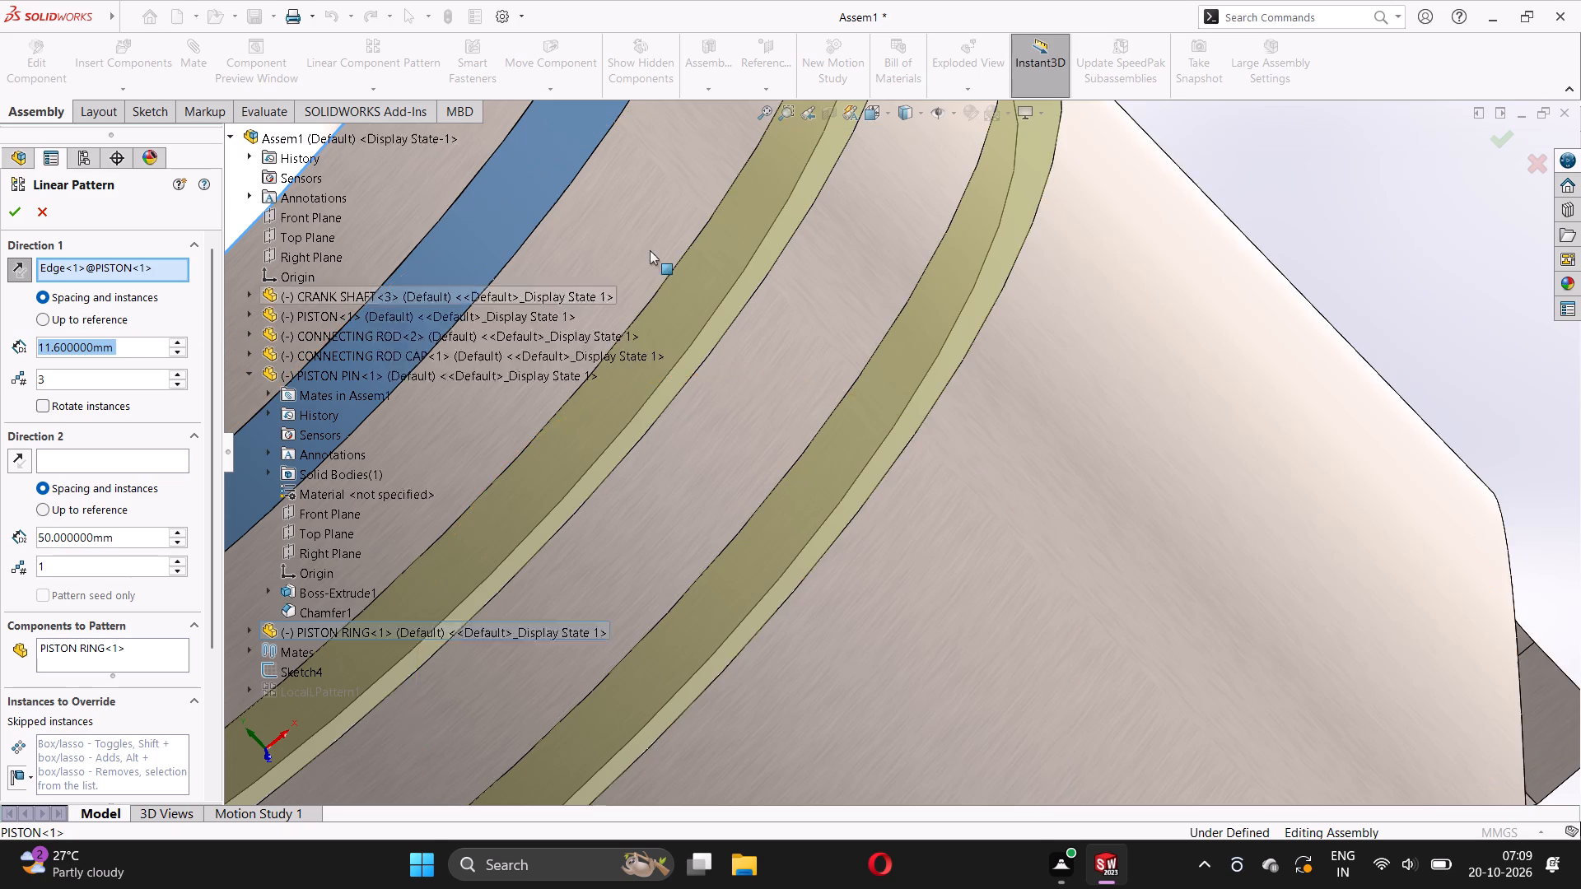
scroll(1086, 230, up, 3)
scroll(1035, 274, up, 3)
middle_drag(993, 393, 969, 392)
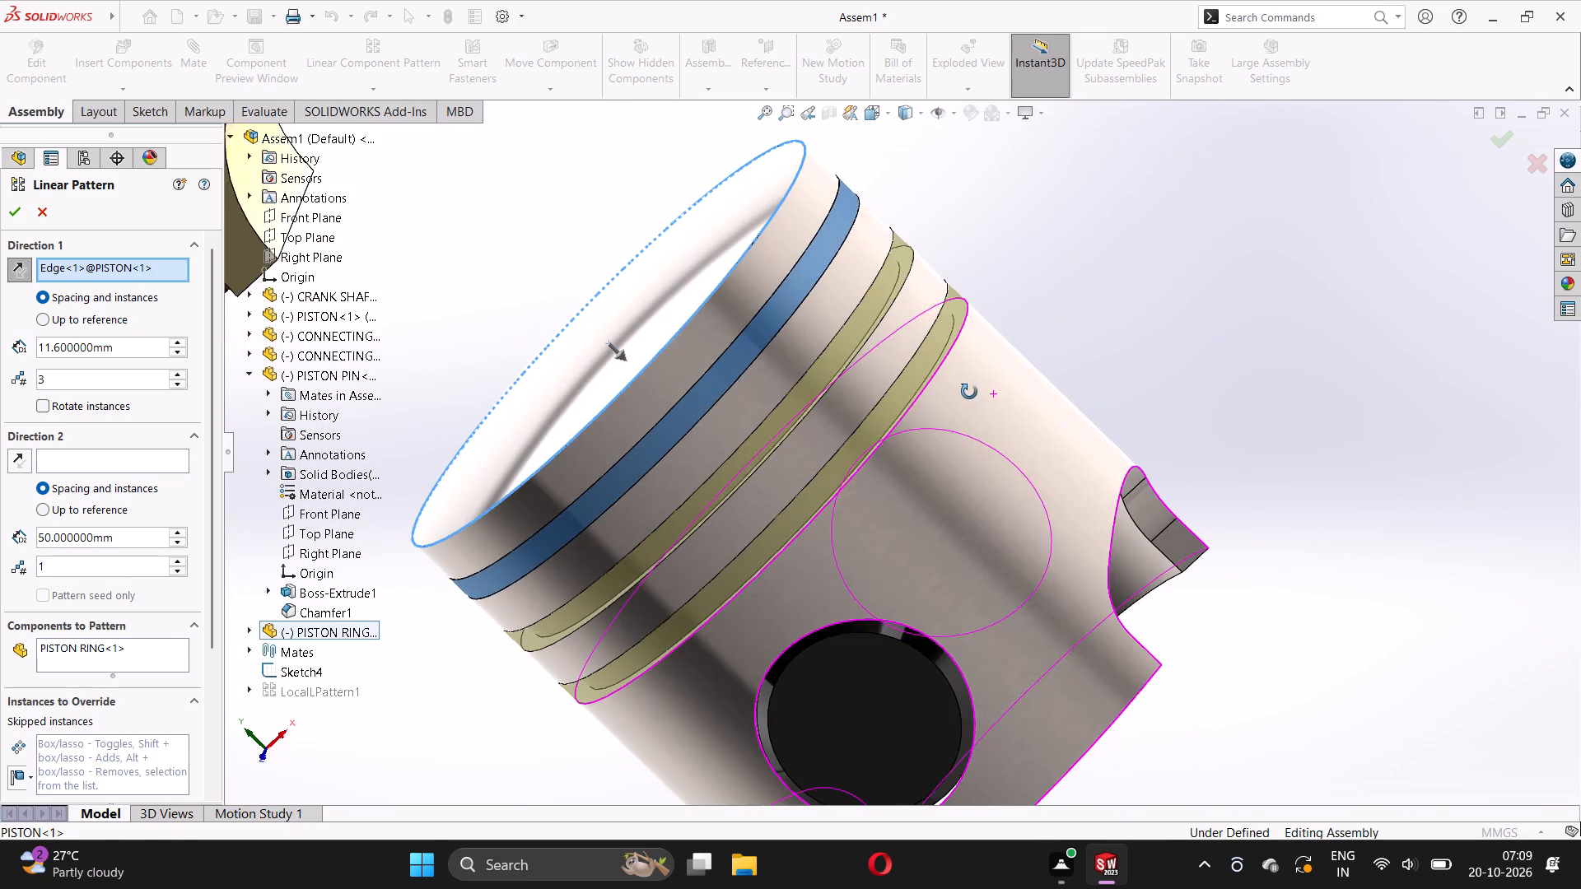
middle_drag(969, 392, 968, 392)
click(7, 213)
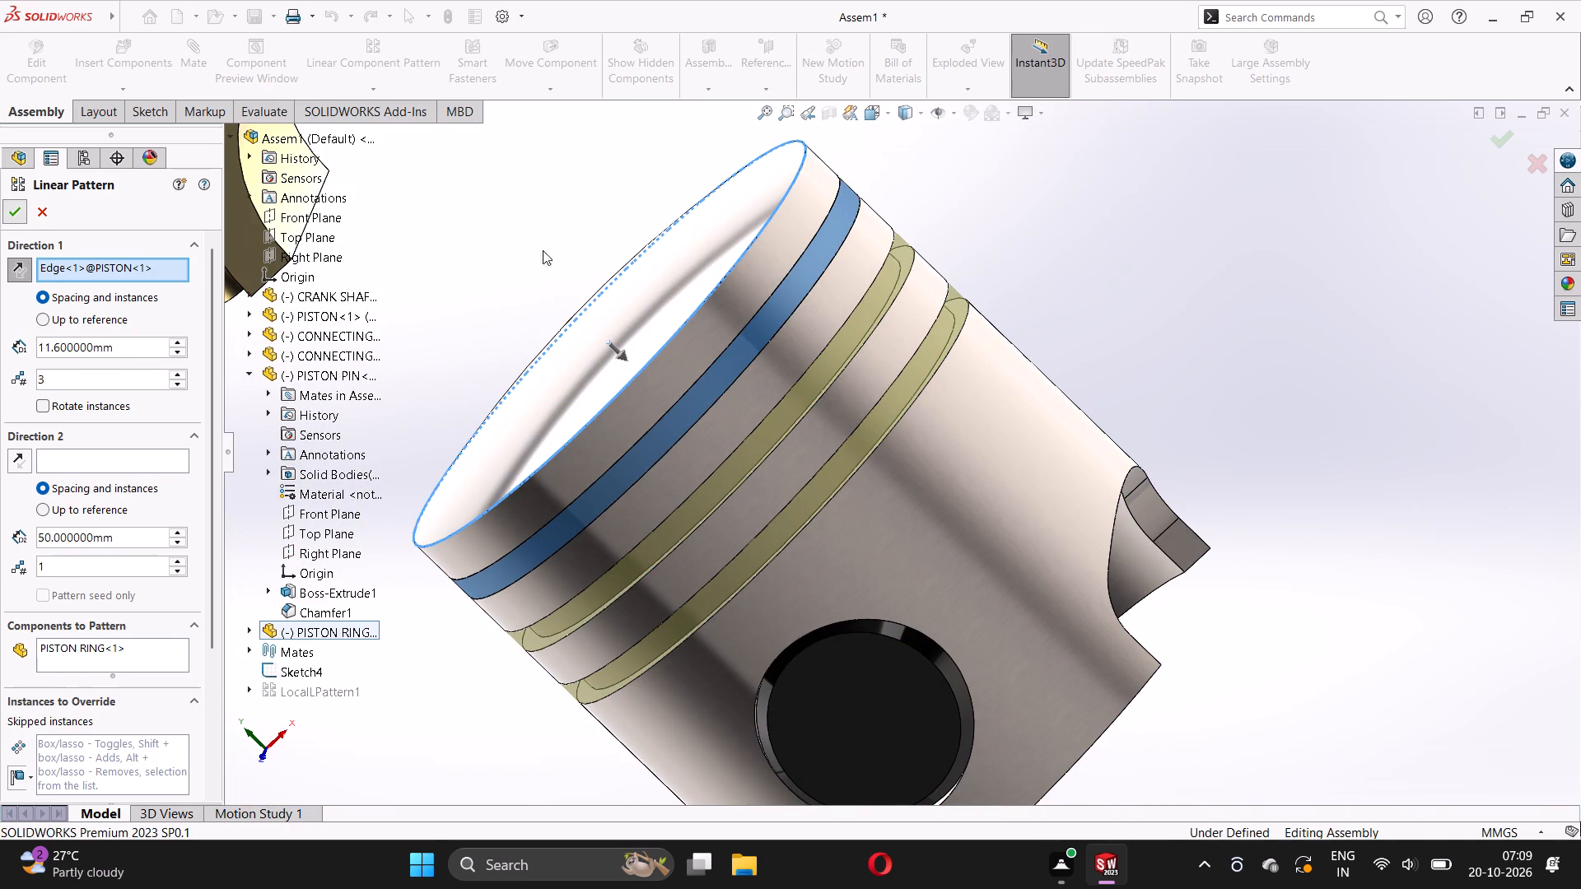
Examine how the patterned rings sit in the piston's grooves and check the layout of the remaining loose parts.
middle_drag(843, 320, 786, 310)
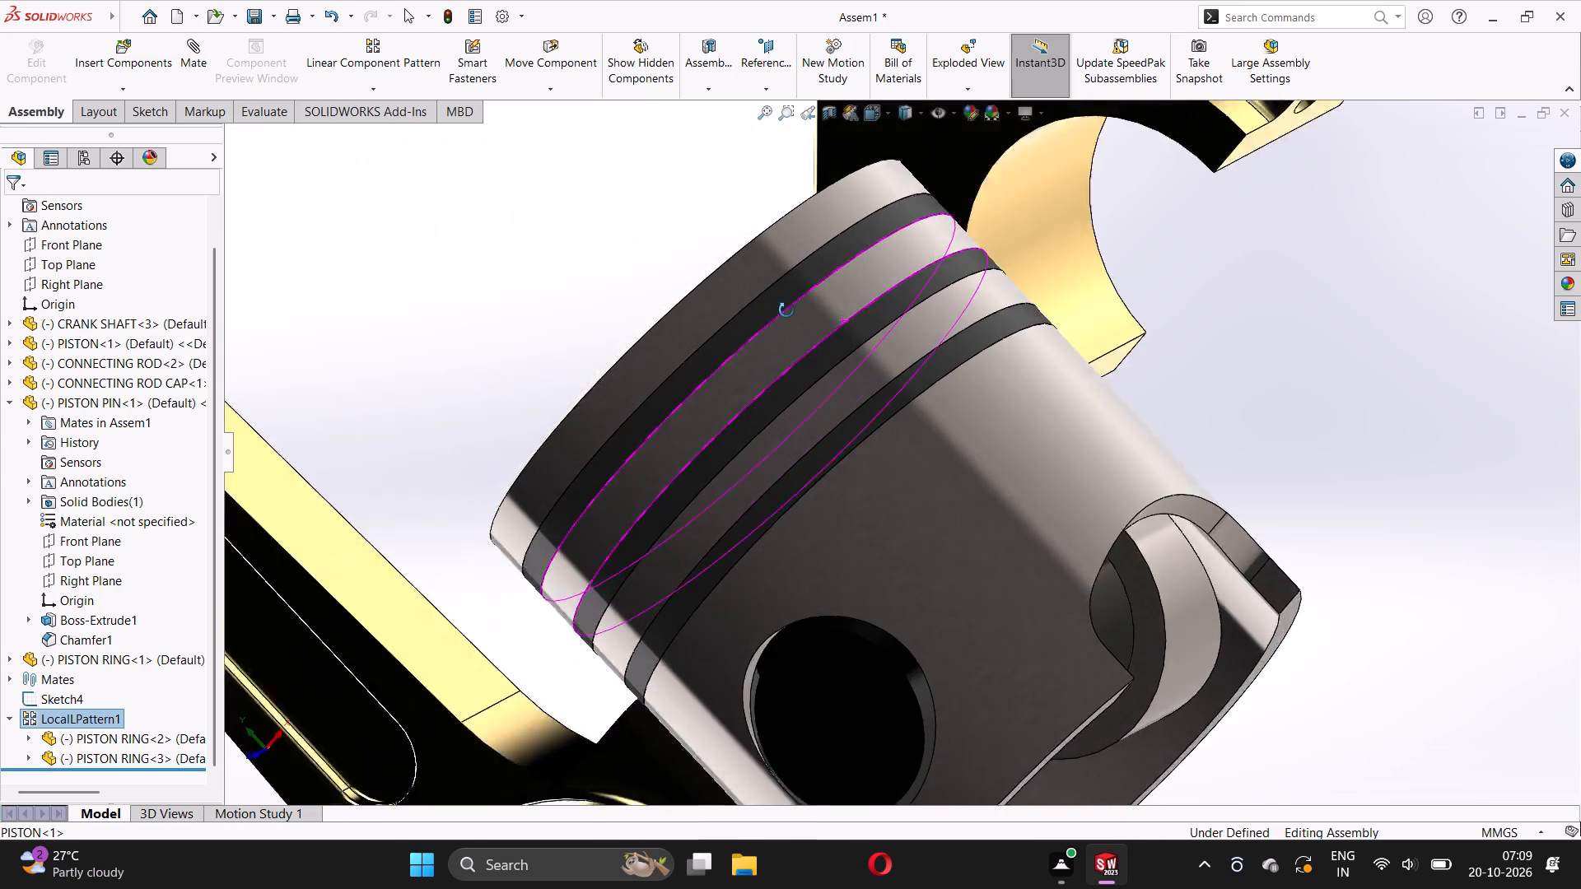
middle_drag(786, 310, 782, 312)
scroll(868, 286, up, 5)
middle_drag(931, 347, 965, 538)
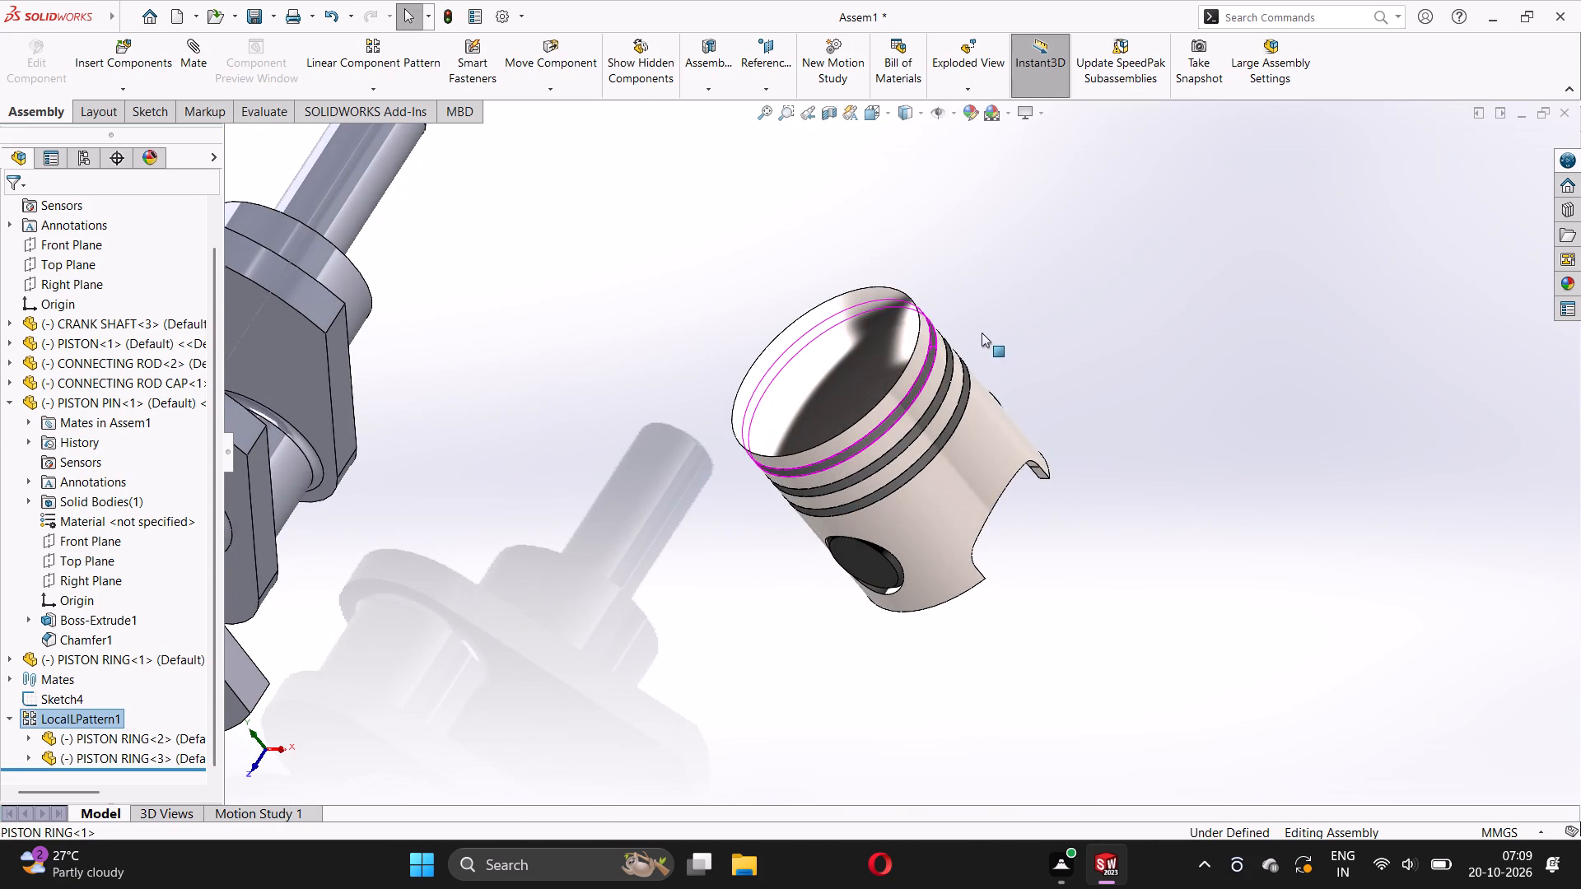
scroll(833, 400, up, 4)
middle_drag(894, 499, 923, 440)
scroll(889, 379, up, 4)
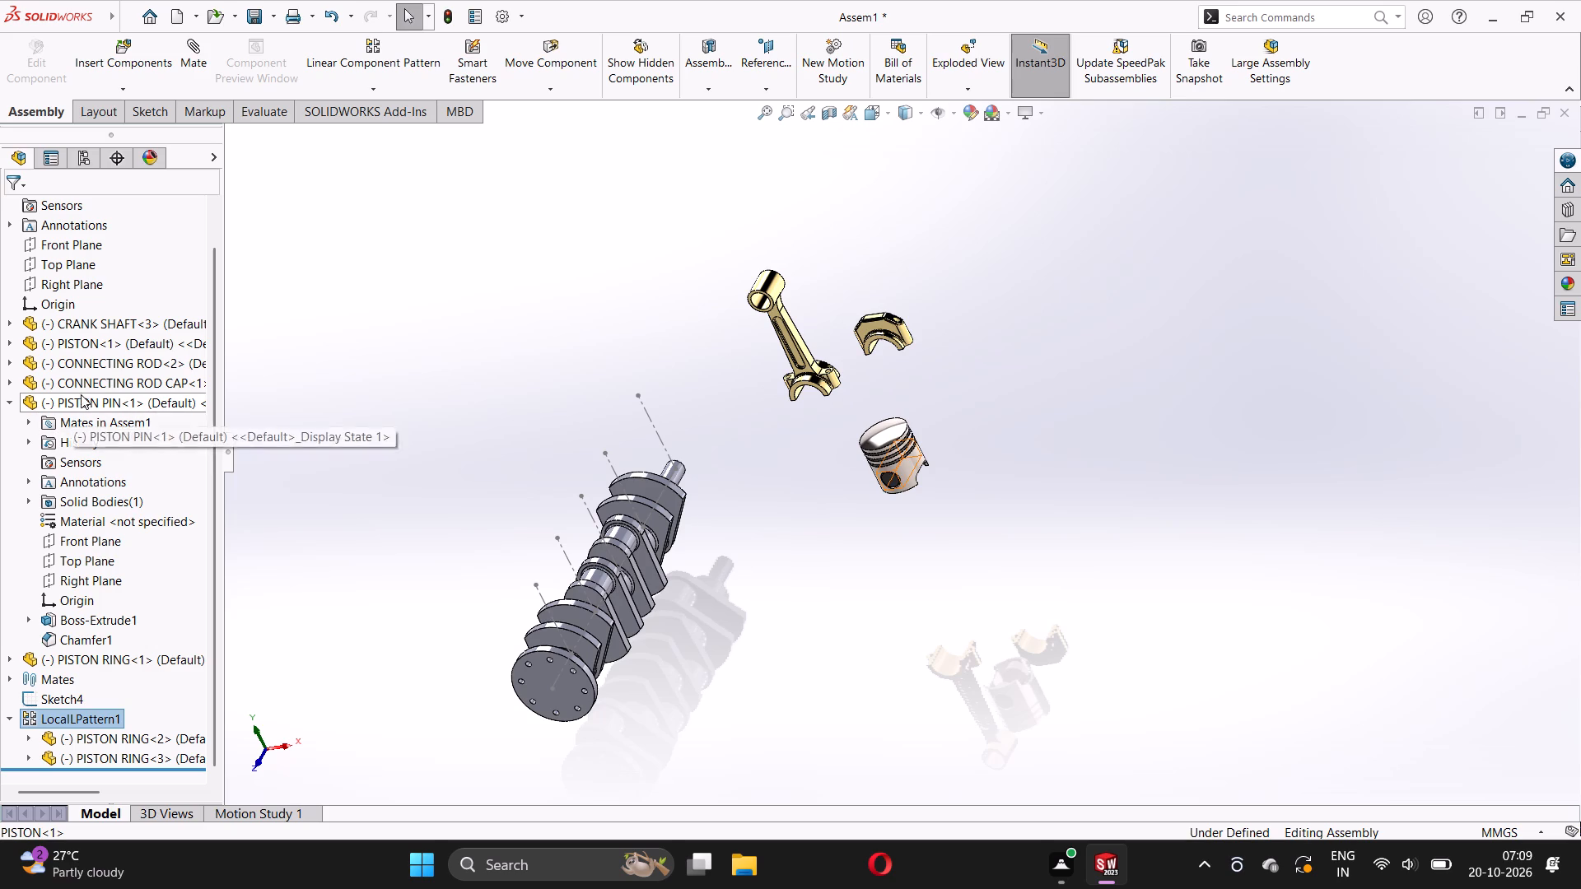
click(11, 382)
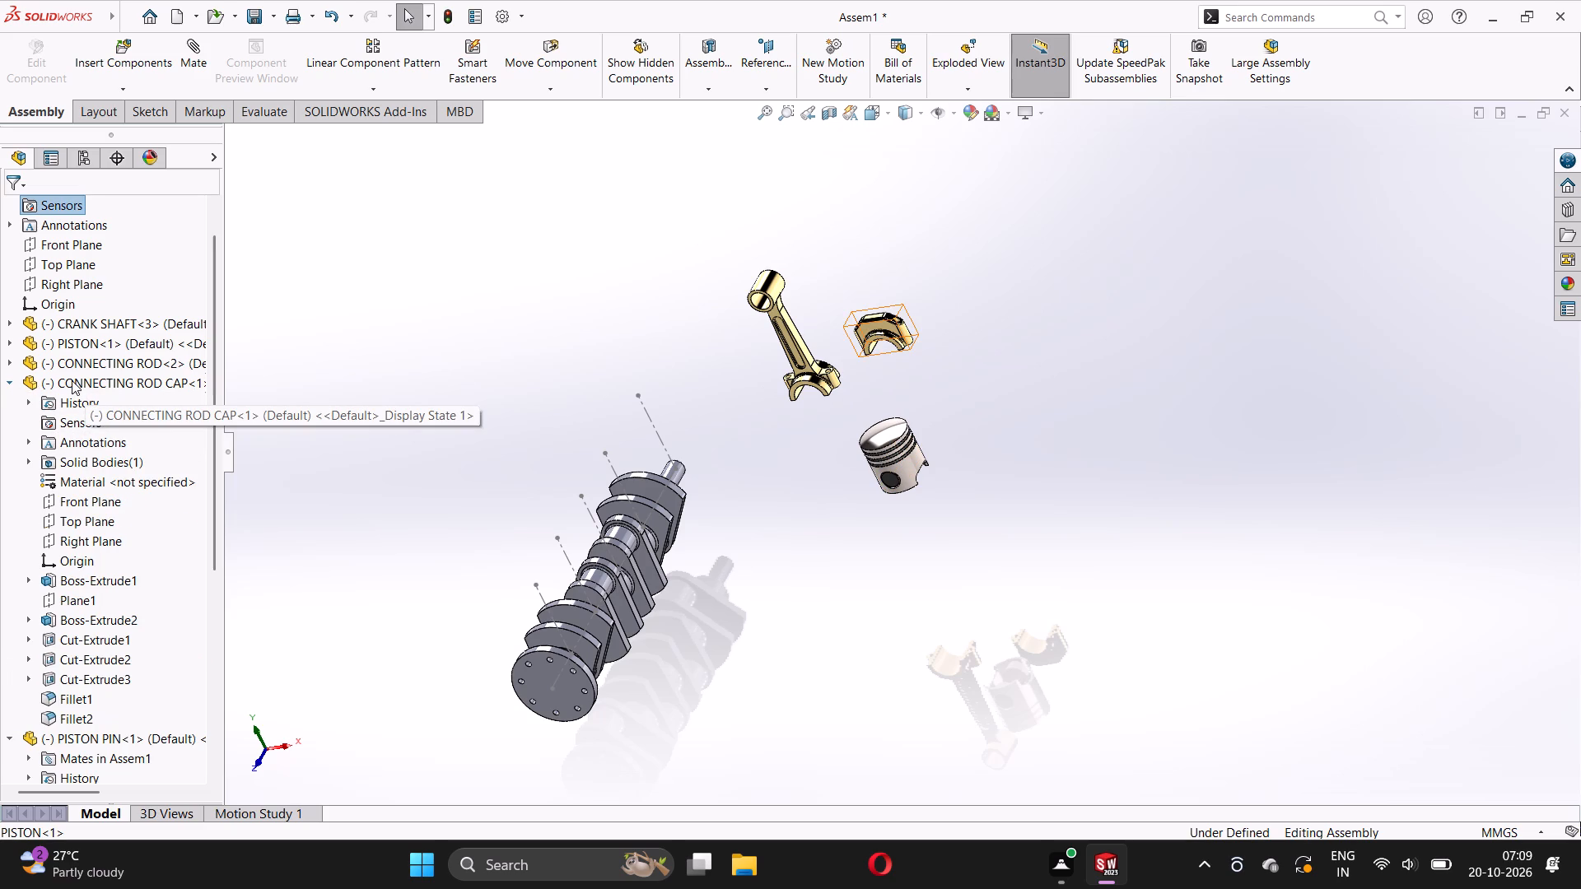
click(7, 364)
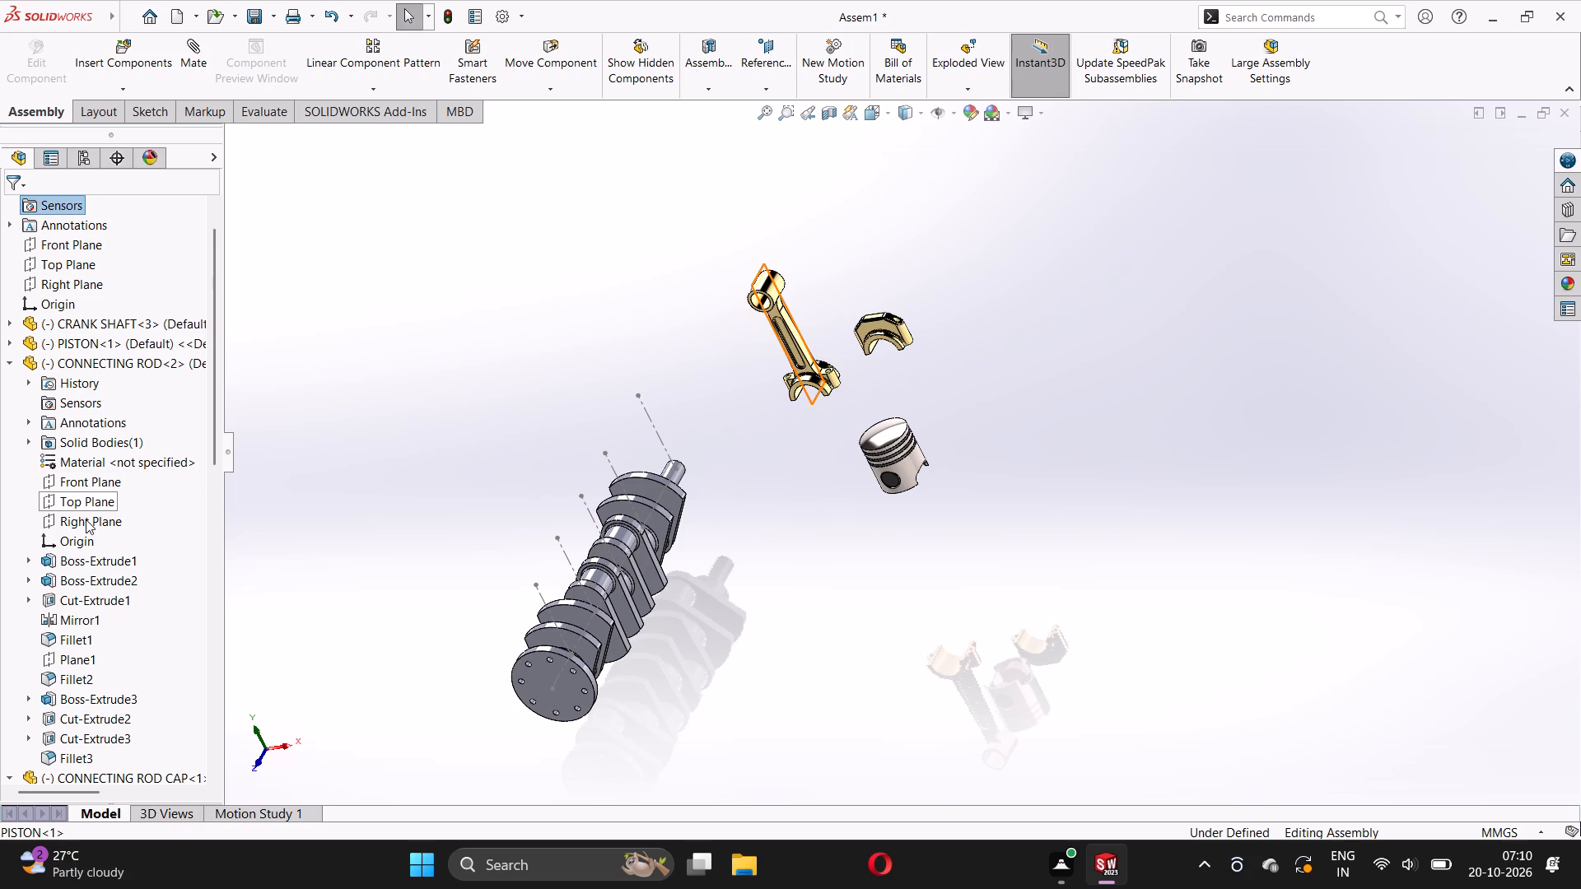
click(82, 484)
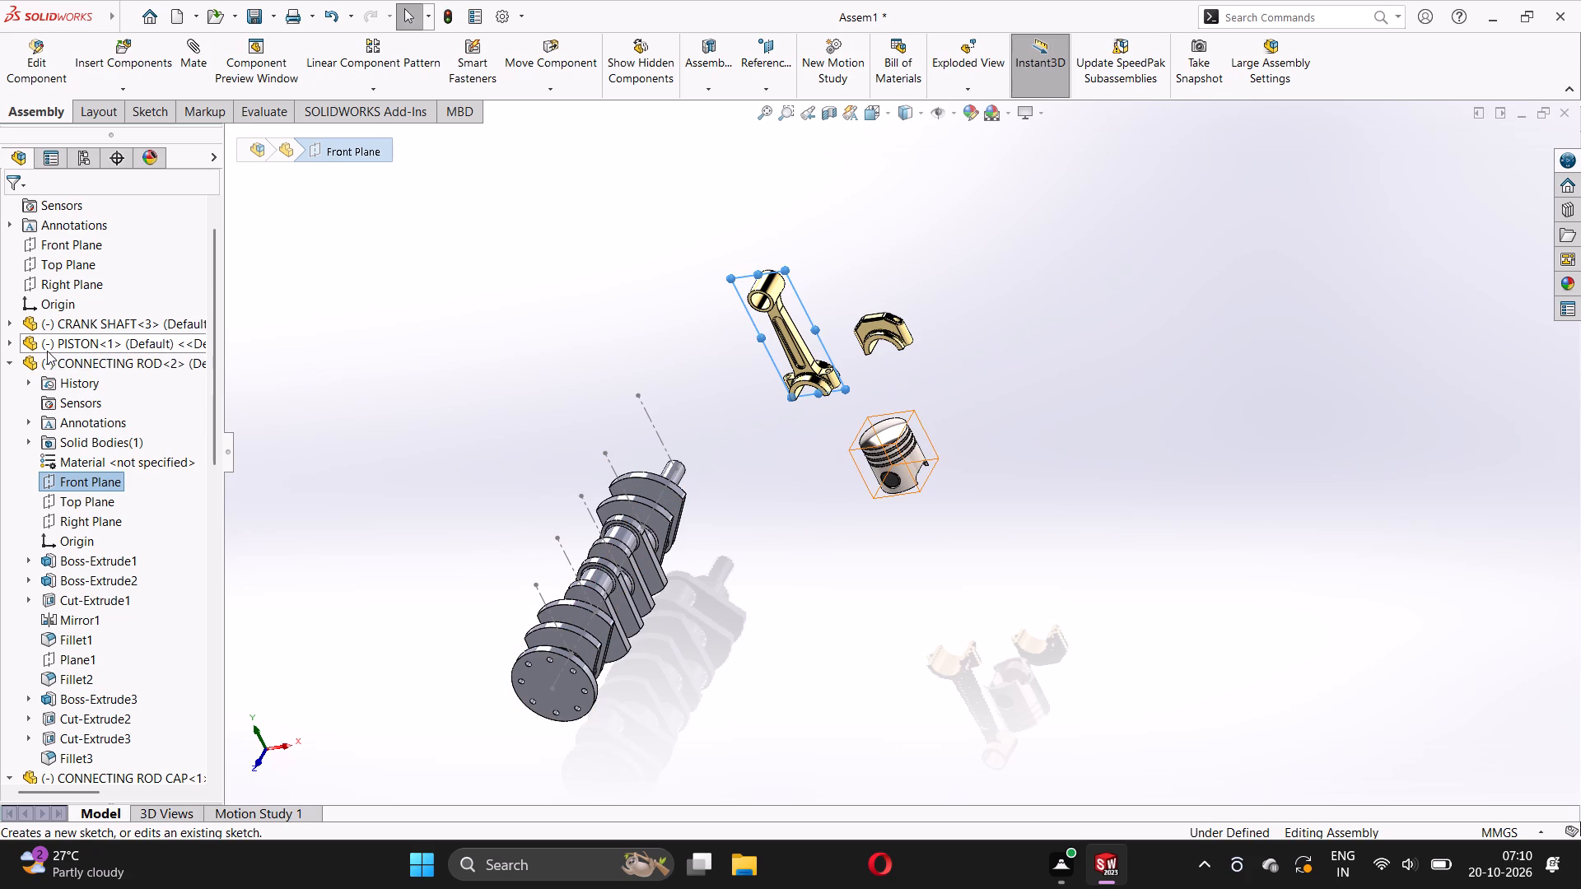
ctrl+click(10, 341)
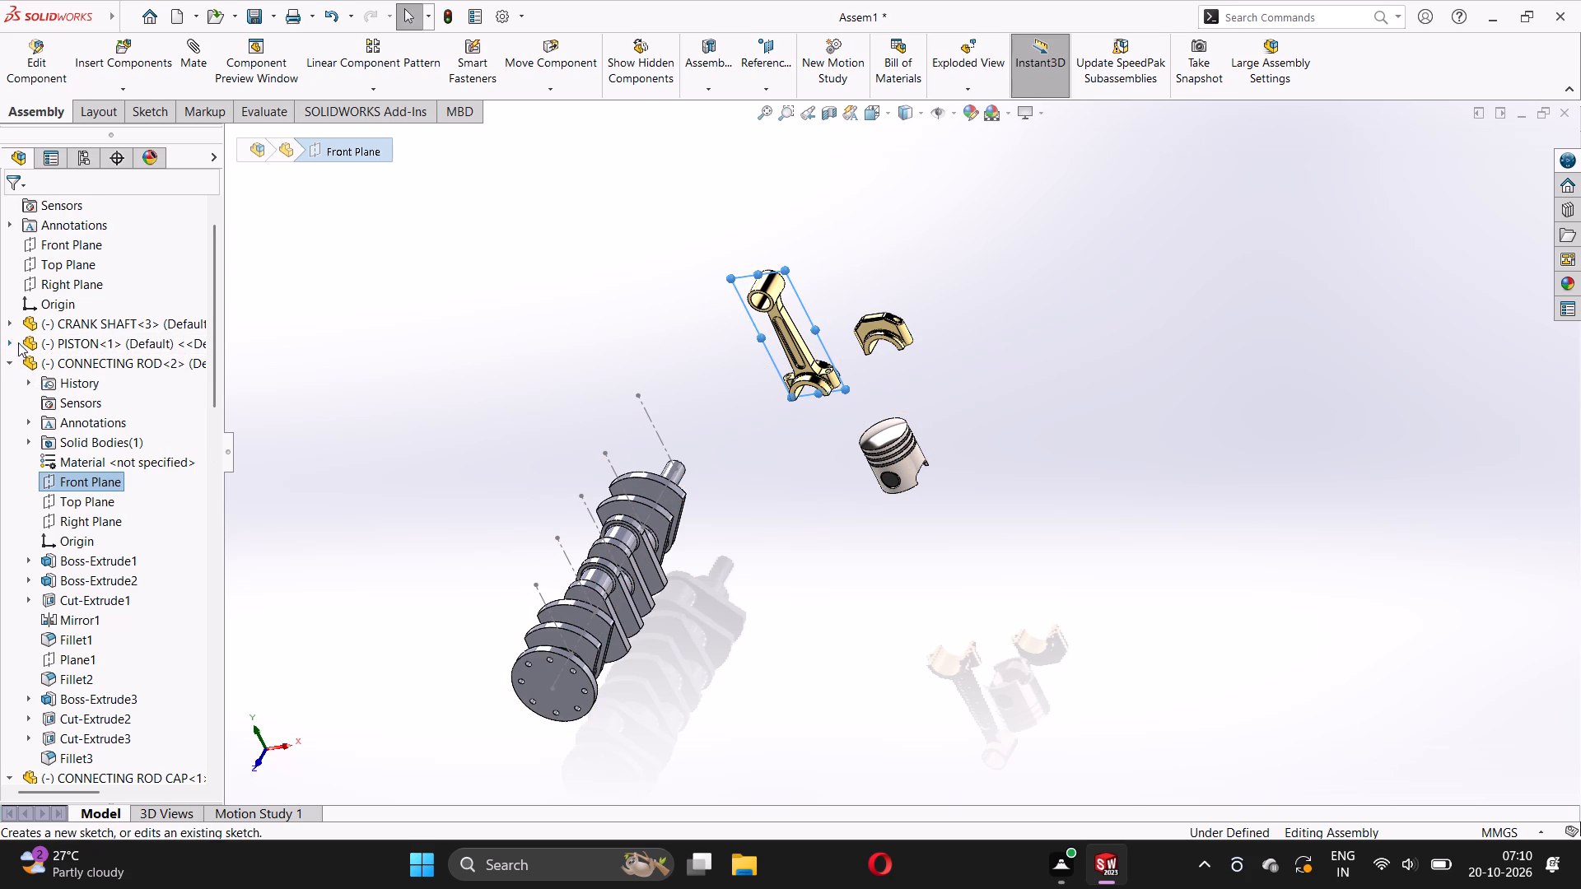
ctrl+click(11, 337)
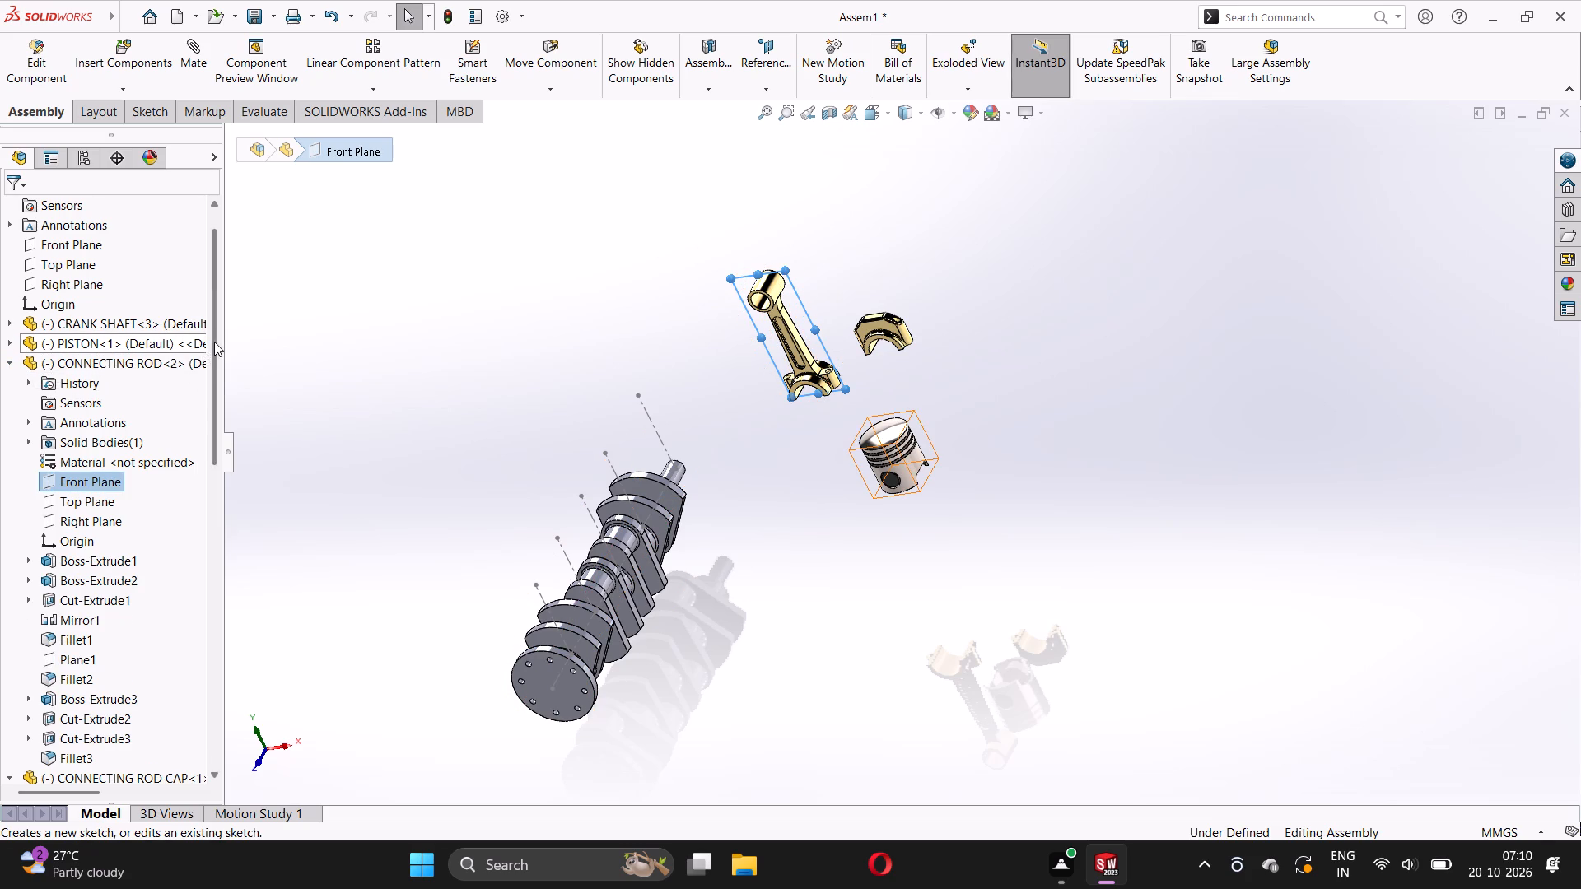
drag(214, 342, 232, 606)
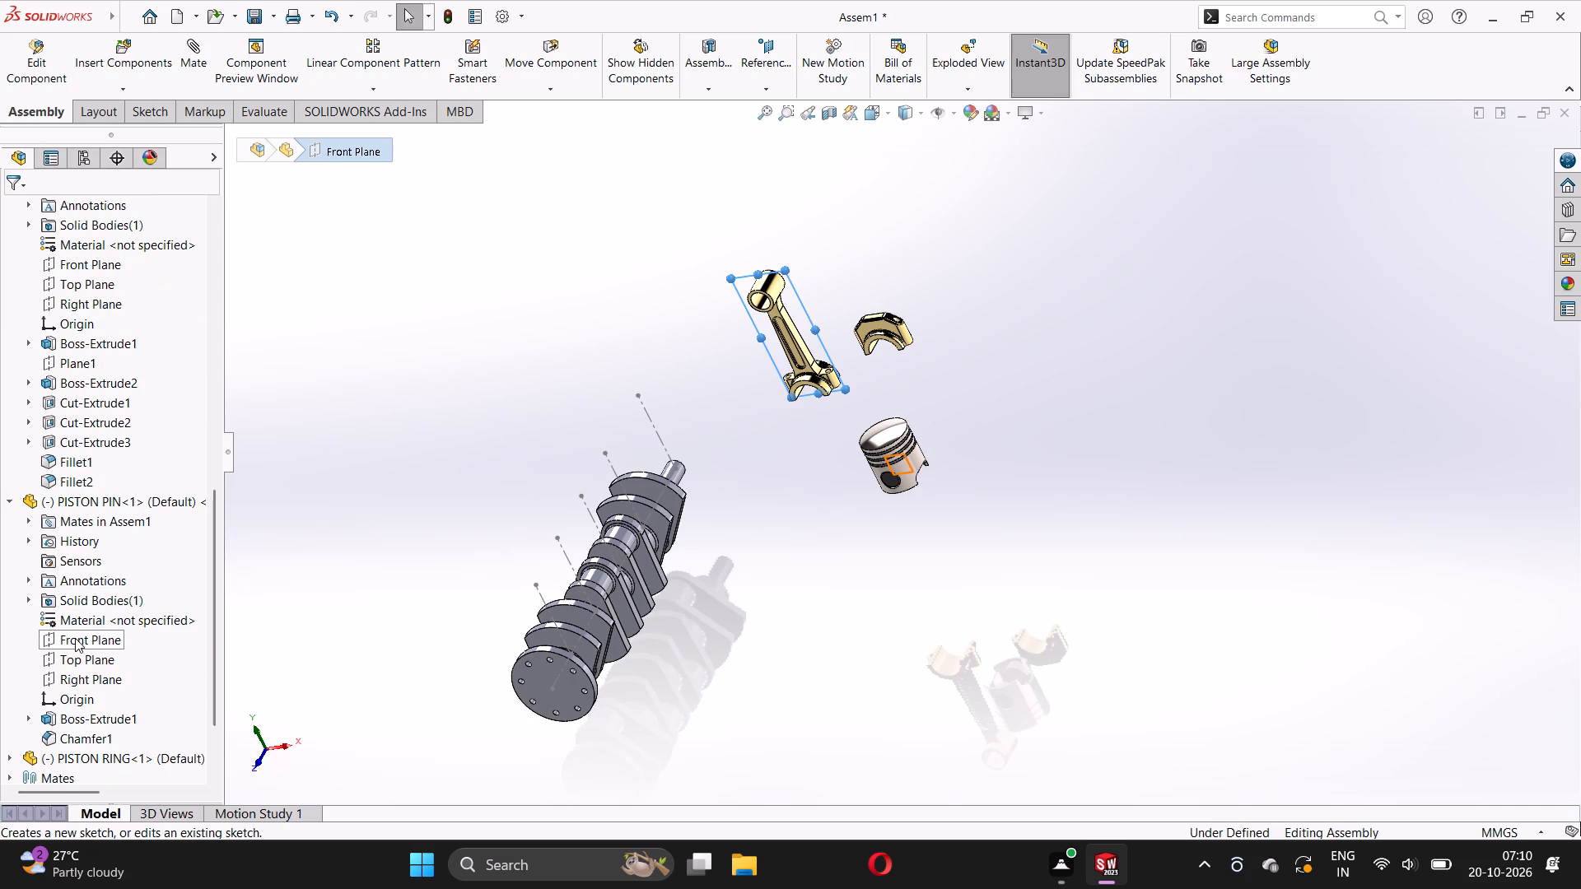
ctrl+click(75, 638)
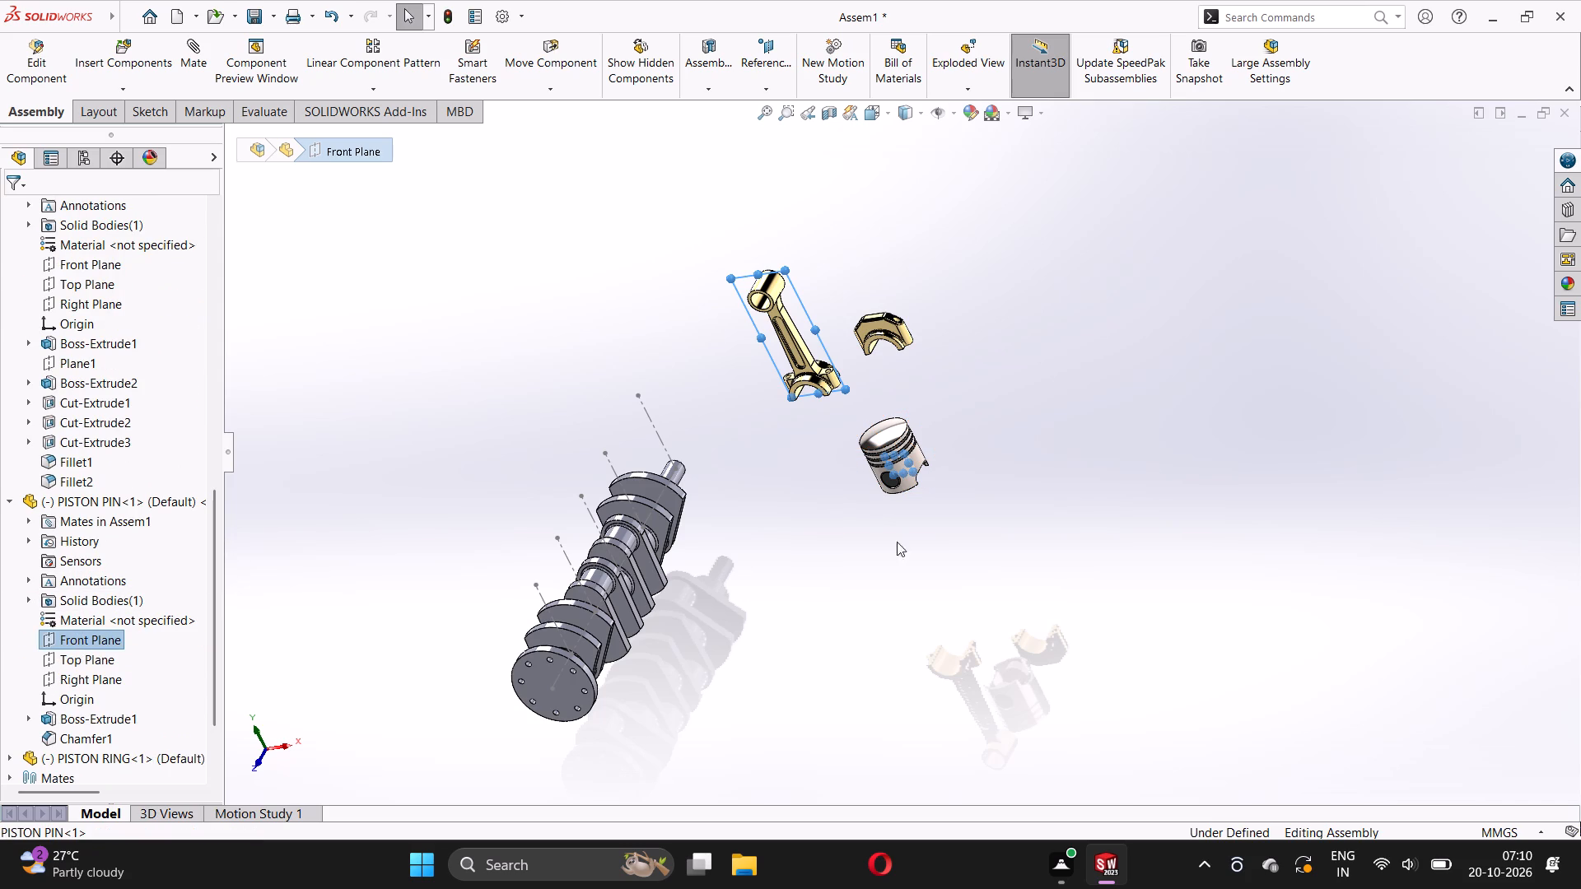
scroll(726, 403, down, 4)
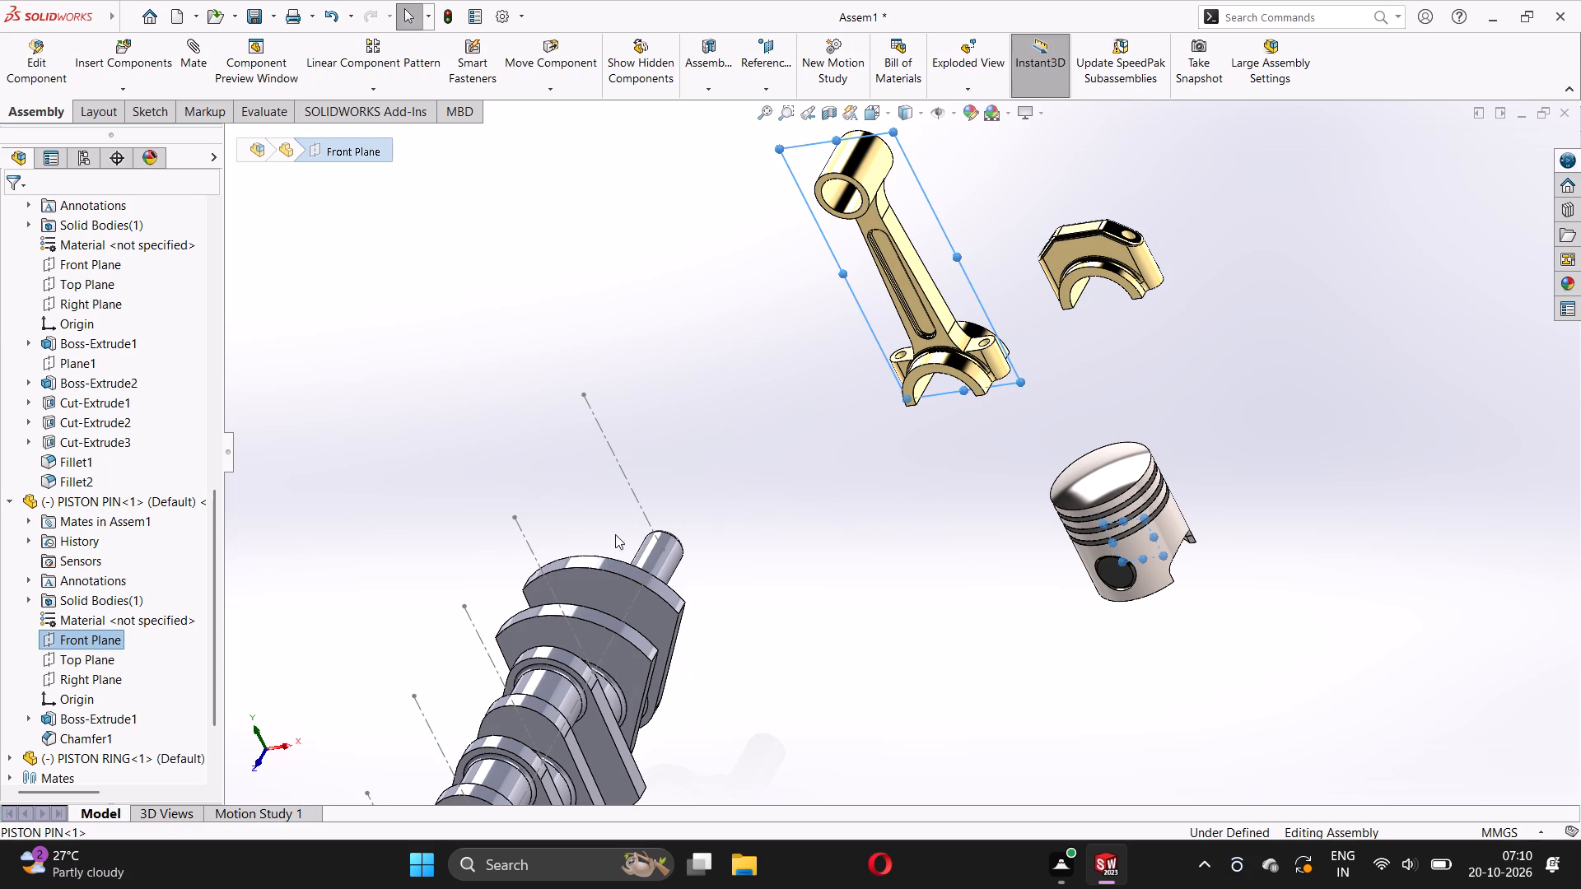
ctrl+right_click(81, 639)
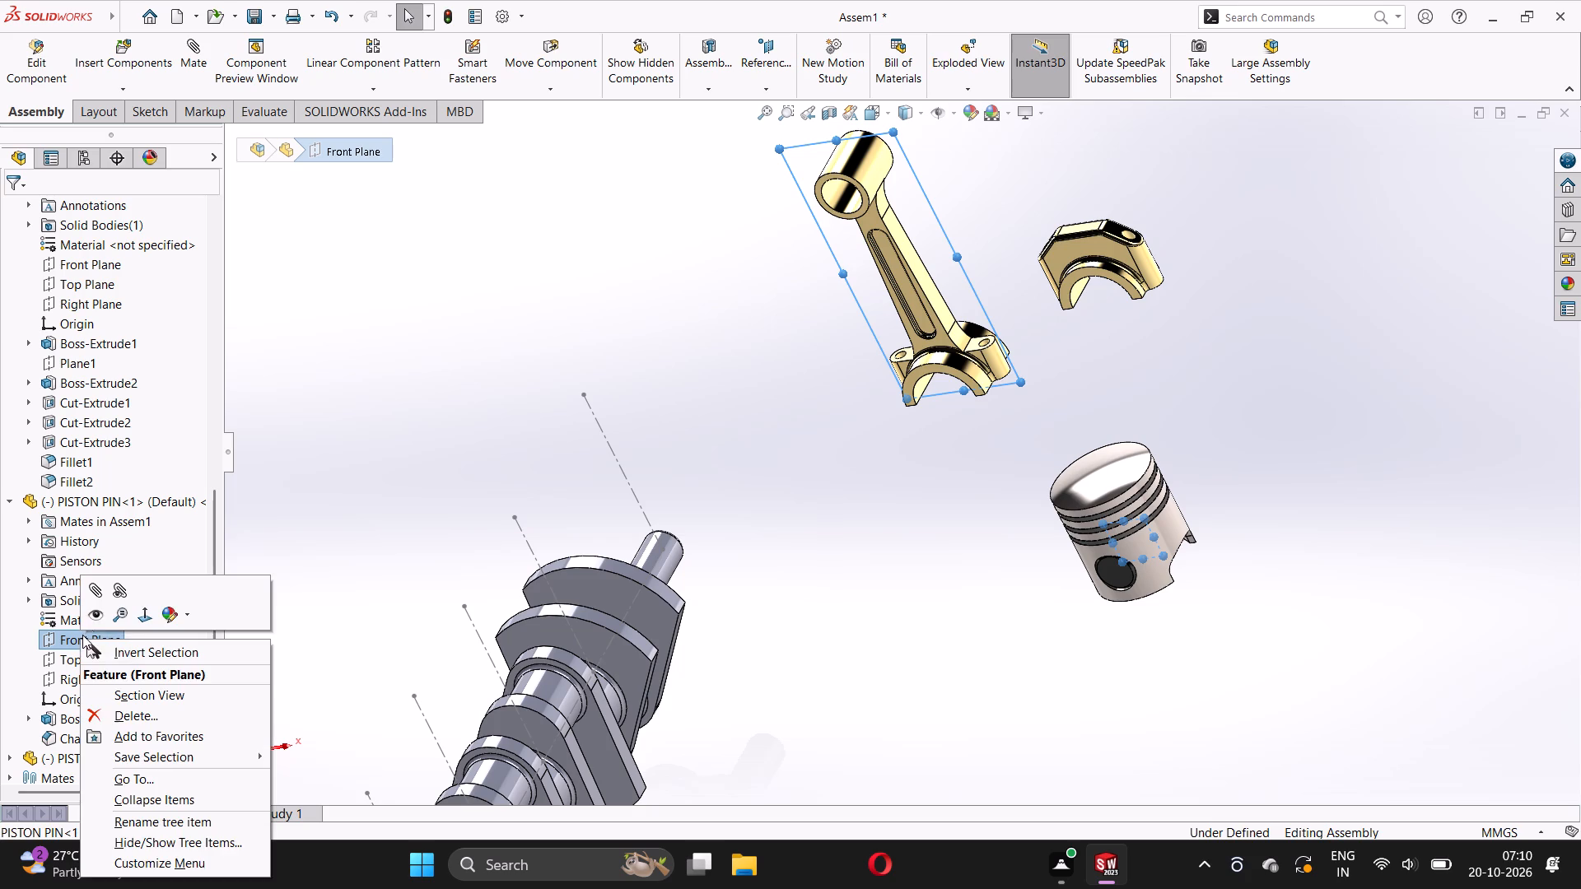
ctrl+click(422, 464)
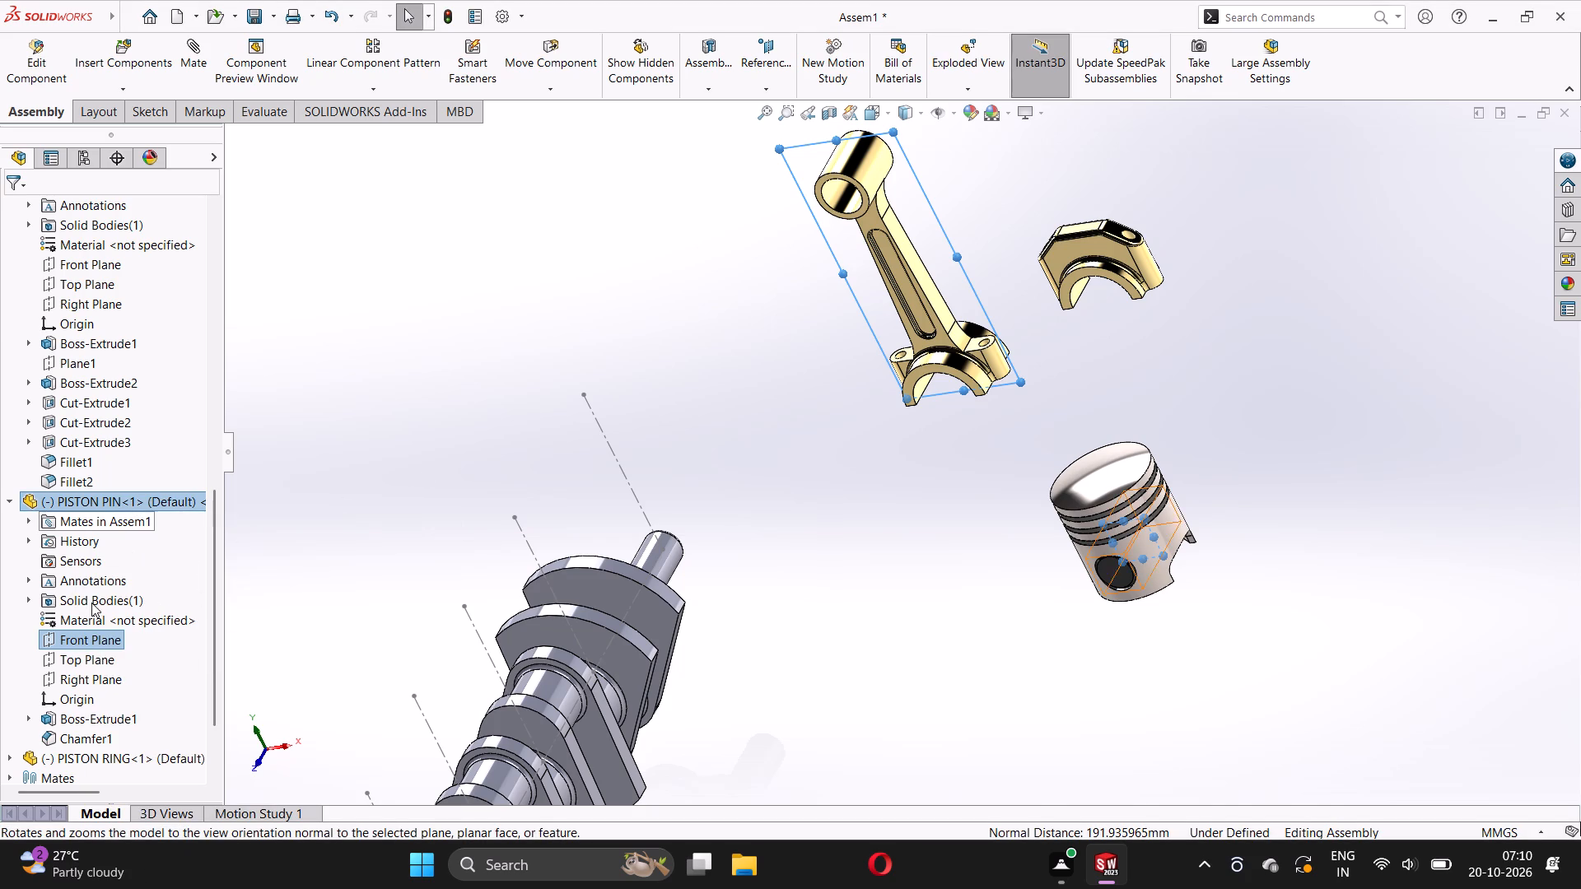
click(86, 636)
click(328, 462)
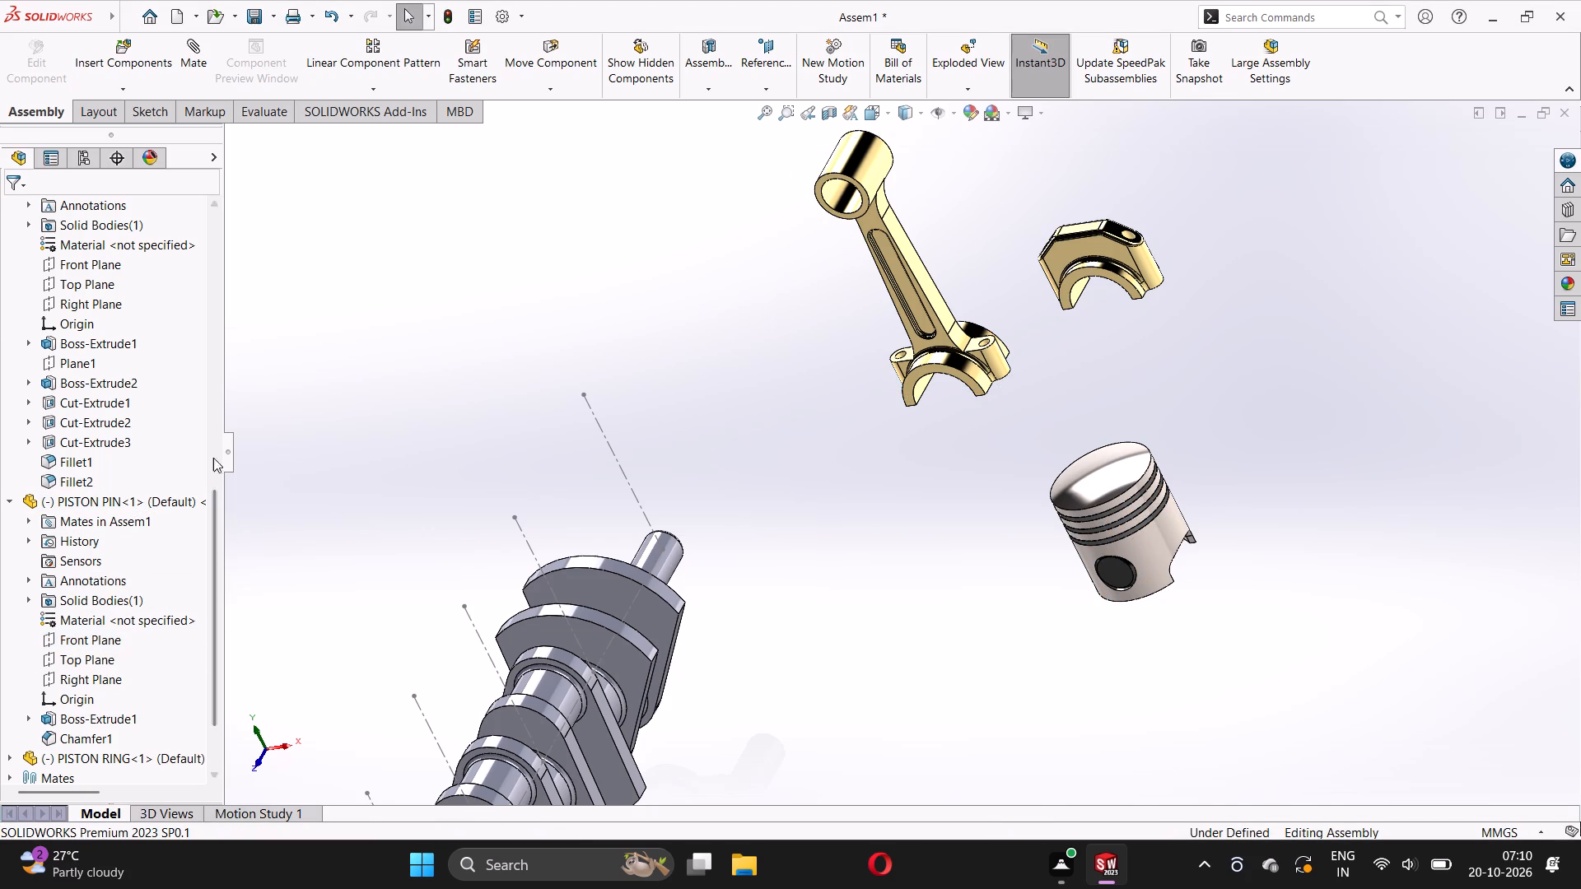
Mate the connecting rod's Front Plane coincident with the piston's Front Plane.
click(9, 503)
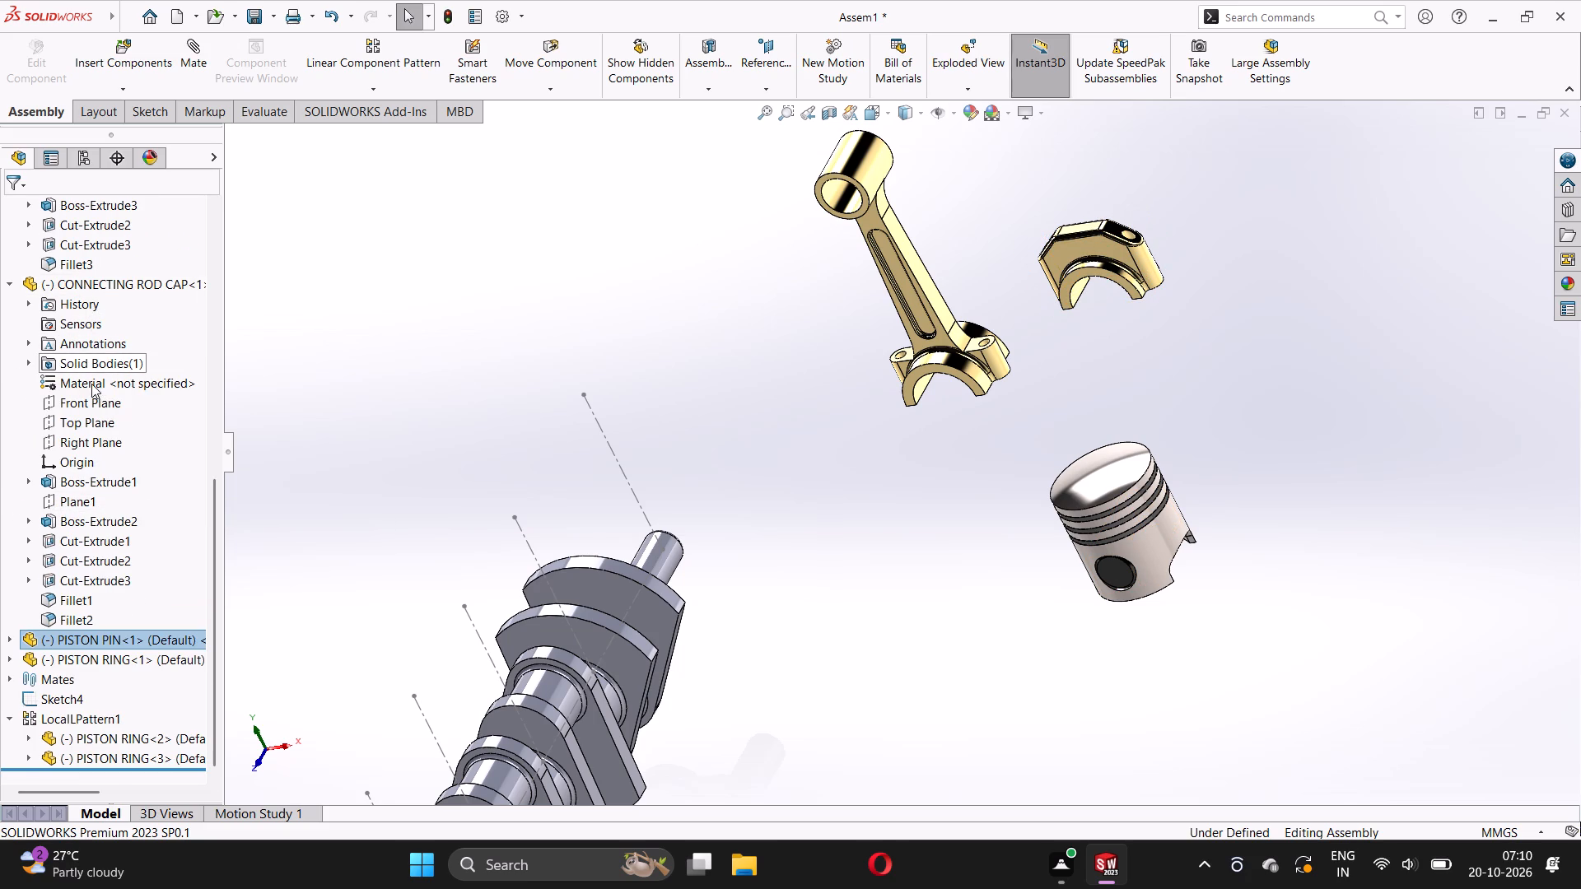
scroll(91, 384, up, 5)
ctrl+click(88, 283)
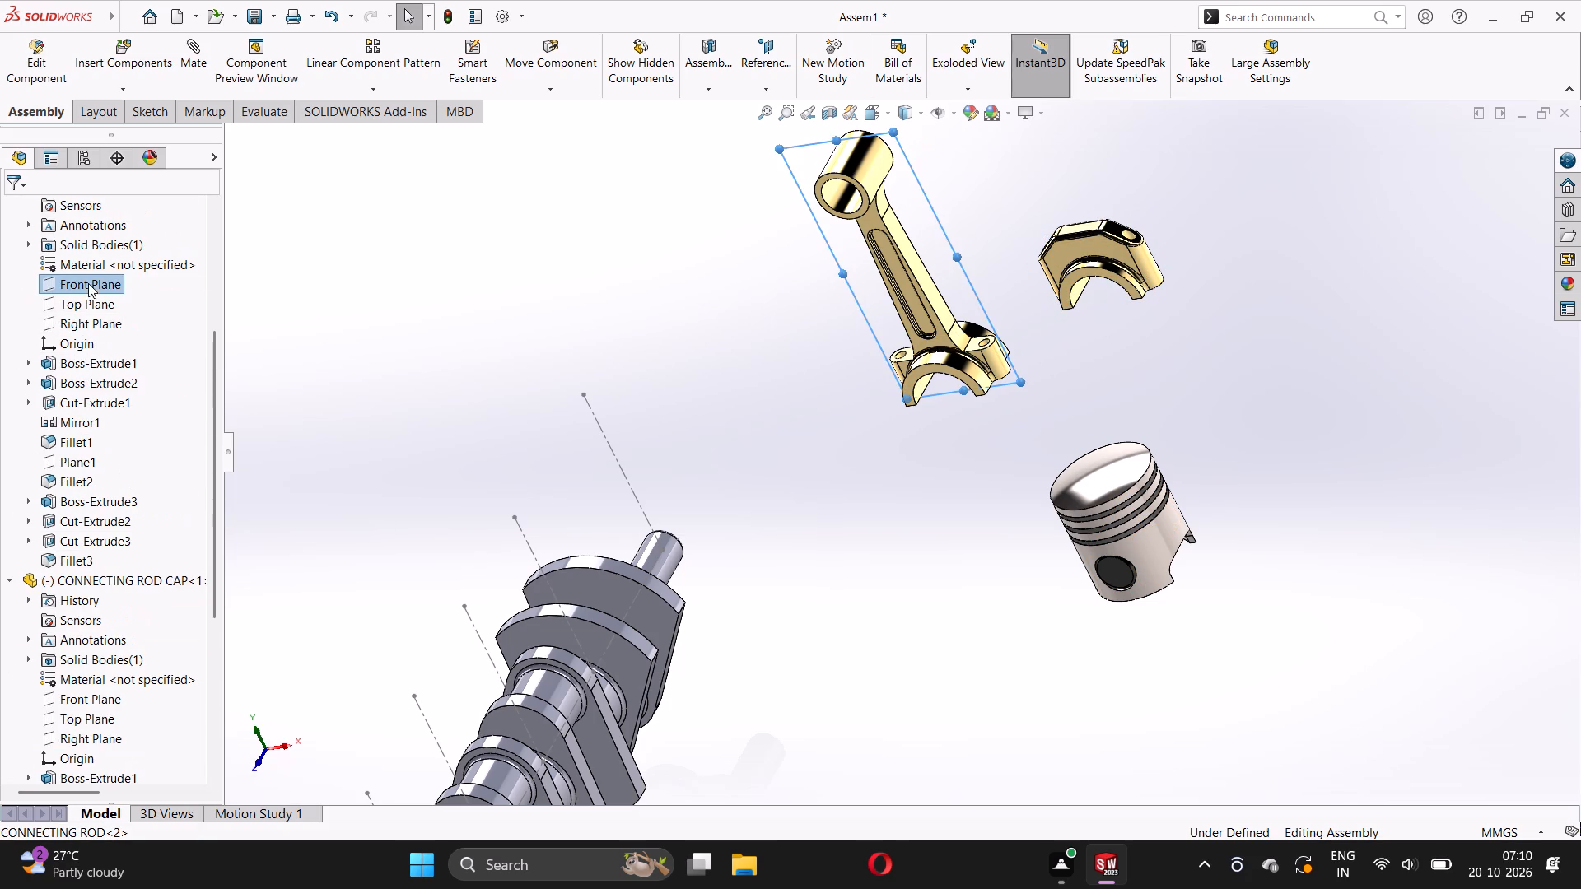
drag(214, 385, 216, 236)
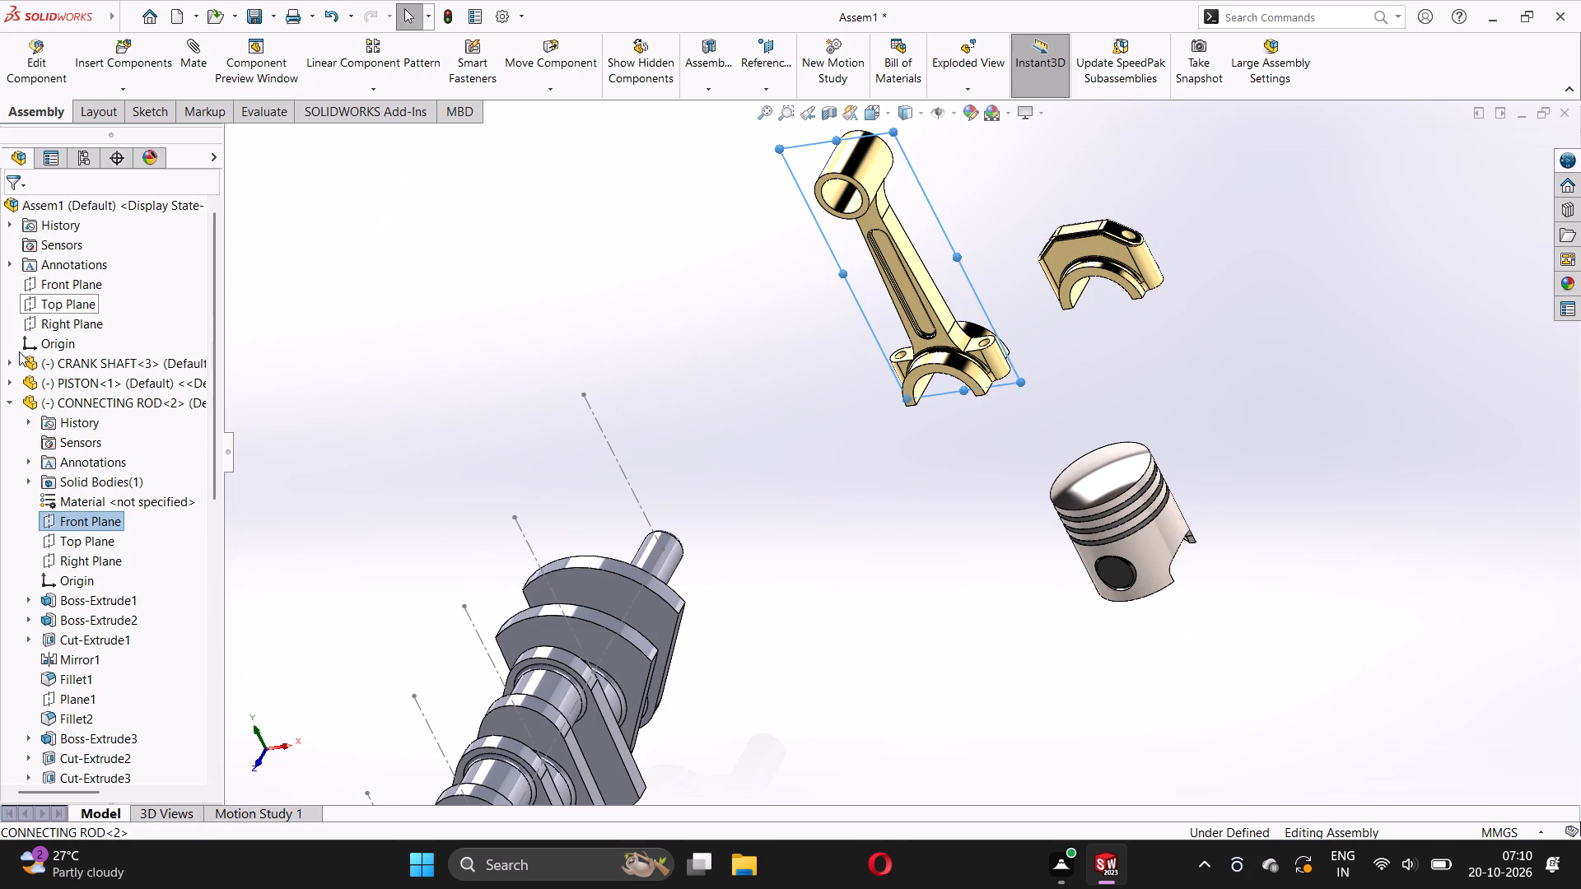
click(11, 381)
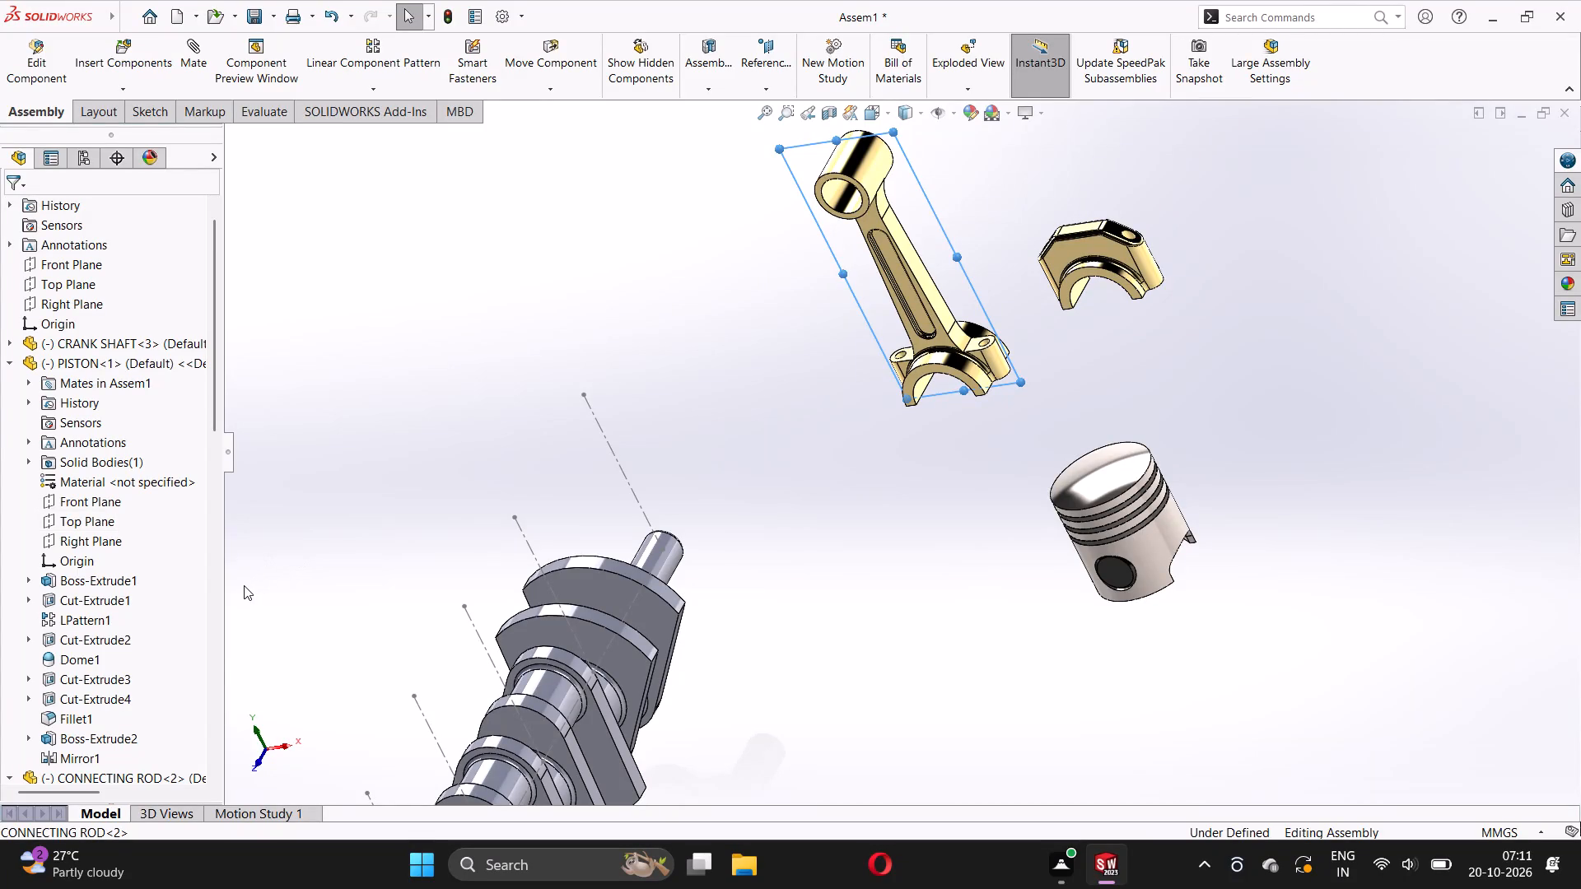
ctrl+click(86, 508)
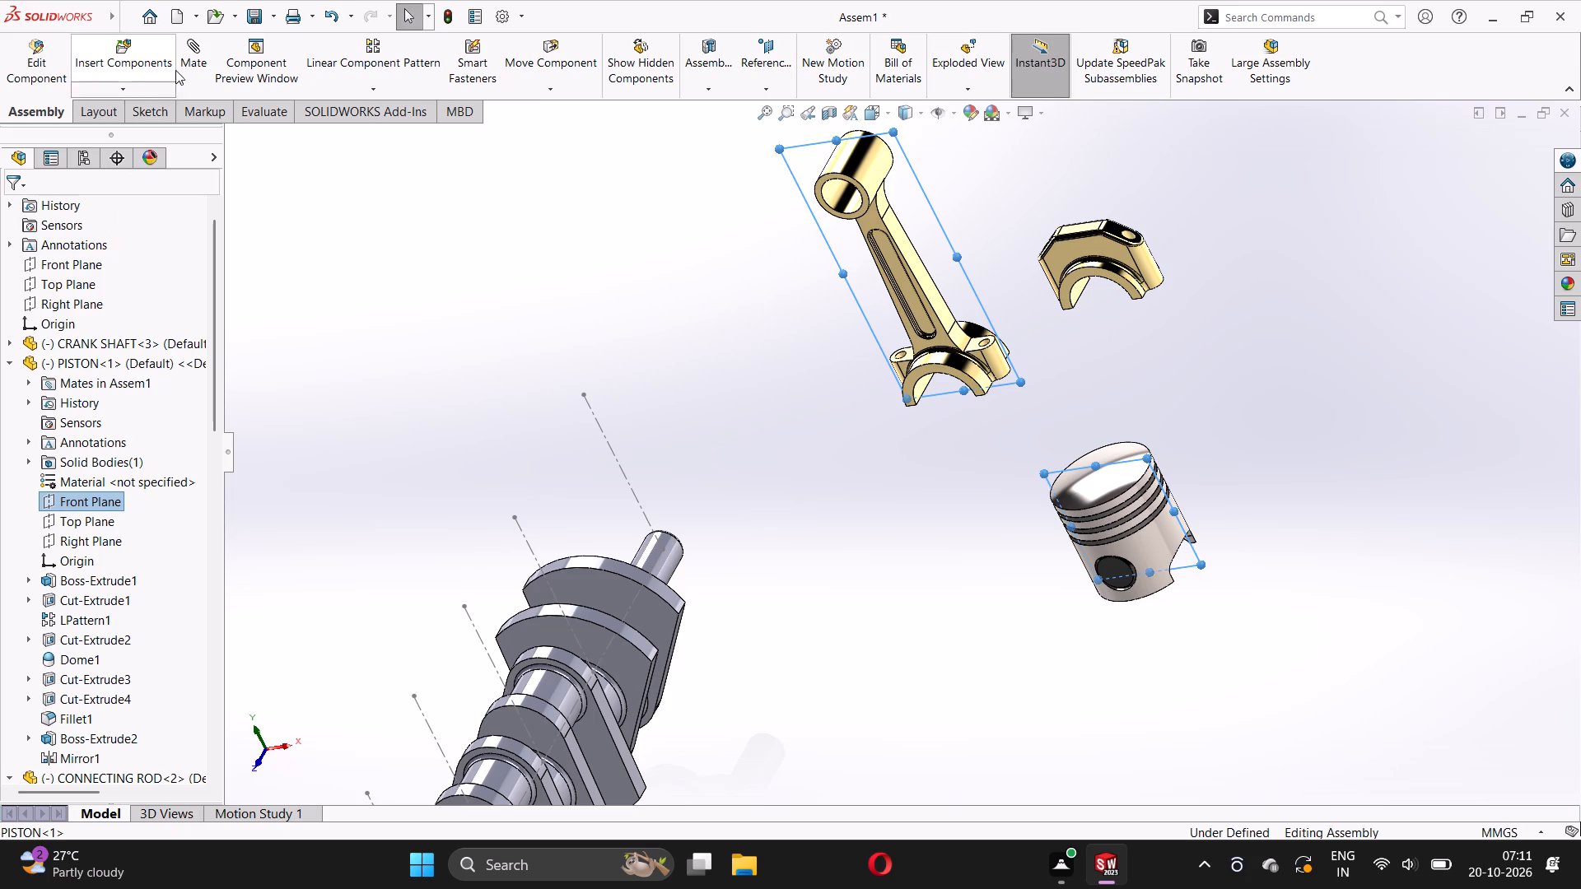
click(187, 58)
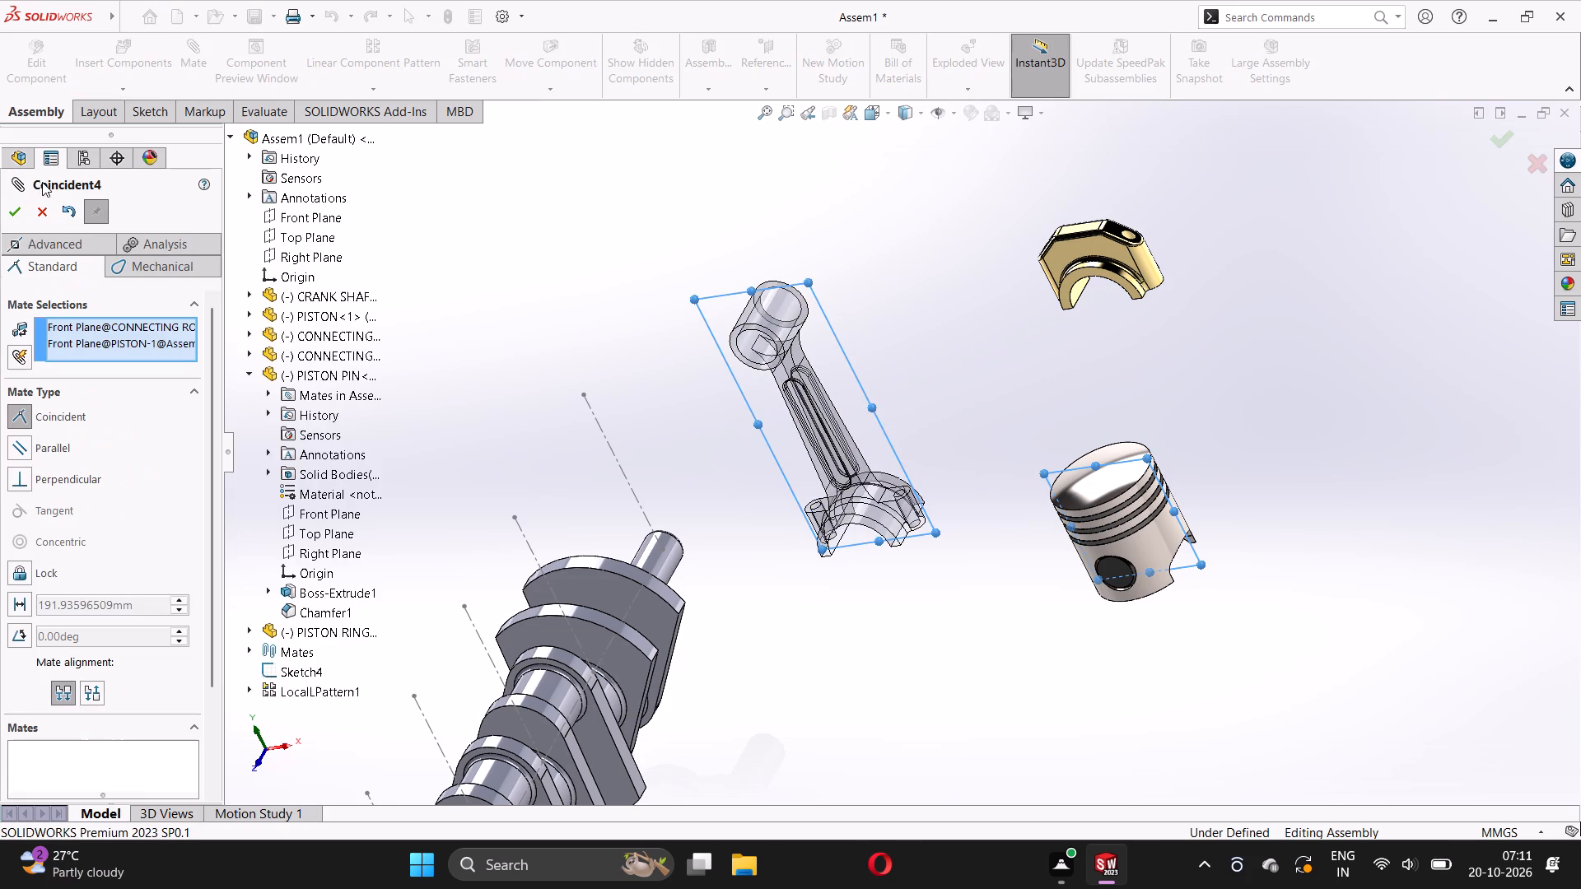
click(16, 209)
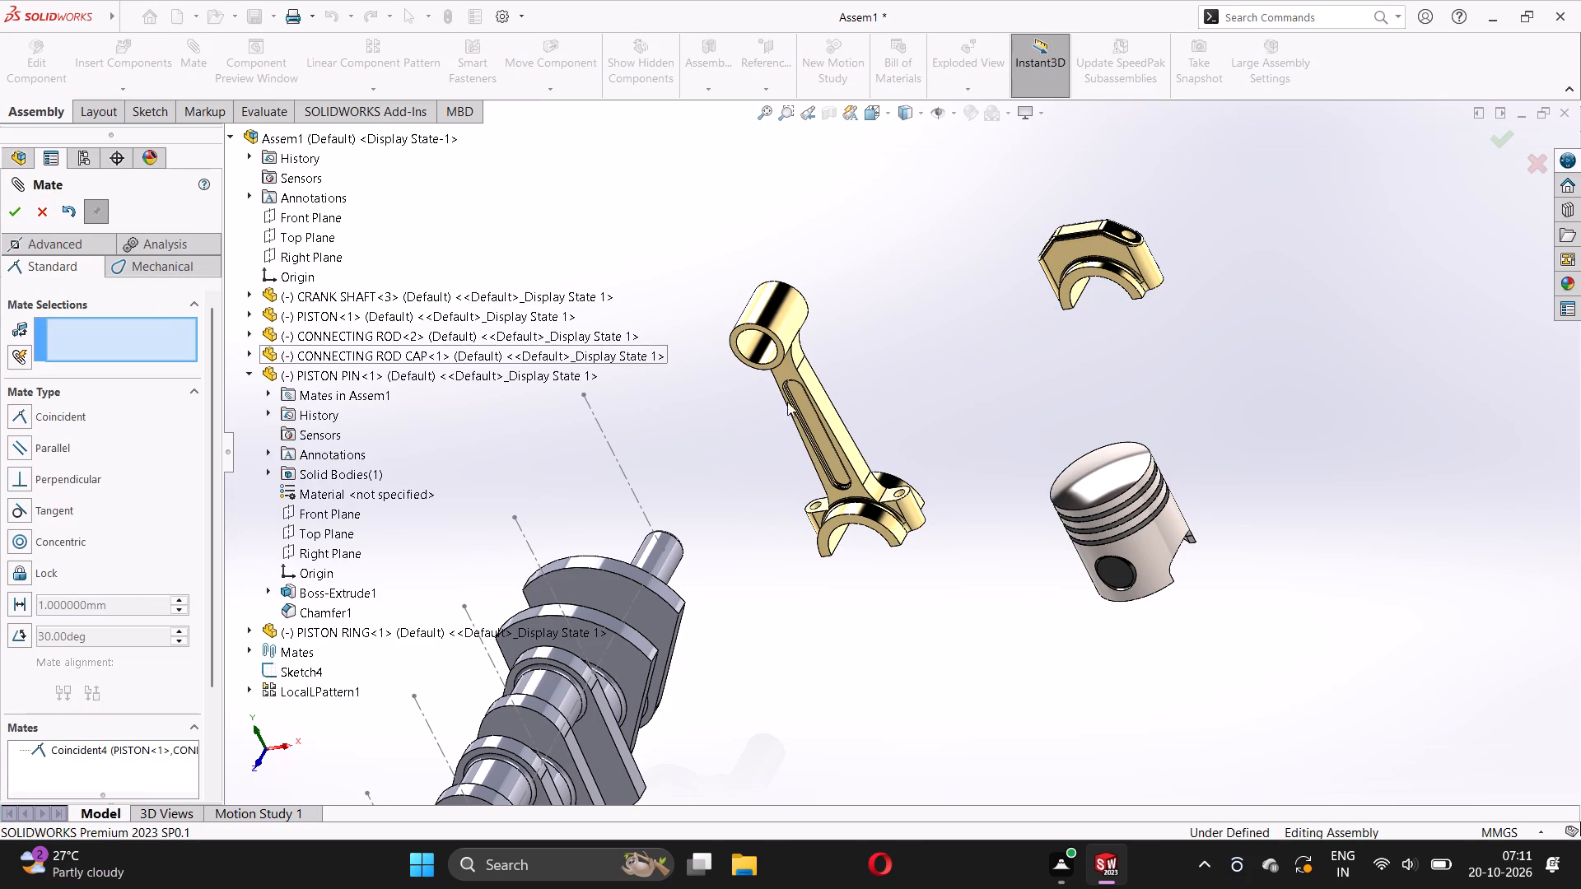
Move the connecting rod beside the piston and mate its small-end bore concentric with the piston pin.
drag(795, 392, 1278, 607)
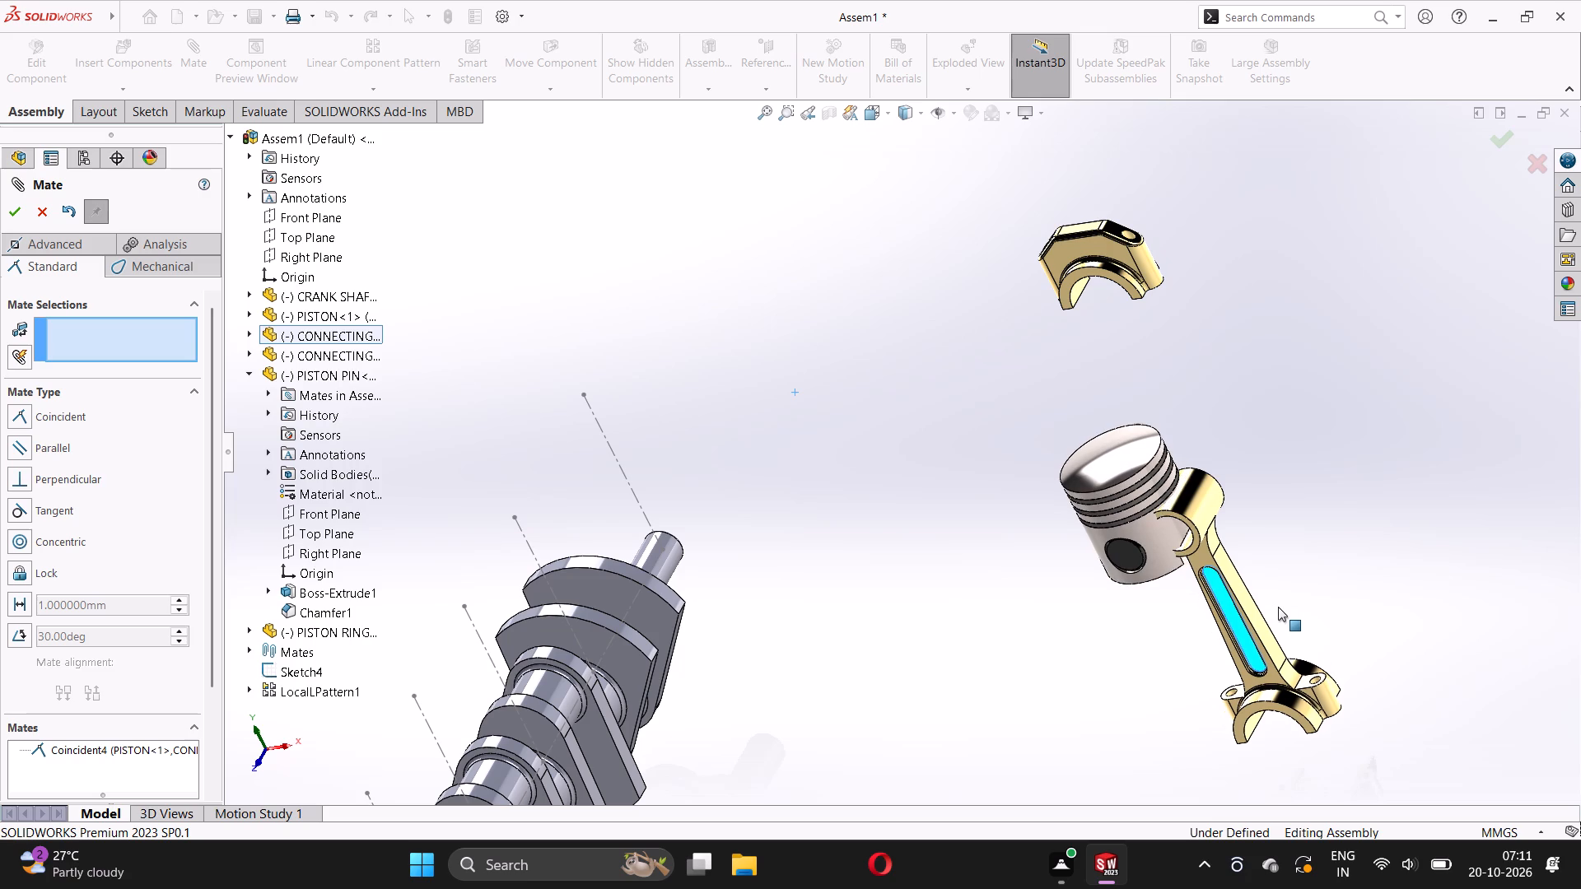
drag(1278, 607, 1279, 589)
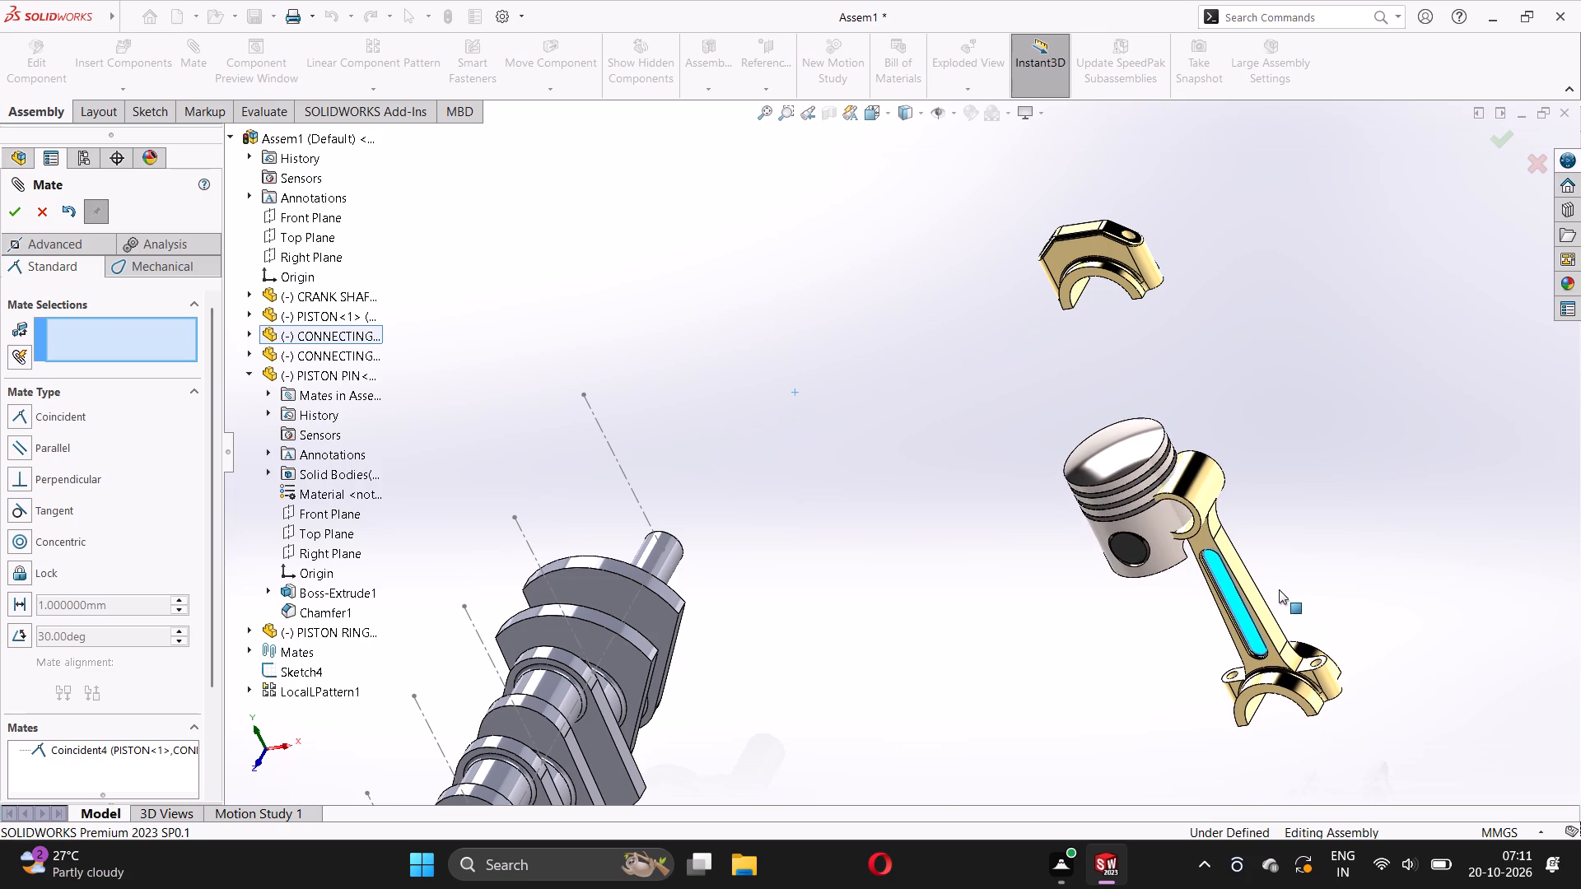
drag(1279, 589, 1280, 591)
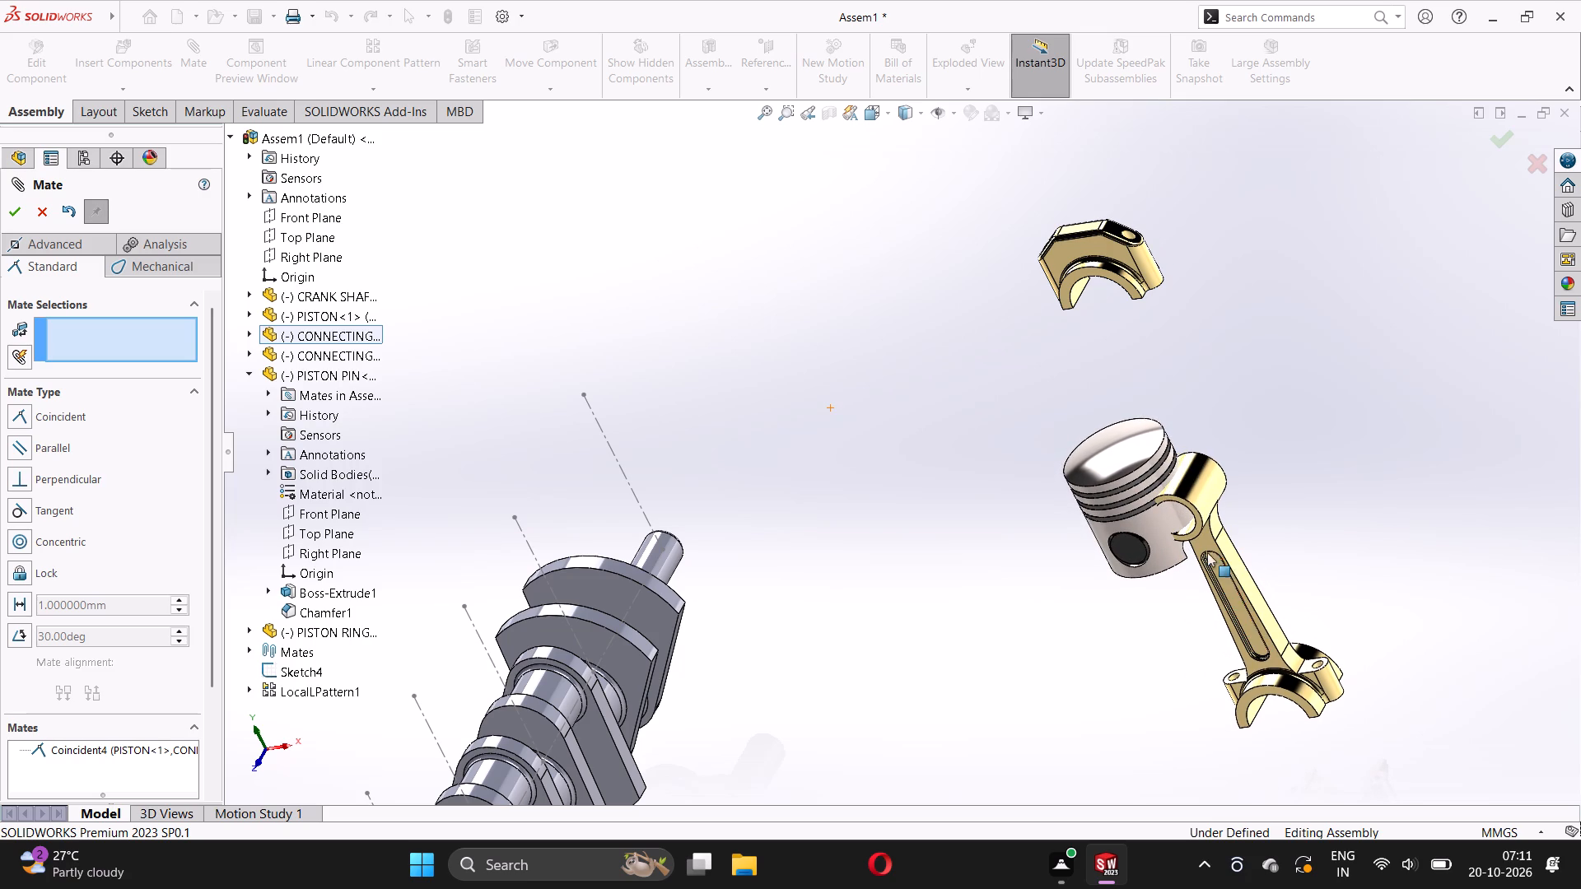
middle_drag(1131, 596, 1090, 453)
scroll(1226, 526, down, 2)
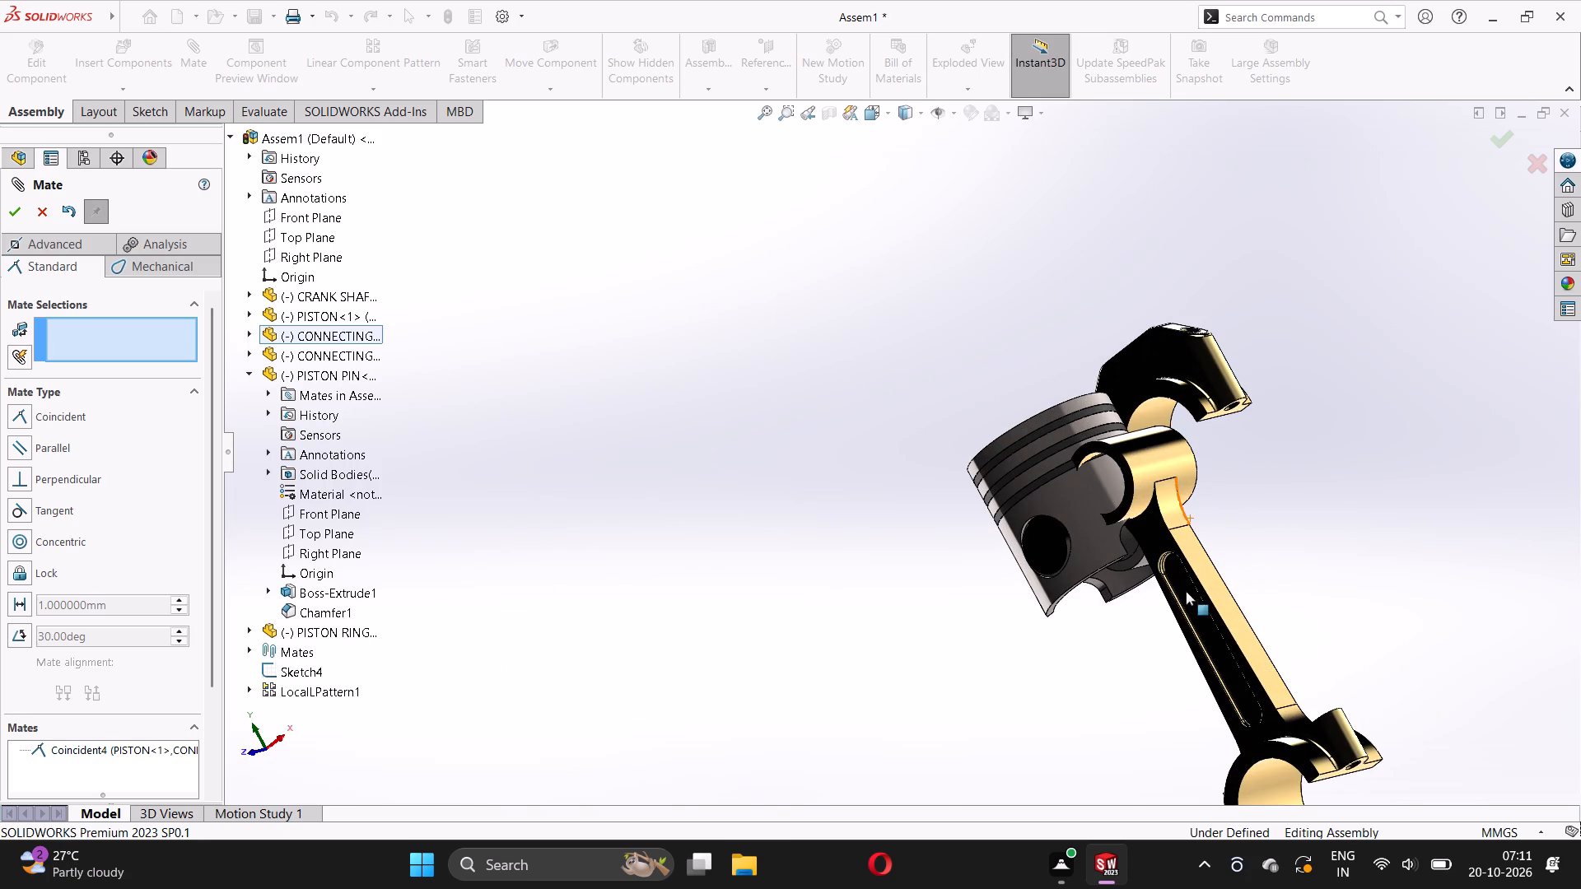
drag(1186, 591, 1406, 695)
click(1238, 548)
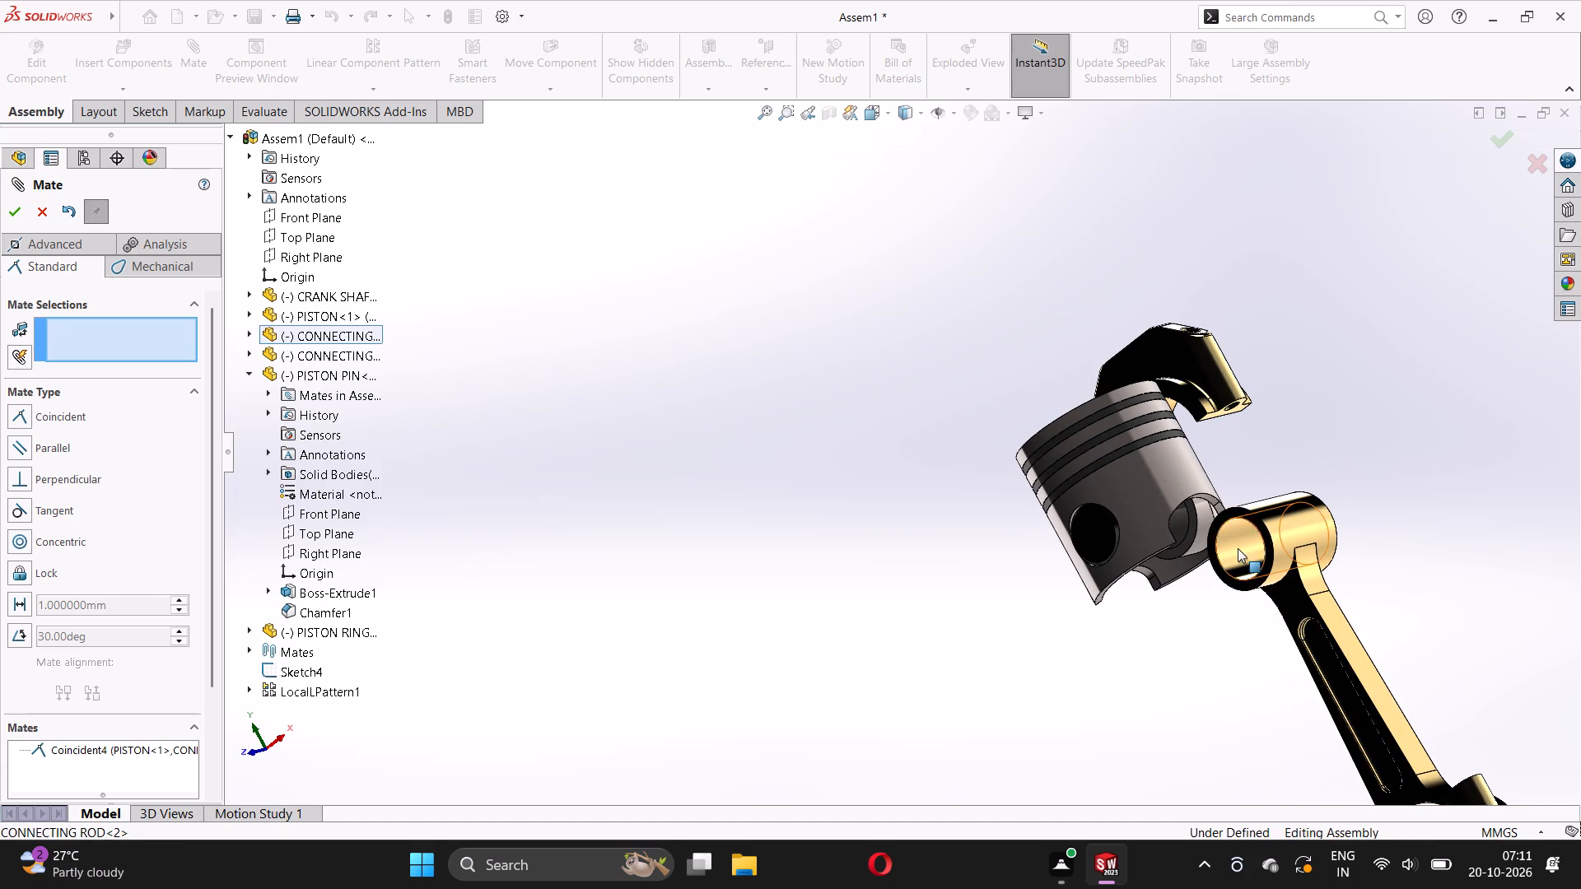
middle_drag(1127, 606, 1043, 472)
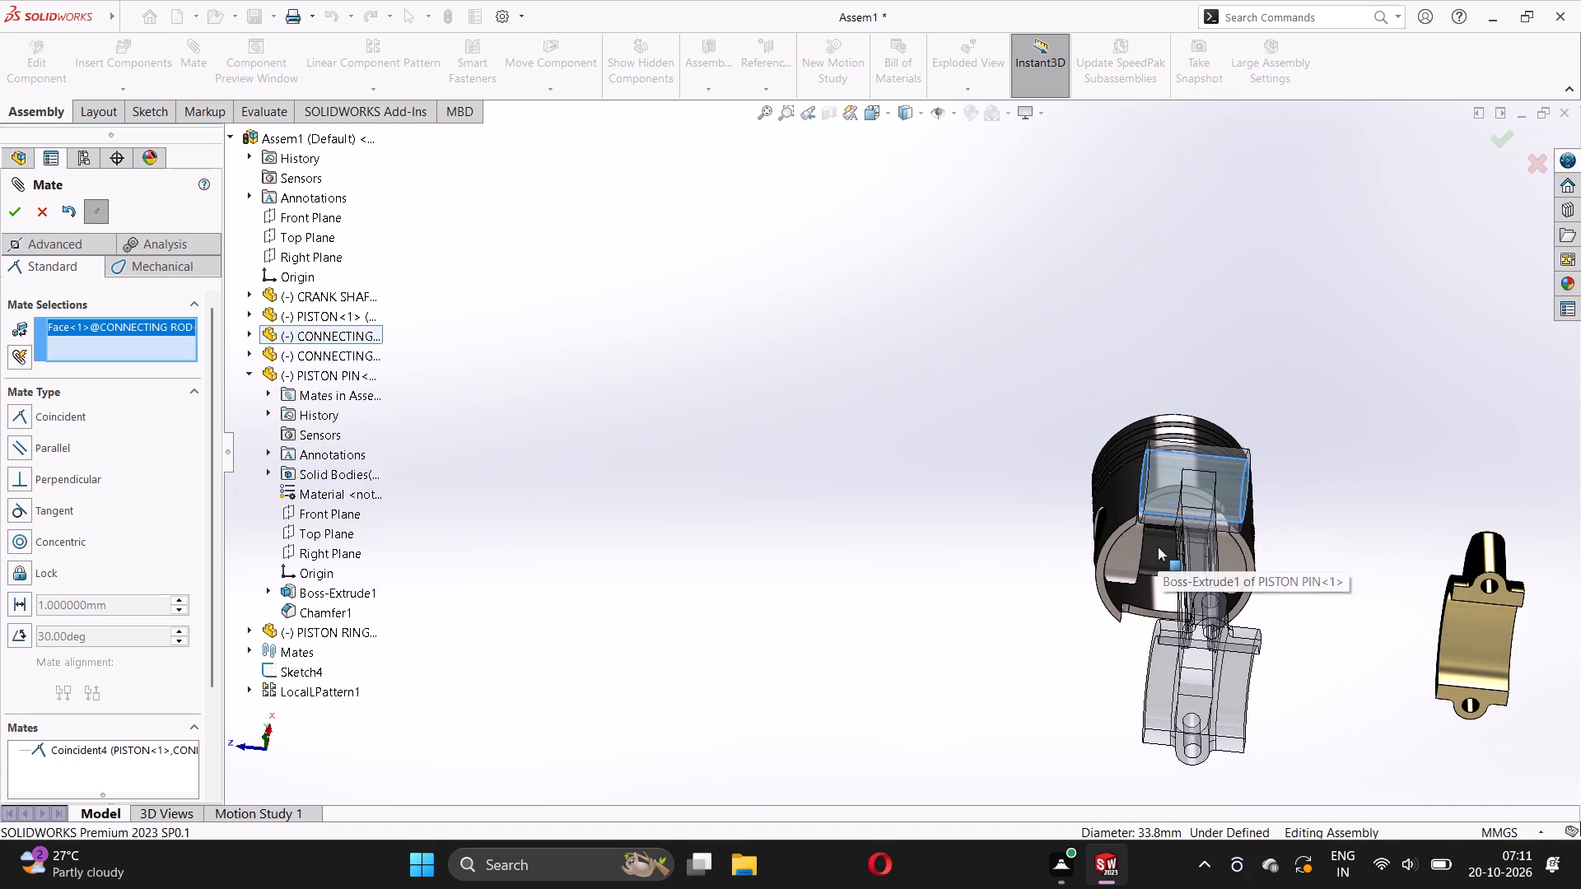
scroll(1157, 546, down, 6)
click(1060, 499)
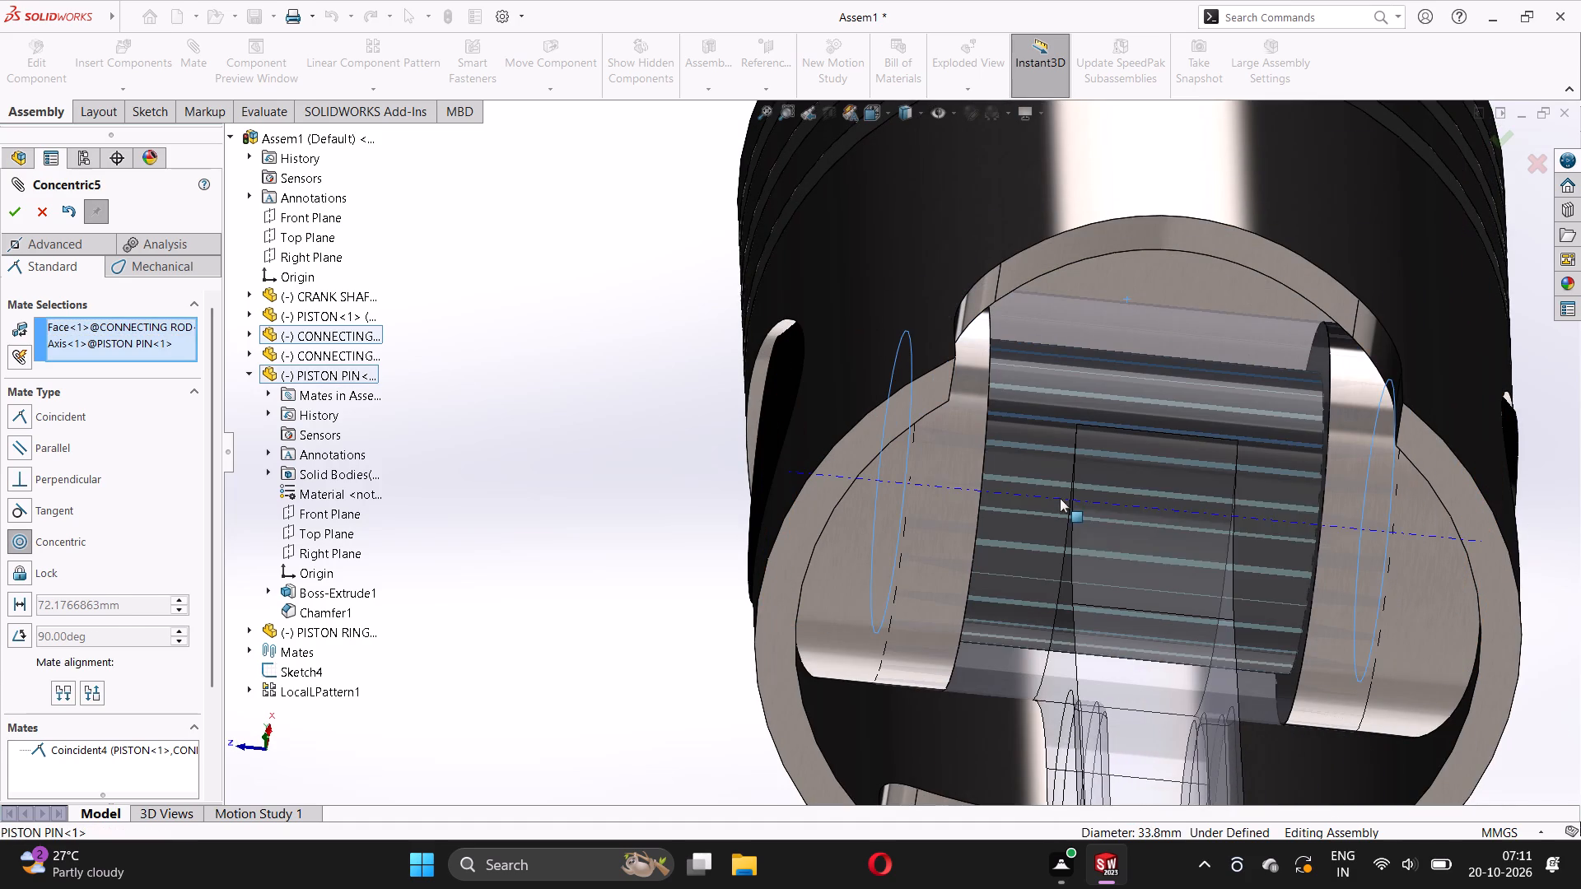
click(1336, 521)
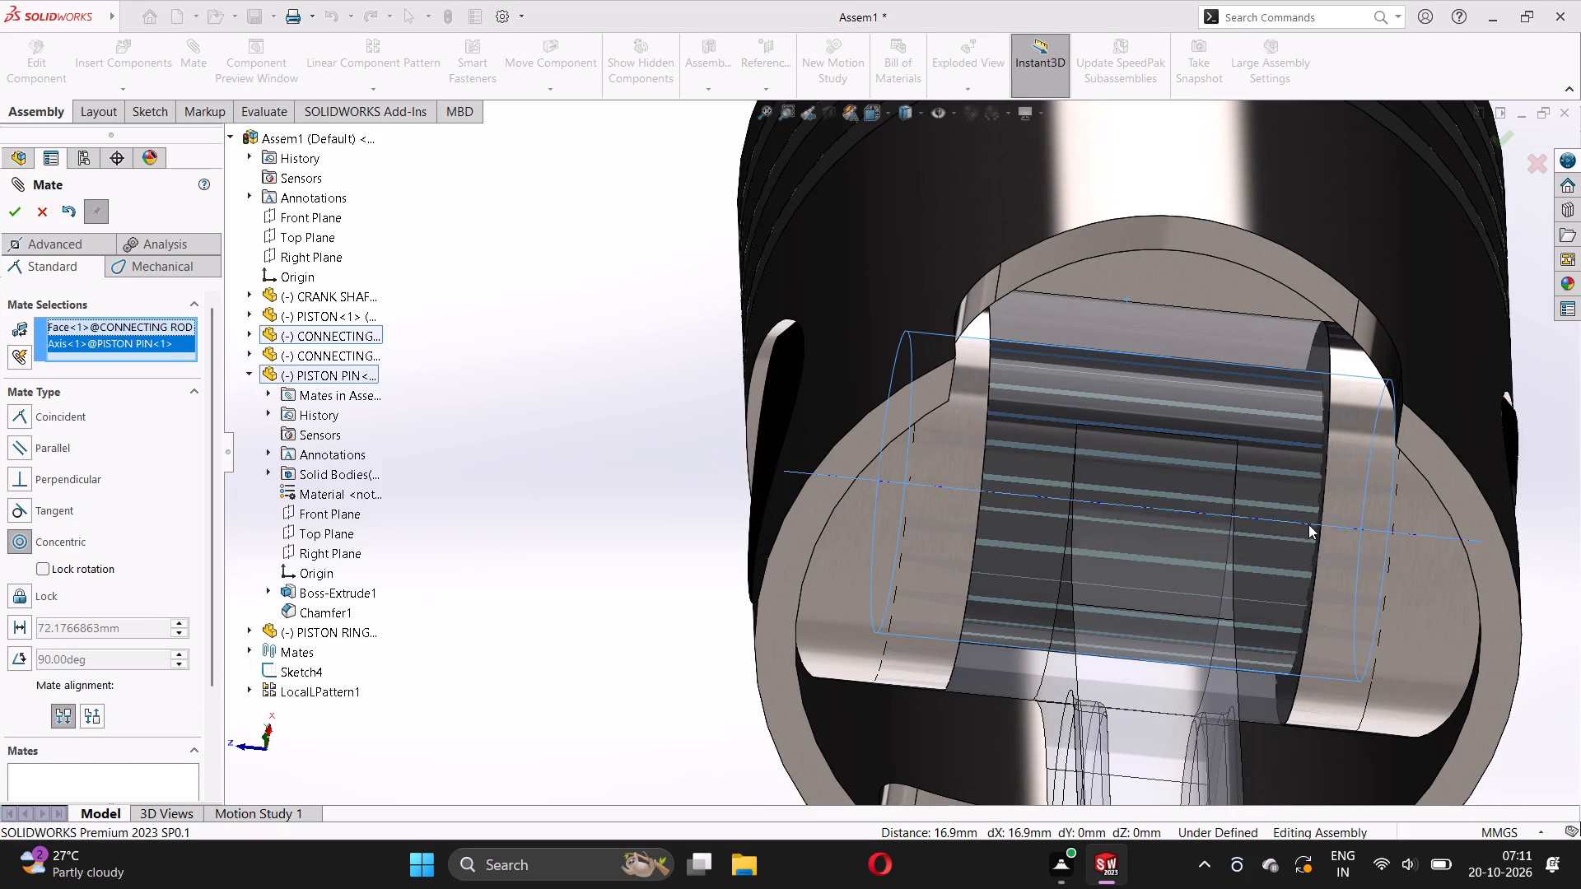
Examine from several sides how the connecting rod's small end sits inside the piston around the pin.
scroll(1104, 509, up, 3)
middle_drag(1069, 498, 1038, 558)
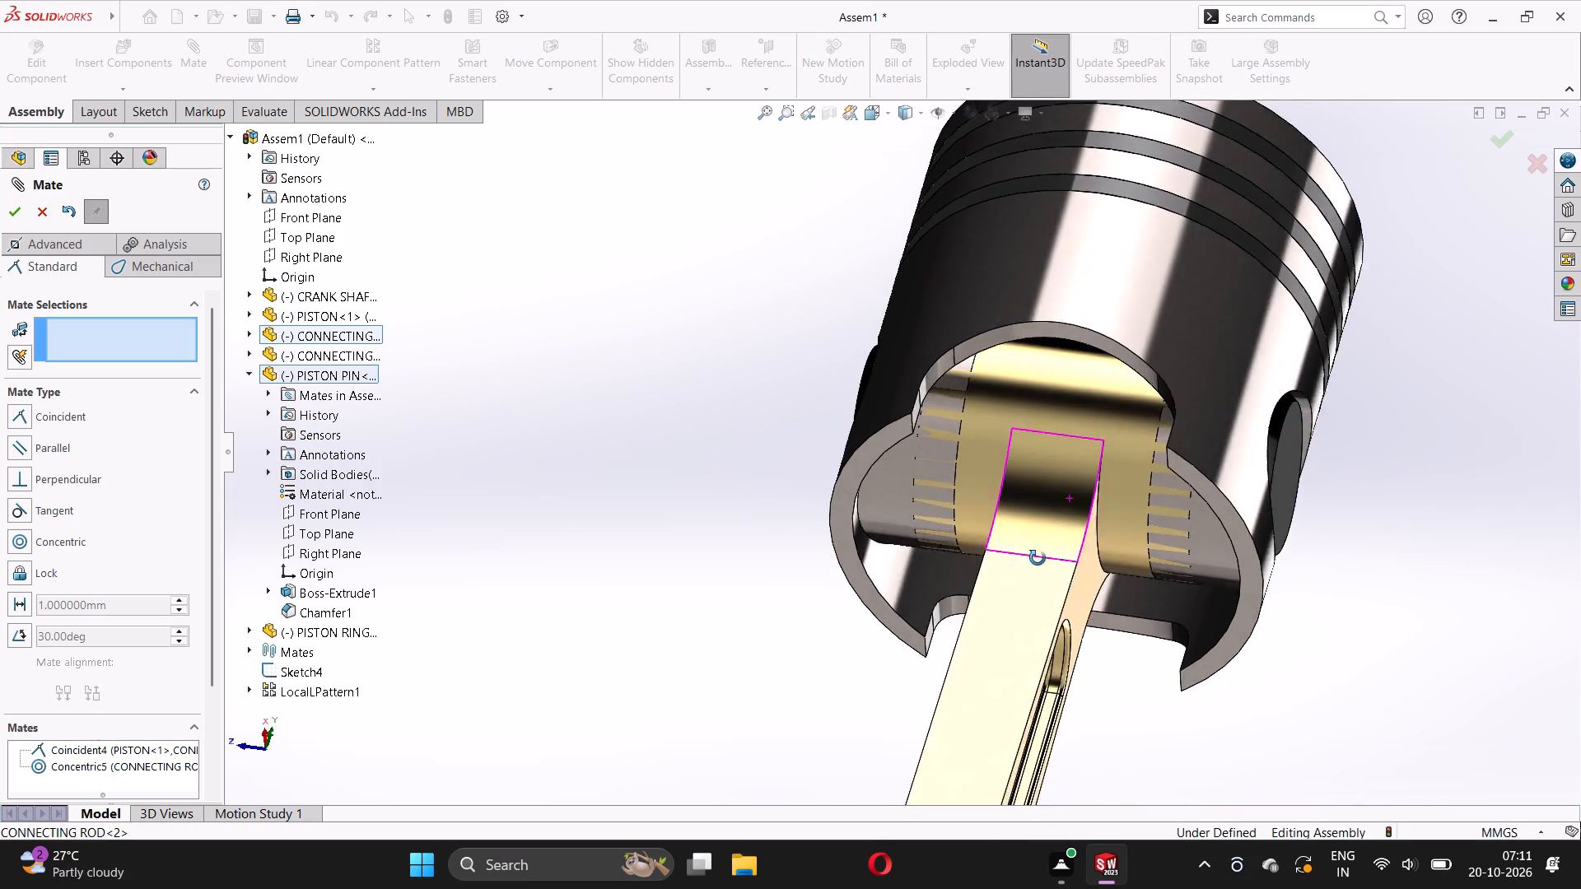
middle_drag(1038, 558, 1047, 630)
scroll(1012, 493, up, 3)
scroll(1013, 444, down, 2)
drag(1011, 445, 1002, 445)
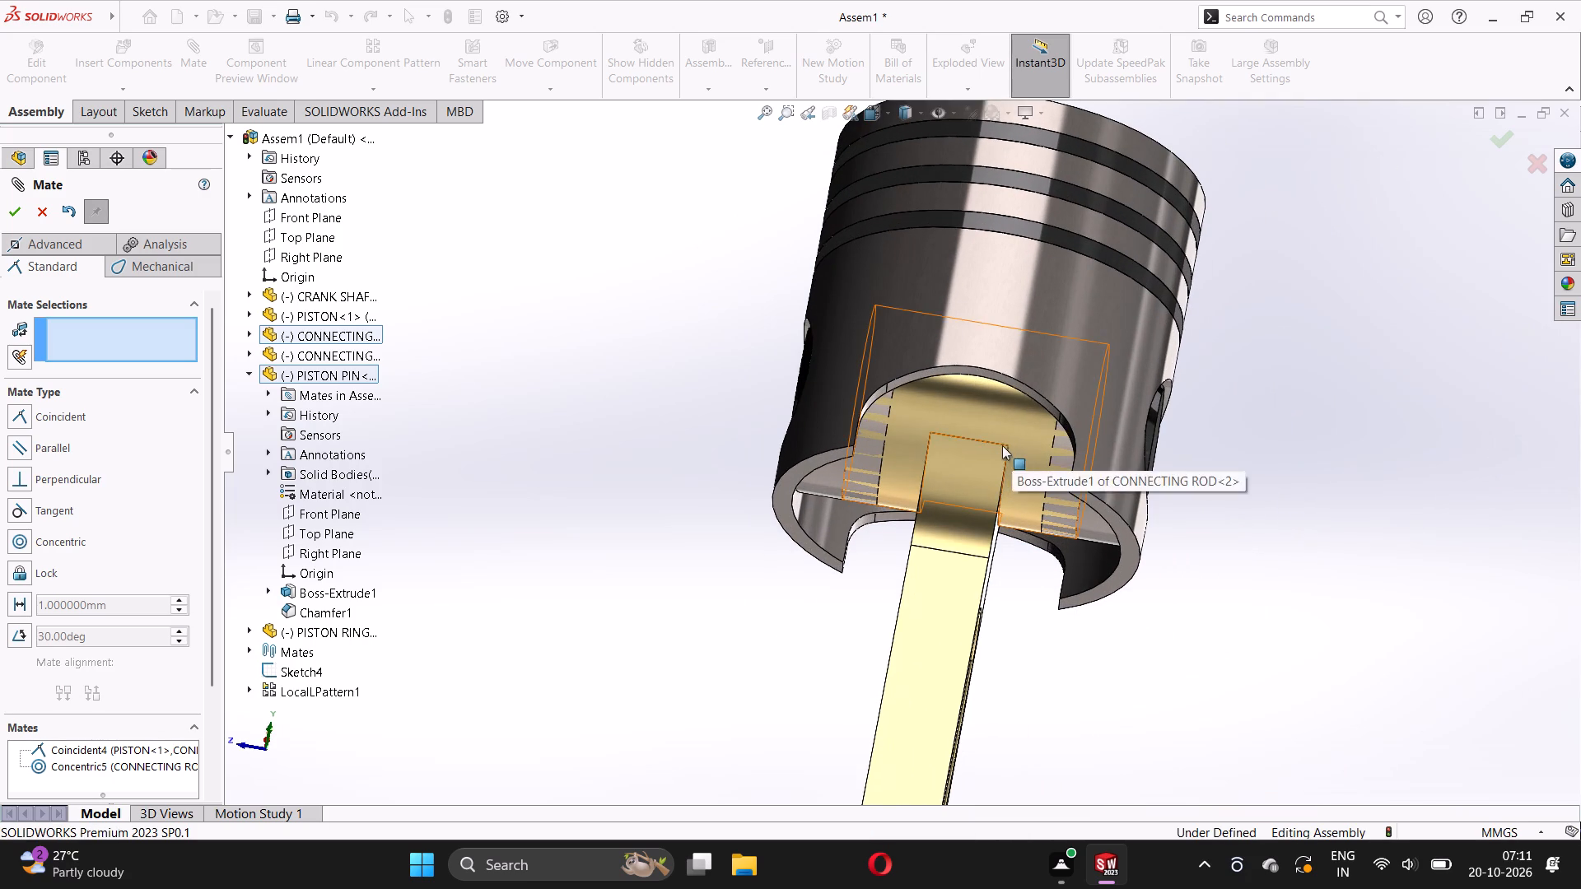
drag(1002, 445, 991, 445)
scroll(997, 448, up, 4)
middle_drag(915, 478, 929, 486)
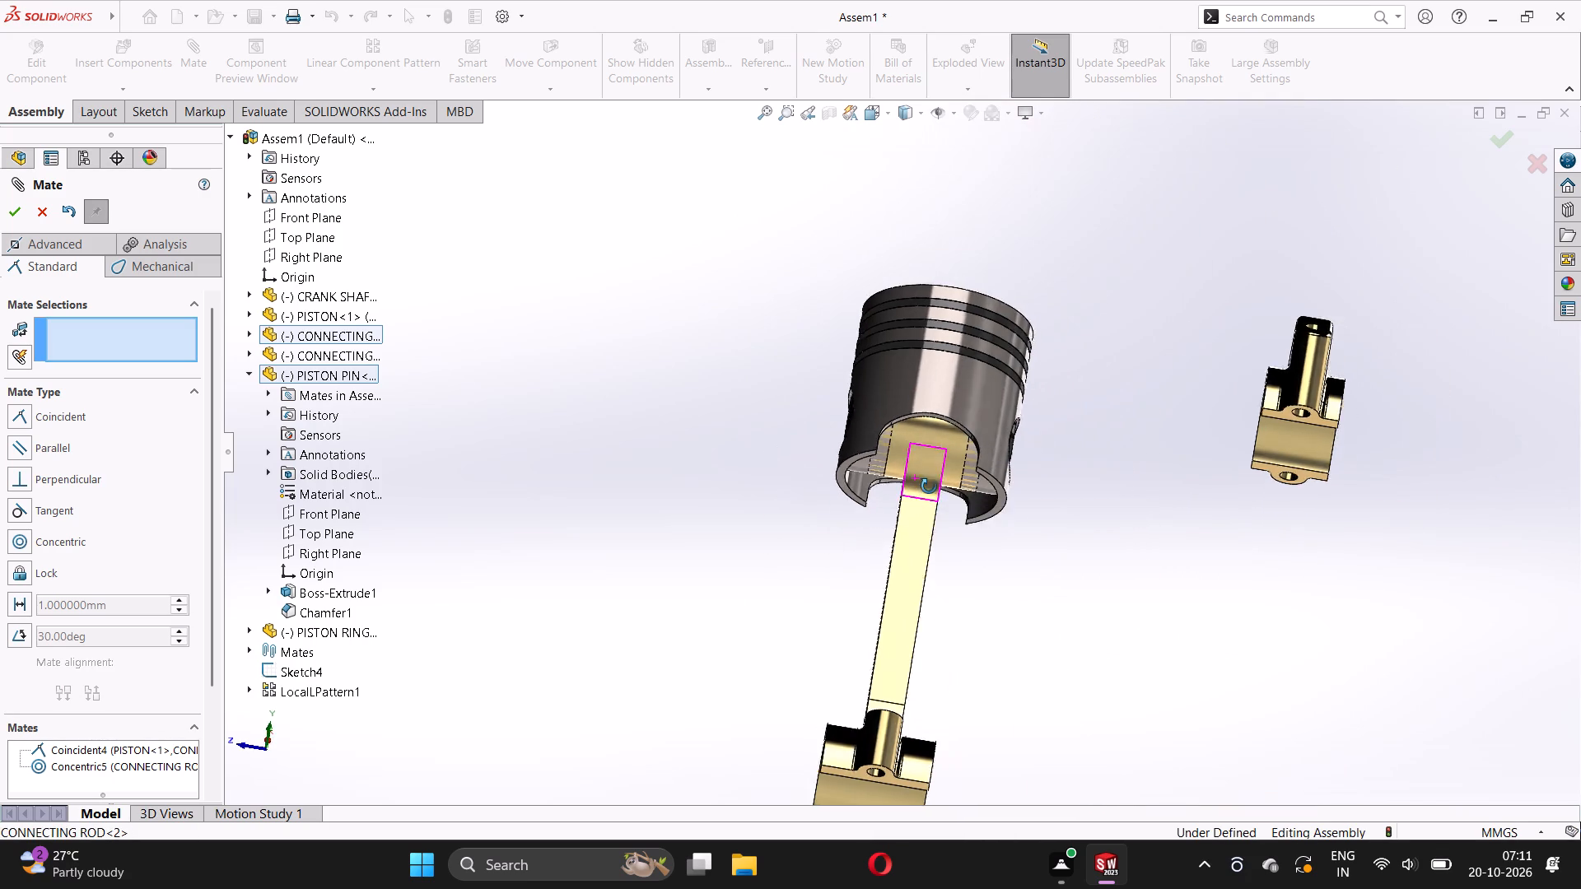
middle_drag(929, 486, 1070, 594)
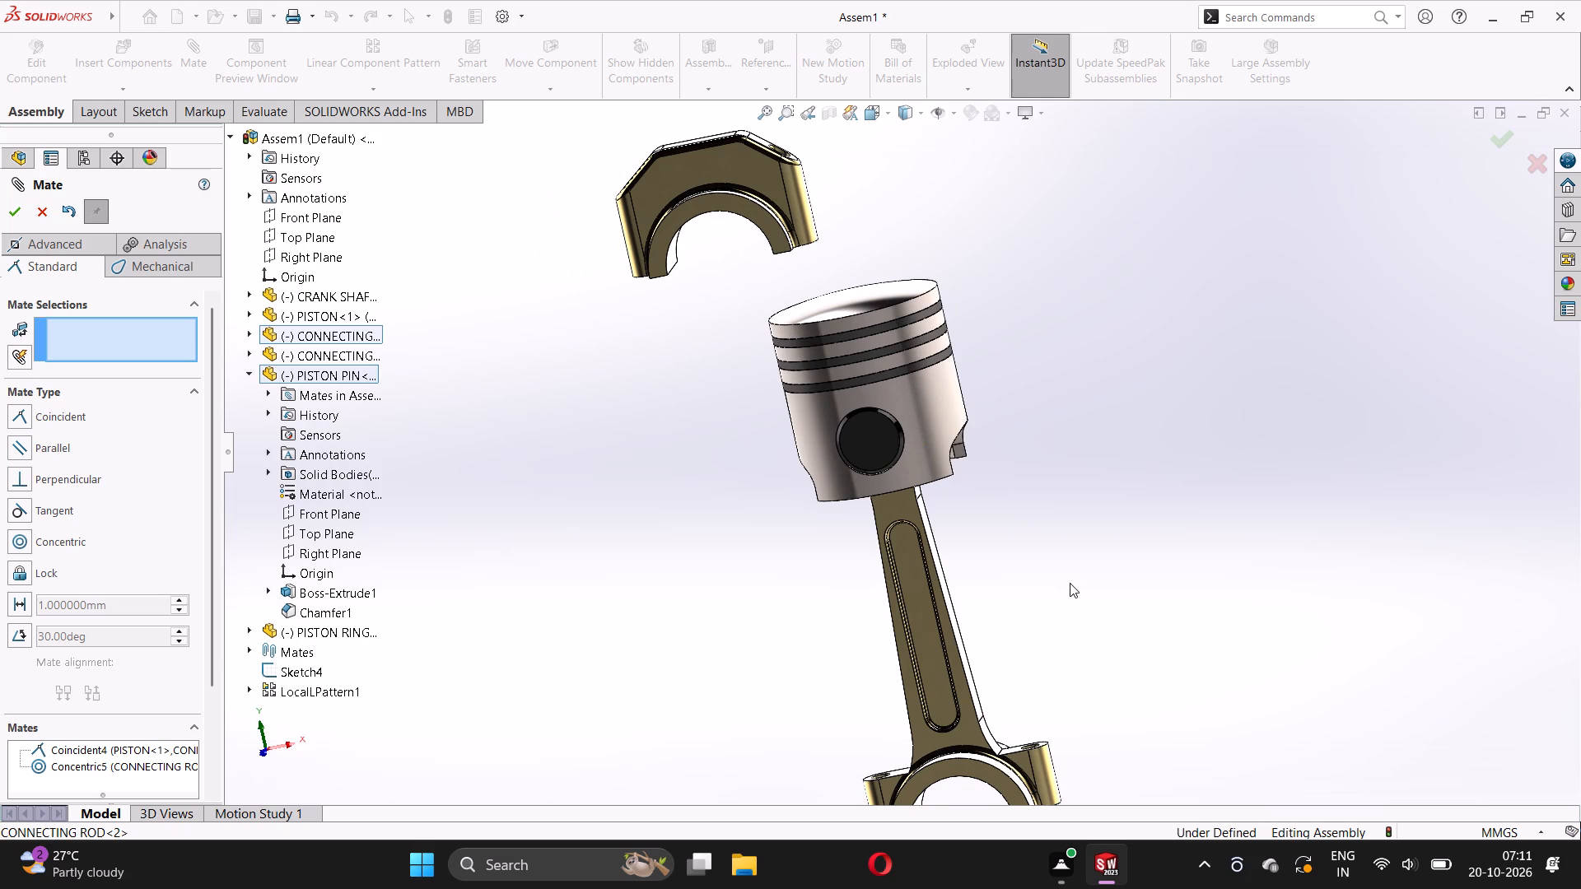
middle_drag(926, 519, 802, 394)
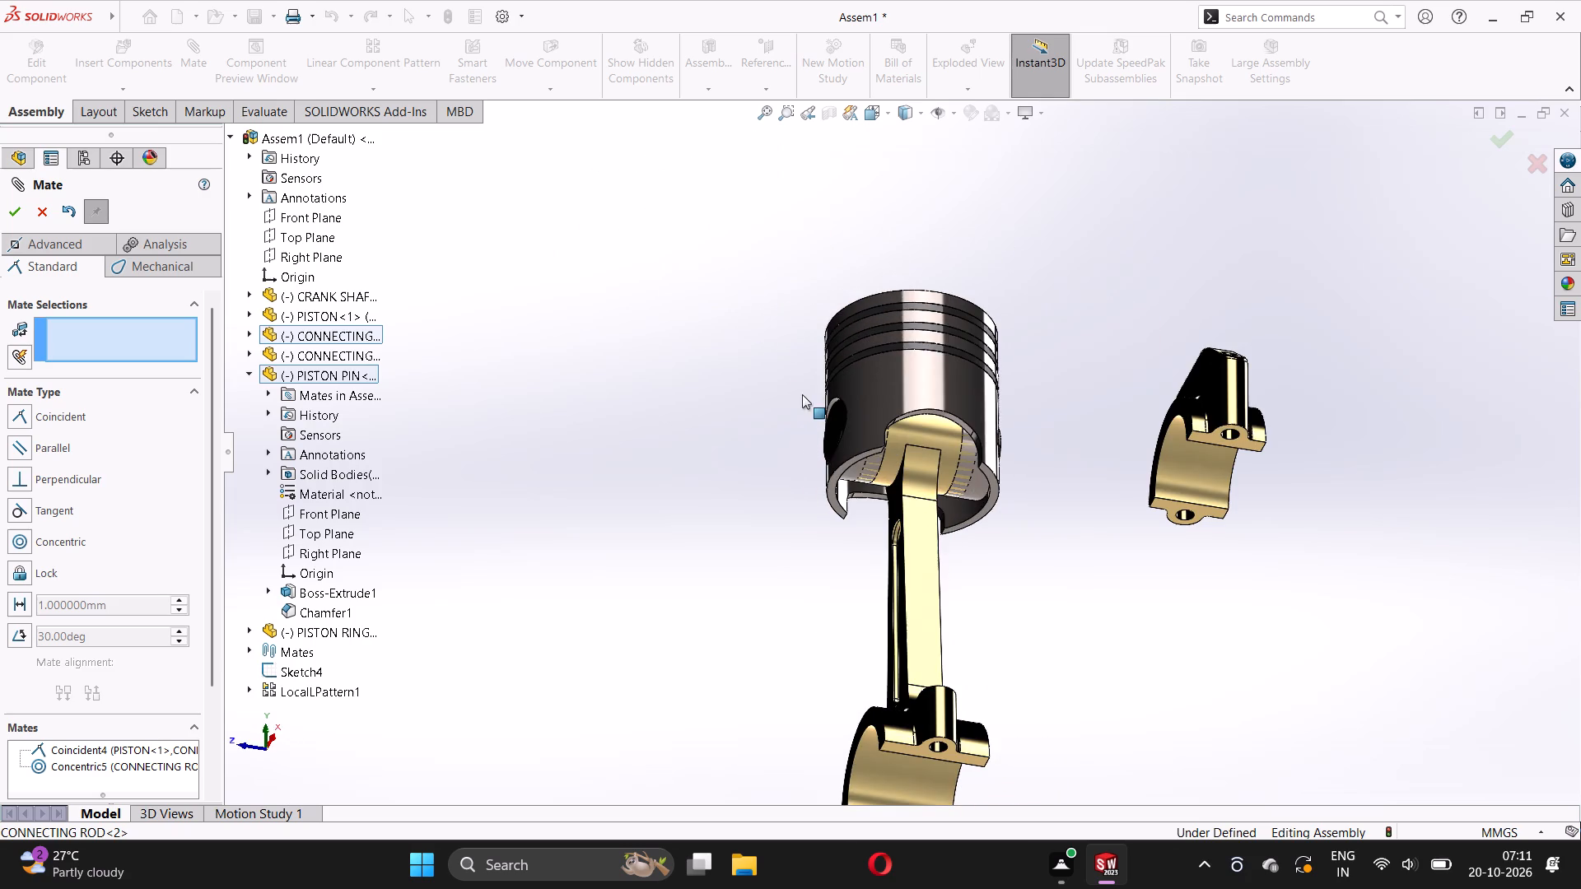
scroll(906, 378, up, 2)
middle_drag(907, 378, 885, 552)
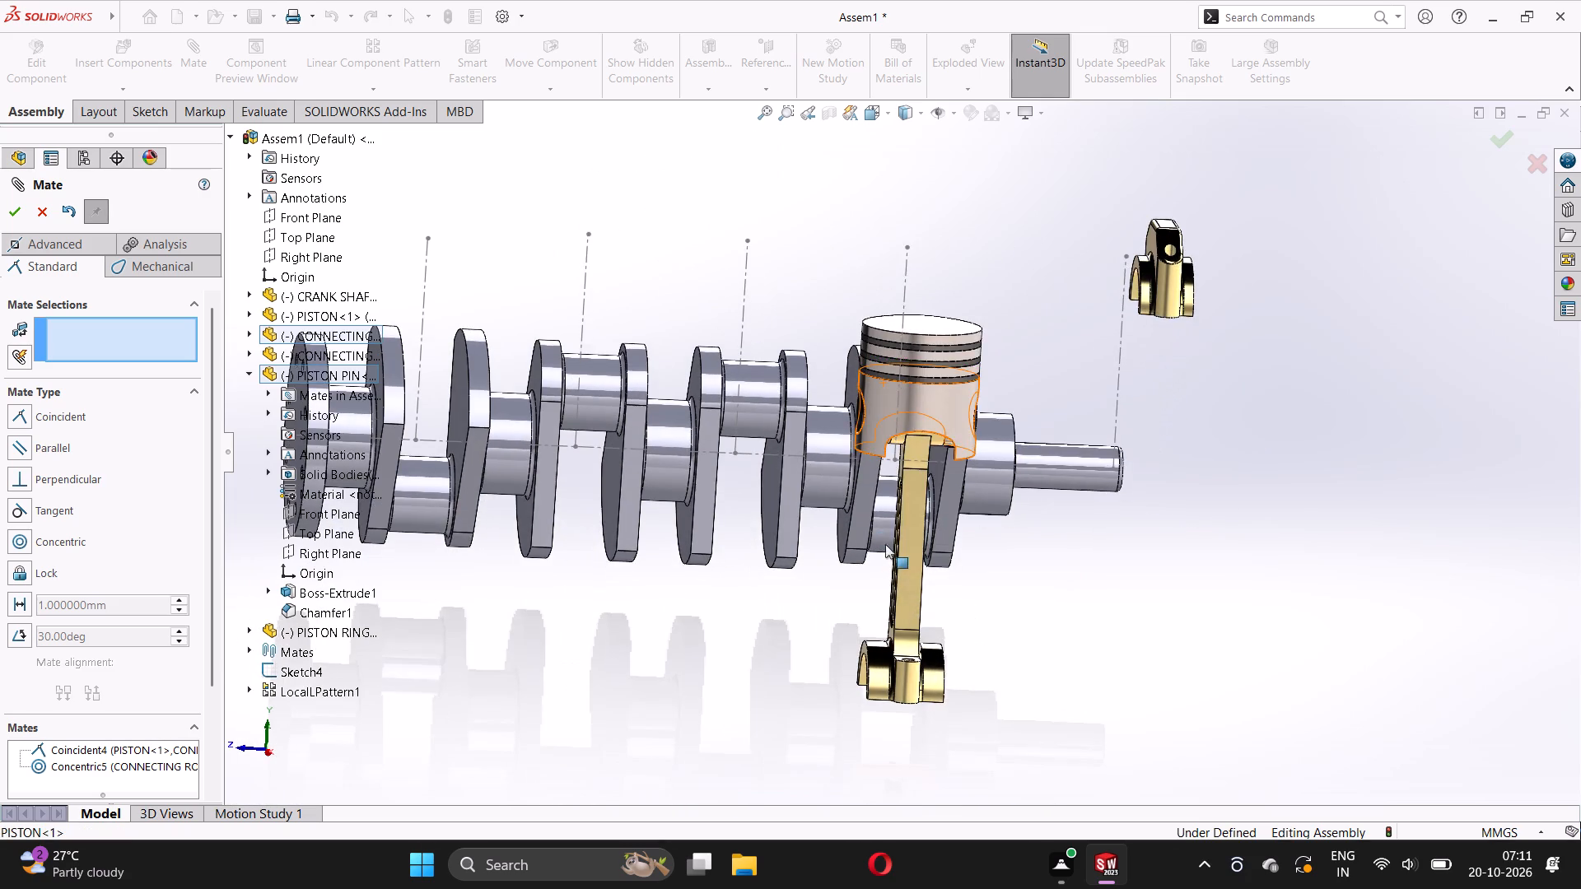
Move the loose connecting rod cap down next to the connecting rod's big end.
scroll(910, 407, up, 5)
scroll(911, 417, down, 1)
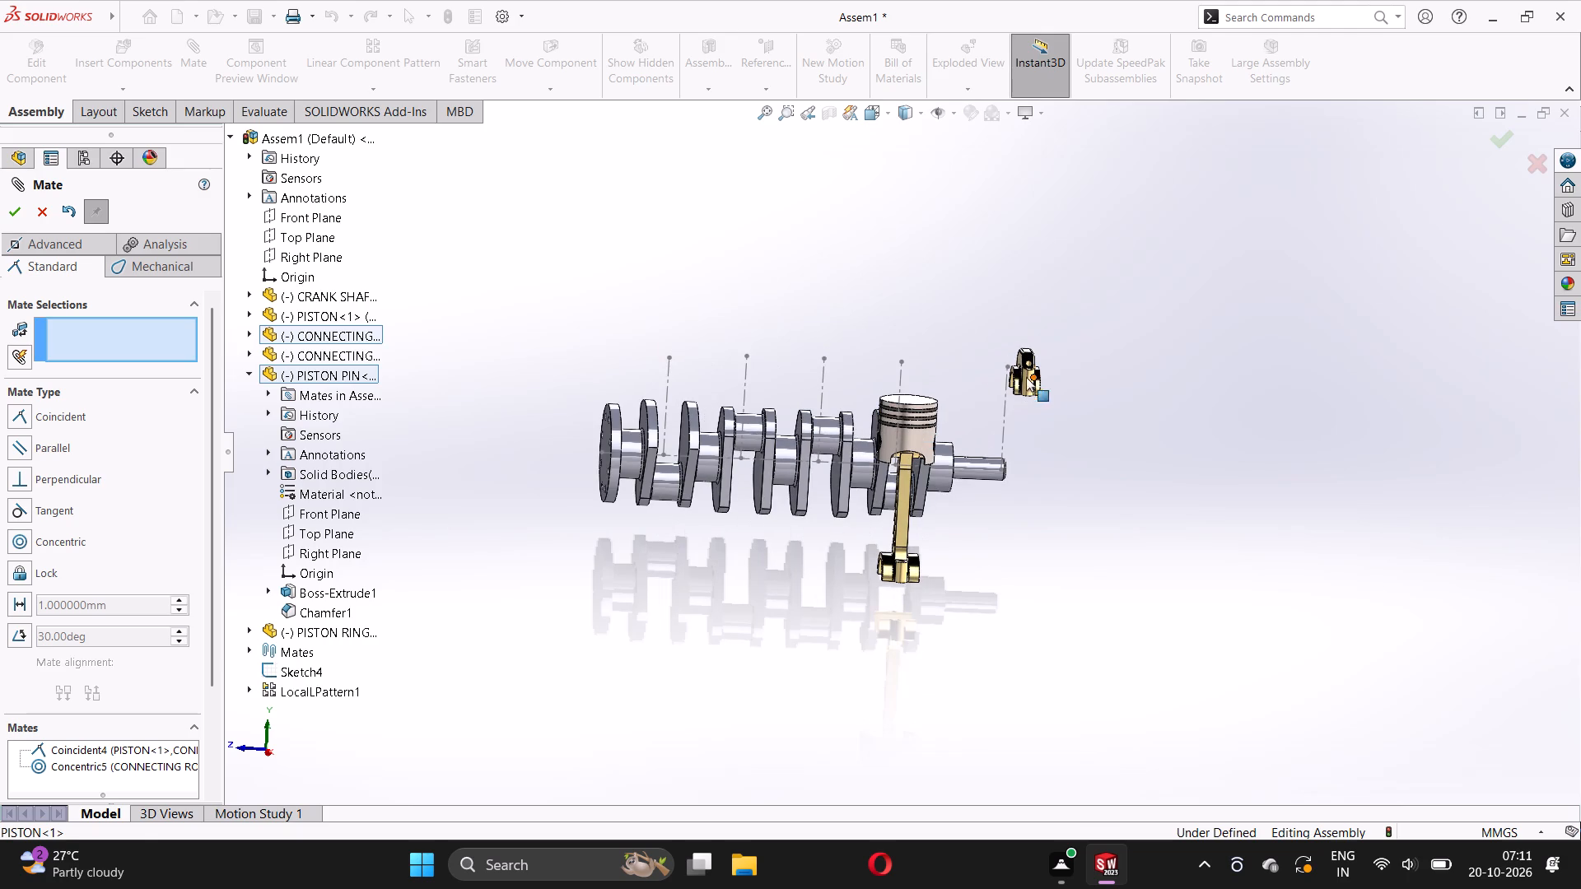
drag(1023, 374, 944, 590)
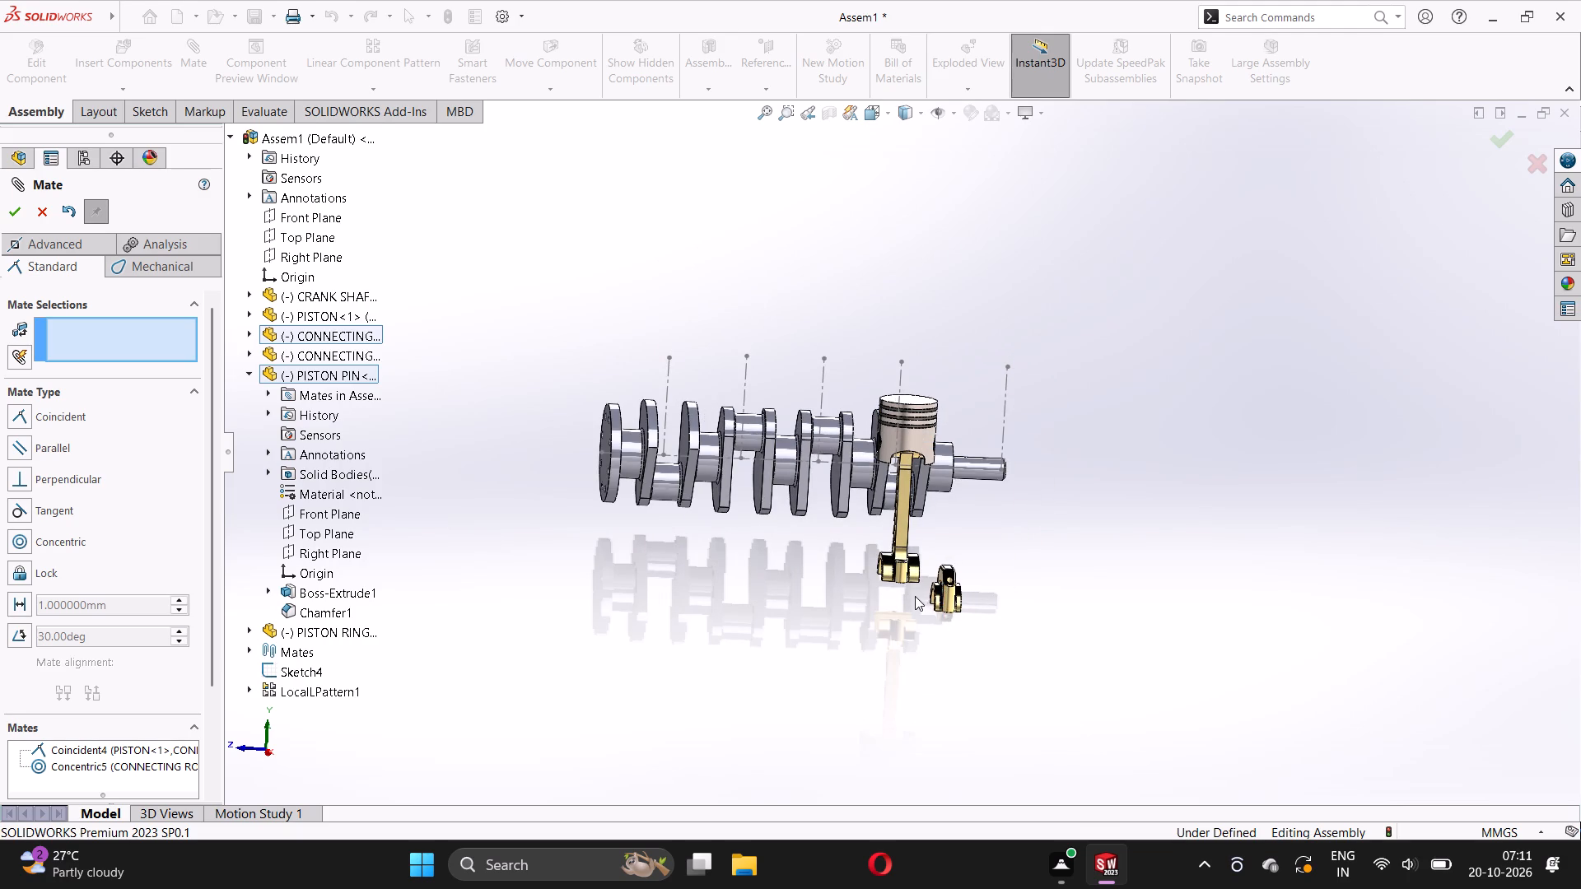
scroll(914, 593, down, 6)
middle_drag(878, 576, 900, 462)
scroll(905, 458, up, 7)
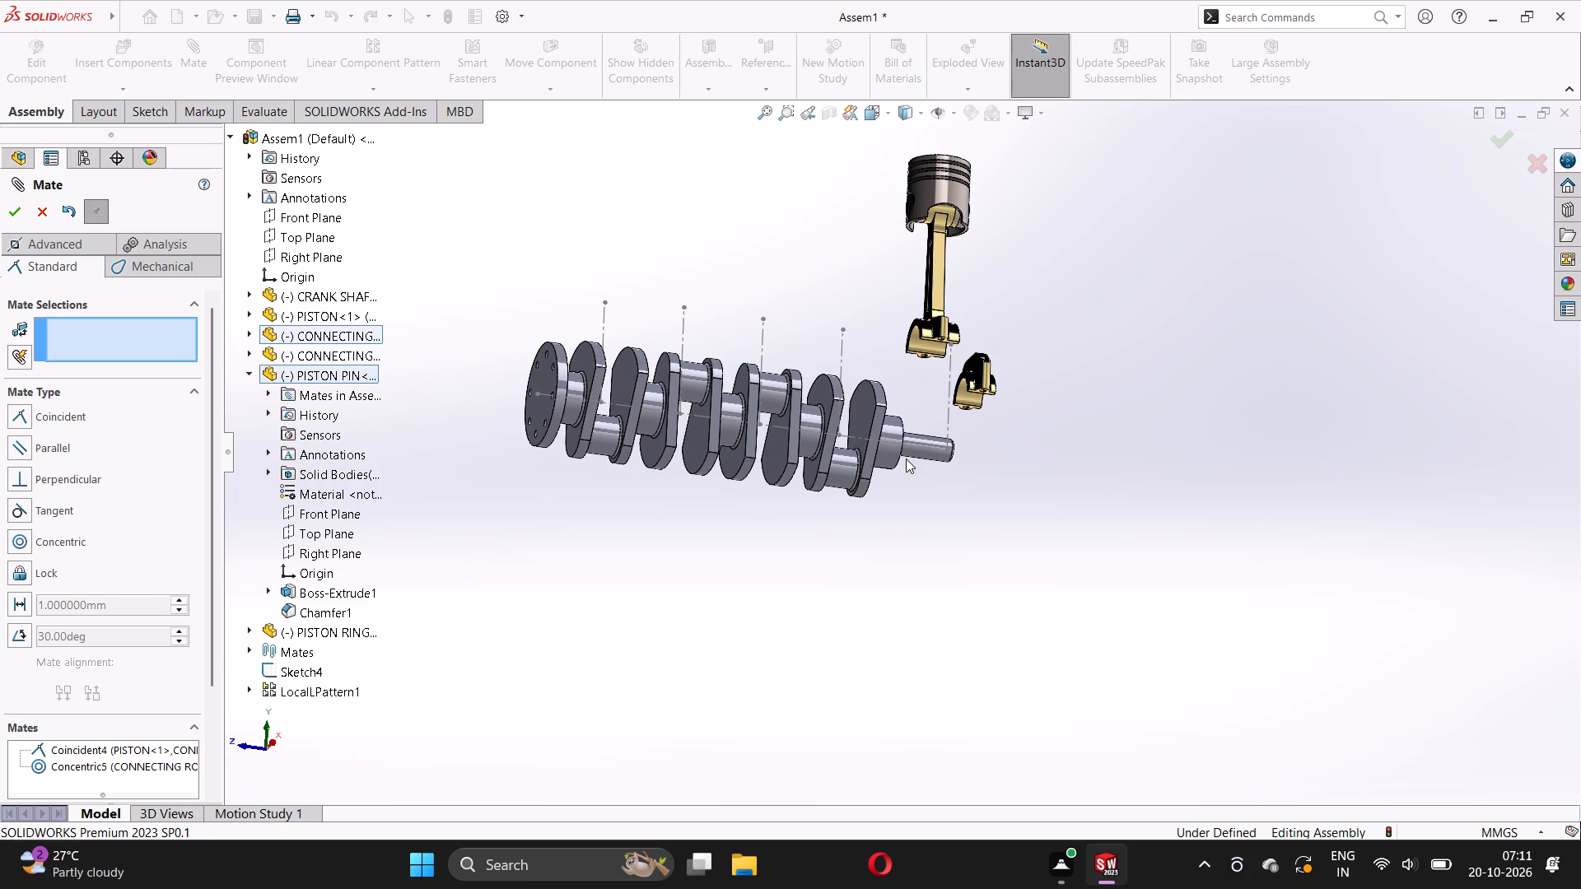
Mate one bolt hole of the rod cap concentric with a big-end bolt hole of the connecting rod, flipping the mate alignment.
scroll(940, 375, down, 5)
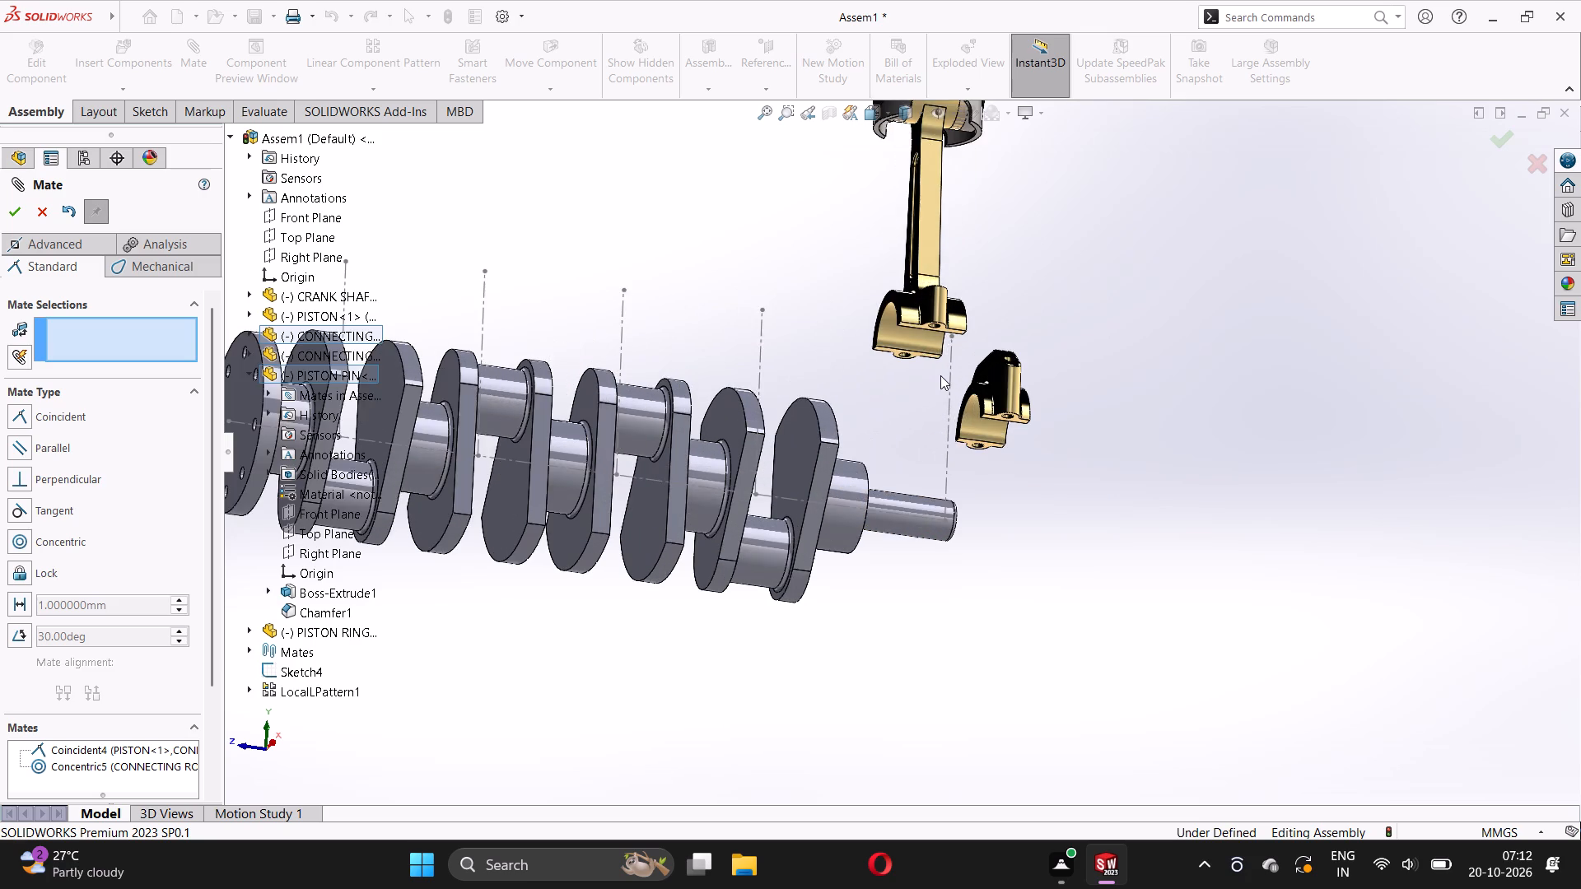
scroll(939, 287, down, 6)
click(904, 328)
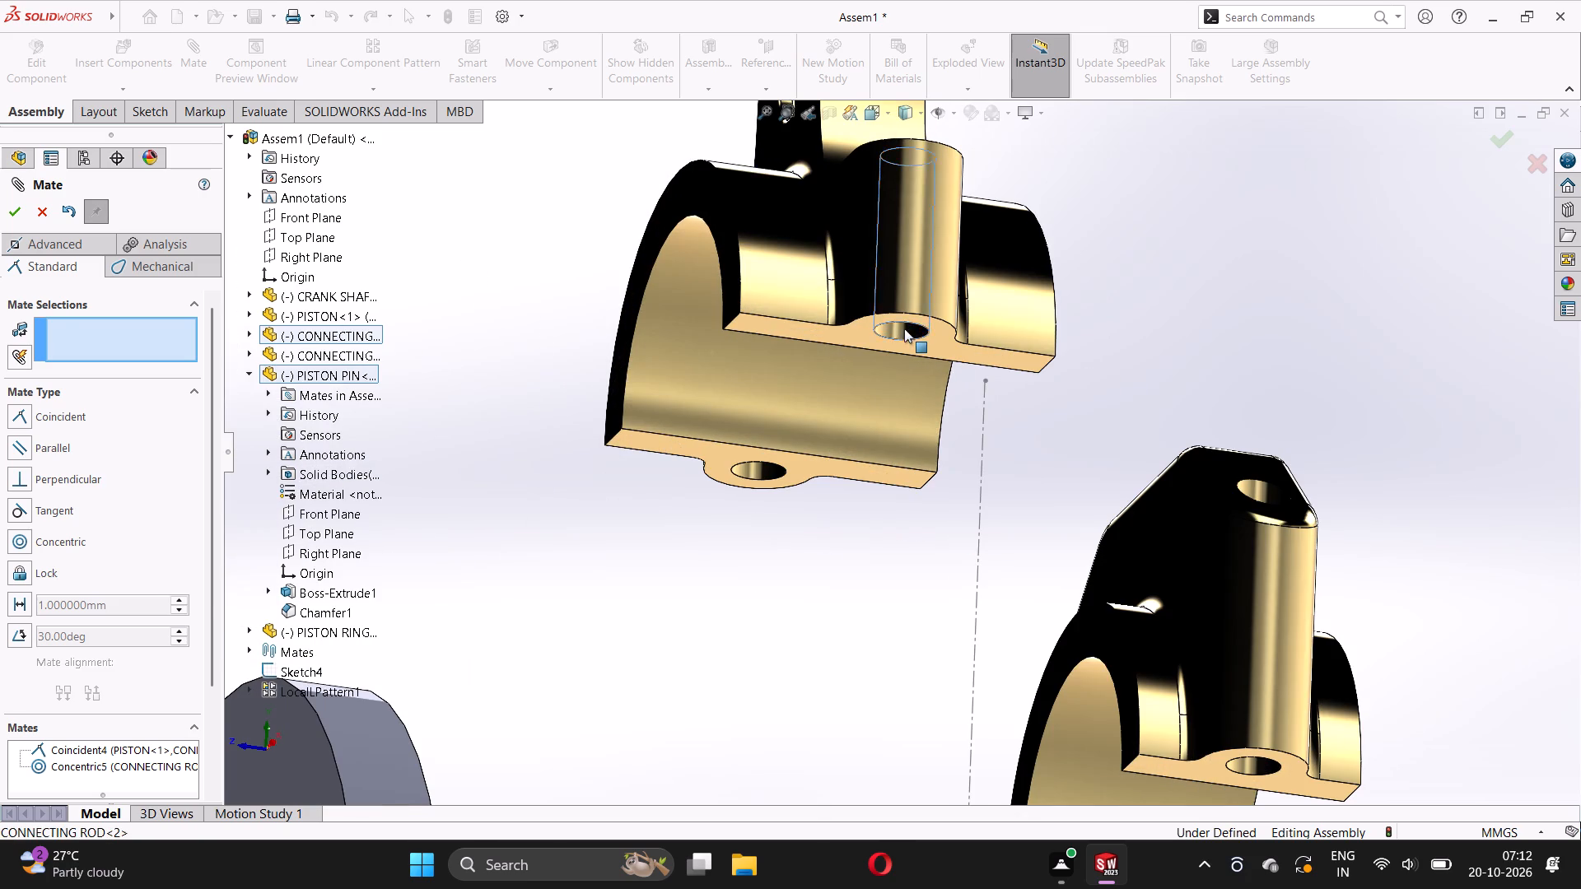
middle_drag(1139, 477, 1126, 616)
scroll(1229, 674, up, 4)
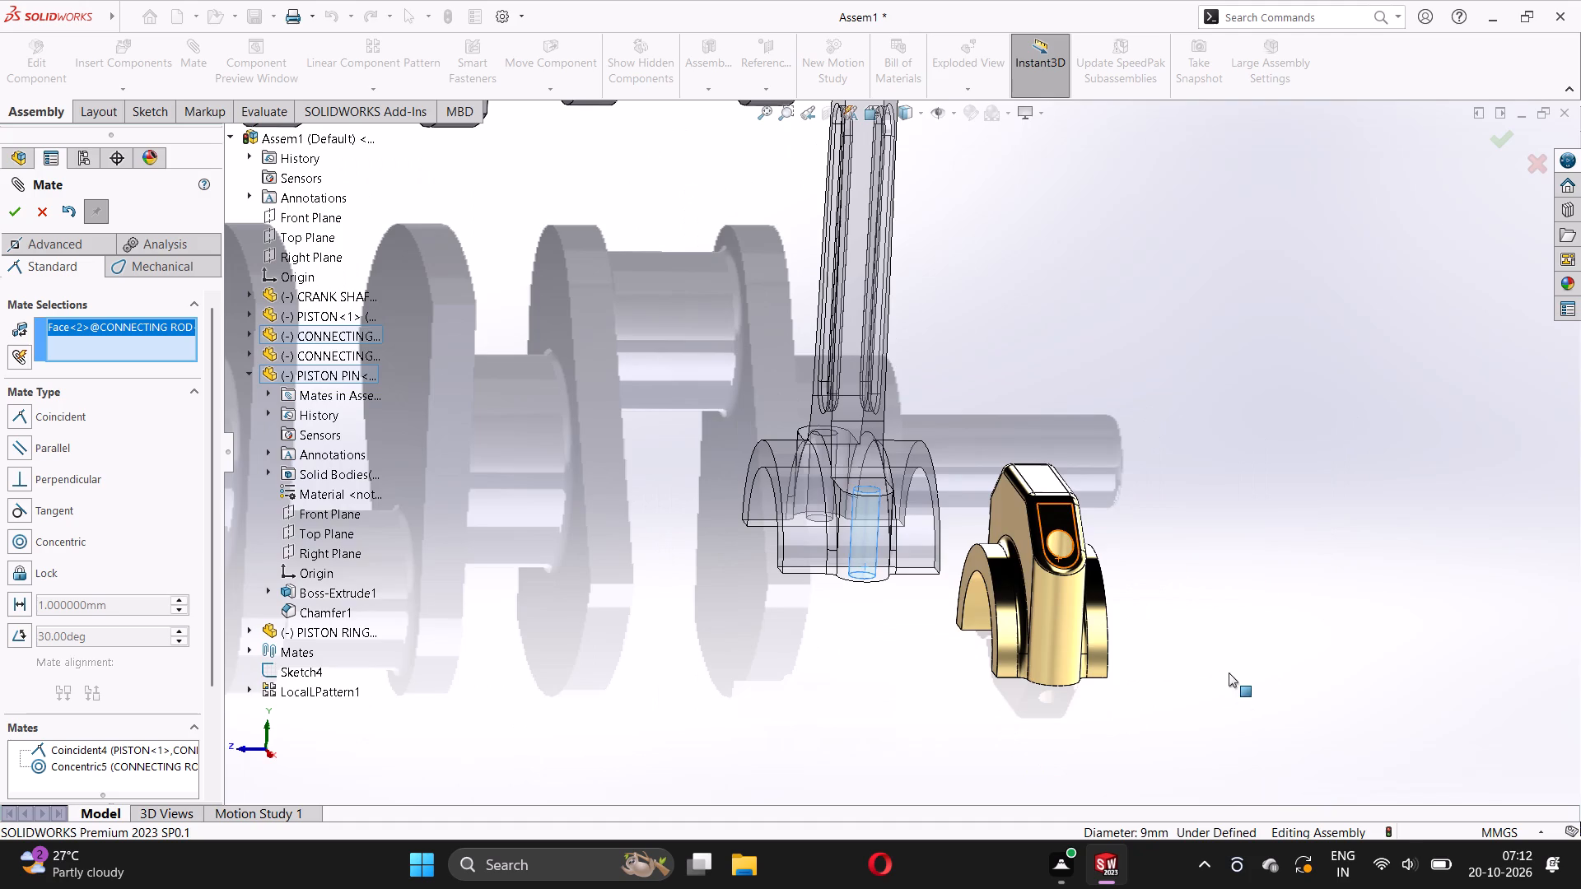
middle_drag(1132, 688, 1140, 452)
scroll(1061, 628, down, 5)
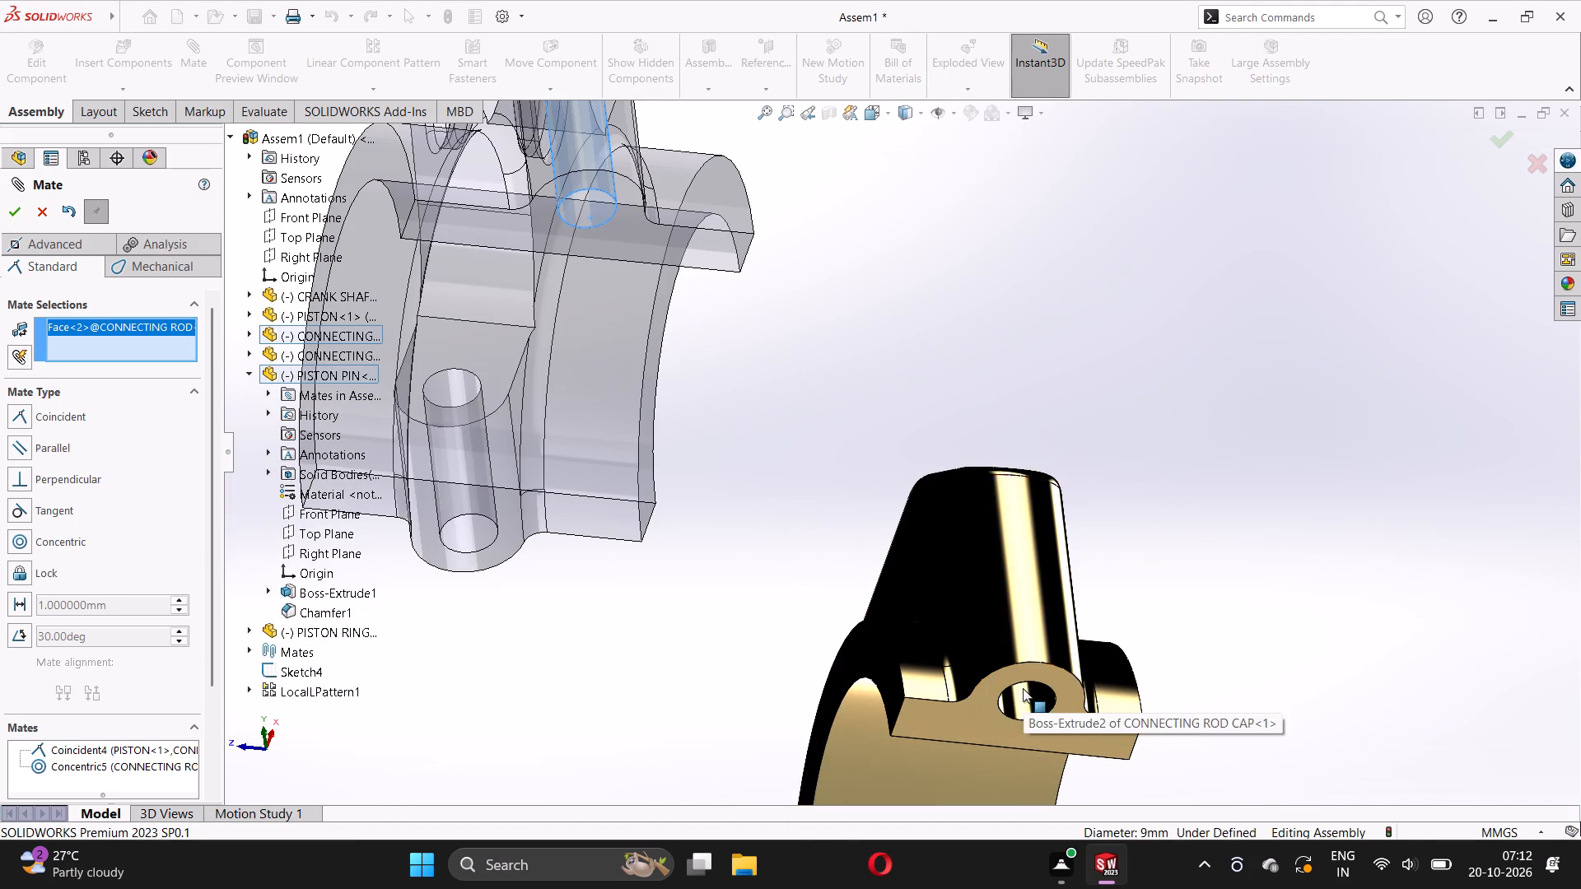
click(1023, 695)
scroll(884, 579, up, 4)
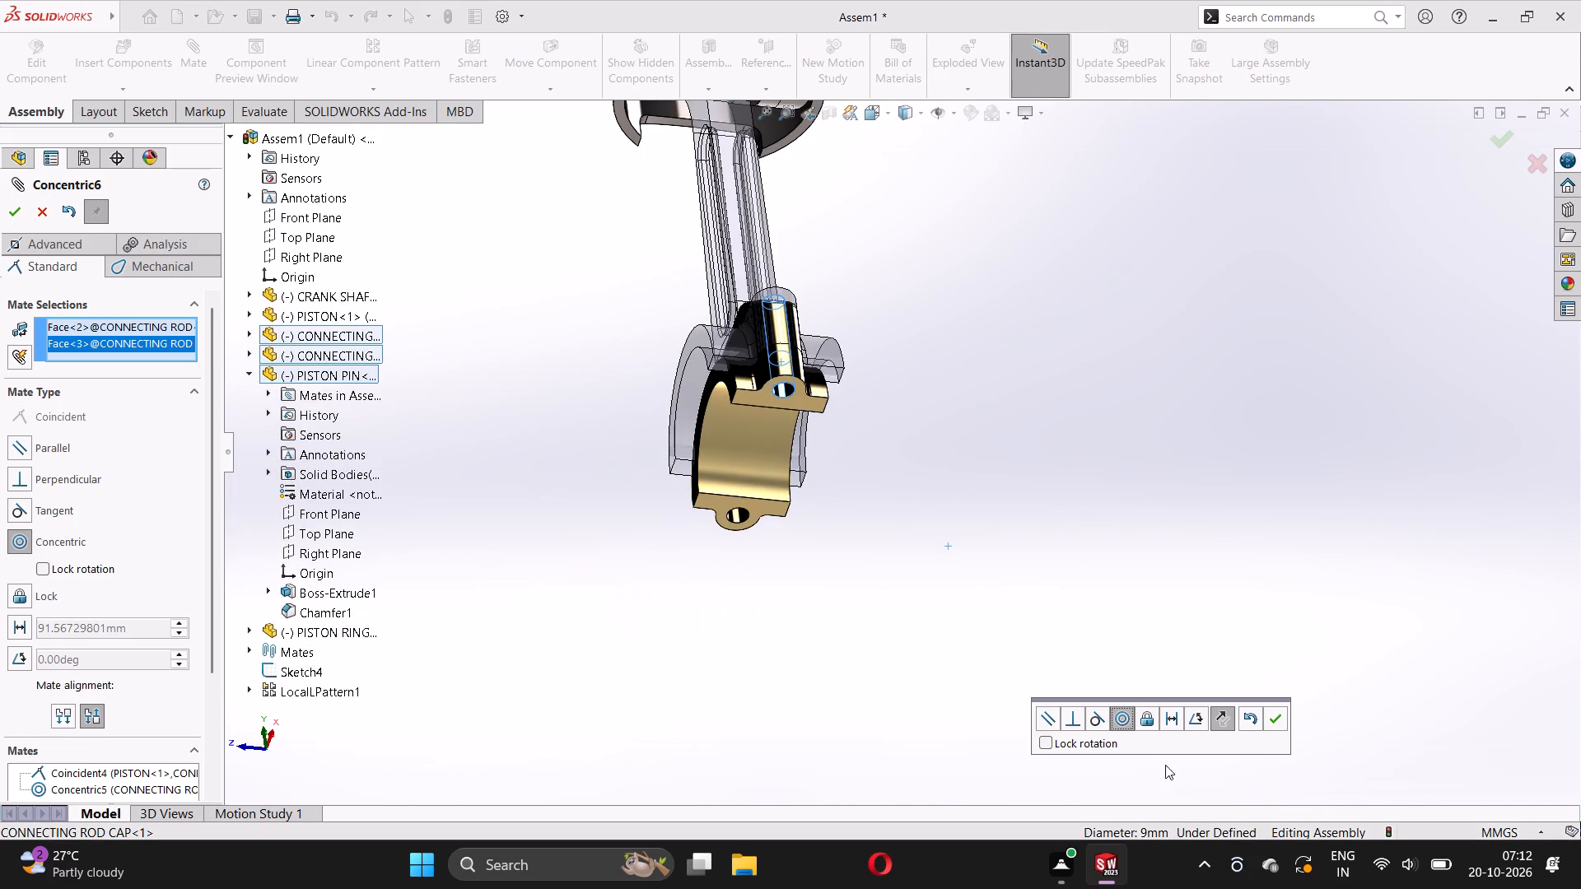
click(1227, 714)
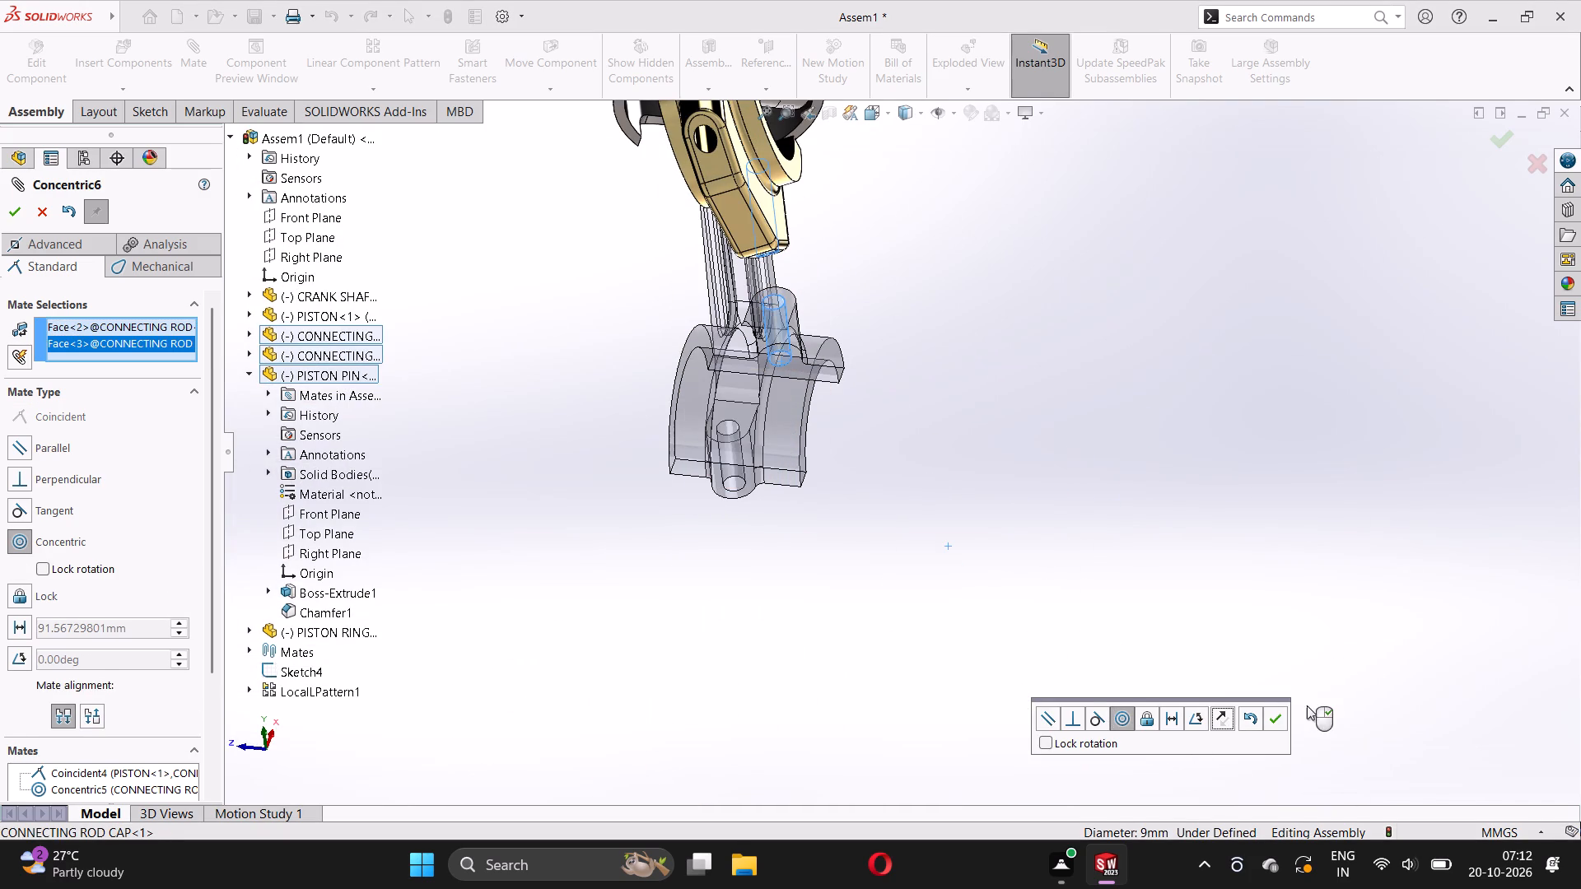
click(1278, 715)
Clear the stray mate selection and slide the rod cap down clear of the connecting rod's big end.
scroll(977, 392, up, 4)
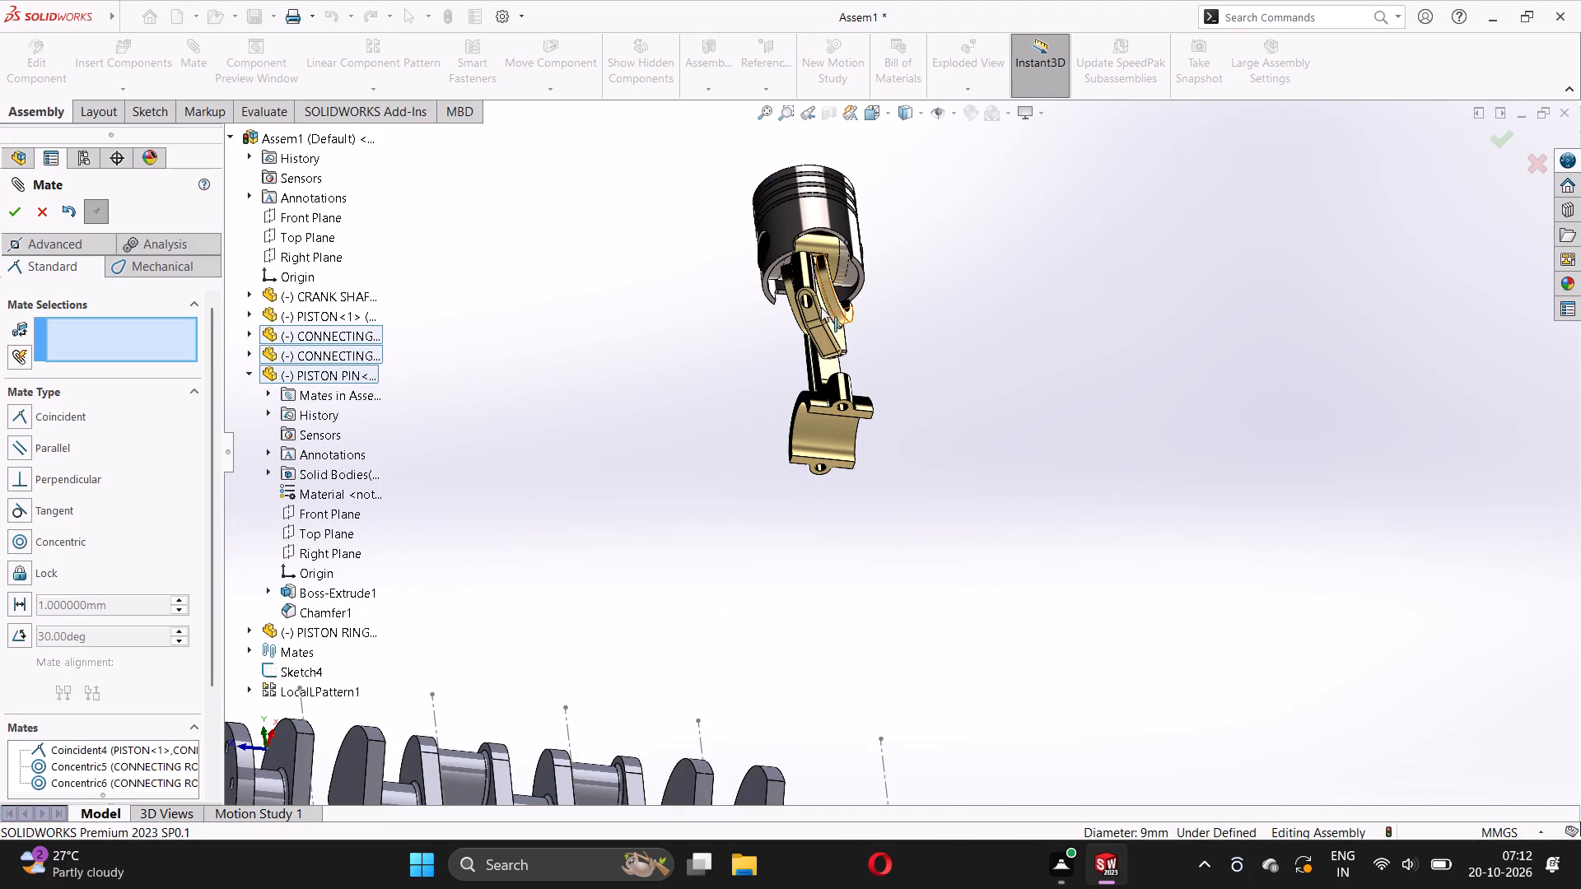
drag(820, 306, 838, 520)
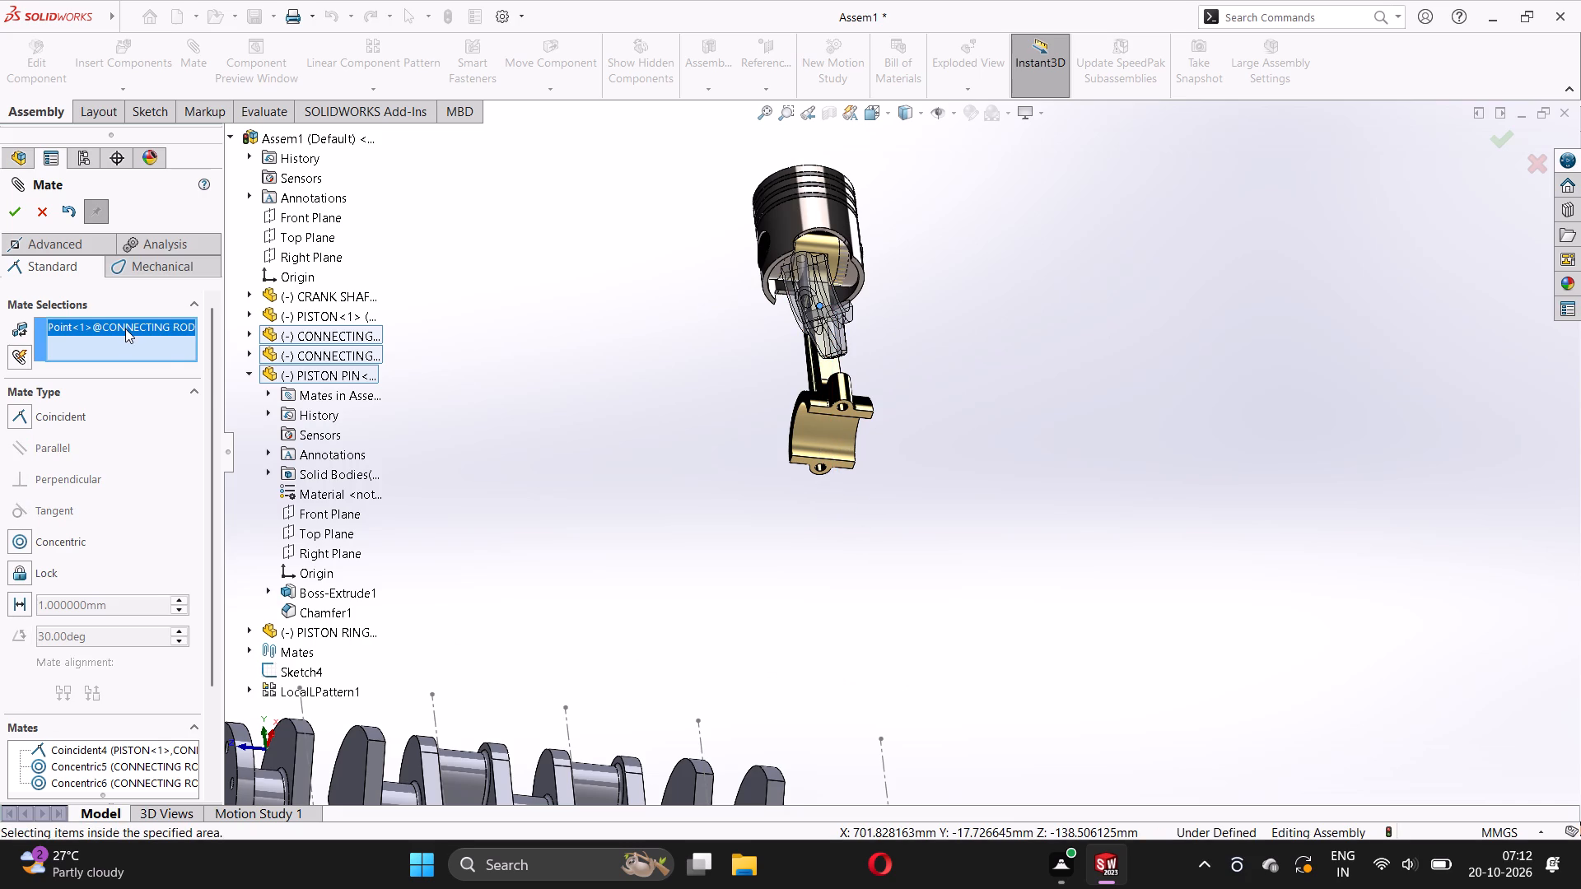
right_click(121, 327)
click(153, 357)
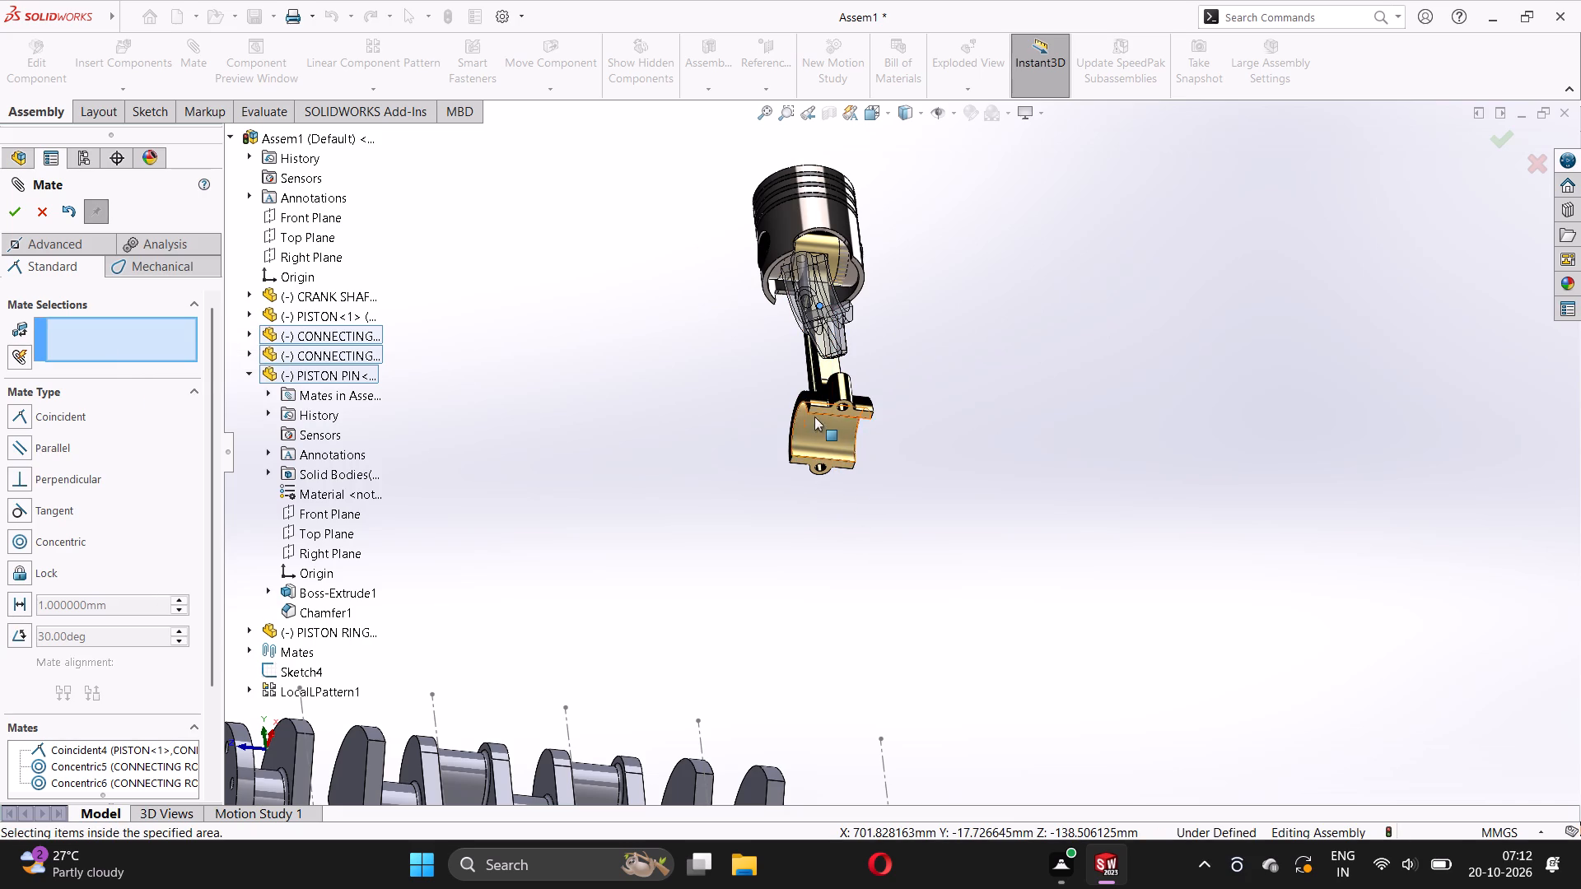
middle_drag(814, 417, 699, 576)
drag(759, 369, 745, 460)
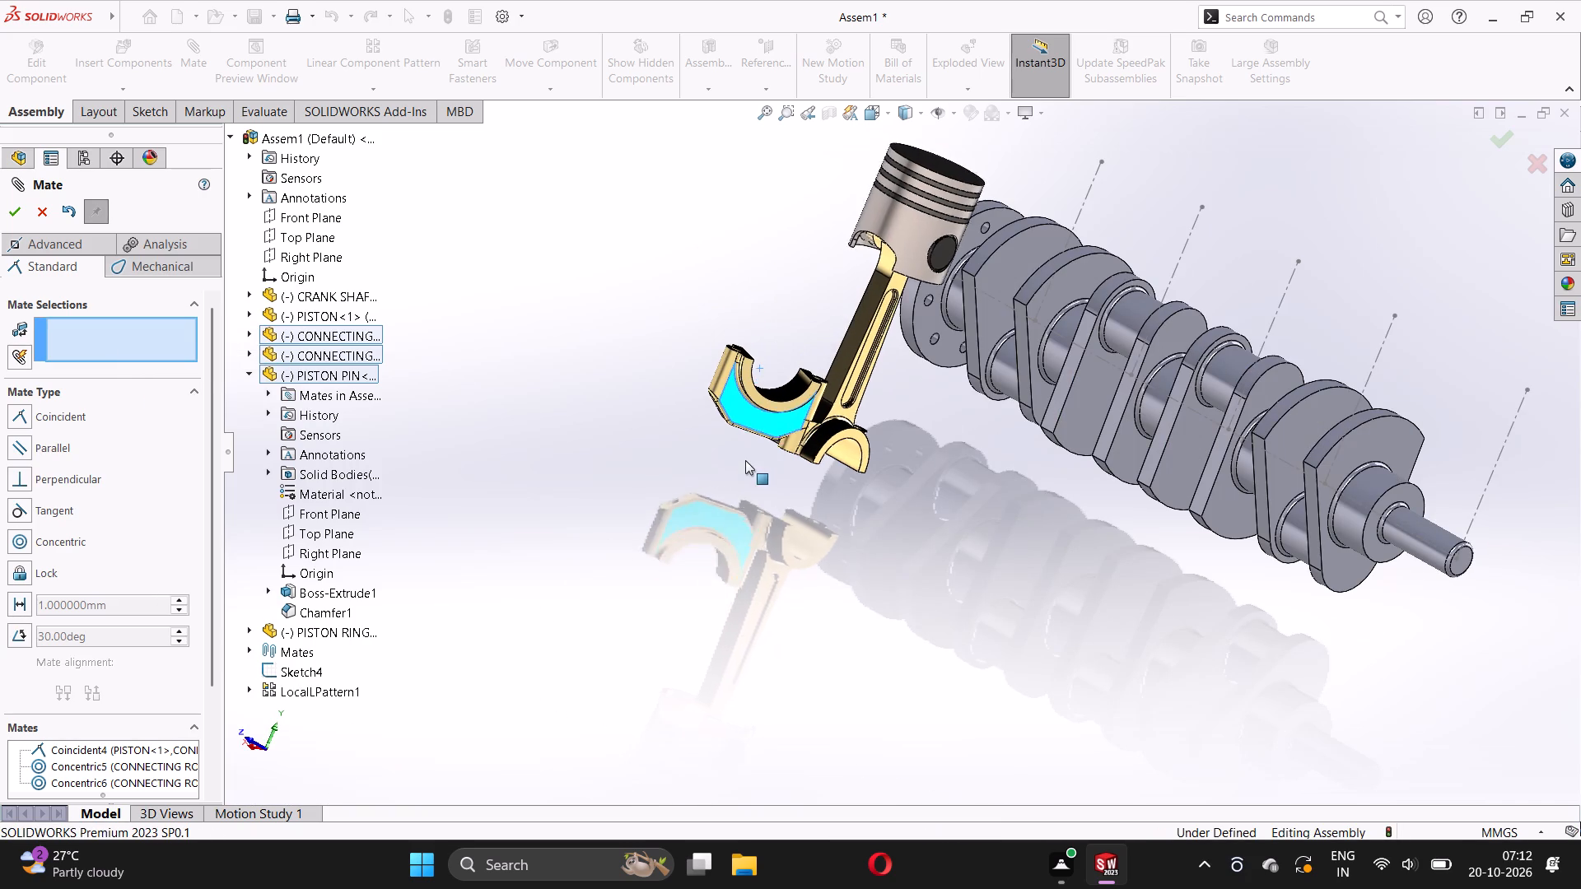
drag(745, 460, 739, 572)
Mate the cap's other bolt hole concentric with the connecting rod's remaining big-end bolt hole.
scroll(772, 467, down, 3)
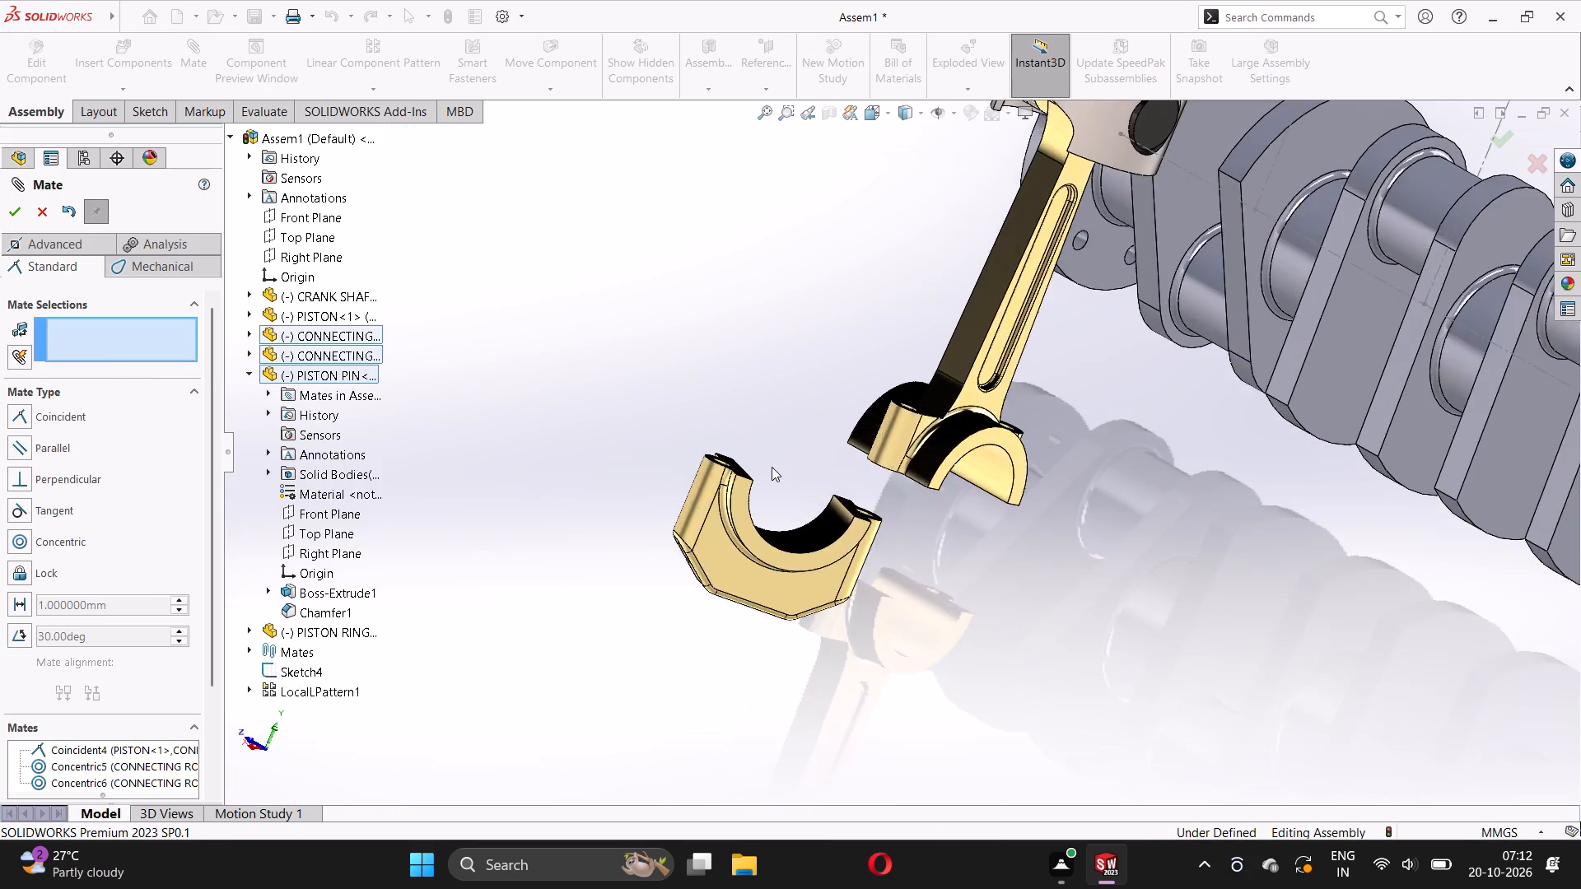
scroll(772, 467, down, 6)
scroll(687, 454, down, 5)
middle_drag(705, 468, 683, 543)
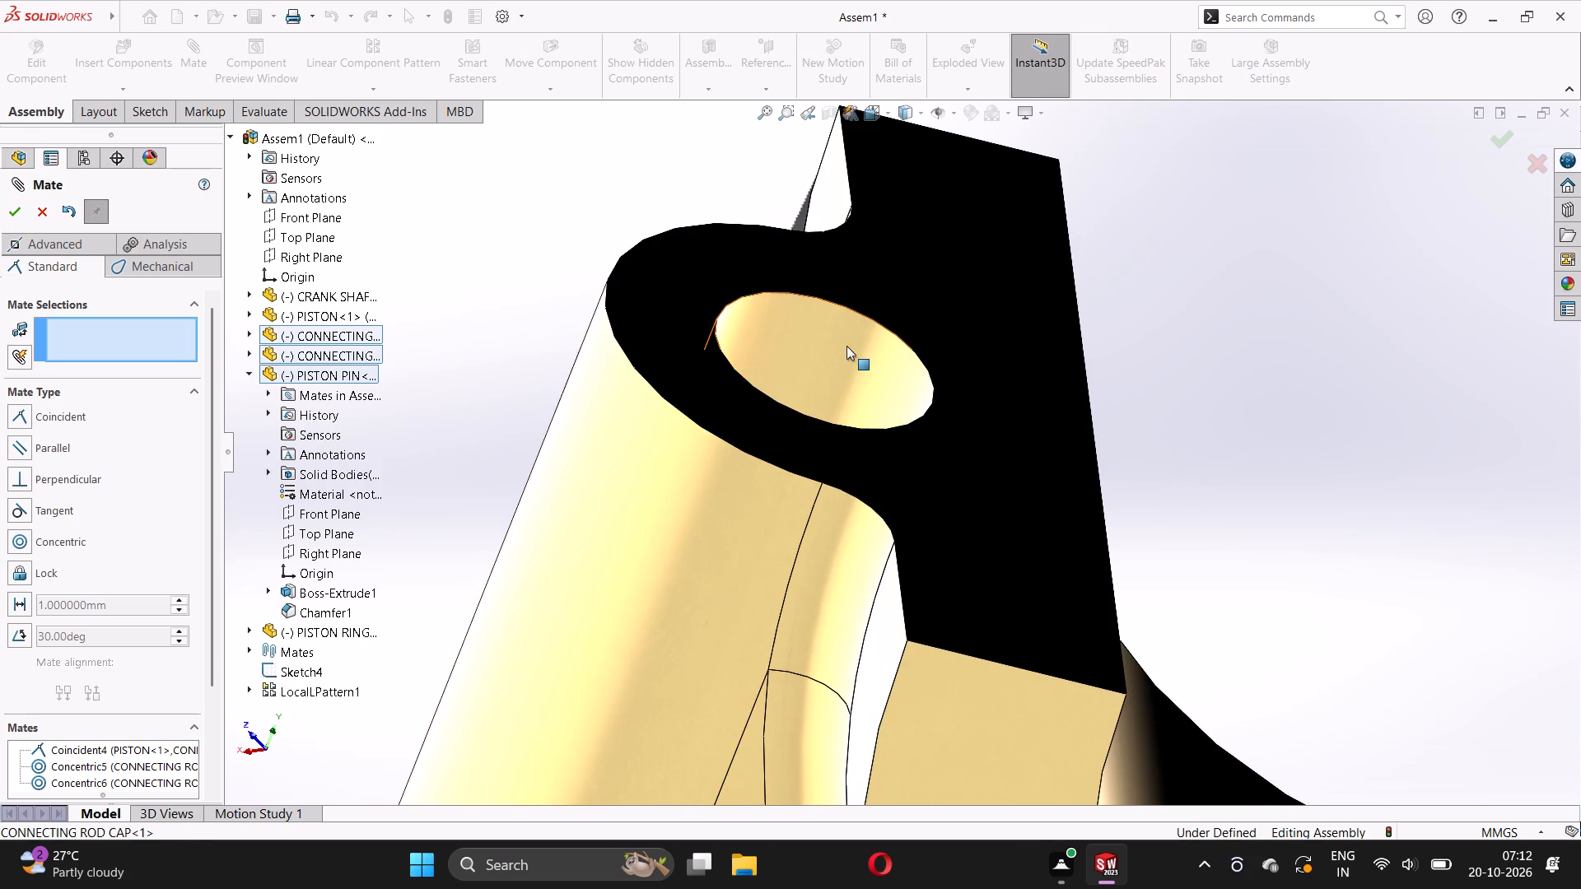
click(836, 351)
scroll(1145, 455, up, 5)
click(882, 416)
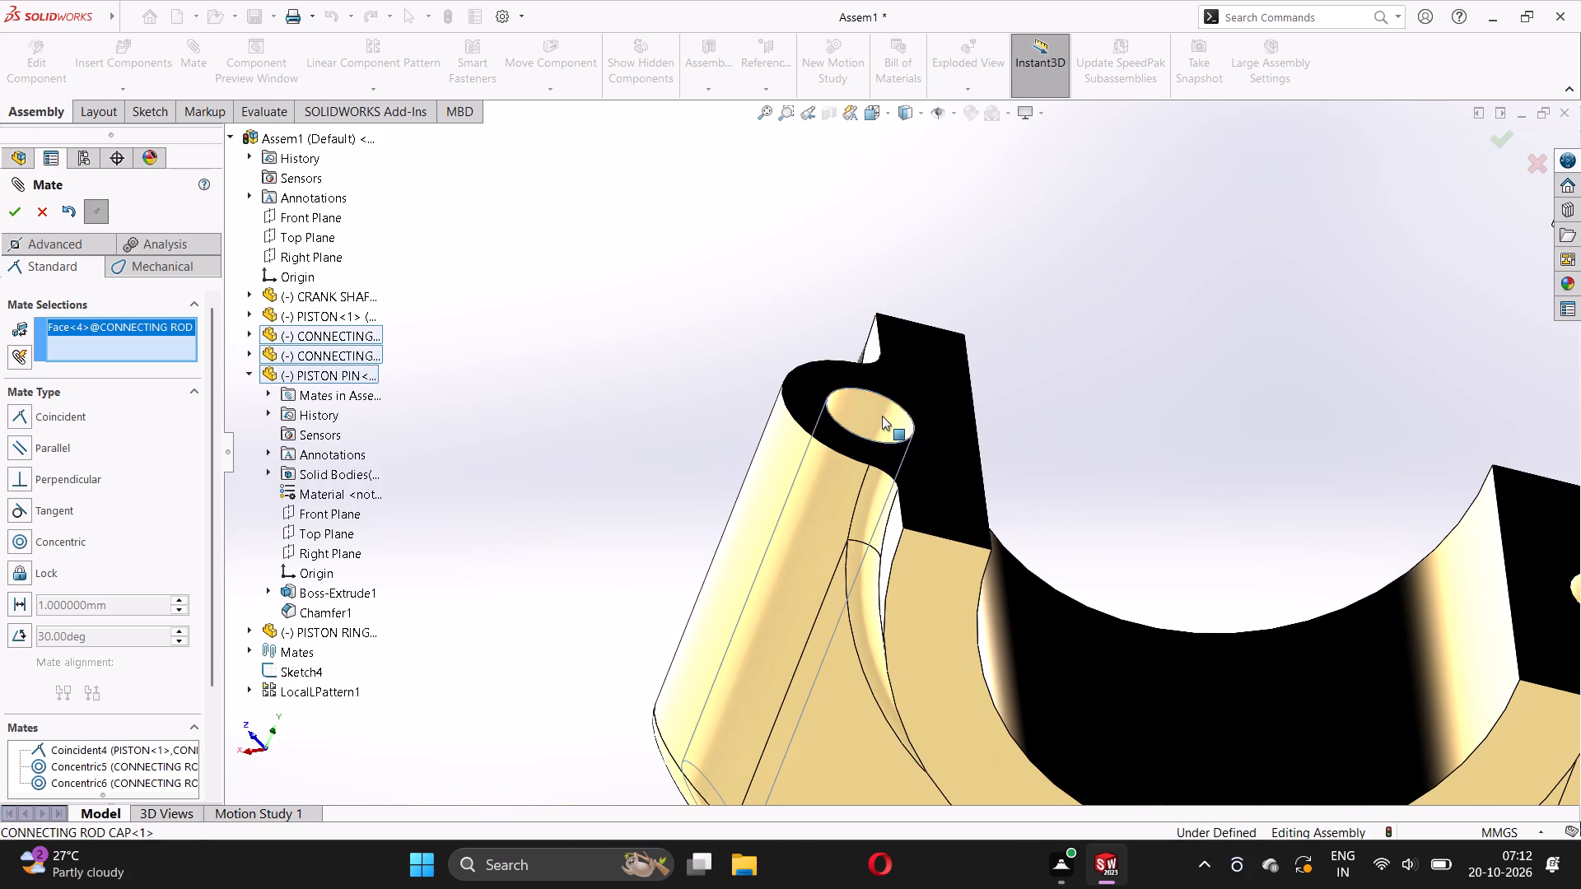
scroll(1229, 492, up, 6)
middle_drag(1088, 435, 1258, 424)
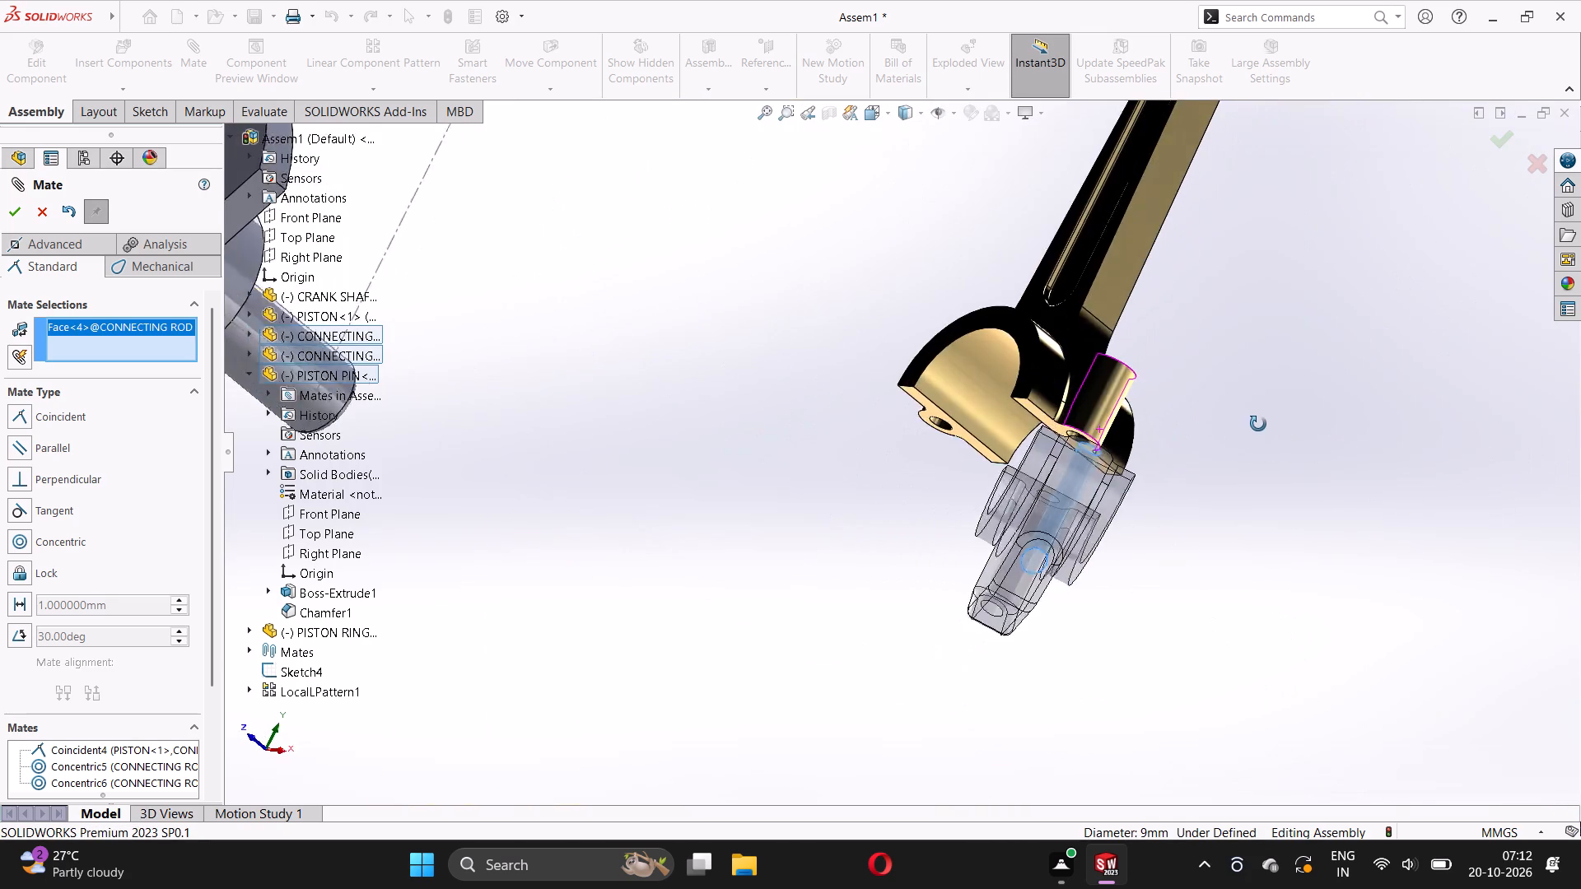
middle_drag(1258, 424, 1283, 422)
scroll(884, 466, down, 4)
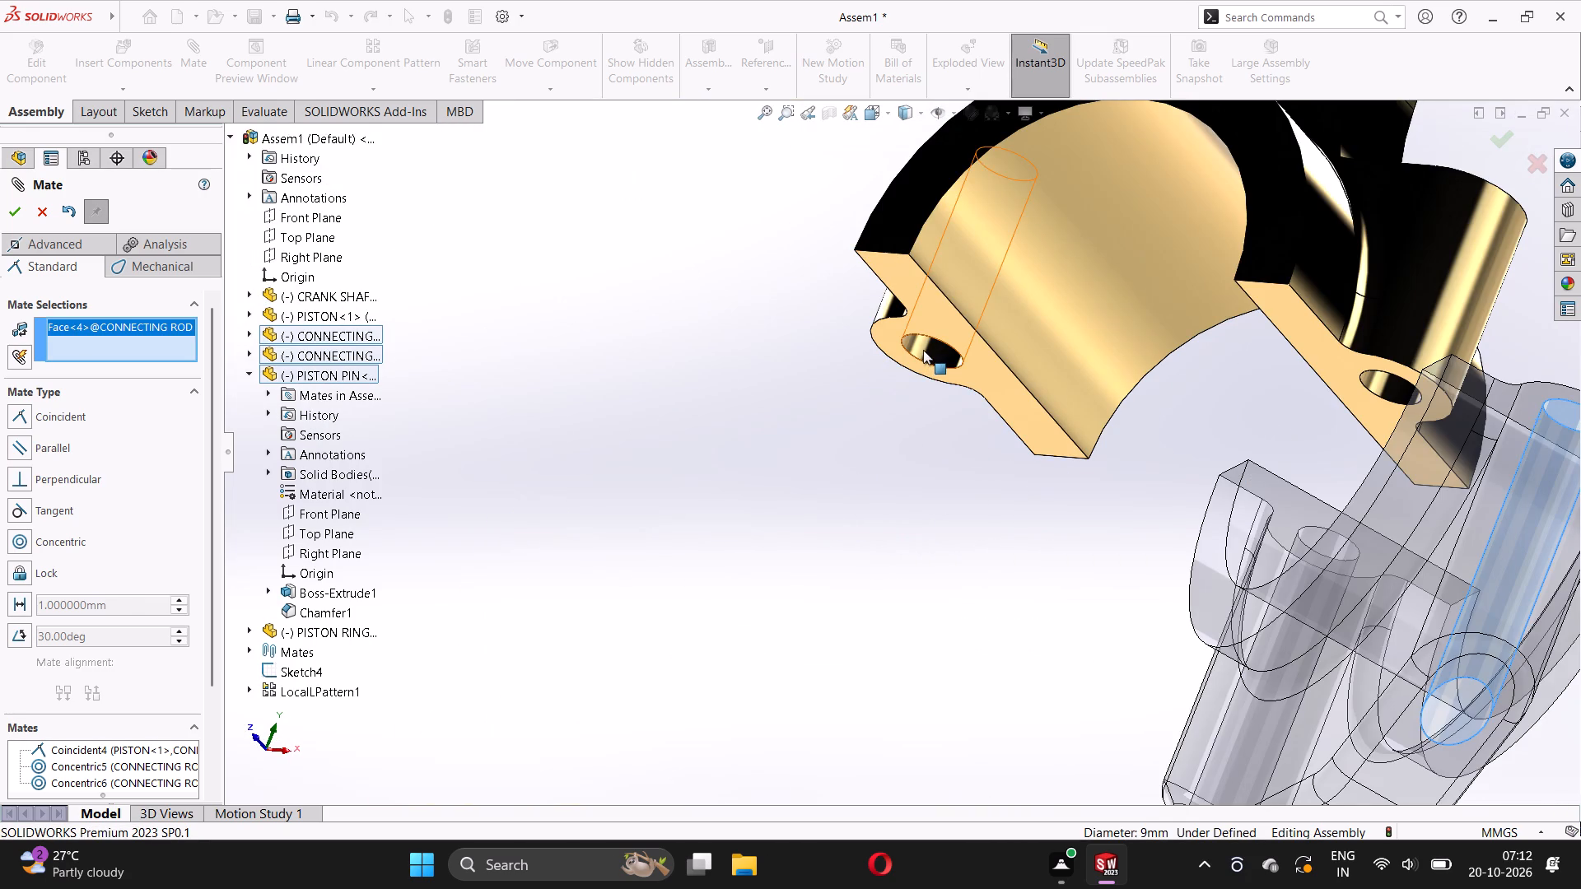
click(923, 349)
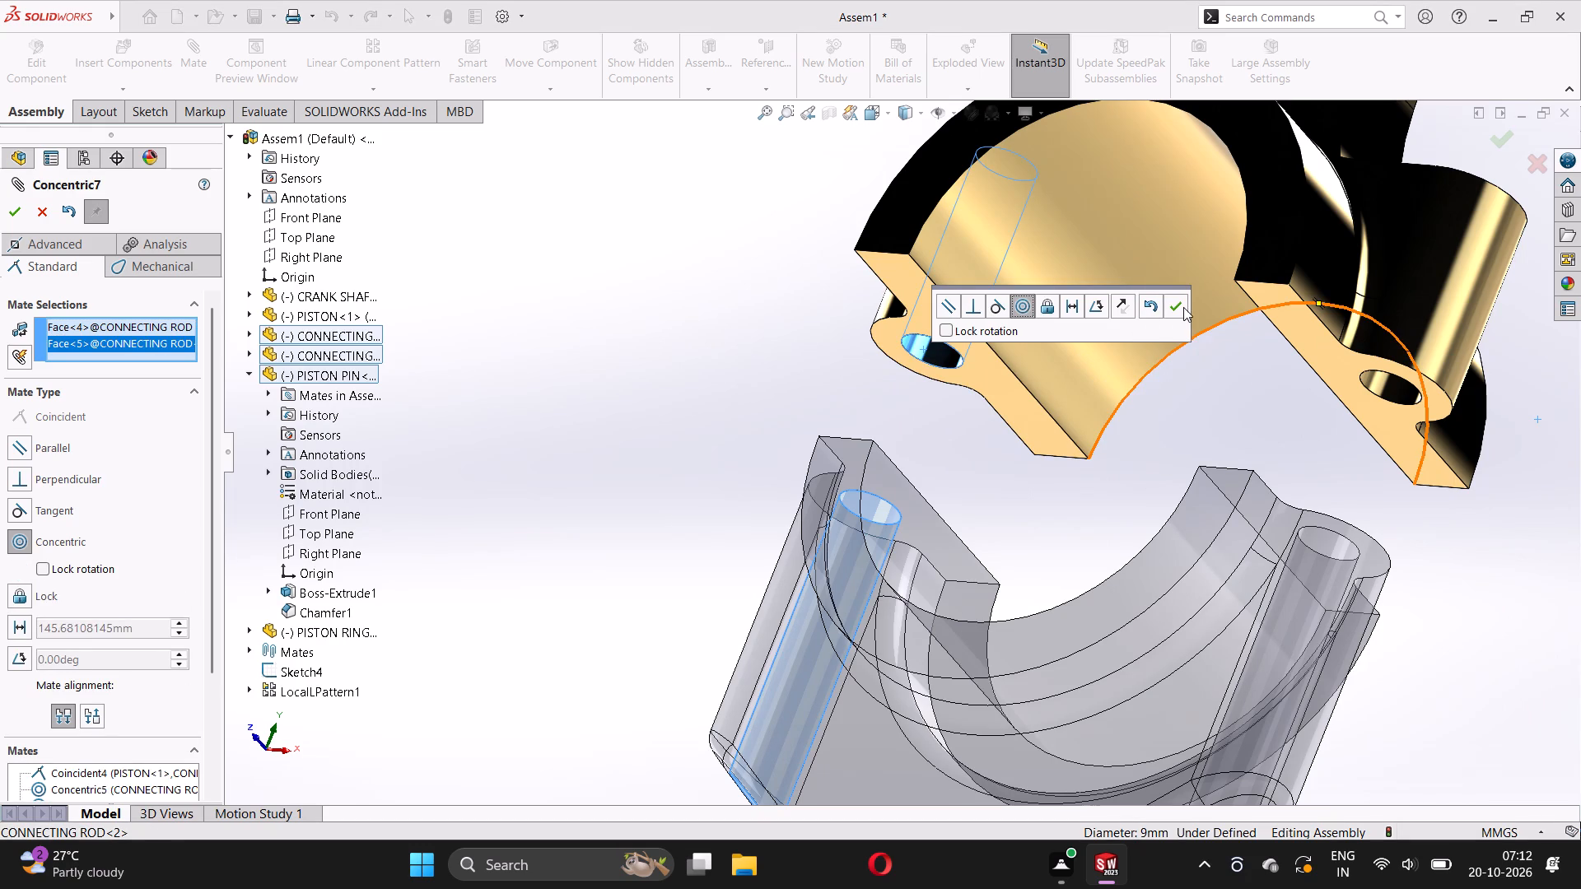
click(1177, 306)
Mate the rod cap's flat split face coincident with the matching split face of the connecting rod's big end.
middle_drag(1181, 429, 1159, 569)
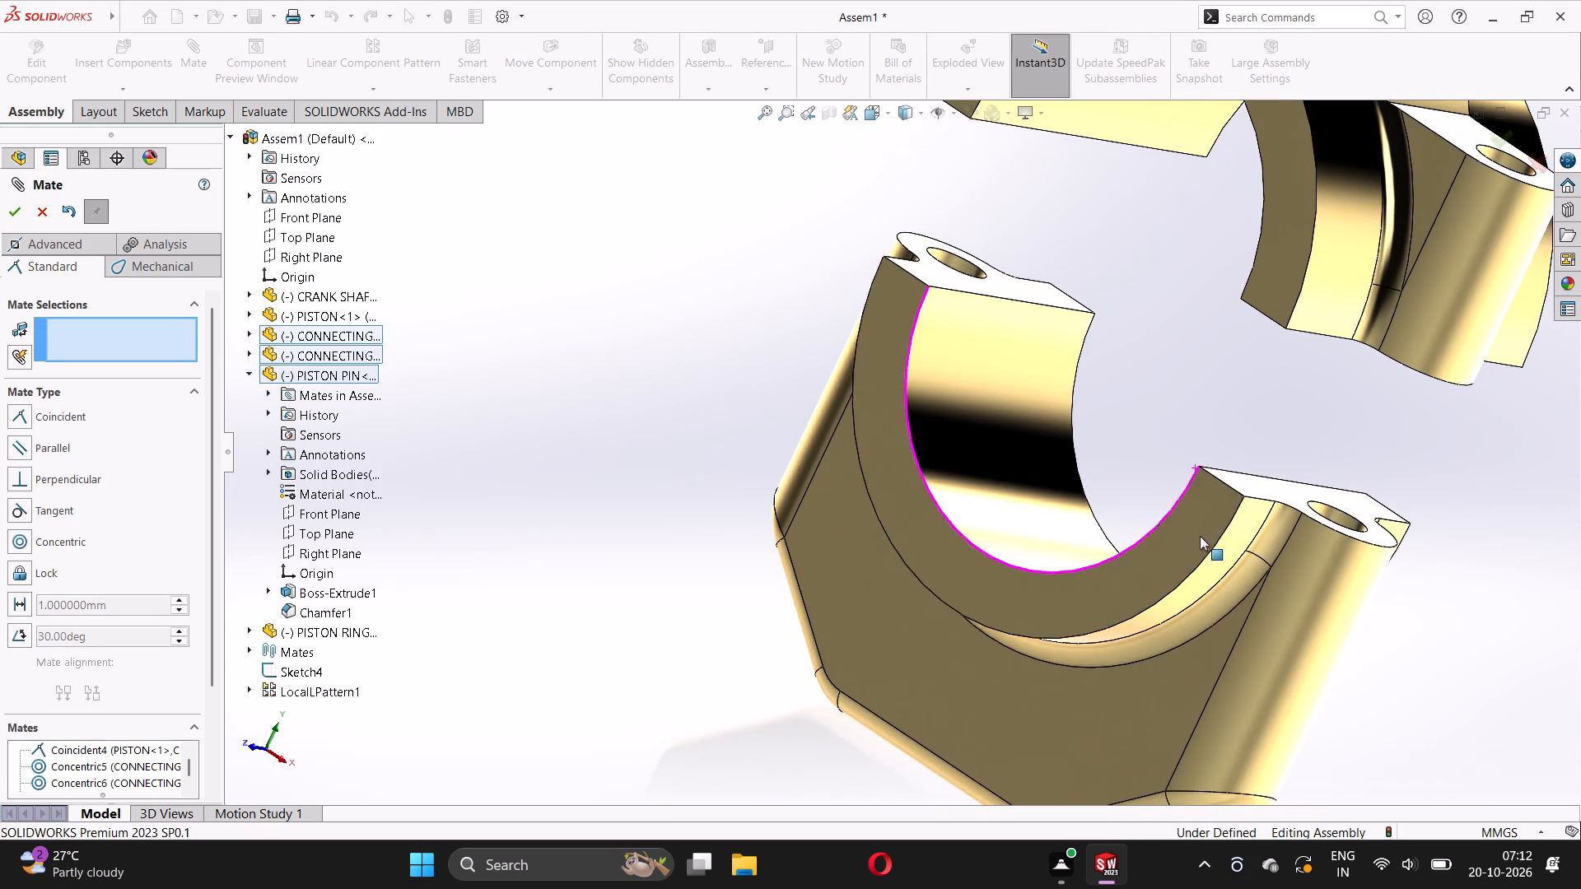
click(1258, 487)
middle_drag(1261, 417, 1304, 323)
scroll(1313, 313, up, 2)
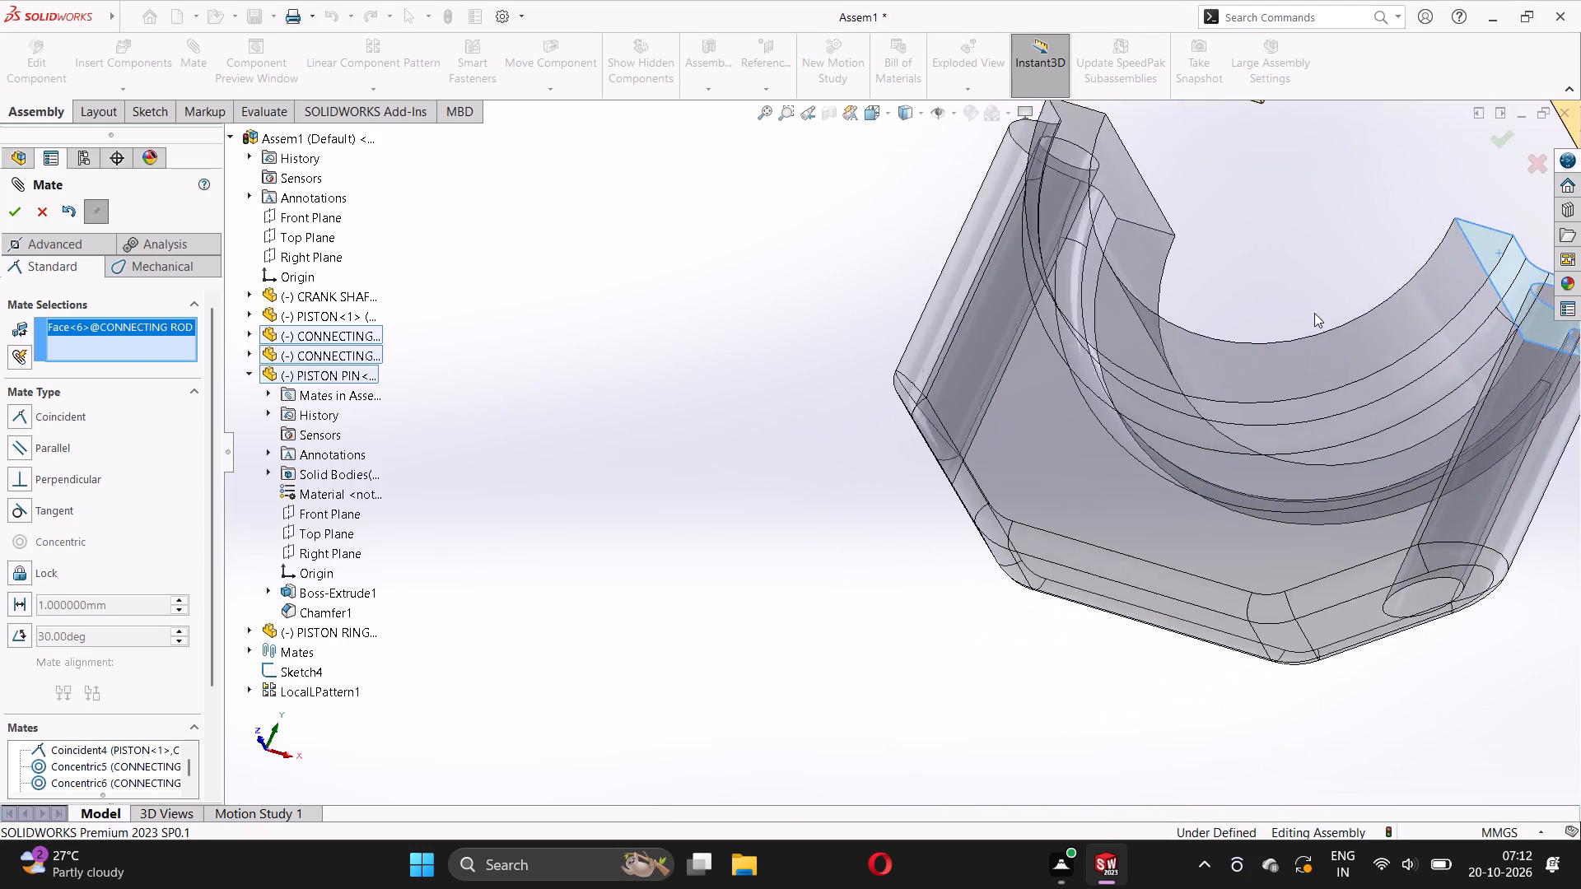
scroll(1314, 313, up, 2)
click(1220, 278)
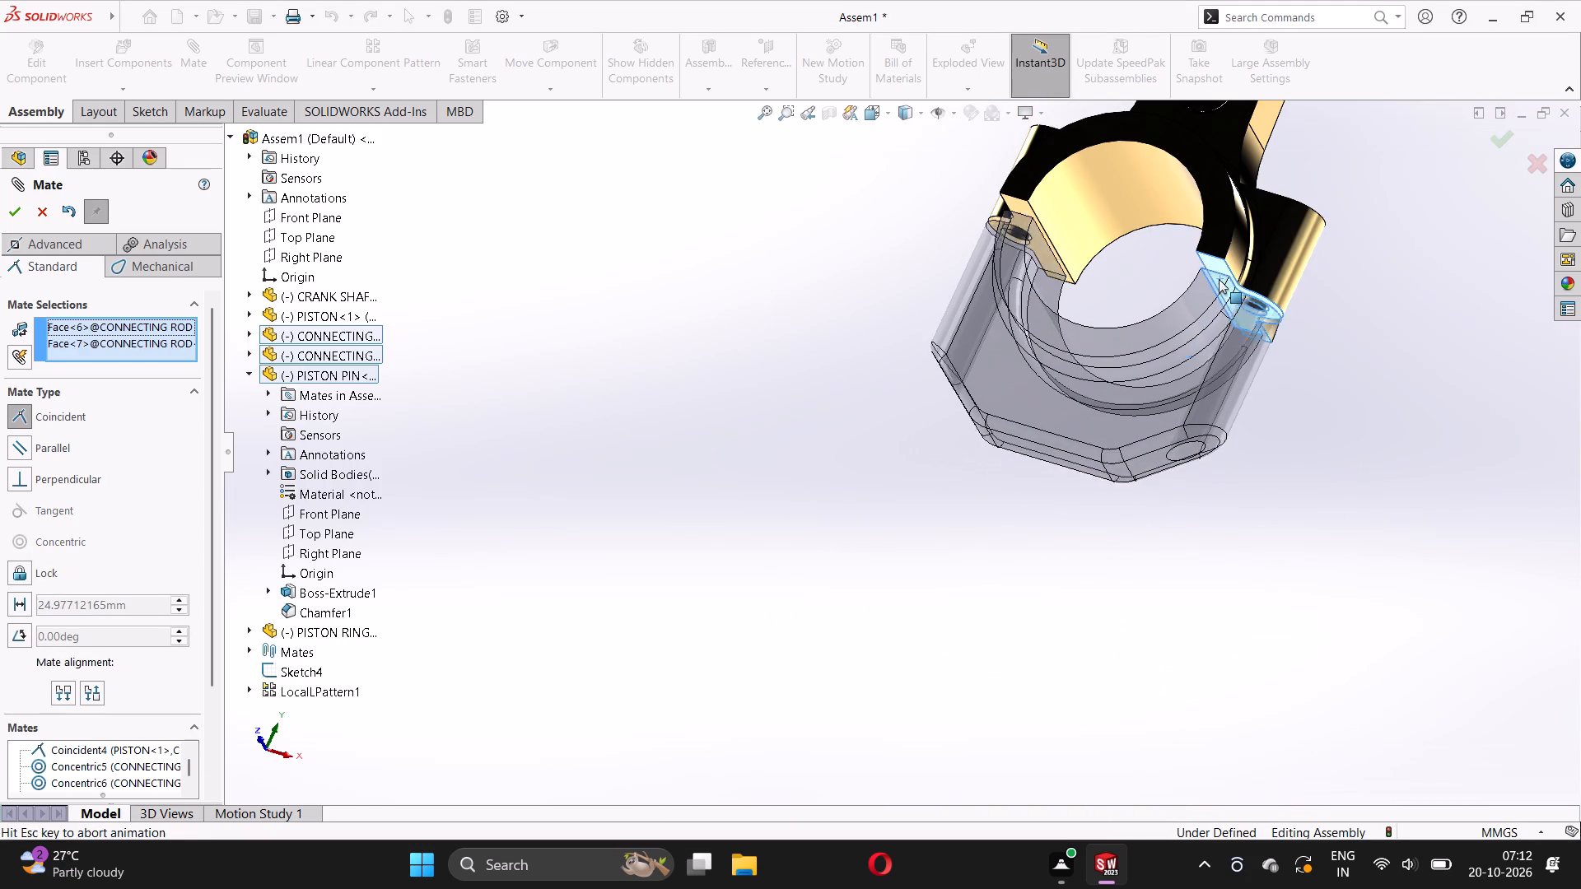
click(1439, 240)
Examine how the cap and the connecting rod's big end line up around the bearing bore.
scroll(1170, 335, up, 3)
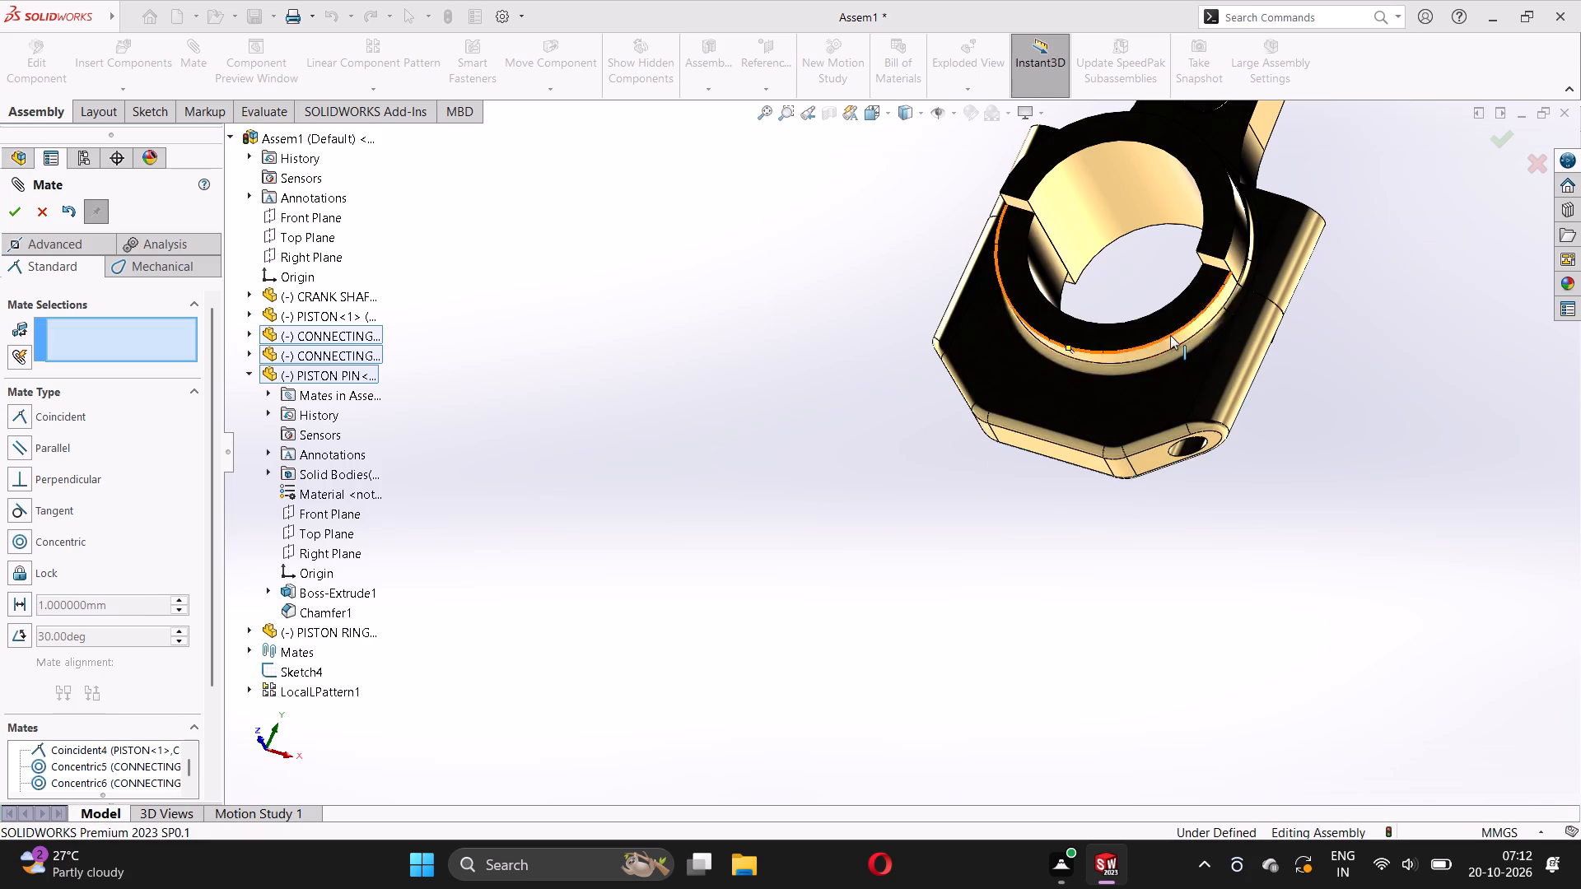
scroll(1170, 335, up, 1)
middle_drag(1097, 329, 970, 466)
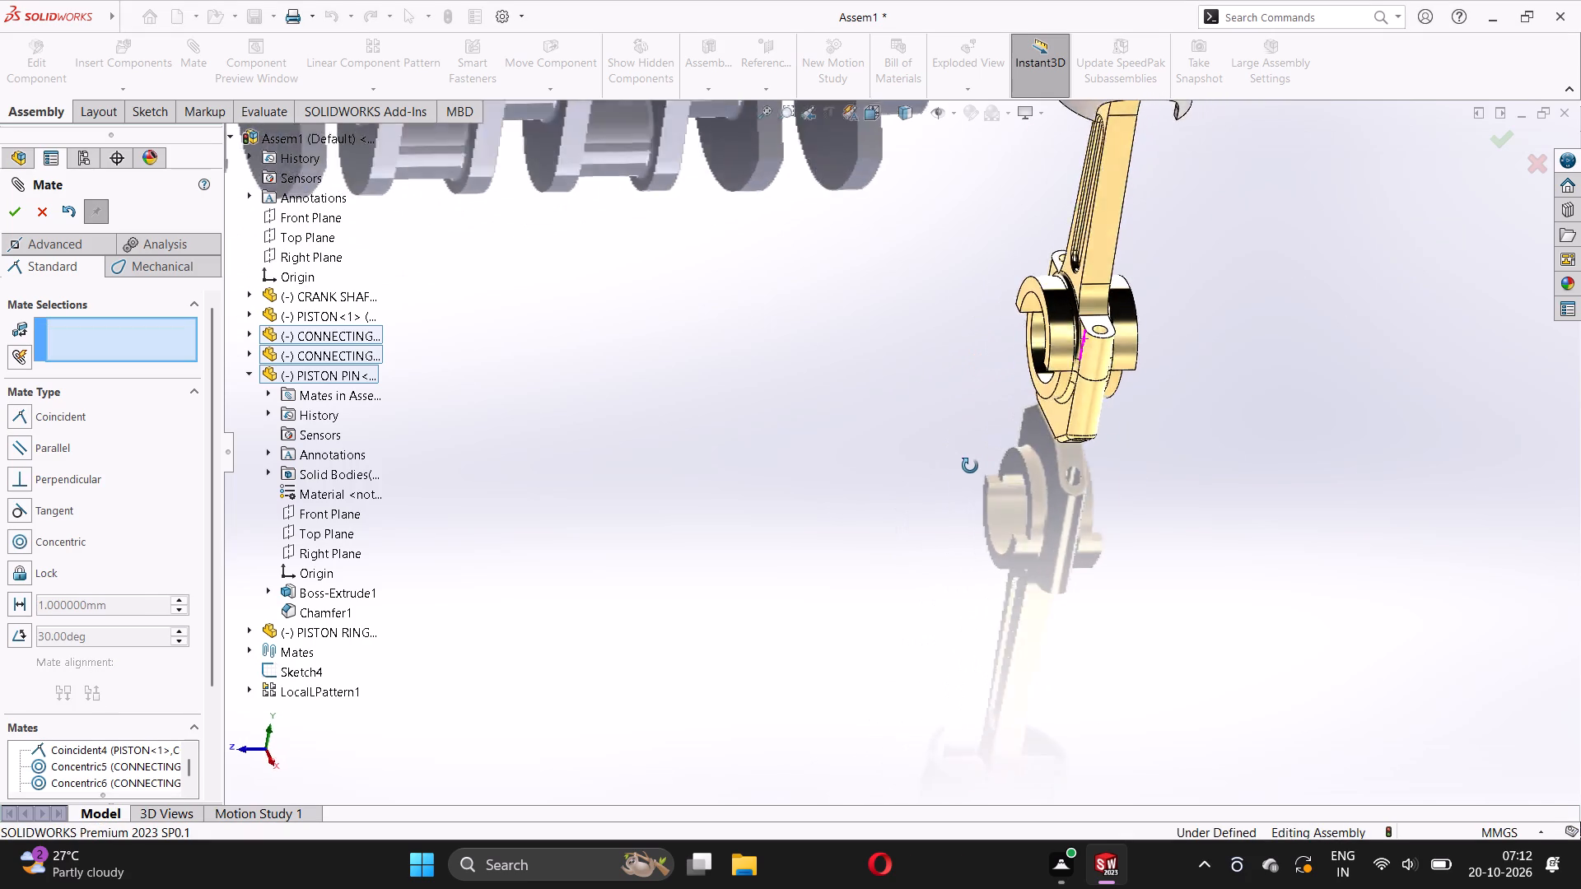
middle_drag(970, 466, 954, 467)
scroll(1078, 314, down, 4)
middle_drag(1026, 403, 1080, 383)
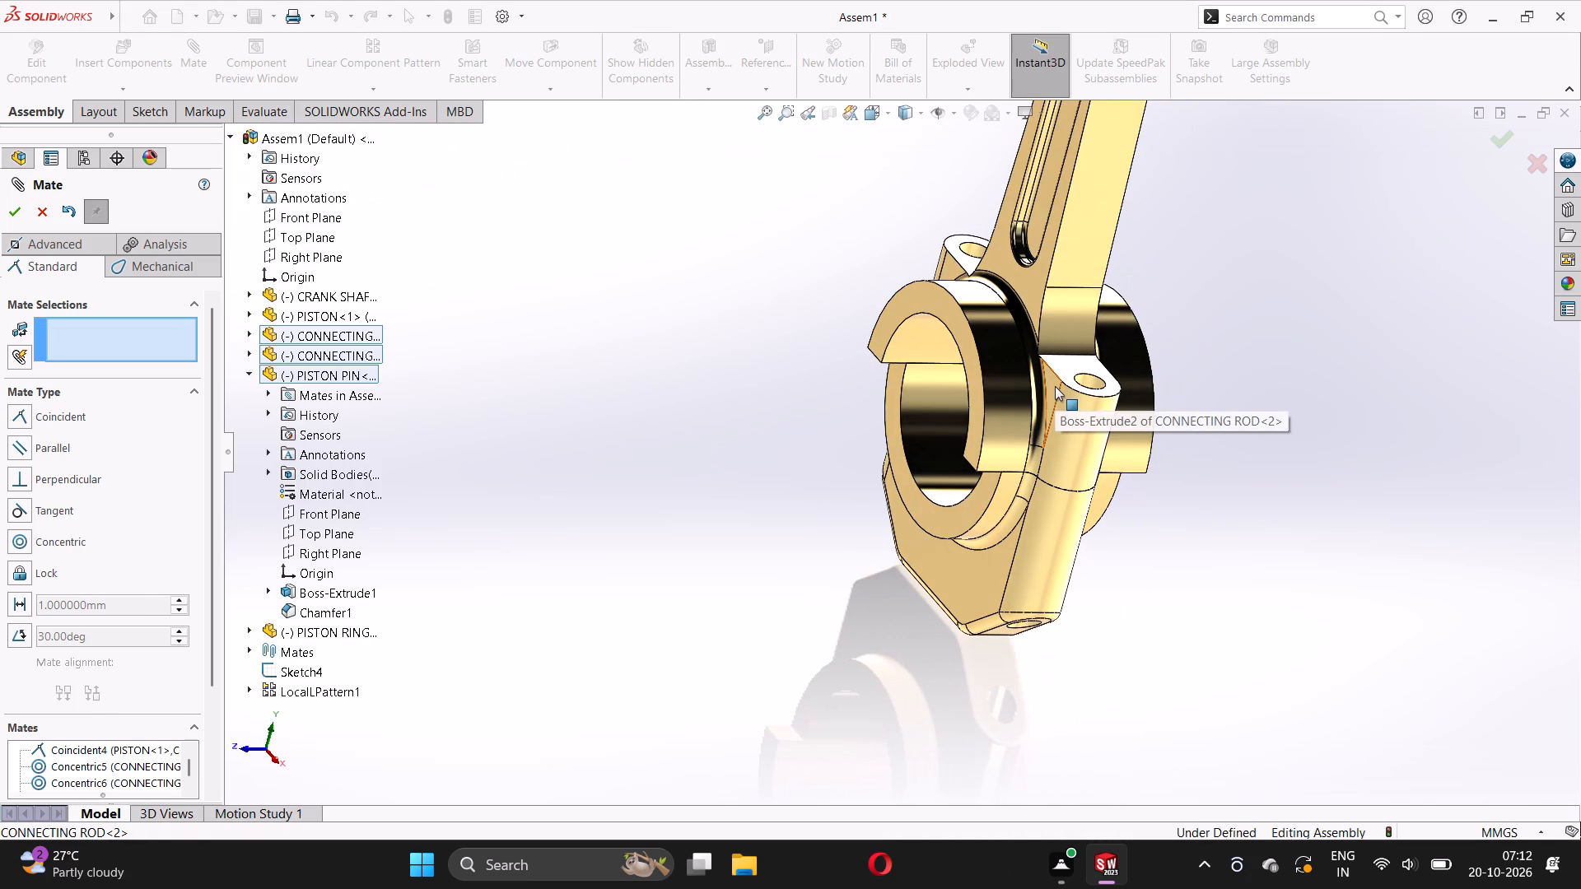
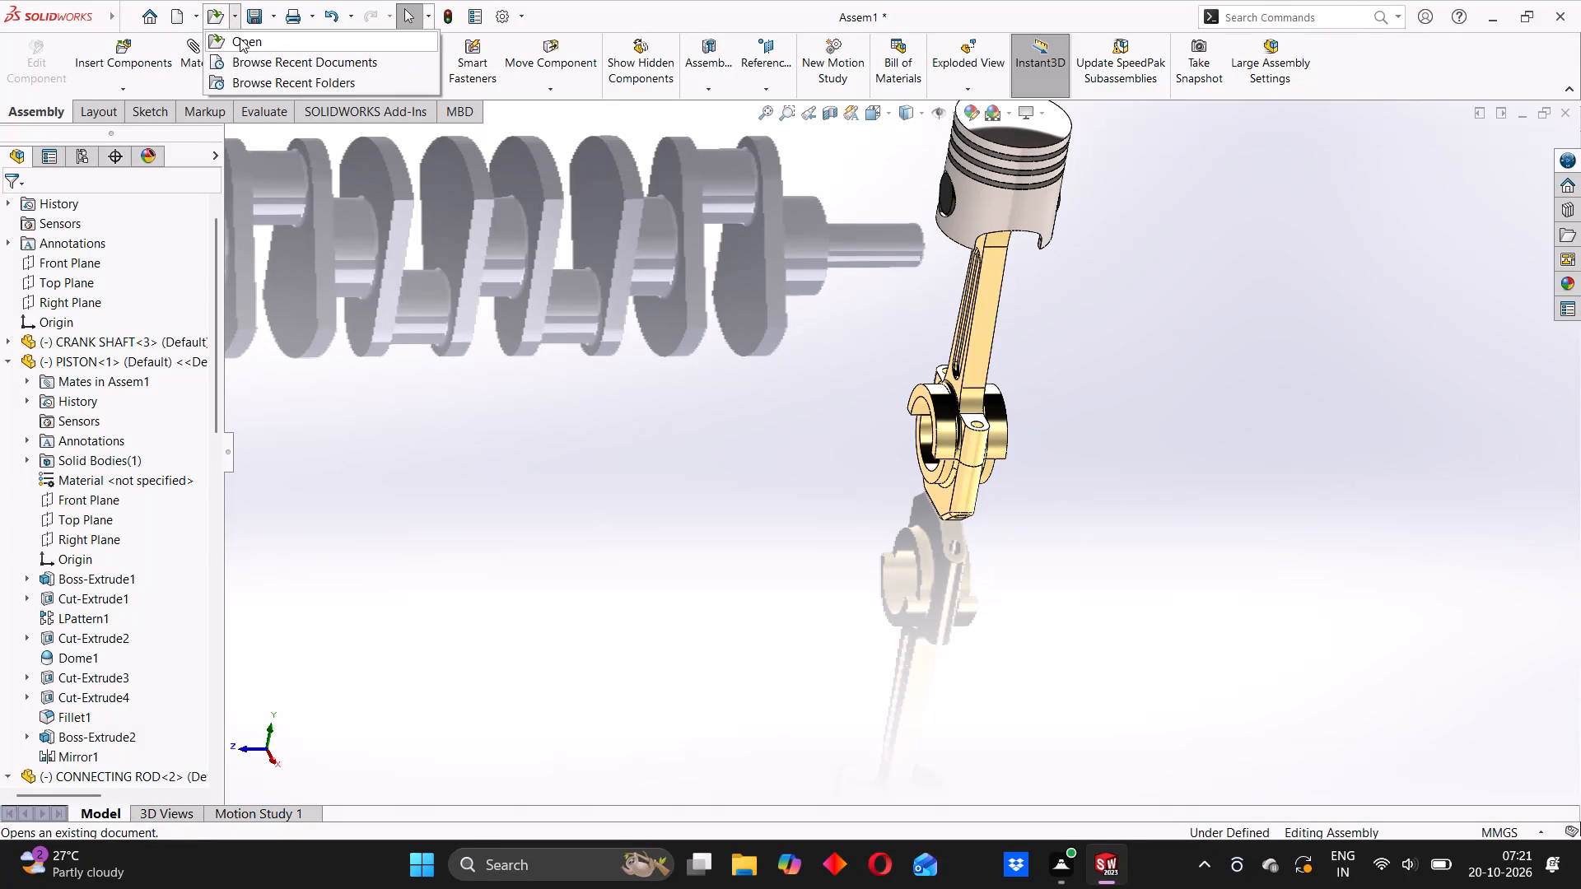
Open the CONNECTING ROD part from the 4 CYLINDER ENGINE folder.
click(240, 38)
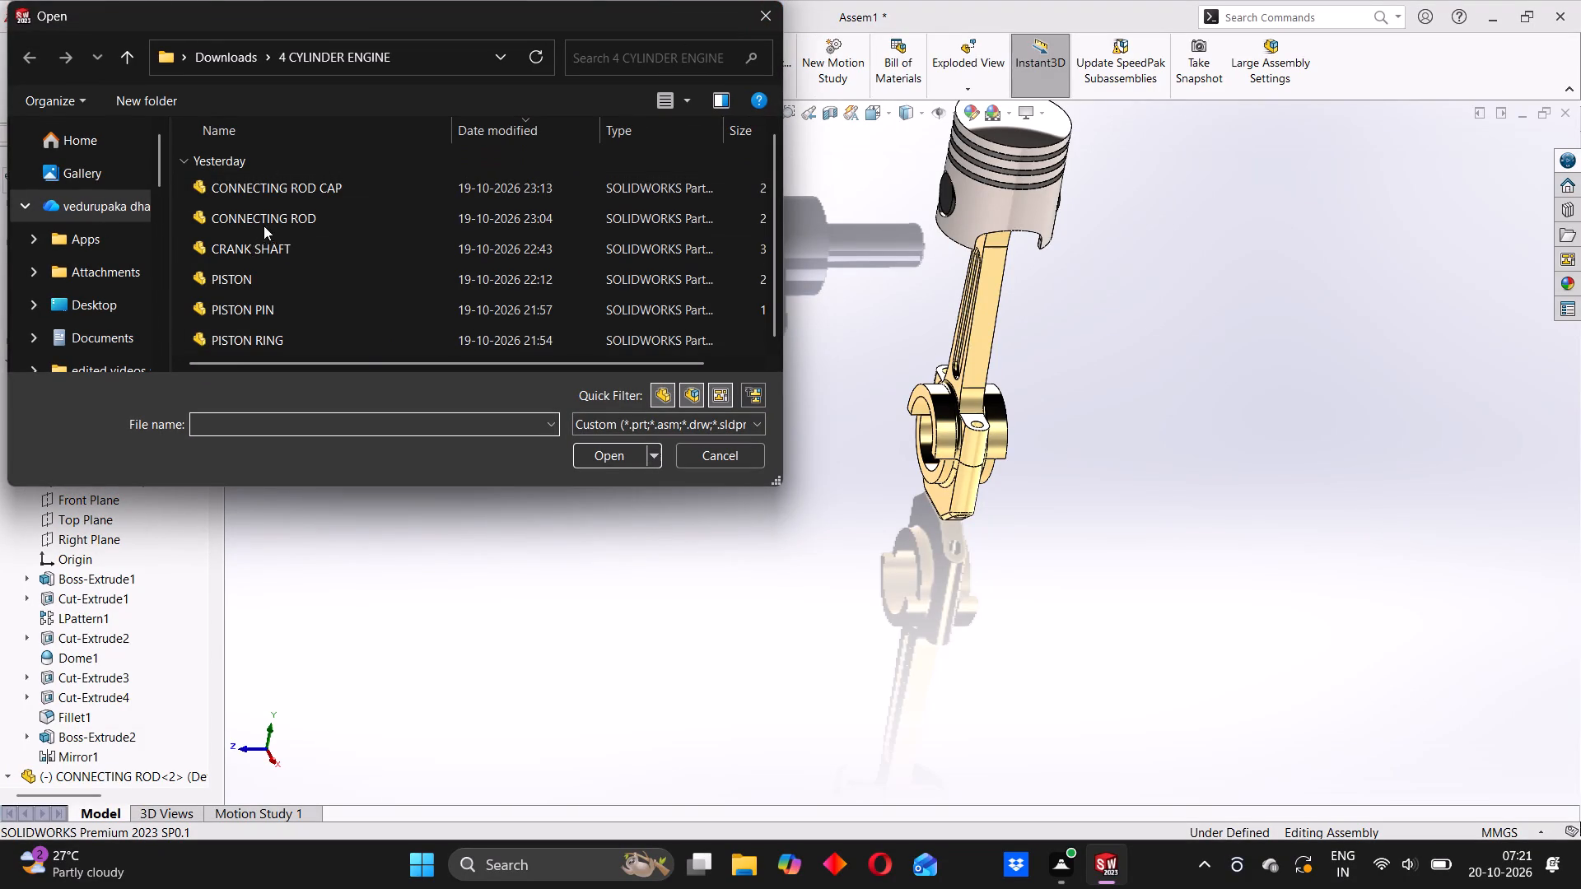
click(285, 216)
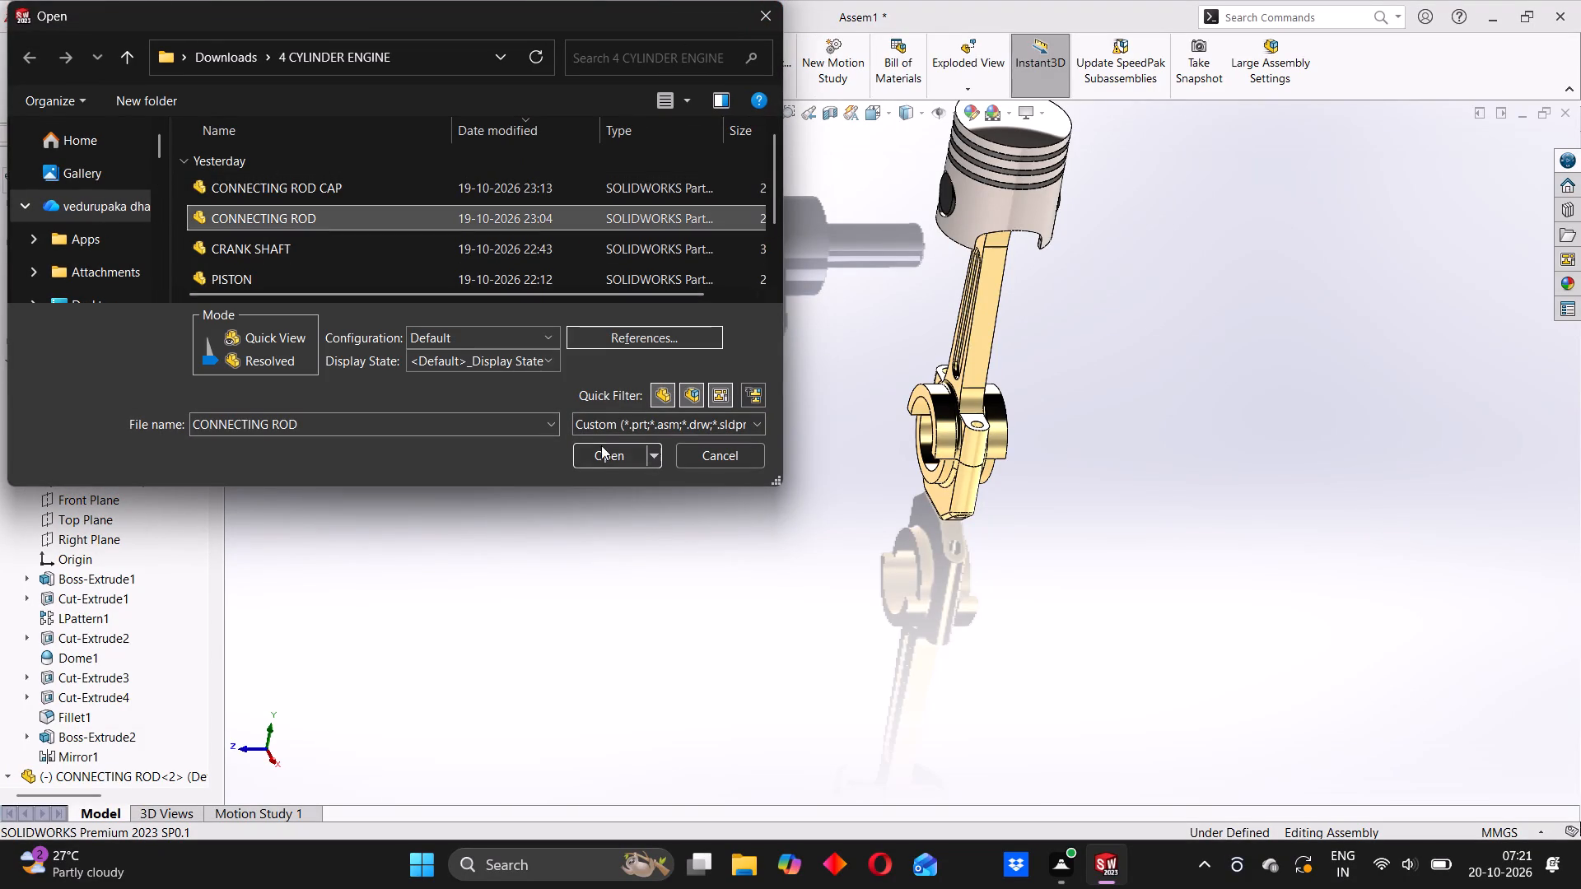
click(592, 458)
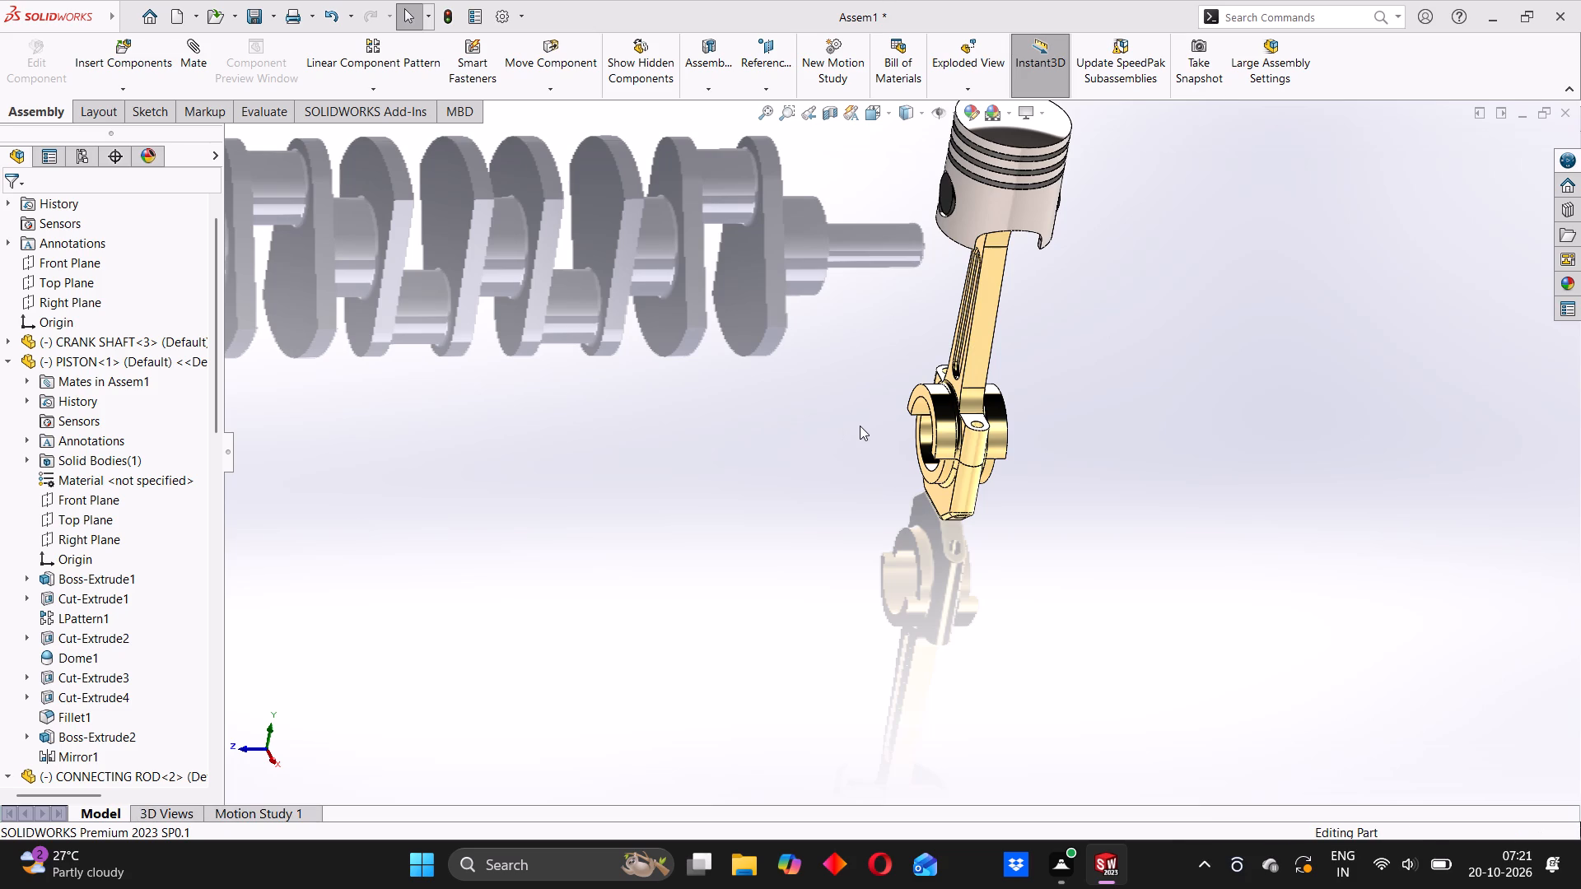
Edit Boss-Extrude1, which forms the rod's two end bosses, and set its mid-plane depth to 38 mm.
middle_drag(954, 424, 894, 414)
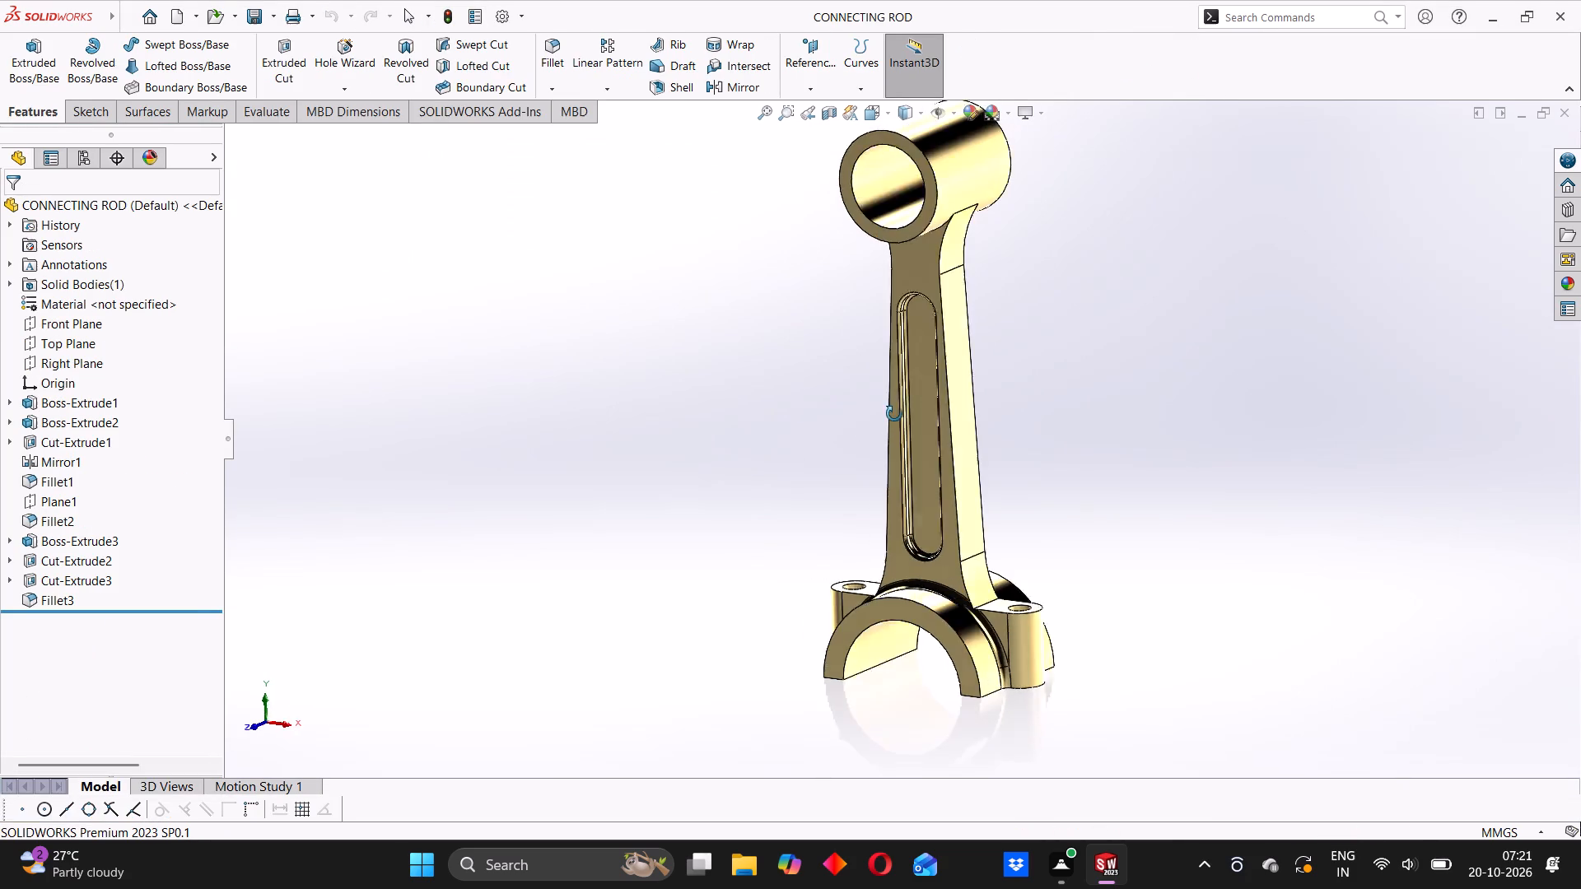
middle_drag(894, 414, 876, 423)
click(907, 175)
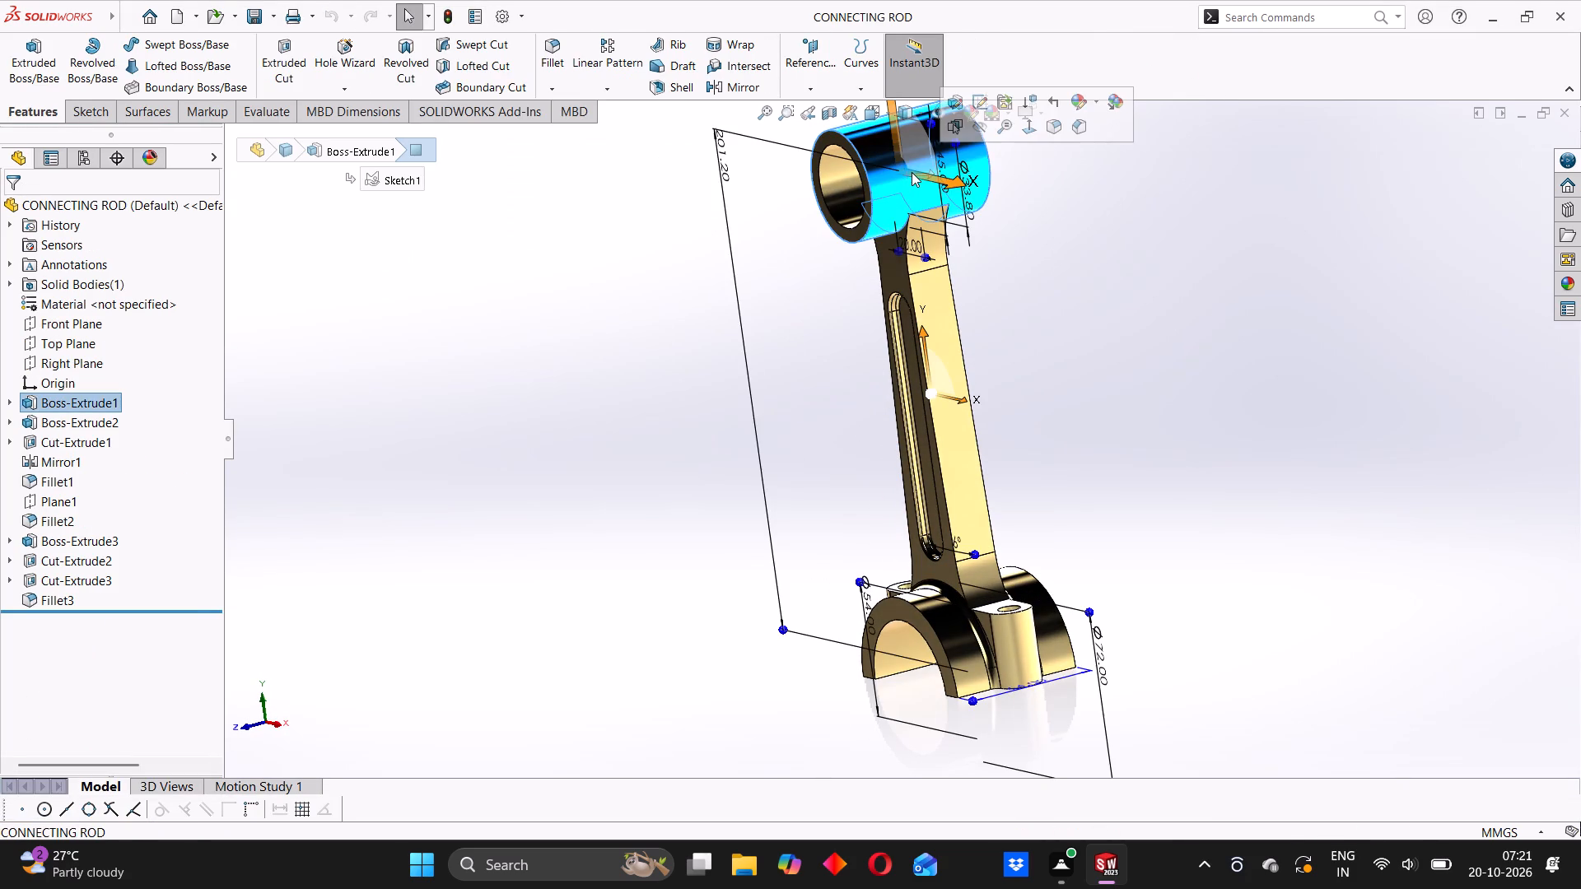
click(951, 99)
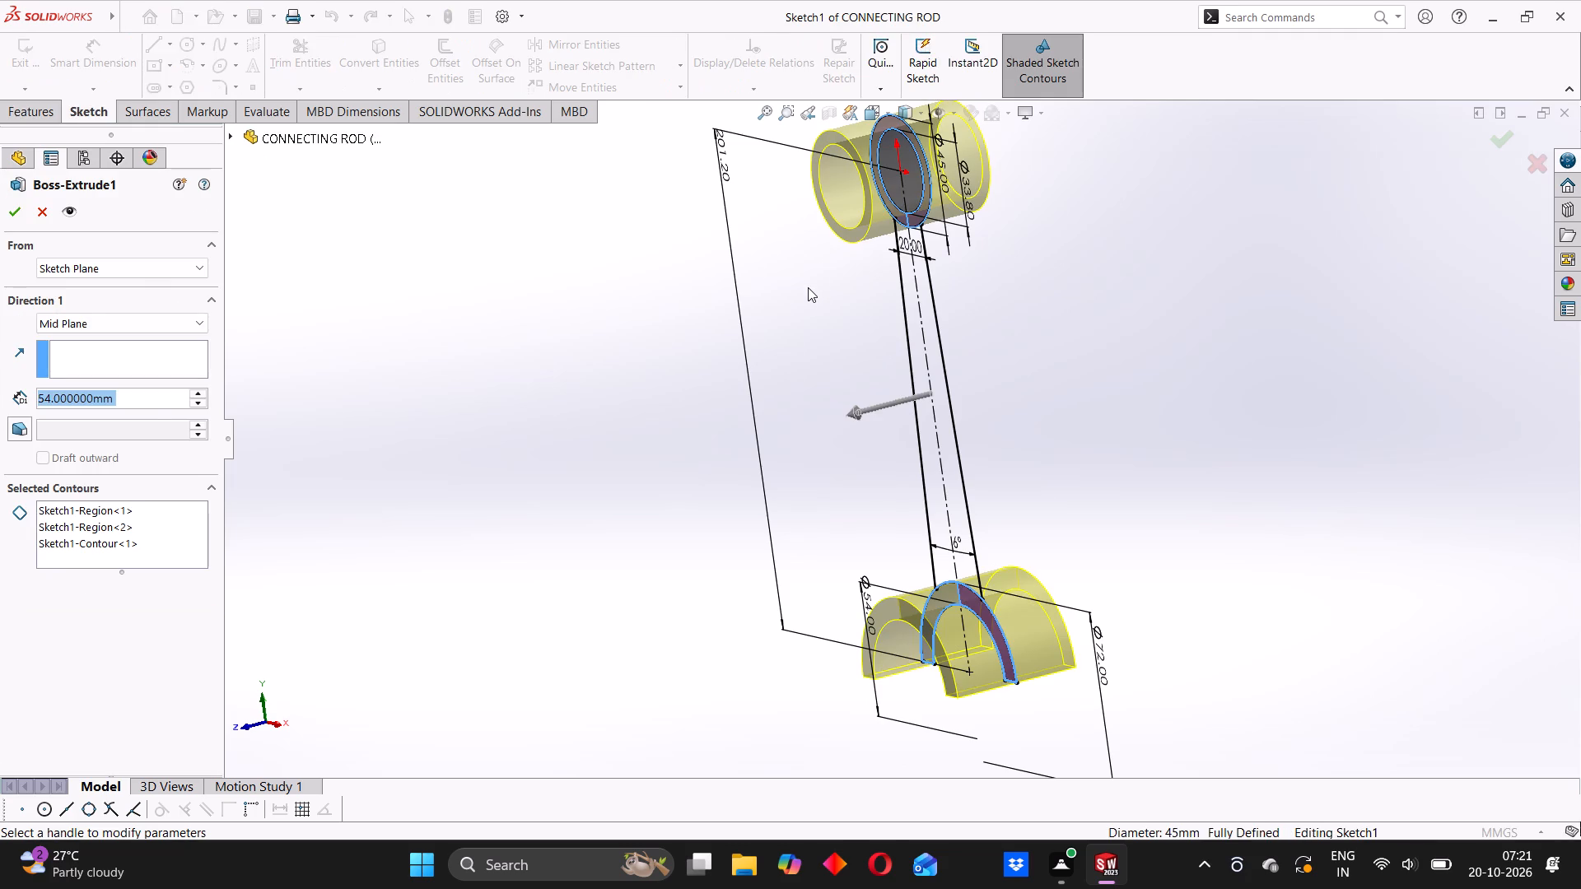
text(38)
key(Return)
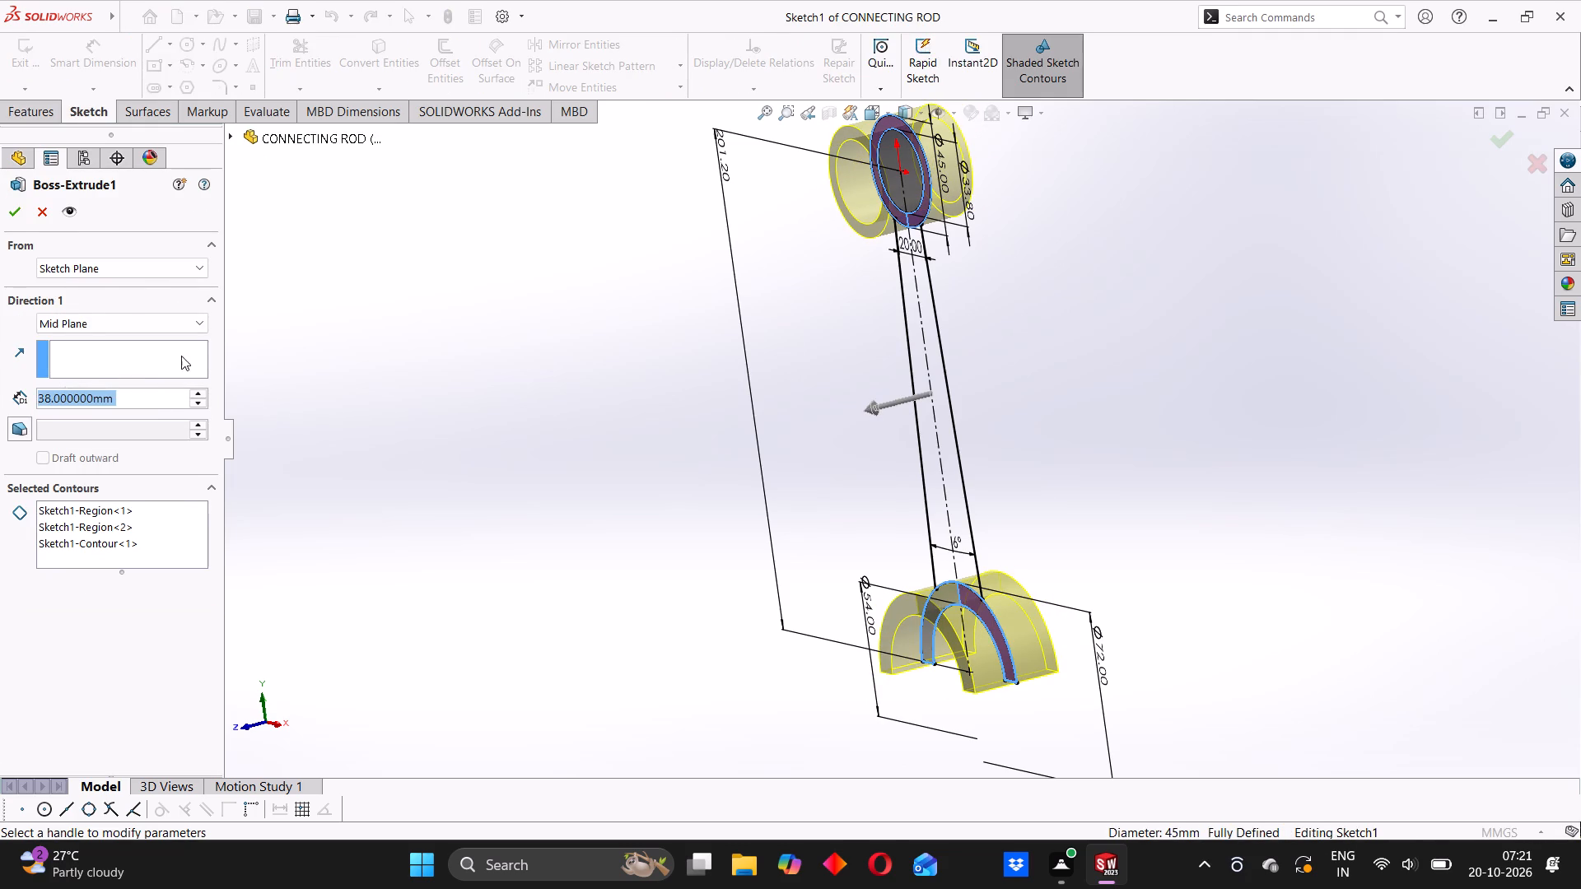
click(16, 215)
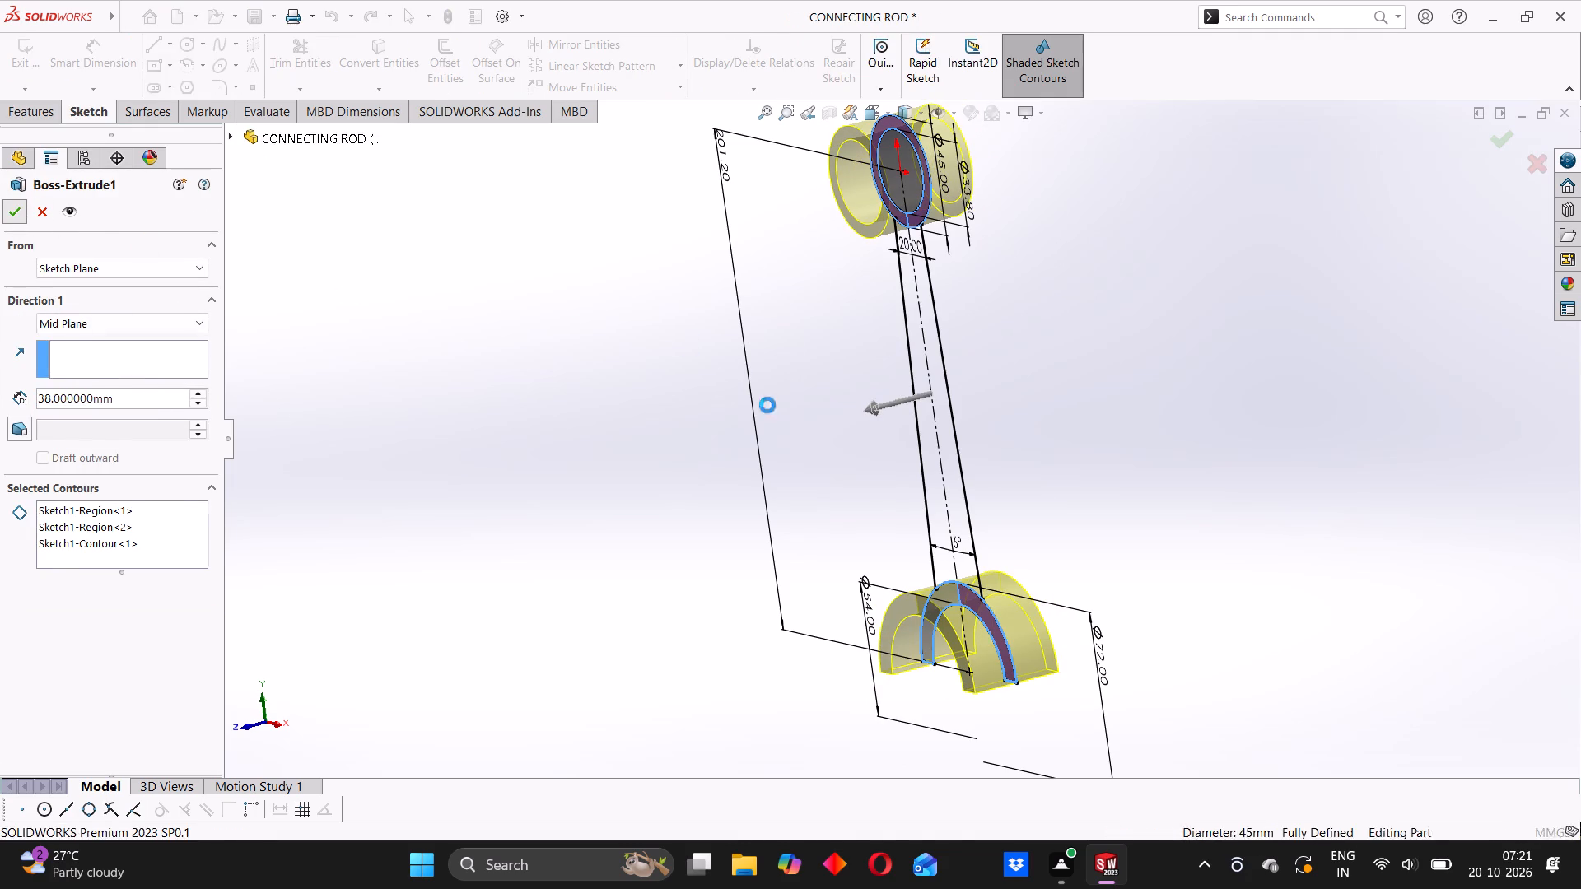
middle_drag(749, 416, 769, 388)
click(660, 369)
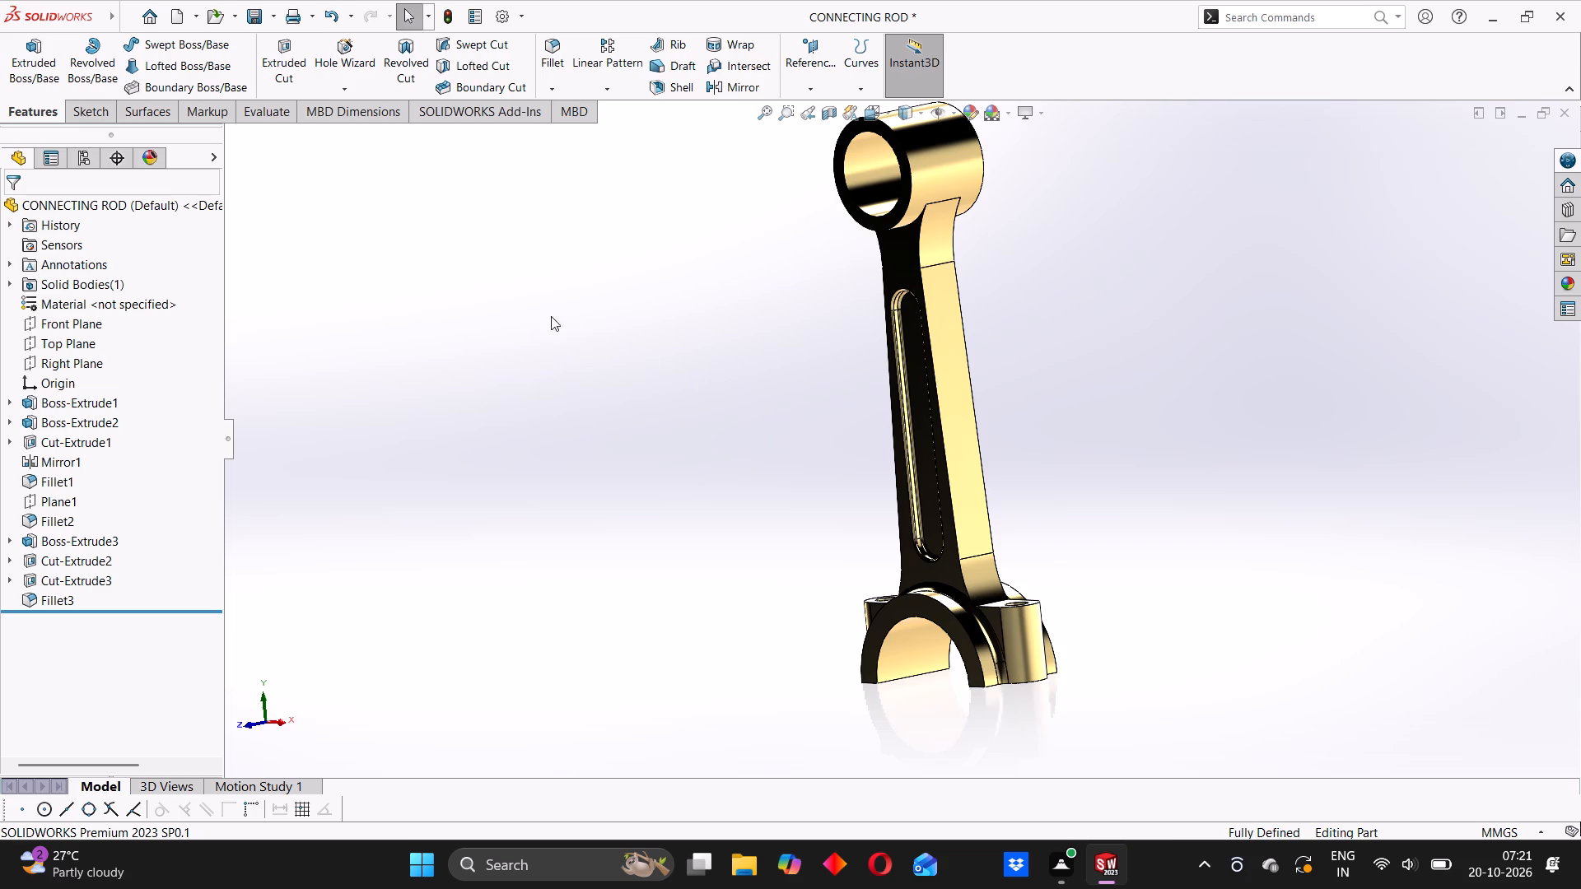
Save the part as CONNECTING ROD in SOLIDWORKS Part format, replacing the existing file.
click(273, 15)
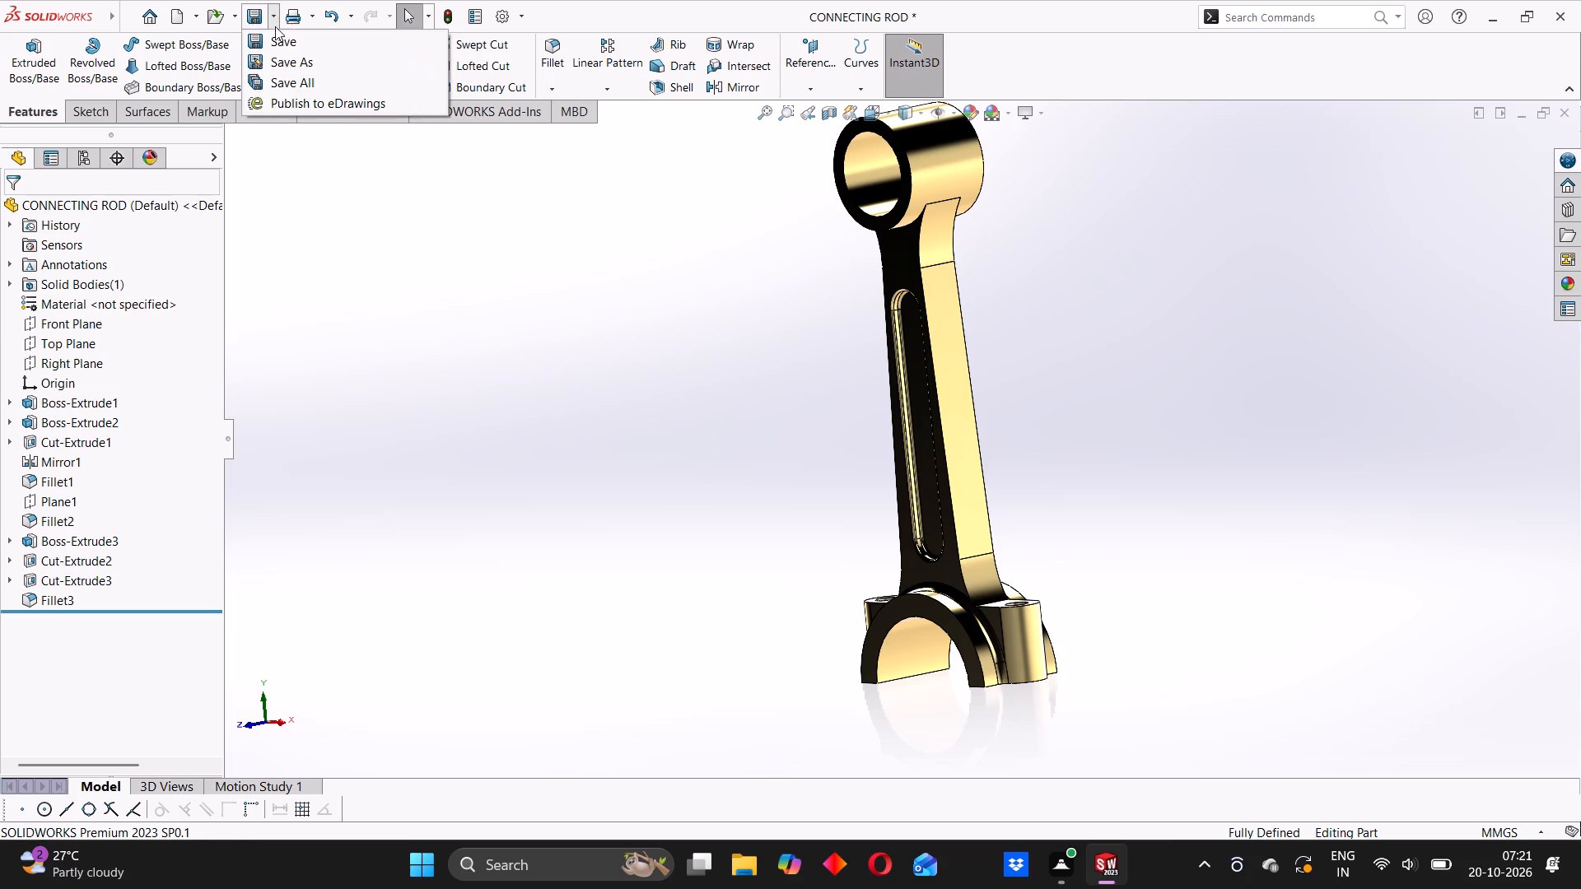
click(282, 58)
click(632, 350)
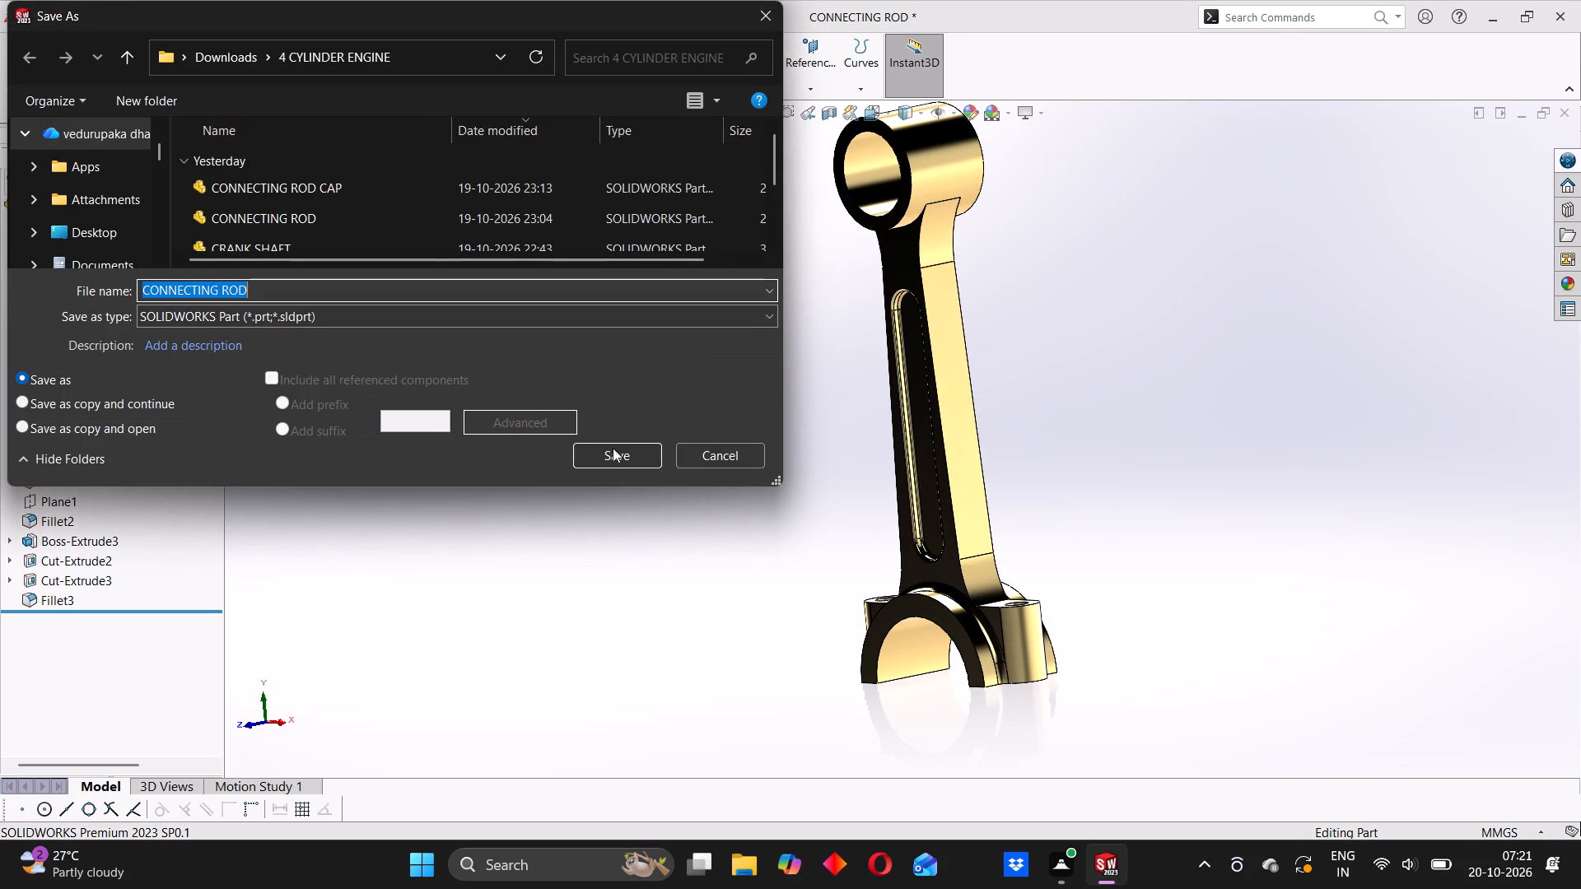
click(604, 455)
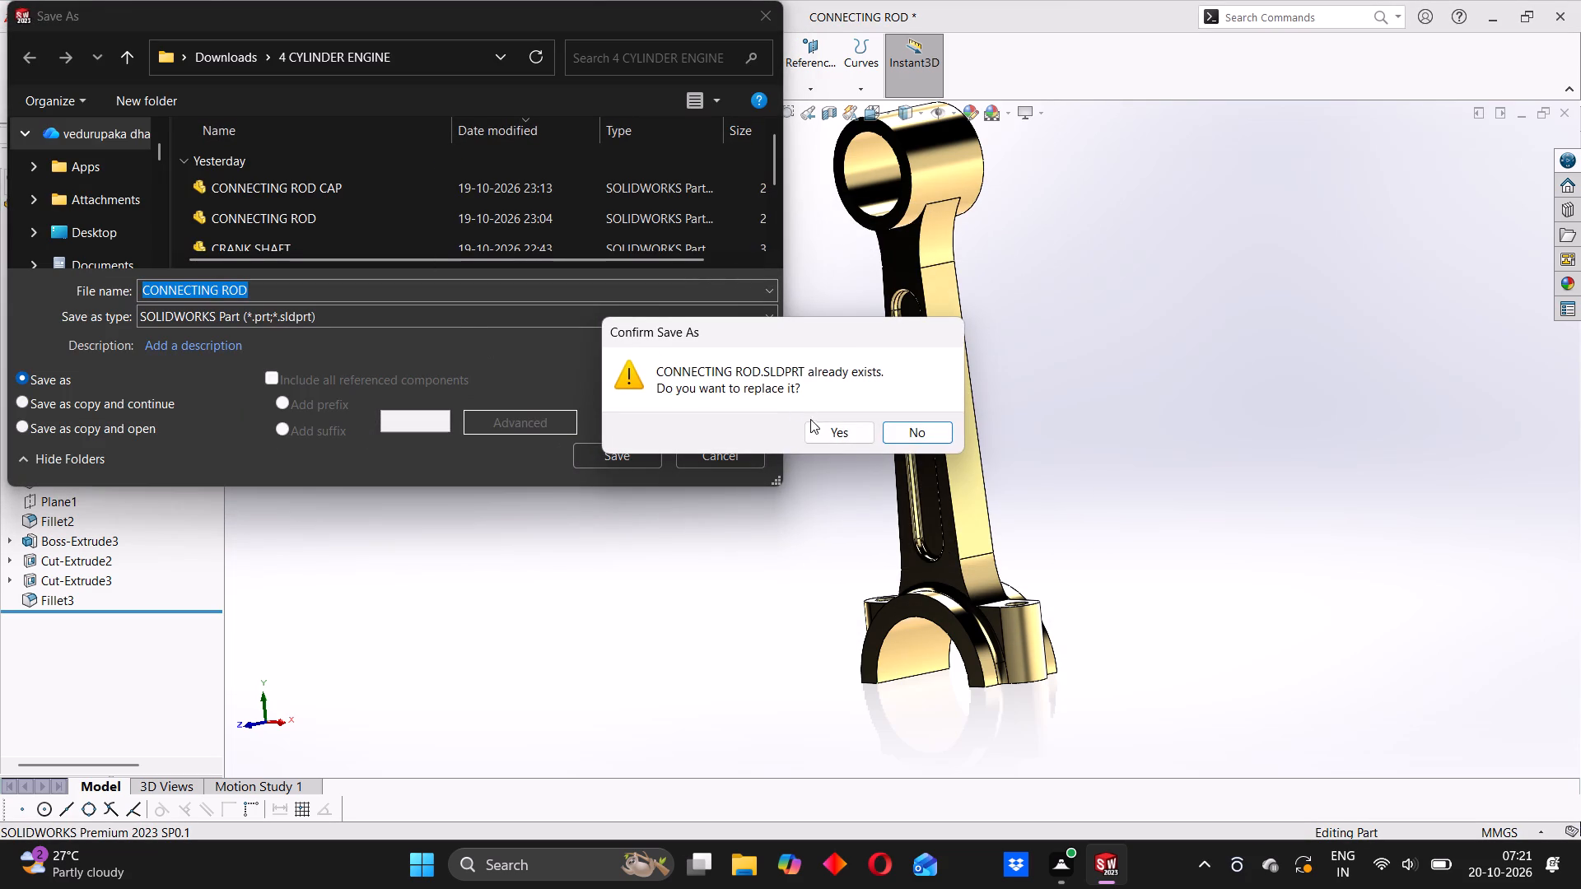
click(828, 429)
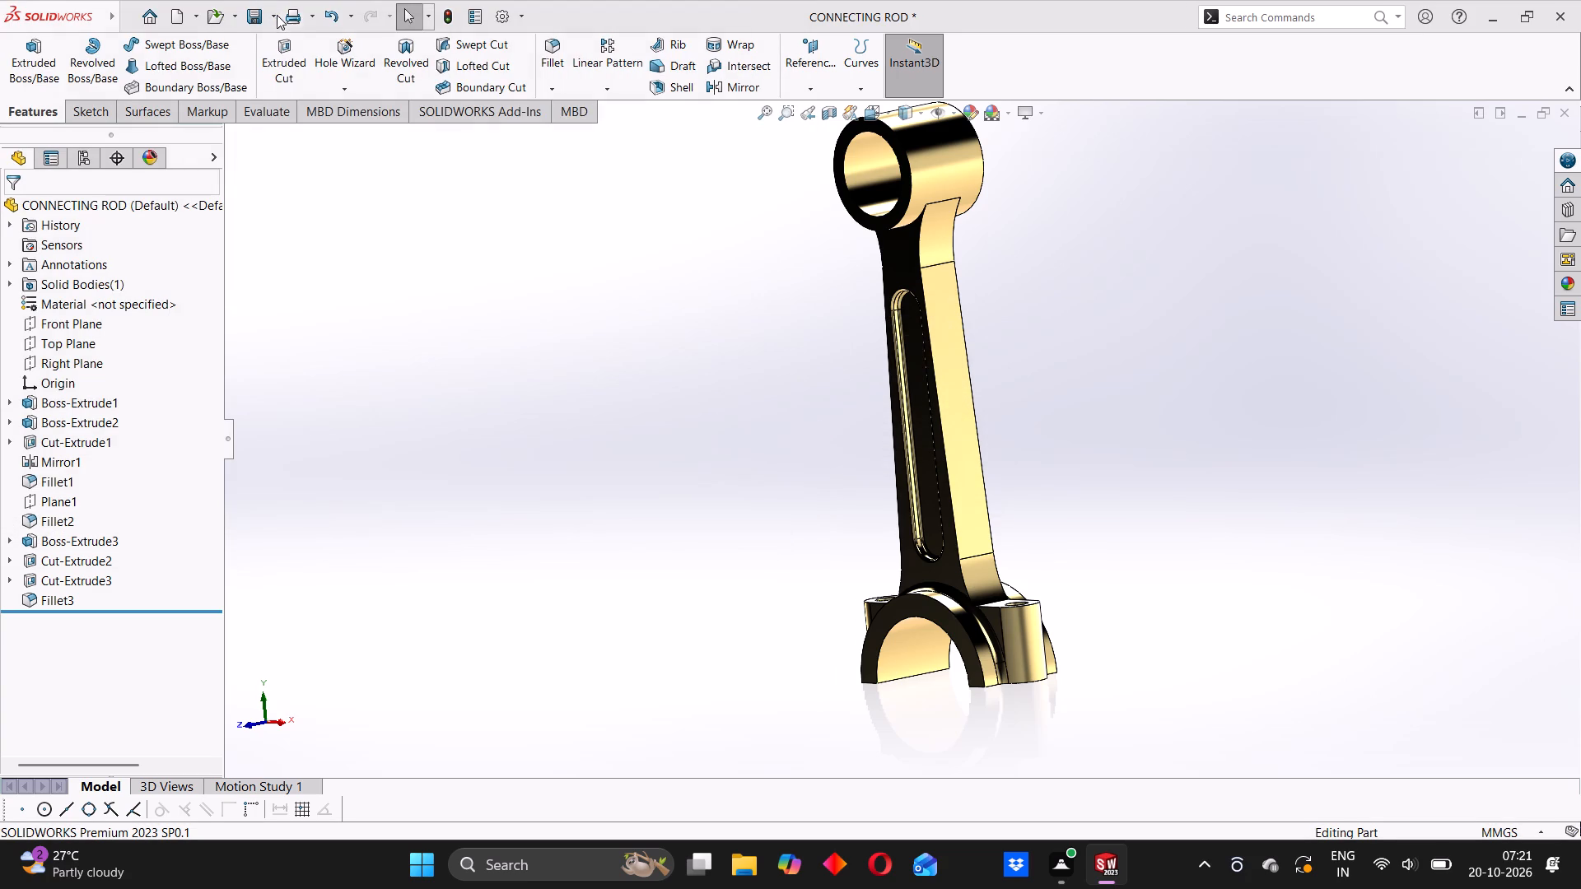
Save a PDF copy of the part as CONNECTING ROD, replacing the existing PDF.
click(277, 15)
click(282, 62)
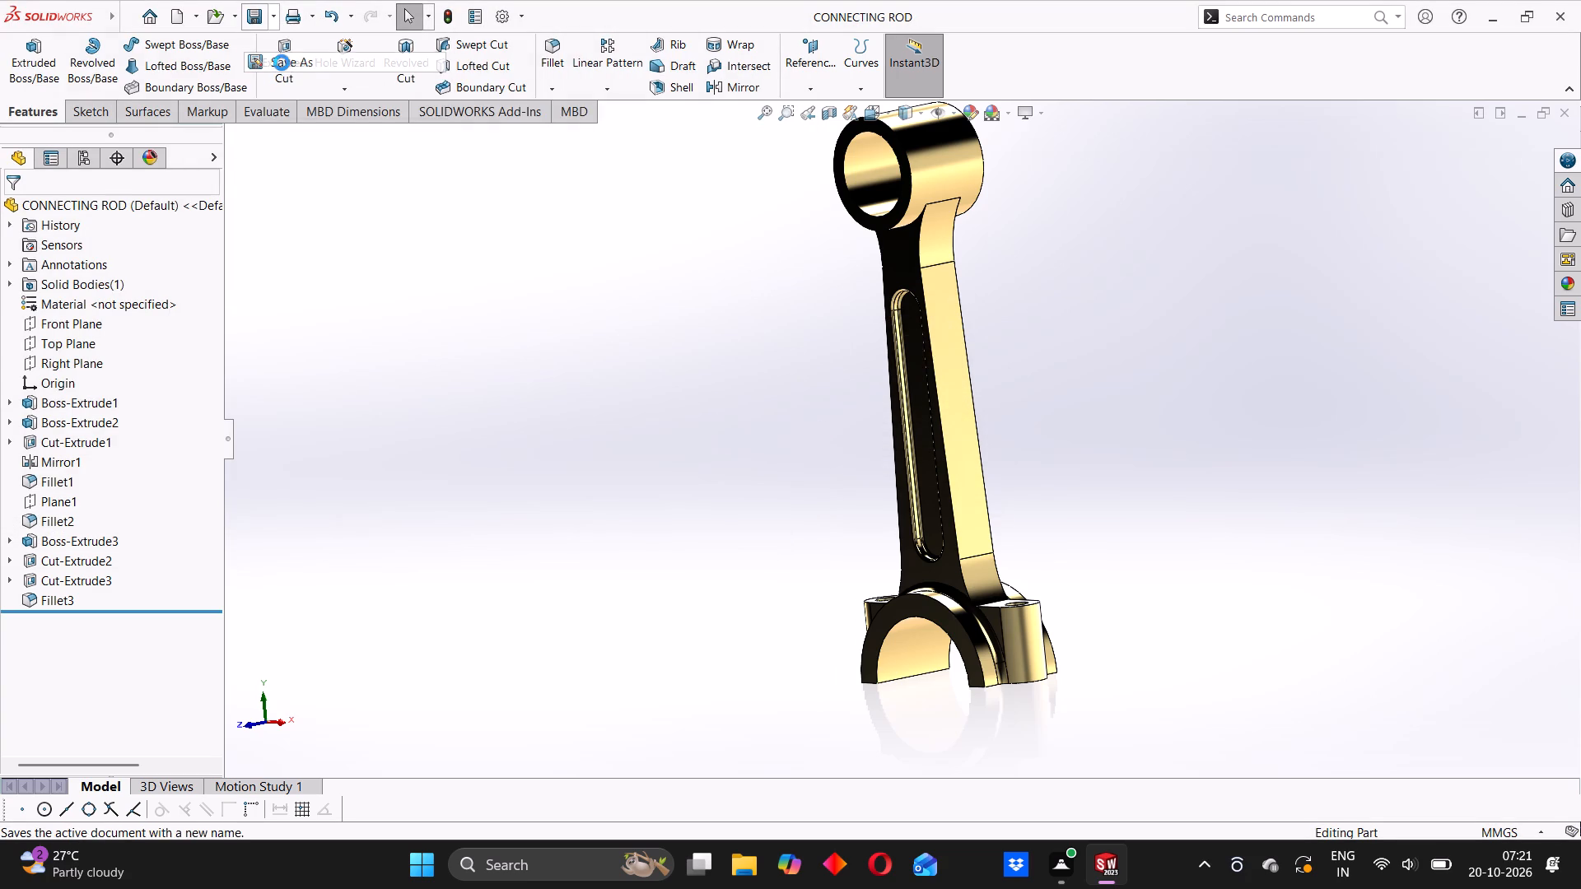
click(619, 336)
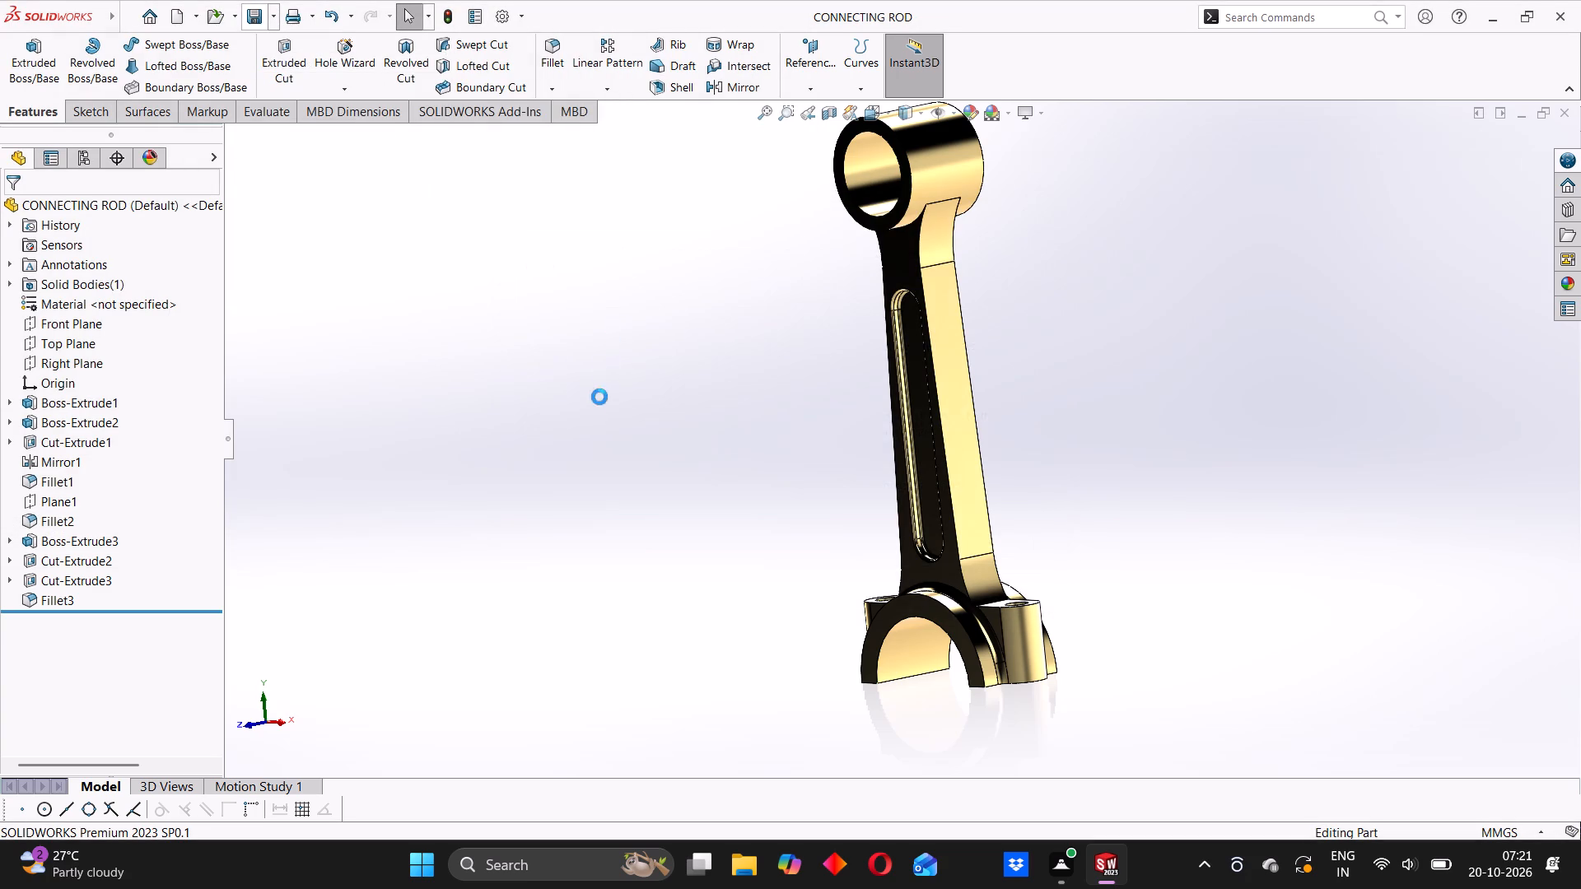
click(384, 322)
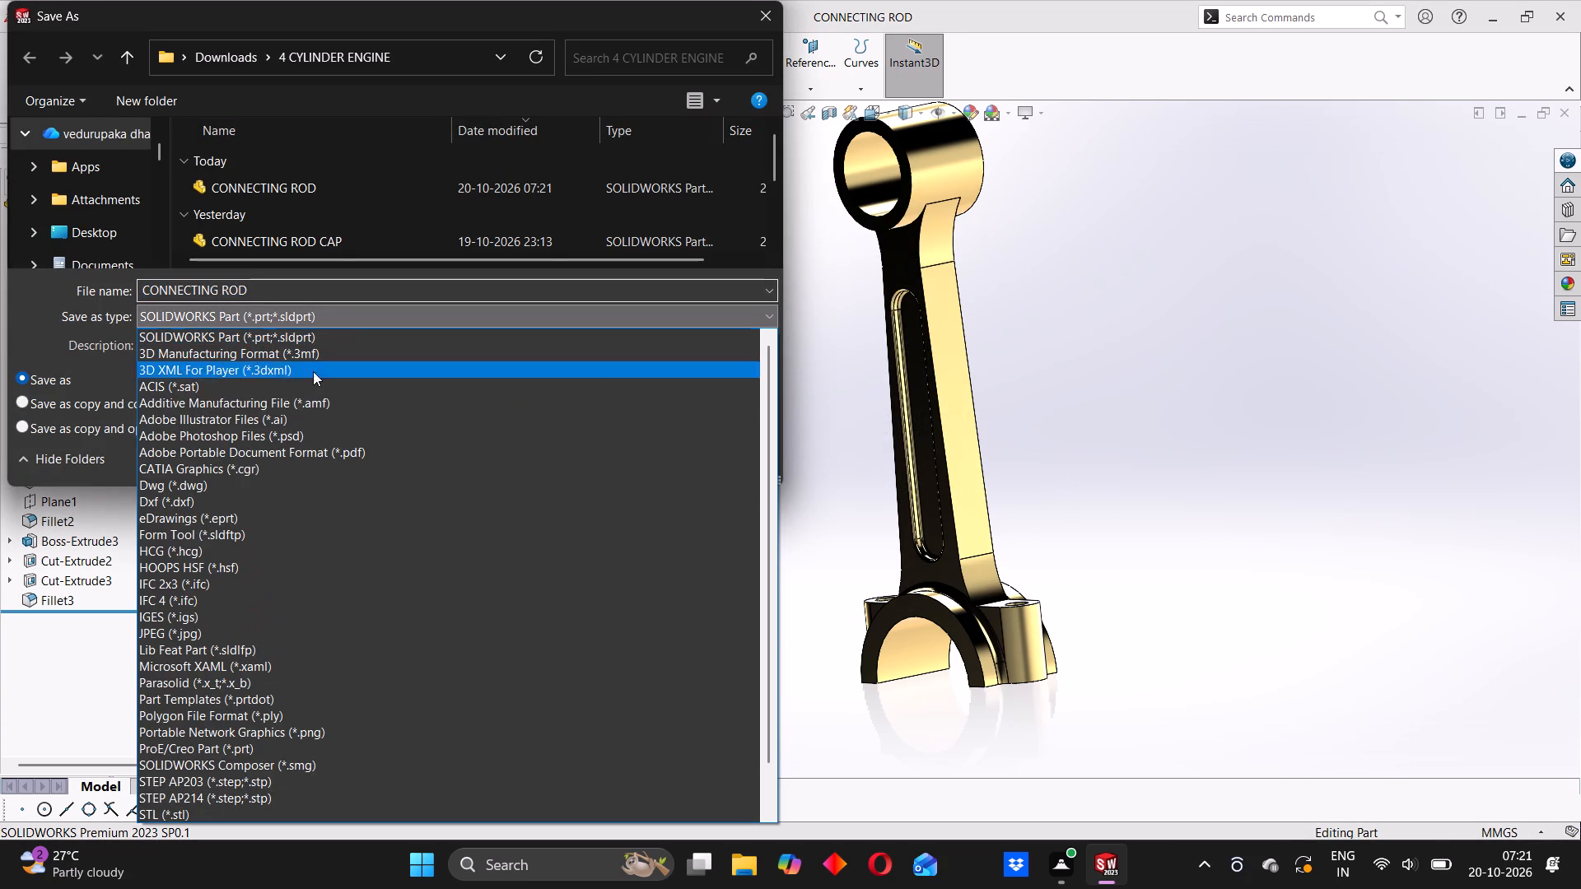
click(307, 453)
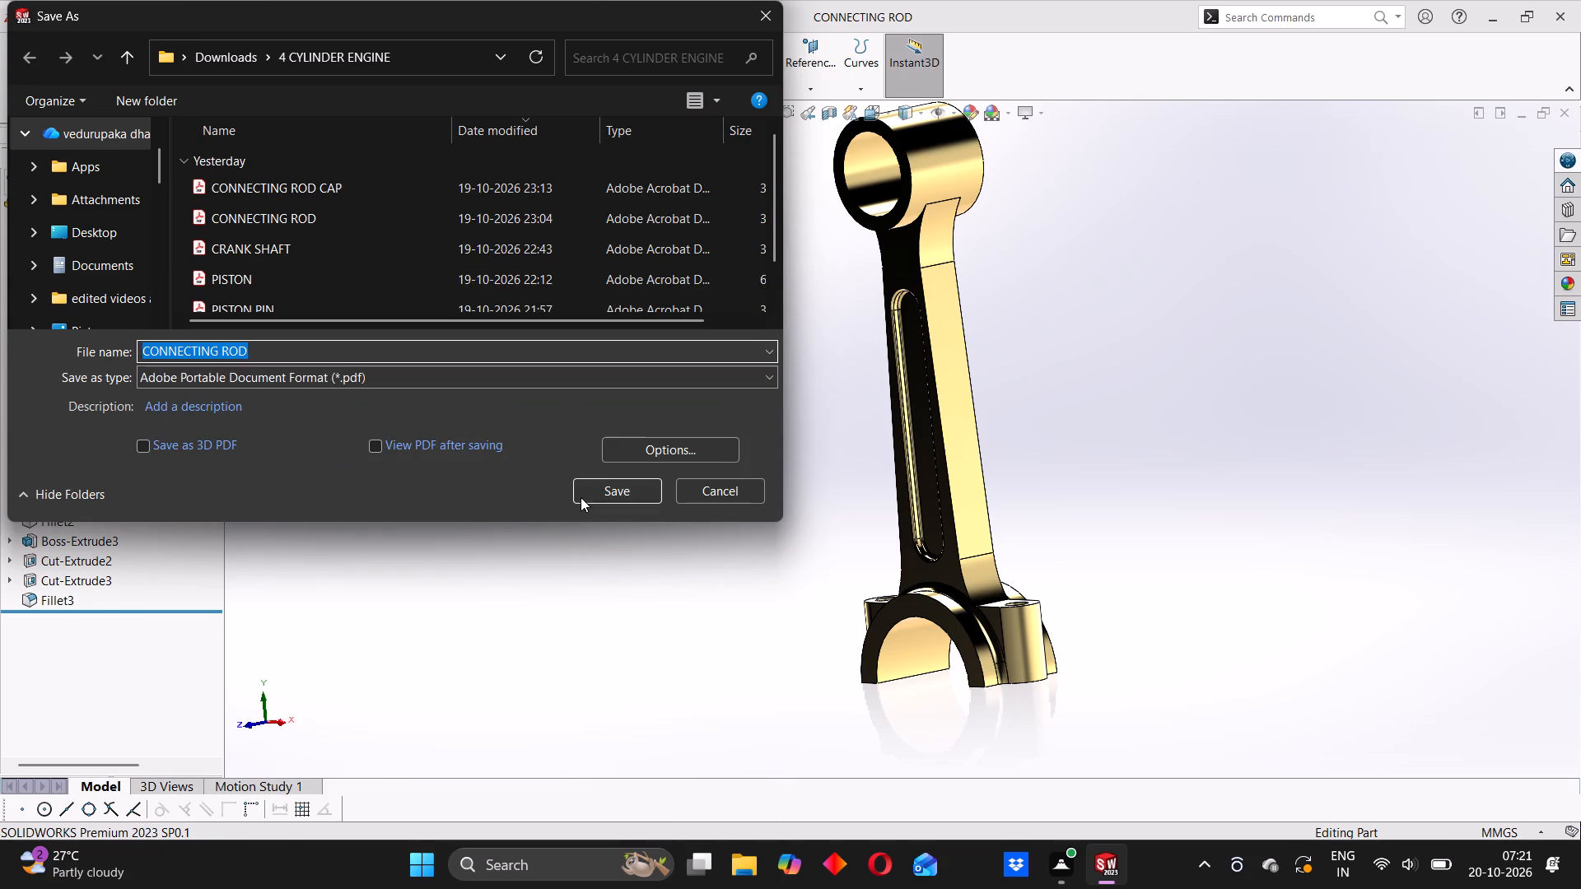
click(599, 493)
click(850, 434)
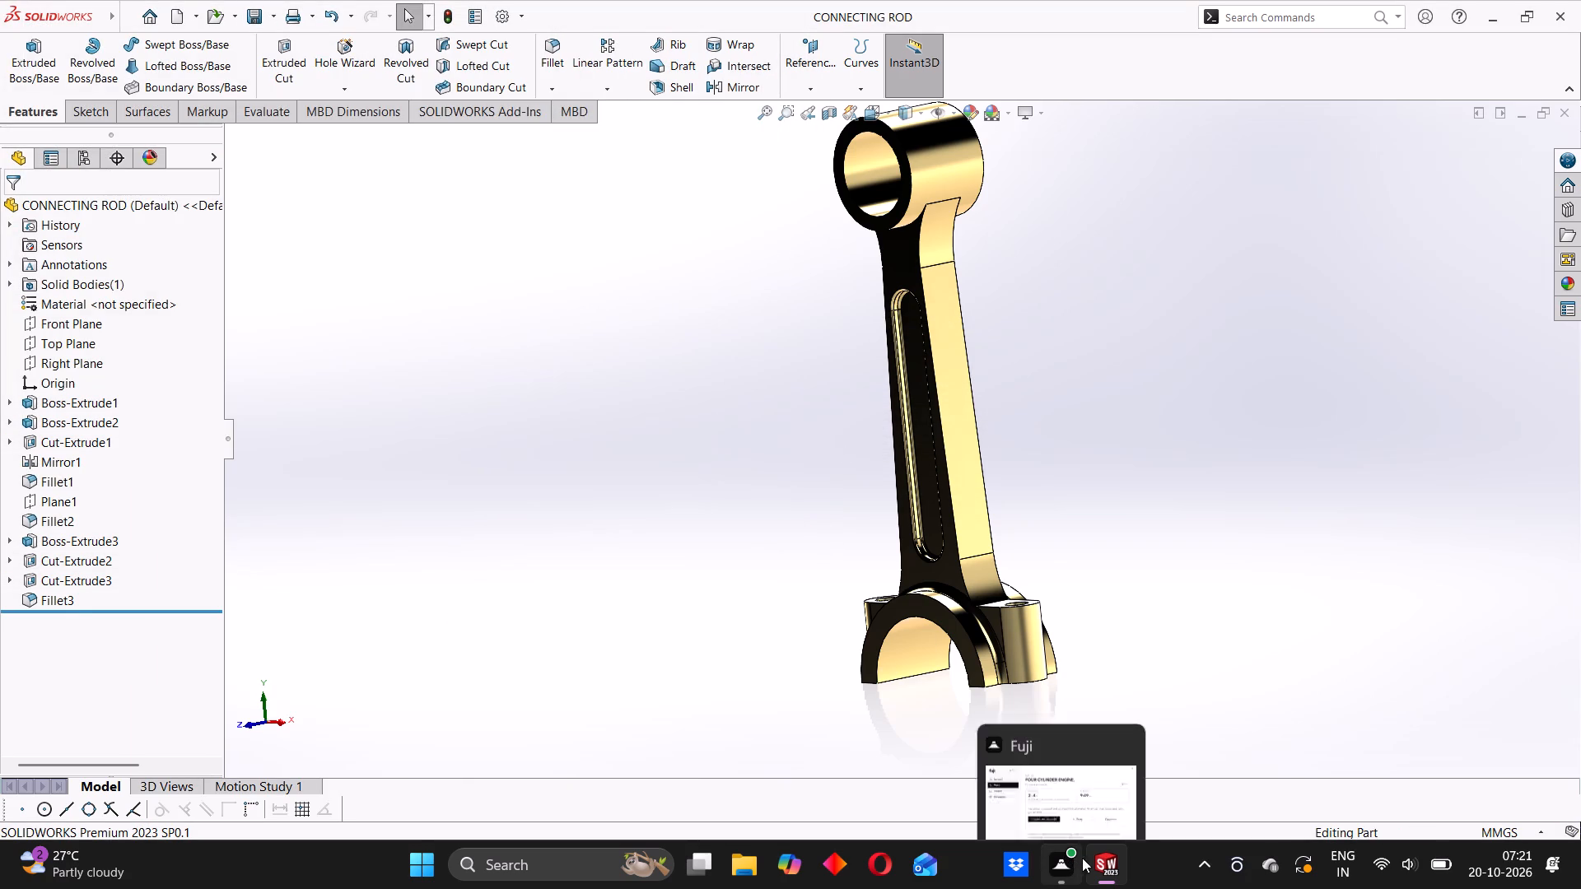
Switch back to the Assem1 assembly.
click(1015, 743)
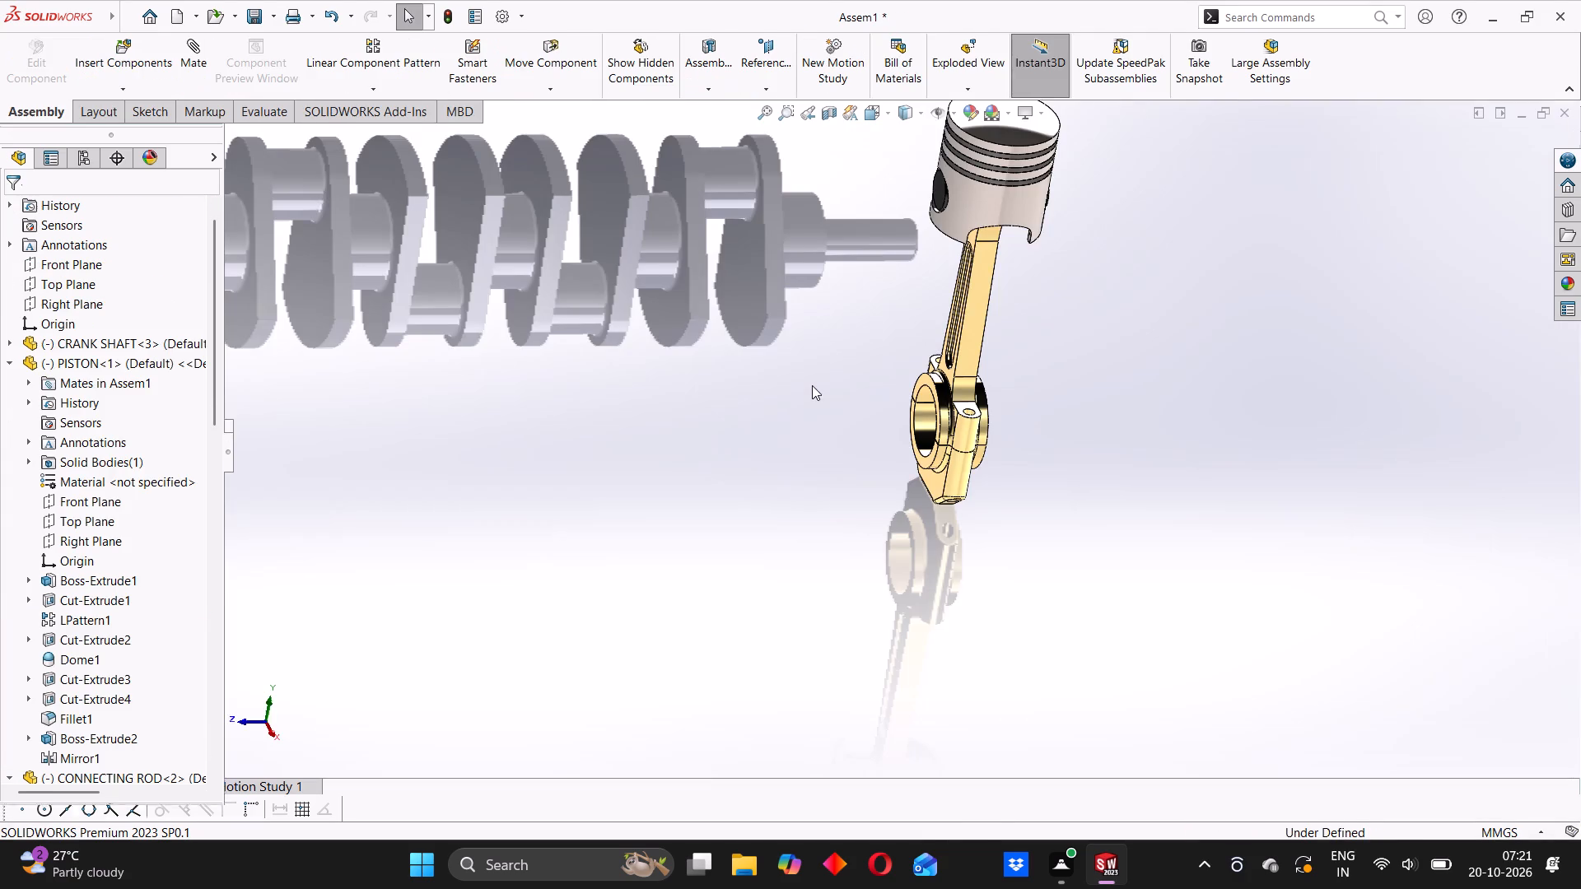
Examine the updated connecting rod, cap and piston alongside the crankshaft, focusing on the rod's big end and the crank journals.
scroll(951, 363, up, 2)
scroll(958, 305, down, 1)
middle_drag(986, 456, 986, 455)
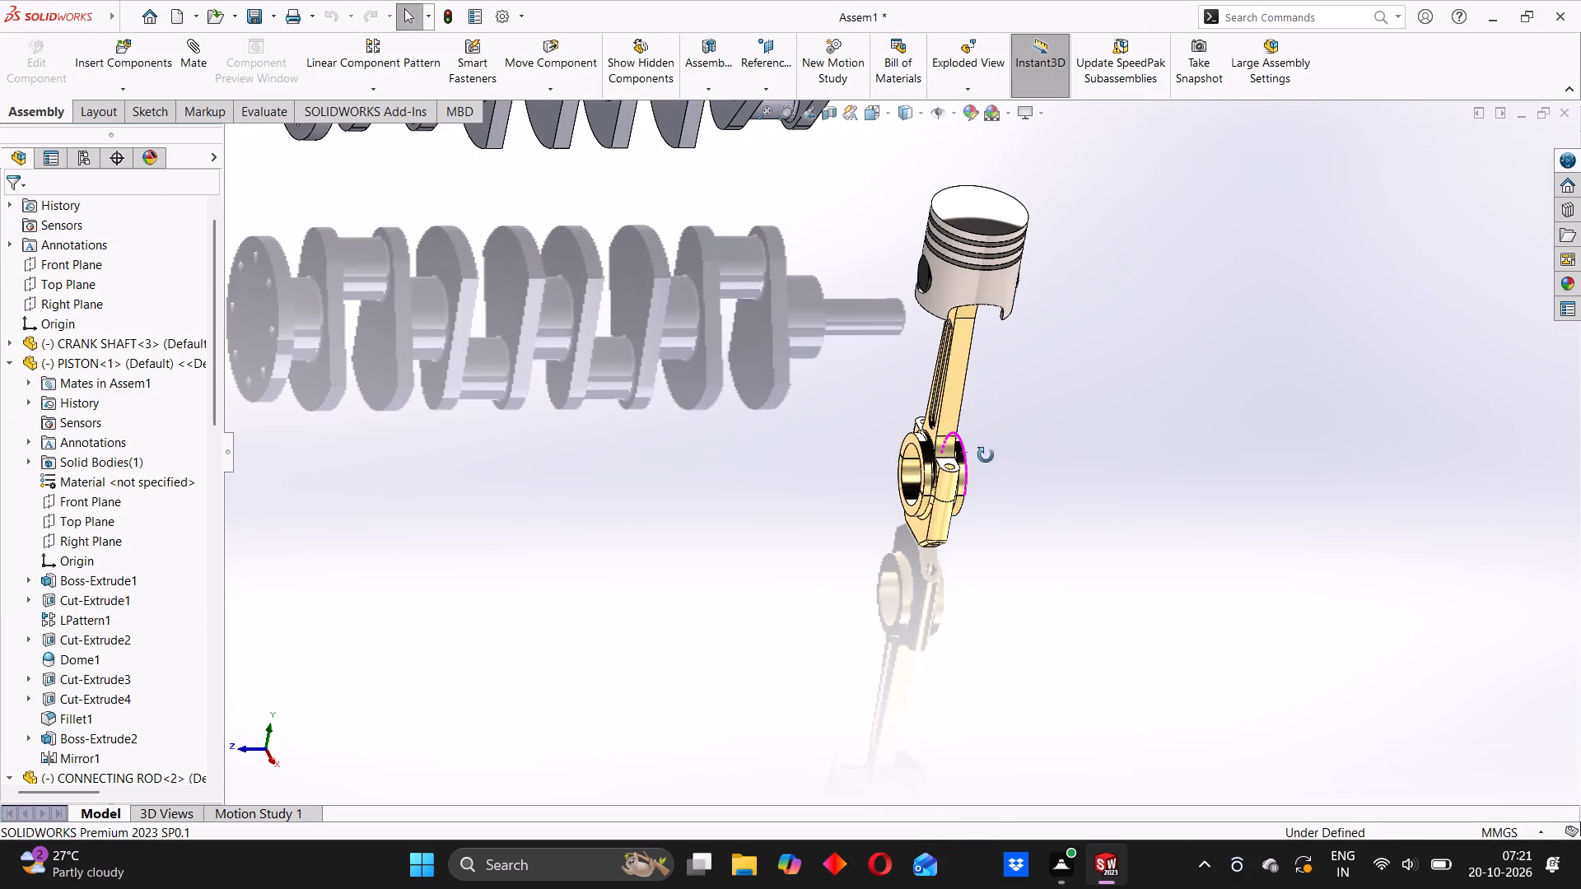
middle_drag(986, 455, 947, 272)
scroll(950, 274, down, 3)
middle_drag(981, 348, 1012, 386)
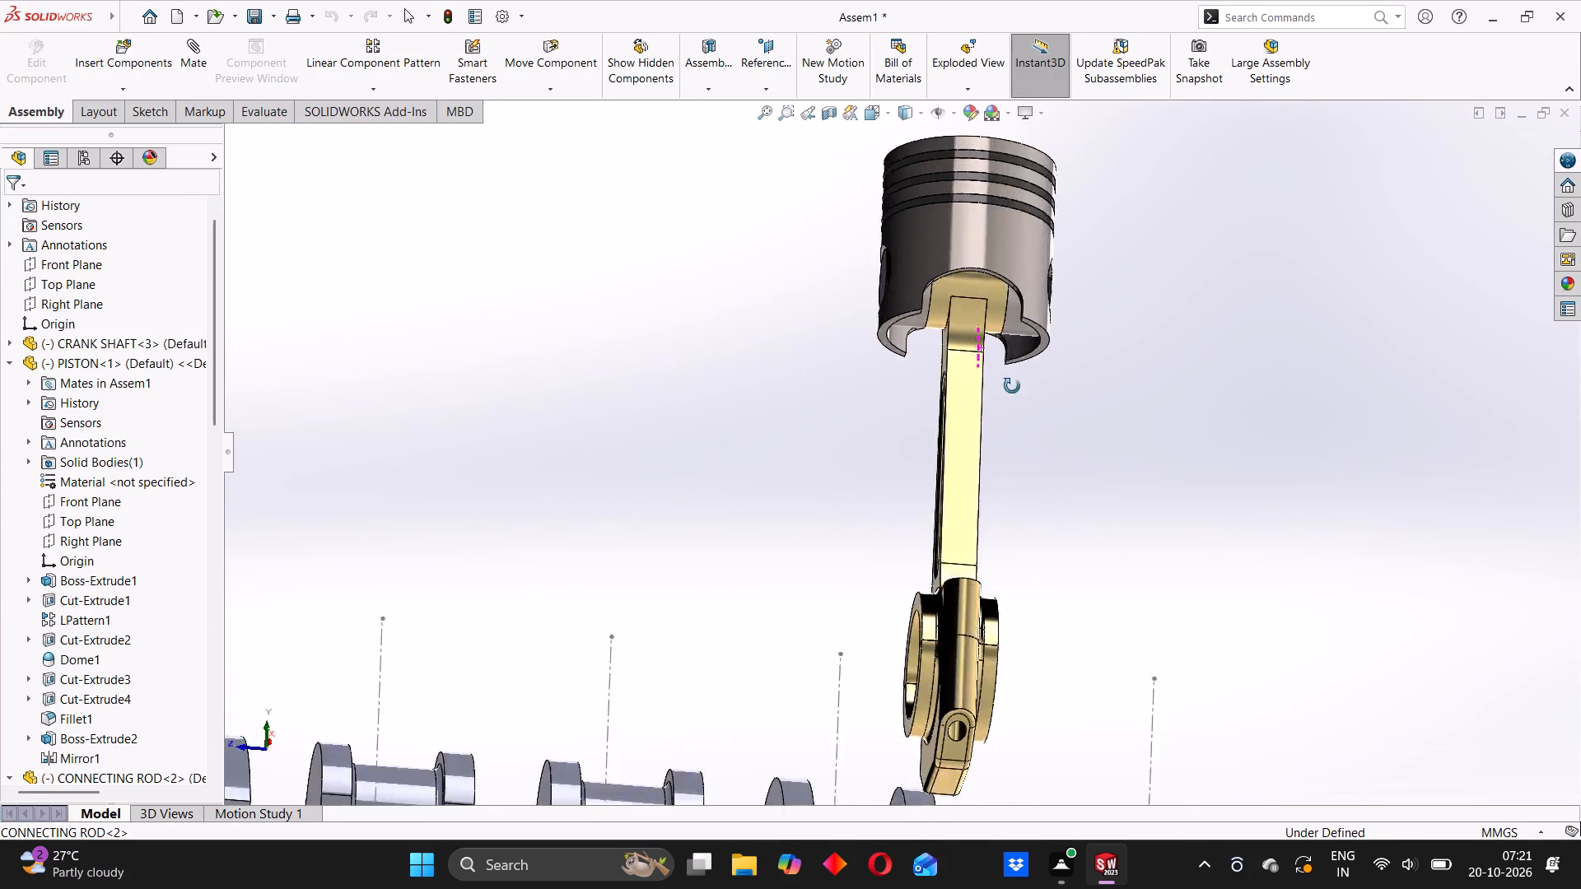
middle_drag(1012, 386, 1011, 505)
scroll(1011, 505, up, 6)
scroll(603, 359, down, 3)
scroll(730, 317, down, 4)
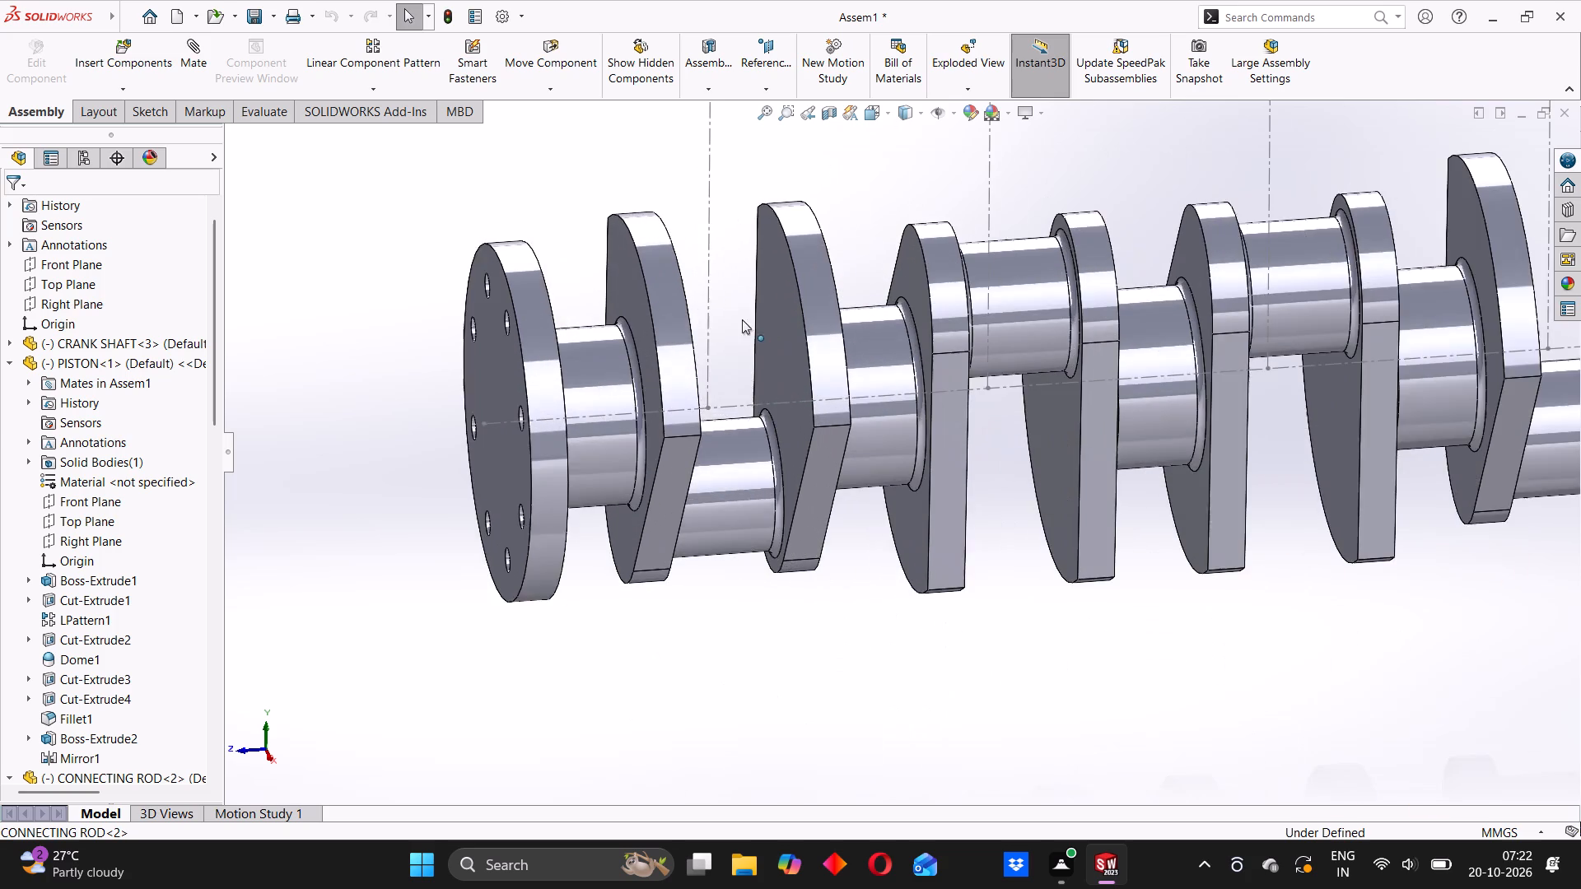
scroll(1189, 471, up, 7)
scroll(1136, 505, down, 4)
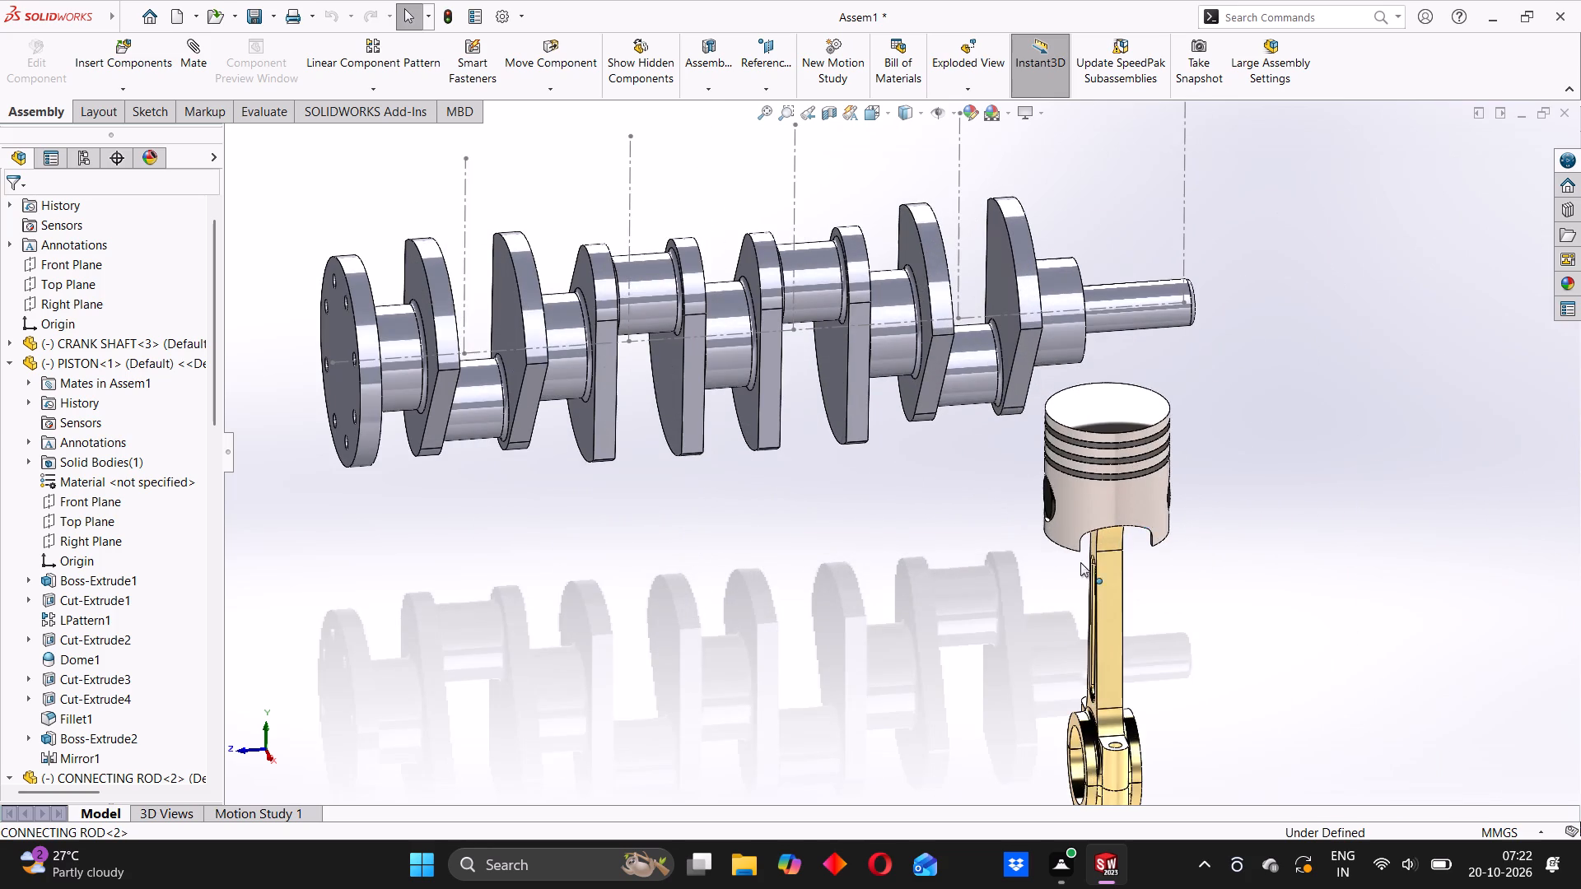
scroll(1075, 576, up, 3)
scroll(994, 641, down, 3)
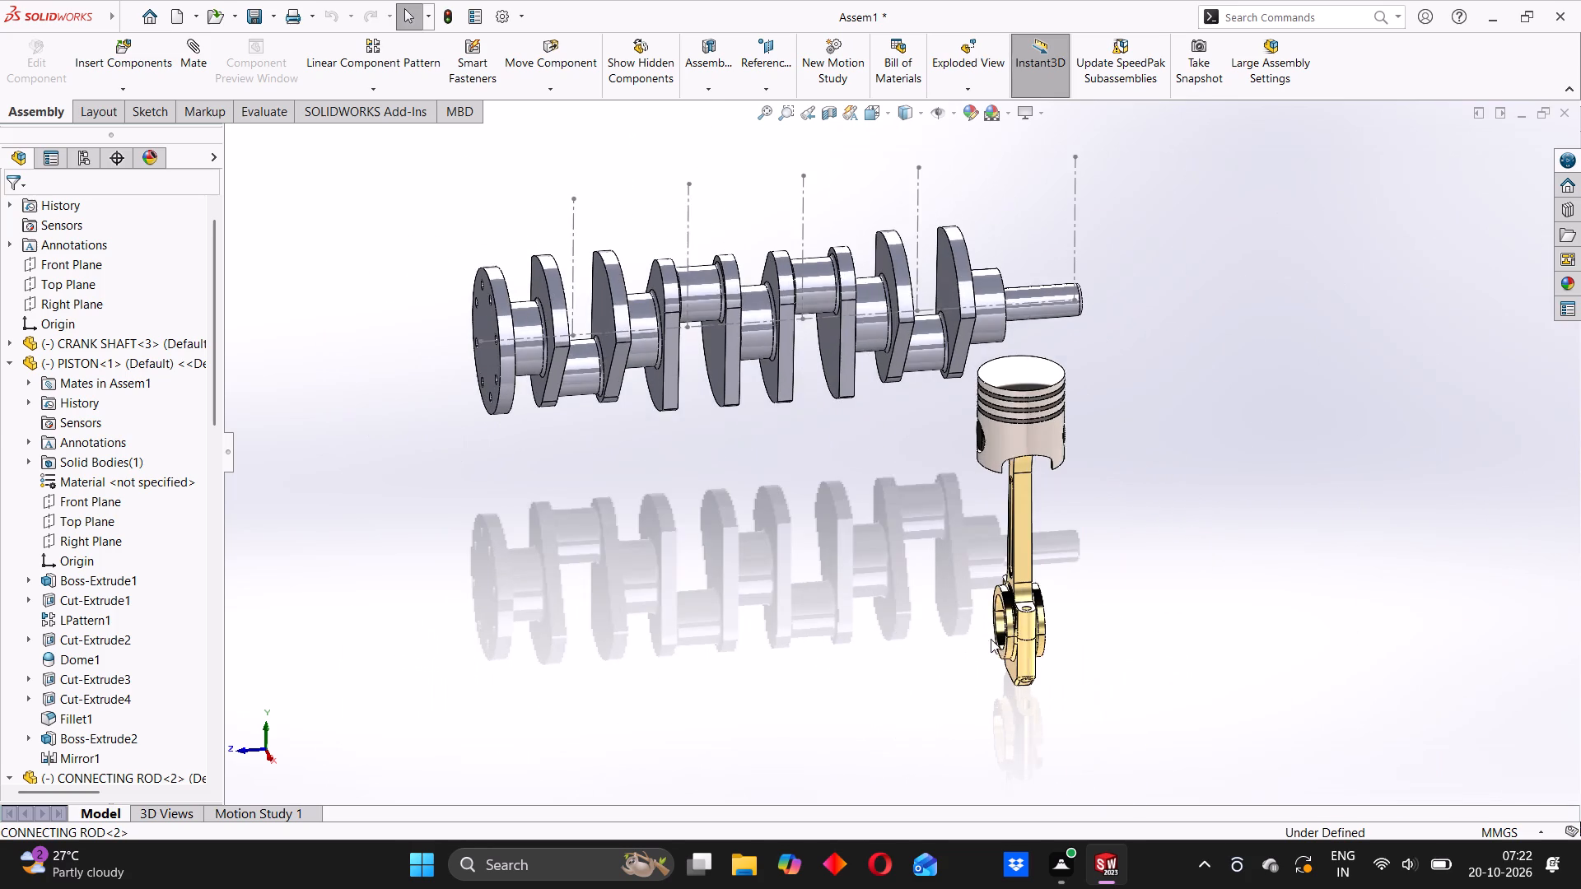
scroll(991, 639, down, 1)
middle_drag(959, 616, 968, 612)
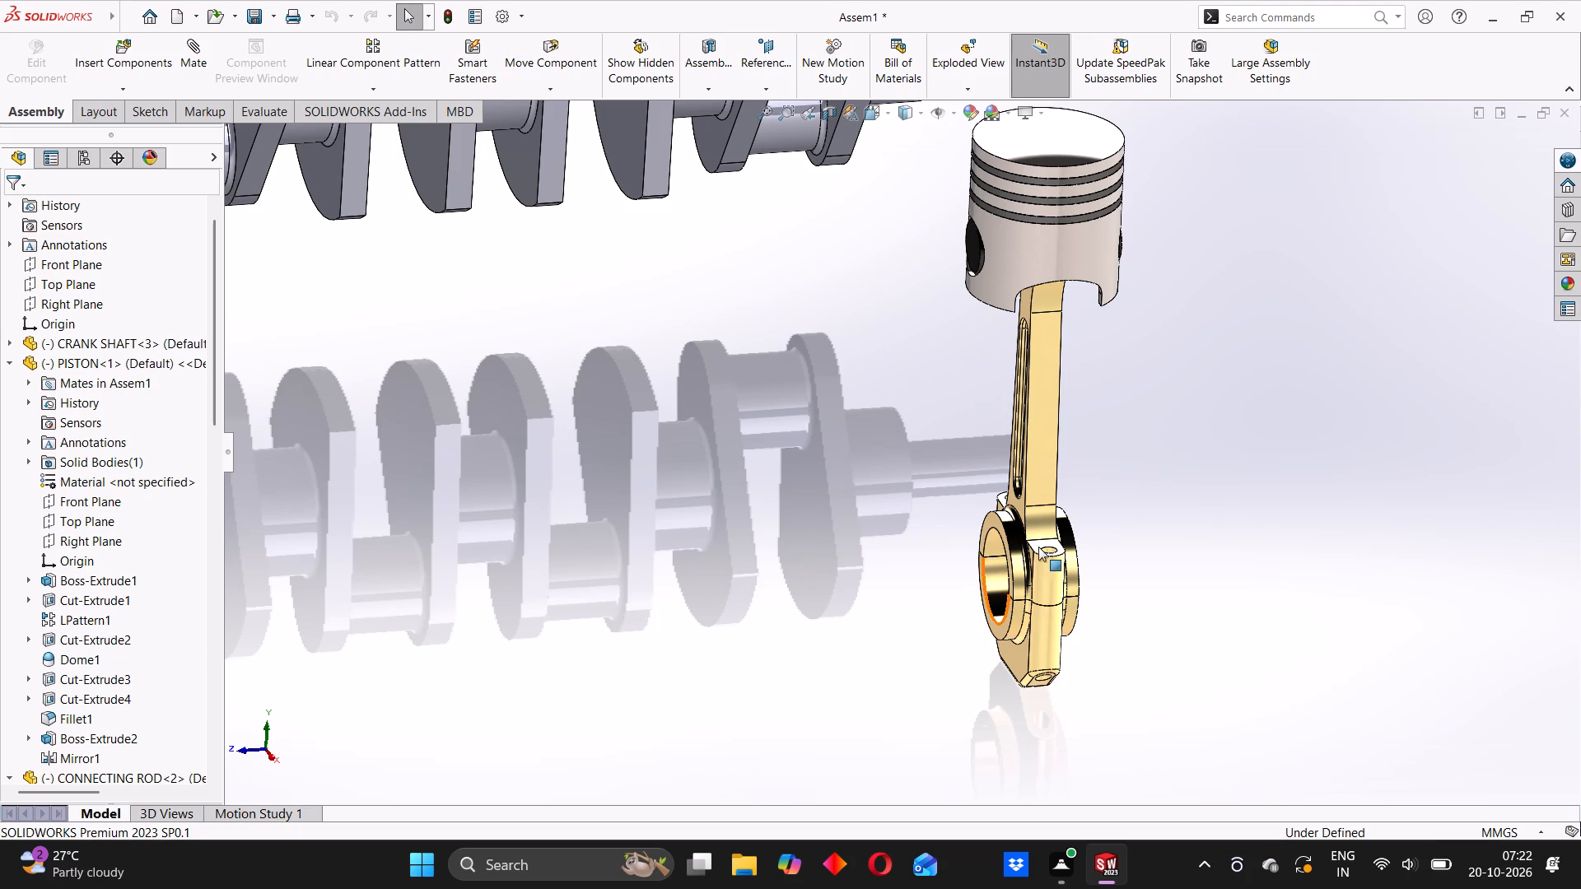
scroll(1005, 521, up, 3)
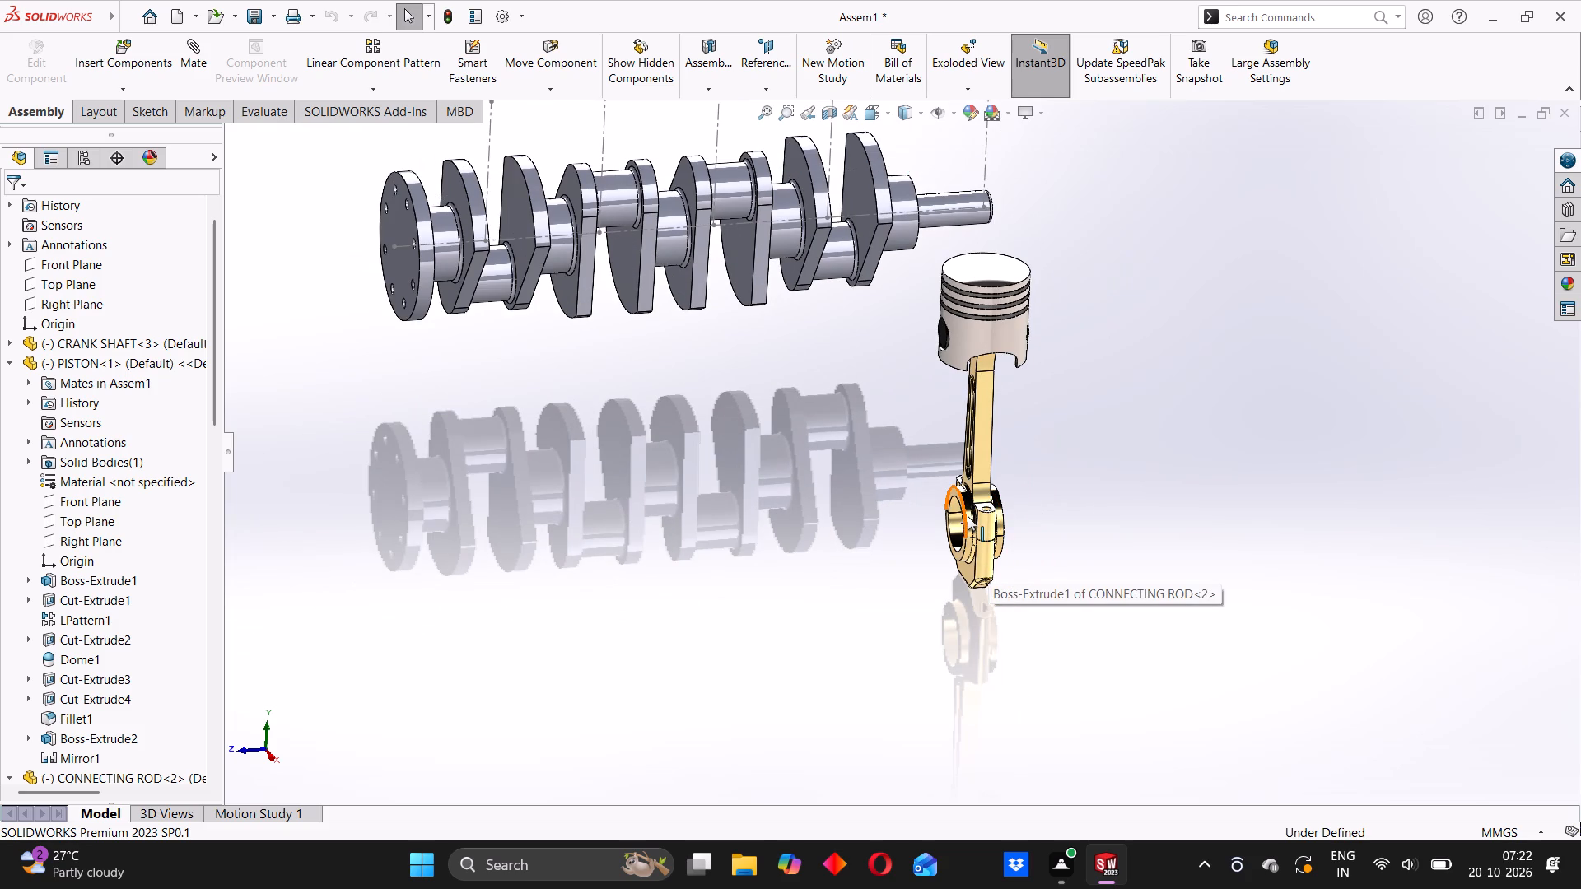
scroll(968, 519, down, 2)
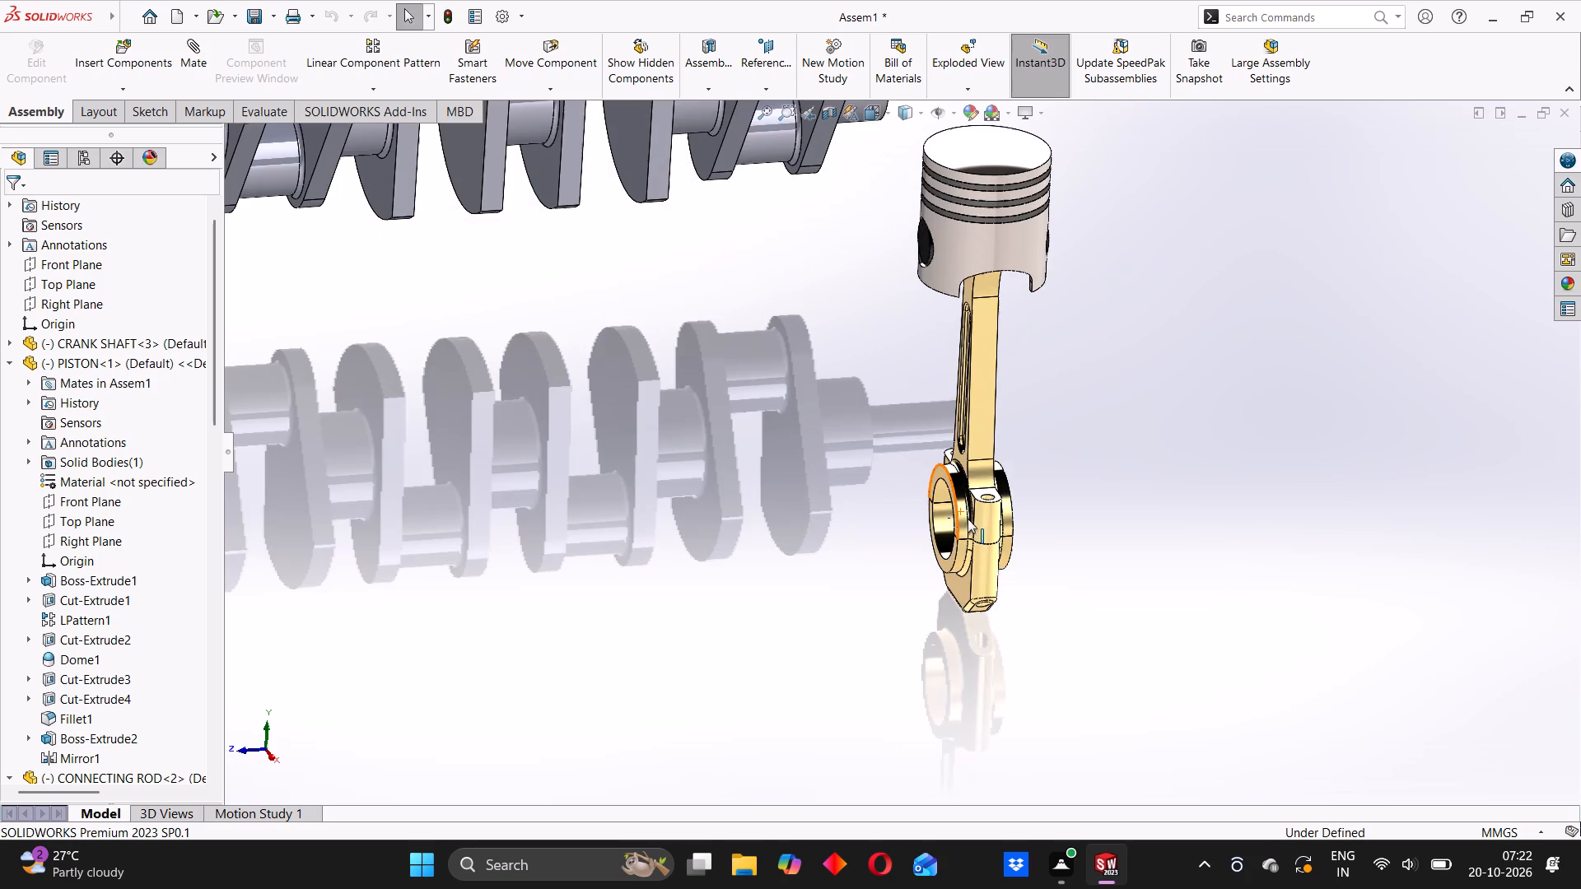
middle_drag(949, 528, 963, 523)
click(944, 516)
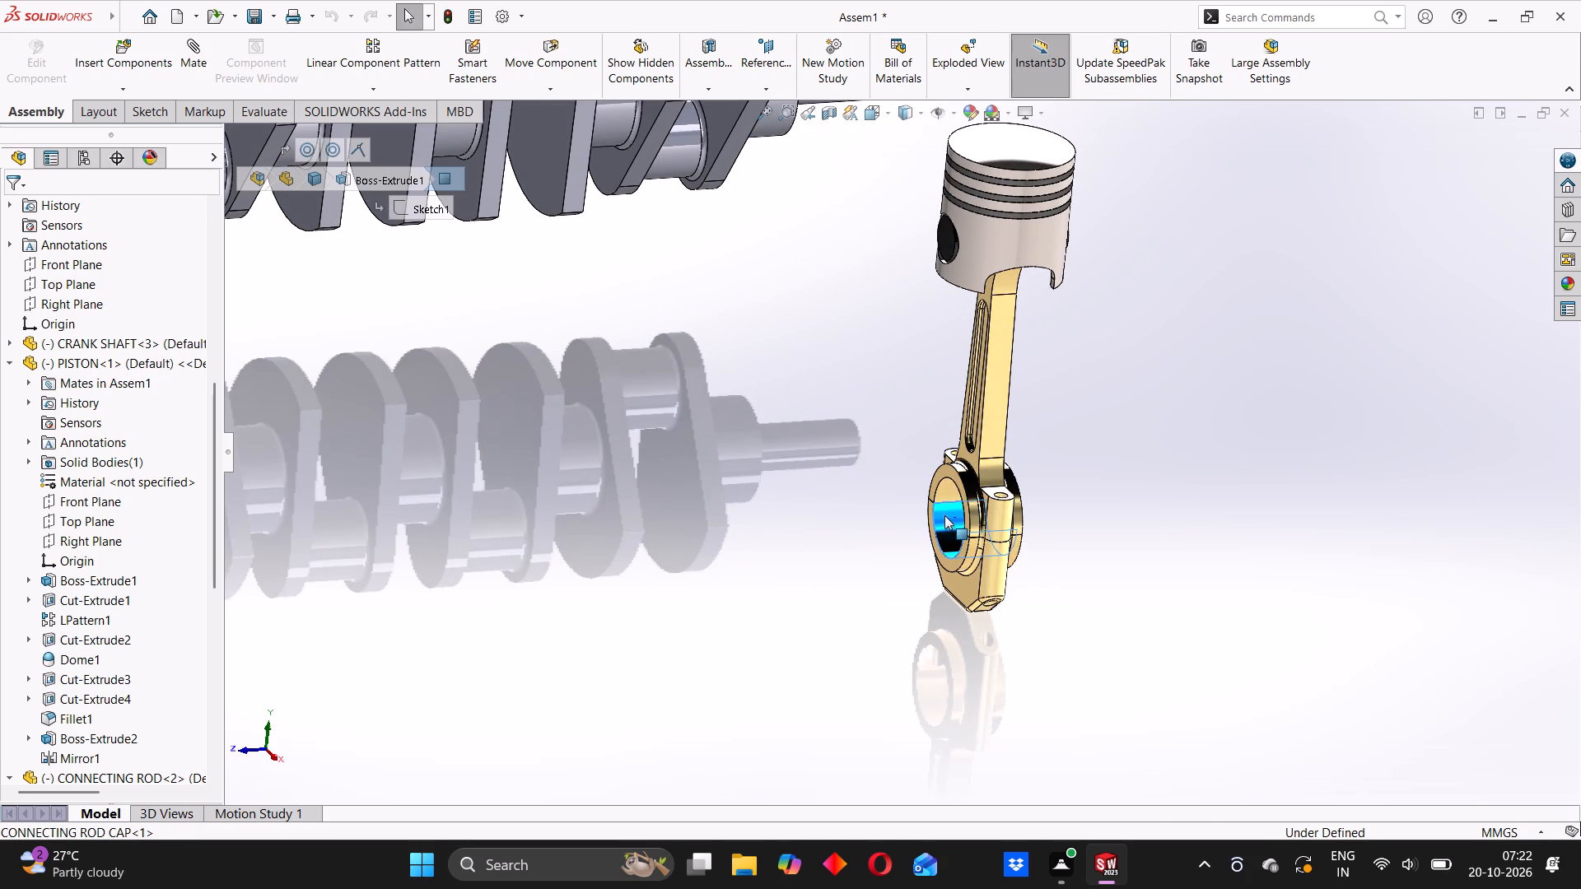
click(786, 482)
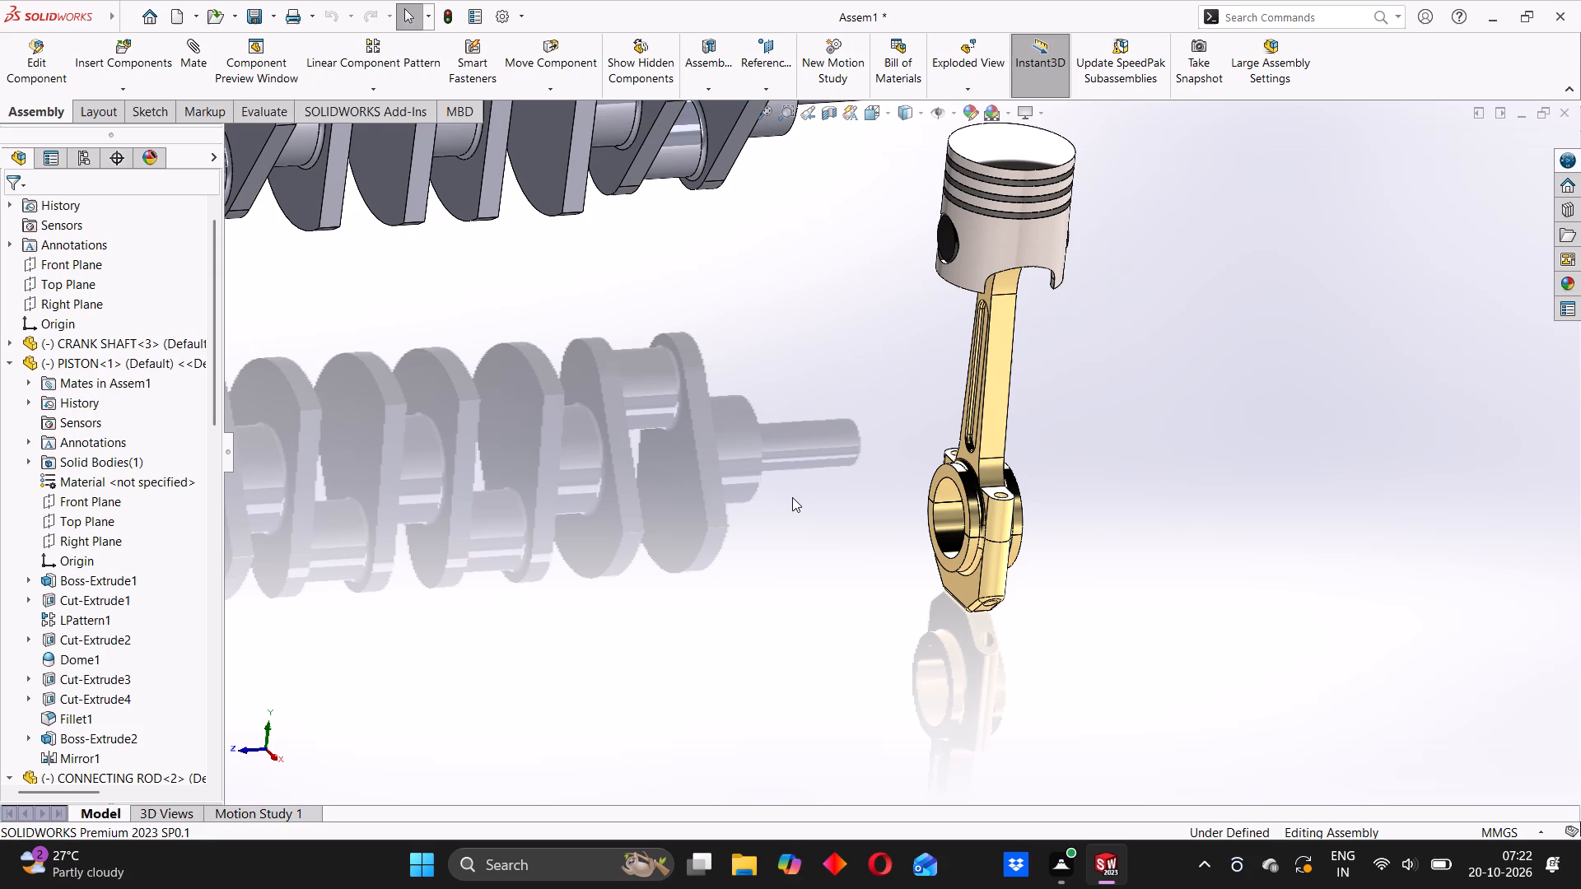
scroll(926, 502, up, 1)
scroll(940, 477, down, 1)
Start a Width mate and select the two facing web faces on either side of the crankshaft's first crankpin as width references.
middle_drag(856, 556, 879, 553)
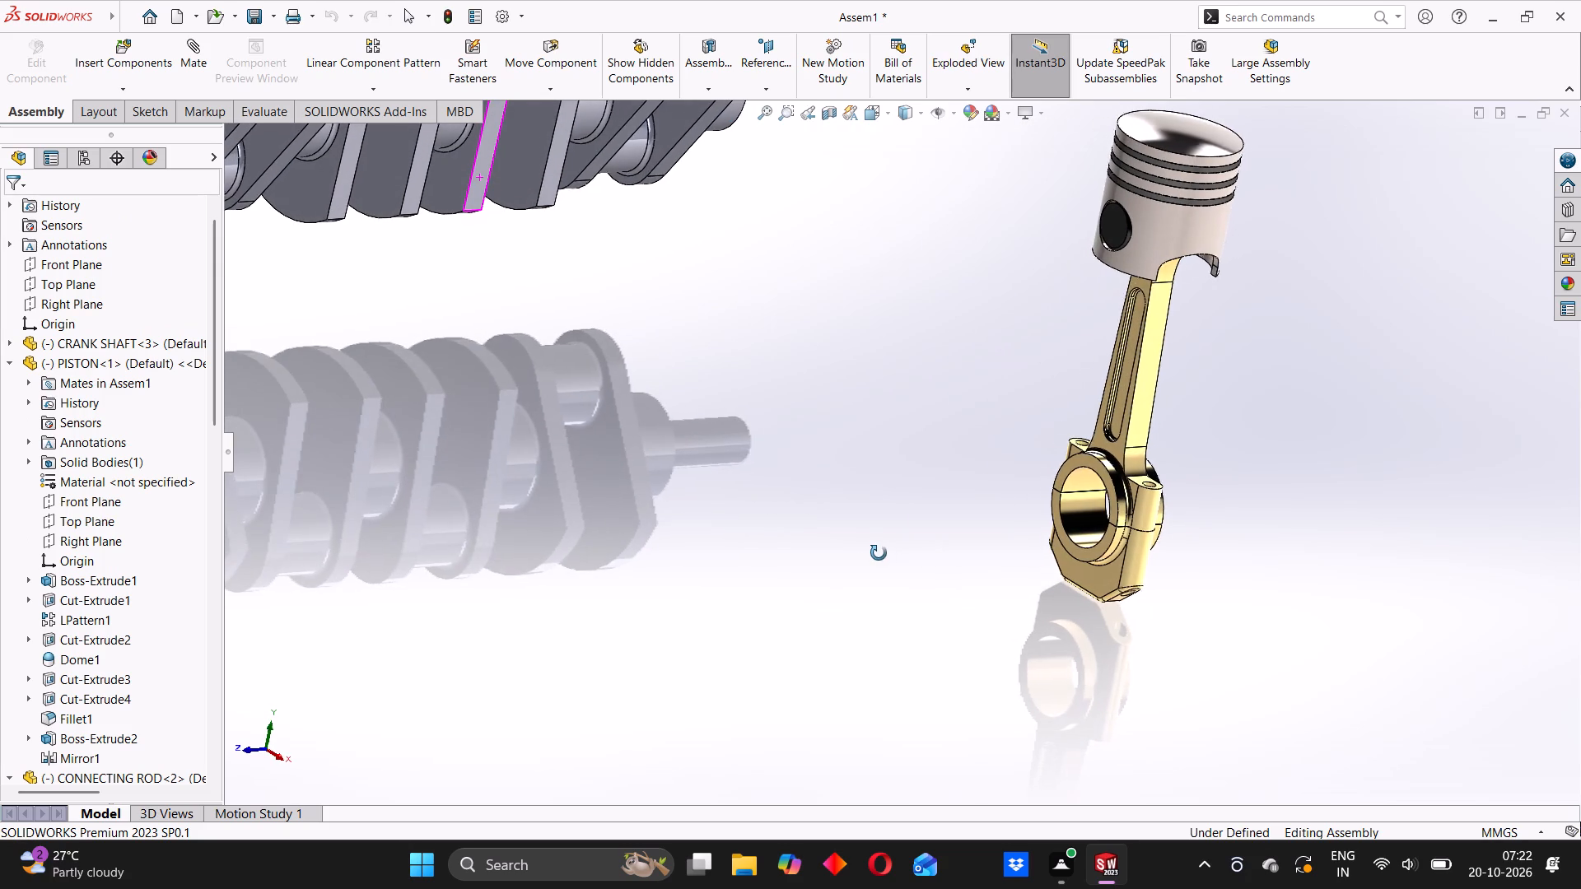
middle_drag(879, 553, 877, 553)
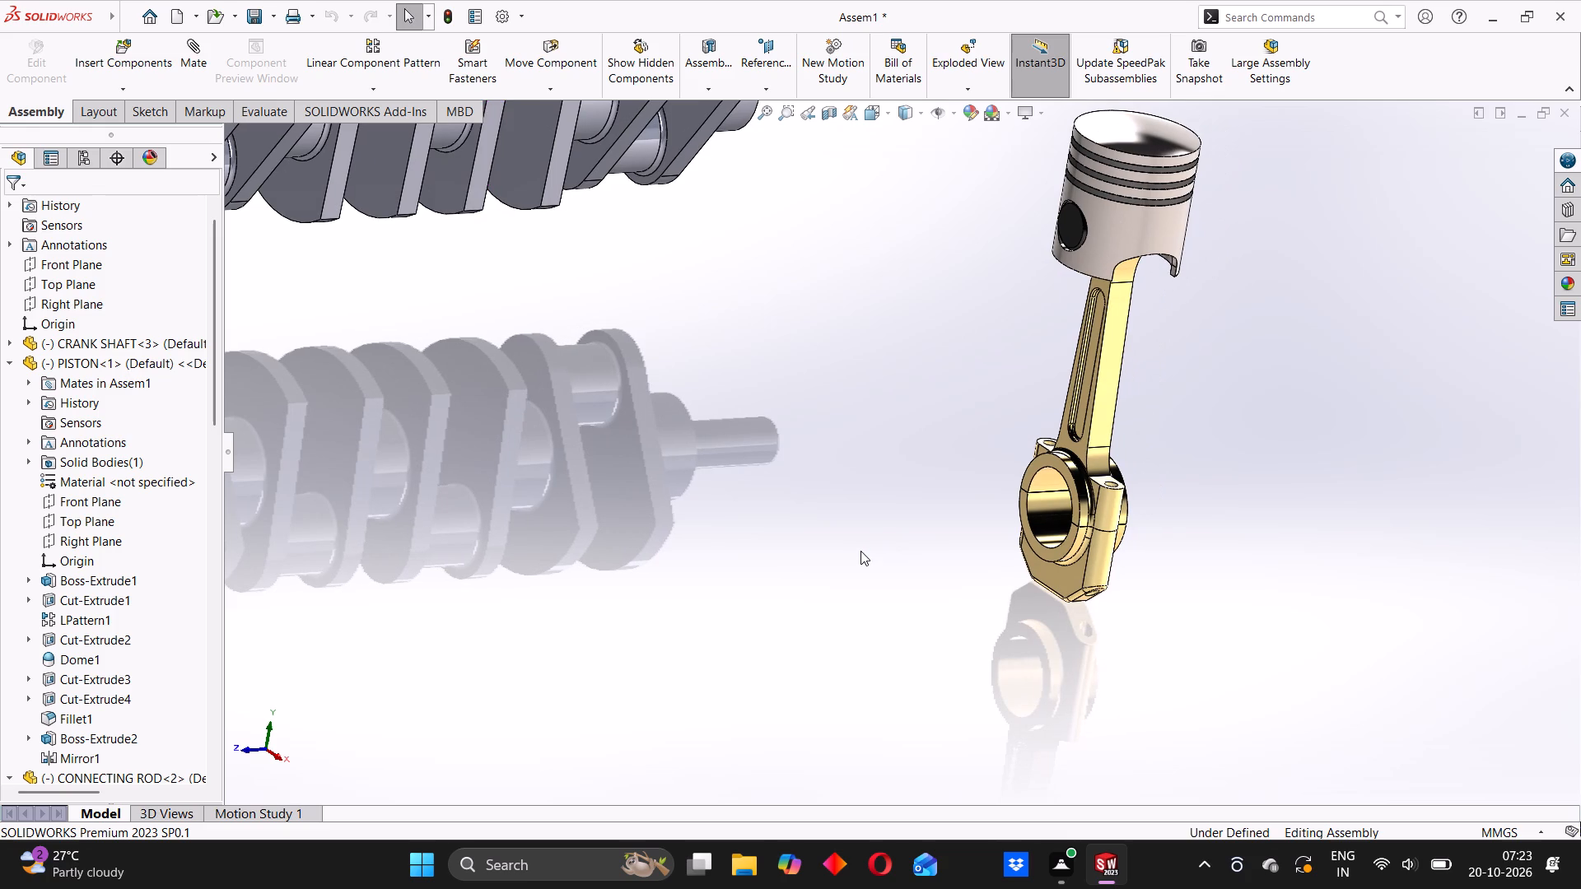
scroll(1062, 484, down, 2)
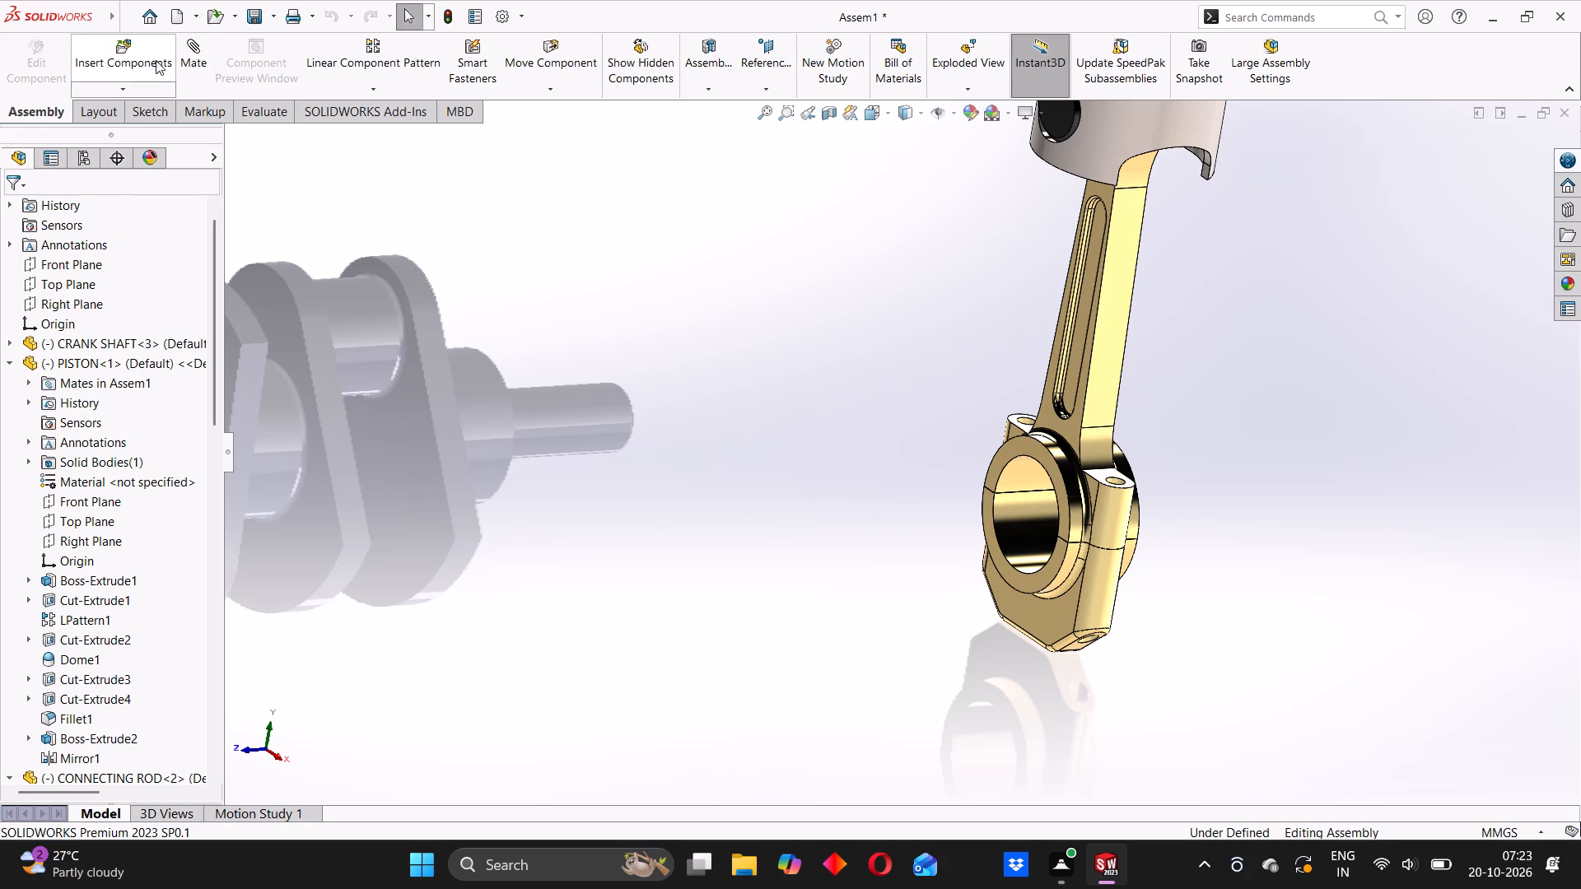
click(199, 53)
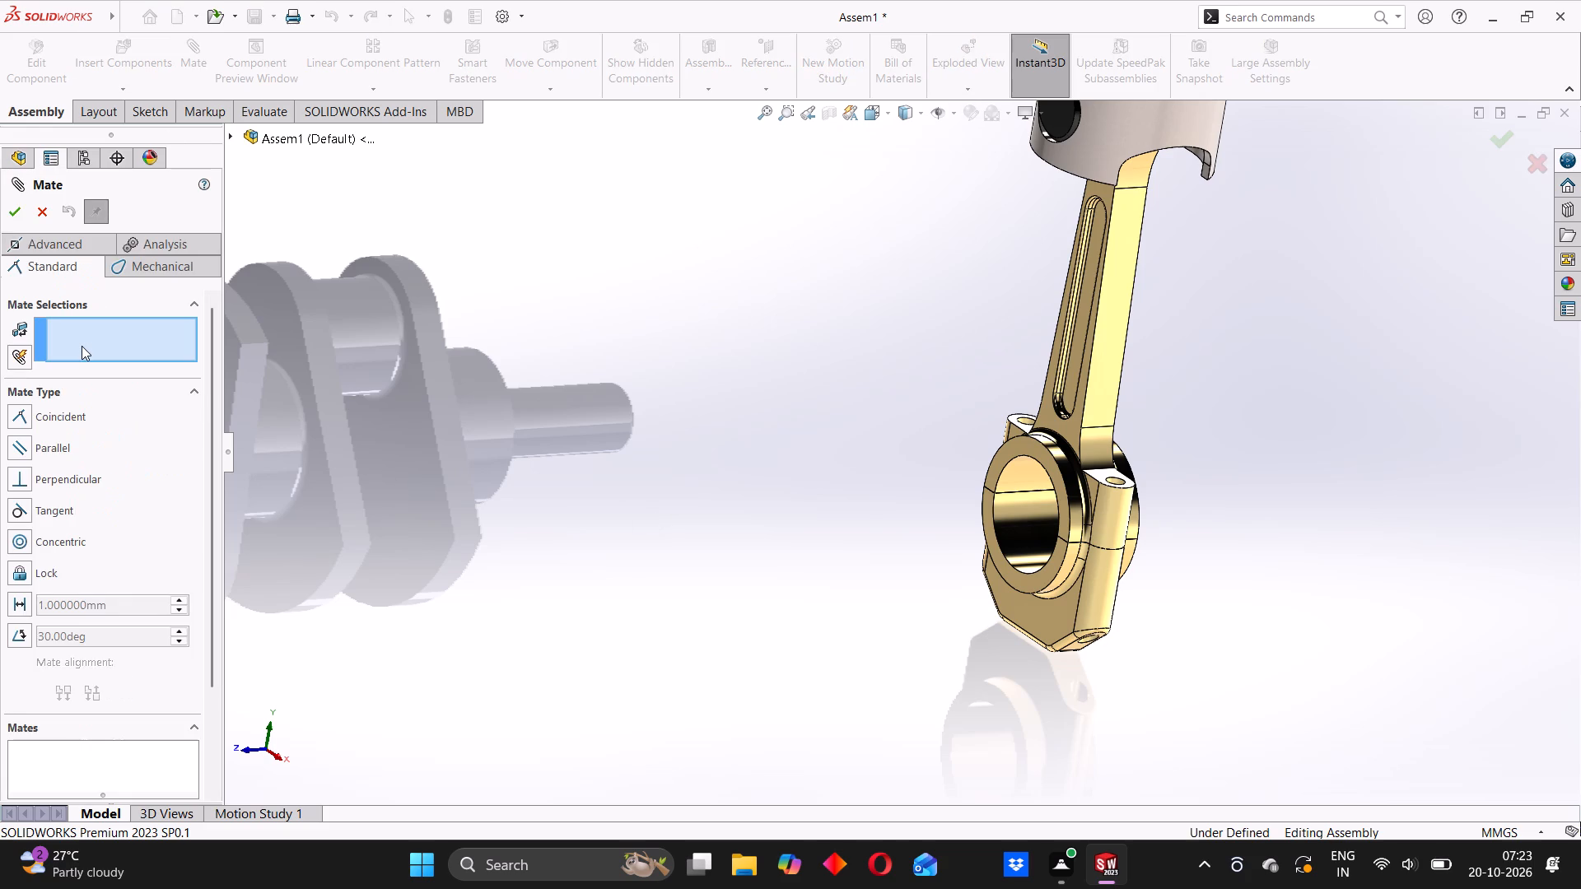
click(78, 244)
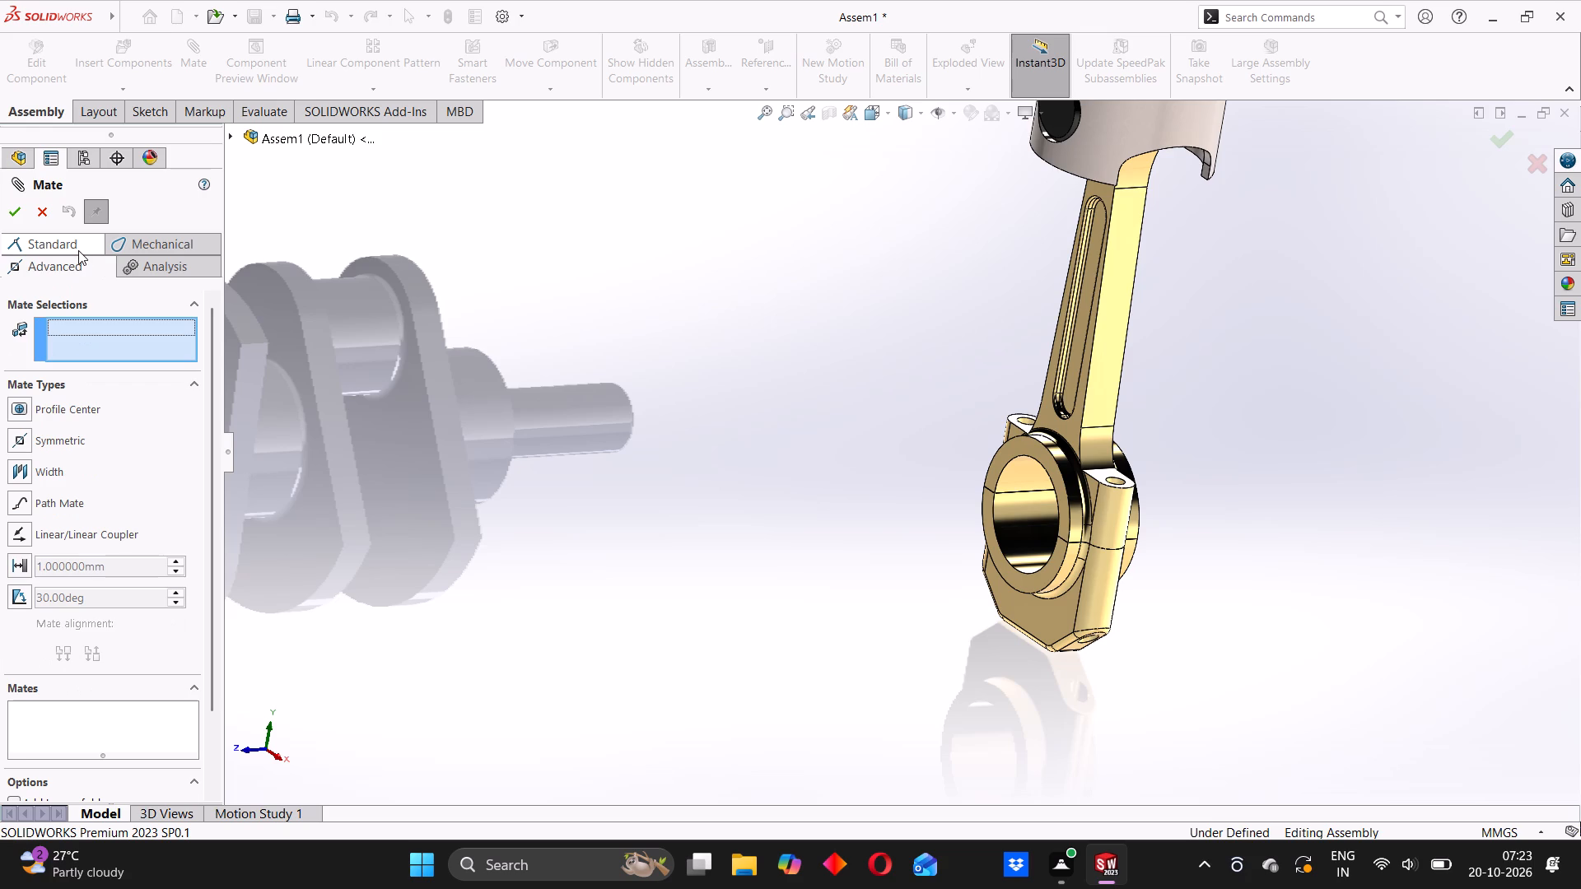
click(20, 468)
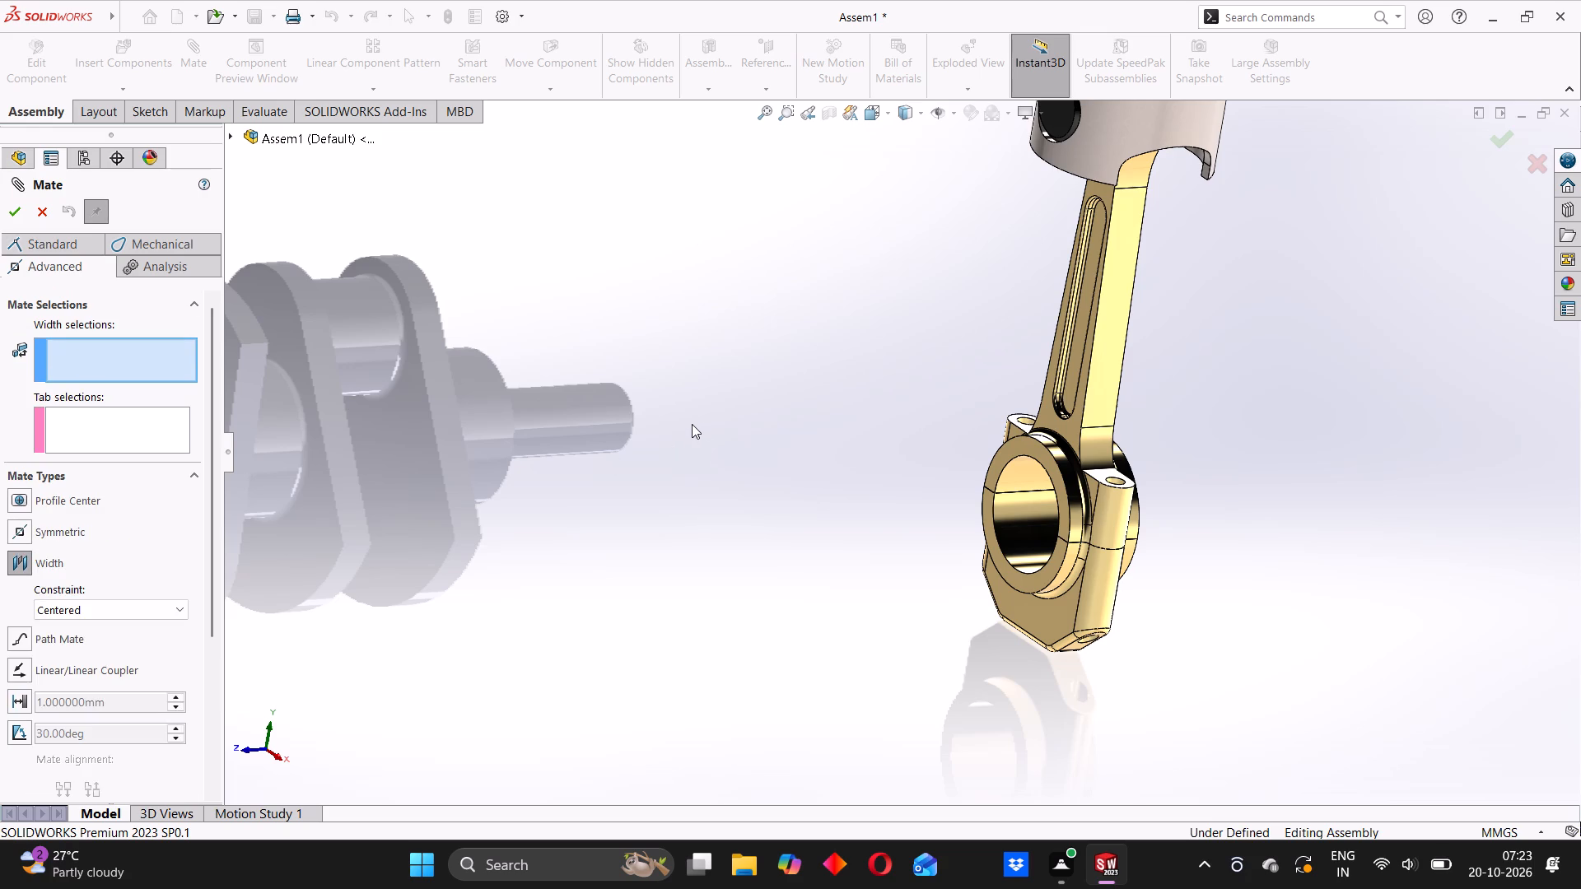
scroll(464, 460, up, 9)
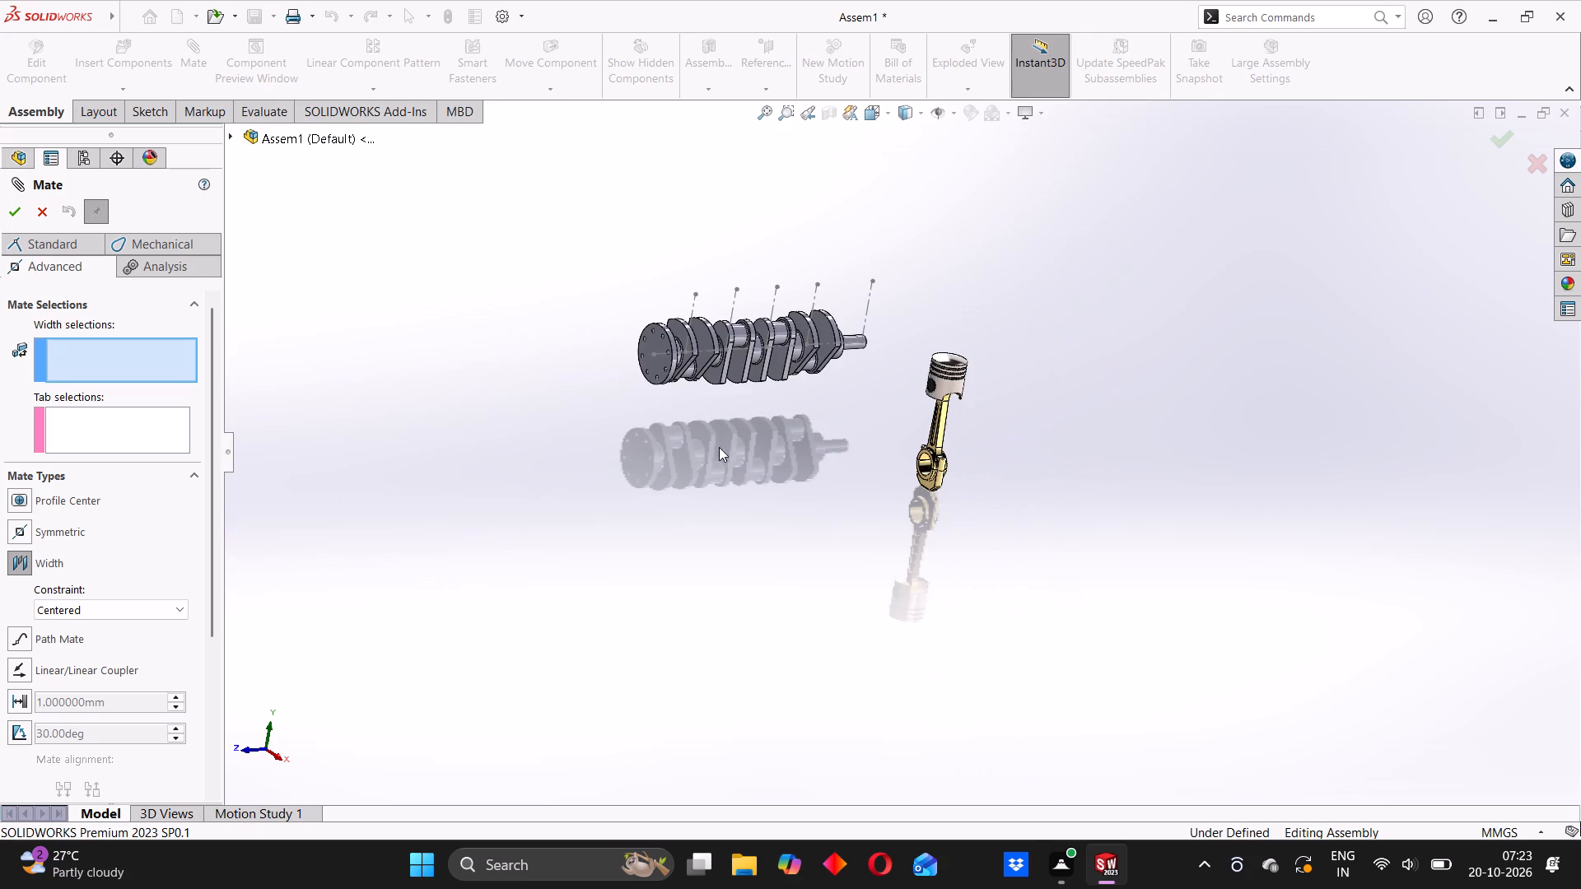
drag(940, 422, 829, 345)
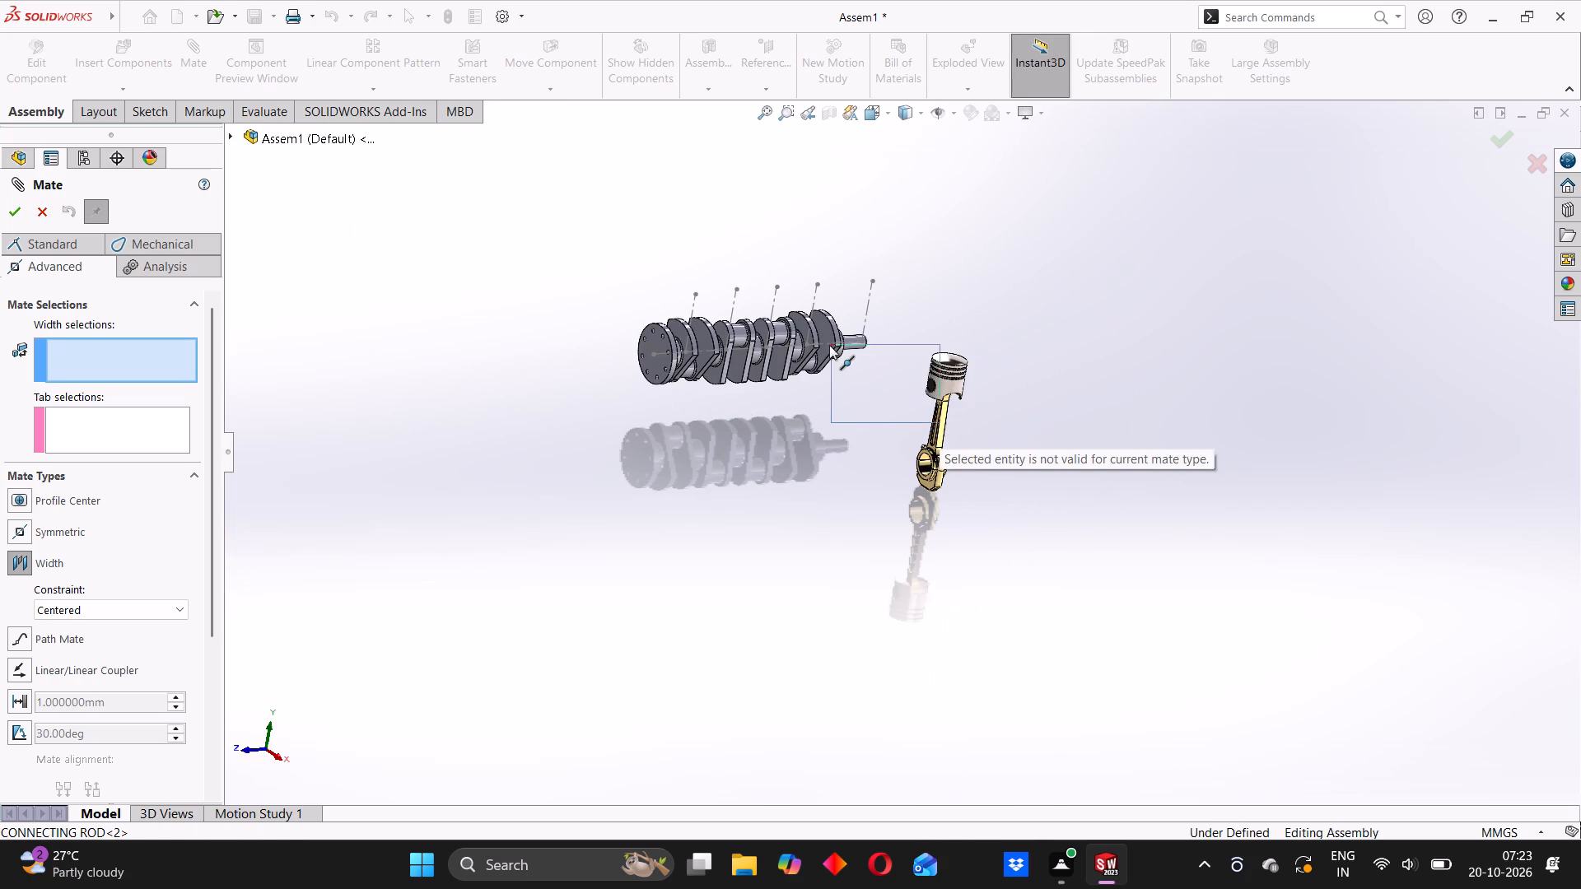
drag(829, 345, 858, 363)
scroll(859, 399, down, 3)
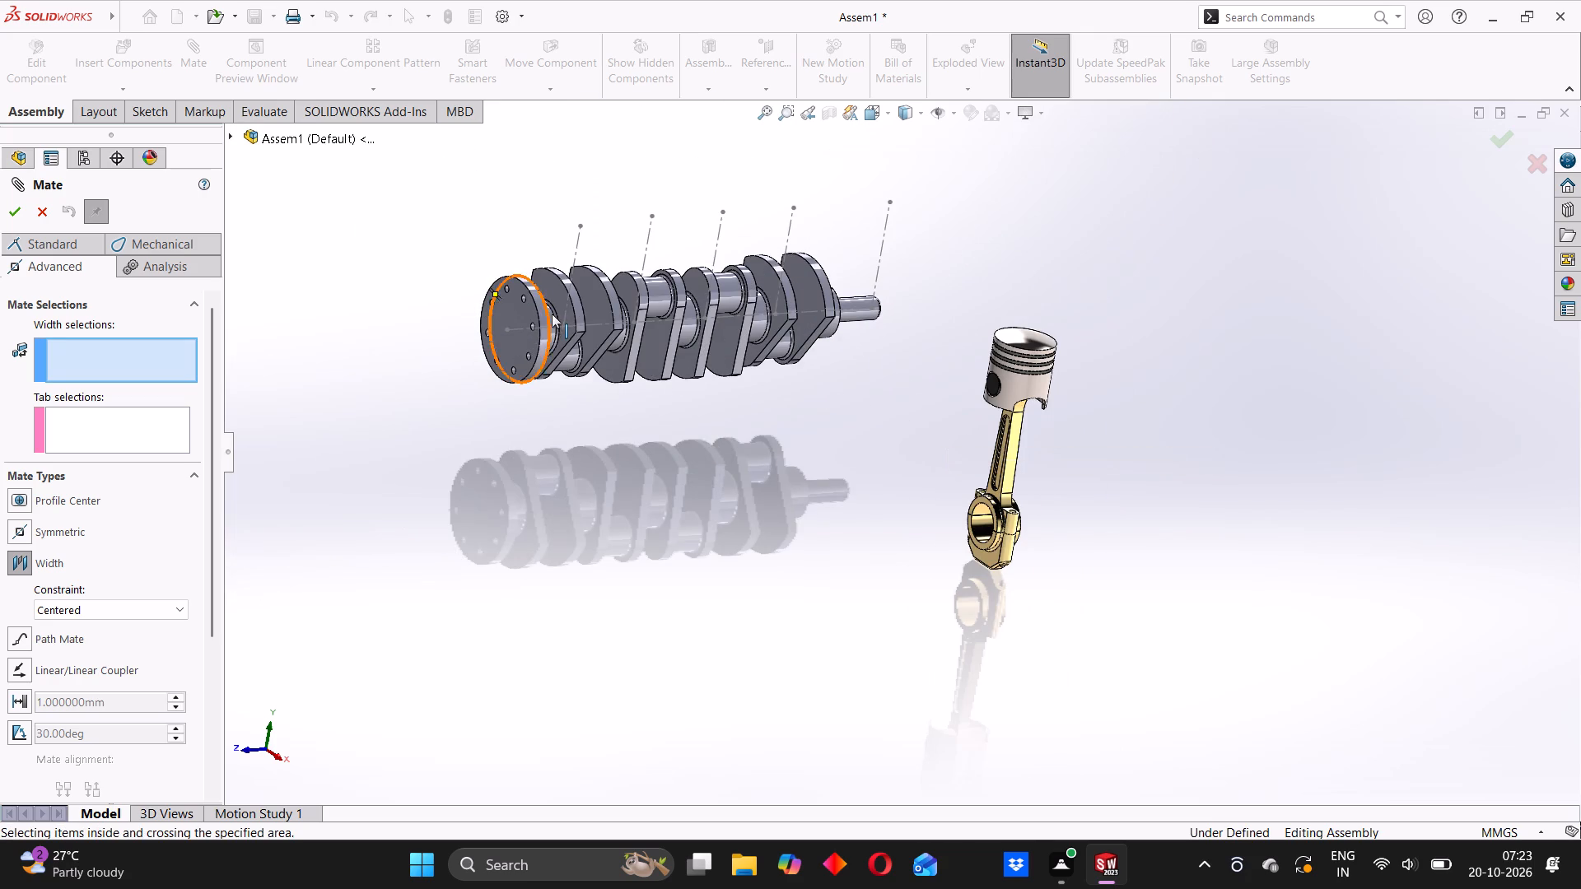
scroll(553, 314, up, 1)
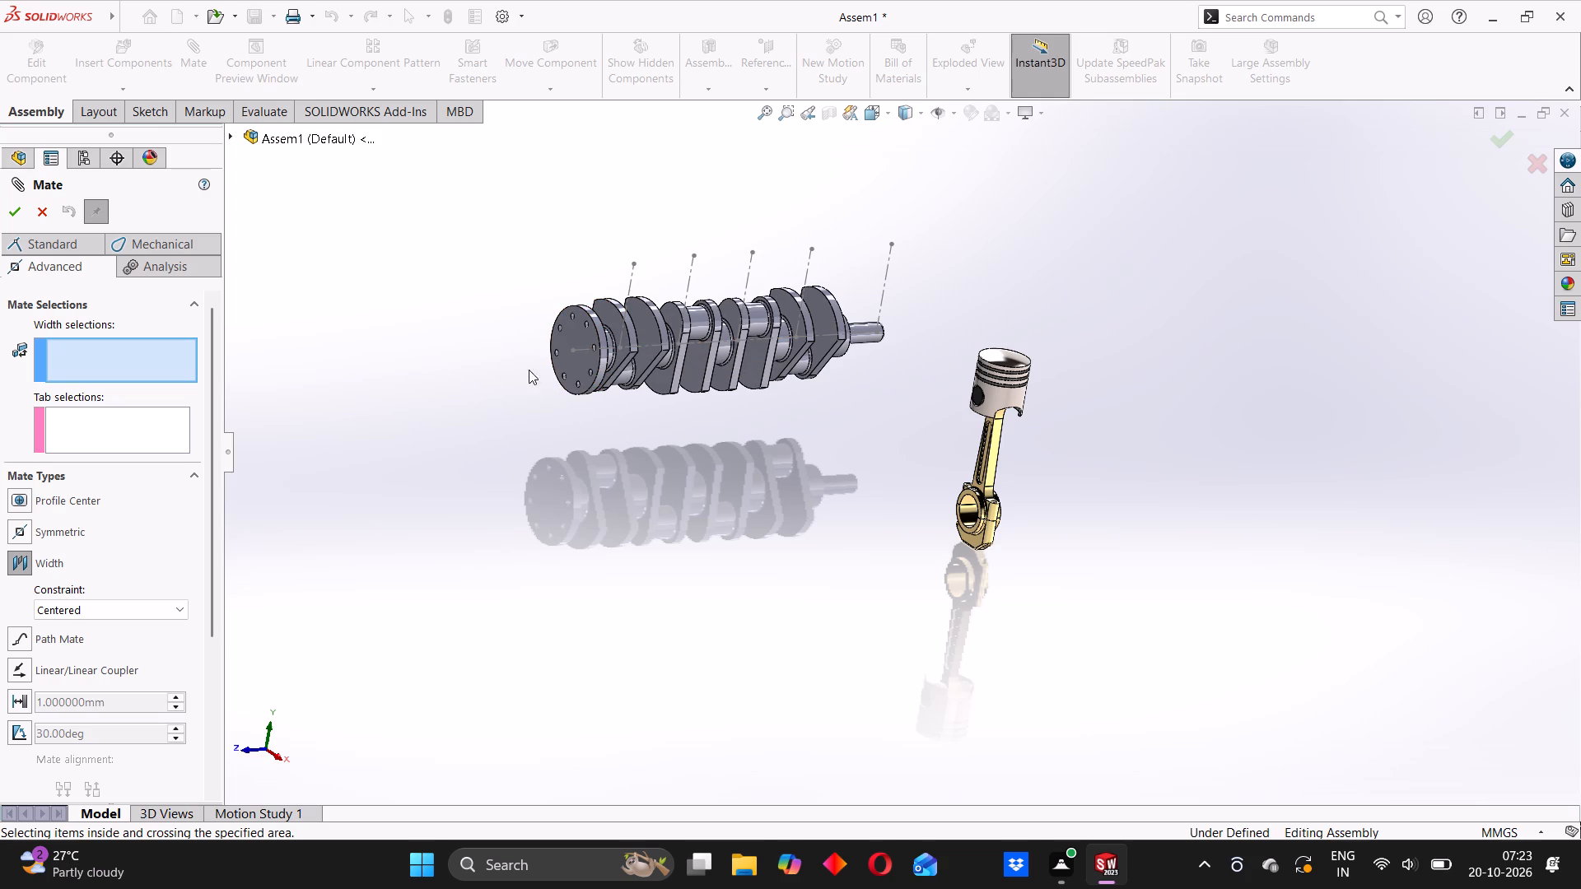
middle_drag(804, 331, 715, 342)
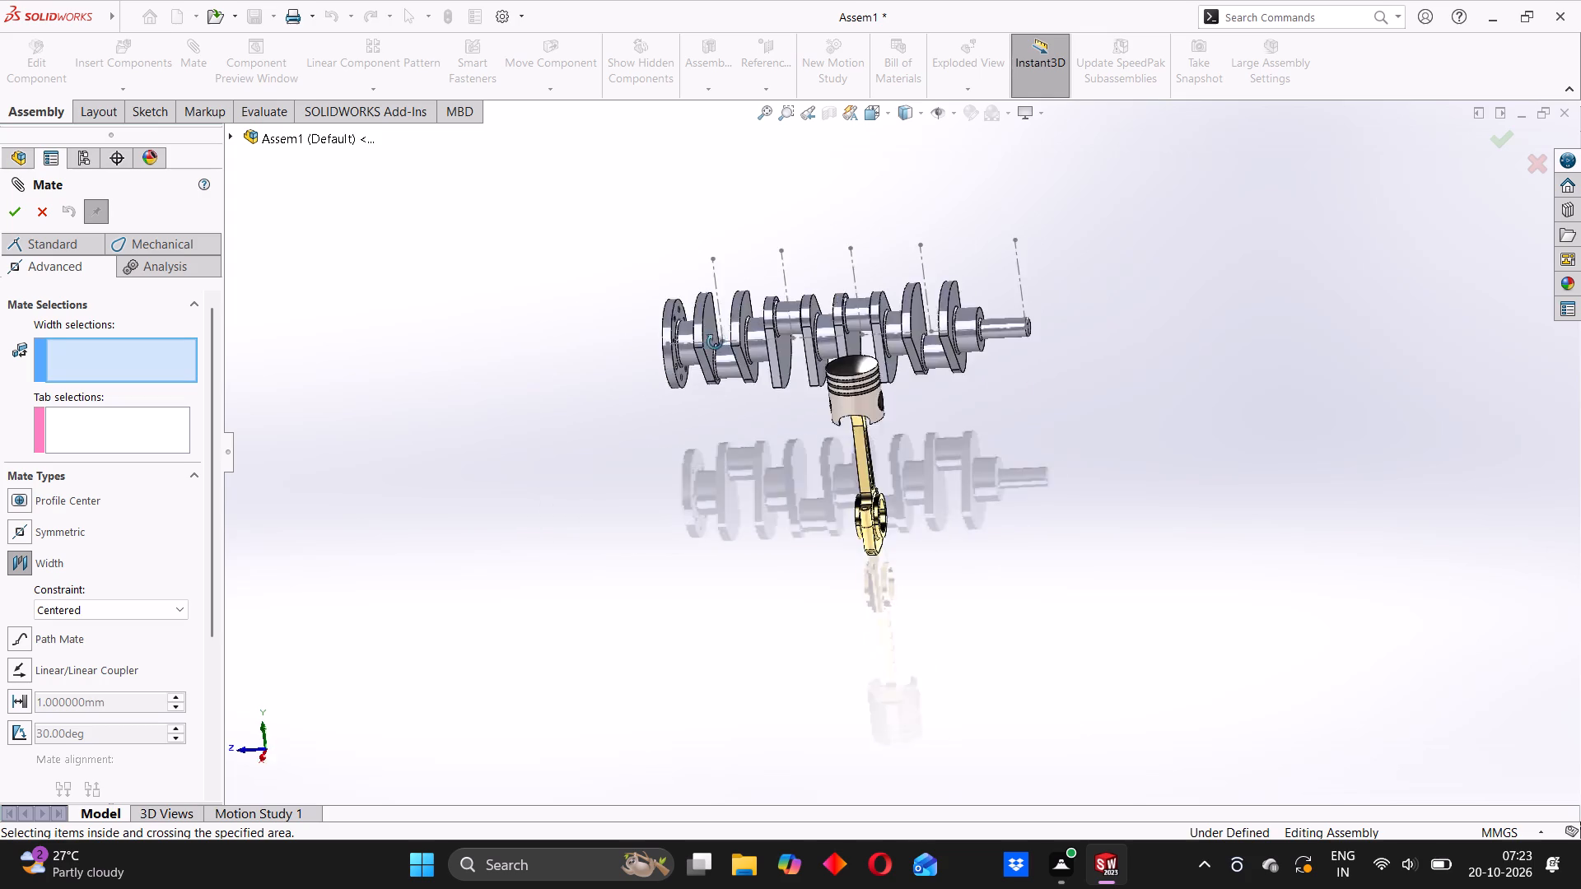
middle_drag(715, 342, 392, 477)
middle_drag(704, 391, 707, 454)
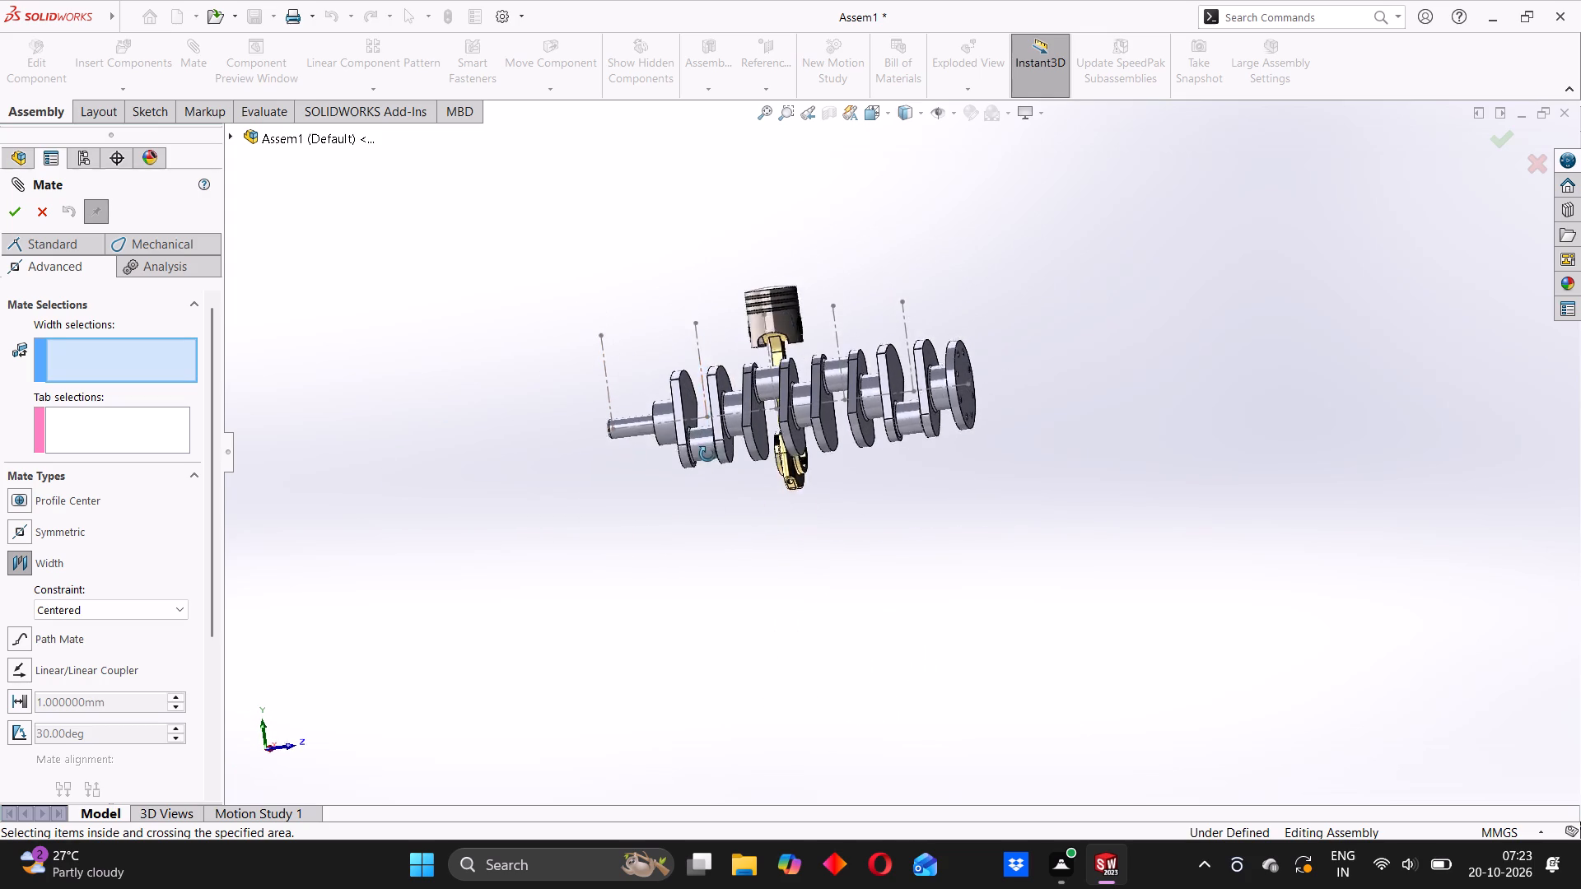
middle_drag(707, 454, 721, 527)
scroll(717, 444, down, 8)
middle_drag(842, 479, 836, 508)
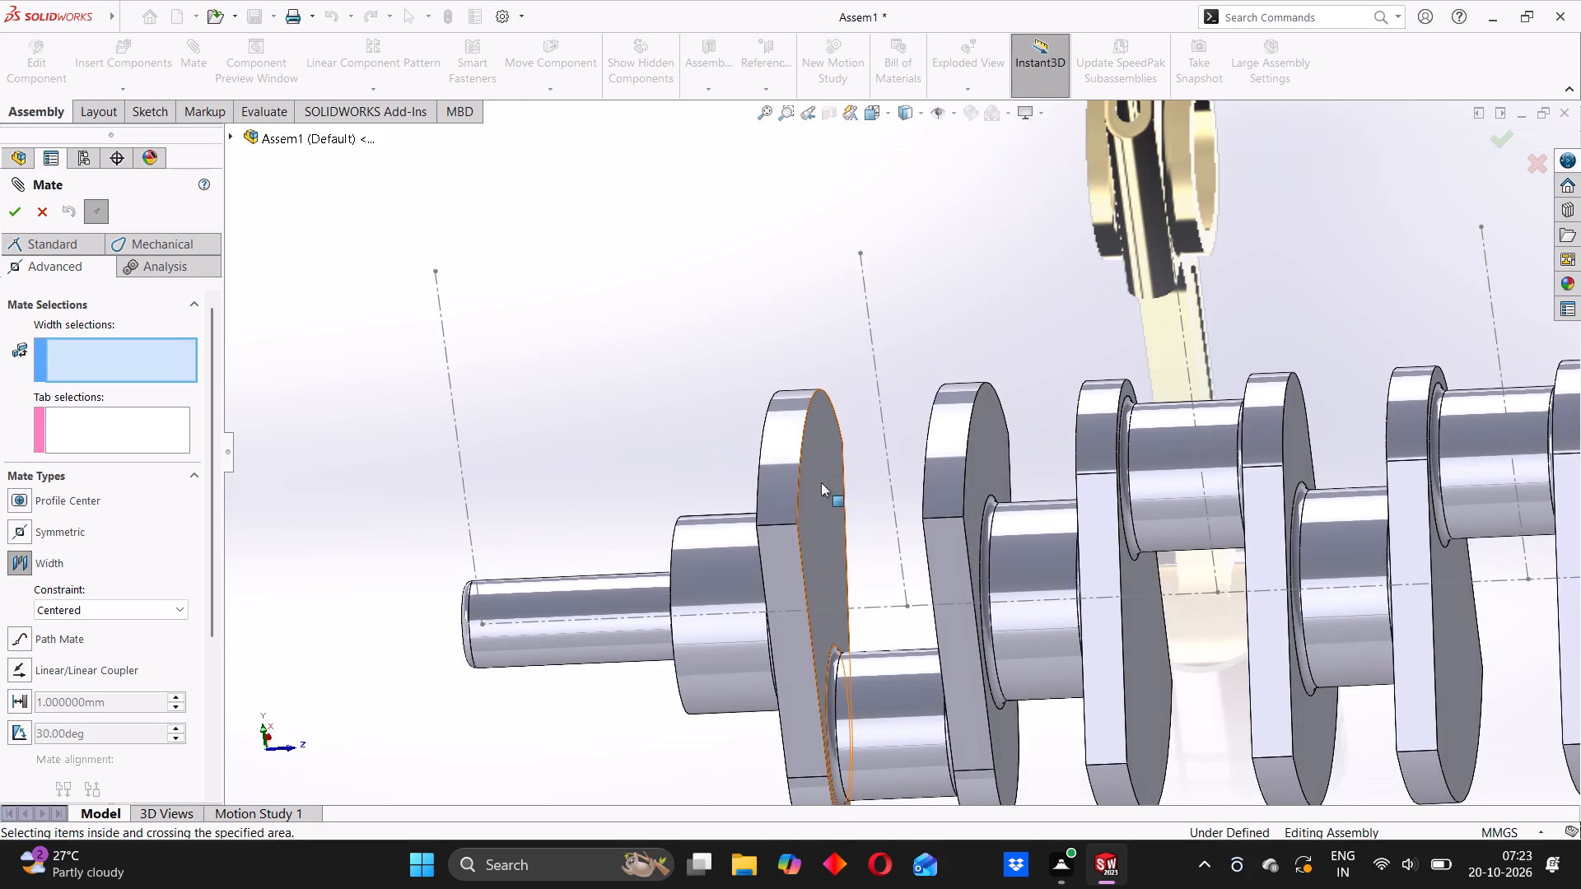
click(810, 472)
middle_drag(865, 490, 898, 498)
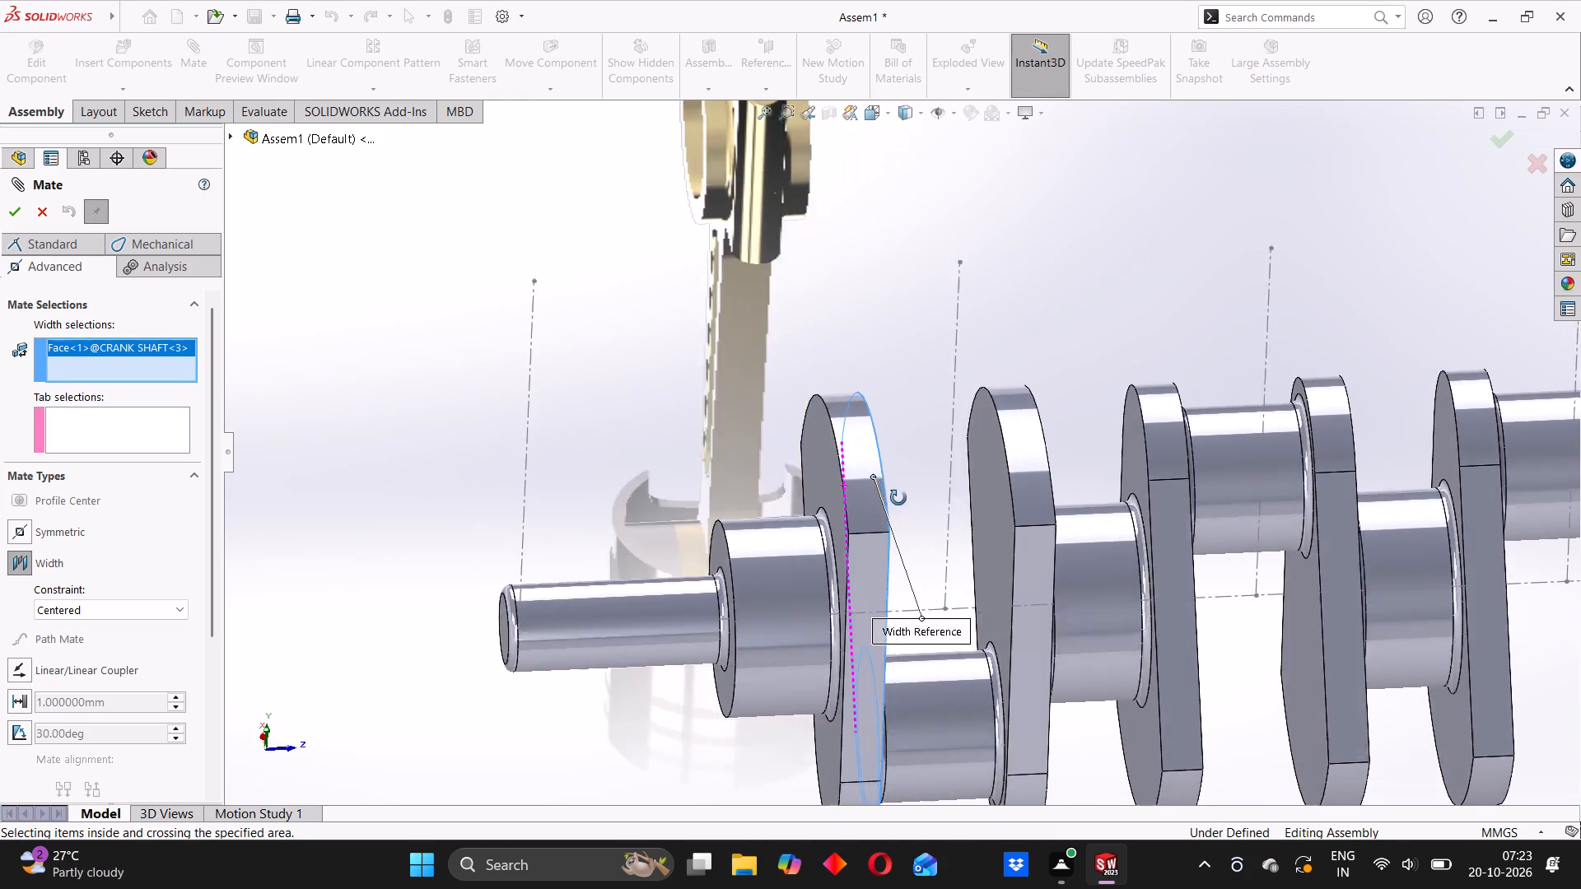
middle_drag(898, 498, 901, 499)
click(1019, 475)
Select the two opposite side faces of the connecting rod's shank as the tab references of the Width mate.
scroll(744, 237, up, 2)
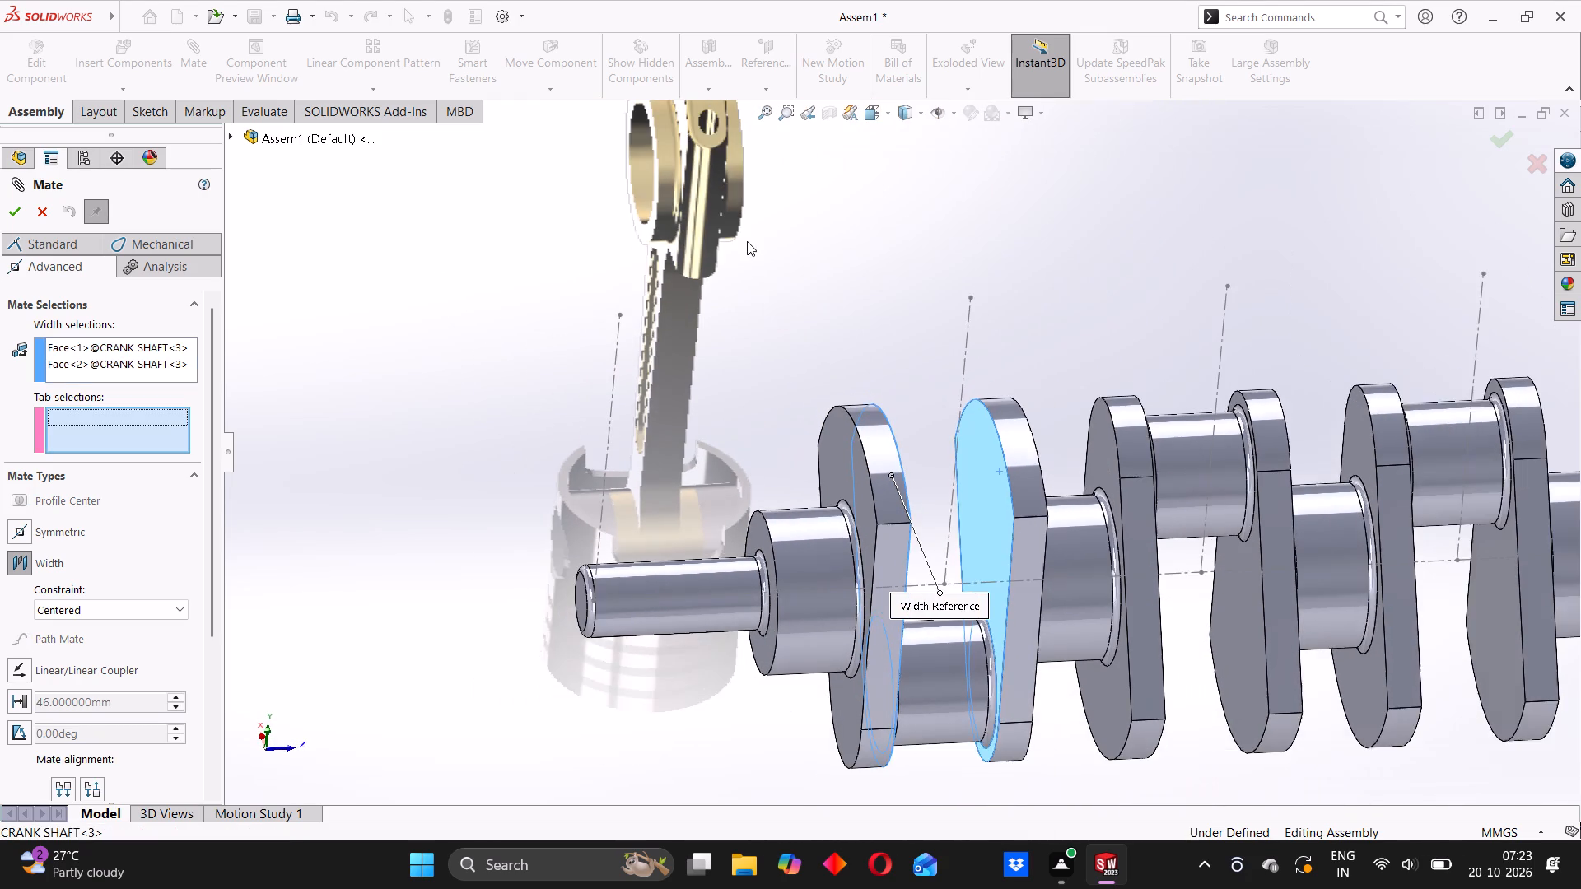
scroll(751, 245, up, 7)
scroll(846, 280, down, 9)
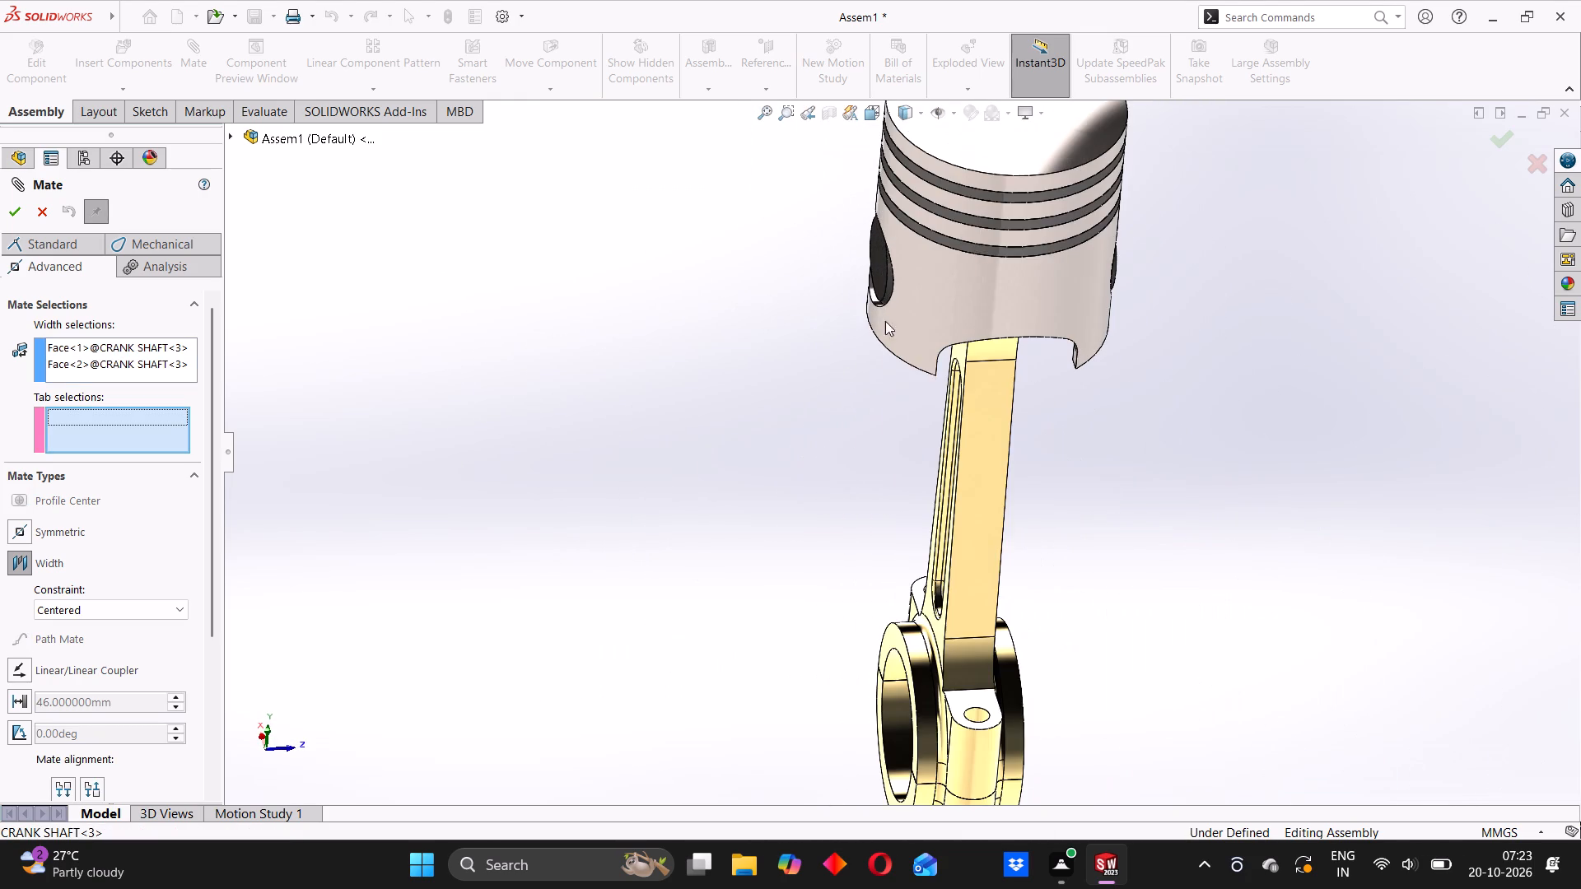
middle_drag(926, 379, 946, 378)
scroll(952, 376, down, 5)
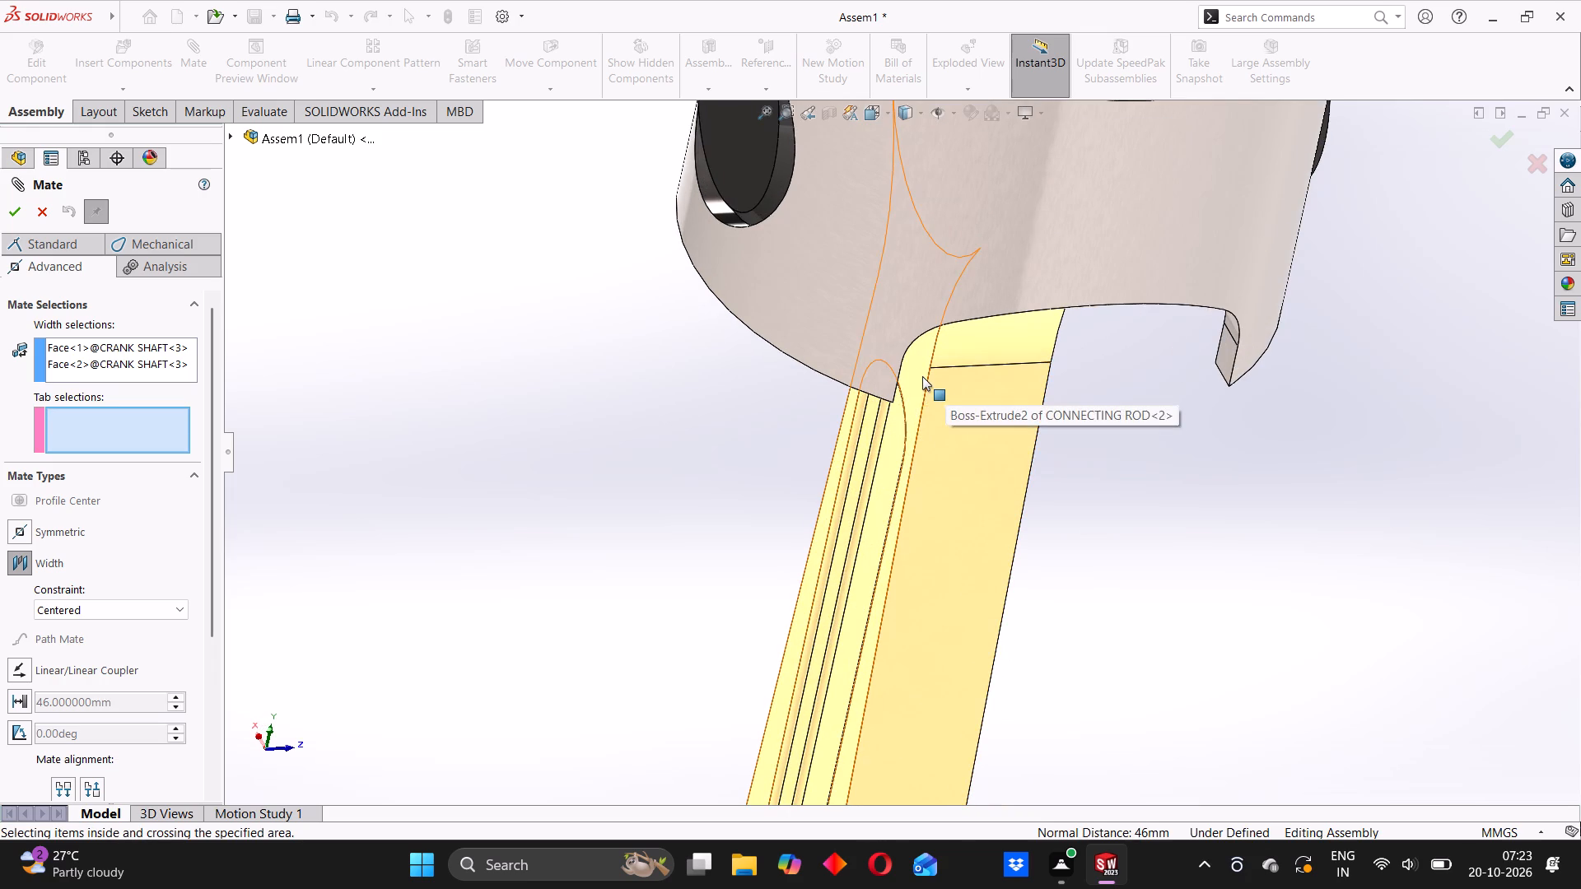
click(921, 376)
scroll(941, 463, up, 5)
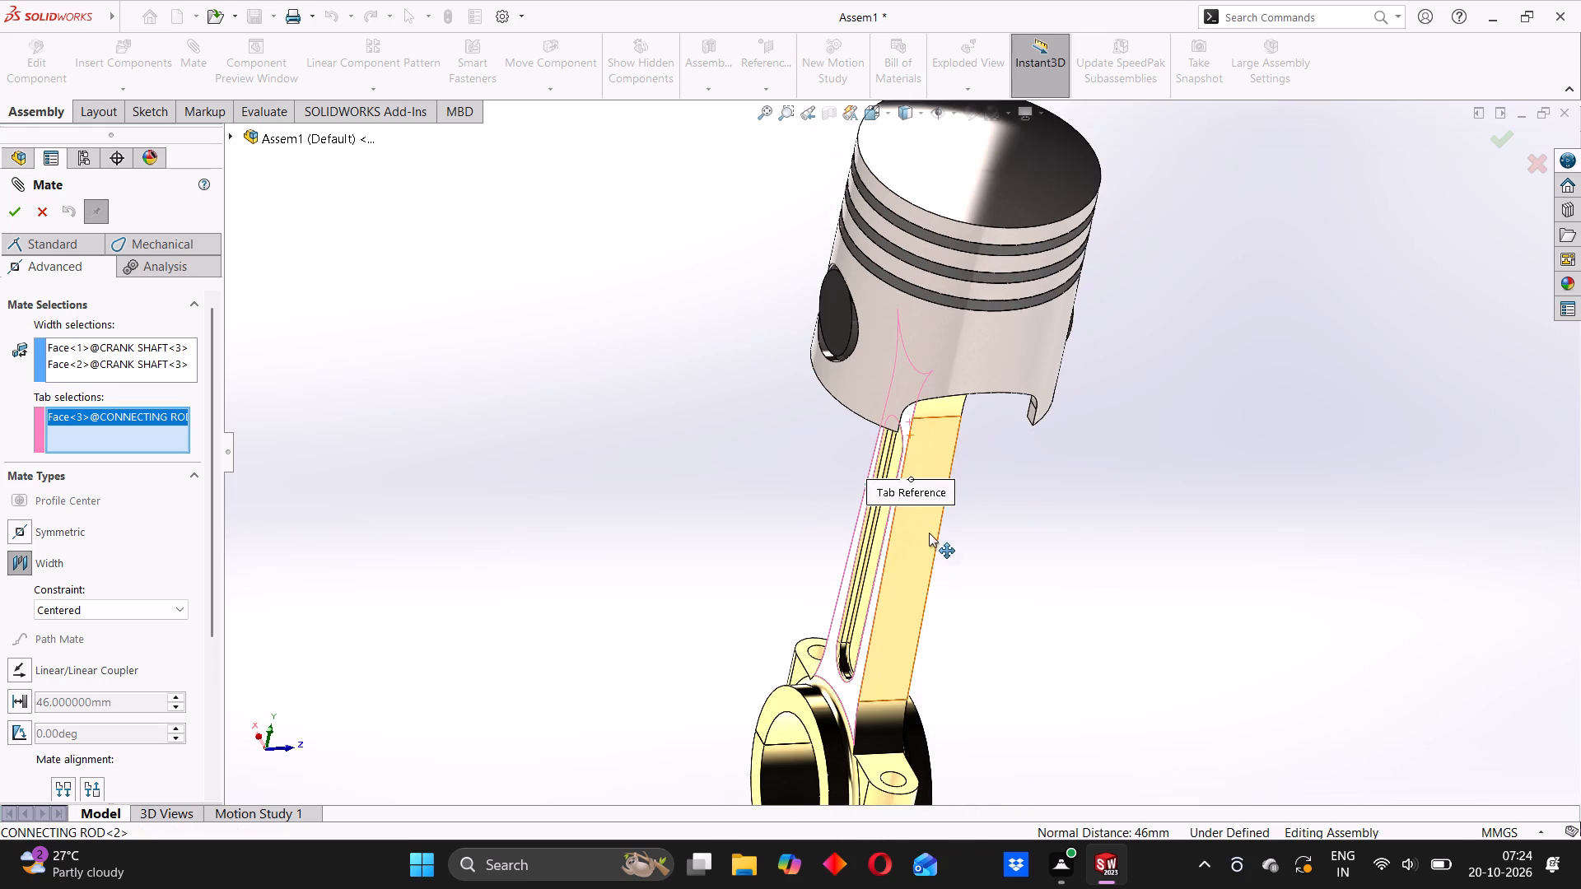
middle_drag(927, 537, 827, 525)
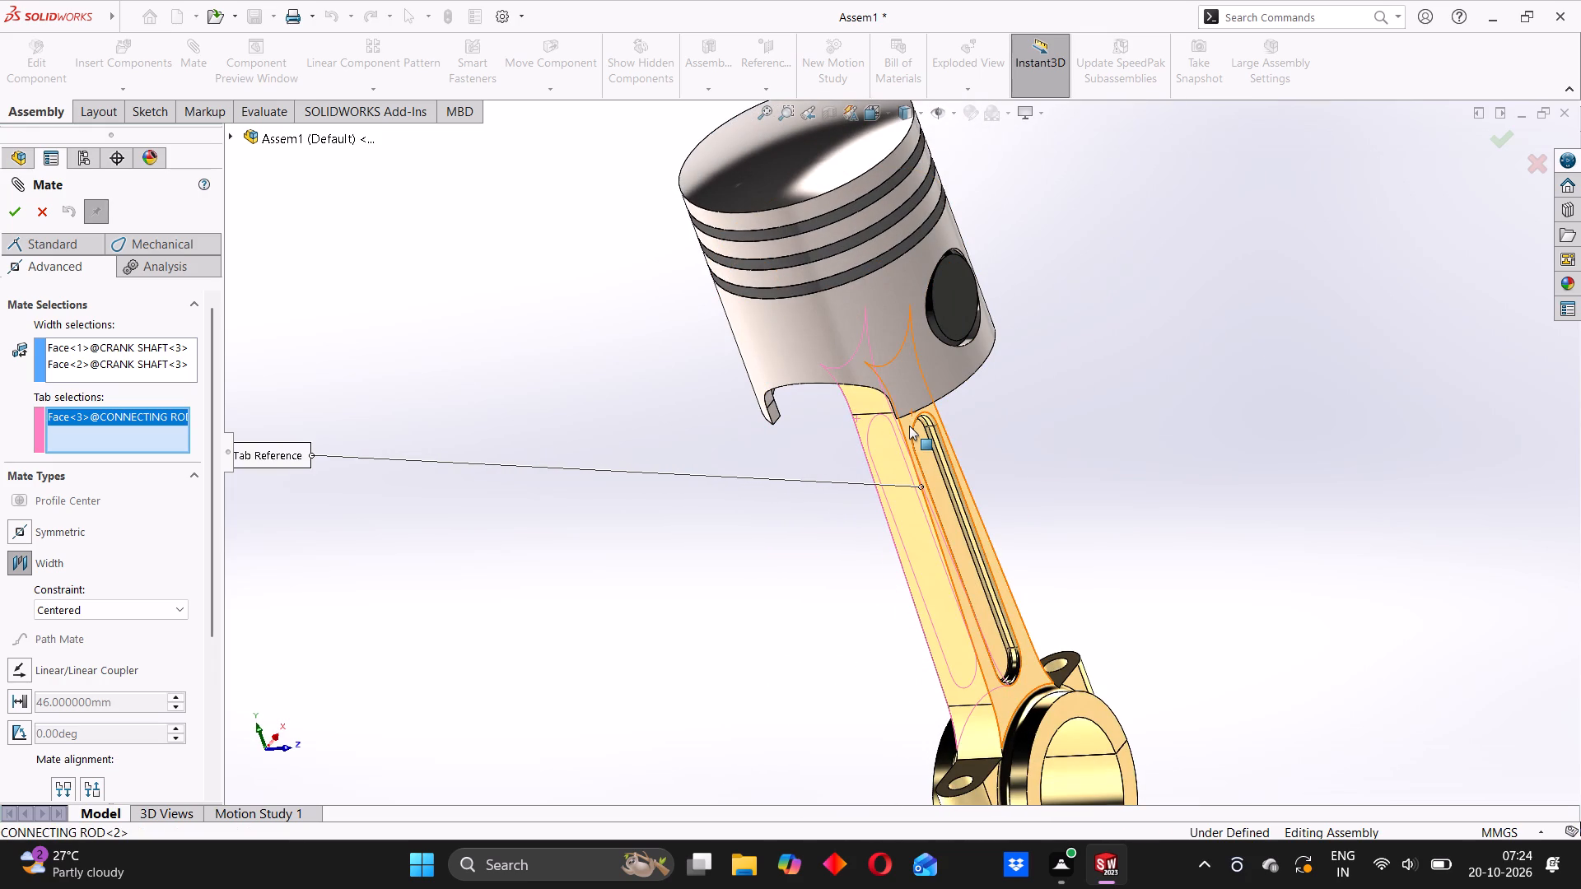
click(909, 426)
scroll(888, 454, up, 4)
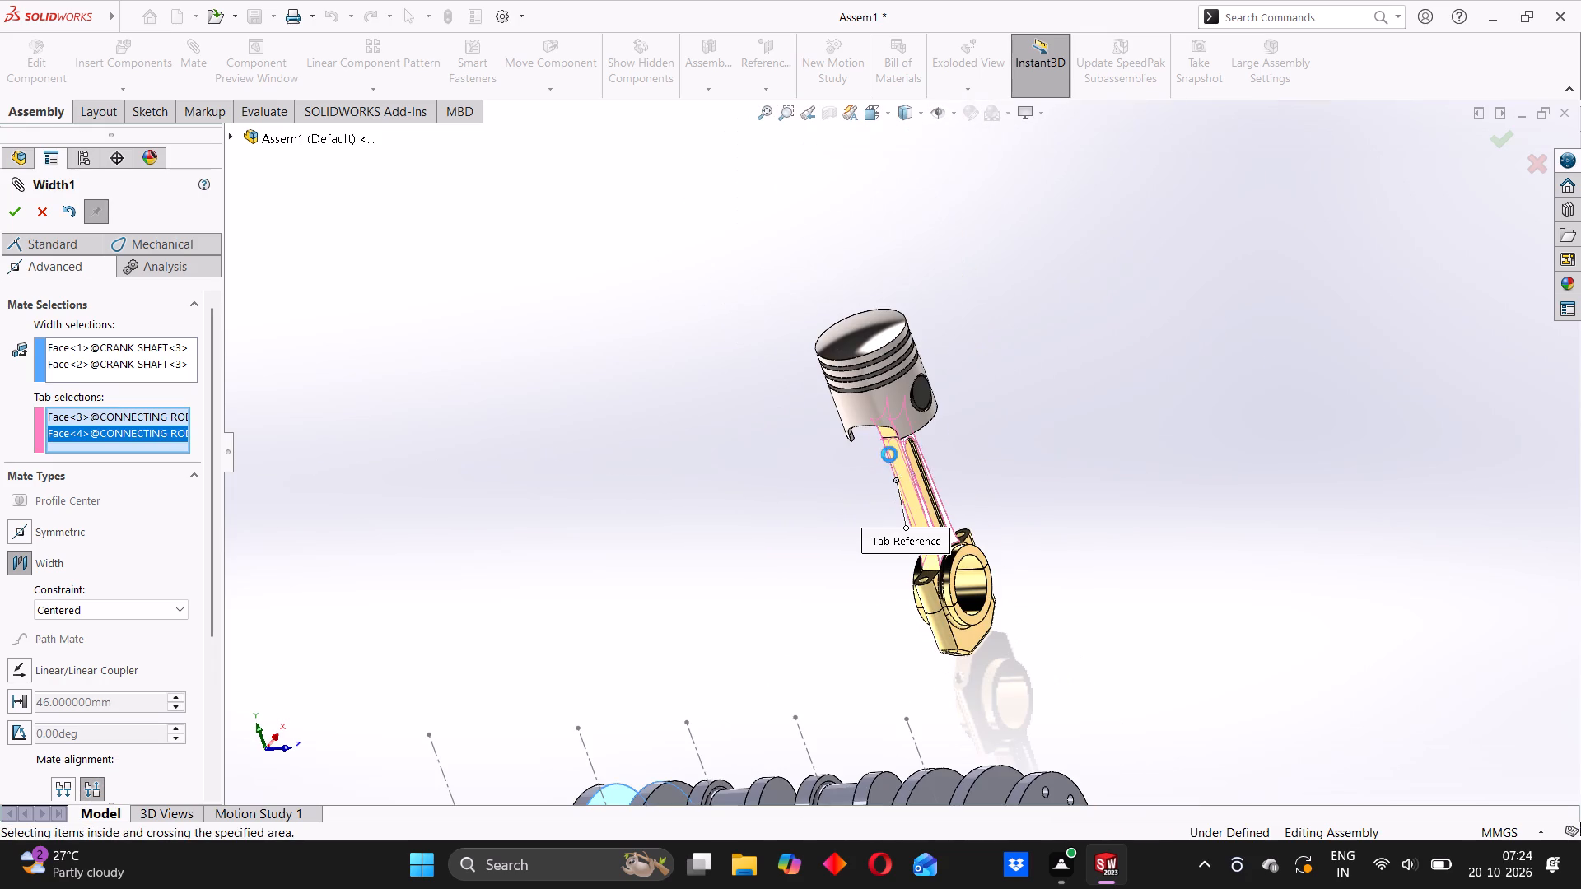
Move the piston and connecting rod closer to the crankshaft, near its first crankpin.
scroll(895, 474, up, 3)
middle_drag(878, 519, 907, 506)
scroll(880, 519, up, 1)
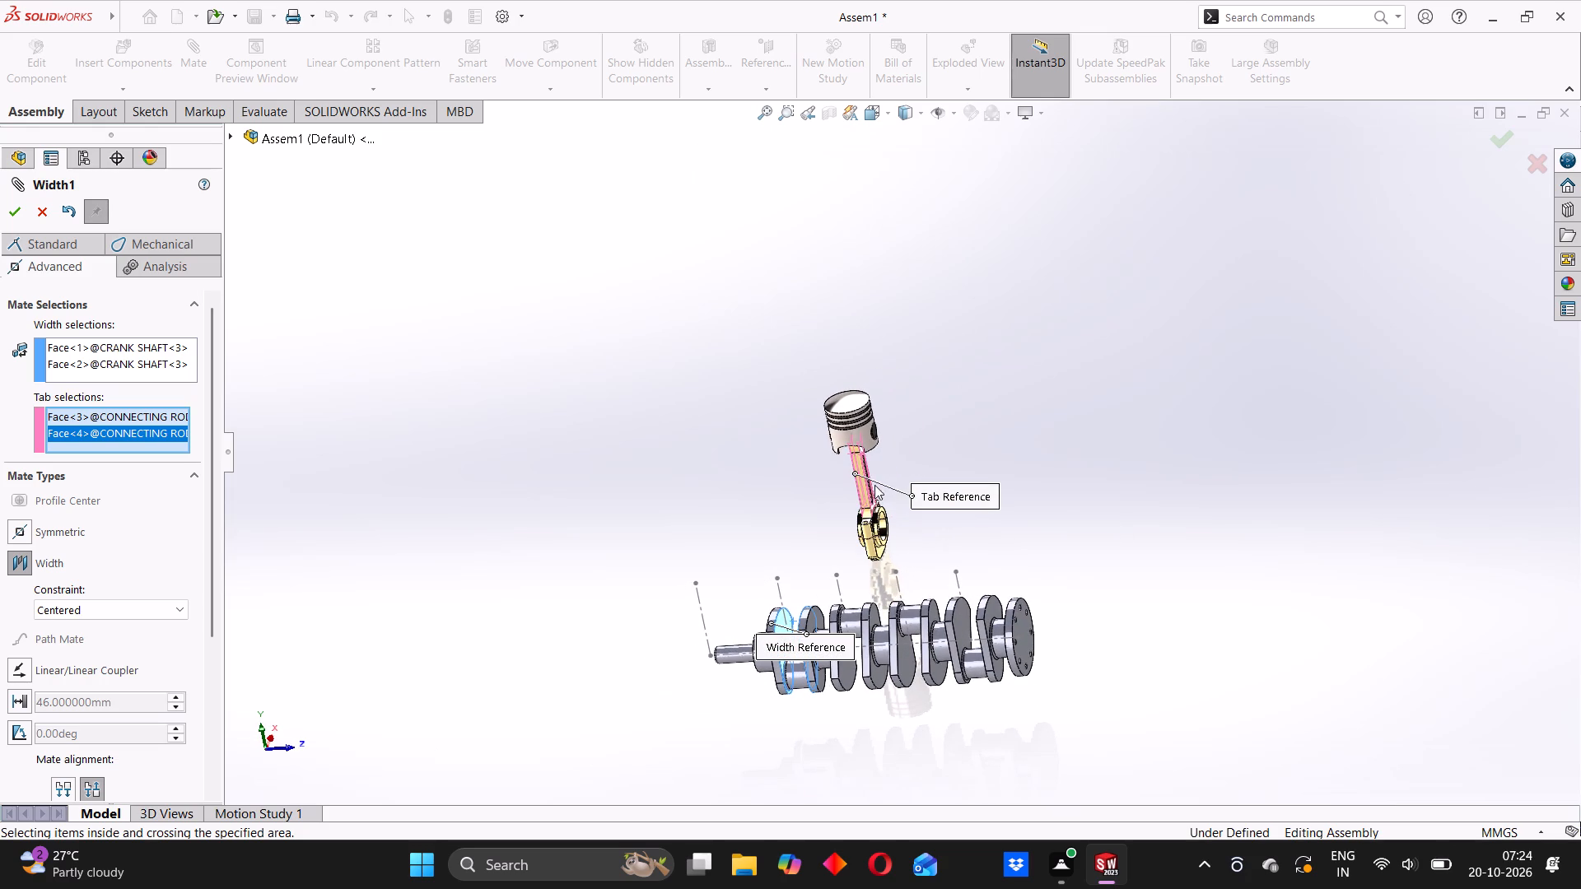
drag(861, 482, 741, 586)
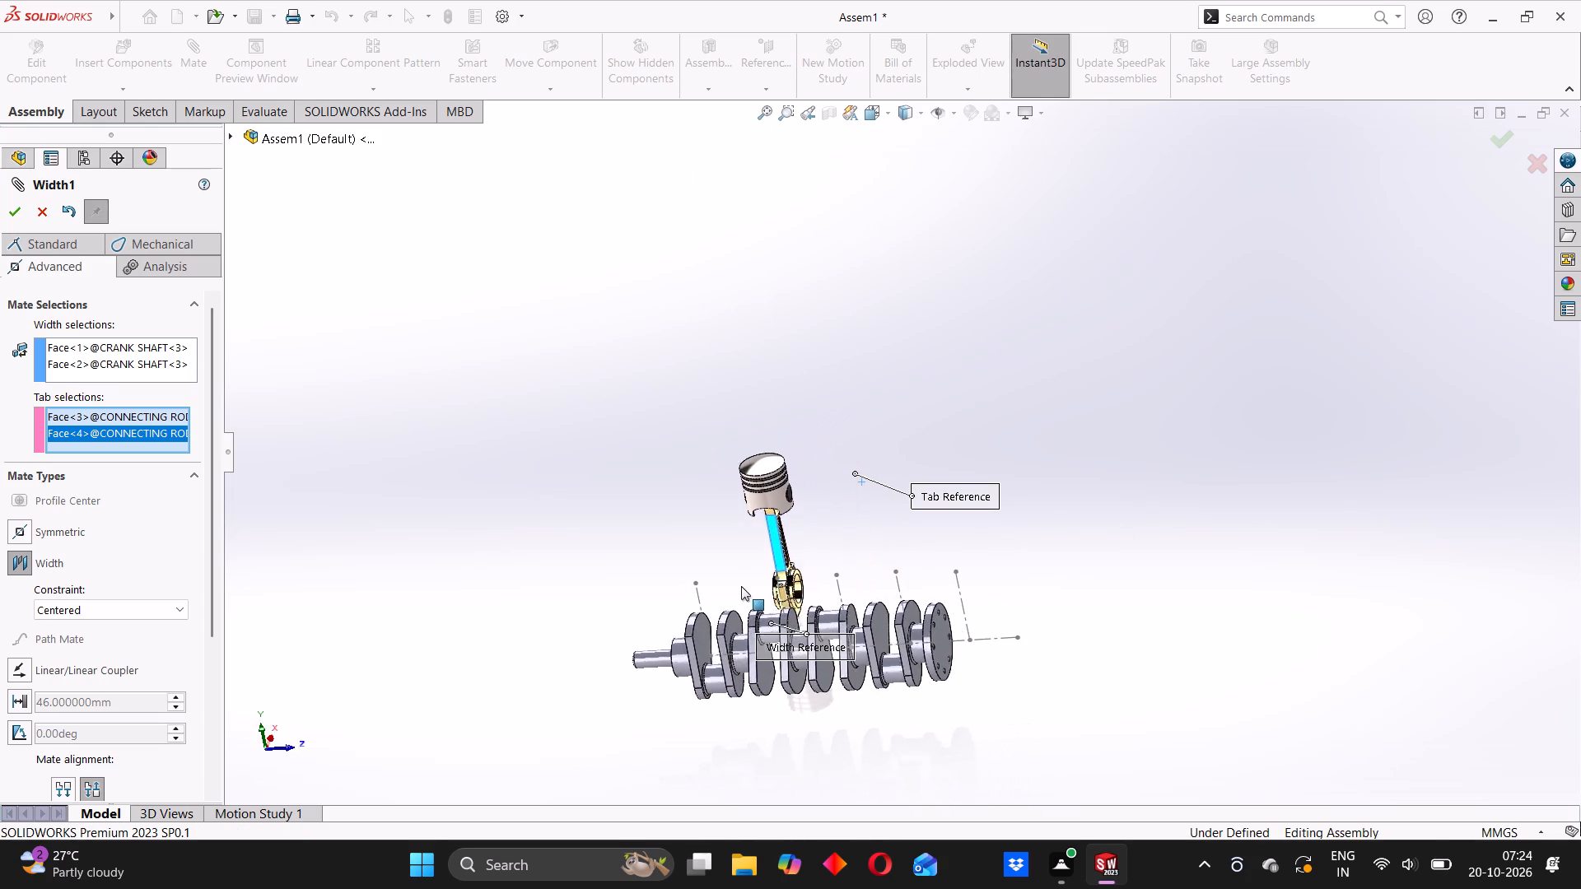
drag(741, 586, 898, 621)
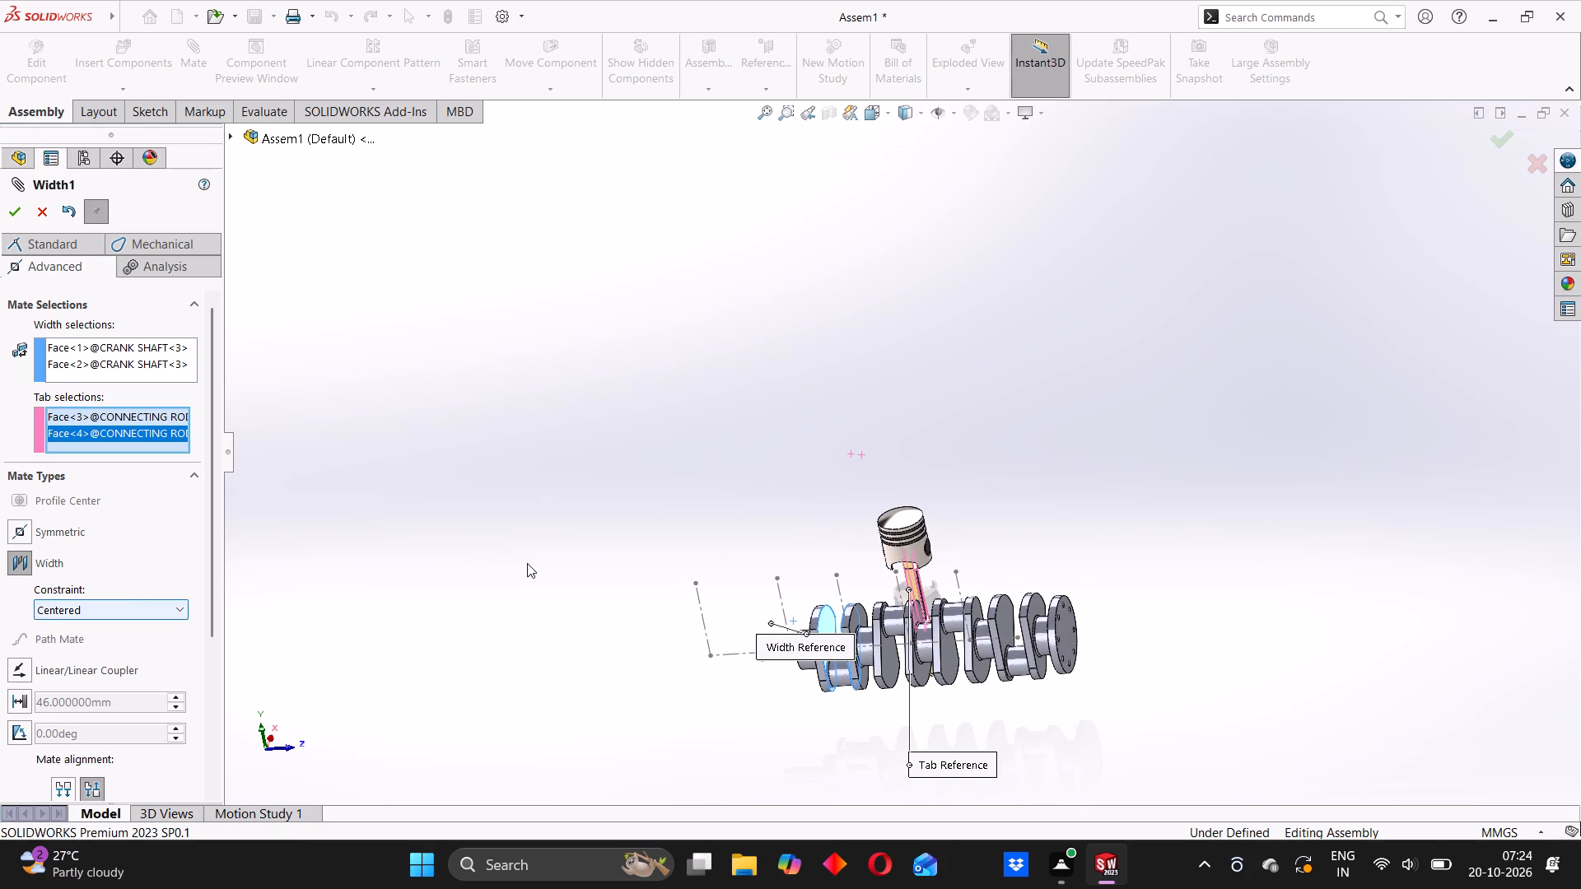
scroll(933, 552, down, 5)
middle_drag(876, 565, 882, 564)
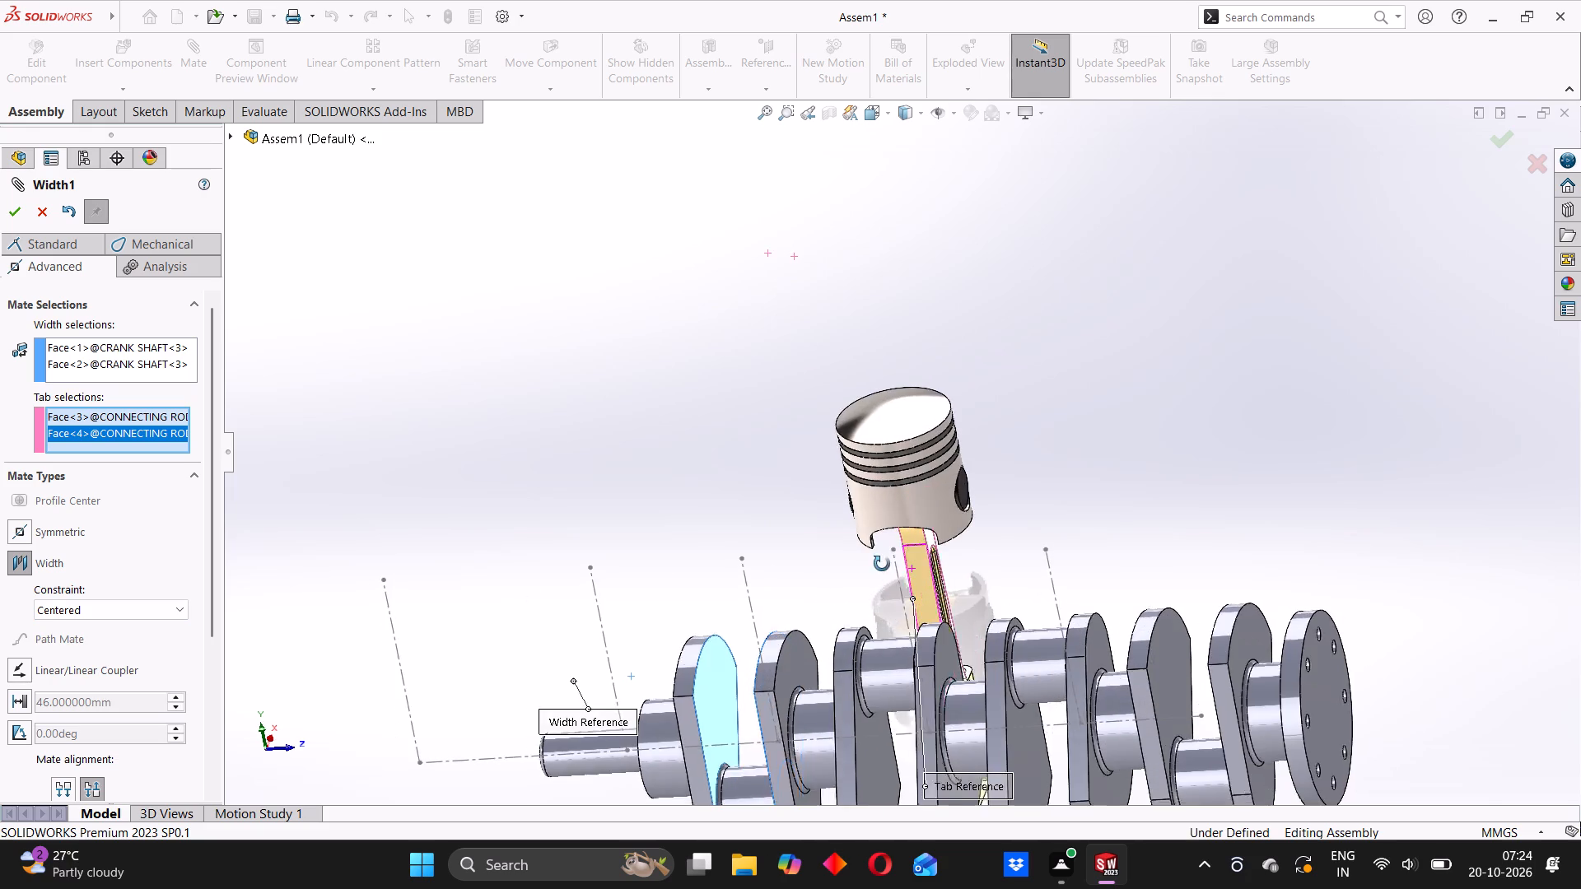
middle_drag(882, 564, 903, 557)
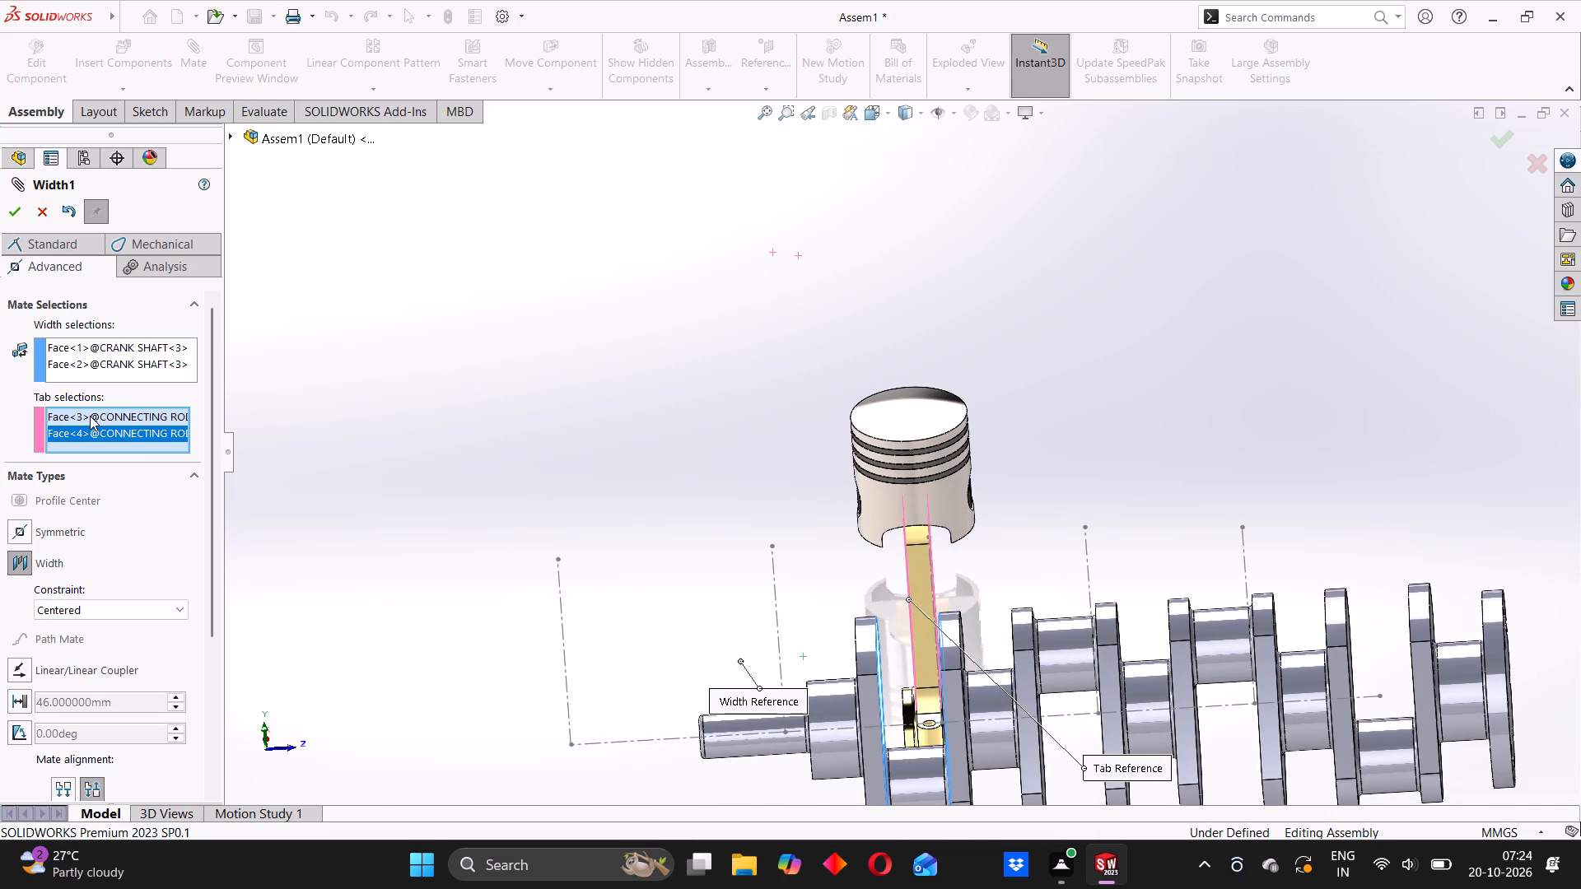
Clear the tab references and reselect the two opposite side faces of the connecting rod's shank.
right_click(96, 425)
click(164, 441)
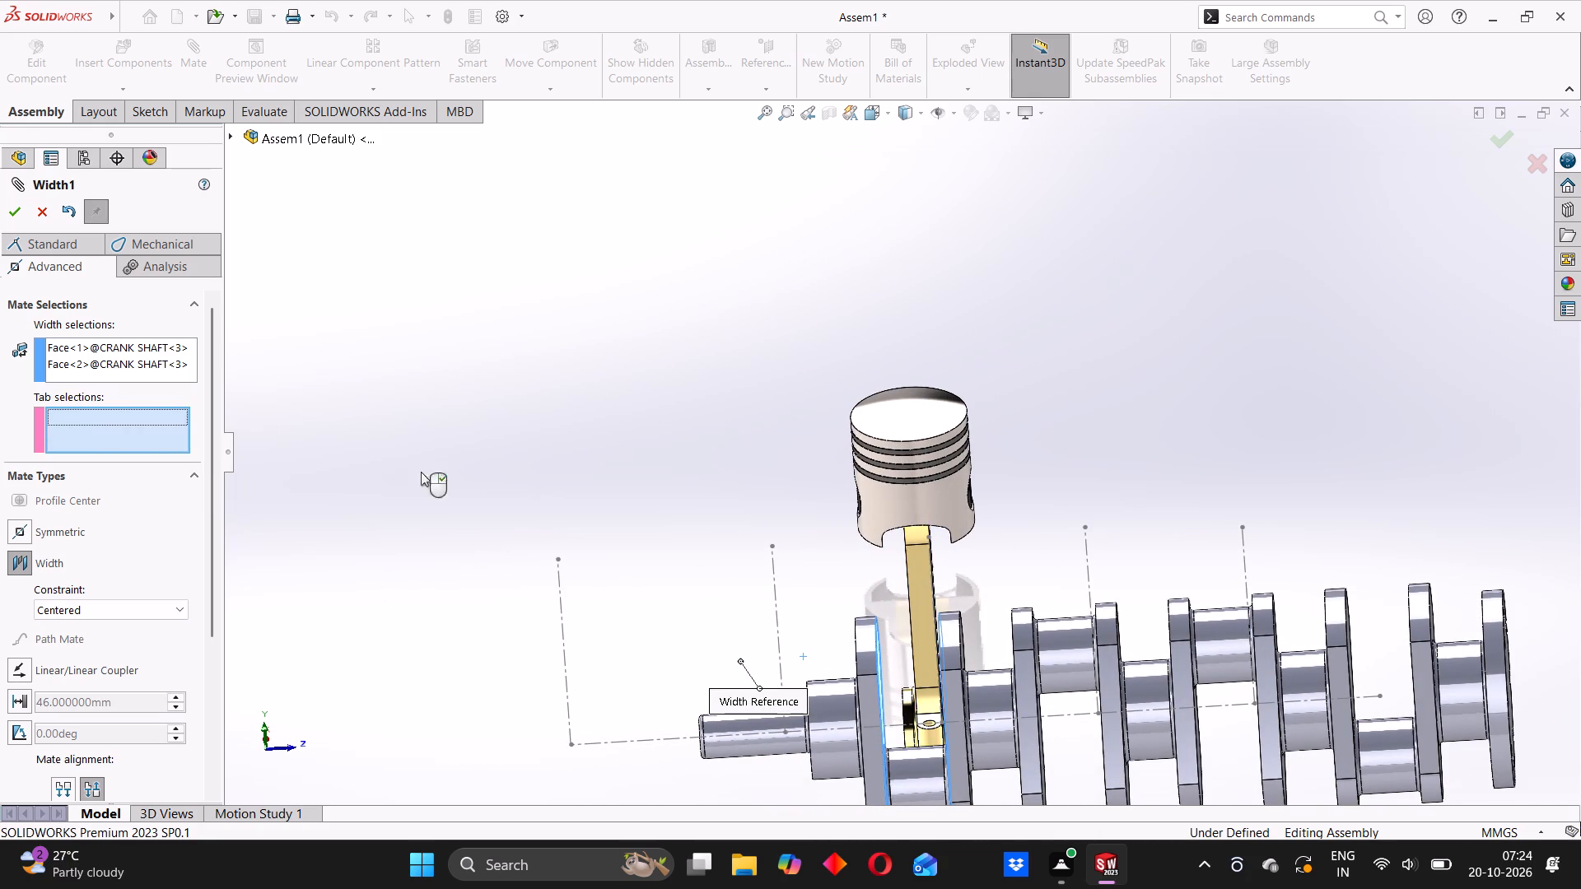
scroll(916, 568, down, 5)
middle_drag(888, 559, 928, 534)
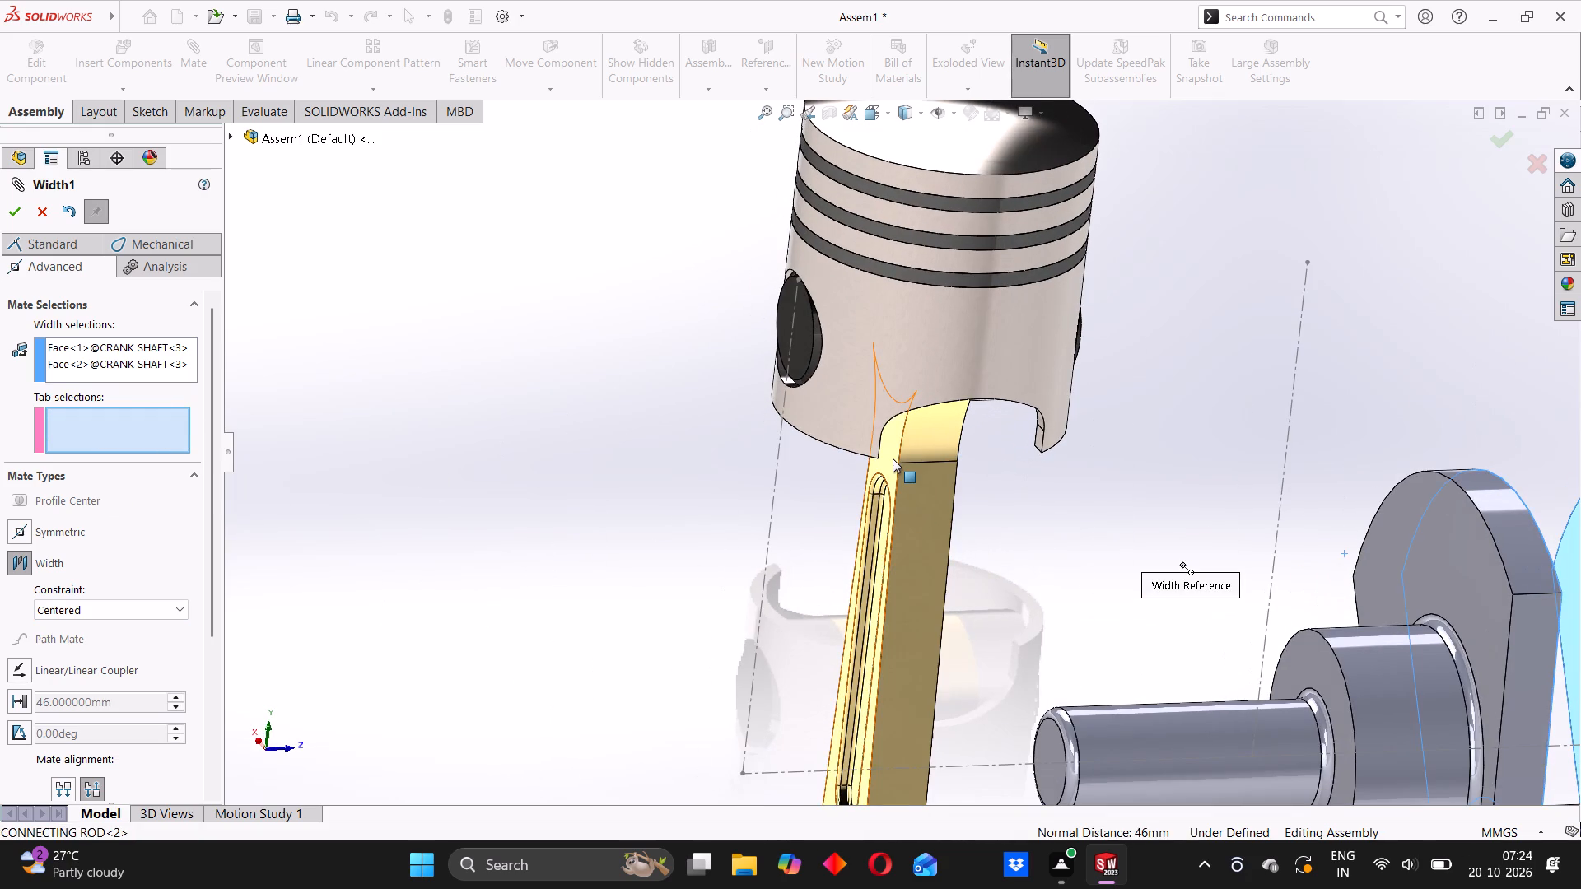
click(892, 458)
middle_drag(926, 556, 842, 593)
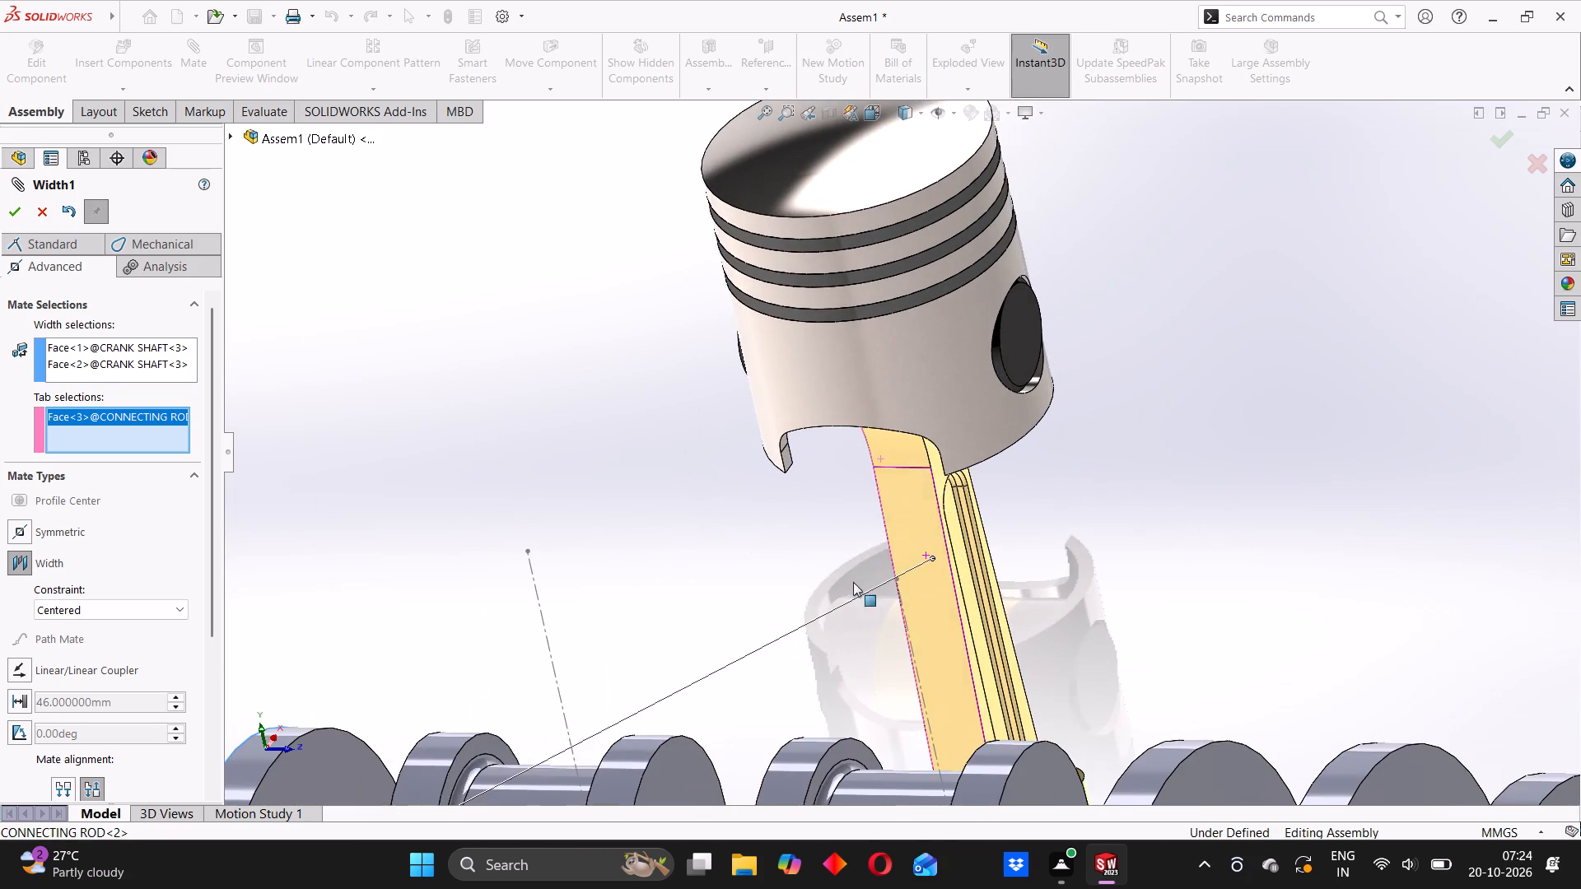
scroll(914, 493, down, 4)
middle_drag(914, 492, 930, 464)
click(958, 393)
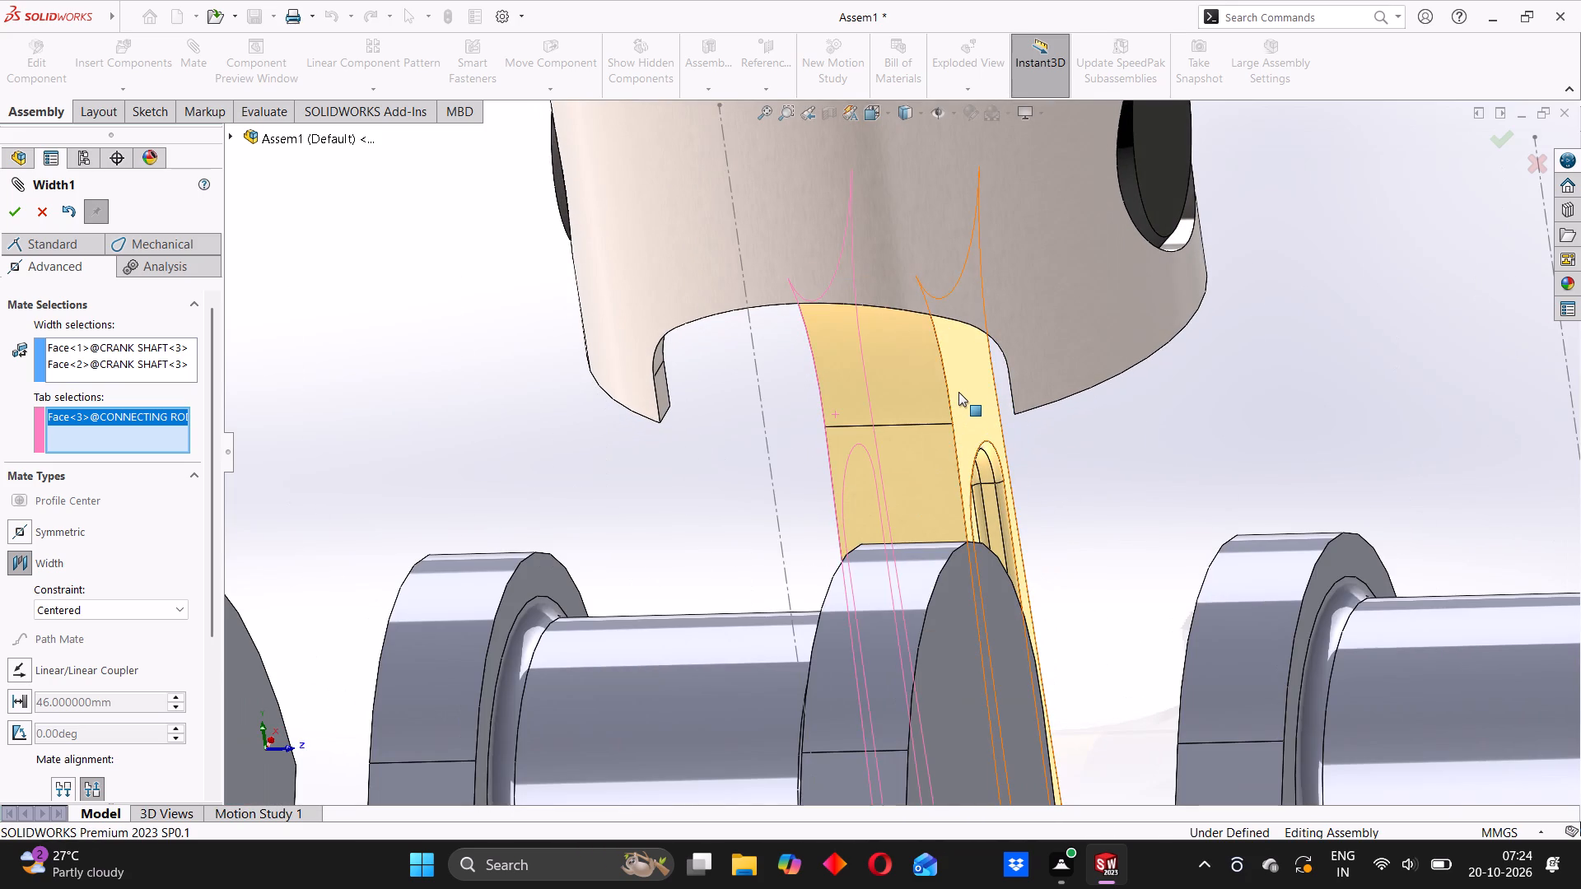
click(959, 391)
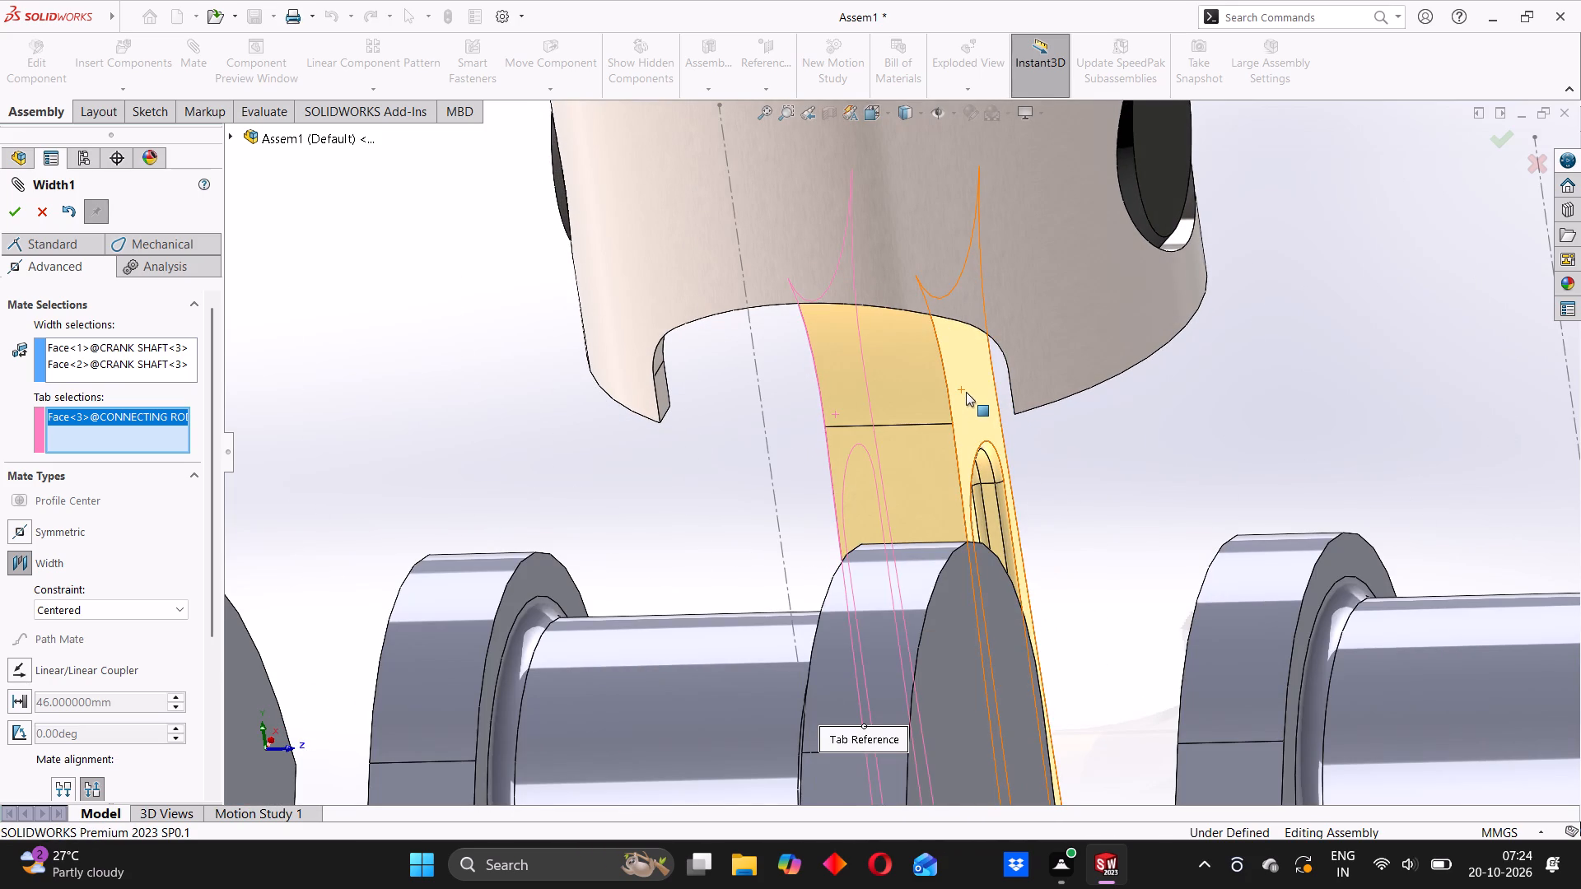
click(968, 394)
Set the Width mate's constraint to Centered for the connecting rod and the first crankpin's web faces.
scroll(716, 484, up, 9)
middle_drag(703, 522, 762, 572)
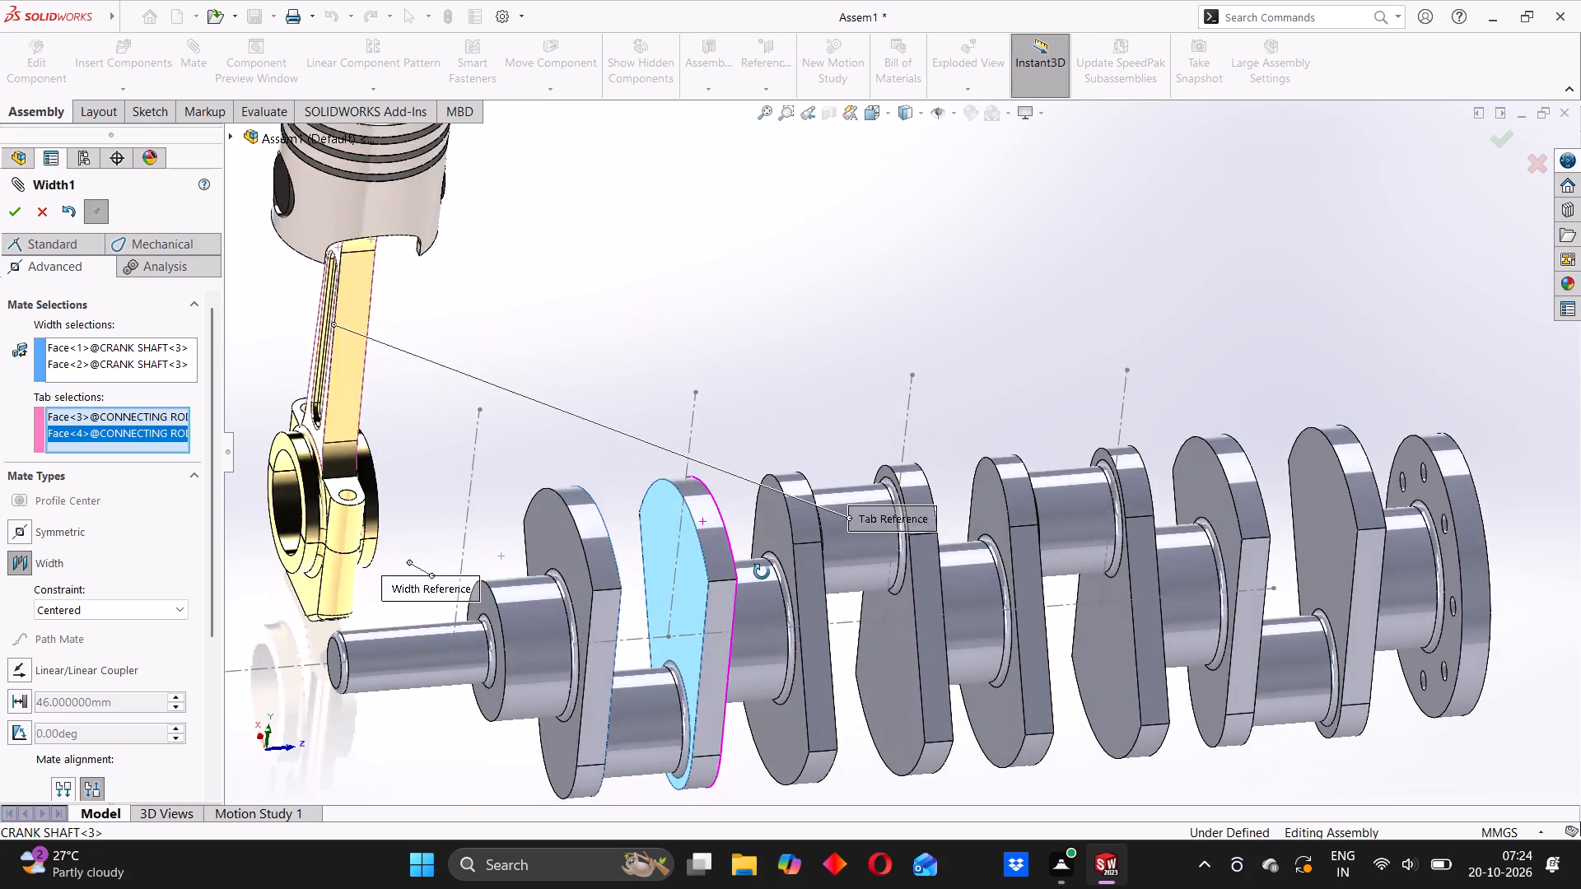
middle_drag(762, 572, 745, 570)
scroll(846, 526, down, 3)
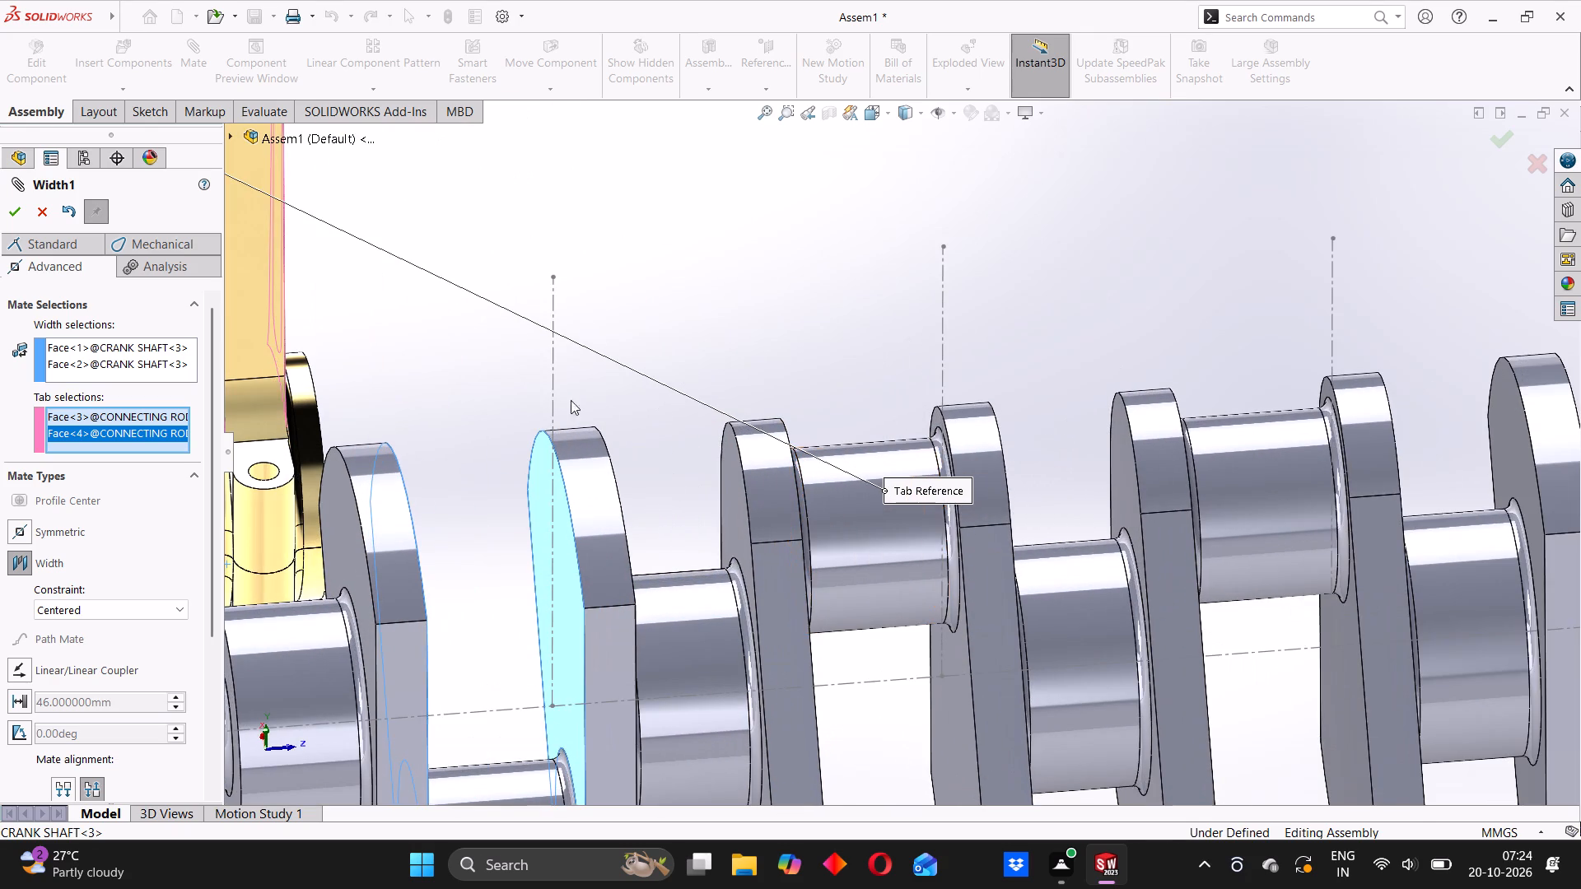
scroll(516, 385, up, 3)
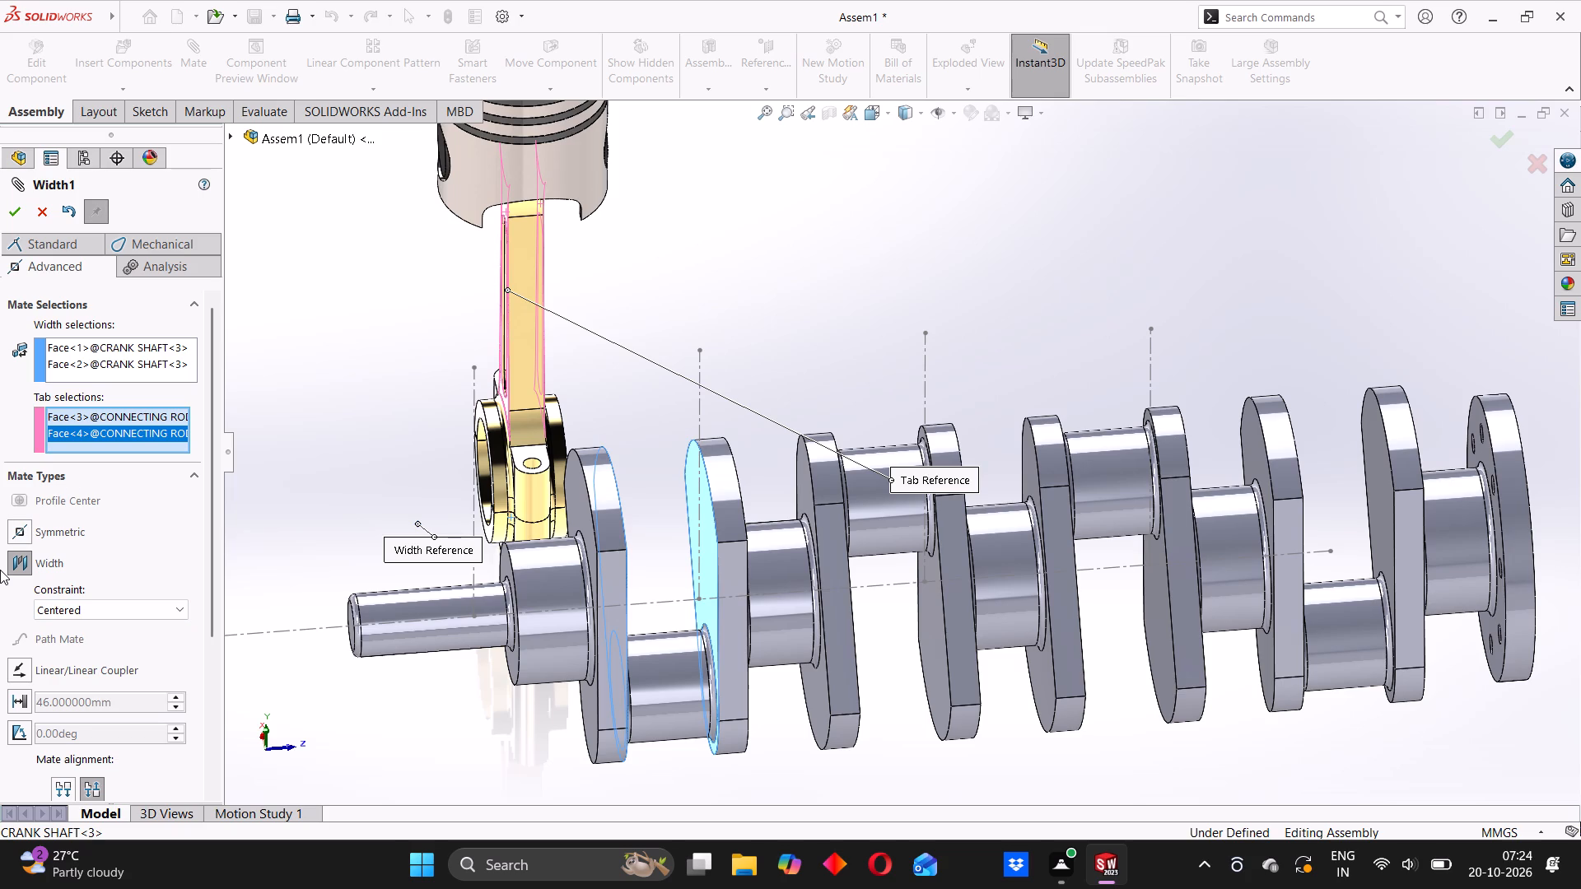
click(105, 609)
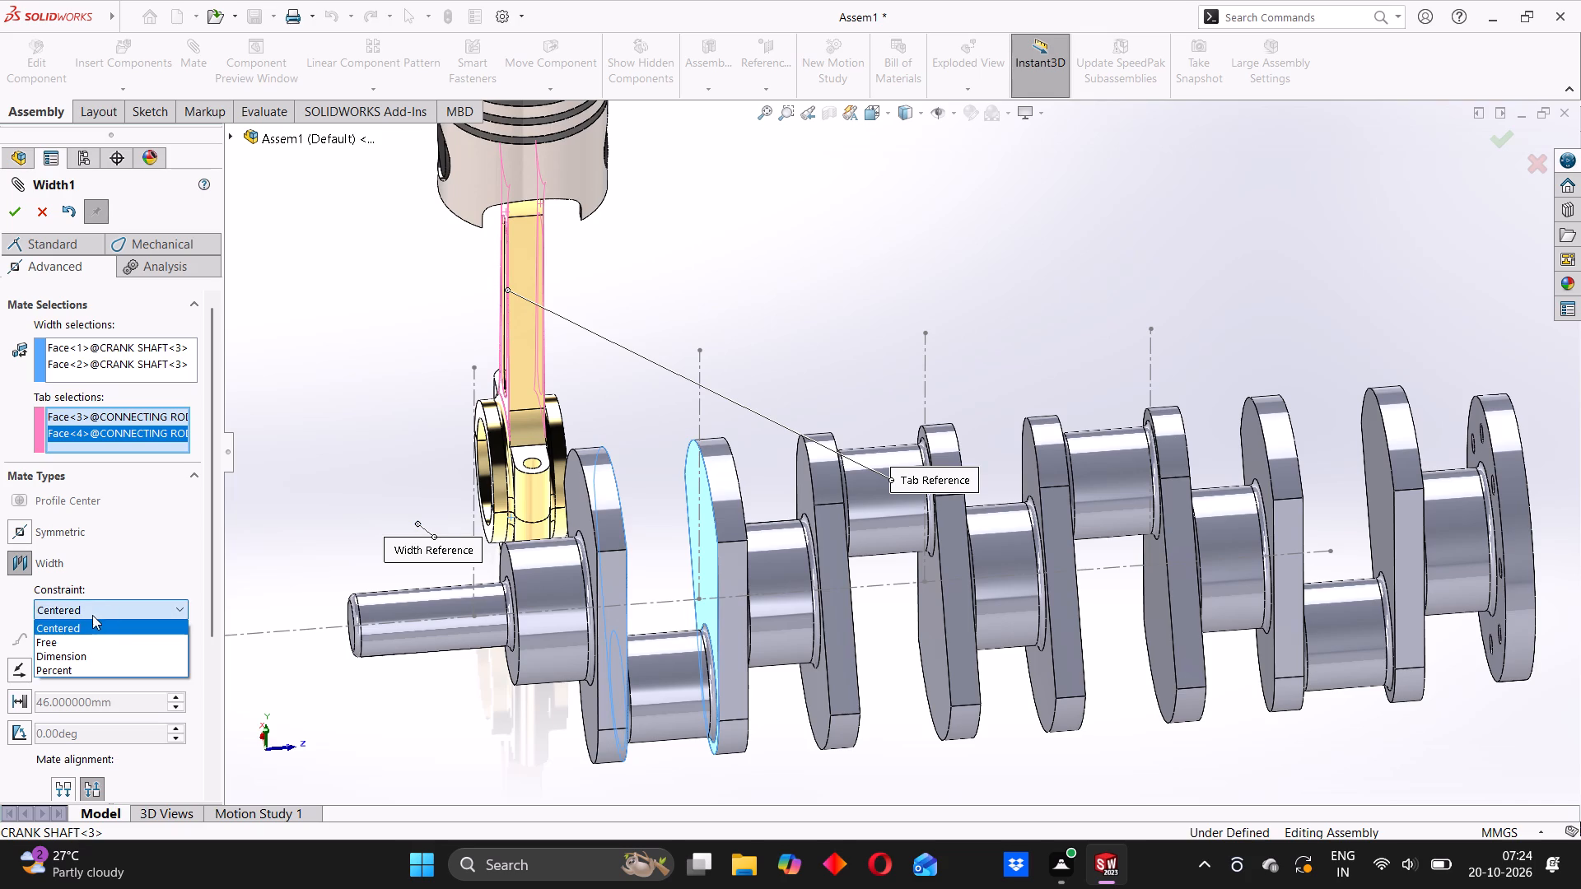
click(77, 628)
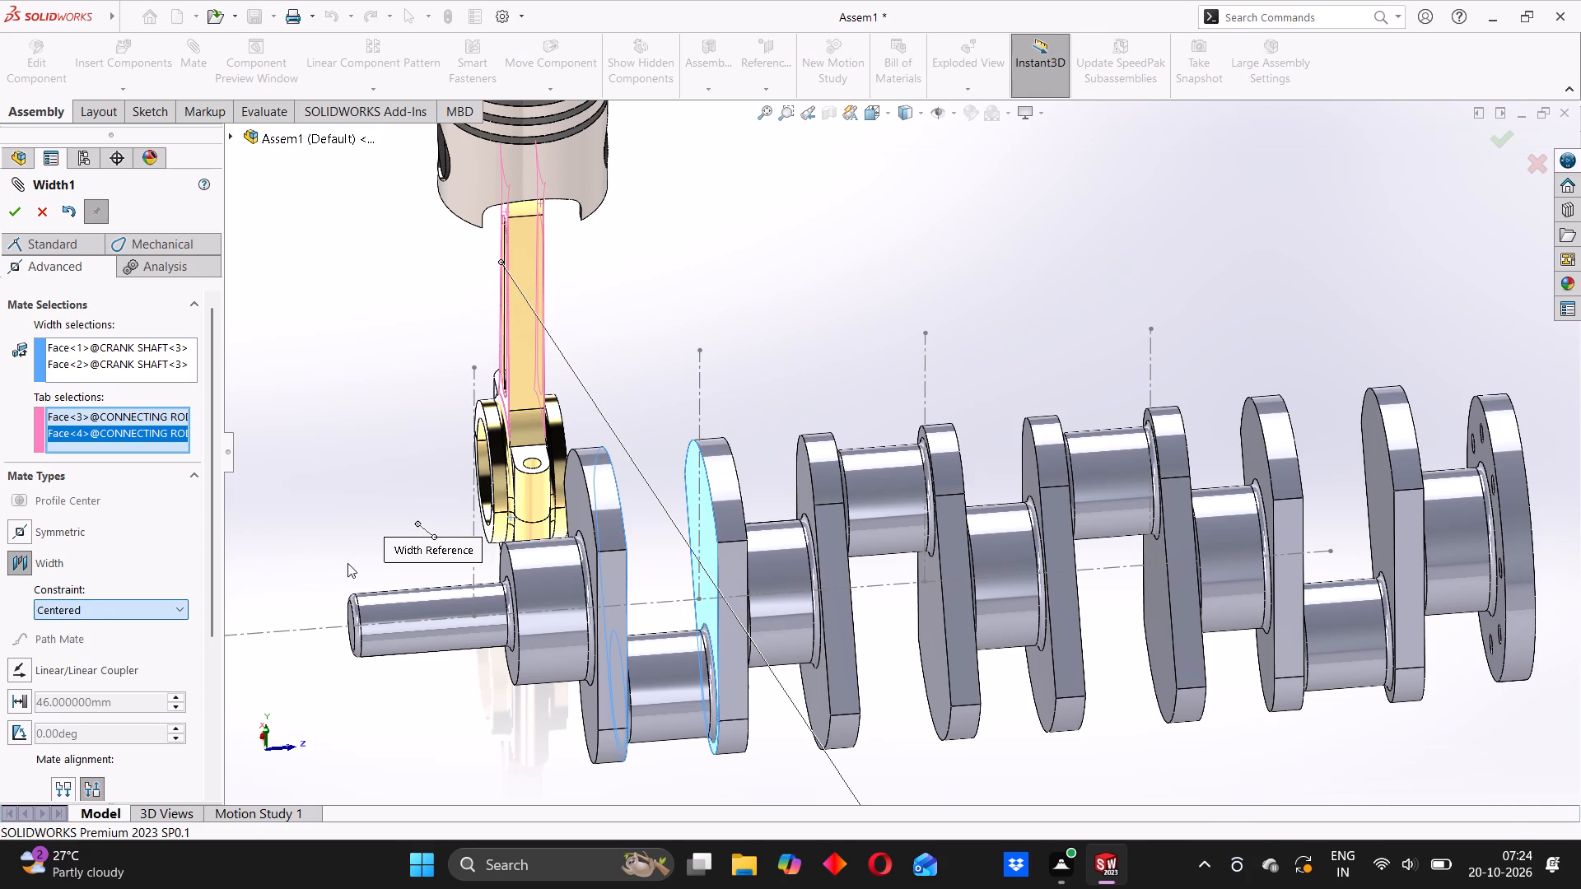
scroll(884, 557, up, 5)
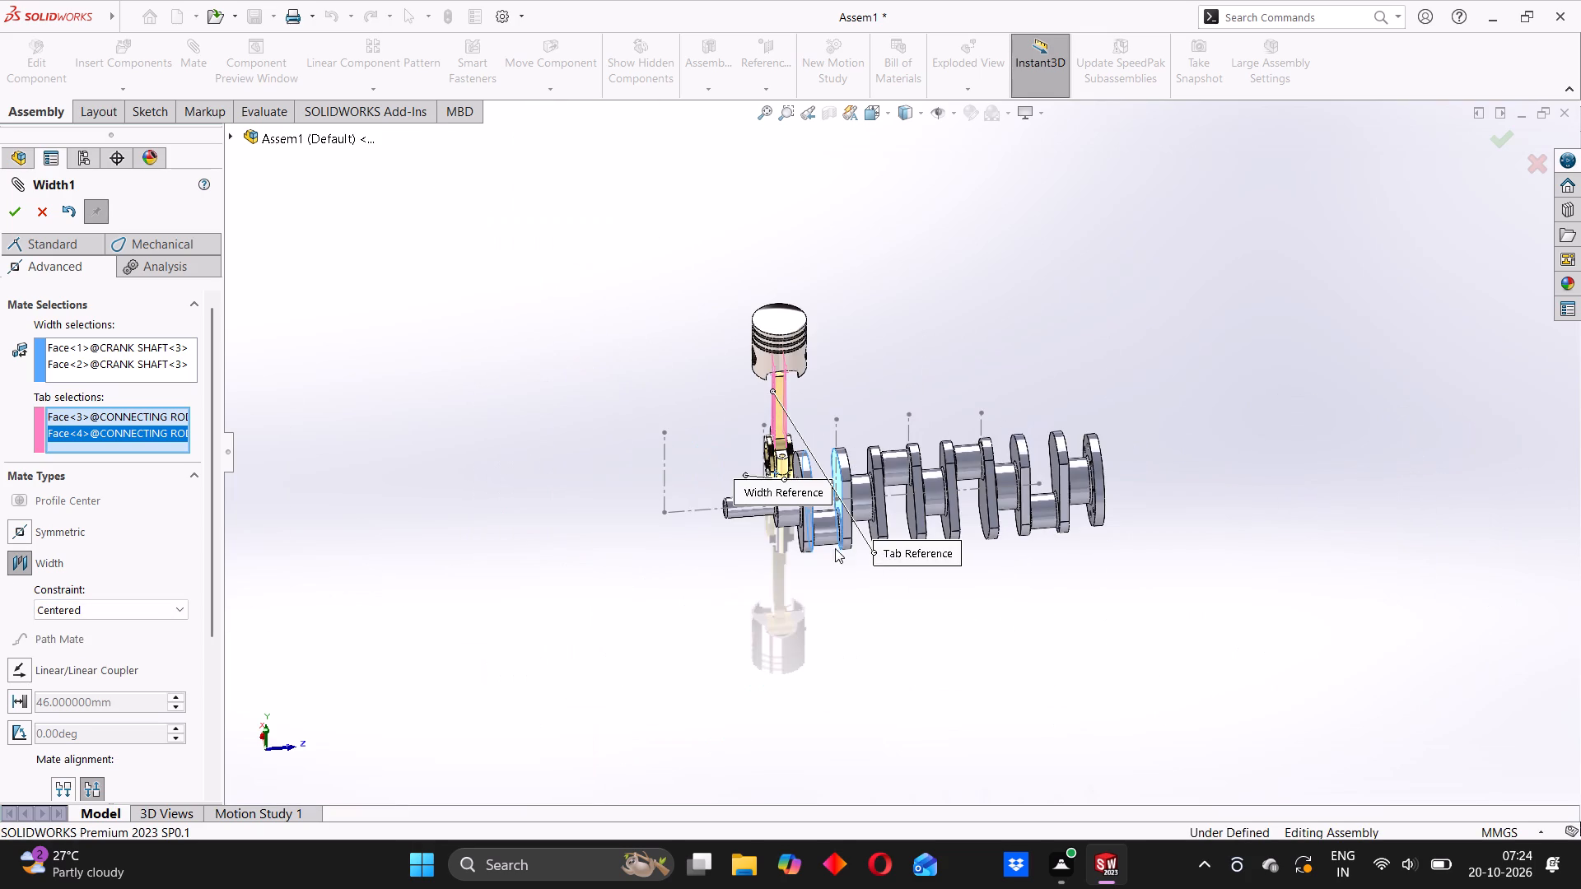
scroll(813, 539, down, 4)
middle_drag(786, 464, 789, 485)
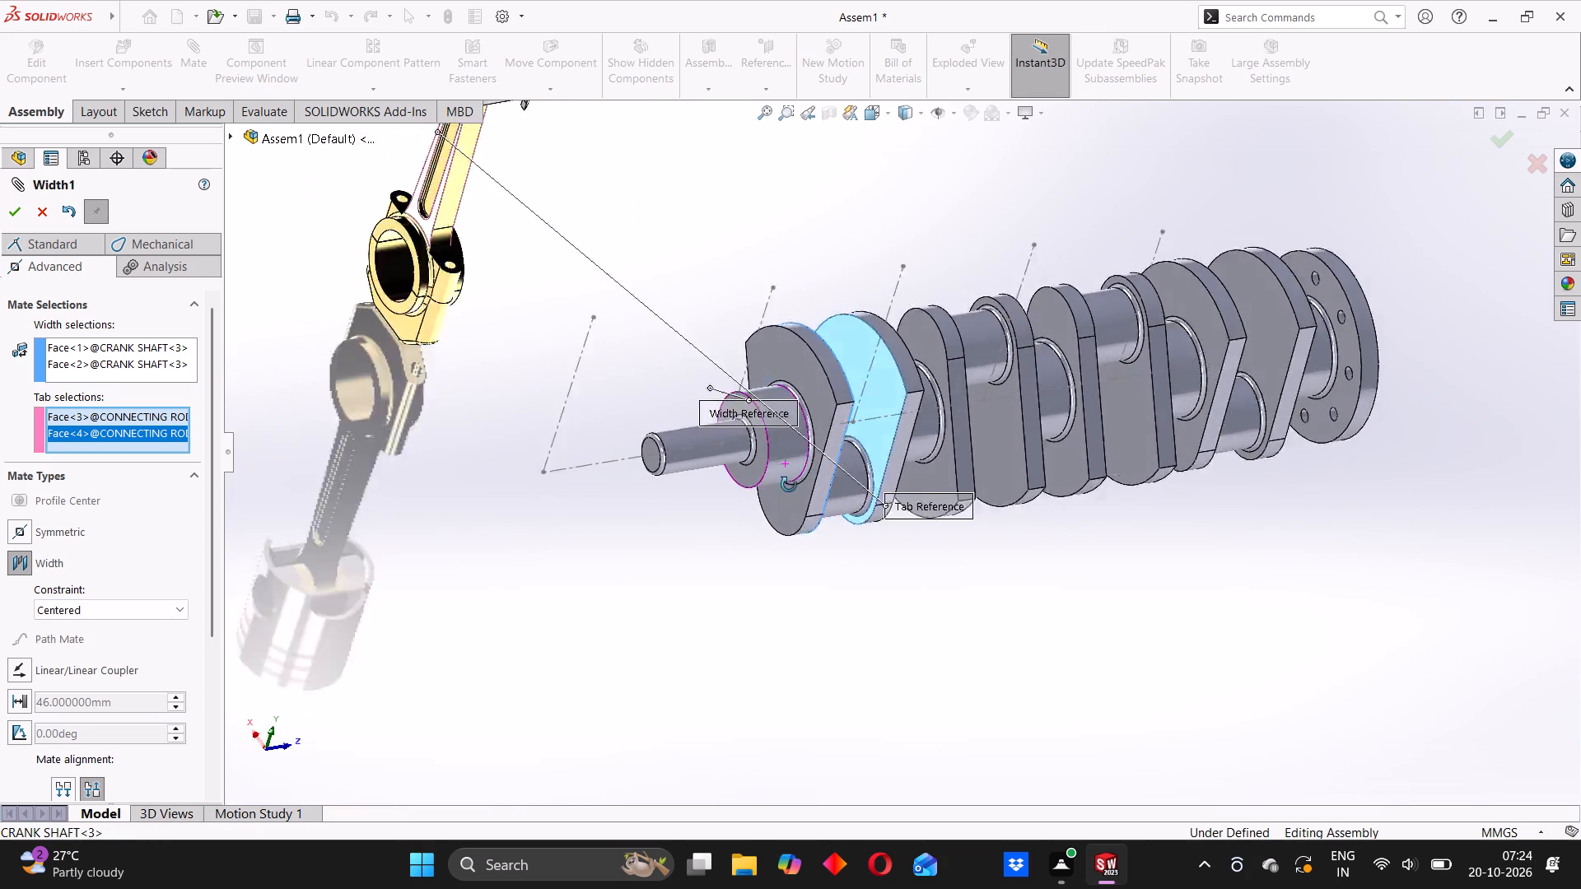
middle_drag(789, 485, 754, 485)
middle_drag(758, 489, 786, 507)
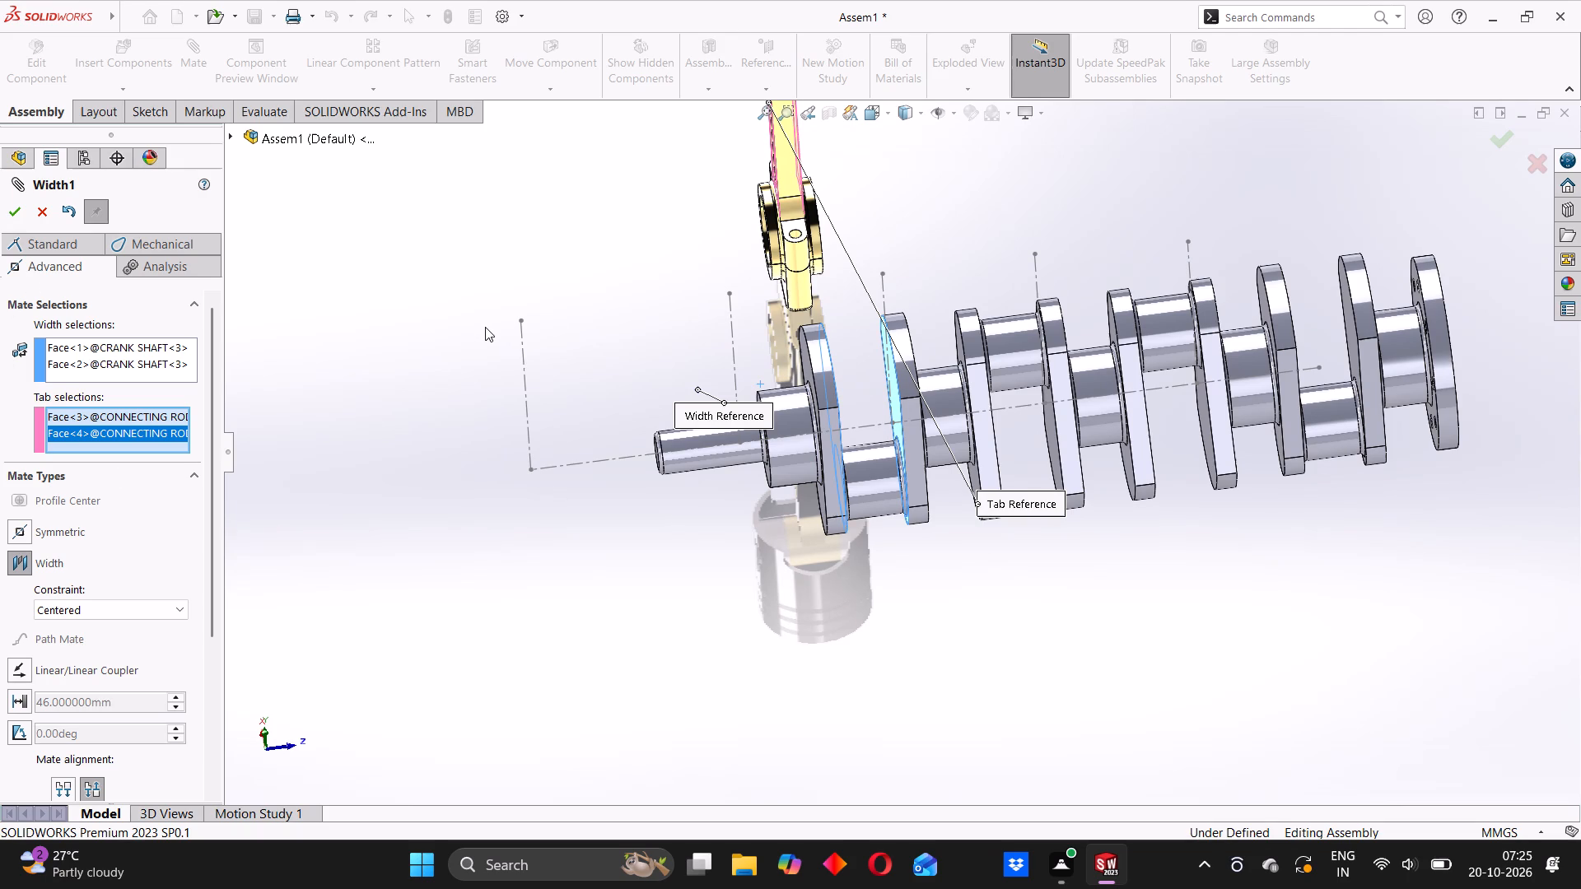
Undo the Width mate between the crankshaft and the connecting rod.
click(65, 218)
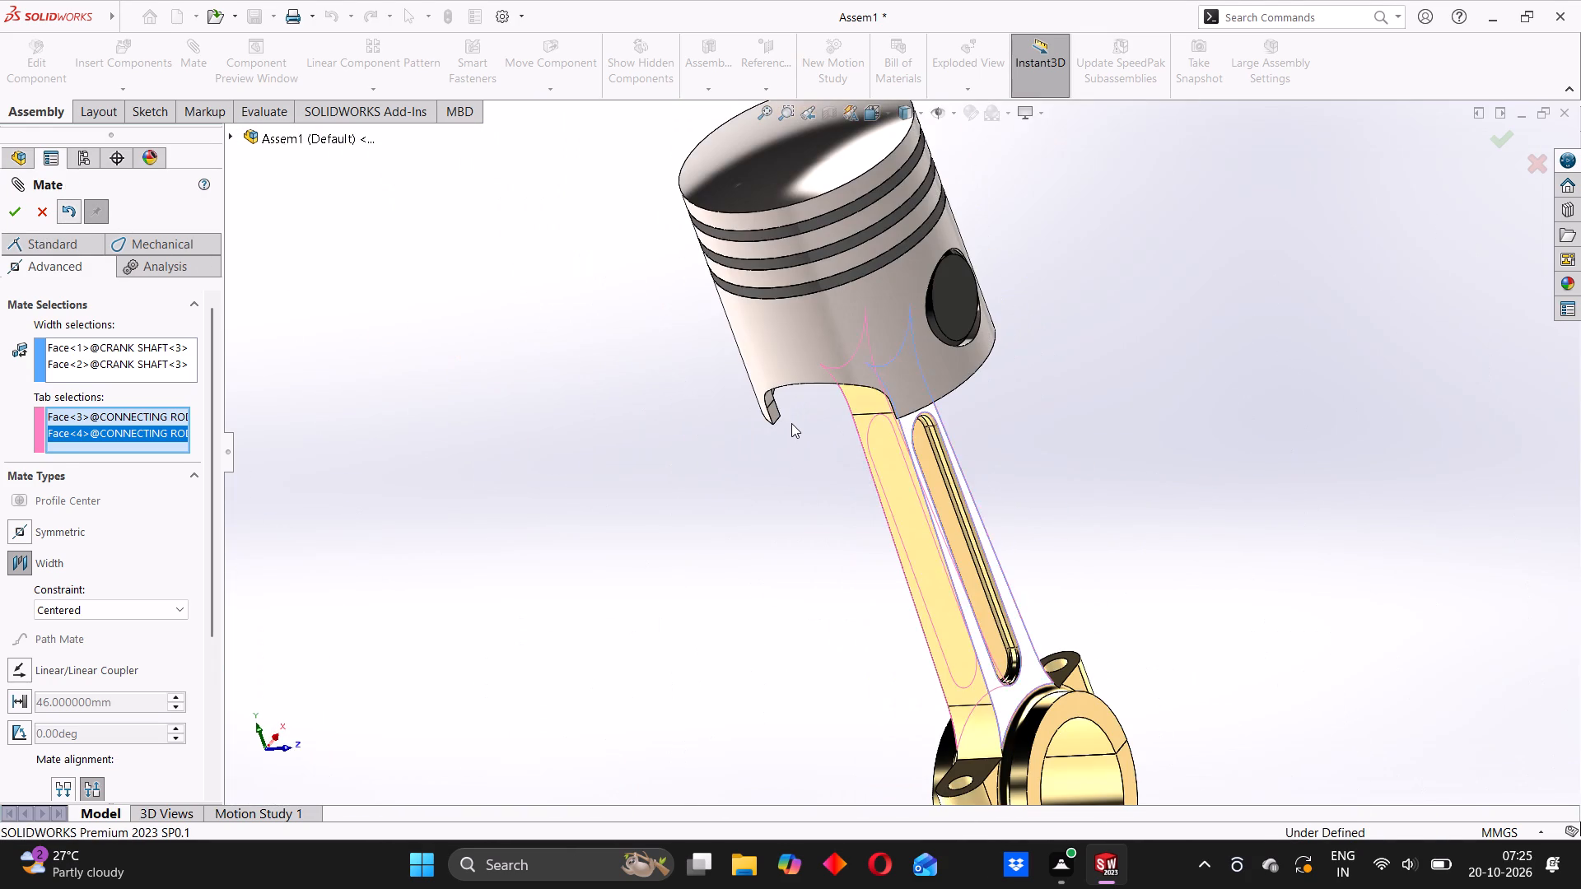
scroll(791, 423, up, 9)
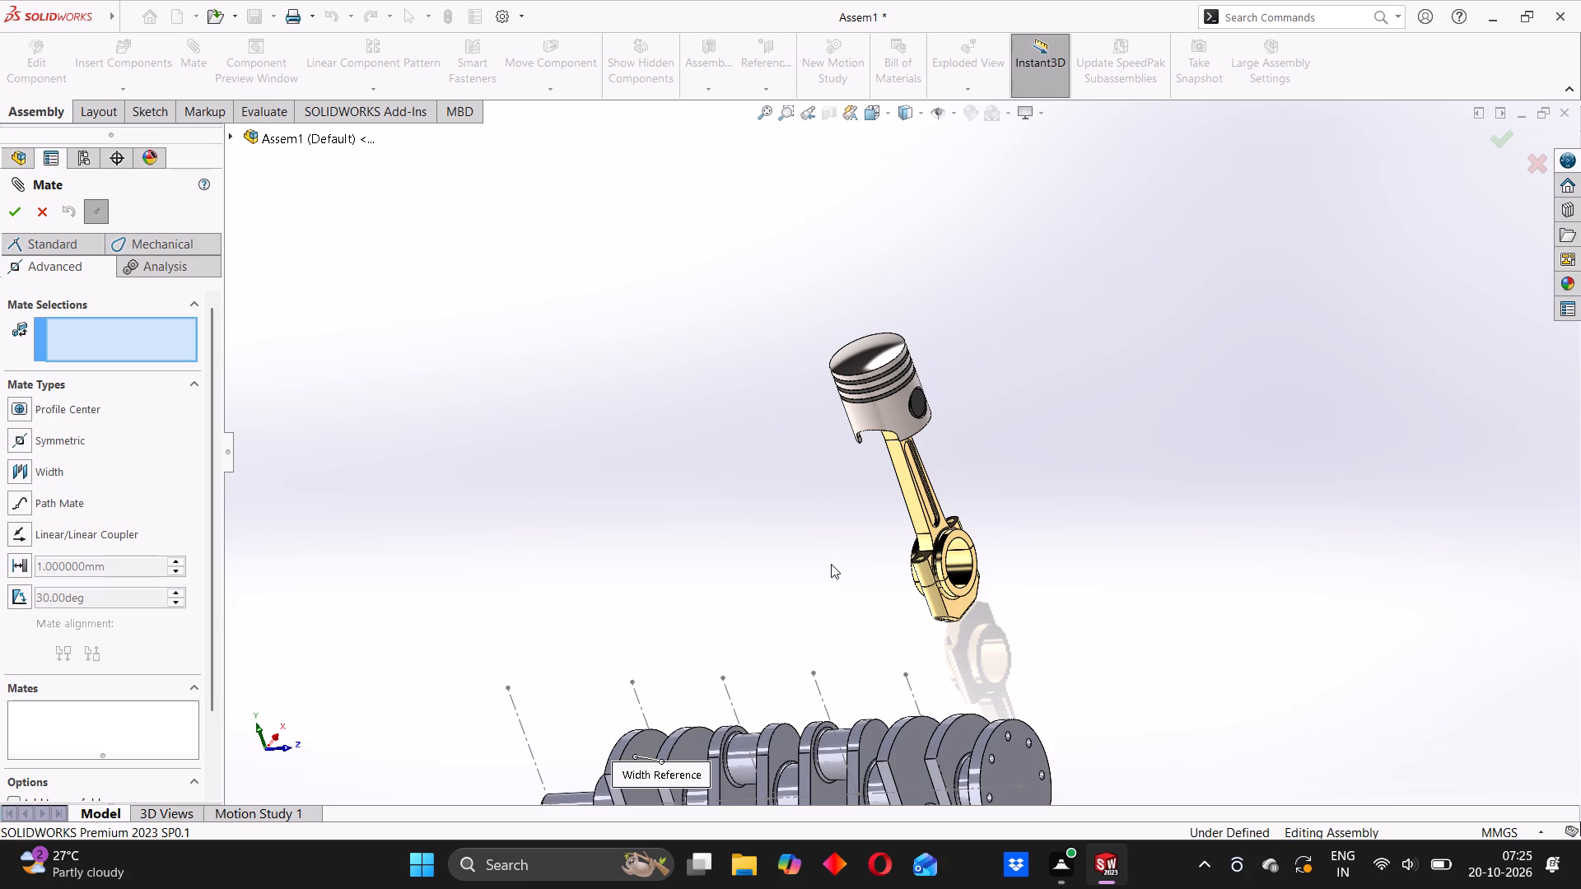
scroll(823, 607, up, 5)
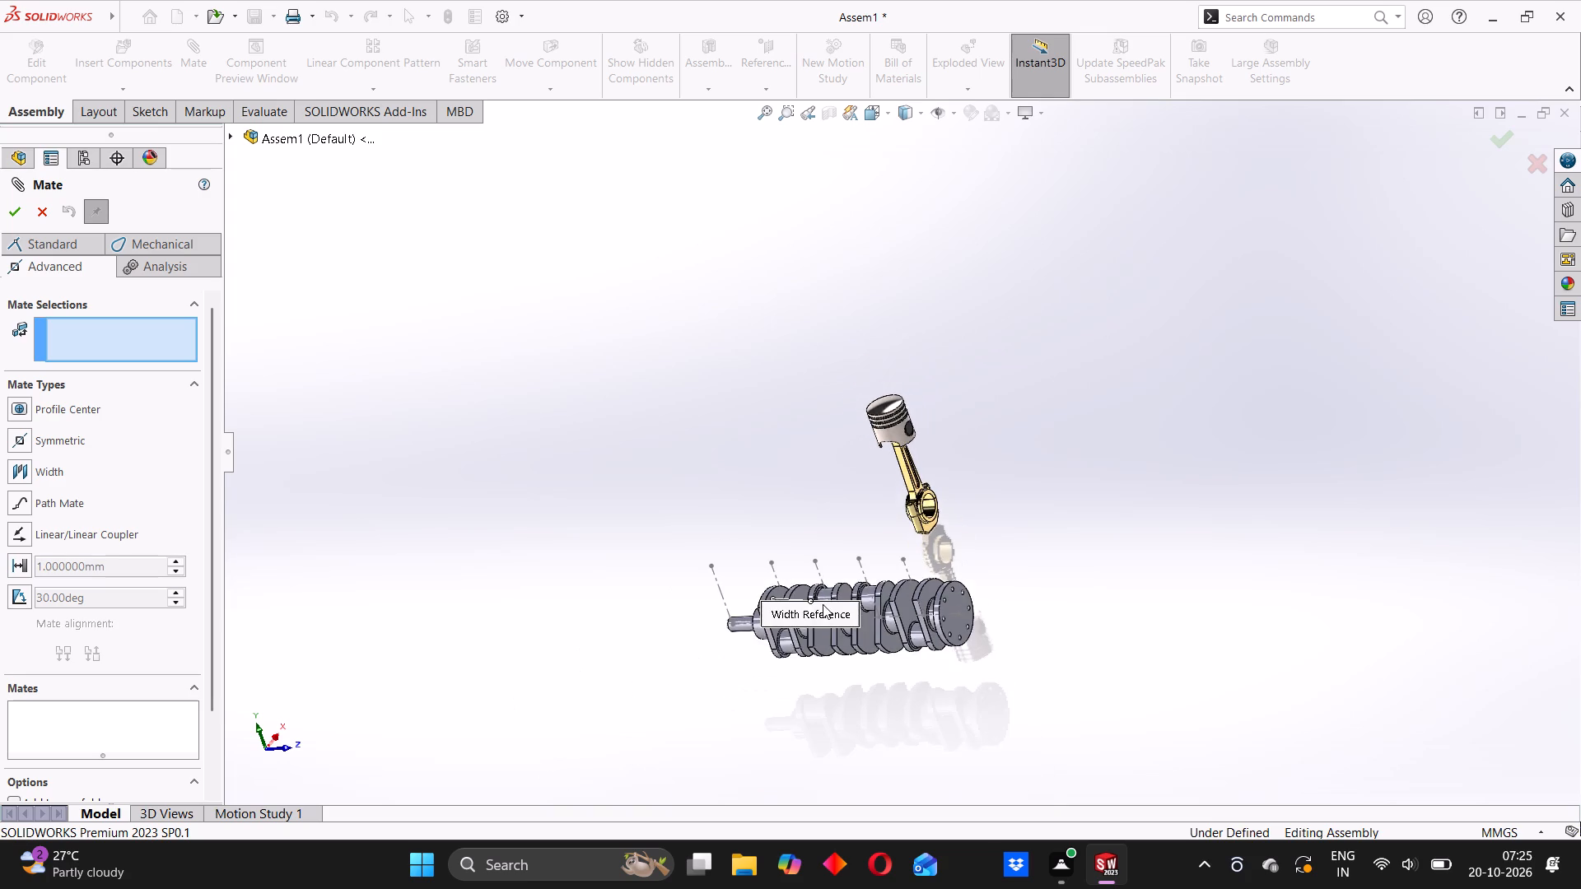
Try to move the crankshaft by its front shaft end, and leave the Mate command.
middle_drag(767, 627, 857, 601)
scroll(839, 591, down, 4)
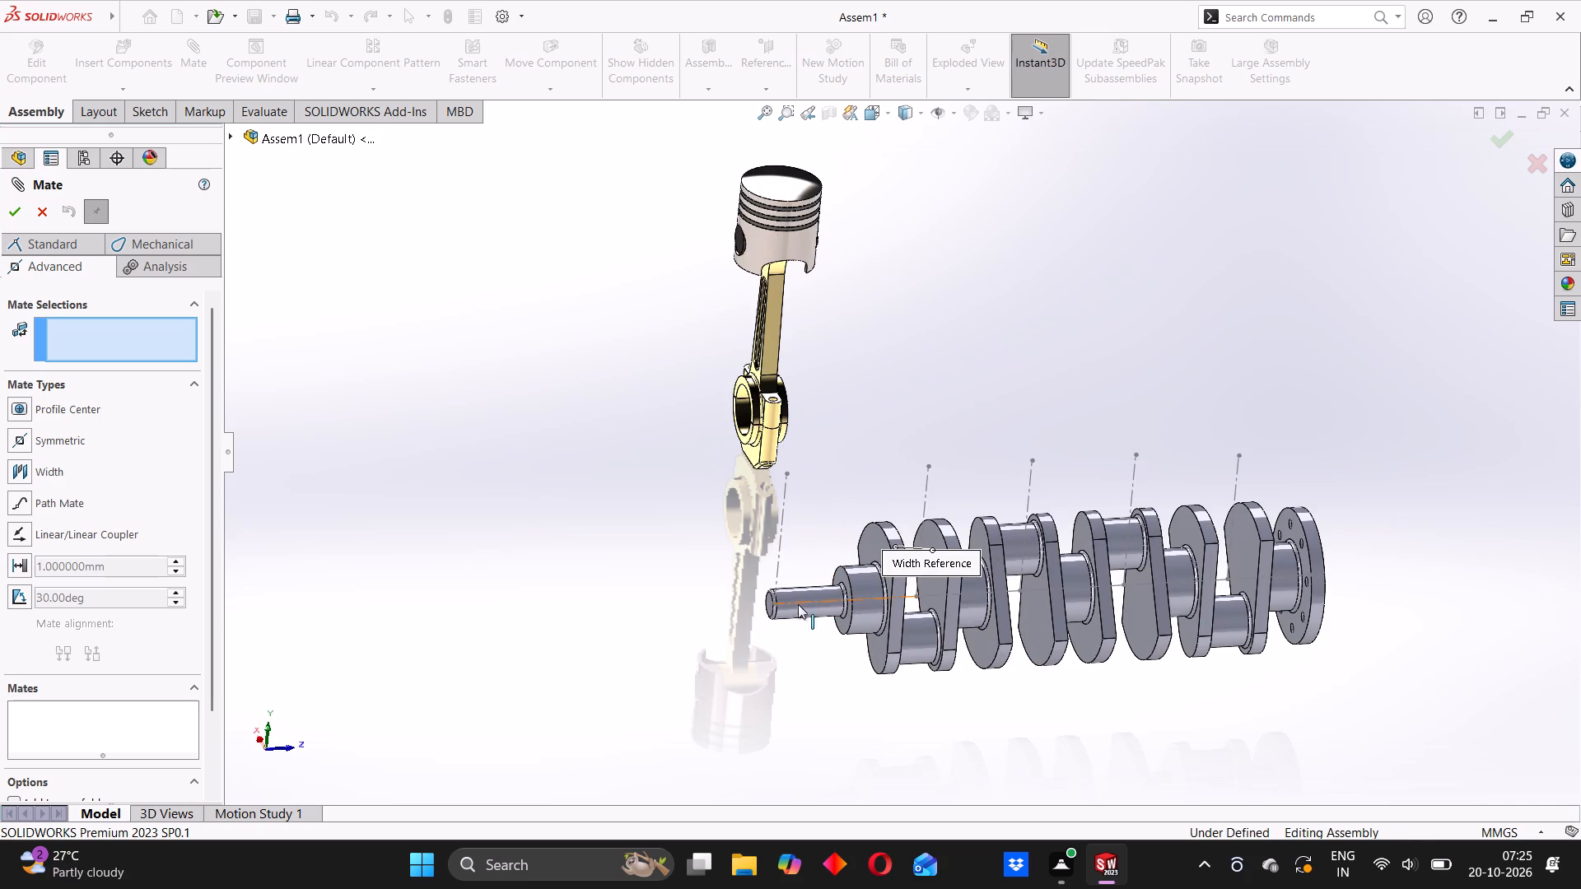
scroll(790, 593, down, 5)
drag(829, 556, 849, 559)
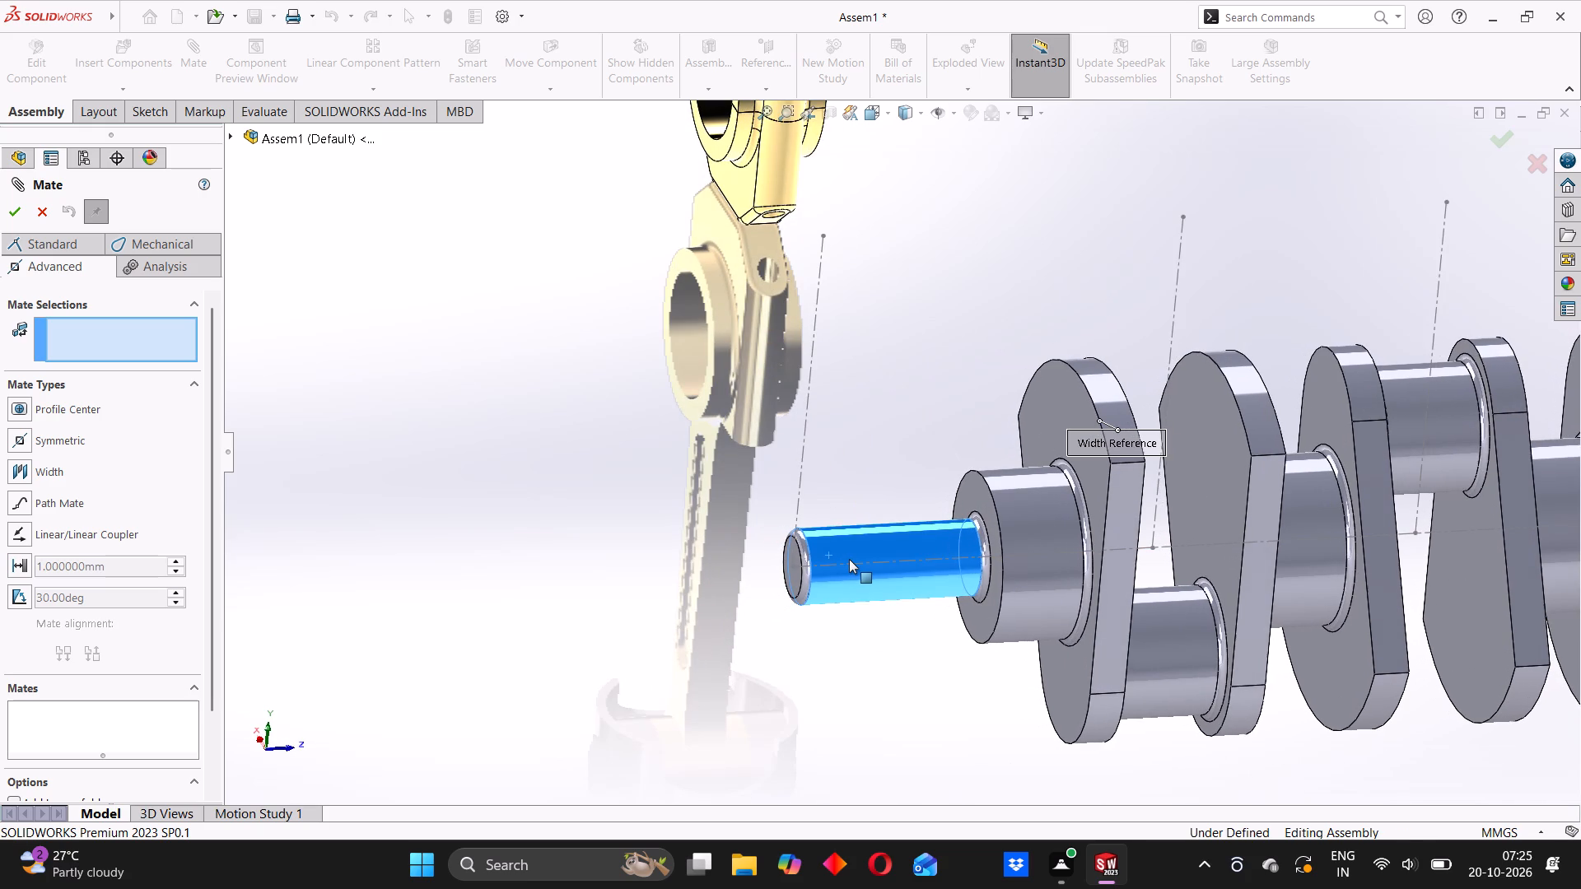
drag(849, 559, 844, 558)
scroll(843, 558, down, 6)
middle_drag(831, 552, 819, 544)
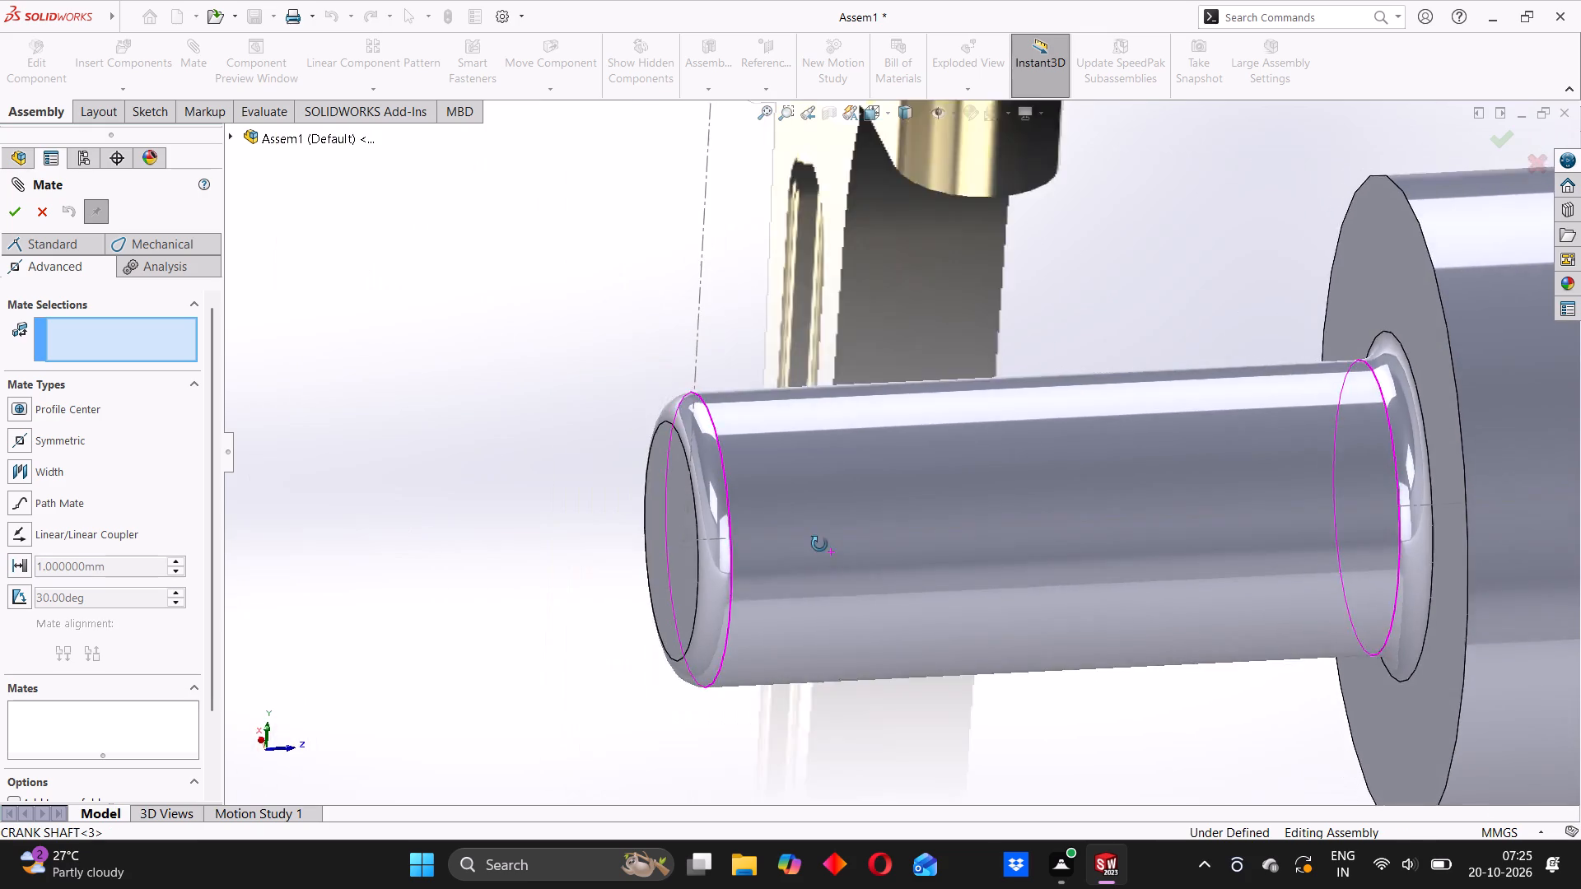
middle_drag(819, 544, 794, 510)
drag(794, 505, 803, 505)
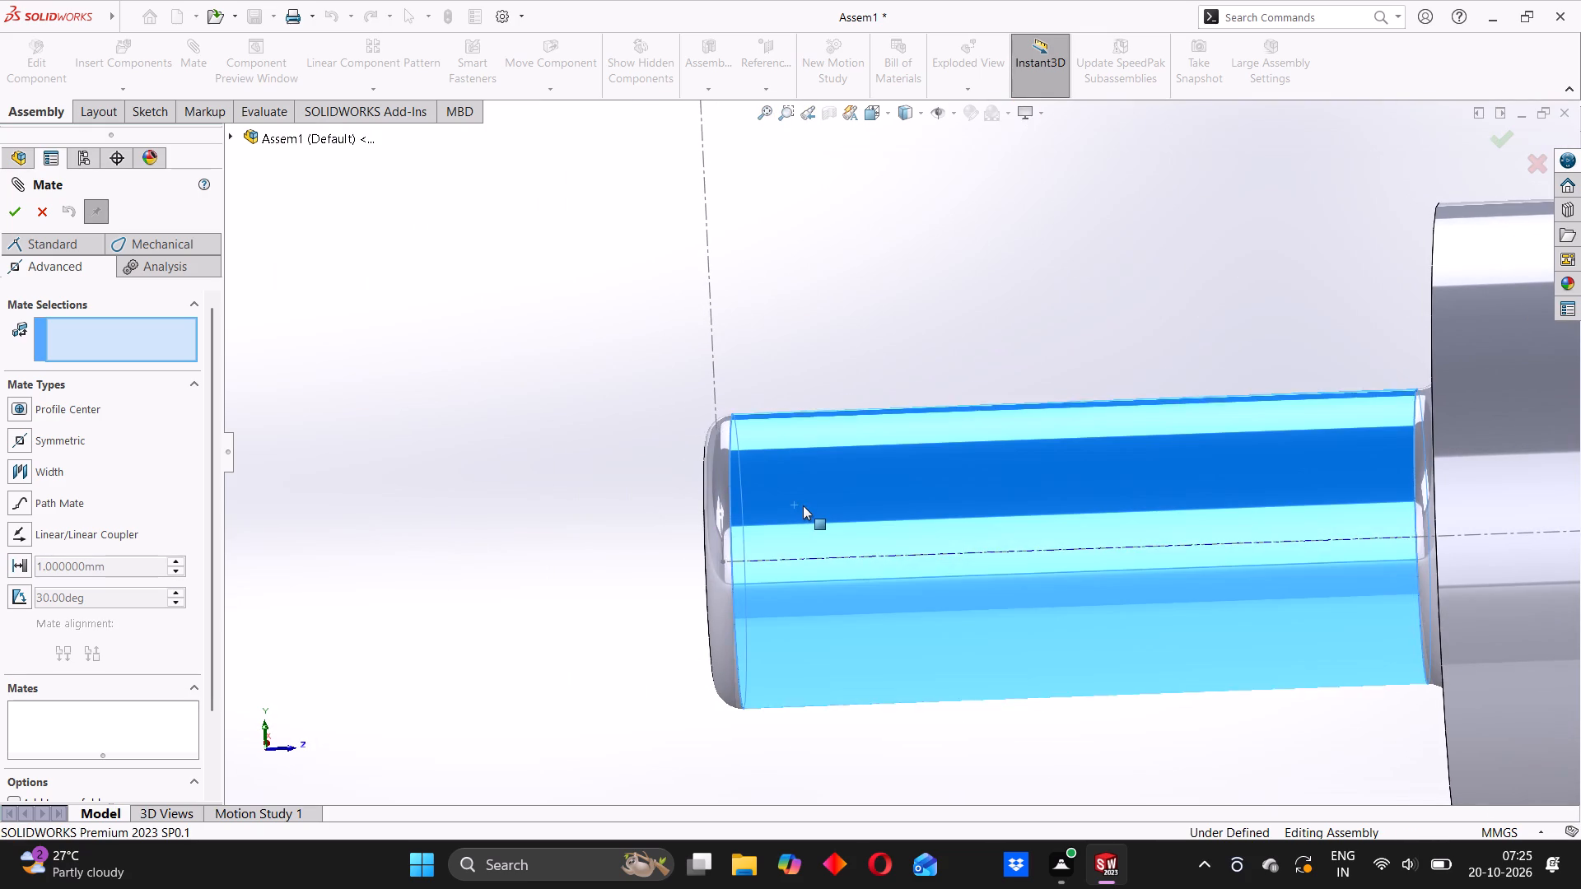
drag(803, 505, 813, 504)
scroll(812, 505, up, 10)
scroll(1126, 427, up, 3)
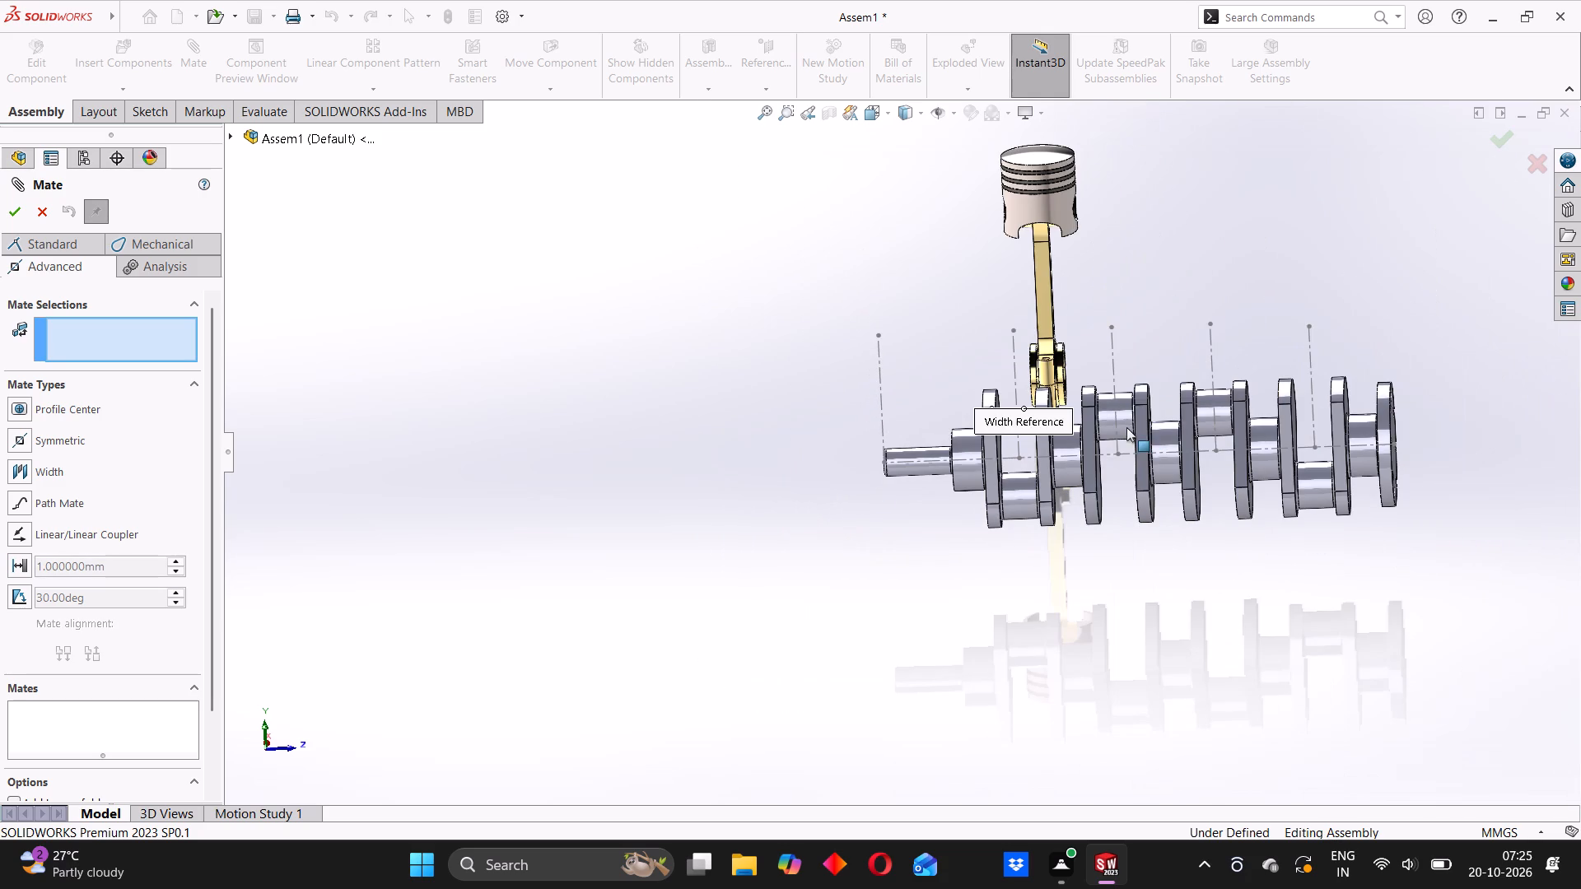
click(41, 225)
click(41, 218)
Fix the crankshaft component in place in the assembly.
right_click(1111, 412)
click(905, 655)
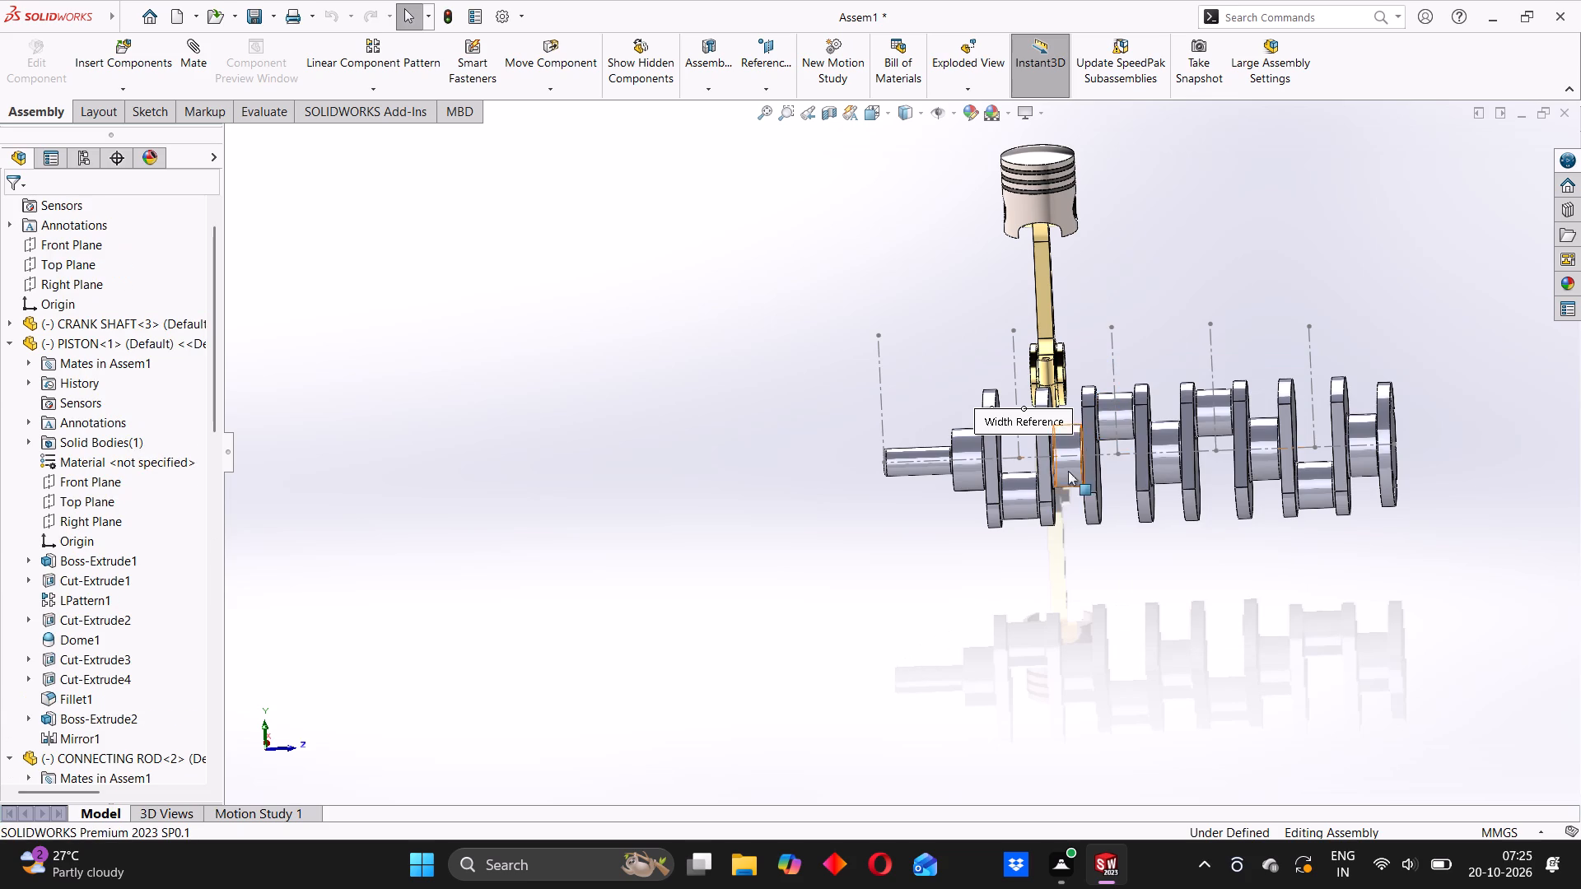
right_click(1103, 412)
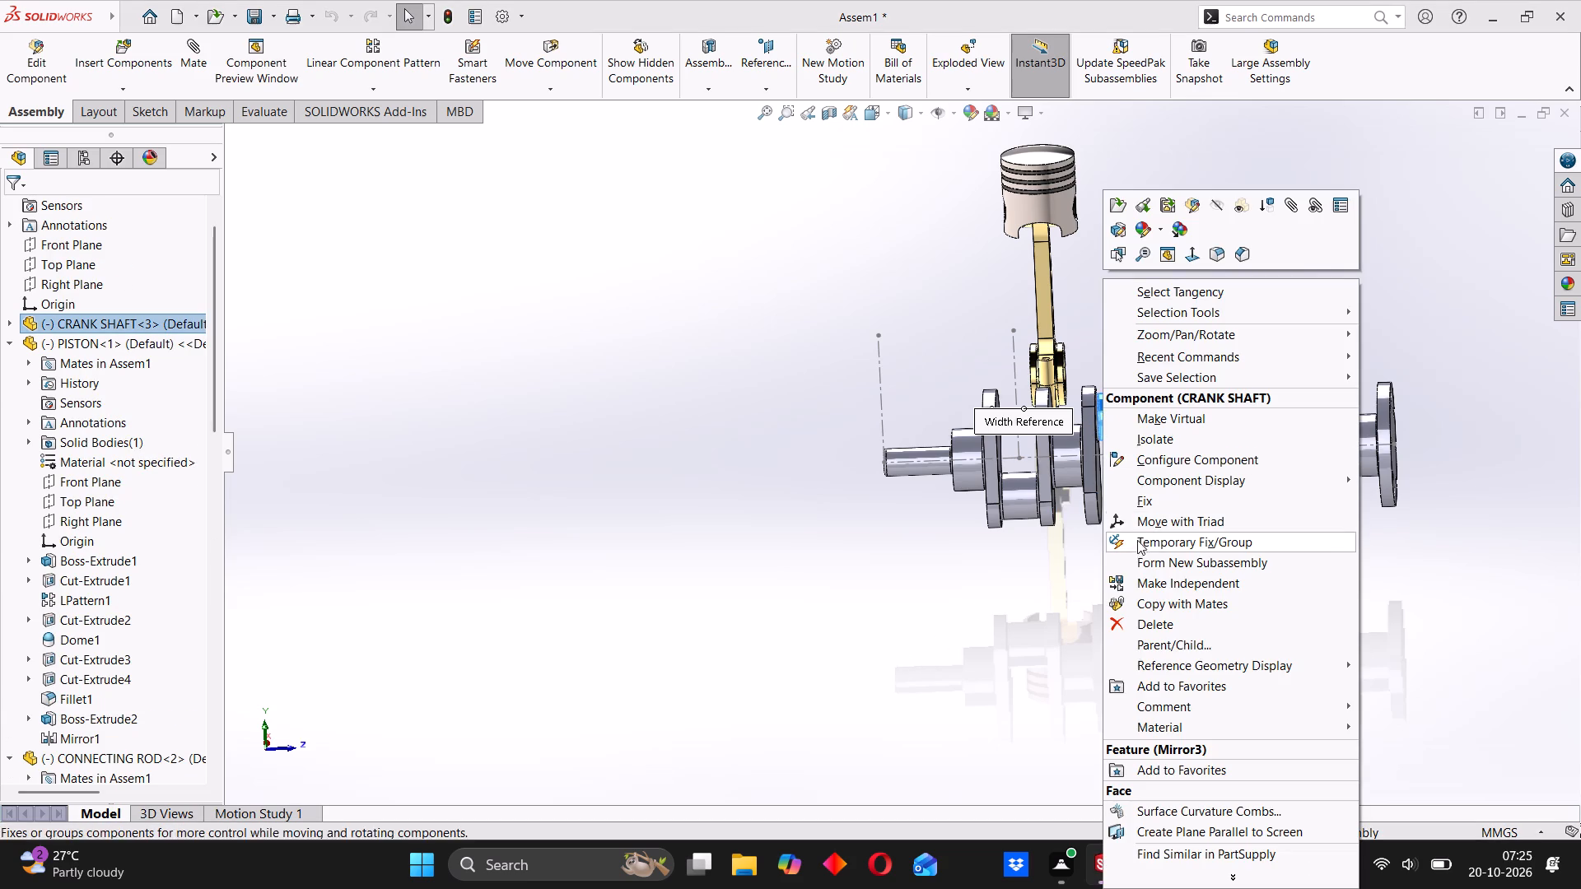
click(1131, 505)
scroll(881, 505, down, 1)
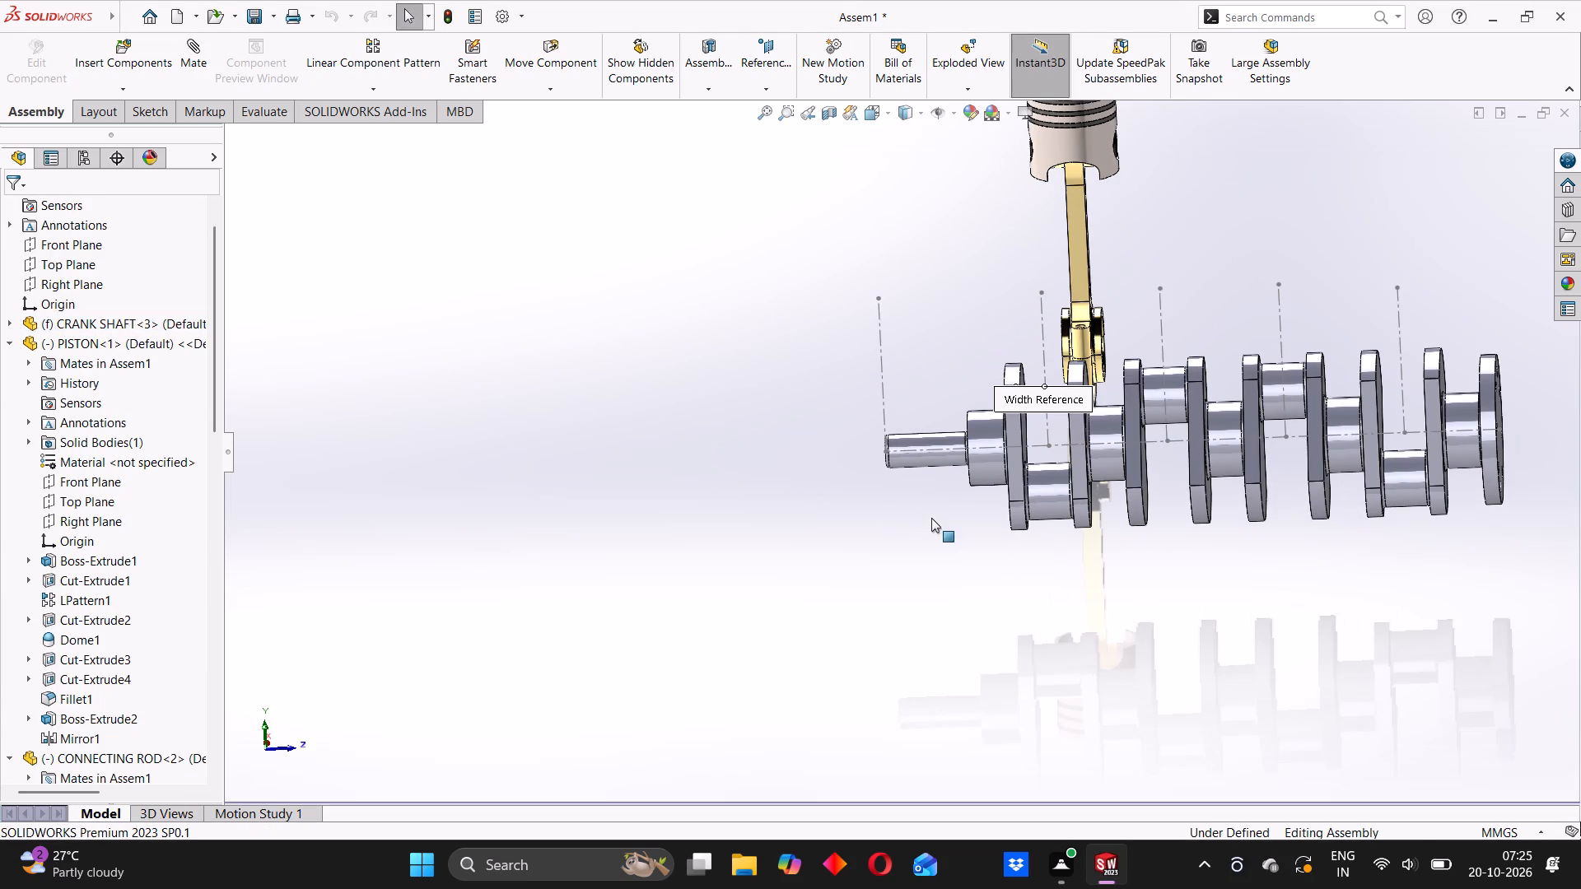
click(933, 519)
Start a new Width mate and select the two facing web faces beside the crankshaft's first crankpin as width references.
scroll(1101, 302, down, 5)
scroll(444, 296, up, 2)
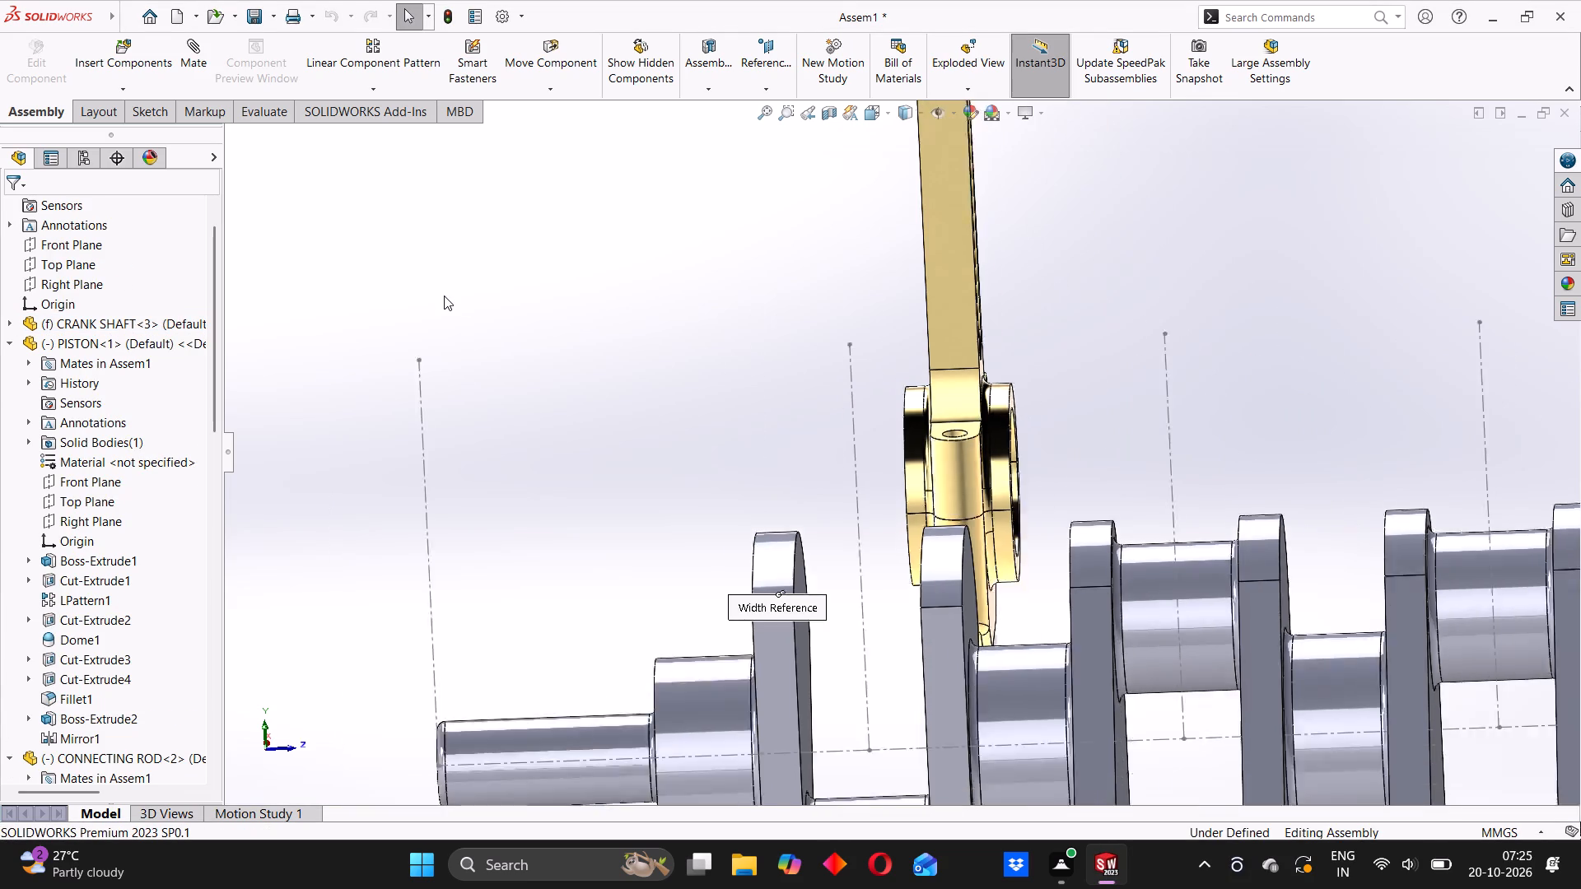
scroll(444, 296, up, 5)
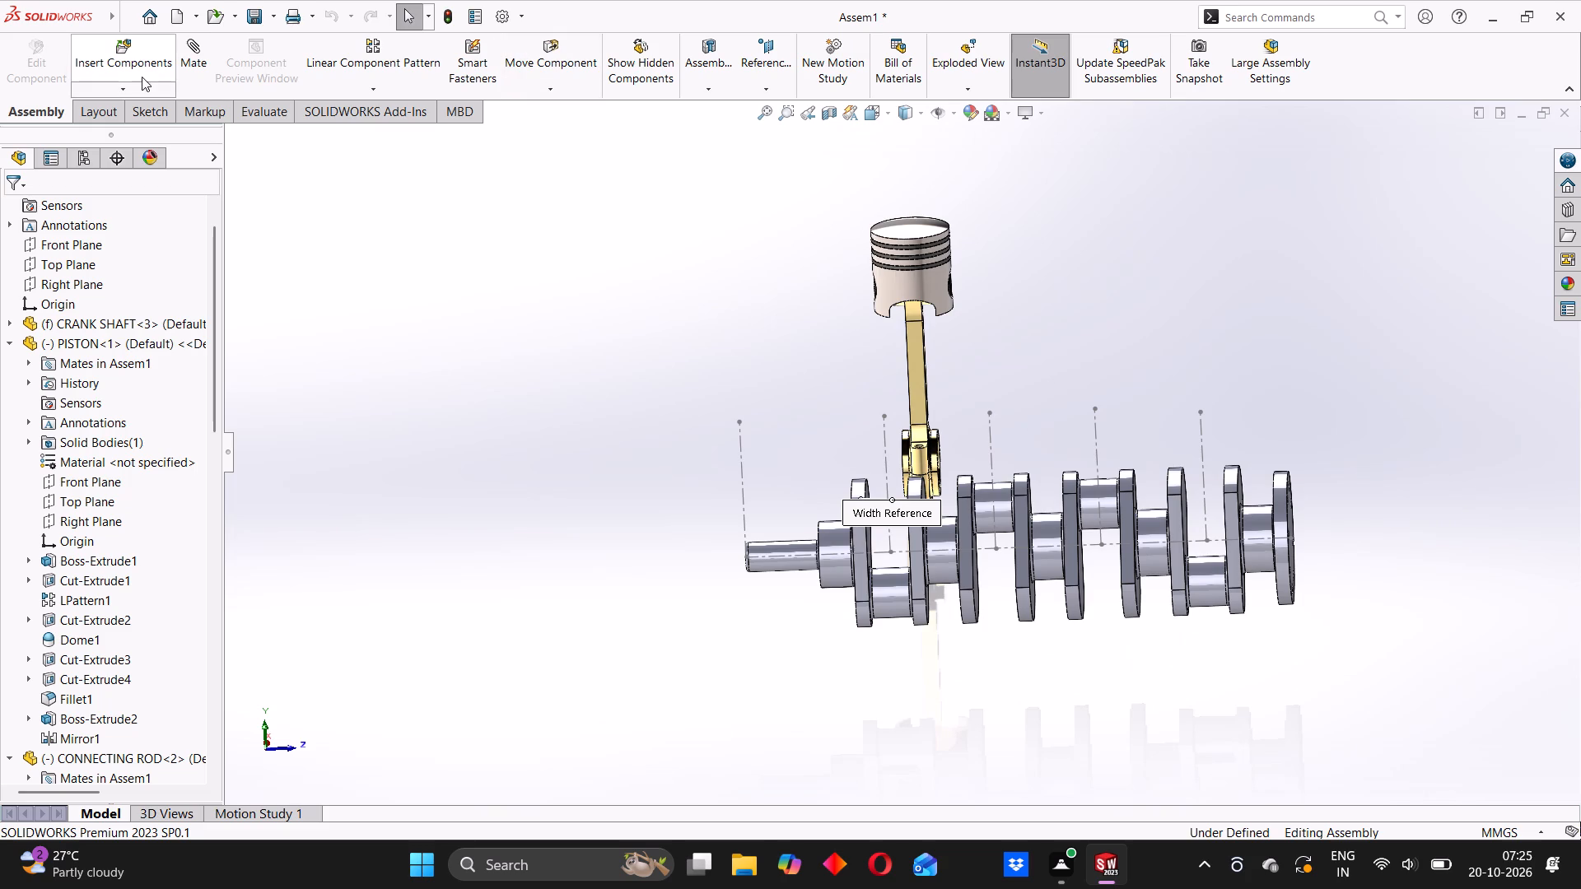
click(187, 48)
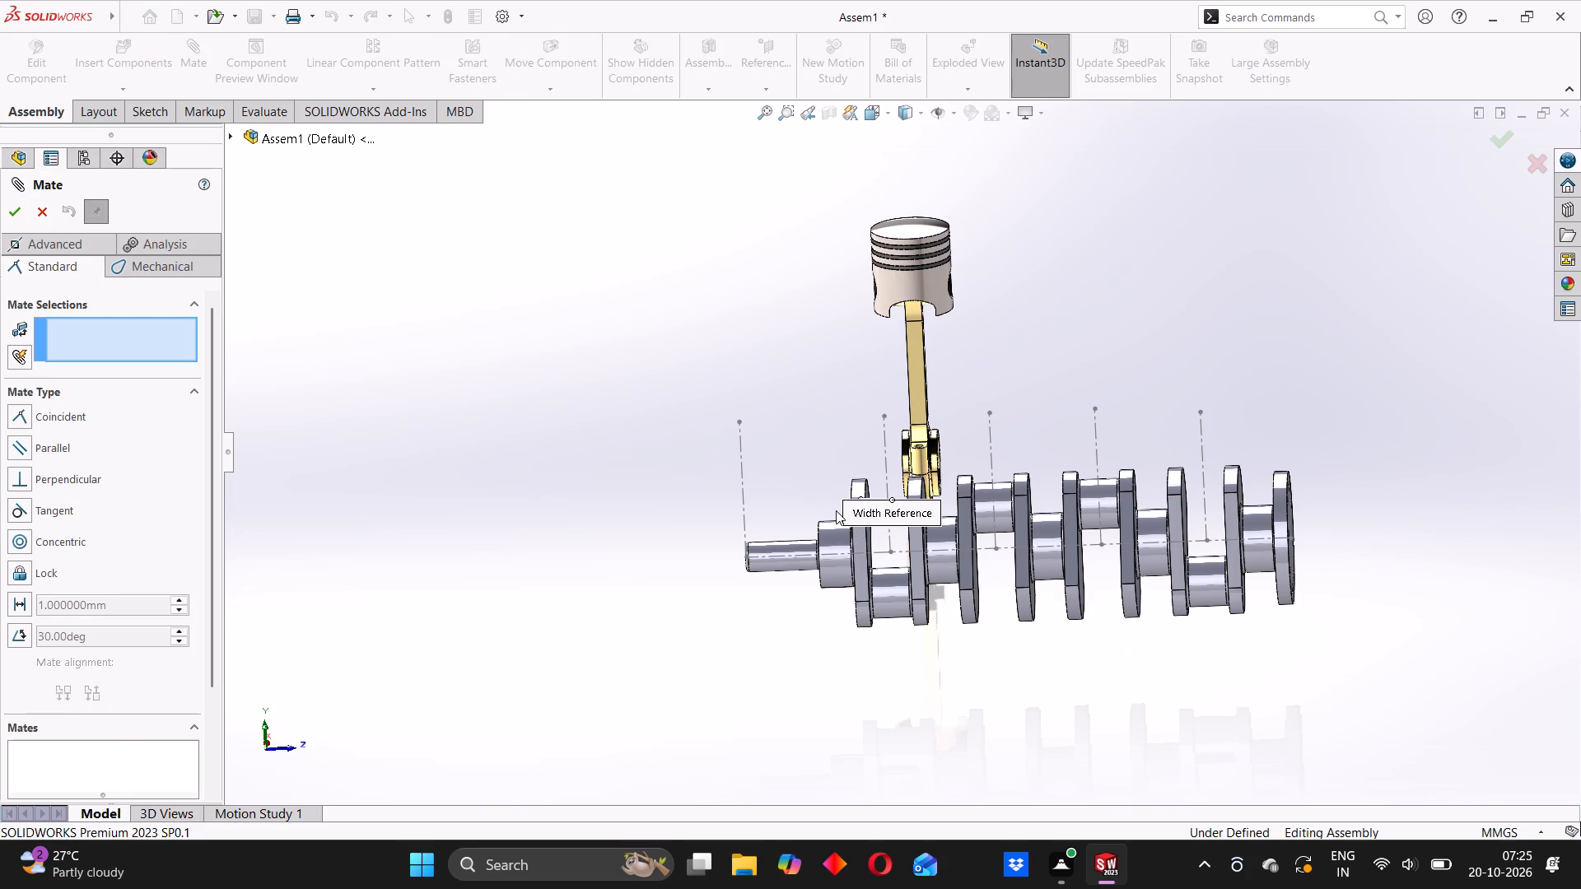
click(41, 242)
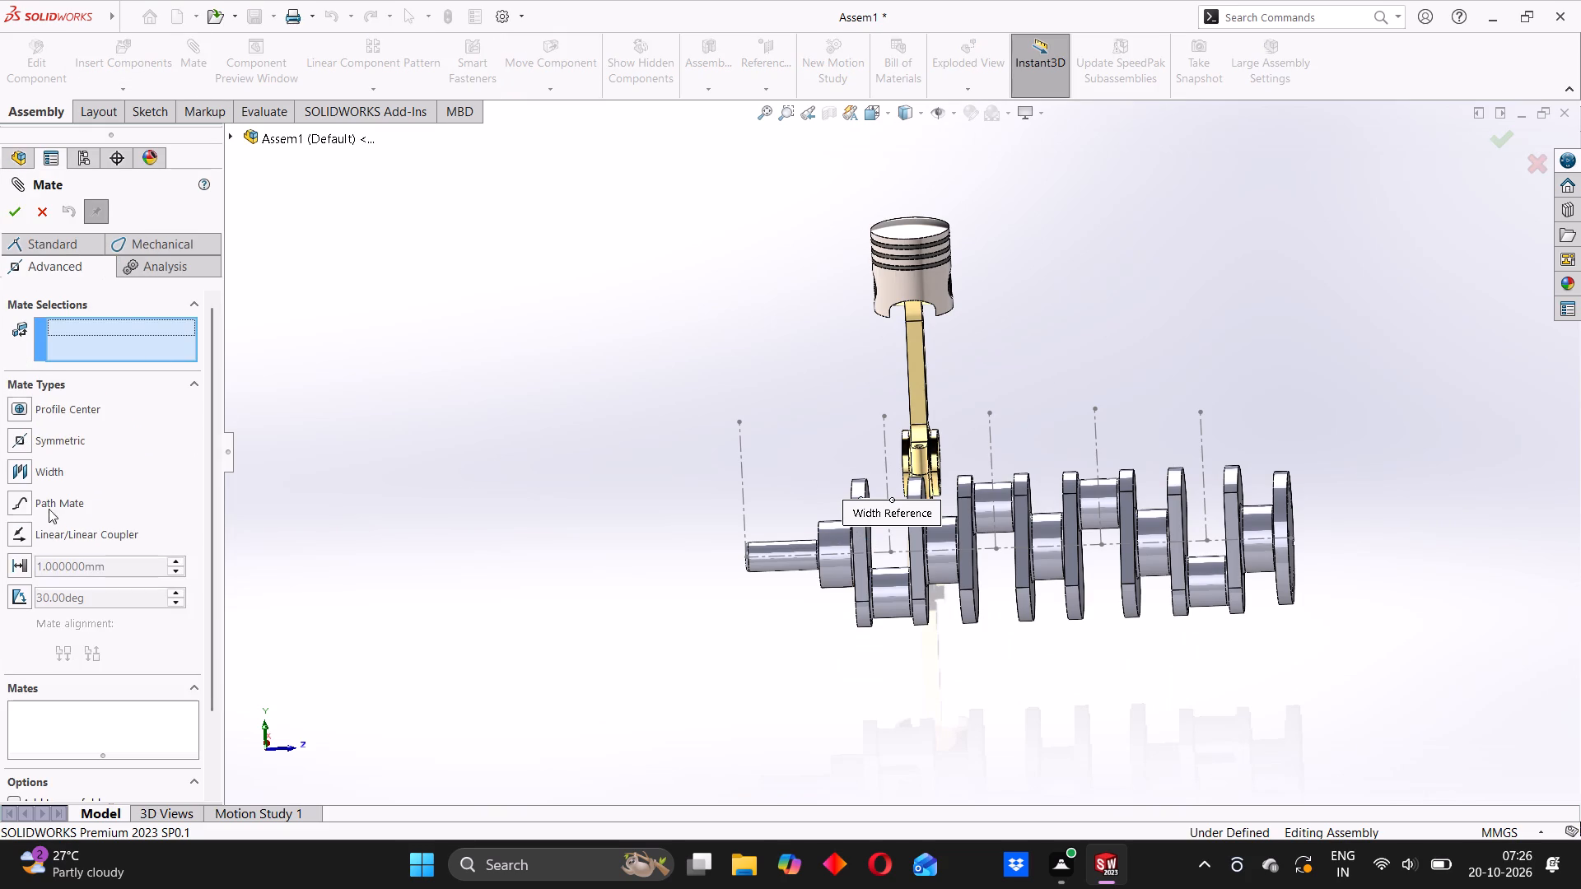
click(17, 471)
scroll(882, 545, down, 3)
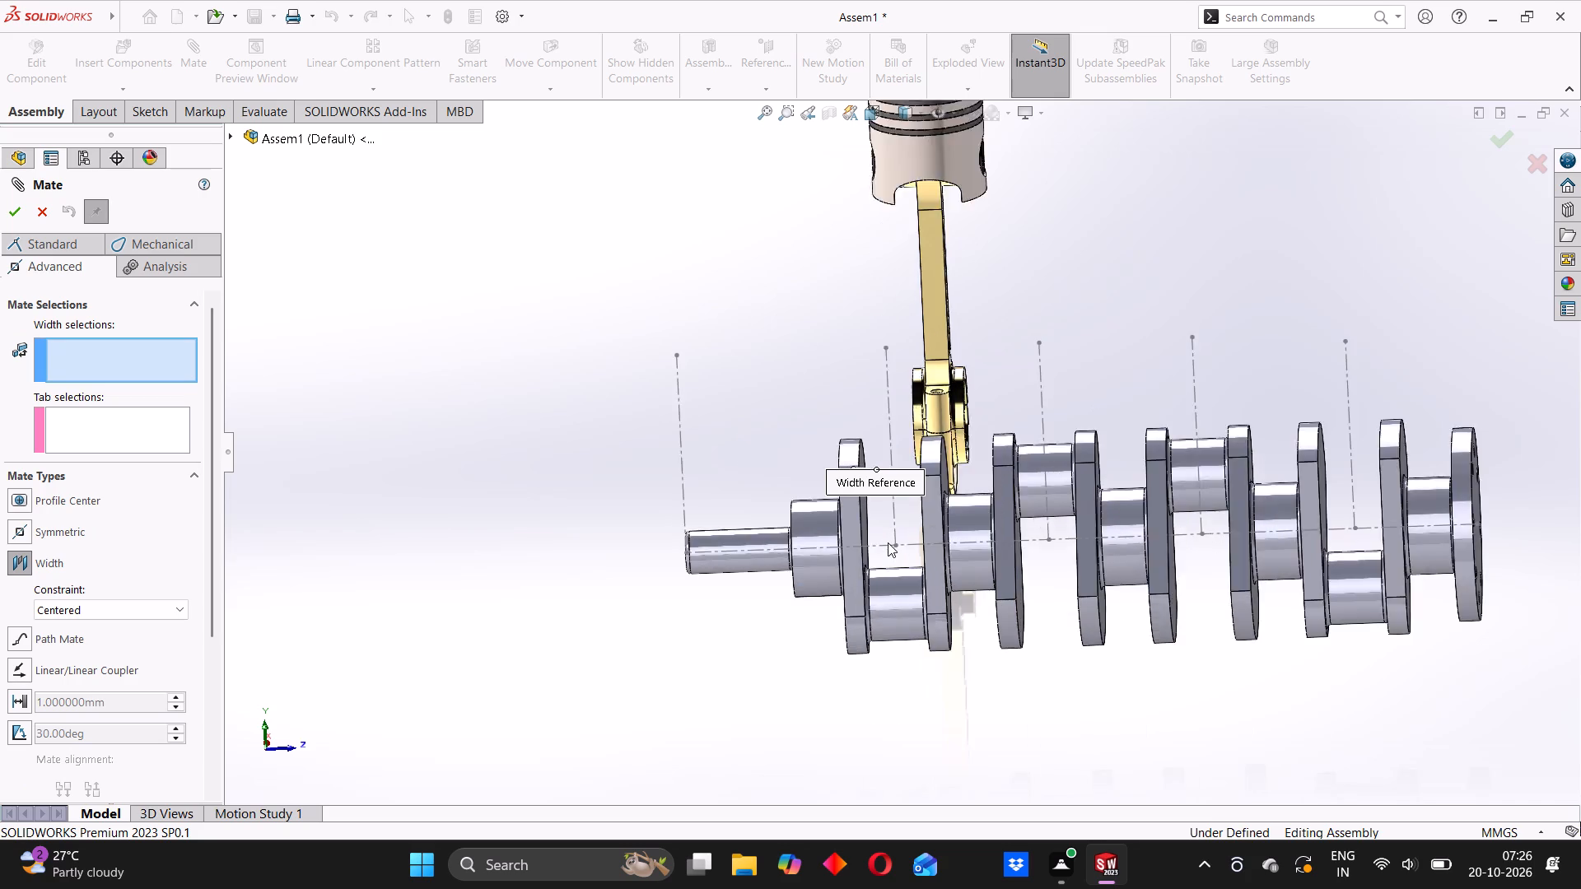
scroll(888, 542, down, 3)
middle_drag(880, 524, 860, 548)
click(776, 449)
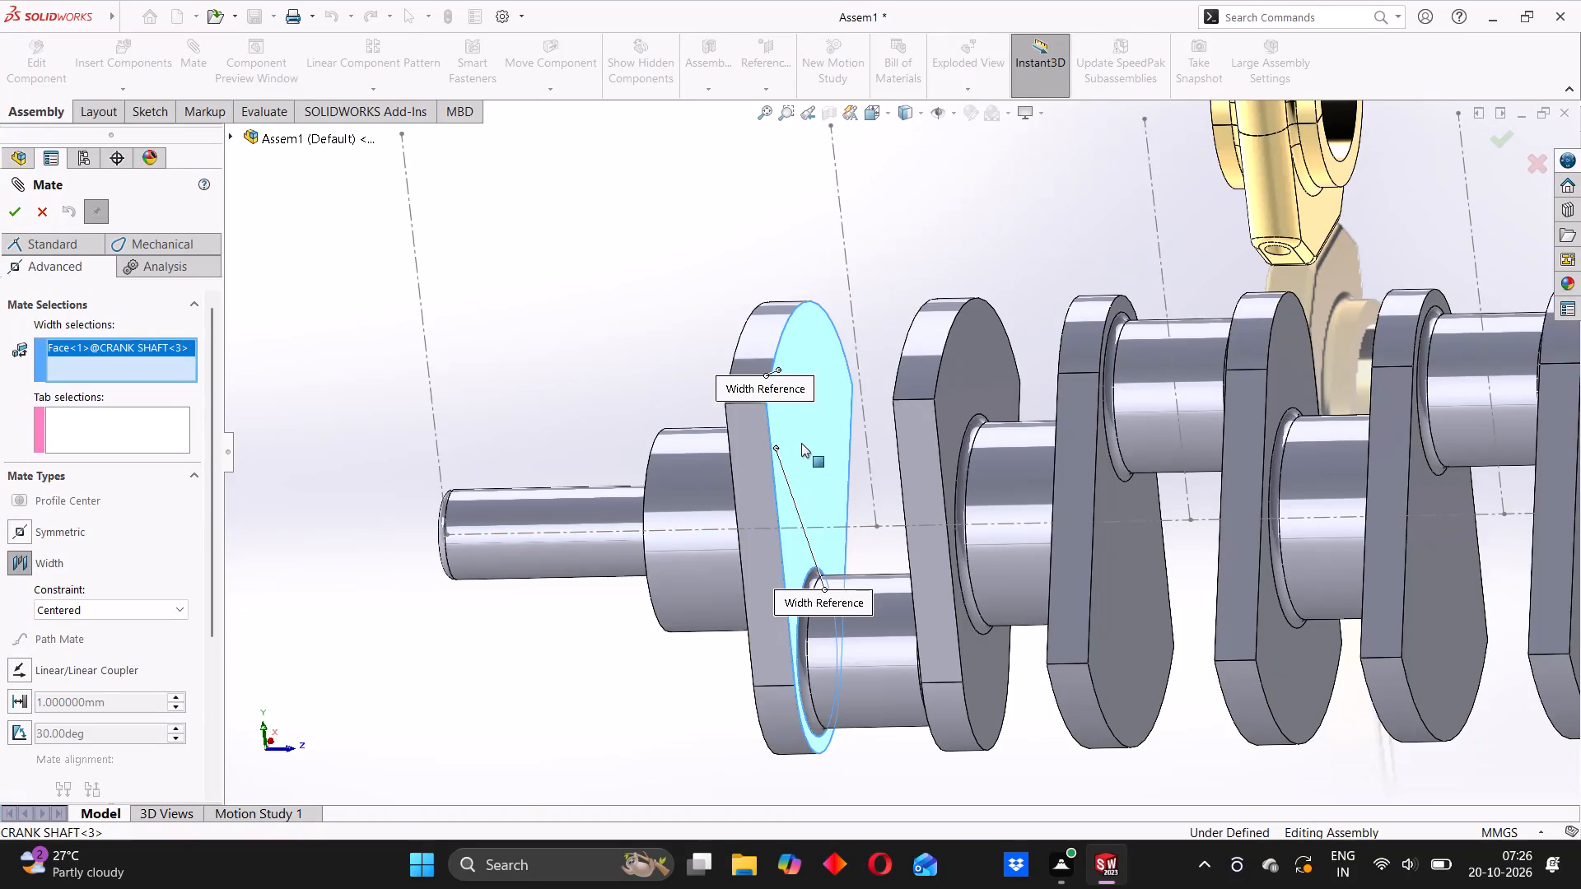
middle_drag(832, 467, 874, 477)
click(985, 404)
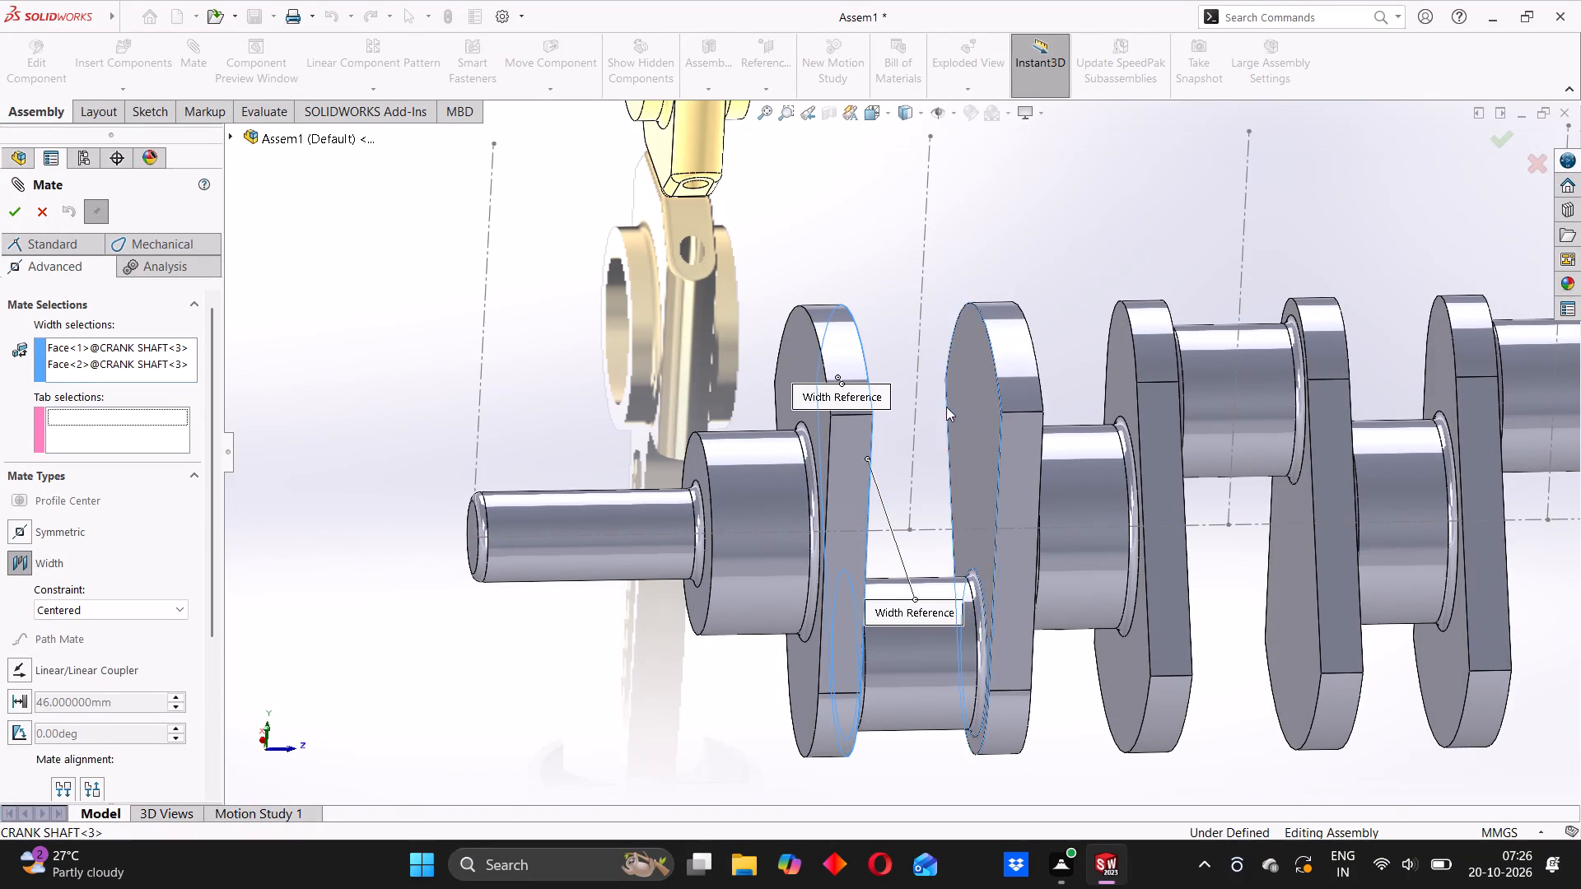
Select the connecting rod shank's two opposite side faces as tab references and apply the Width mate with the Centered constraint.
scroll(696, 247, up, 4)
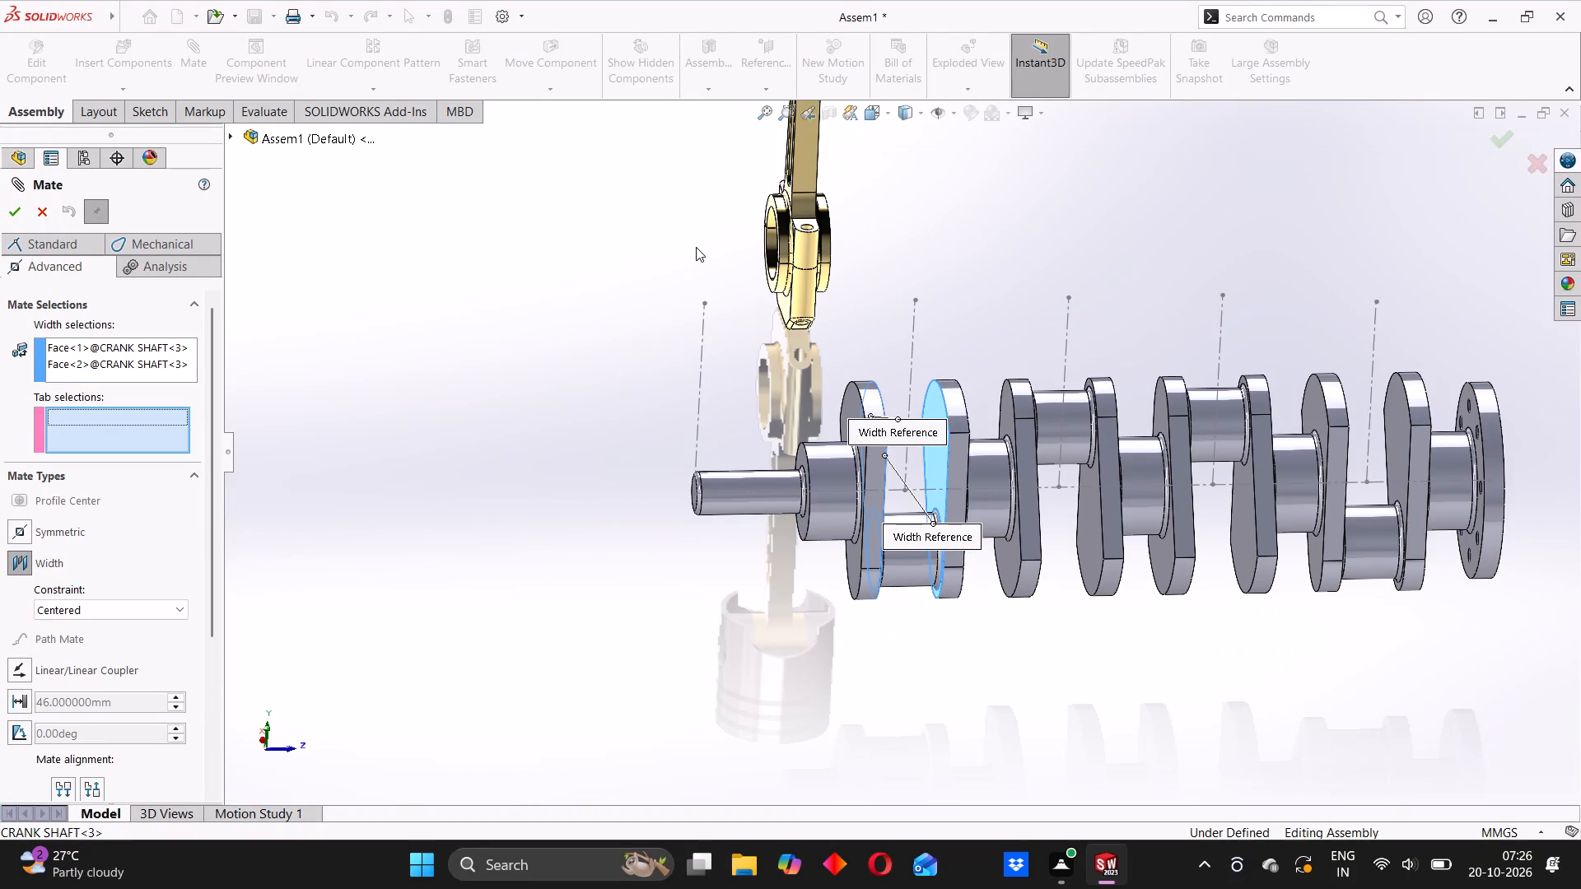
scroll(884, 189, up, 3)
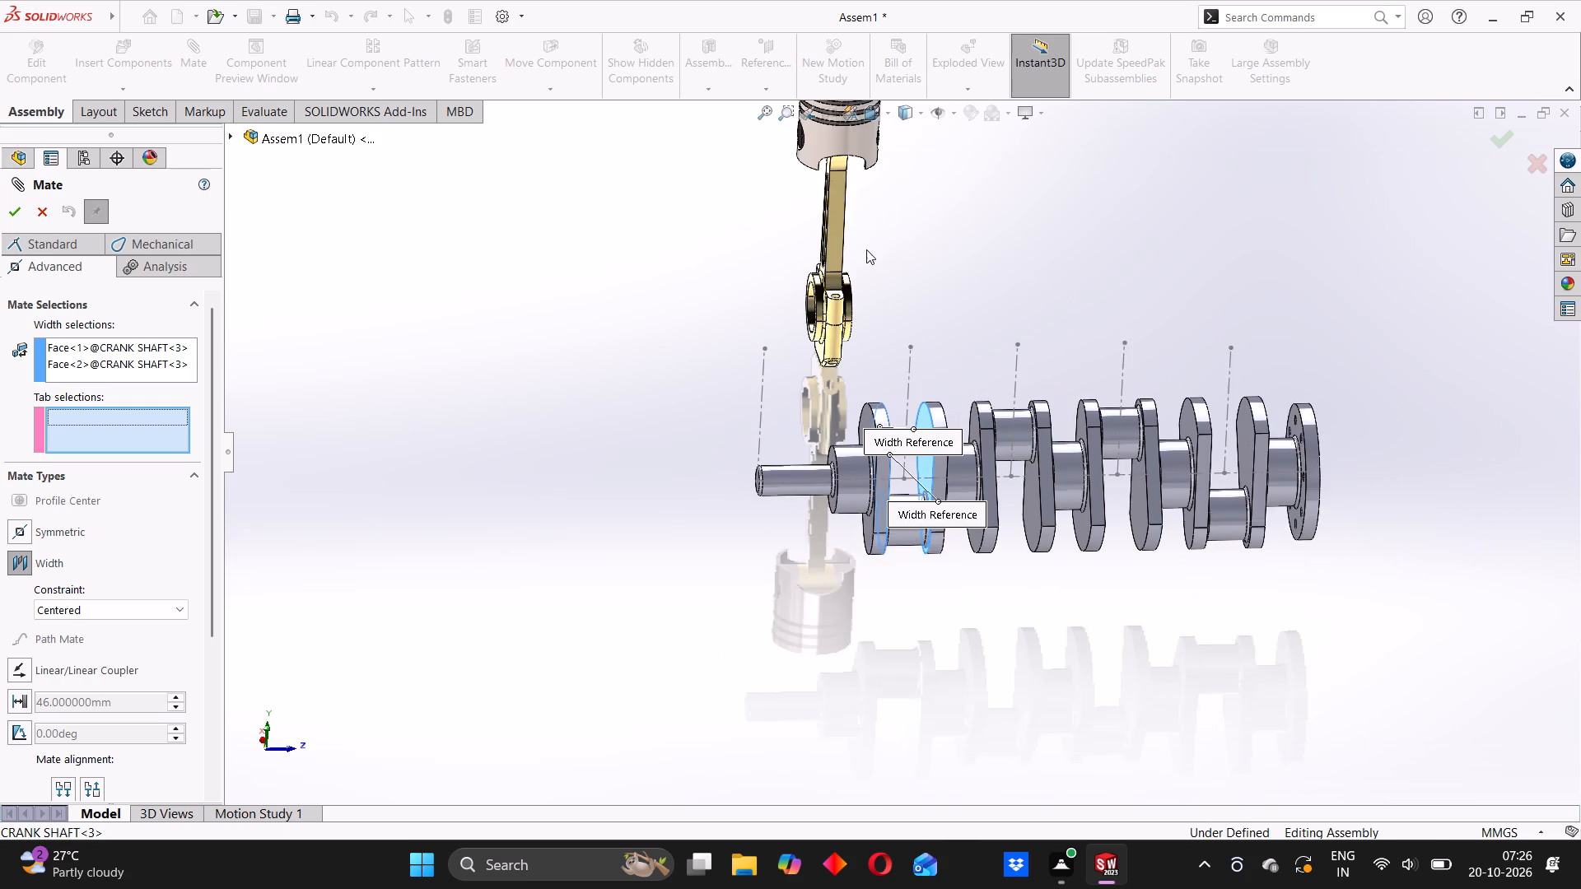
scroll(865, 249, down, 7)
middle_click(790, 300)
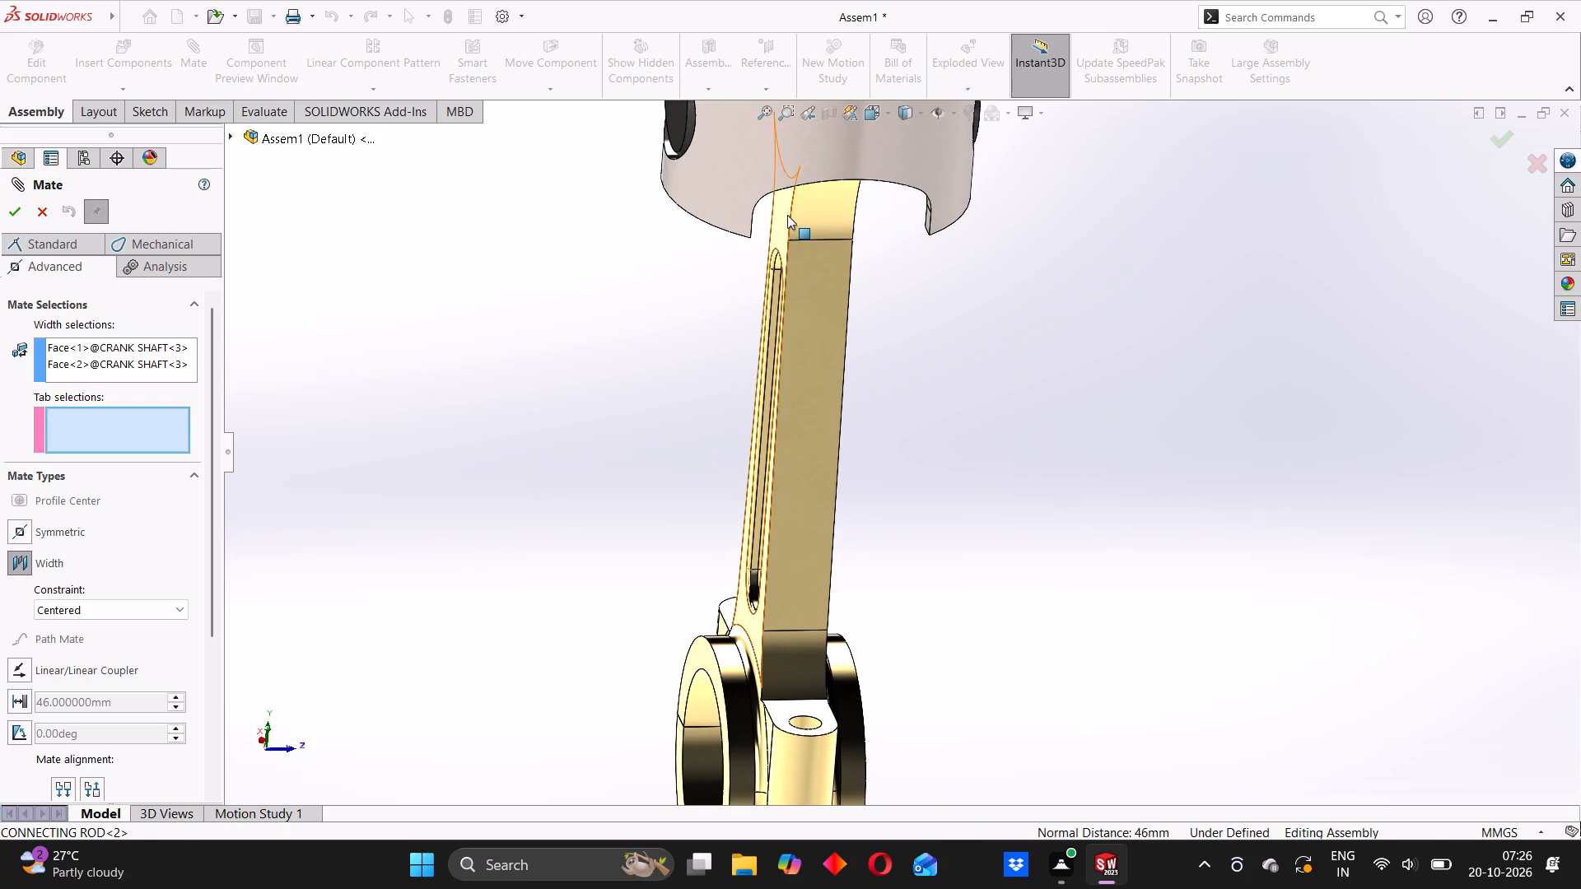
click(781, 219)
middle_drag(823, 324, 751, 337)
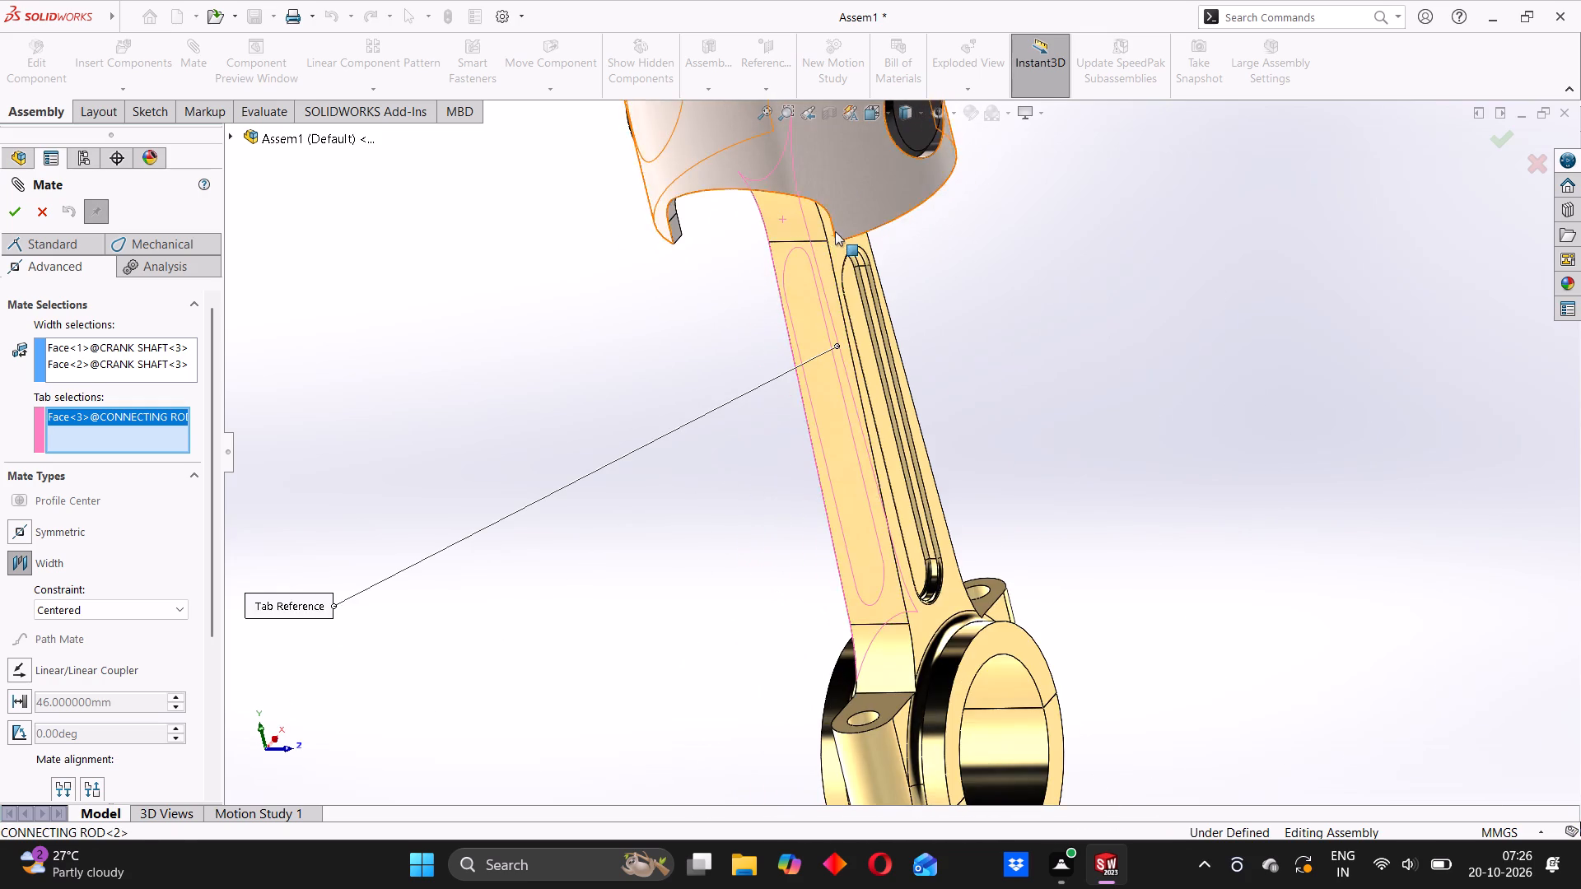
scroll(835, 231, down, 3)
middle_drag(847, 276, 850, 244)
click(839, 300)
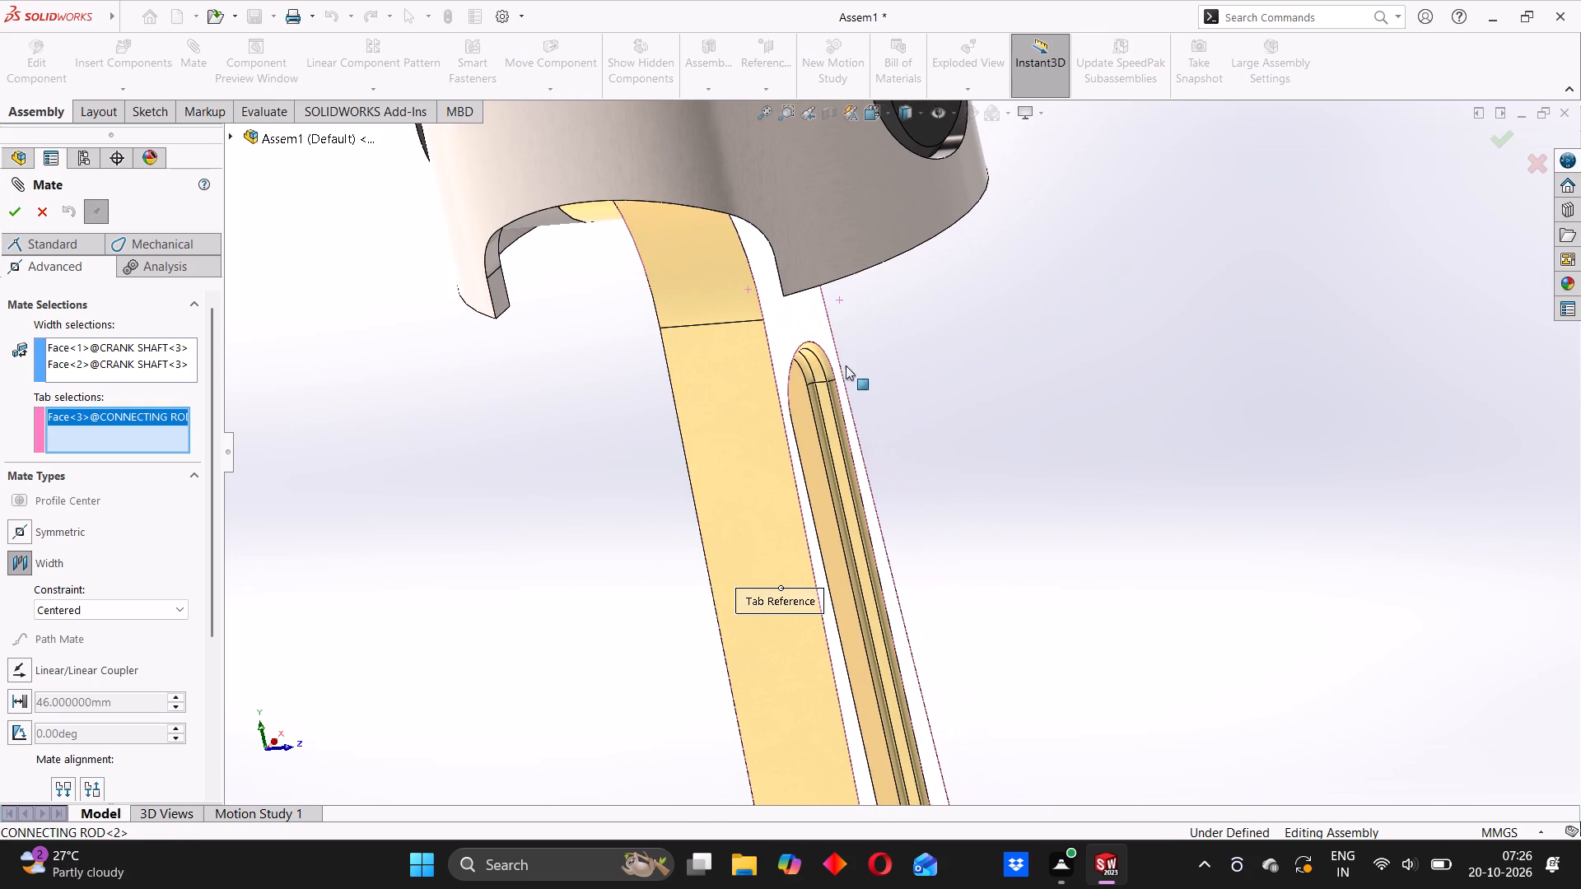
scroll(859, 402, up, 14)
scroll(901, 468, up, 4)
middle_drag(898, 473, 908, 472)
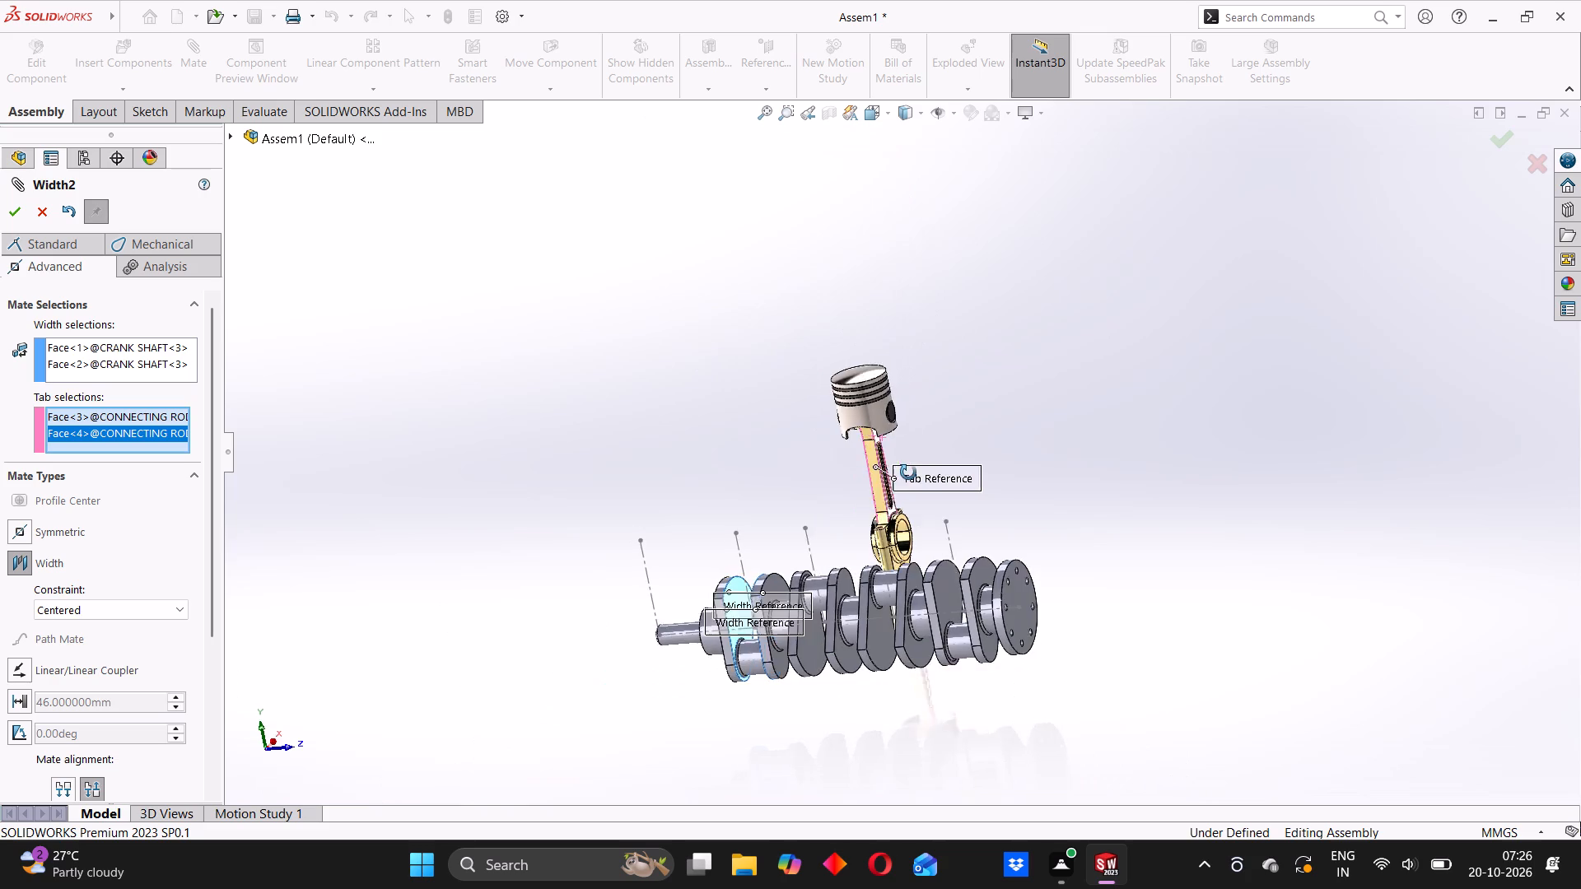
middle_drag(908, 472, 941, 473)
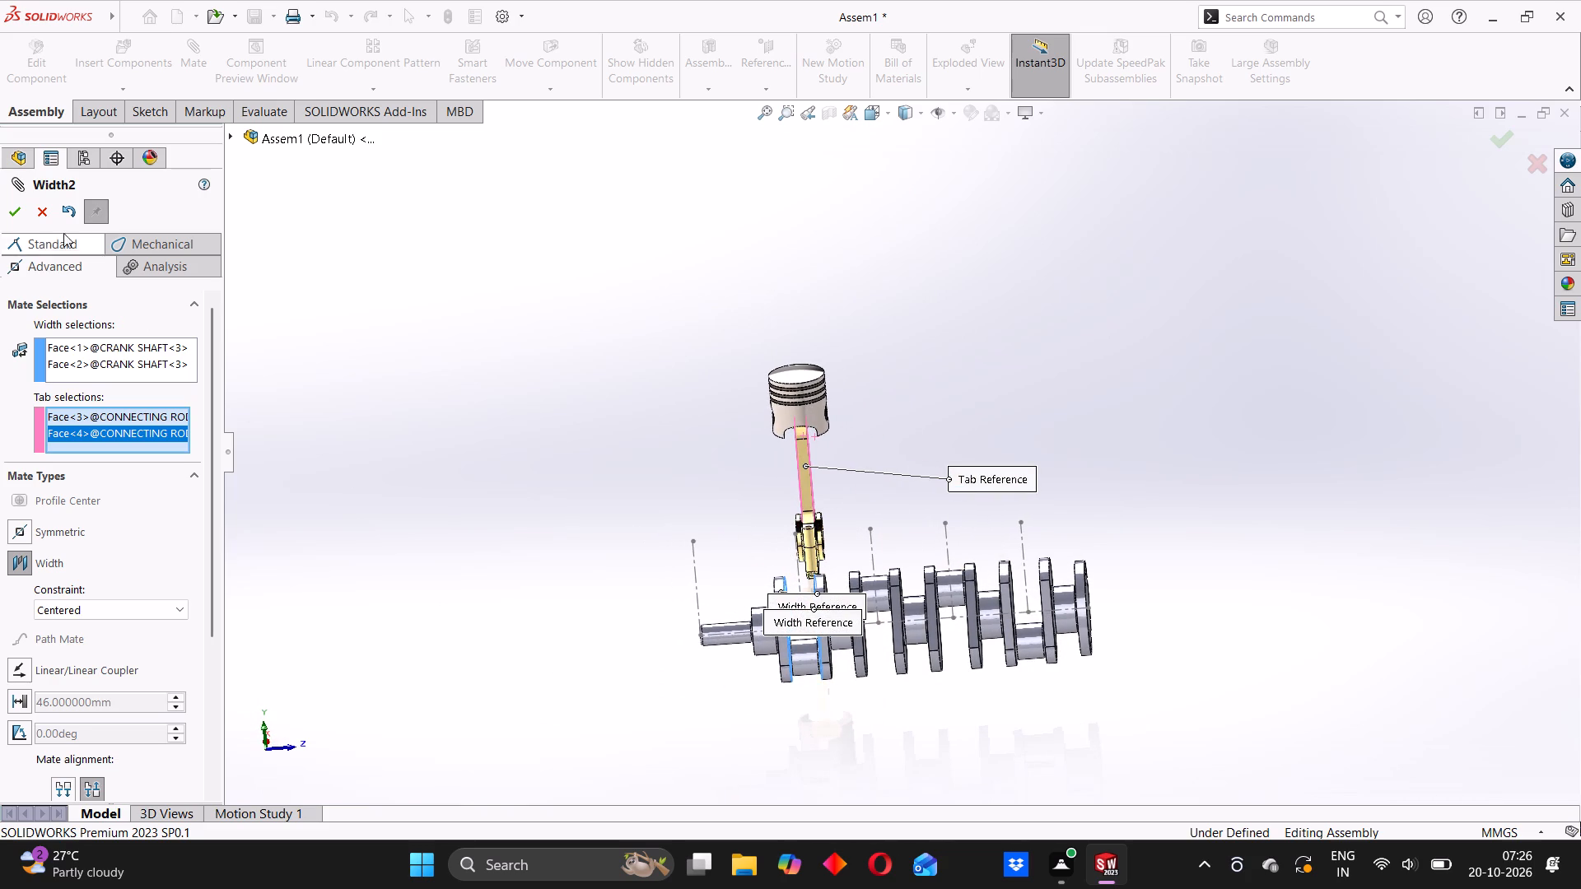
click(14, 207)
middle_drag(766, 454, 842, 488)
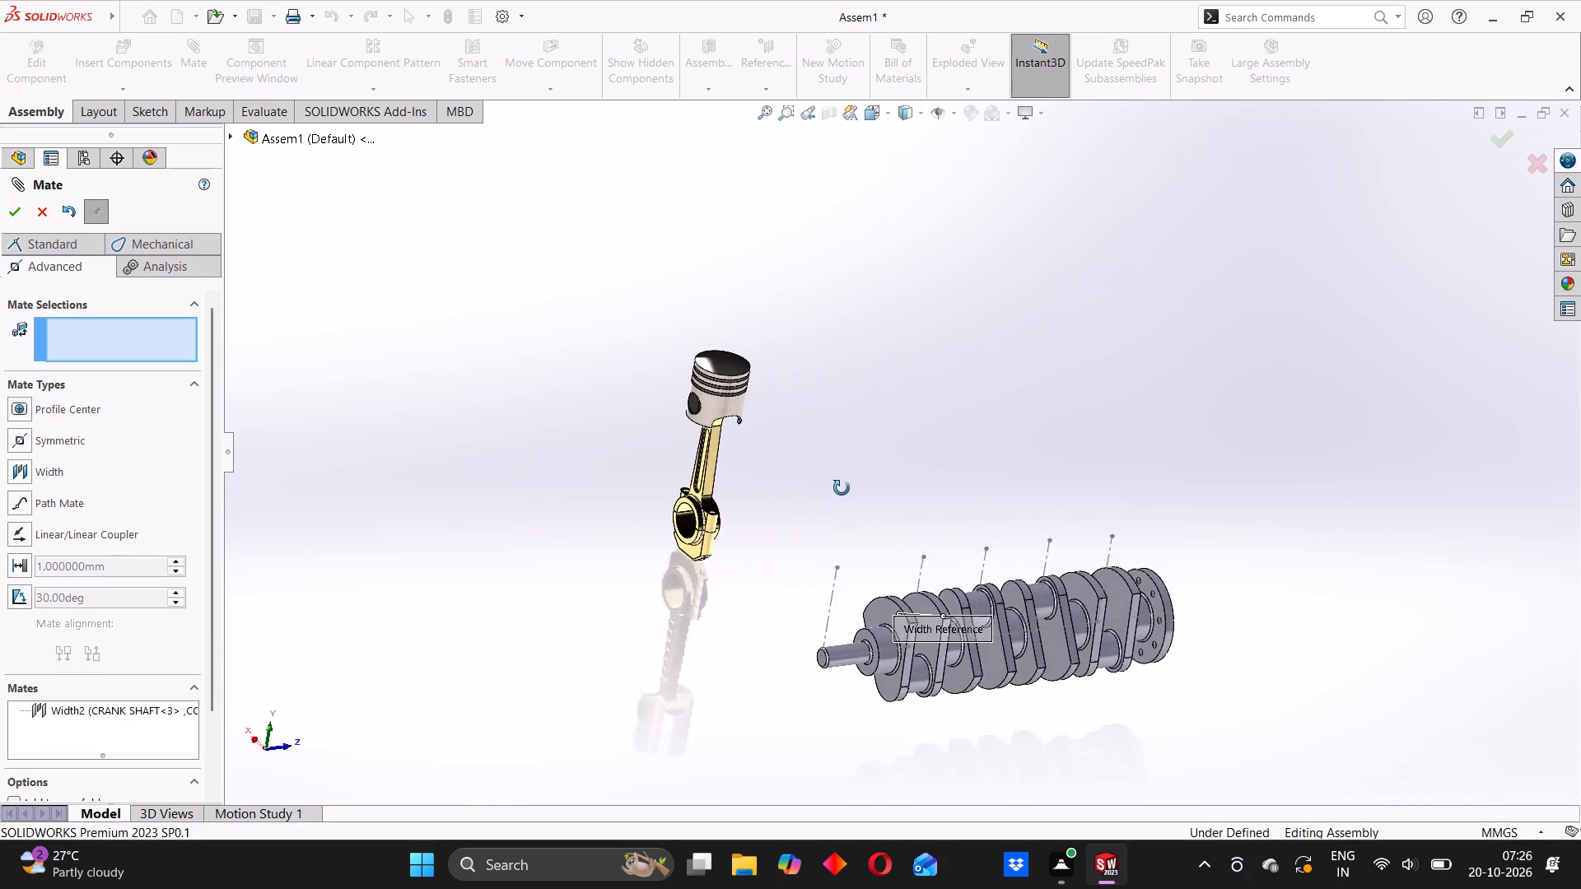
Move the connecting rod and piston onto the crankshaft so the rod's big end sits above the first crankpin.
middle_drag(842, 488, 852, 494)
drag(695, 431, 1070, 623)
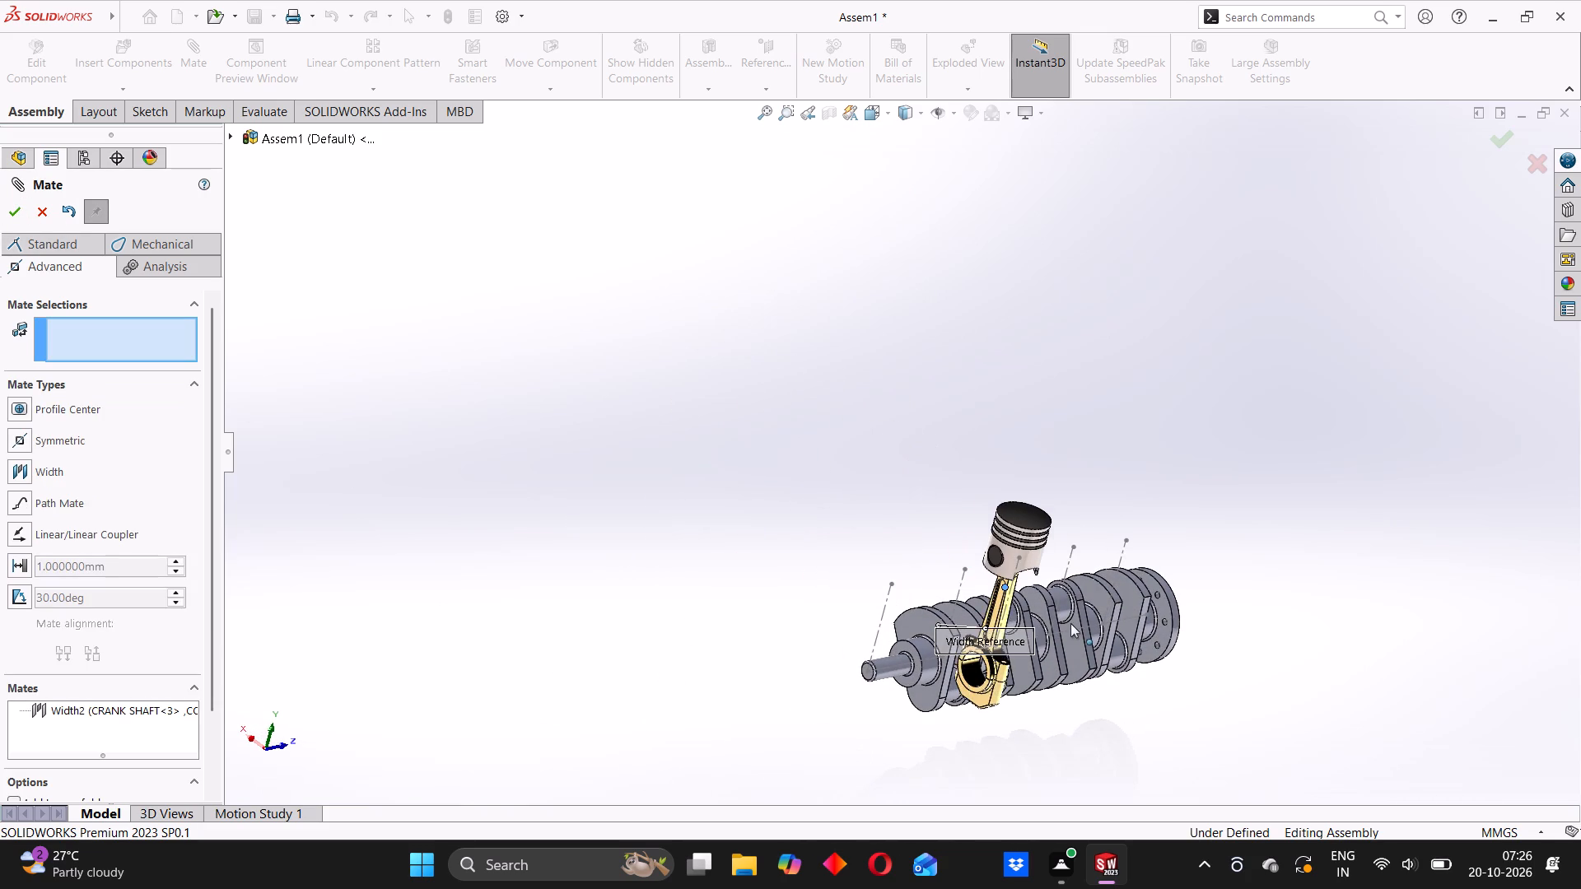
drag(1070, 623, 1055, 598)
scroll(1085, 666, up, 1)
middle_drag(1085, 666, 971, 619)
scroll(954, 599, down, 9)
middle_drag(900, 462, 915, 461)
drag(832, 436, 839, 424)
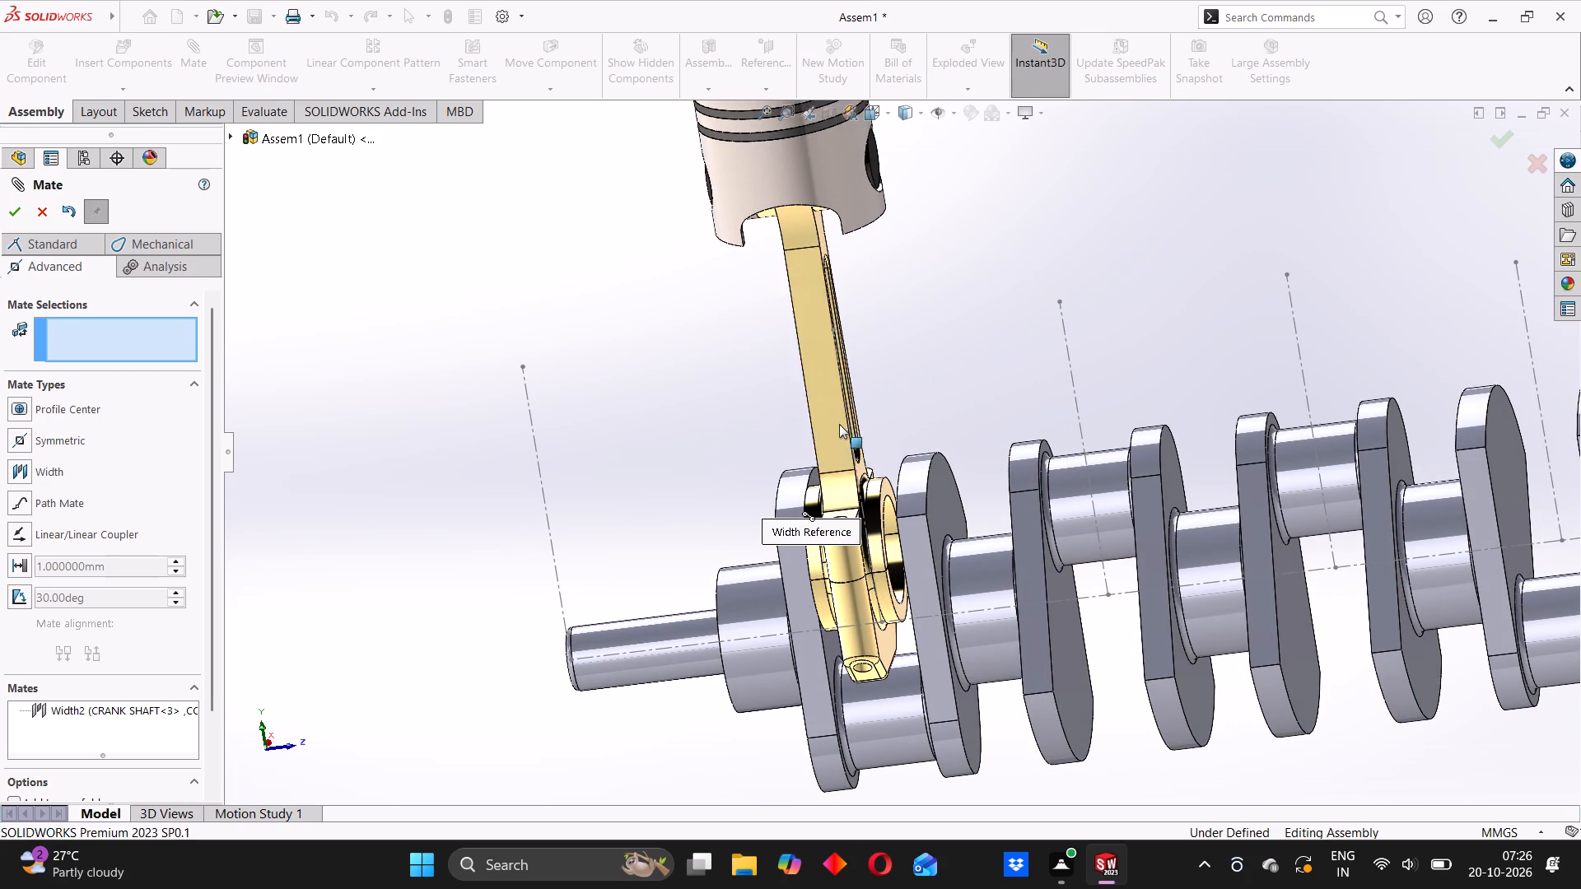
drag(839, 424, 847, 400)
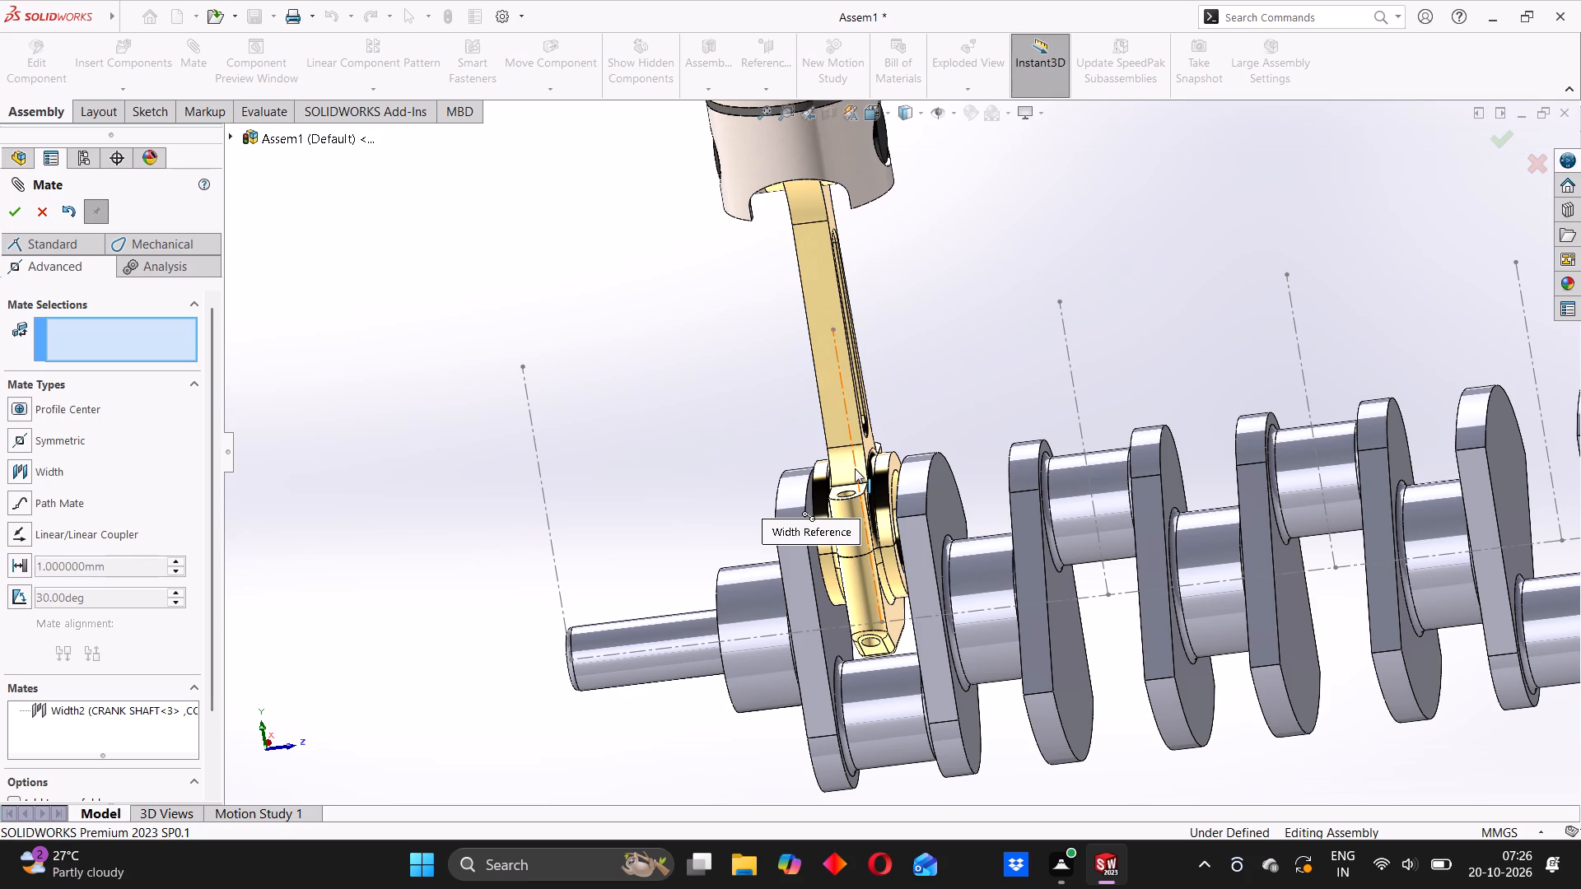
scroll(867, 585, down, 2)
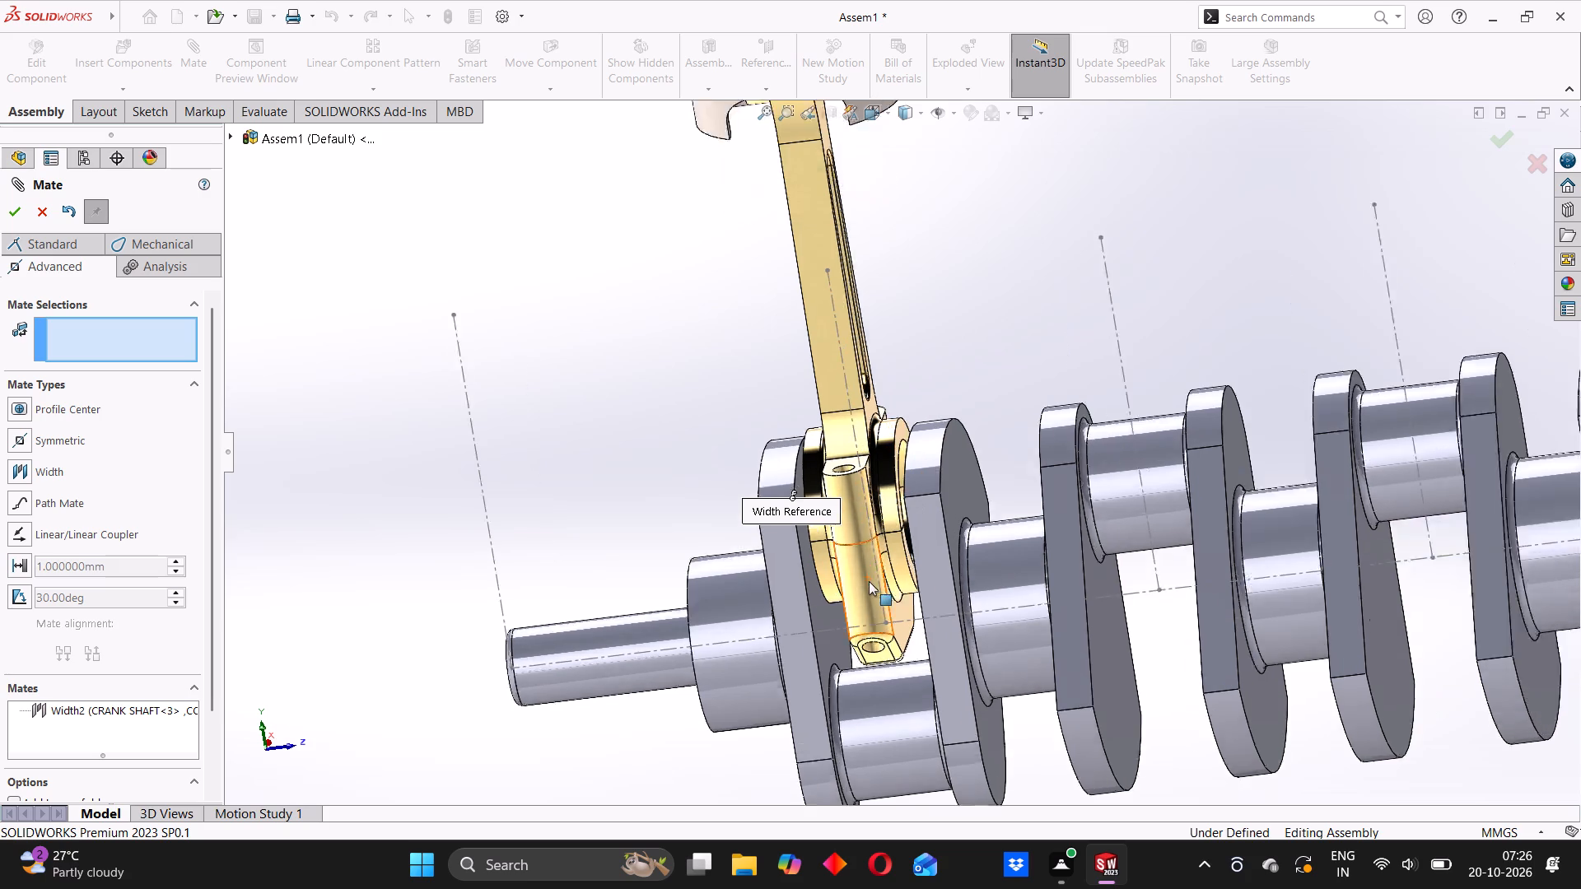
scroll(869, 581, down, 2)
drag(827, 249, 801, 116)
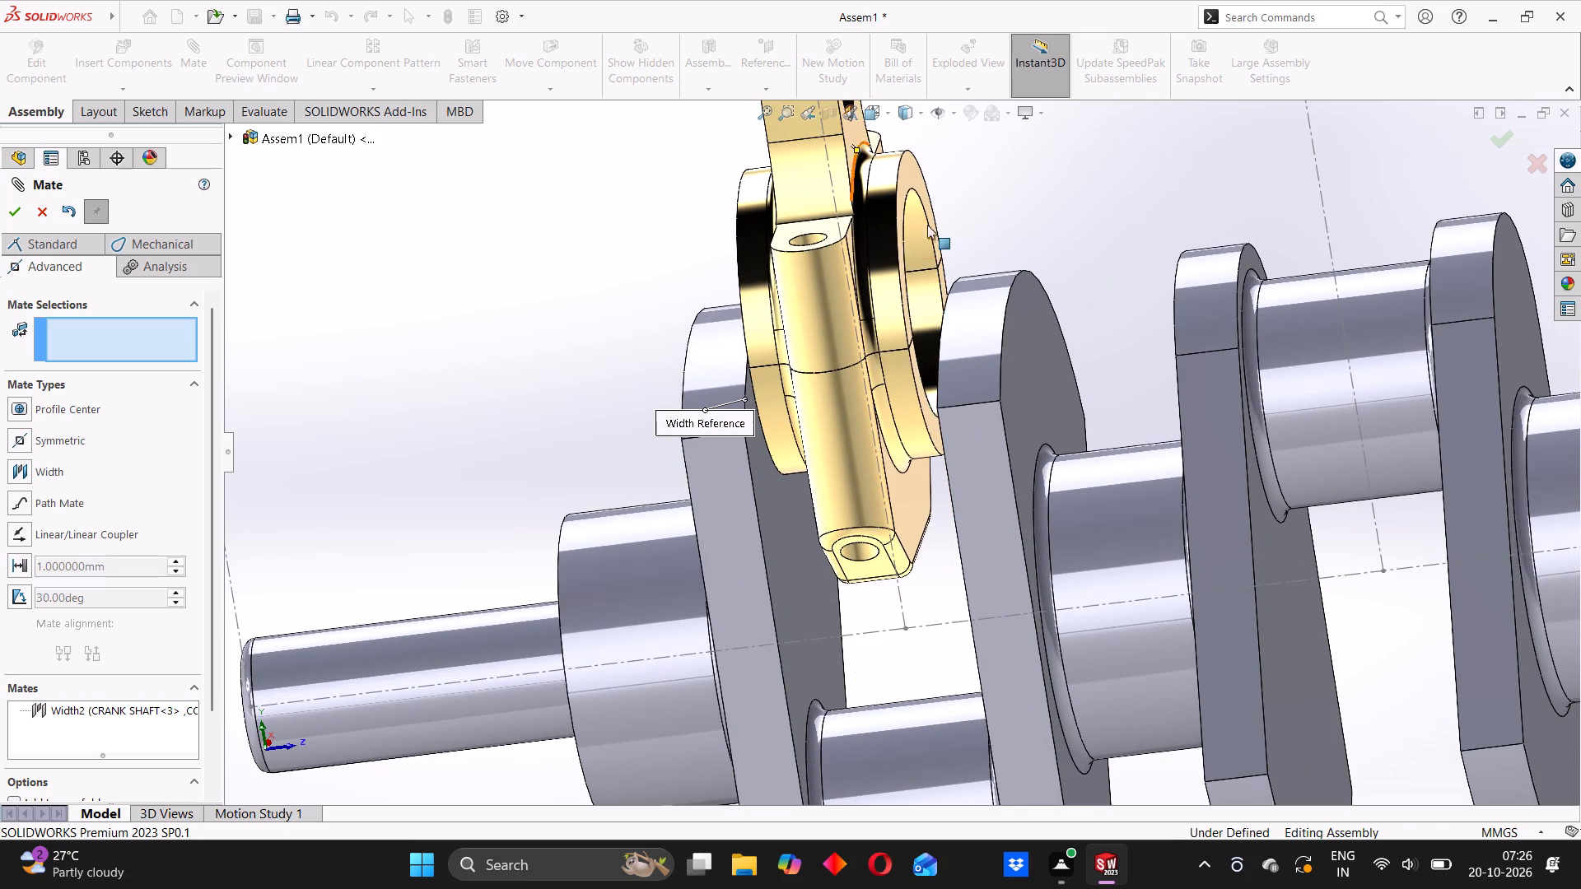
Add a Concentric mate between the connecting rod's big-end bore and the crankshaft's first crankpin surface.
click(927, 293)
click(938, 727)
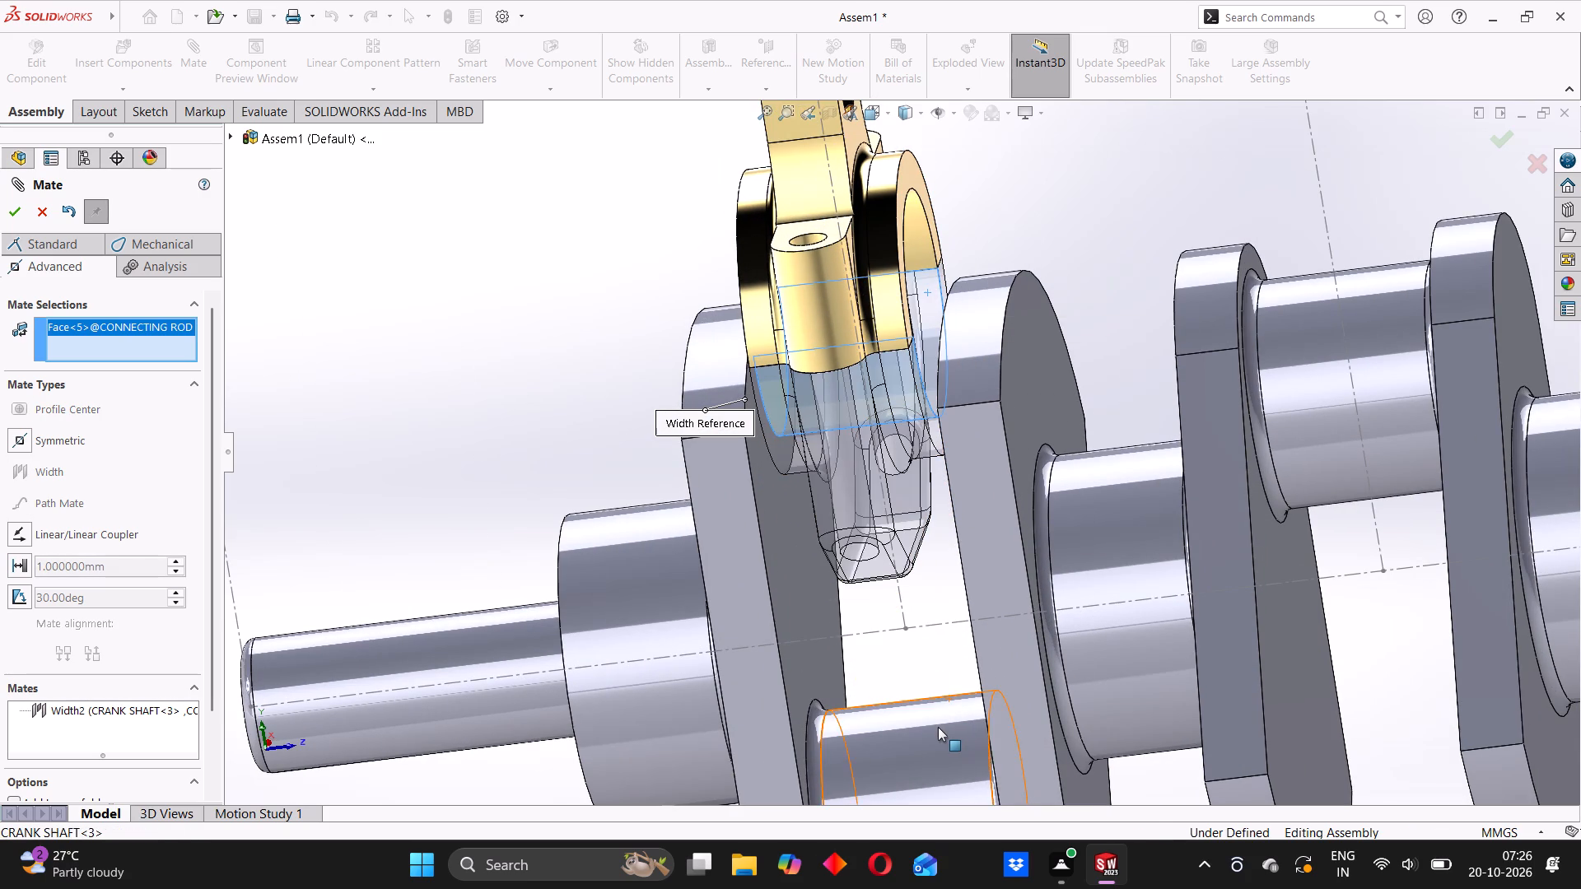
scroll(543, 521, up, 3)
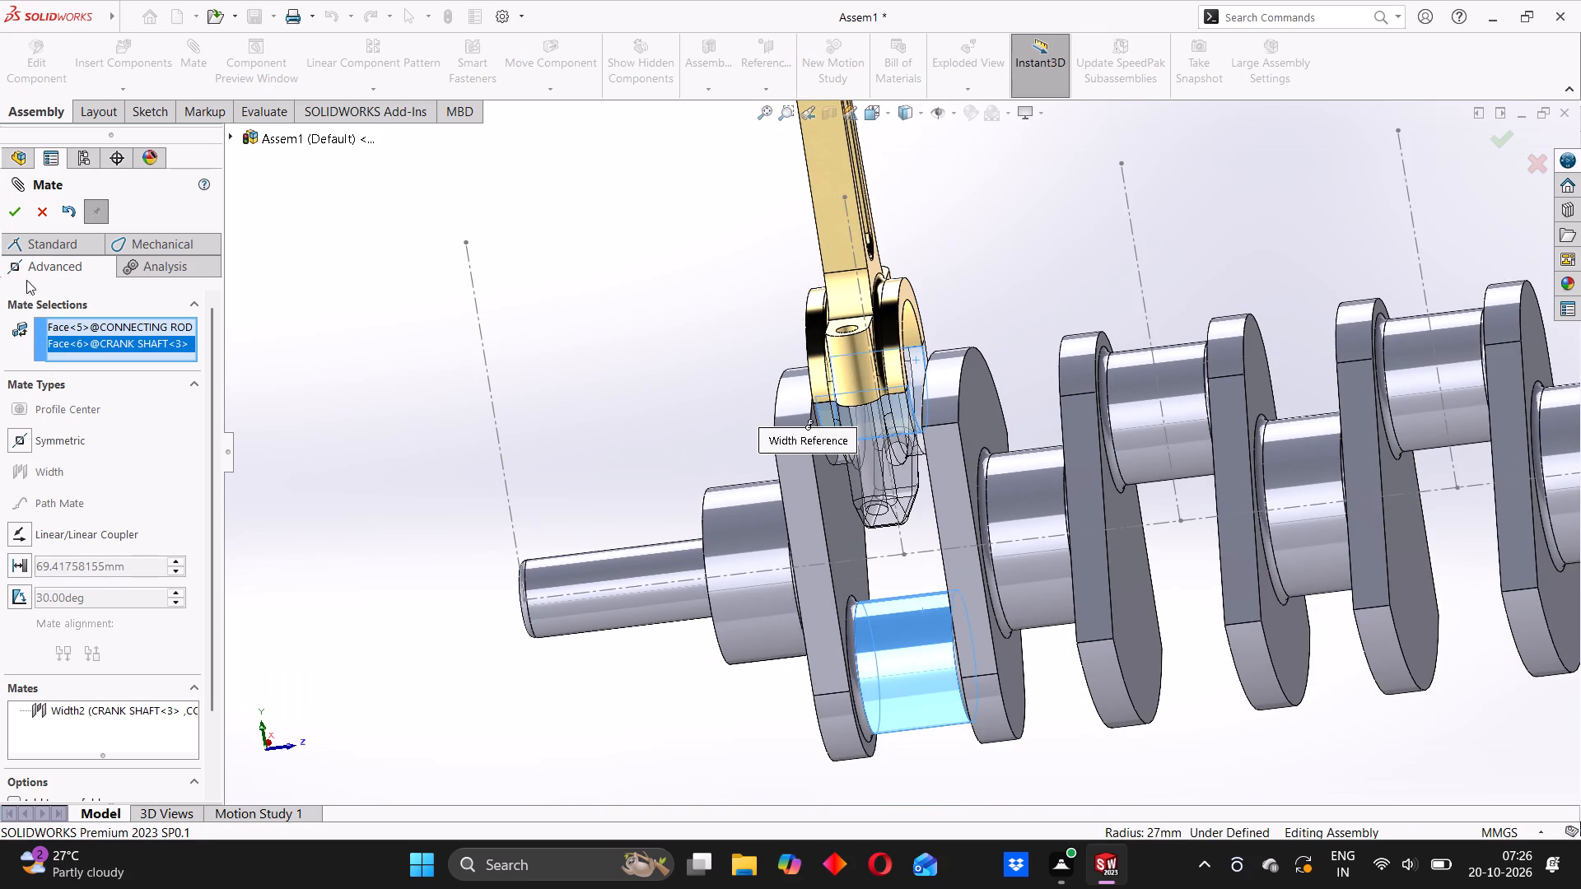
click(35, 240)
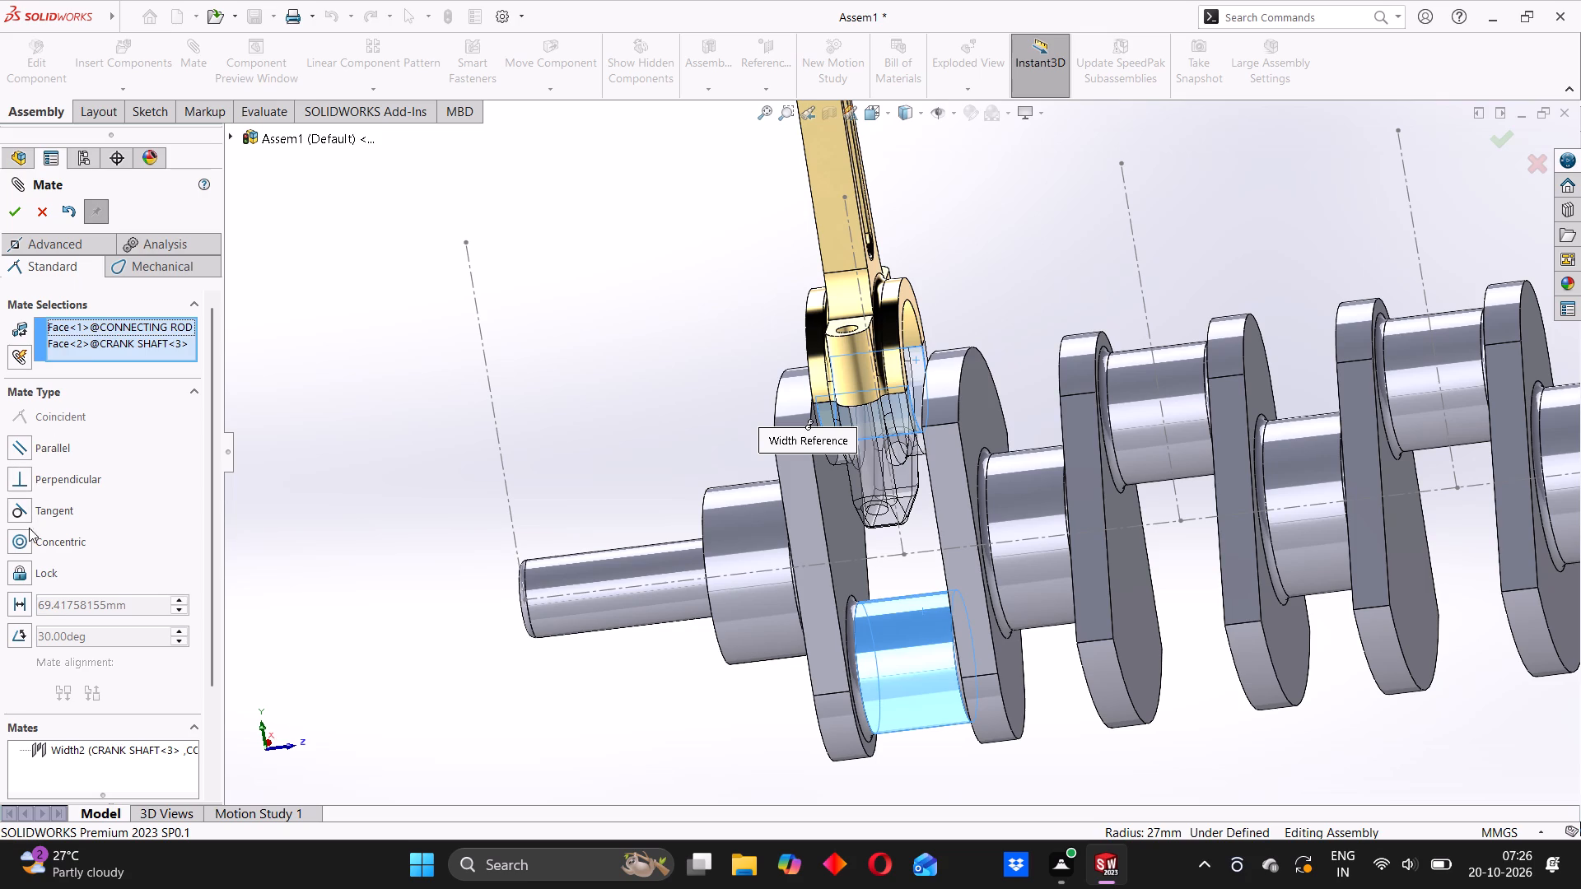
click(27, 539)
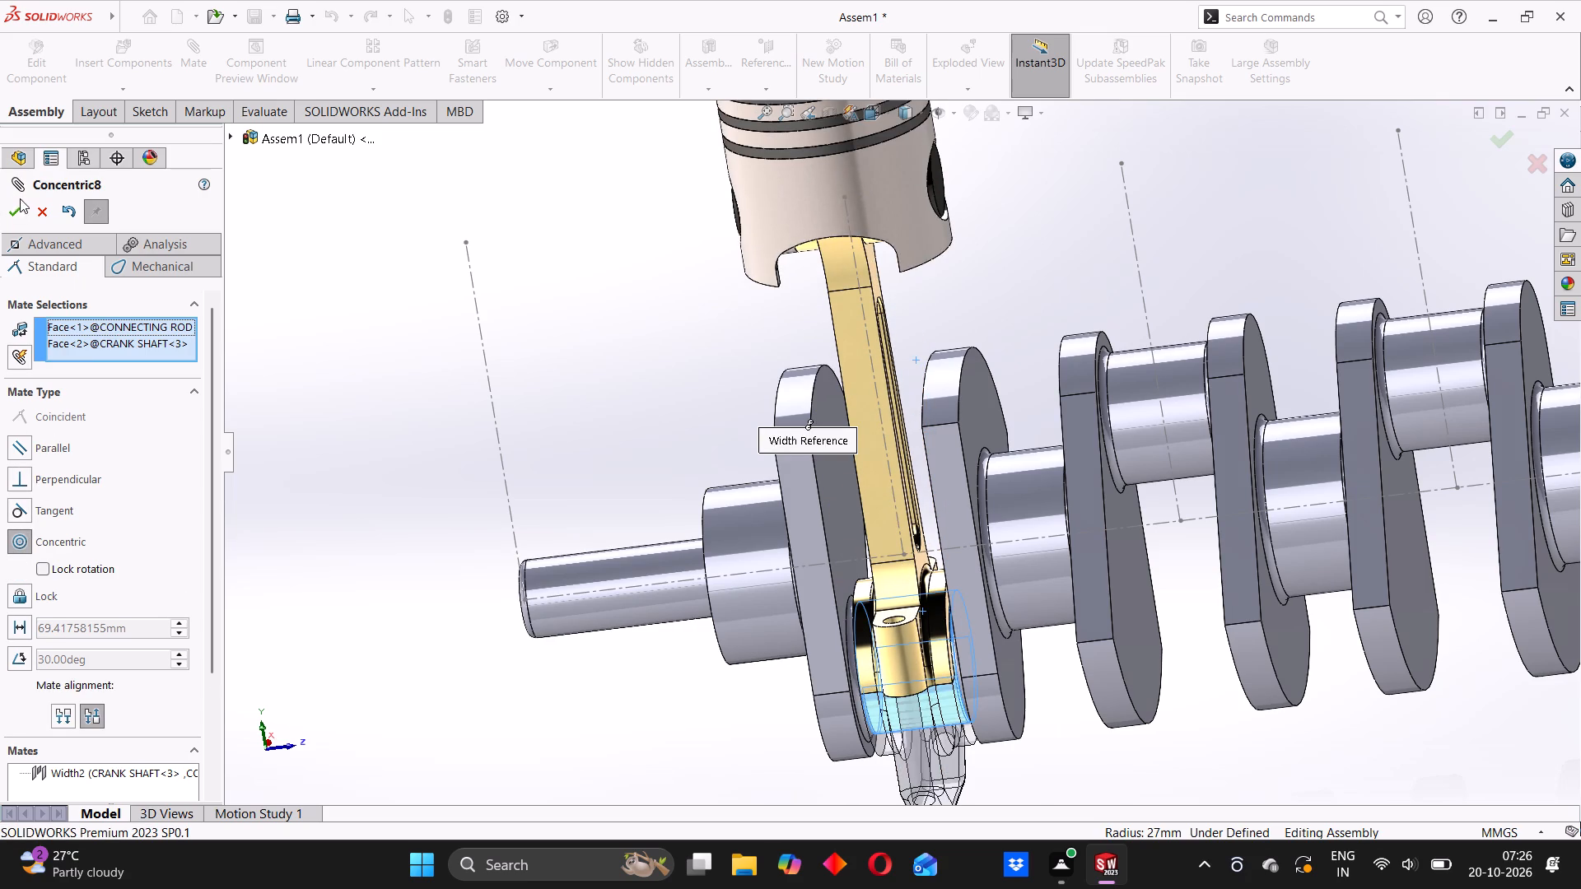
click(17, 204)
Try to turn the crankshaft by its front web face, and leave the Mate command.
scroll(834, 528, up, 5)
middle_drag(820, 547, 824, 548)
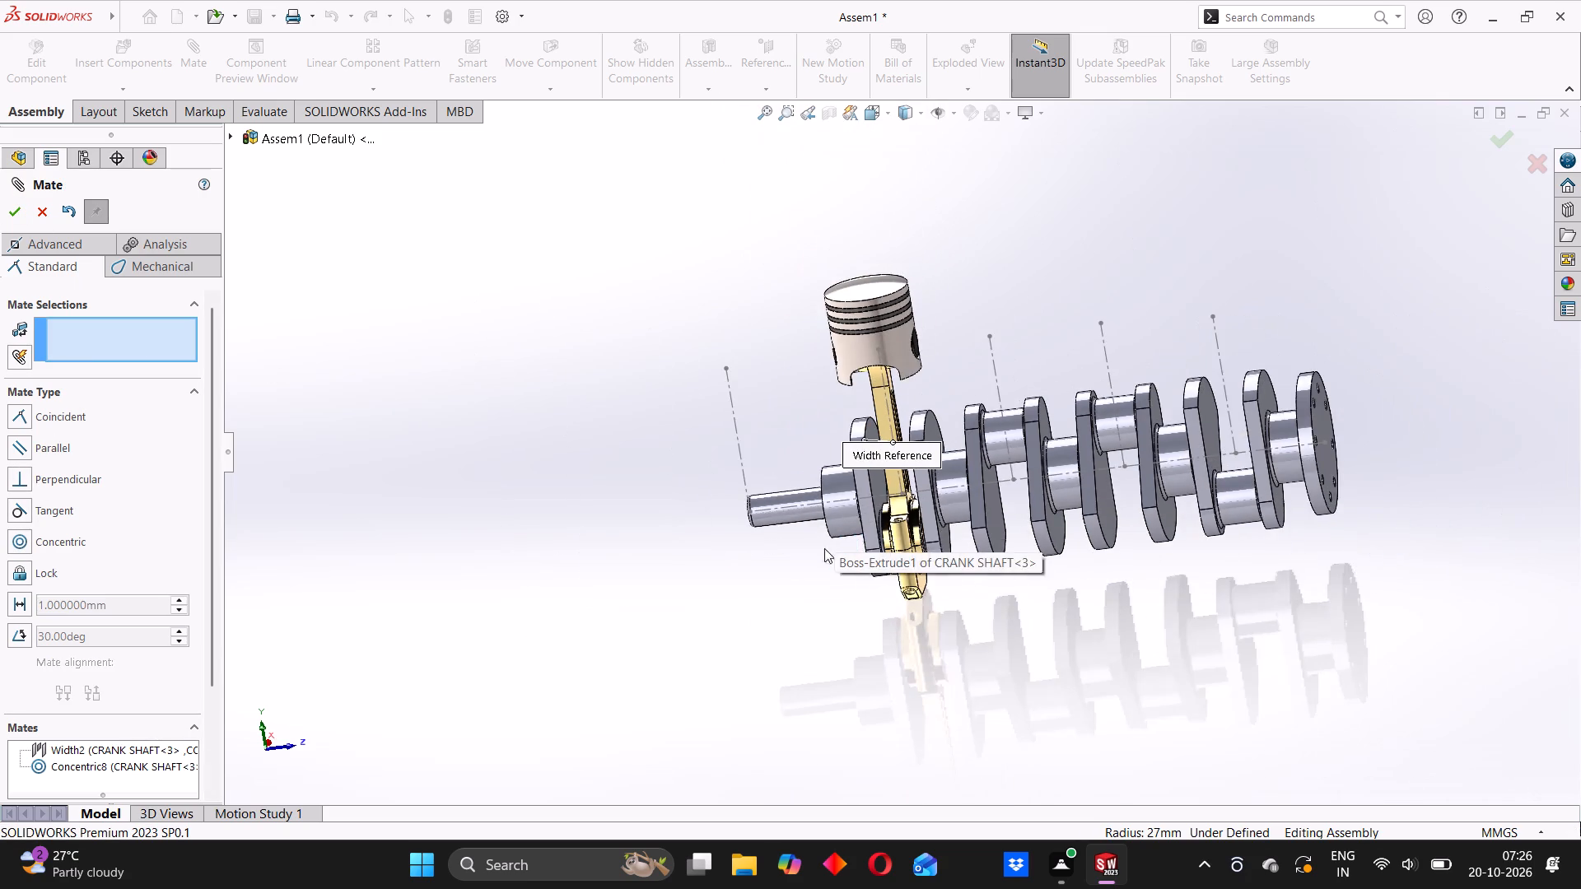
middle_drag(824, 548, 906, 574)
scroll(907, 560, down, 4)
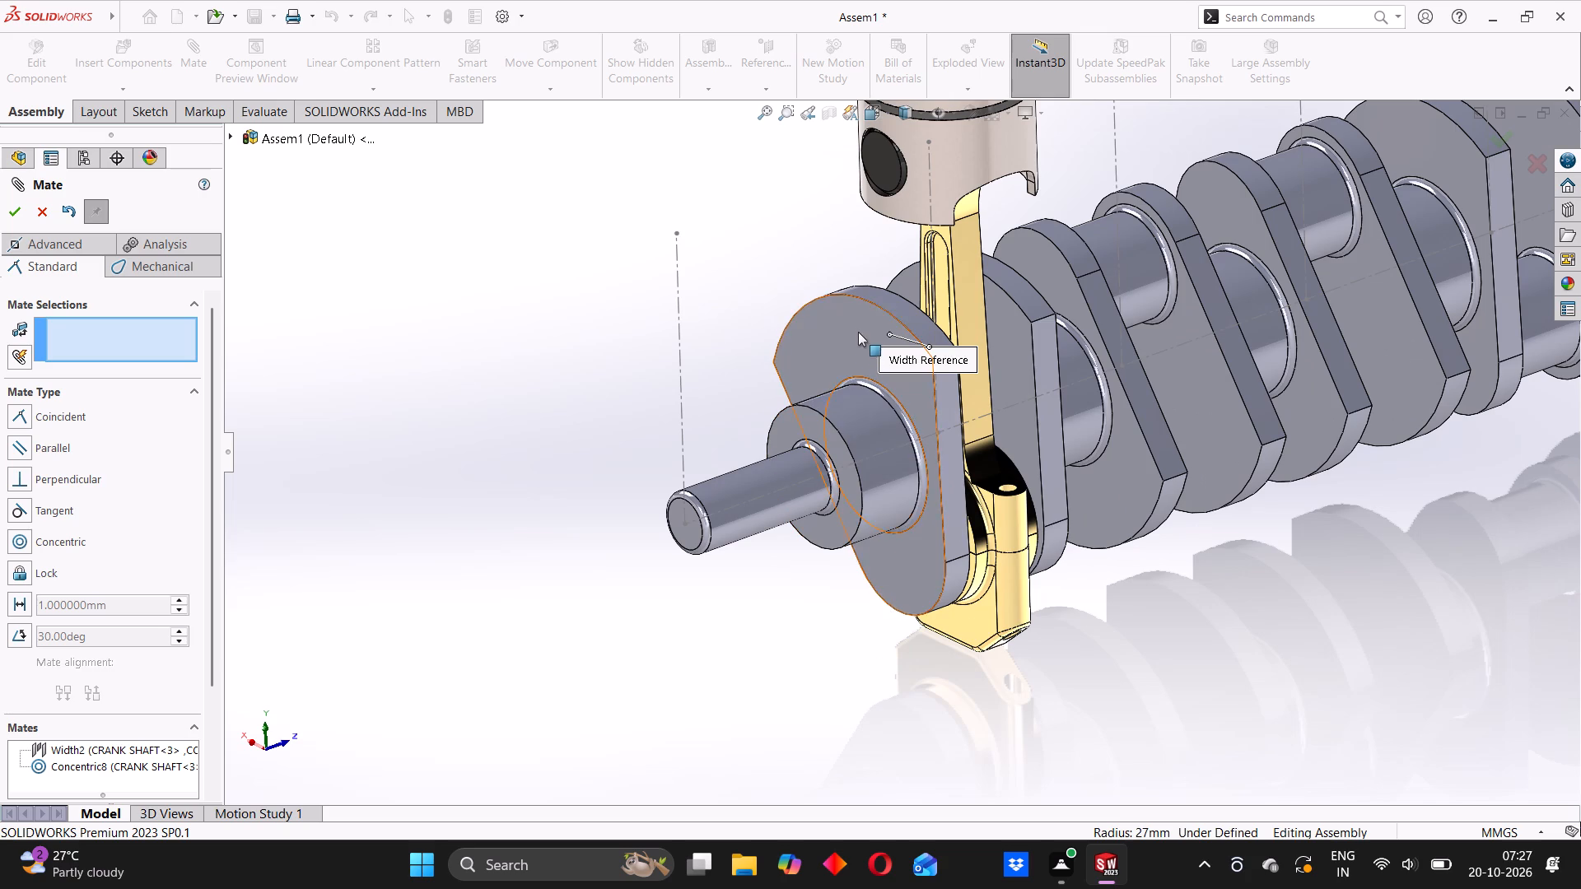
drag(857, 328, 890, 348)
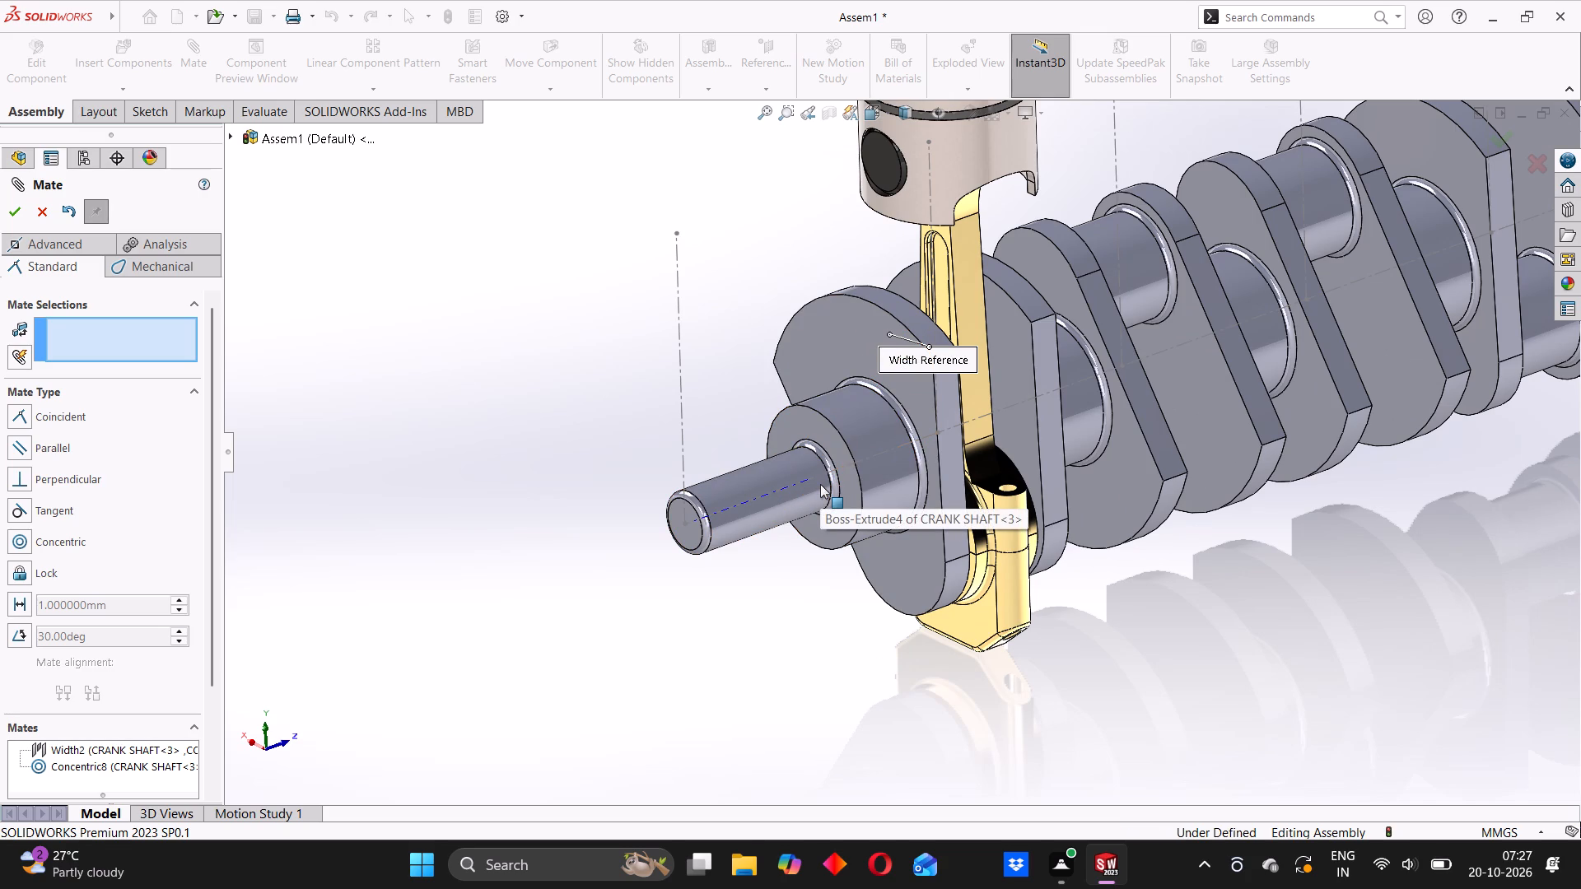
click(42, 211)
Float the crankshaft component so it is no longer fixed in the assembly.
right_click(1093, 307)
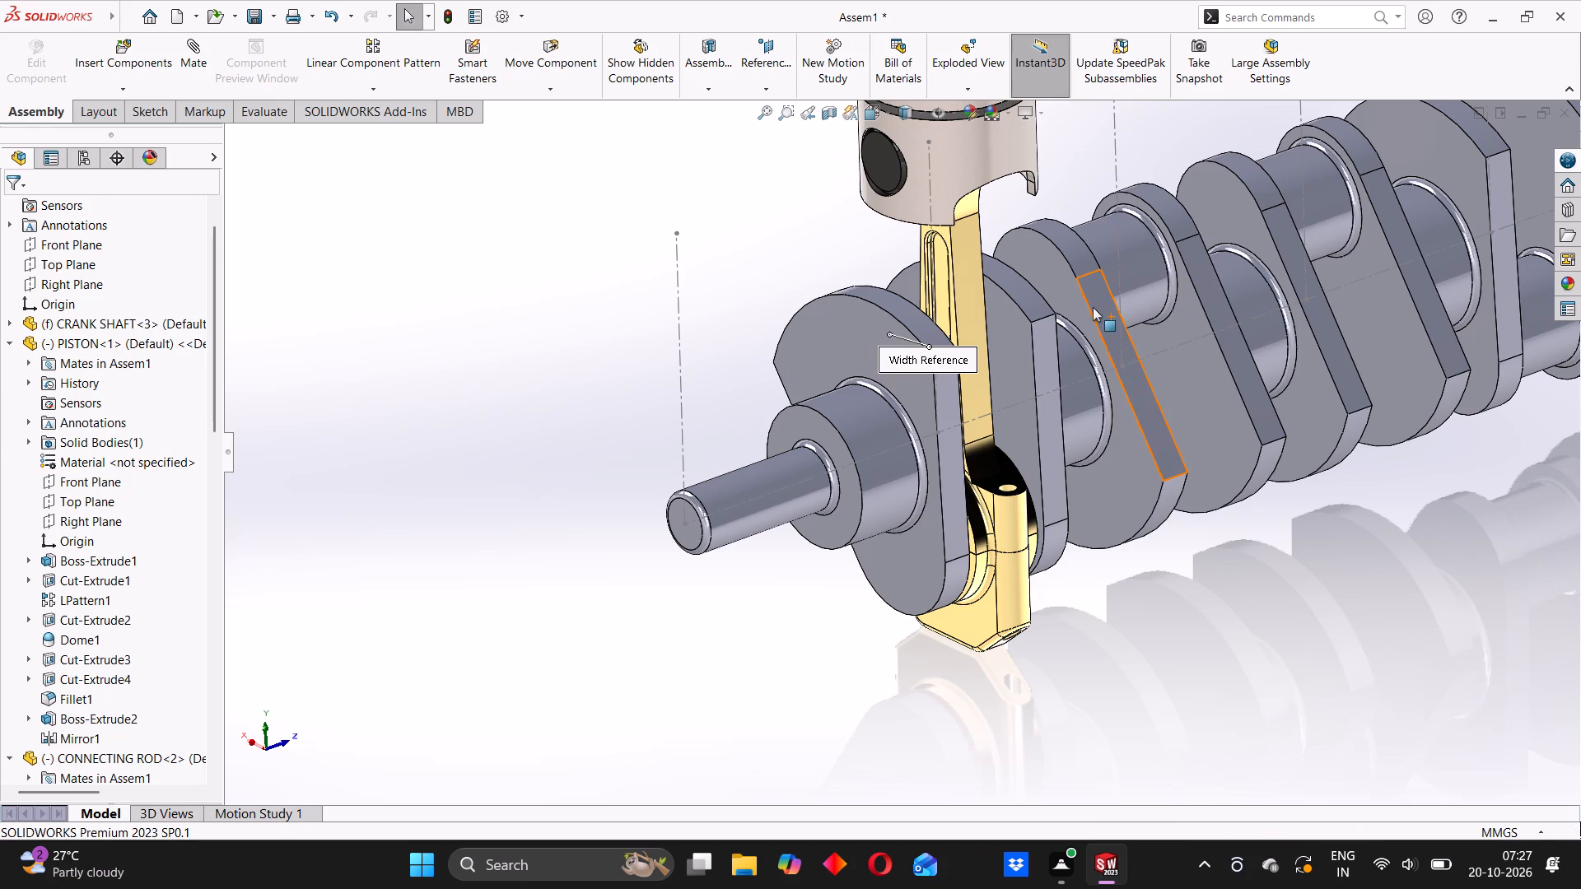
click(1133, 515)
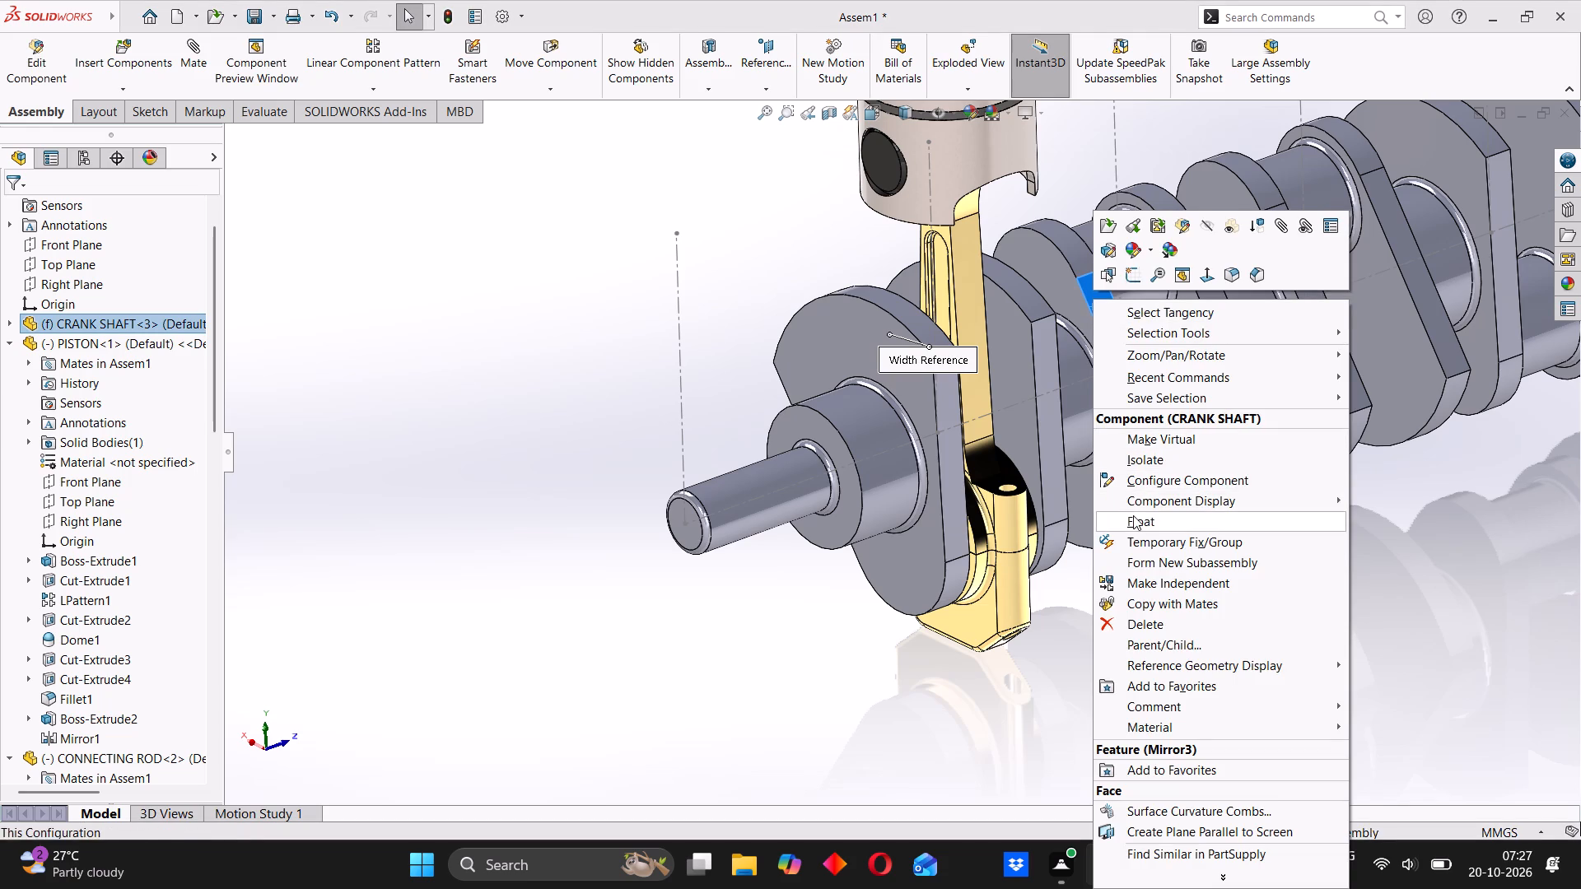
click(846, 603)
Turn the crankshaft slightly by its front web face and check how the rod and piston follow.
drag(855, 317, 865, 327)
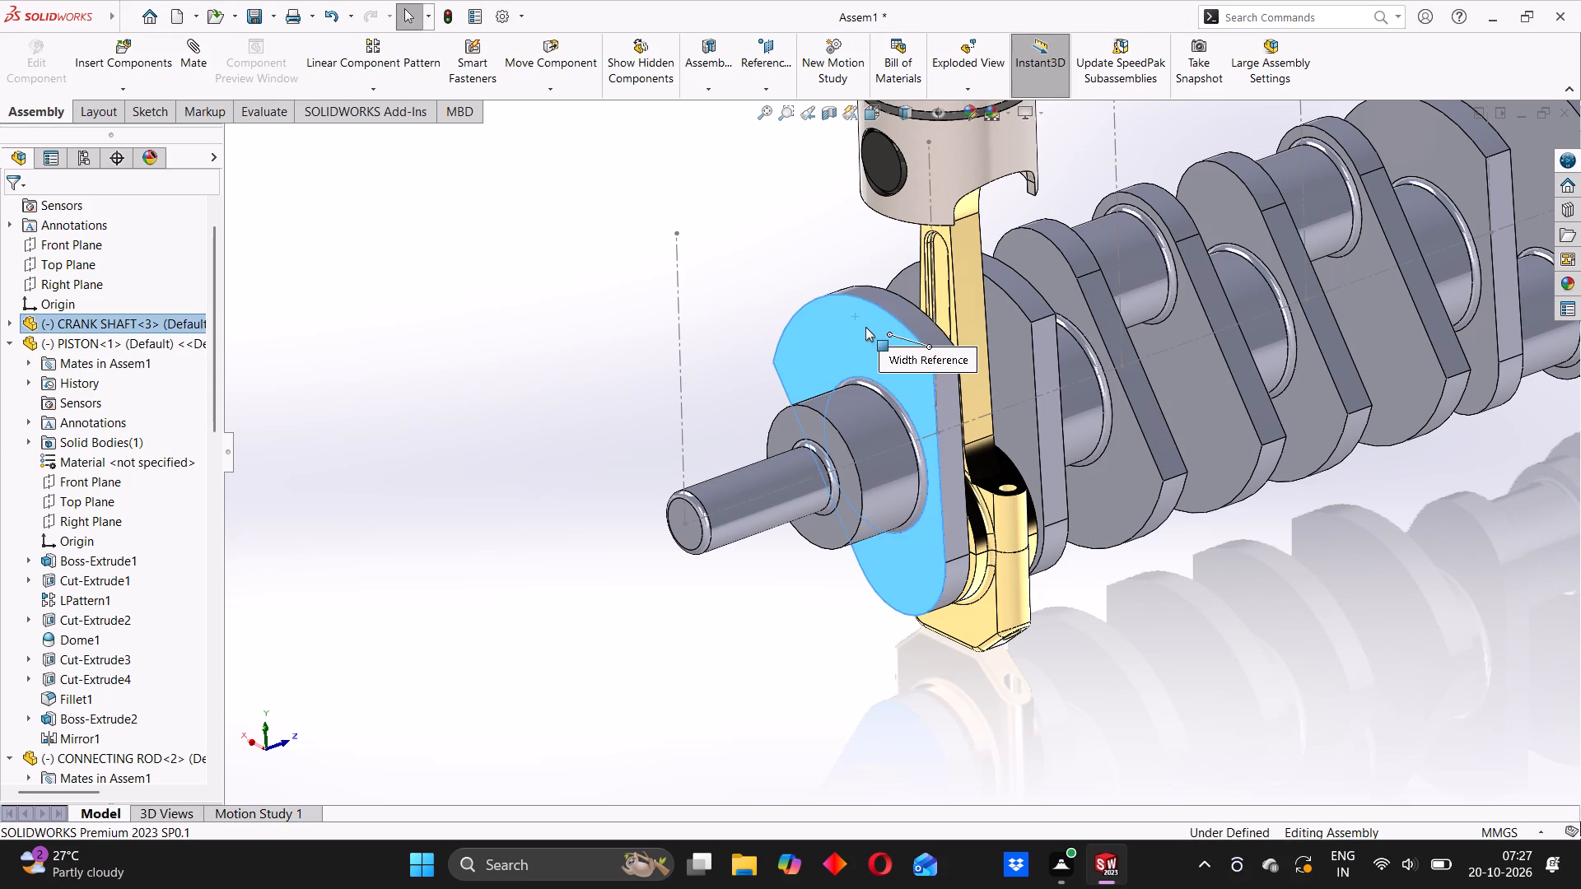
drag(865, 327, 877, 339)
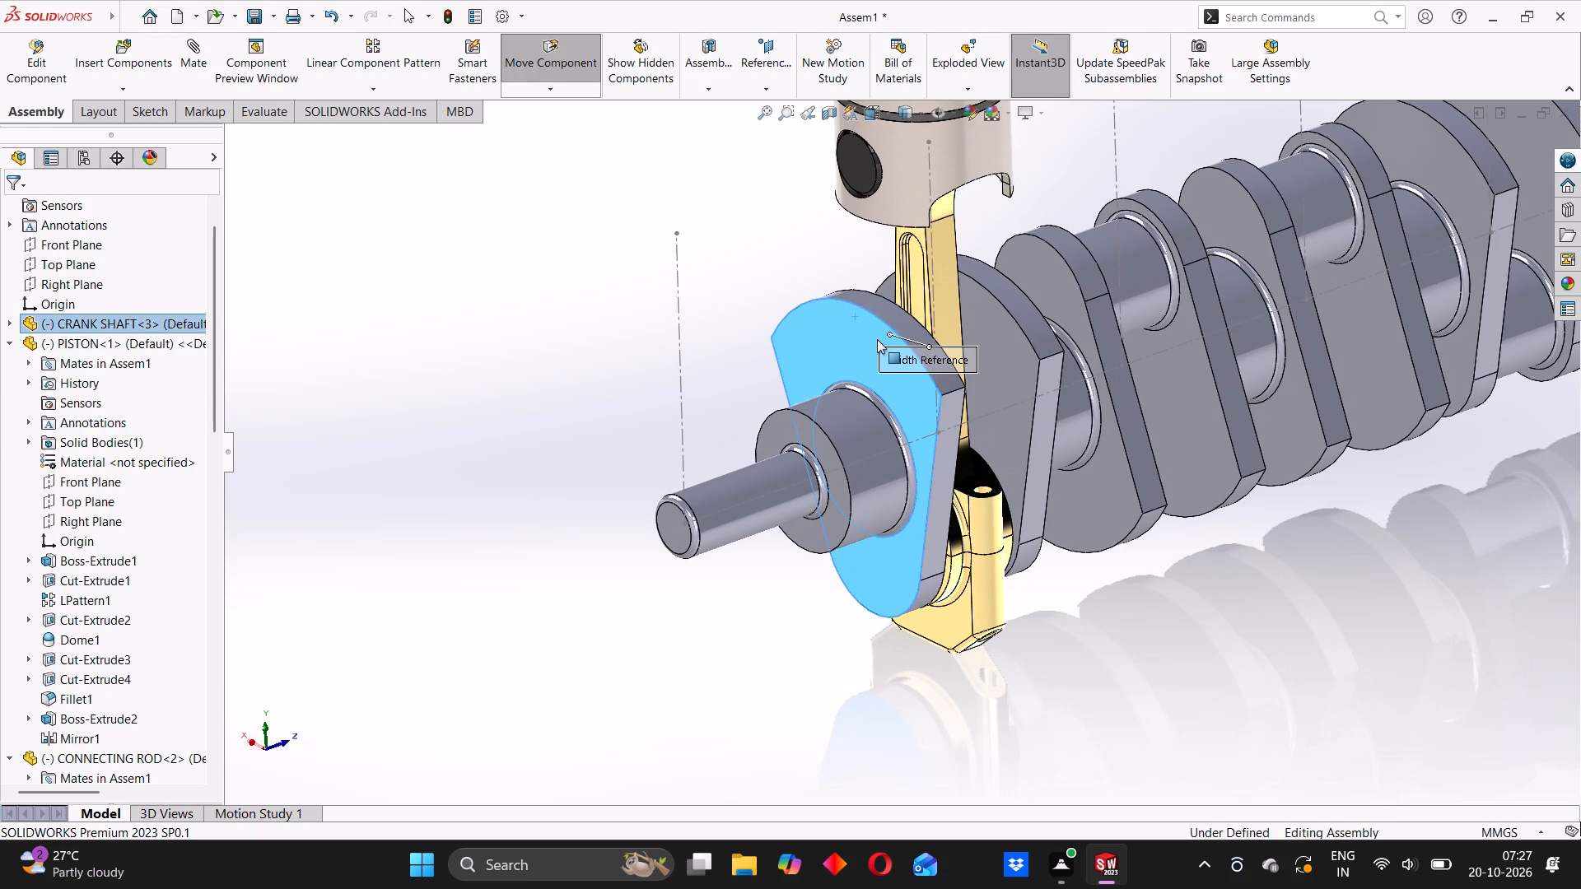
drag(877, 339, 881, 343)
middle_drag(821, 380, 845, 383)
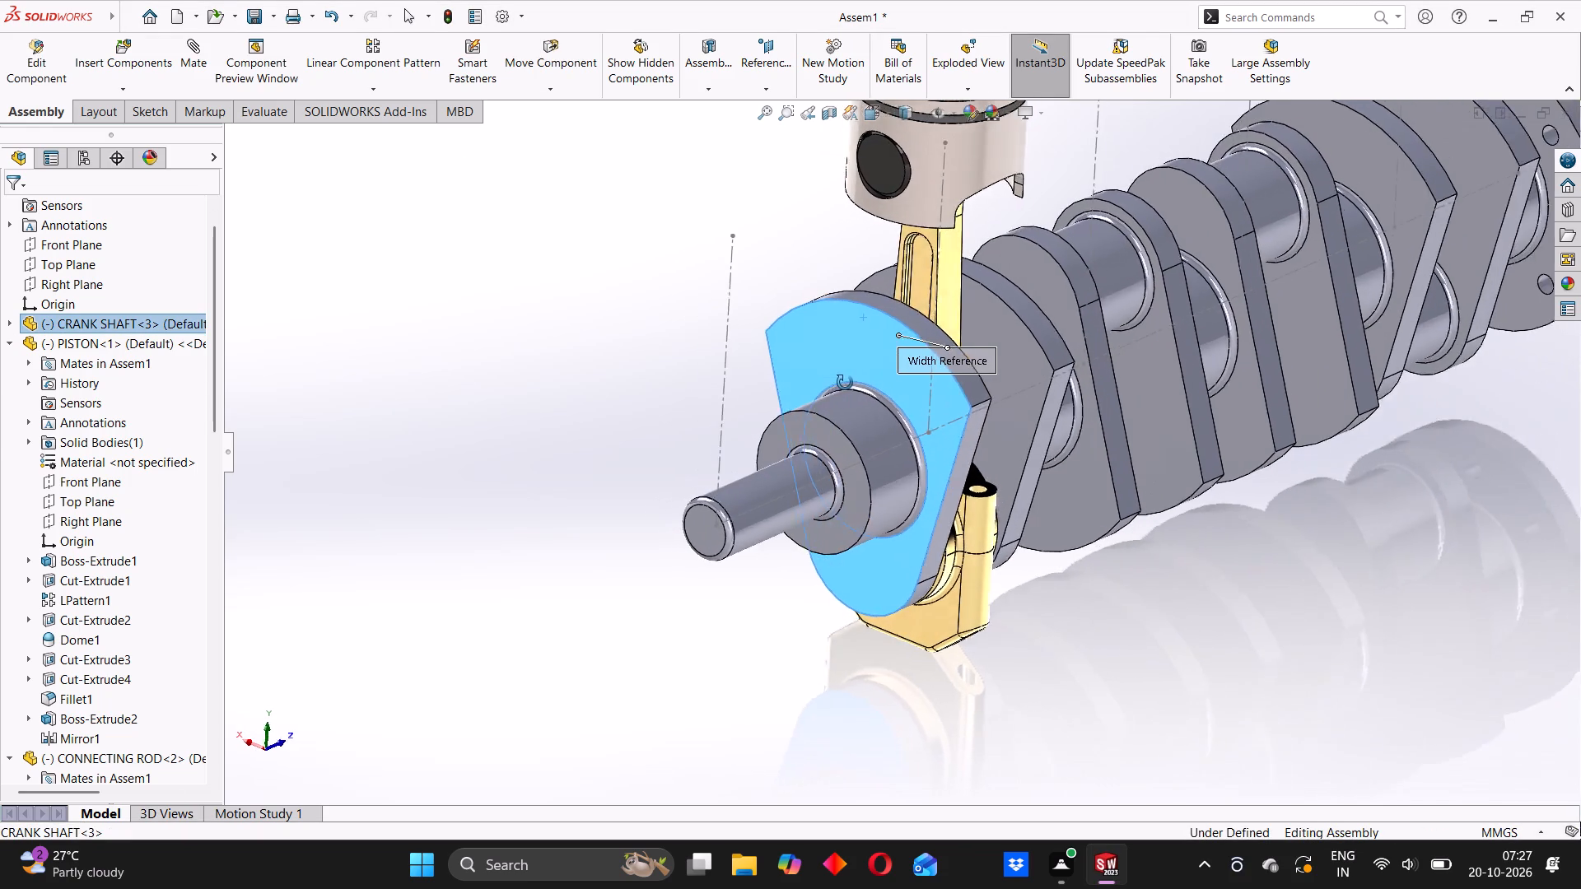
middle_drag(845, 383, 902, 370)
middle_drag(902, 369, 902, 369)
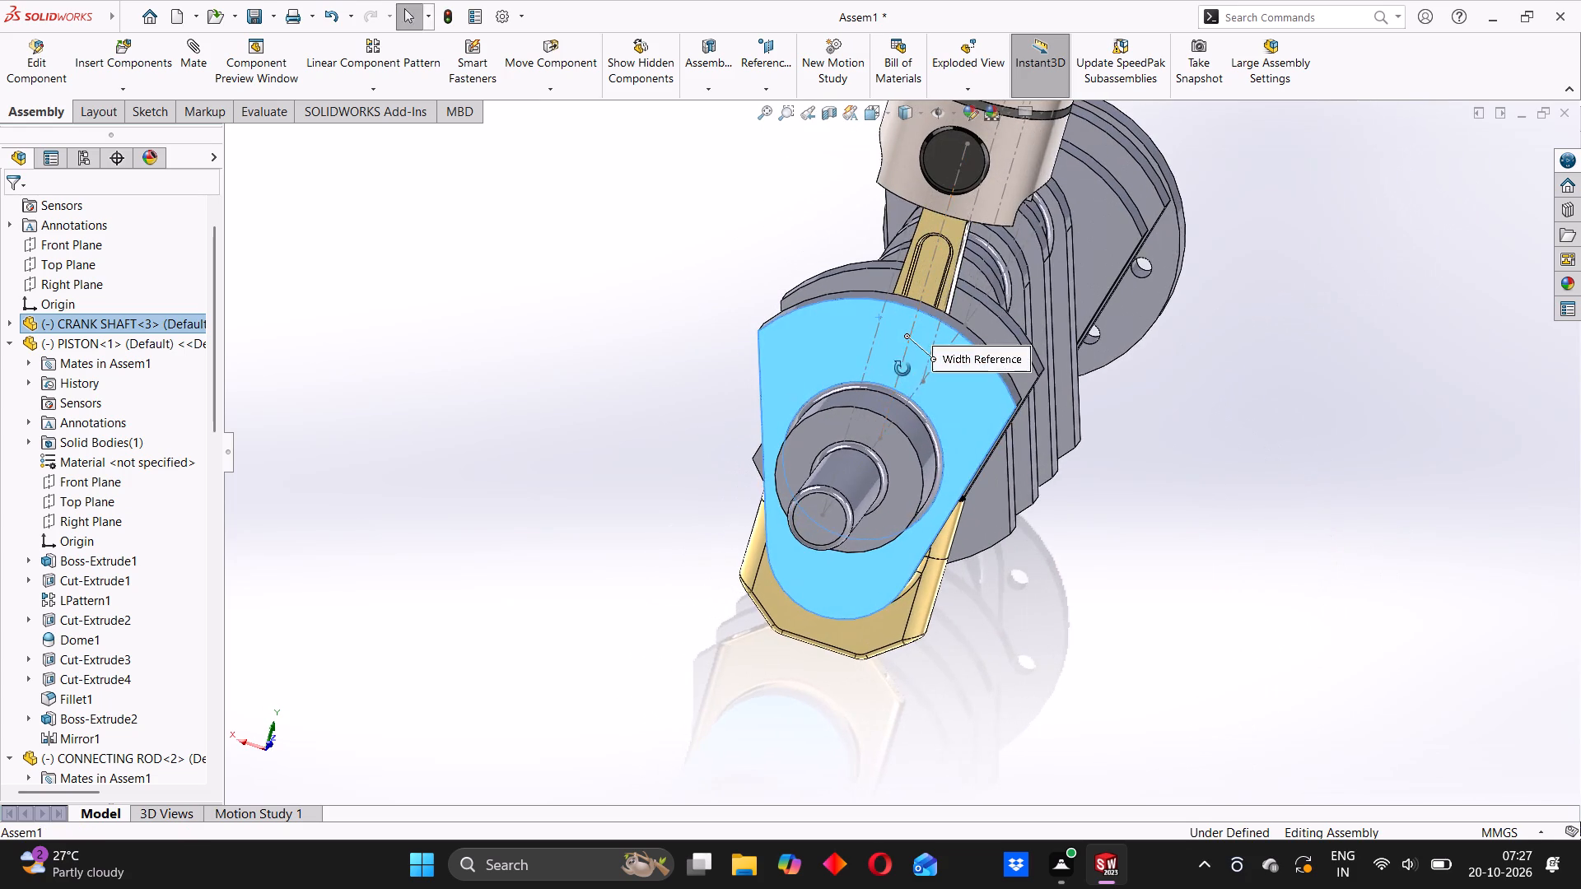
middle_drag(902, 369, 849, 354)
click(766, 349)
scroll(1061, 391, up, 1)
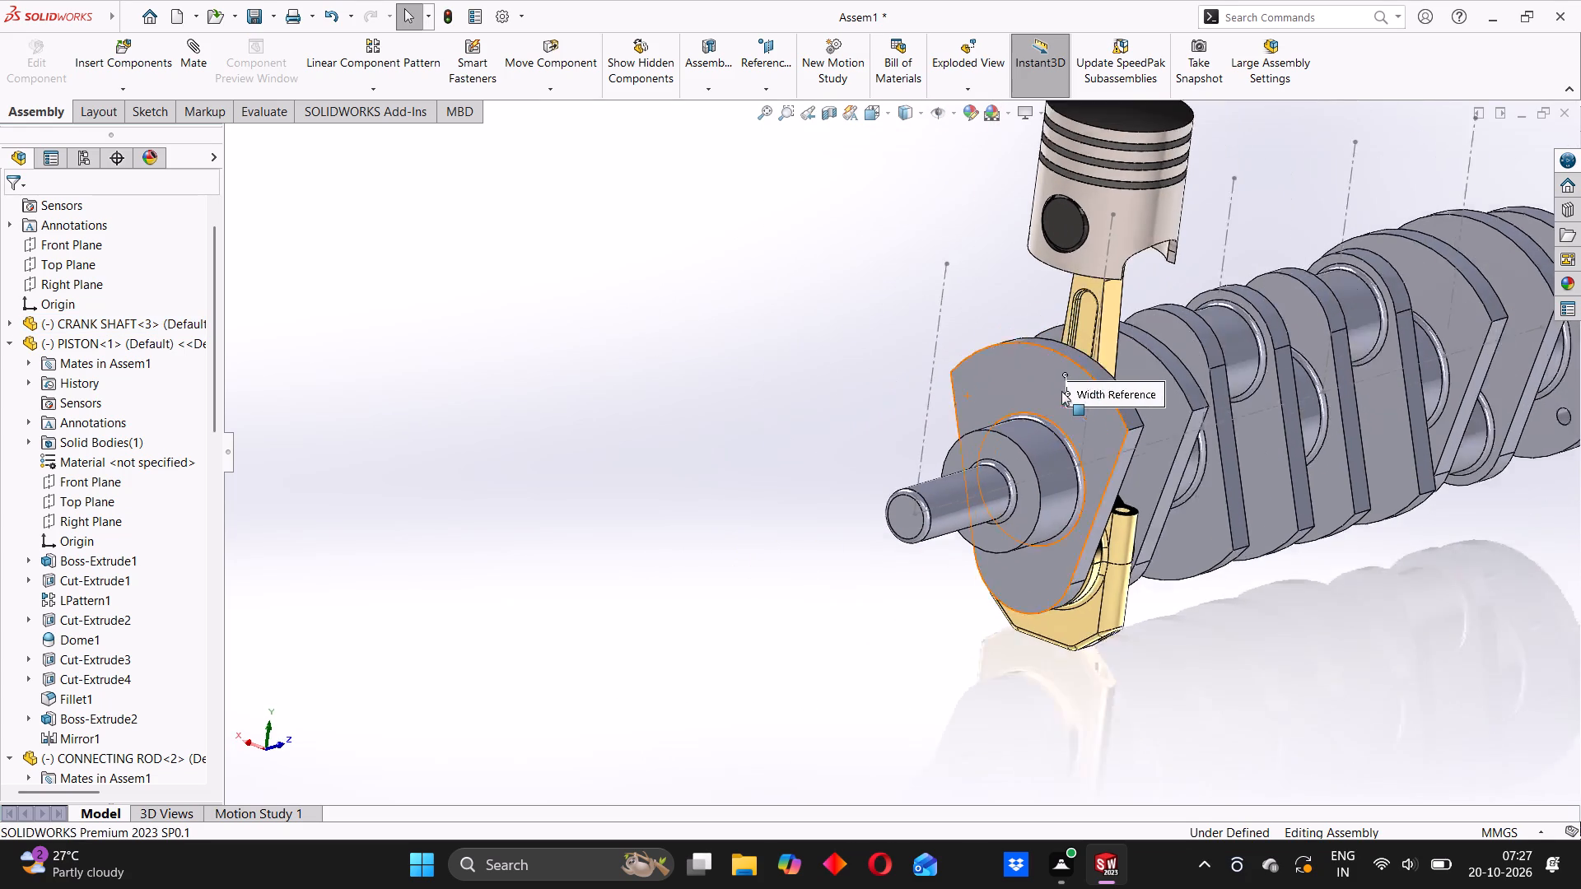
scroll(1061, 391, up, 1)
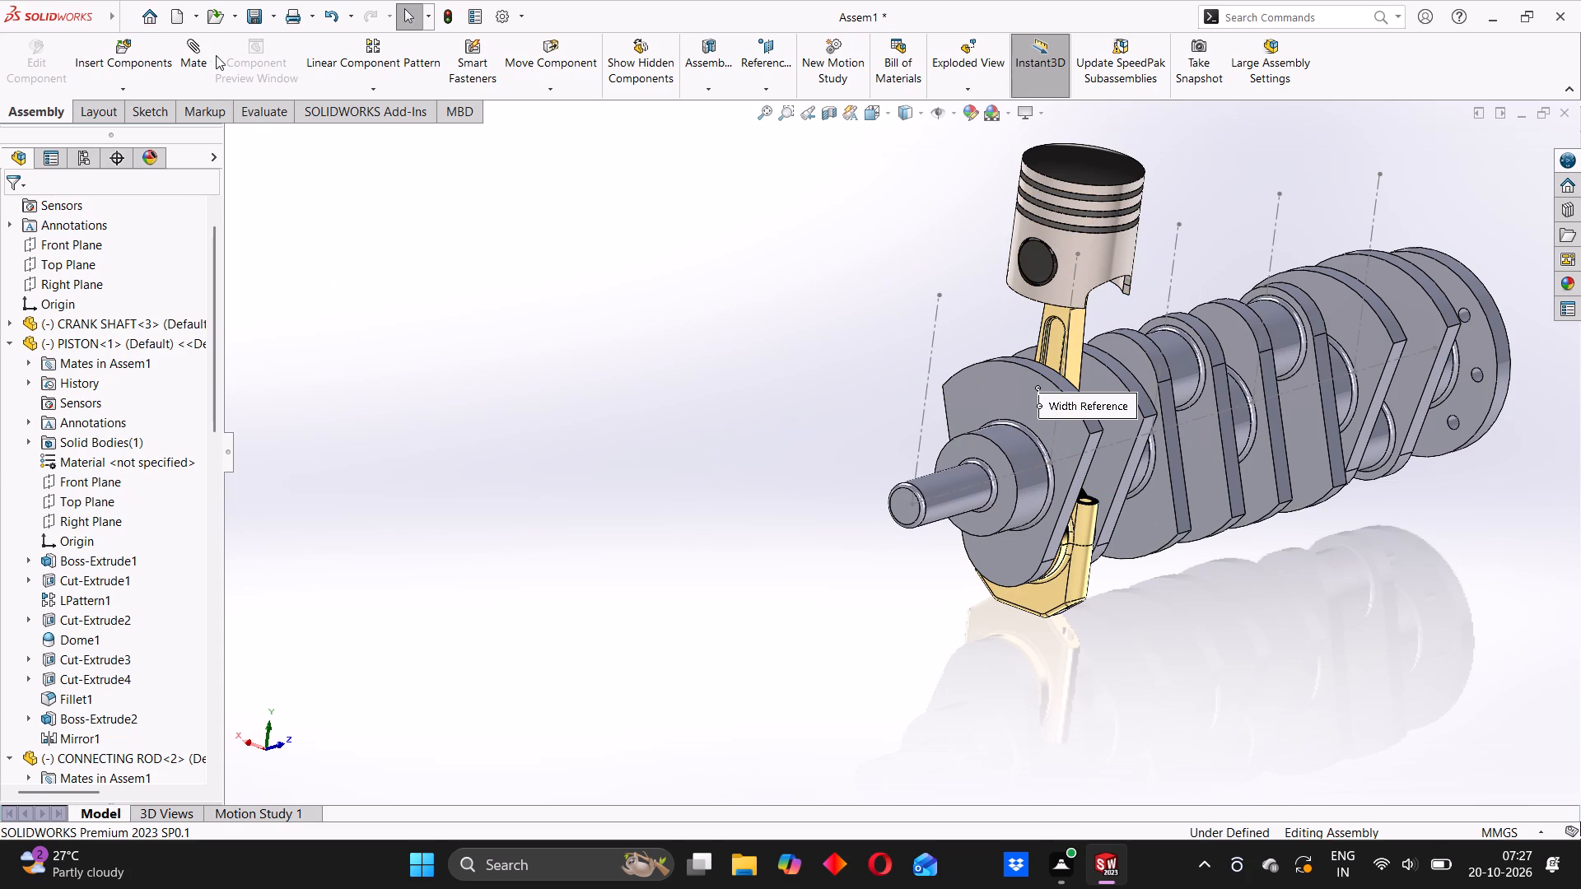
Add a Coincident mate between the piston's cylindrical skirt face and the vertical Sketch4 line at the first crankpin, and leave the Mate command.
click(192, 48)
click(1103, 251)
scroll(1096, 263, down, 4)
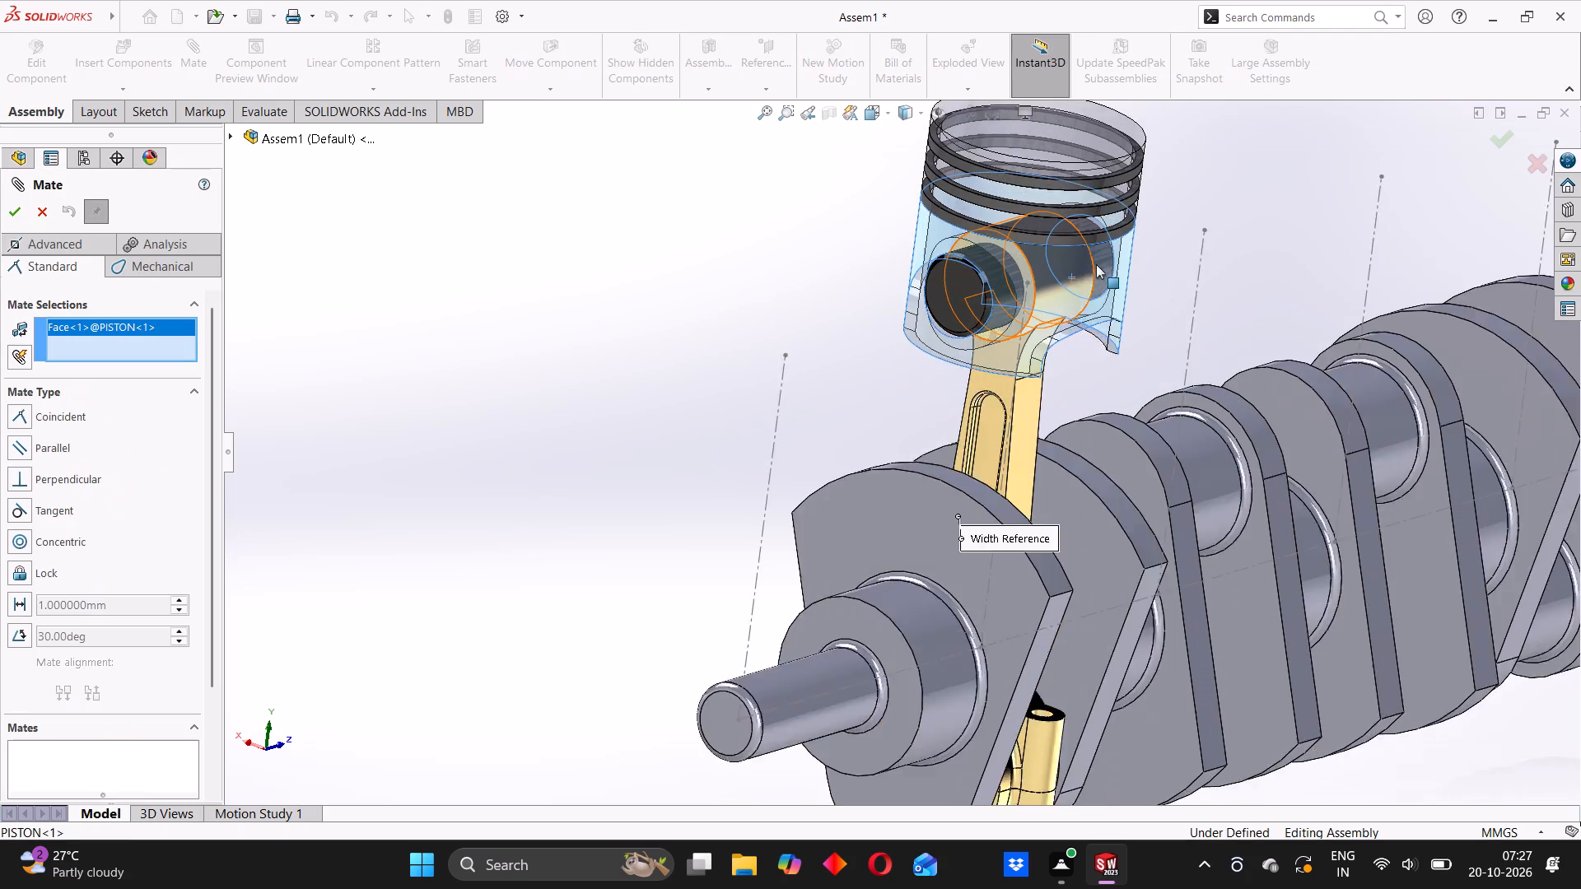
click(998, 351)
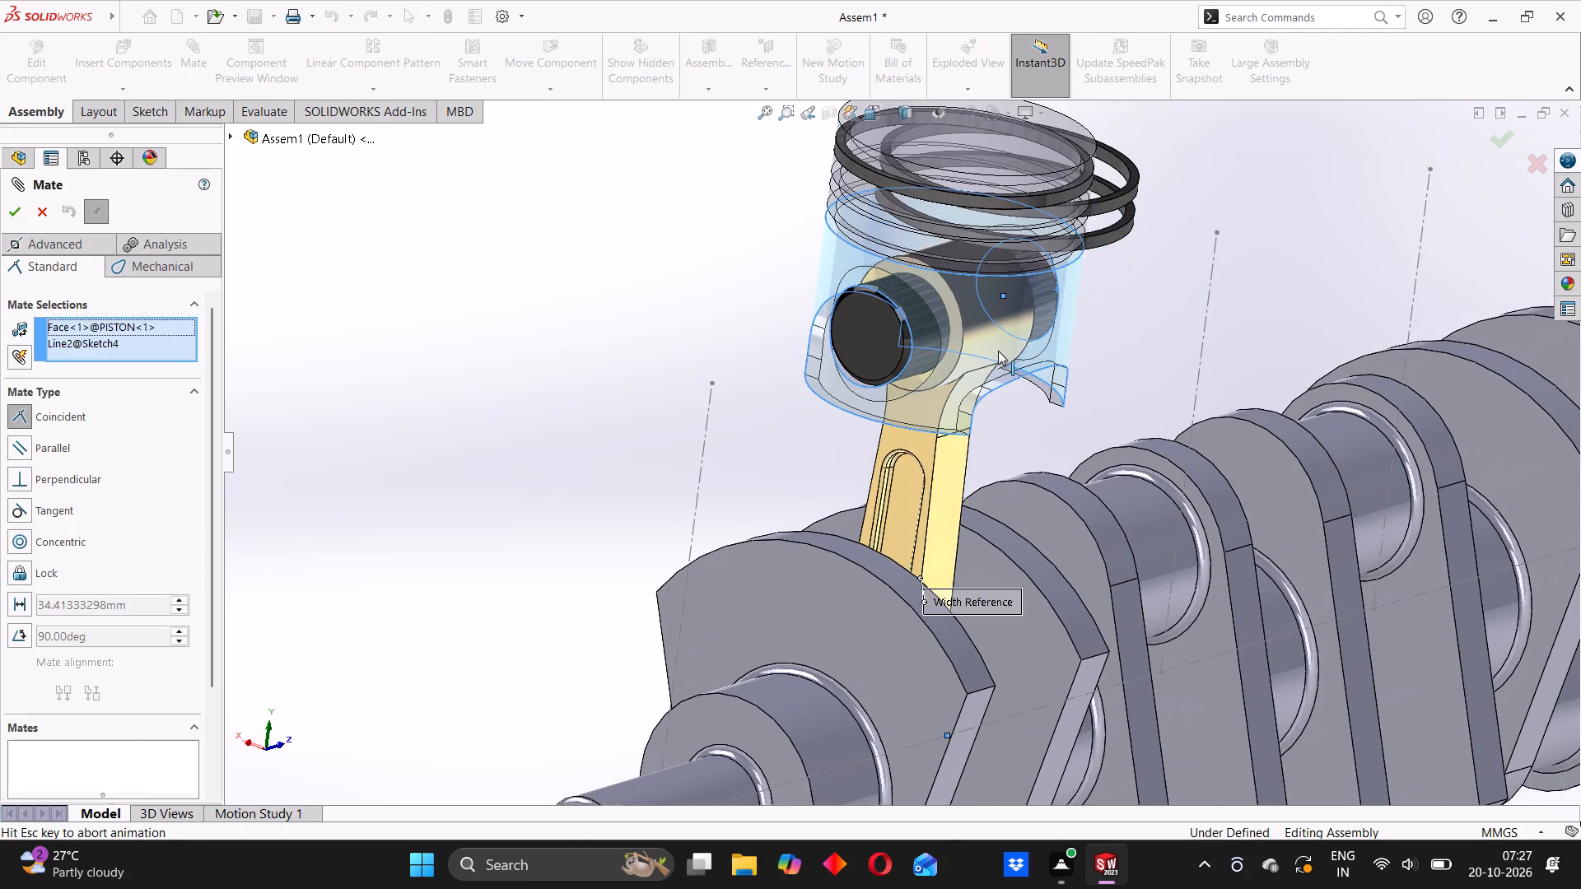
click(1252, 330)
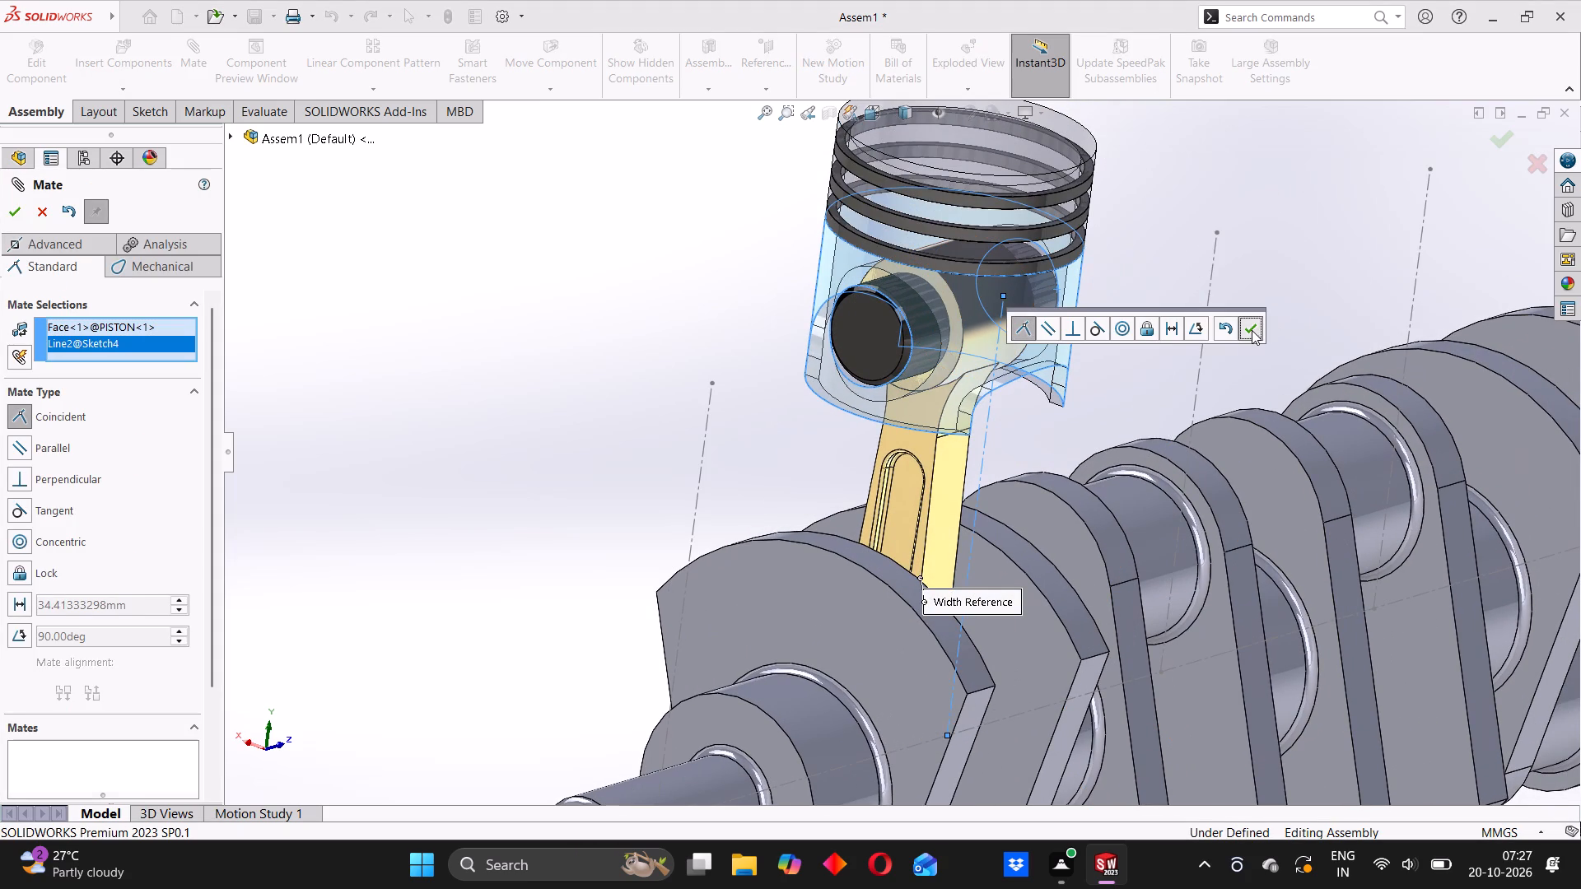
scroll(1051, 423, up, 3)
middle_drag(1053, 425, 968, 414)
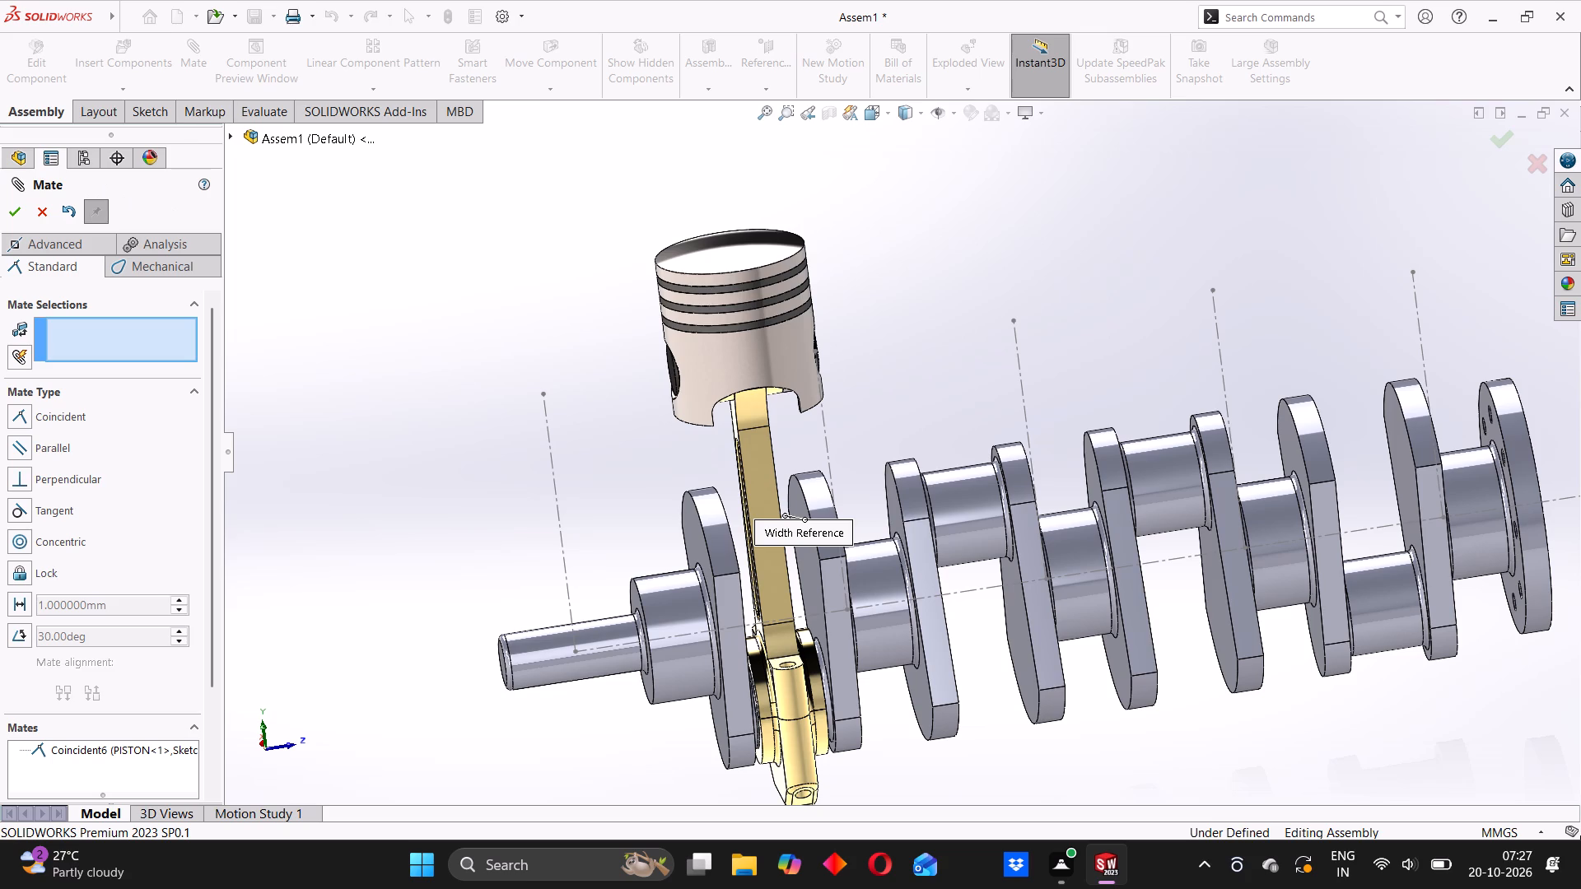
click(45, 208)
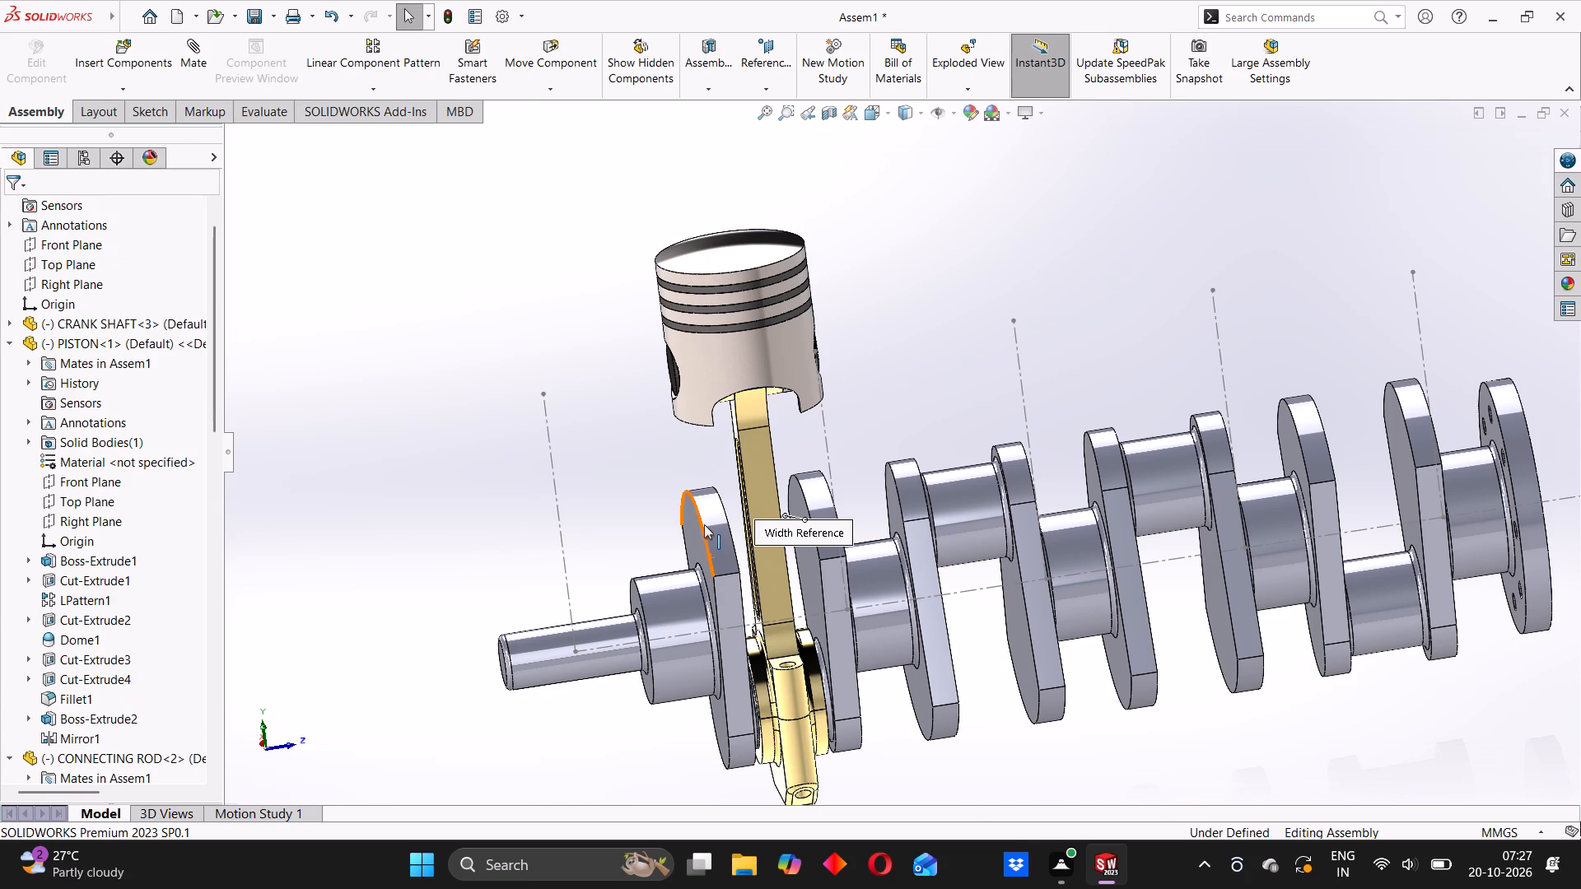
Rotate the crankshaft back and forth by its front web to test the rod and piston motion.
drag(704, 524, 814, 845)
scroll(811, 608, up, 2)
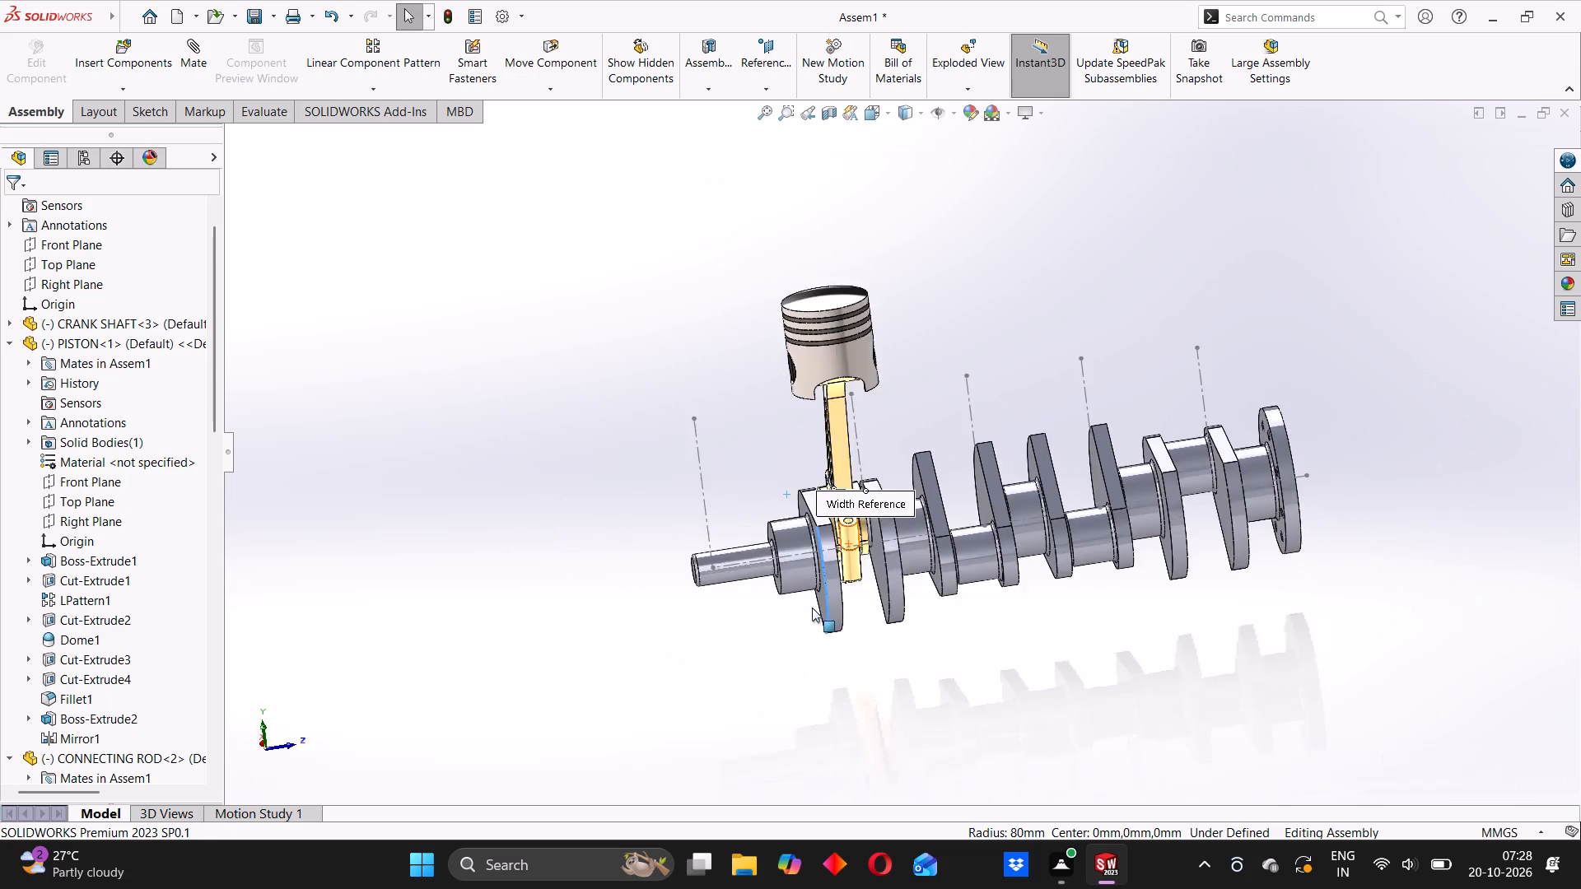
scroll(812, 607, up, 2)
middle_drag(774, 582, 913, 606)
drag(891, 512, 992, 547)
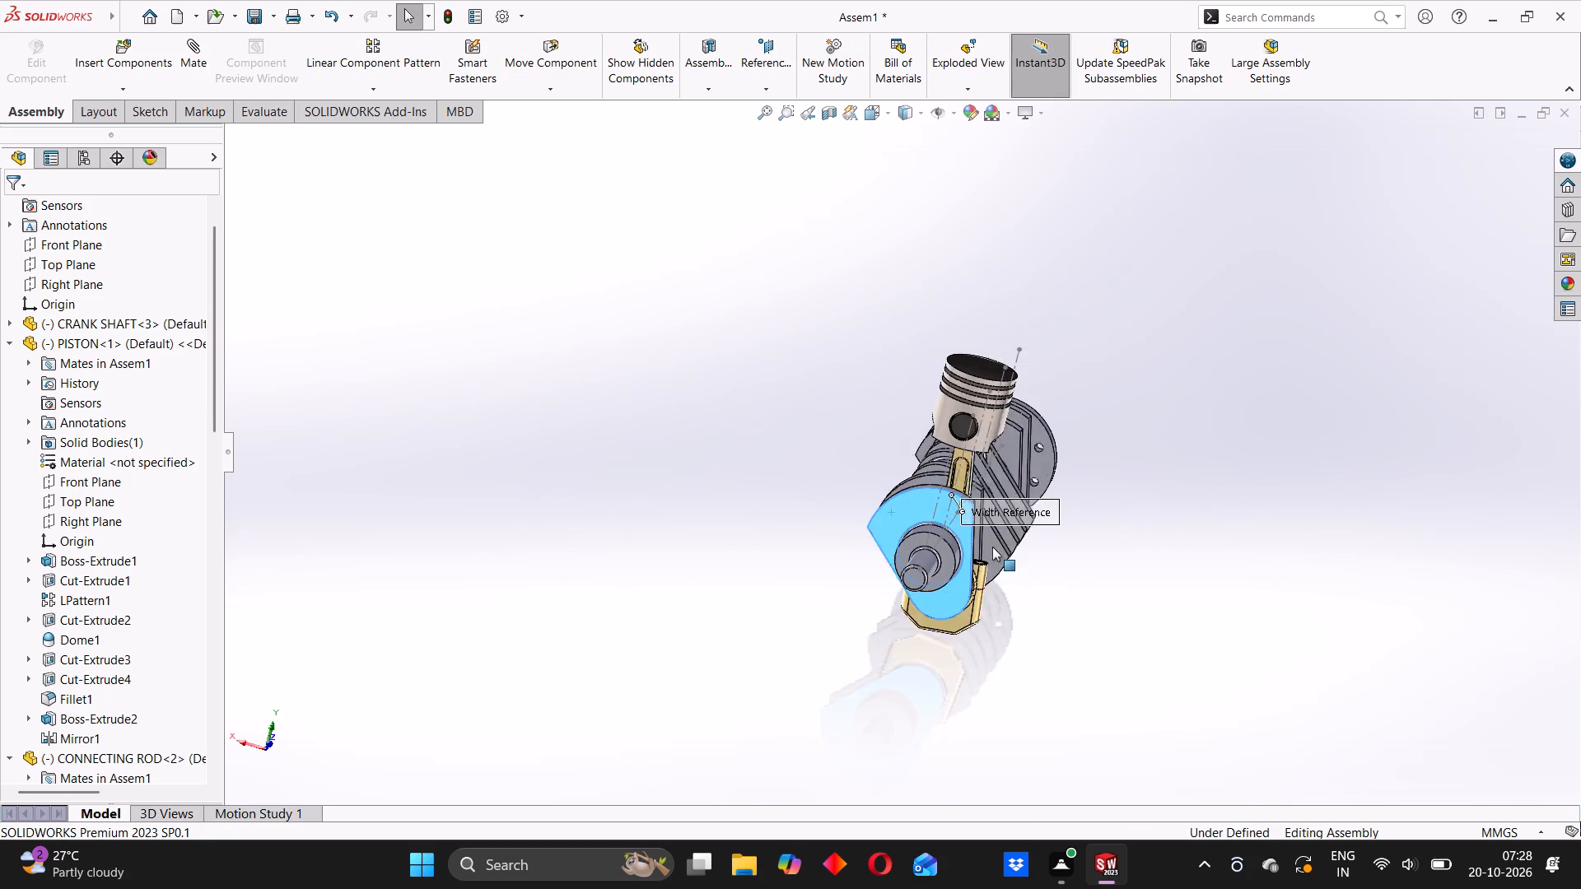
drag(992, 547, 874, 563)
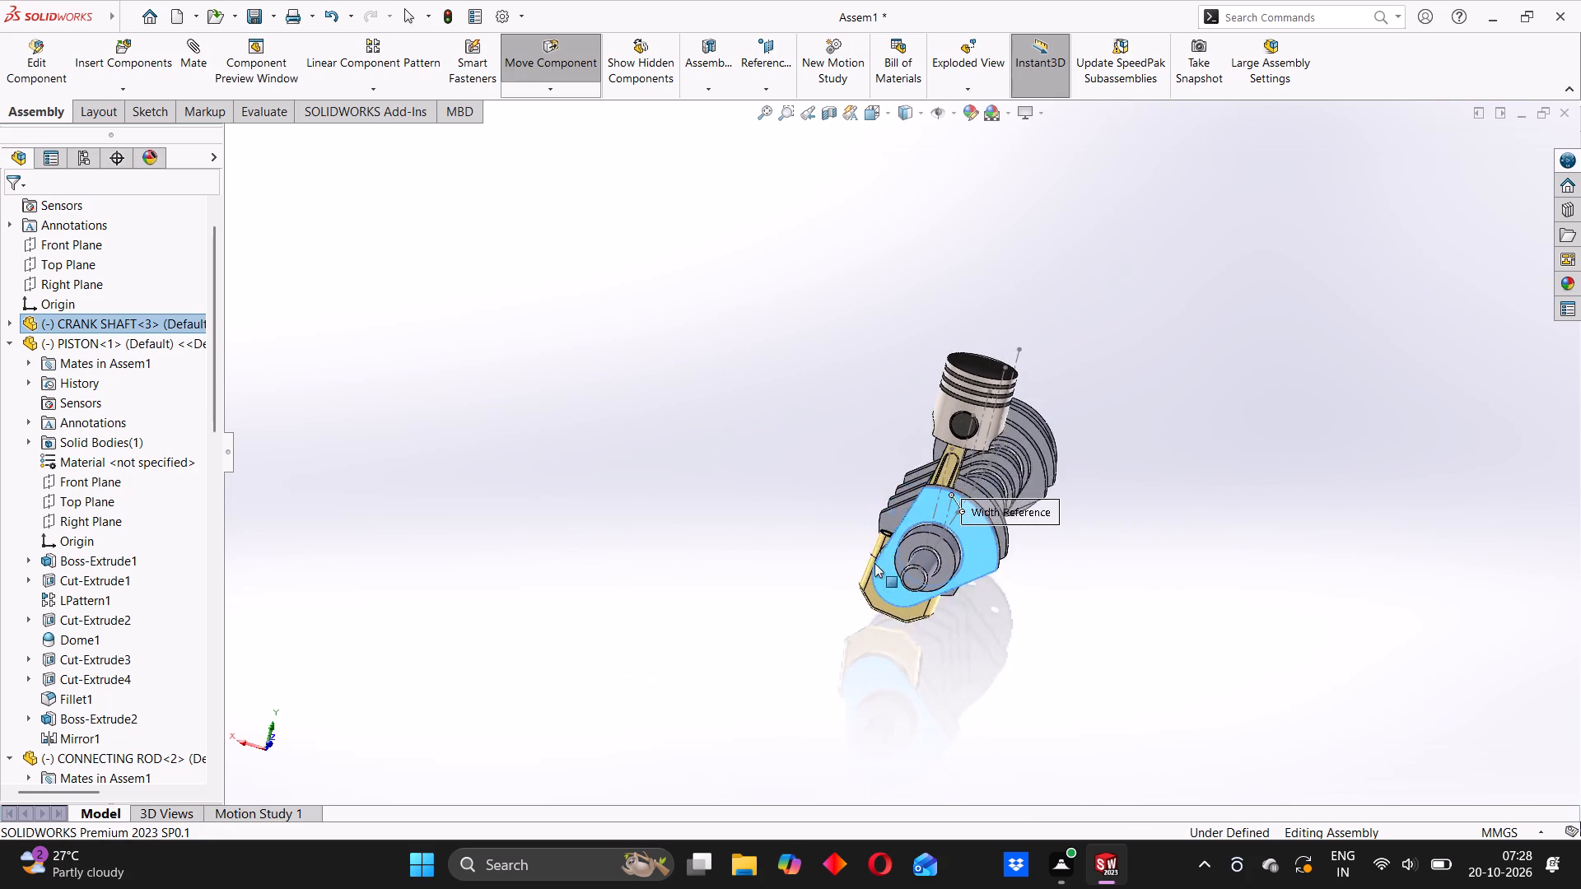
drag(874, 563, 1007, 506)
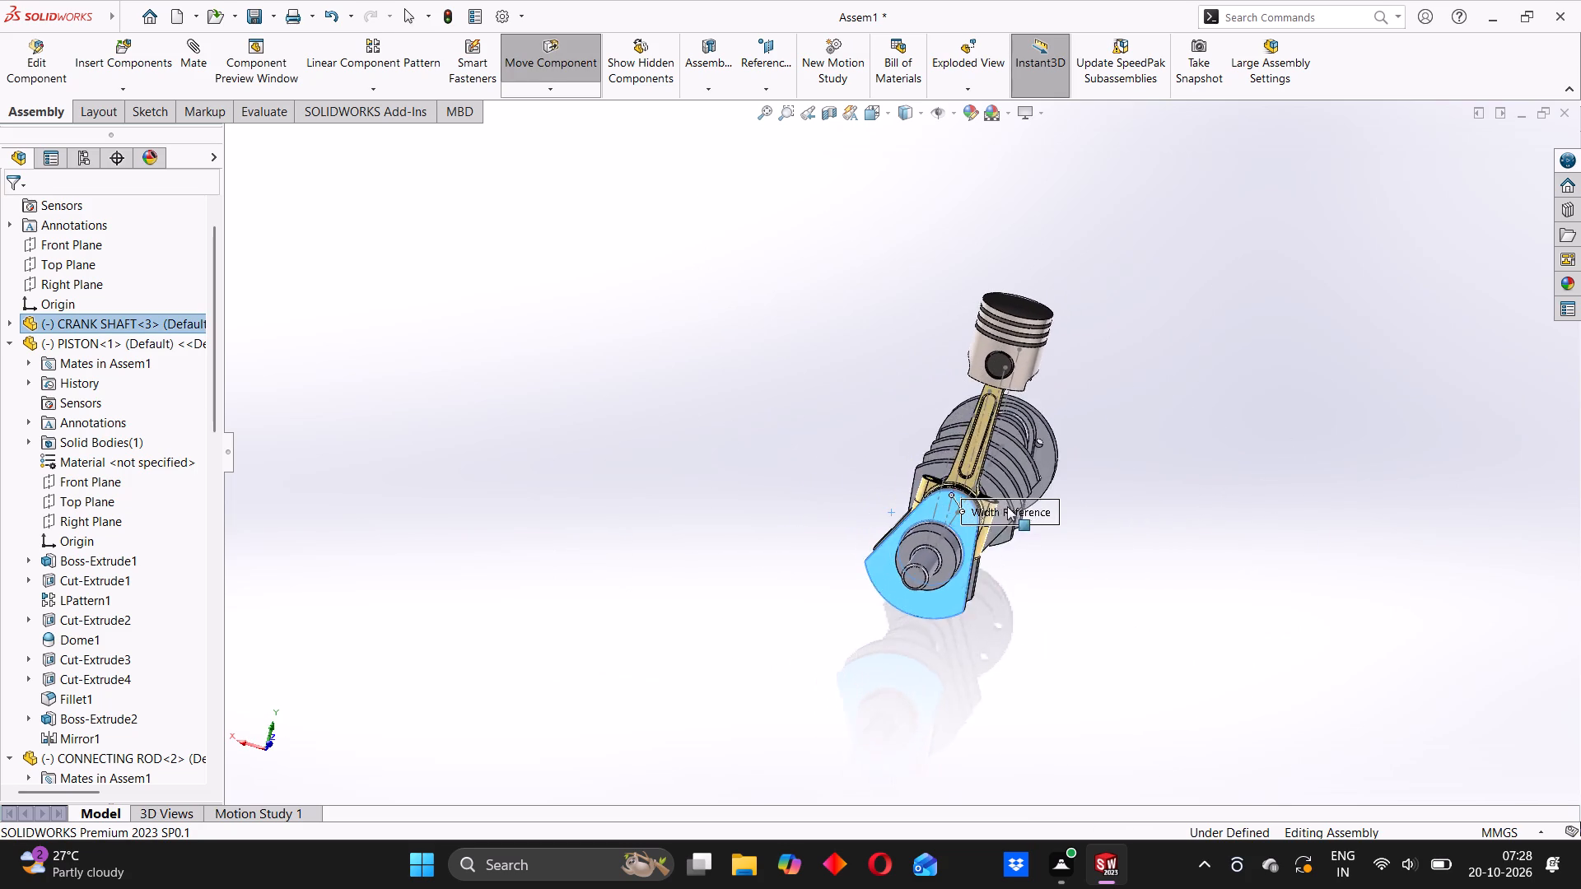
drag(1007, 506, 1014, 514)
Turn the crankshaft a little by its front web face while checking the piston's motion from the side.
scroll(1017, 603, up, 2)
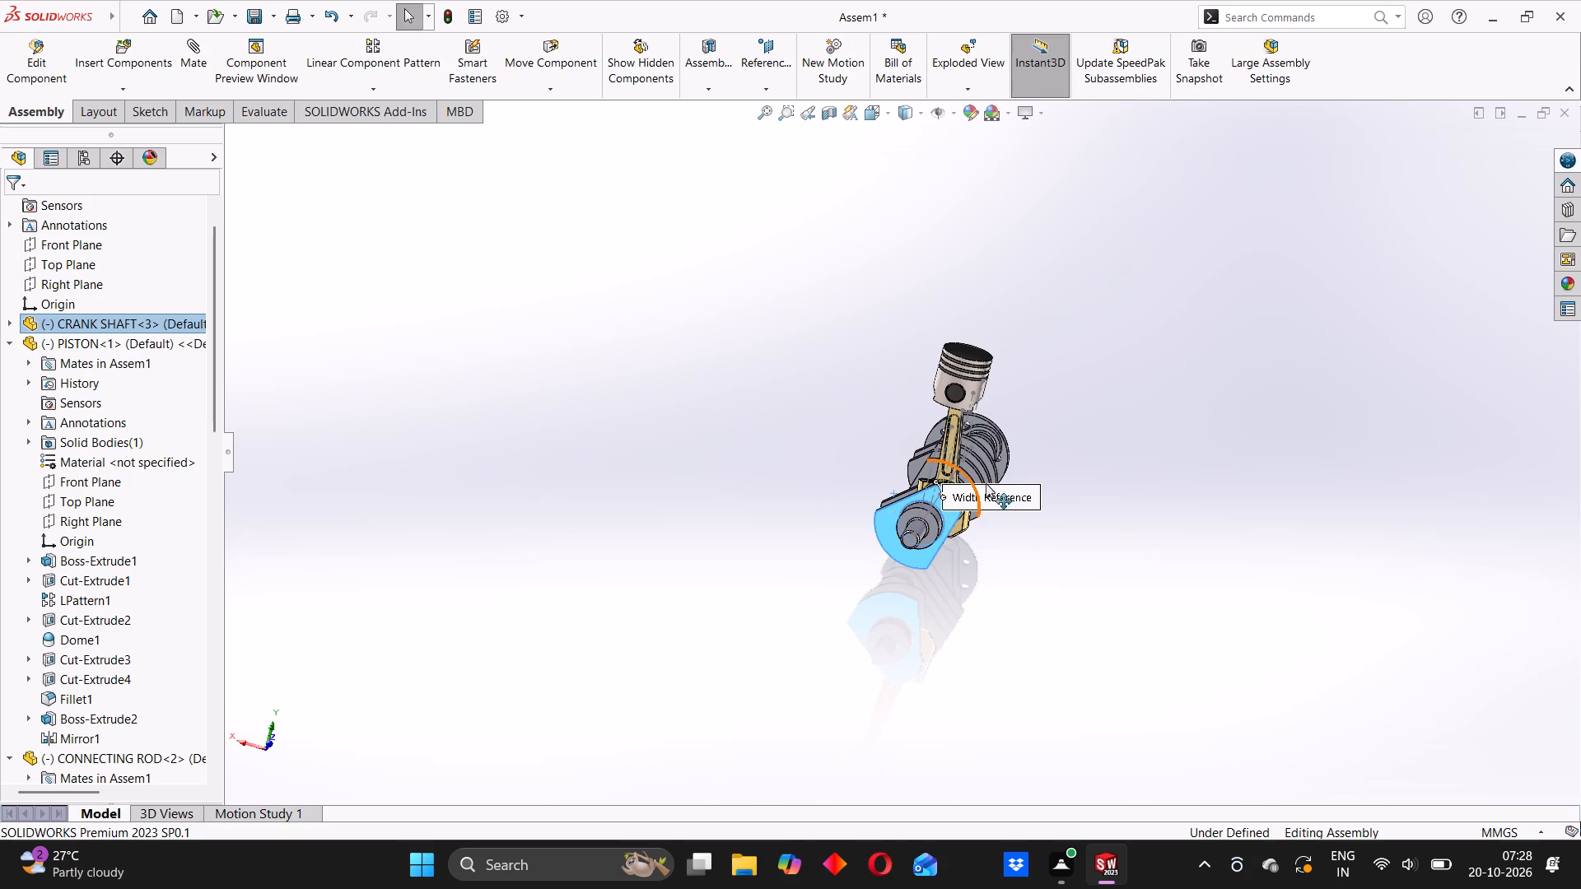
middle_drag(1050, 495, 914, 426)
click(702, 461)
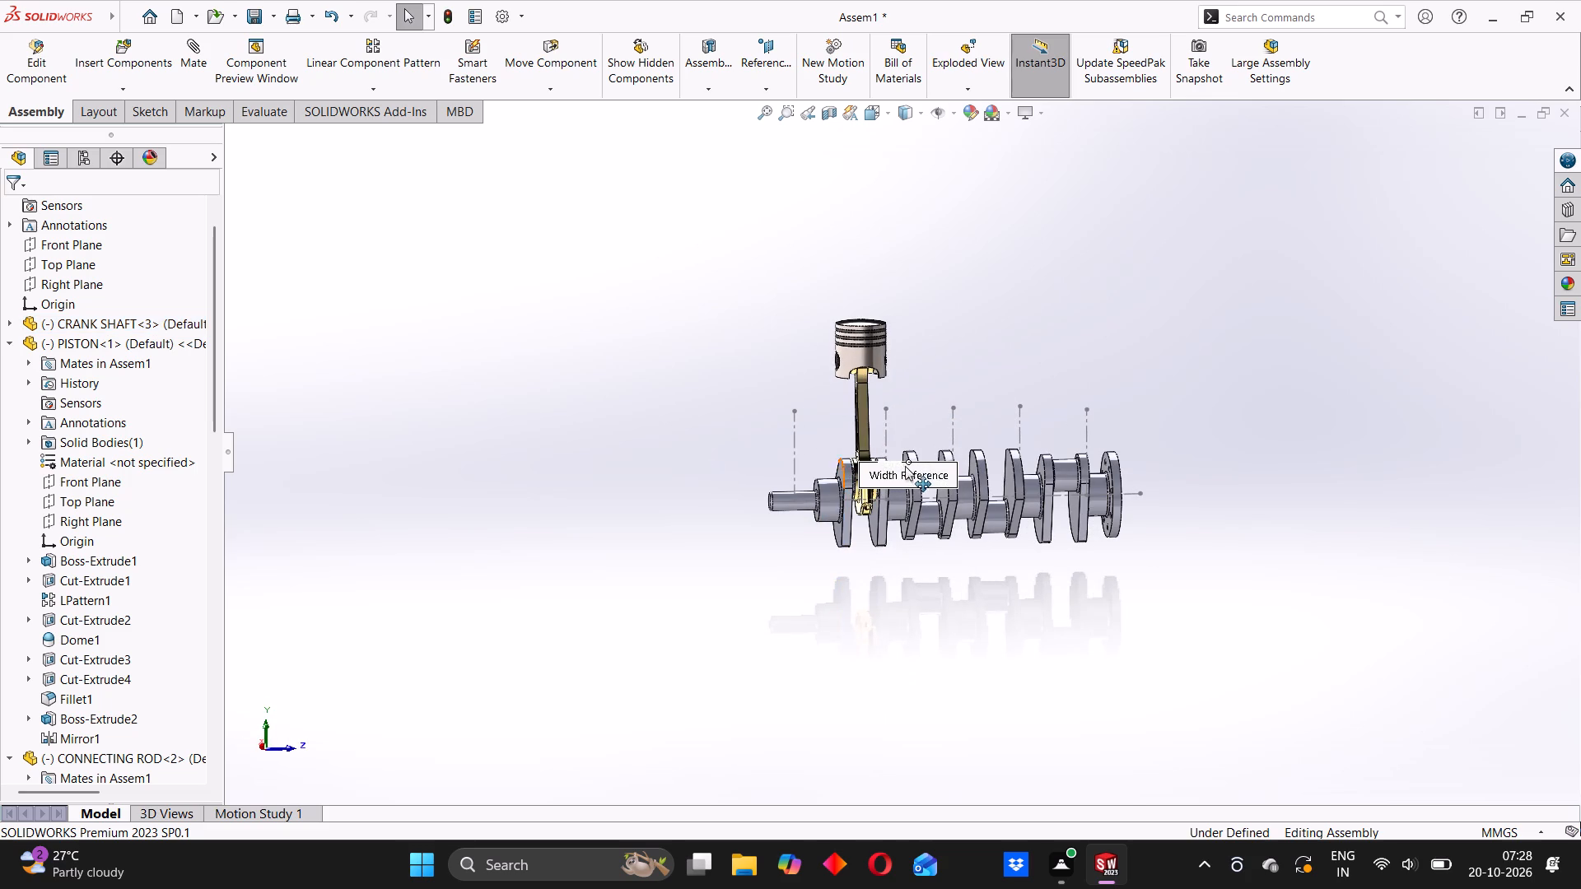
scroll(899, 456, down, 5)
middle_drag(834, 458, 875, 447)
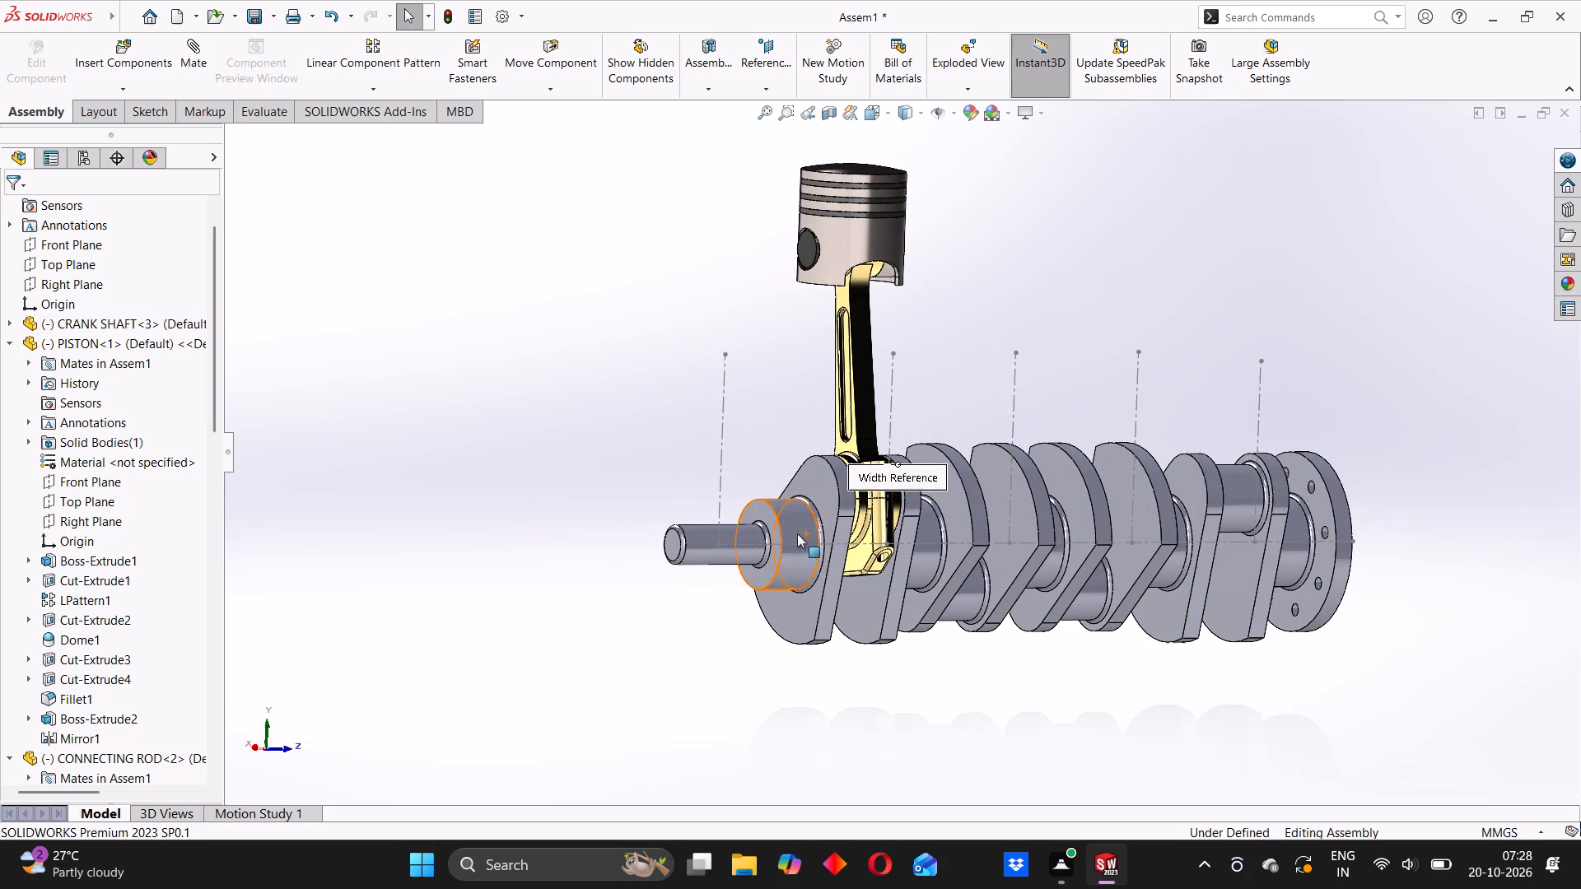
drag(818, 498, 864, 491)
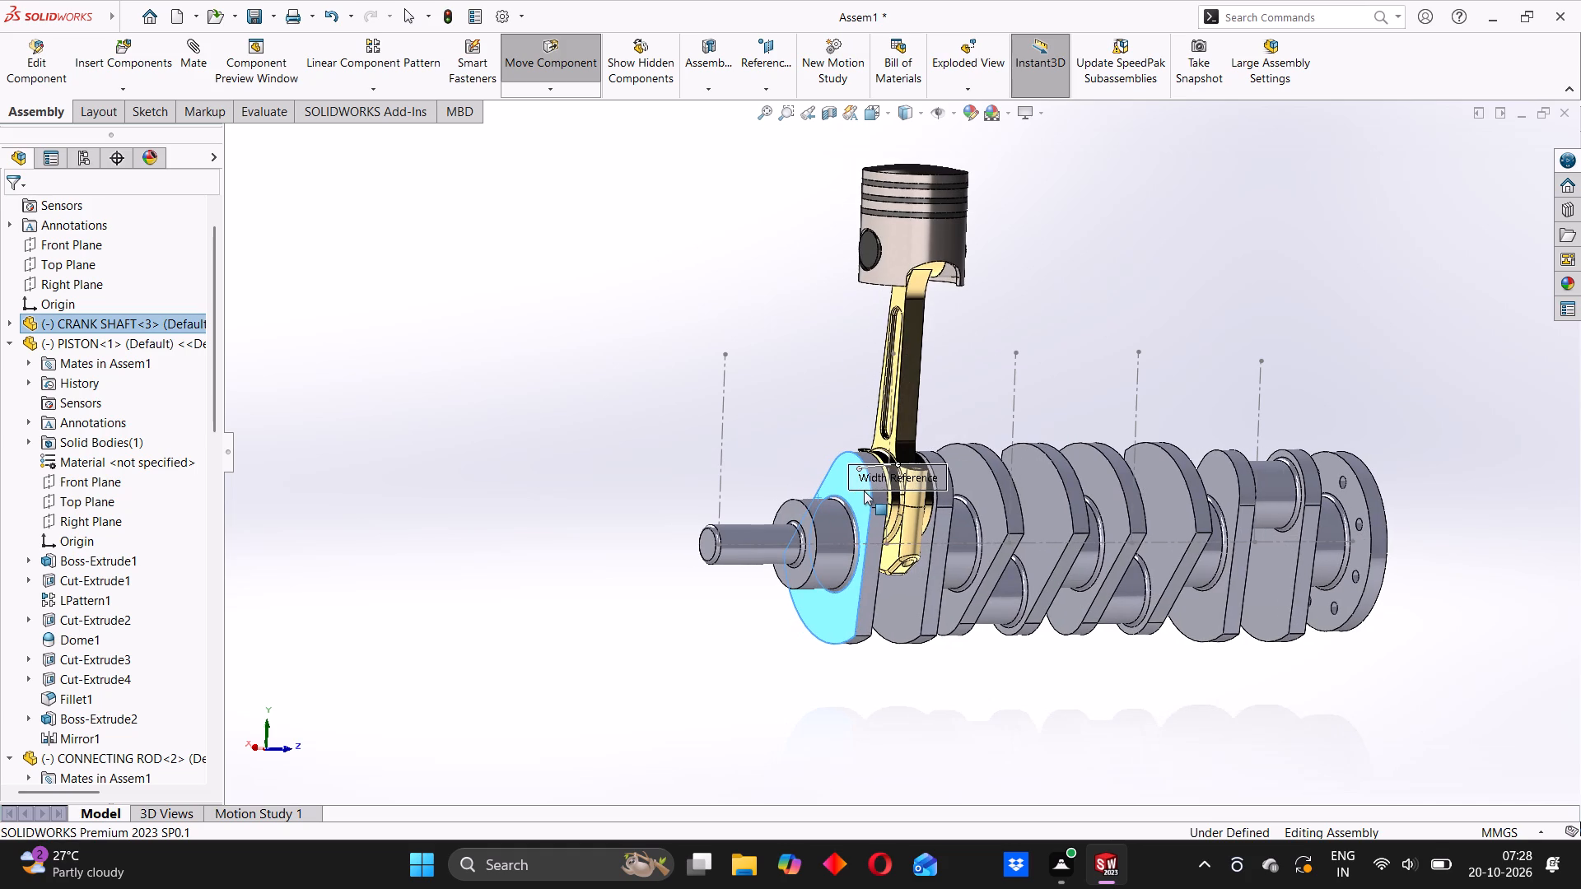
drag(864, 491, 860, 491)
middle_drag(991, 375, 984, 375)
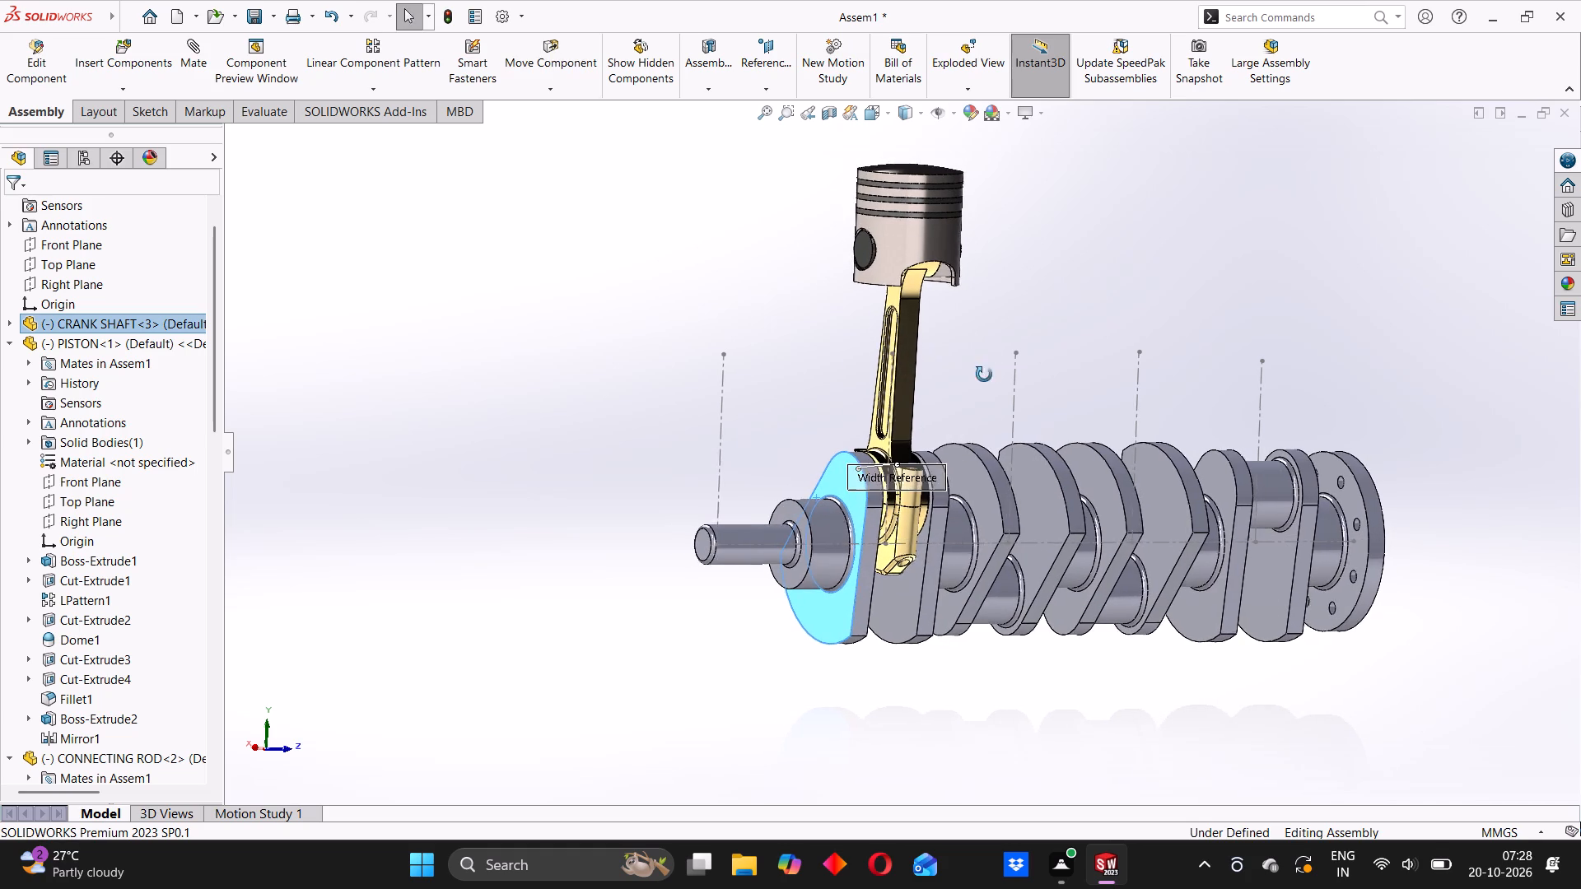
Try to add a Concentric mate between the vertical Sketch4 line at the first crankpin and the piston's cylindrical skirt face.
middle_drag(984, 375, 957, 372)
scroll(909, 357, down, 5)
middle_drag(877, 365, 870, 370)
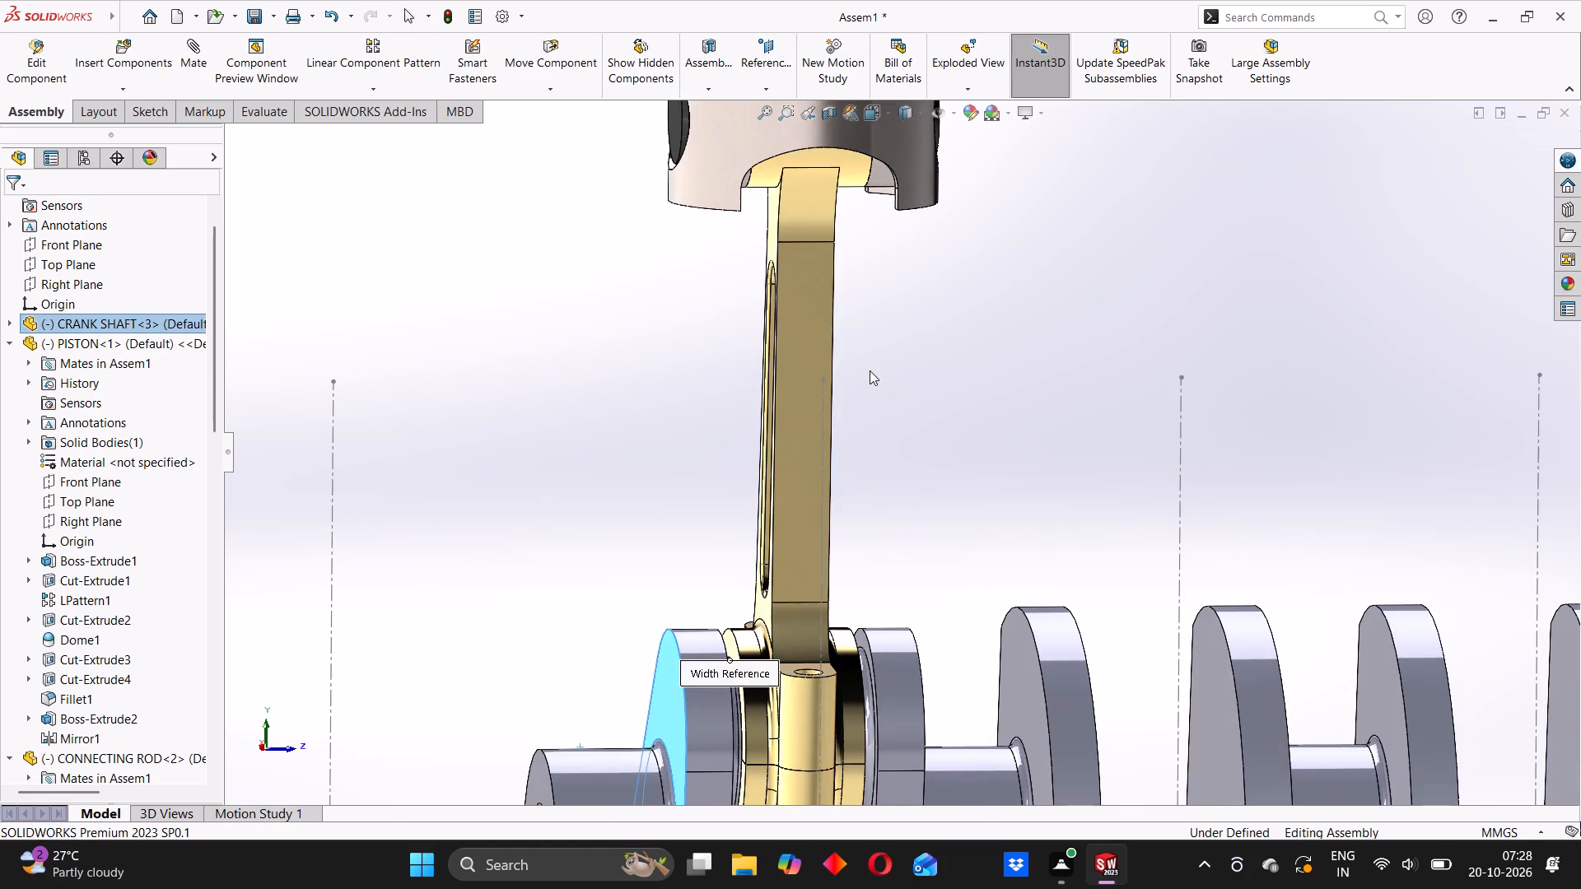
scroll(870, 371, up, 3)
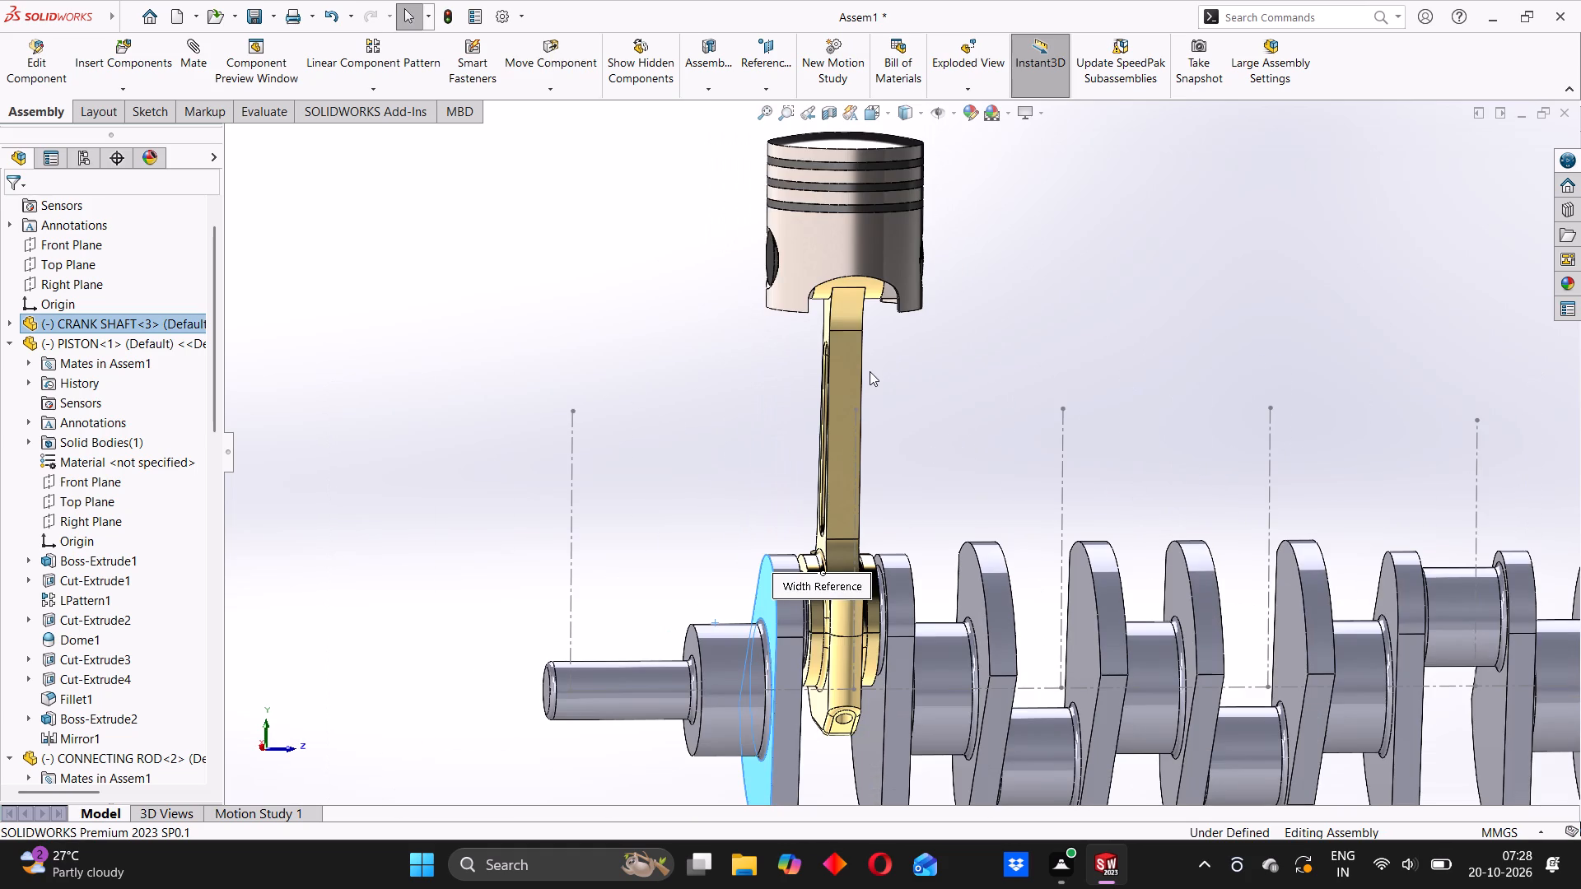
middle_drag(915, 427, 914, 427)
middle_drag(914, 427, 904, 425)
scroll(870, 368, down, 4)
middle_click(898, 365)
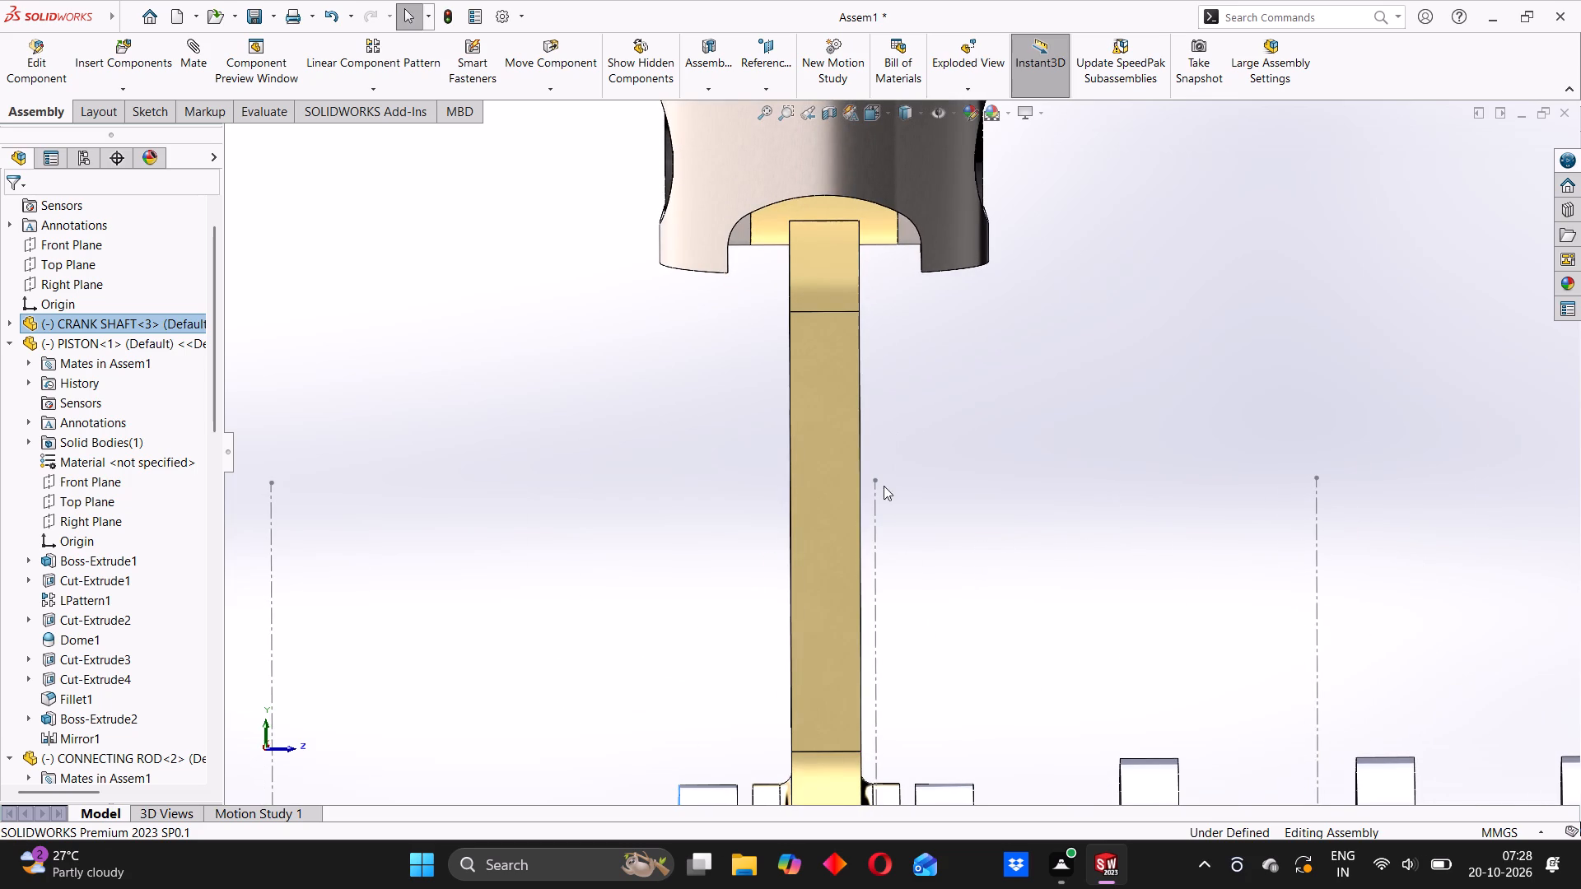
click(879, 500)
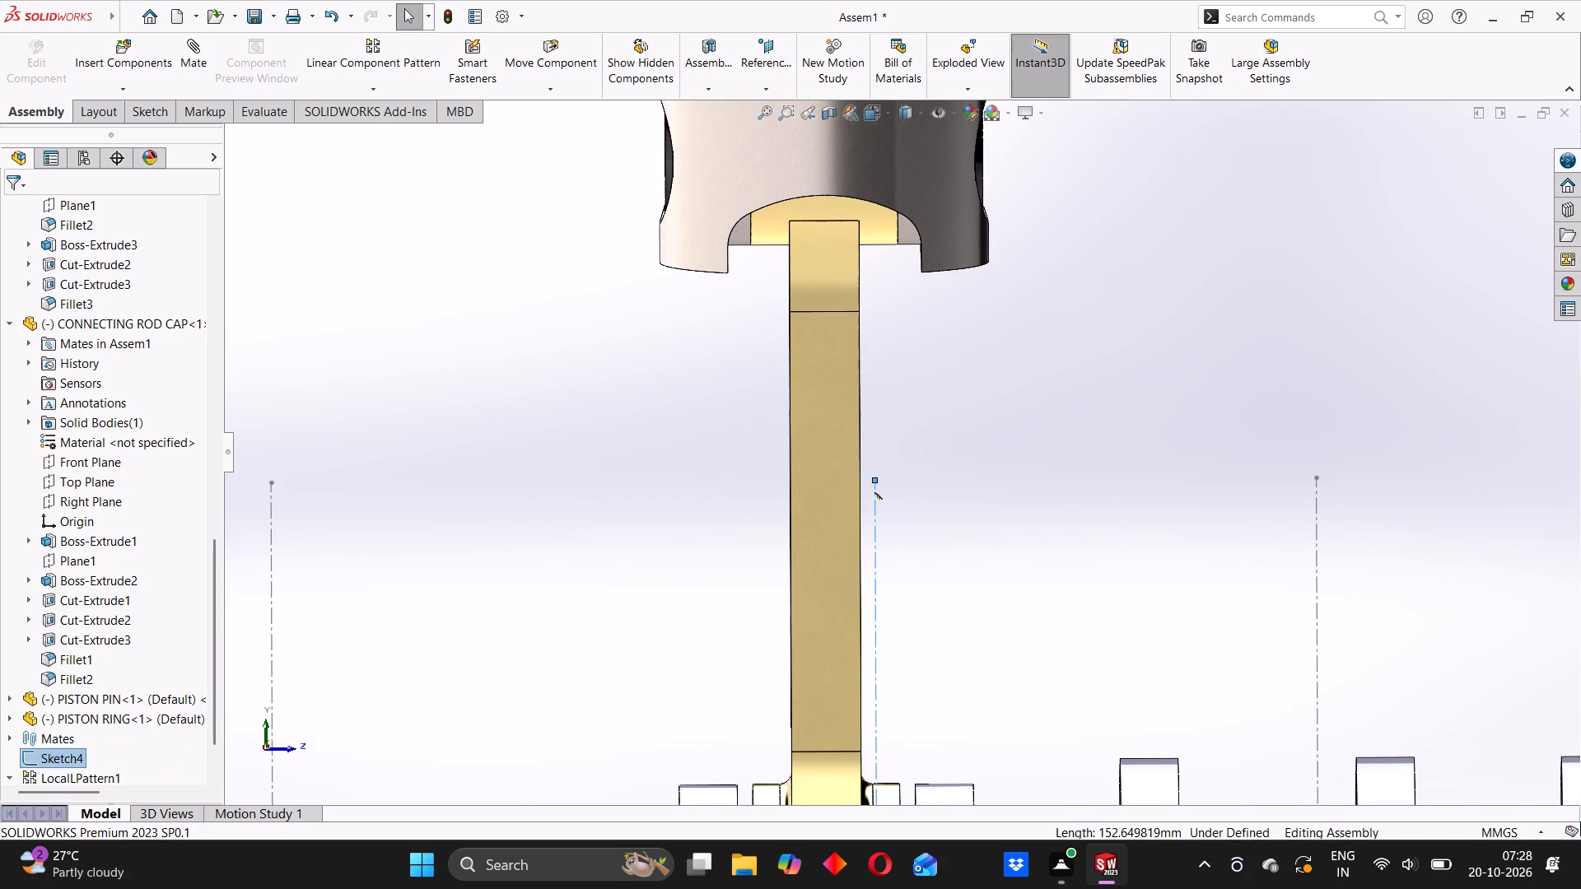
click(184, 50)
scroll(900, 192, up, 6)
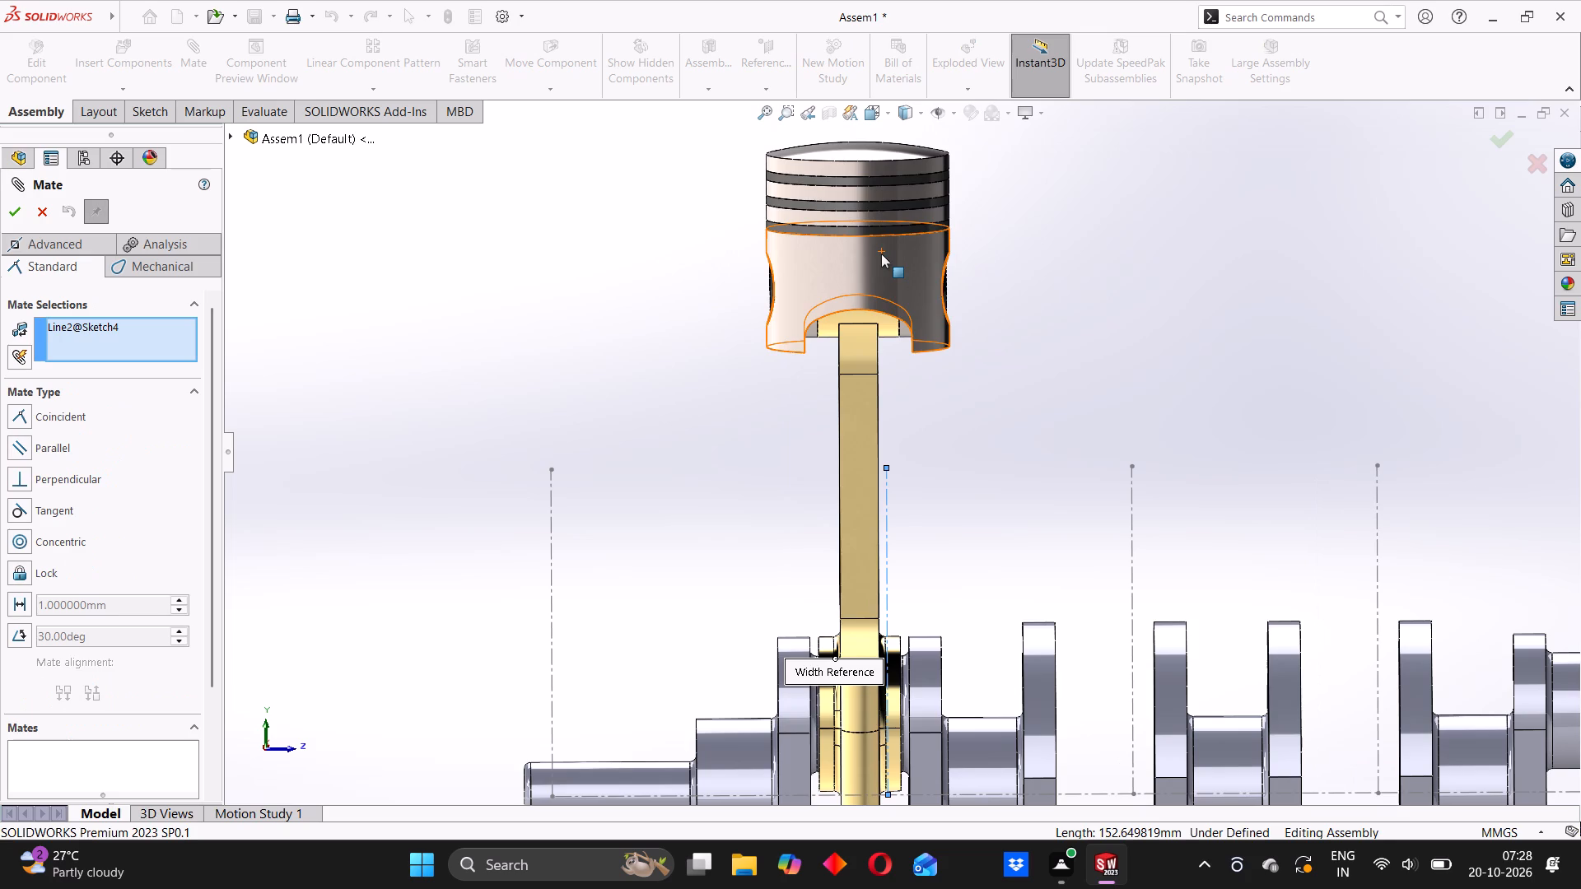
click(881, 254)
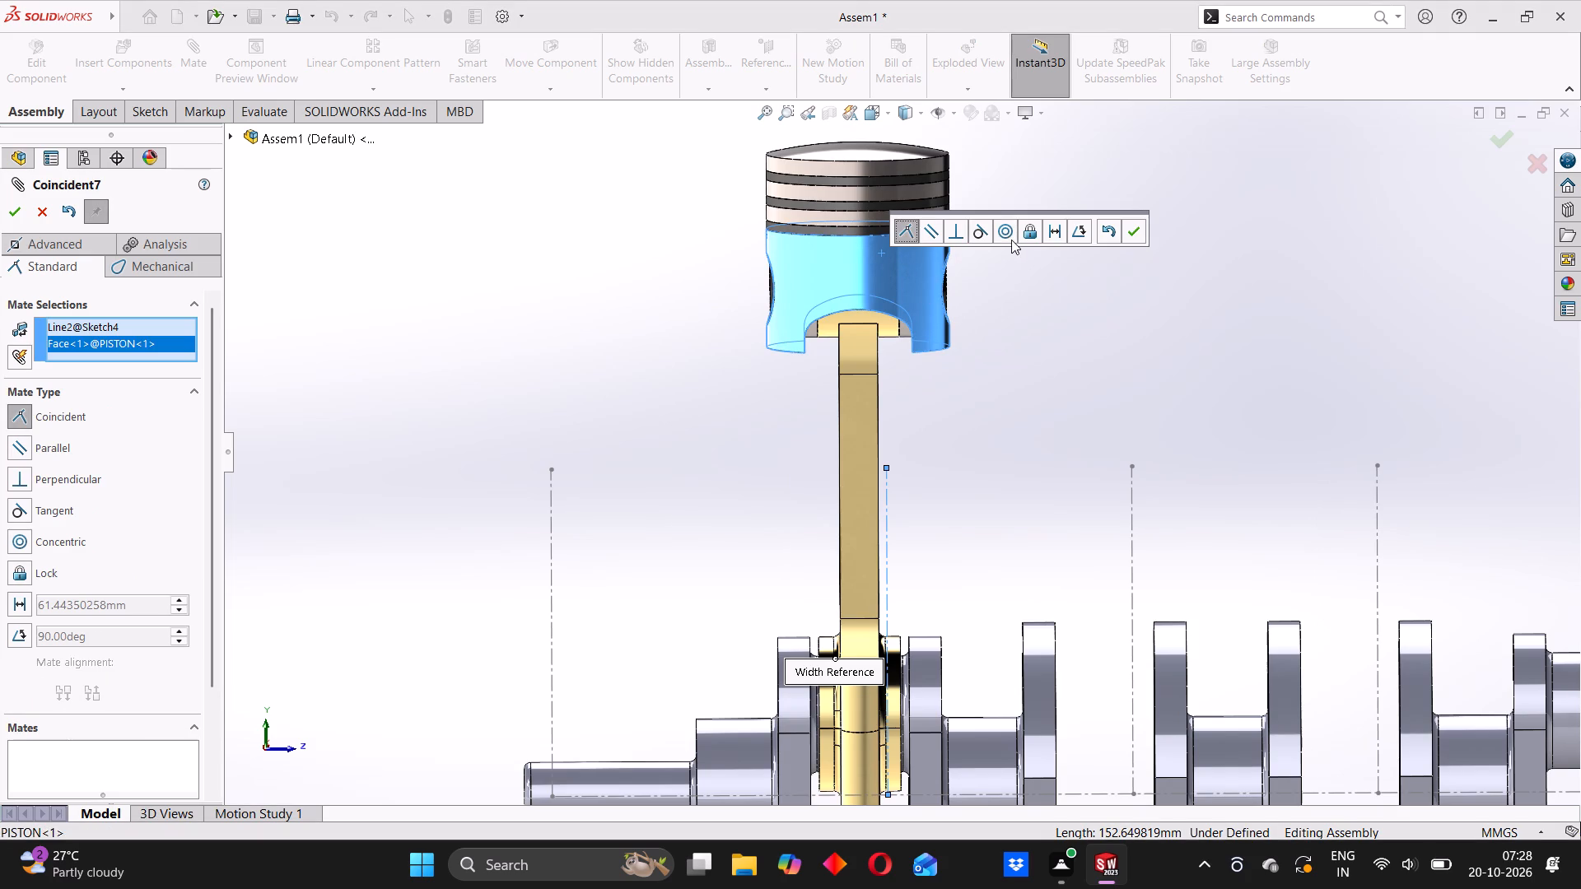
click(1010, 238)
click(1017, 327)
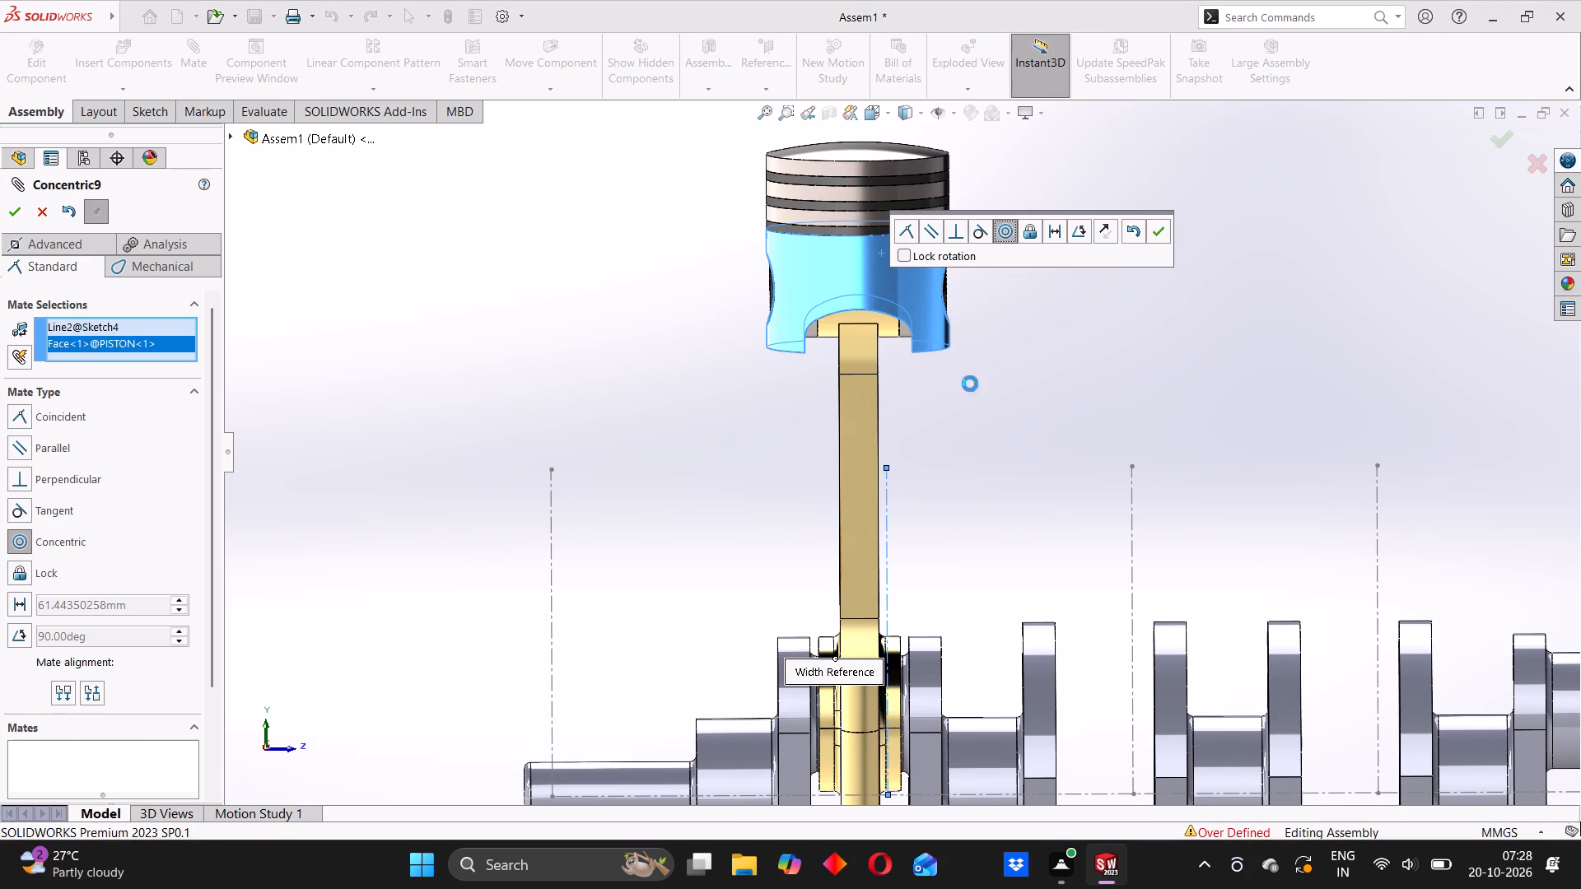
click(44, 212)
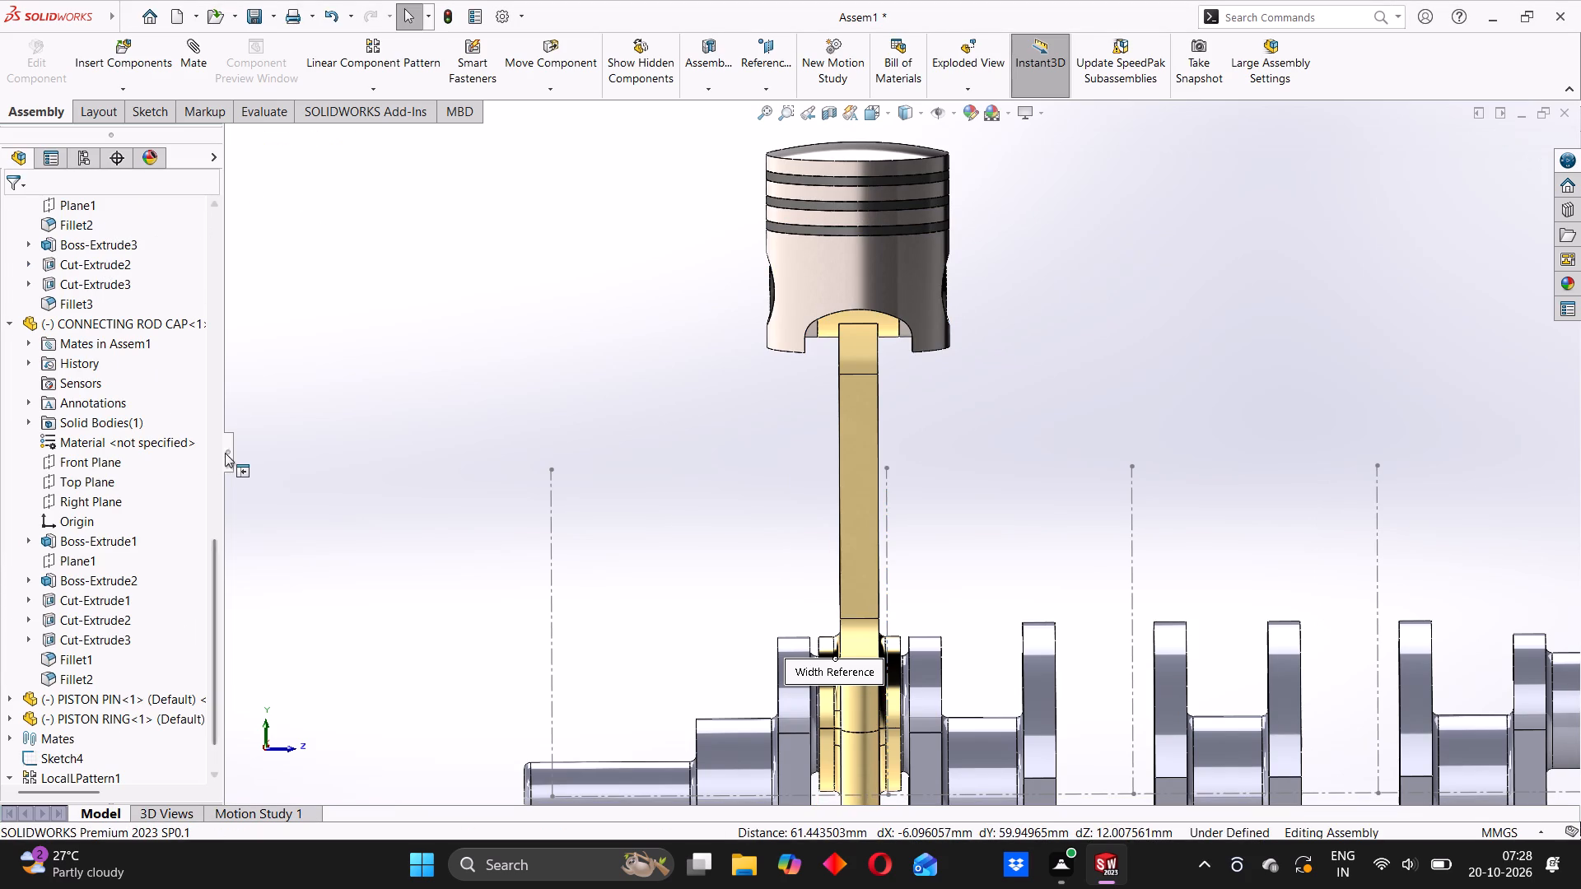
Delete the existing Coincident mate between the piston's skirt face and the Sketch4 line from the assembly's mates.
drag(217, 570, 199, 756)
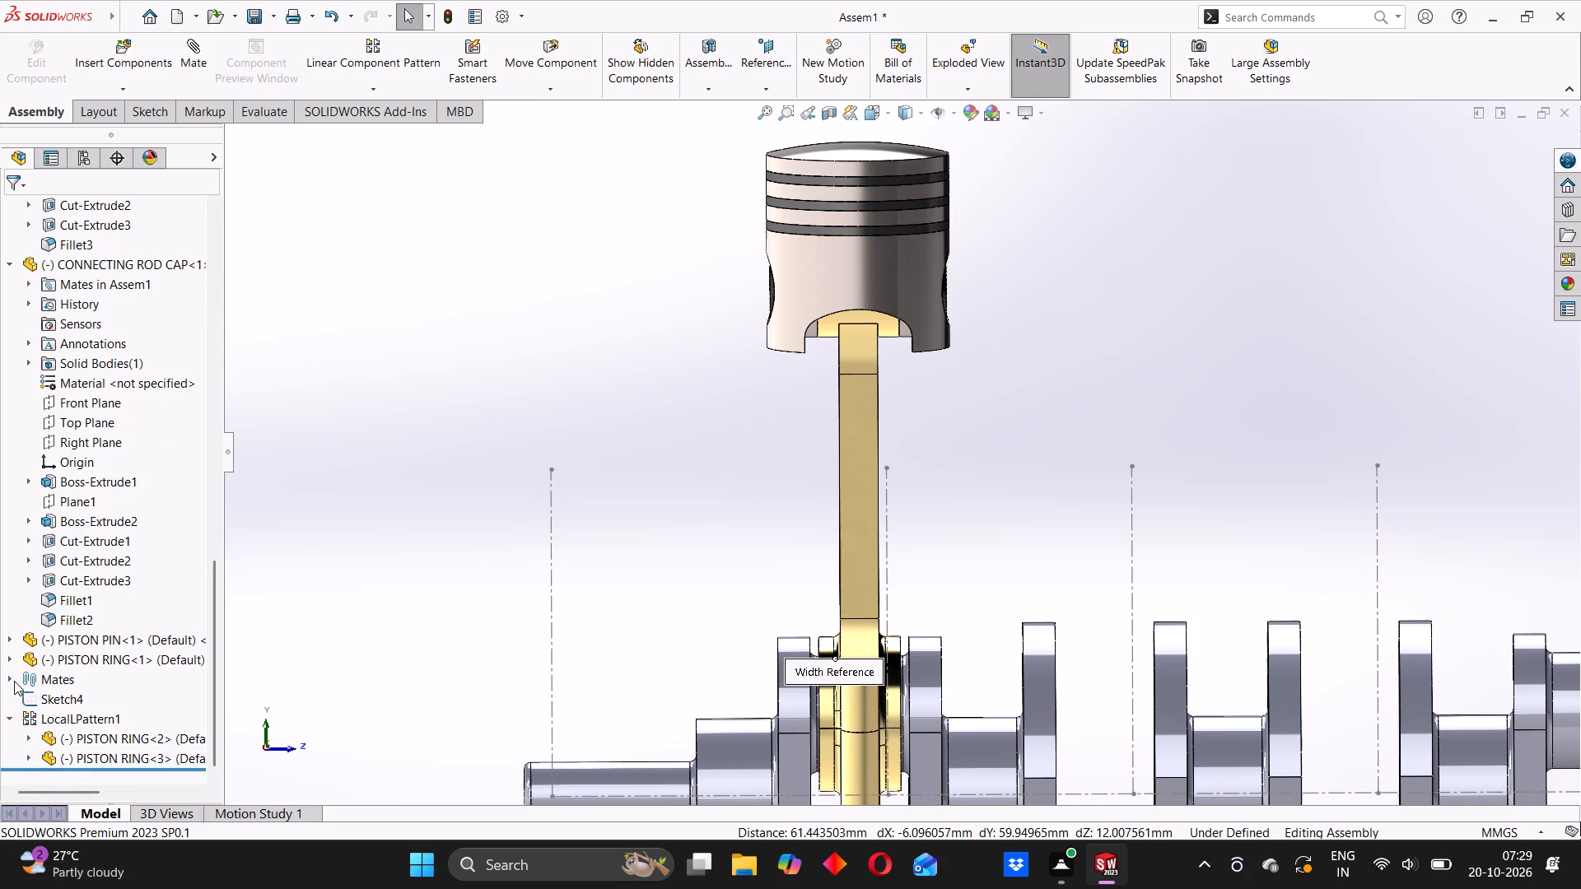
click(10, 678)
scroll(102, 681, down, 5)
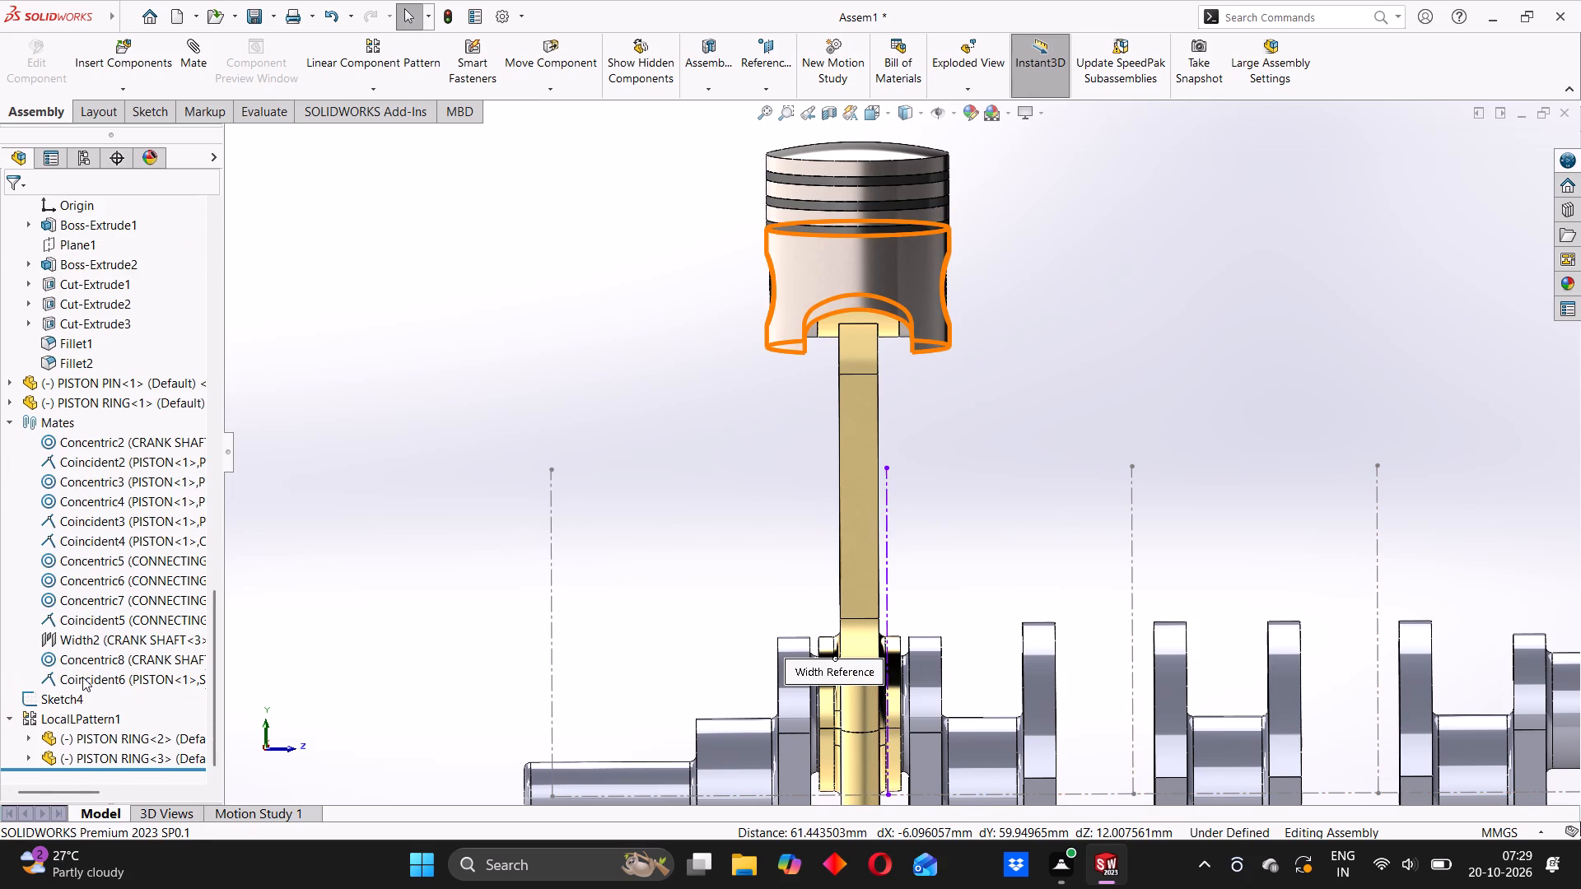
right_click(82, 677)
click(109, 625)
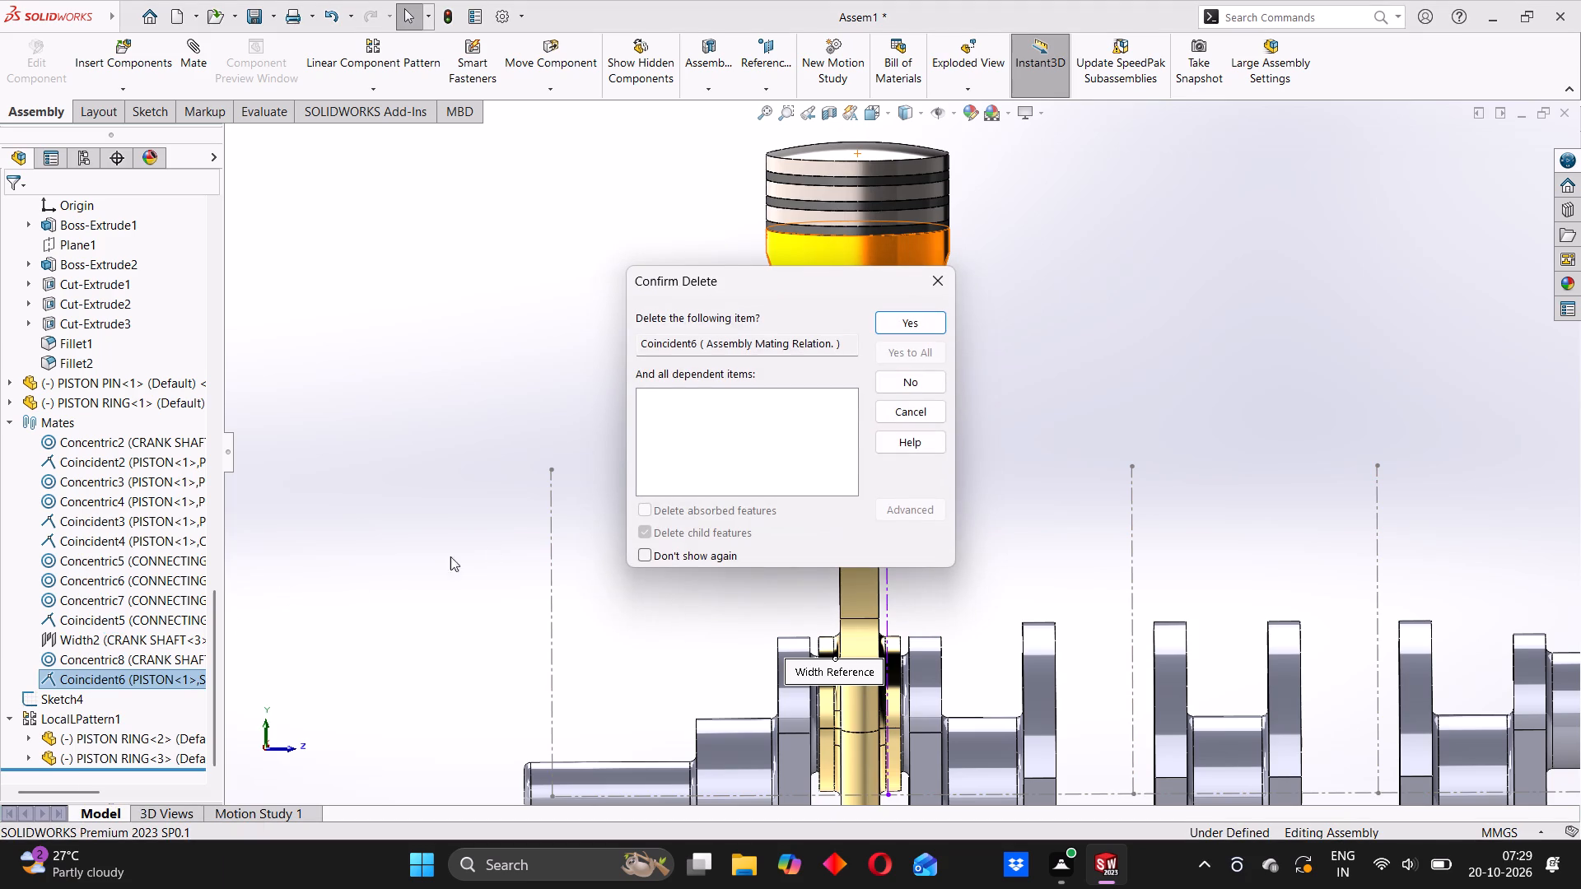
click(904, 326)
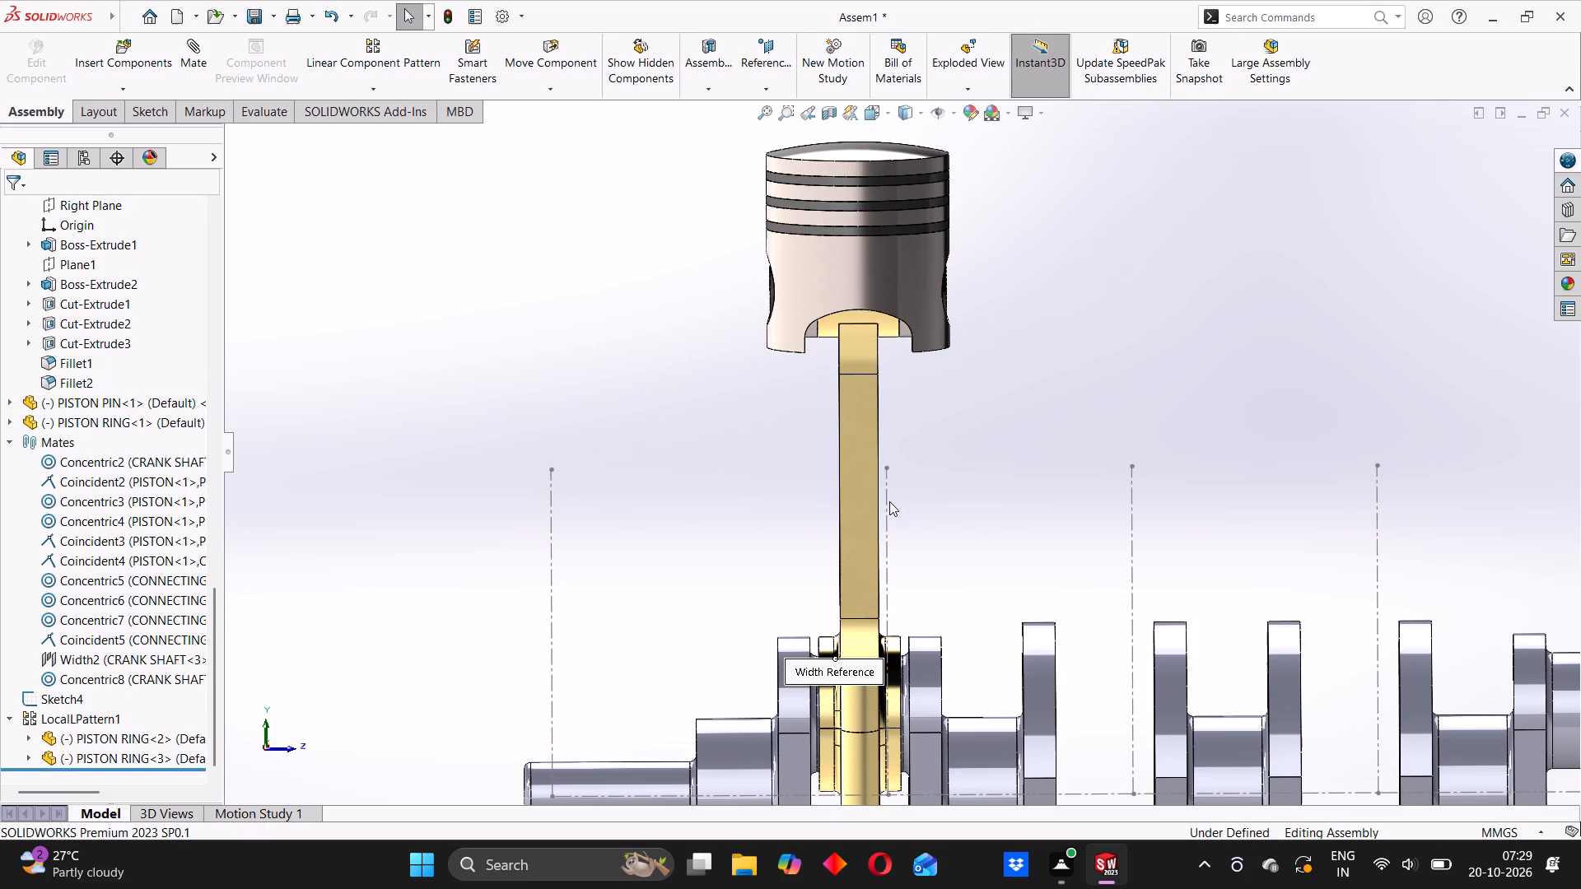
Add a Concentric mate between the vertical Sketch4 line at the first crankpin and the piston's cylindrical skirt face.
click(888, 505)
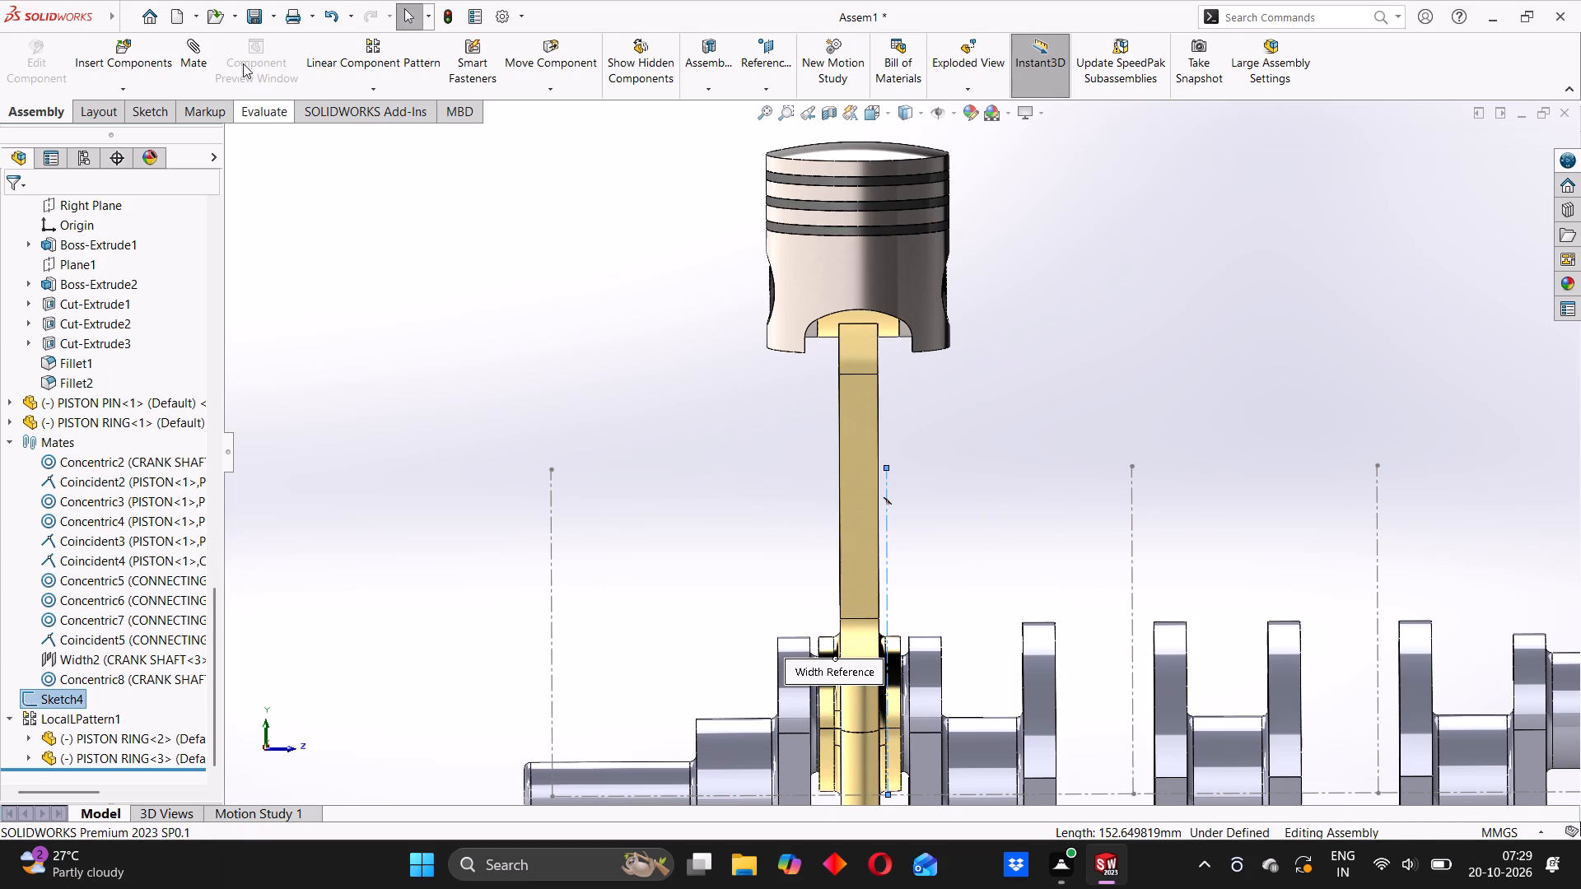
click(180, 46)
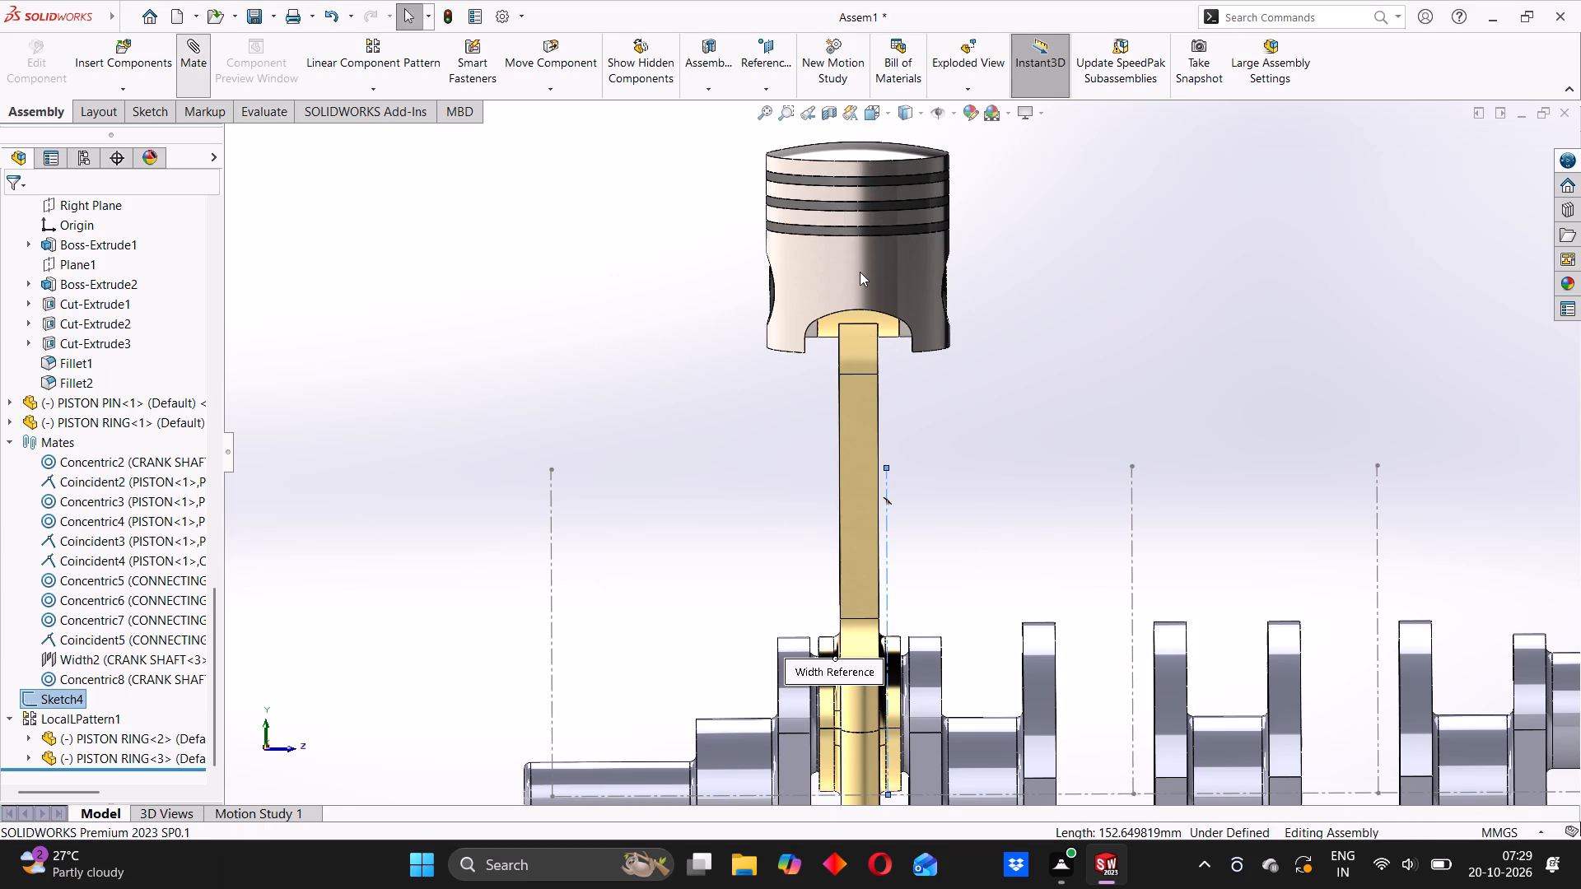
click(857, 273)
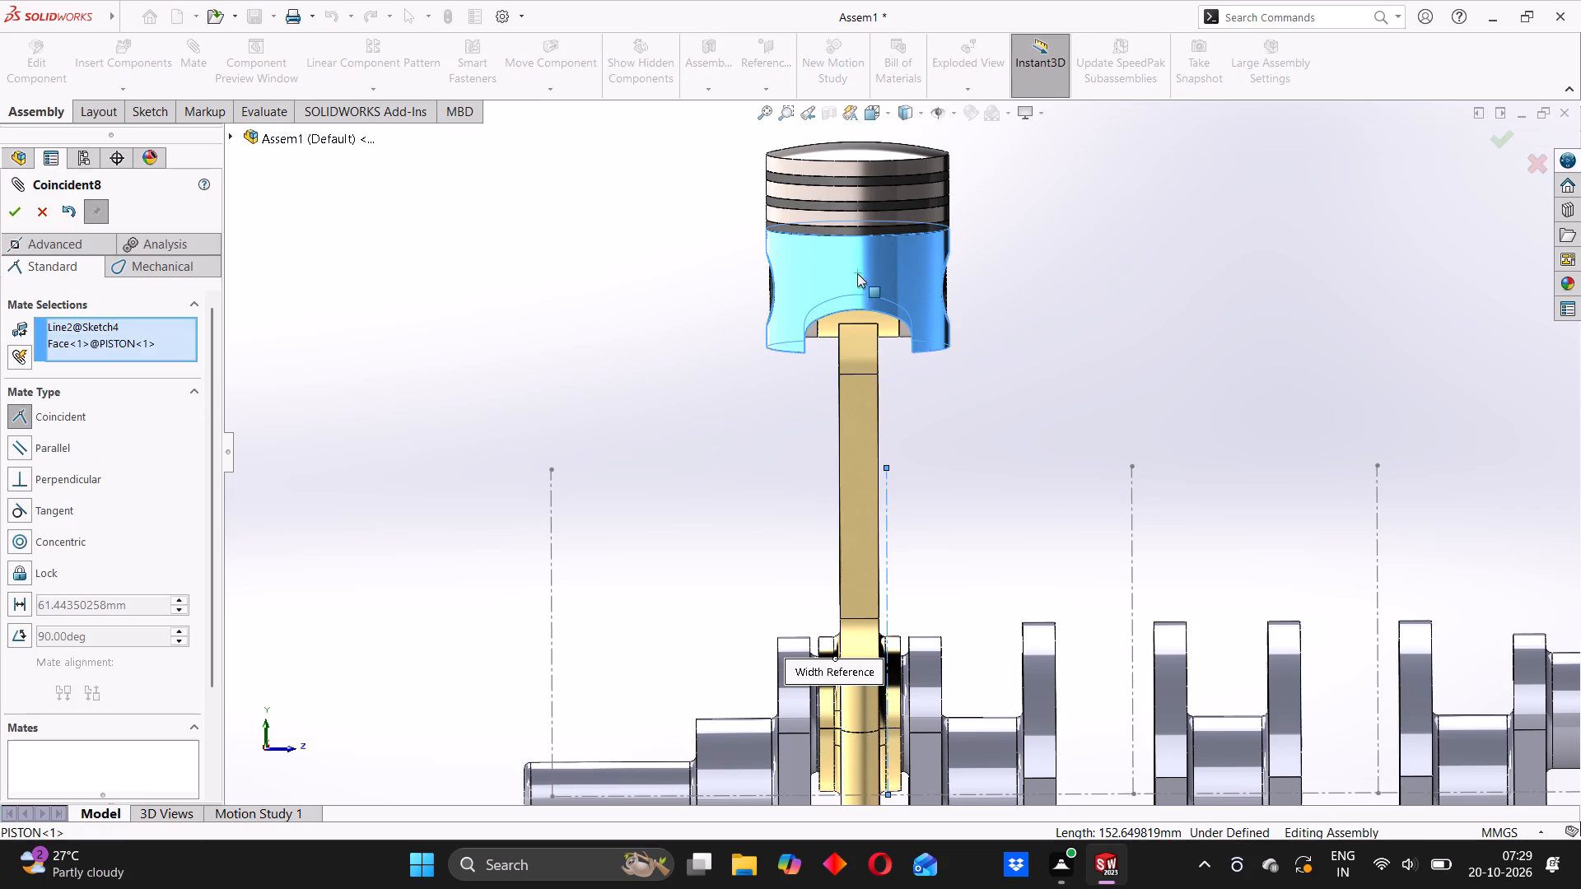
click(985, 243)
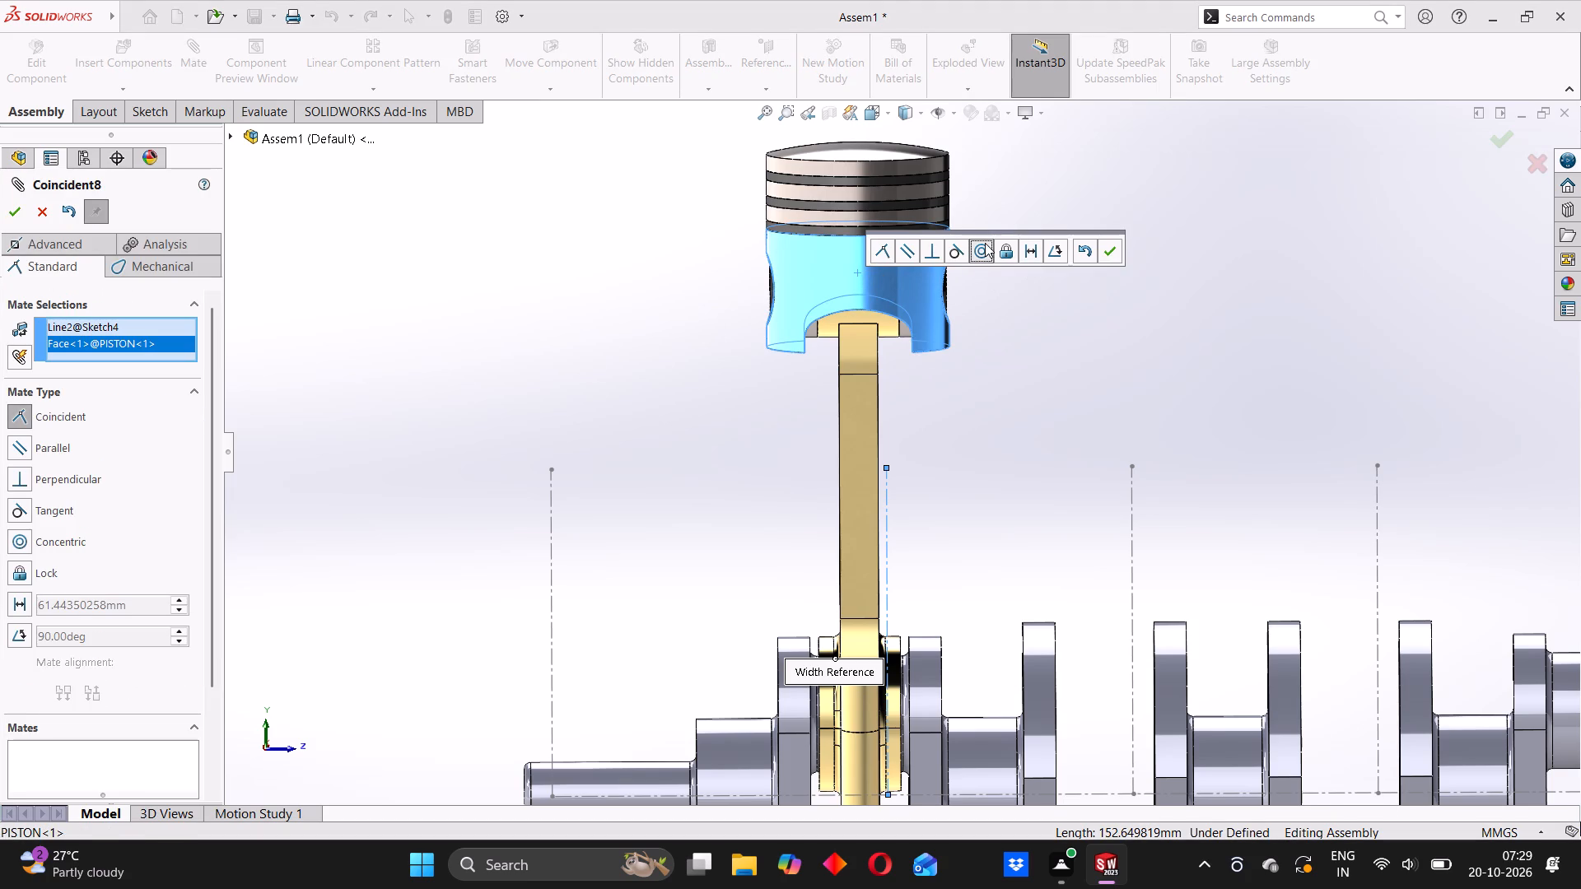
click(1133, 254)
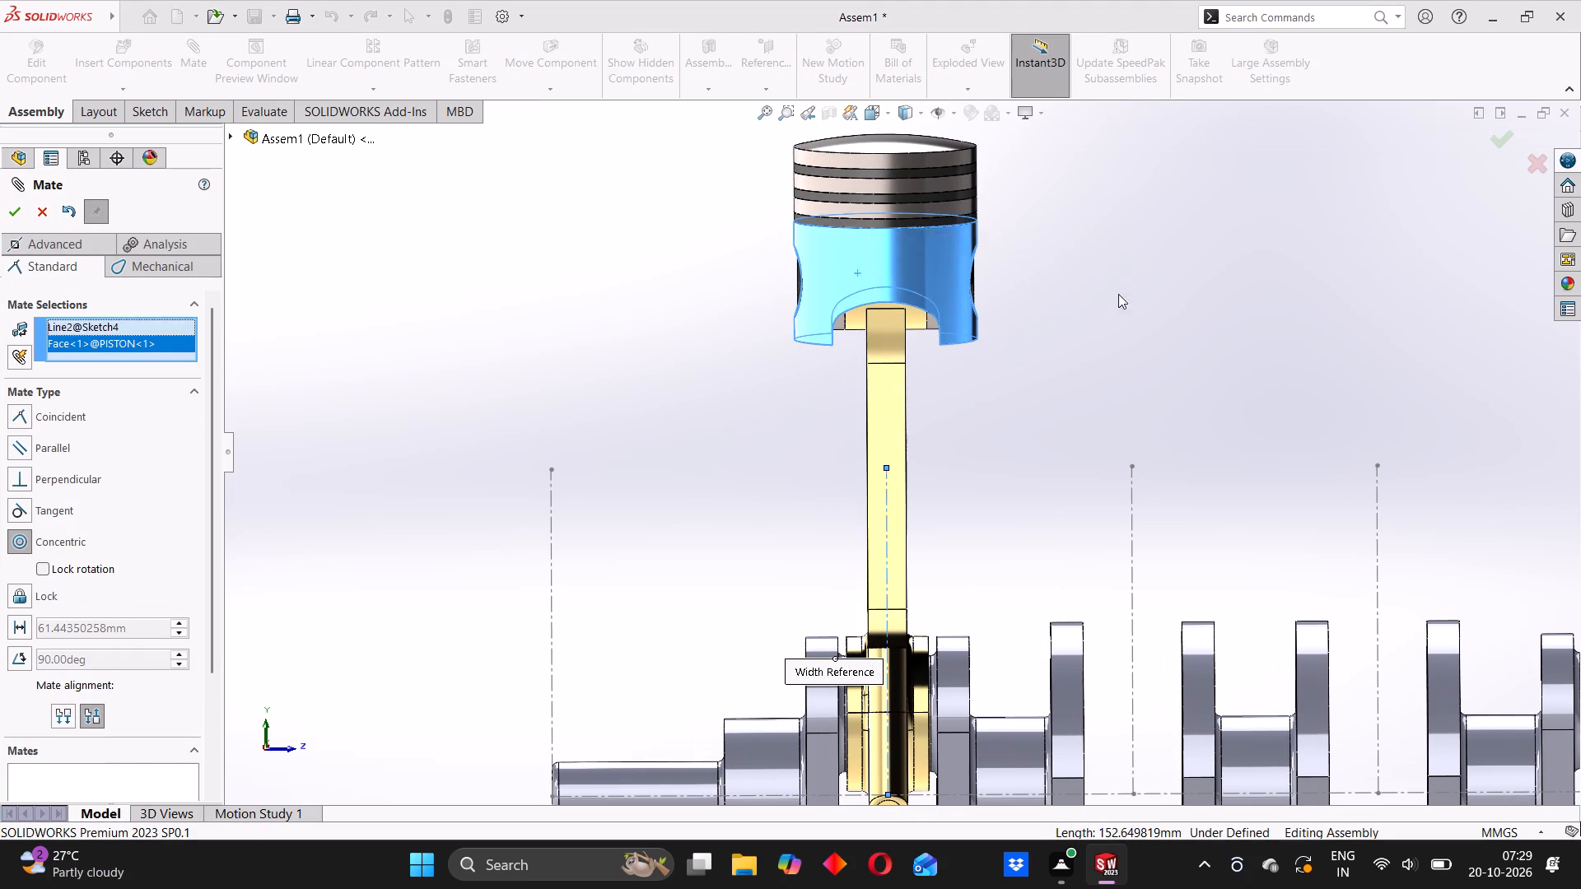
Turn the crankshaft back and forth by a middle web to check the piston and rod motion, and leave the Mate command.
scroll(926, 393, up, 2)
middle_drag(920, 386, 1045, 447)
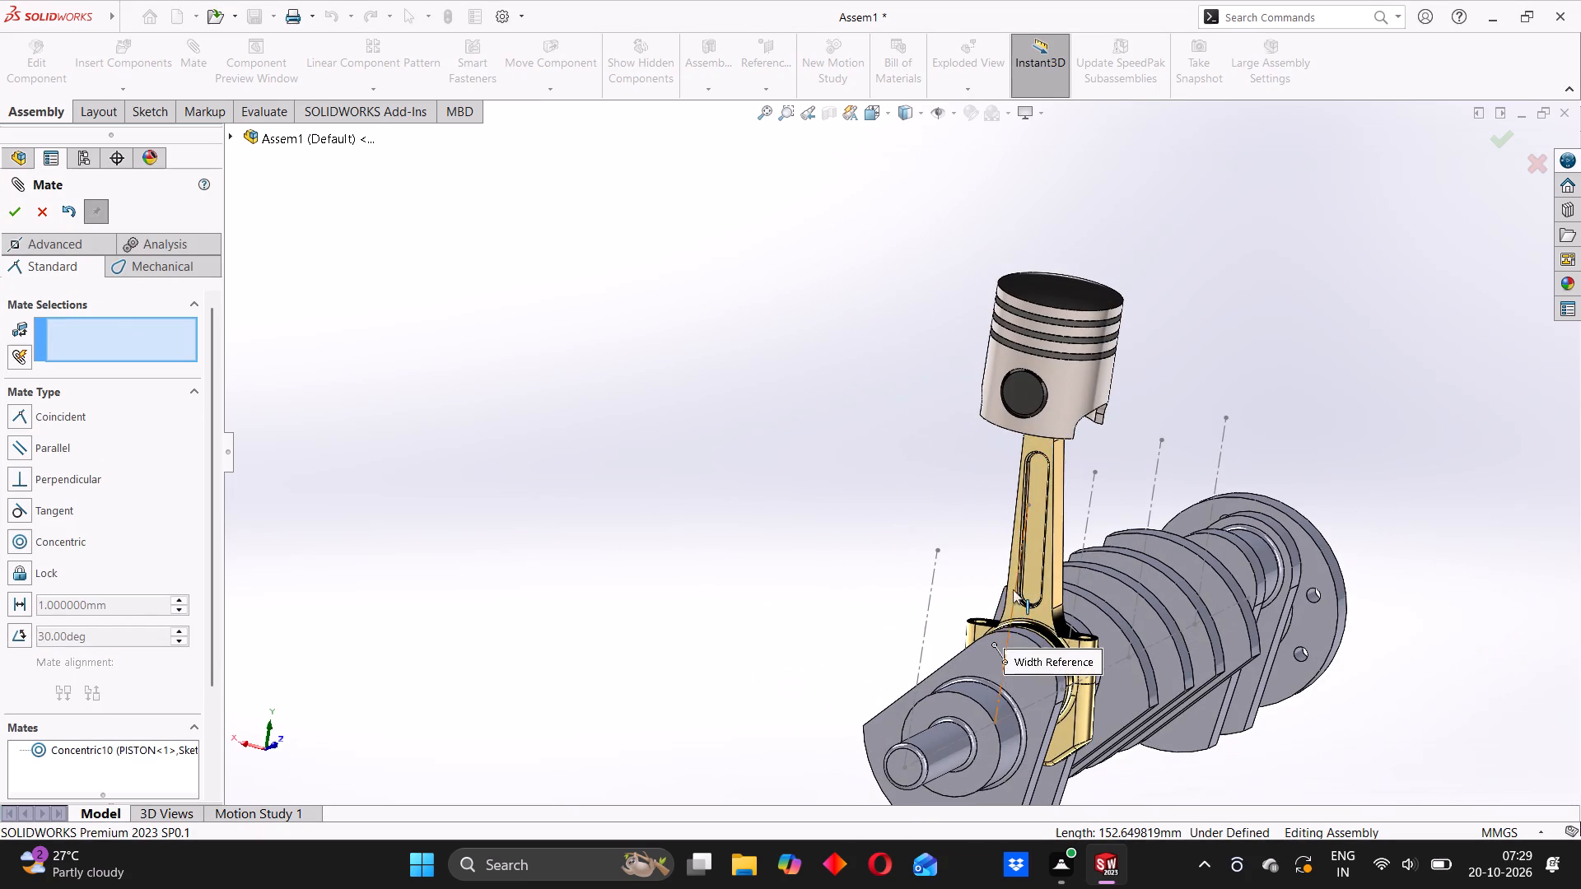
scroll(948, 538, up, 3)
middle_drag(1022, 492, 988, 486)
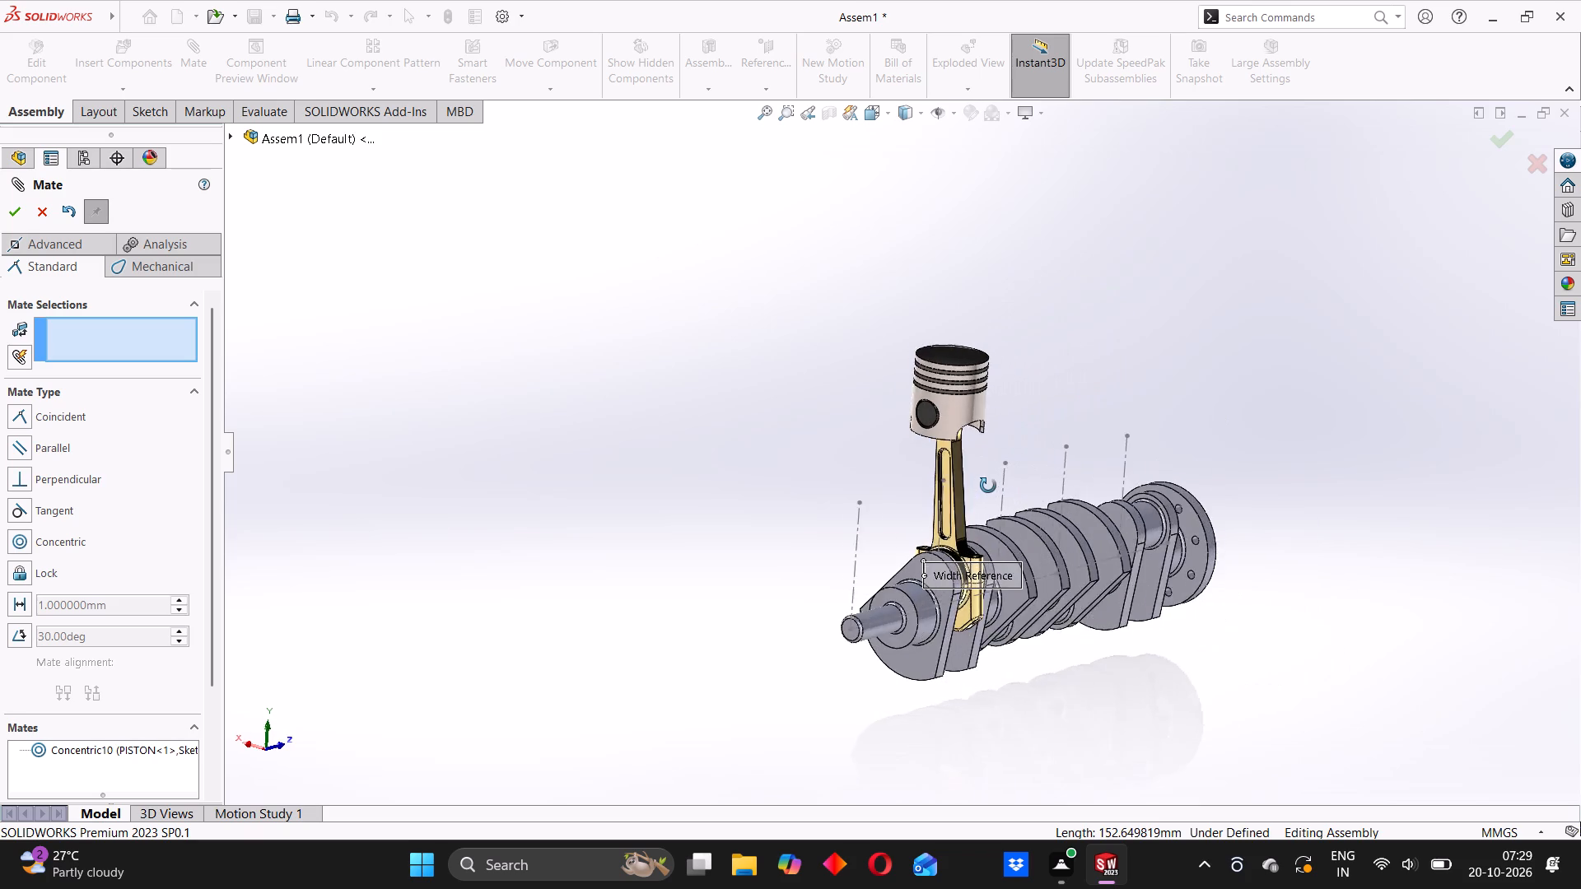
middle_drag(988, 486, 964, 482)
drag(1034, 555, 968, 476)
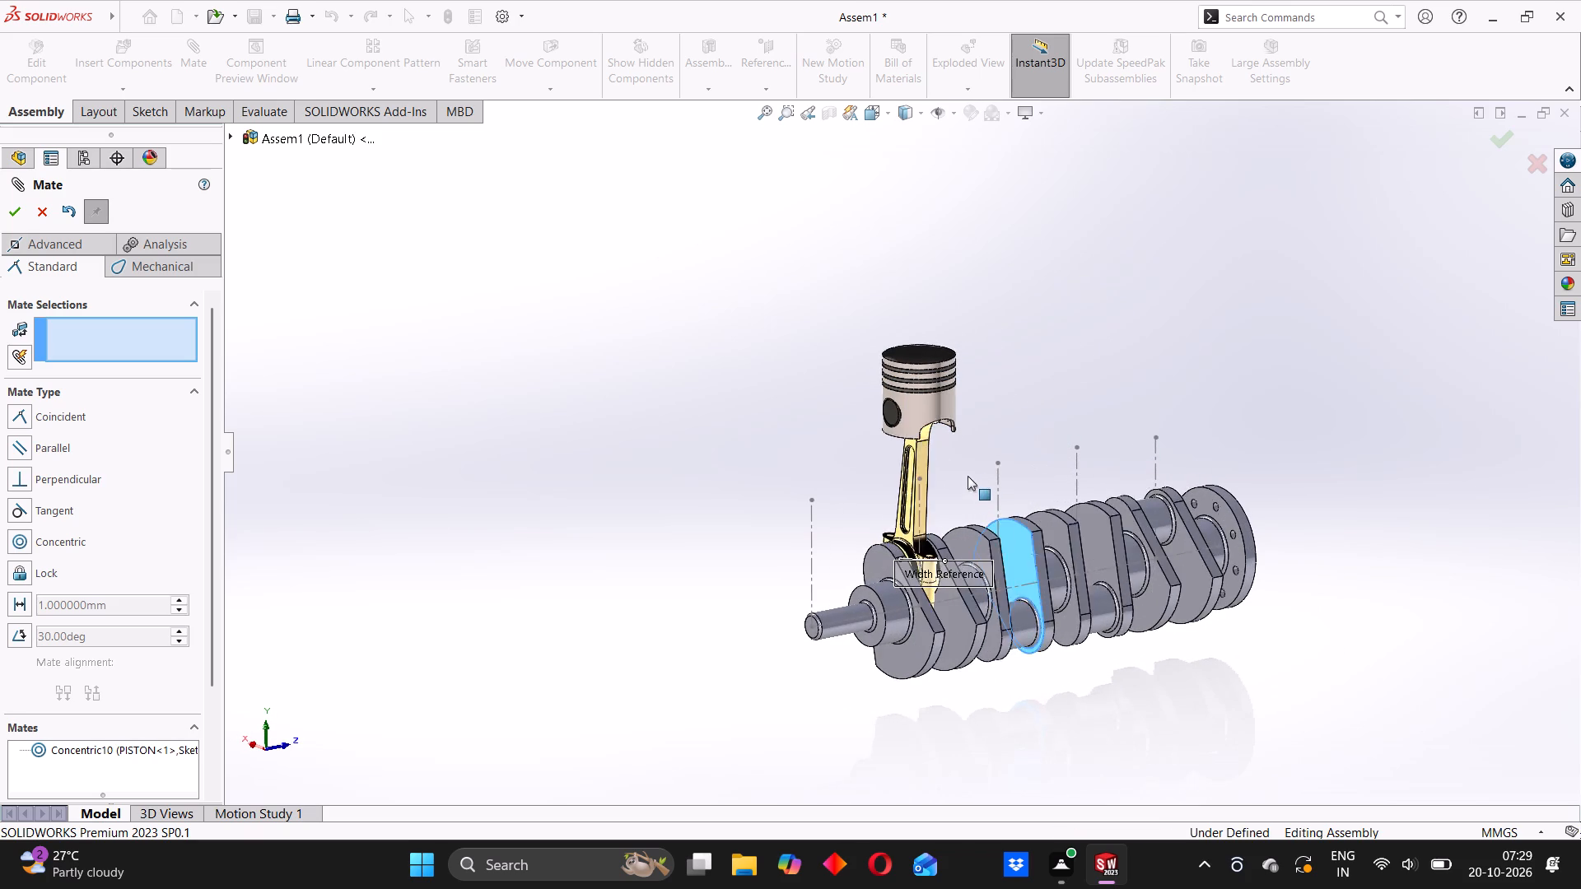
drag(968, 476, 915, 635)
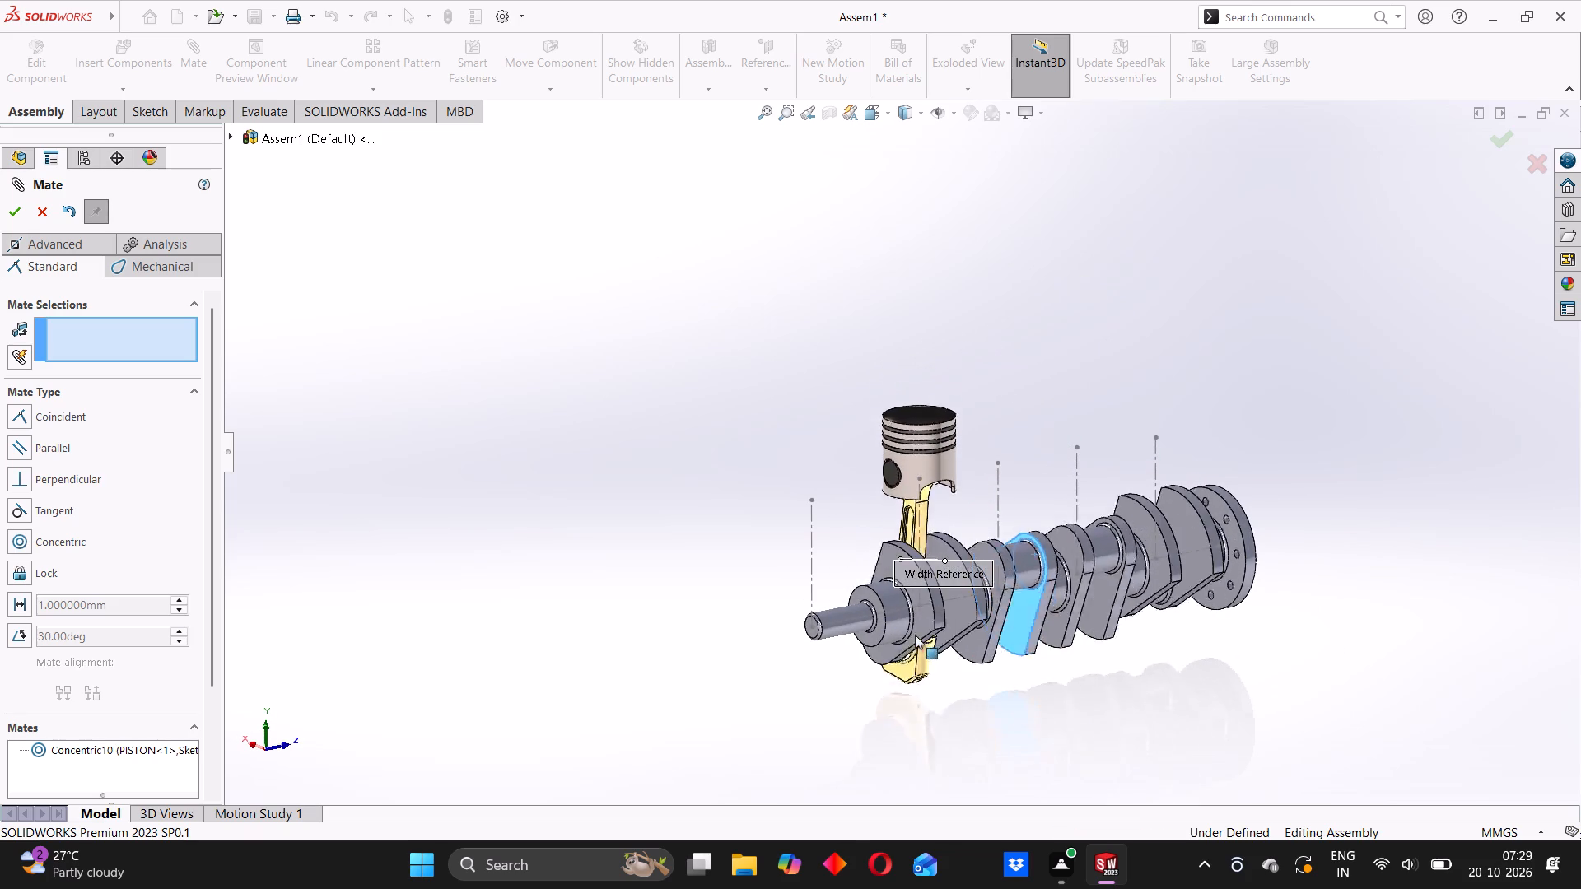
drag(915, 635, 1032, 475)
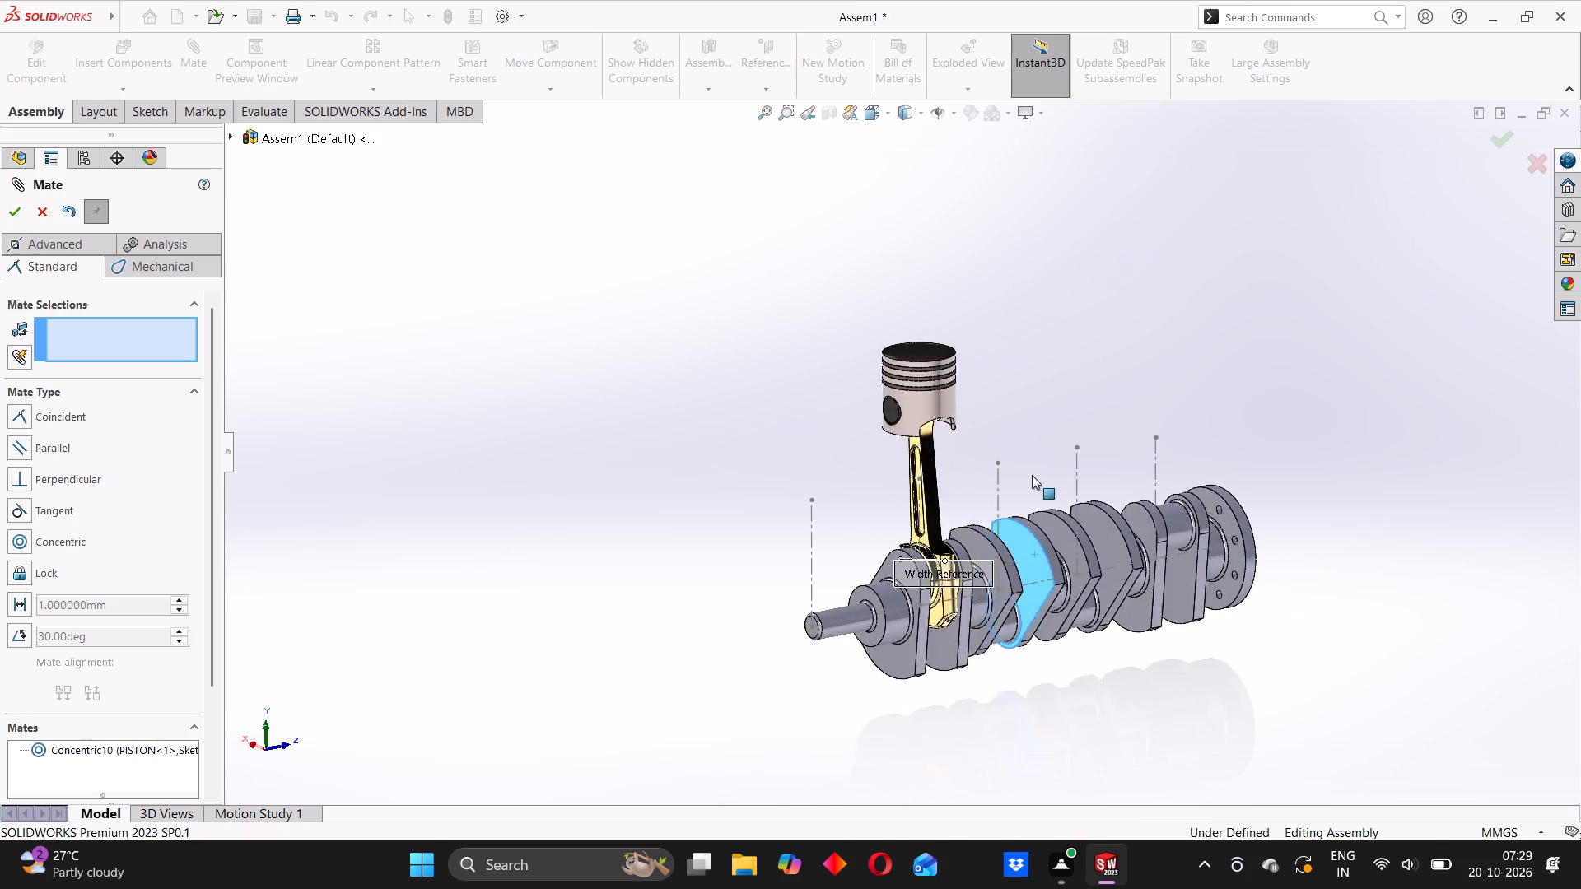
drag(1032, 475, 1002, 451)
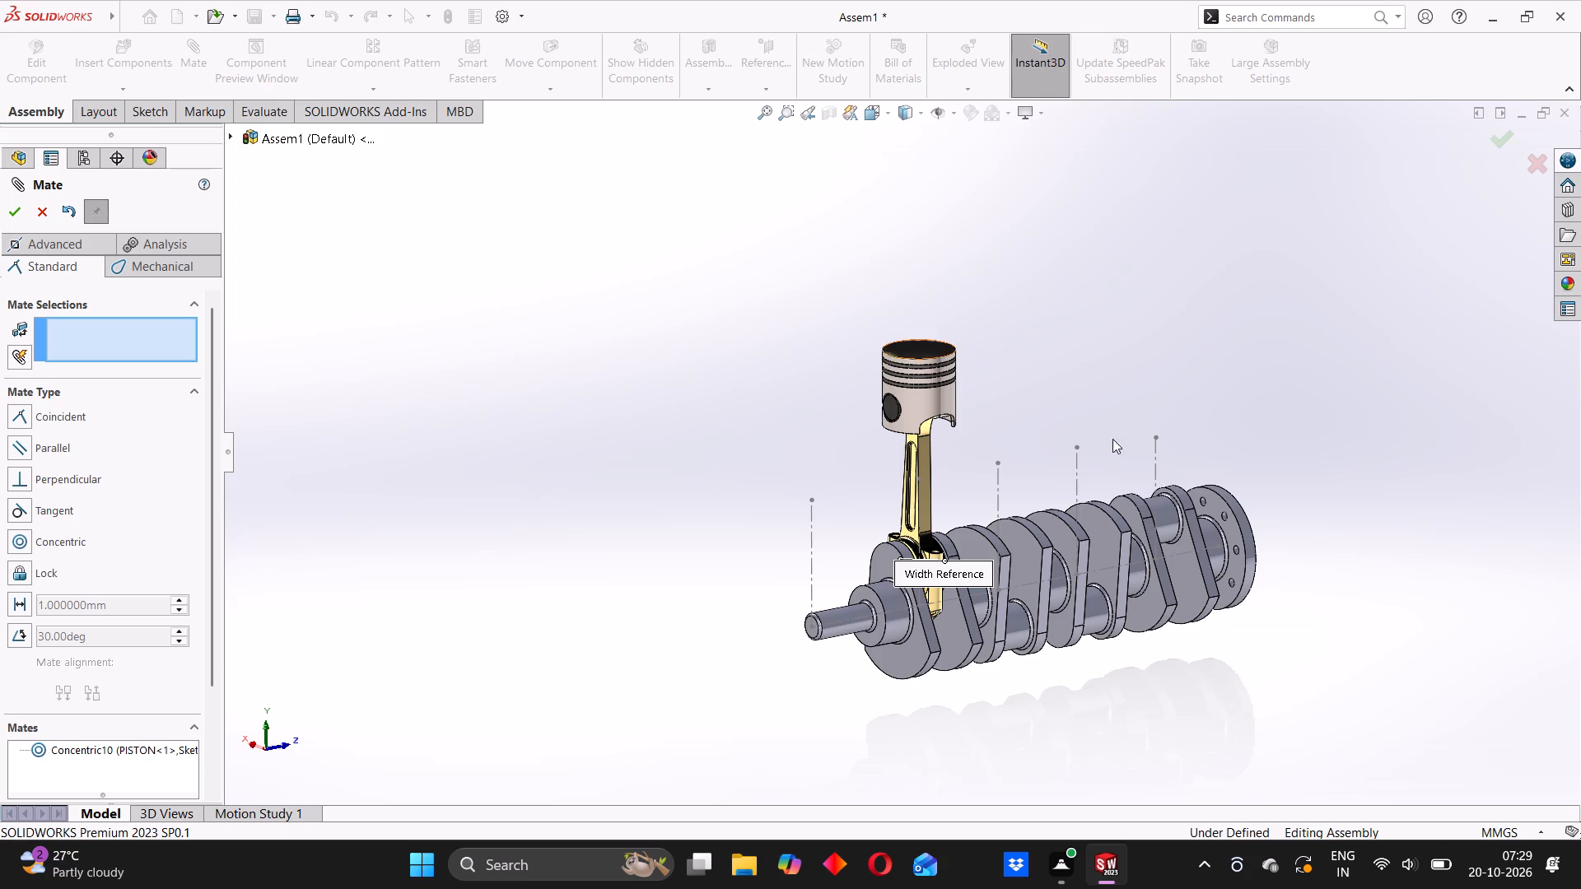
middle_drag(1220, 557, 1167, 552)
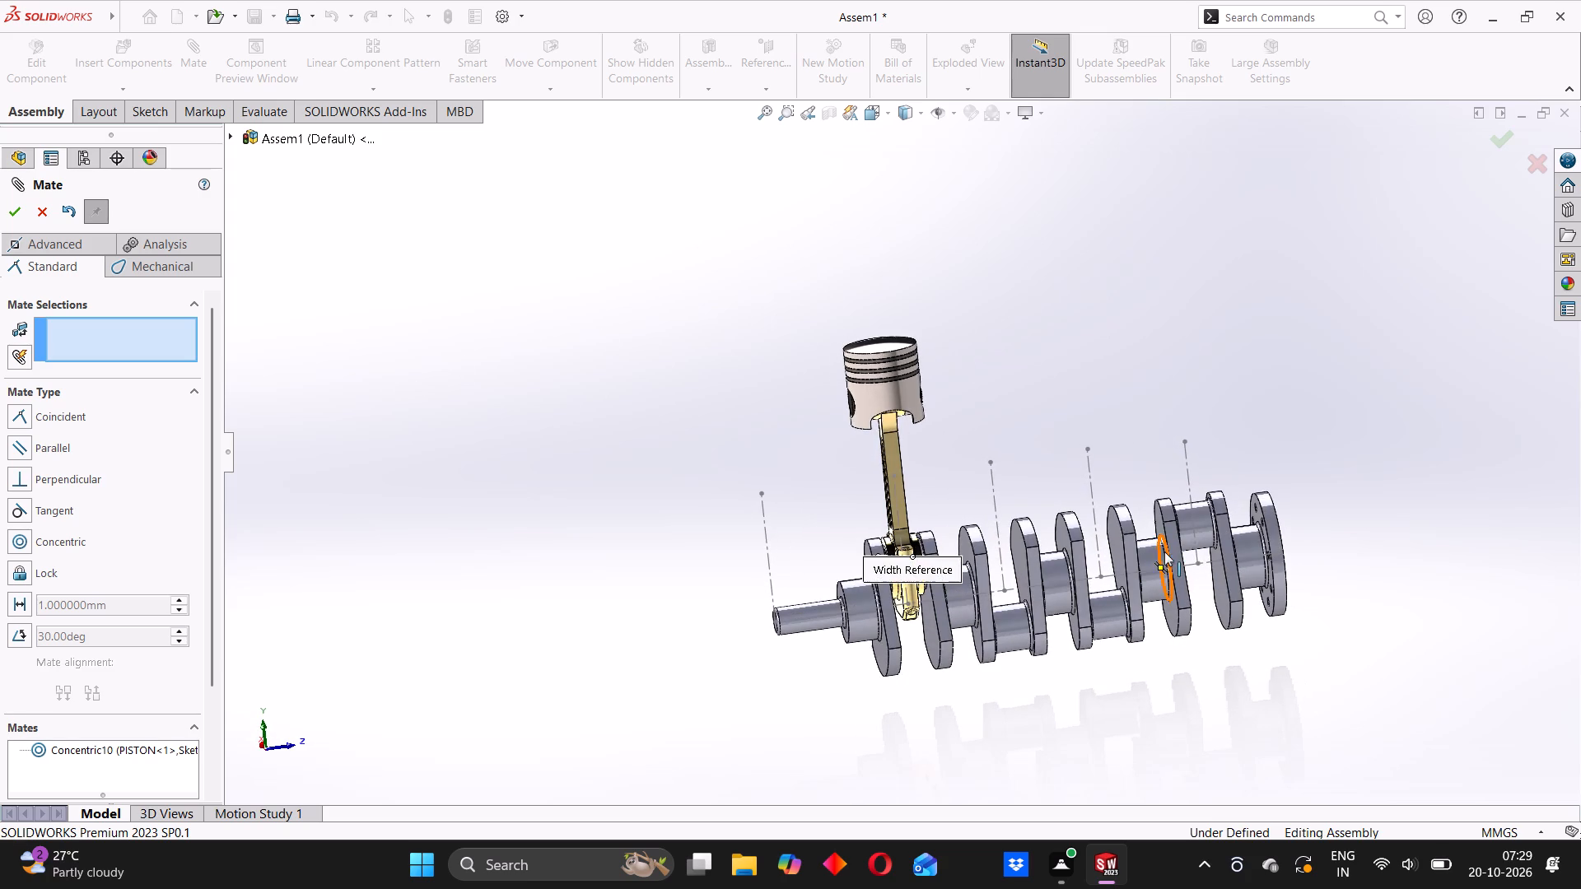
scroll(1152, 519, down, 4)
scroll(796, 510, up, 4)
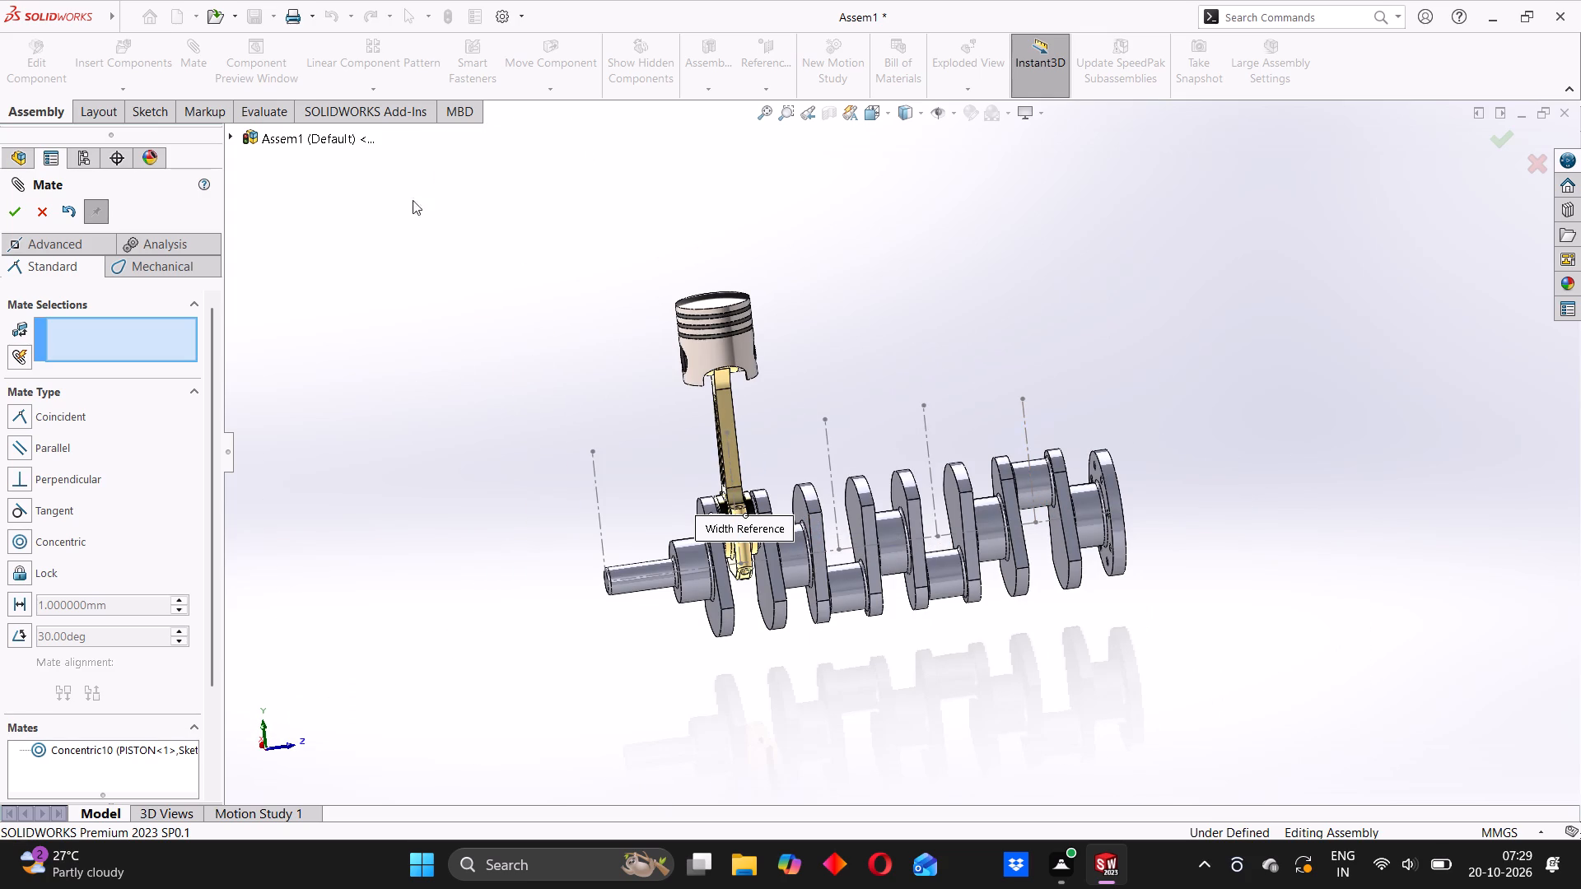
click(38, 216)
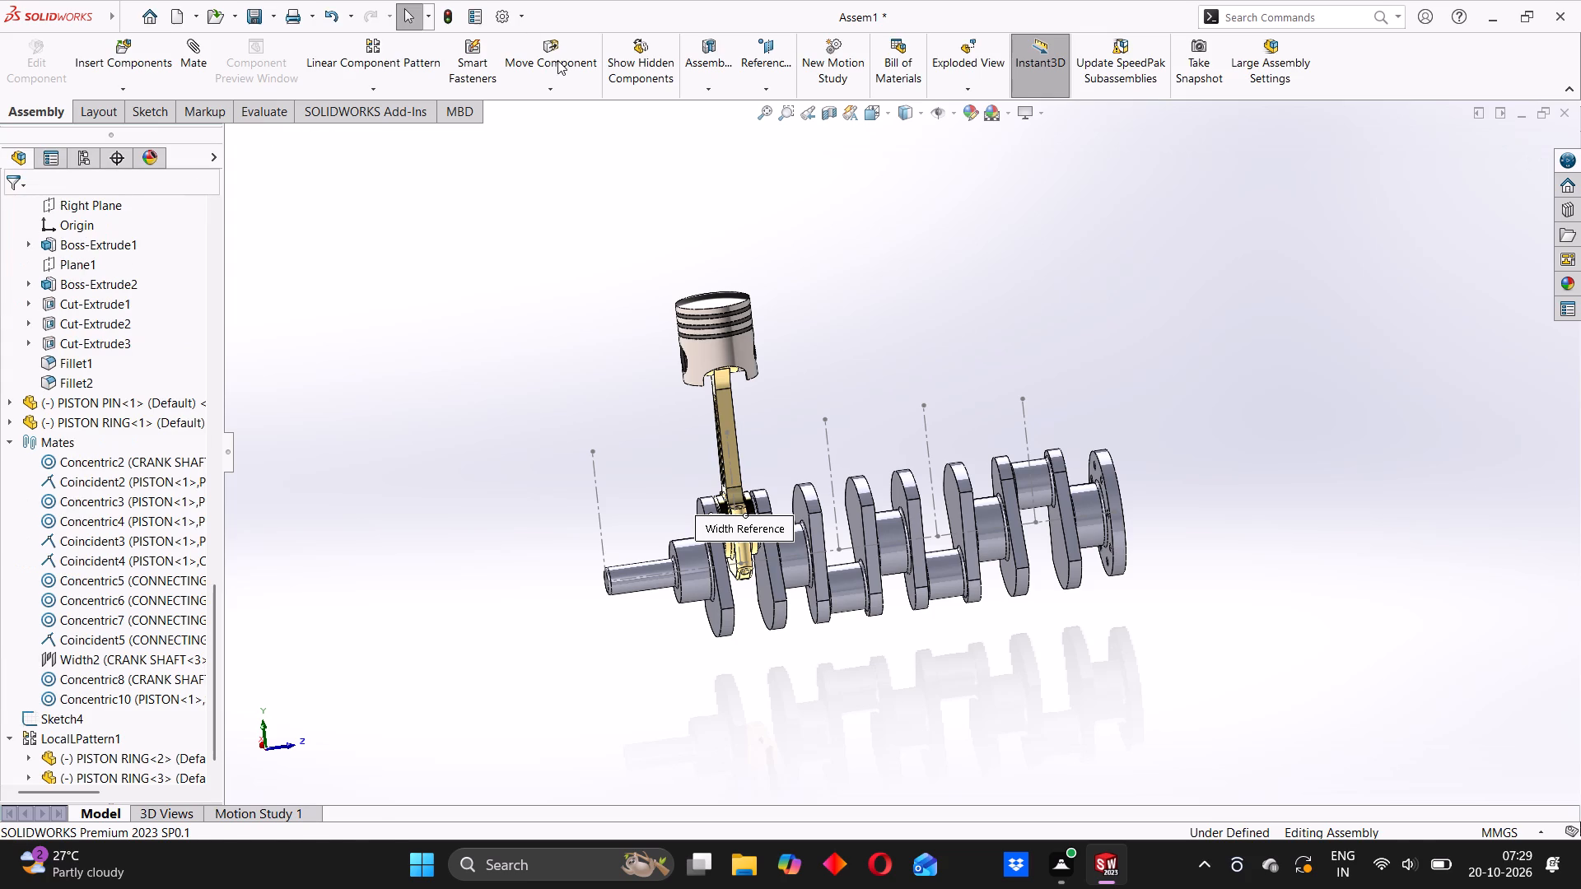
Start a linear component pattern along the Sketch4 line on the crankshaft axis, with the connecting rod, rod cap and piston as components.
click(371, 55)
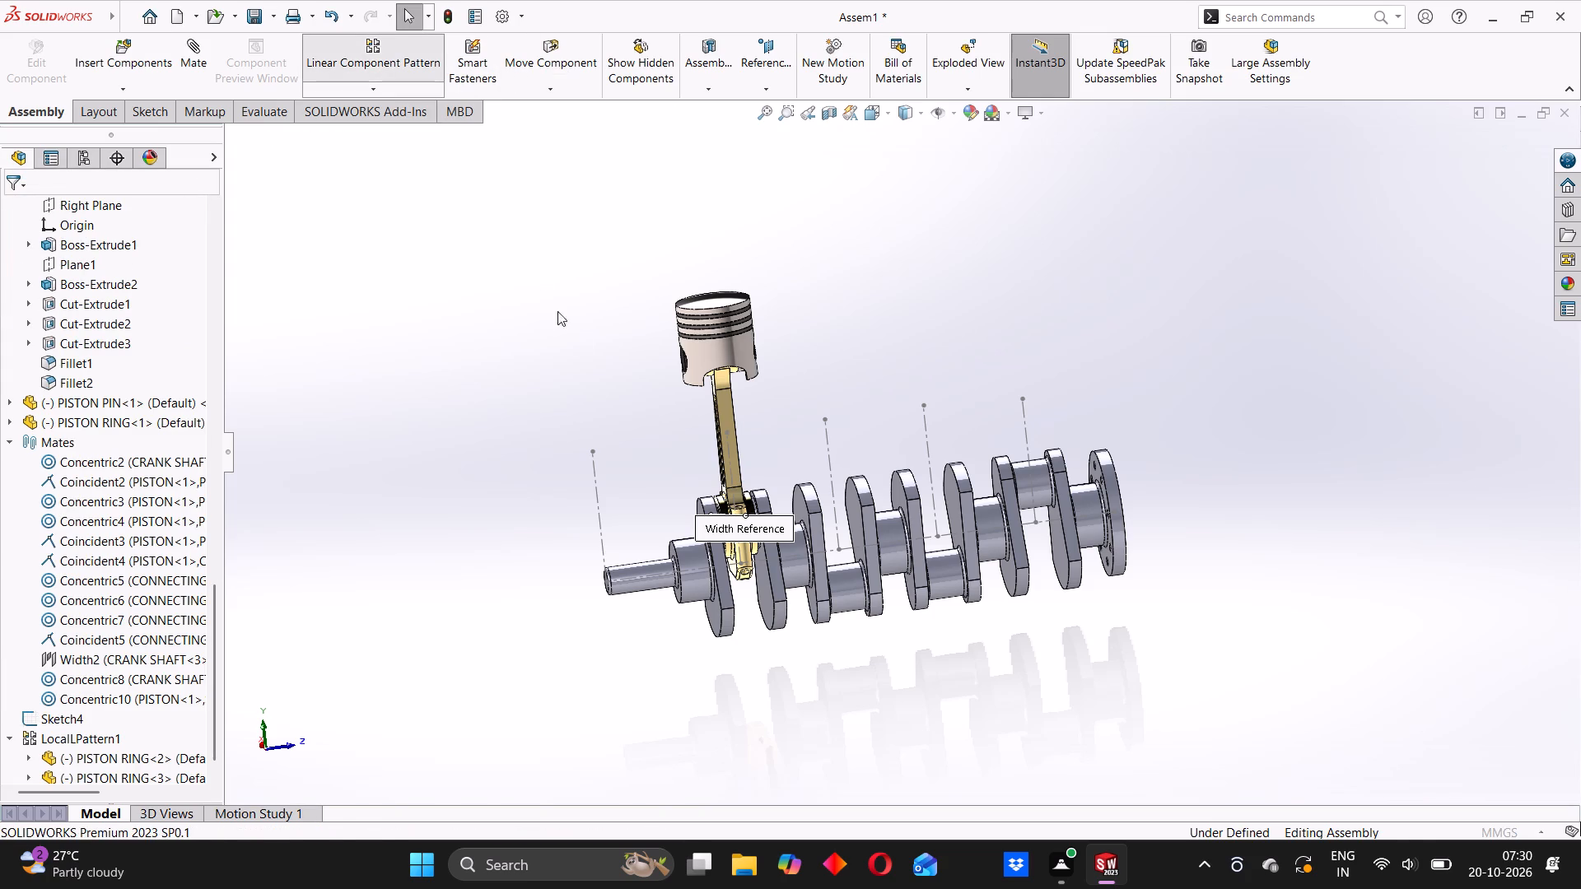
scroll(685, 614, down, 3)
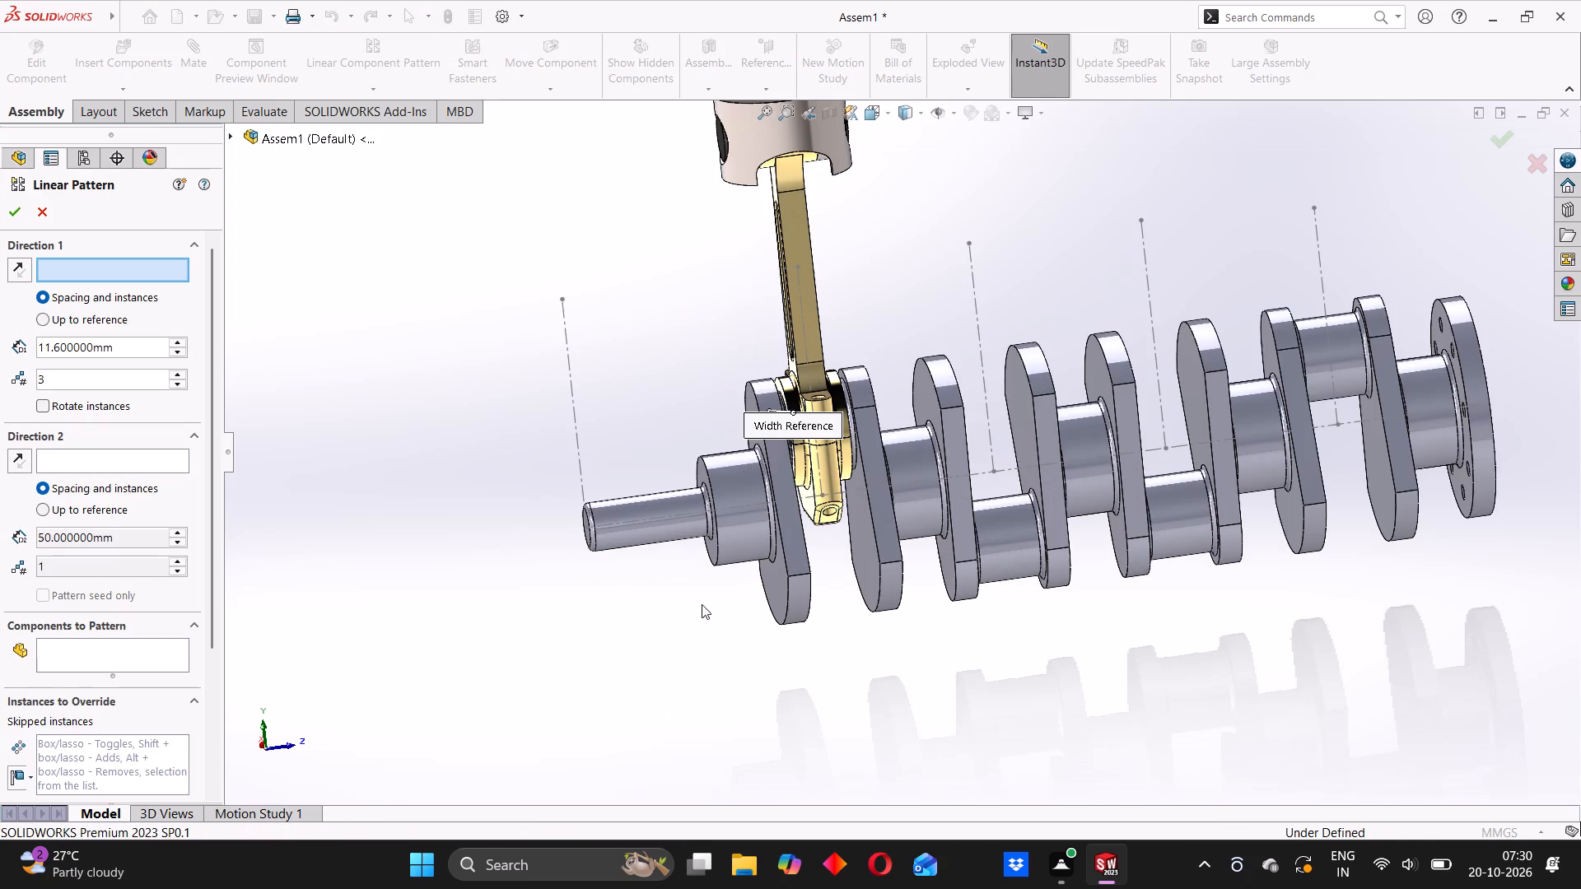
click(635, 519)
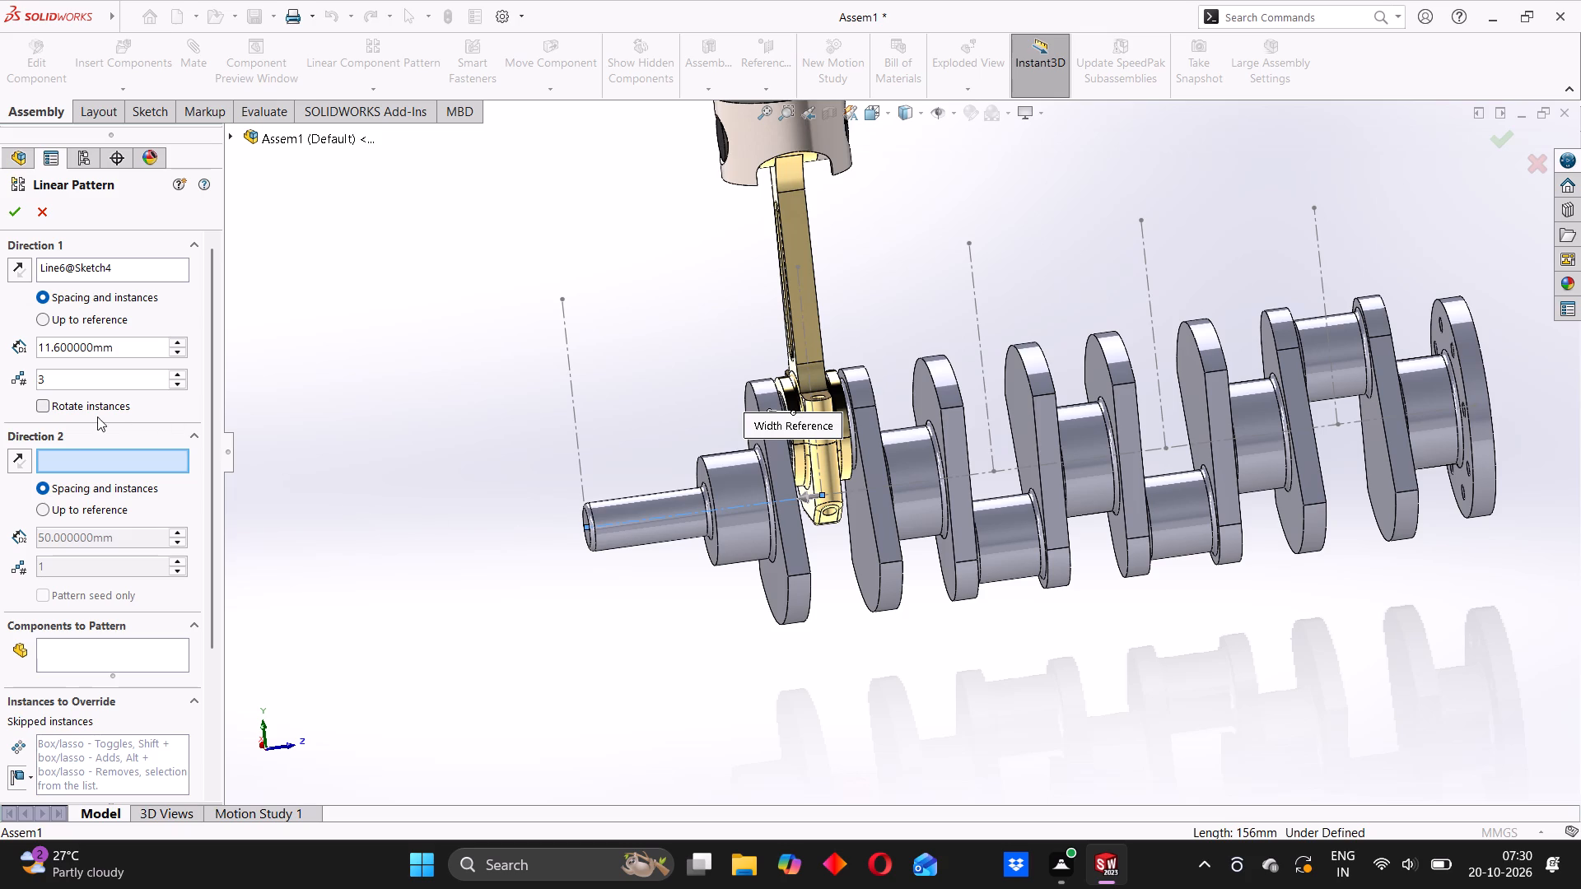
click(86, 651)
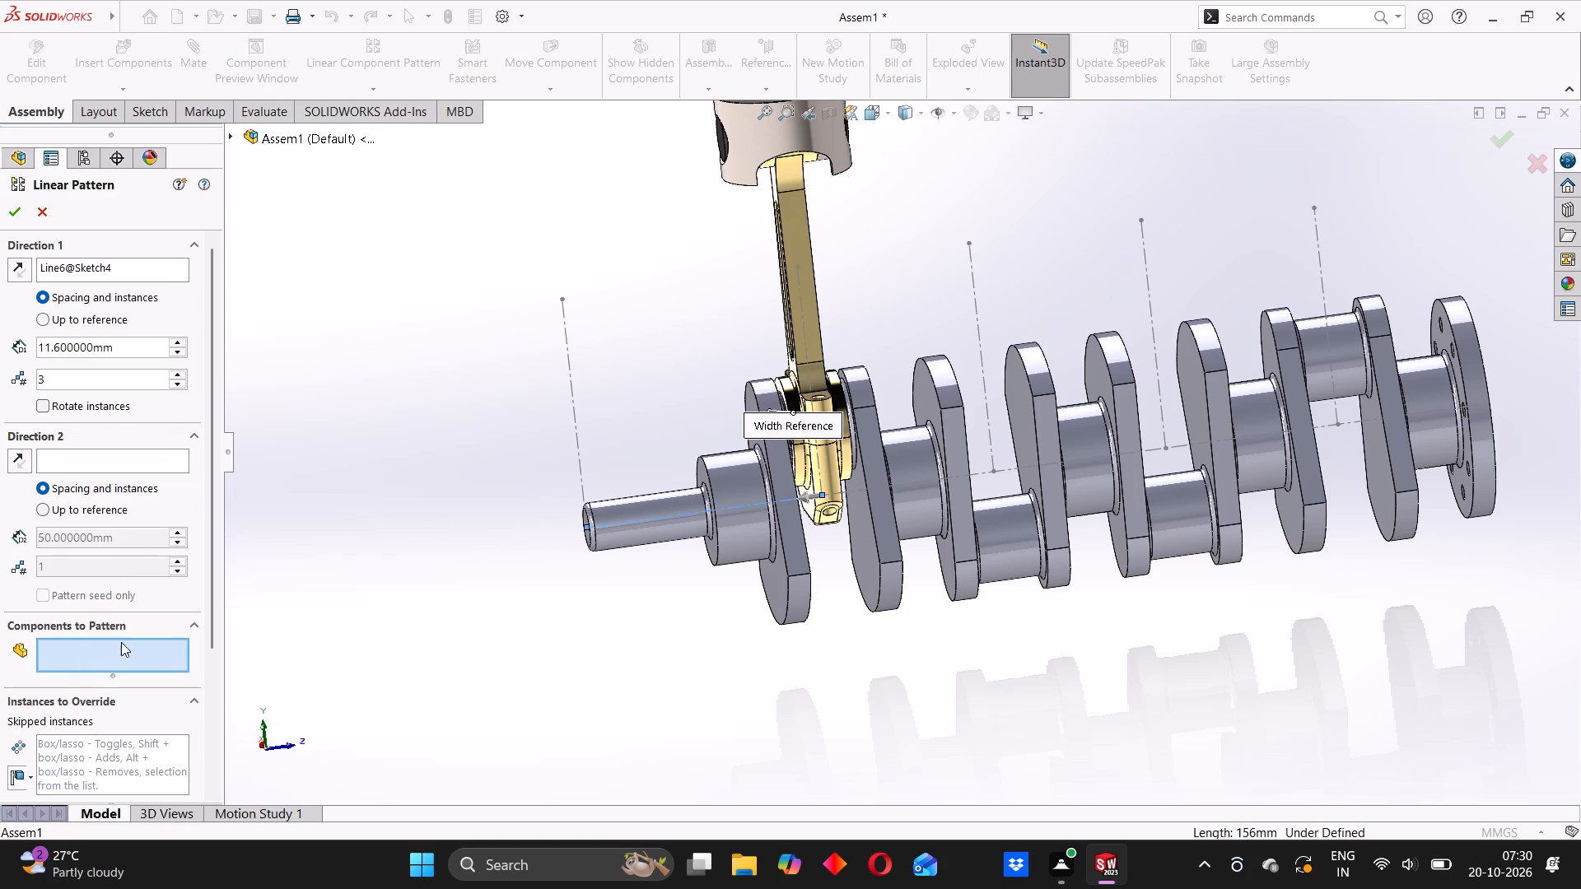
click(801, 258)
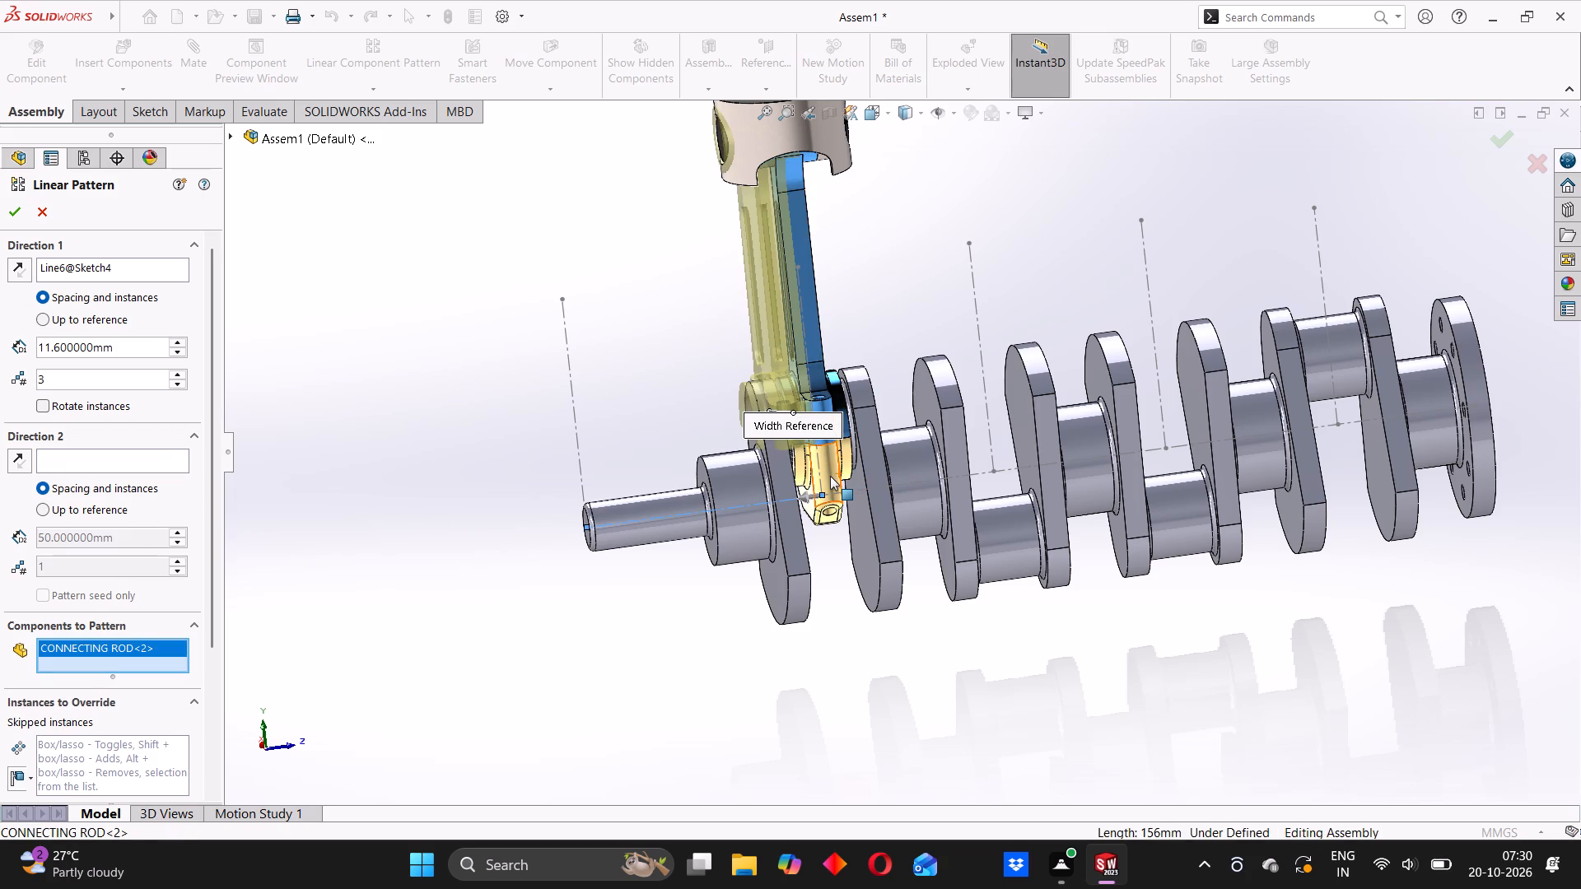
click(829, 477)
scroll(909, 235, up, 2)
click(821, 217)
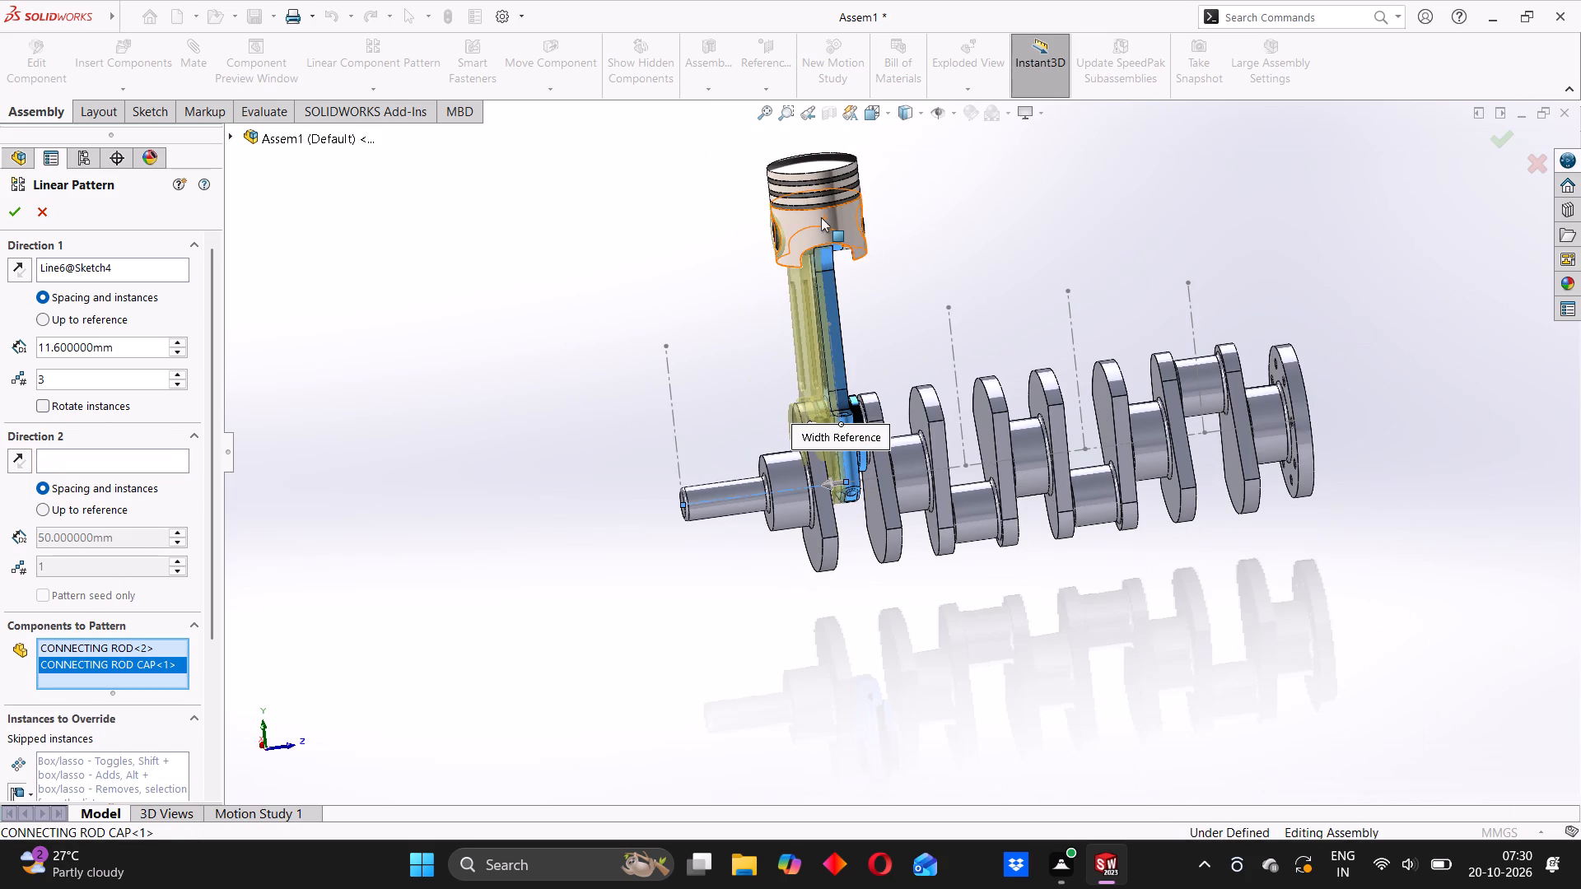
click(789, 210)
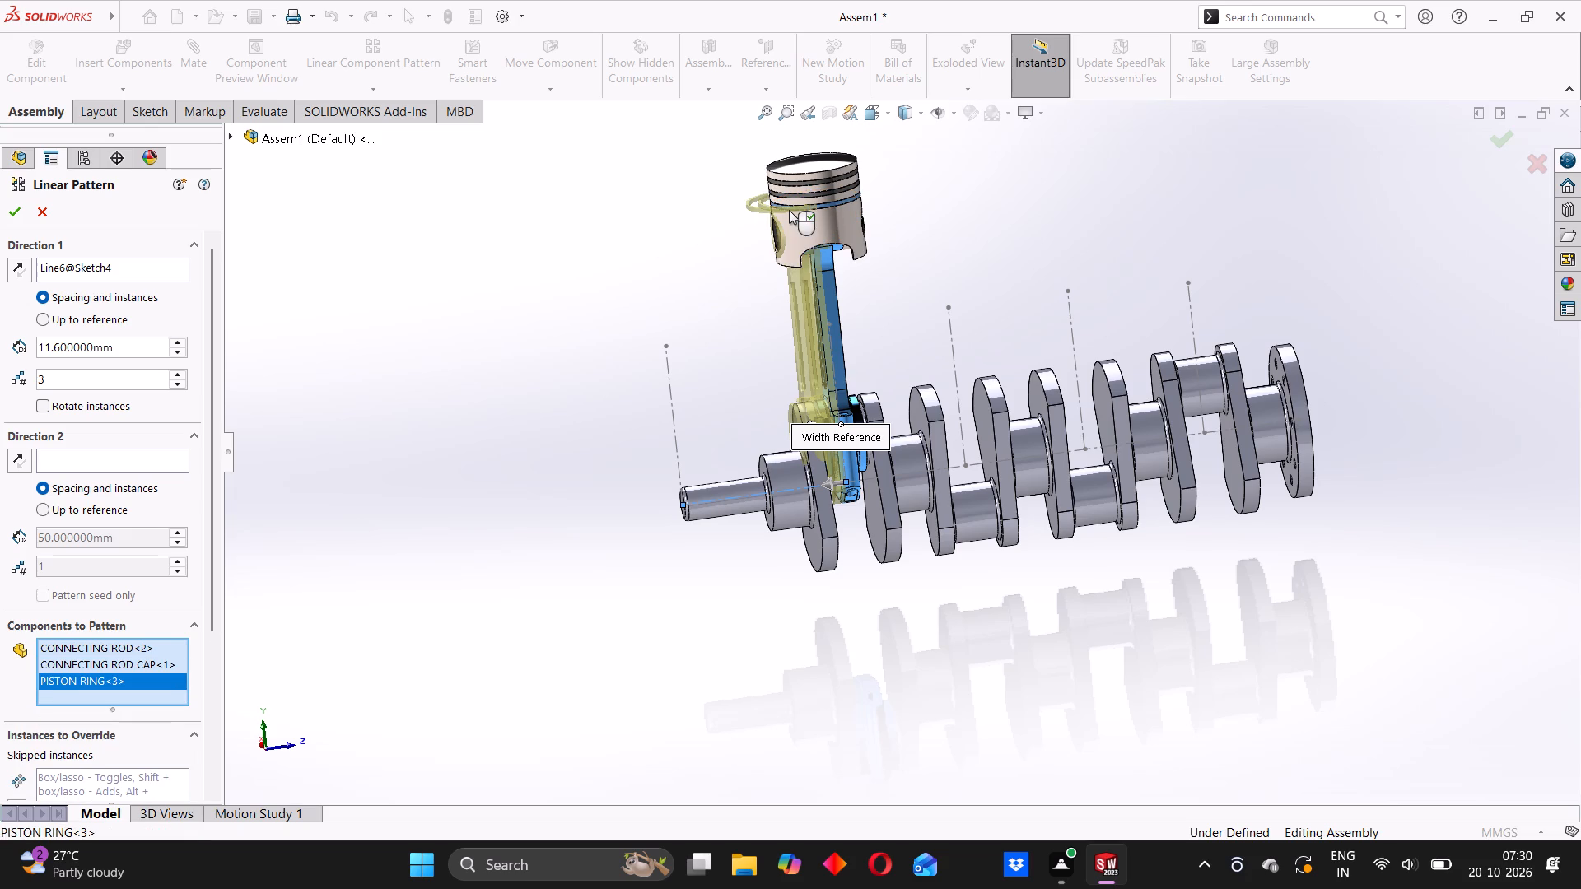
right_click(89, 679)
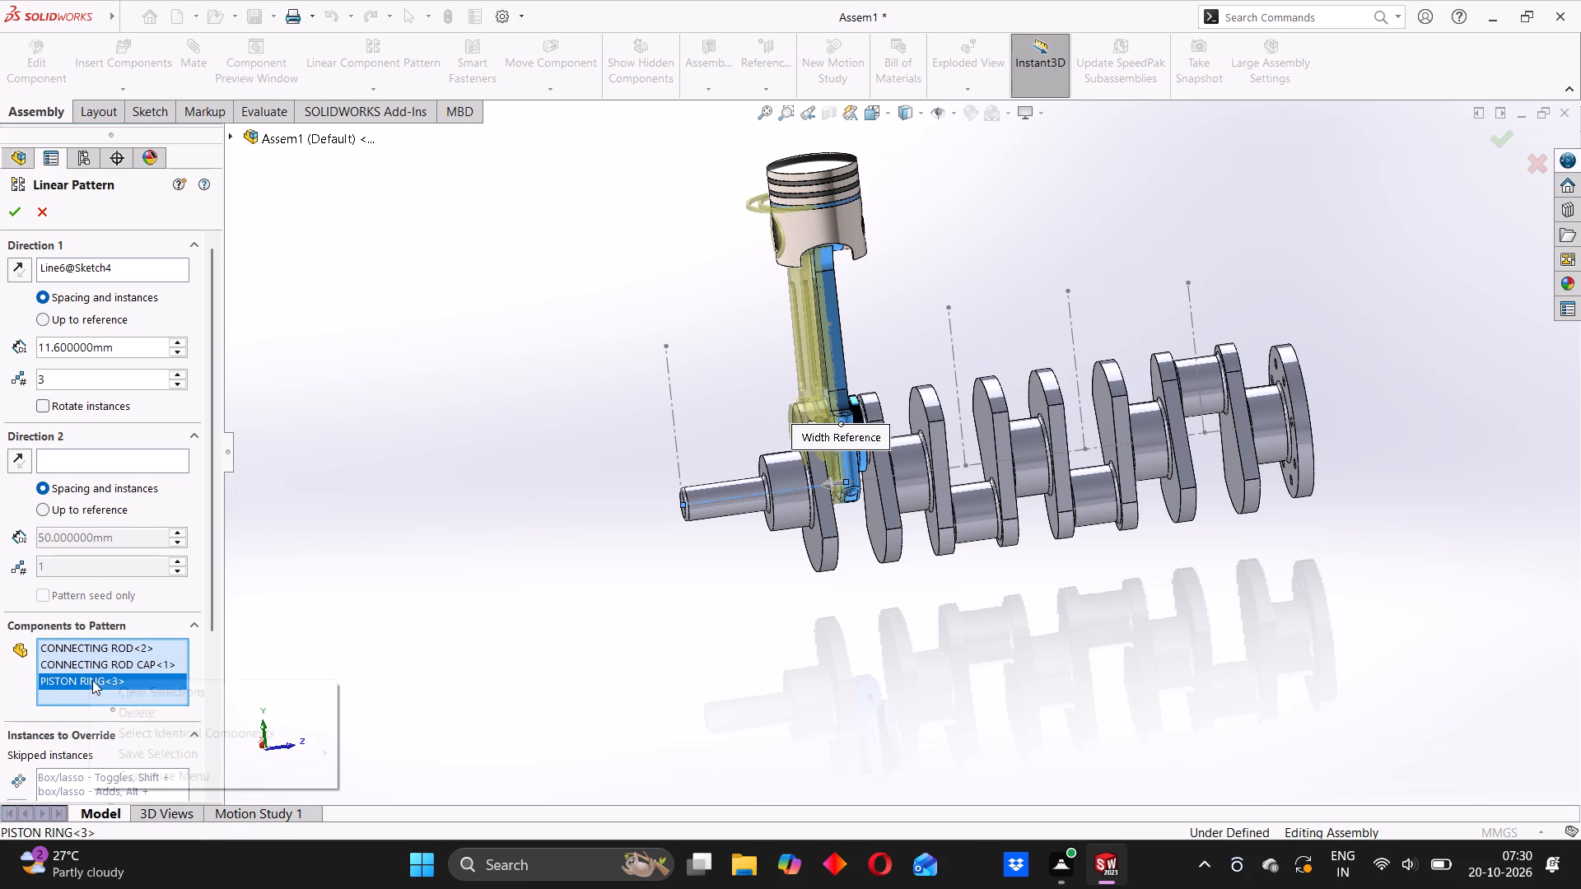
click(120, 708)
scroll(802, 231, down, 4)
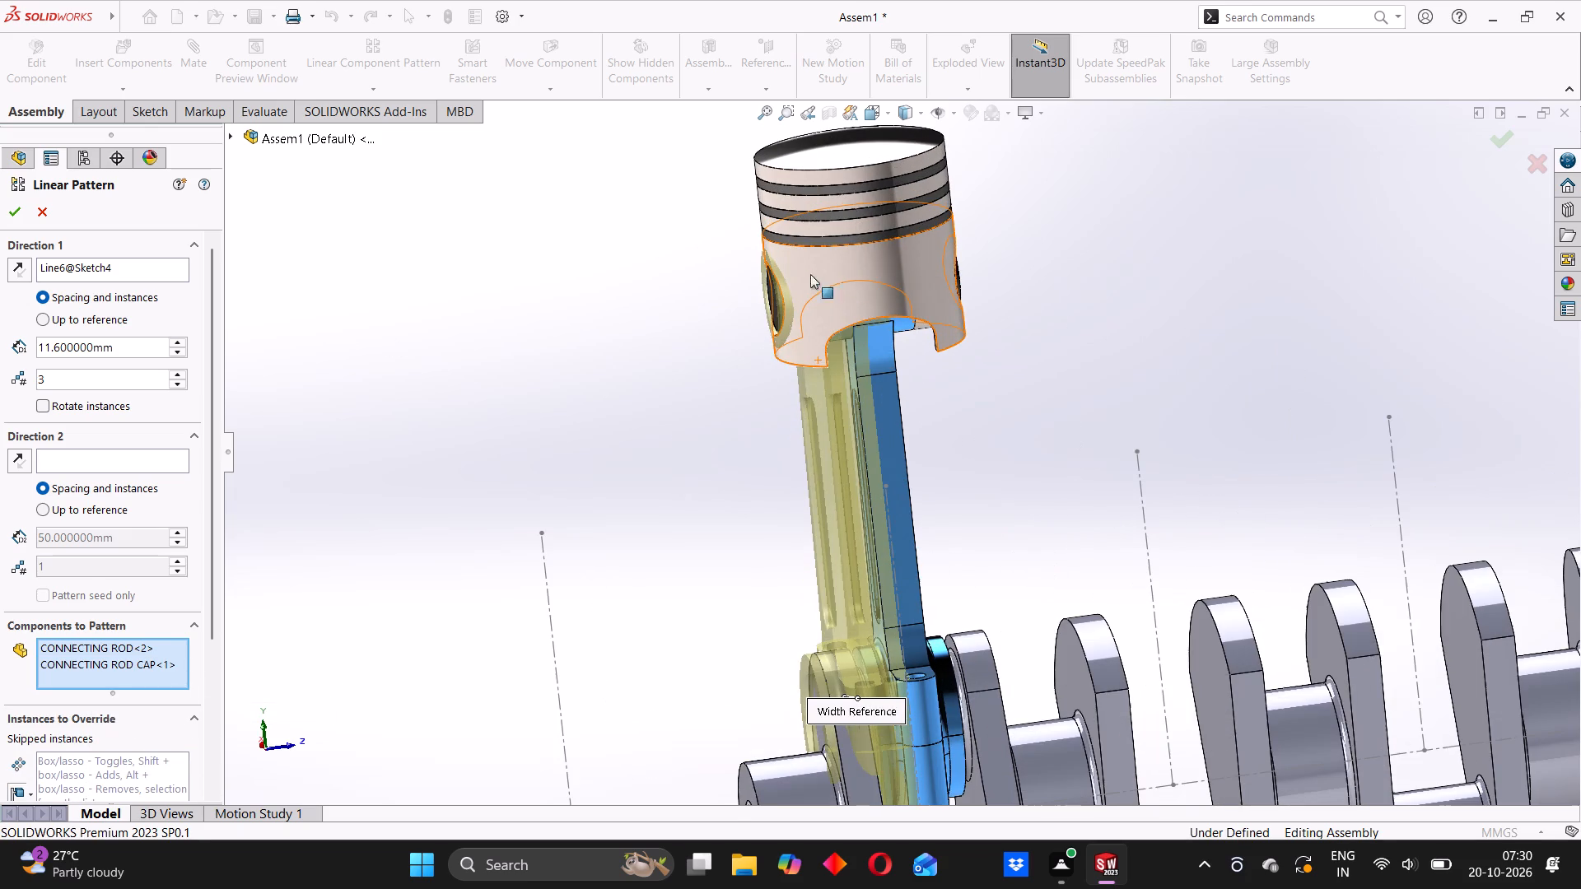
click(837, 275)
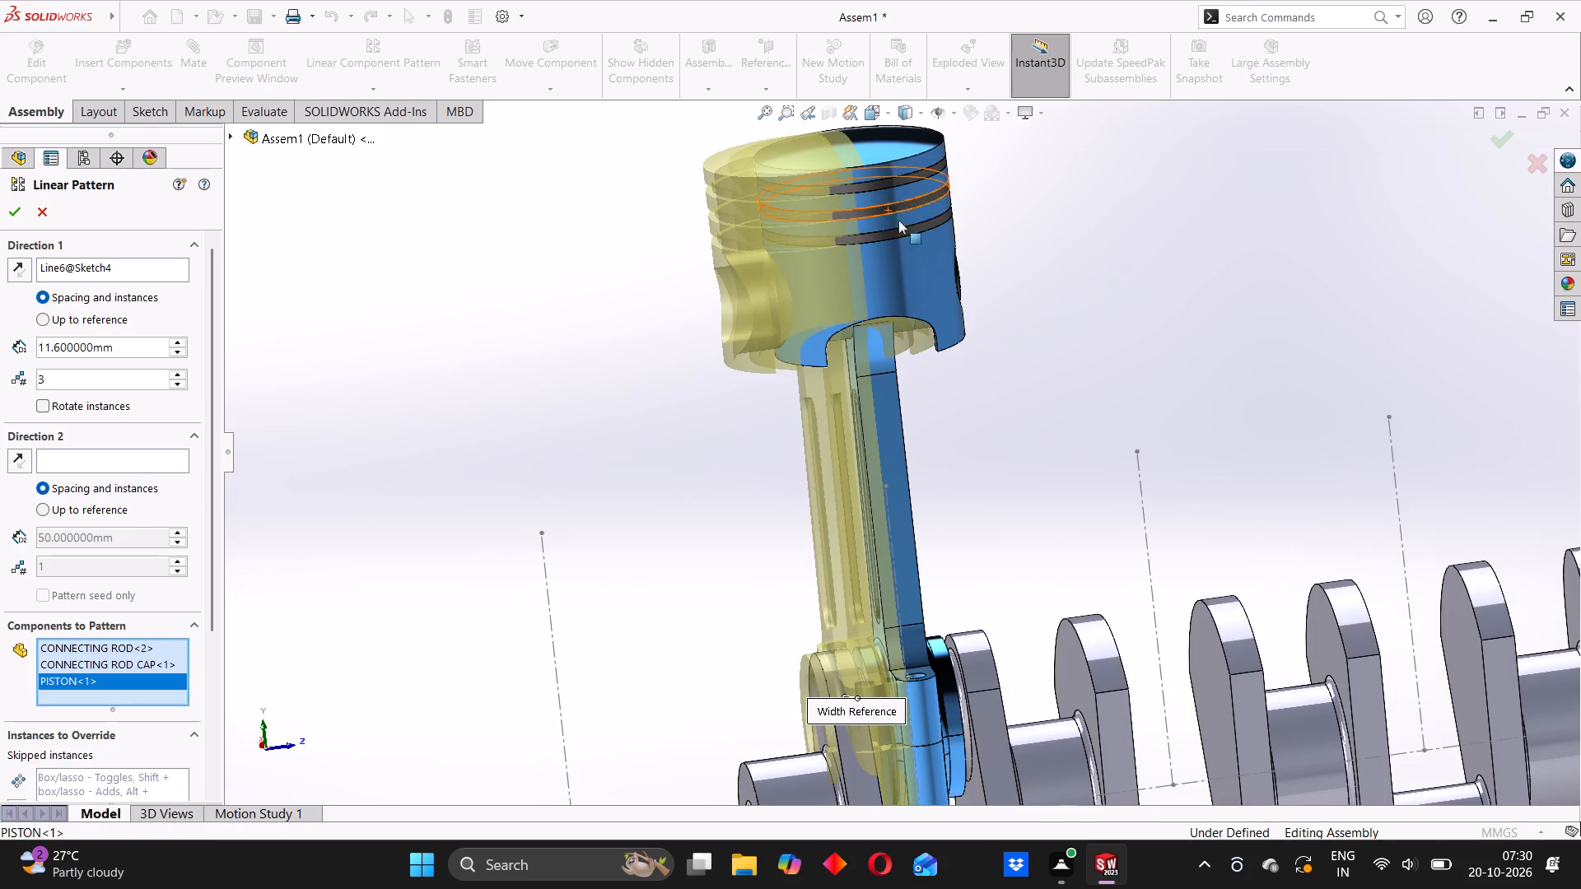
Add the piston's three rings to the components of the linear pattern.
middle_drag(968, 362, 977, 286)
middle_drag(959, 238, 955, 229)
scroll(874, 298, down, 6)
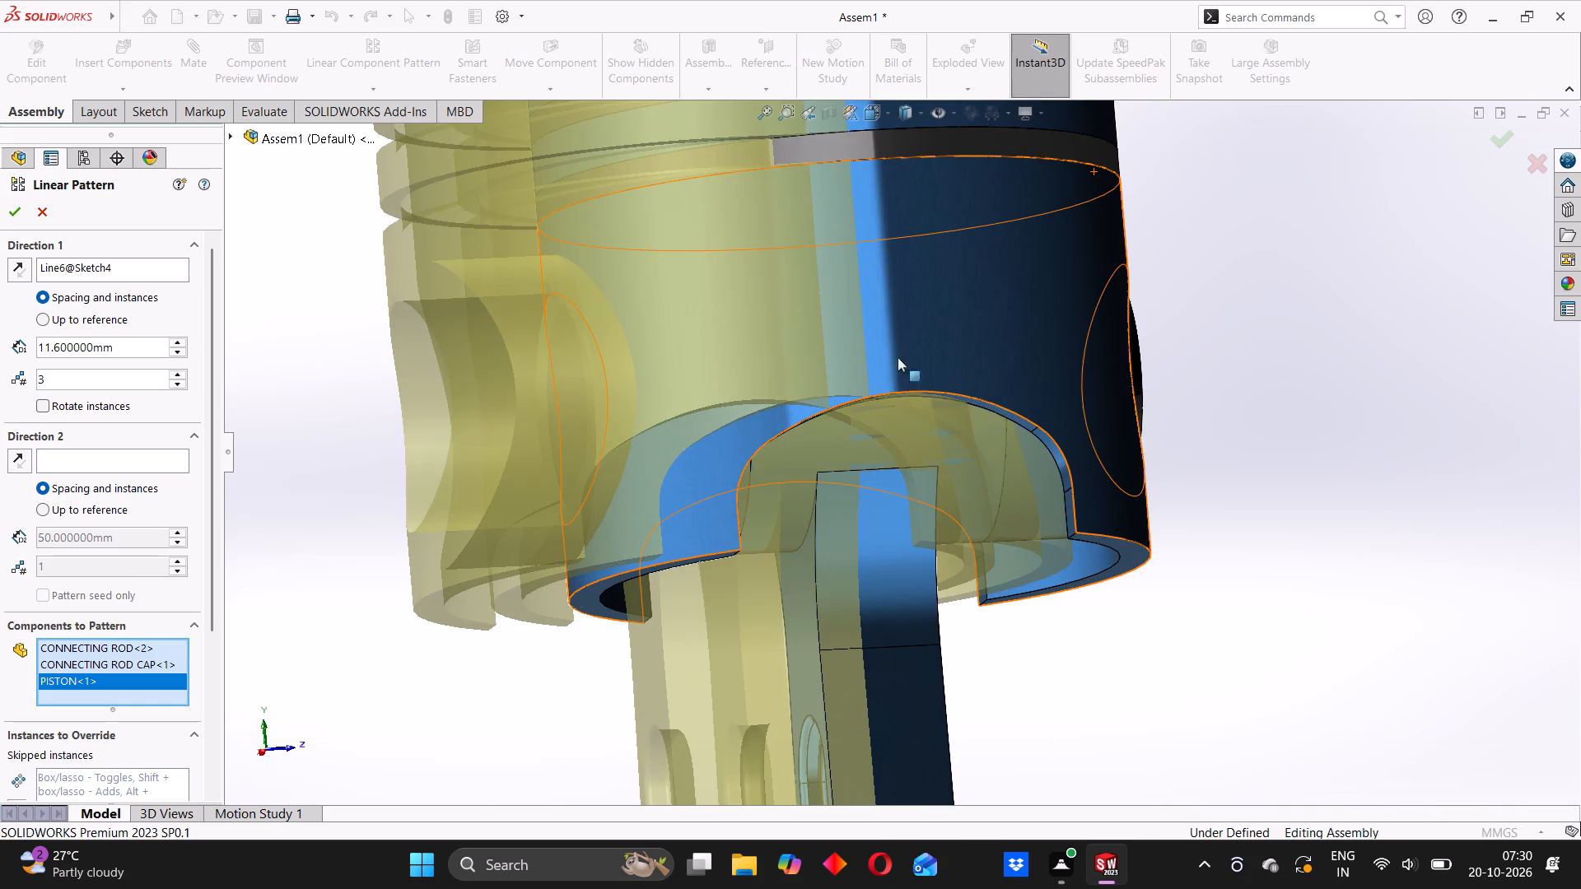
middle_drag(902, 402, 857, 325)
middle_drag(911, 513, 864, 376)
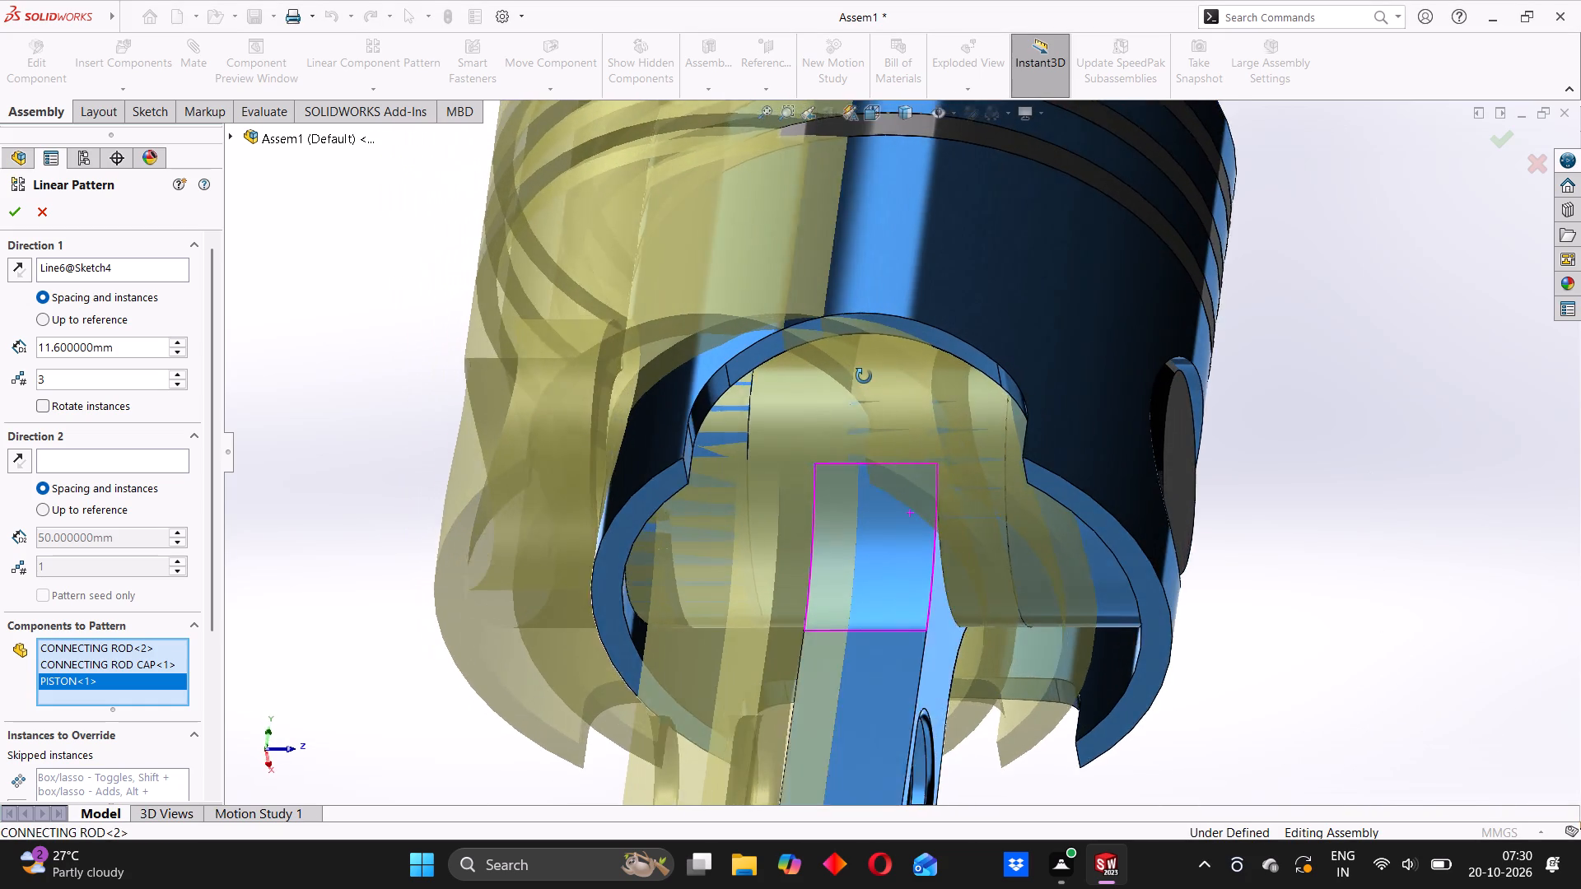
middle_drag(864, 376, 862, 375)
scroll(715, 447, down, 2)
middle_drag(740, 531, 813, 513)
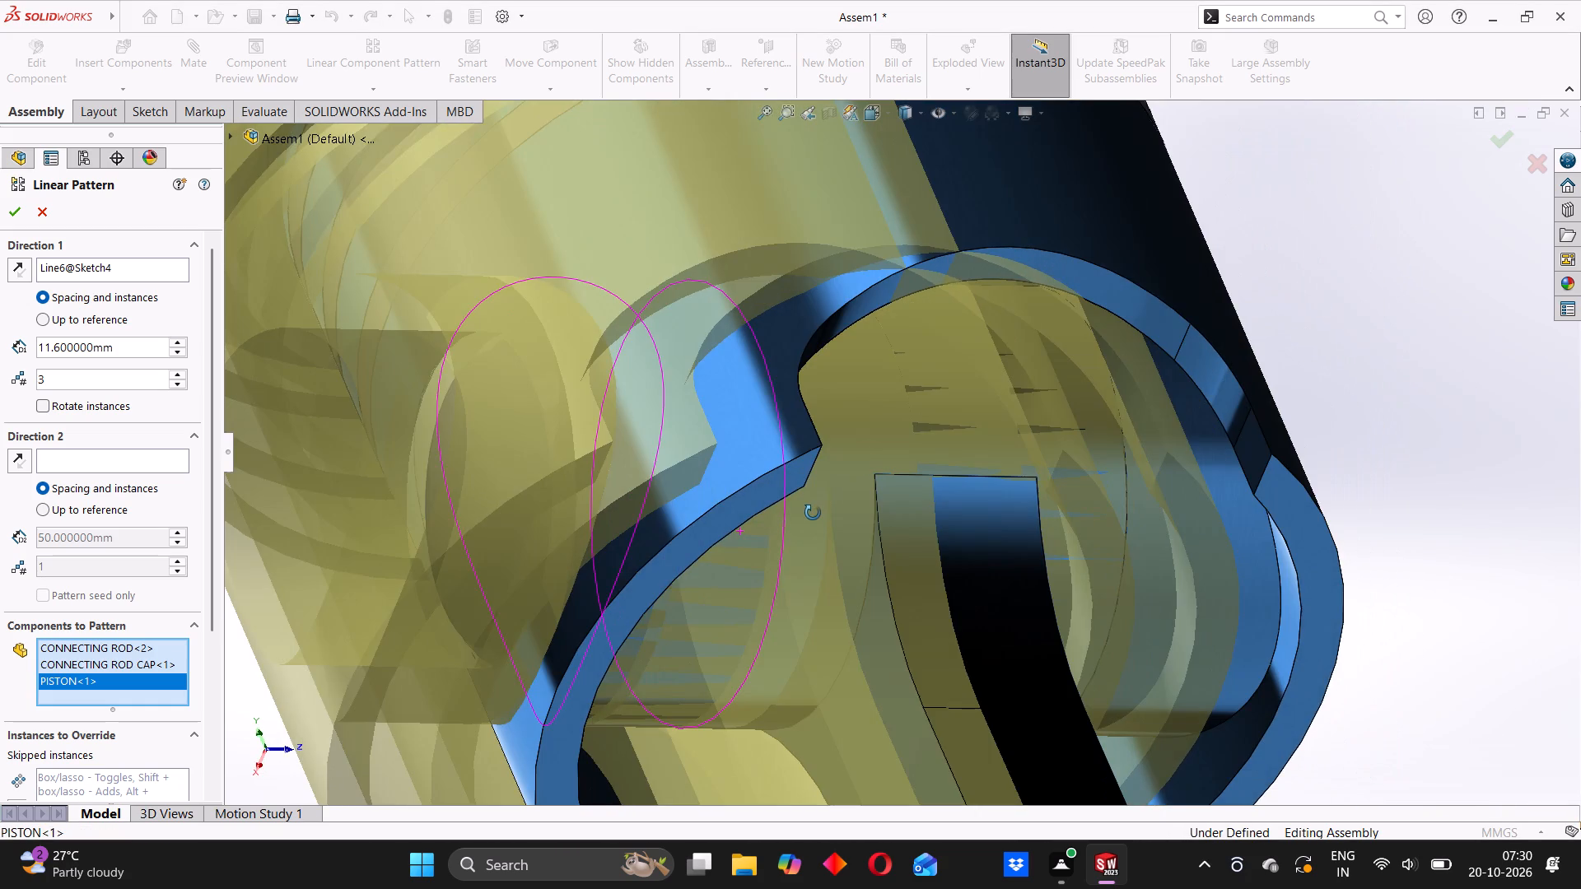
middle_drag(813, 513, 752, 603)
scroll(919, 424, up, 8)
scroll(926, 337, down, 3)
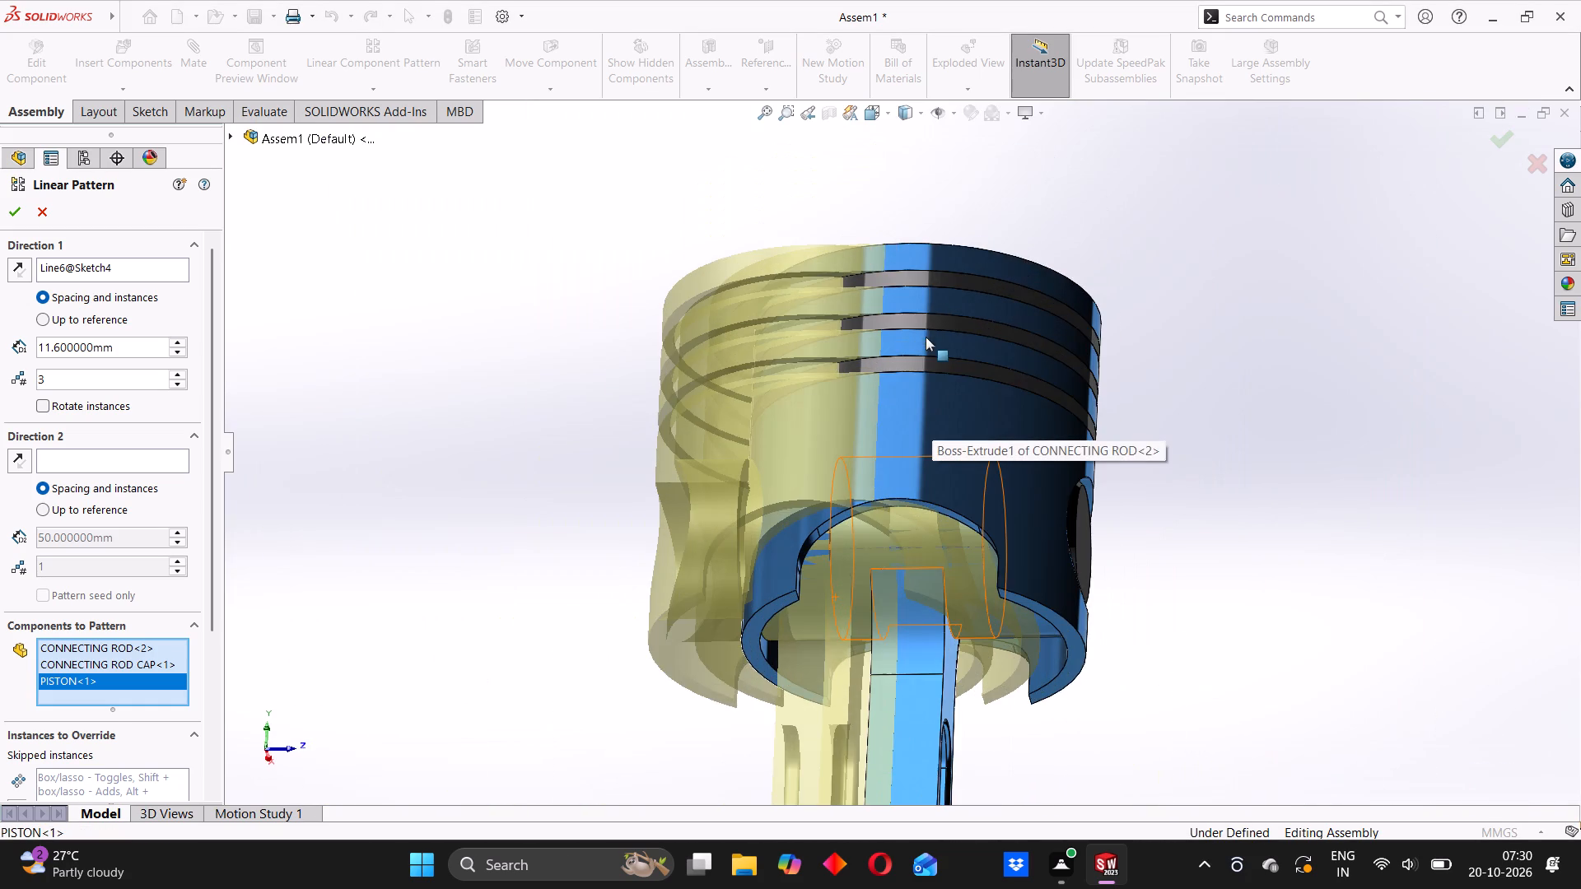
scroll(901, 334, down, 2)
click(933, 328)
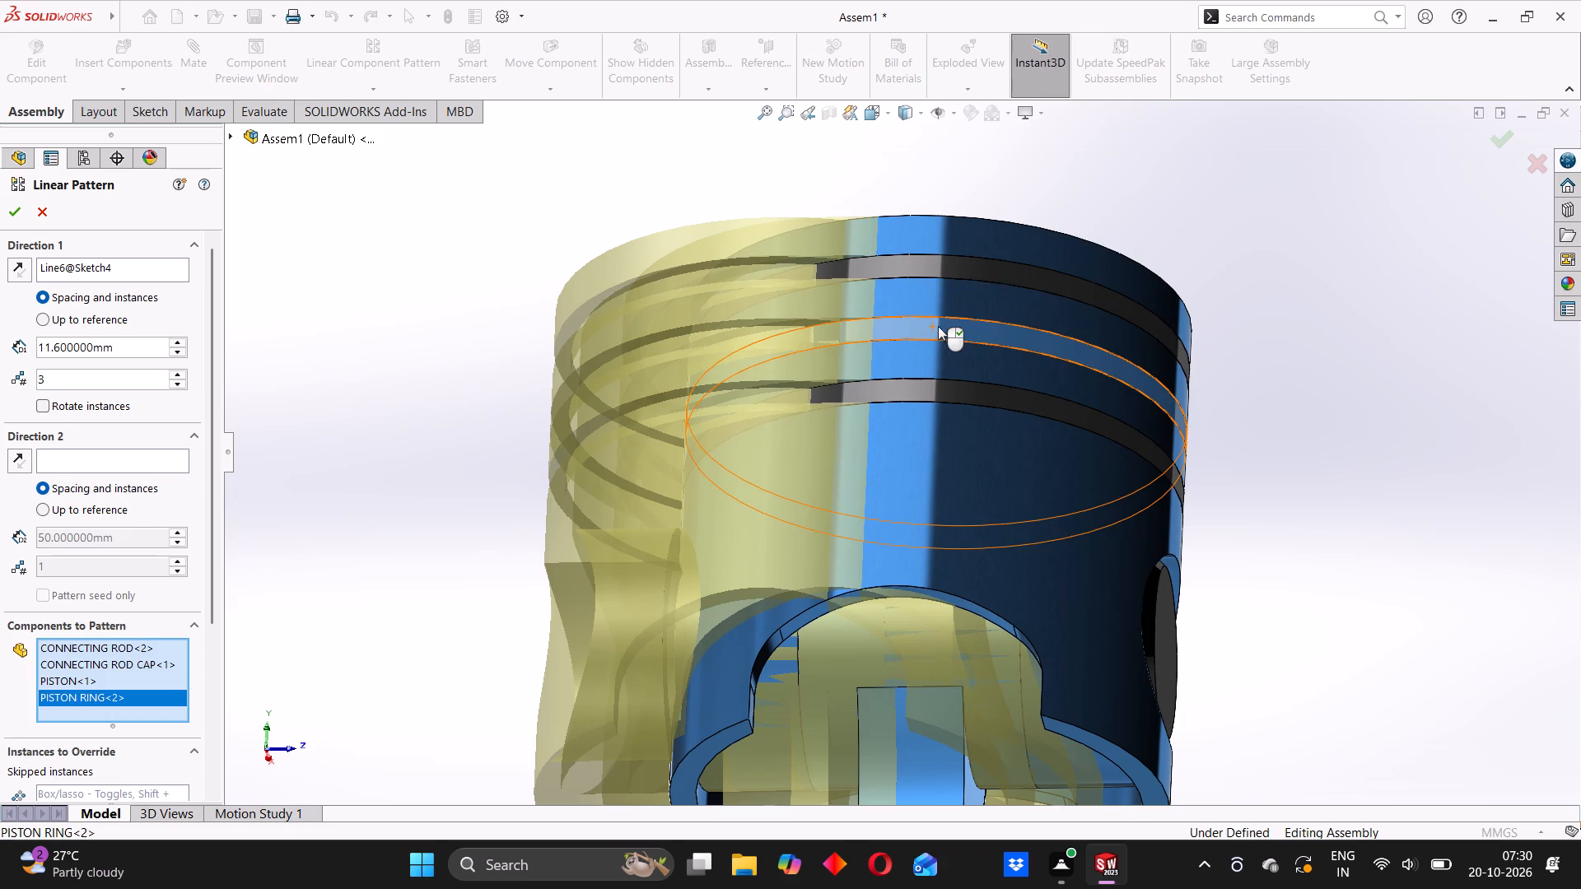
click(949, 263)
click(932, 387)
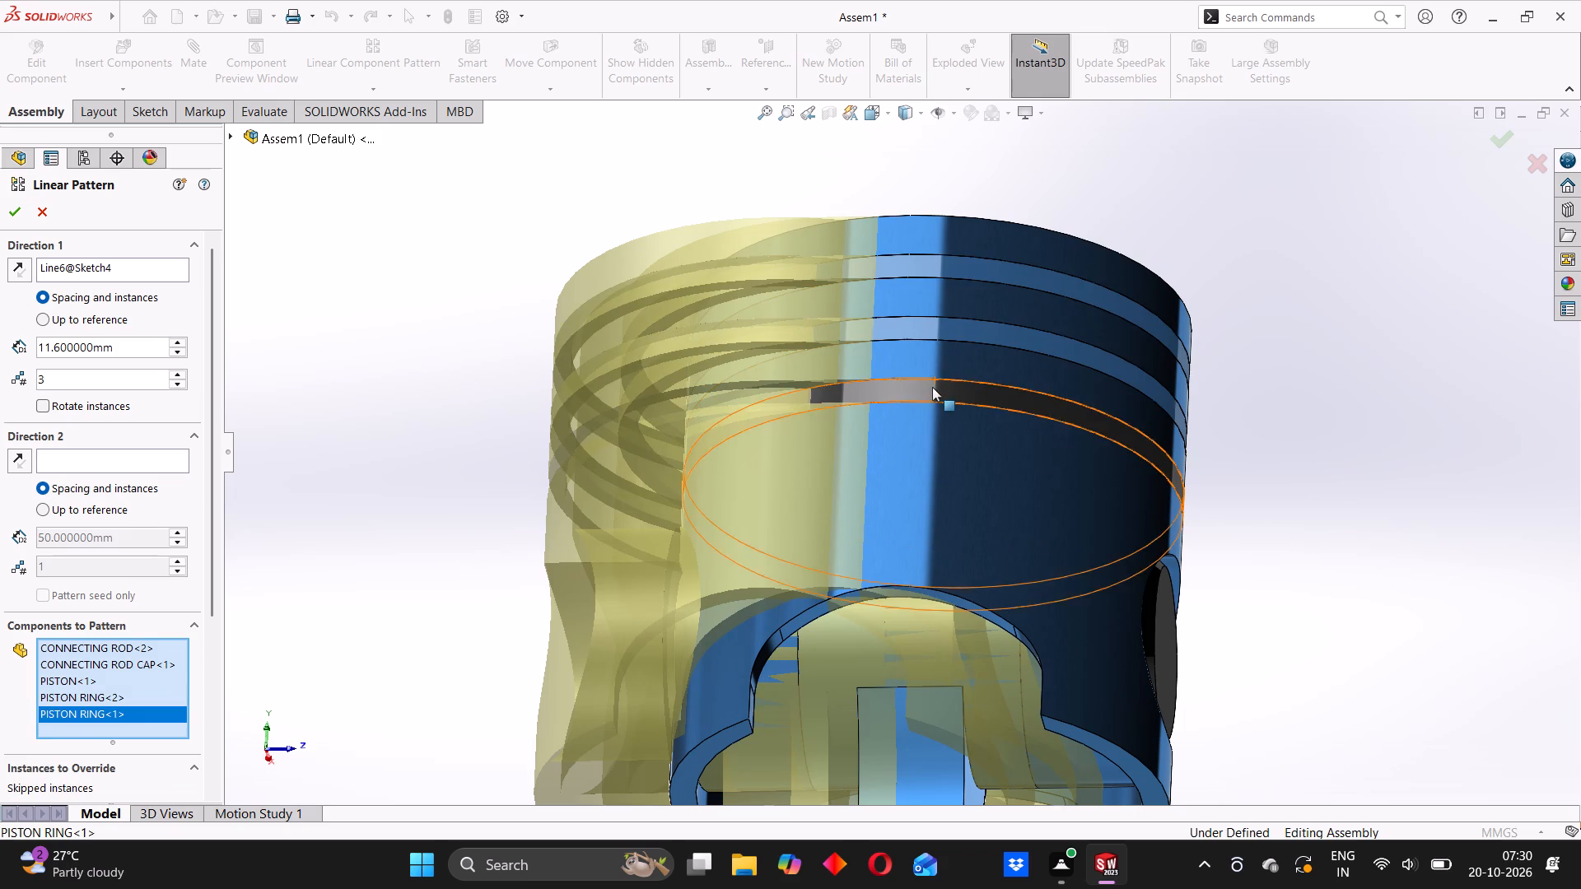
Set the pattern to 114 mm spacing and 4 instances, reverse its direction toward the crankshaft flange, and create it.
scroll(790, 467, up, 3)
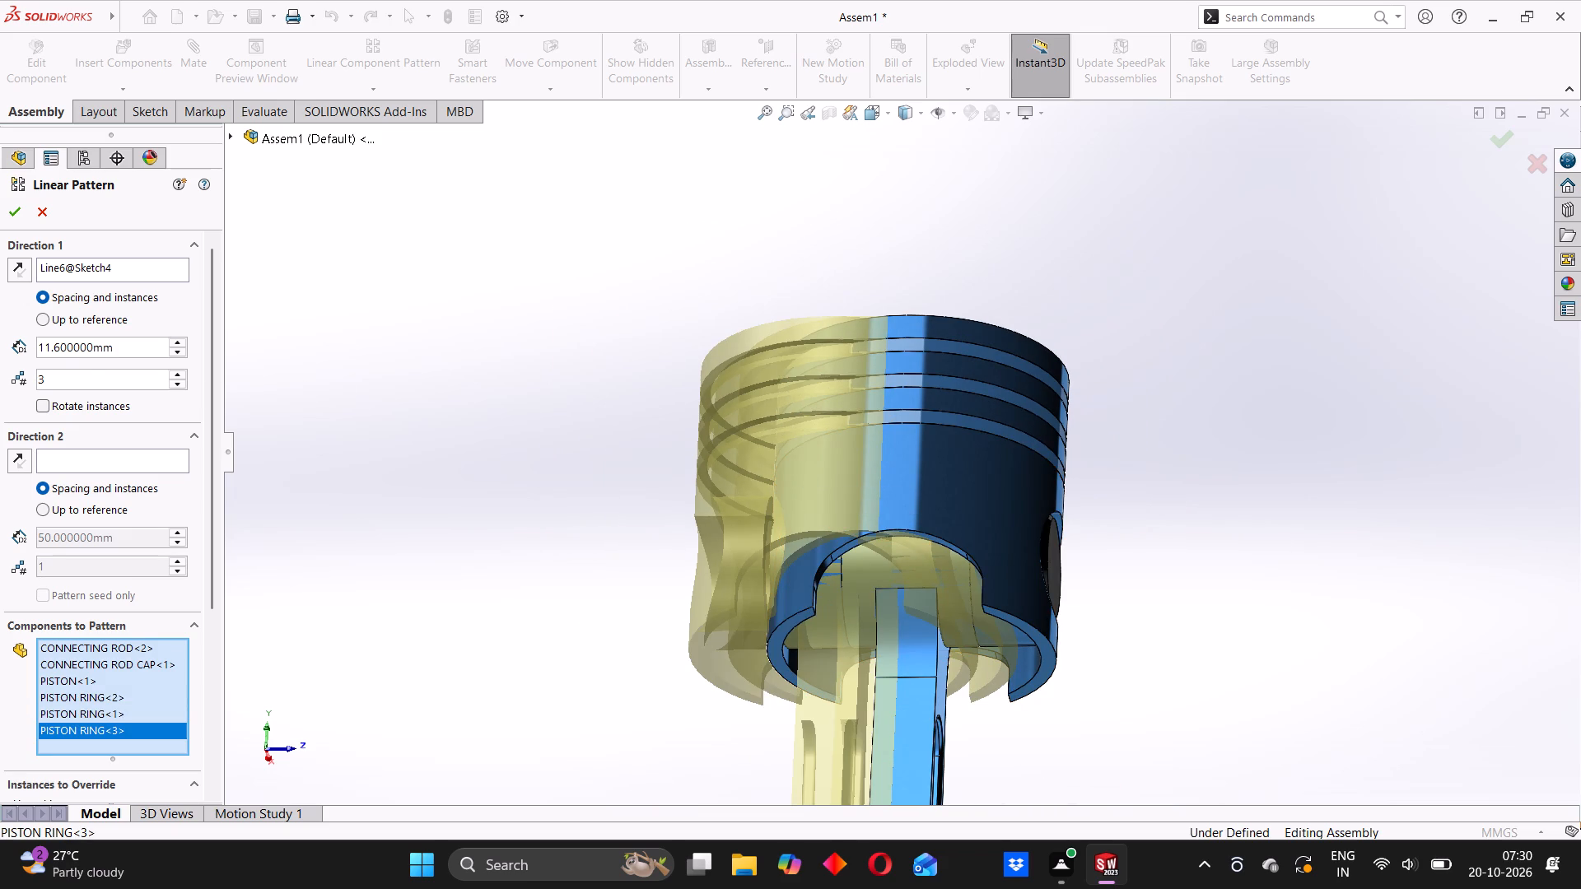
drag(112, 350, 26, 372)
text(114)
key(Return)
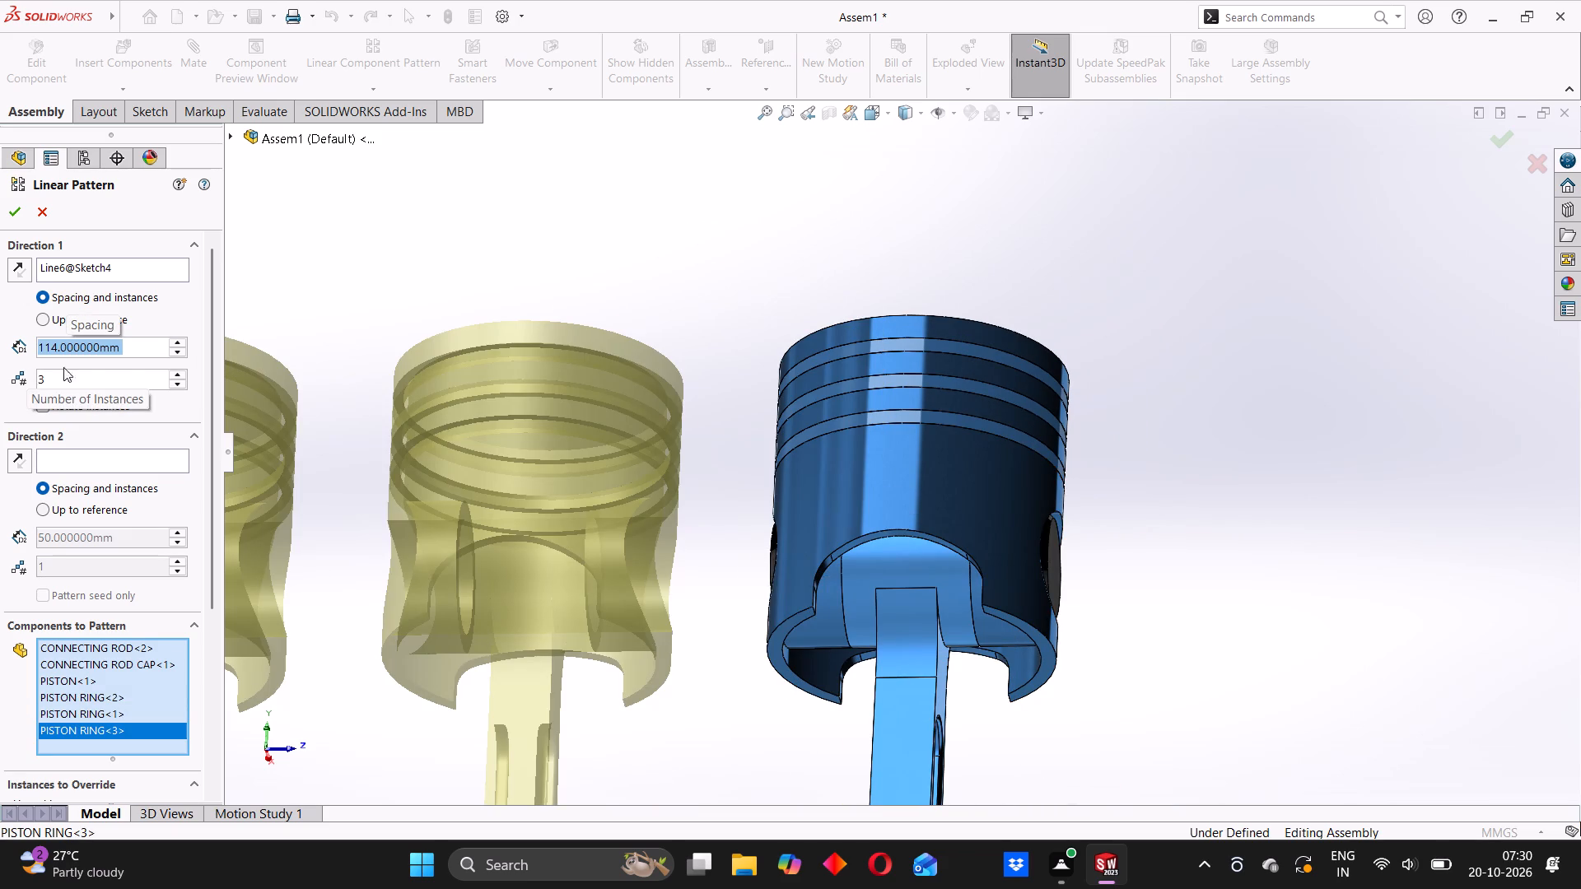
scroll(483, 365, up, 3)
click(16, 263)
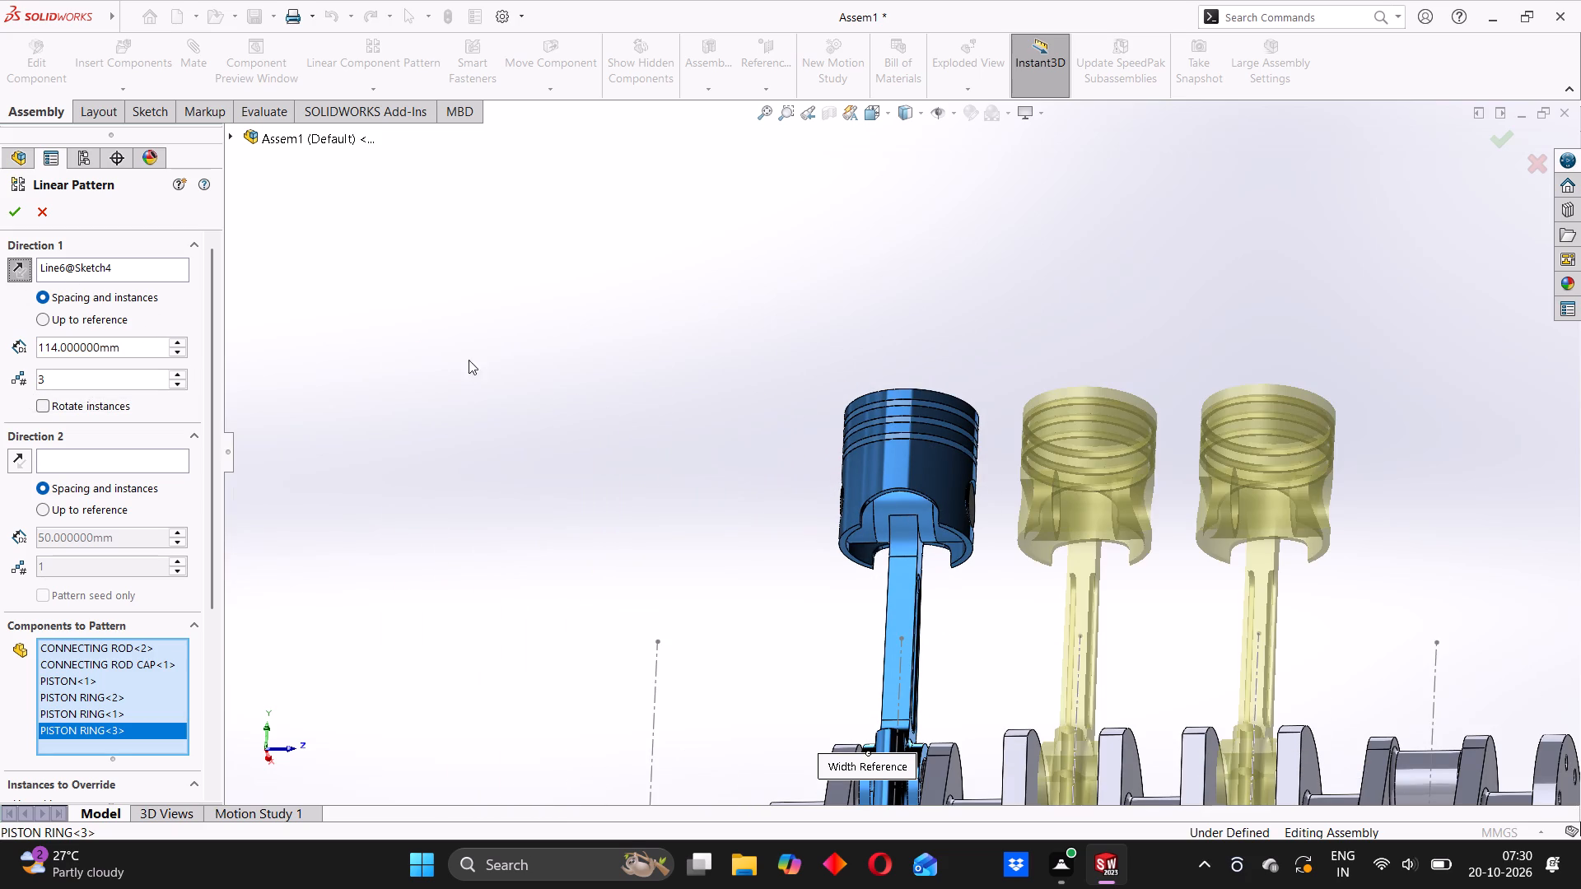
scroll(857, 398, up, 3)
drag(69, 375, 14, 388)
key(4)
key(Return)
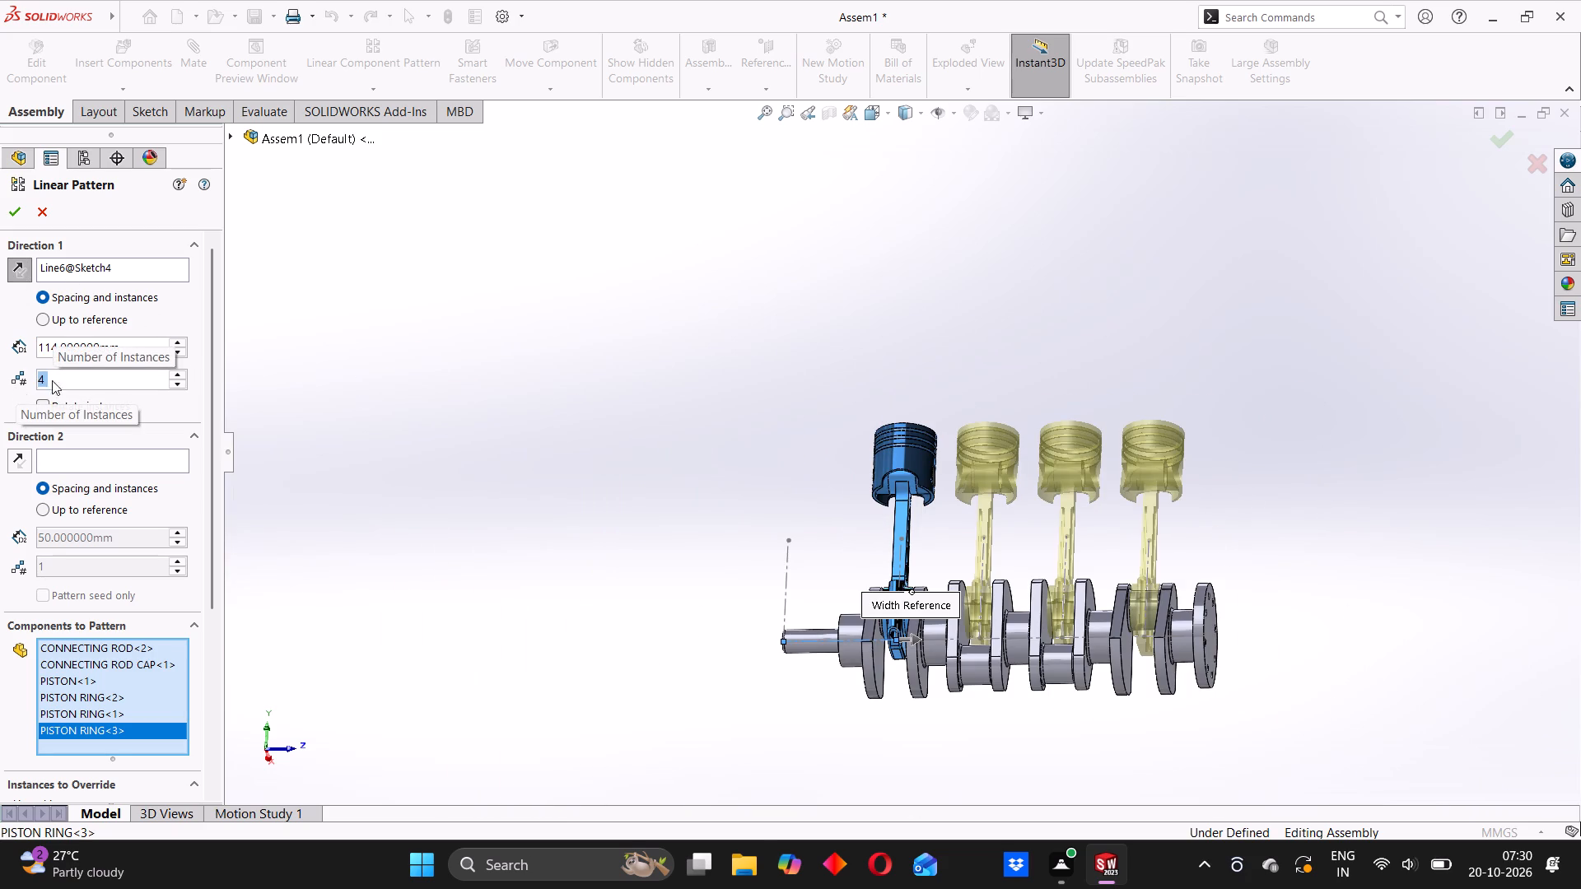
scroll(853, 447, down, 4)
middle_drag(958, 545, 992, 482)
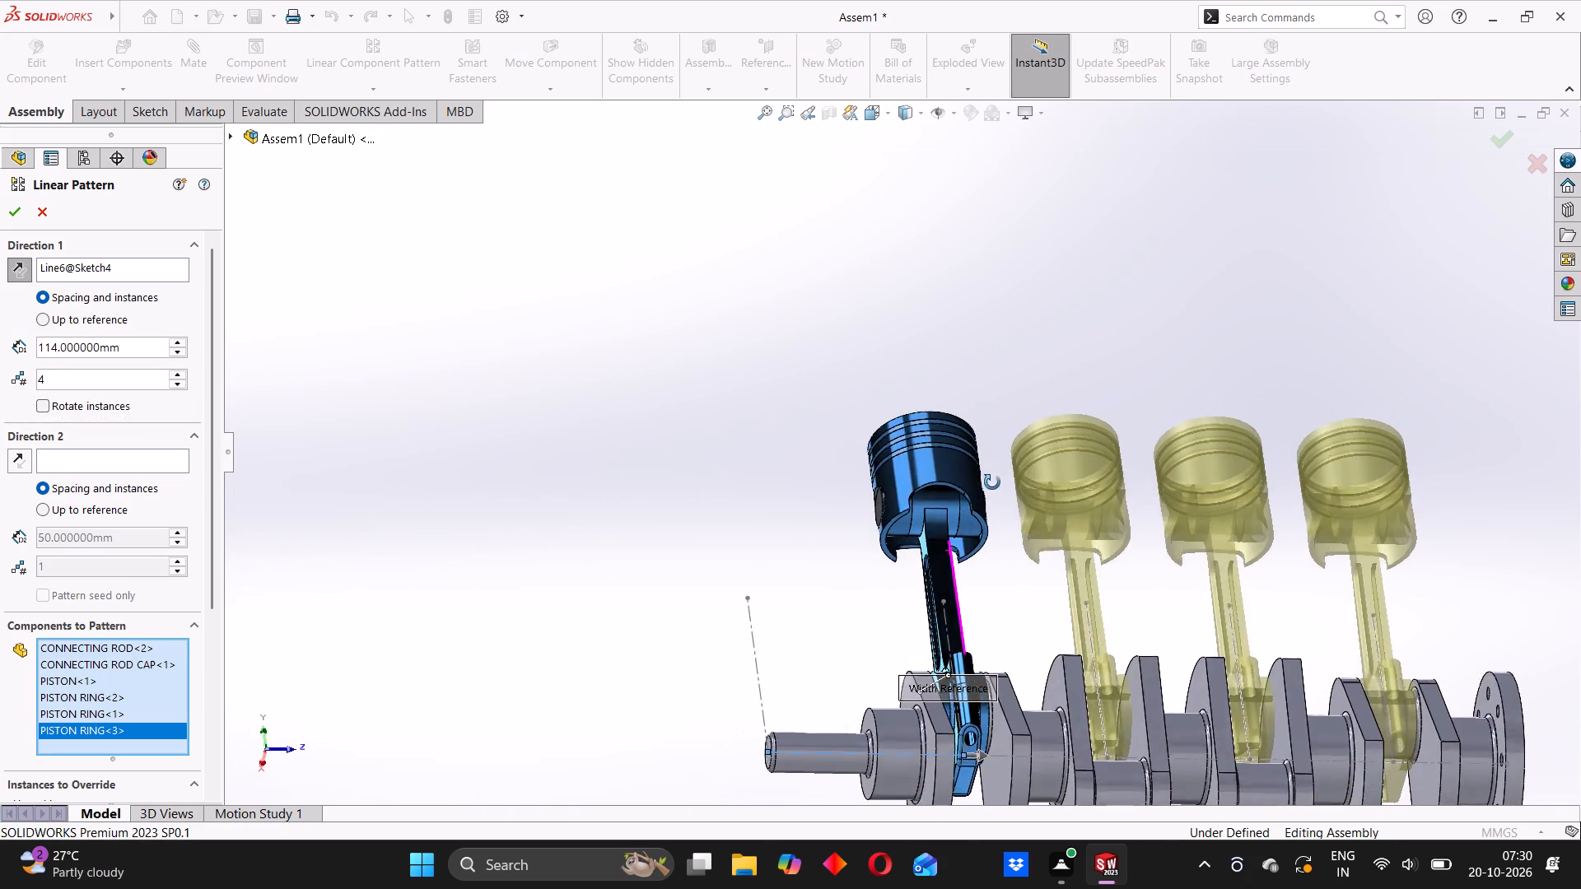
middle_drag(992, 482, 986, 718)
scroll(1014, 539, up, 3)
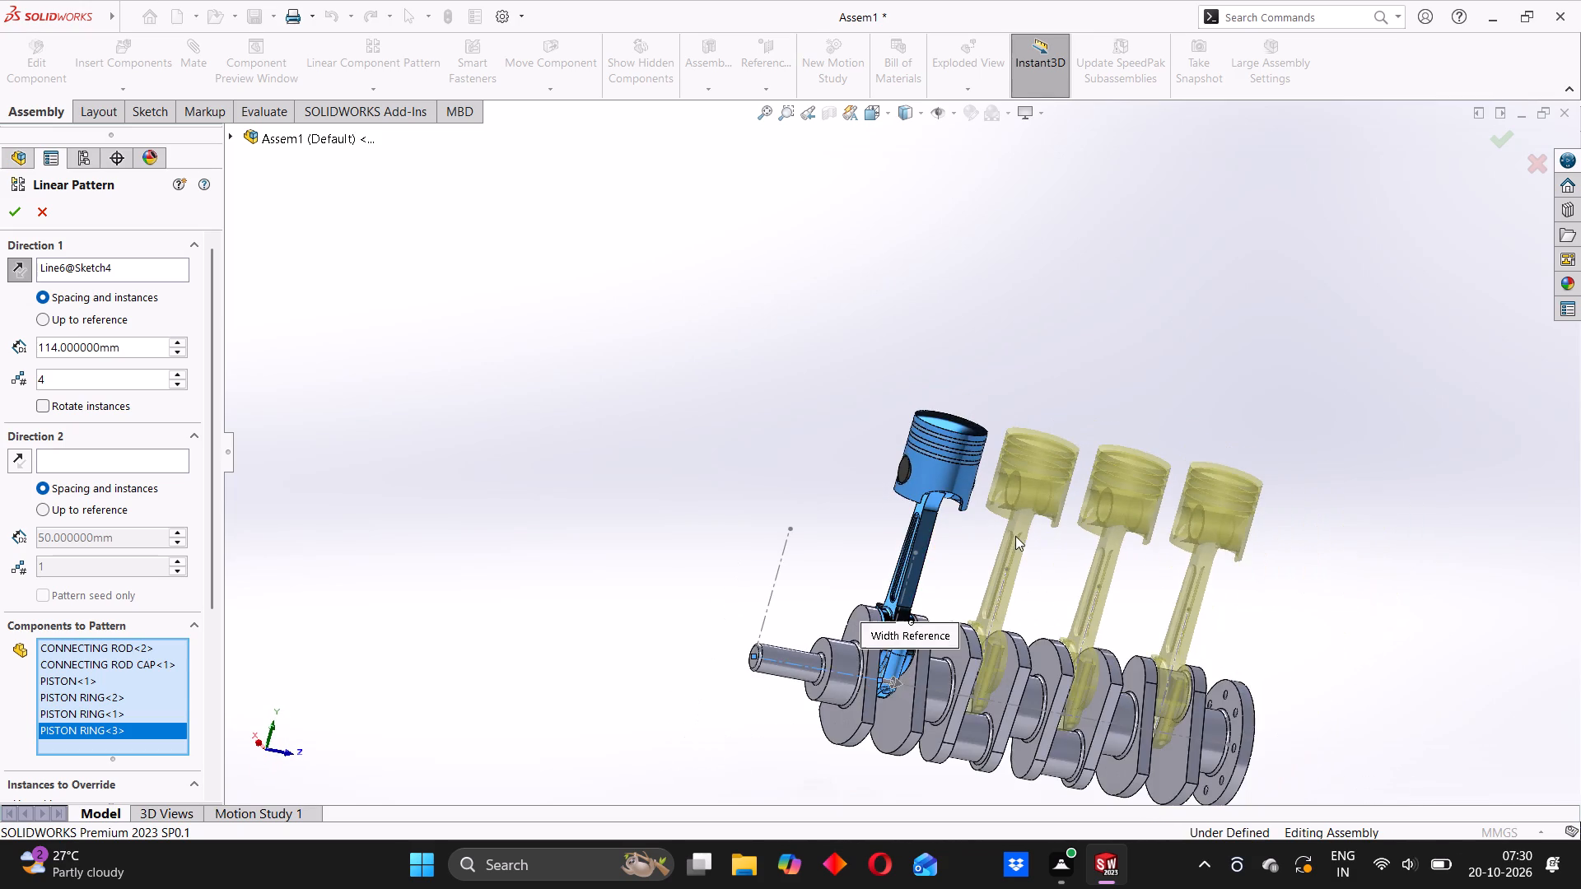
middle_drag(1047, 444, 1046, 494)
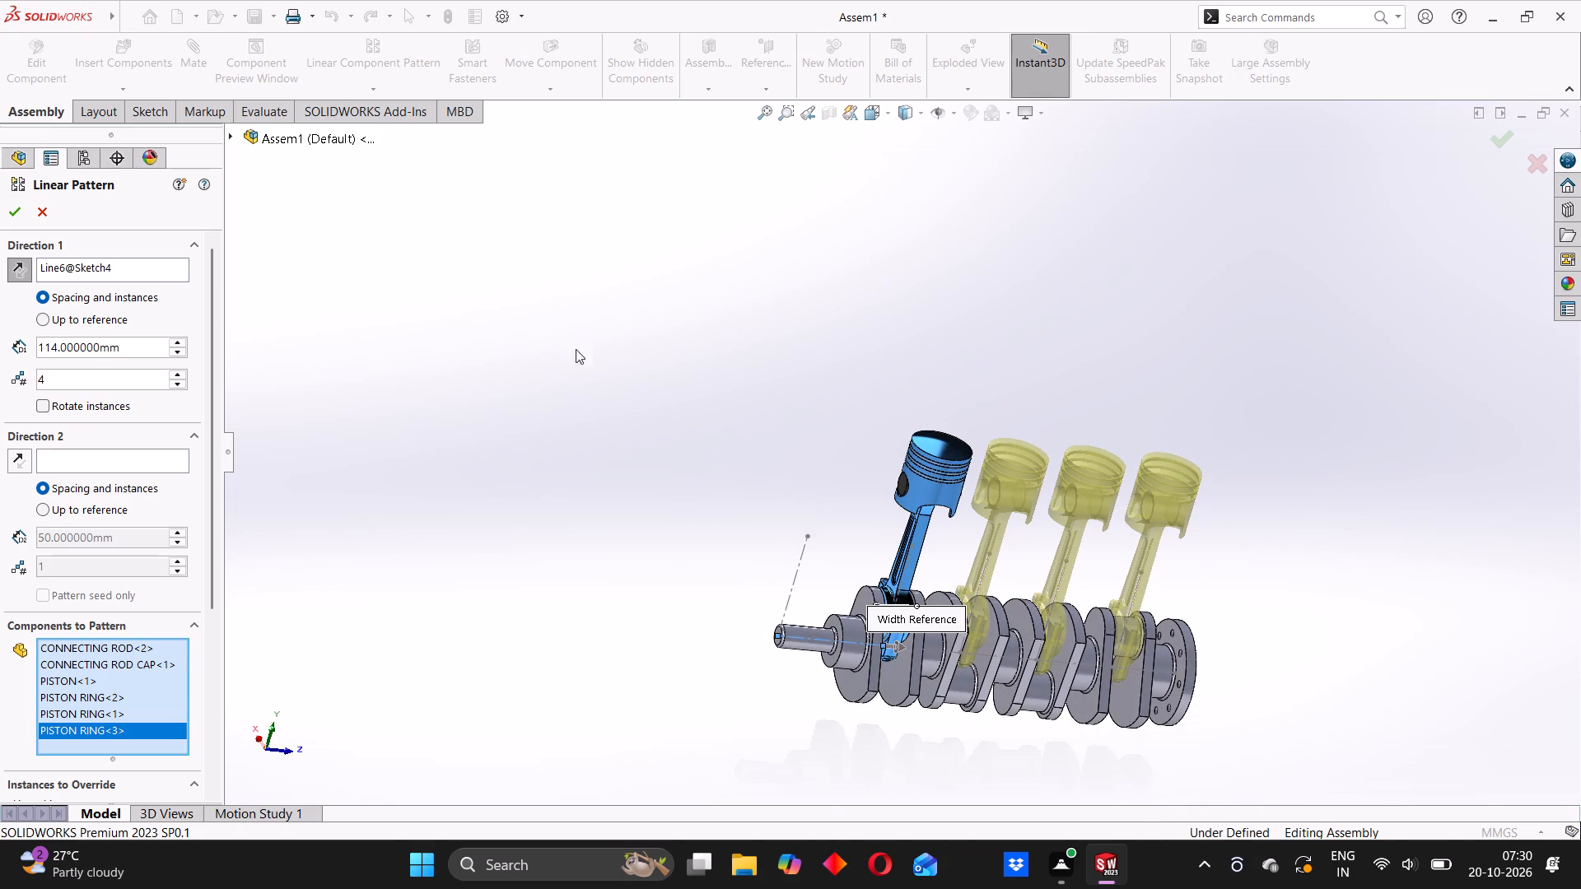
click(13, 214)
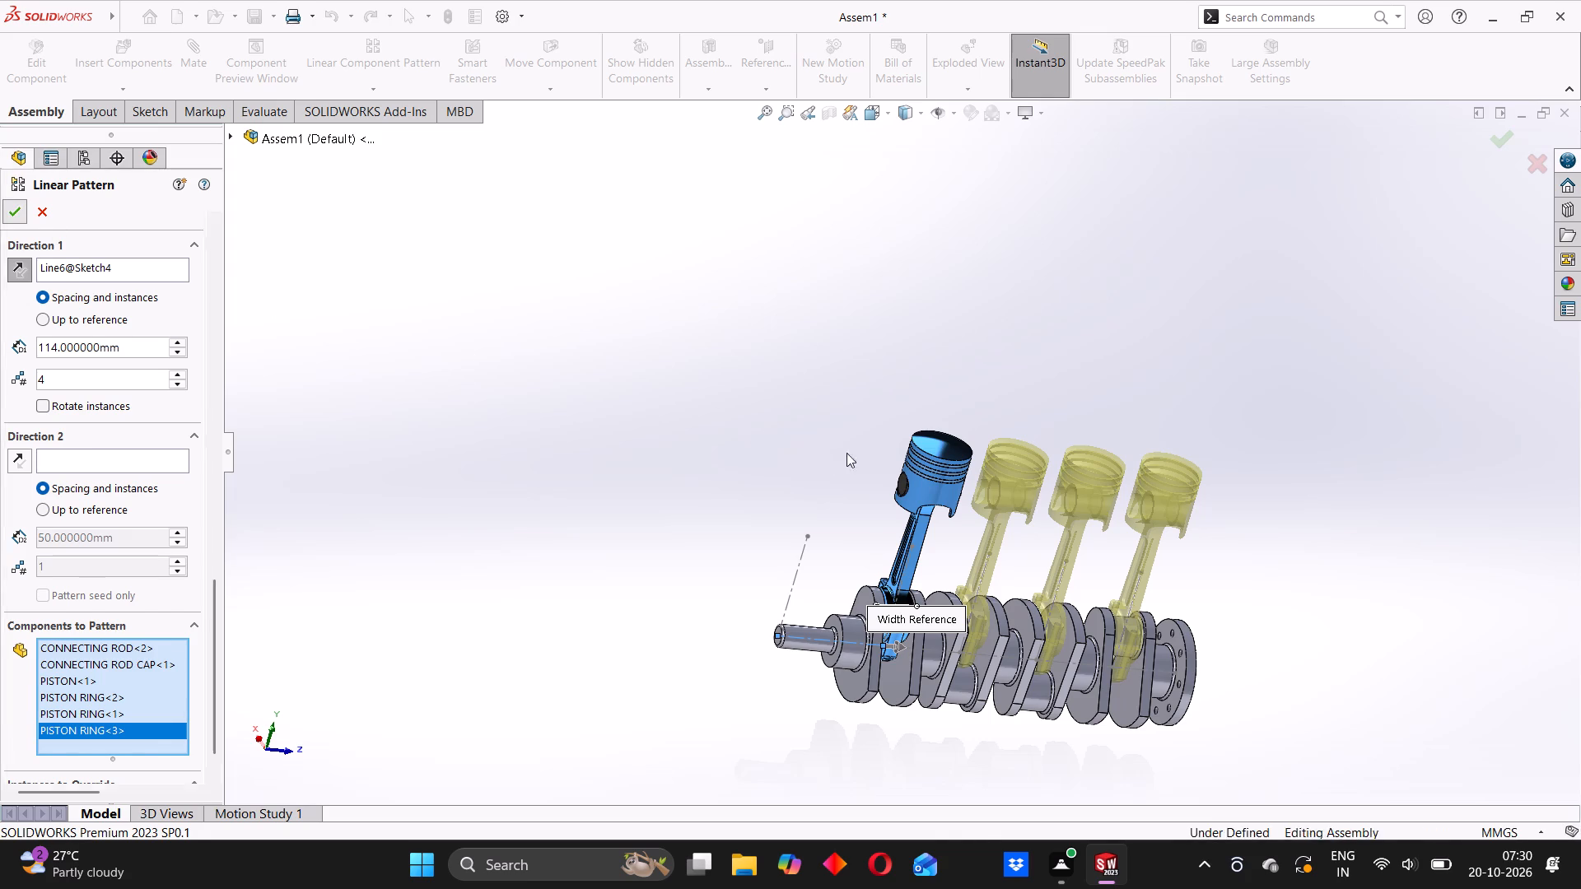
Examine from several sides how the patterned pistons and connecting rods sit on the crankshaft.
middle_drag(940, 522, 1024, 529)
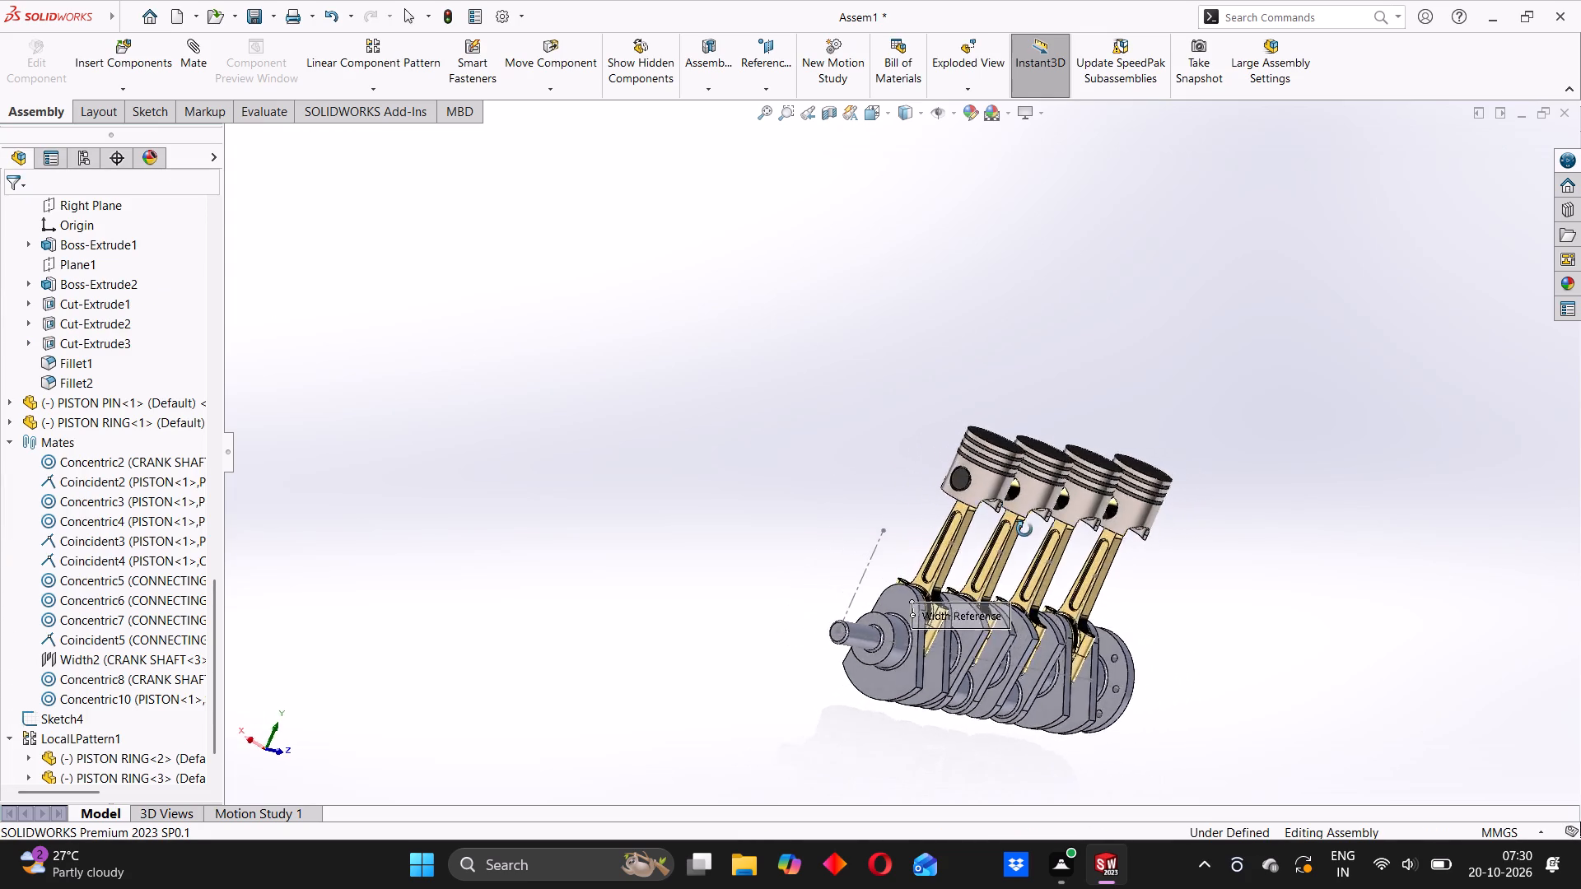
middle_drag(1024, 529, 1079, 631)
click(843, 496)
middle_drag(1131, 520, 898, 449)
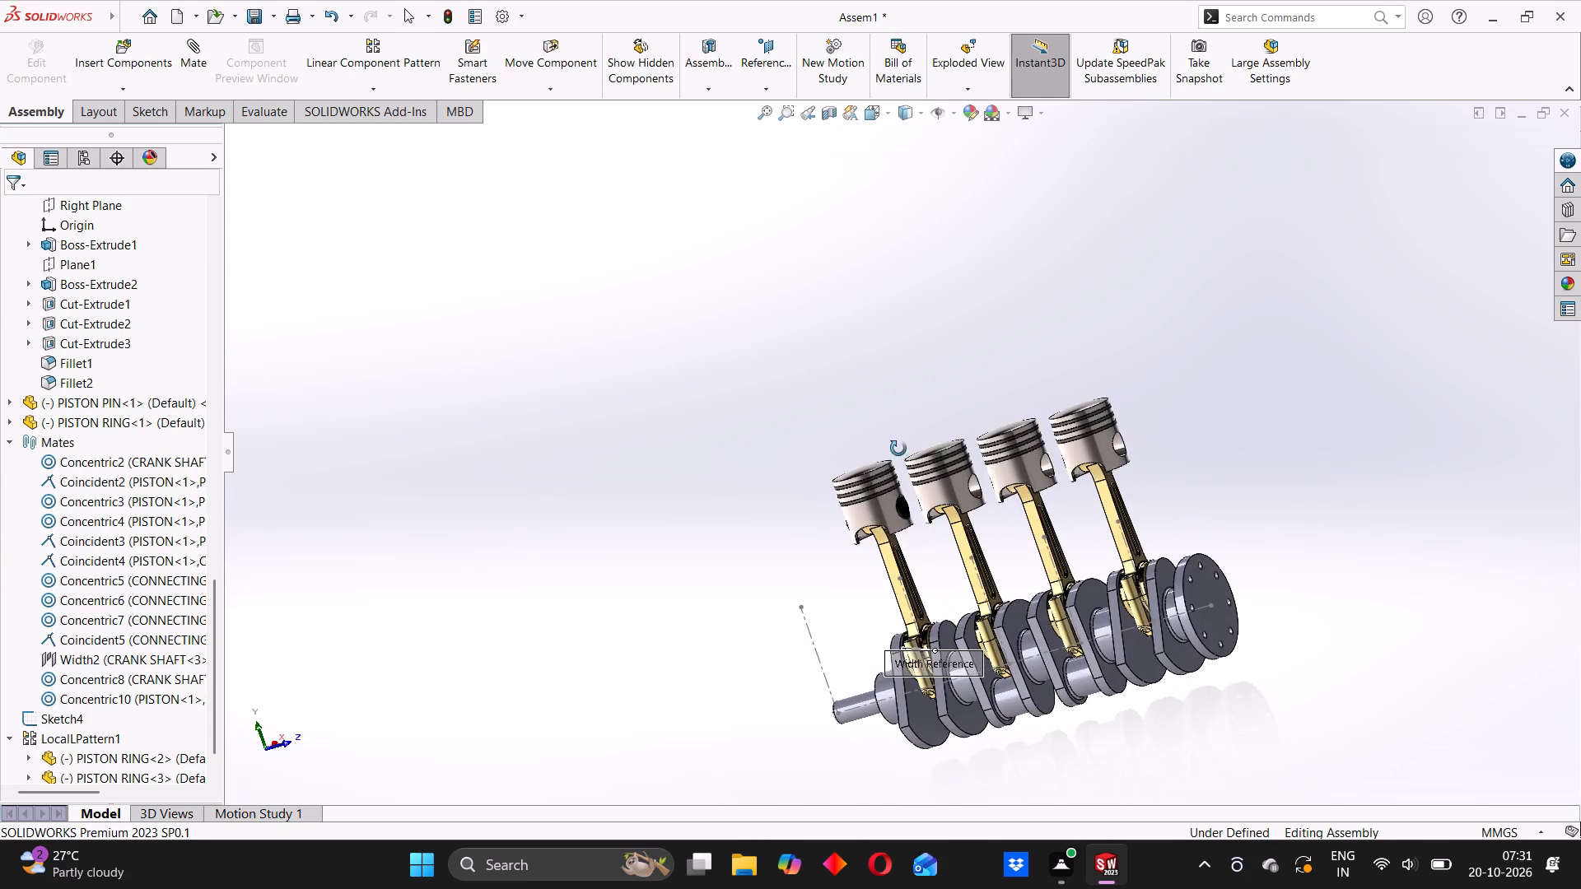
middle_drag(898, 449, 929, 444)
scroll(1147, 552, down, 3)
scroll(986, 541, down, 1)
middle_drag(974, 538, 1019, 517)
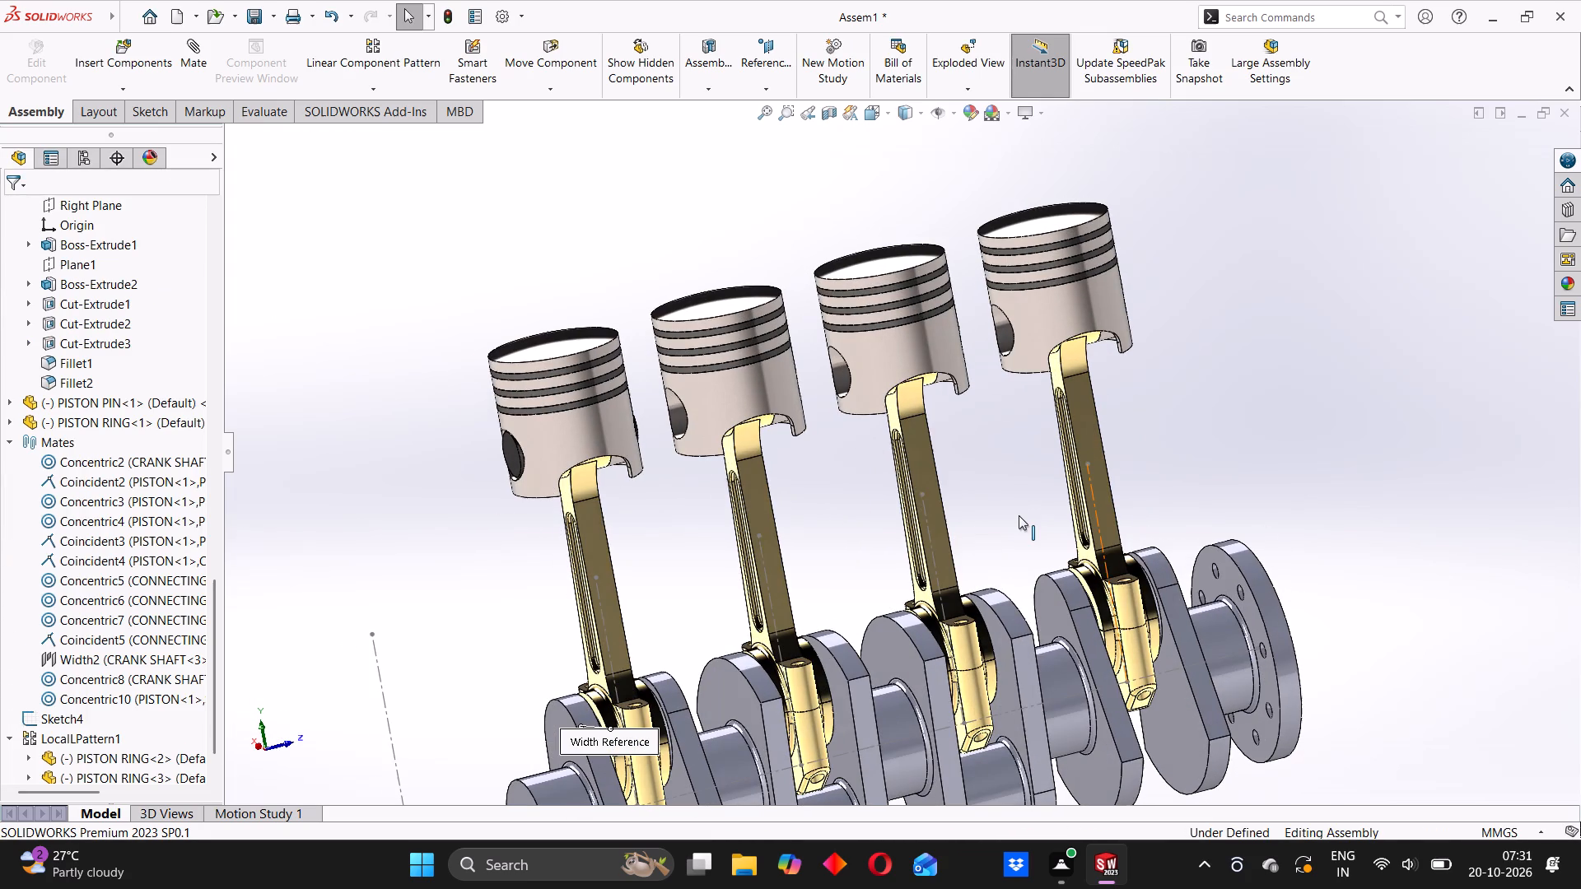
middle_drag(1018, 575, 961, 585)
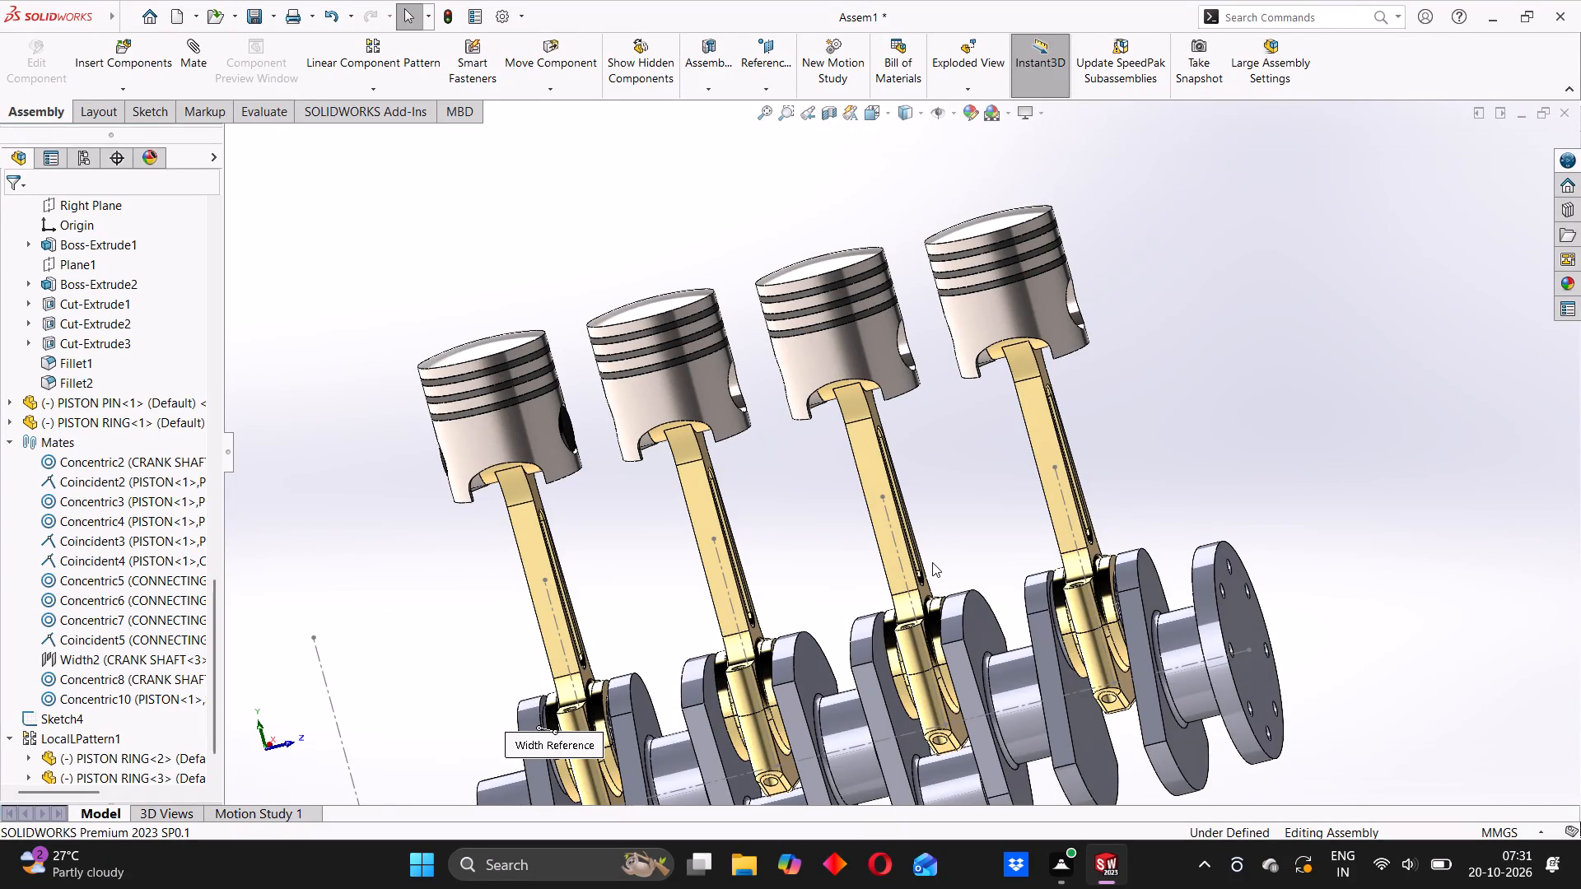
scroll(930, 543, up, 3)
middle_drag(839, 495, 918, 504)
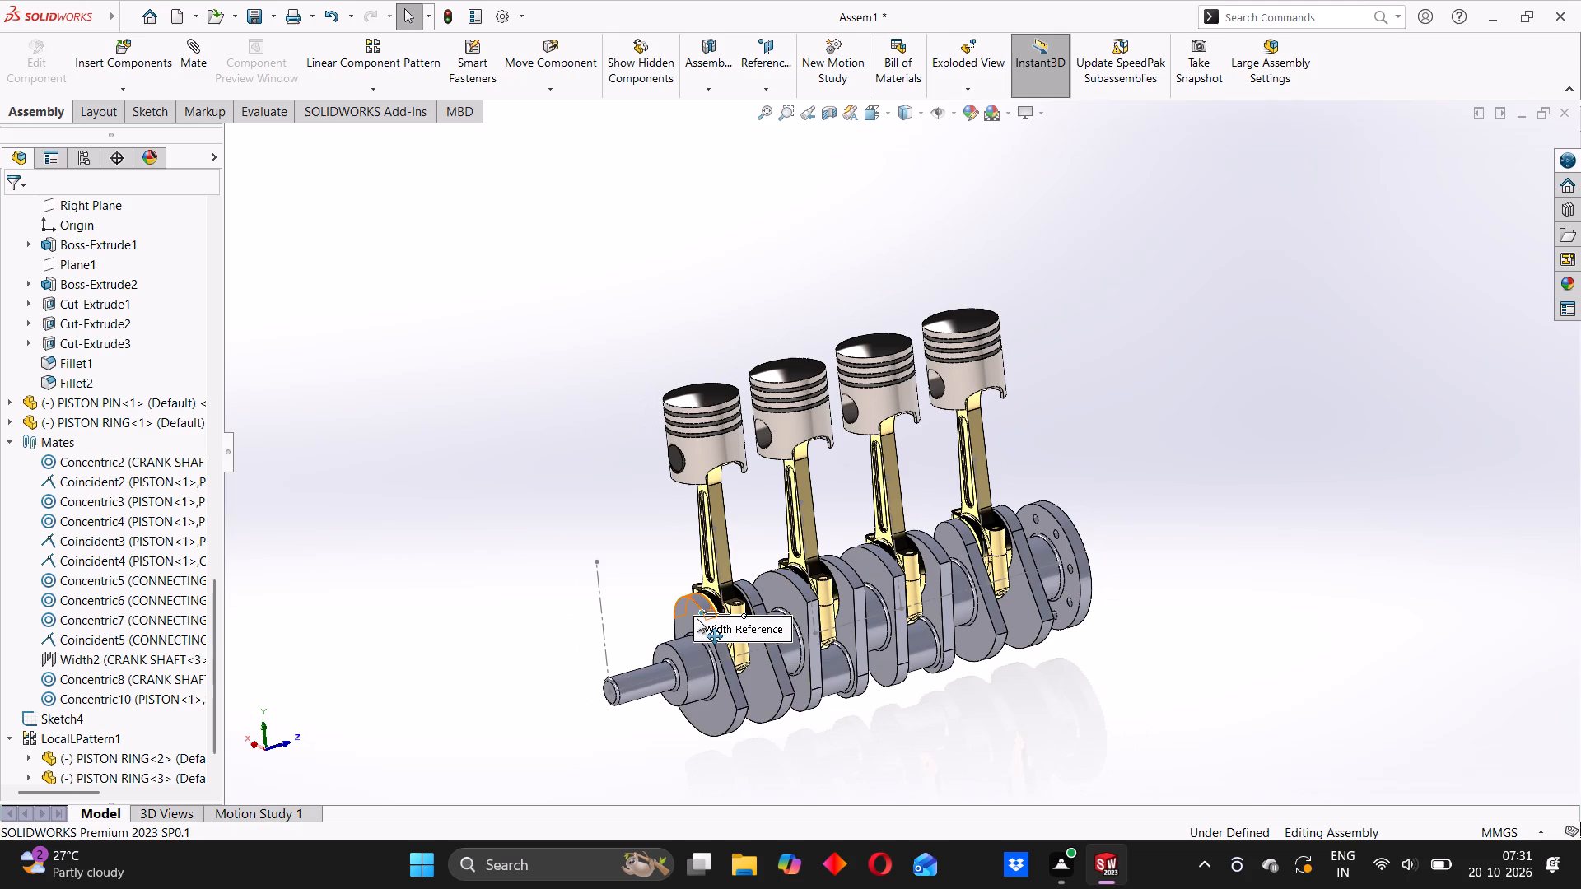
Turn the crankshaft by its first web to check the motion of the four pistons and rods.
drag(697, 621, 623, 542)
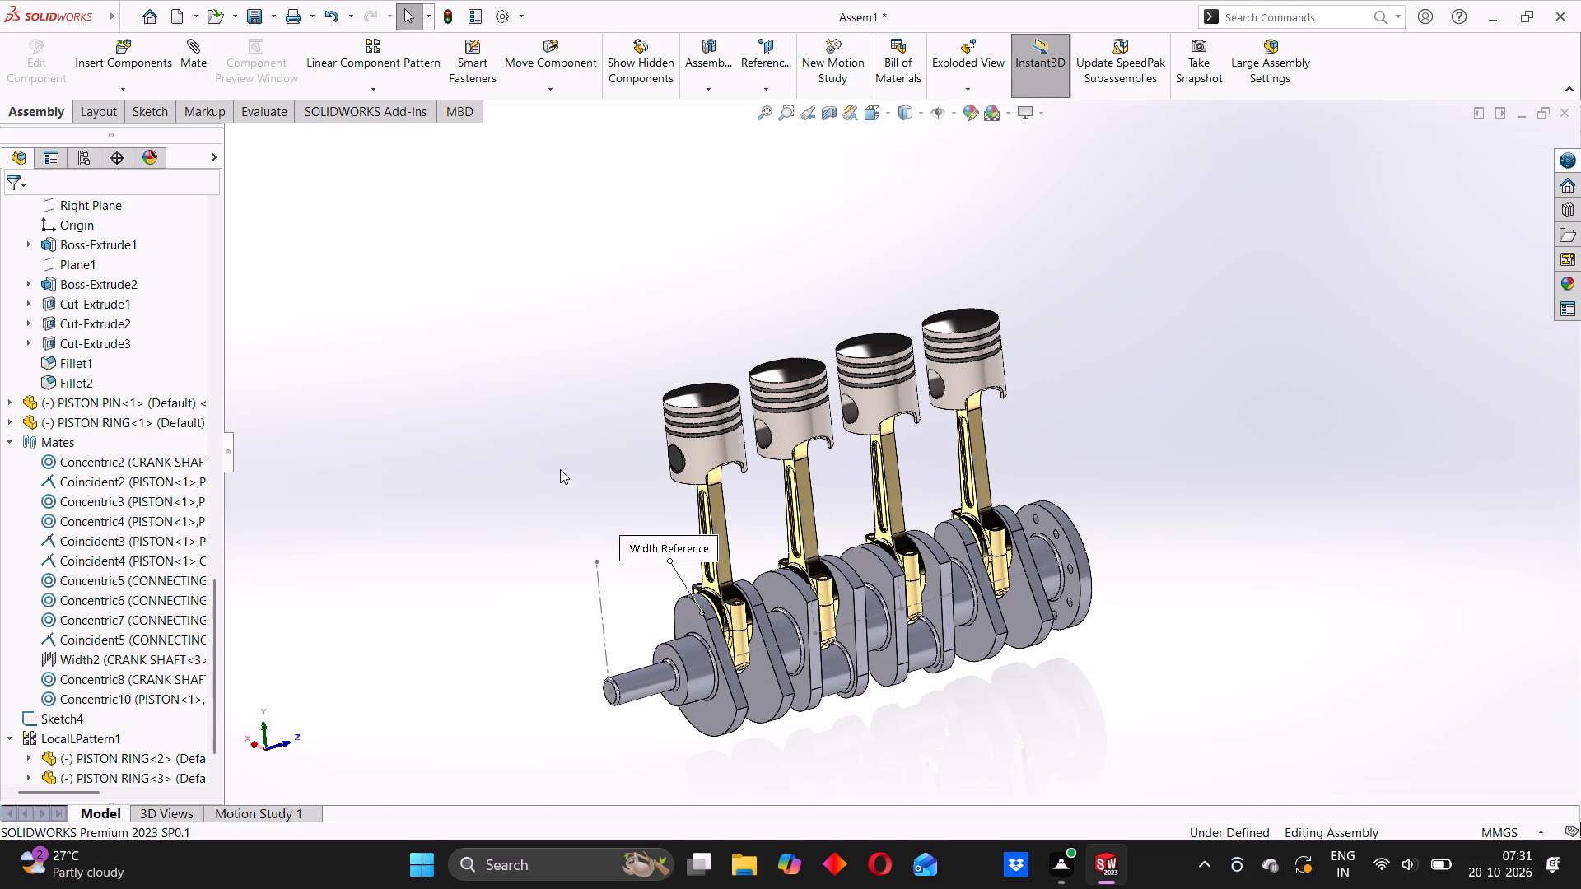
click(560, 468)
drag(682, 617, 697, 720)
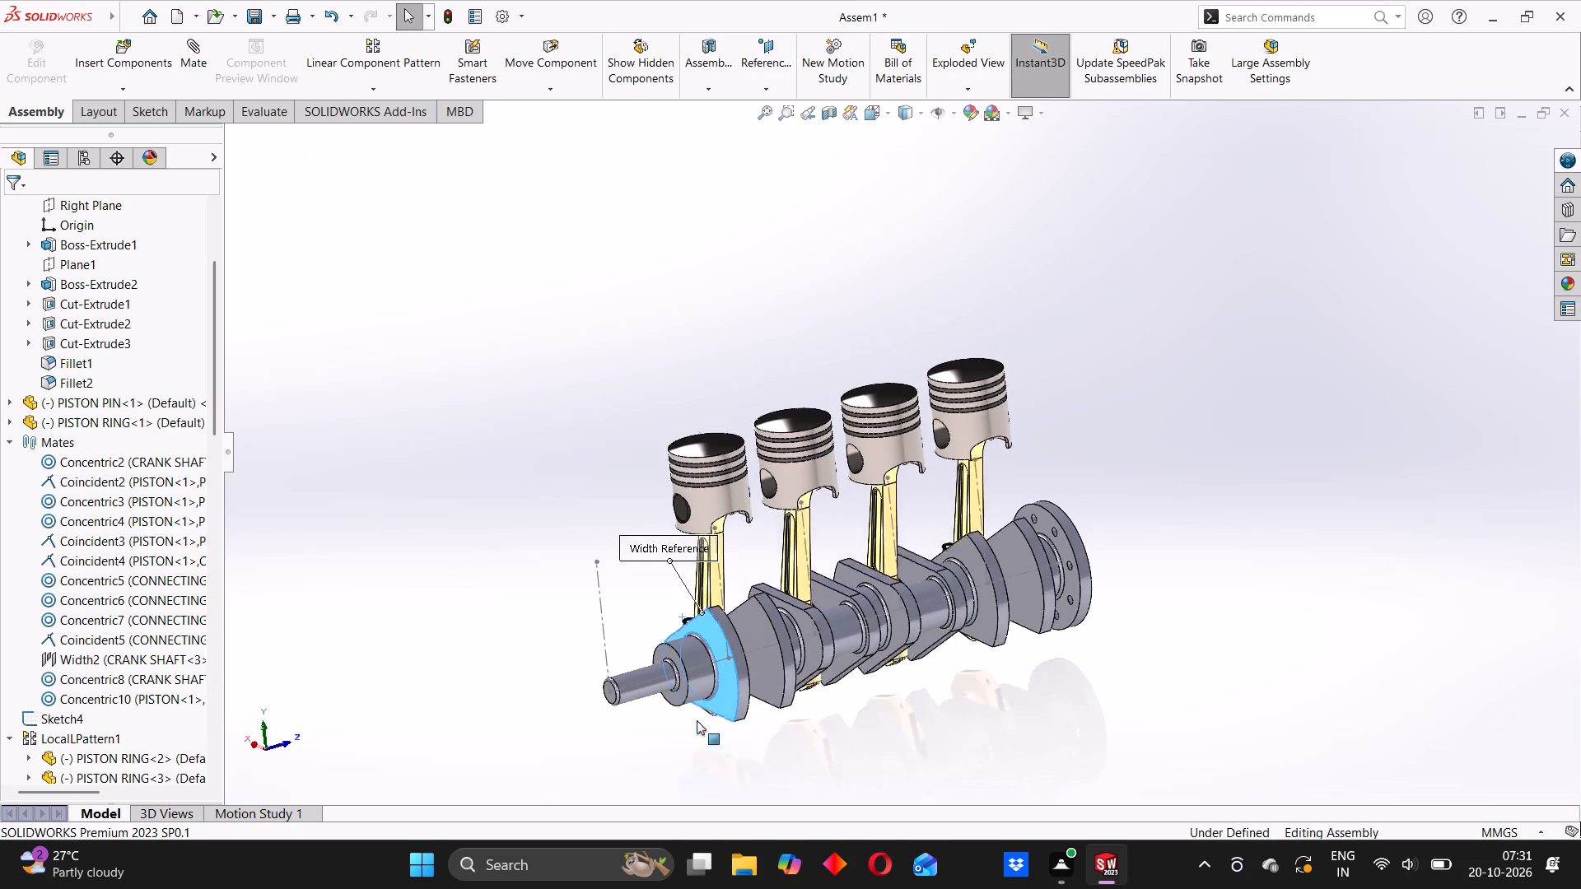
drag(697, 720, 840, 699)
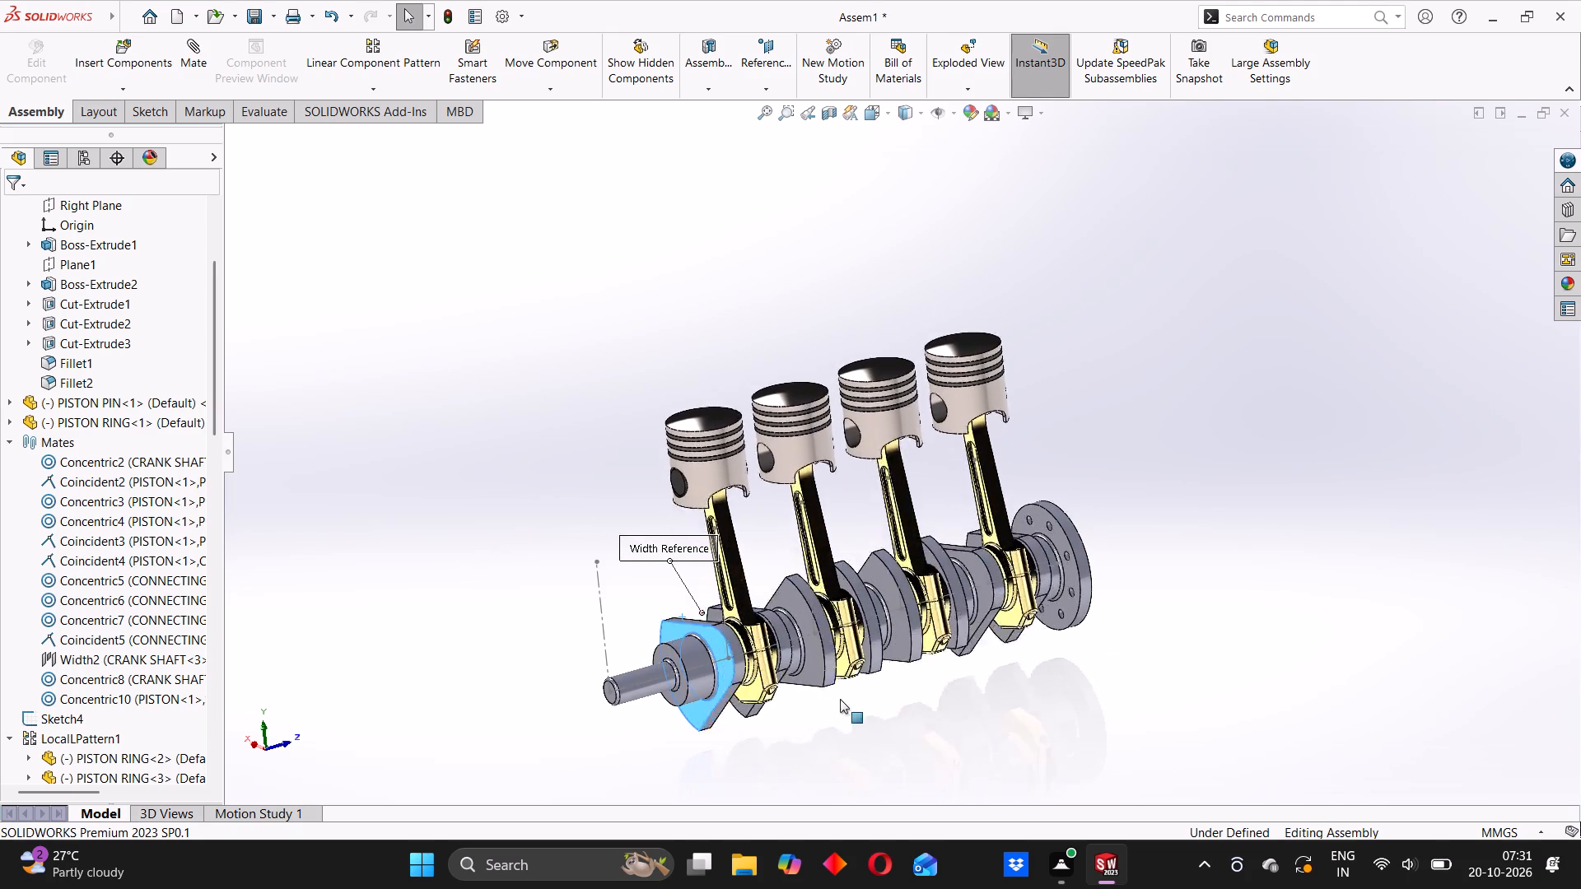
drag(840, 699, 625, 579)
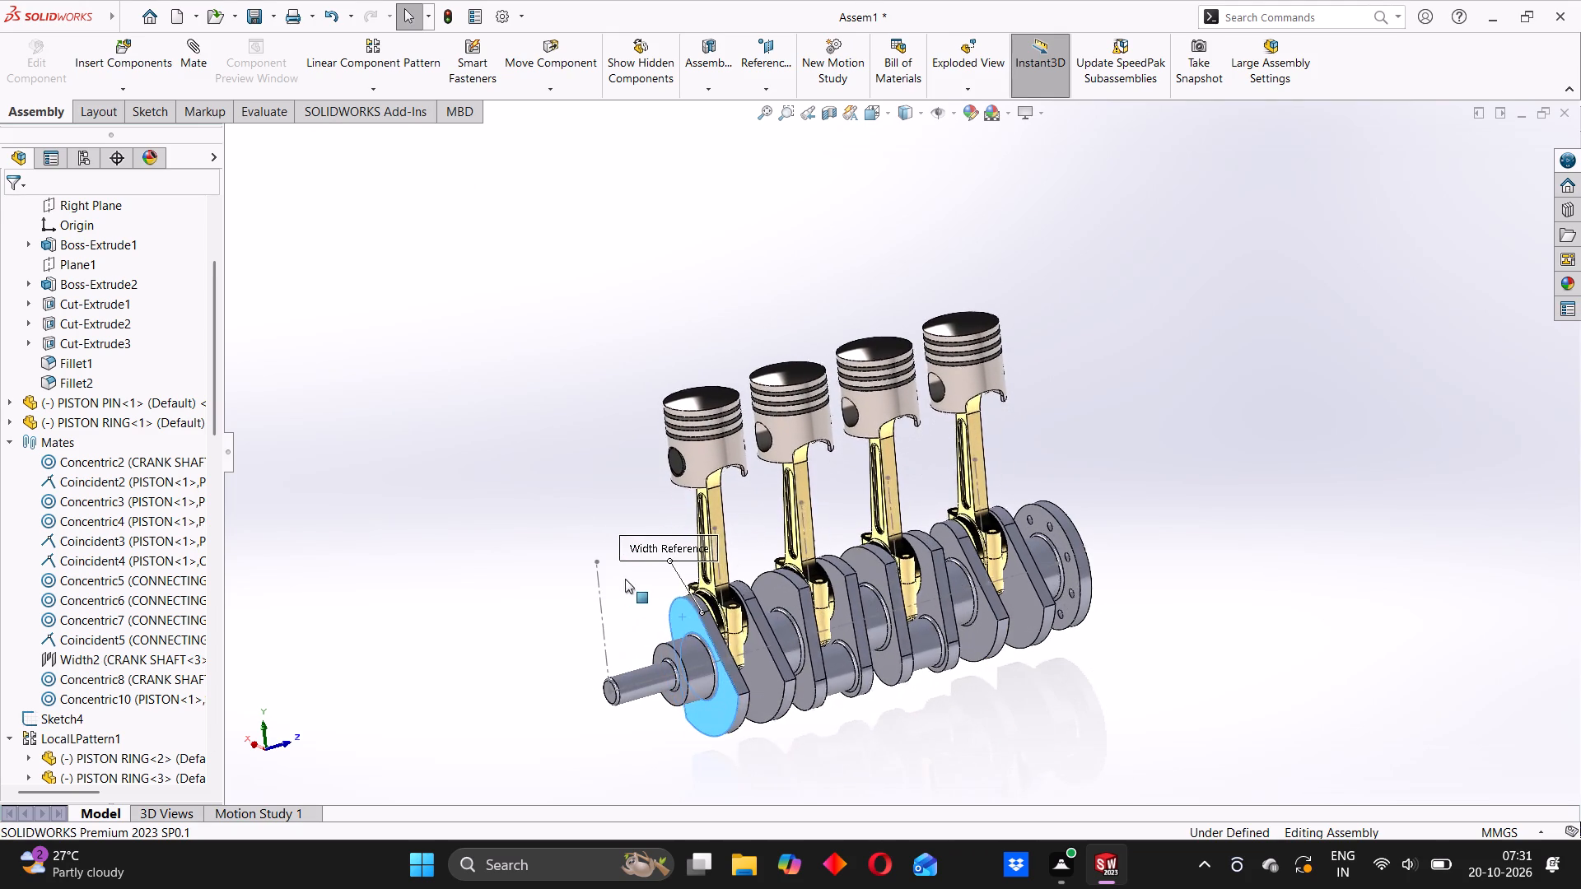
drag(625, 579, 629, 576)
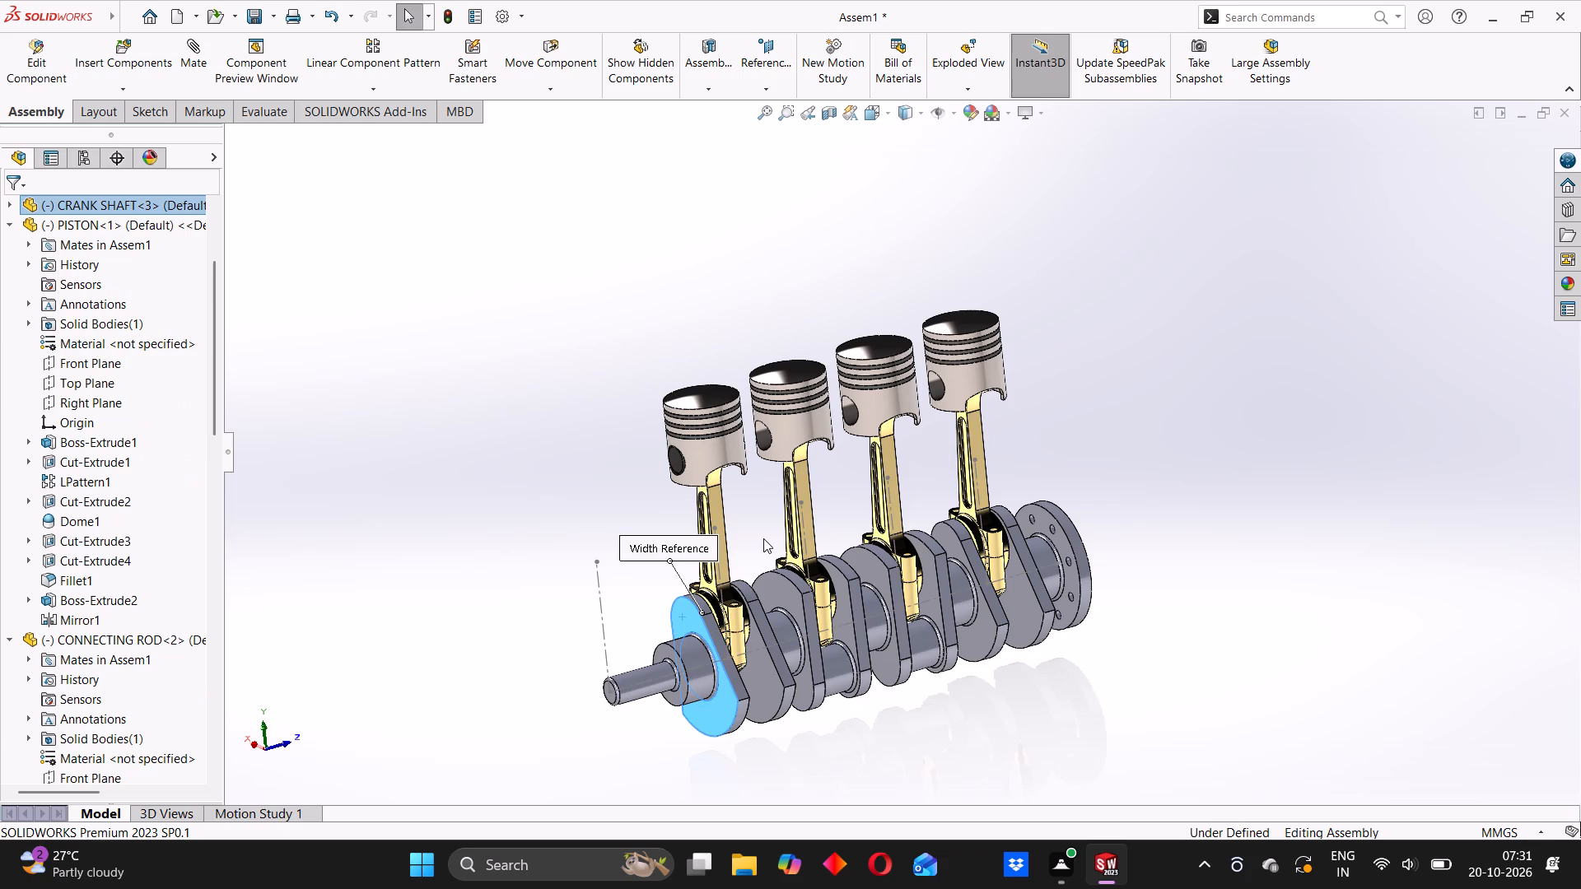
Delete the linear component pattern that repeats the piston and connecting rod set along the crankshaft, including its dependent items.
middle_drag(959, 632, 877, 593)
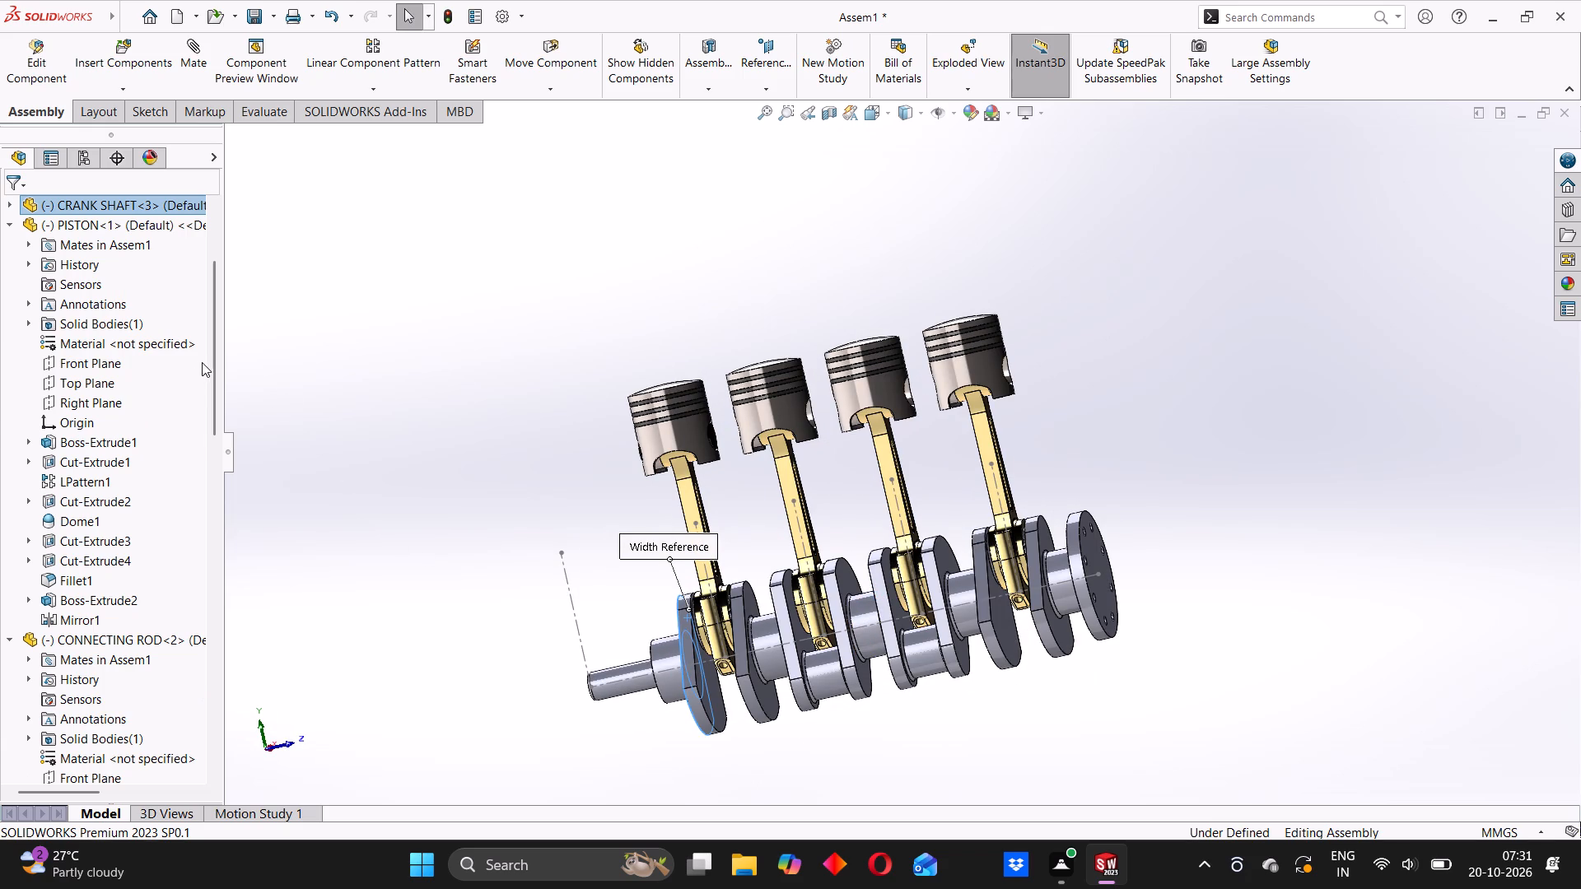
drag(209, 357, 237, 742)
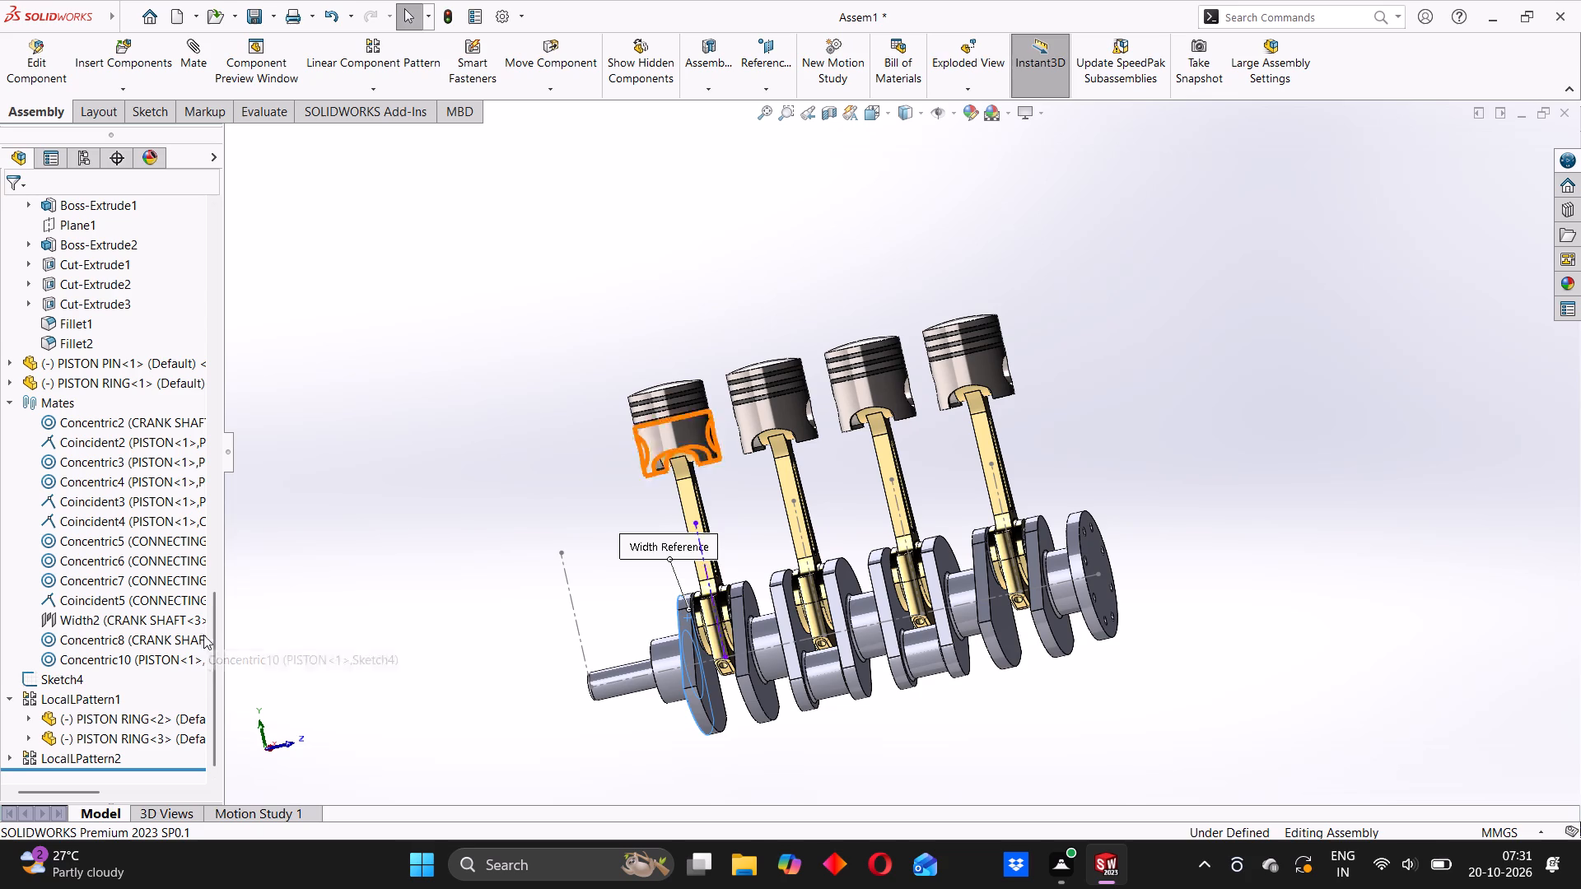
right_click(49, 756)
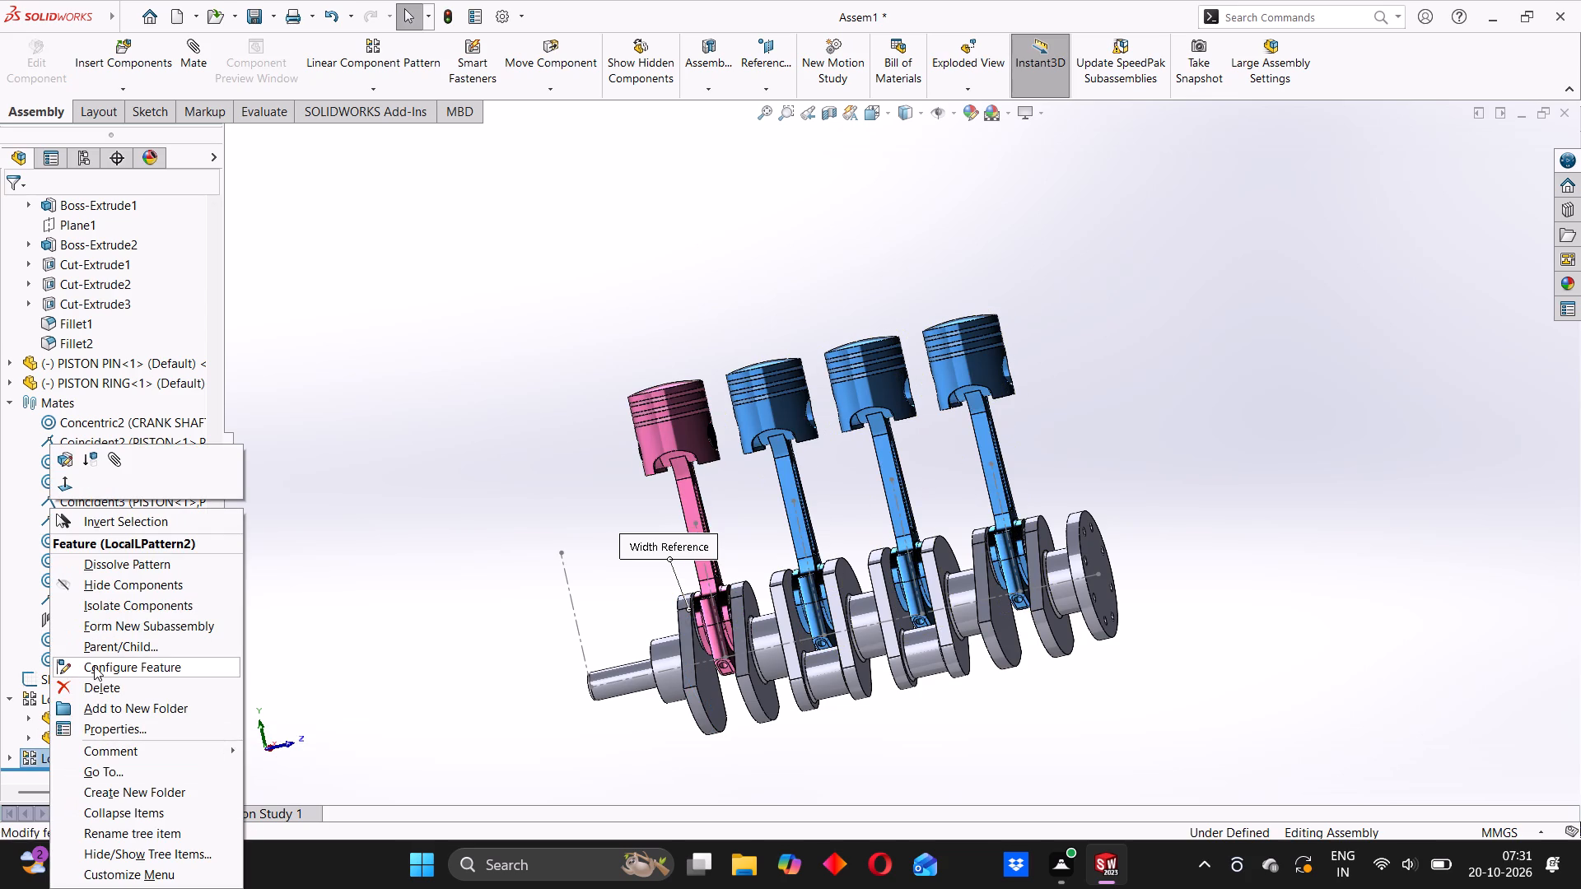
click(97, 692)
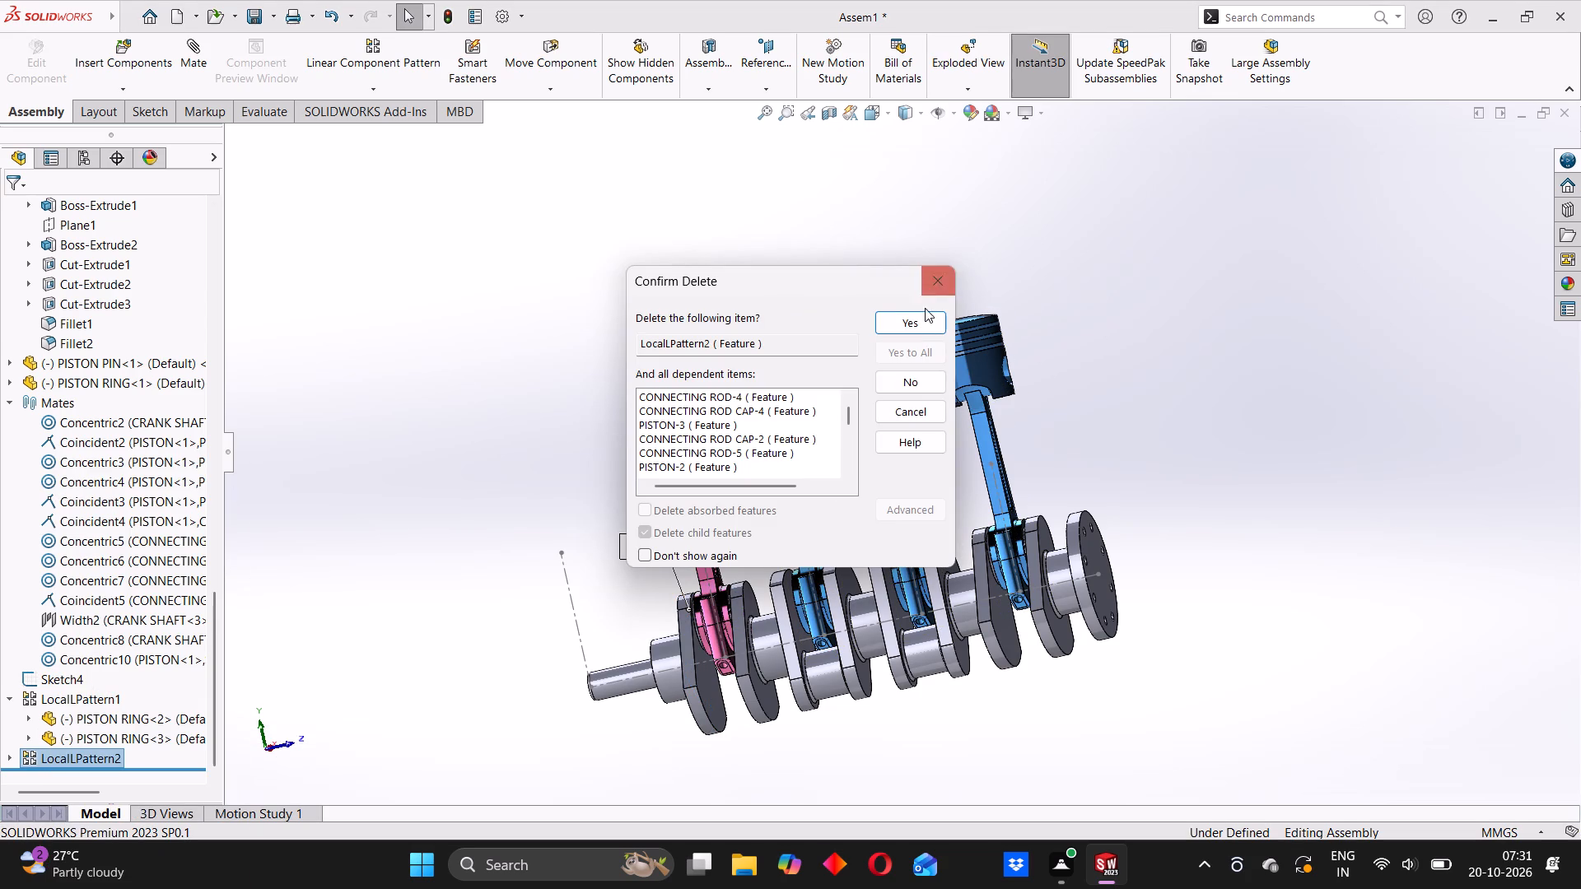
click(921, 314)
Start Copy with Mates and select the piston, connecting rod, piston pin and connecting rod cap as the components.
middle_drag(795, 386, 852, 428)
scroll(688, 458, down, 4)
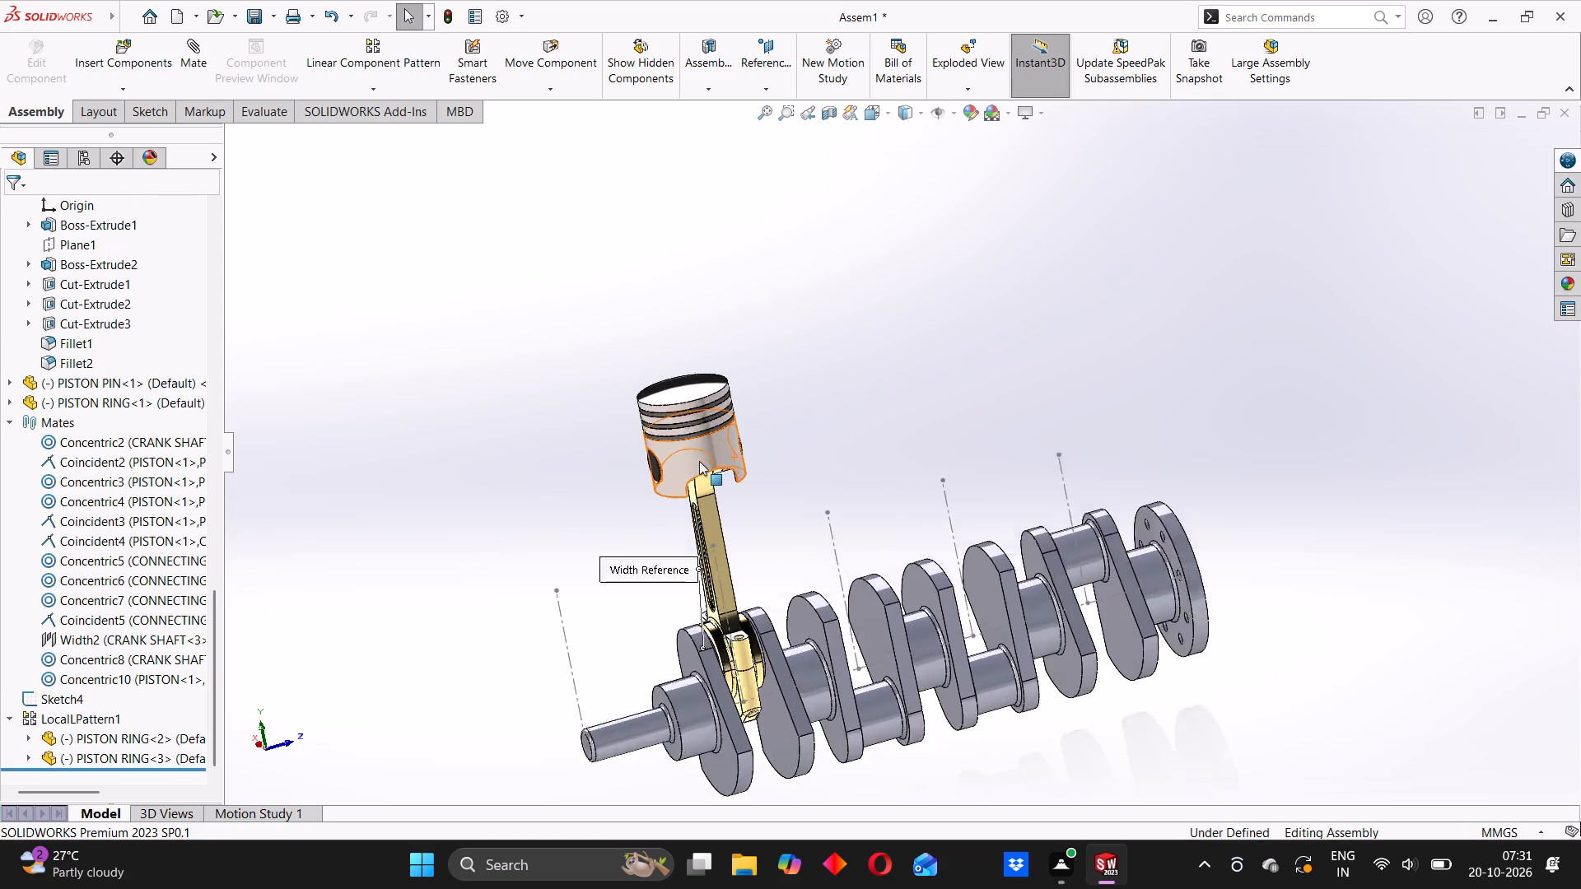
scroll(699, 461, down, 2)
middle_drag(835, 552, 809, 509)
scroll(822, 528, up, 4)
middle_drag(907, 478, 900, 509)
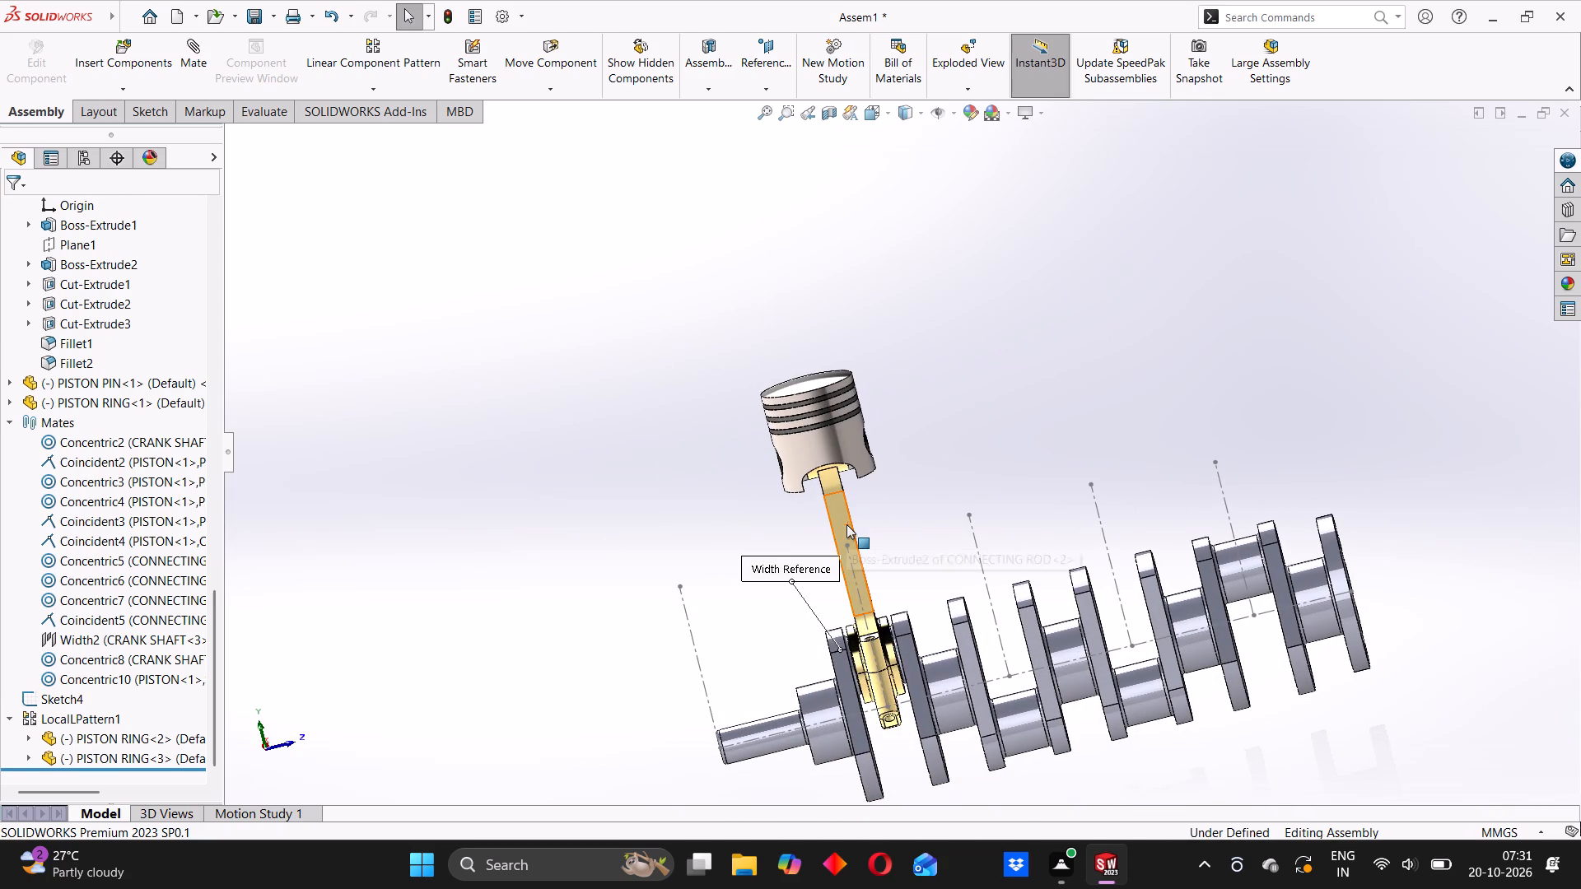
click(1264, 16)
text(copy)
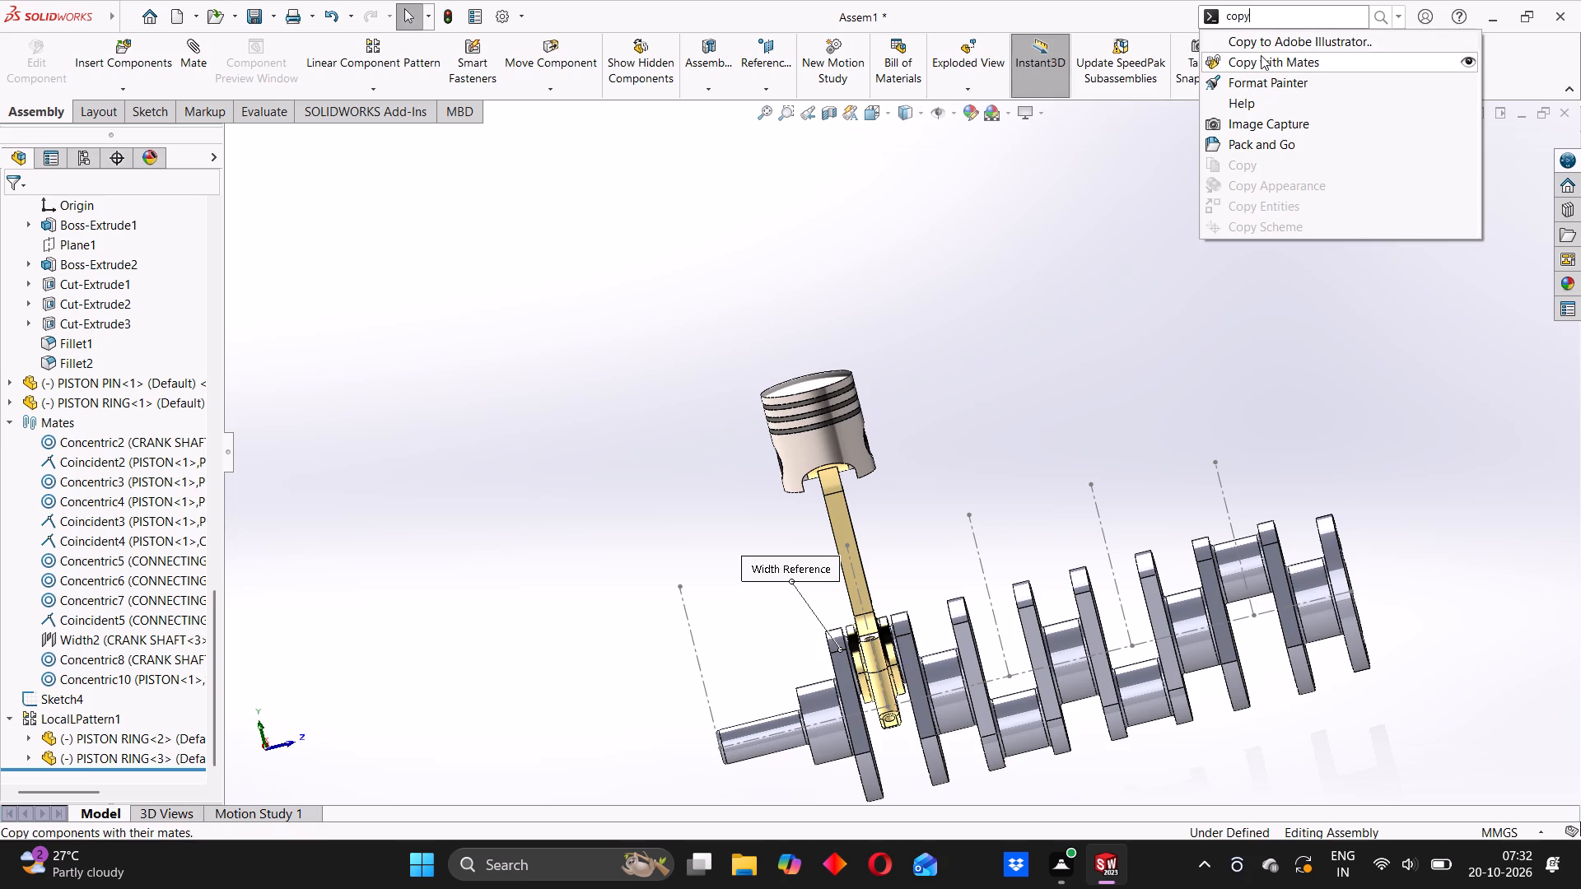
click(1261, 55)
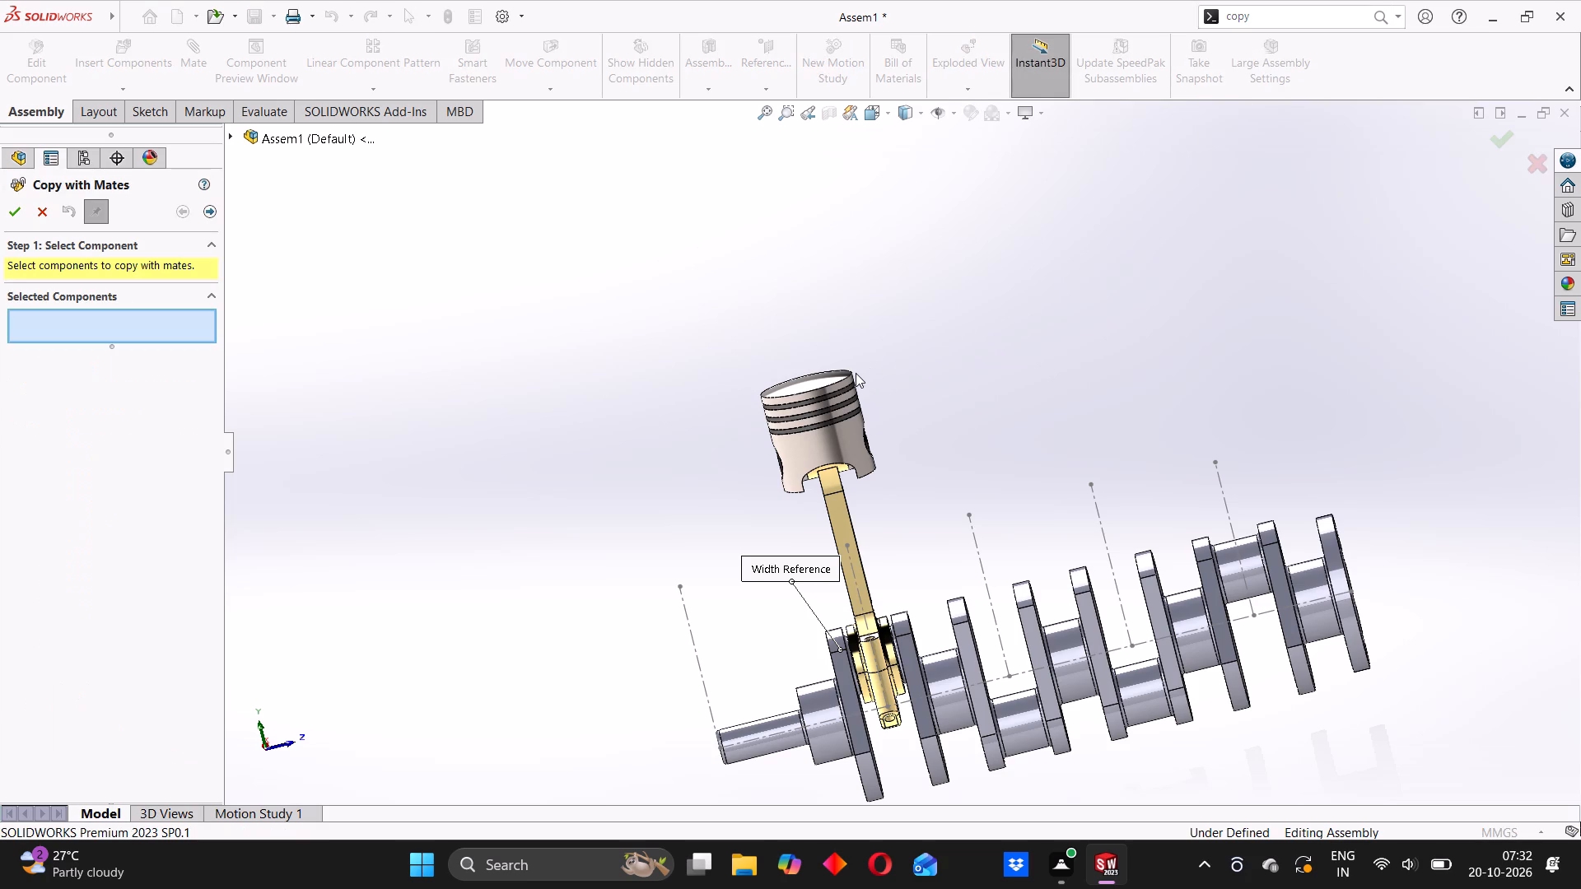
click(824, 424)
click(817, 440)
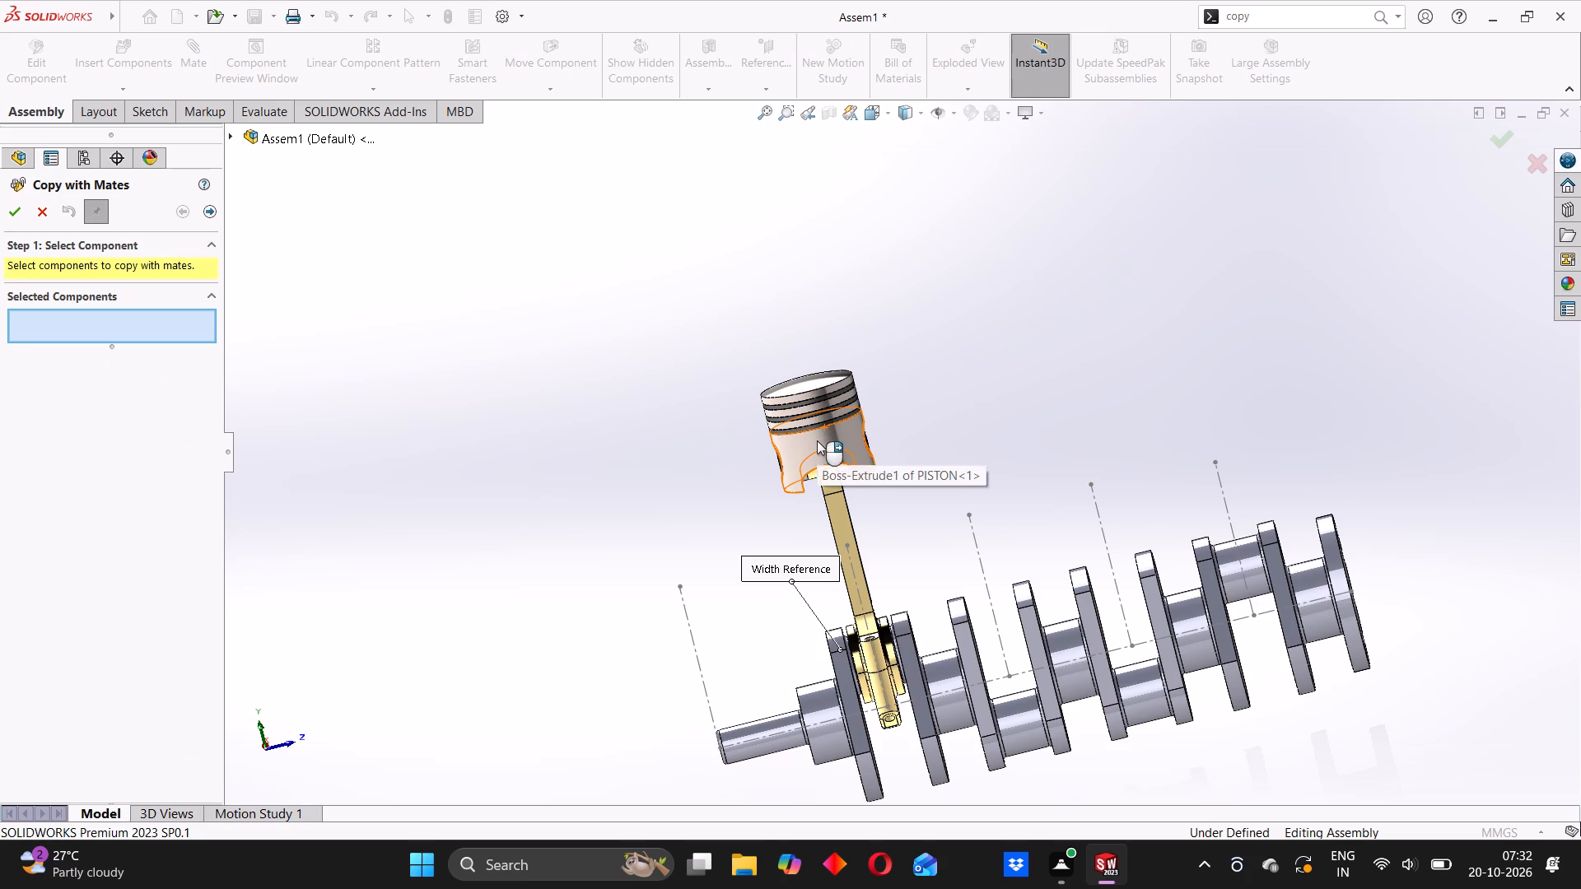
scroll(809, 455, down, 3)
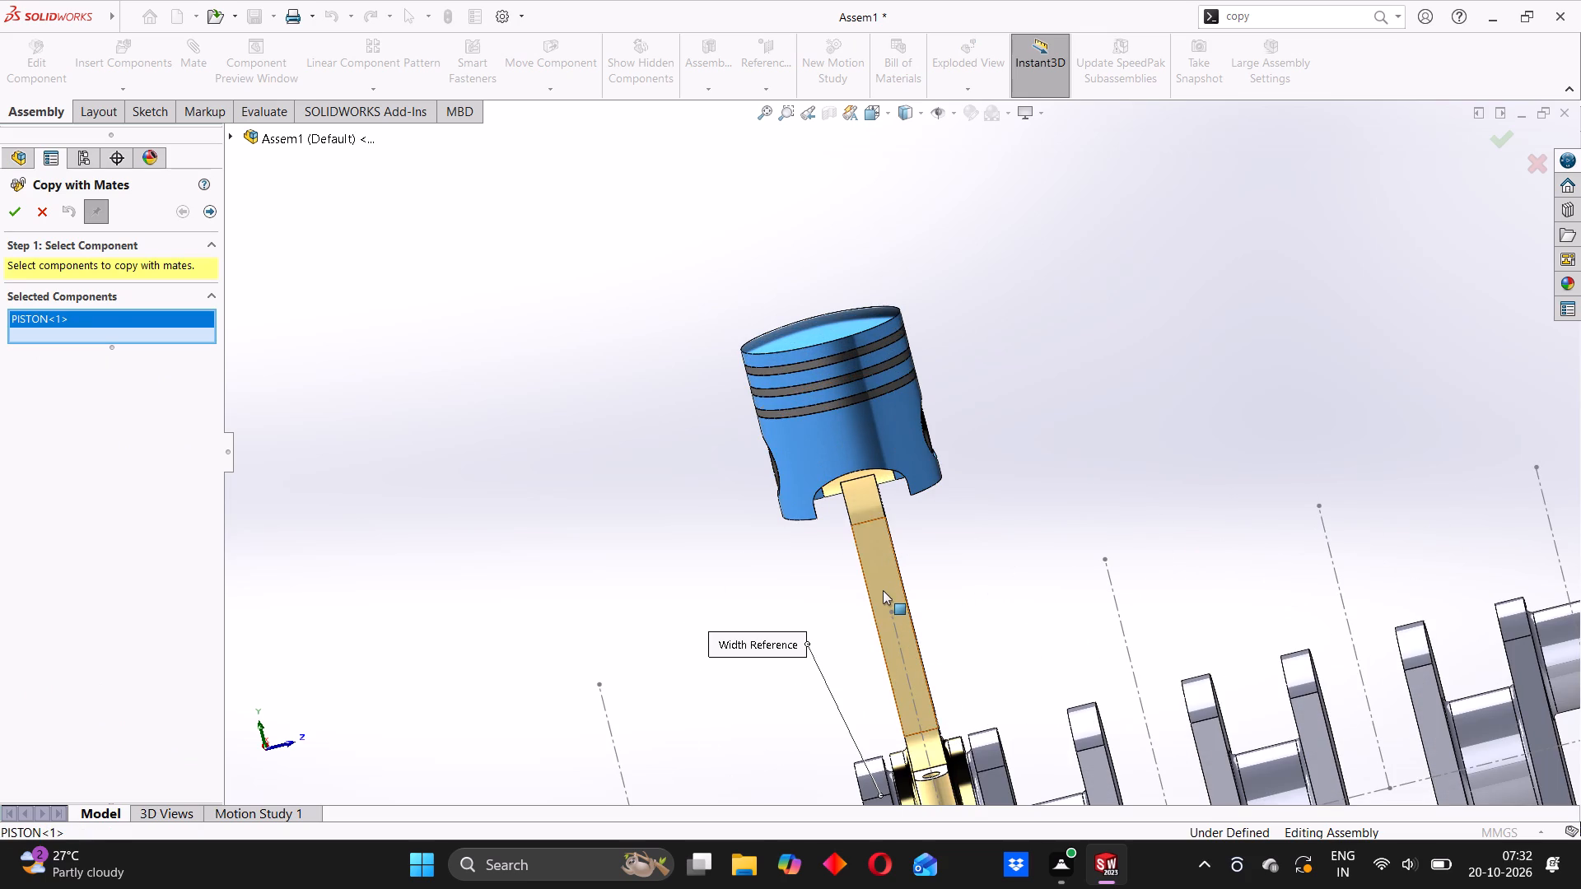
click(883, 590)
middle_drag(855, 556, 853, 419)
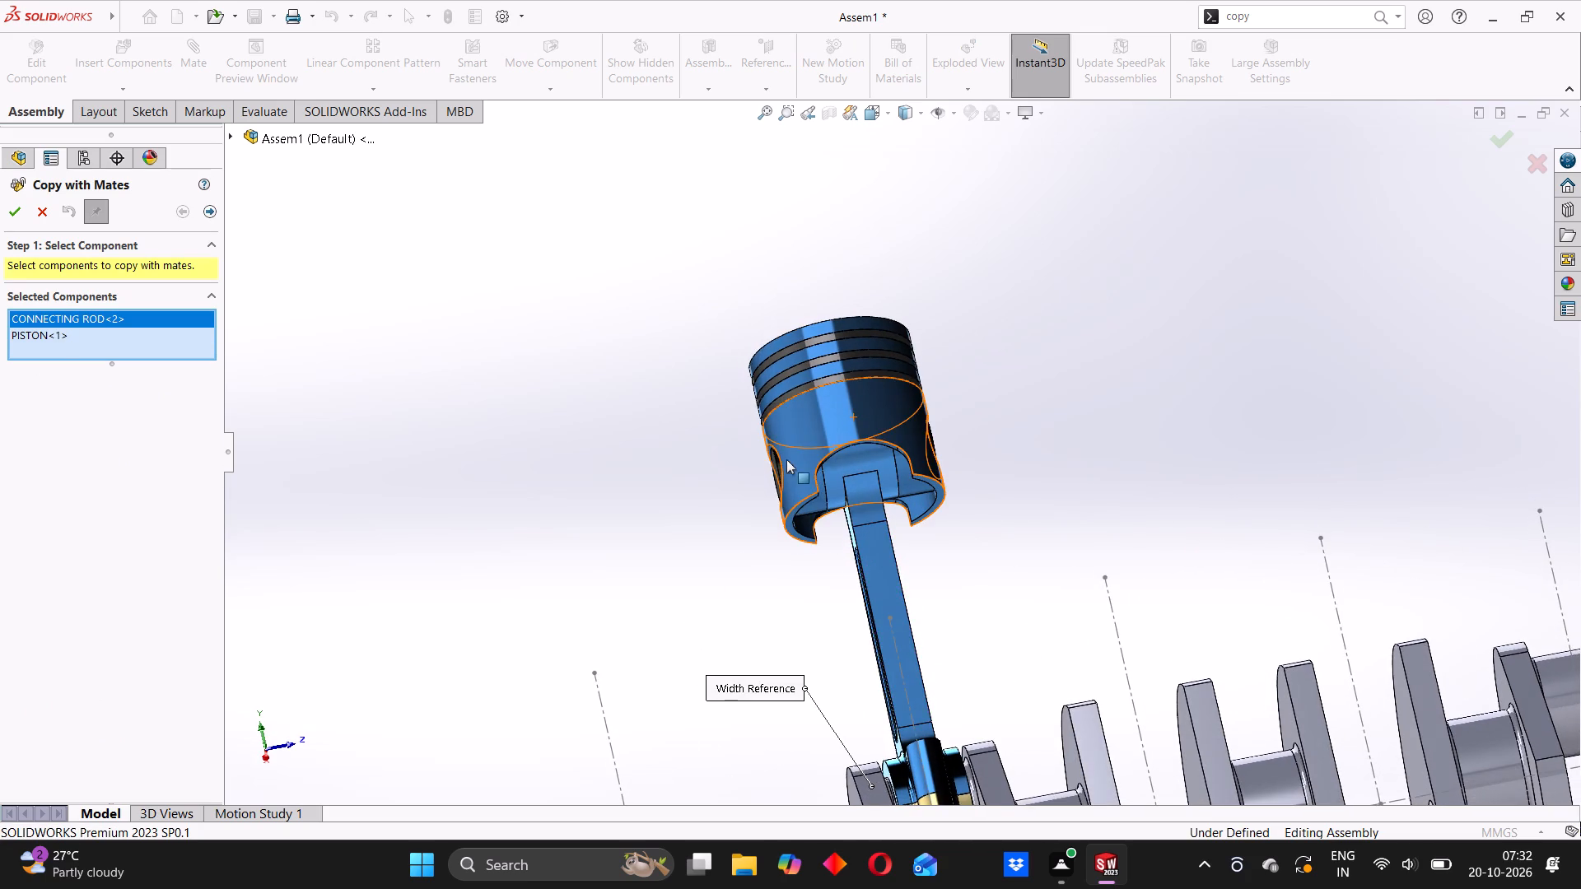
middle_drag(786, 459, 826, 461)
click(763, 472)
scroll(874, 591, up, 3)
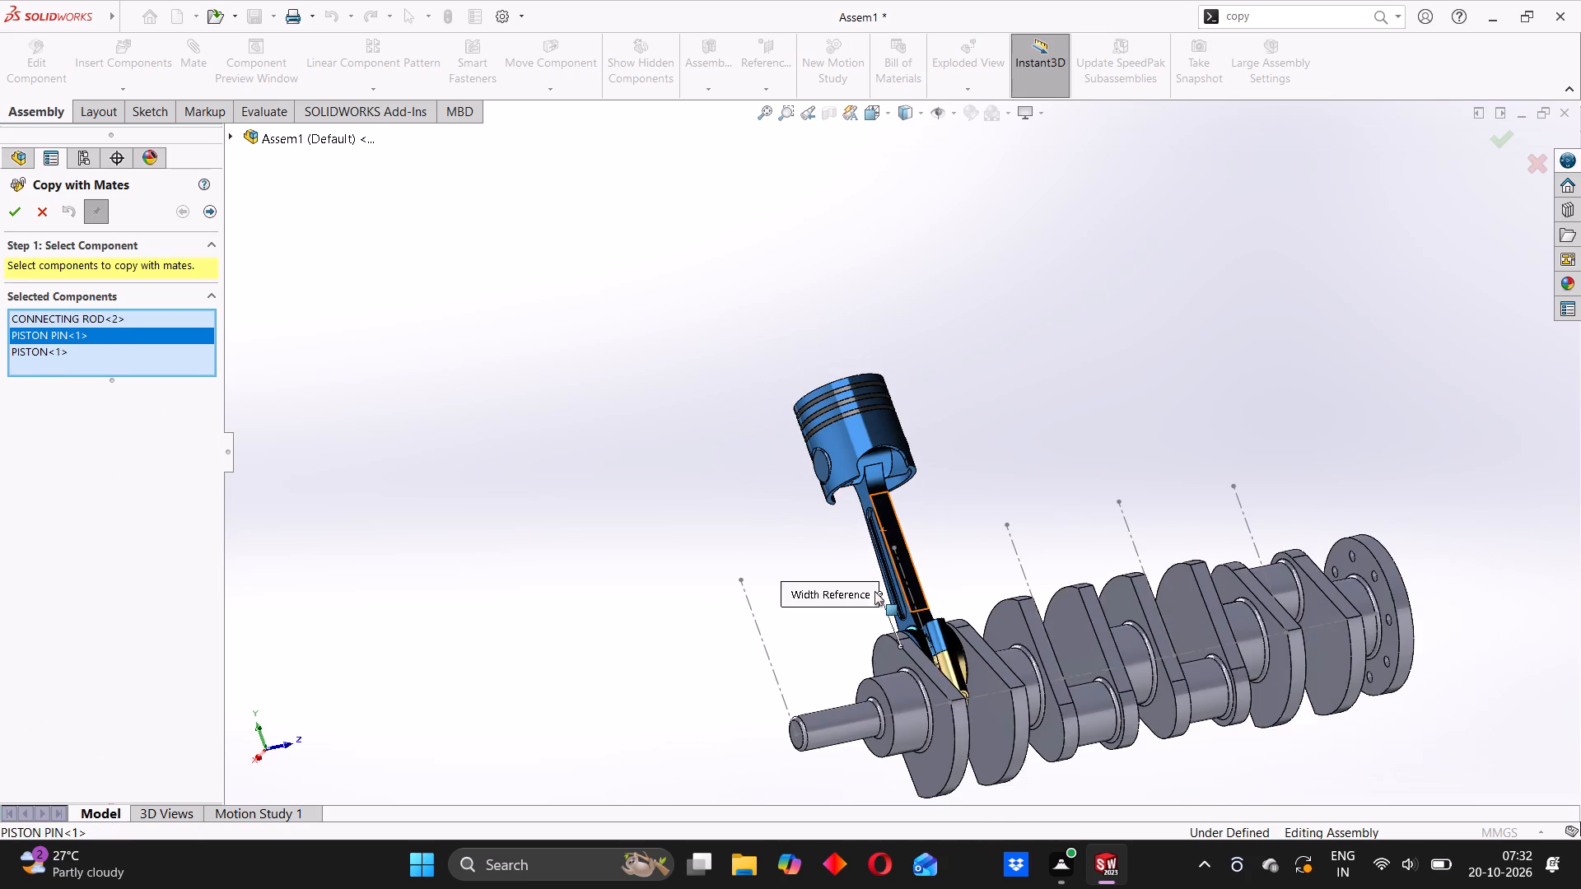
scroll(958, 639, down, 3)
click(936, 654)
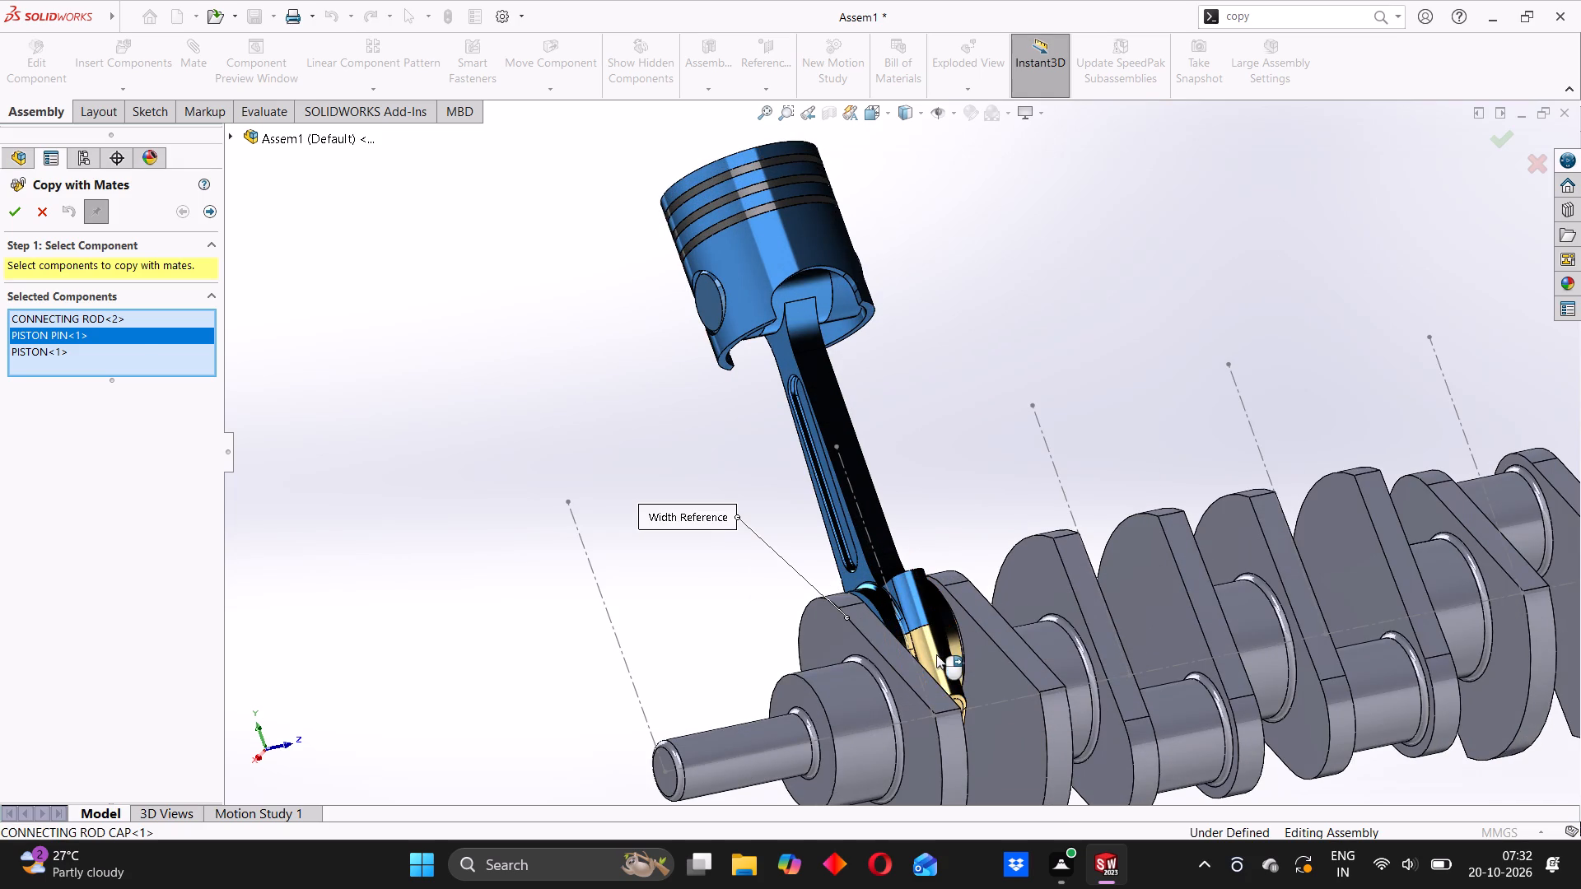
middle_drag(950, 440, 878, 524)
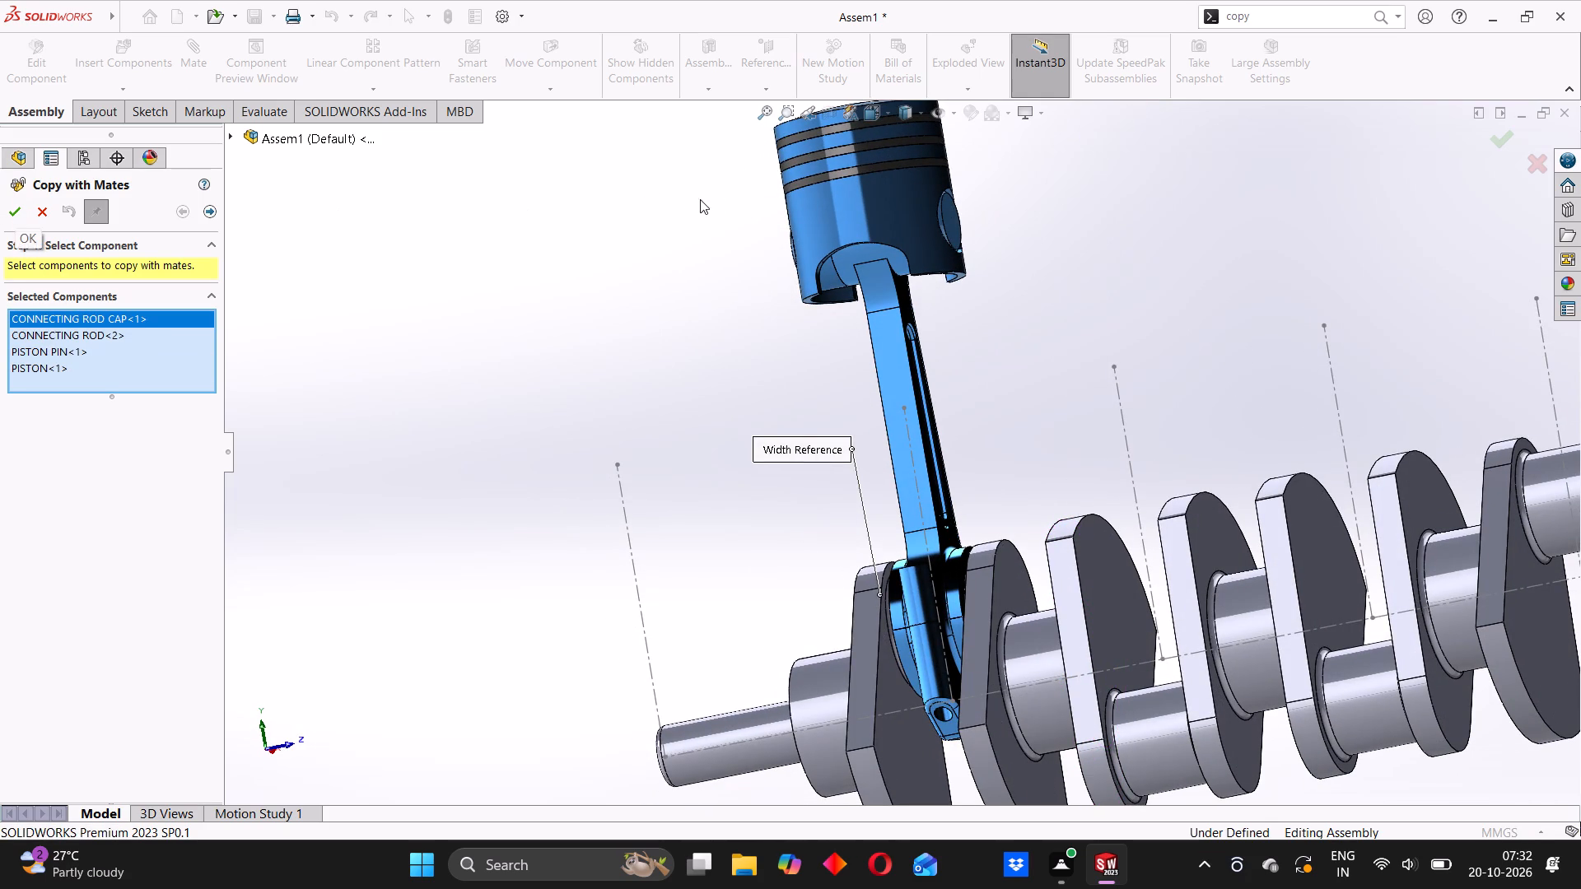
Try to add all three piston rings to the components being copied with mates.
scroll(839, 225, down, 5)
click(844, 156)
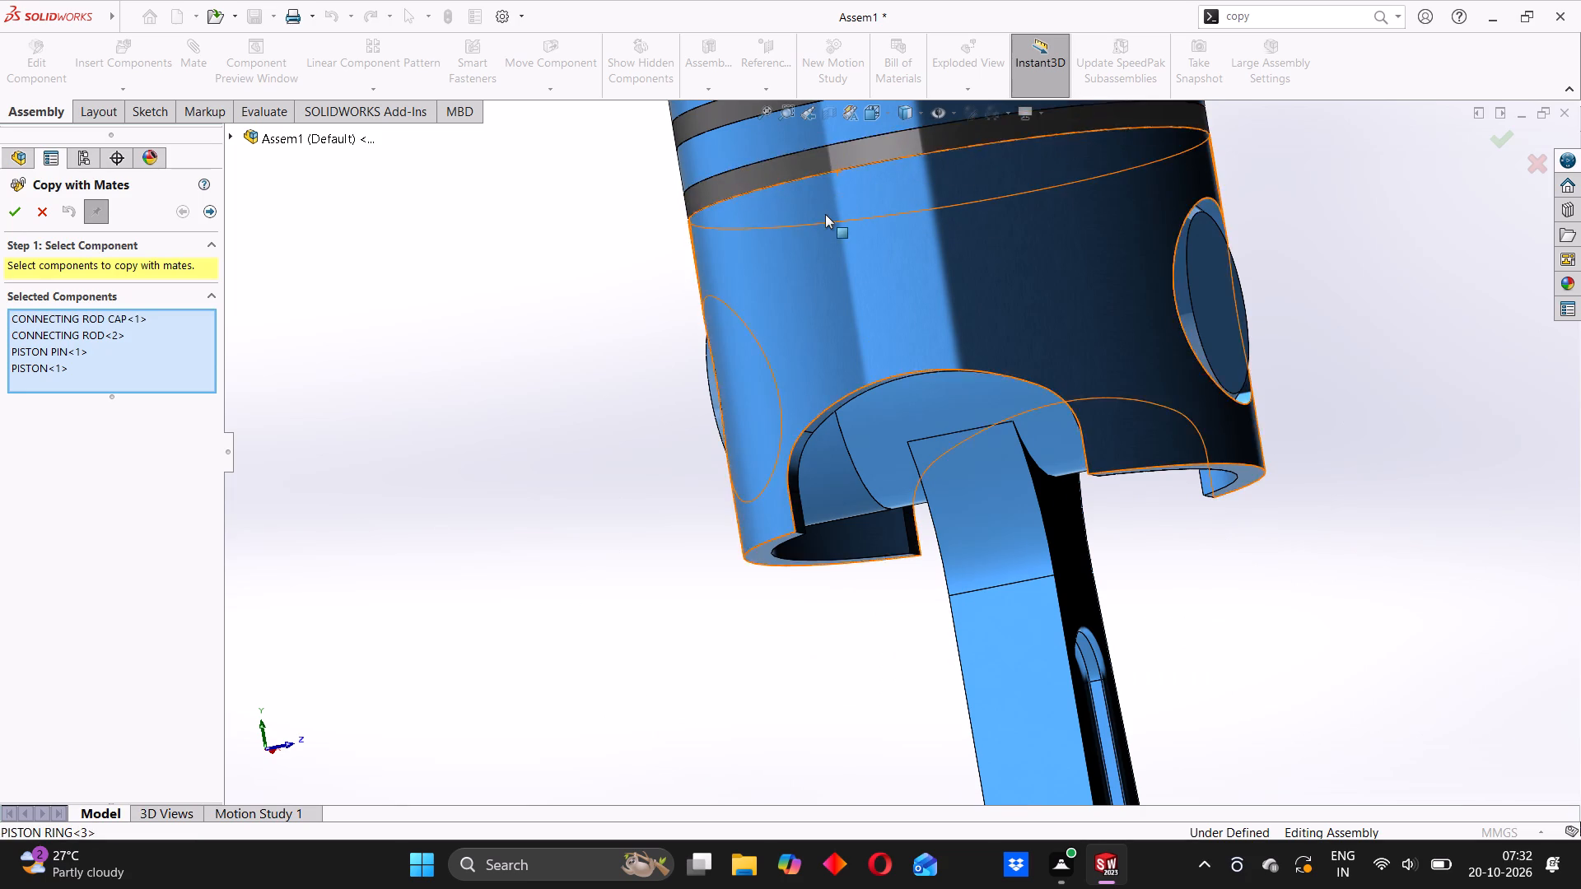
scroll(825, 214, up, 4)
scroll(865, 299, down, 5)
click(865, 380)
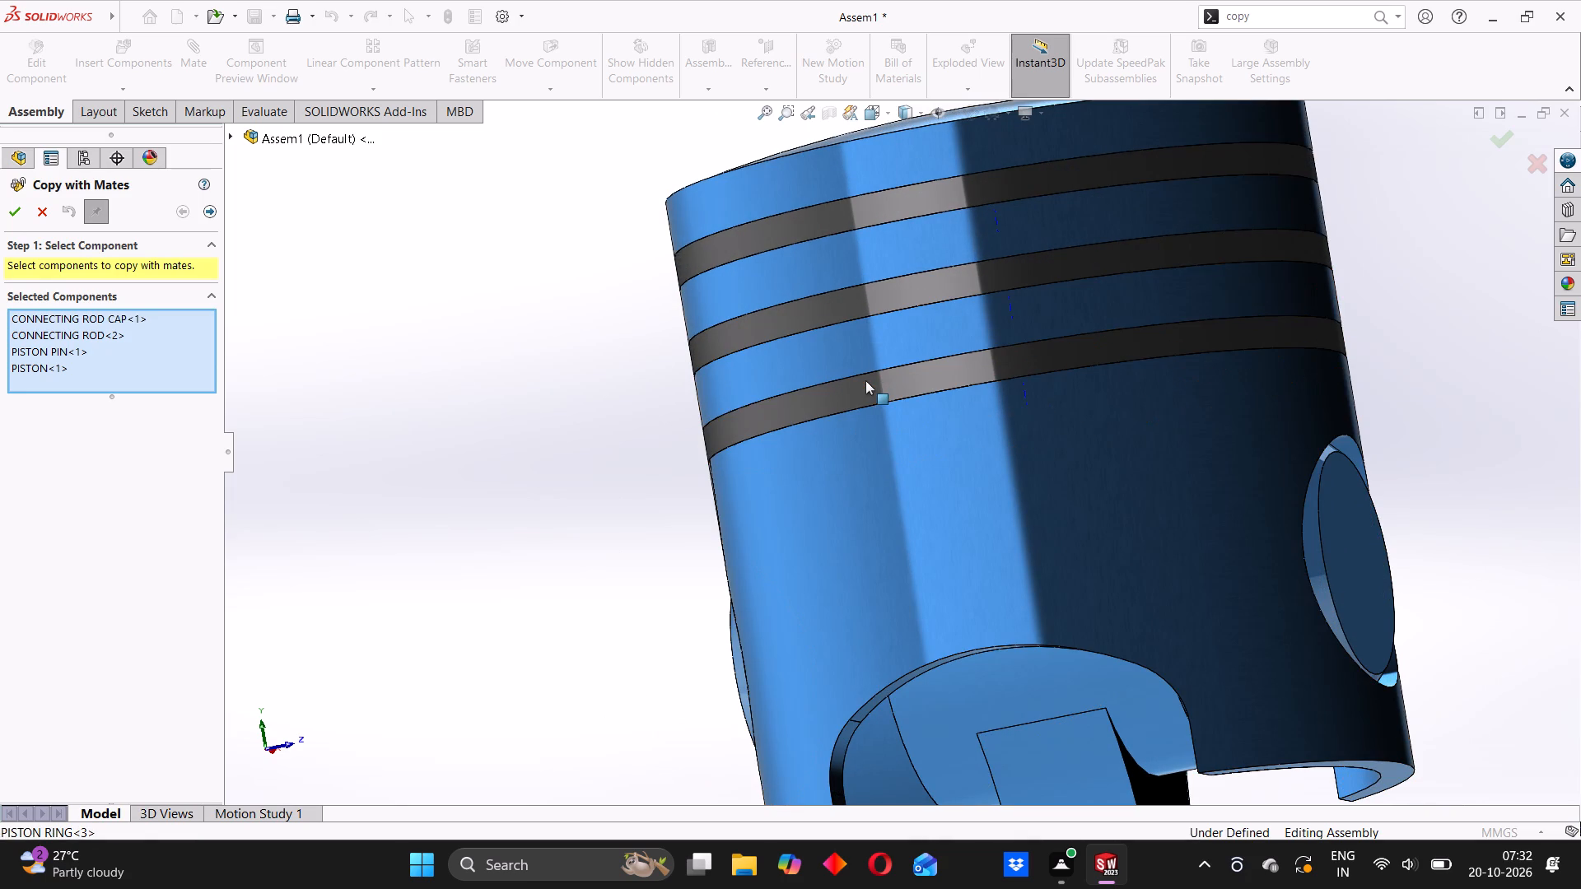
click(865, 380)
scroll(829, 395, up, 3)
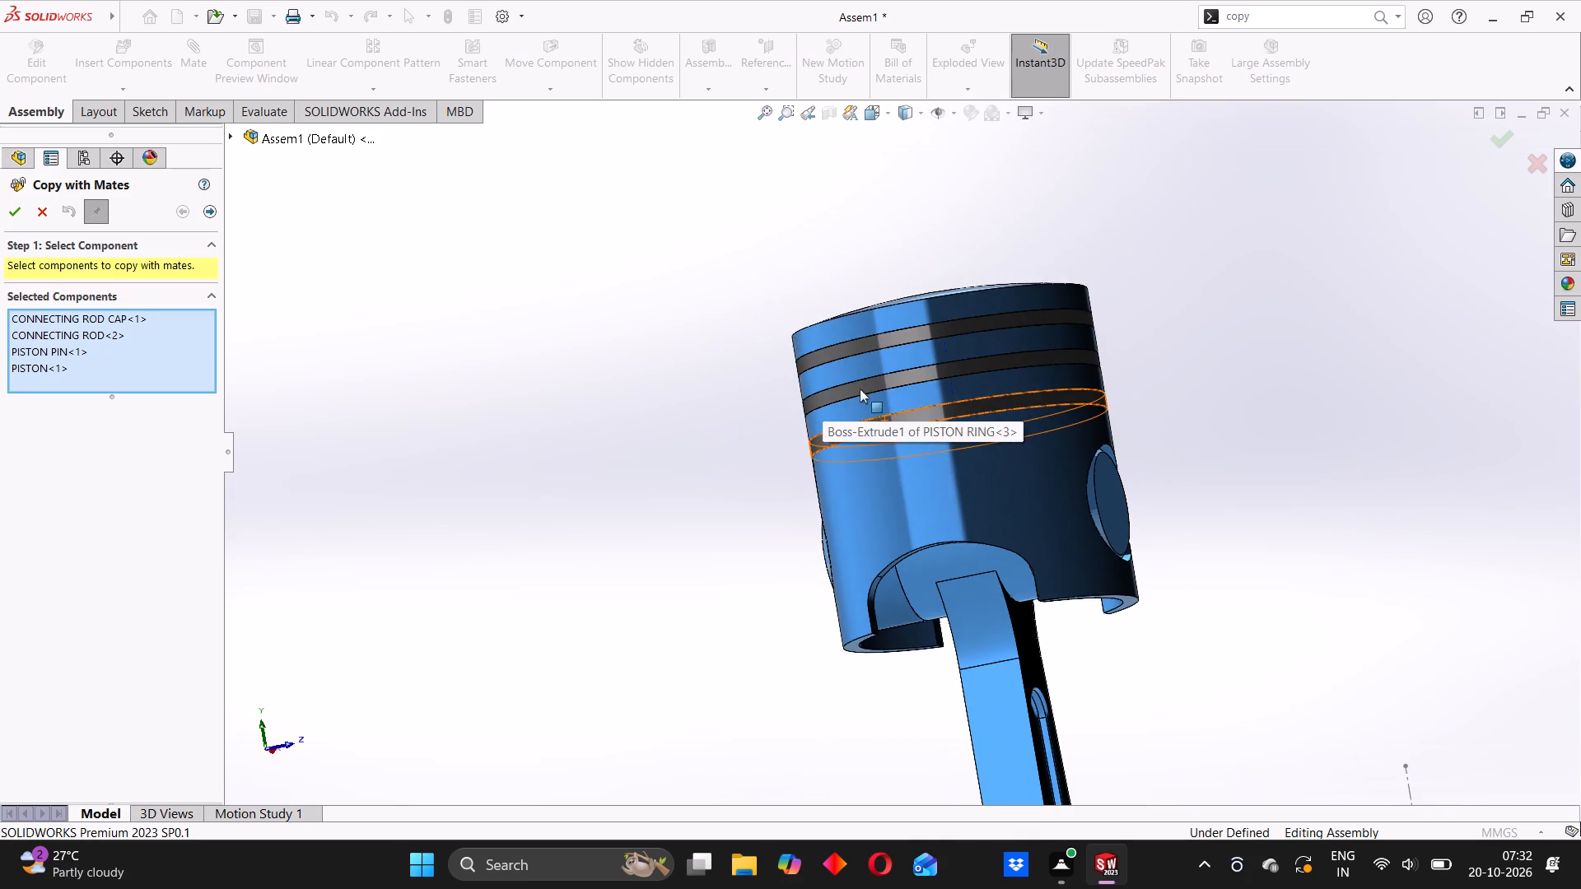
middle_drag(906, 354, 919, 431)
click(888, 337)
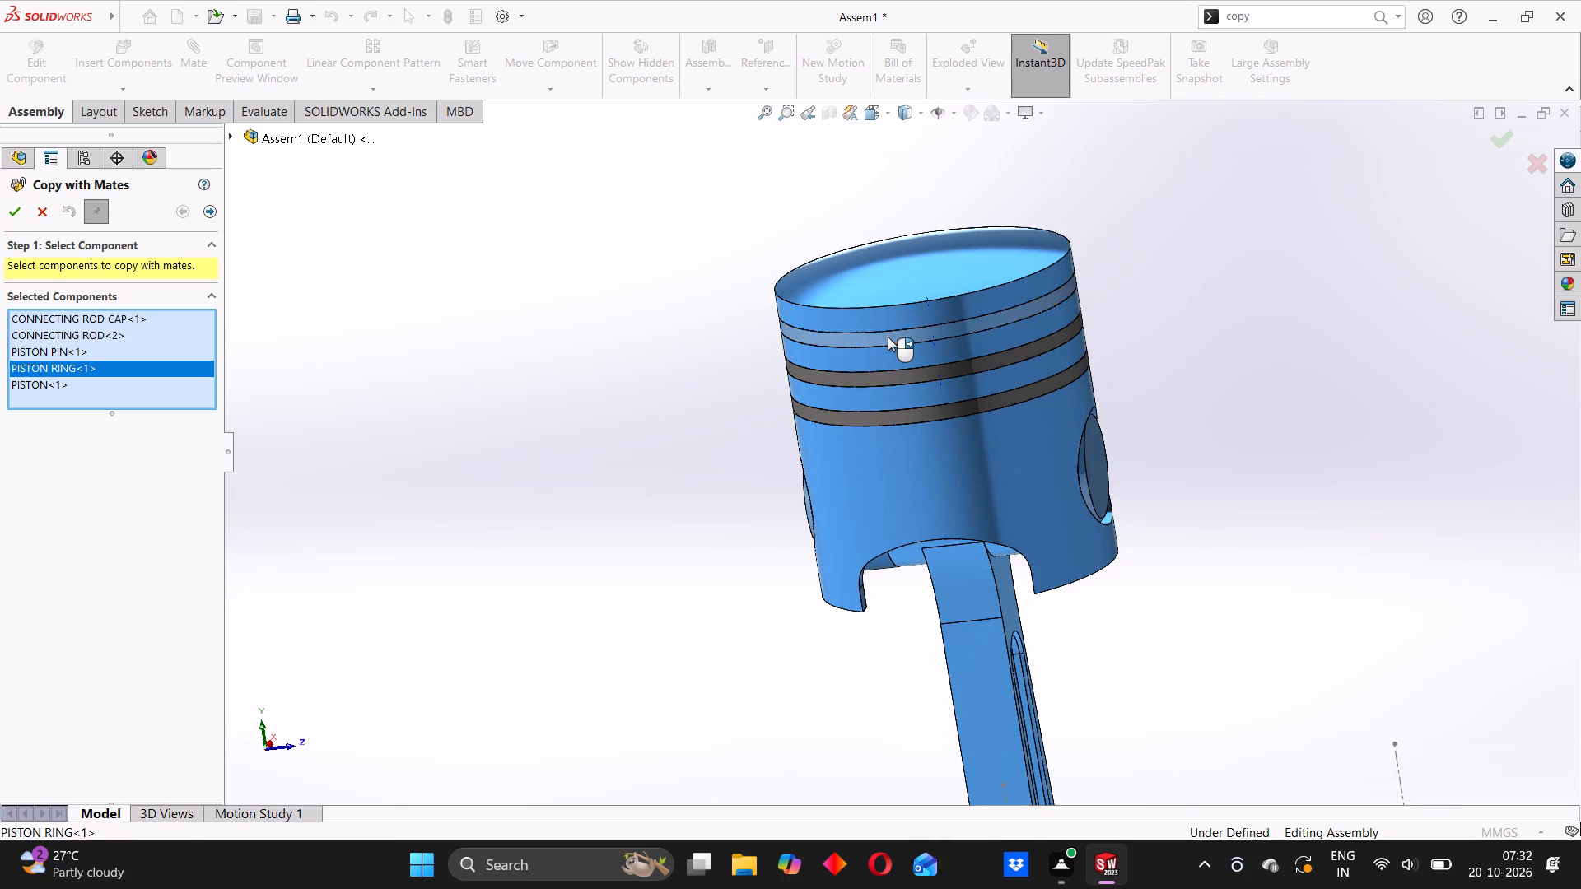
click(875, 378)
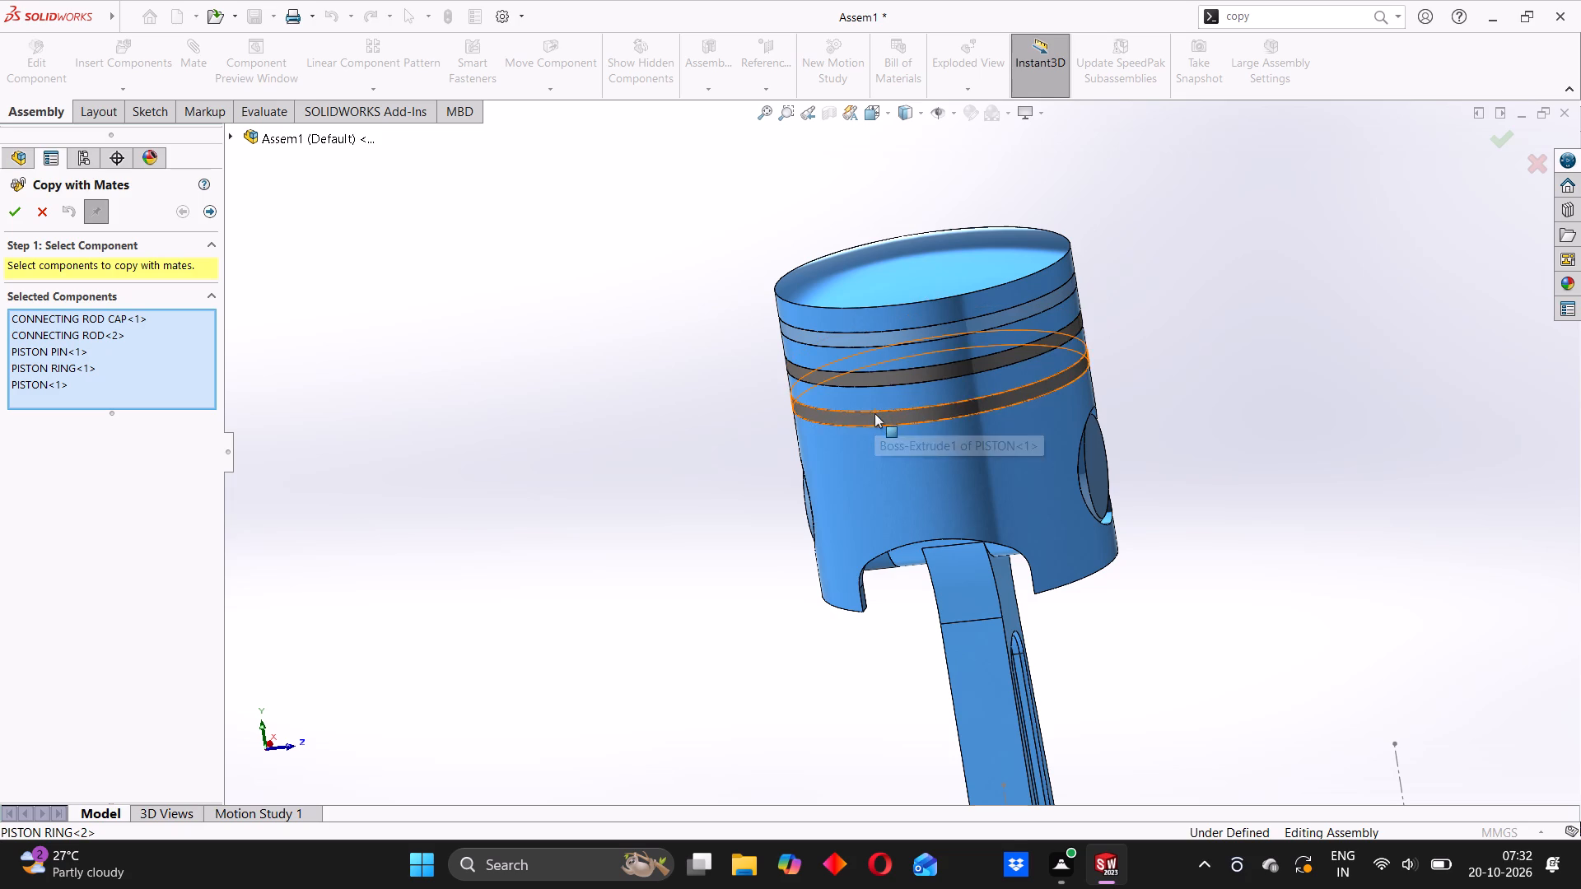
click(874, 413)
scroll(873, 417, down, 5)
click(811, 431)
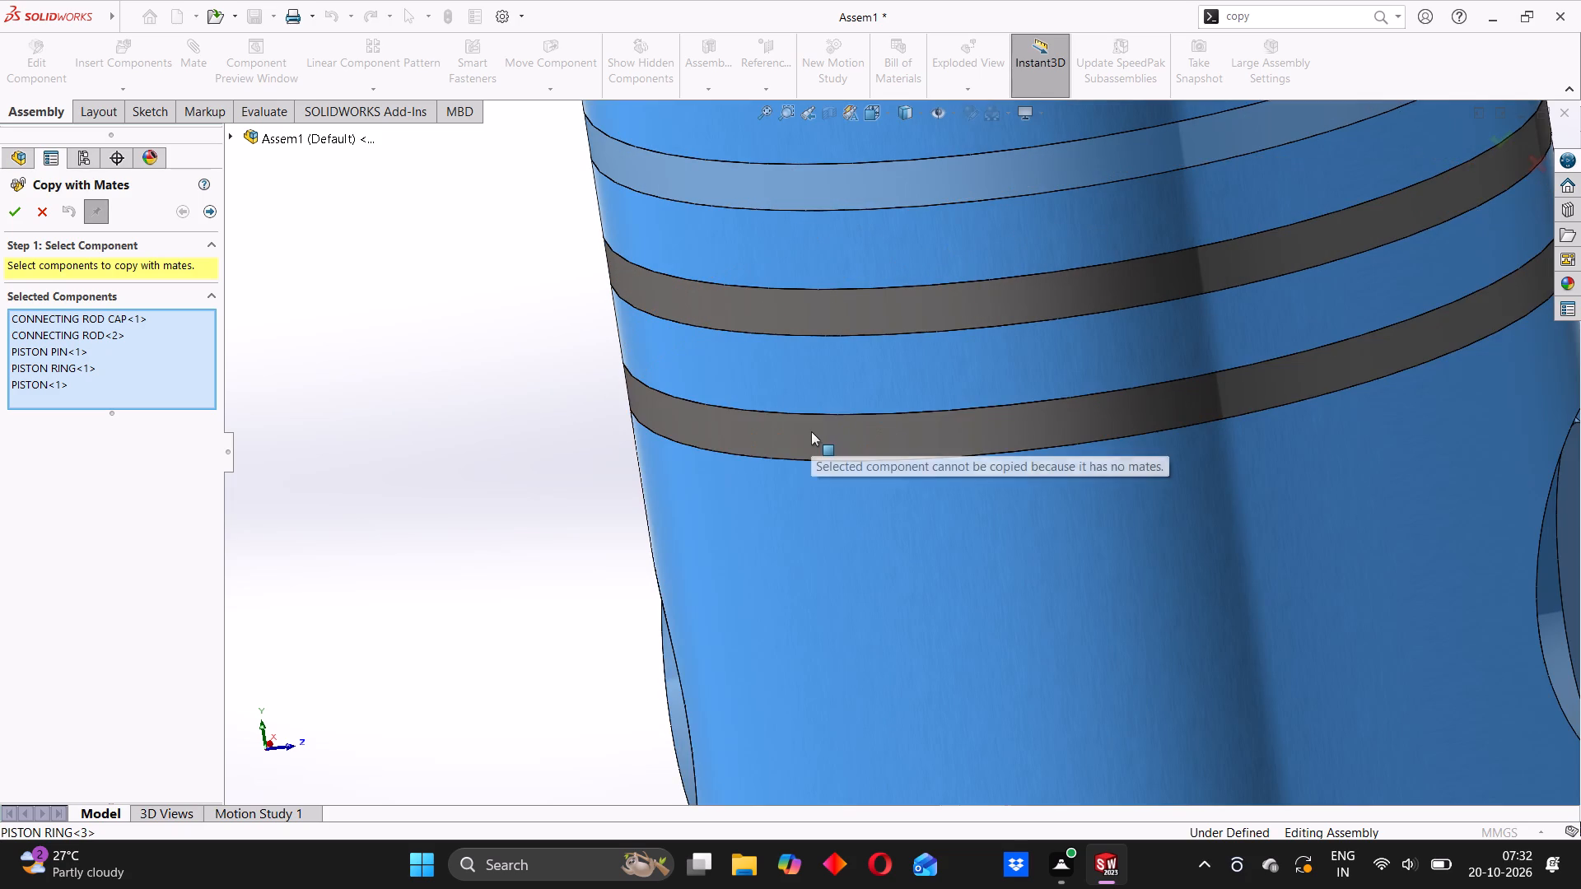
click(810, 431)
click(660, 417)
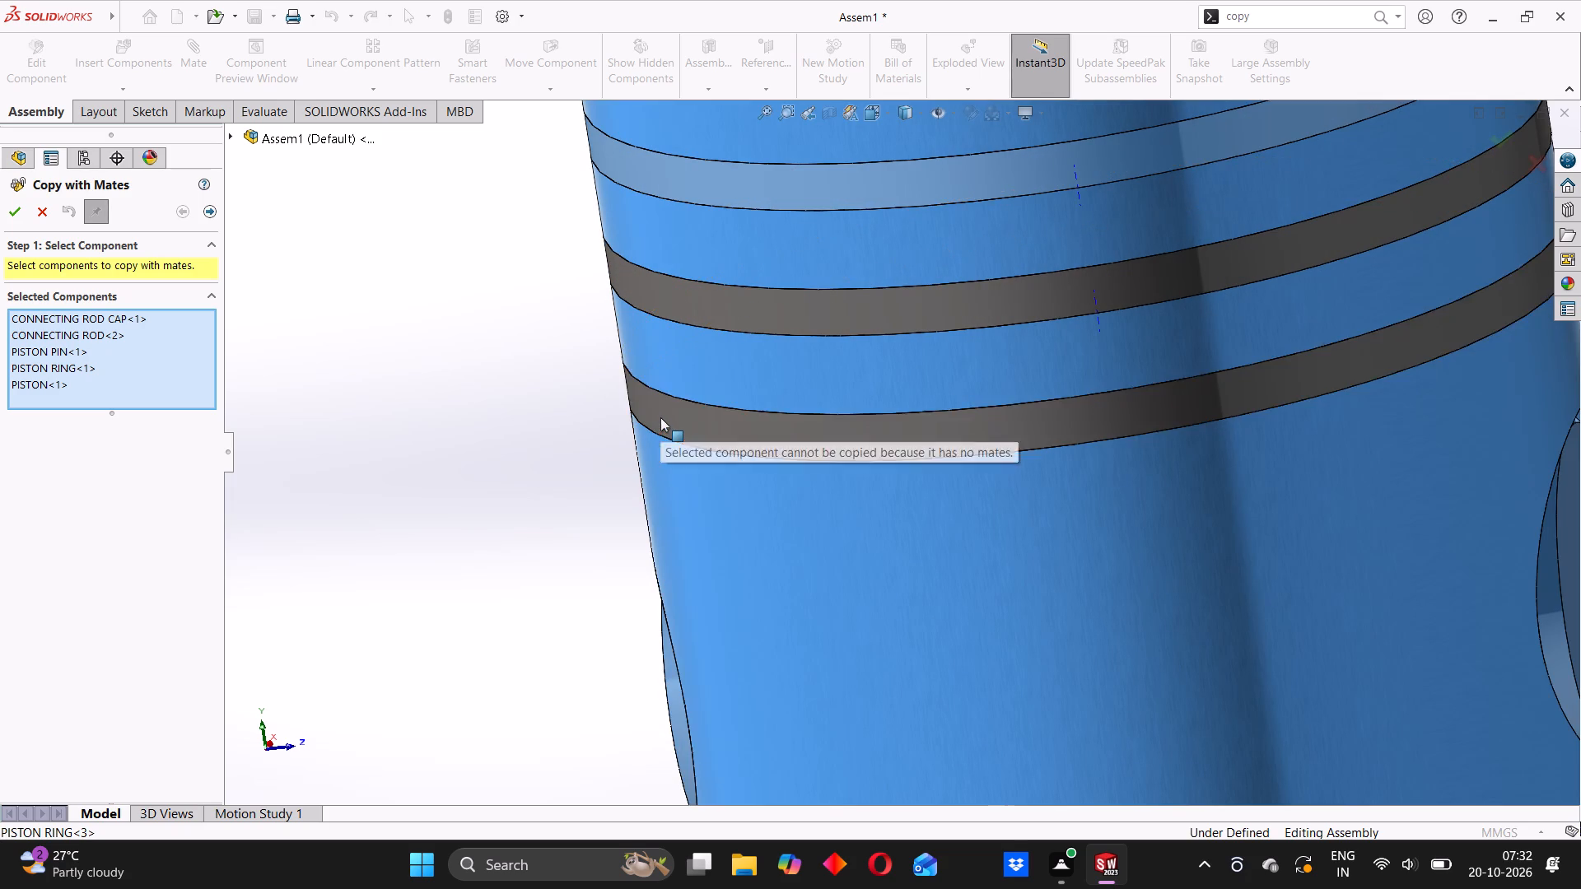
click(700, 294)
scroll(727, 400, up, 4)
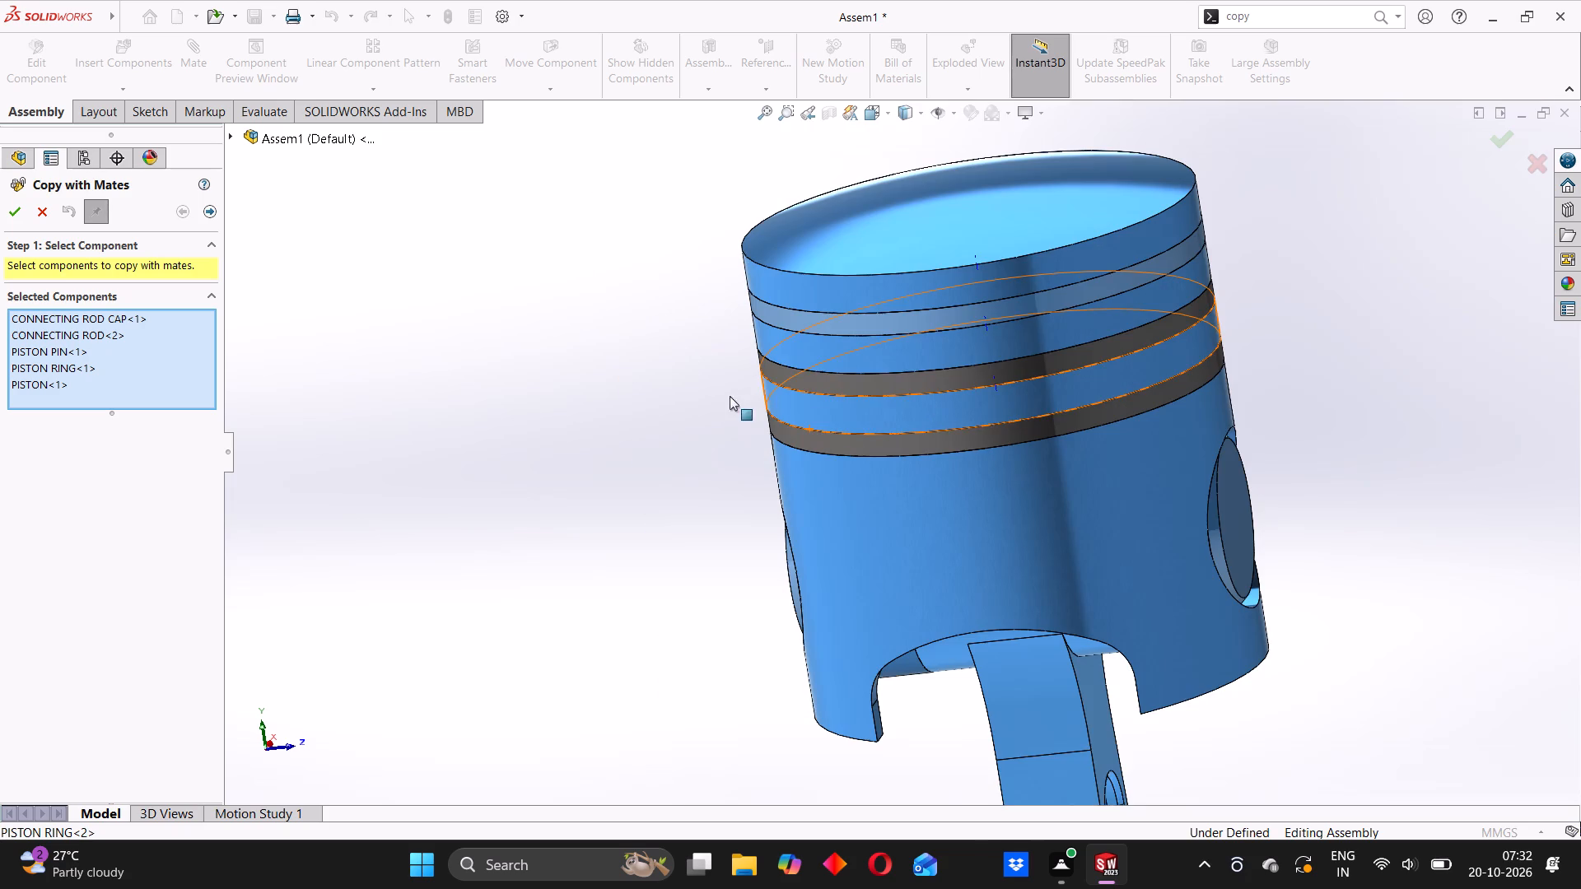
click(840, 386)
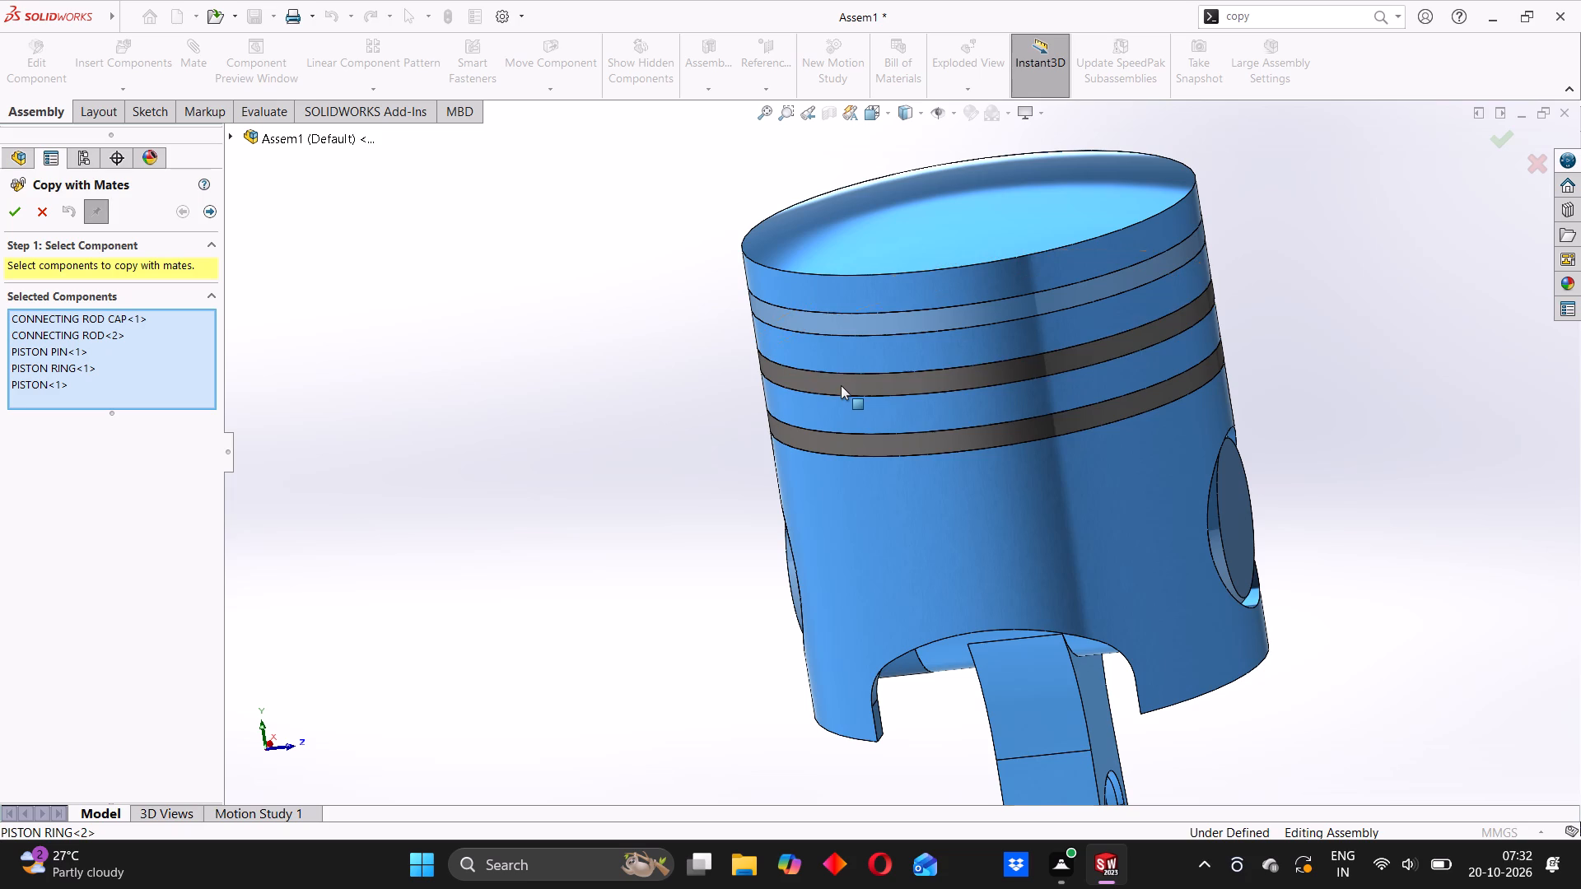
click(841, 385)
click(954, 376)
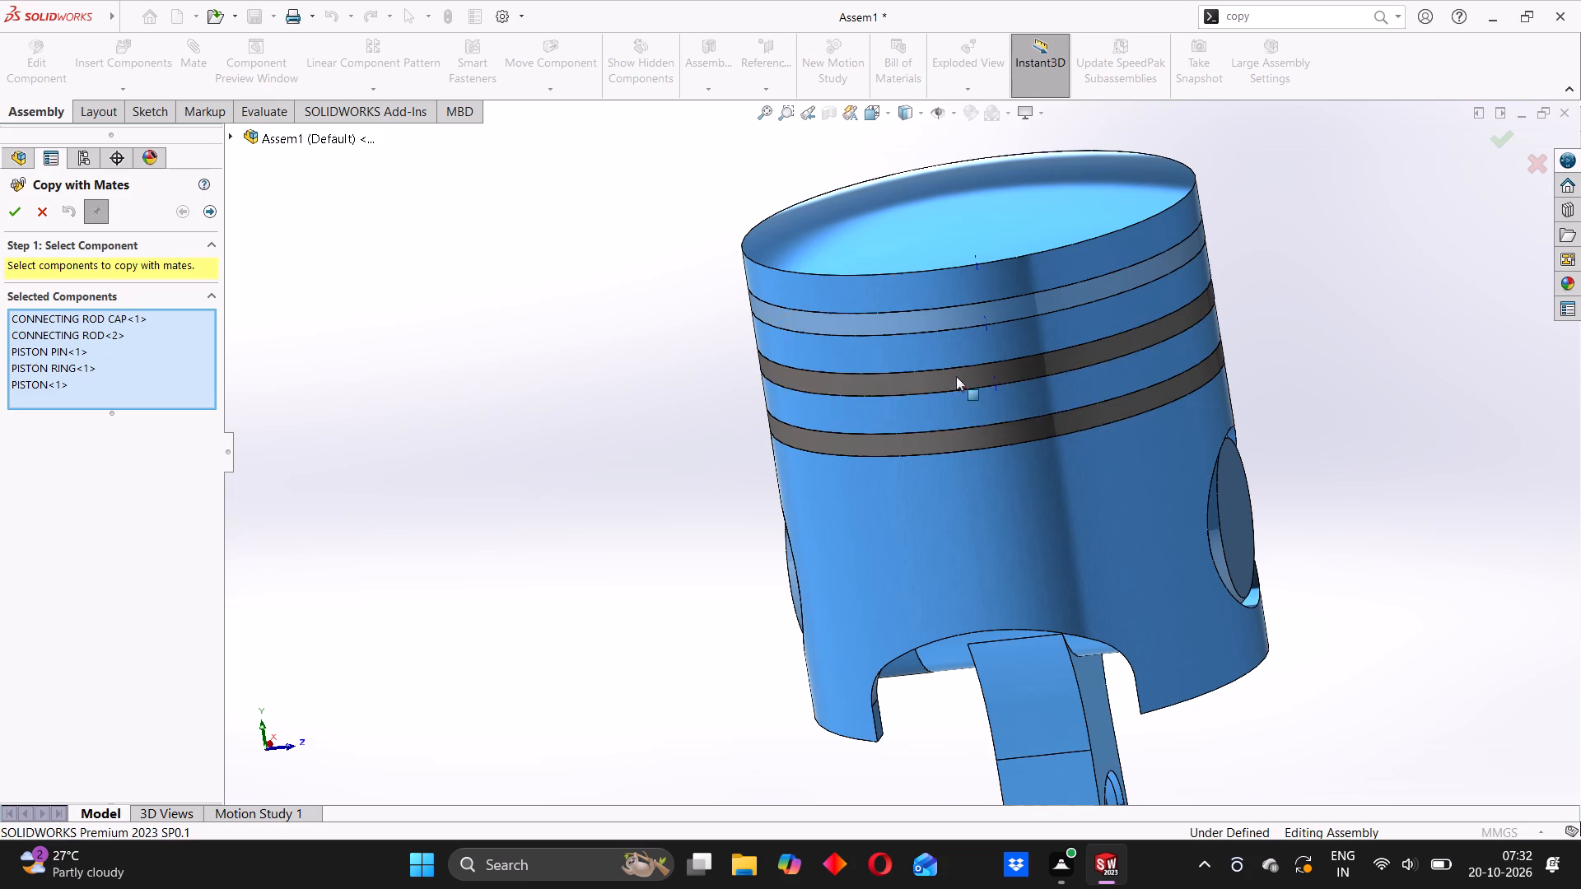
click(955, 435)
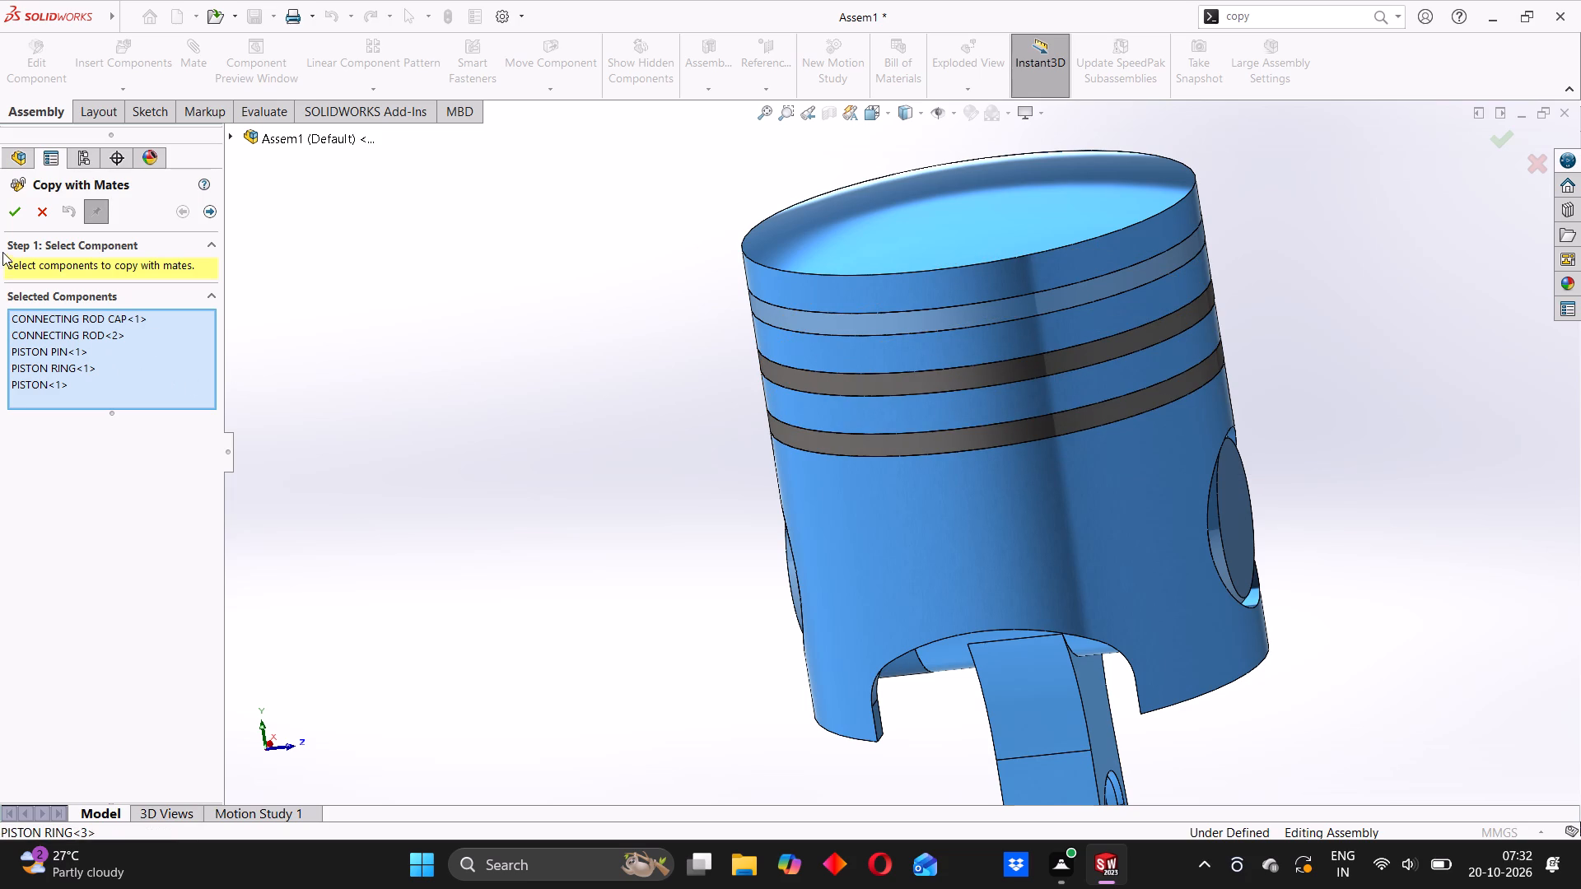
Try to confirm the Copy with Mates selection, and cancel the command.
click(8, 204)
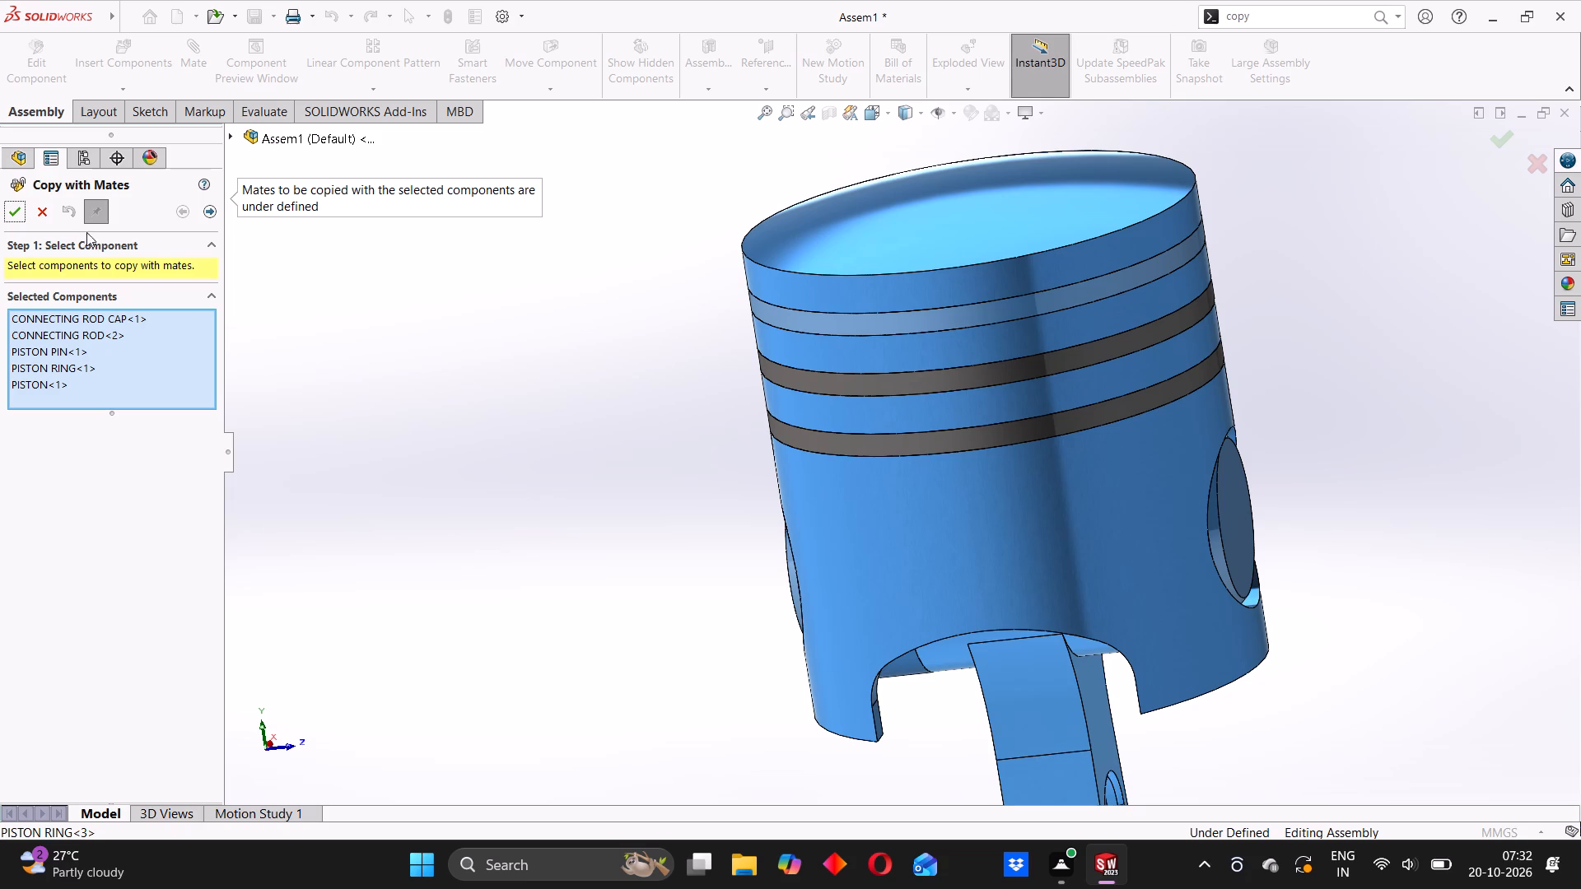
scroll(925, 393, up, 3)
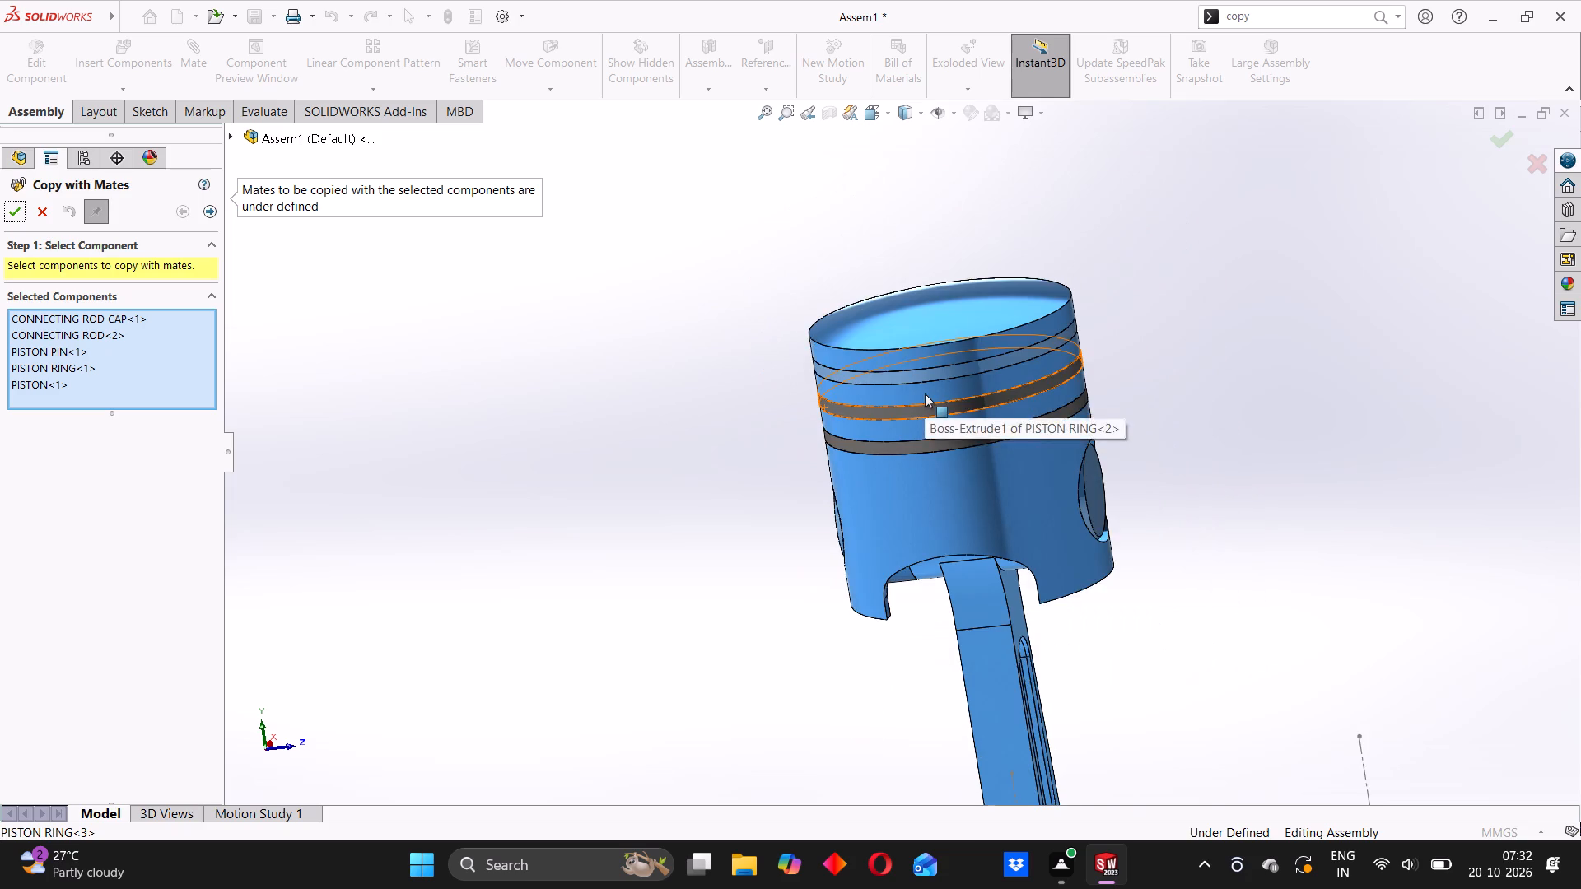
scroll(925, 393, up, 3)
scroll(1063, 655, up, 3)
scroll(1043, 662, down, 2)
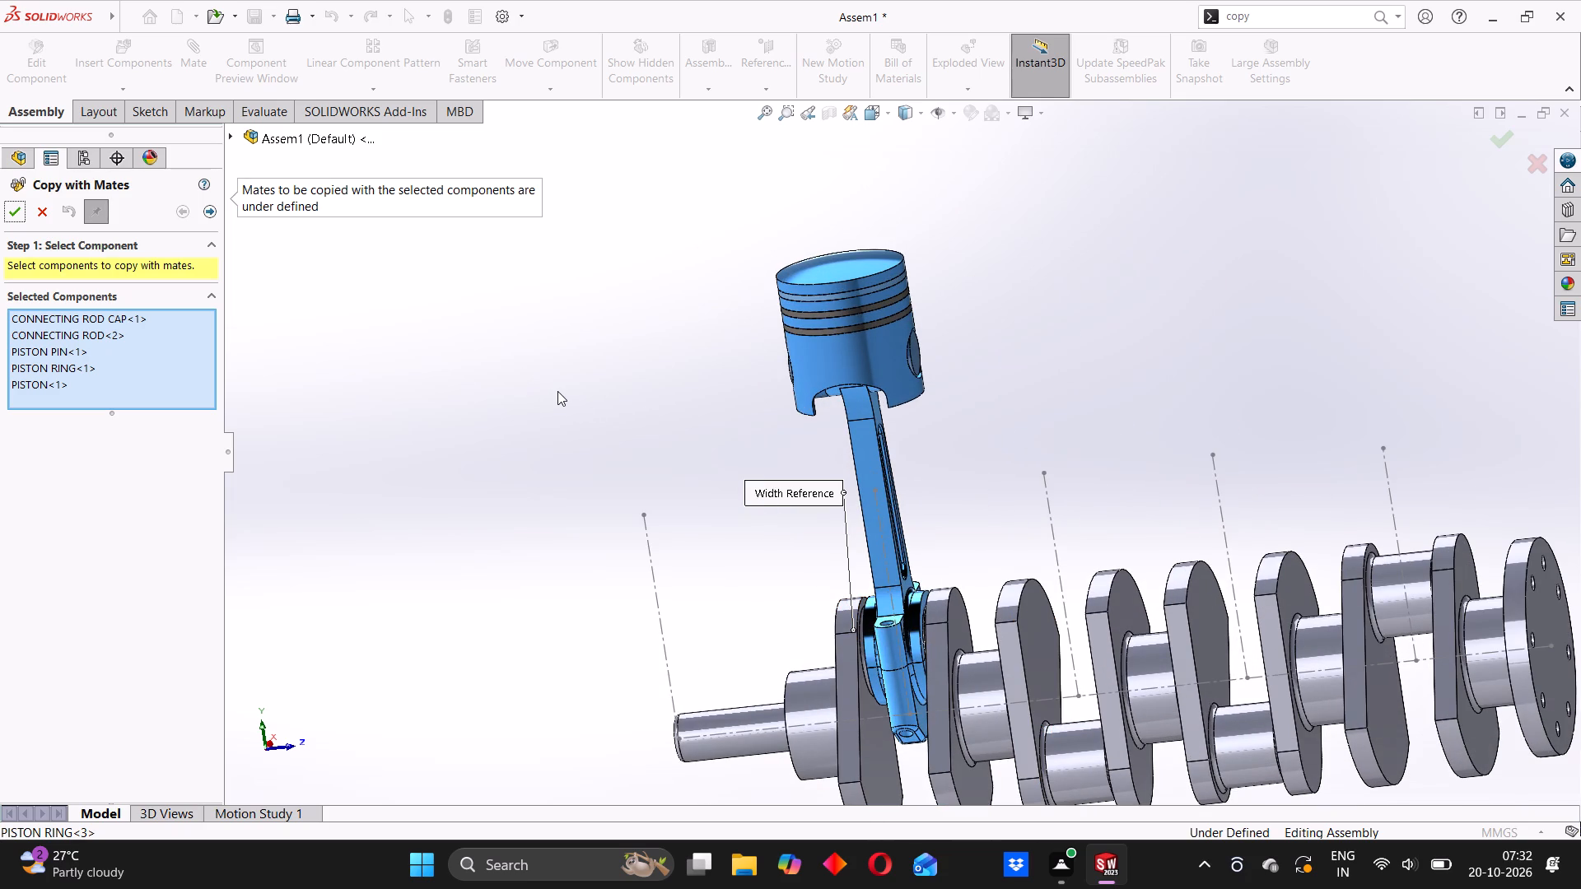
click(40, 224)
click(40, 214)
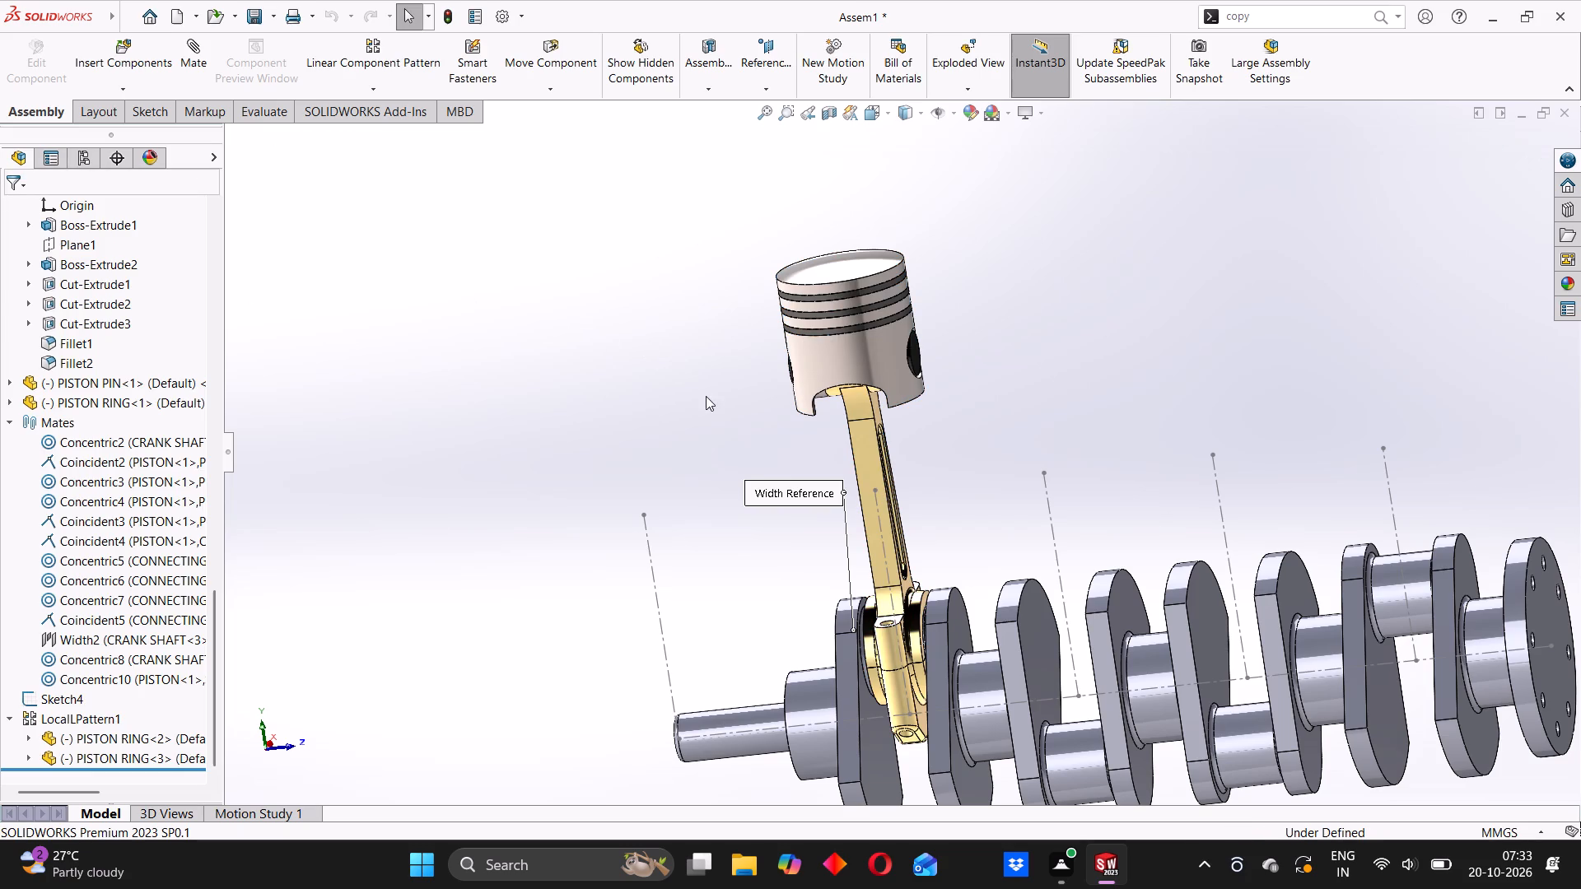
Place loose copies of the connecting rod and the piston beside the first set, toward the crankshaft flange.
scroll(706, 396, up, 1)
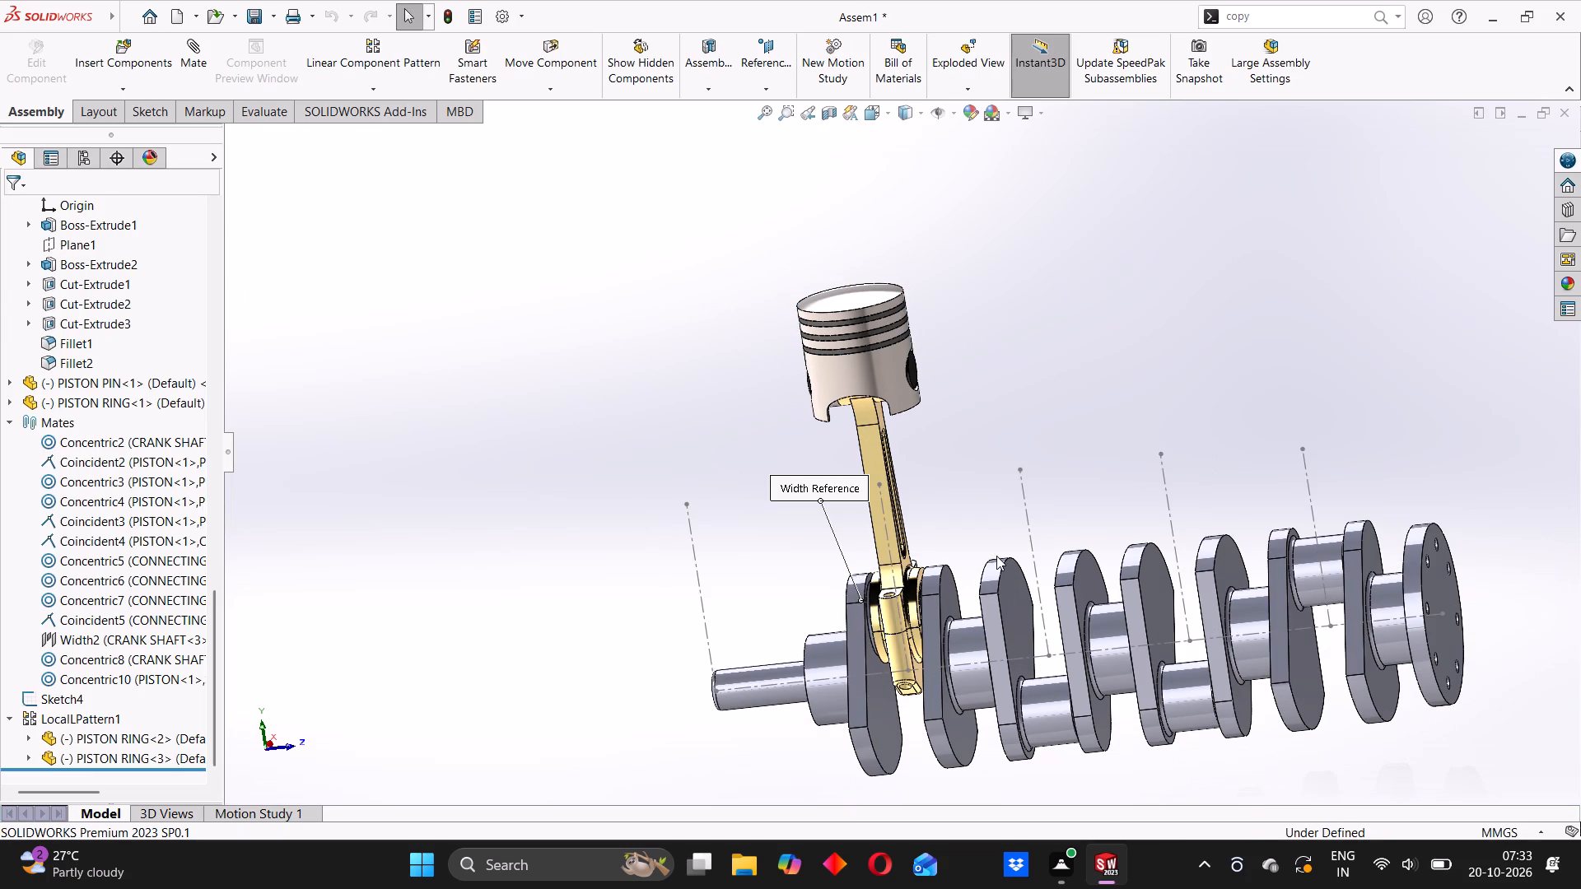
middle_drag(989, 482, 1010, 477)
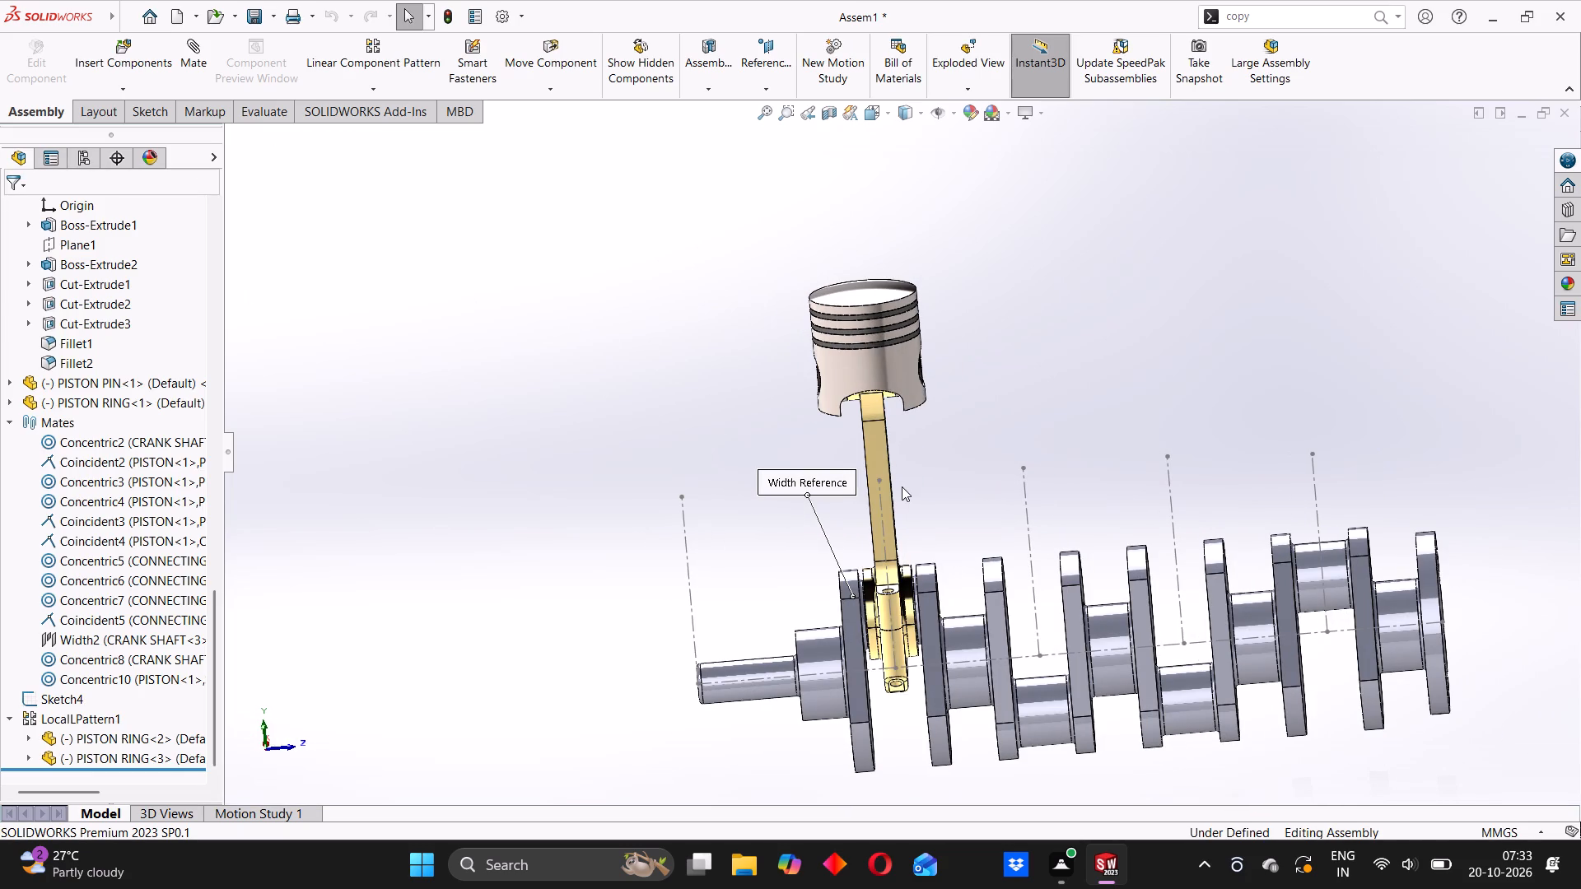
ctrl+drag(867, 449, 999, 443)
ctrl+drag(875, 352, 1022, 317)
Place a loose copy of the piston pin between the first piston and the copied piston.
scroll(864, 380, down, 4)
middle_drag(863, 403, 879, 348)
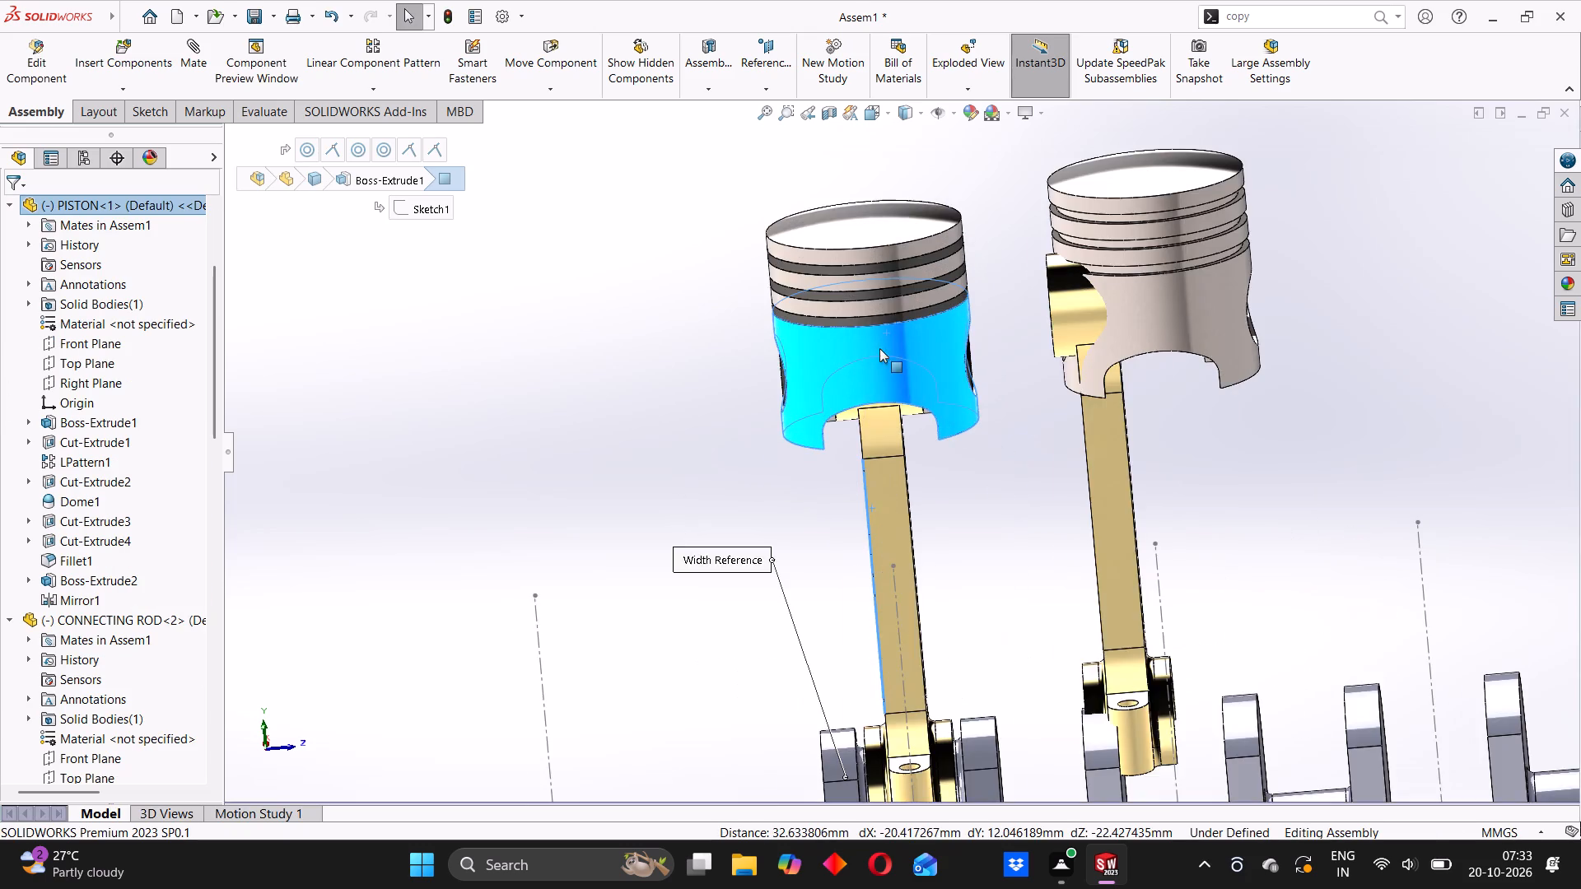
middle_drag(879, 348, 893, 314)
scroll(877, 419, down, 5)
ctrl+drag(591, 363, 638, 364)
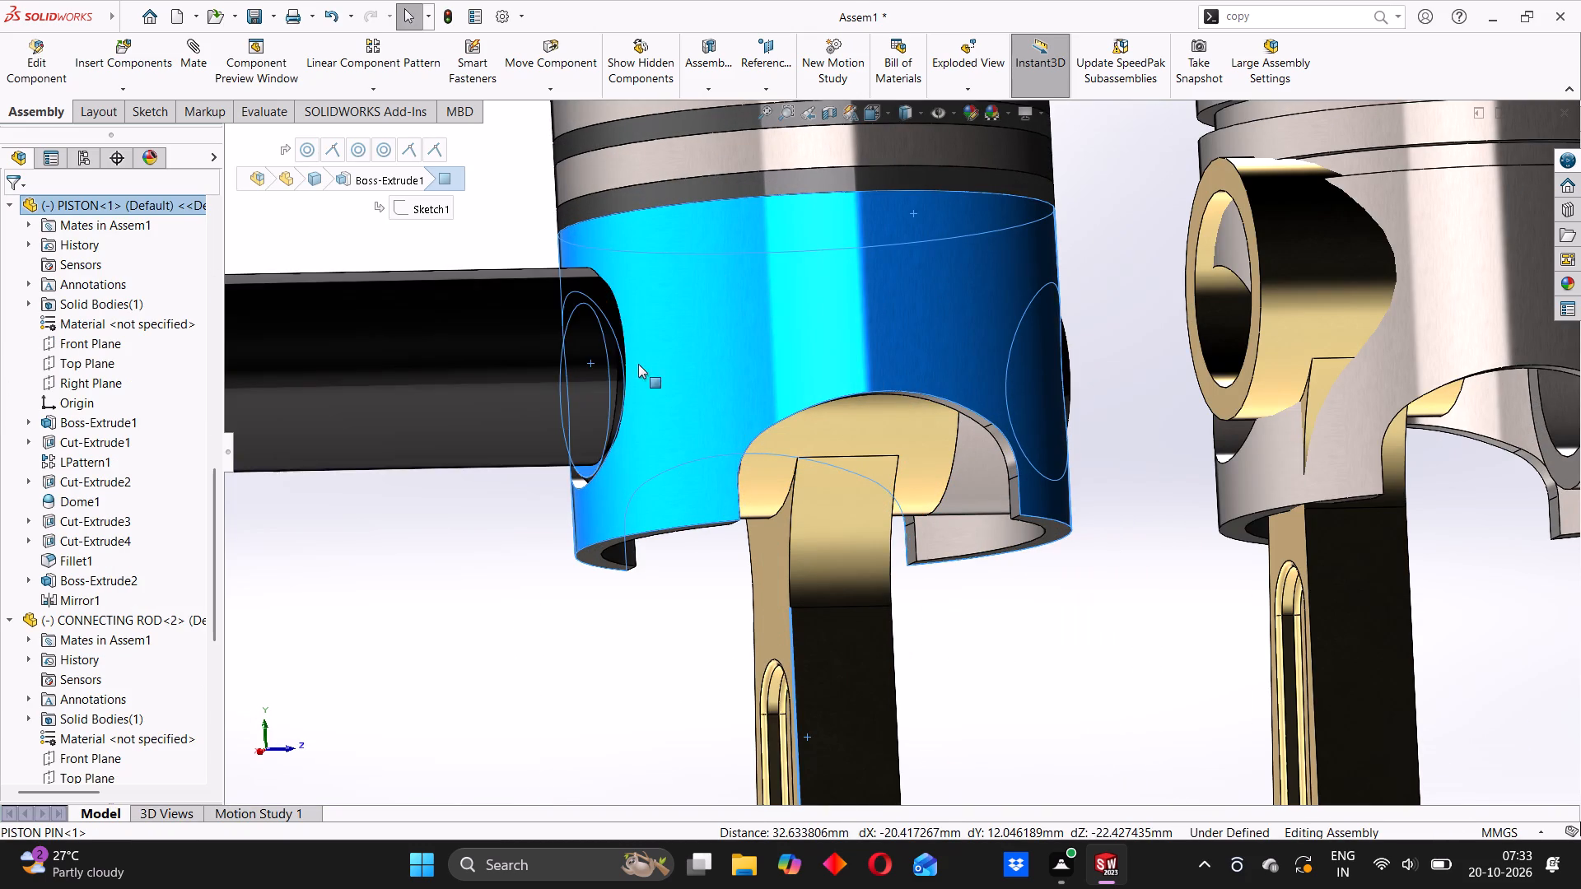
ctrl+drag(638, 364, 1179, 282)
scroll(1143, 319, up, 5)
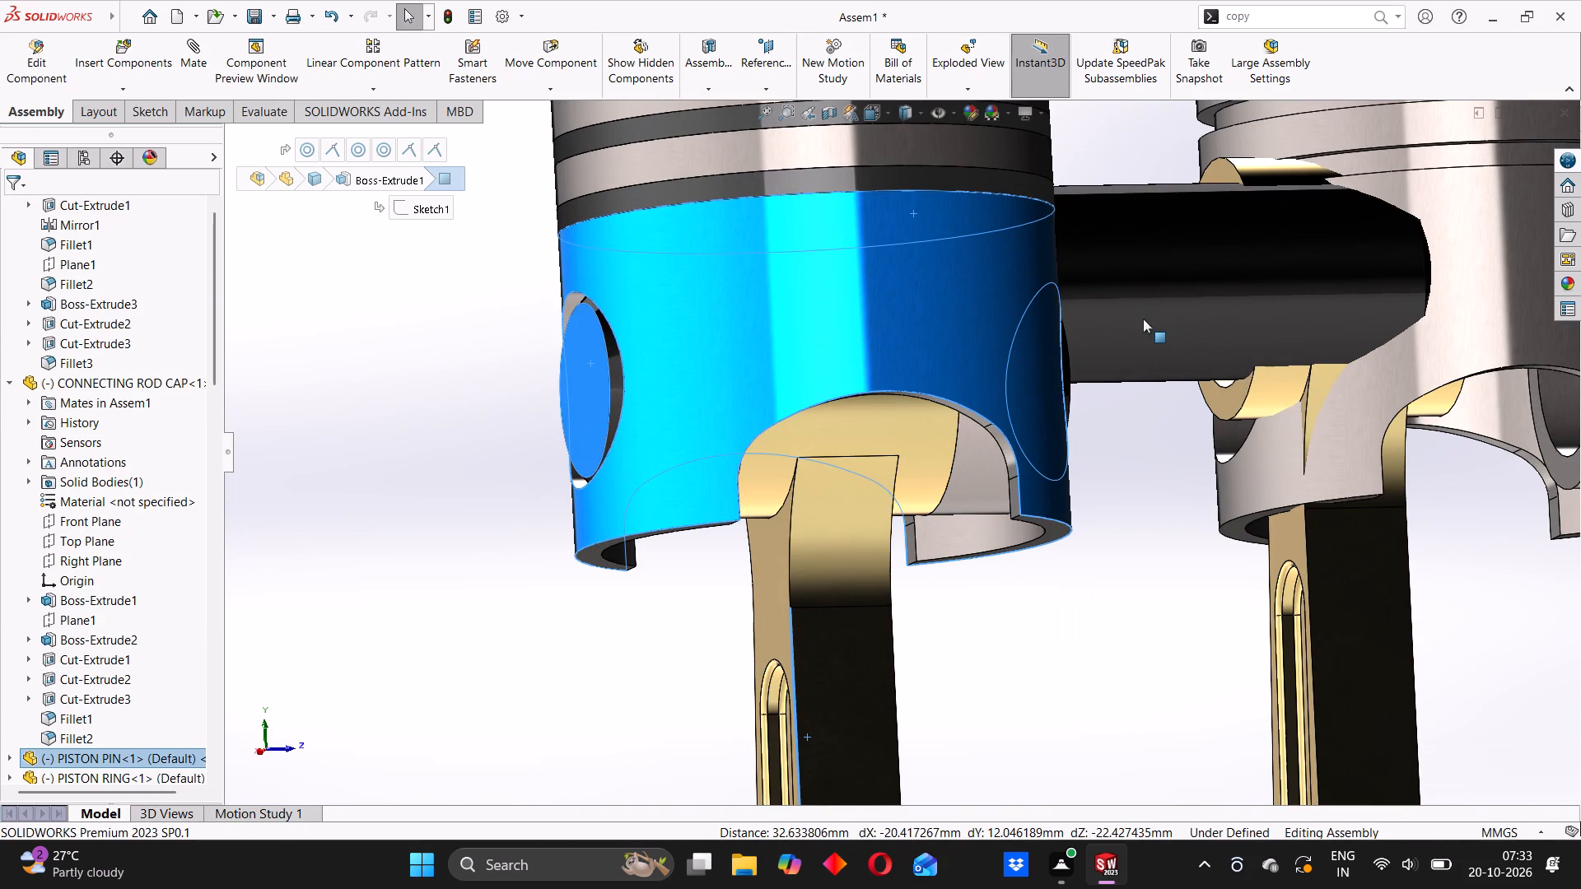
scroll(1112, 363, up, 9)
scroll(1064, 443, up, 3)
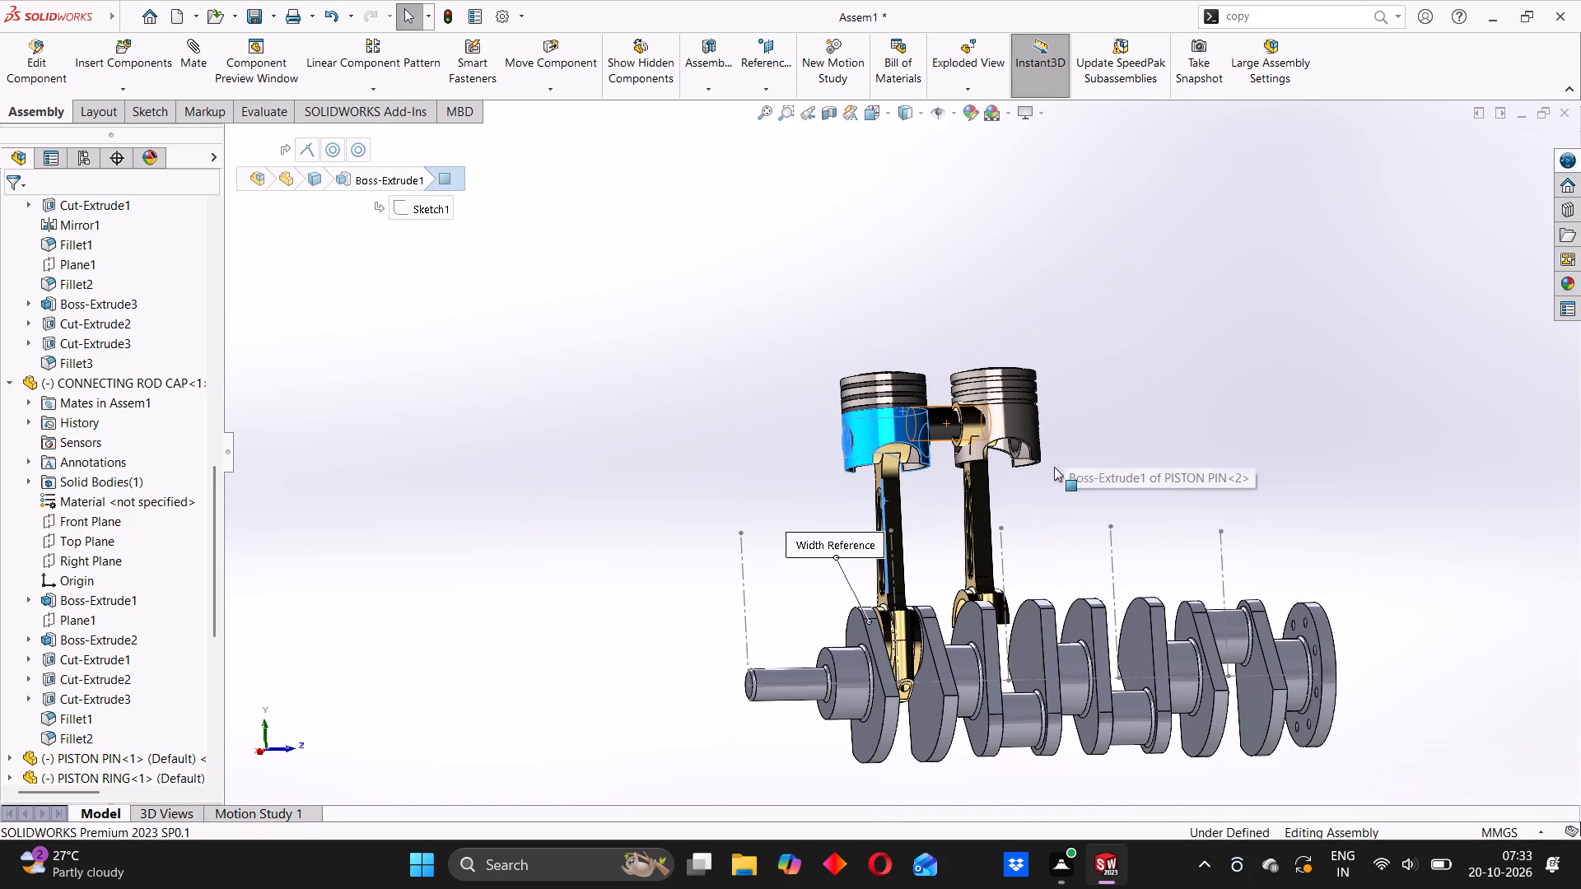
Place a loose copy of the connecting rod cap below the big end of the copied connecting rod.
middle_drag(916, 482, 895, 522)
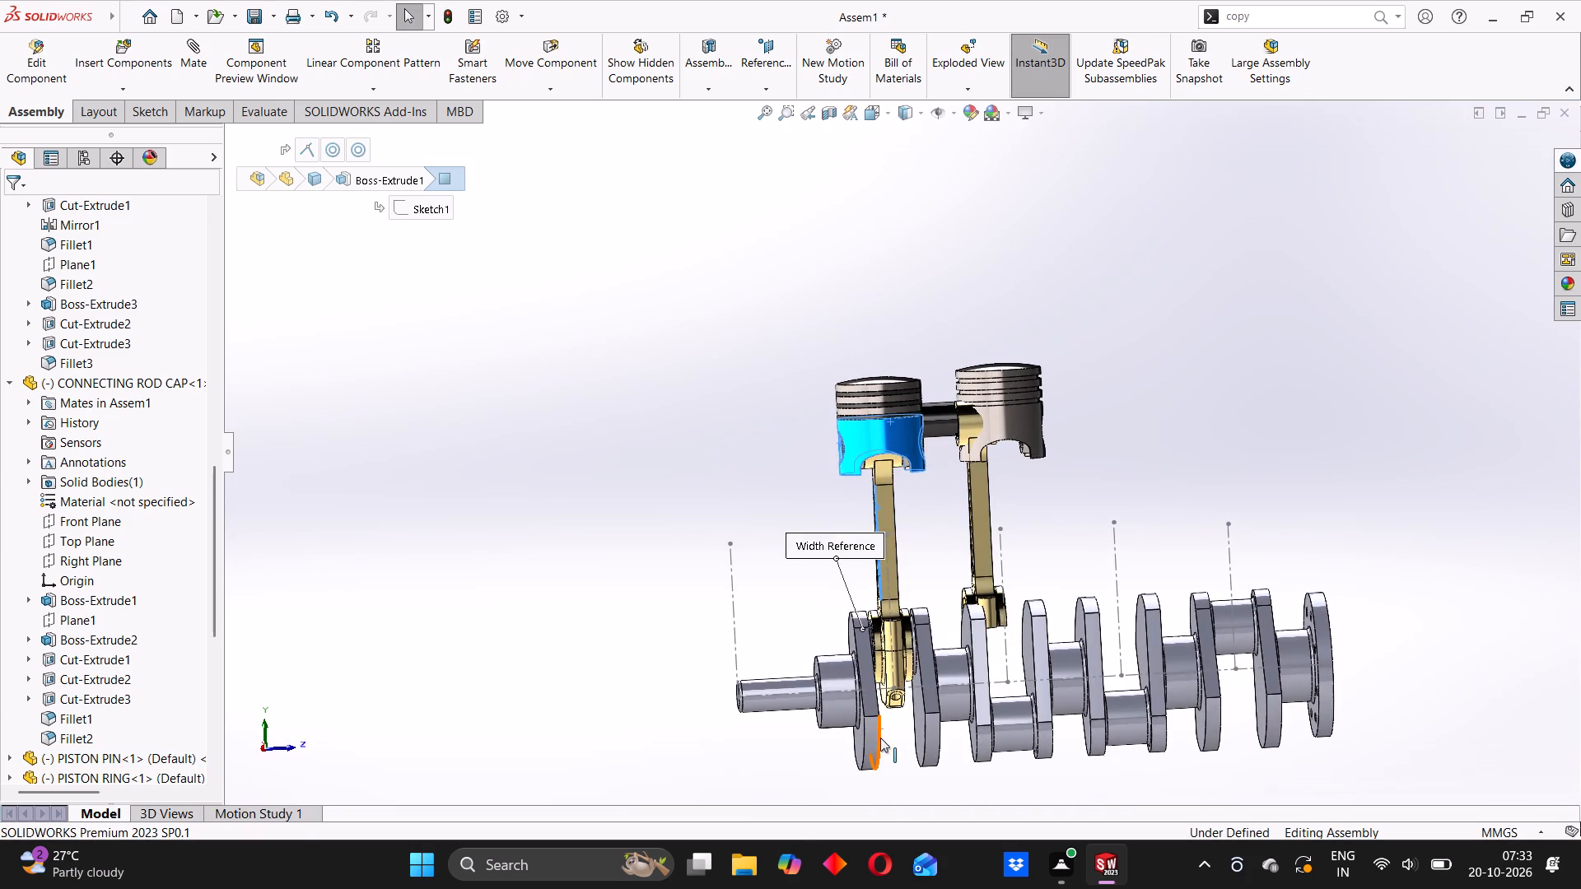
scroll(880, 728, down, 5)
middle_drag(952, 580, 935, 585)
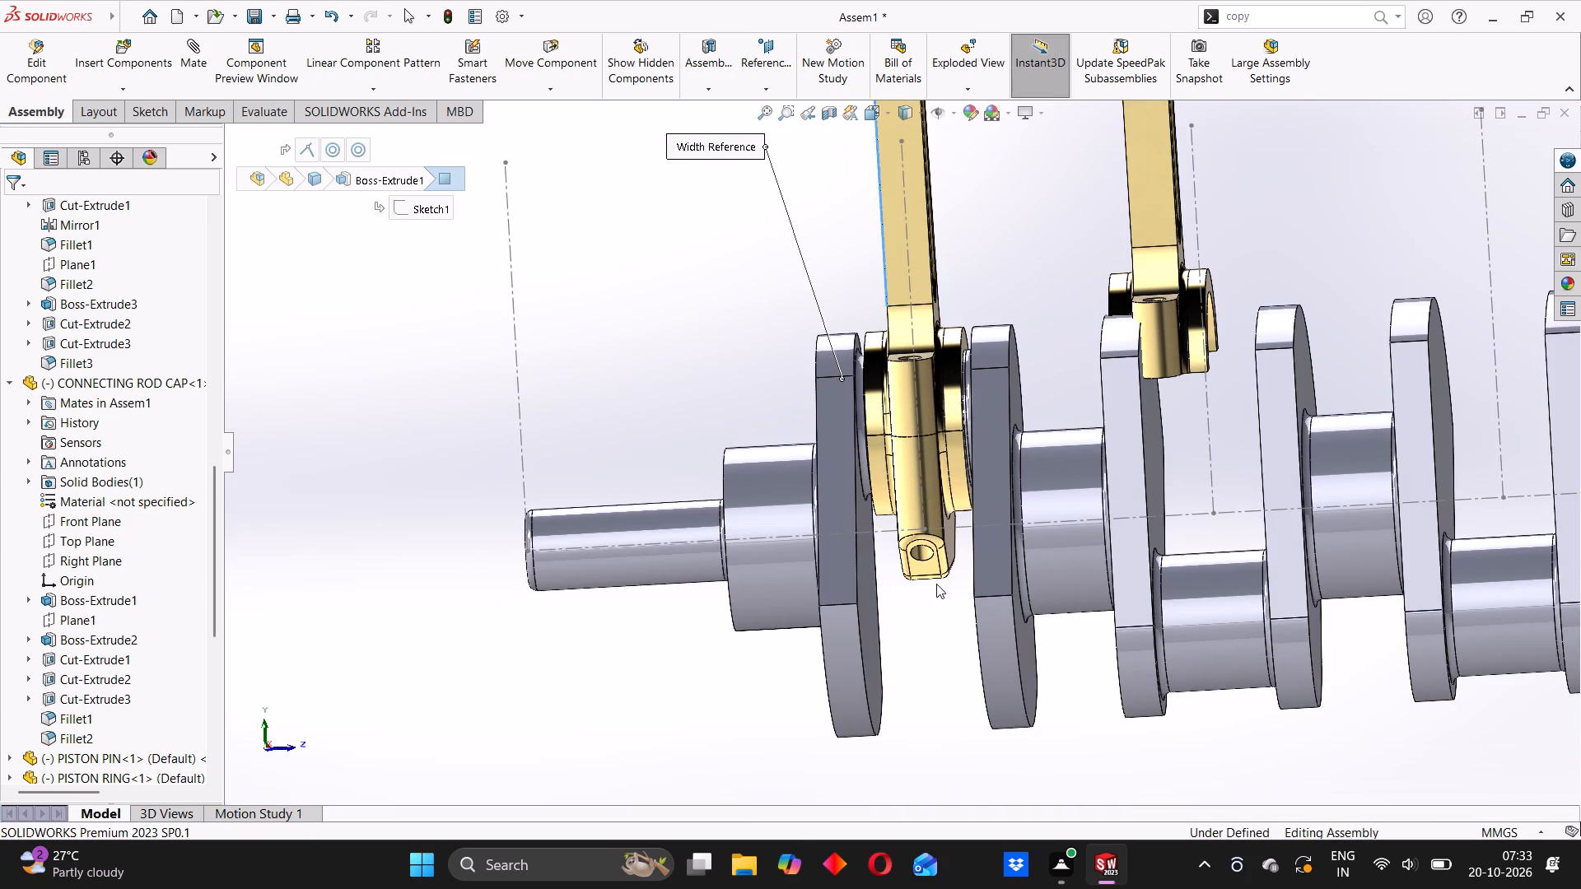
scroll(1026, 563, up, 3)
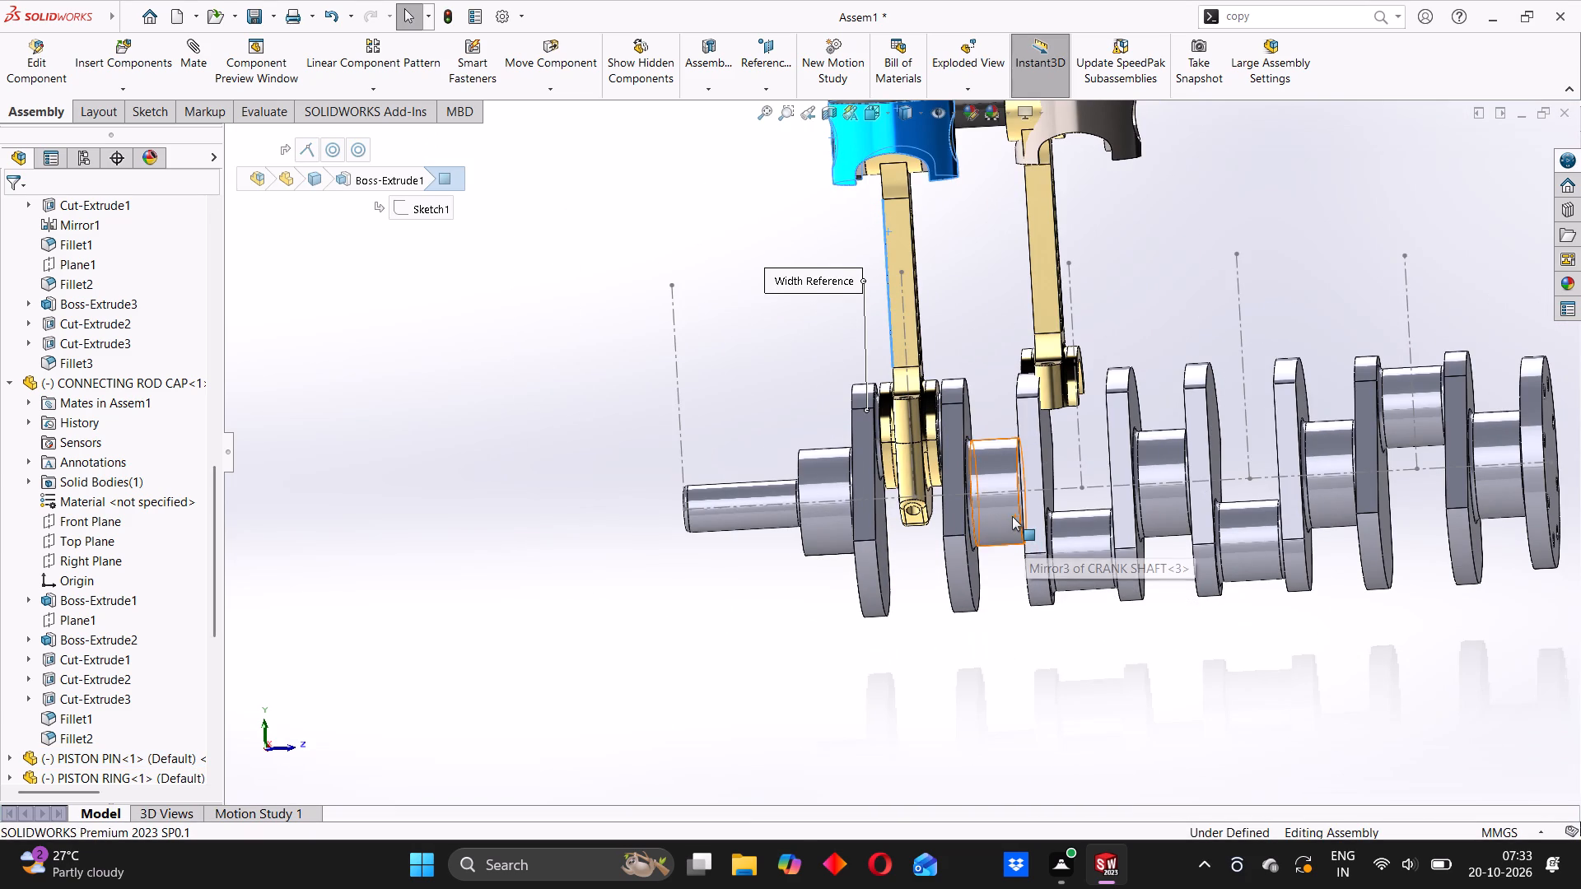
middle_drag(1012, 516, 1019, 518)
scroll(970, 520, down, 2)
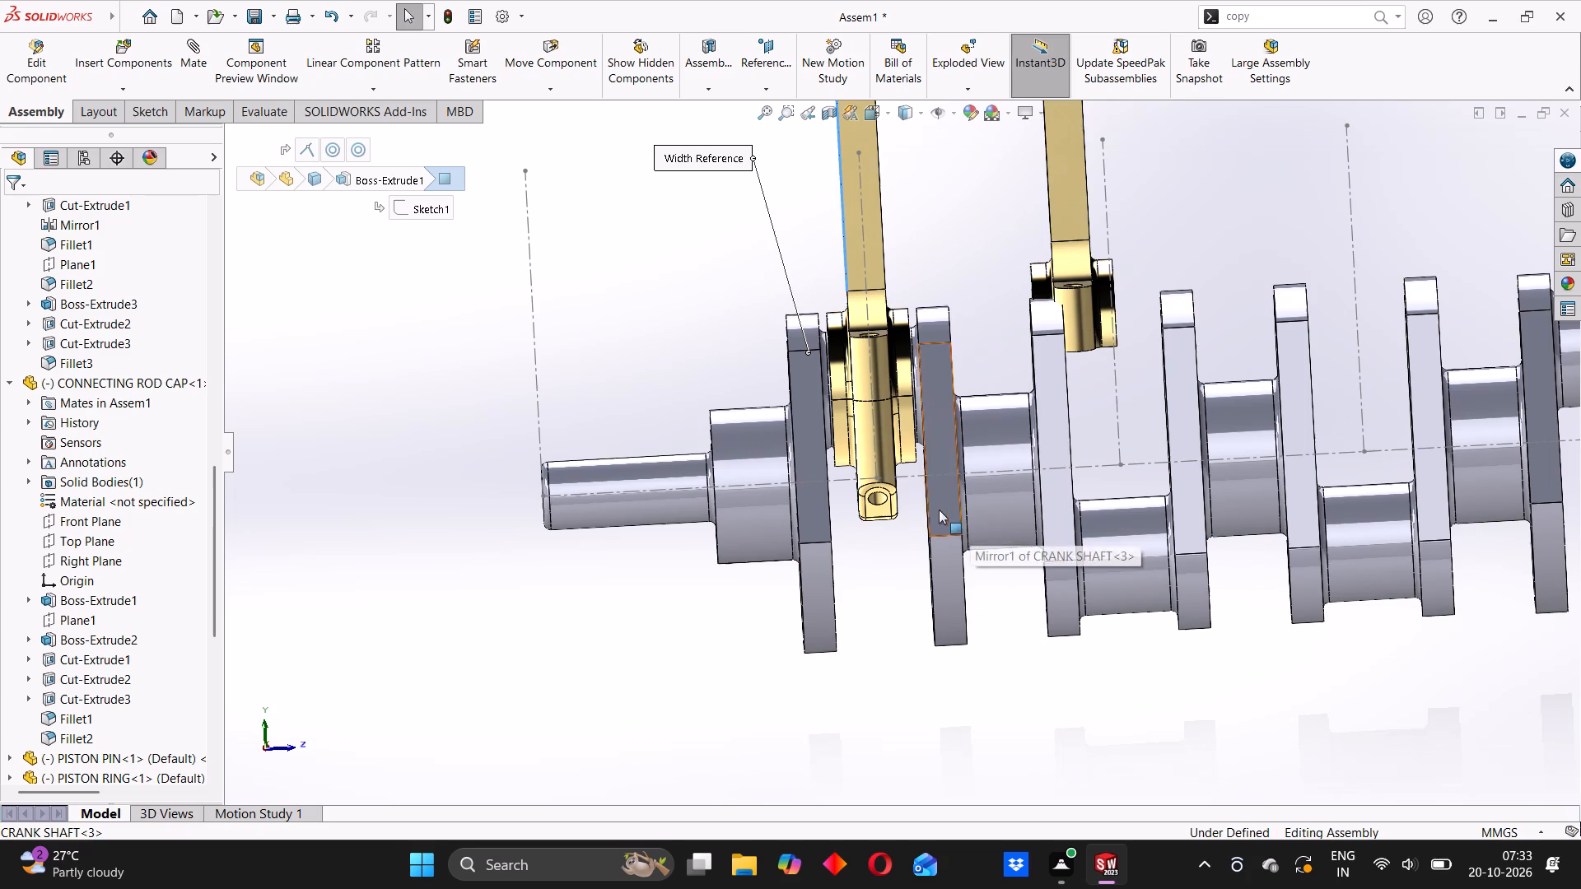
scroll(908, 500, down, 4)
ctrl+drag(819, 343, 1192, 294)
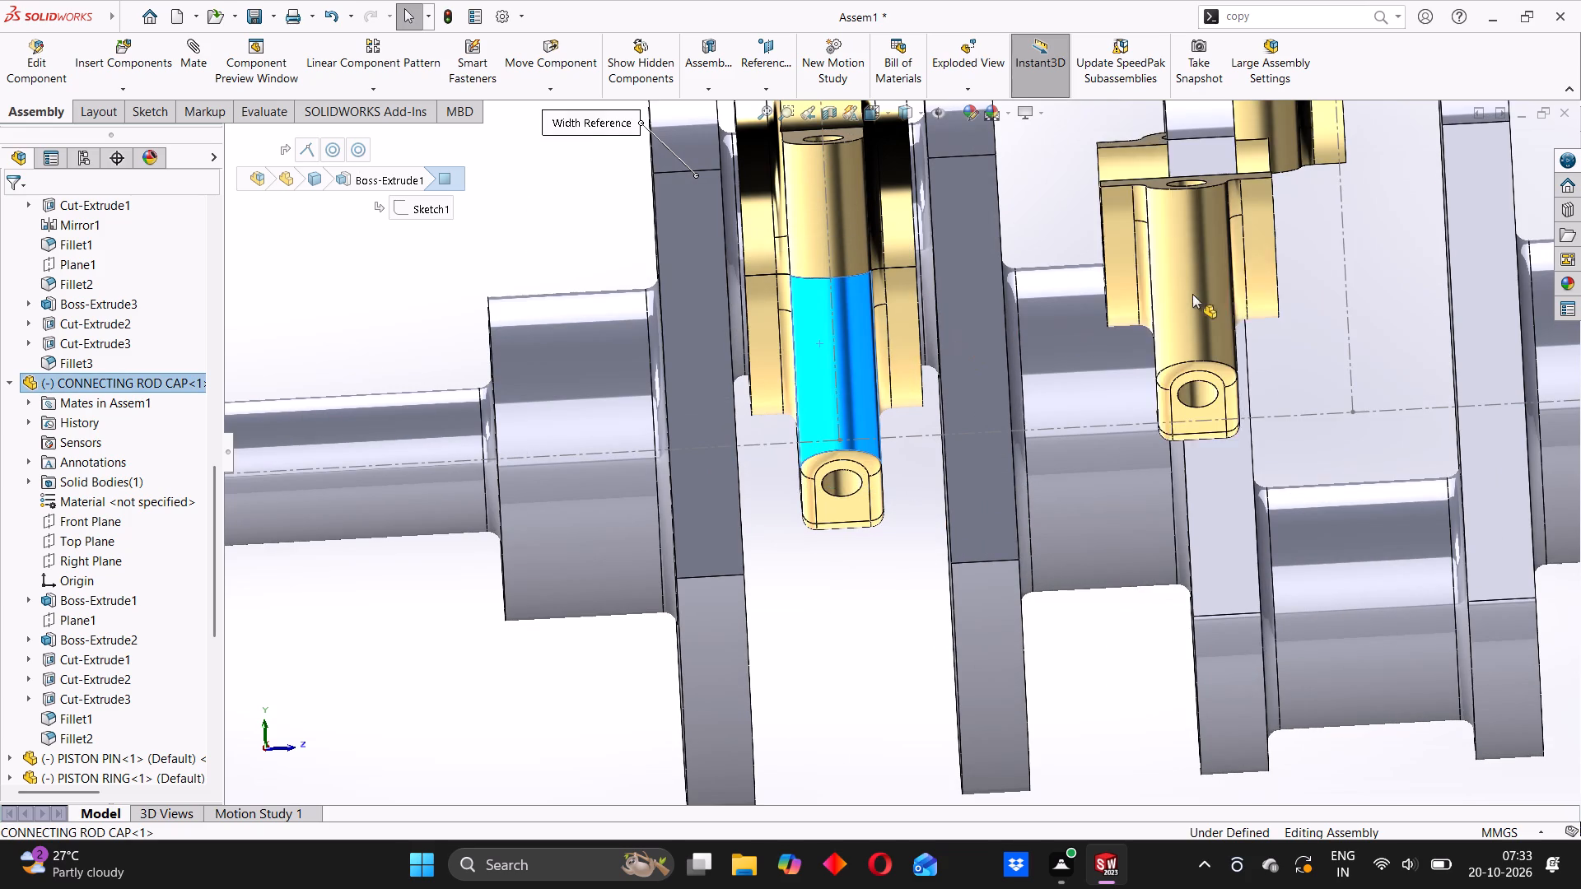
ctrl+drag(1192, 294, 1260, 308)
scroll(1257, 307, up, 6)
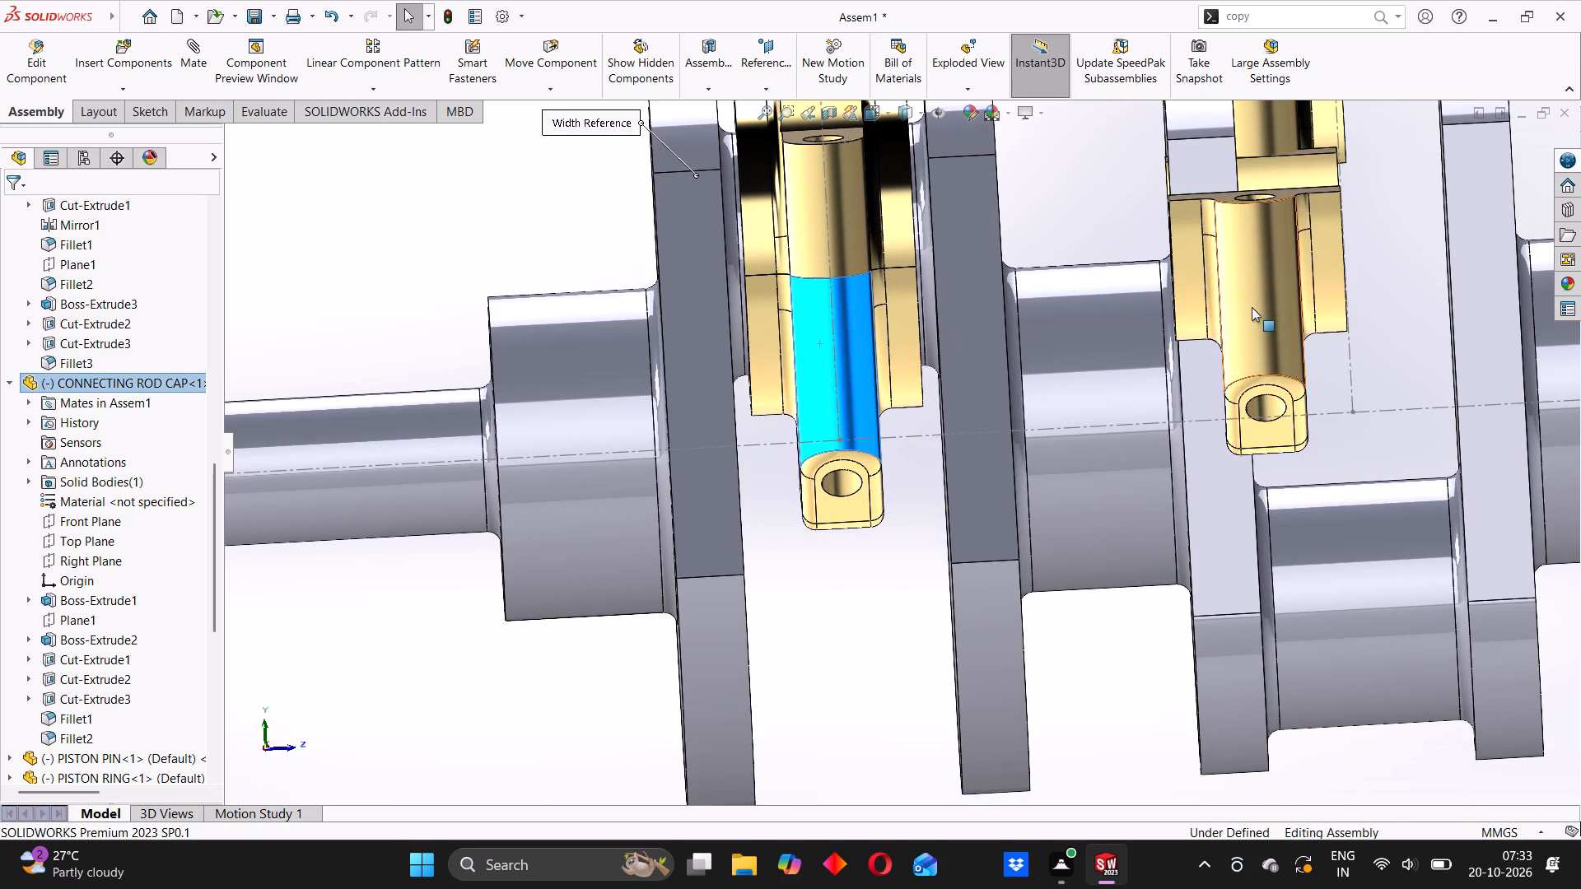
scroll(1248, 304, up, 4)
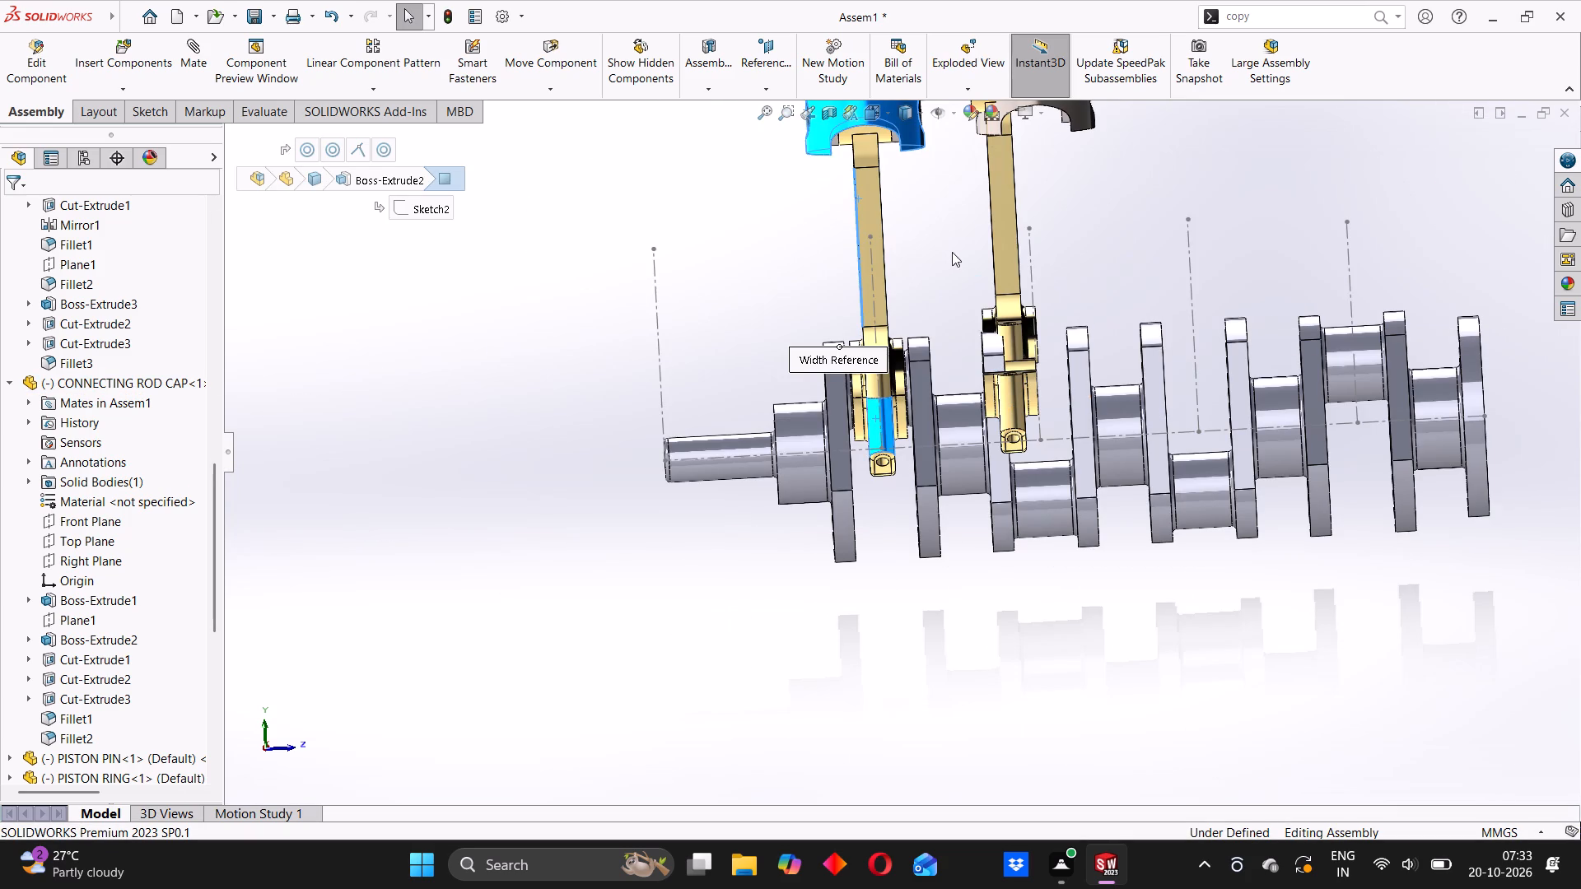
scroll(954, 249, up, 3)
scroll(959, 271, down, 2)
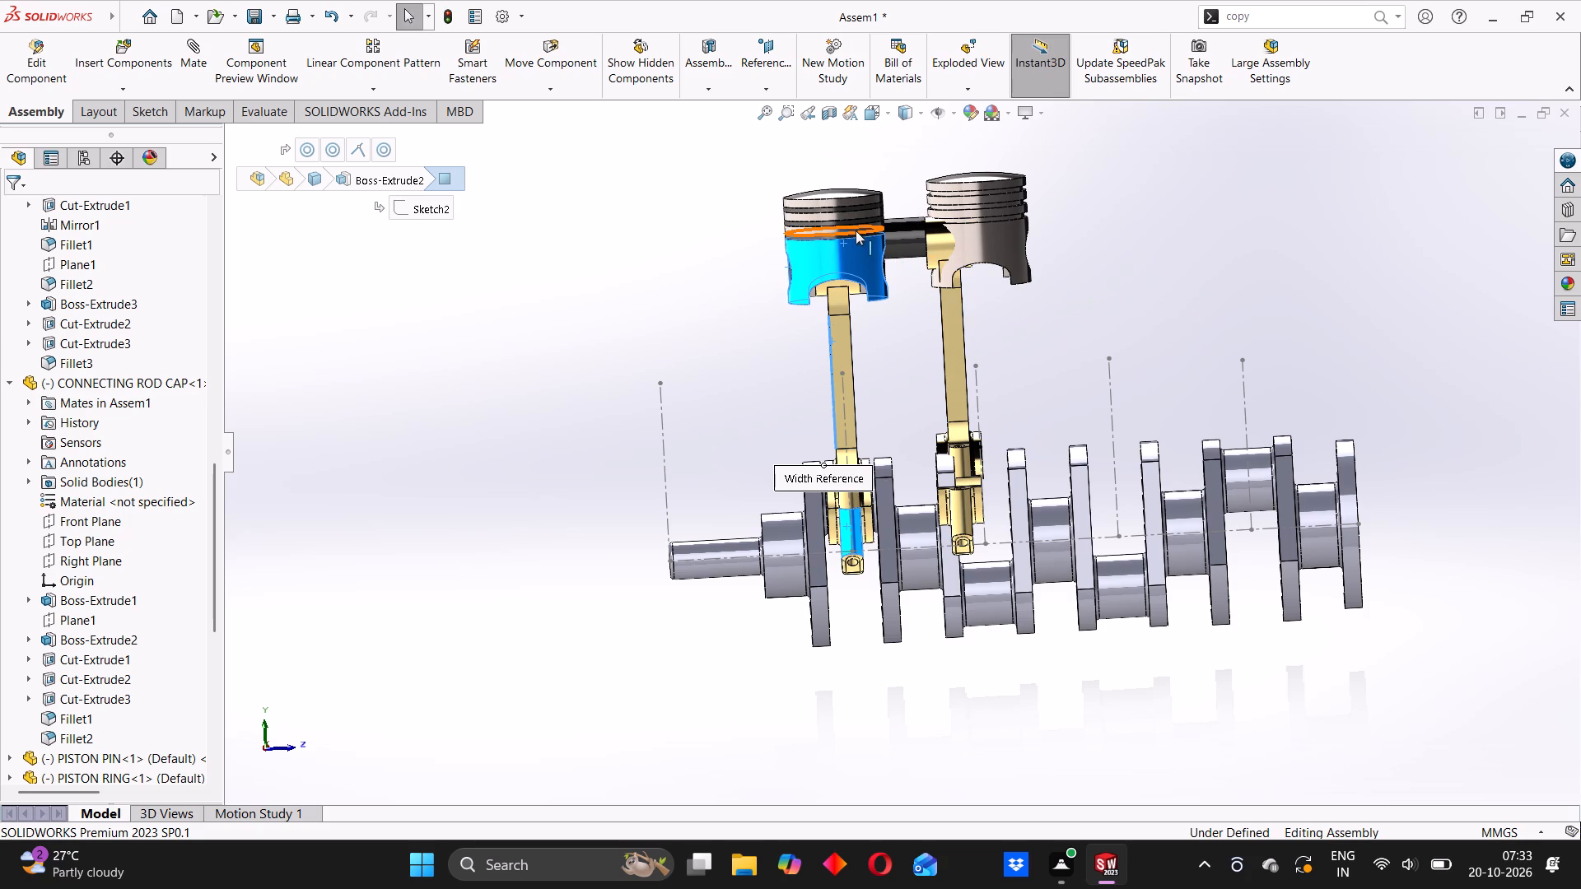
click(320, 319)
Move the copied piston off the copied connecting rod, toward the crankshaft flange, exposing the loose piston pin.
scroll(928, 246, down, 4)
middle_drag(1160, 341, 1105, 324)
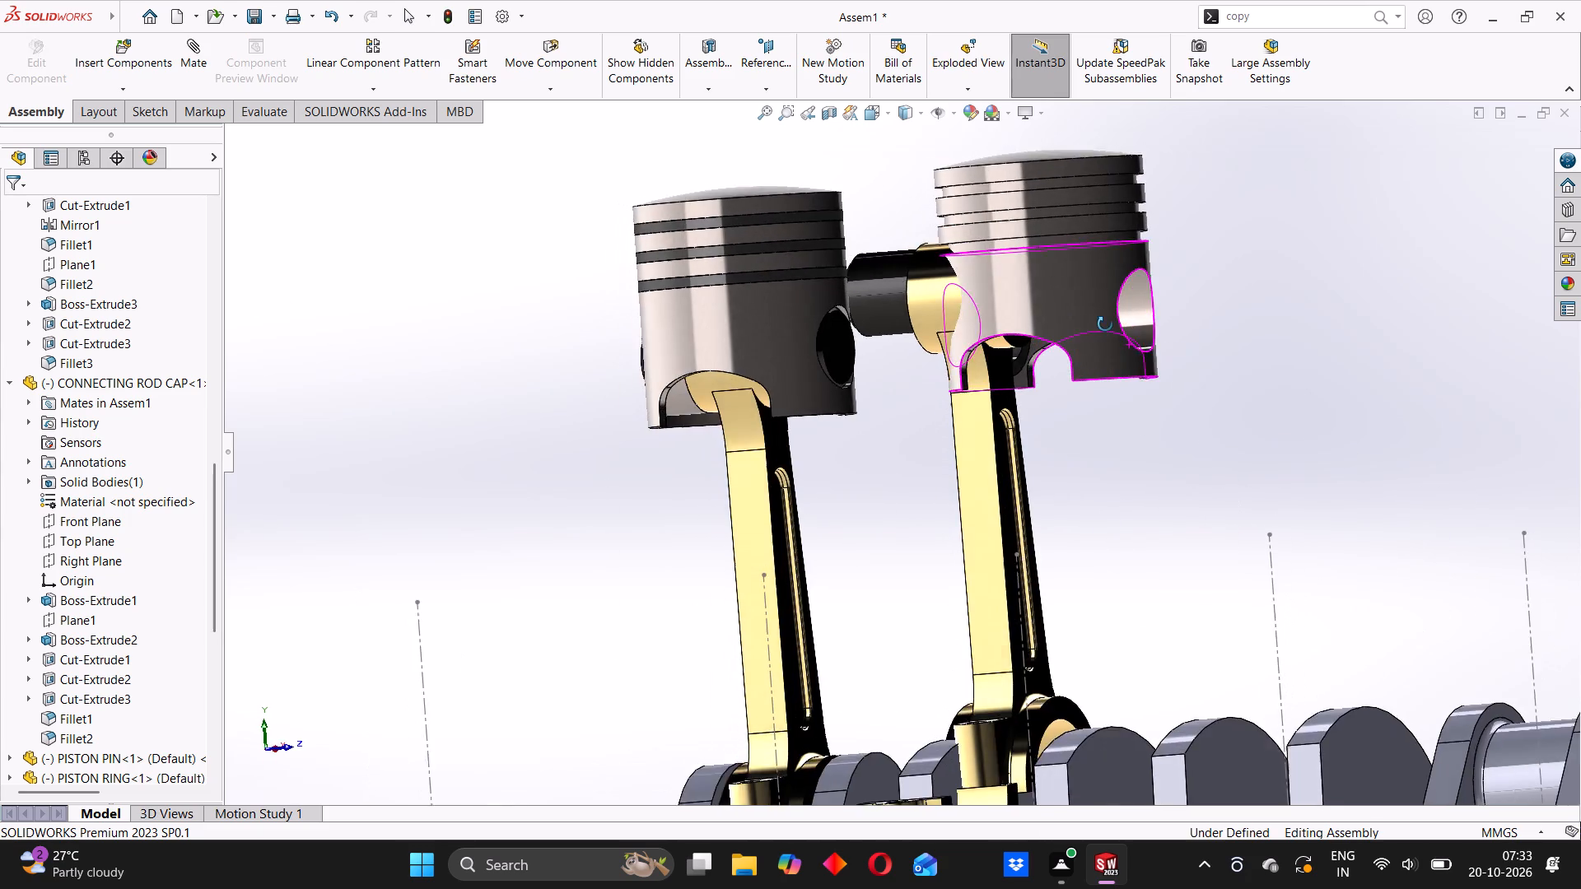
middle_drag(1105, 324, 1101, 321)
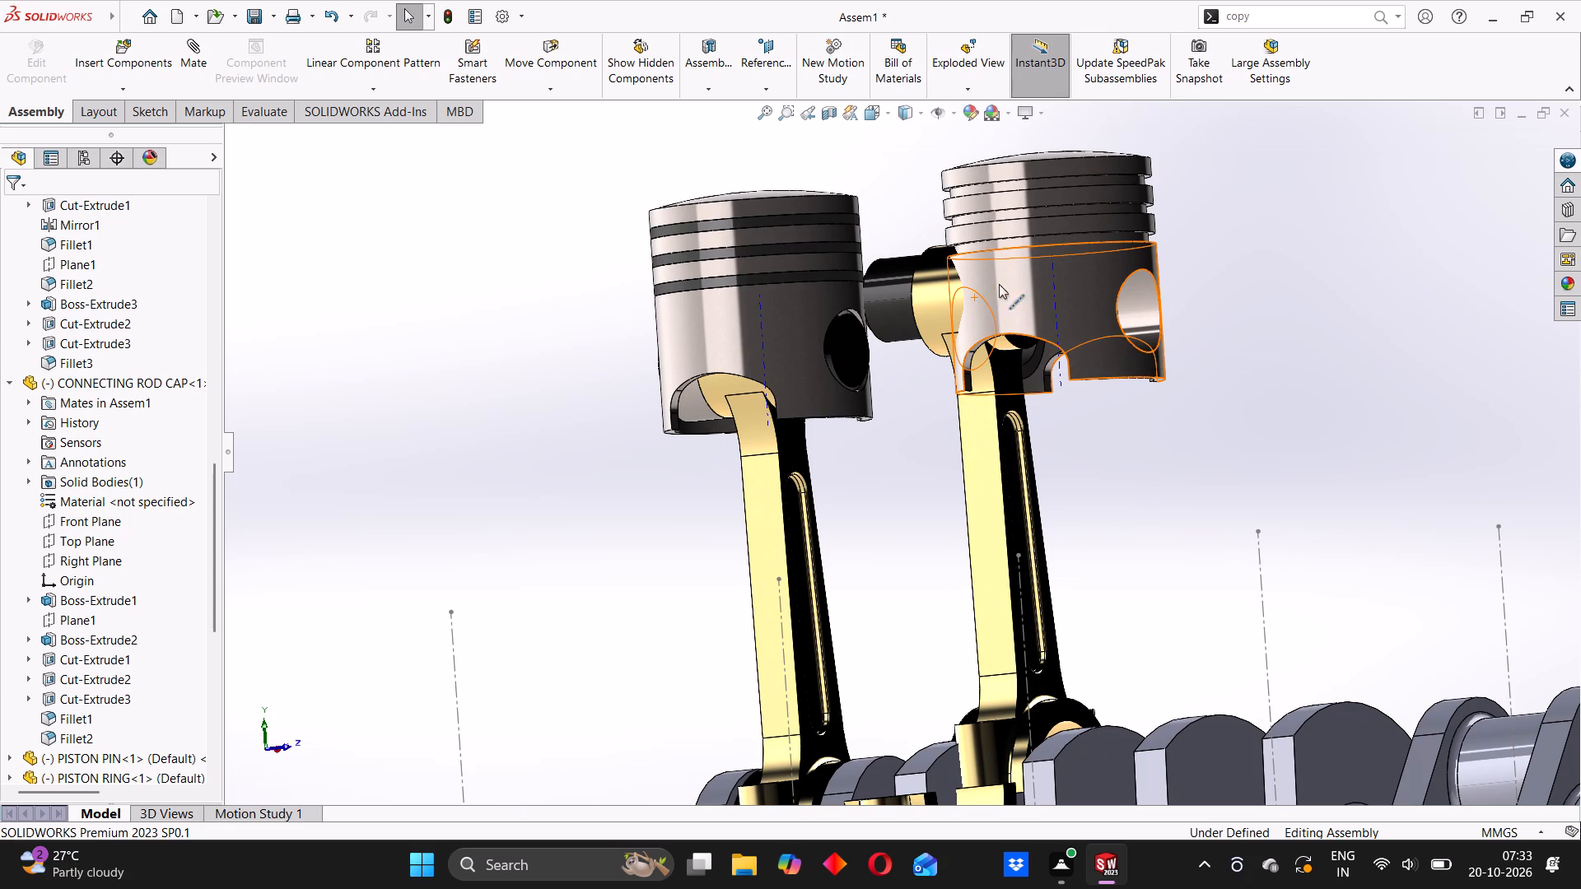
drag(1042, 262, 1359, 185)
scroll(1103, 269, down, 2)
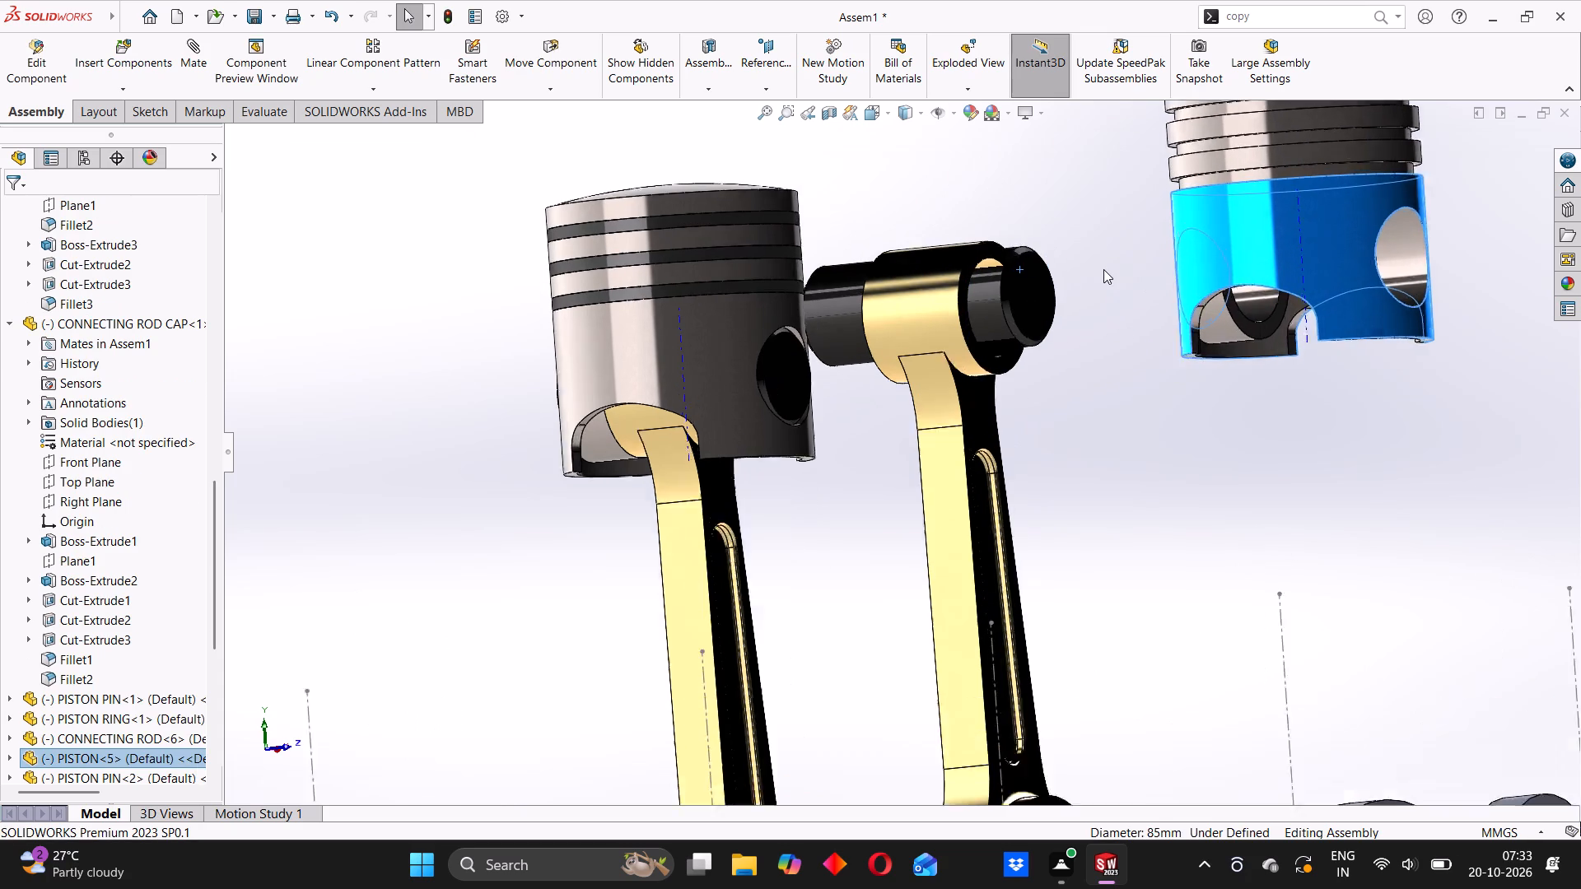
scroll(1103, 269, down, 1)
click(1115, 277)
Add a coincident mate between the Front Plane of the copied piston and the Front Plane of the copied piston pin.
scroll(1045, 323, up, 4)
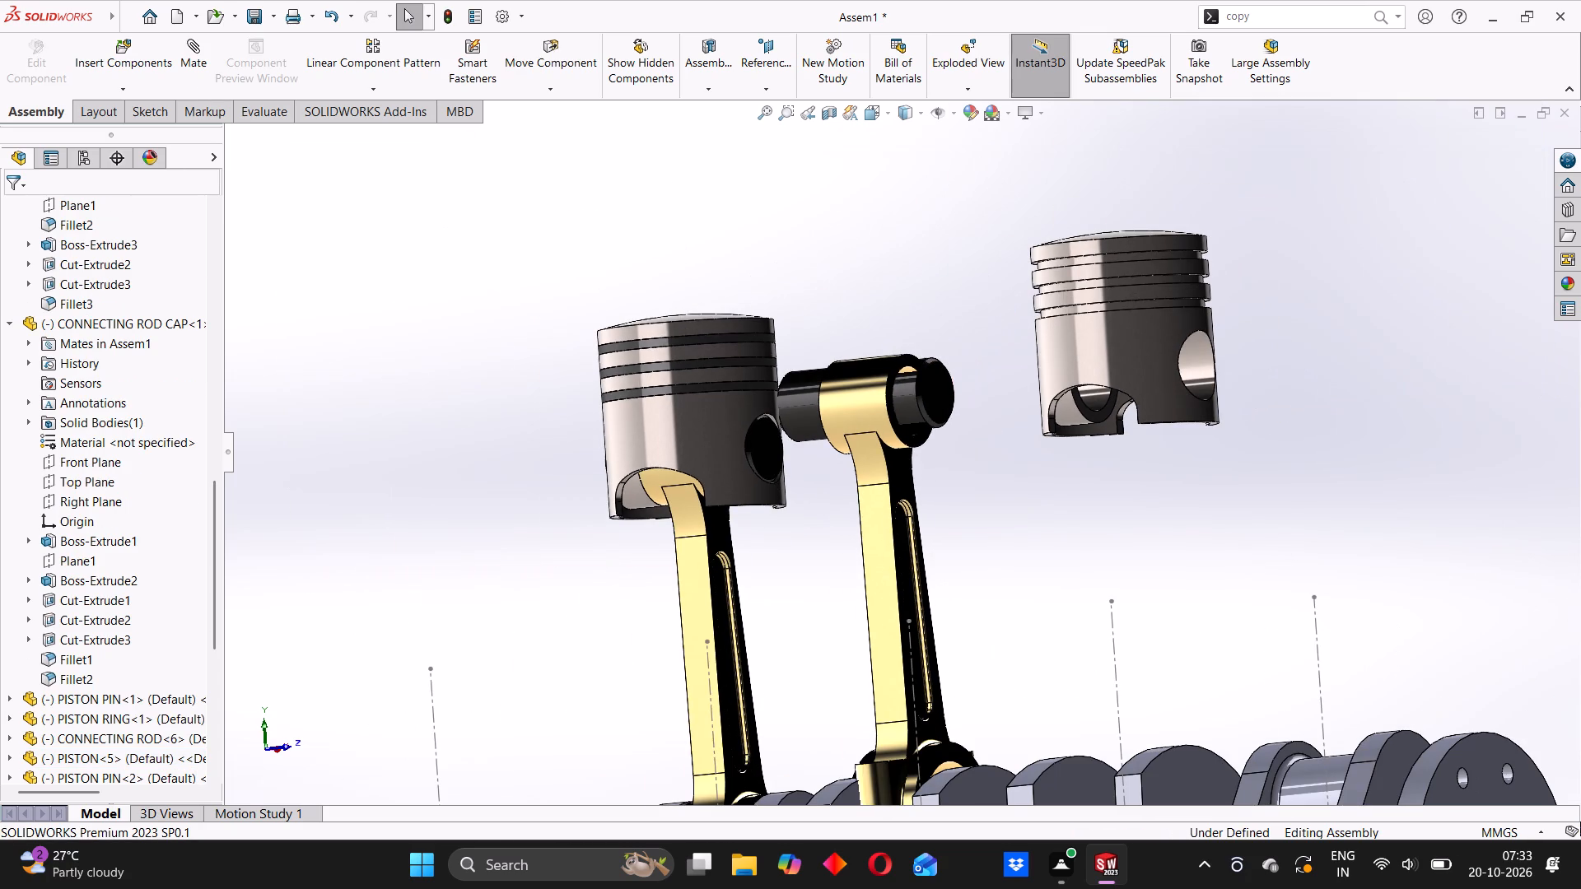
click(189, 52)
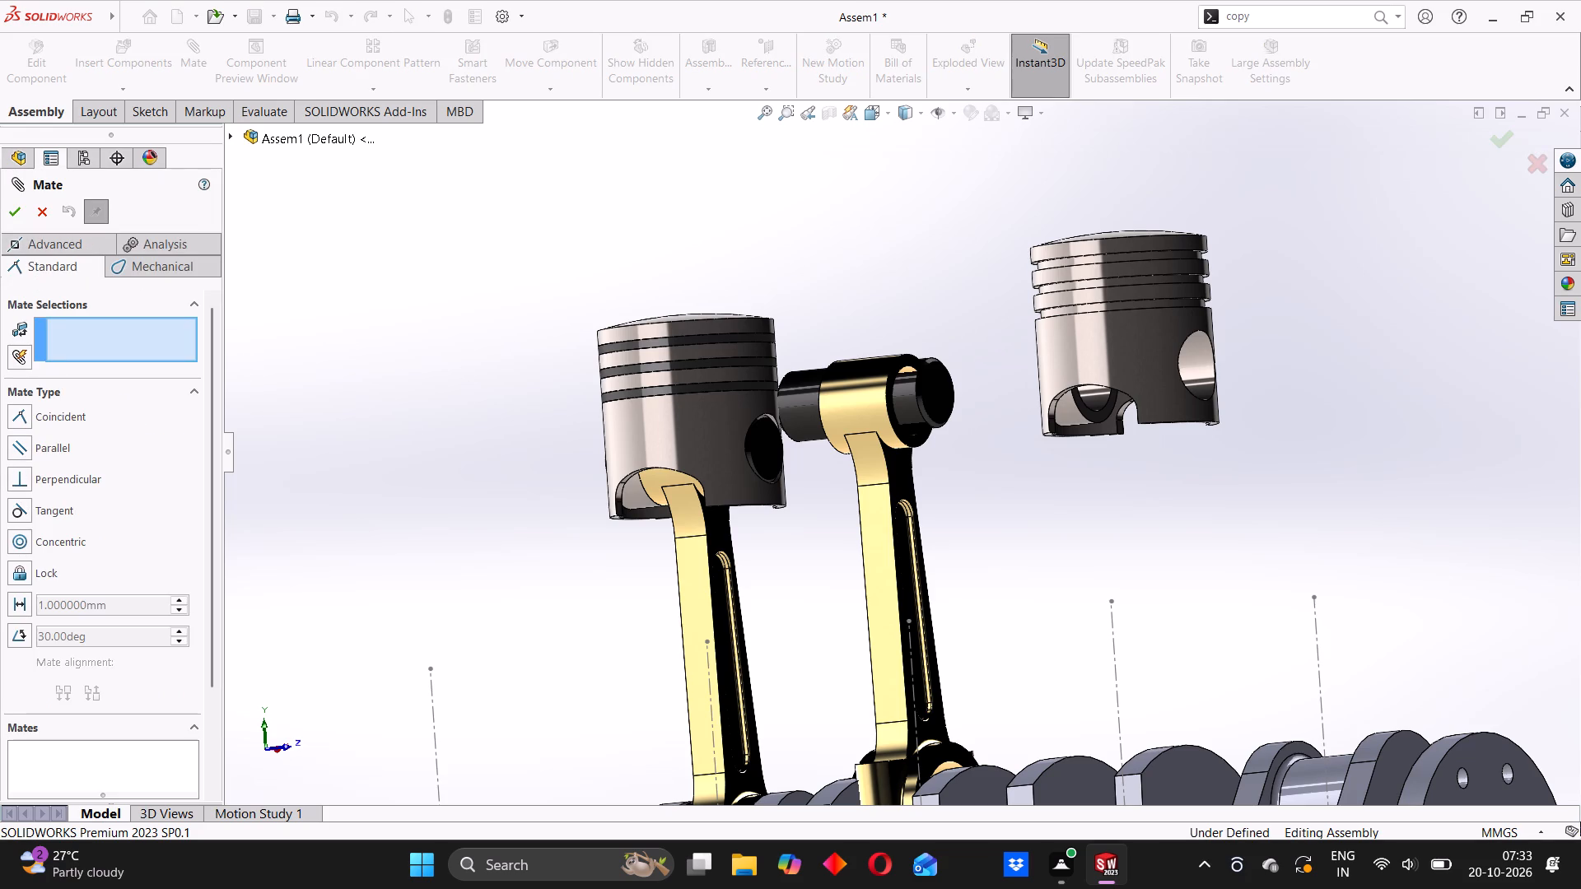
click(236, 137)
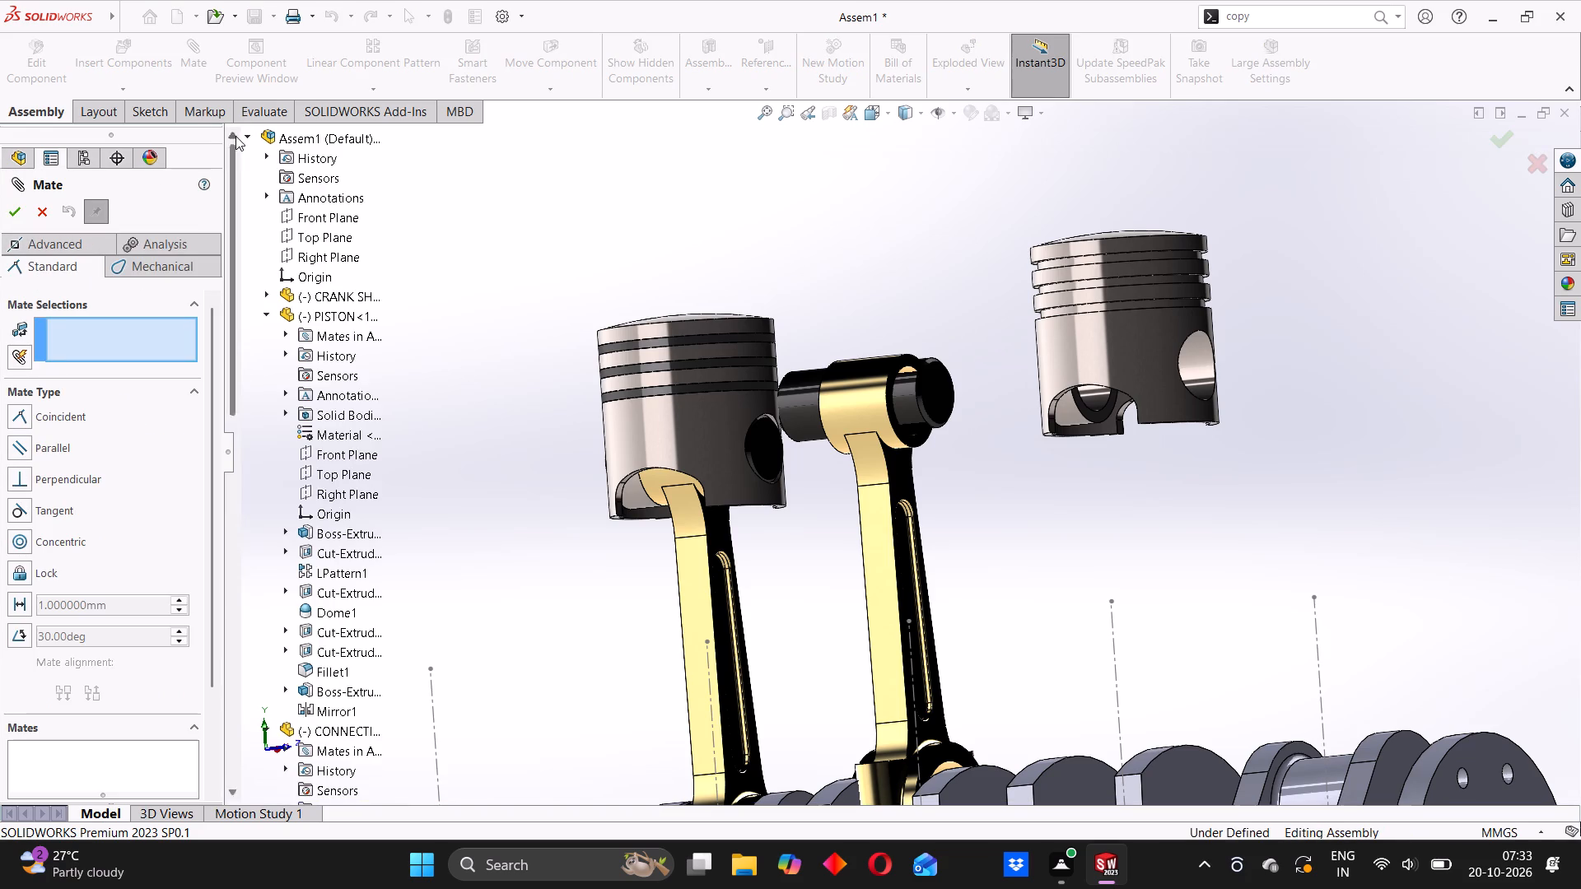
scroll(320, 405, down, 16)
scroll(325, 407, down, 6)
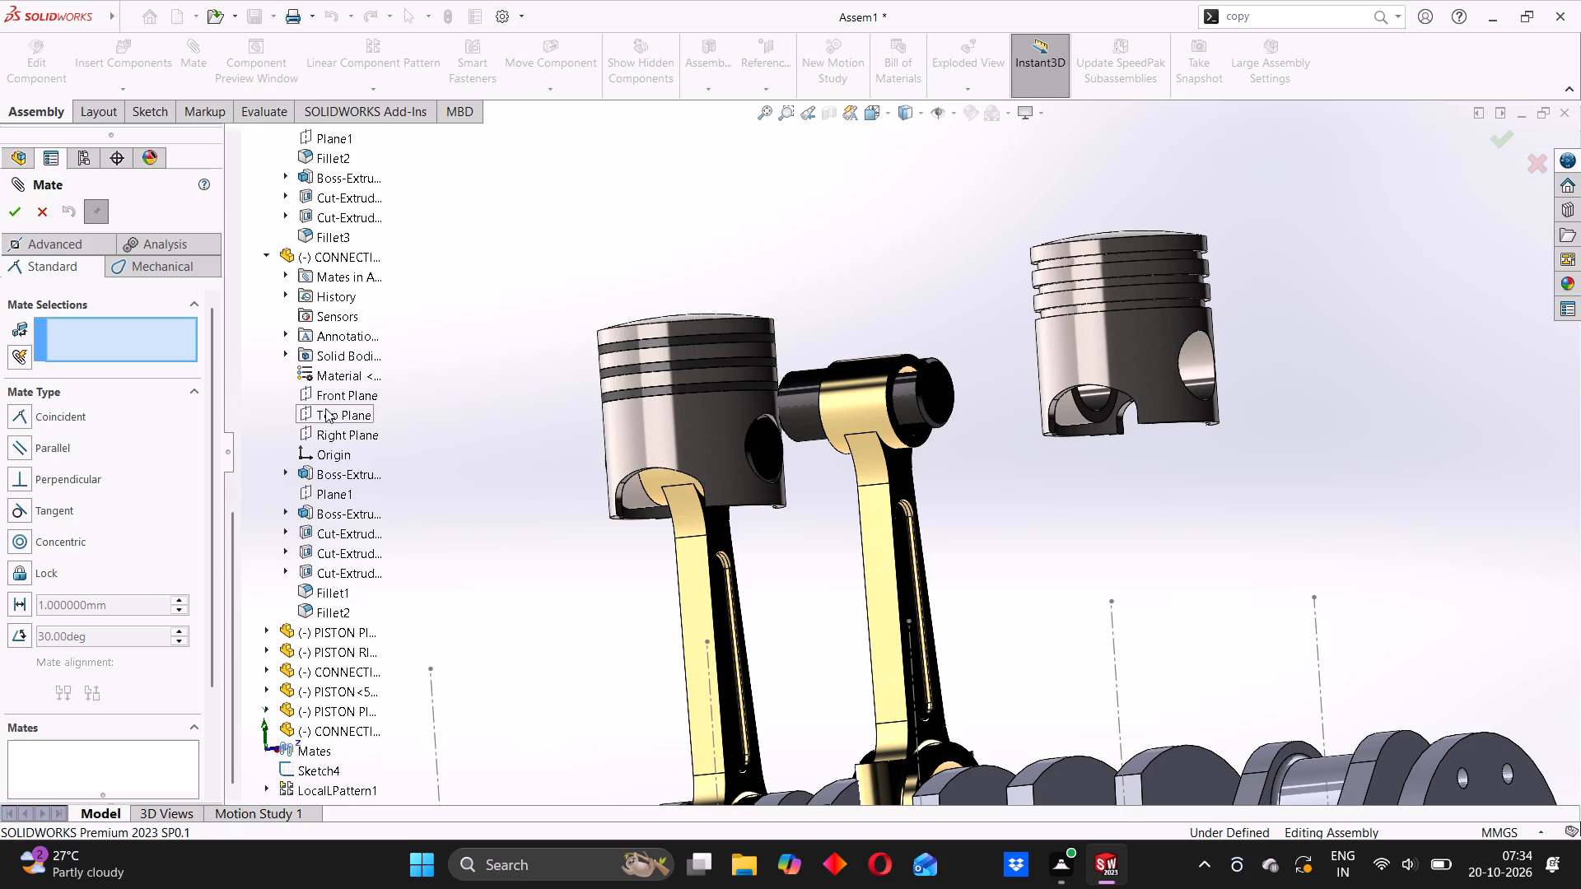
scroll(325, 408, down, 2)
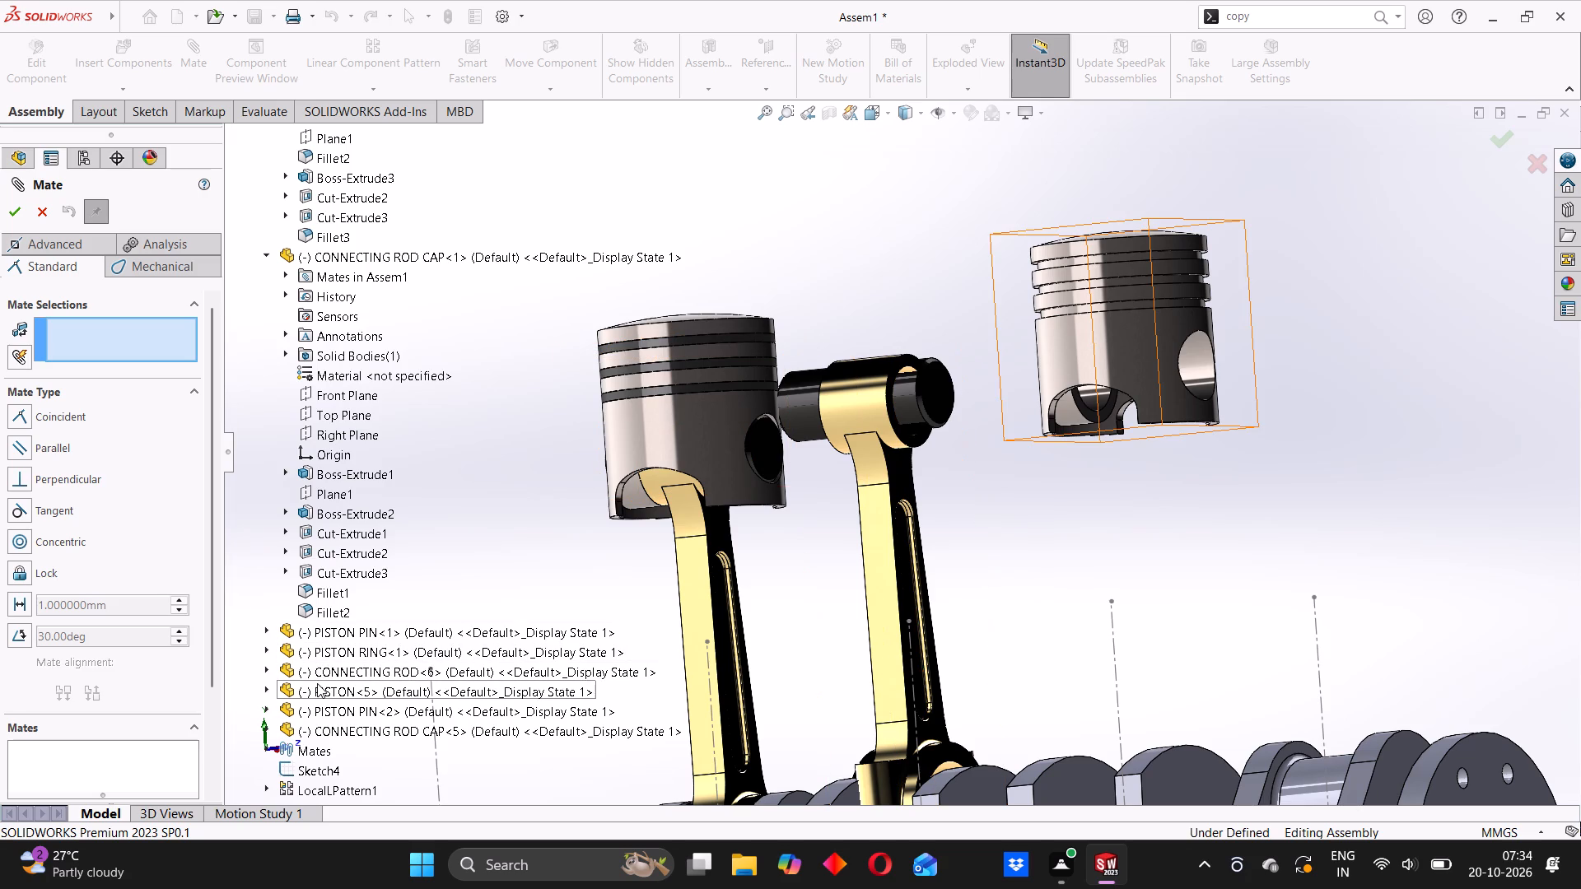
click(263, 690)
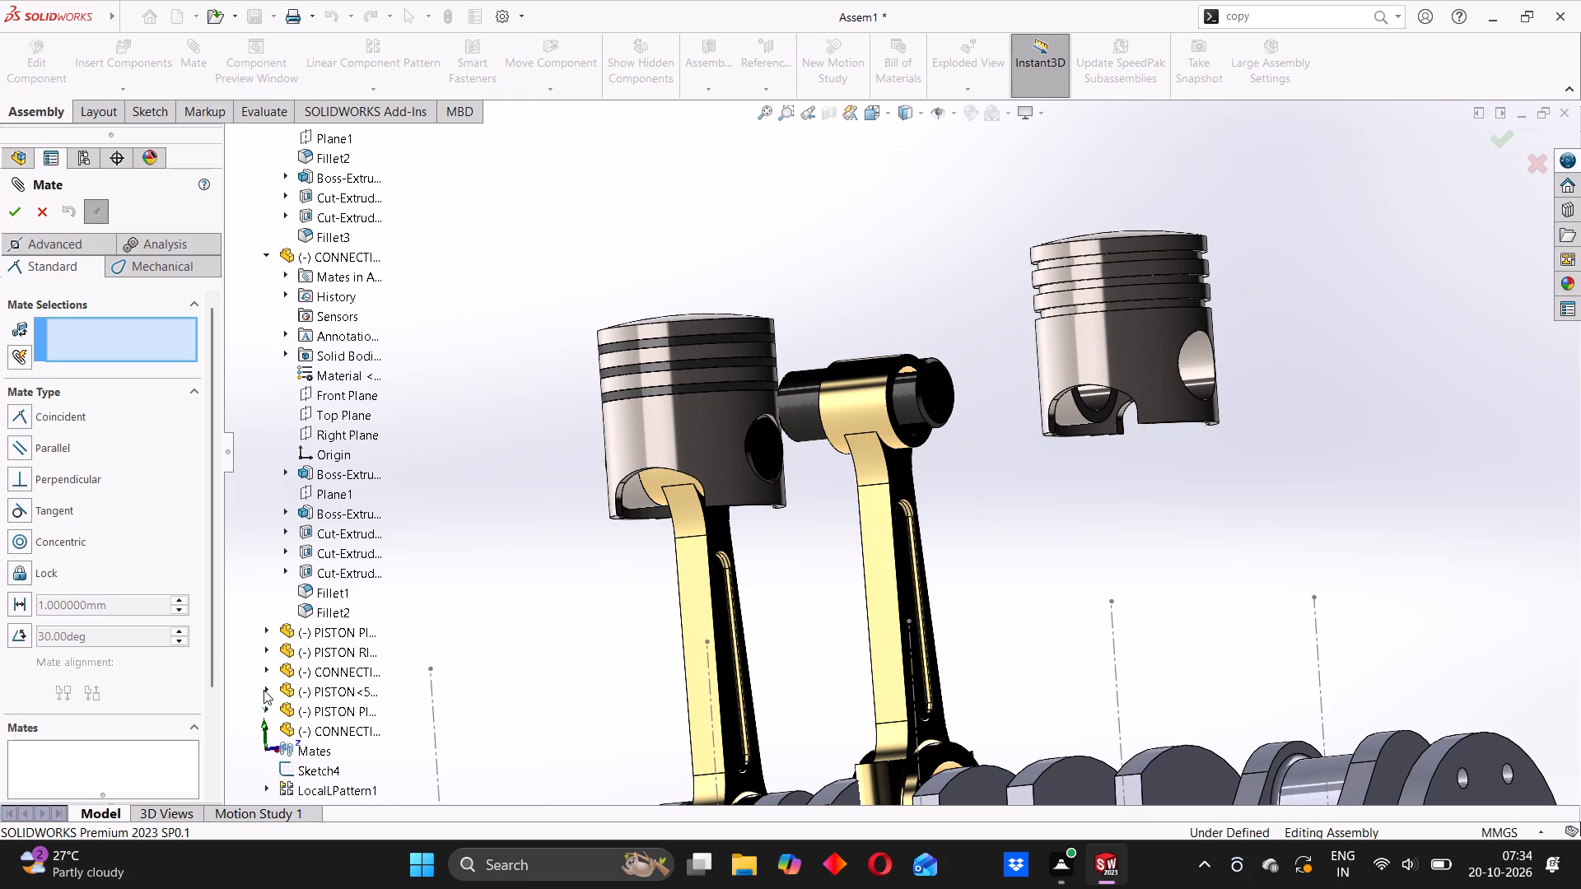
click(267, 687)
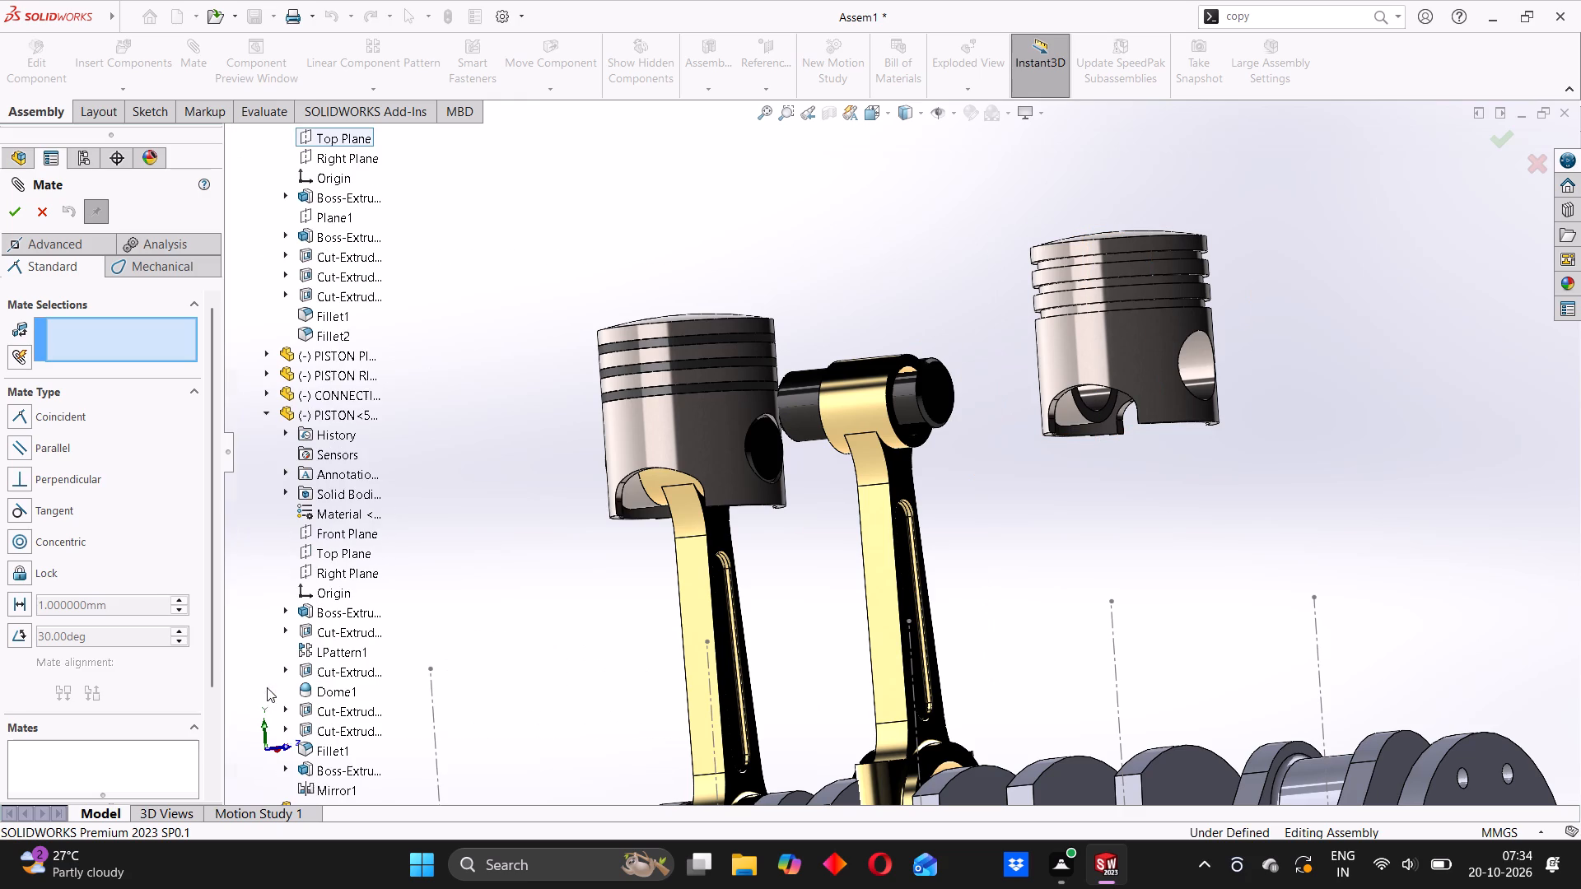
scroll(332, 483, down, 2)
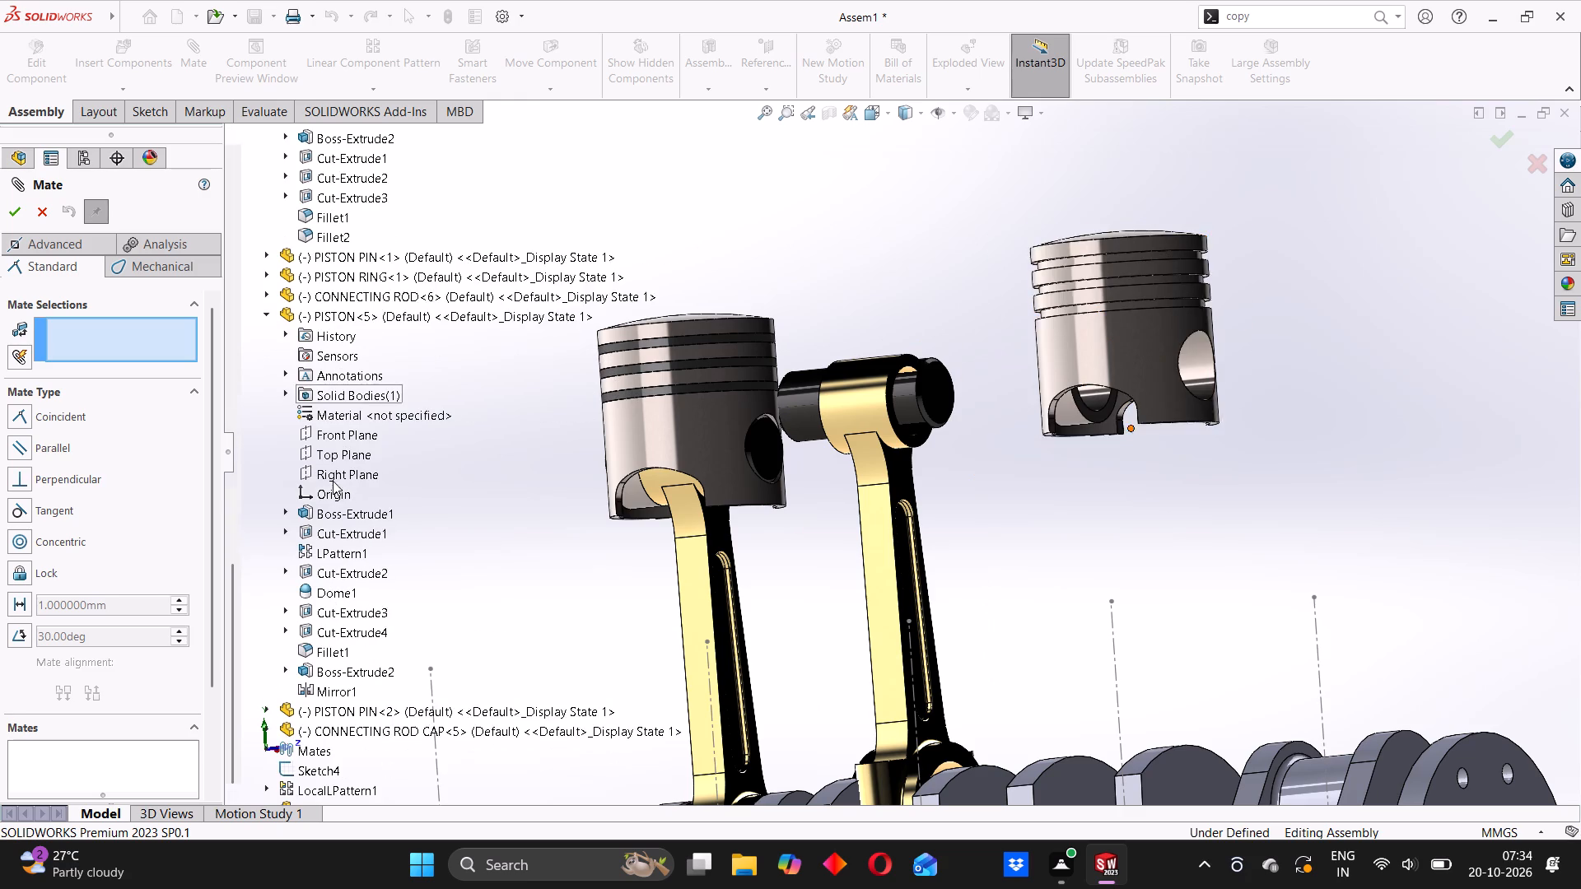
click(342, 439)
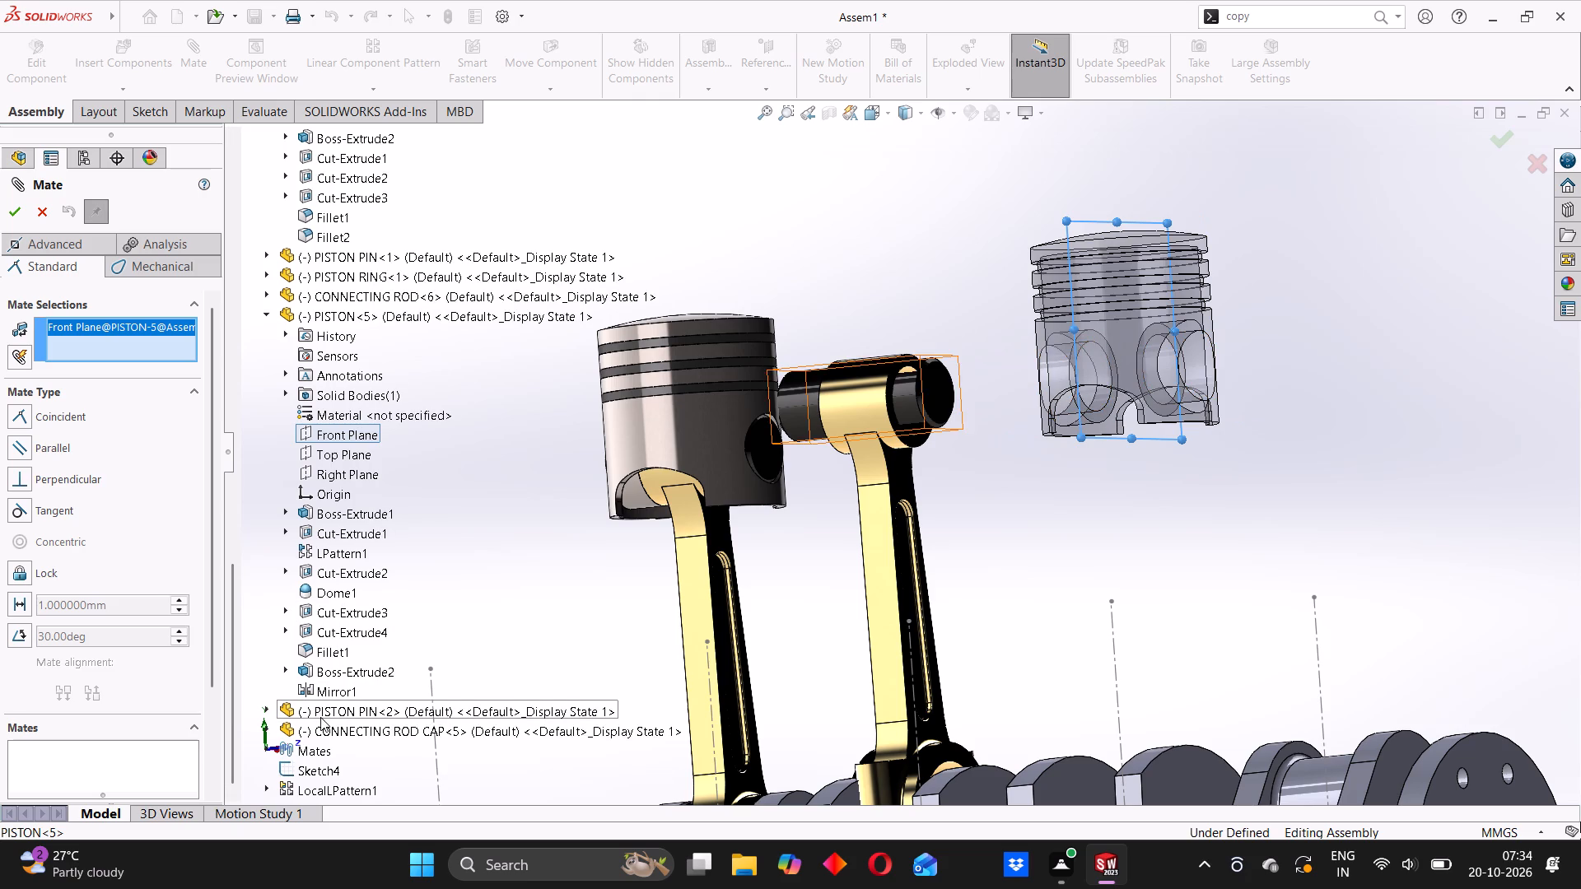
click(262, 707)
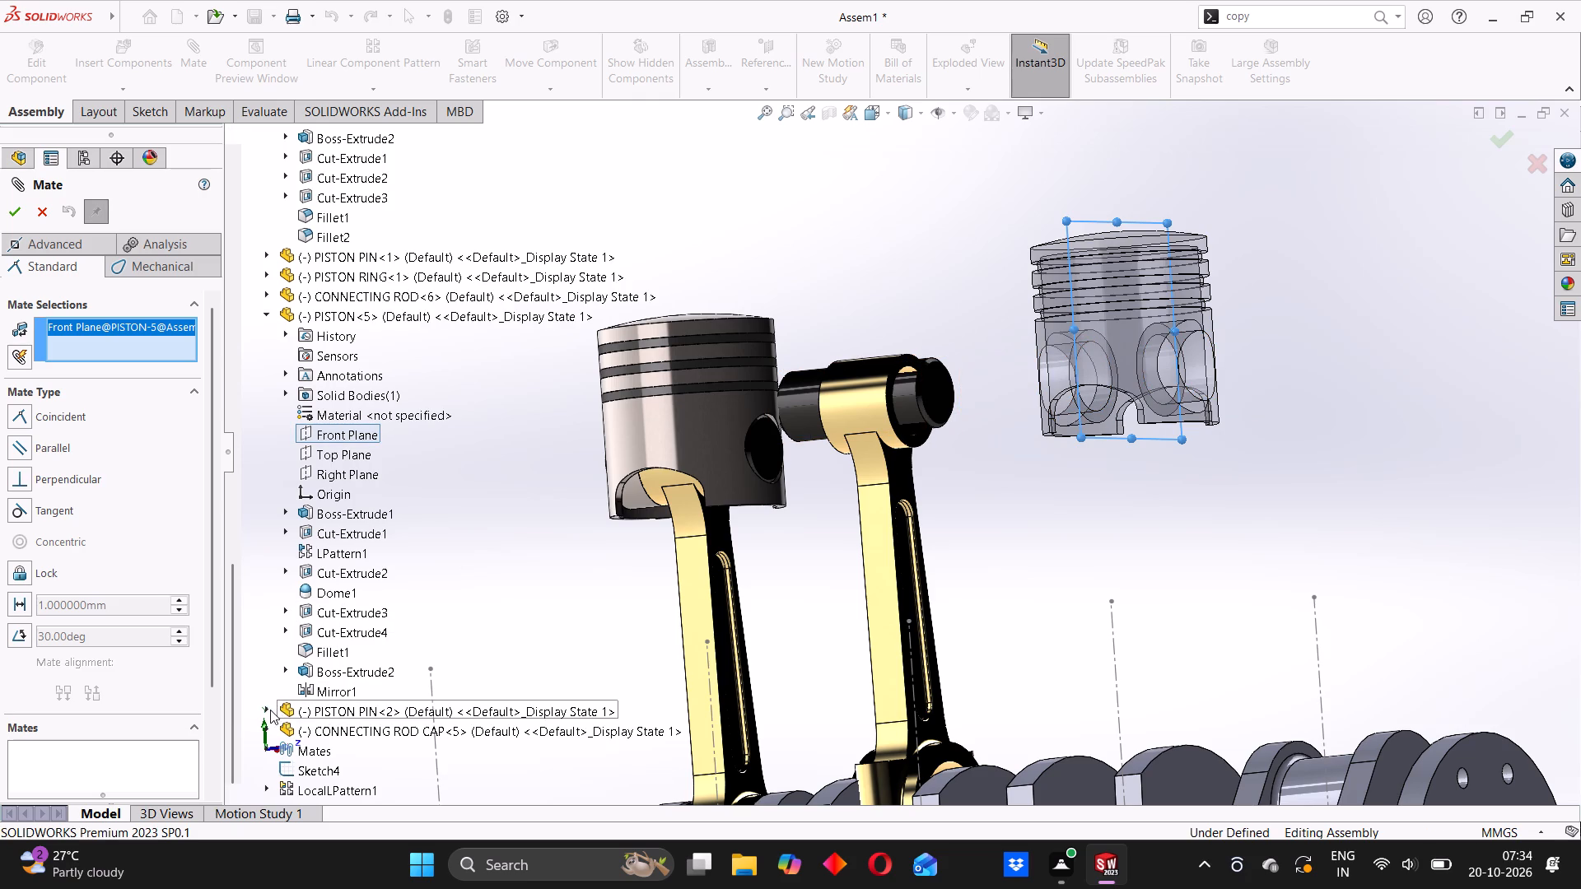
click(270, 710)
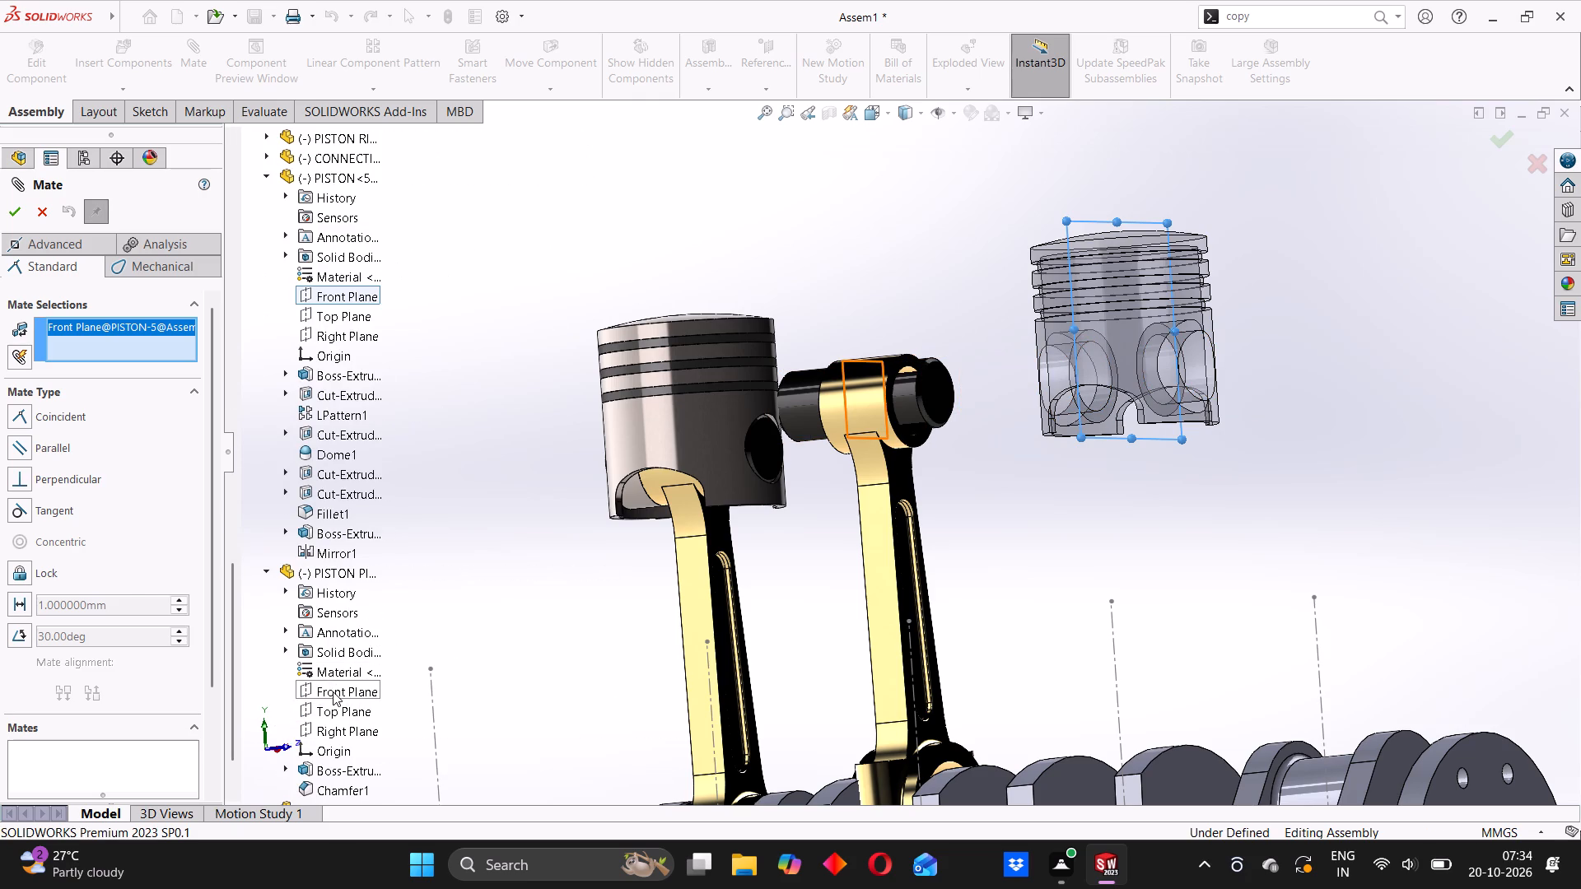
click(333, 691)
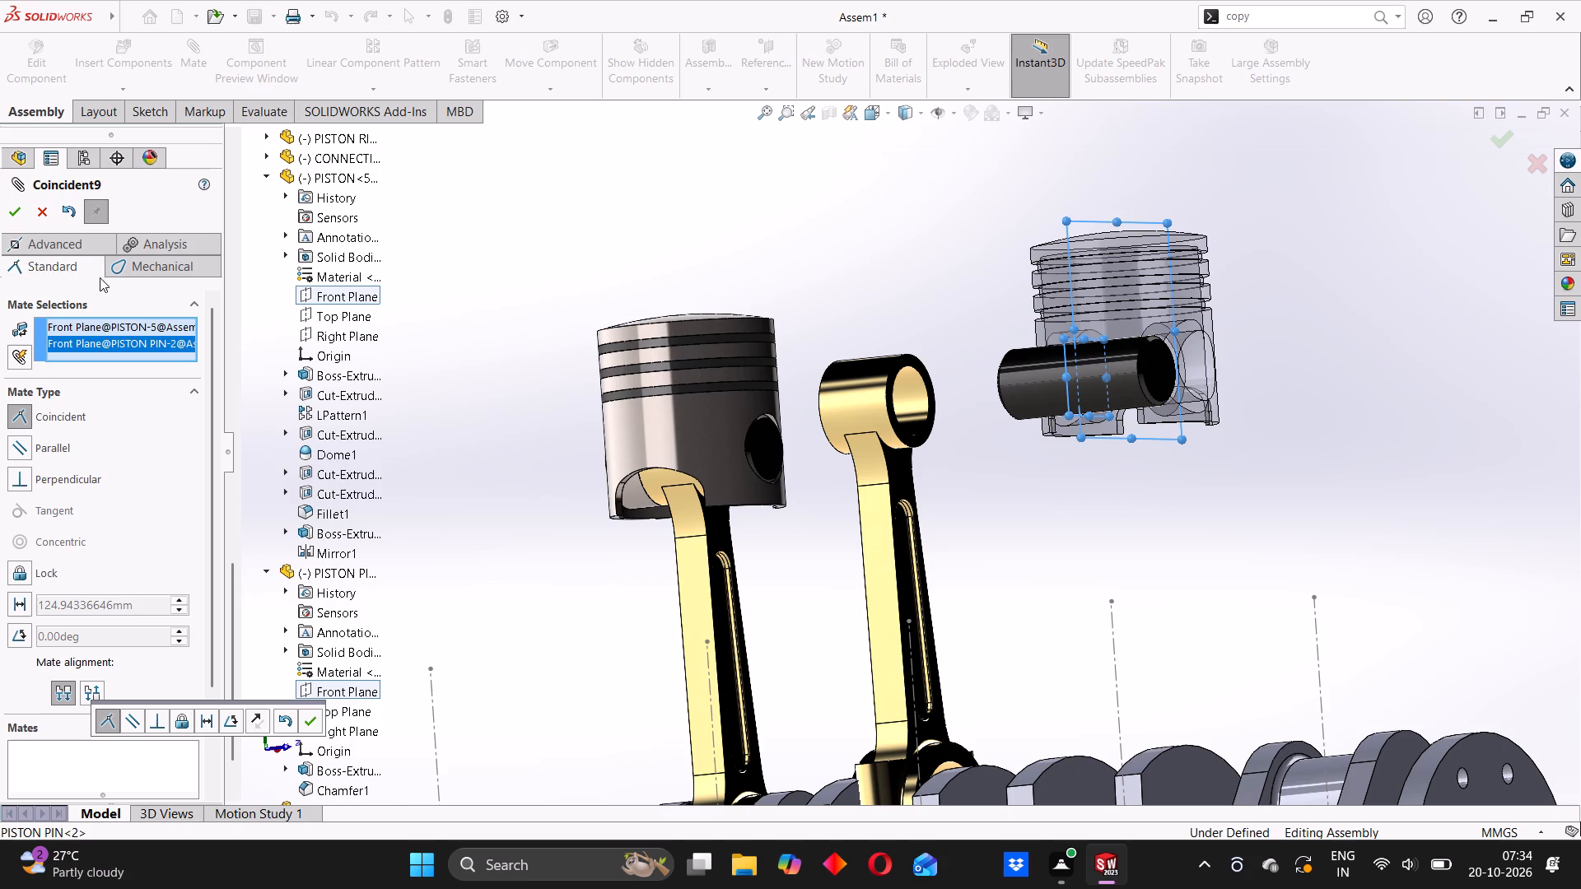
click(20, 216)
Add a concentric mate between the copied pin's cylindrical face and the pin hole of the copied piston.
scroll(1037, 310, down, 5)
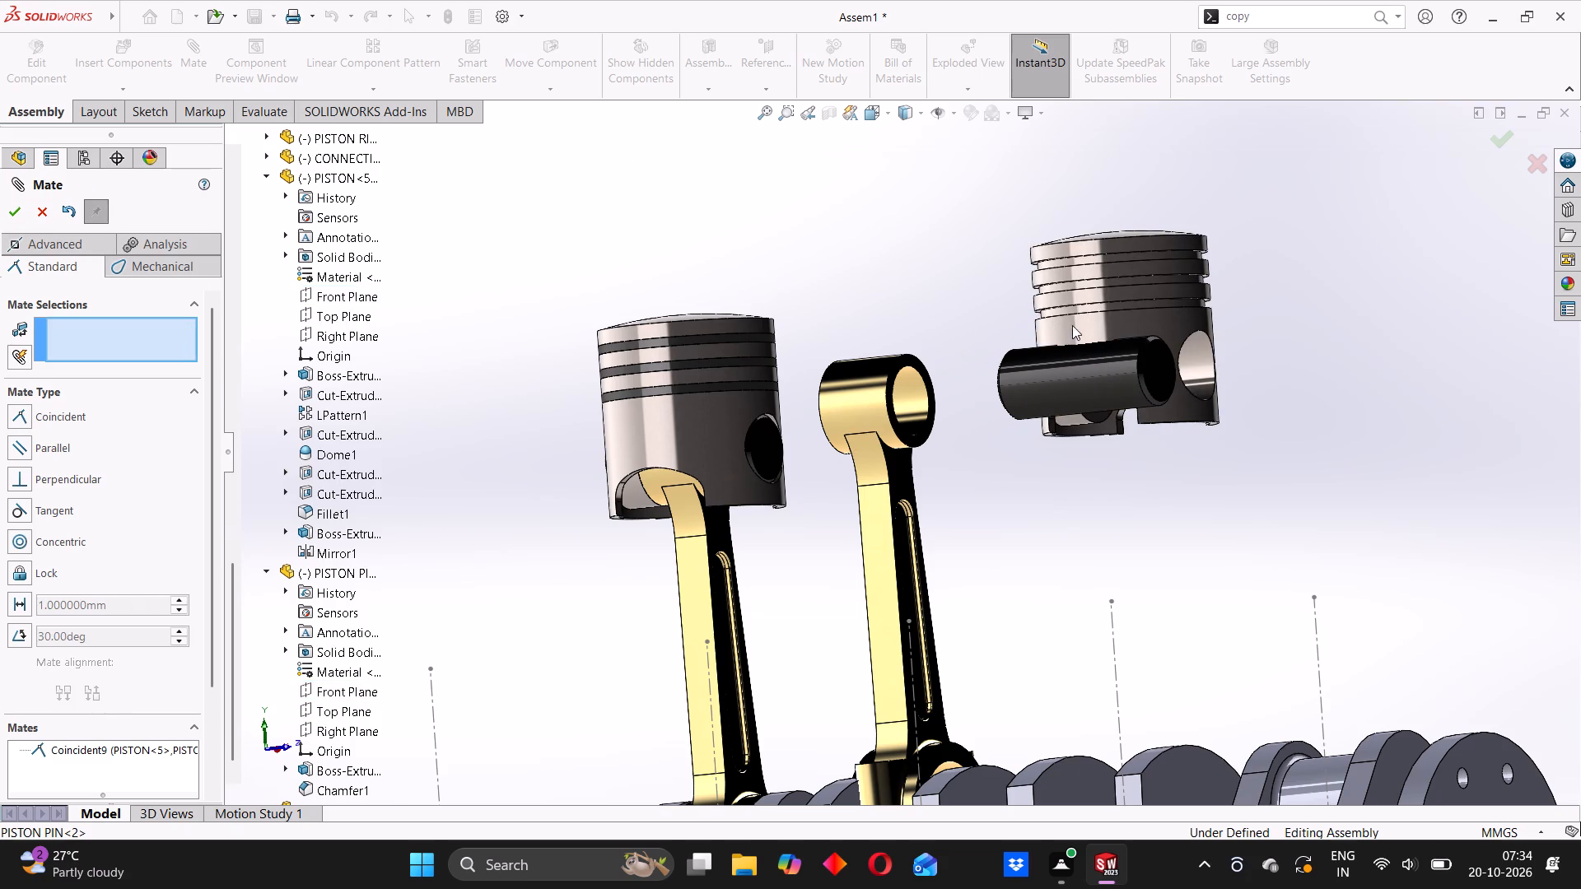
middle_drag(1174, 398, 1134, 440)
click(1131, 473)
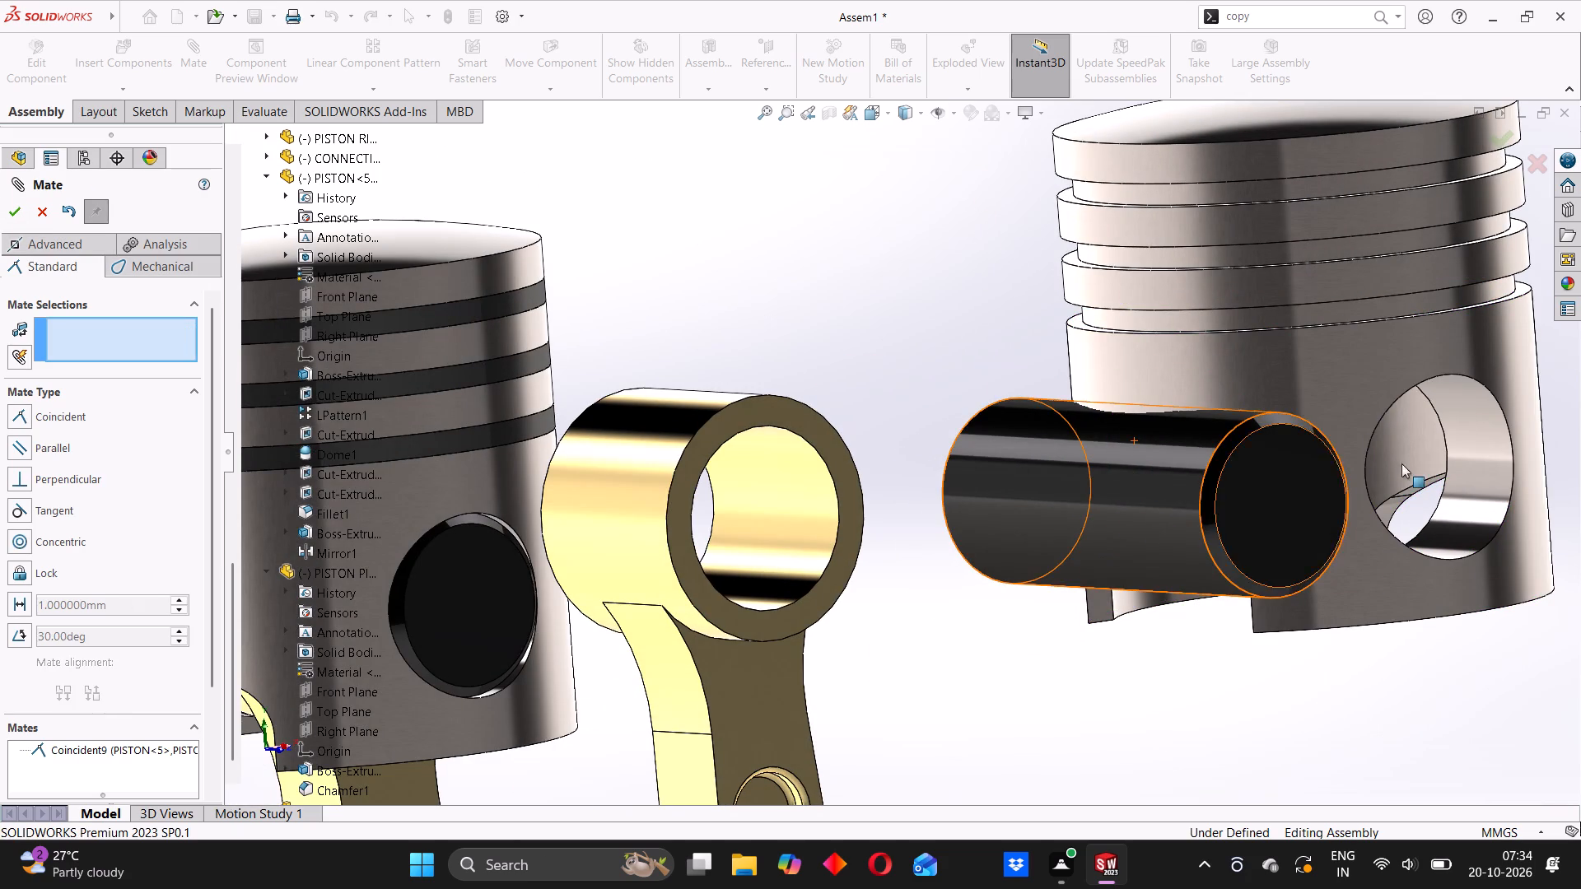
click(1122, 505)
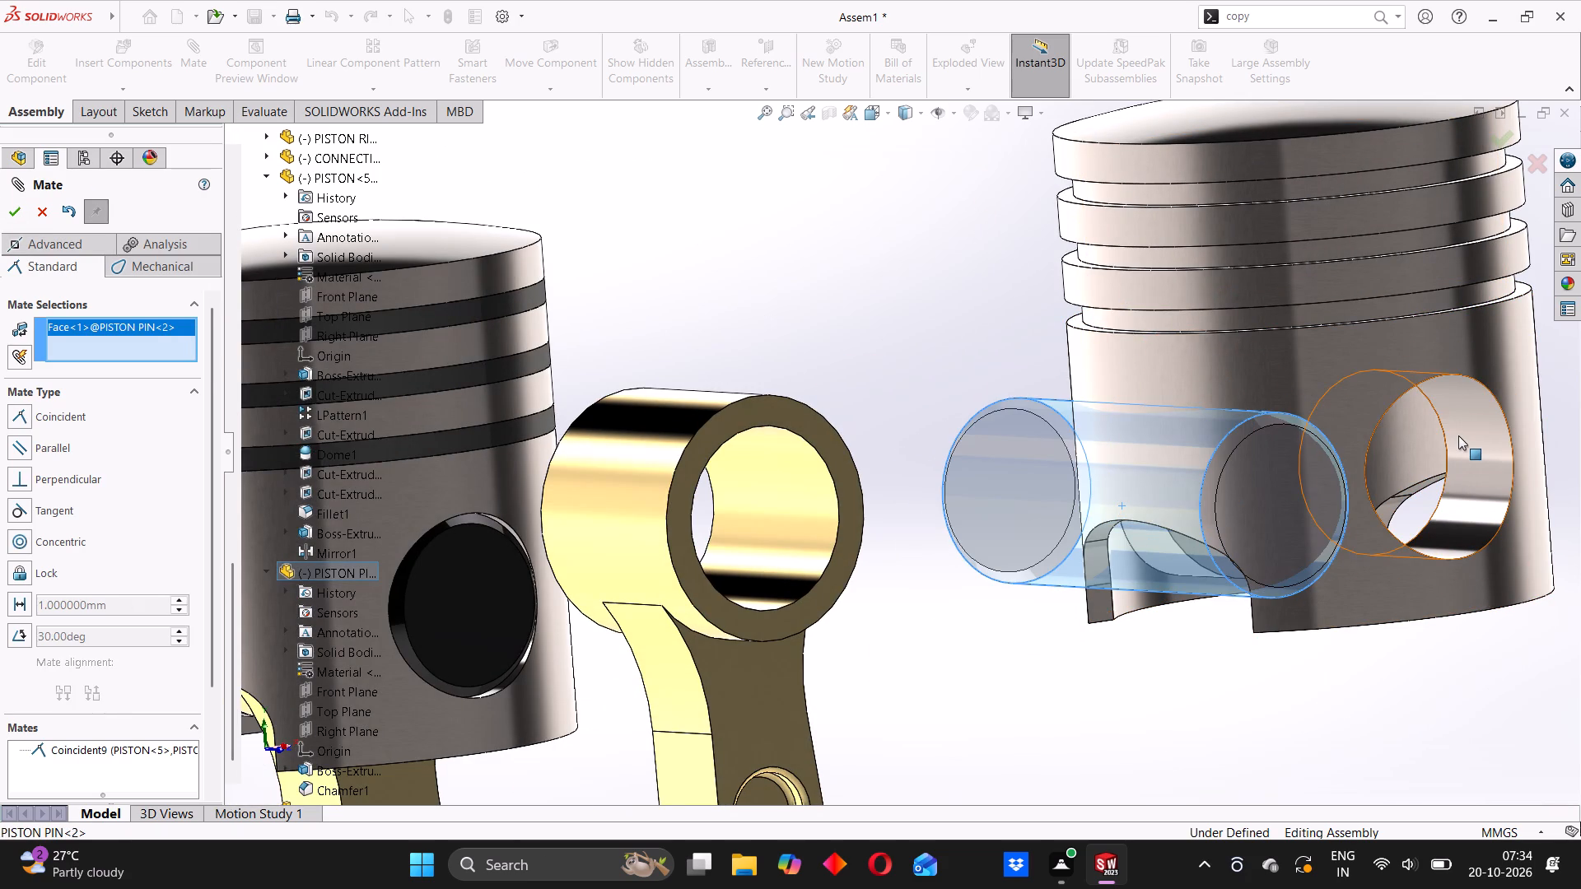
click(1458, 435)
click(1468, 424)
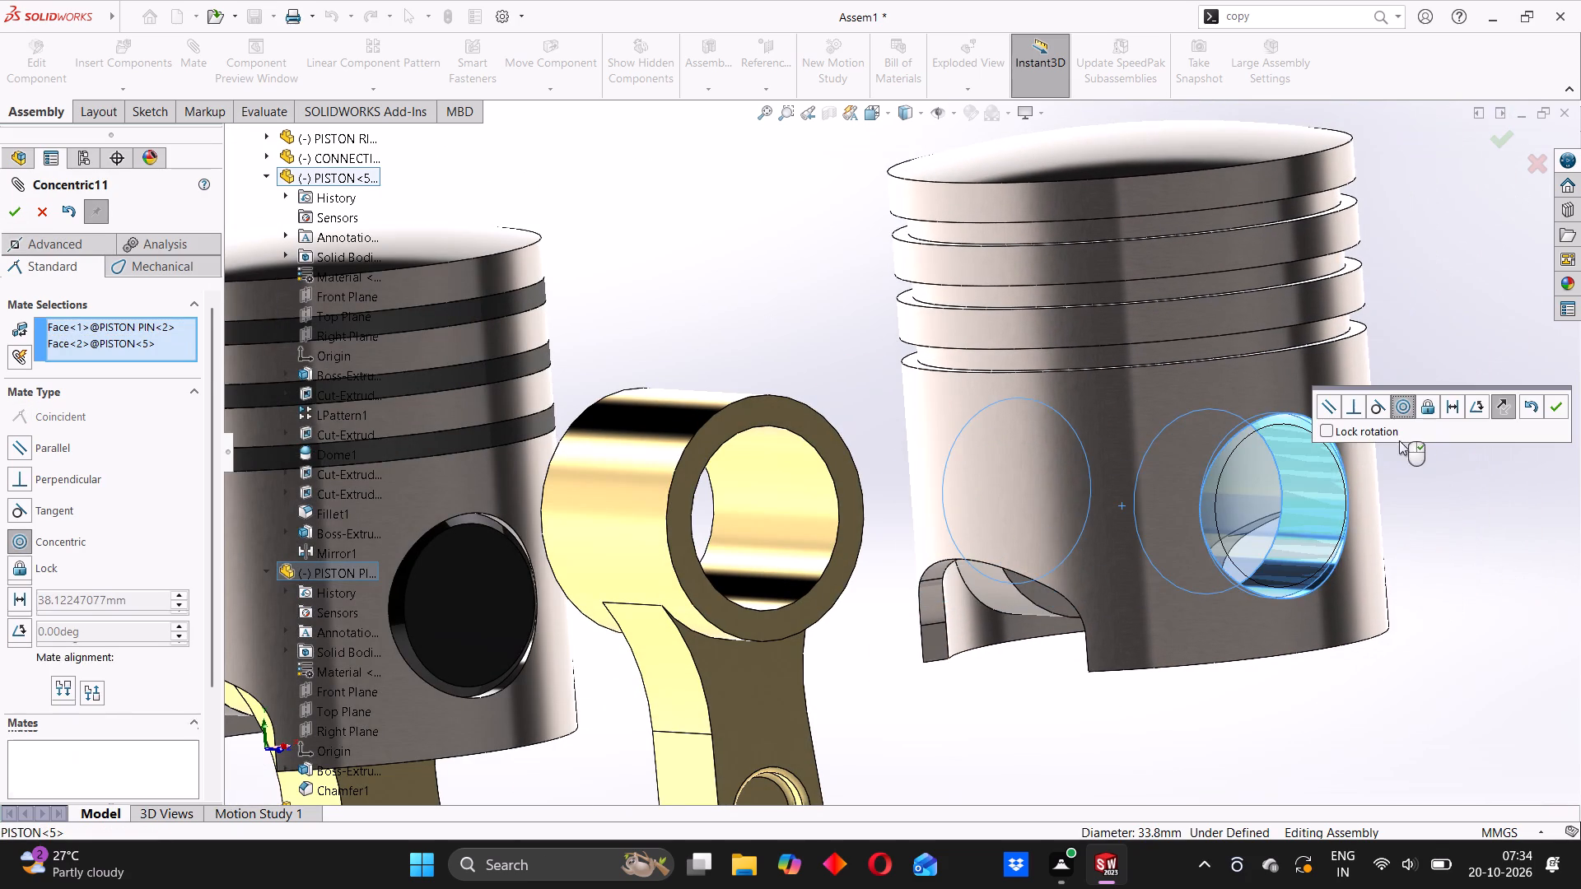
click(1551, 407)
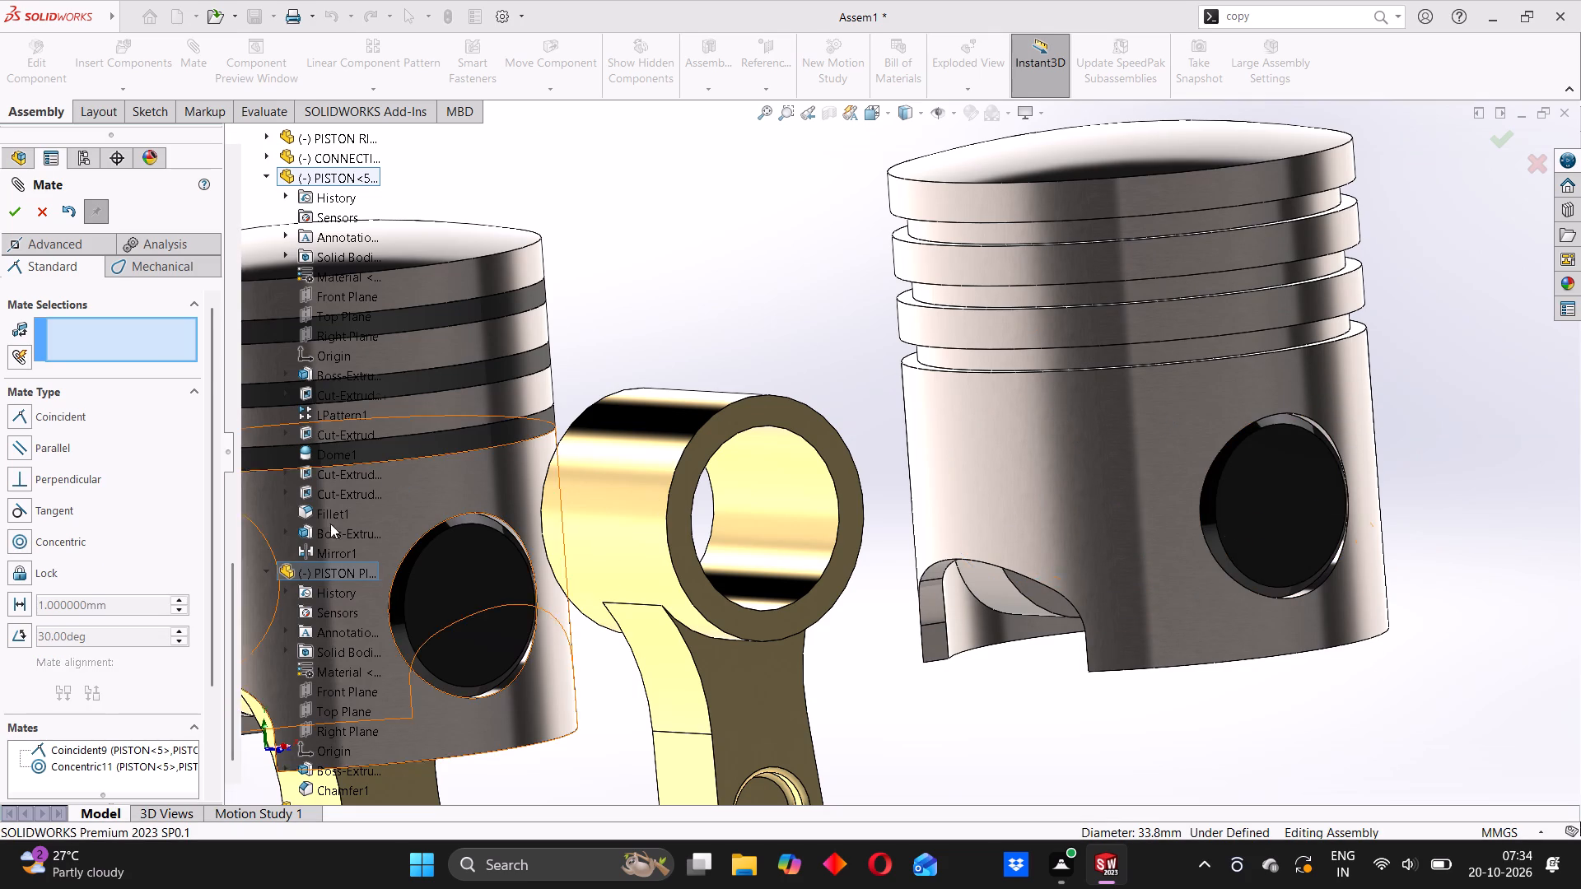
Add a coincident mate between the Front Plane of the copied piston pin and the Front Plane of the copied connecting rod.
scroll(326, 578, up, 2)
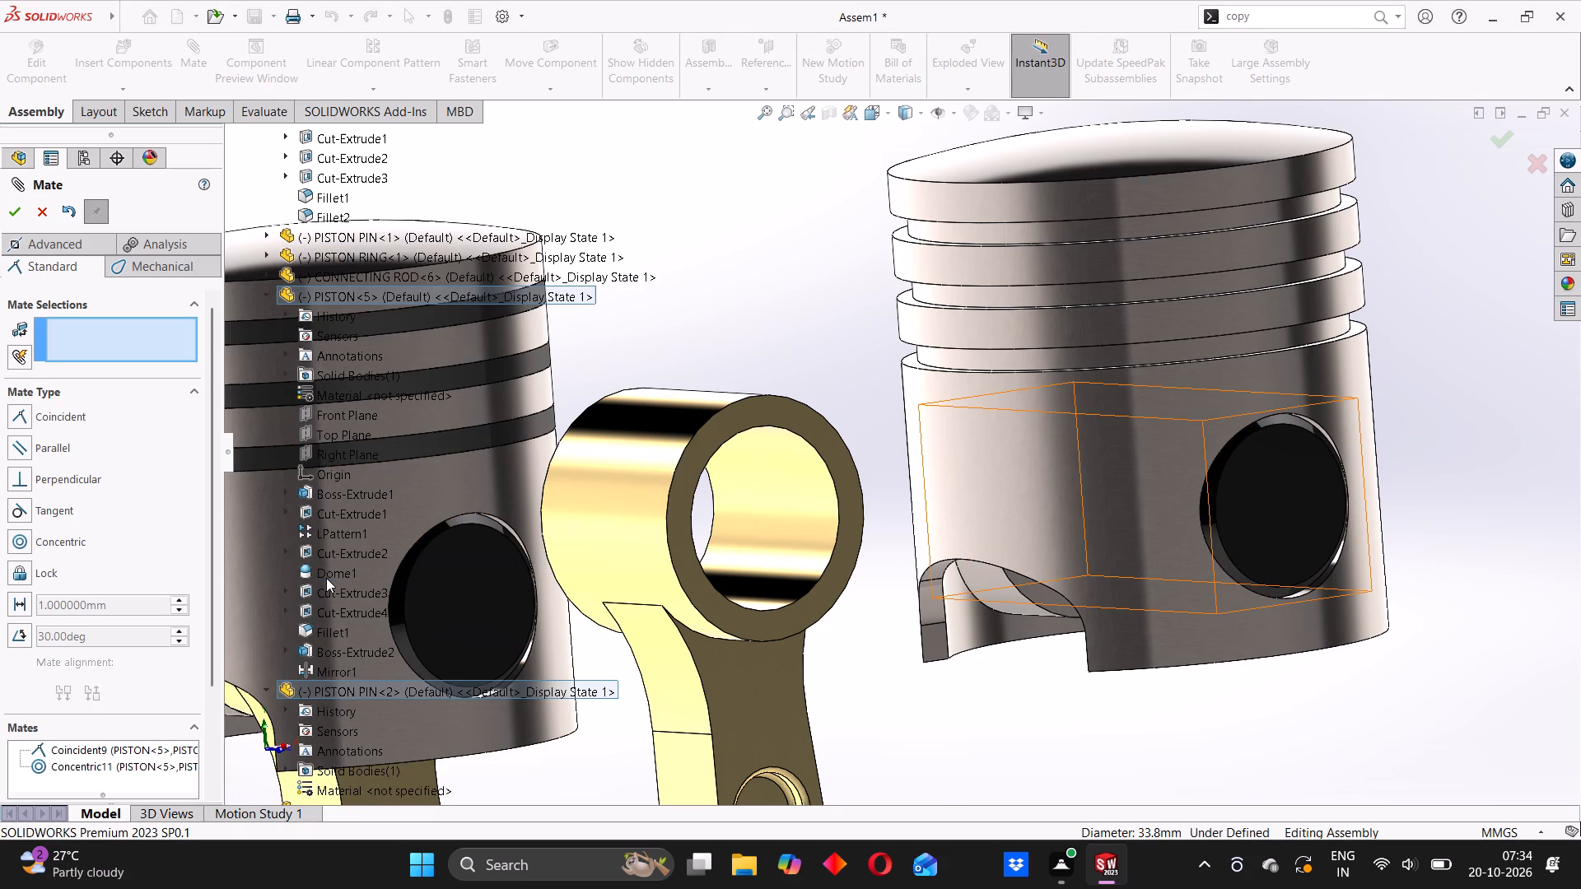
scroll(326, 578, down, 6)
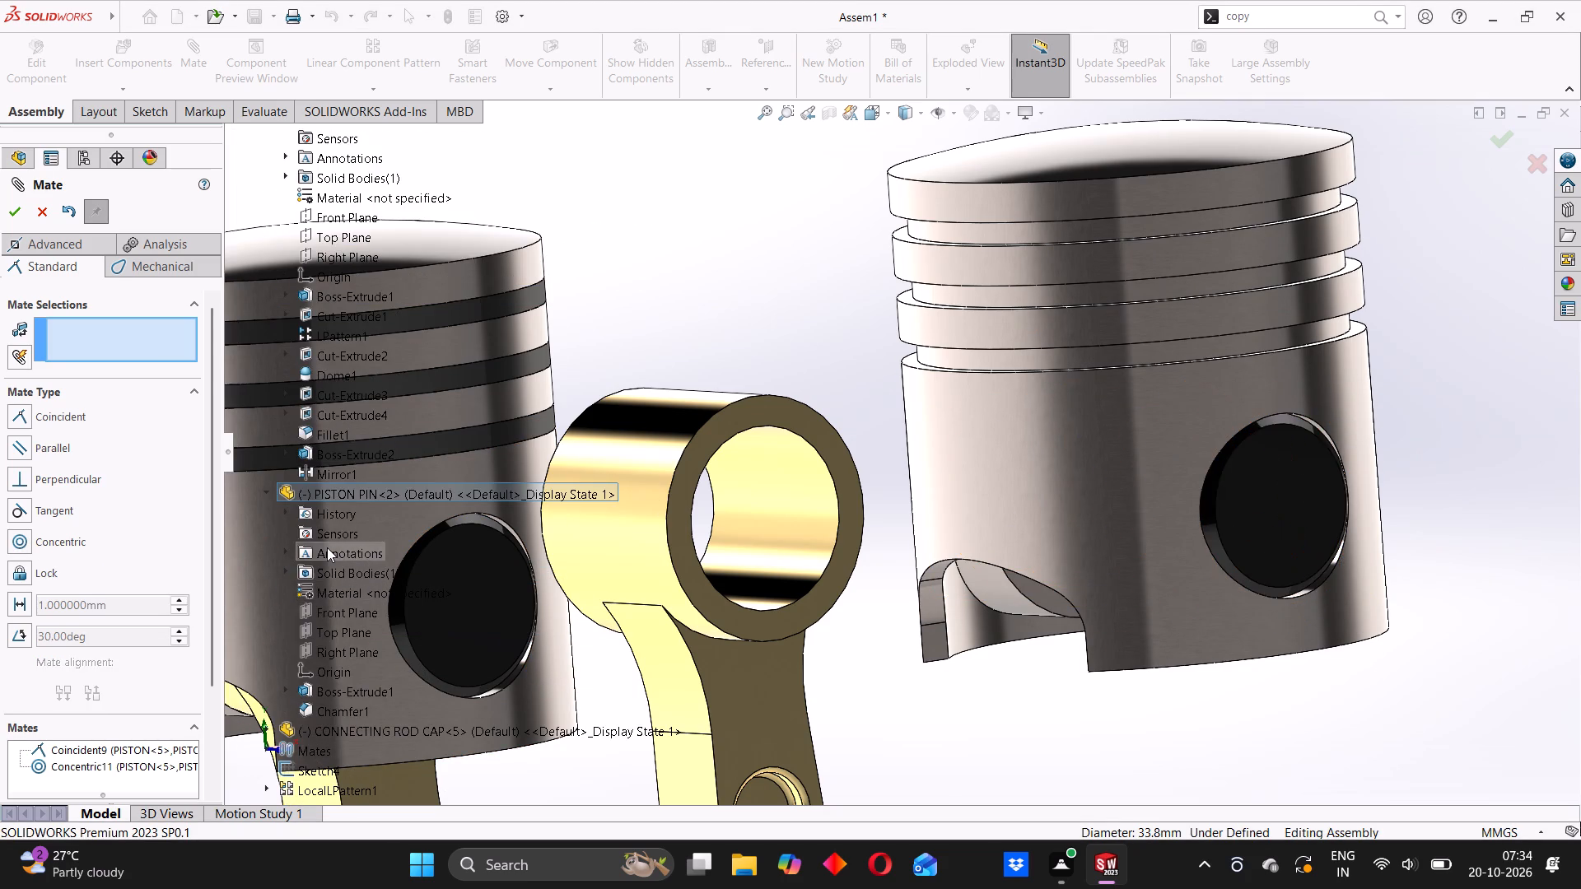
click(332, 607)
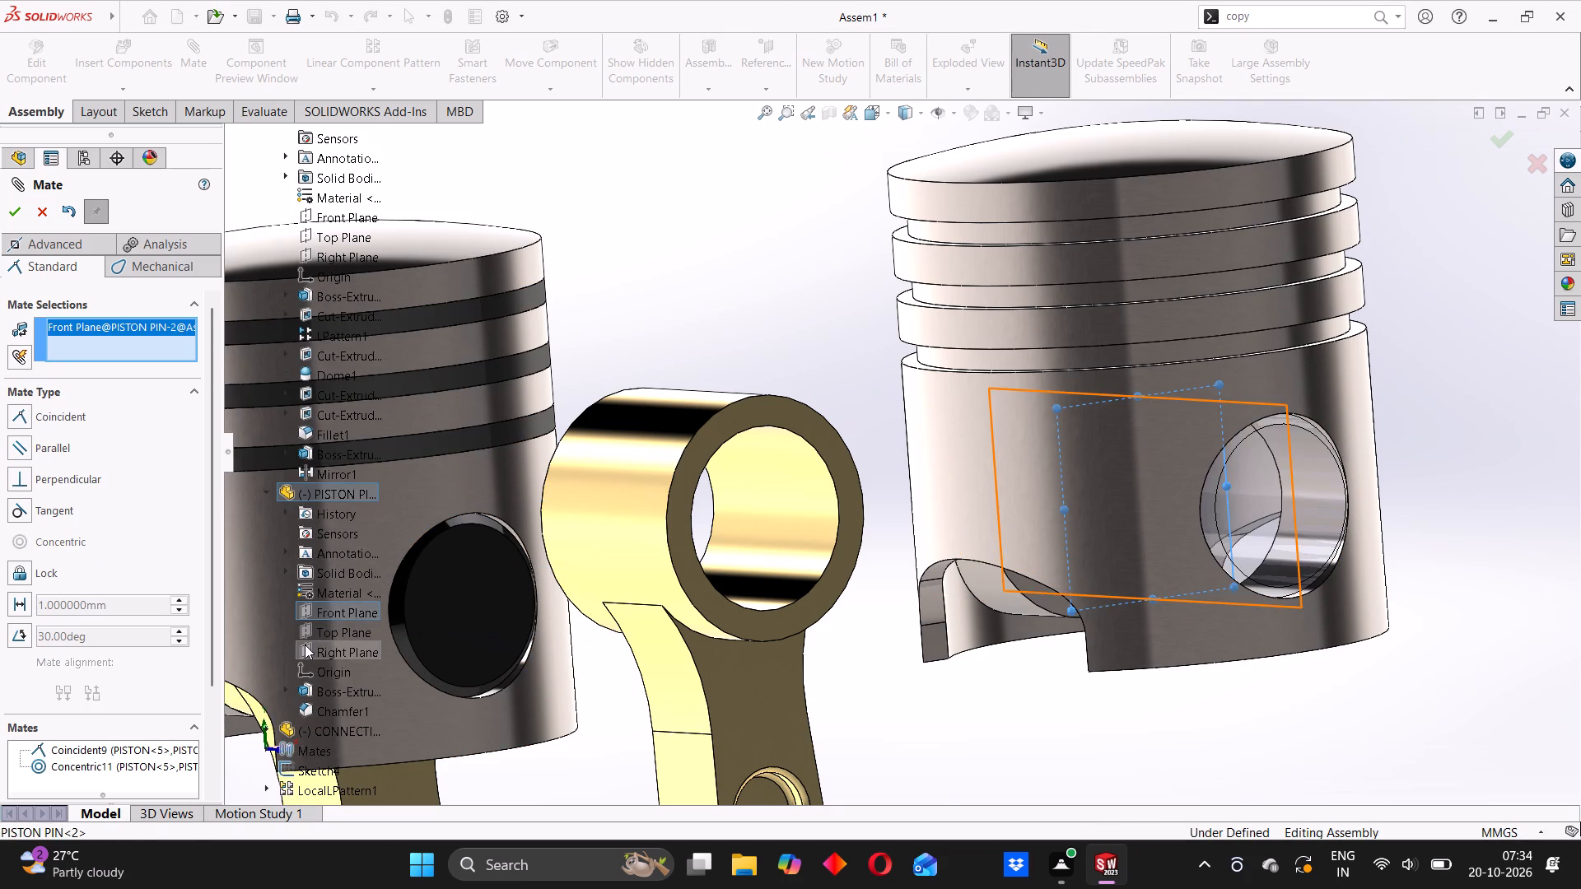
scroll(355, 625, down, 10)
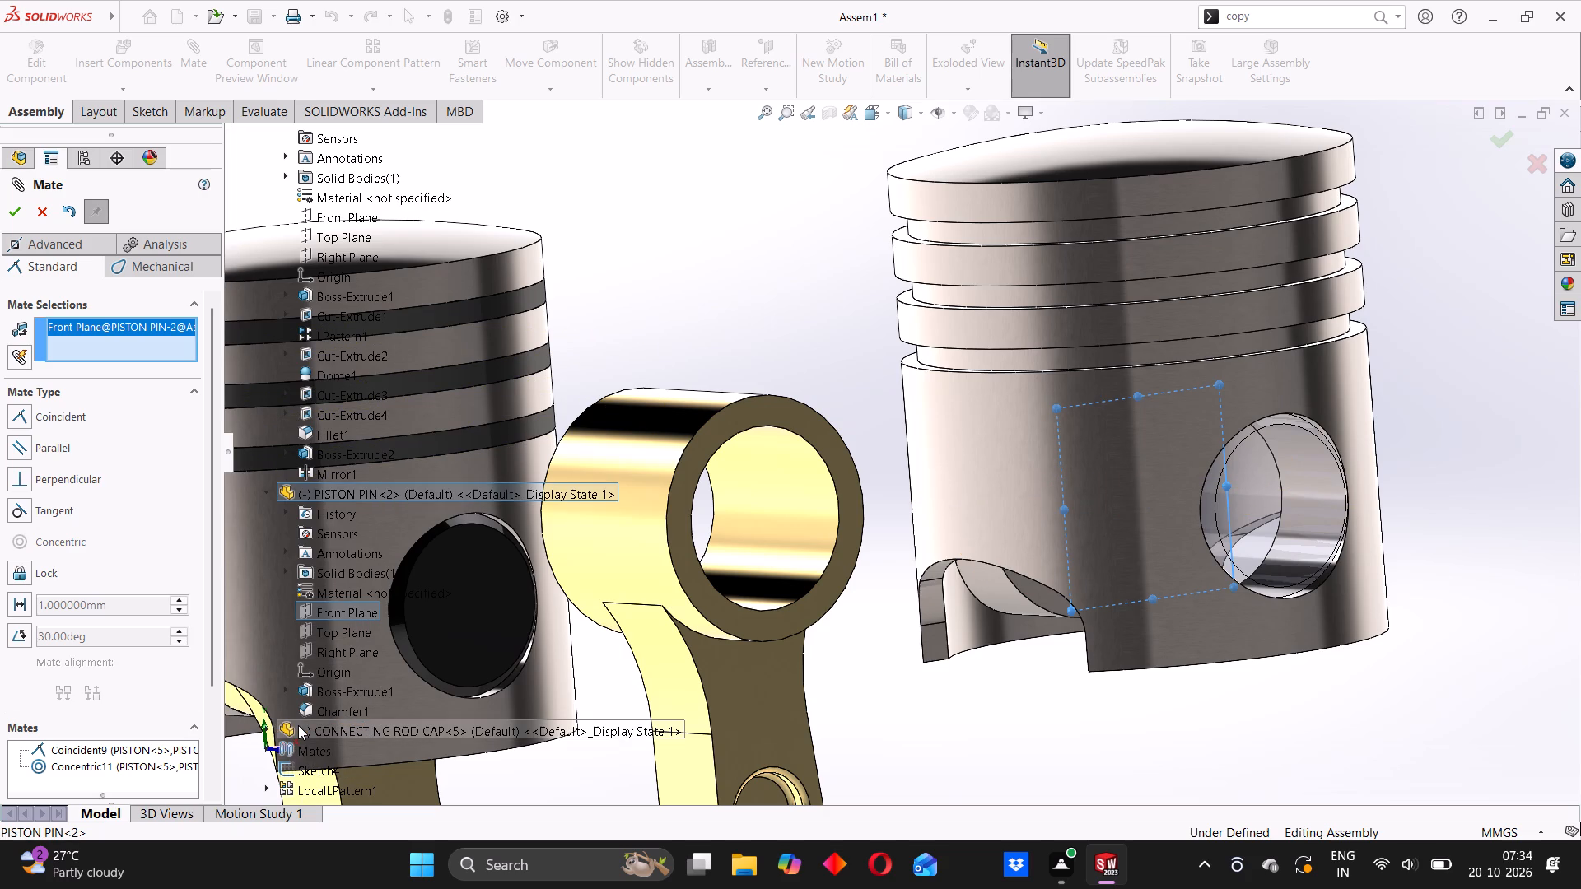
click(267, 724)
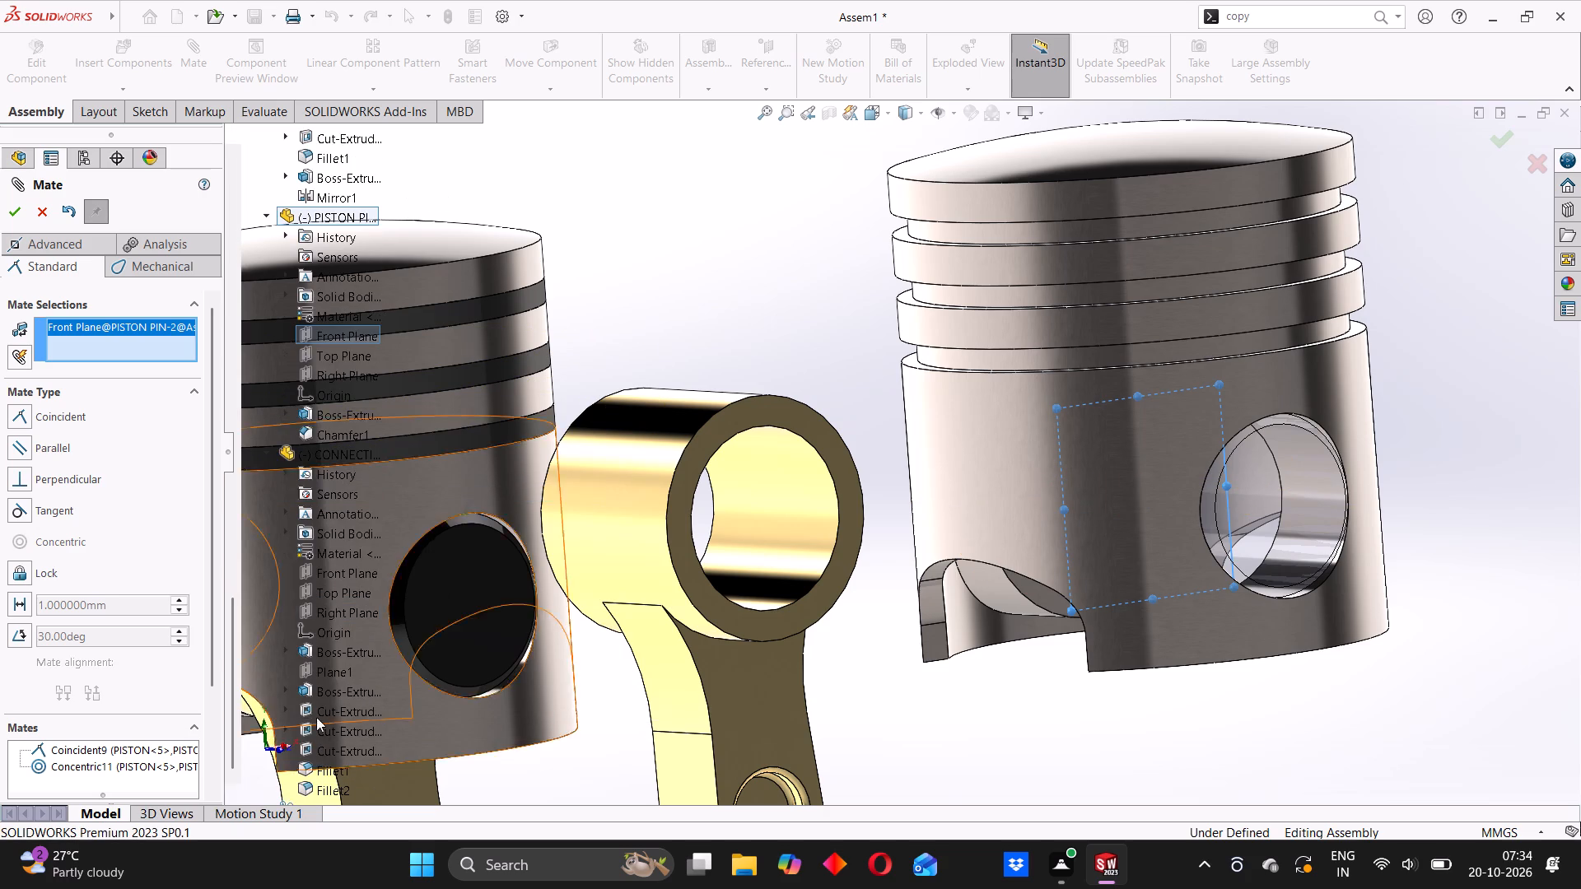
scroll(335, 710, down, 8)
scroll(524, 666, up, 4)
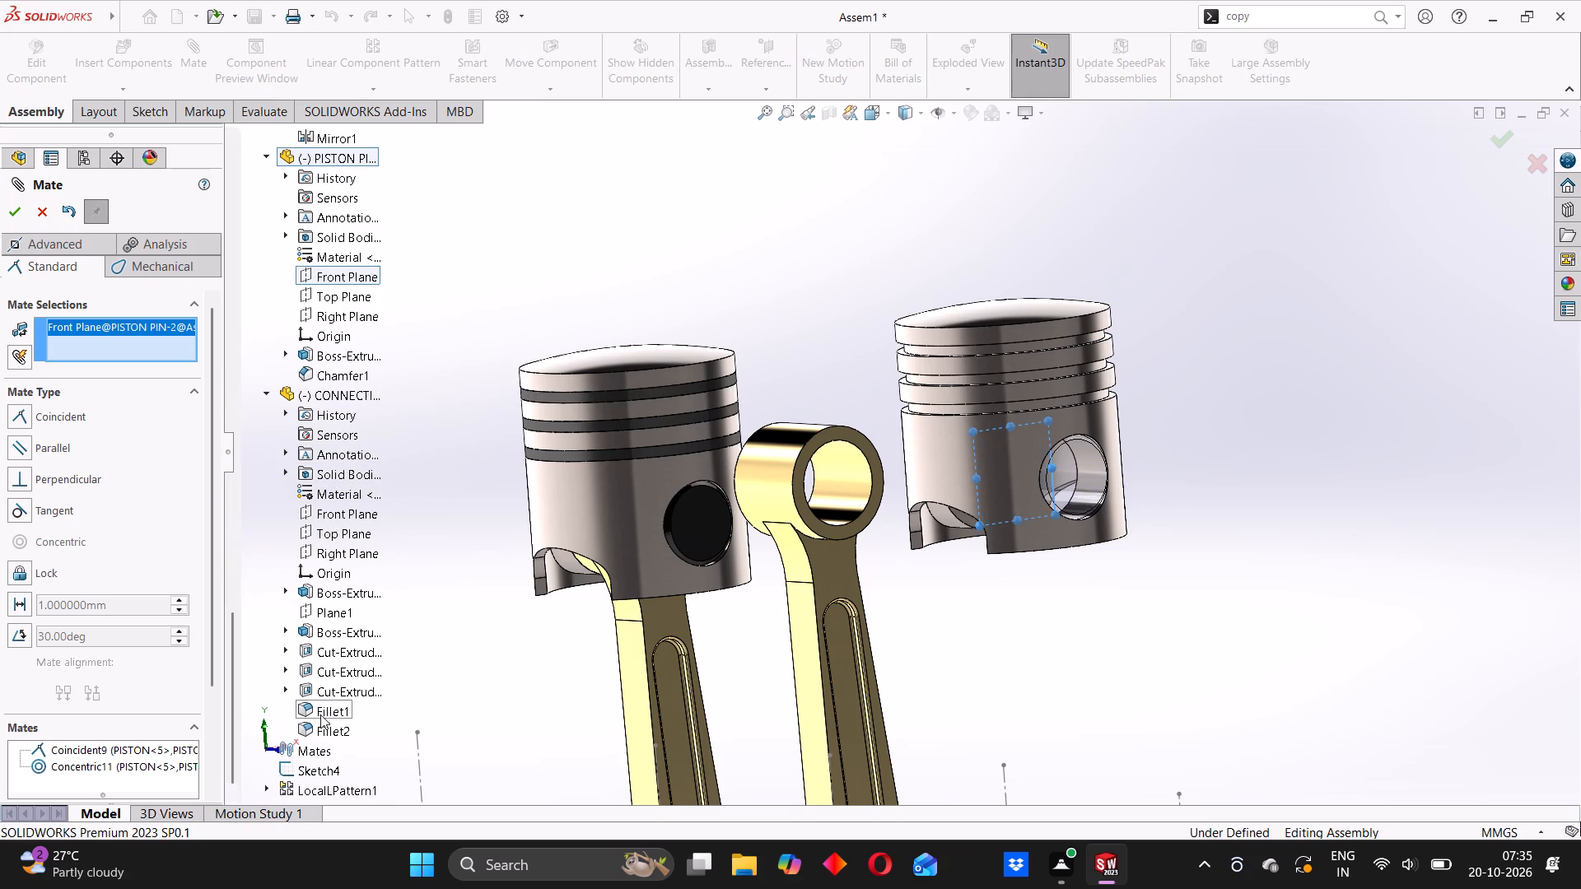
scroll(329, 277, up, 4)
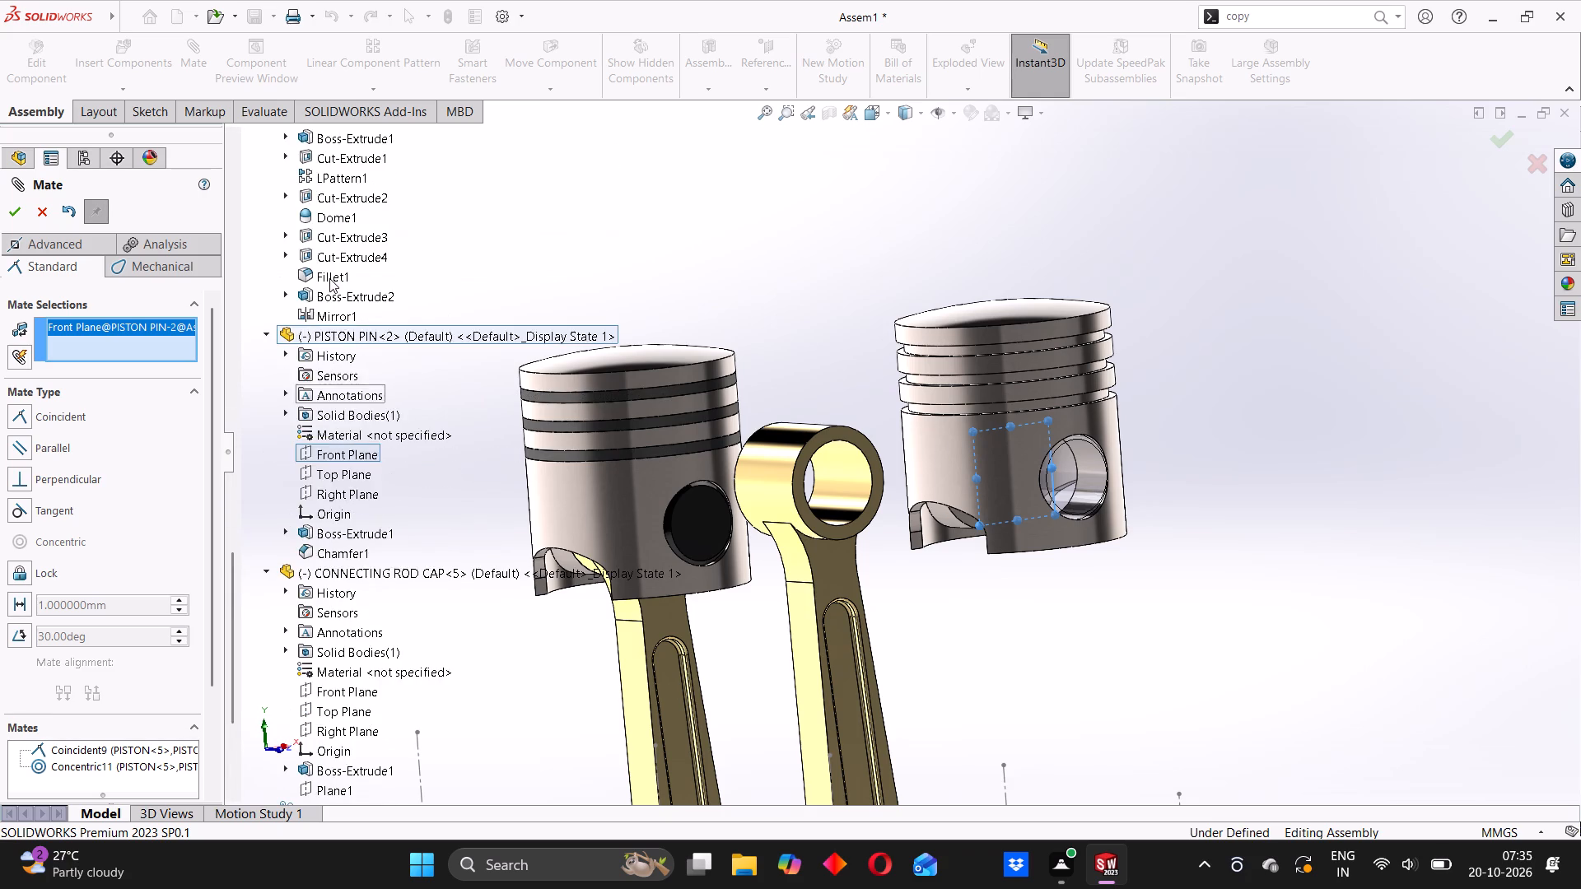
scroll(329, 278, up, 4)
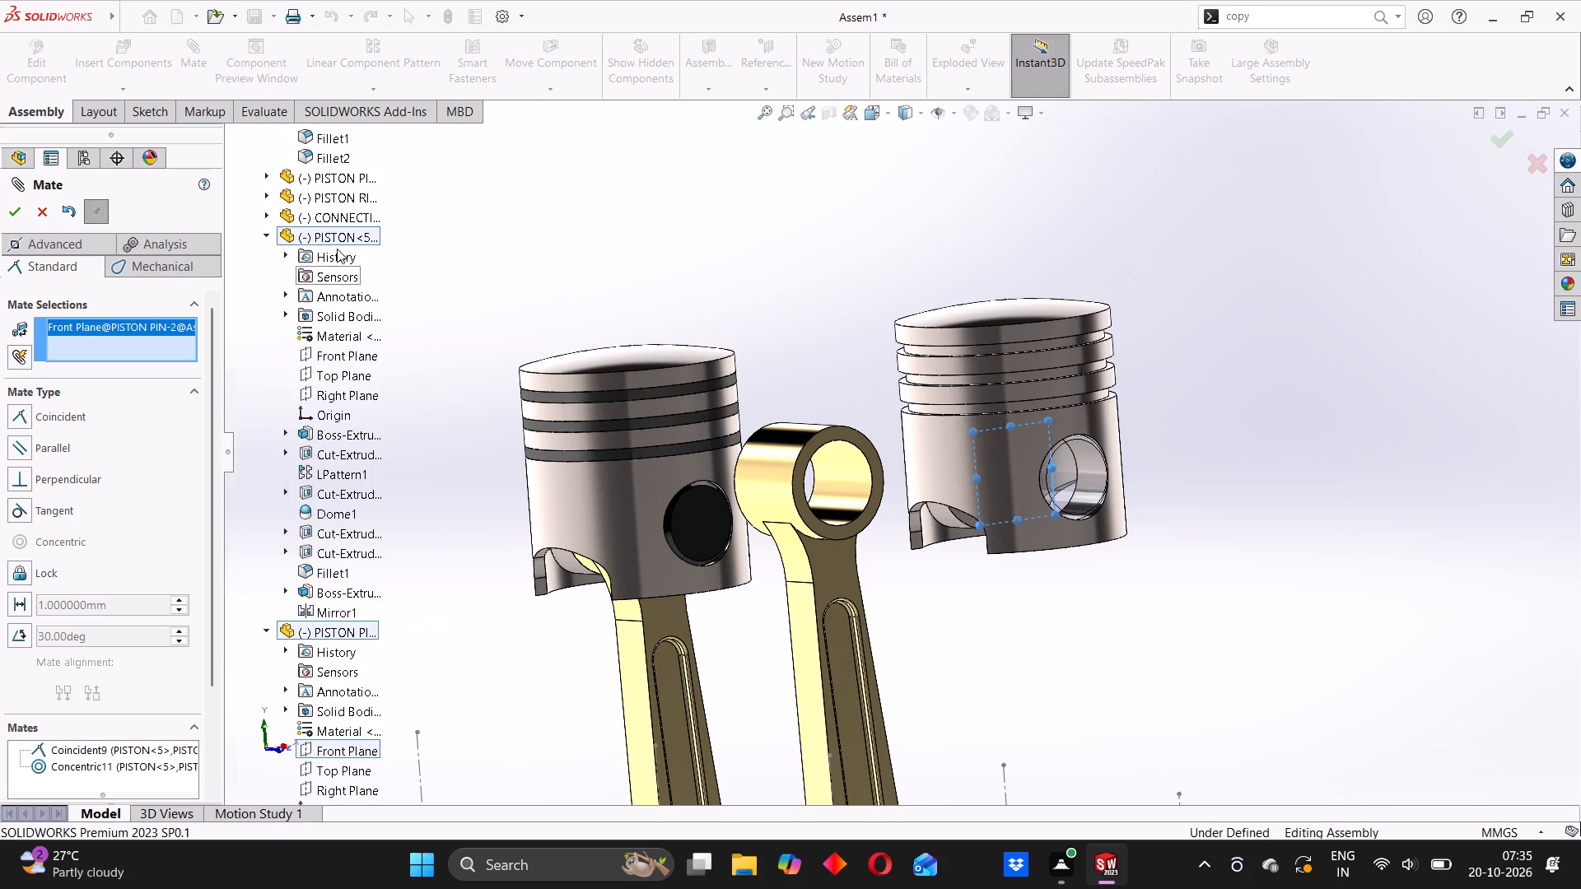
click(267, 216)
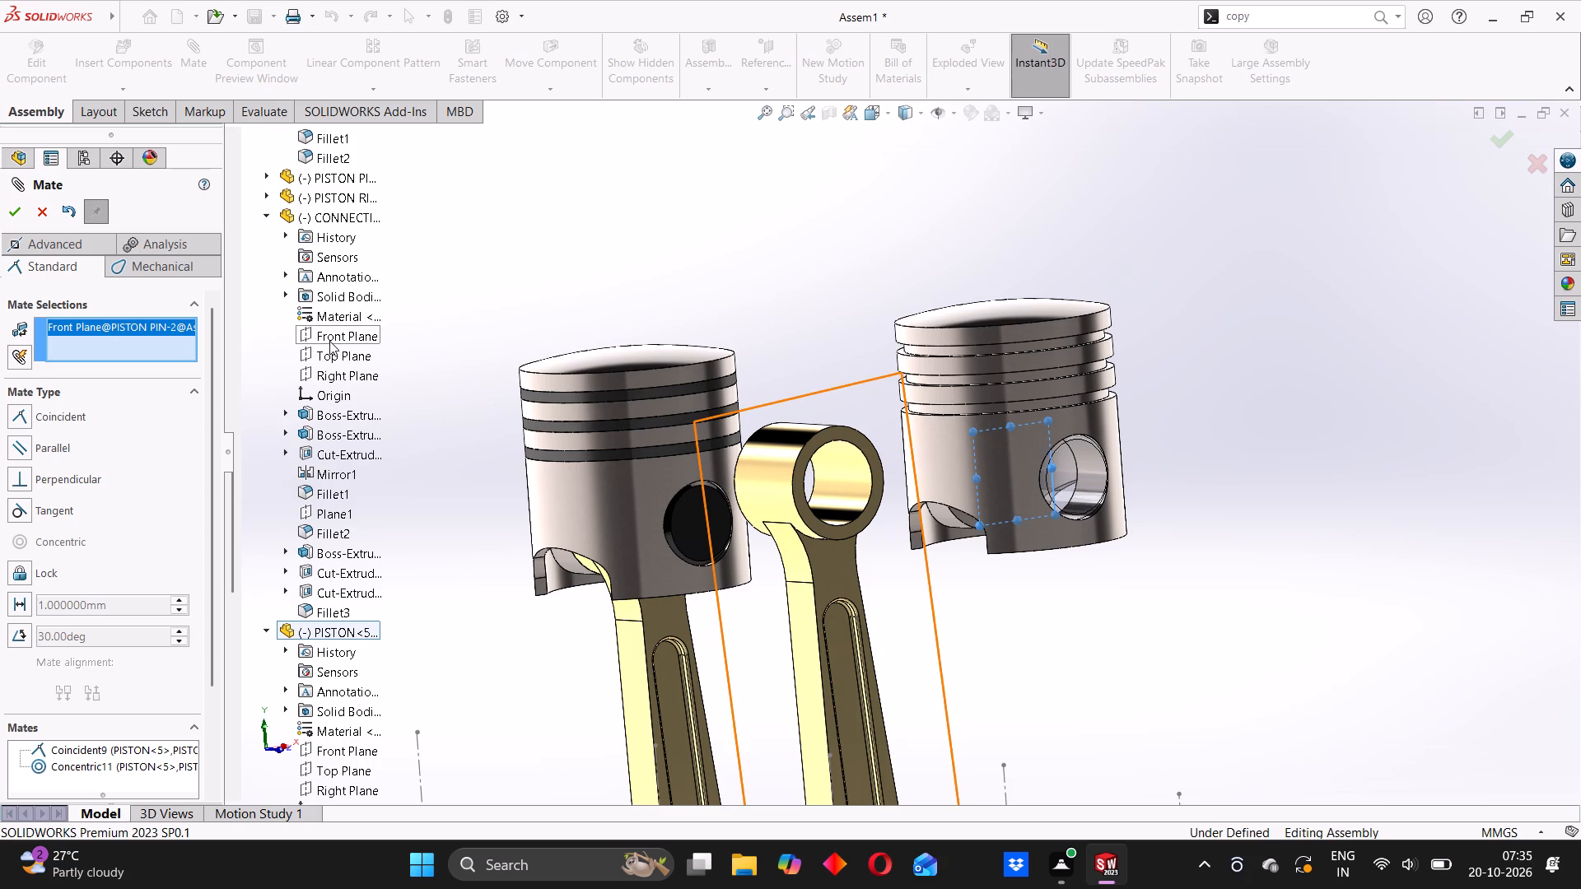
middle_drag(828, 479, 900, 507)
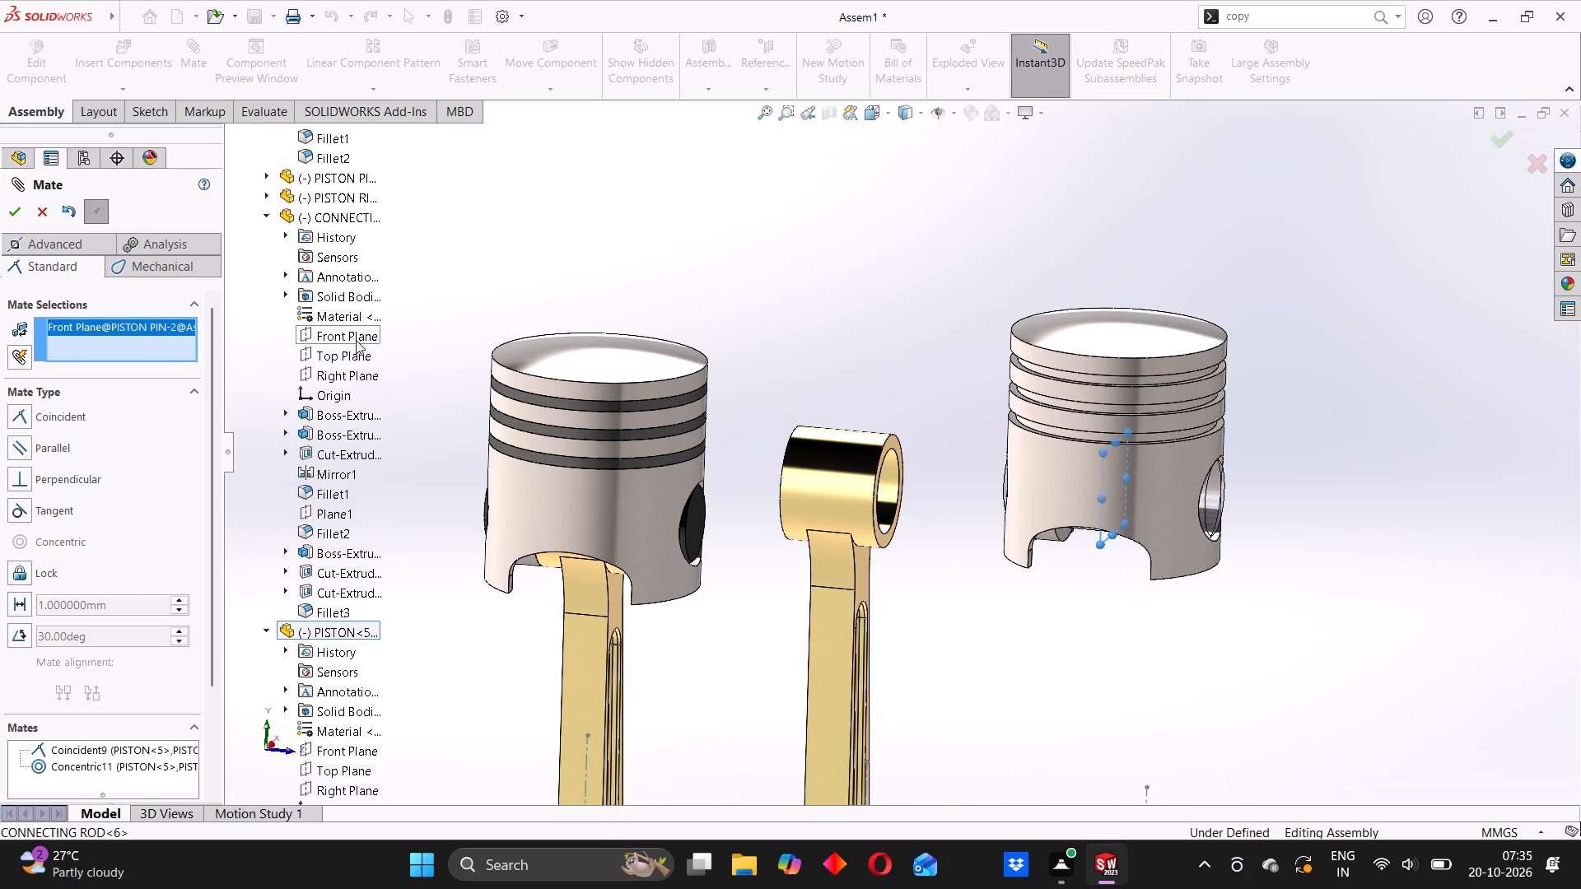
click(356, 340)
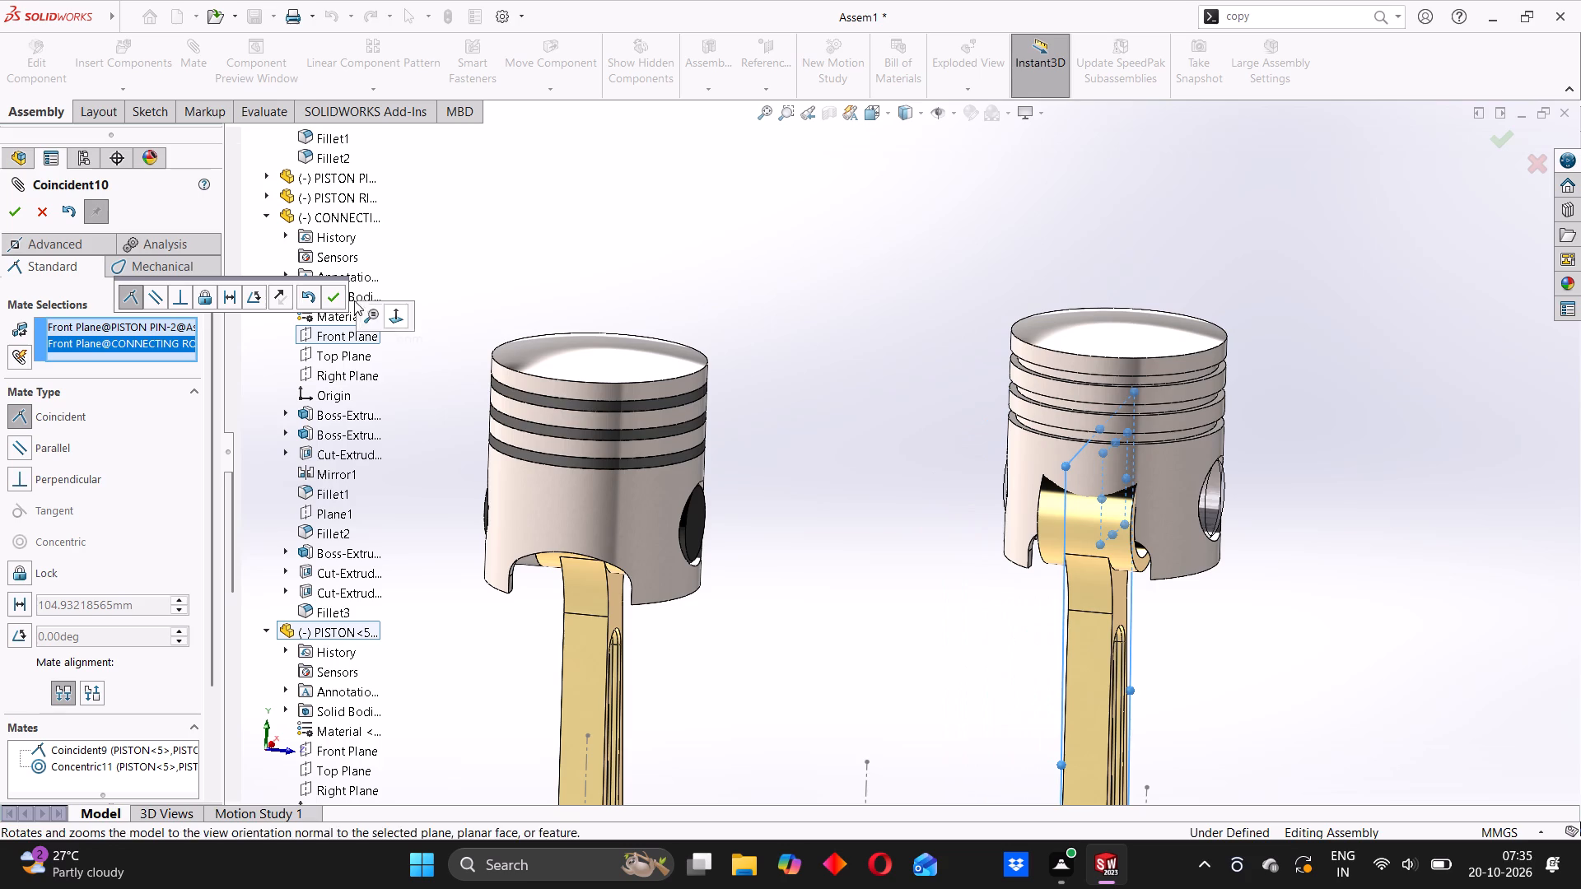
click(330, 298)
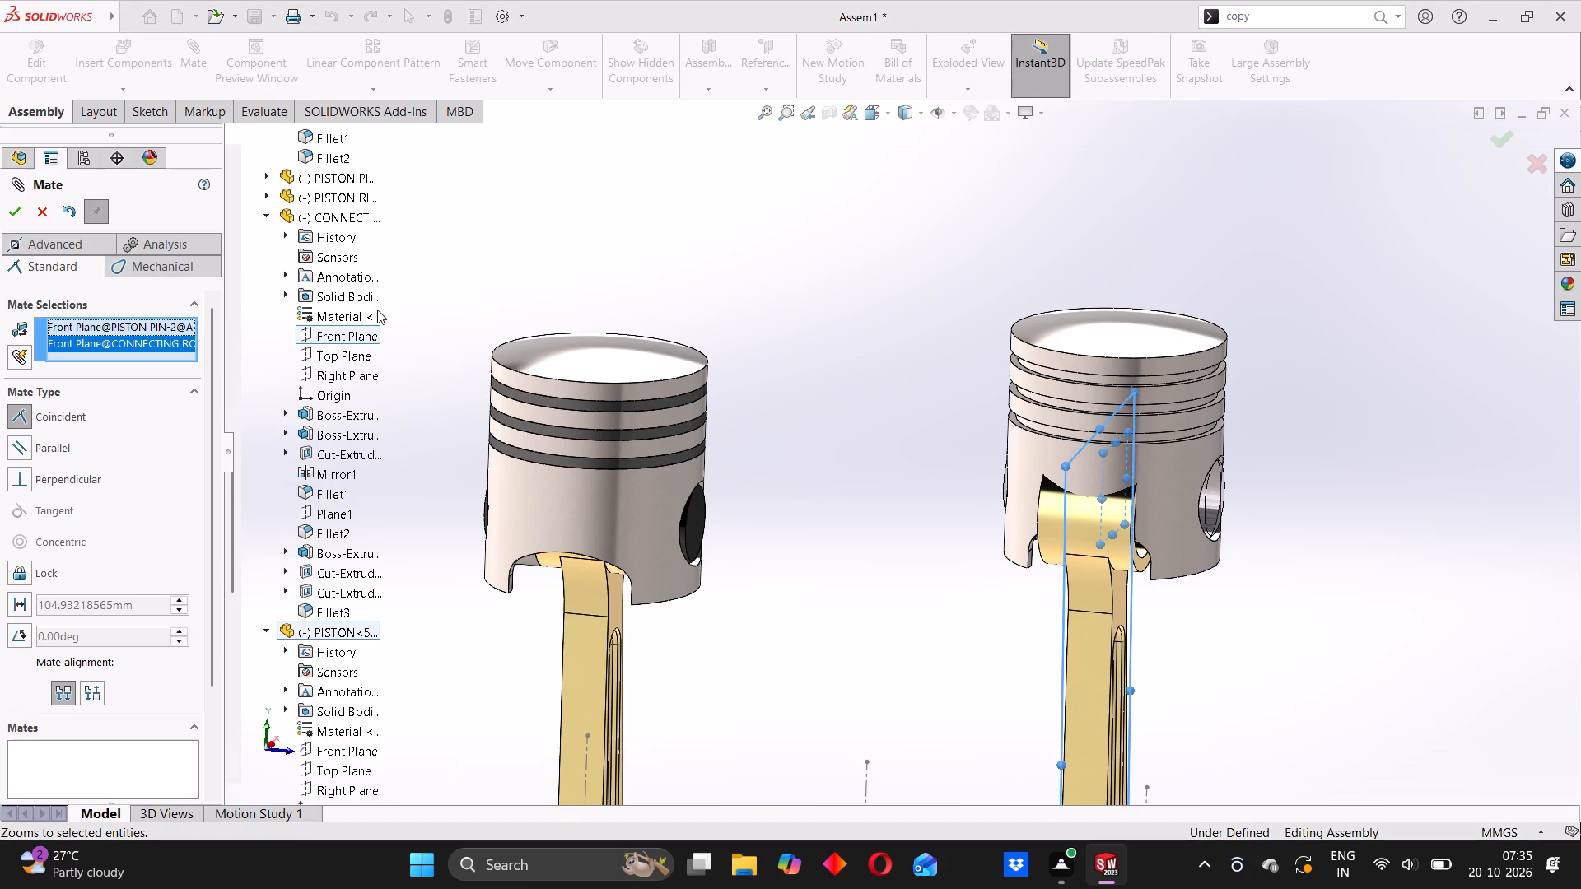
Add a concentric mate between the copied connecting rod's small-end bore and the cylindrical face of the copied piston pin.
middle_drag(1067, 487, 1050, 300)
scroll(1142, 538, down, 4)
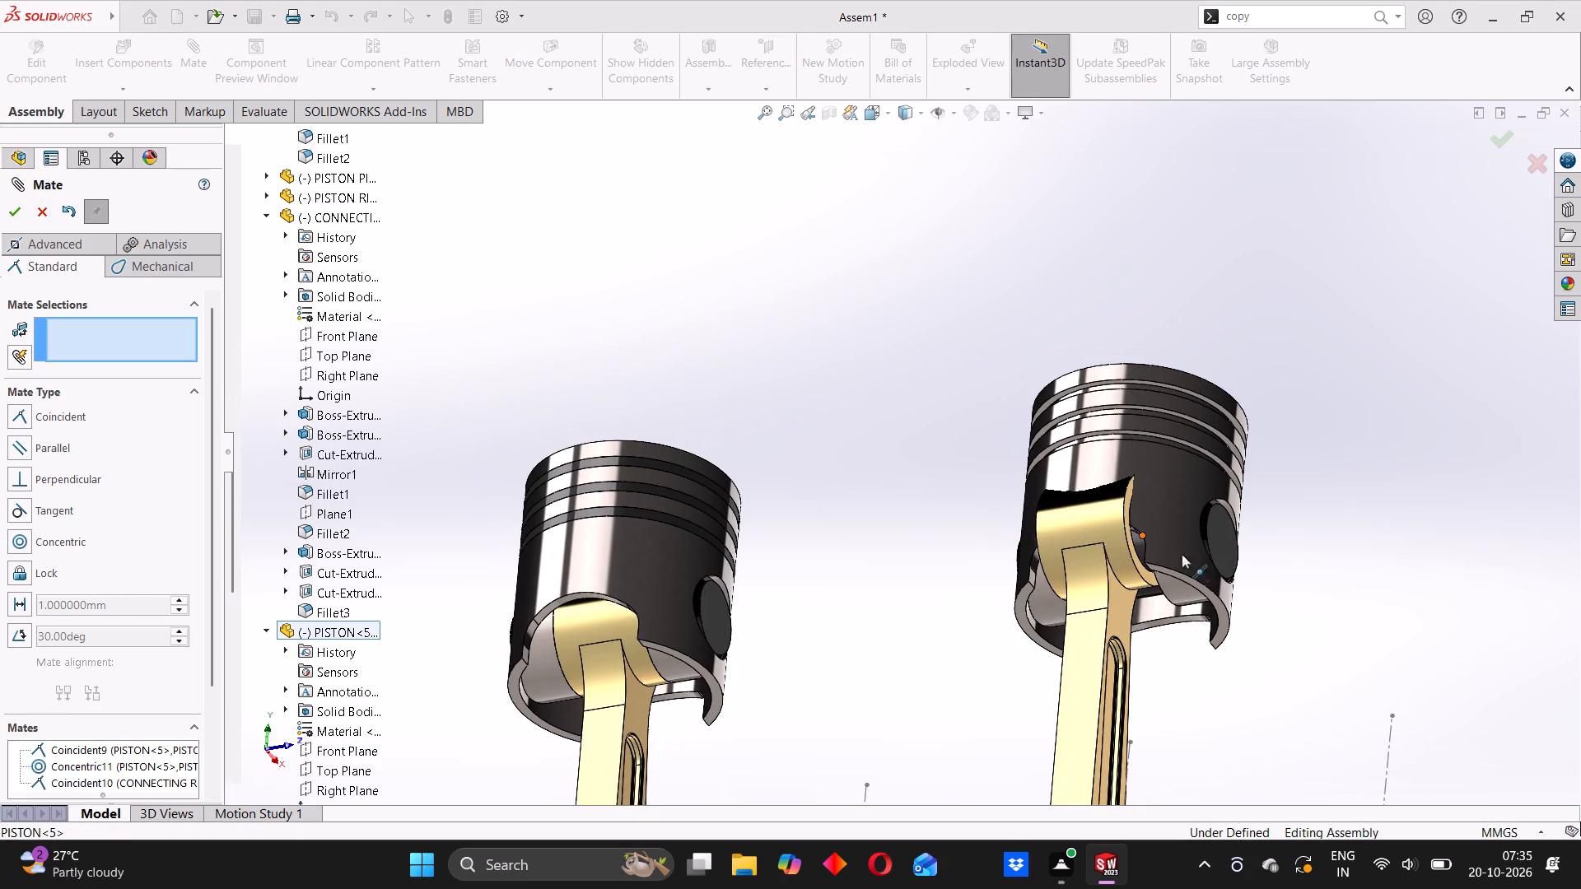
scroll(1224, 556, up, 1)
drag(1029, 507, 944, 626)
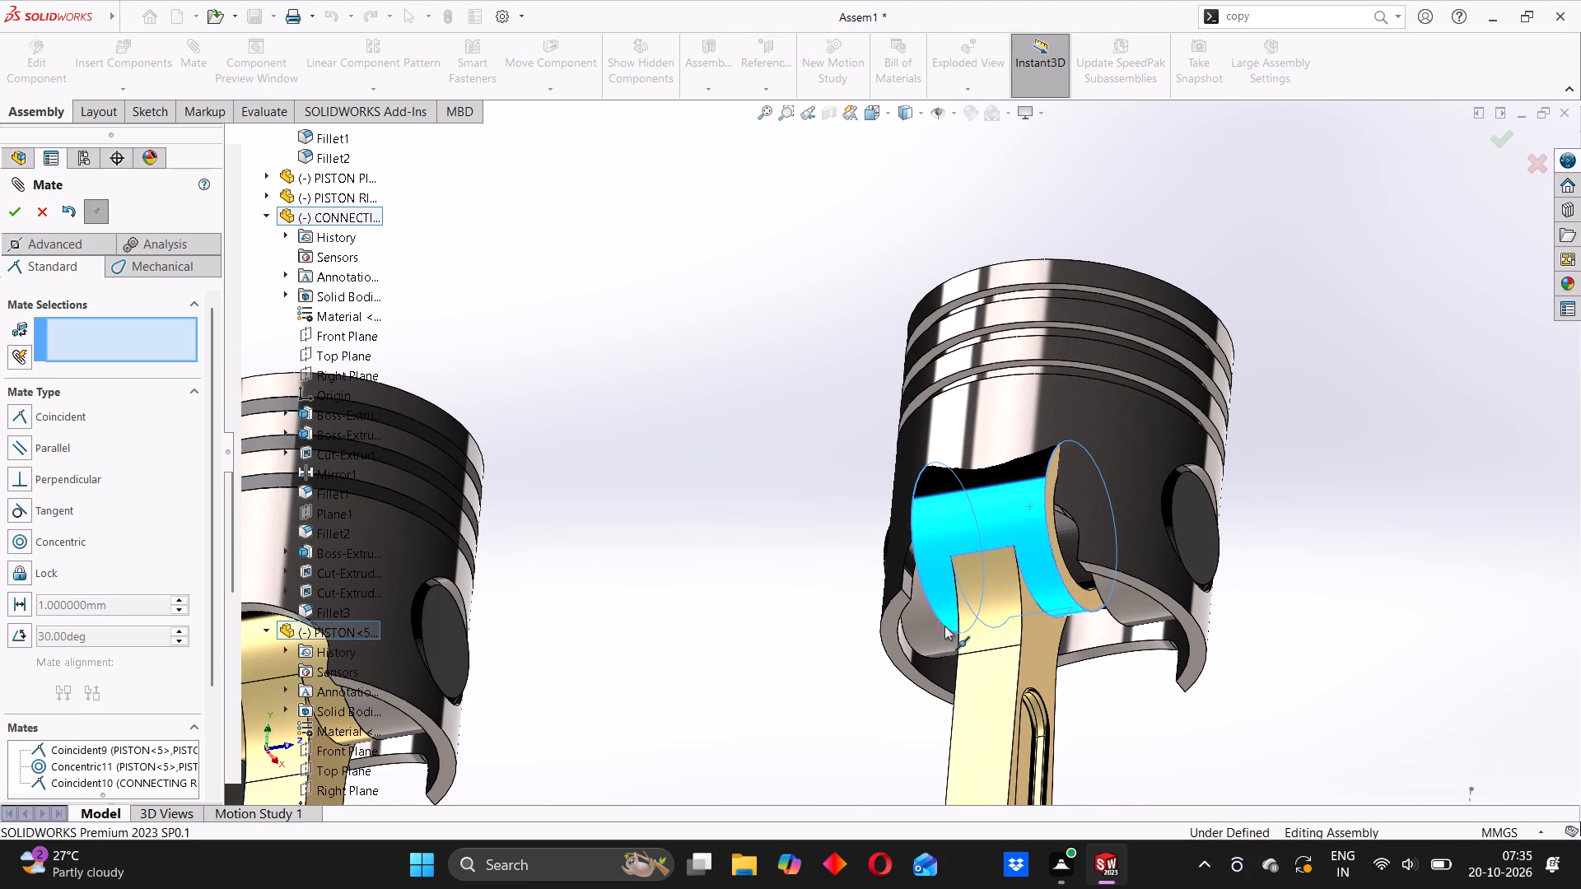
drag(944, 626, 856, 704)
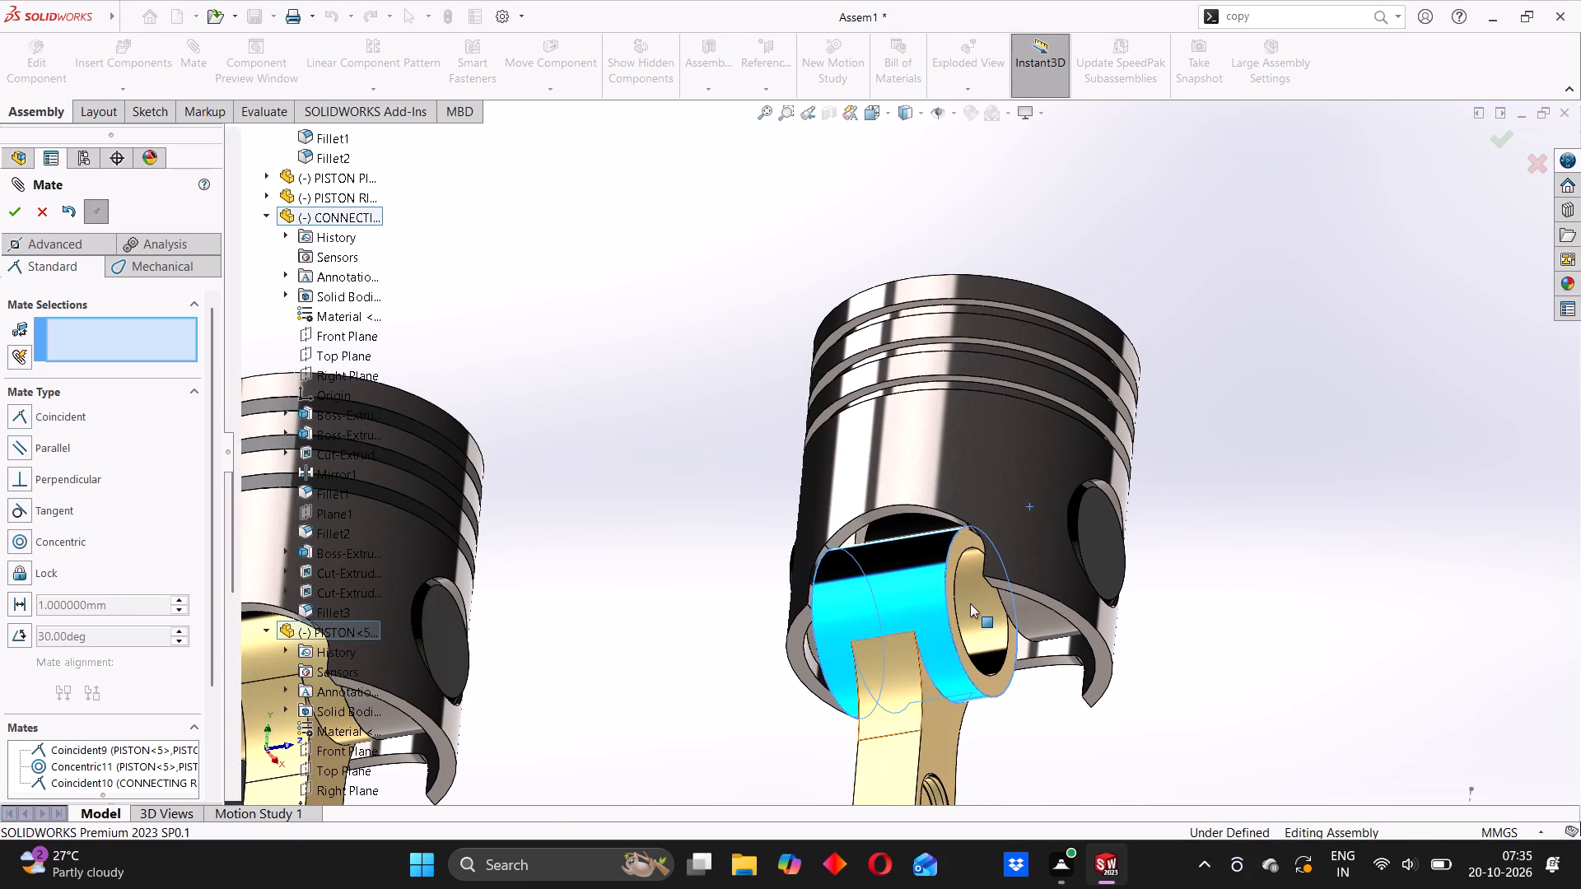
click(971, 603)
scroll(929, 516, down, 4)
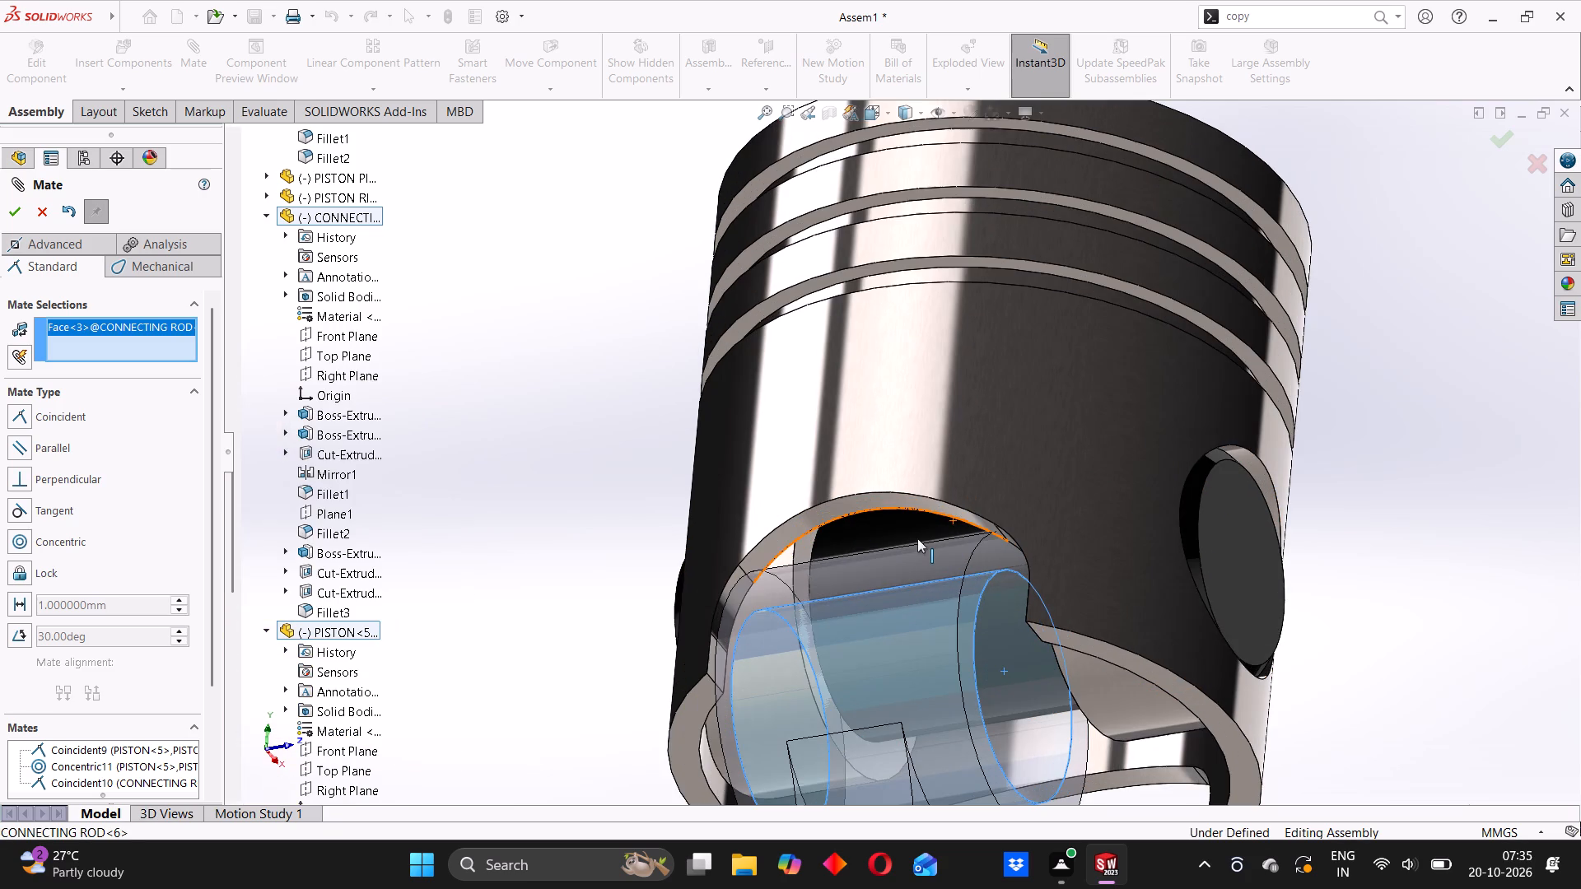
middle_drag(917, 538, 936, 553)
click(926, 542)
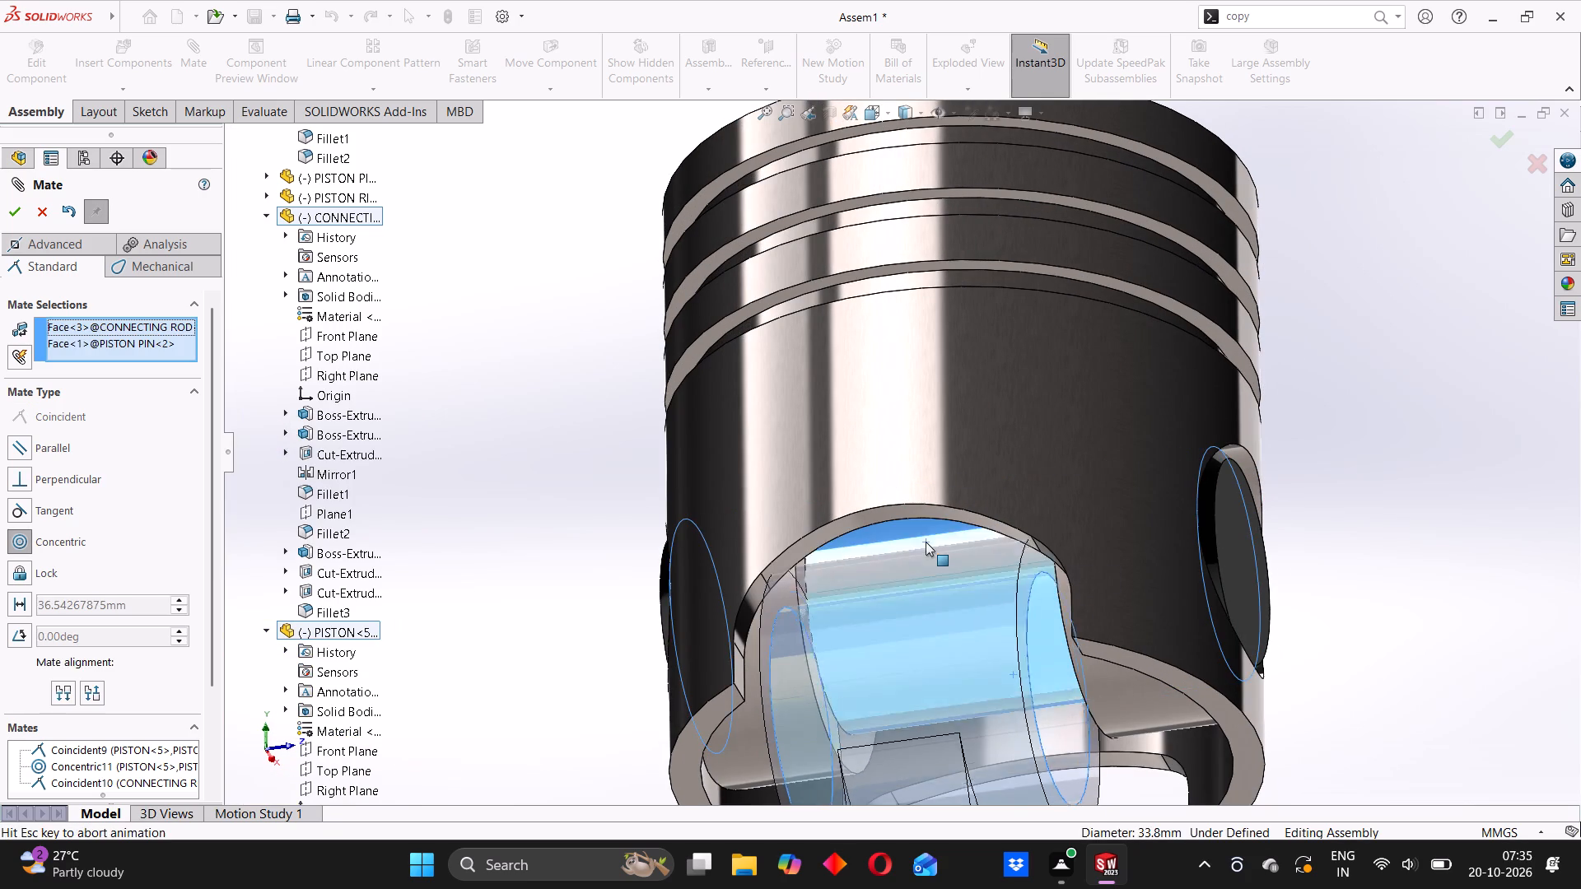
click(1176, 576)
Move the loose connecting rod cap copy along the crankshaft to just below the copied connecting rod's big end.
scroll(902, 604, up, 3)
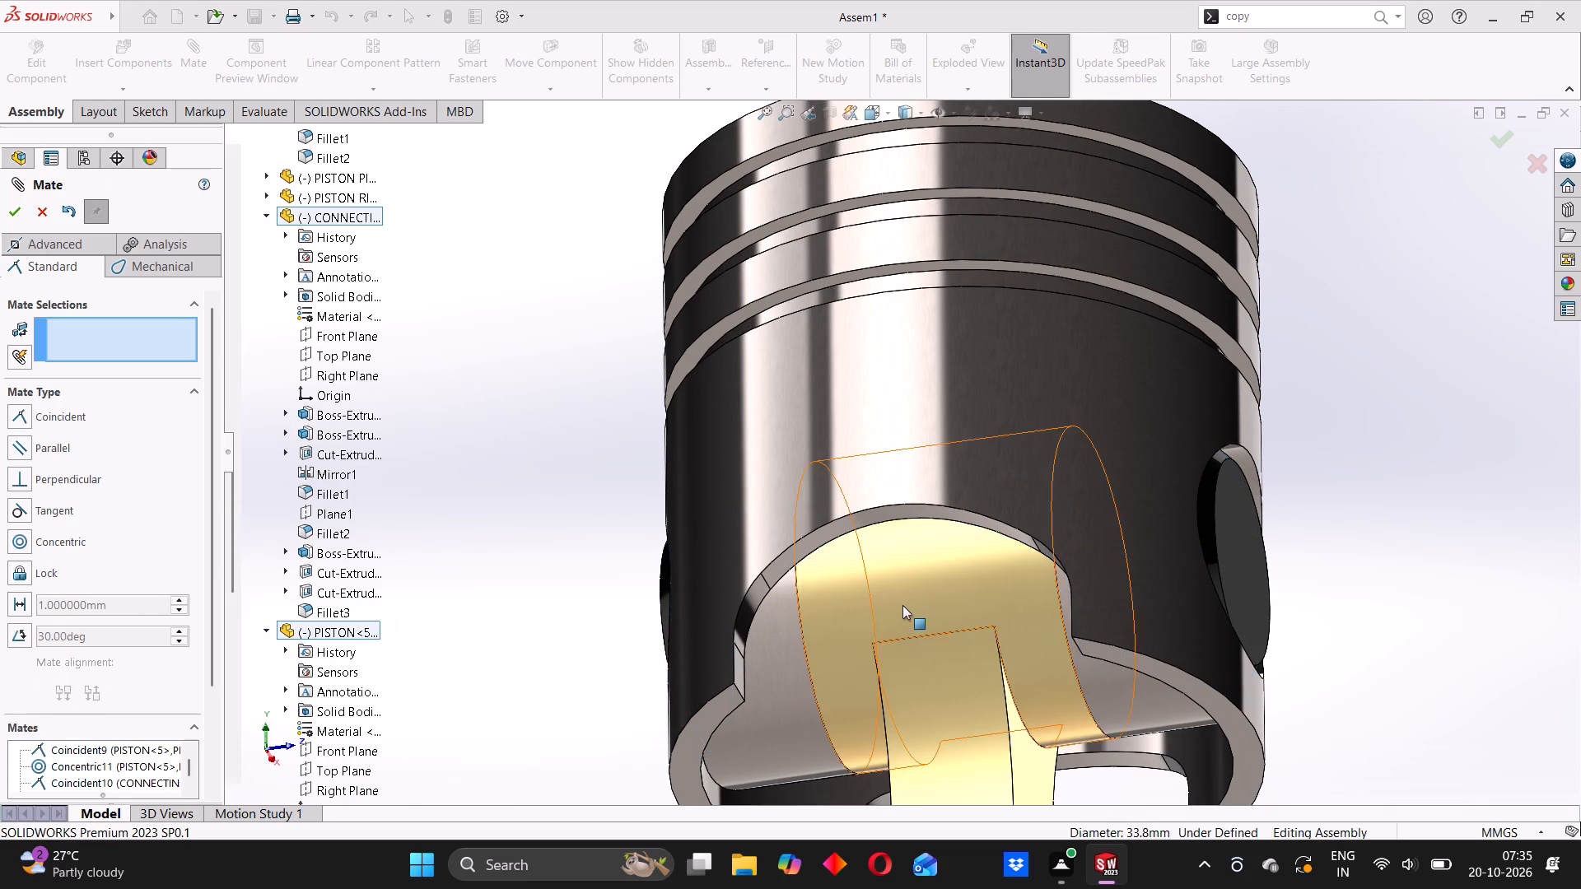
scroll(902, 605, up, 8)
scroll(902, 573, down, 4)
middle_drag(905, 580, 913, 583)
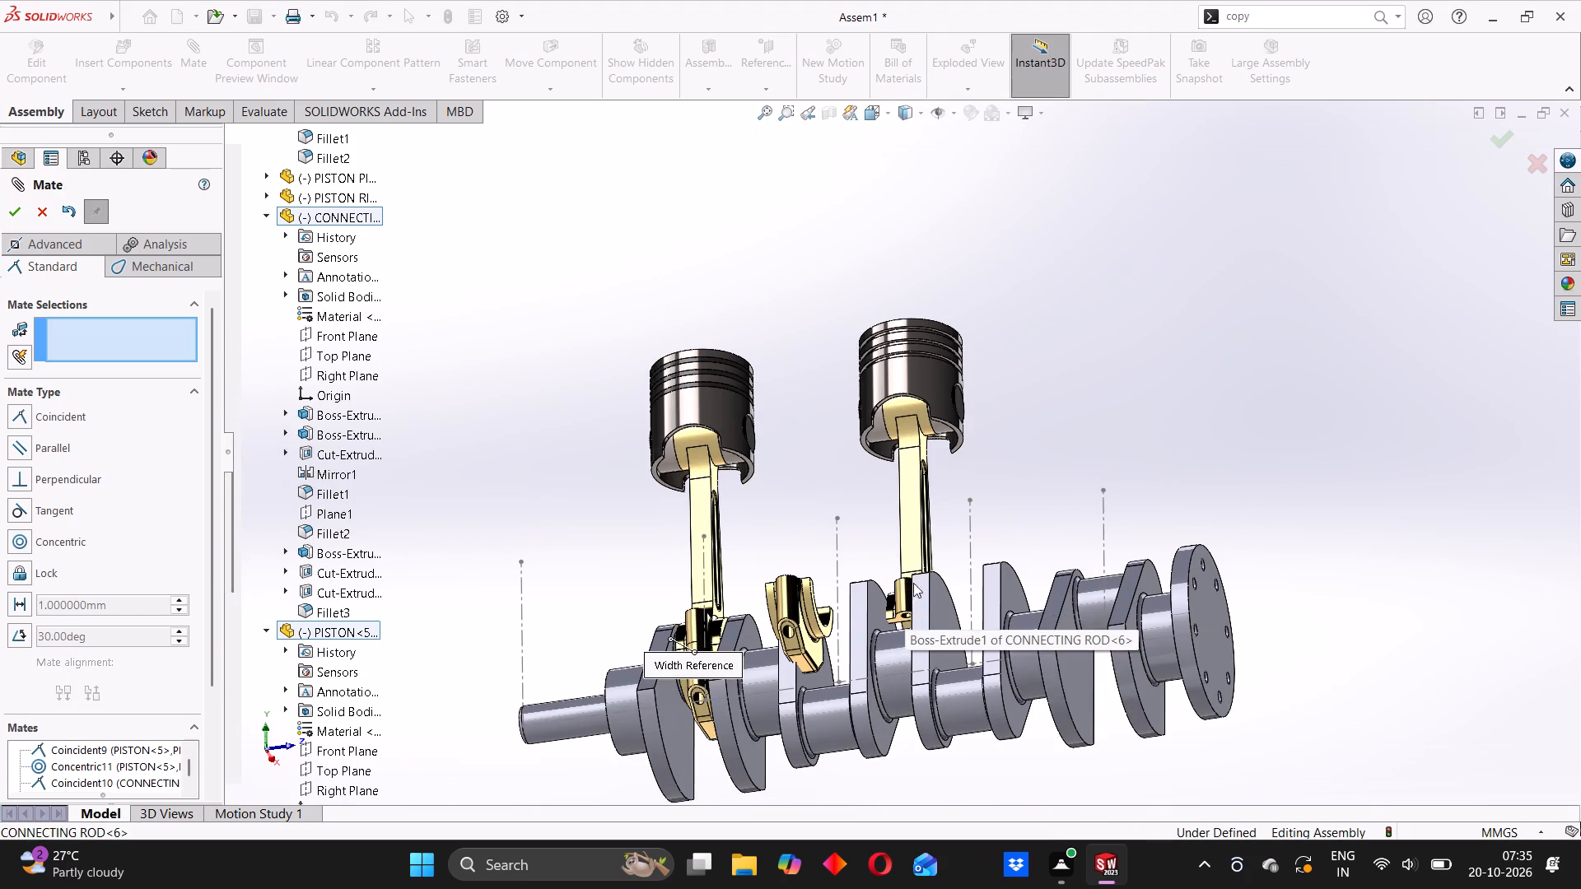
middle_drag(913, 583, 914, 583)
drag(795, 604, 920, 631)
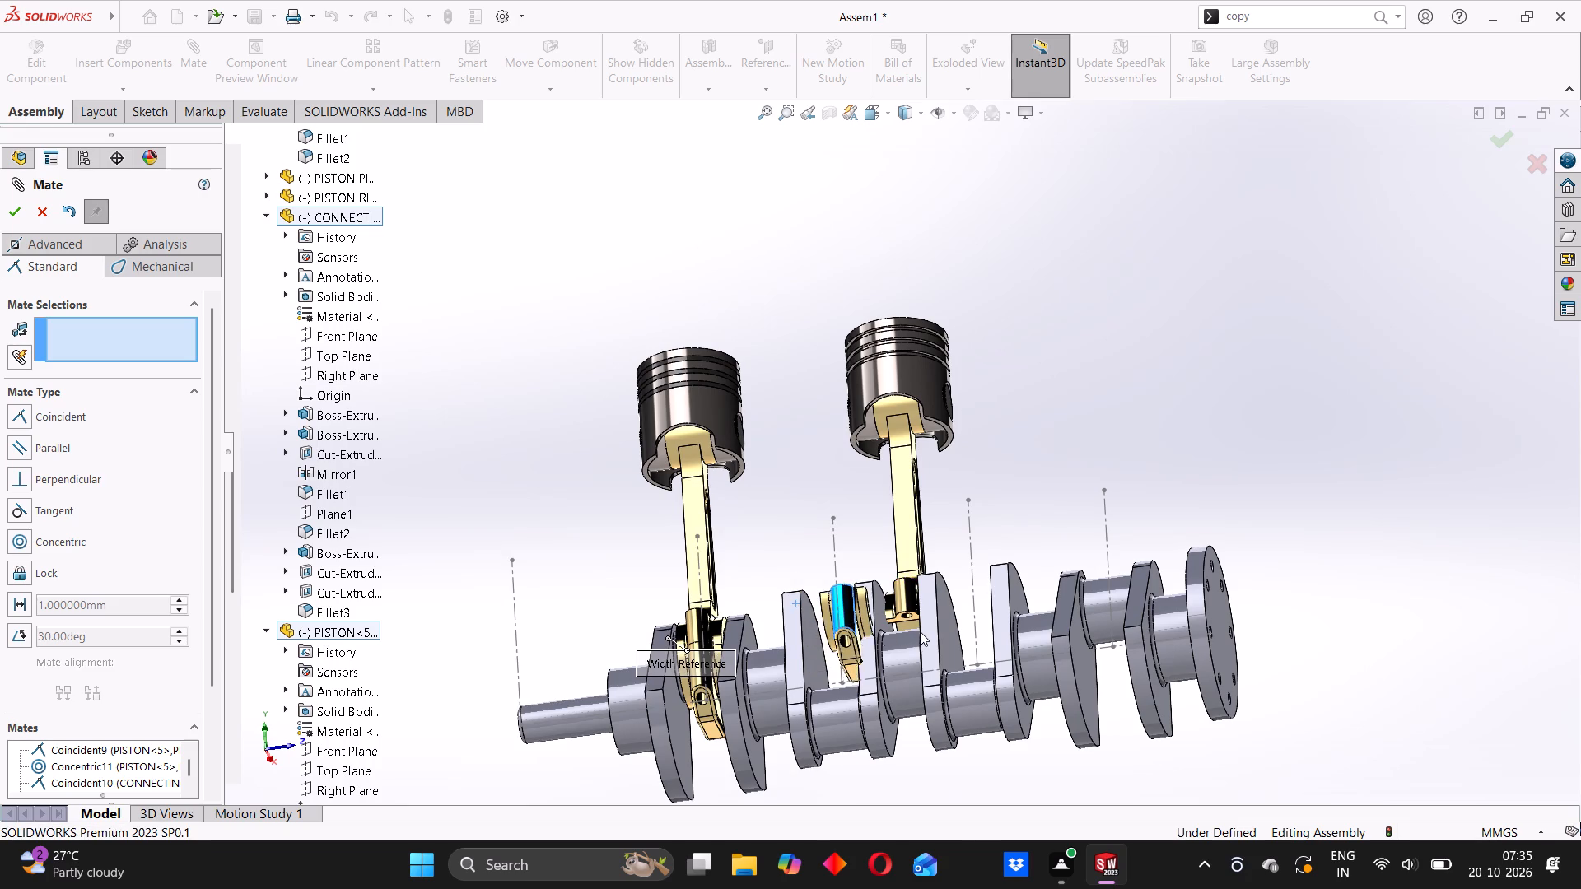
drag(920, 631, 931, 650)
Raise the copied connecting rod with its piston until the big end is clear above the crankshaft.
scroll(911, 545, up, 5)
middle_drag(947, 513, 935, 570)
scroll(910, 495, down, 9)
drag(864, 455, 888, 365)
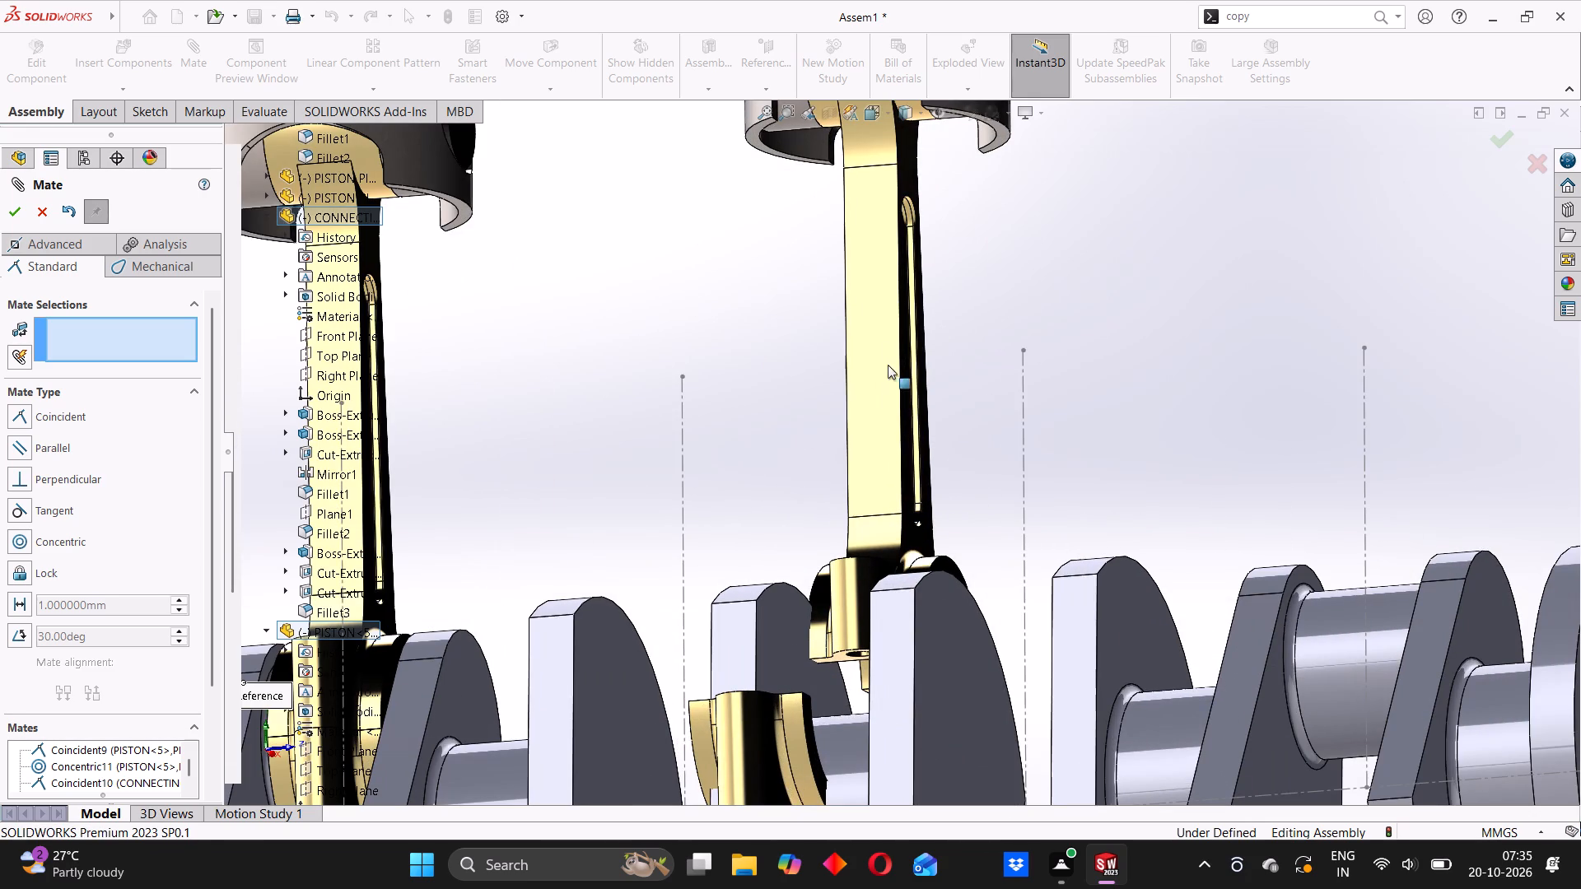
drag(888, 365, 900, 209)
Add a concentric mate between a bolt hole of the copied cap and the matching bolt hole of the copied connecting rod.
scroll(828, 626, up, 2)
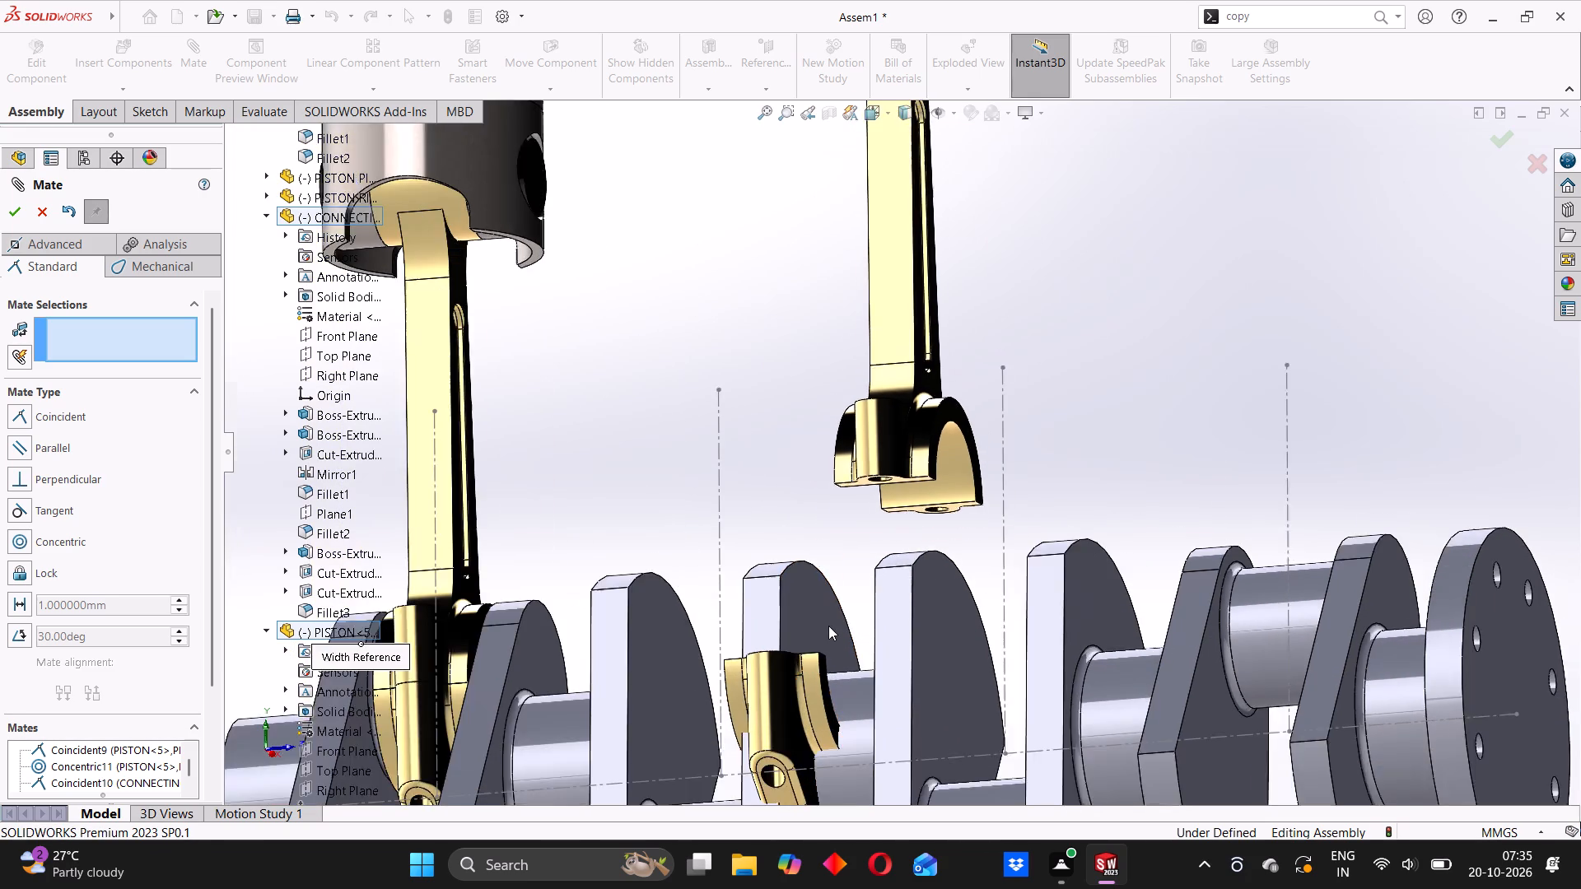
middle_drag(828, 624, 851, 812)
scroll(777, 549, down, 5)
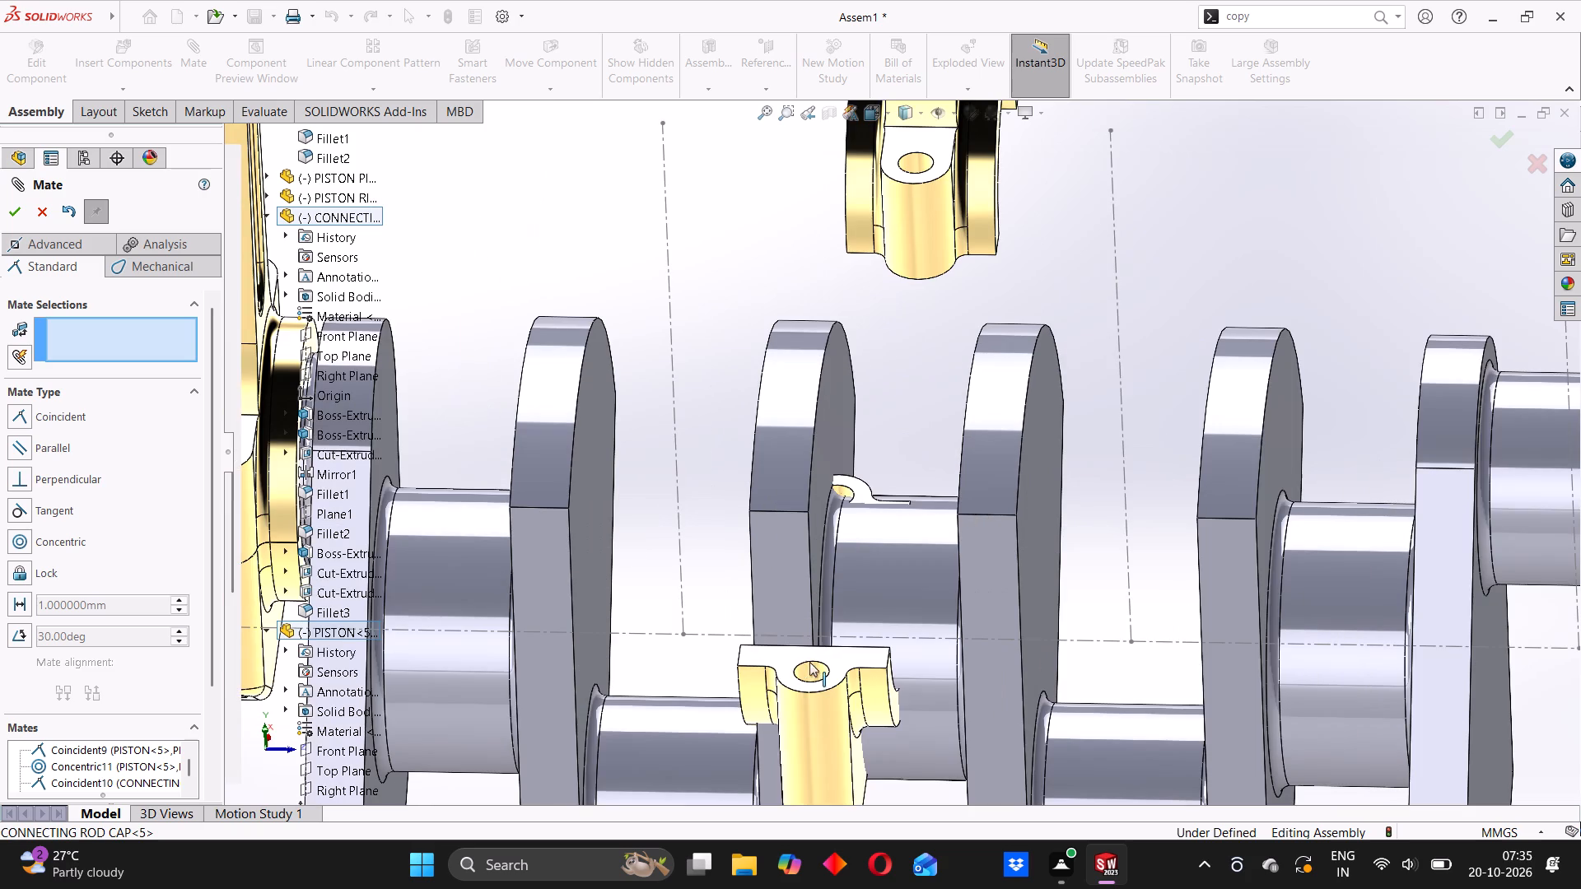
click(810, 670)
middle_drag(948, 324, 962, 105)
scroll(885, 290, down, 4)
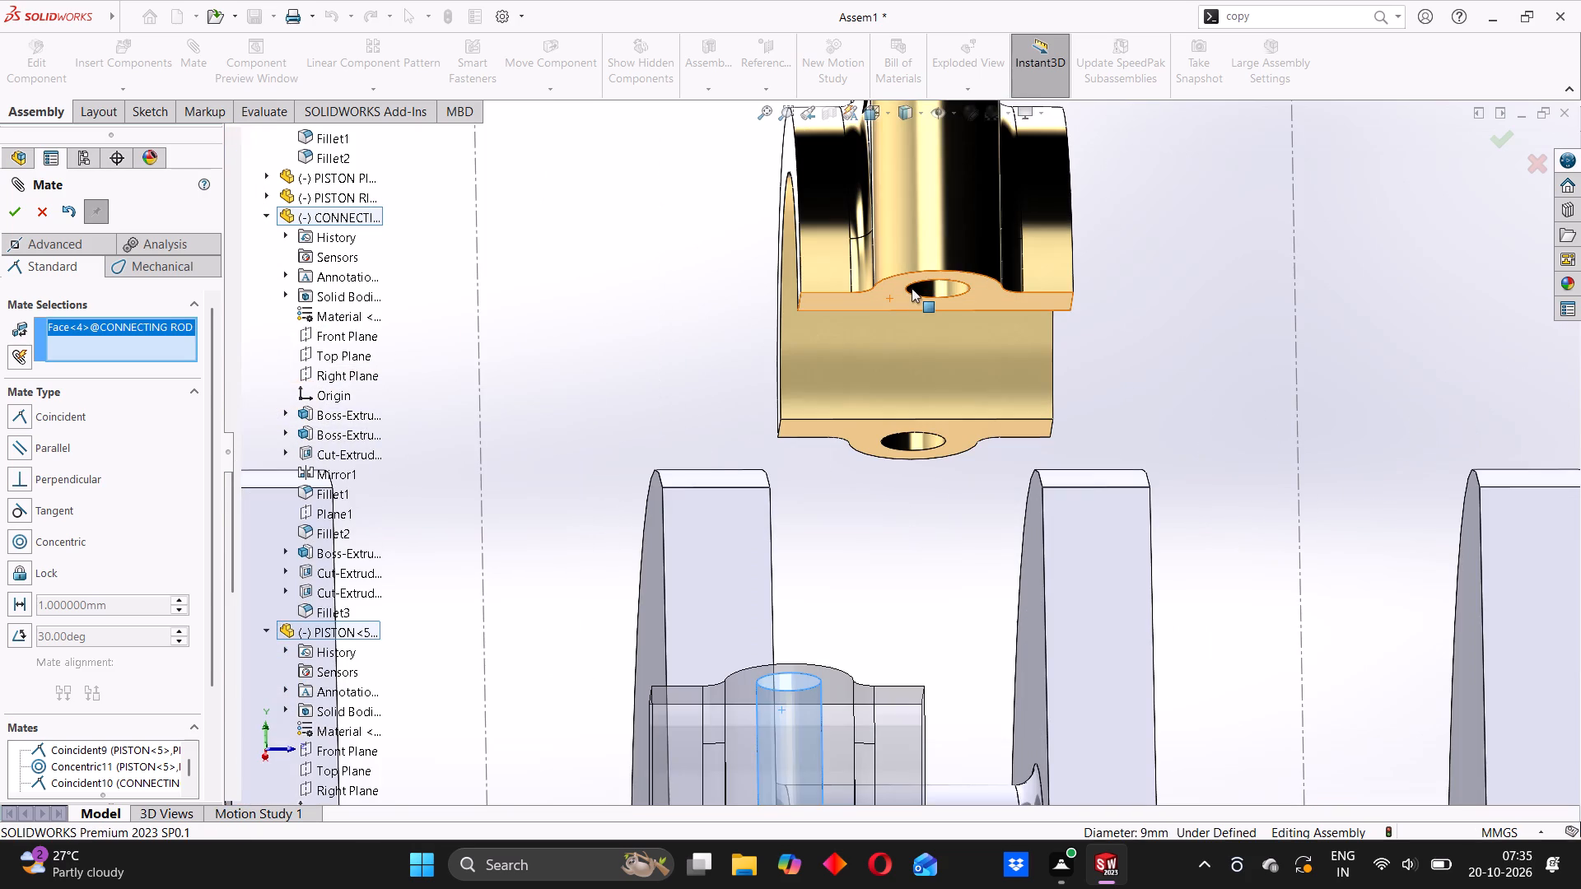
click(939, 287)
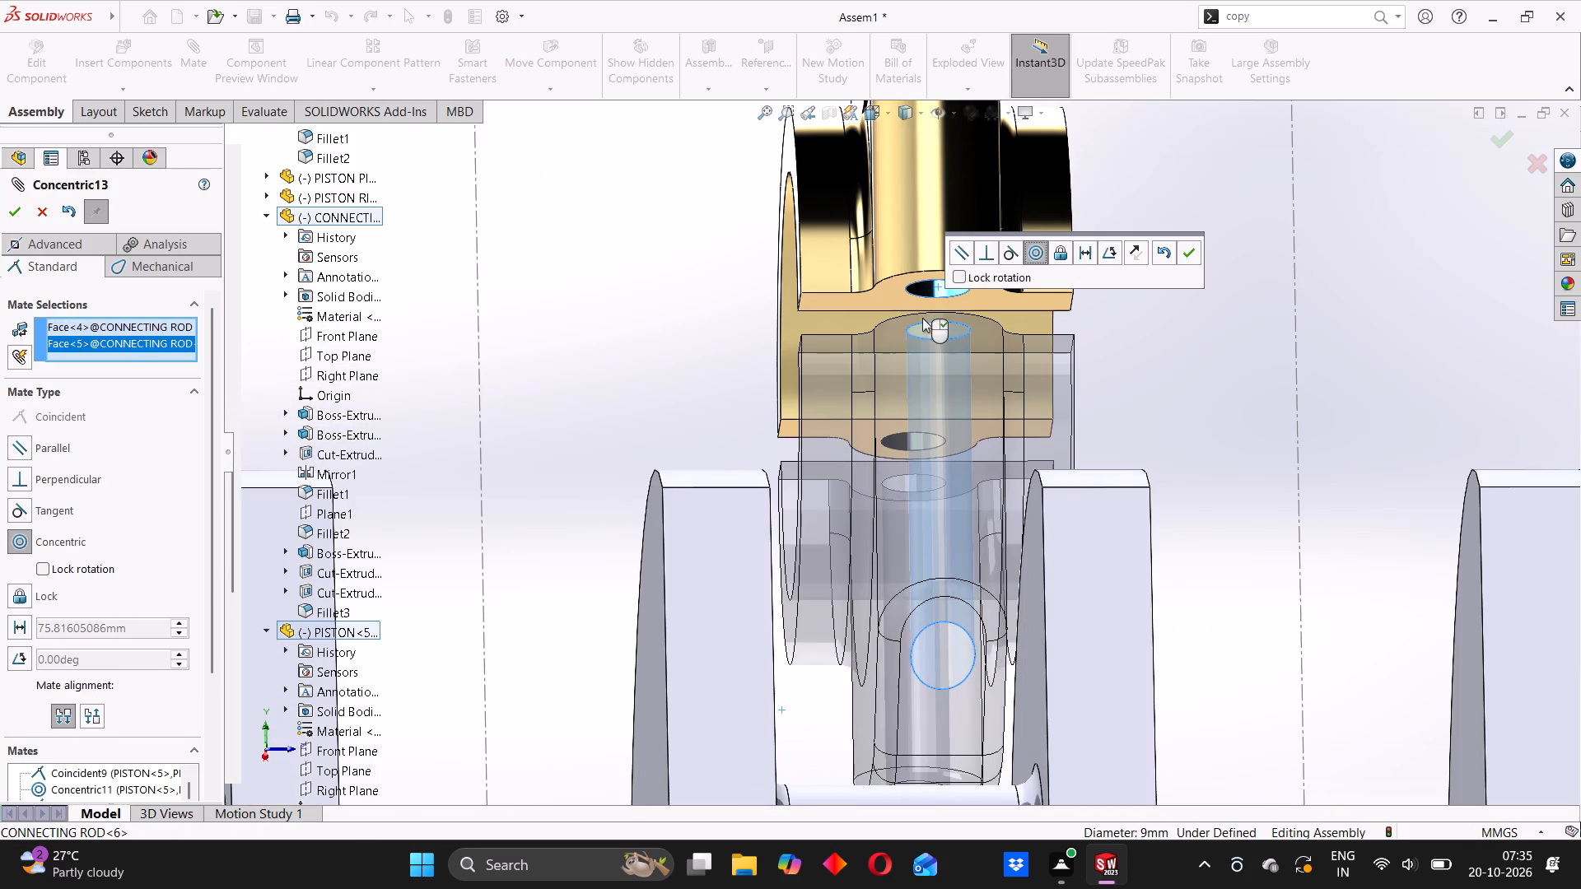
click(1196, 250)
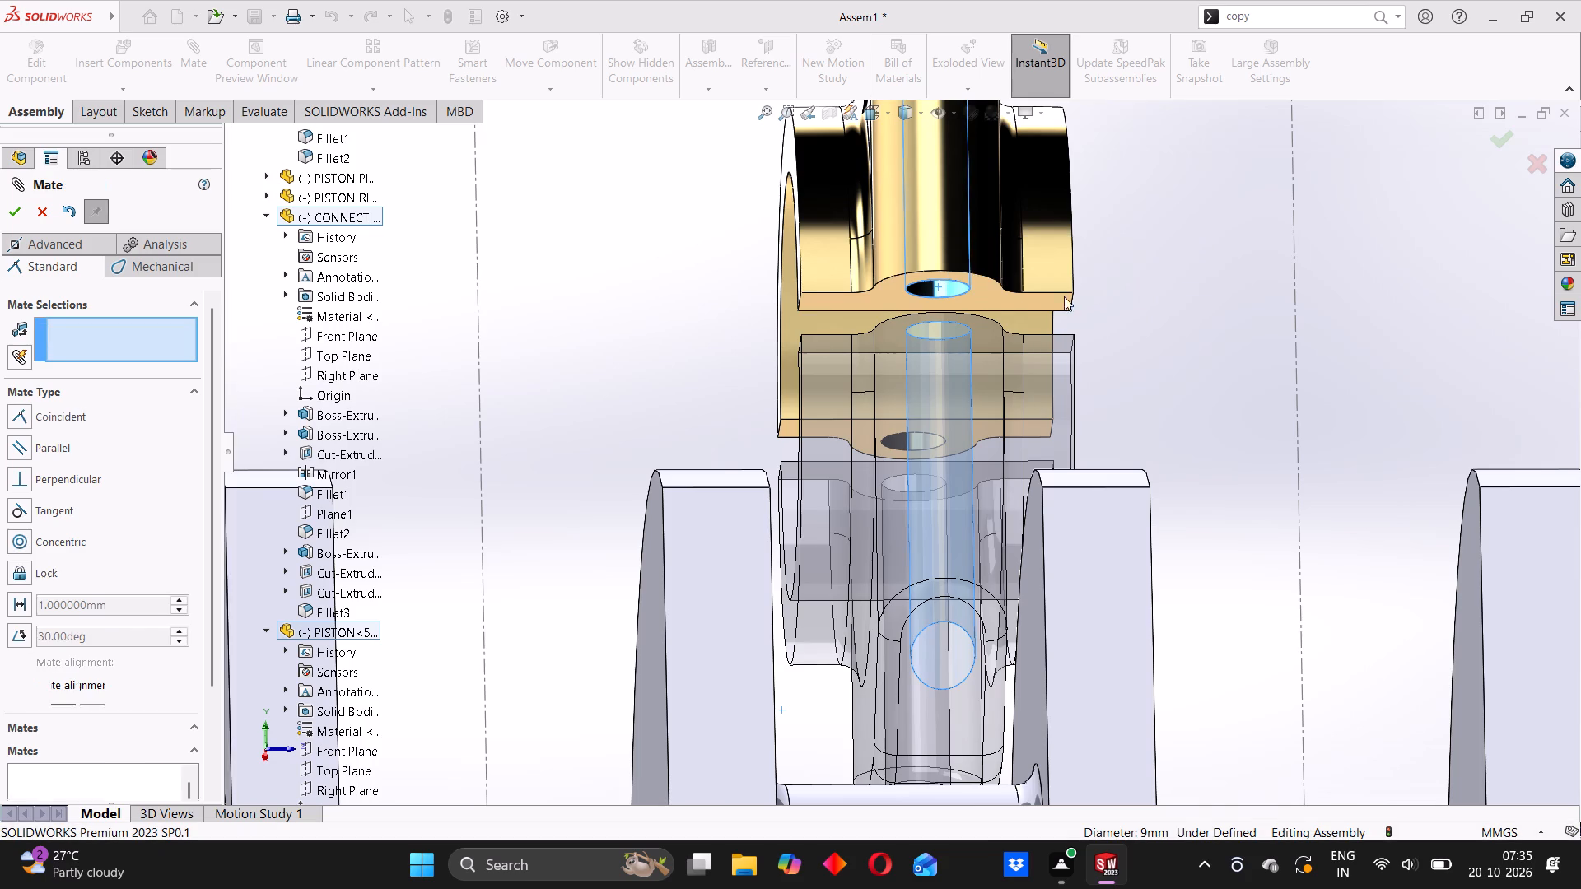
Add a second concentric mate between the other bolt hole of the copied cap and its matching hole in the copied connecting rod.
middle_drag(853, 319, 958, 373)
middle_drag(872, 375, 885, 370)
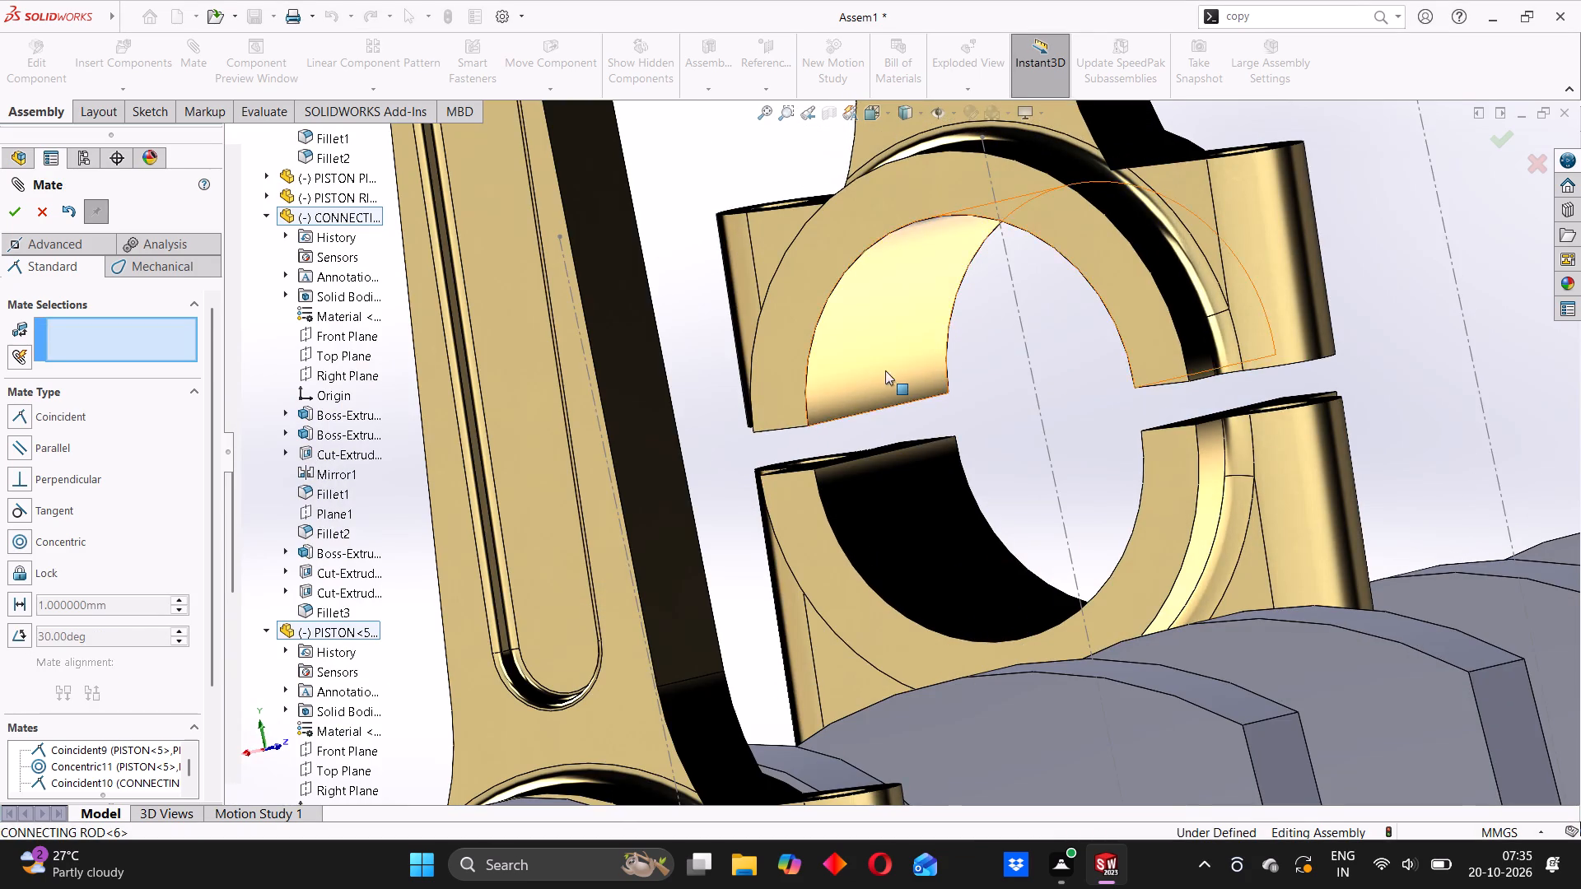
middle_drag(885, 370, 951, 371)
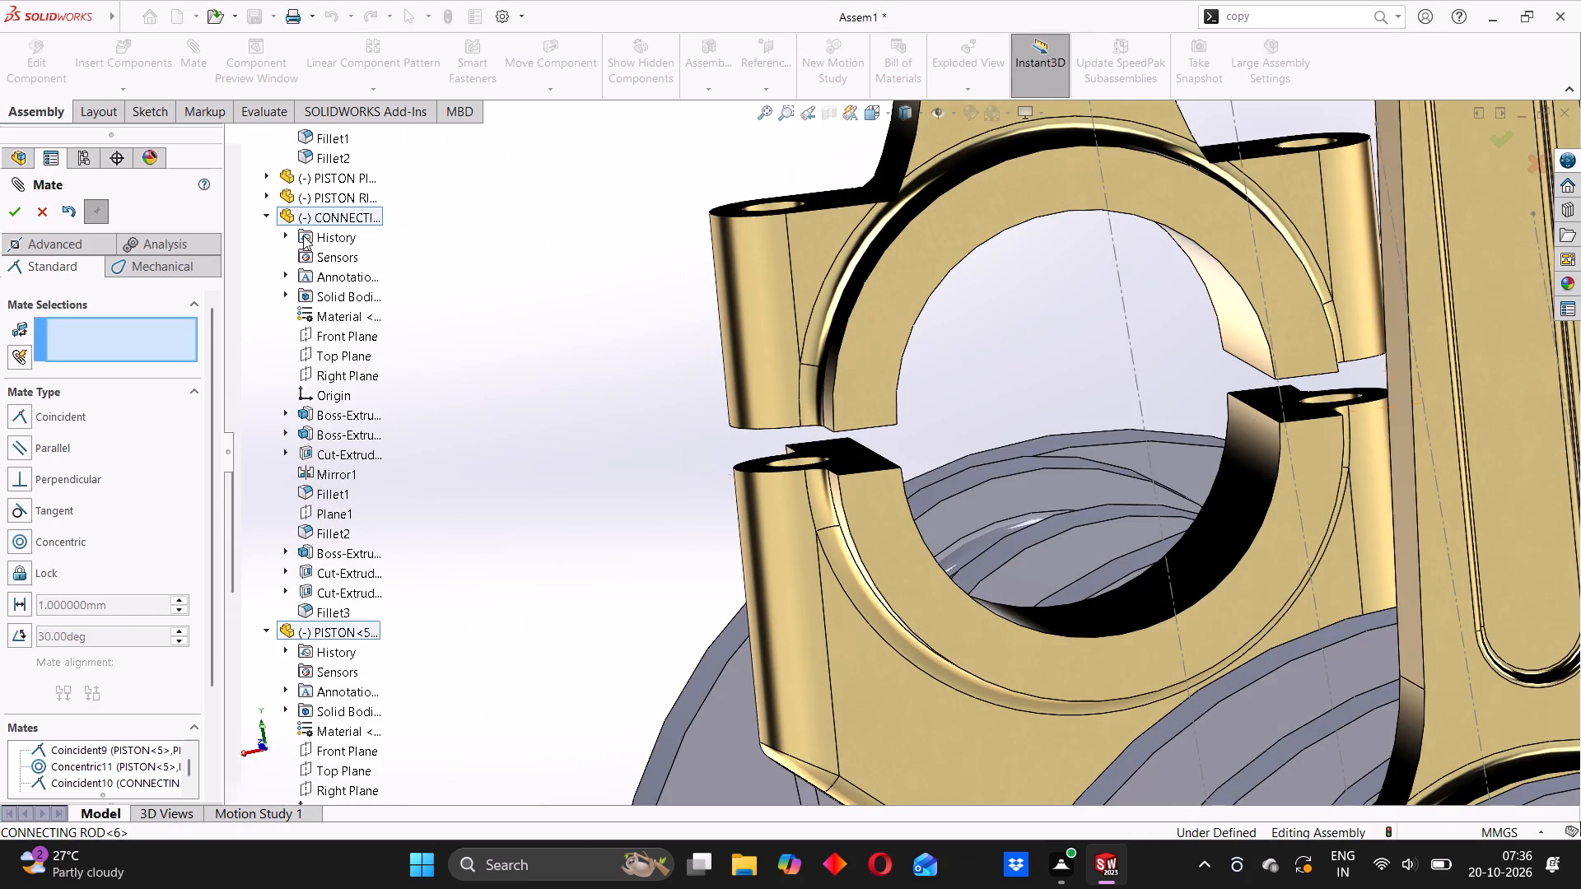
scroll(306, 239, up, 20)
scroll(306, 239, up, 10)
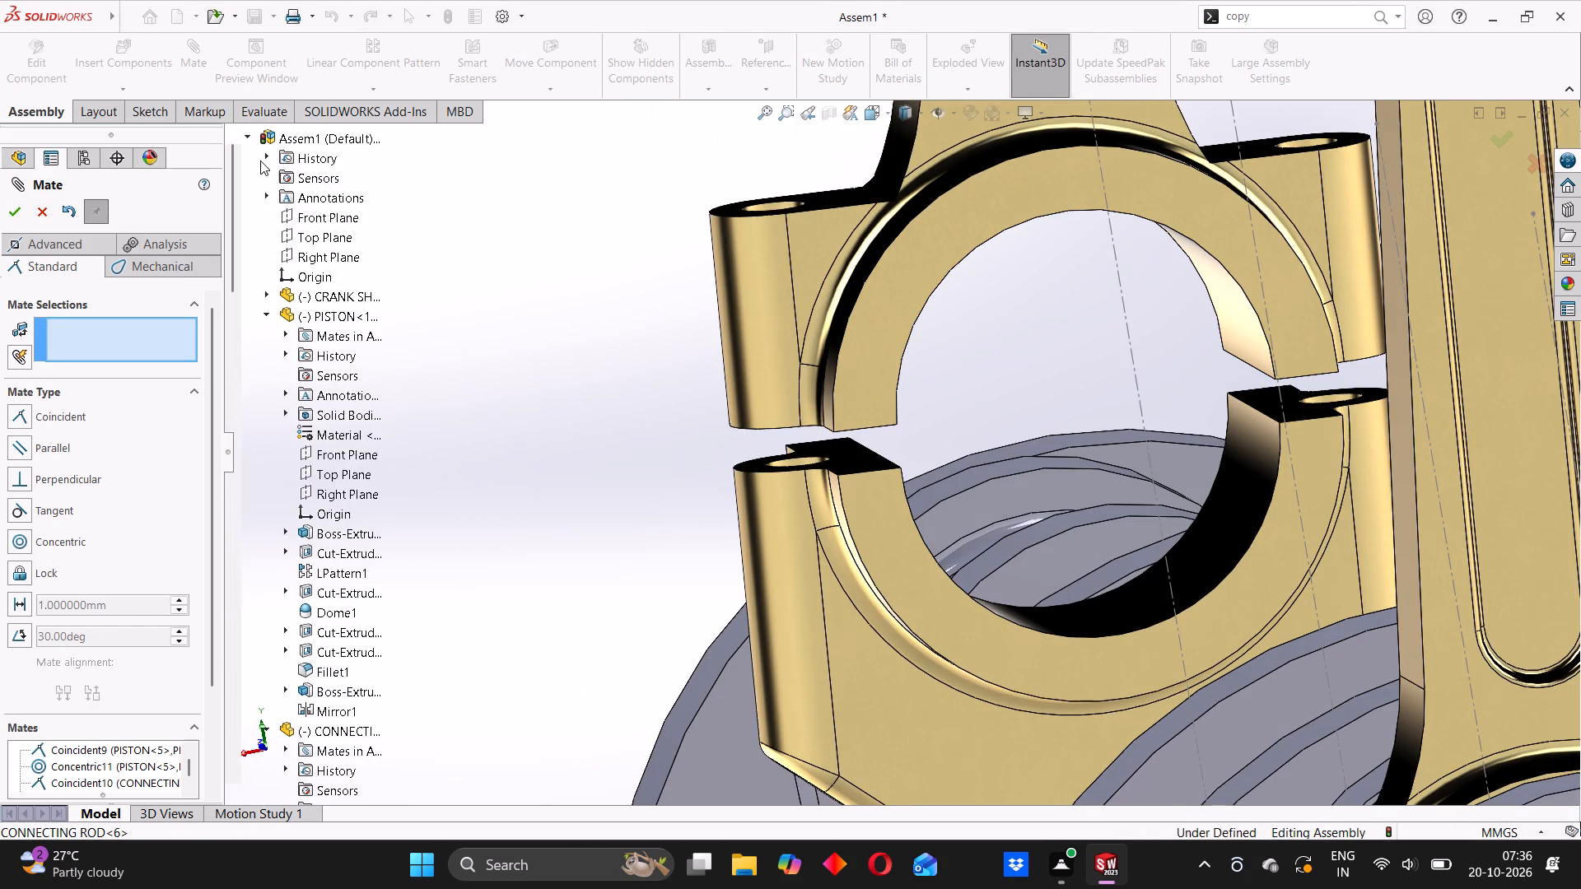
click(241, 133)
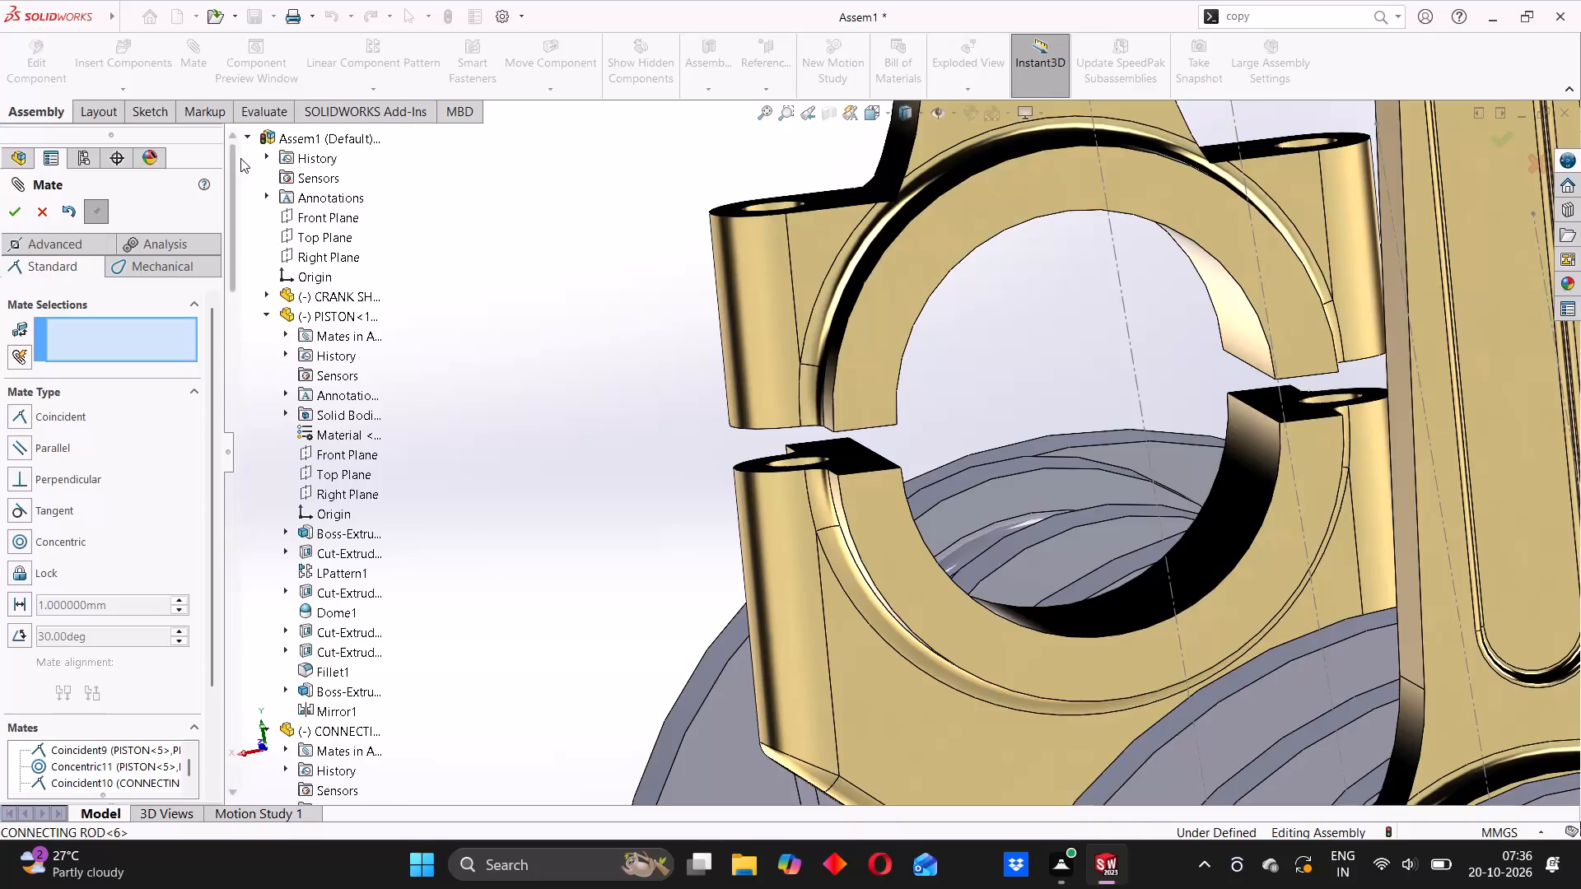
click(246, 135)
scroll(812, 470, down, 4)
middle_drag(813, 470, 821, 507)
click(800, 432)
middle_drag(797, 441, 838, 370)
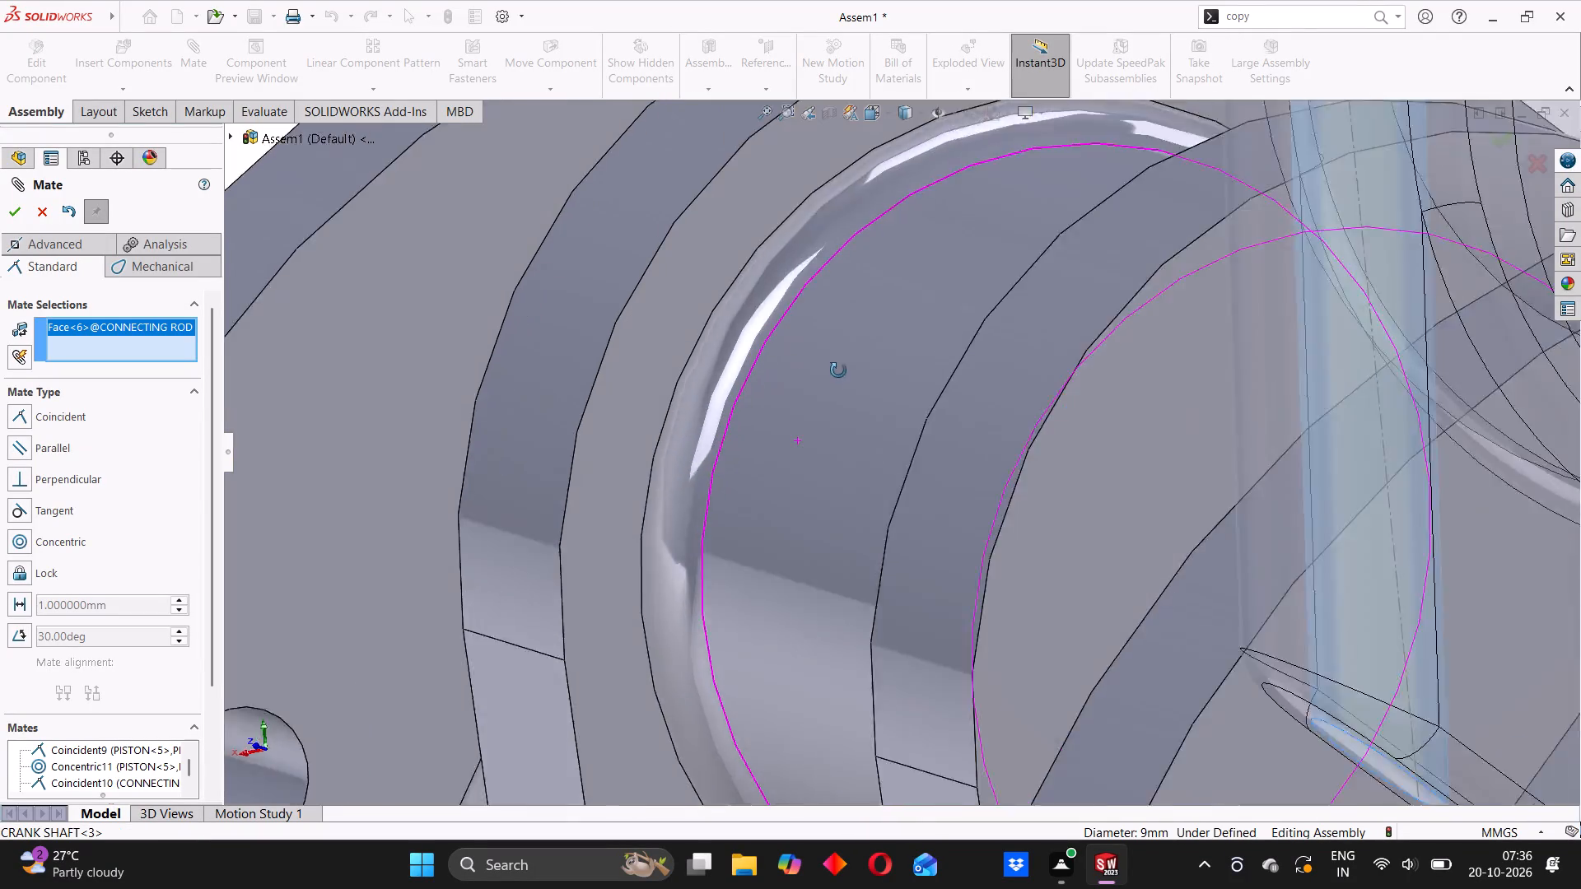
middle_drag(838, 370, 842, 353)
scroll(1150, 404, up, 8)
scroll(1070, 310, down, 4)
middle_drag(1052, 265, 1060, 221)
scroll(991, 313, down, 5)
click(960, 341)
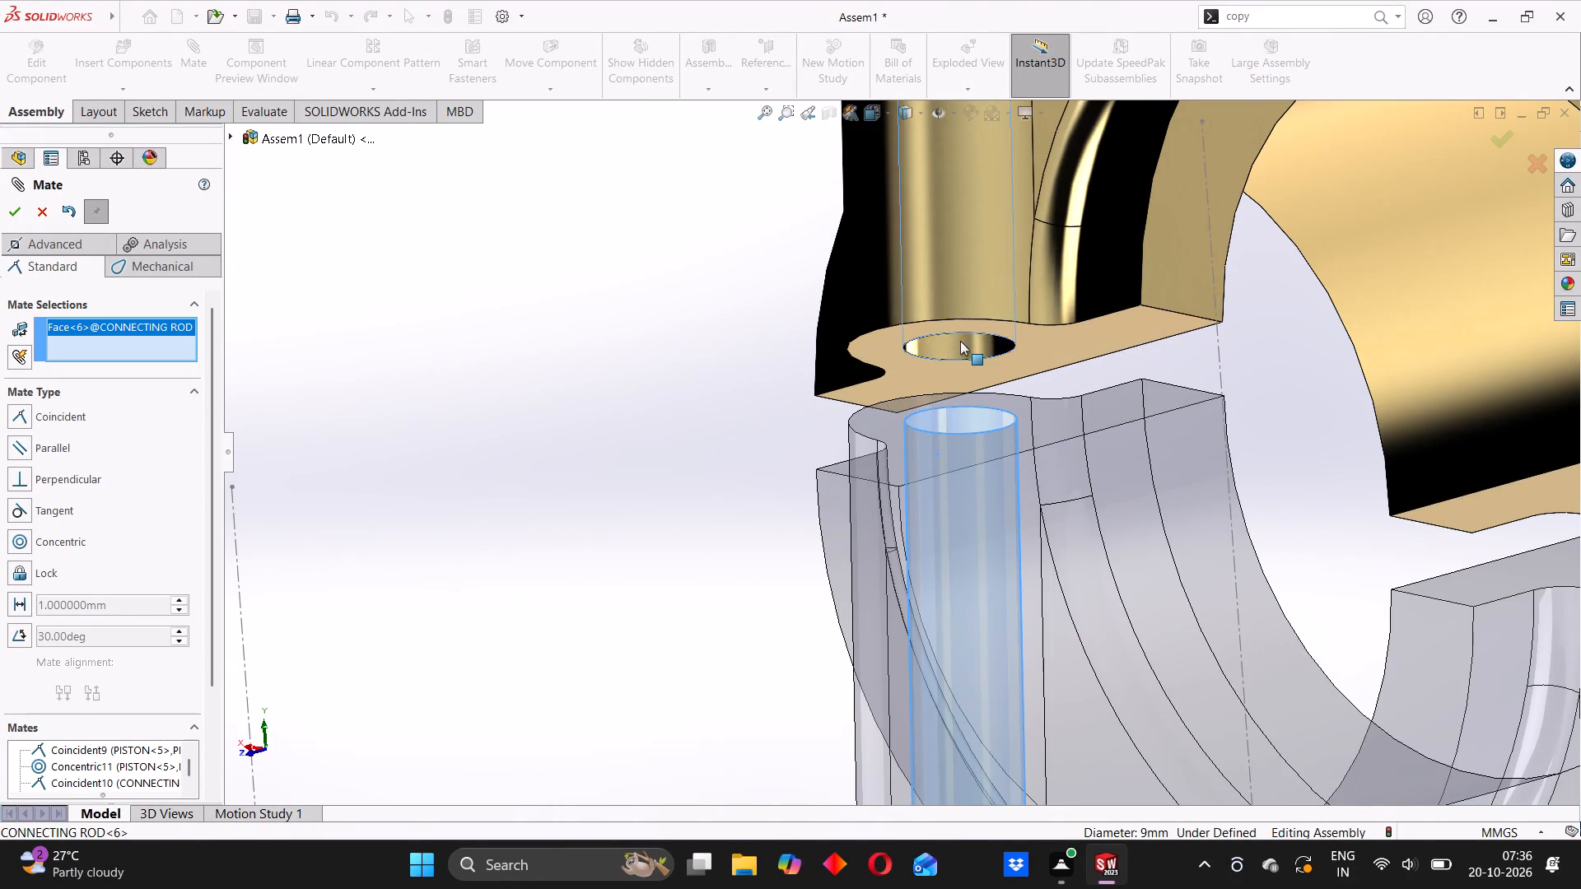
click(1186, 309)
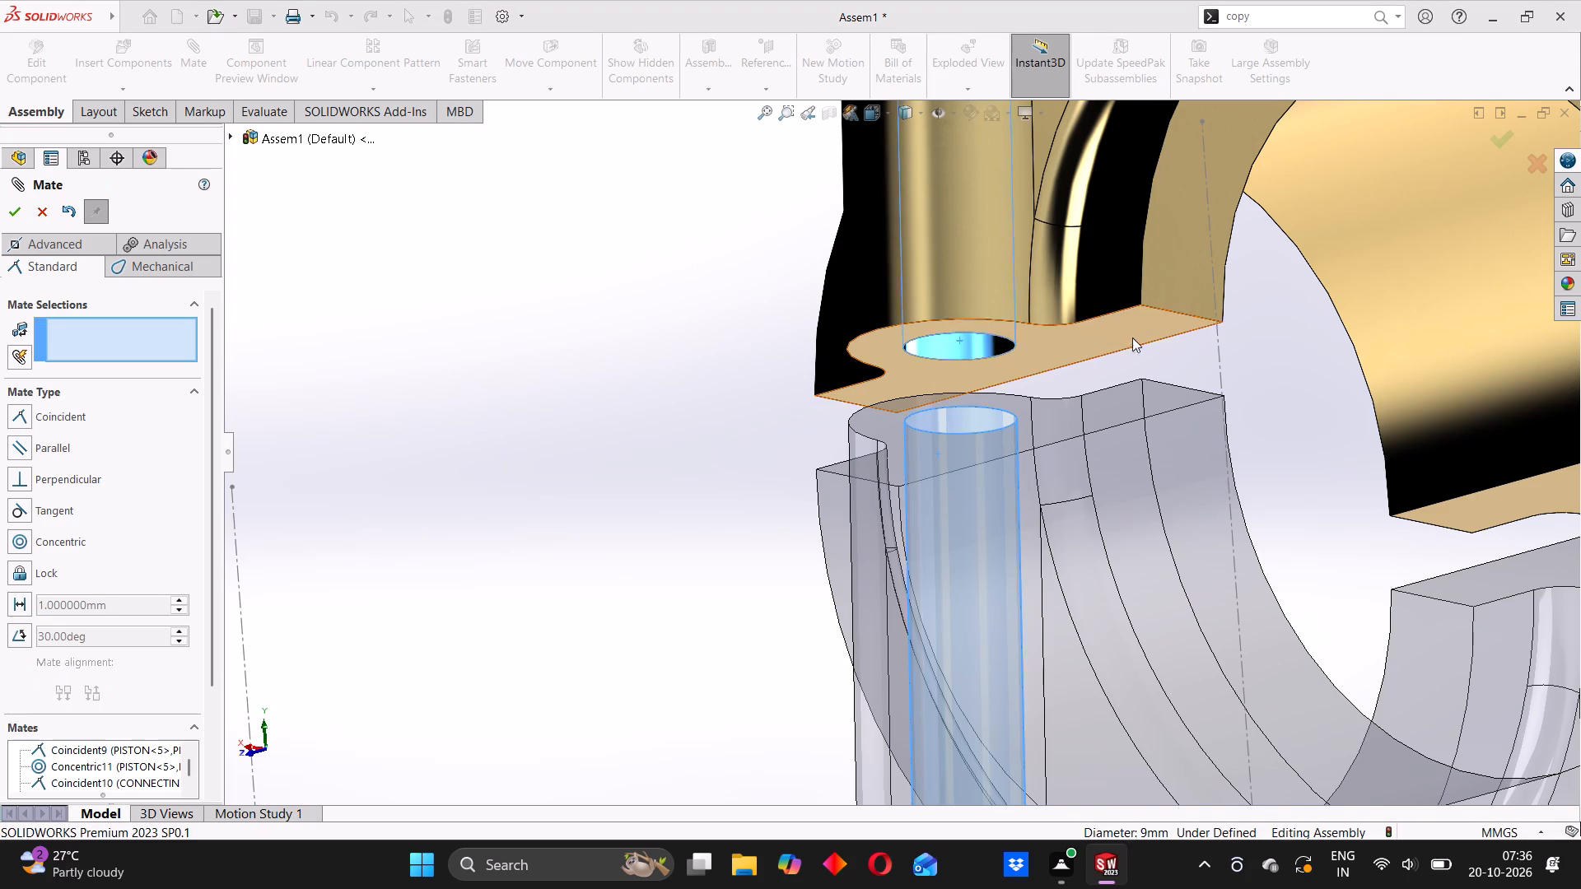
Add a coincident mate between the copied cap's flat joint face and the matching joint face of the copied connecting rod.
middle_drag(1133, 348, 1139, 485)
click(1113, 435)
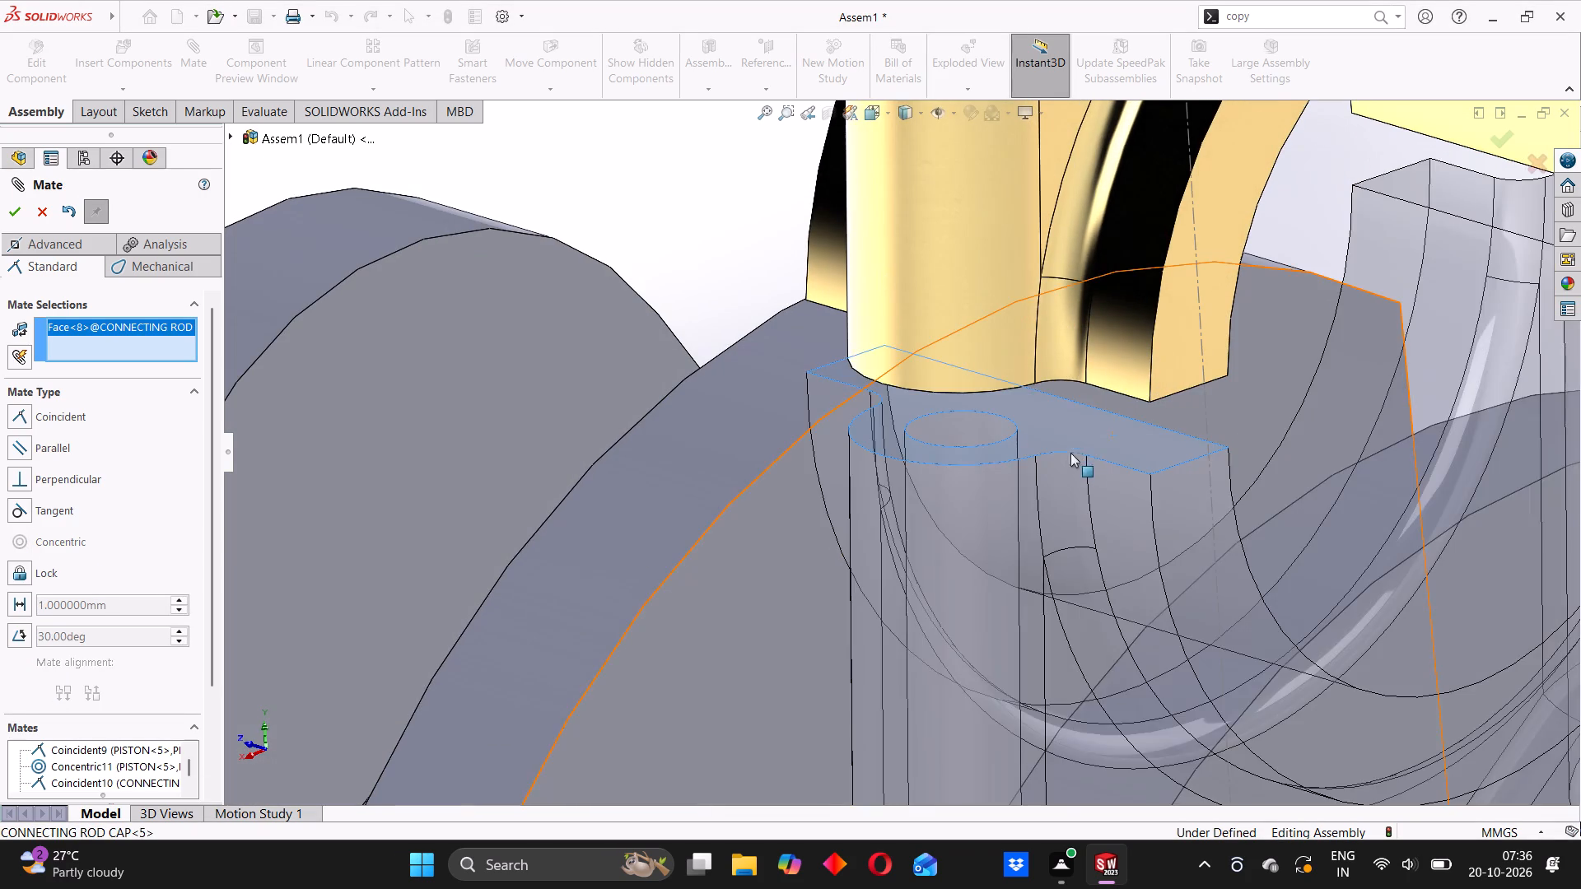
middle_drag(1078, 429, 1080, 306)
scroll(1084, 298, up, 8)
scroll(970, 300, down, 5)
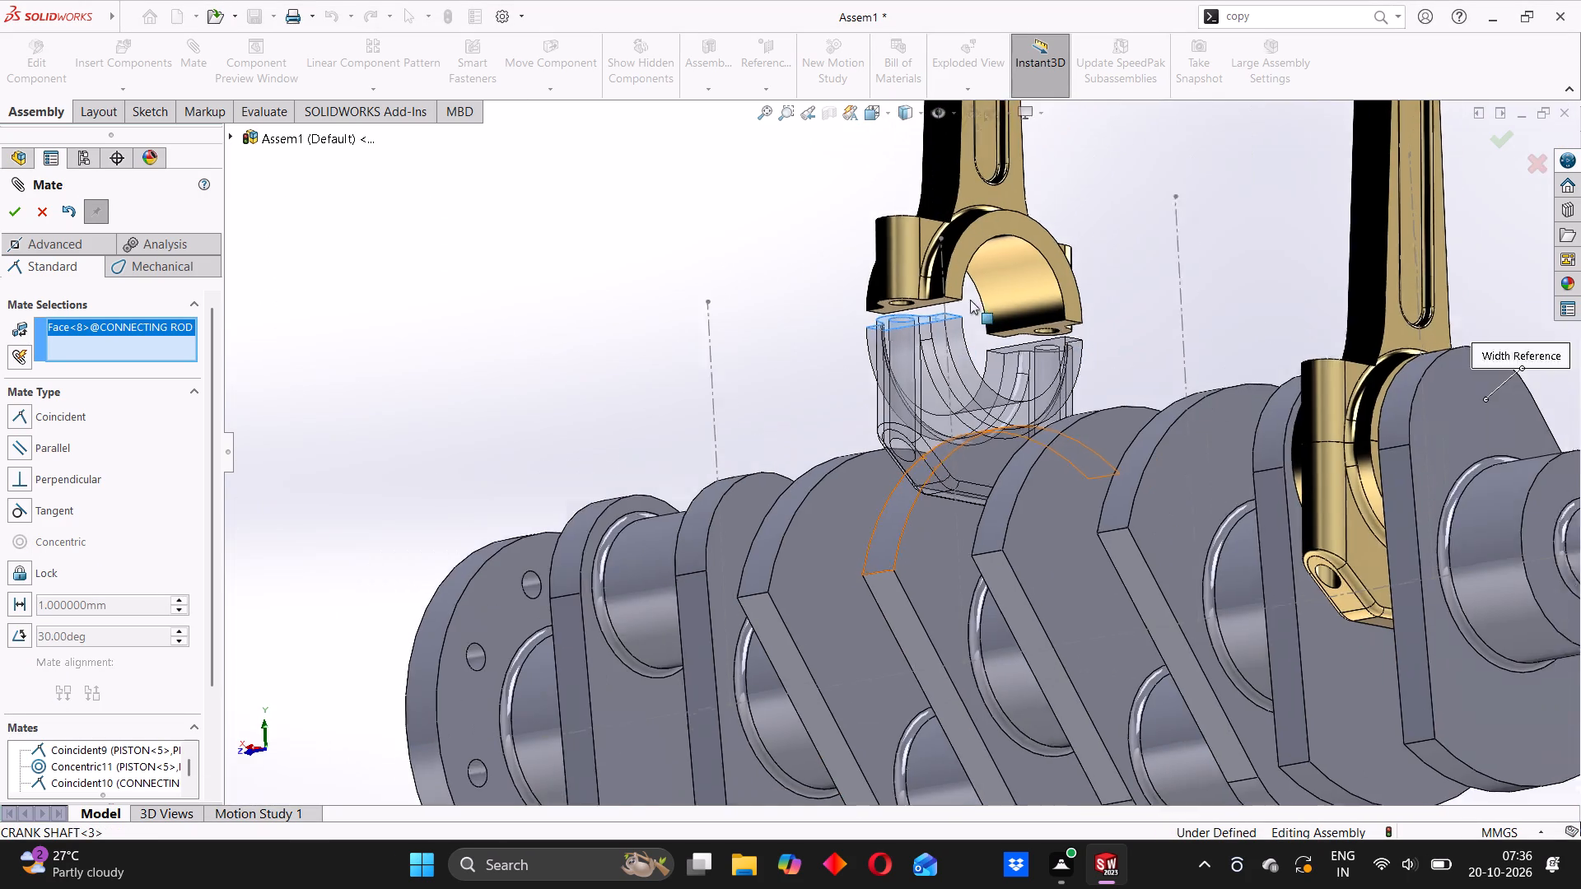
click(844, 346)
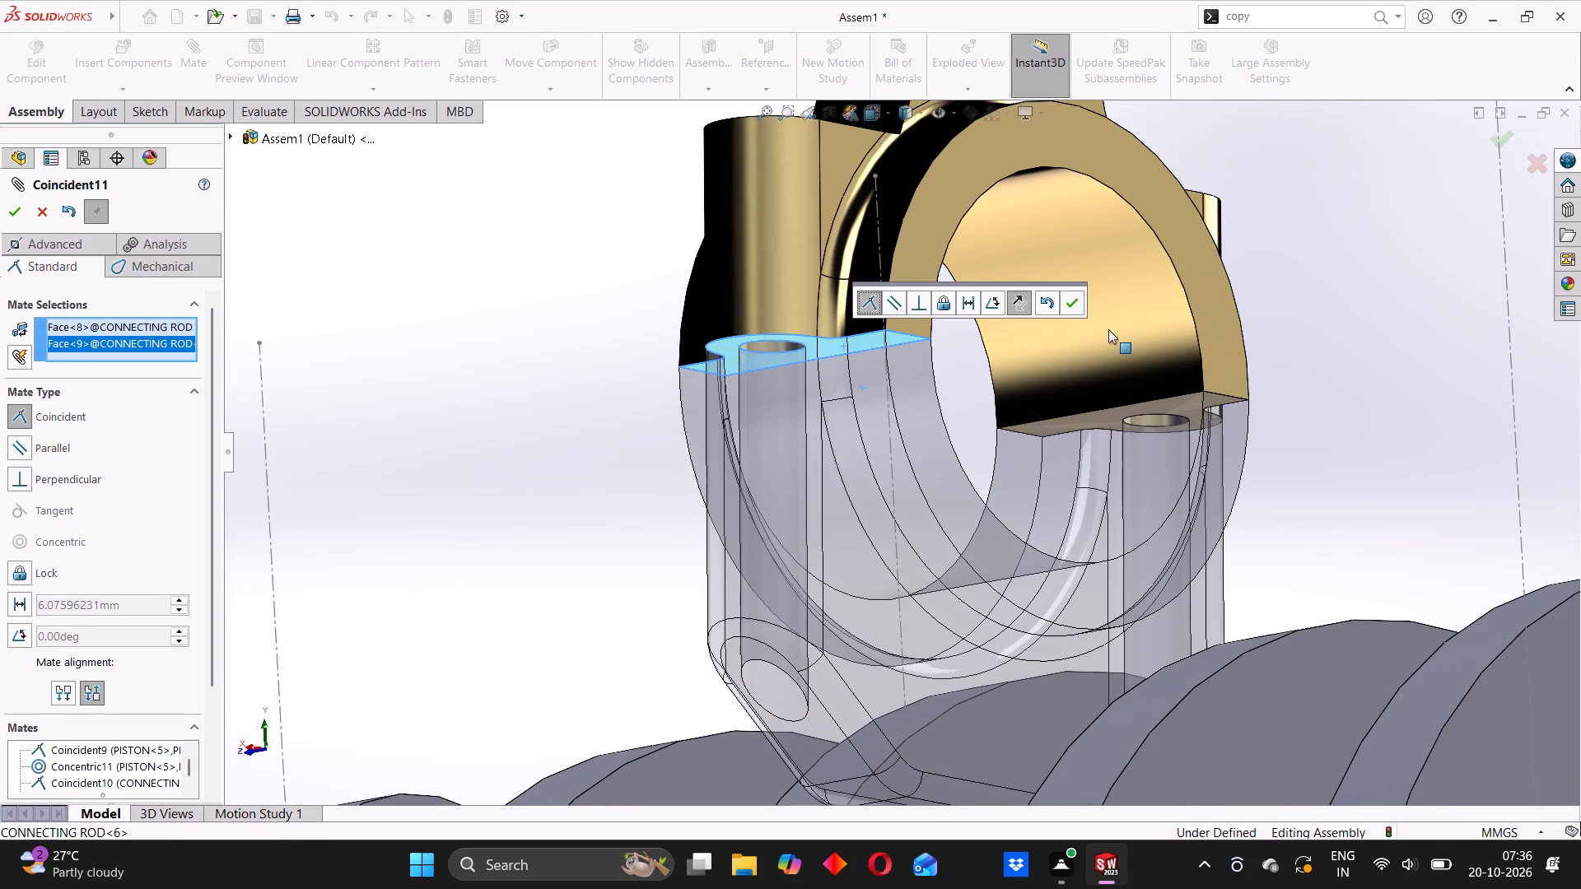
click(1072, 304)
Add a concentric mate between the big-end bore of the copied rod-and-cap set and the crankshaft's second crankpin.
scroll(1080, 349, up, 9)
middle_drag(1057, 448, 808, 533)
scroll(1431, 419, down, 3)
middle_drag(1384, 405, 1345, 428)
click(1252, 347)
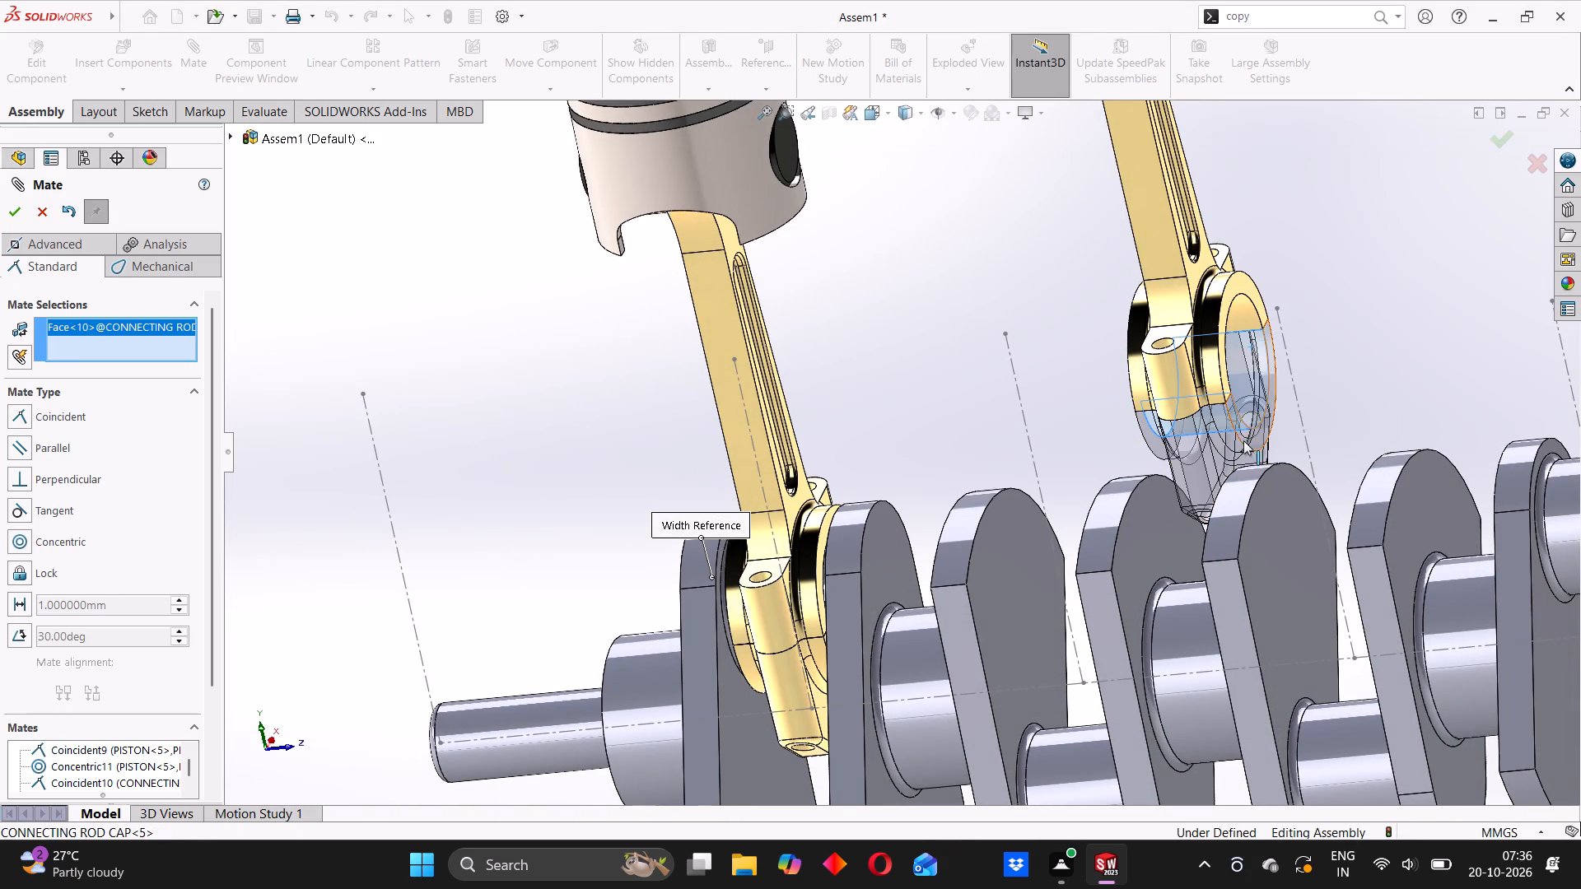
middle_drag(1178, 612, 1191, 606)
scroll(1085, 668, up, 3)
scroll(1013, 630, down, 3)
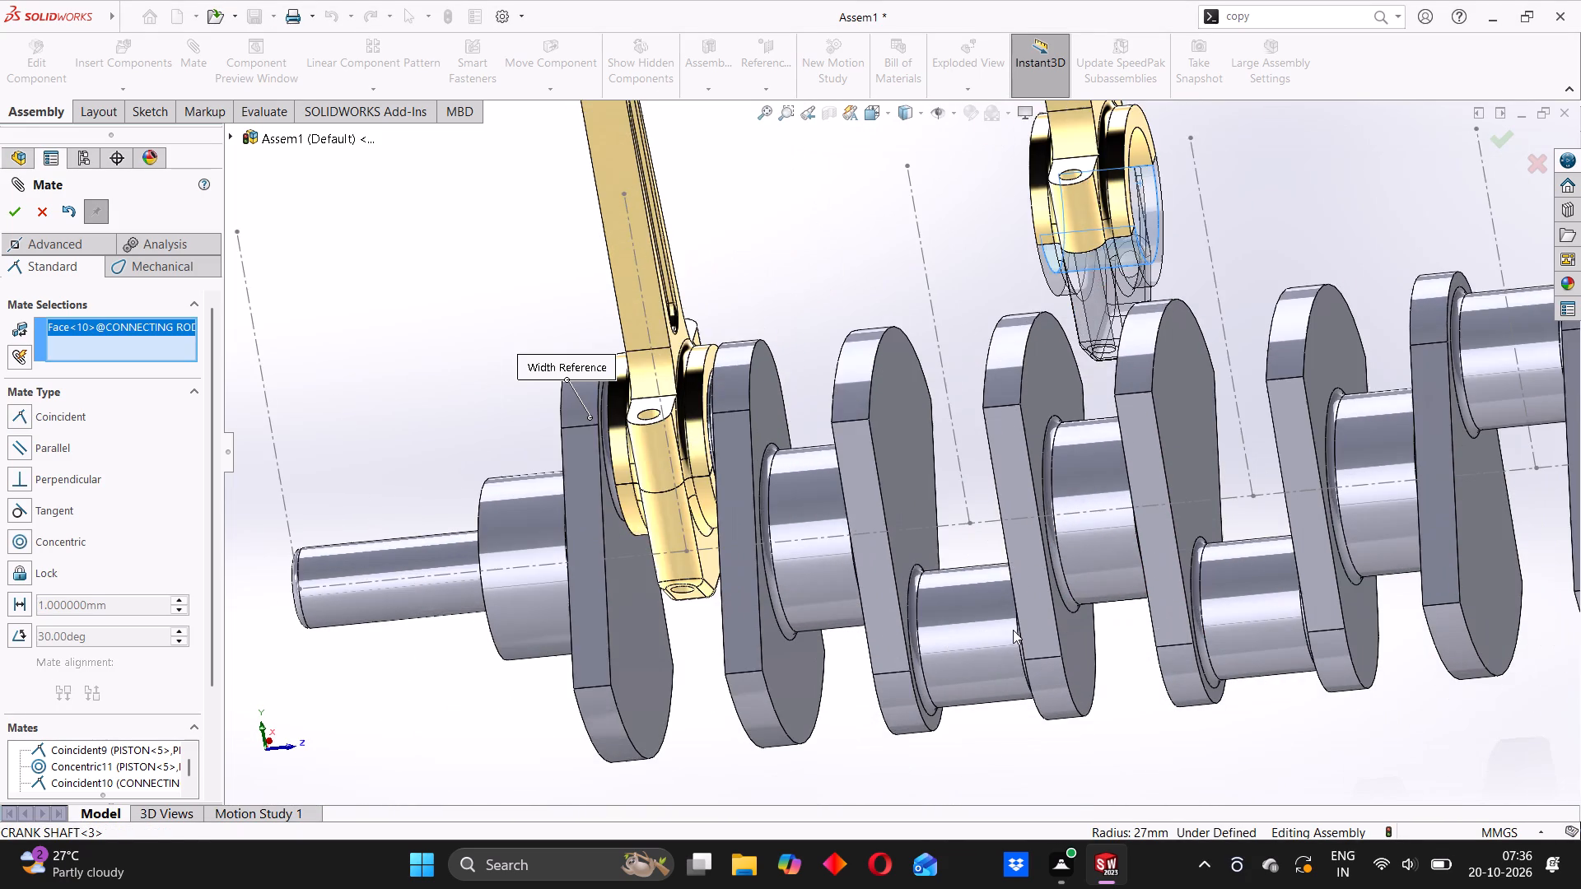
middle_drag(1013, 630, 1028, 617)
click(975, 648)
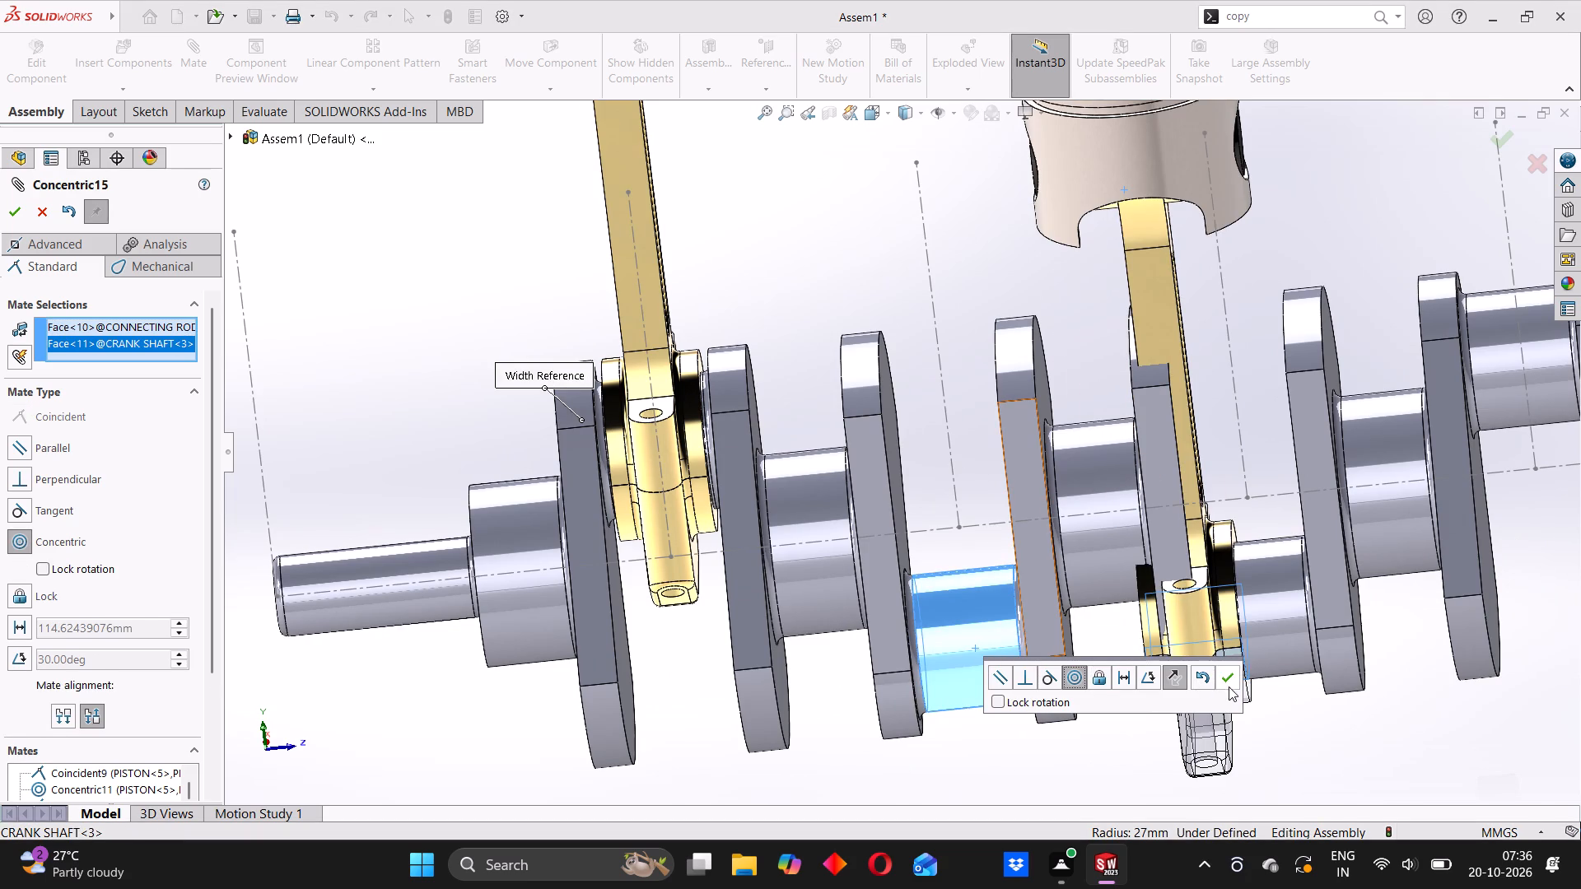
click(1229, 686)
Slide the copied set along the second crankpin and mate its piston's outer face concentric with the vertical sketch line there.
drag(1163, 297, 1026, 330)
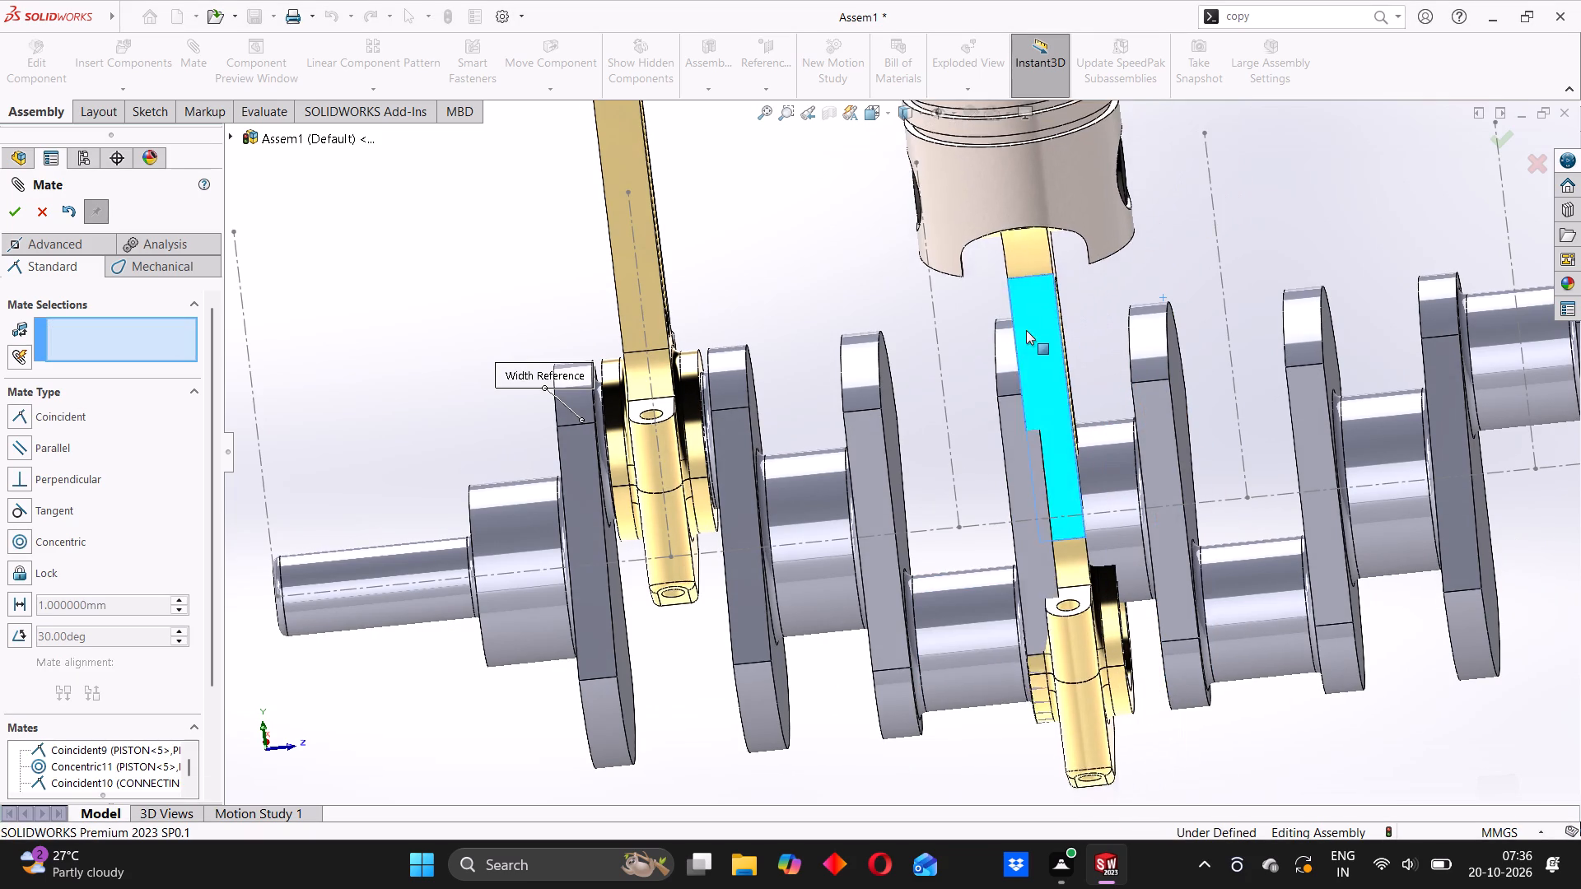
drag(1026, 330, 976, 337)
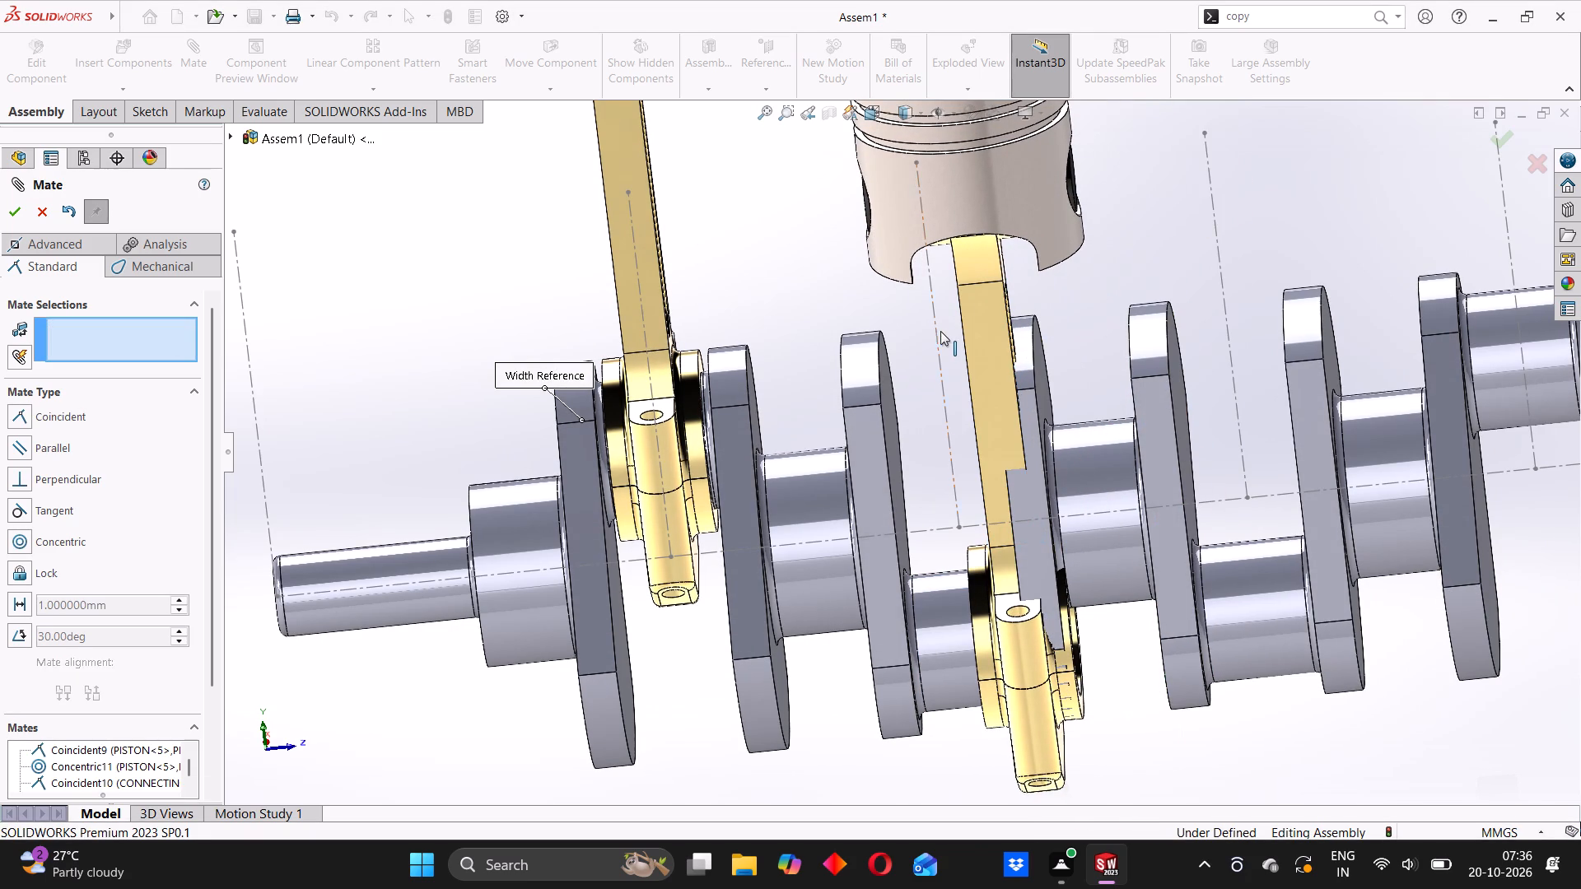
click(937, 333)
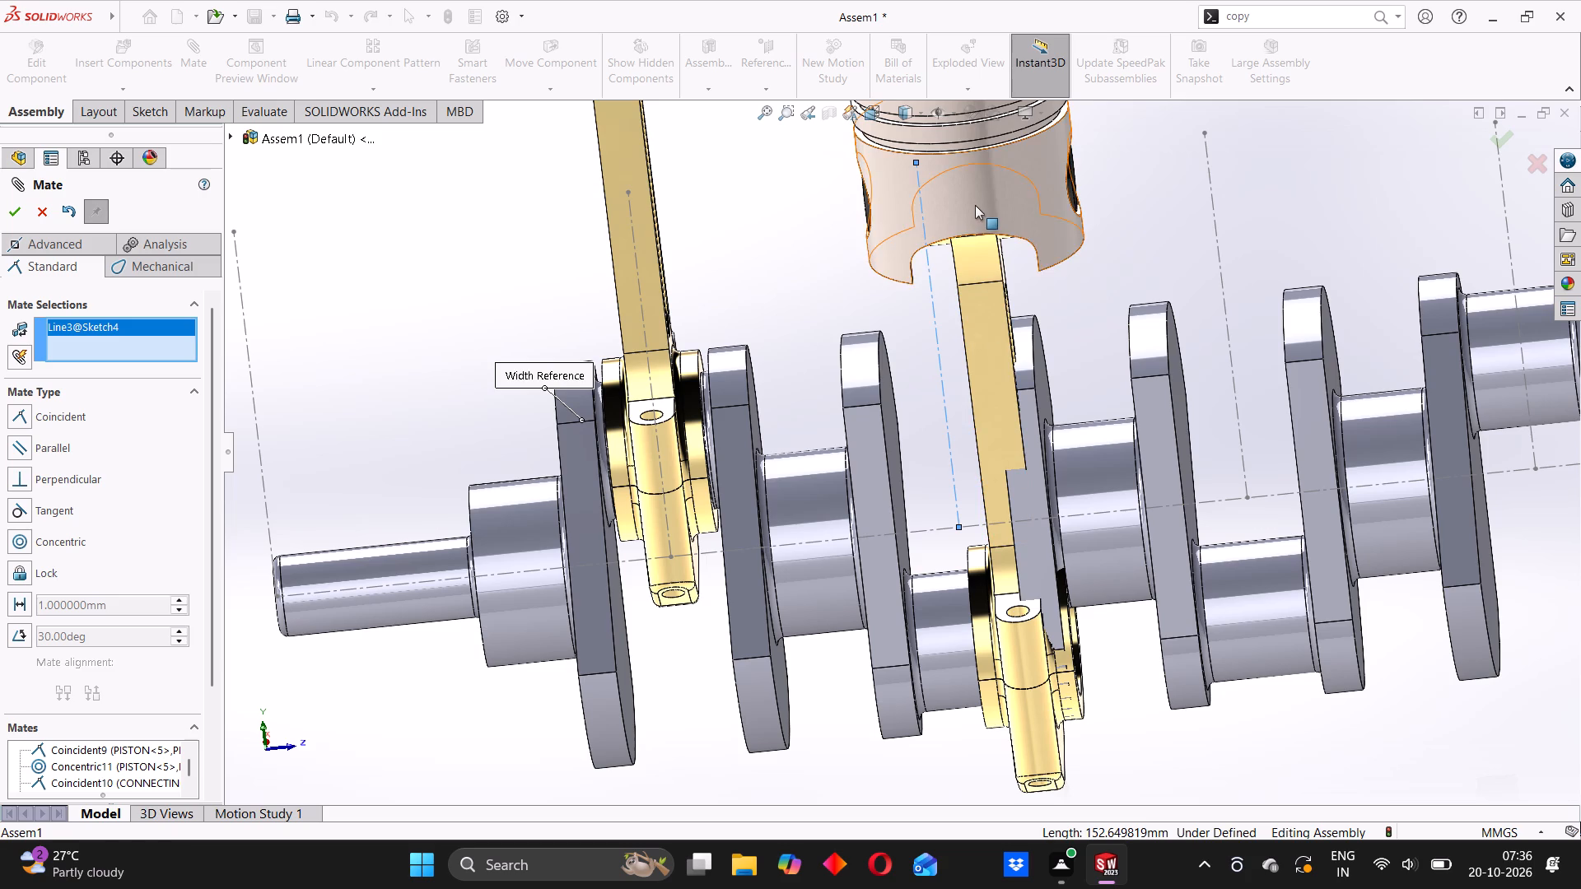
click(971, 199)
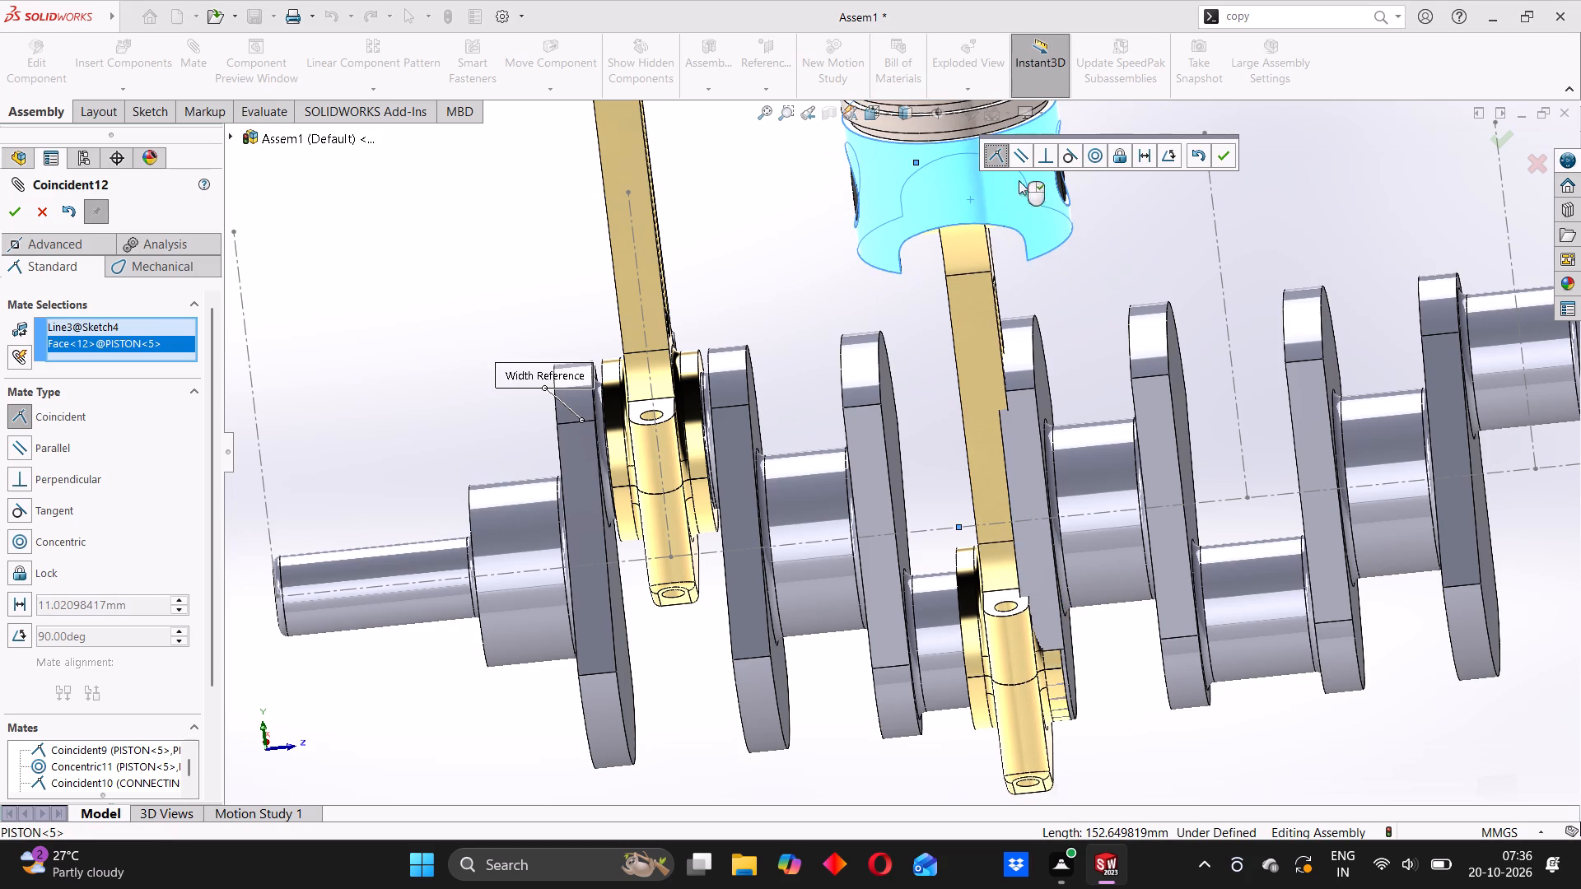
click(1100, 156)
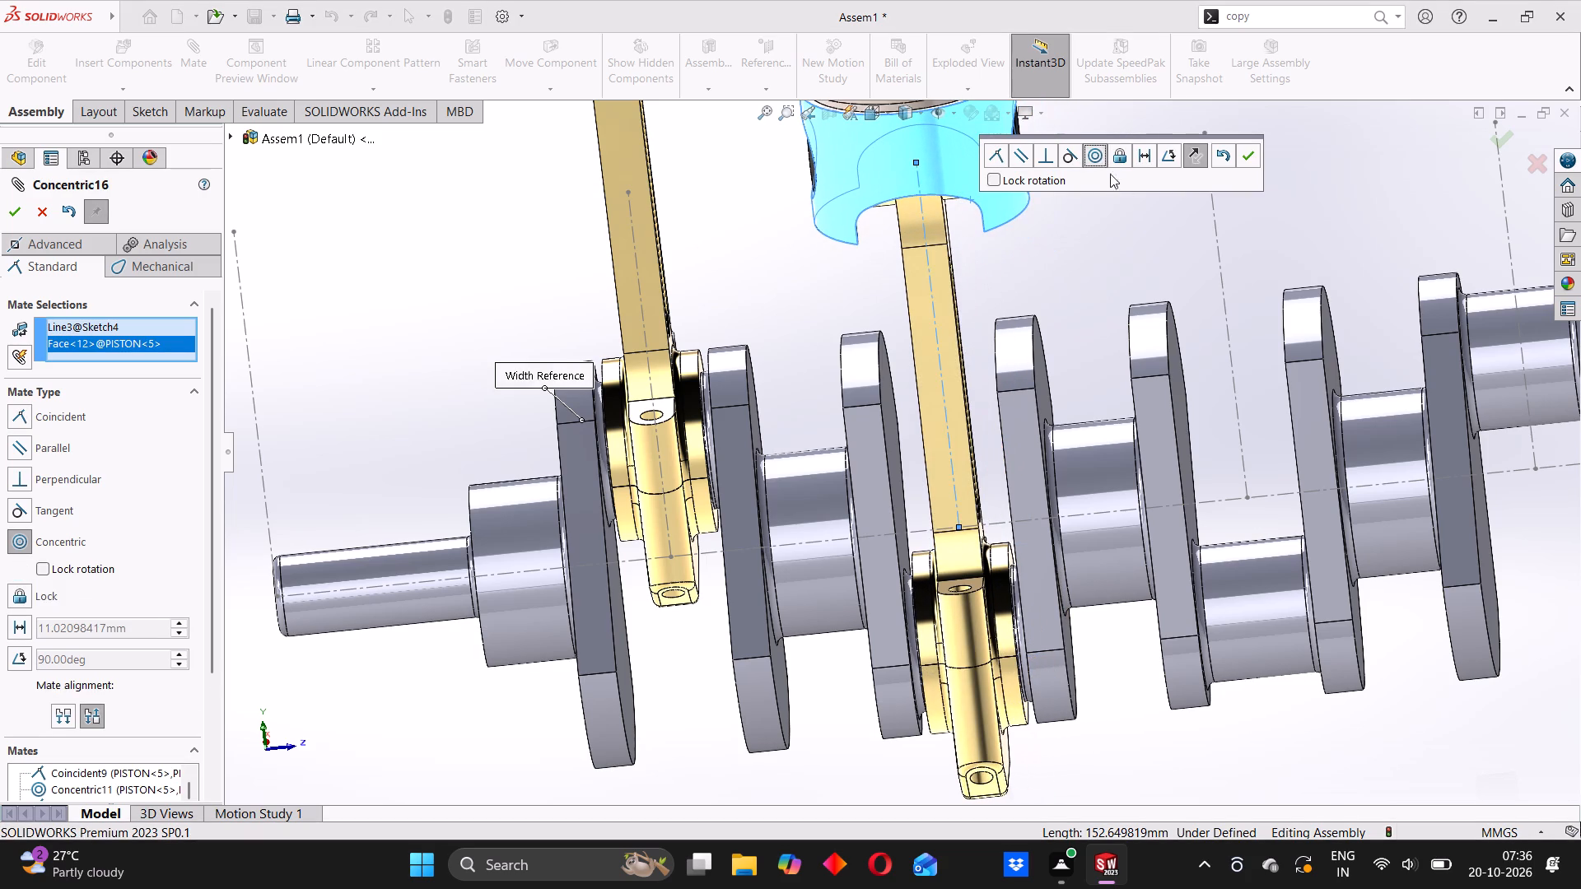
click(1243, 152)
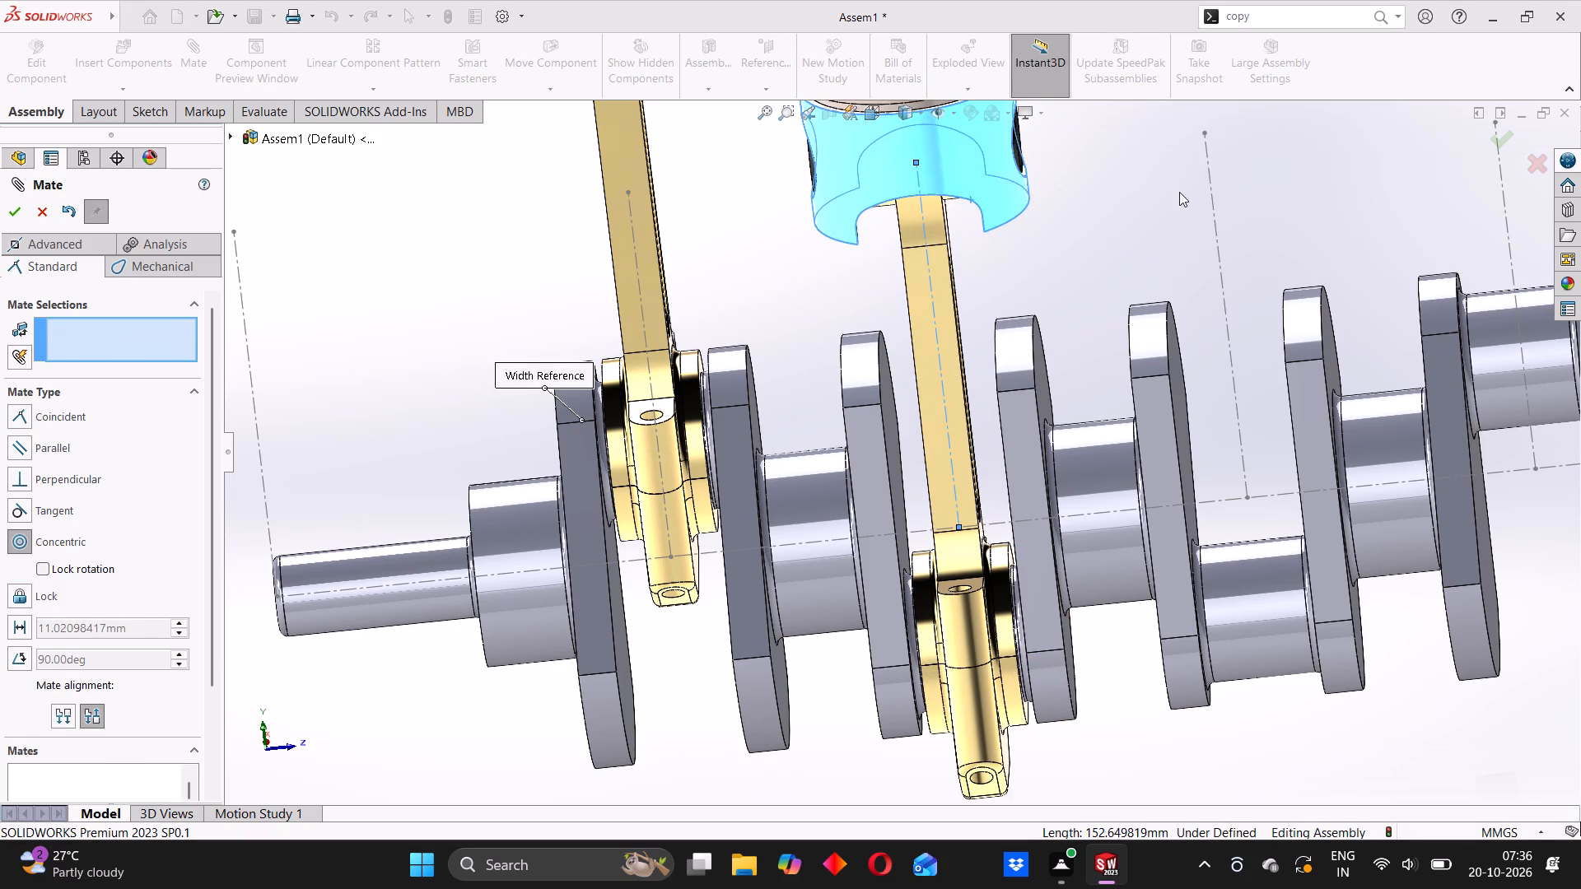
scroll(926, 356, up, 4)
middle_drag(920, 380, 1039, 400)
scroll(1042, 402, up, 1)
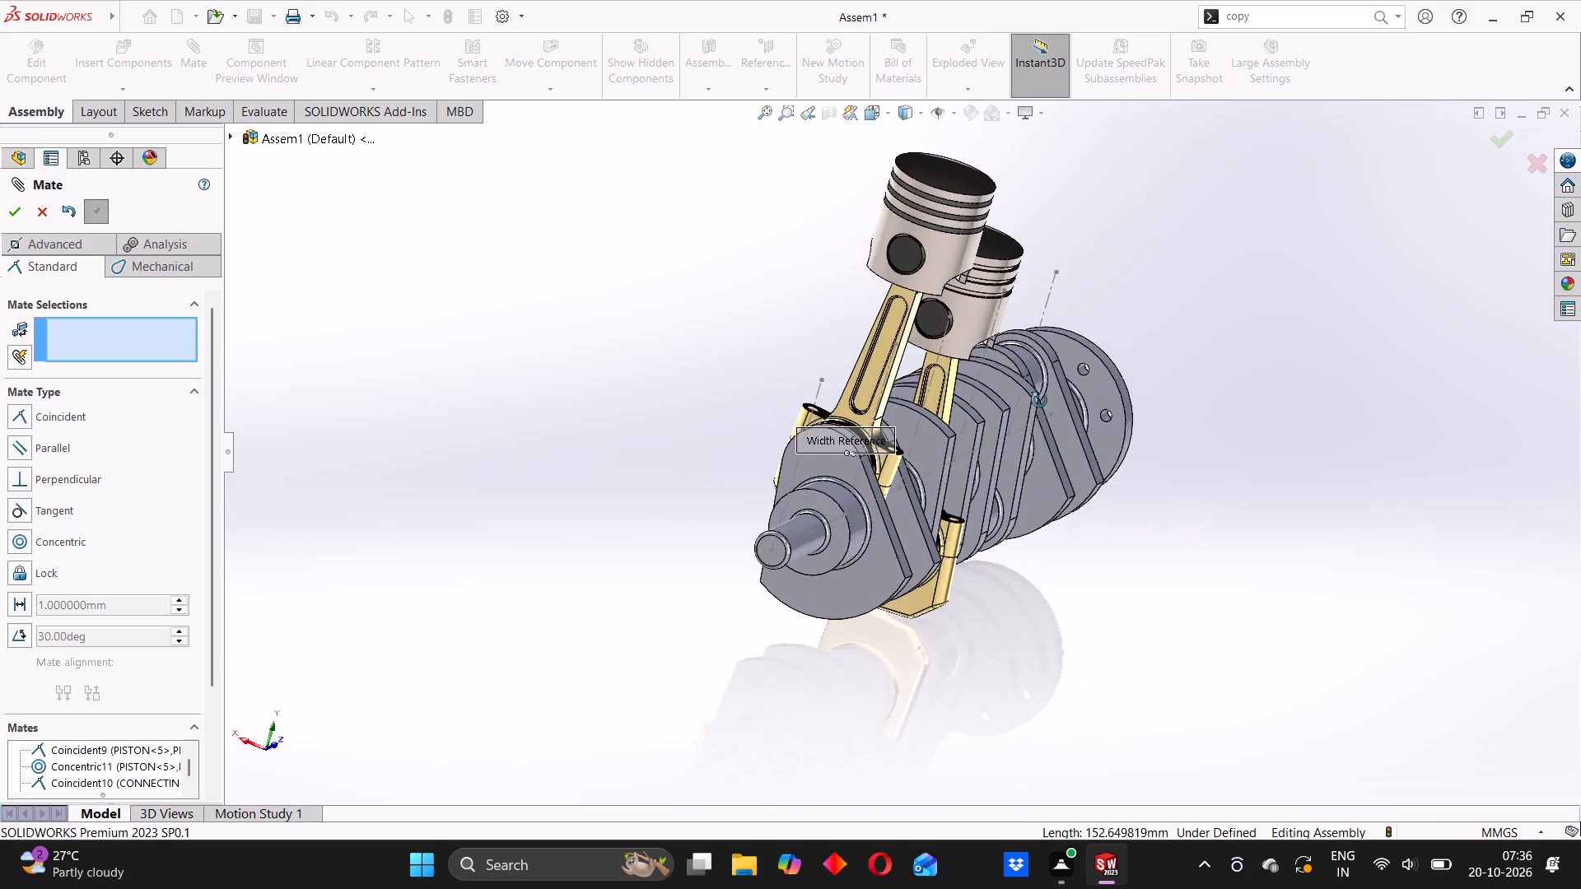
middle_drag(1039, 400, 944, 376)
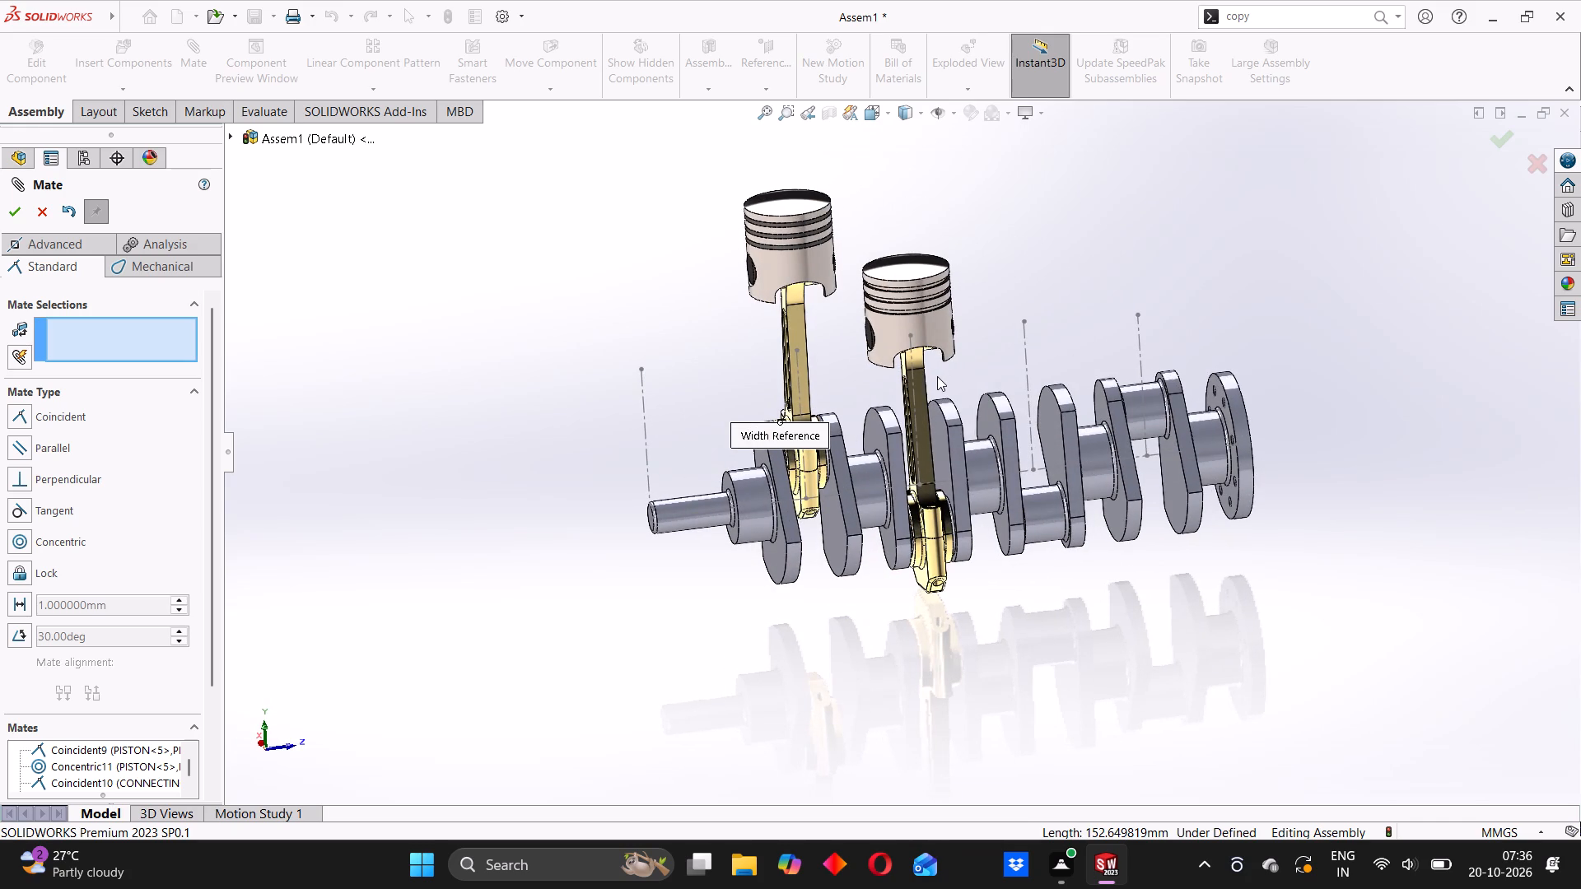
middle_drag(898, 481, 883, 449)
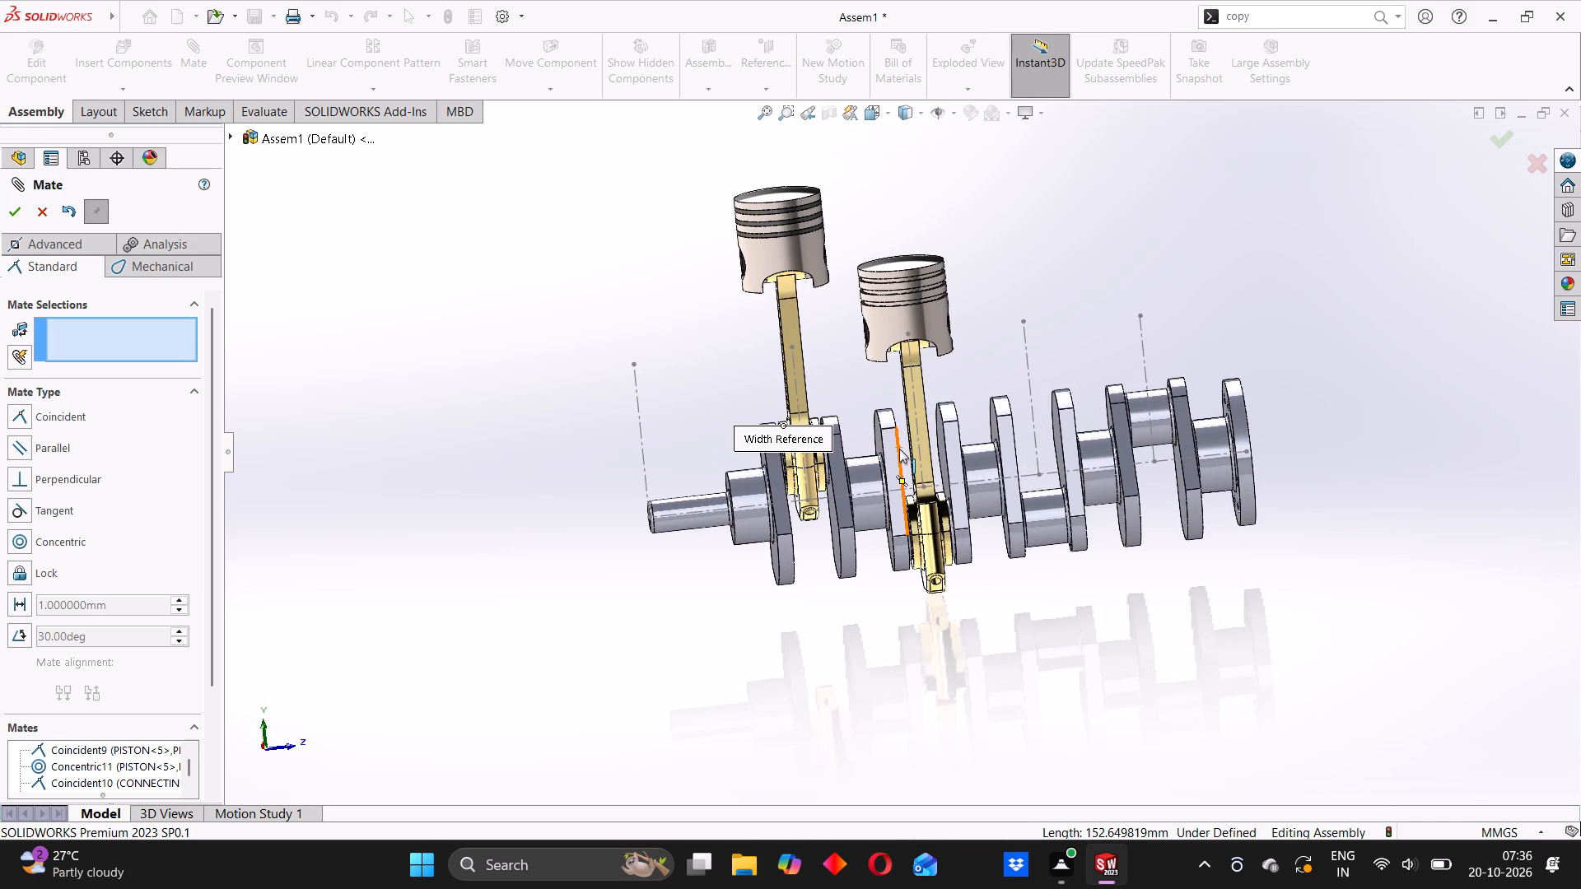
click(571, 310)
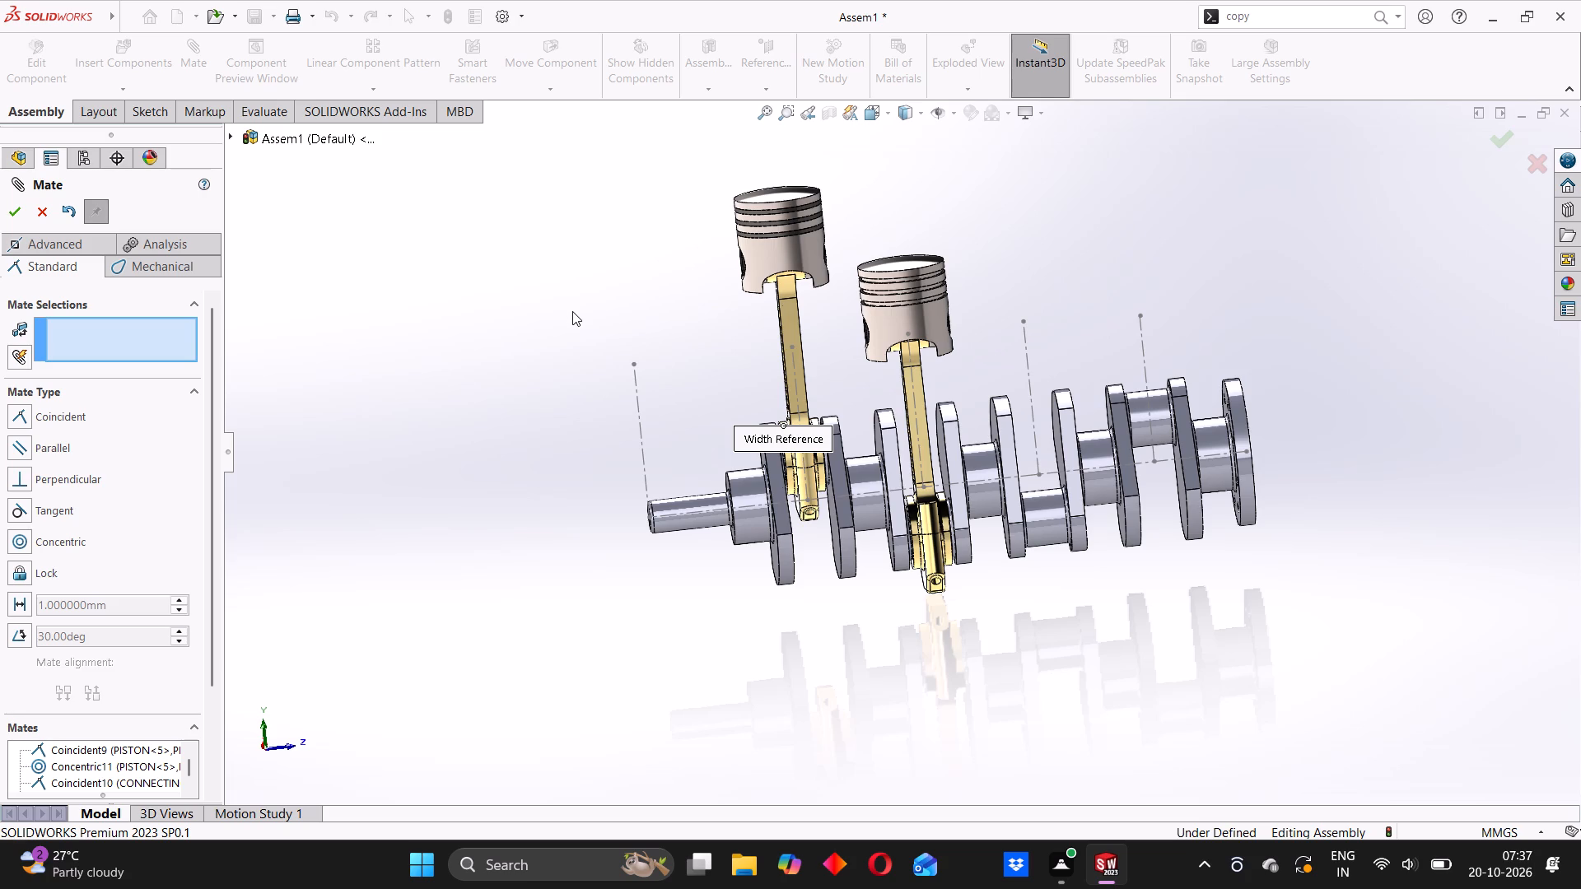
click(46, 216)
Examine how the first and second piston and rod sets sit on the crankshaft, up close and from several angles.
middle_drag(842, 539, 797, 479)
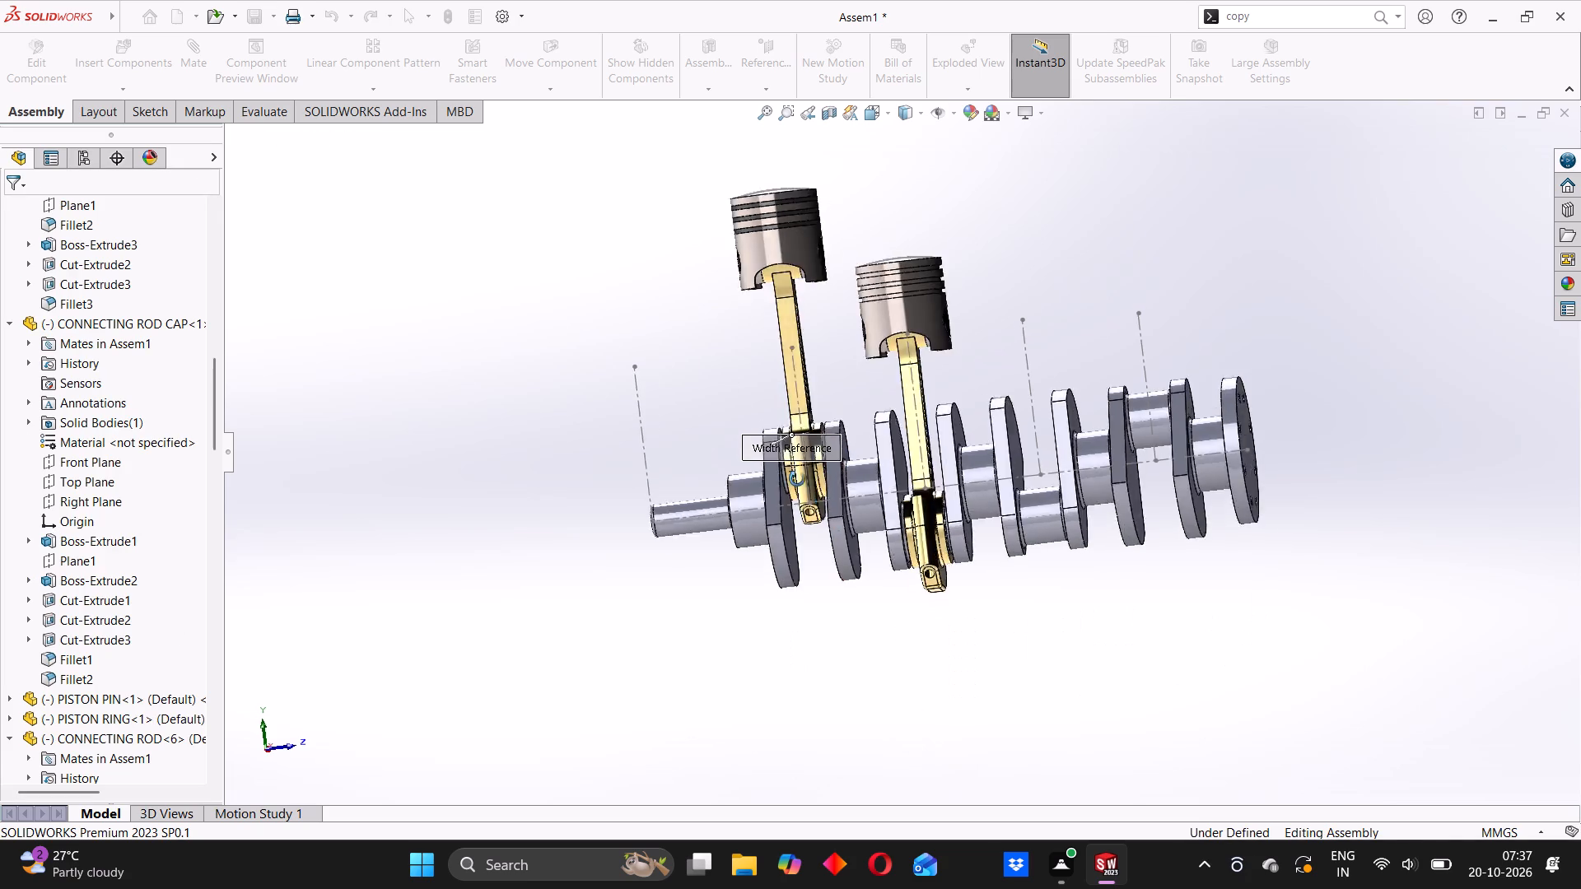
middle_drag(797, 479, 825, 591)
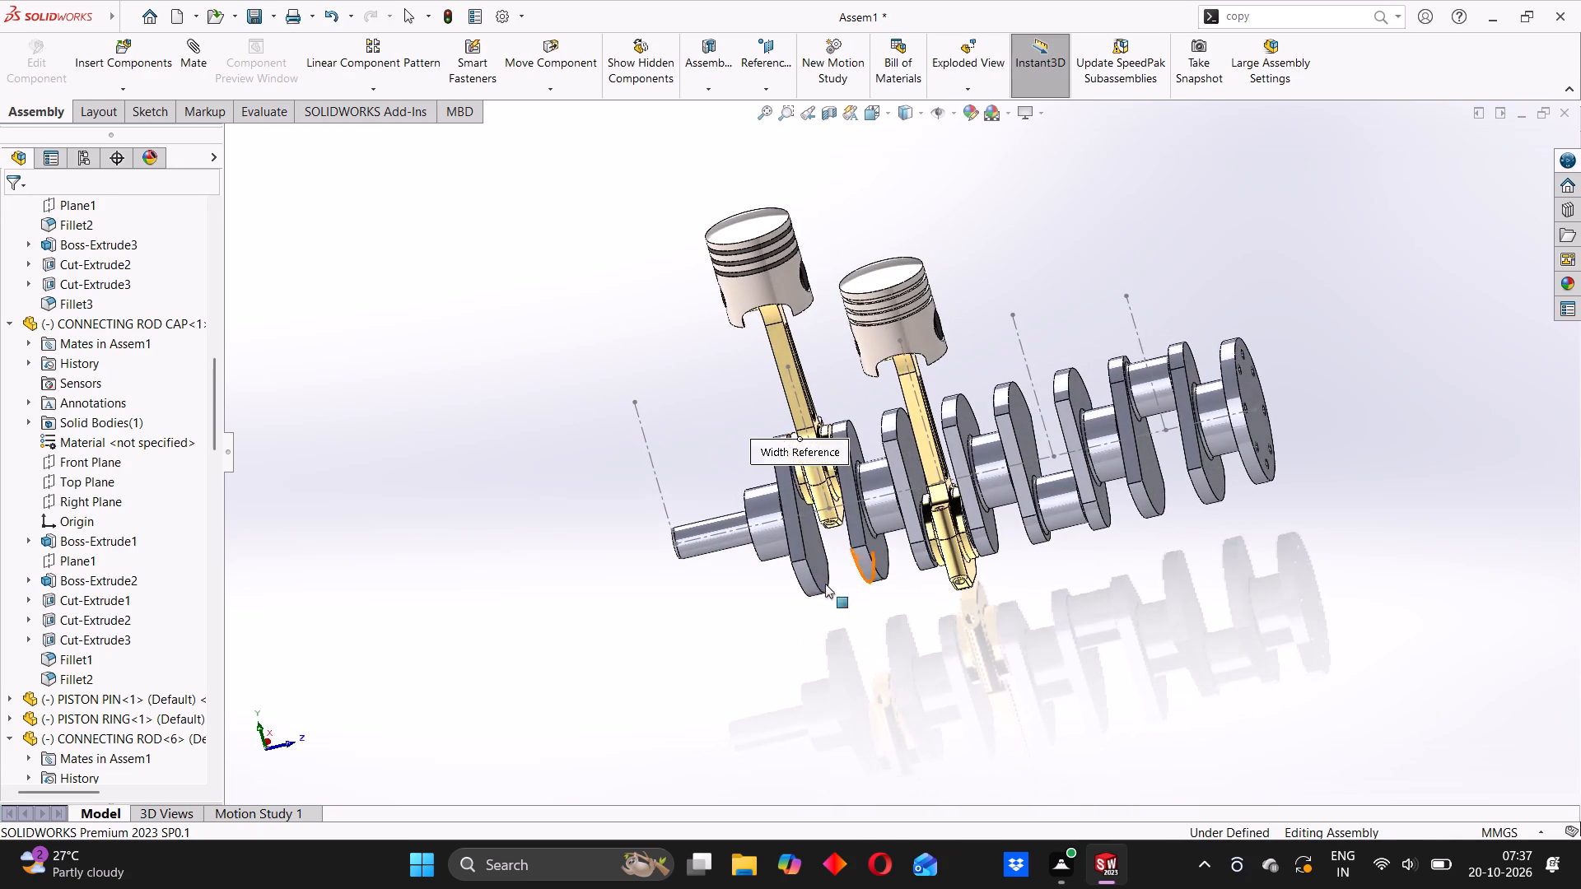
scroll(798, 495, down, 6)
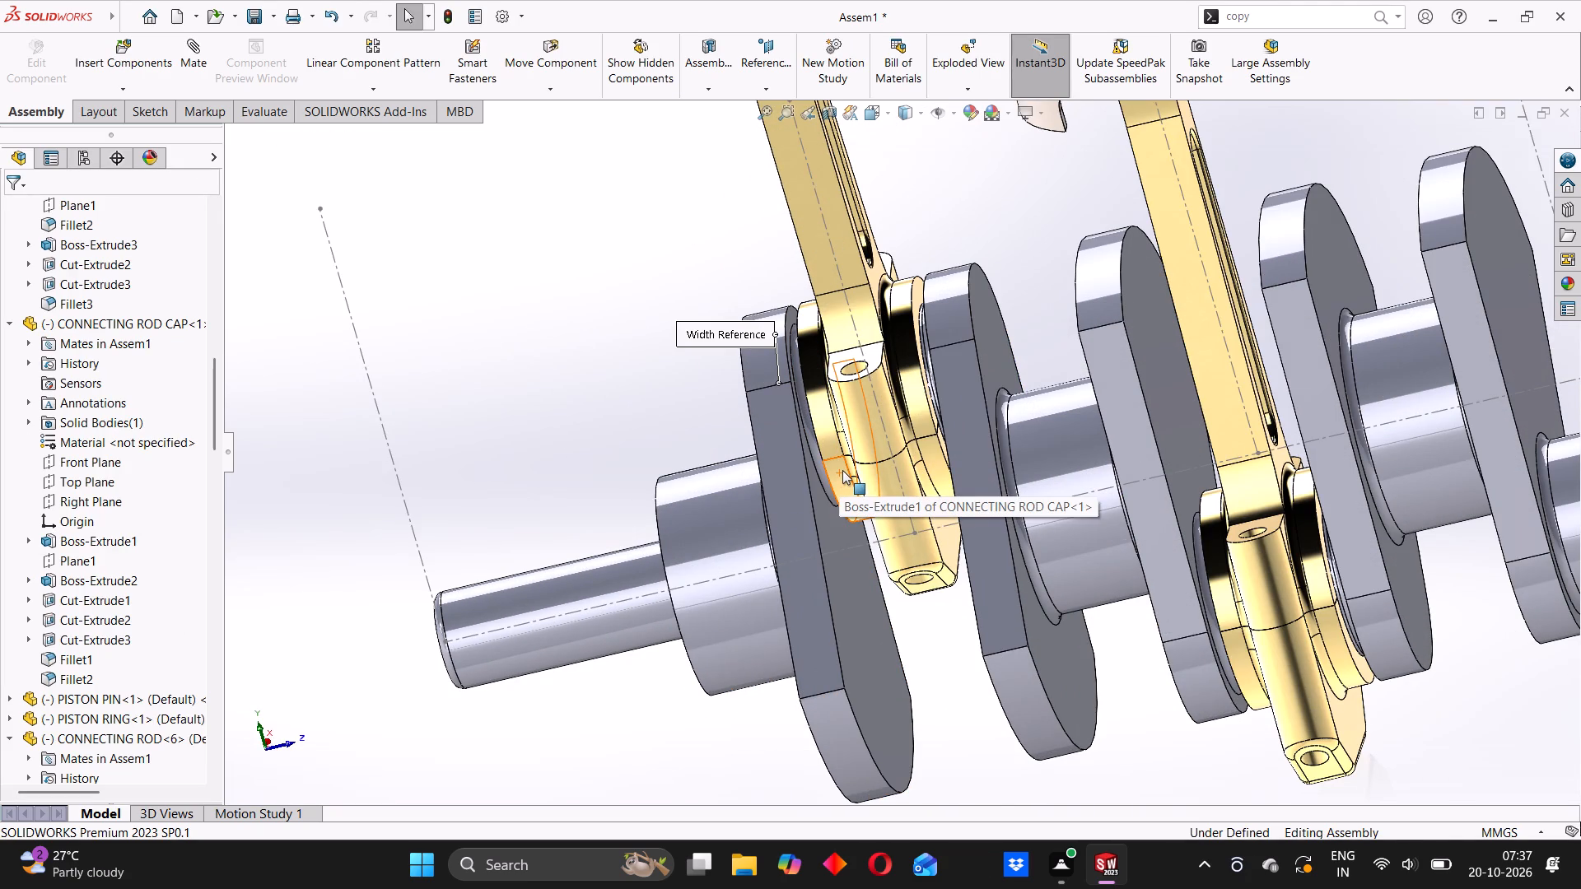
scroll(842, 385, down, 3)
middle_drag(815, 395, 839, 399)
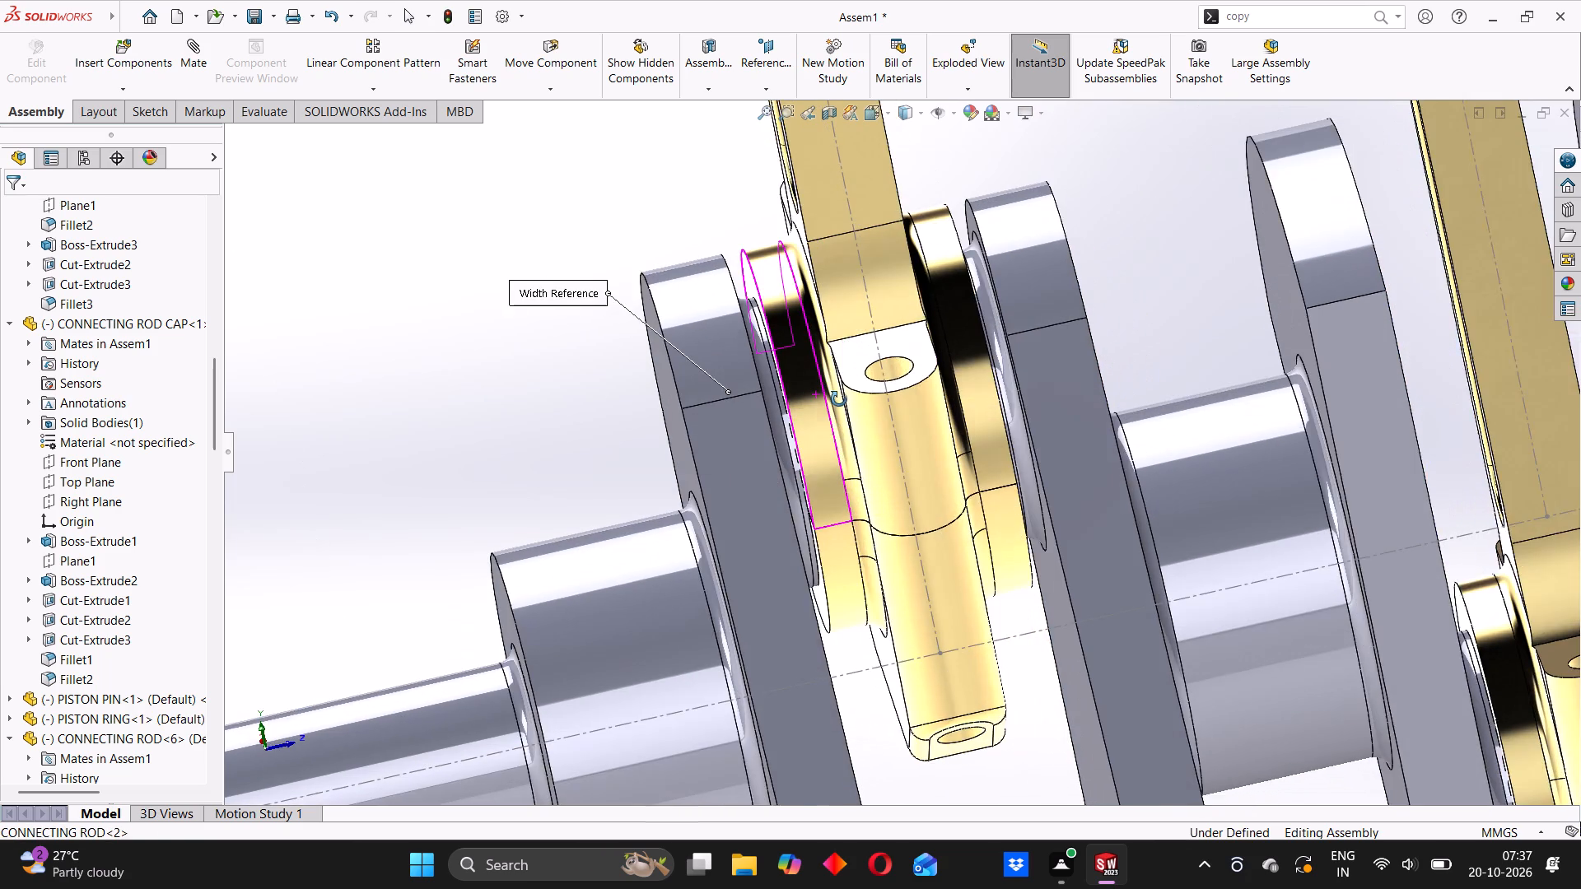
middle_drag(839, 399, 818, 407)
scroll(818, 407, up, 5)
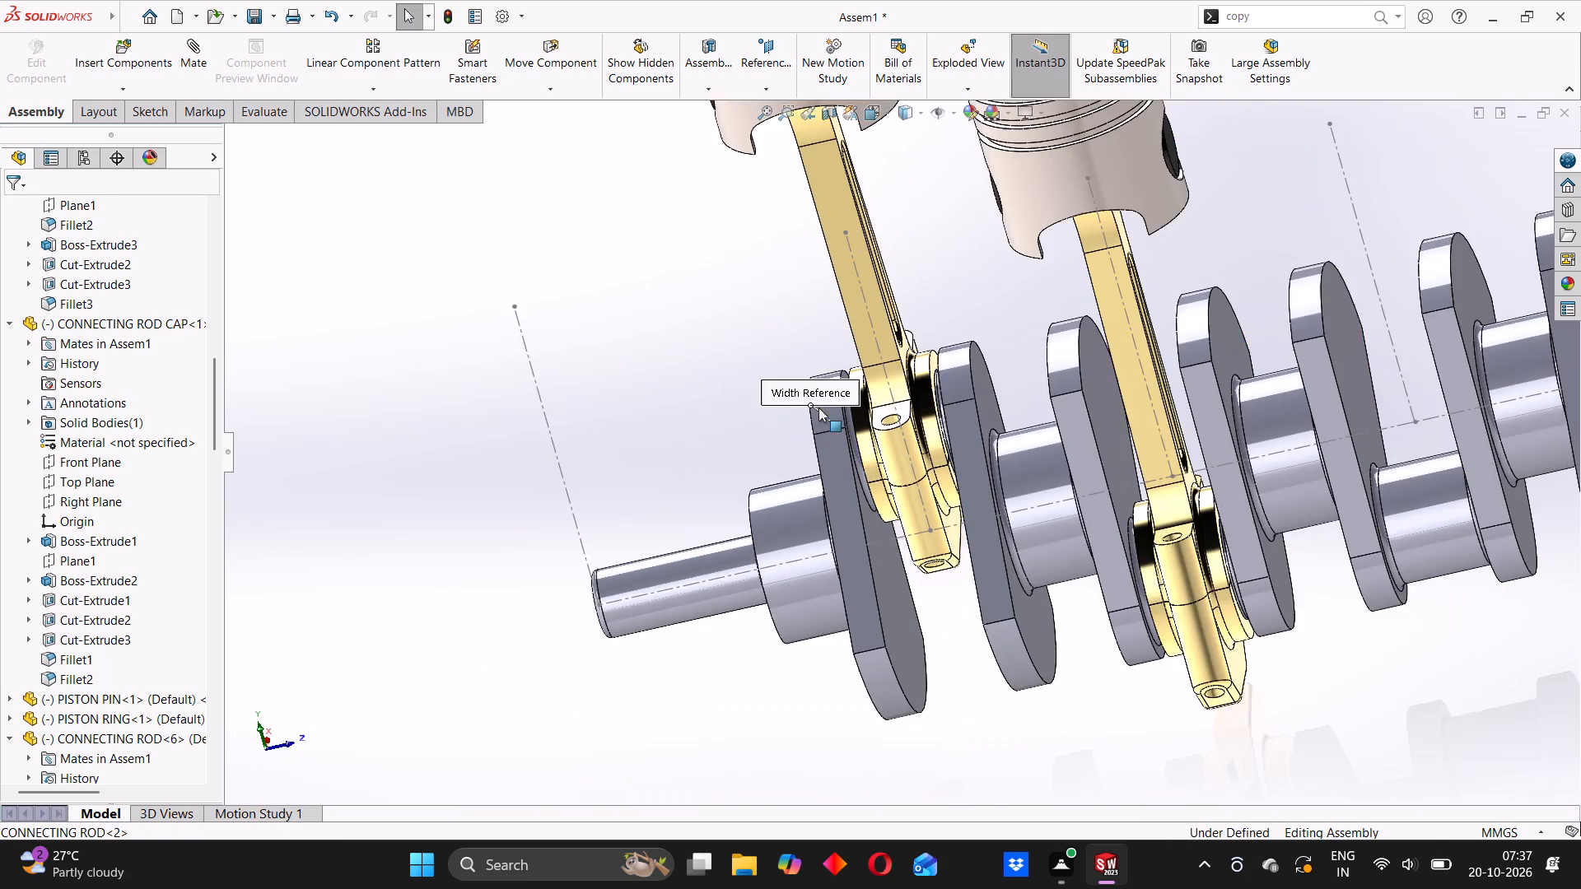
scroll(829, 407, up, 4)
middle_drag(1076, 402, 1065, 502)
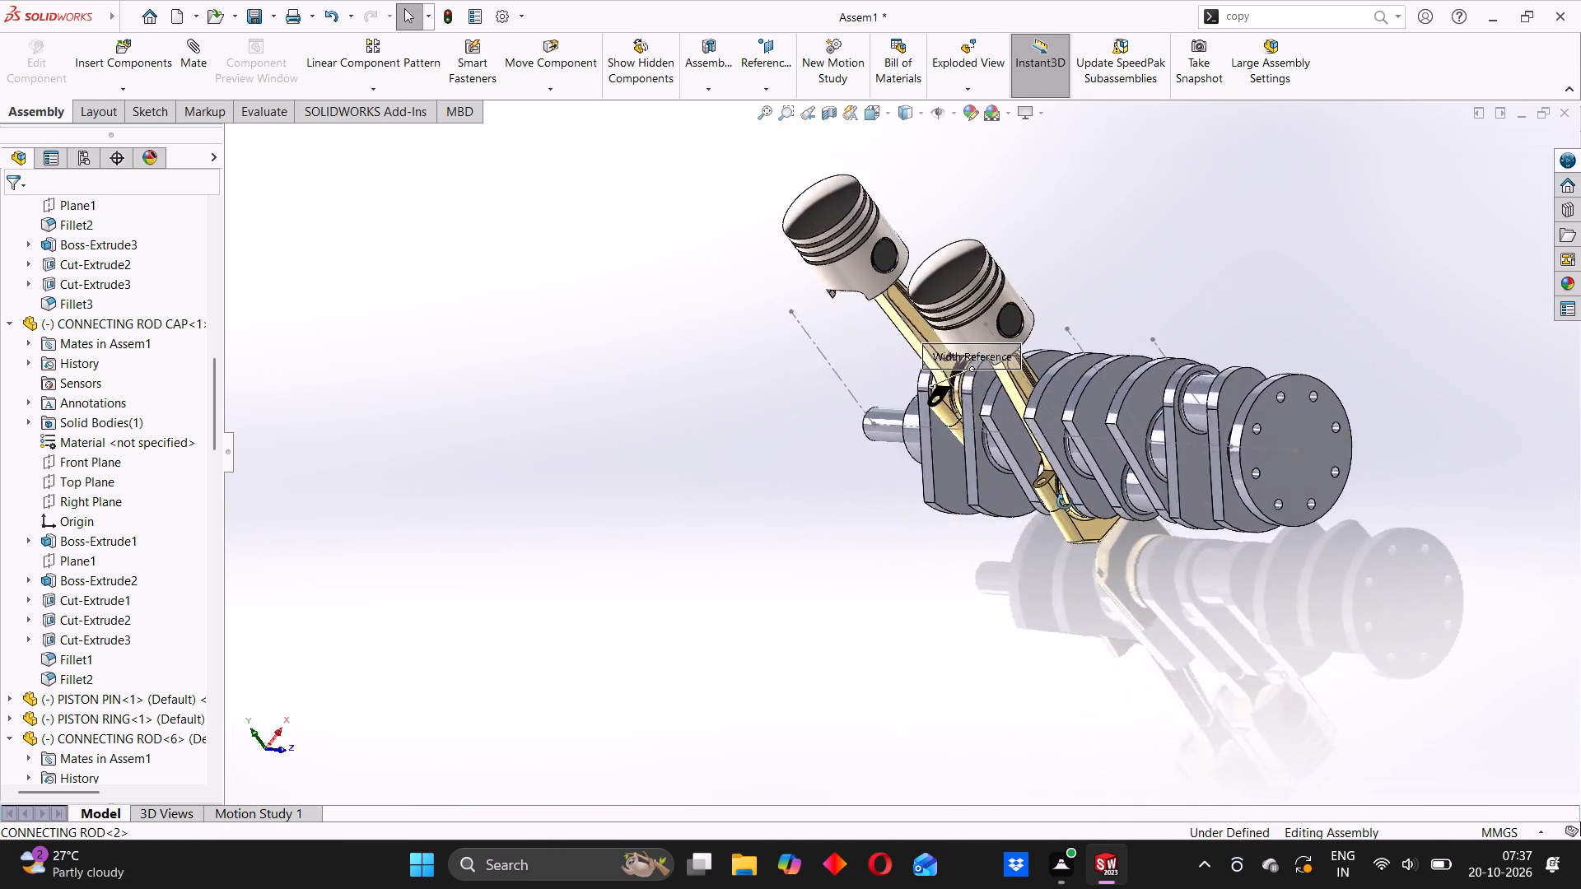
middle_drag(1065, 502, 1115, 472)
middle_drag(944, 520, 921, 470)
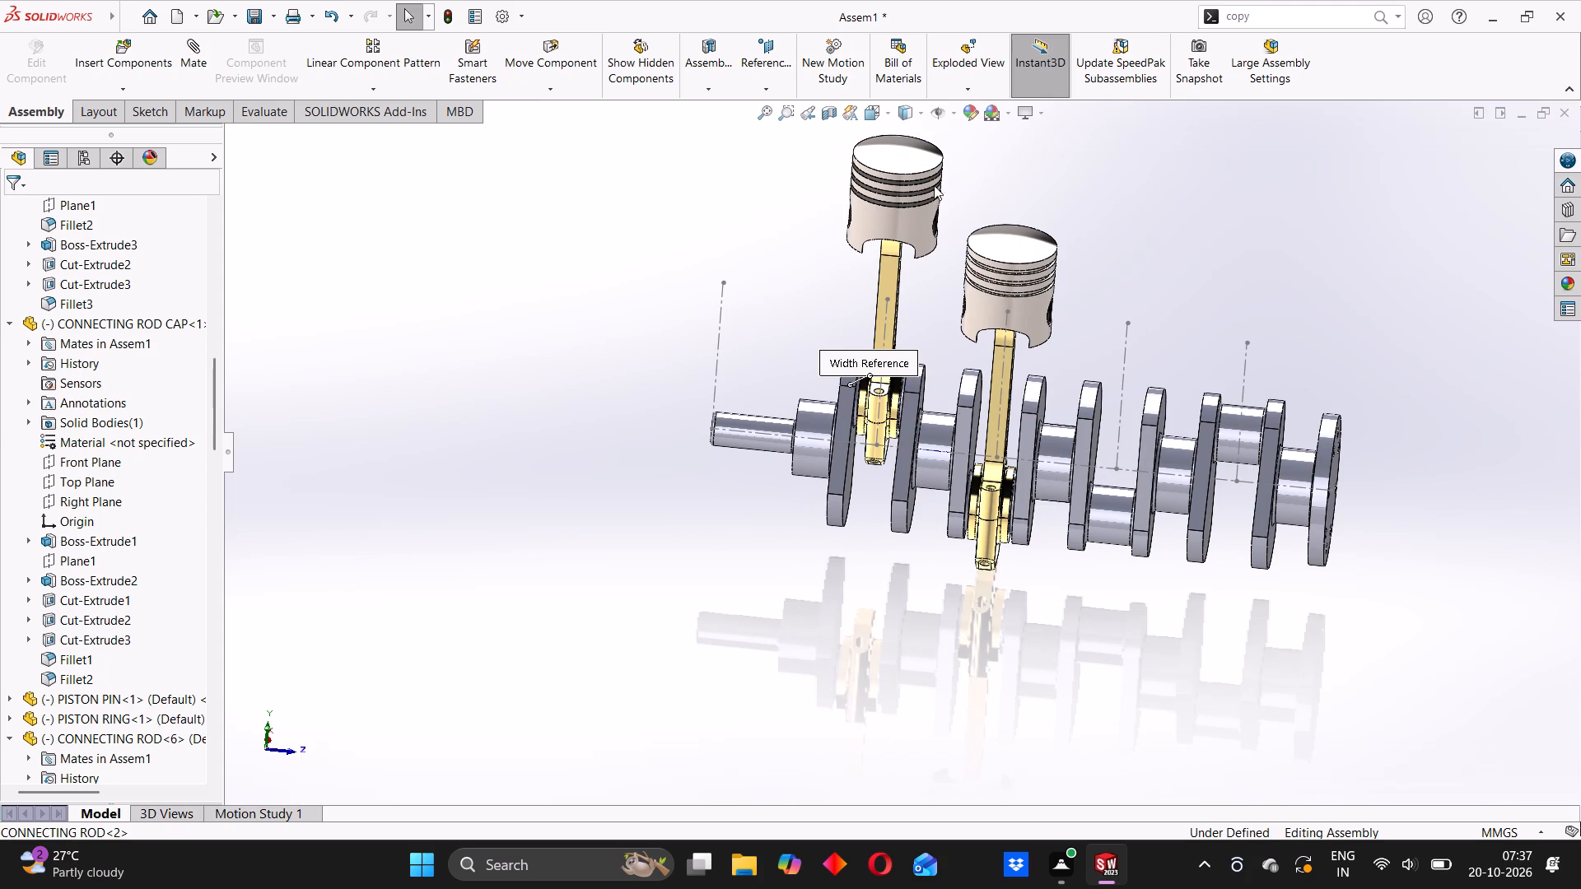
click(923, 107)
click(764, 192)
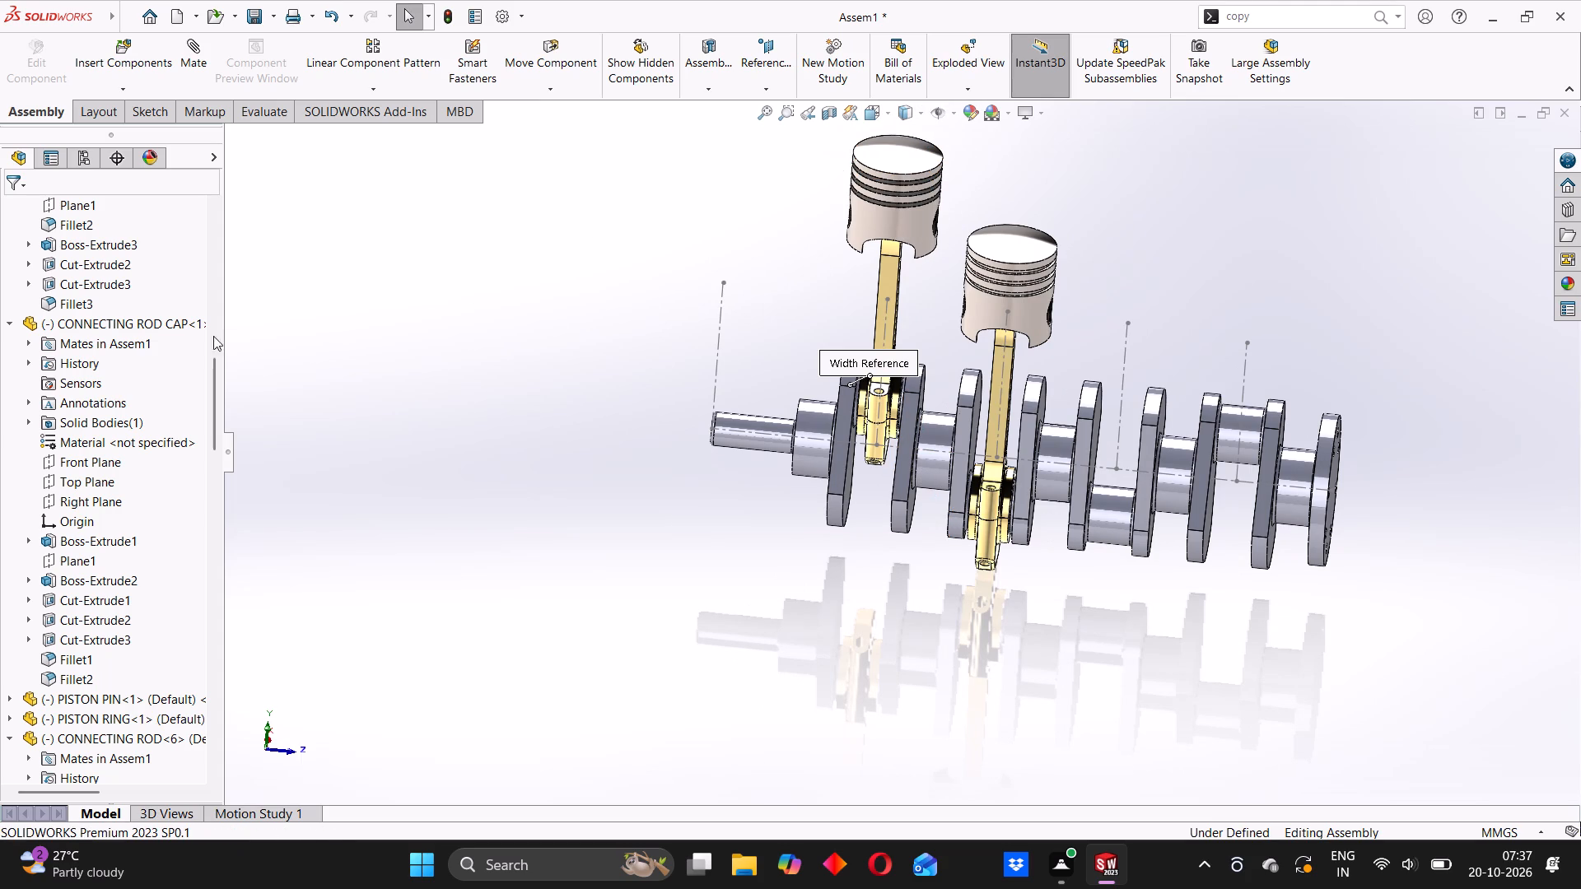
Start a new sketch on the assembly's Right Plane.
scroll(109, 338, up, 20)
scroll(109, 338, up, 4)
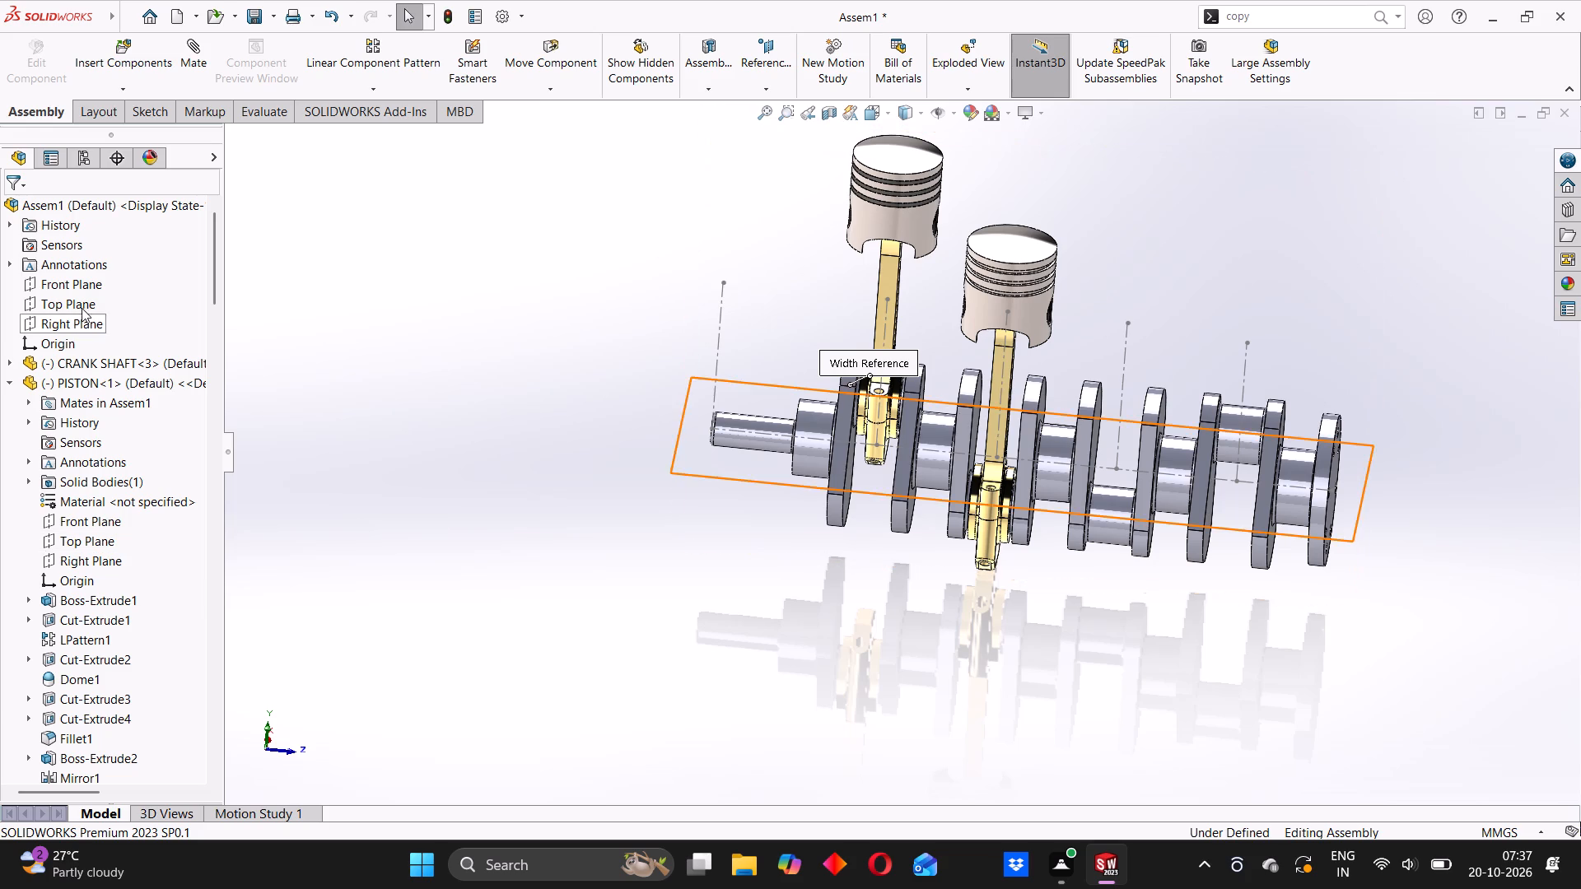
click(72, 319)
click(94, 295)
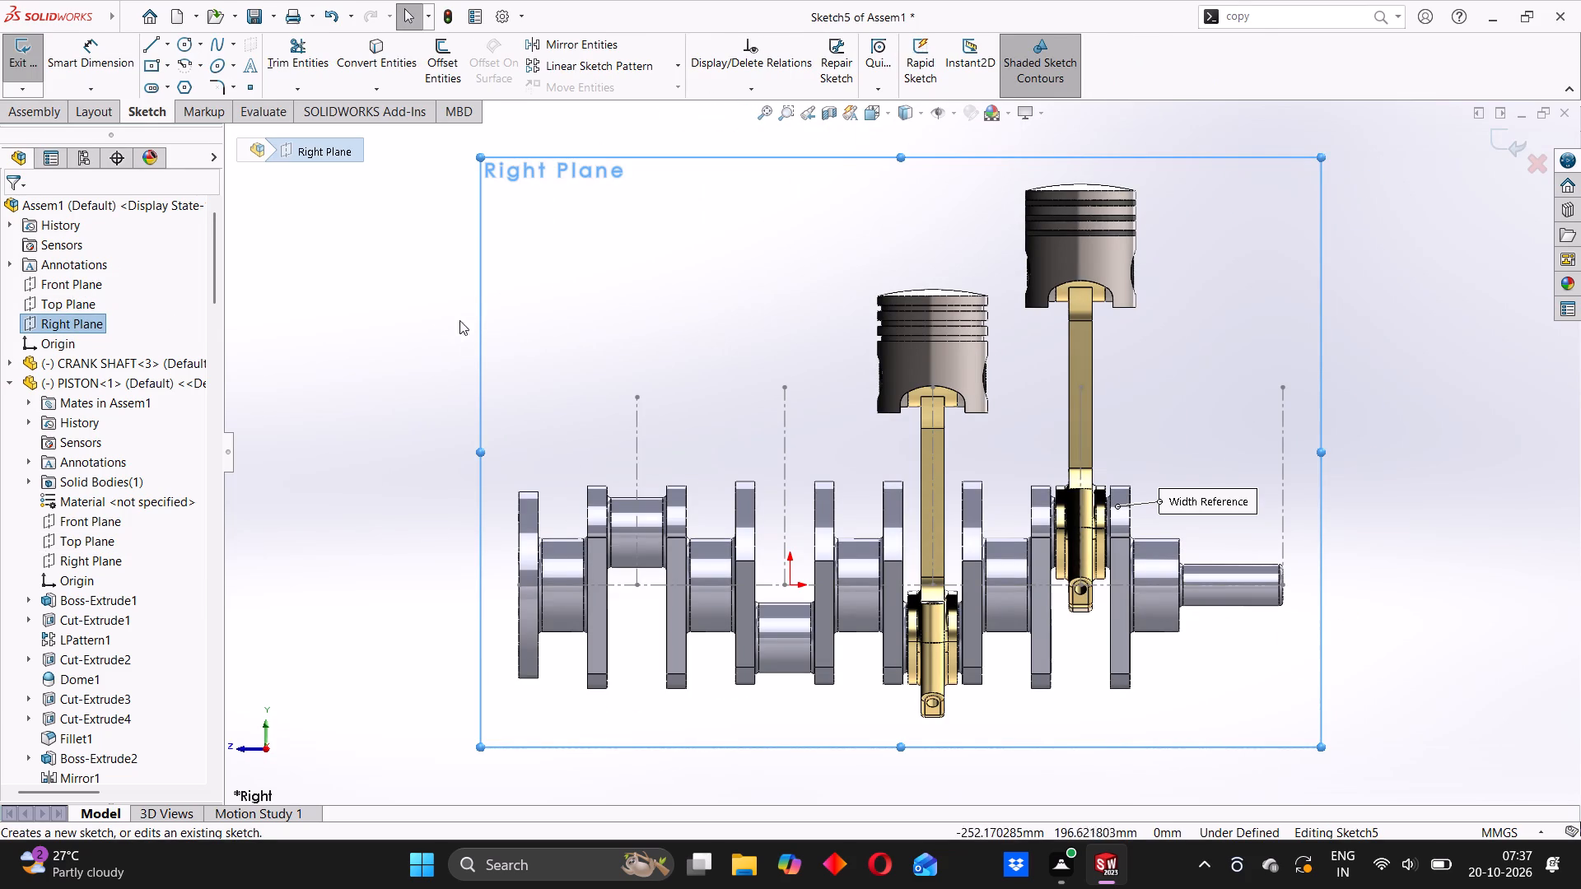
click(422, 310)
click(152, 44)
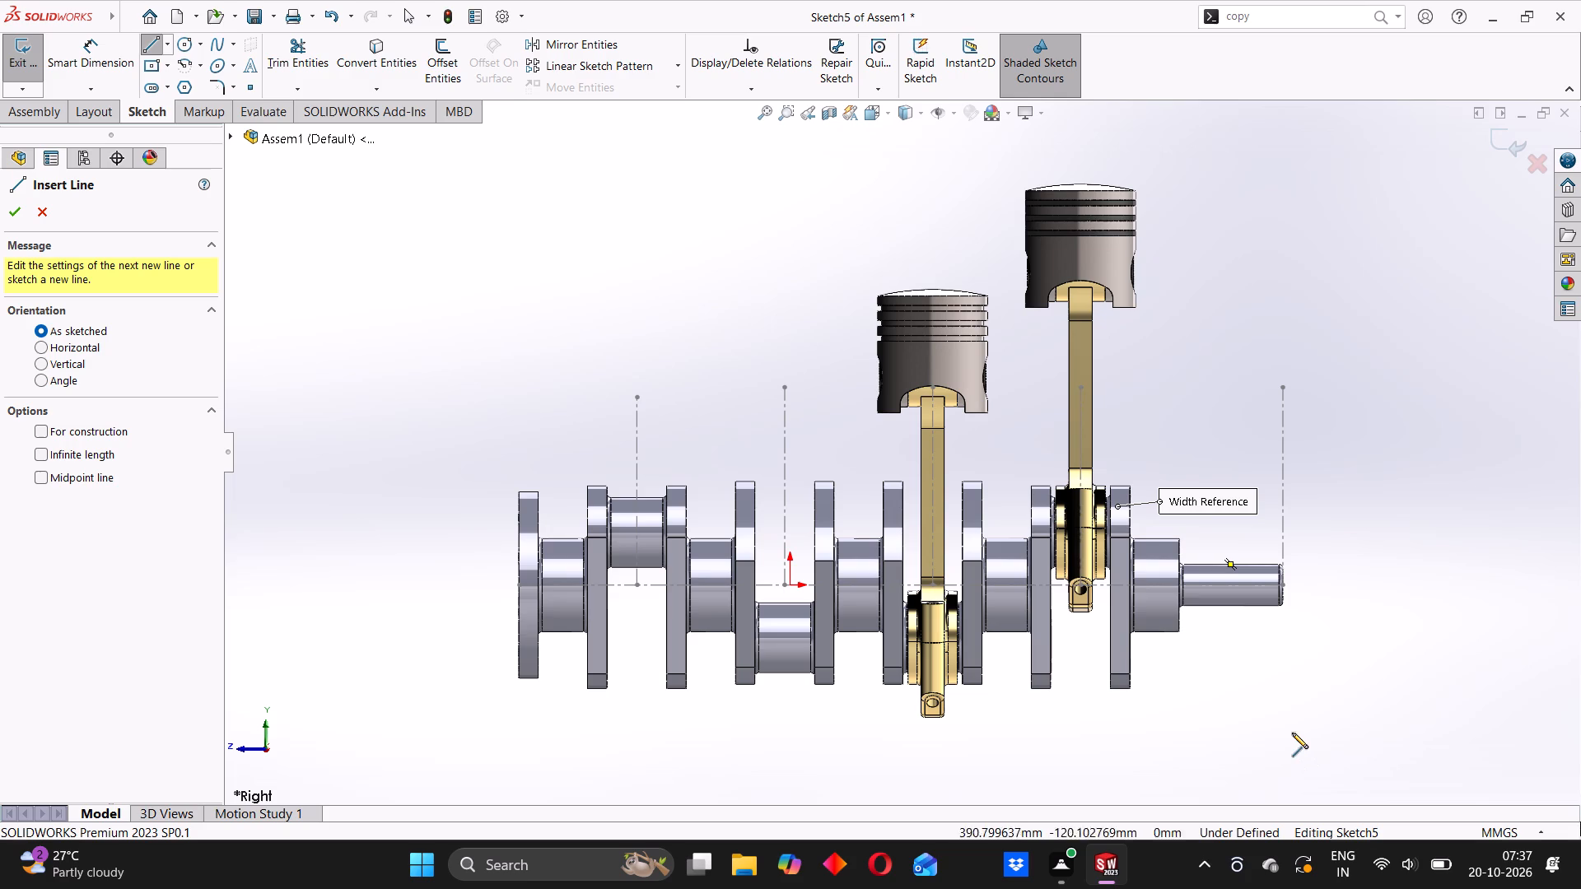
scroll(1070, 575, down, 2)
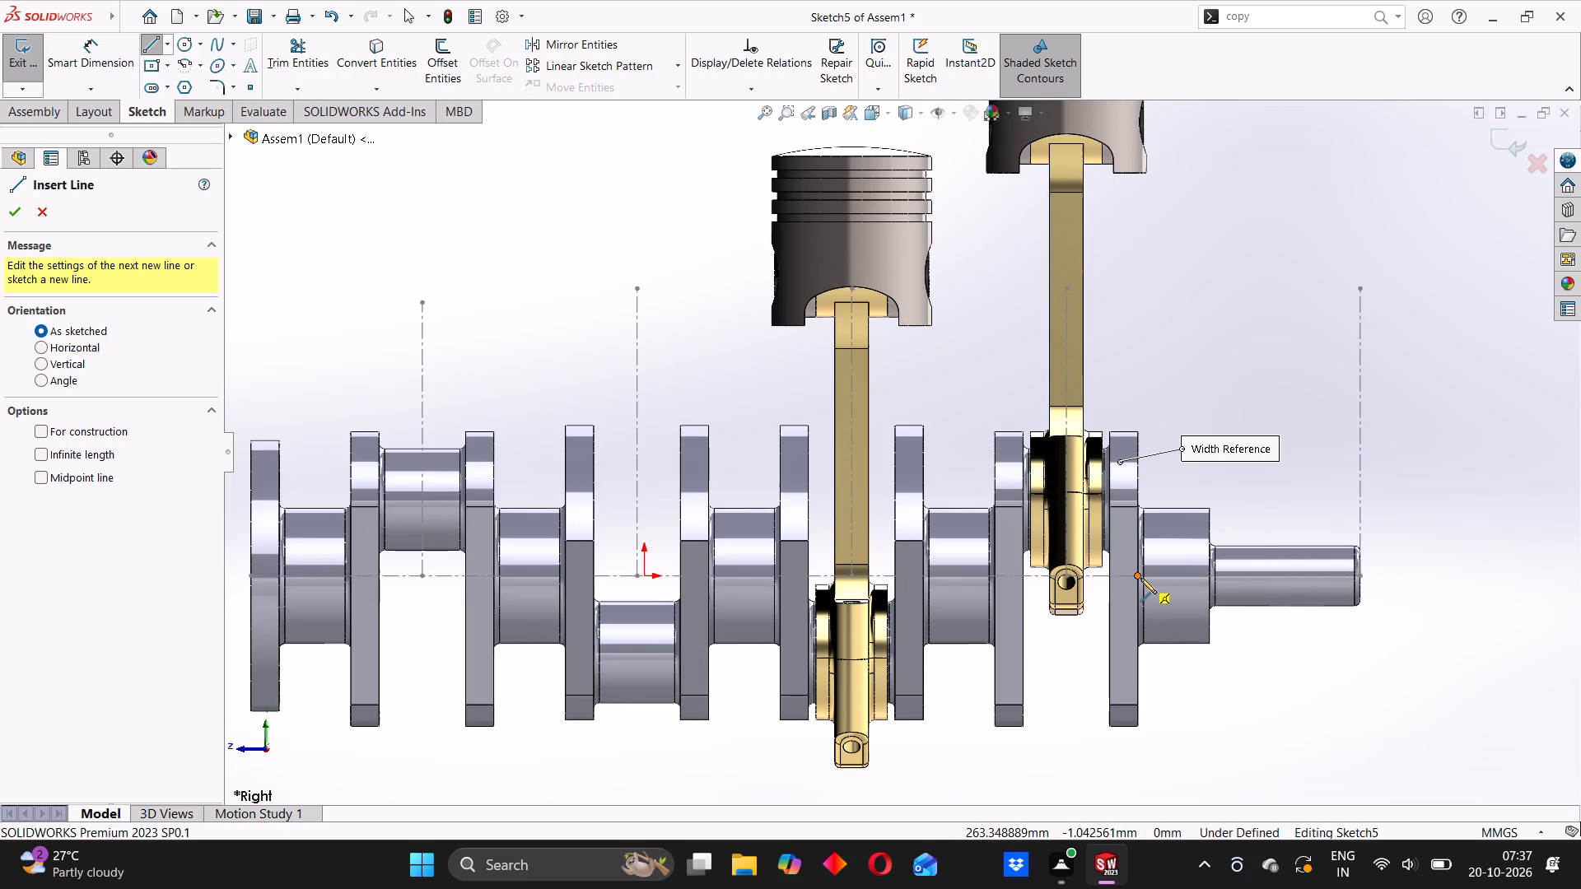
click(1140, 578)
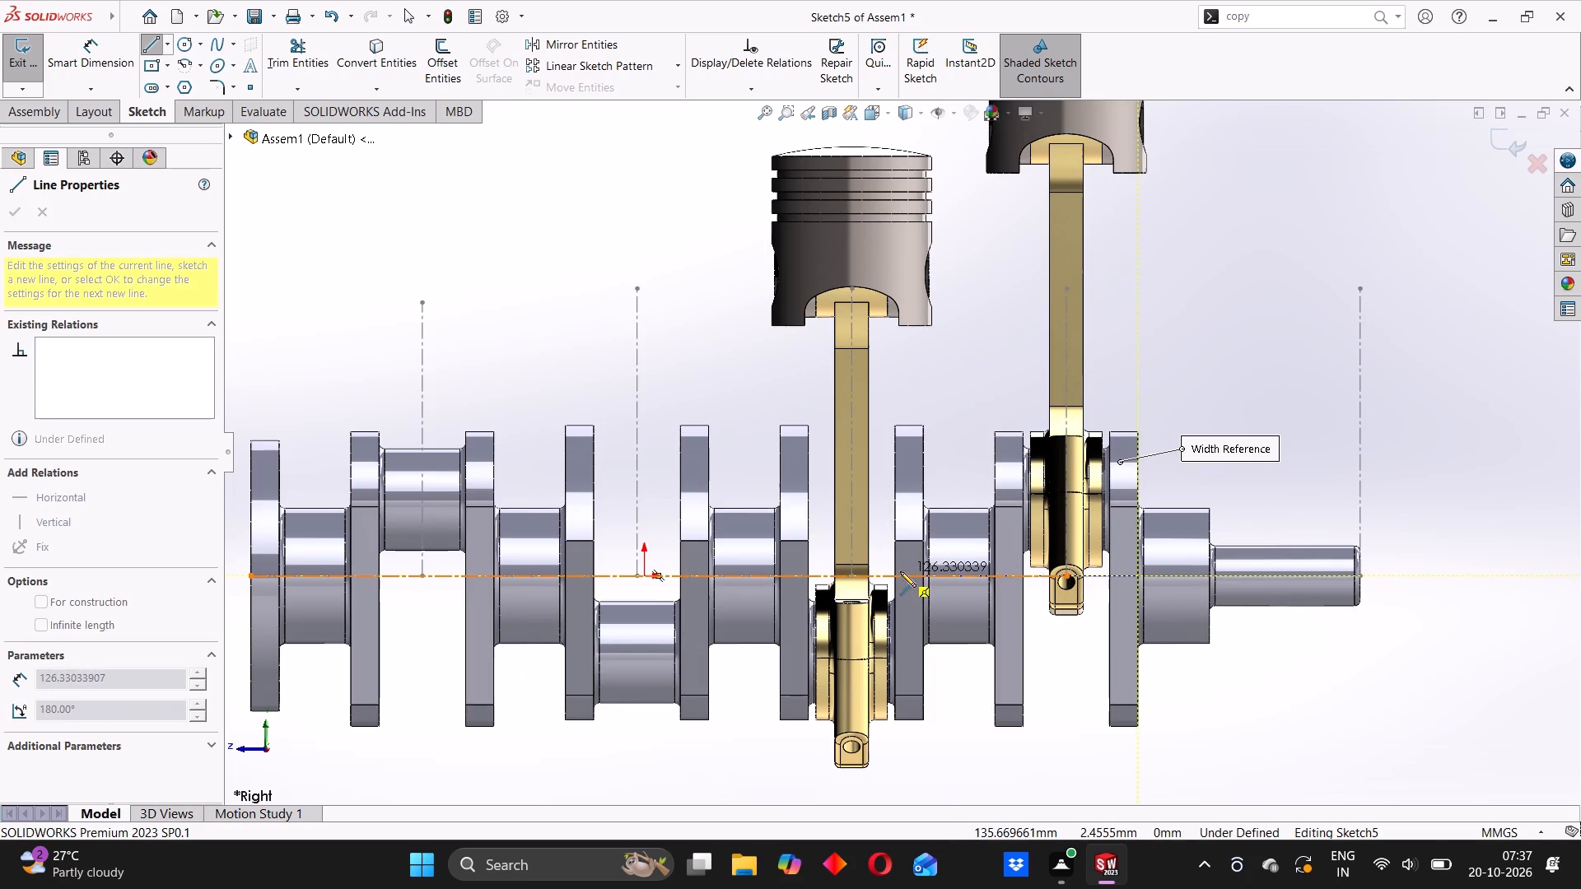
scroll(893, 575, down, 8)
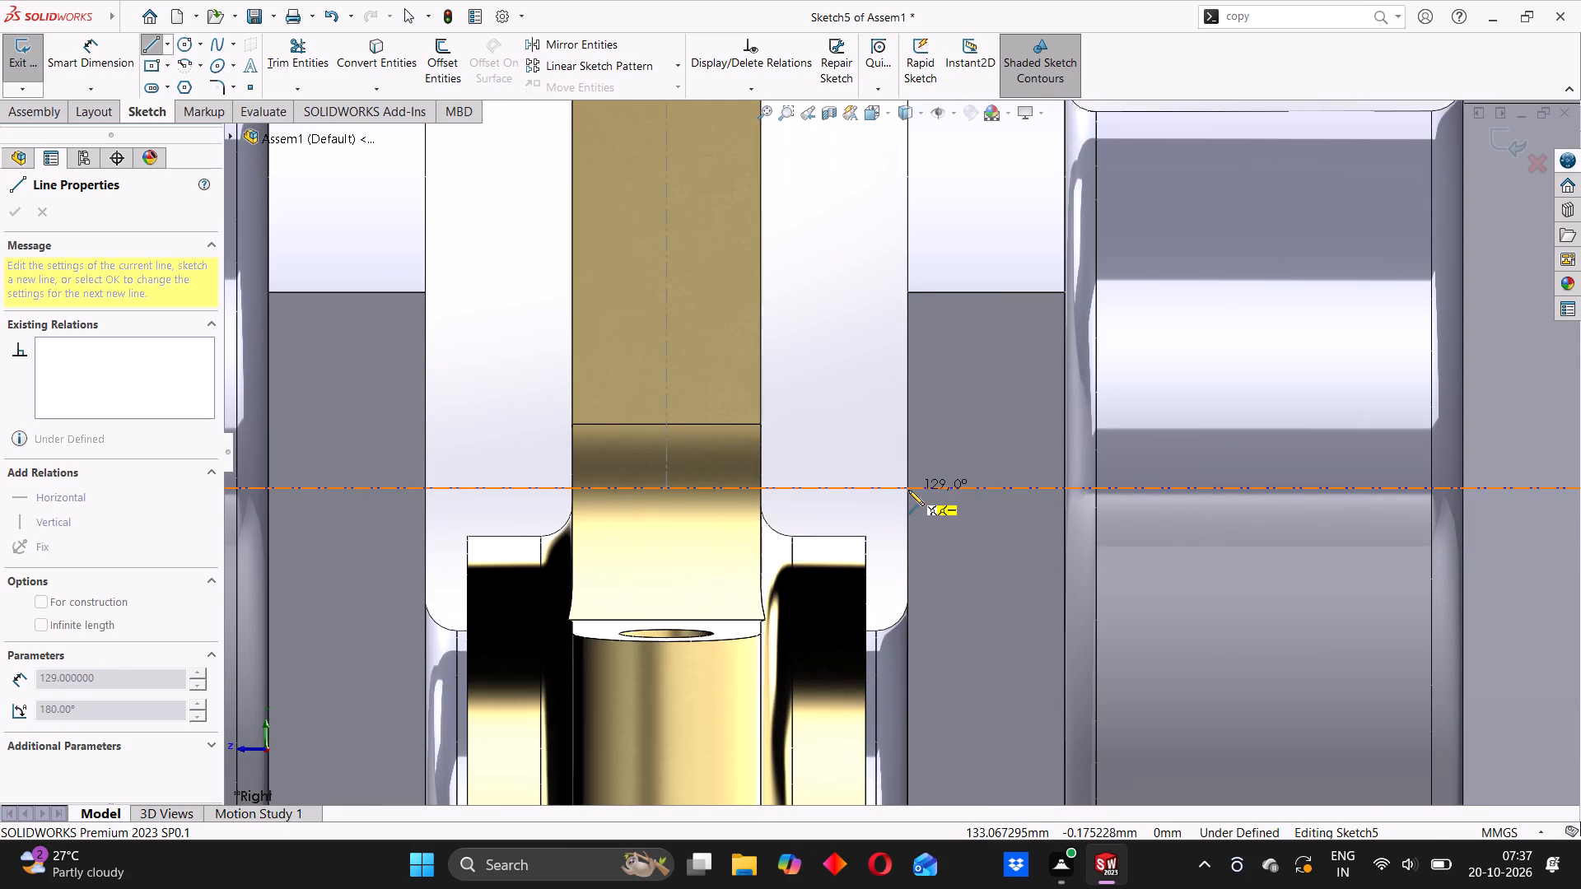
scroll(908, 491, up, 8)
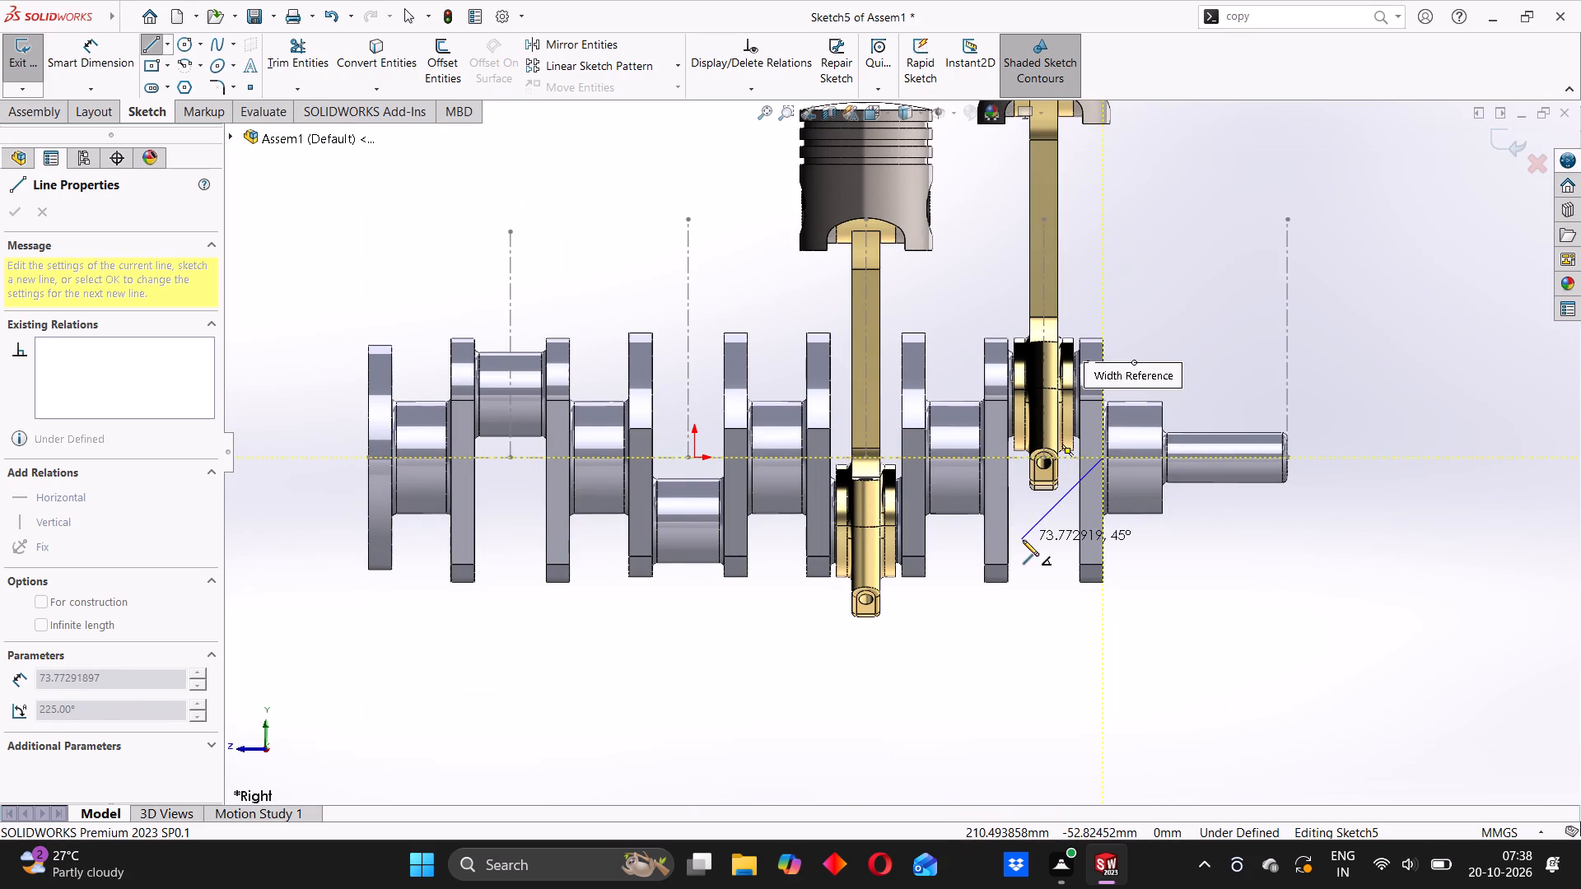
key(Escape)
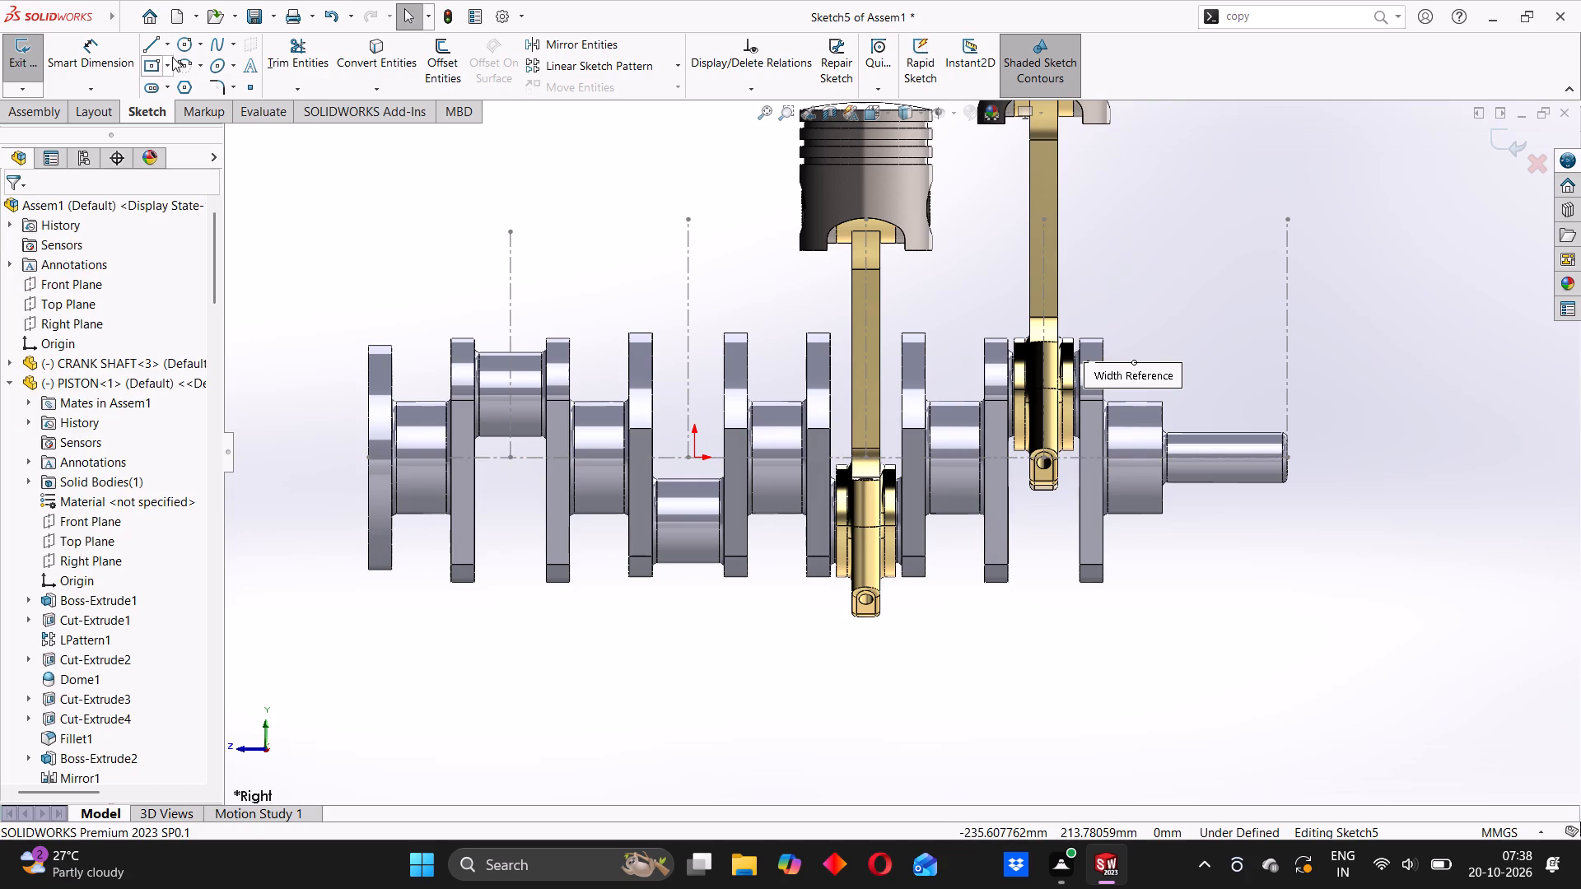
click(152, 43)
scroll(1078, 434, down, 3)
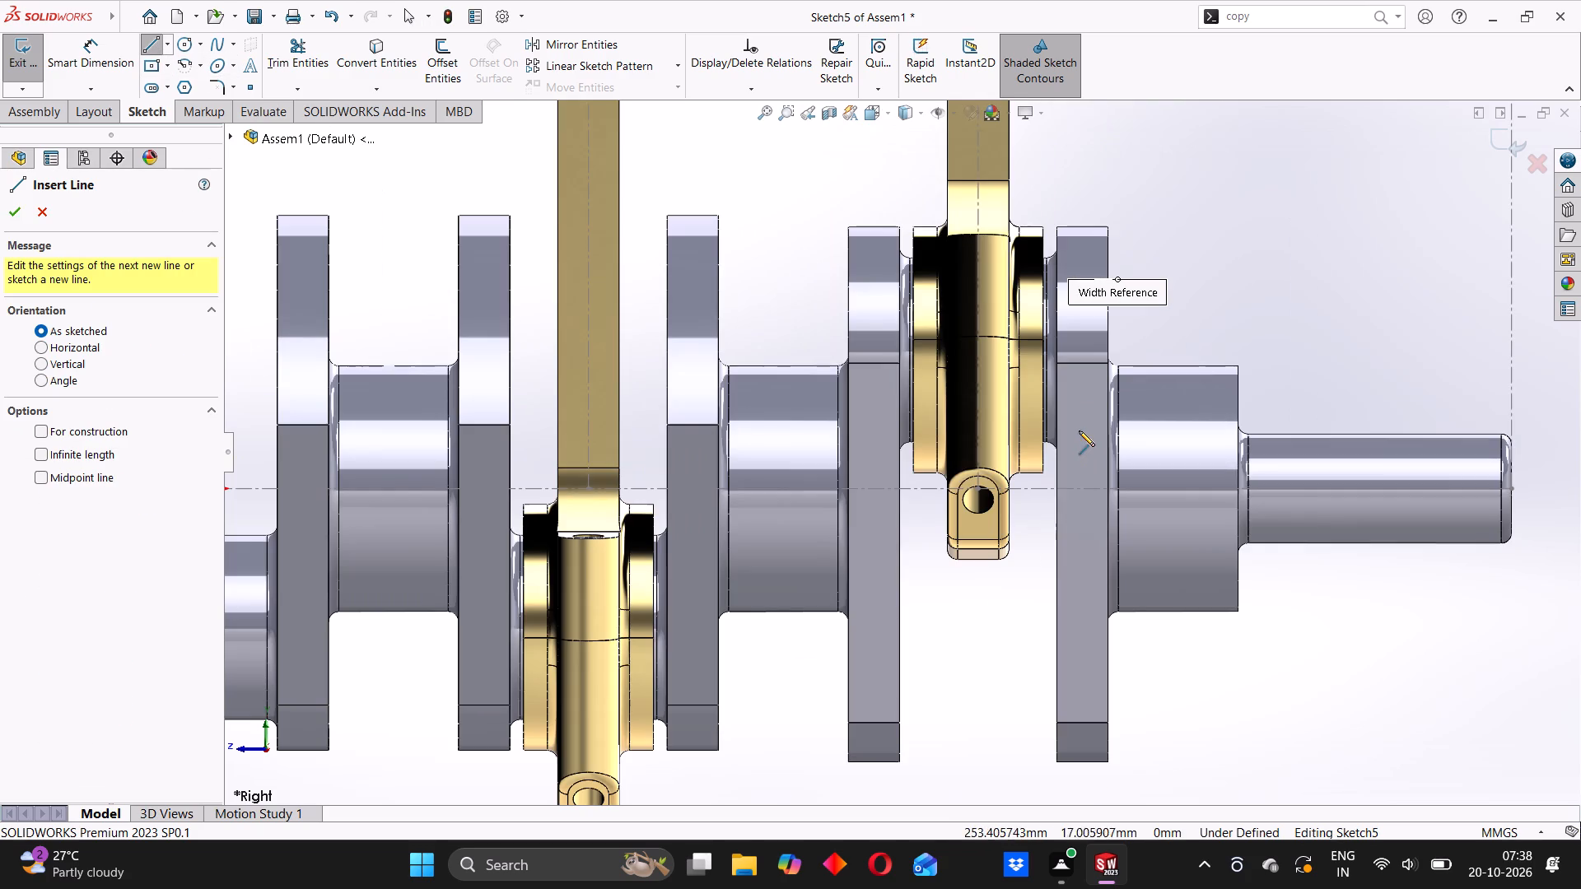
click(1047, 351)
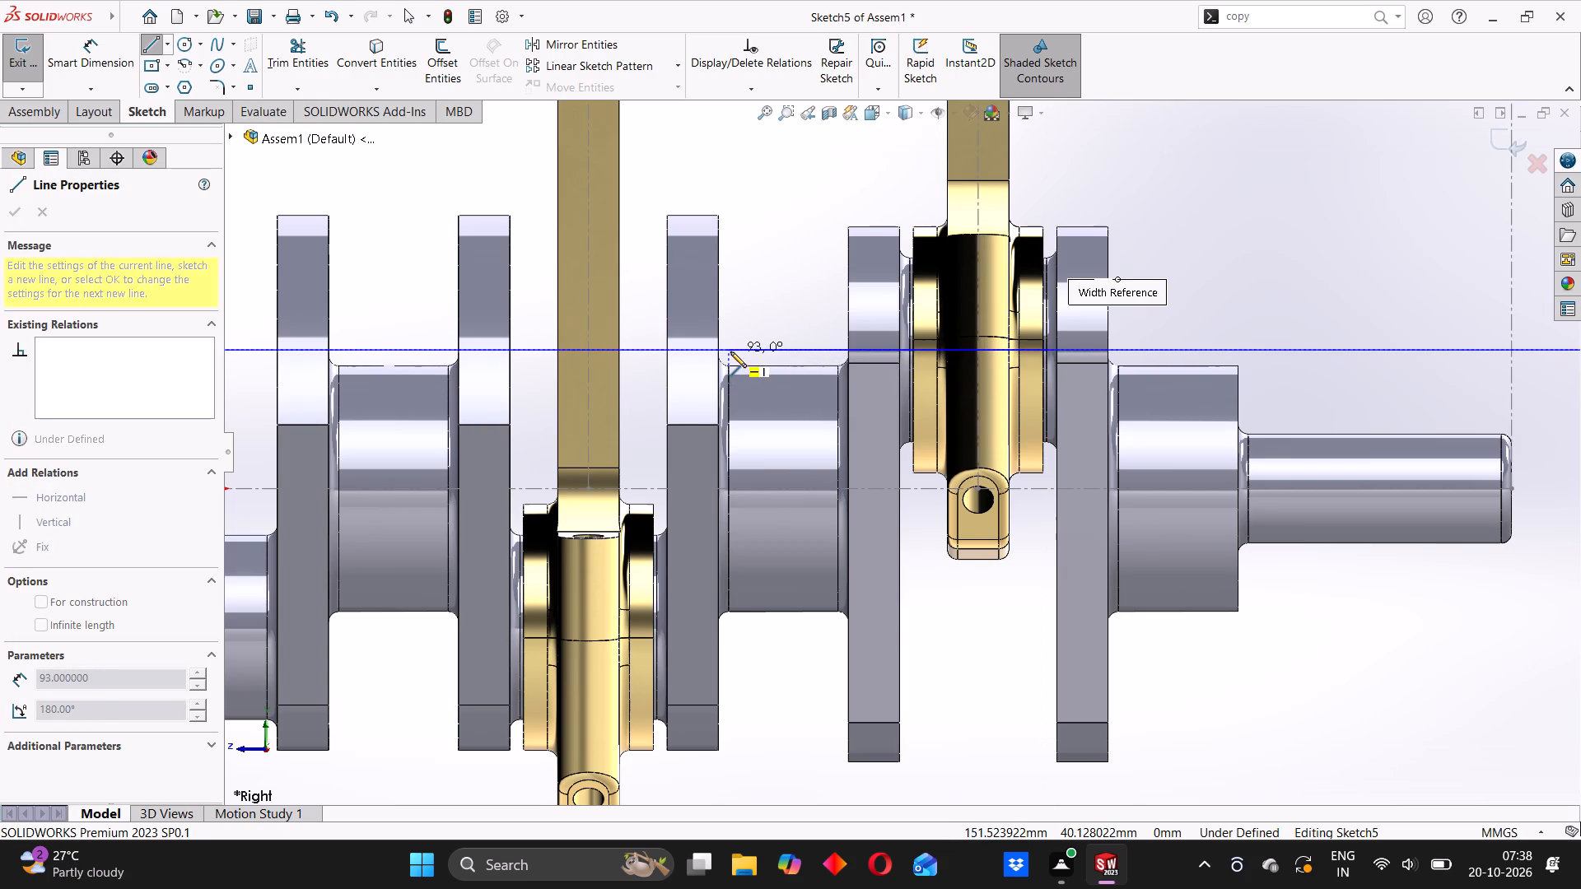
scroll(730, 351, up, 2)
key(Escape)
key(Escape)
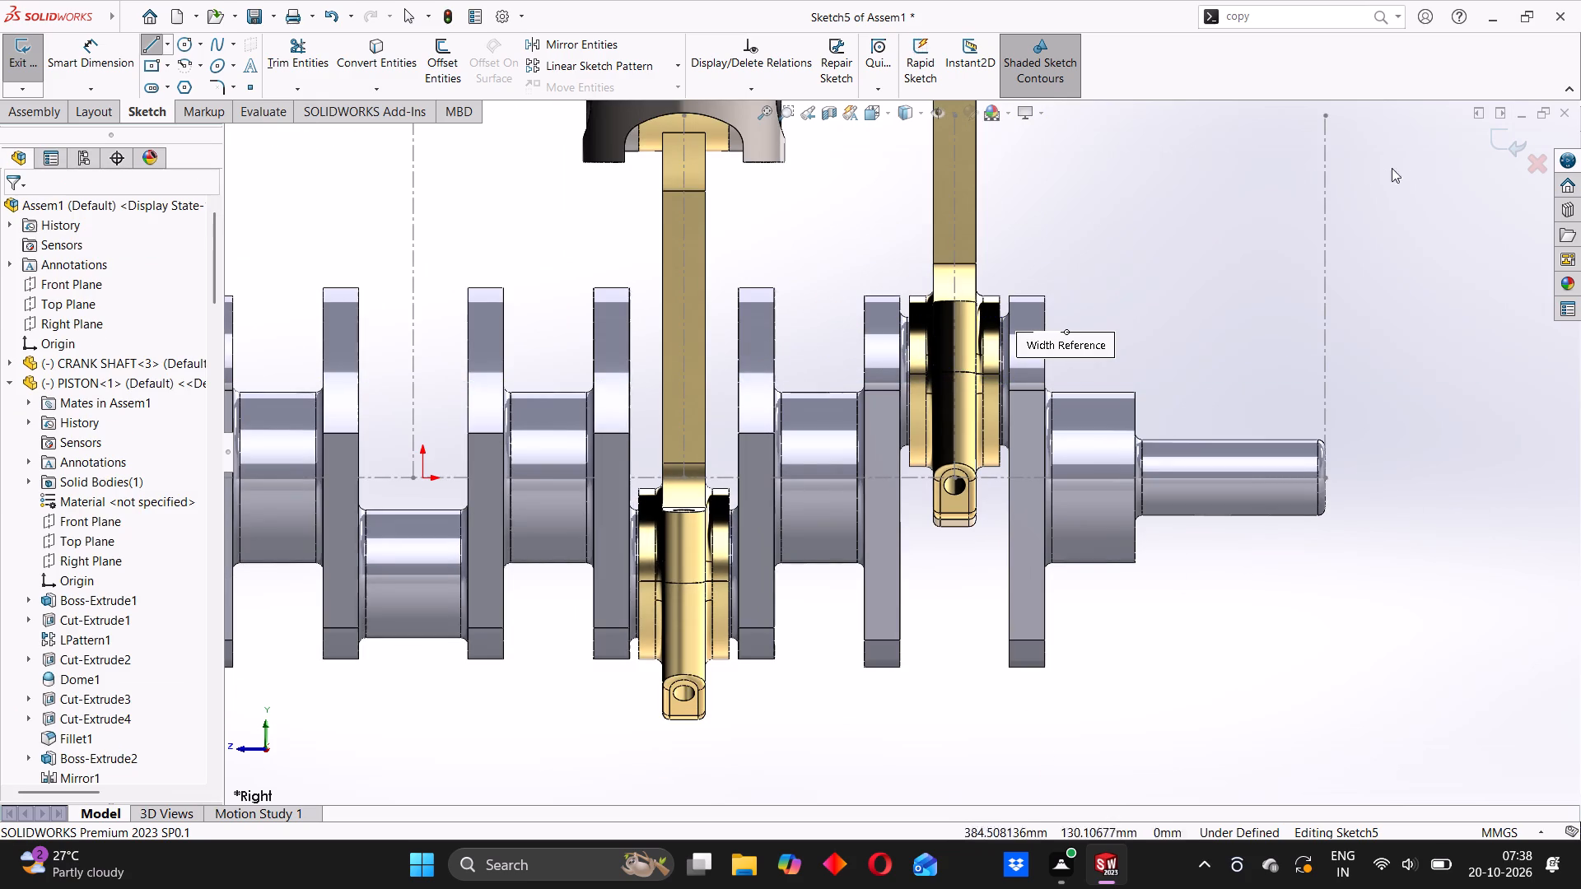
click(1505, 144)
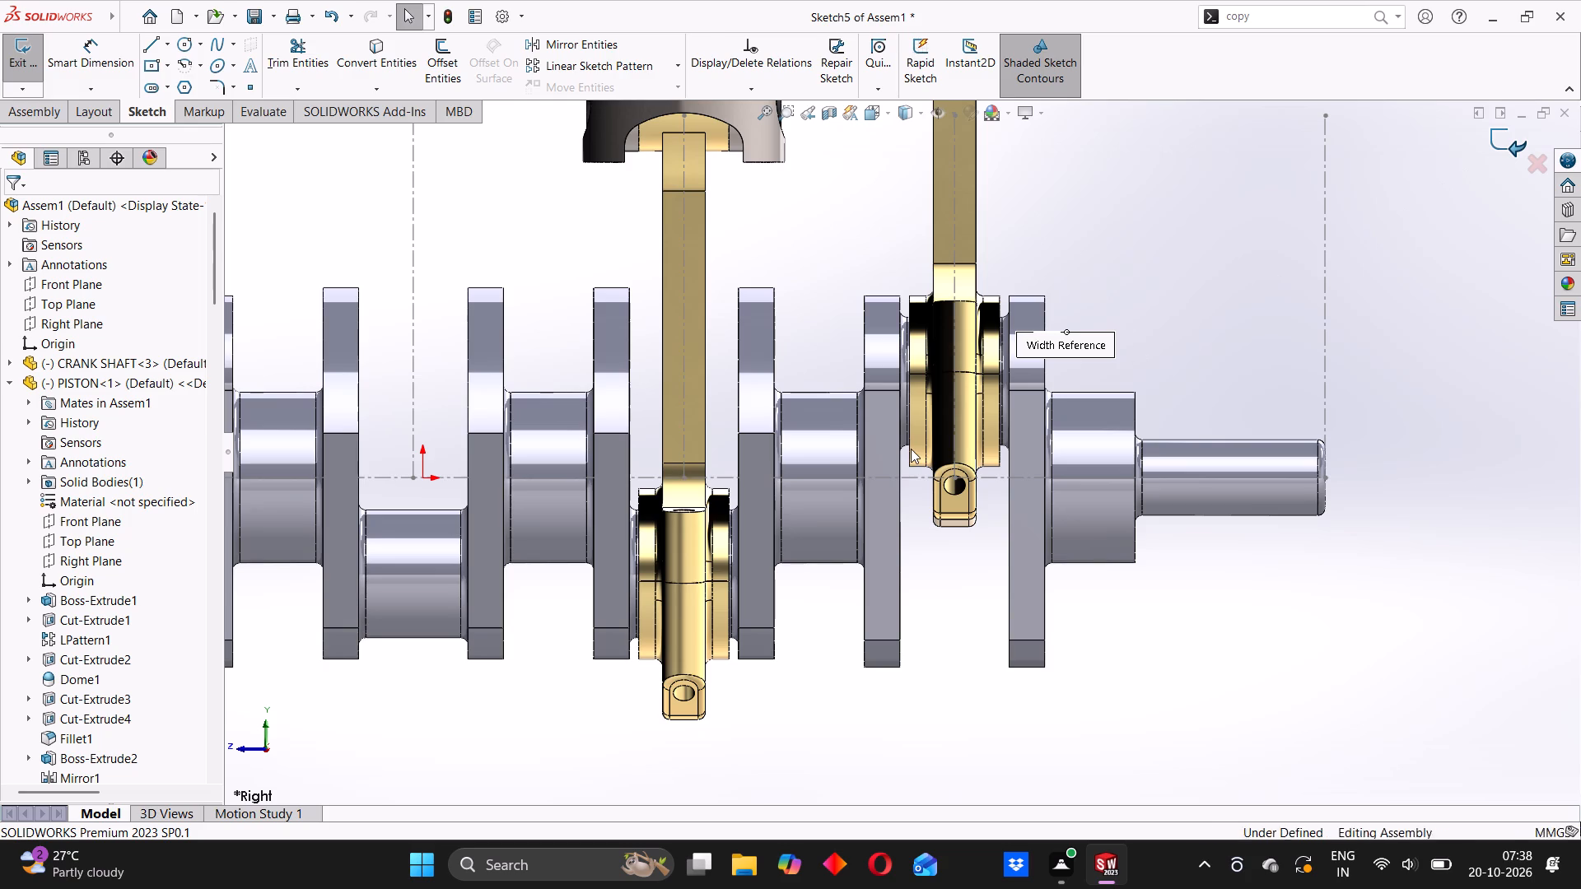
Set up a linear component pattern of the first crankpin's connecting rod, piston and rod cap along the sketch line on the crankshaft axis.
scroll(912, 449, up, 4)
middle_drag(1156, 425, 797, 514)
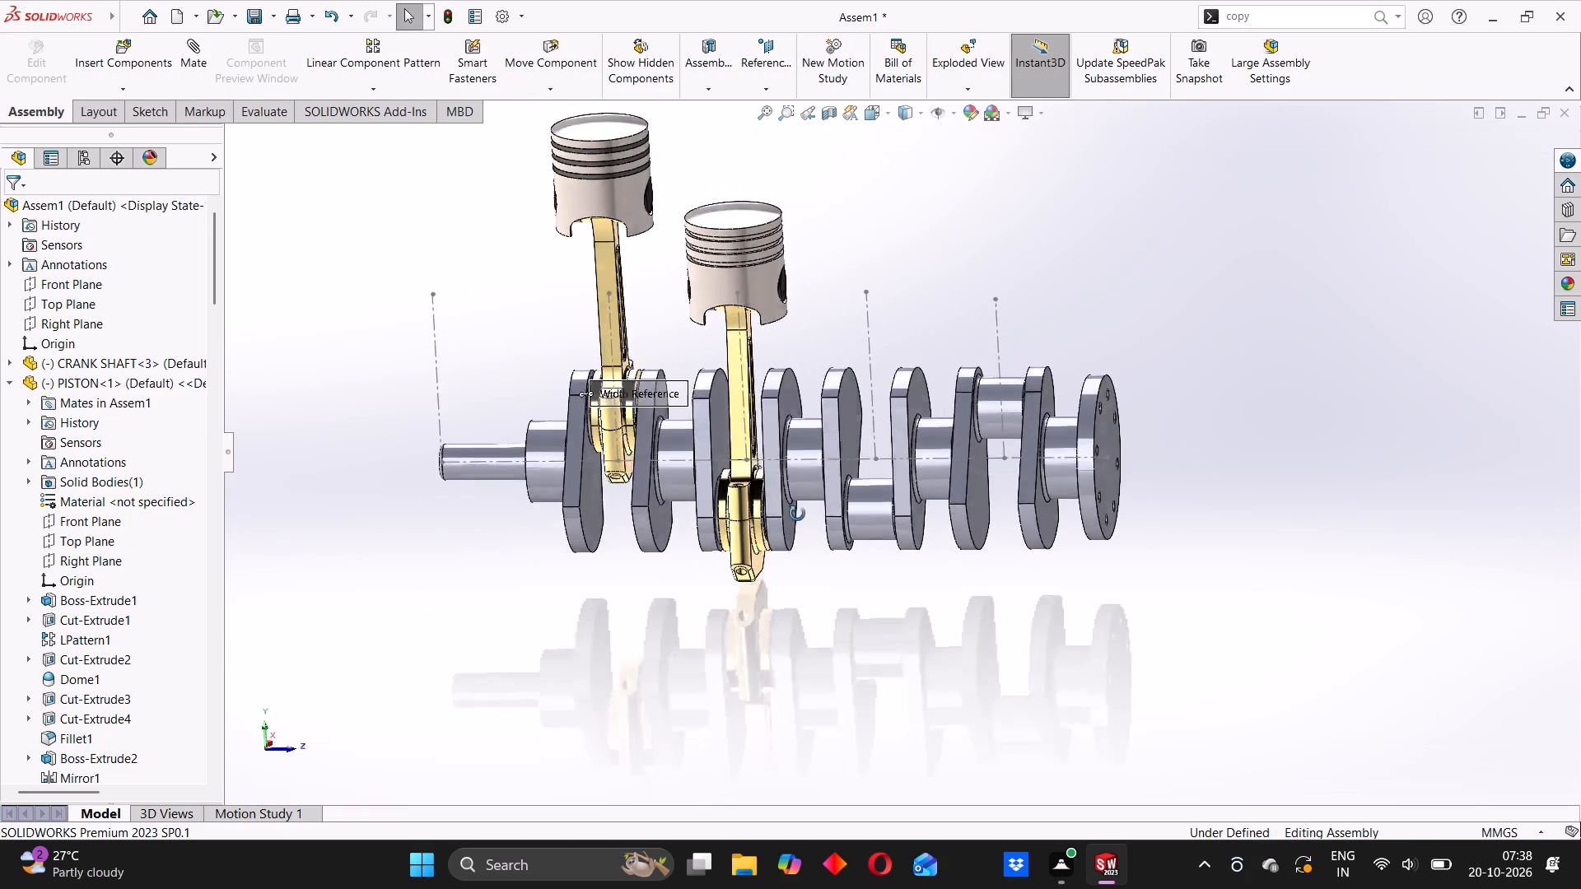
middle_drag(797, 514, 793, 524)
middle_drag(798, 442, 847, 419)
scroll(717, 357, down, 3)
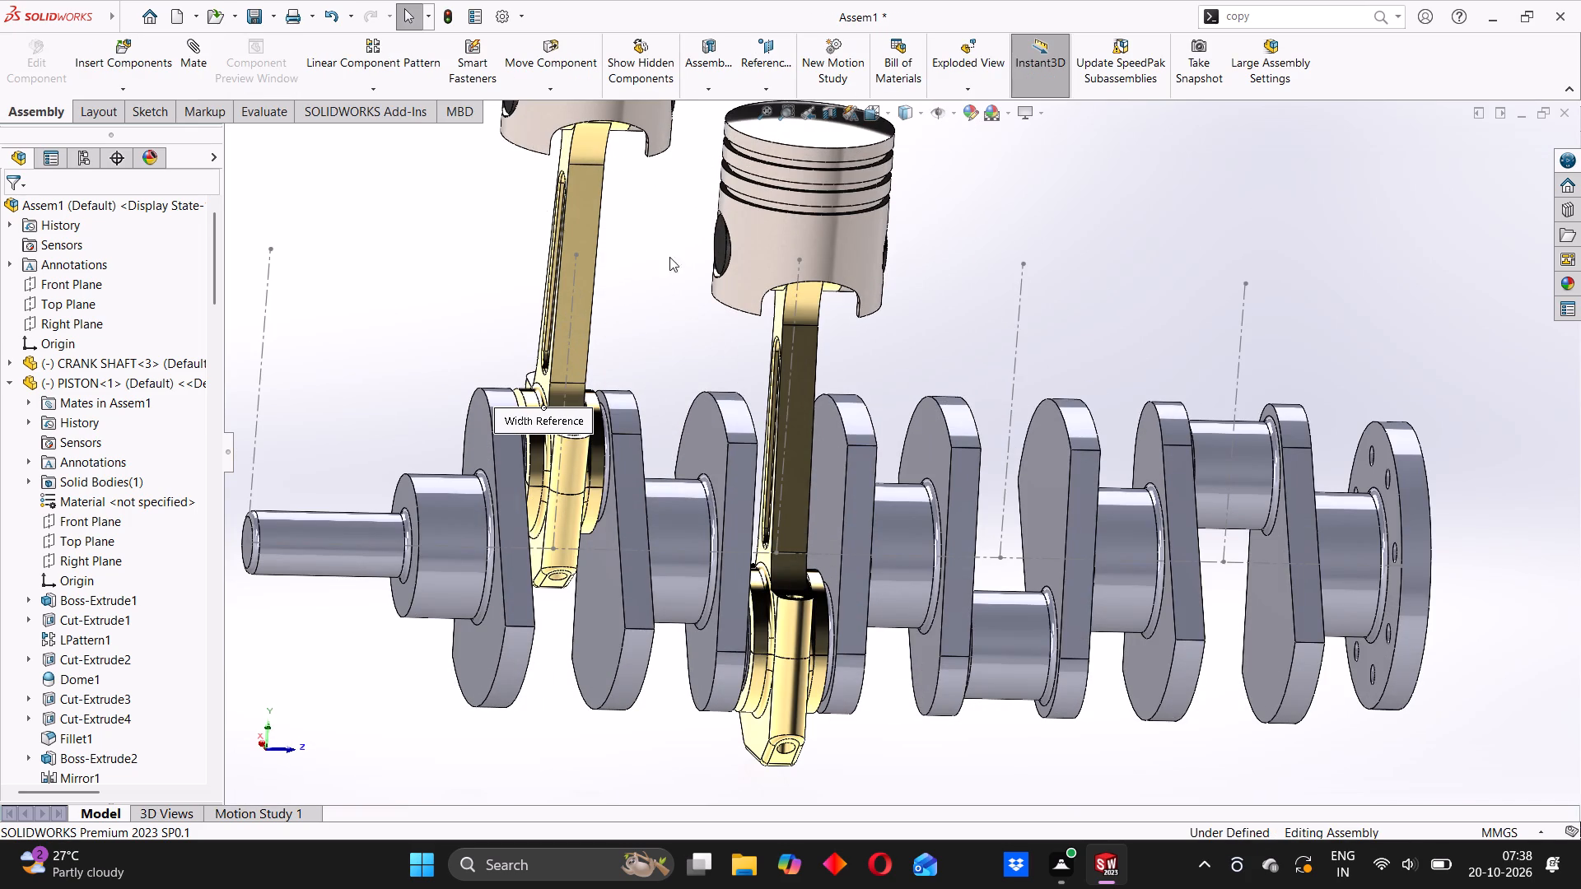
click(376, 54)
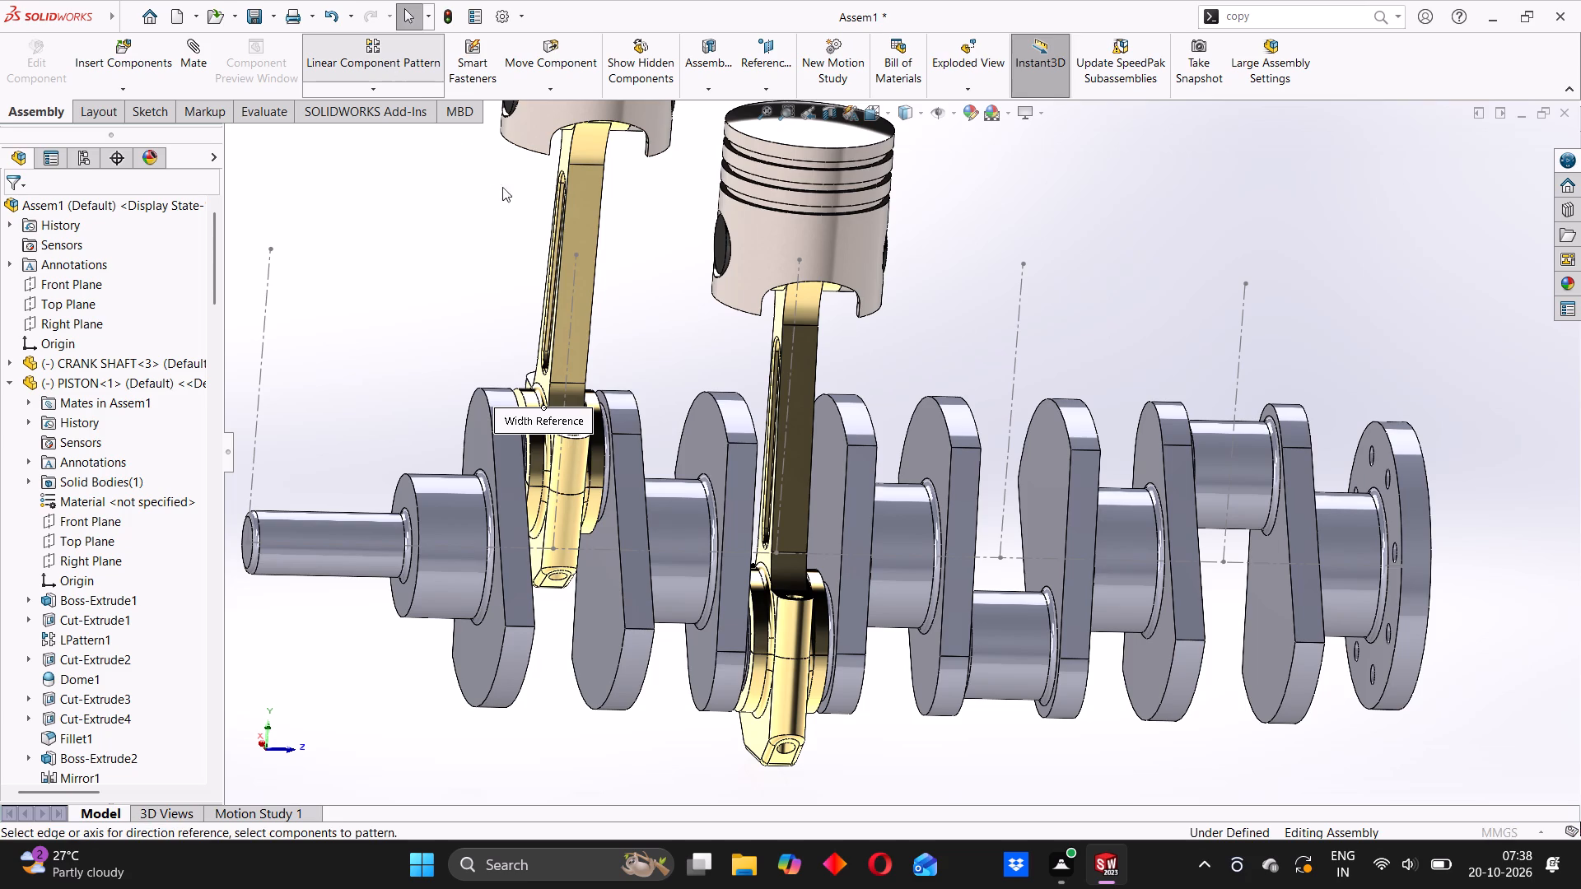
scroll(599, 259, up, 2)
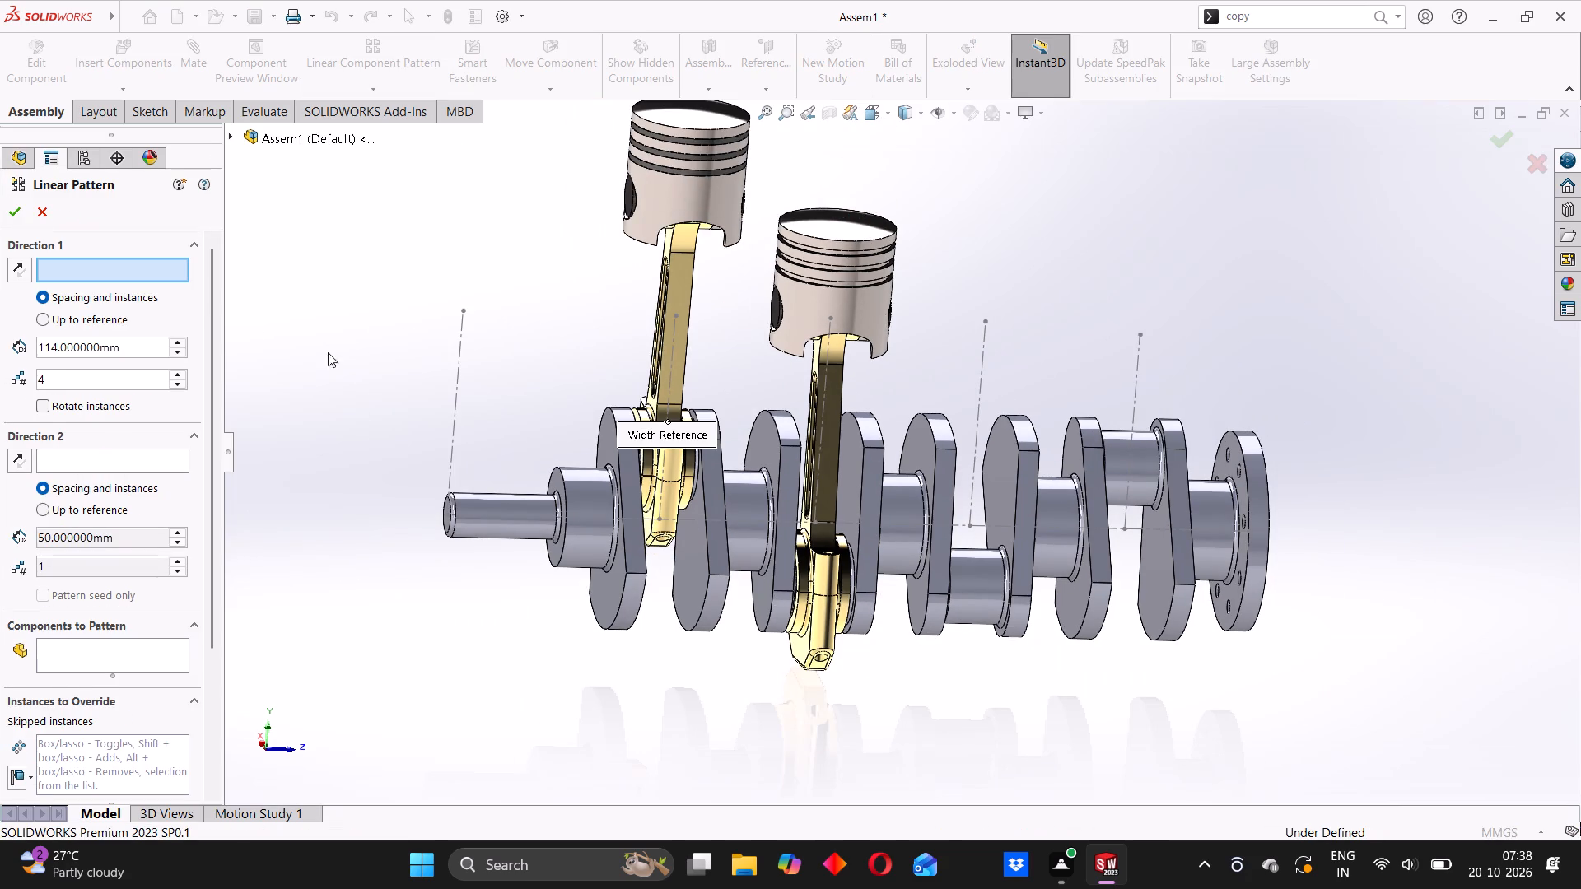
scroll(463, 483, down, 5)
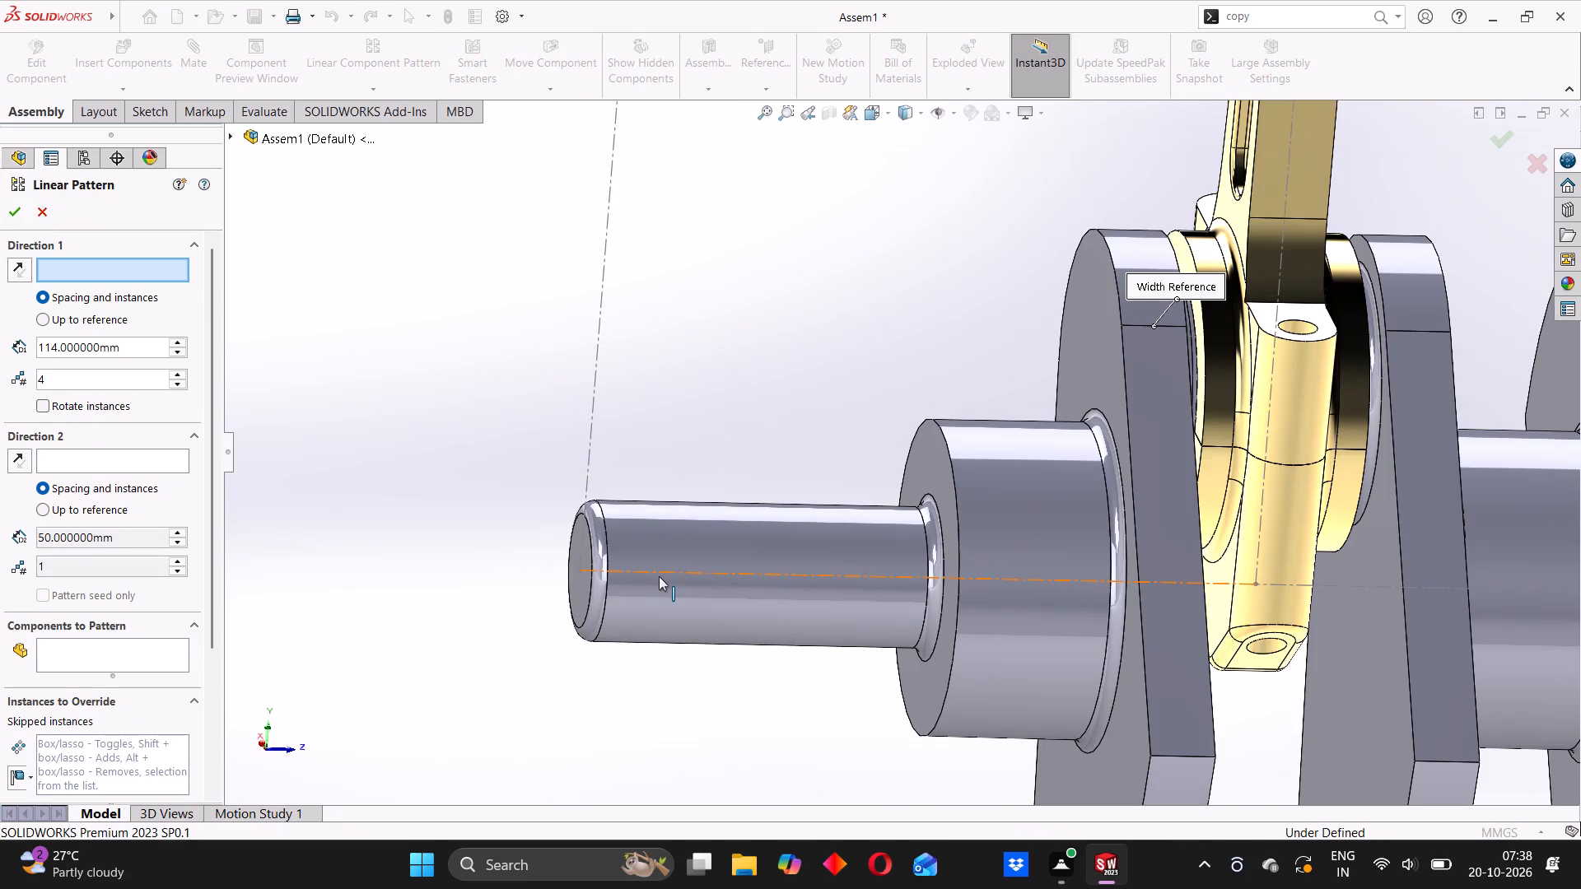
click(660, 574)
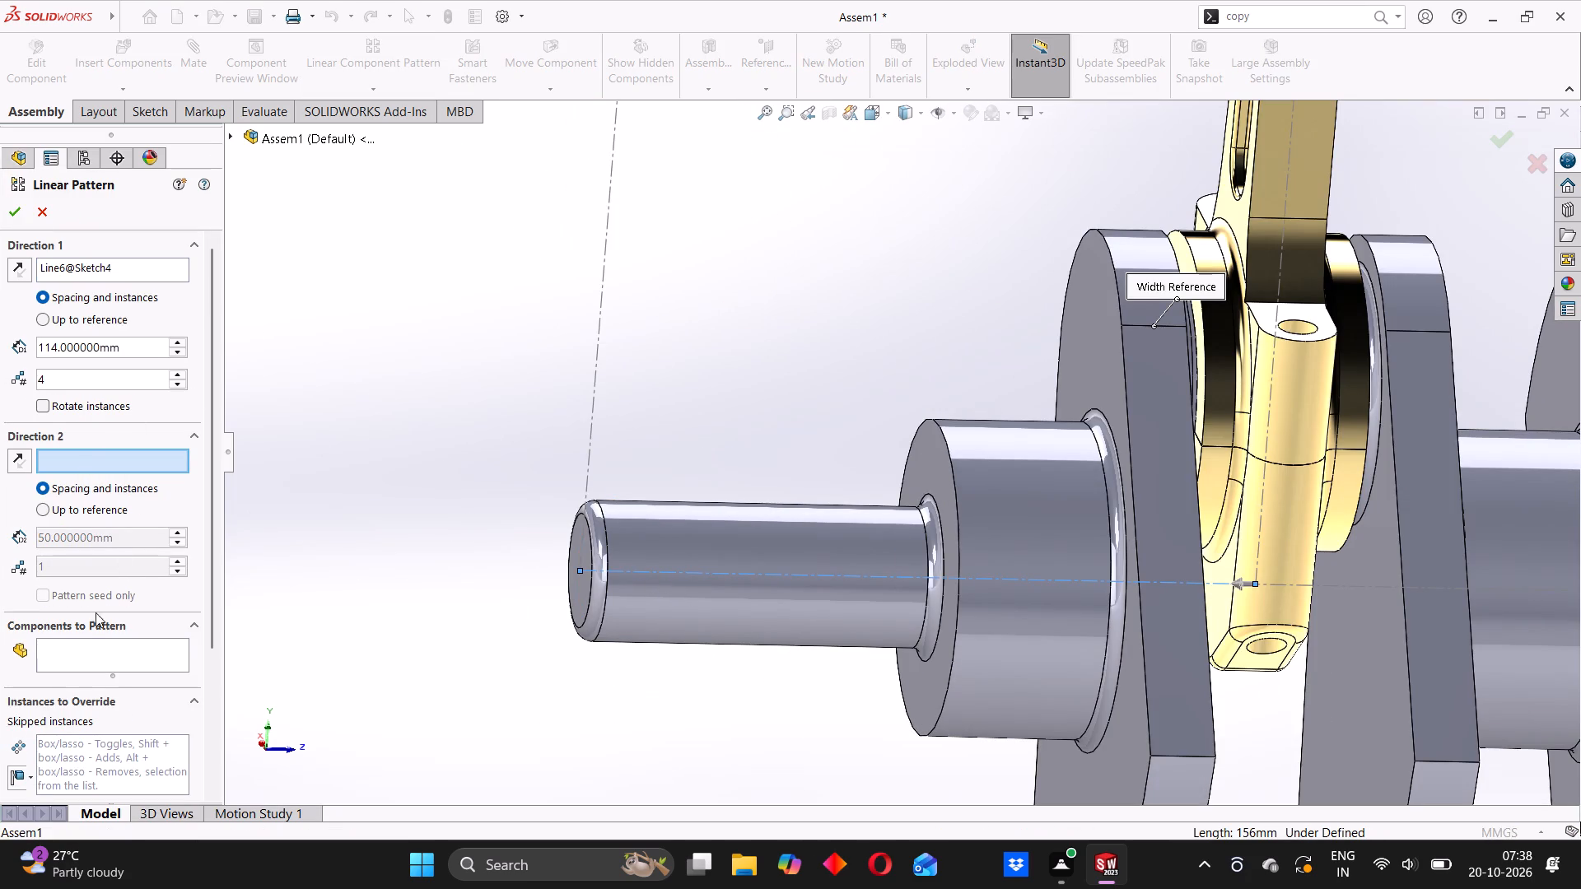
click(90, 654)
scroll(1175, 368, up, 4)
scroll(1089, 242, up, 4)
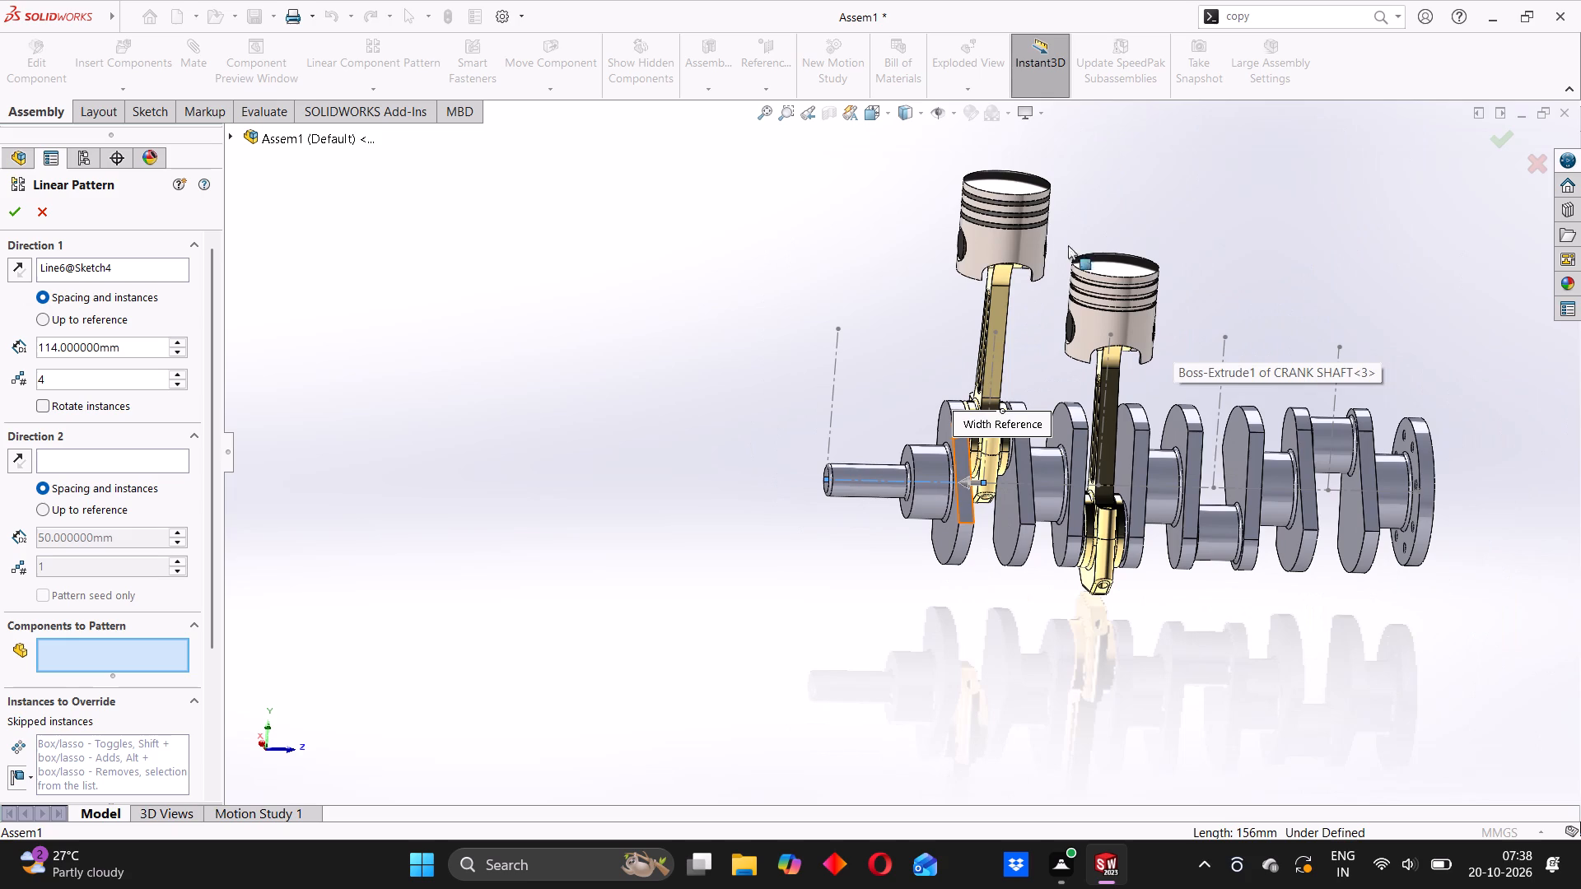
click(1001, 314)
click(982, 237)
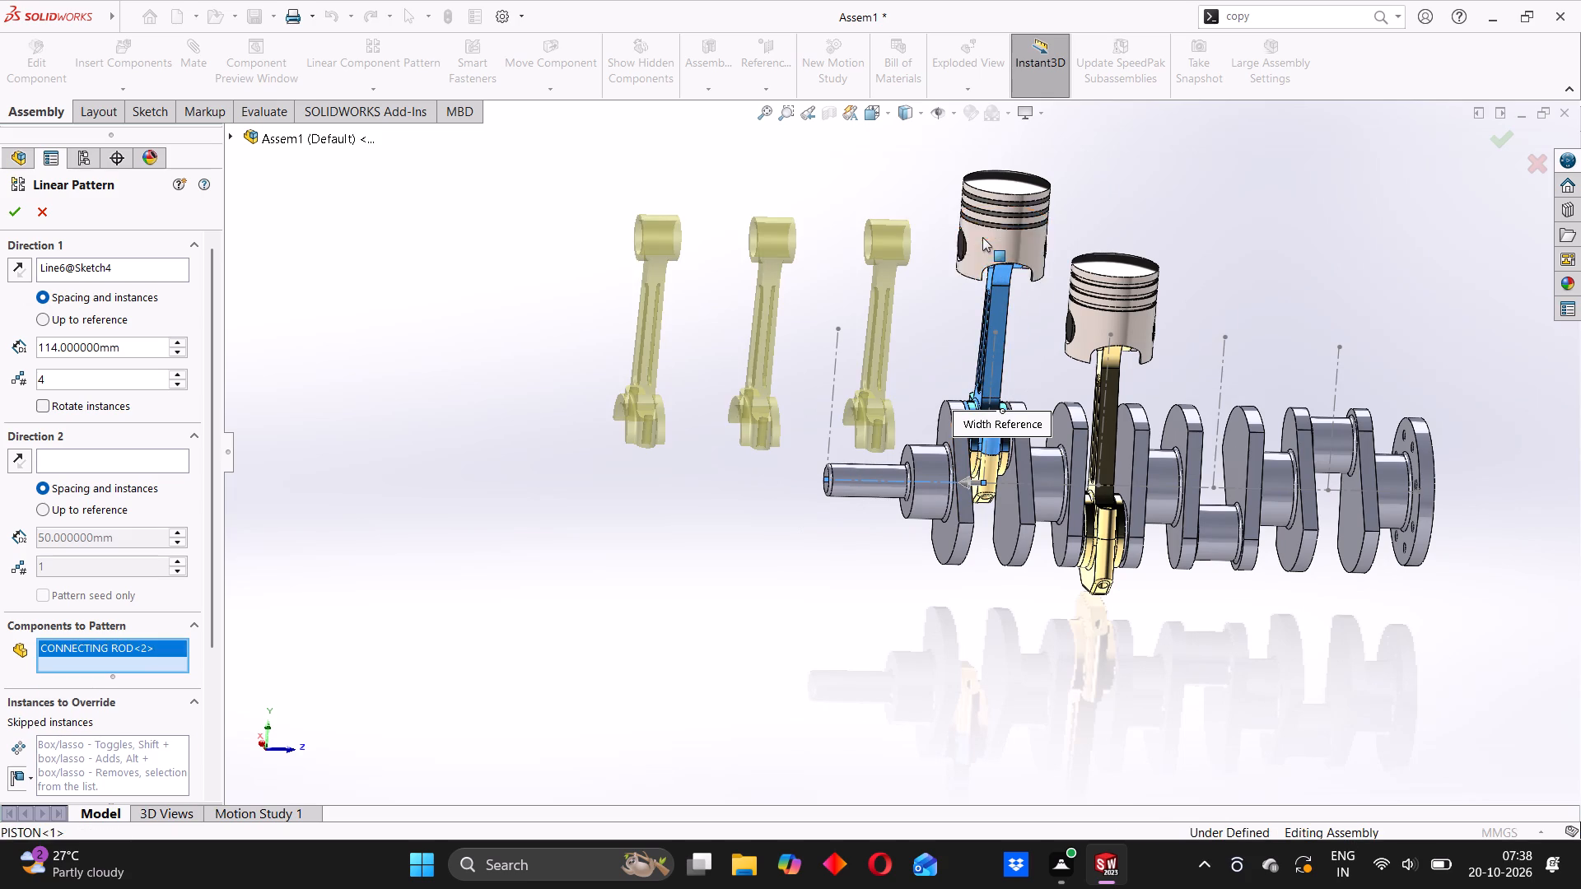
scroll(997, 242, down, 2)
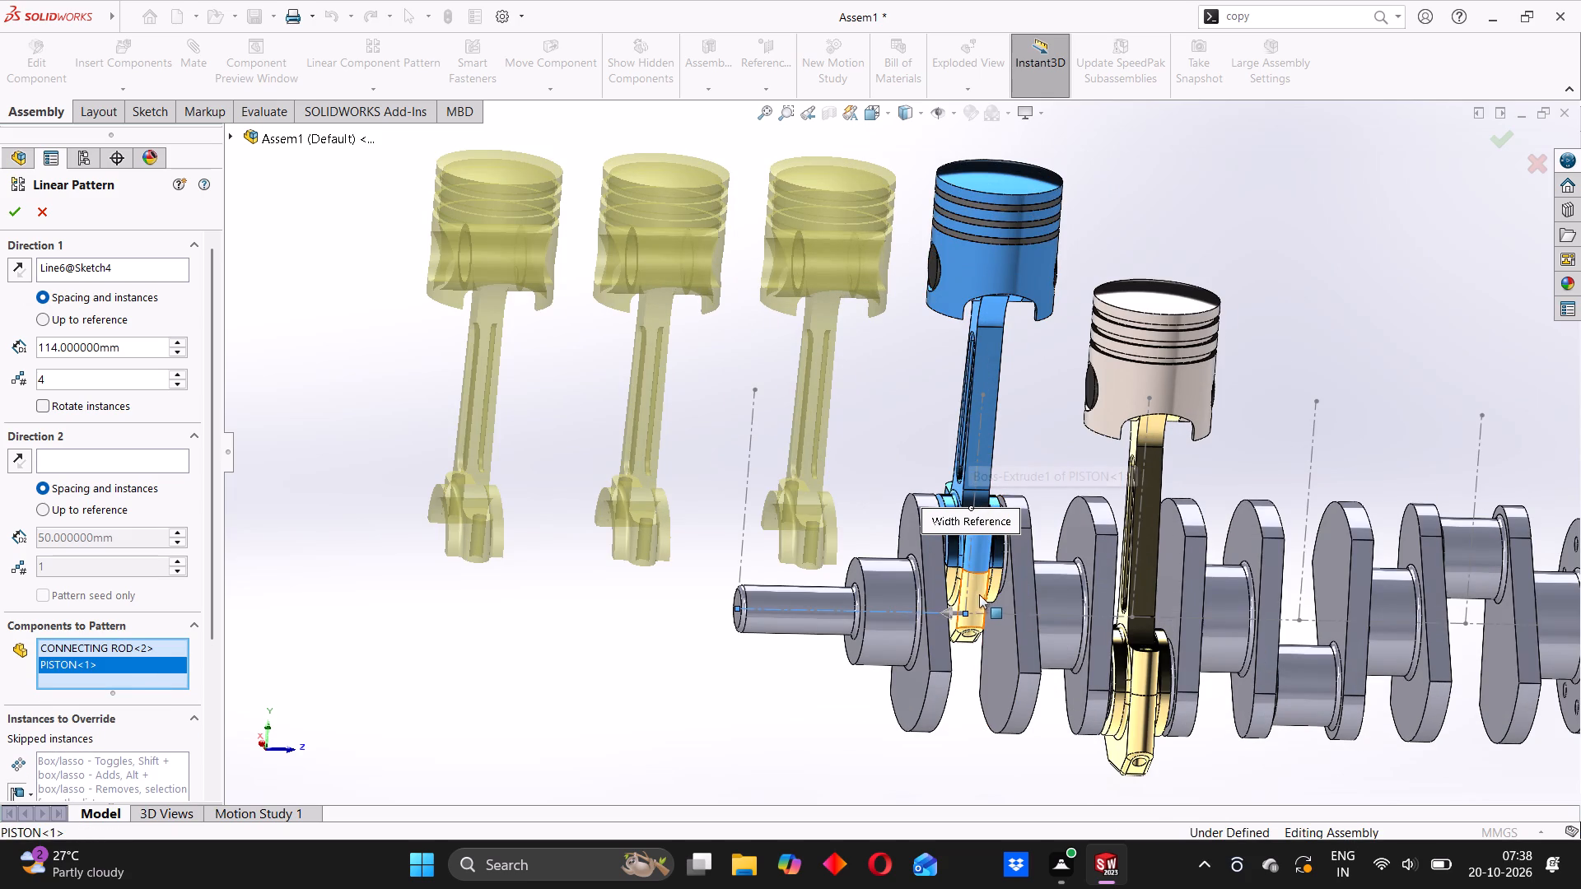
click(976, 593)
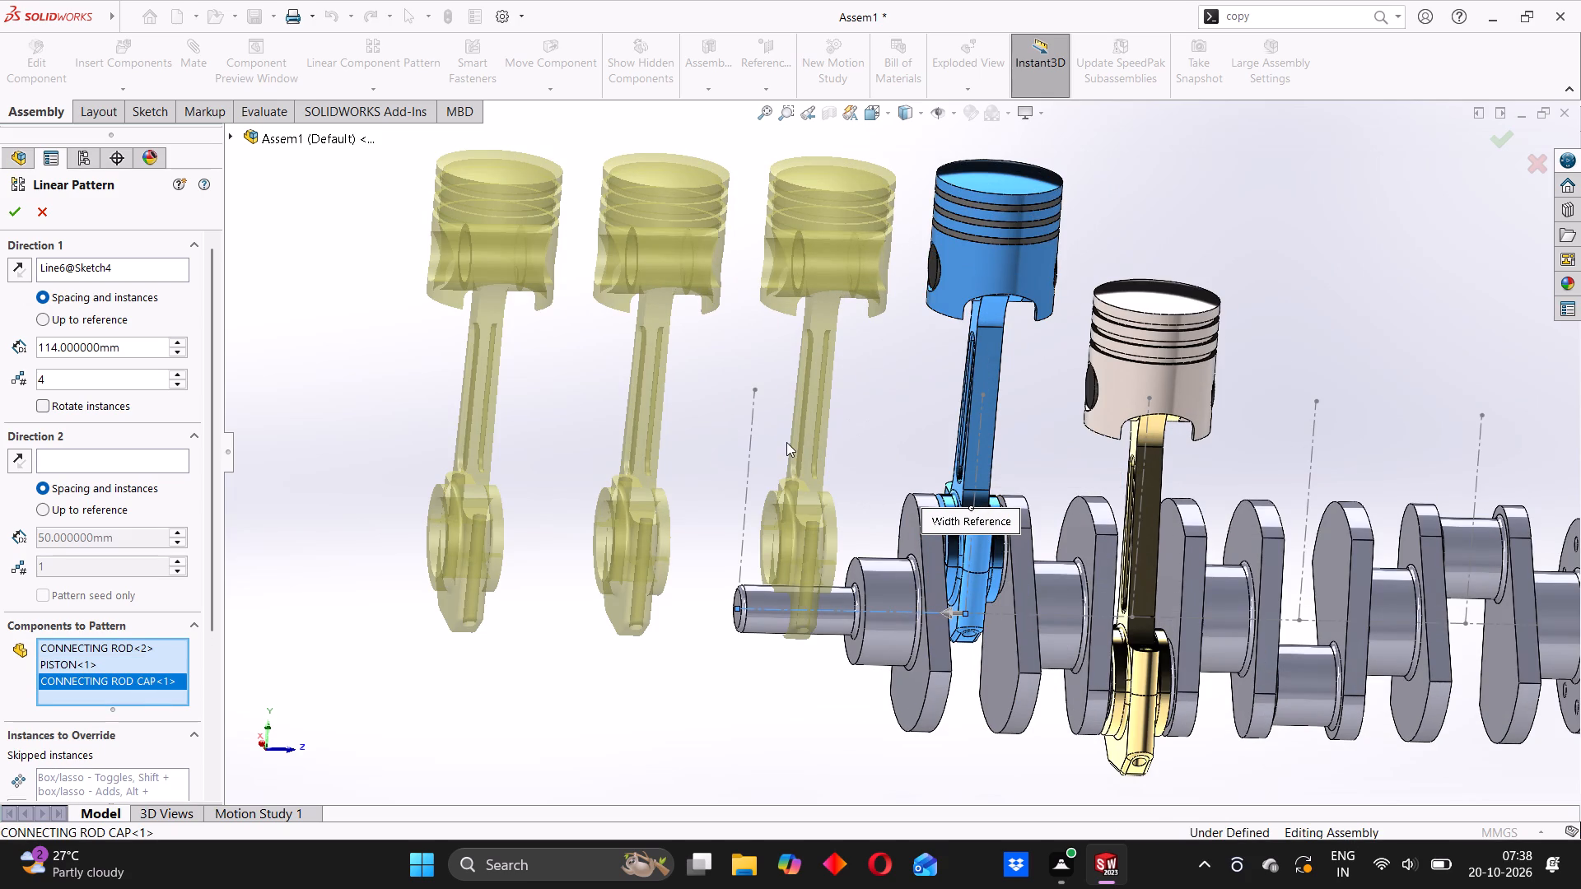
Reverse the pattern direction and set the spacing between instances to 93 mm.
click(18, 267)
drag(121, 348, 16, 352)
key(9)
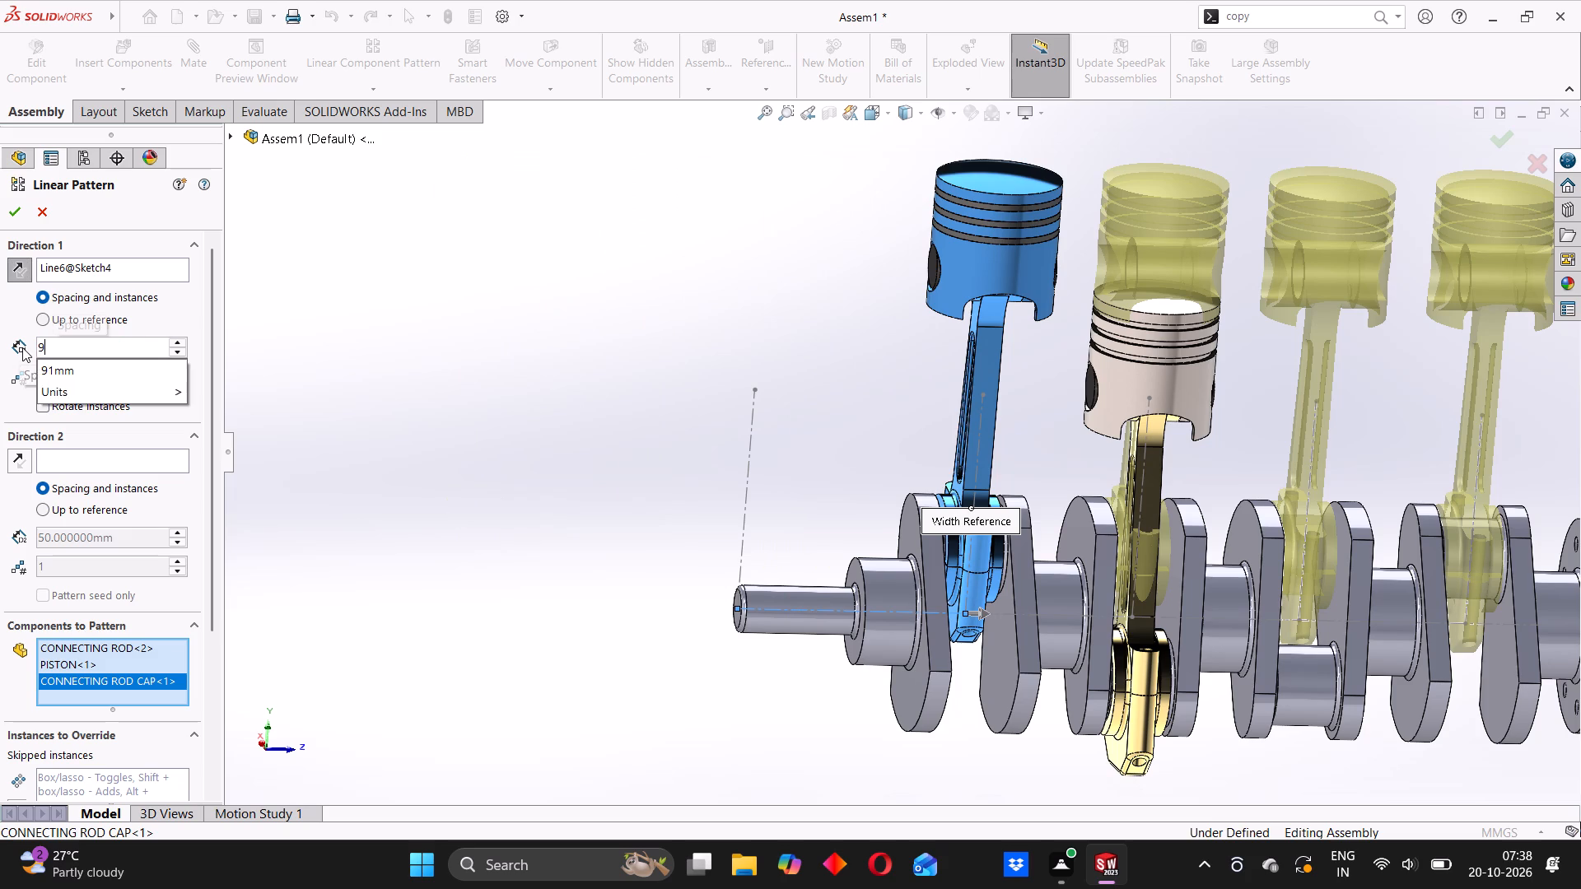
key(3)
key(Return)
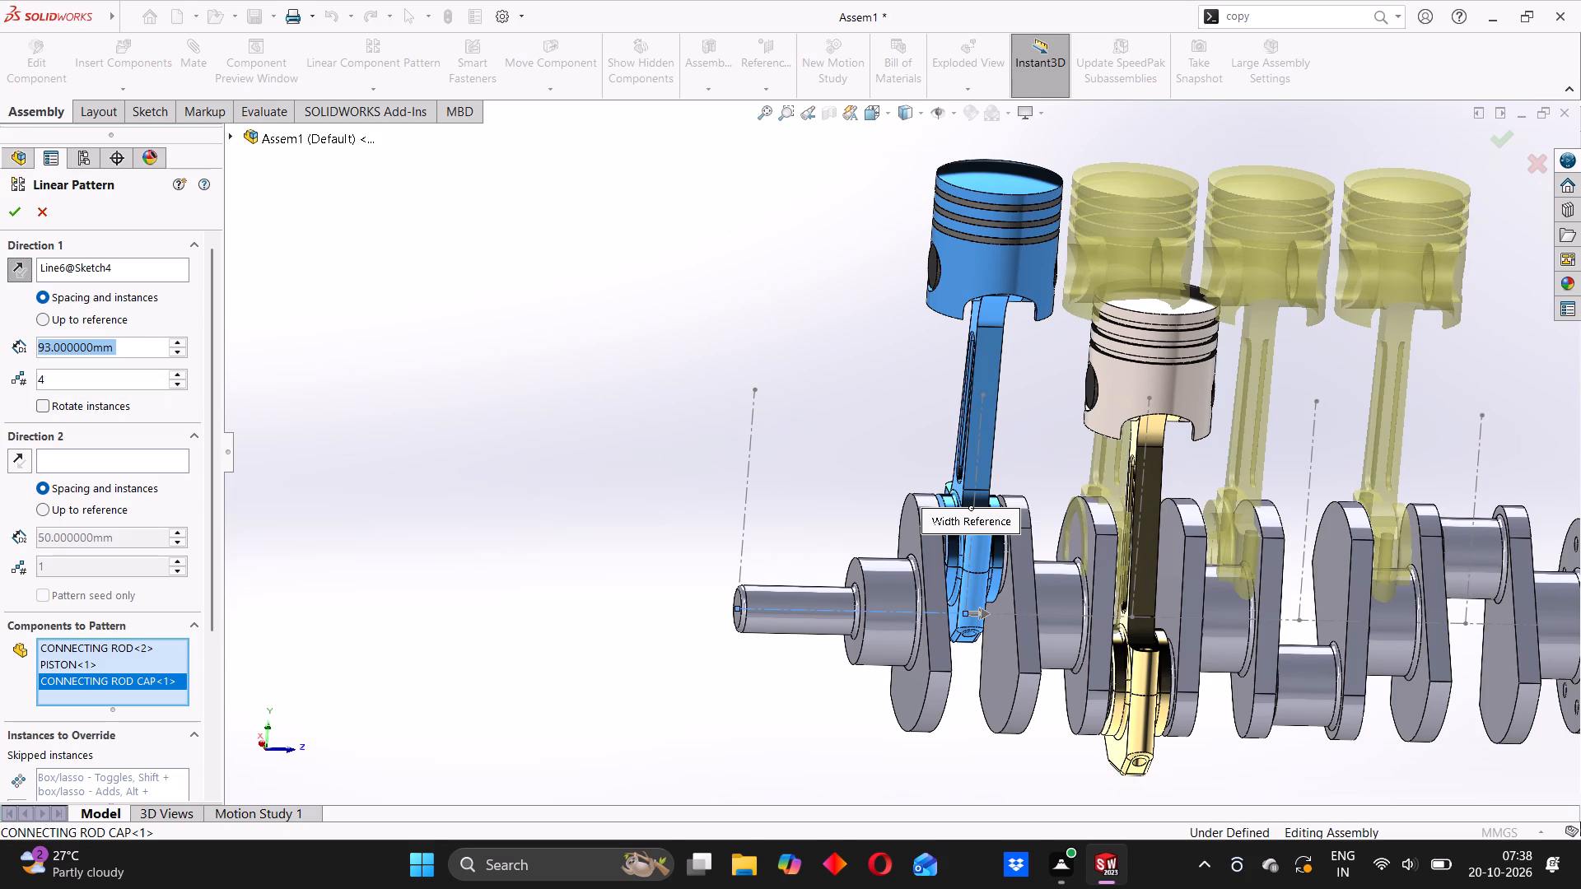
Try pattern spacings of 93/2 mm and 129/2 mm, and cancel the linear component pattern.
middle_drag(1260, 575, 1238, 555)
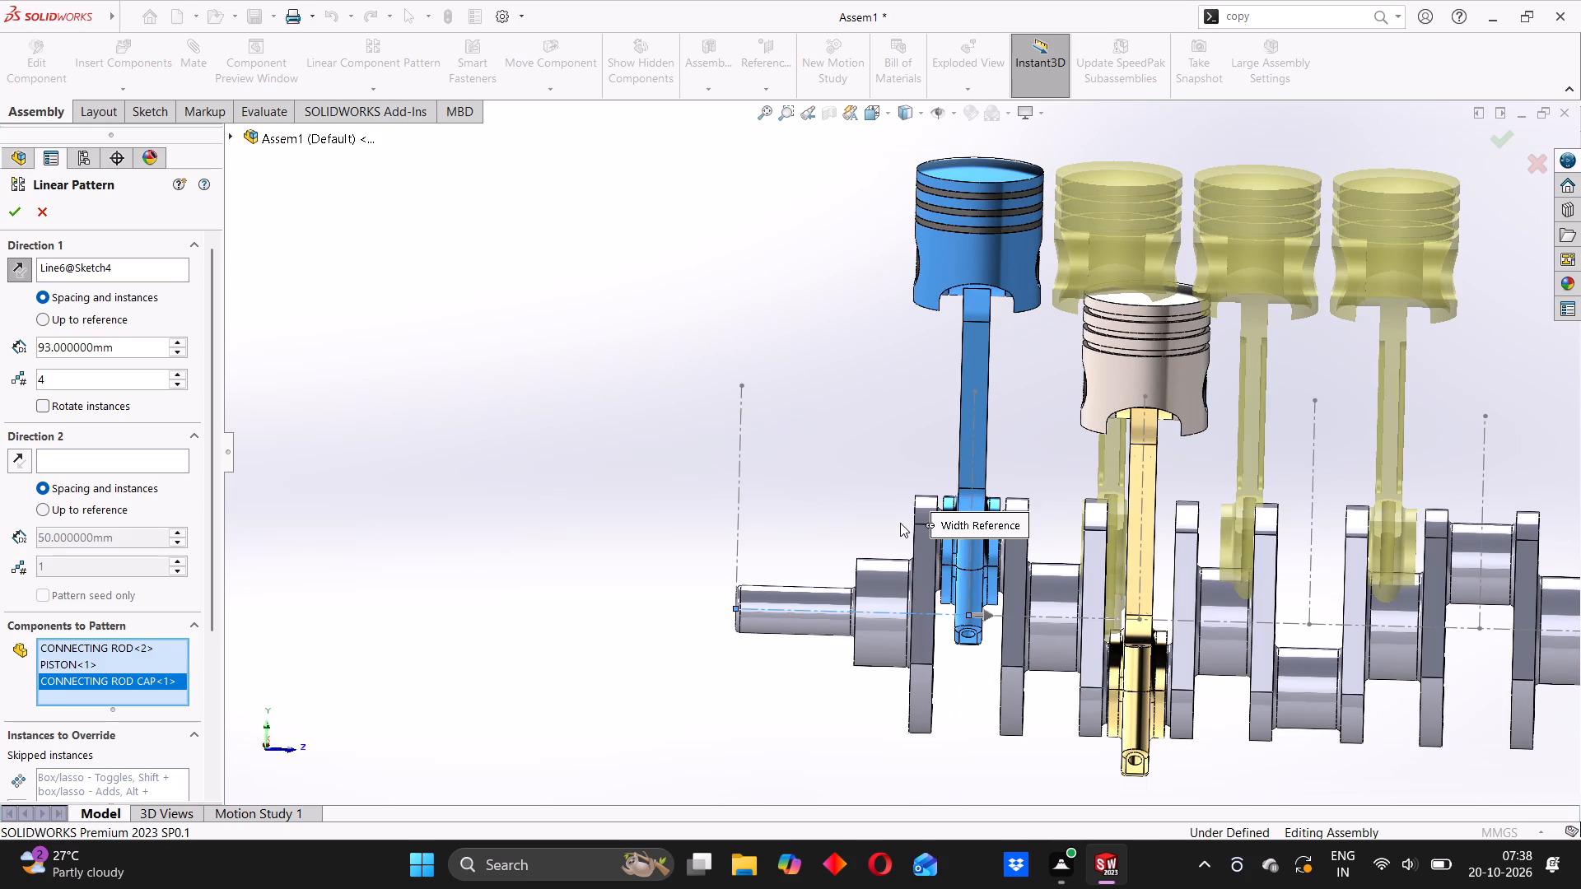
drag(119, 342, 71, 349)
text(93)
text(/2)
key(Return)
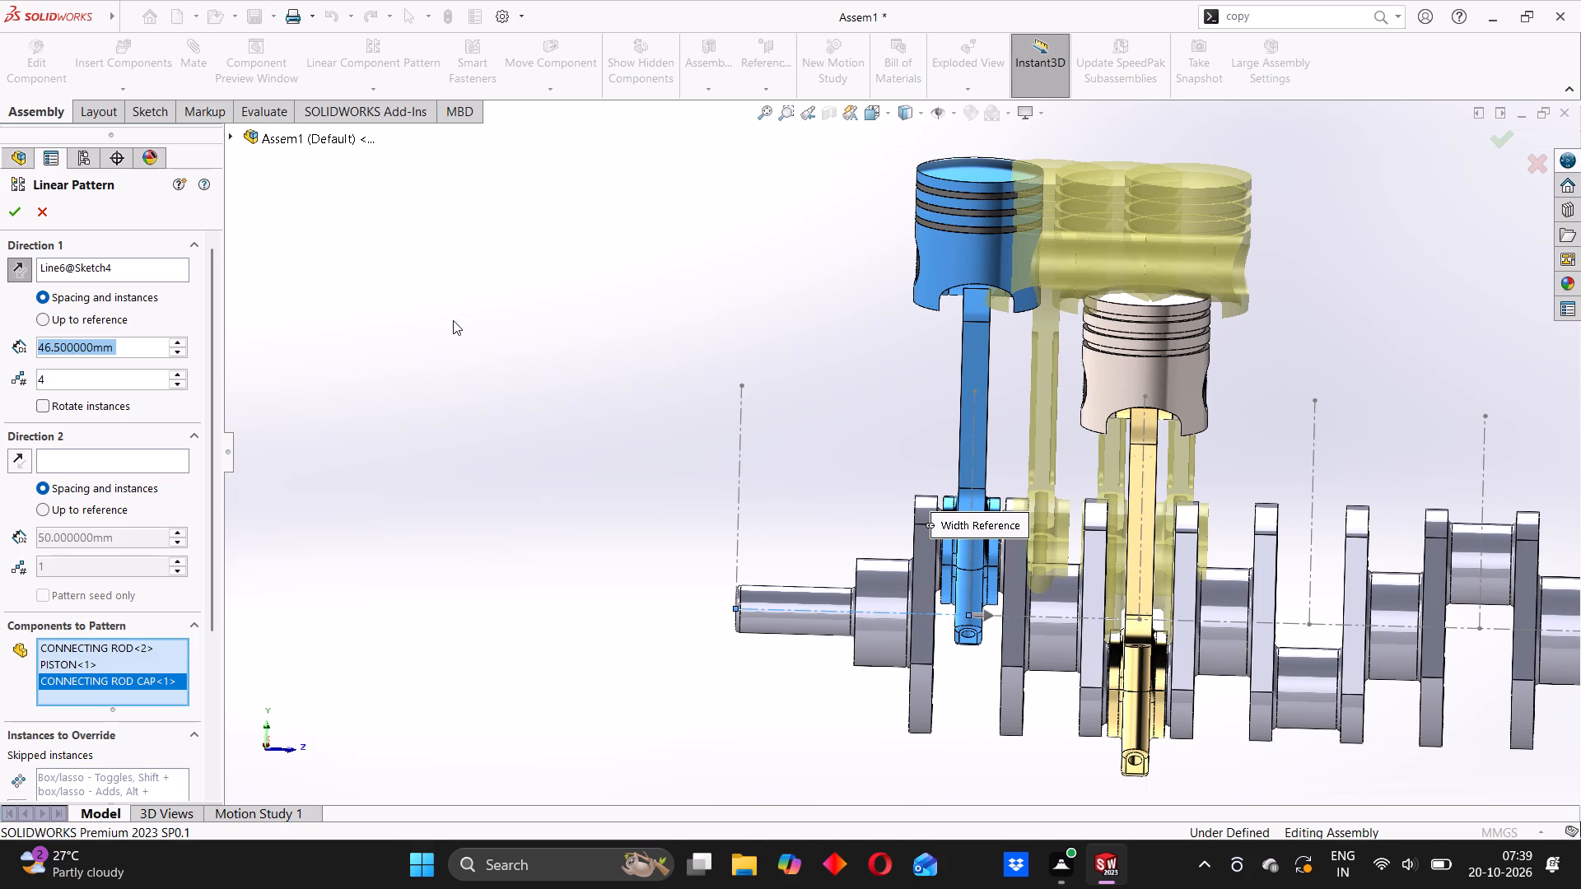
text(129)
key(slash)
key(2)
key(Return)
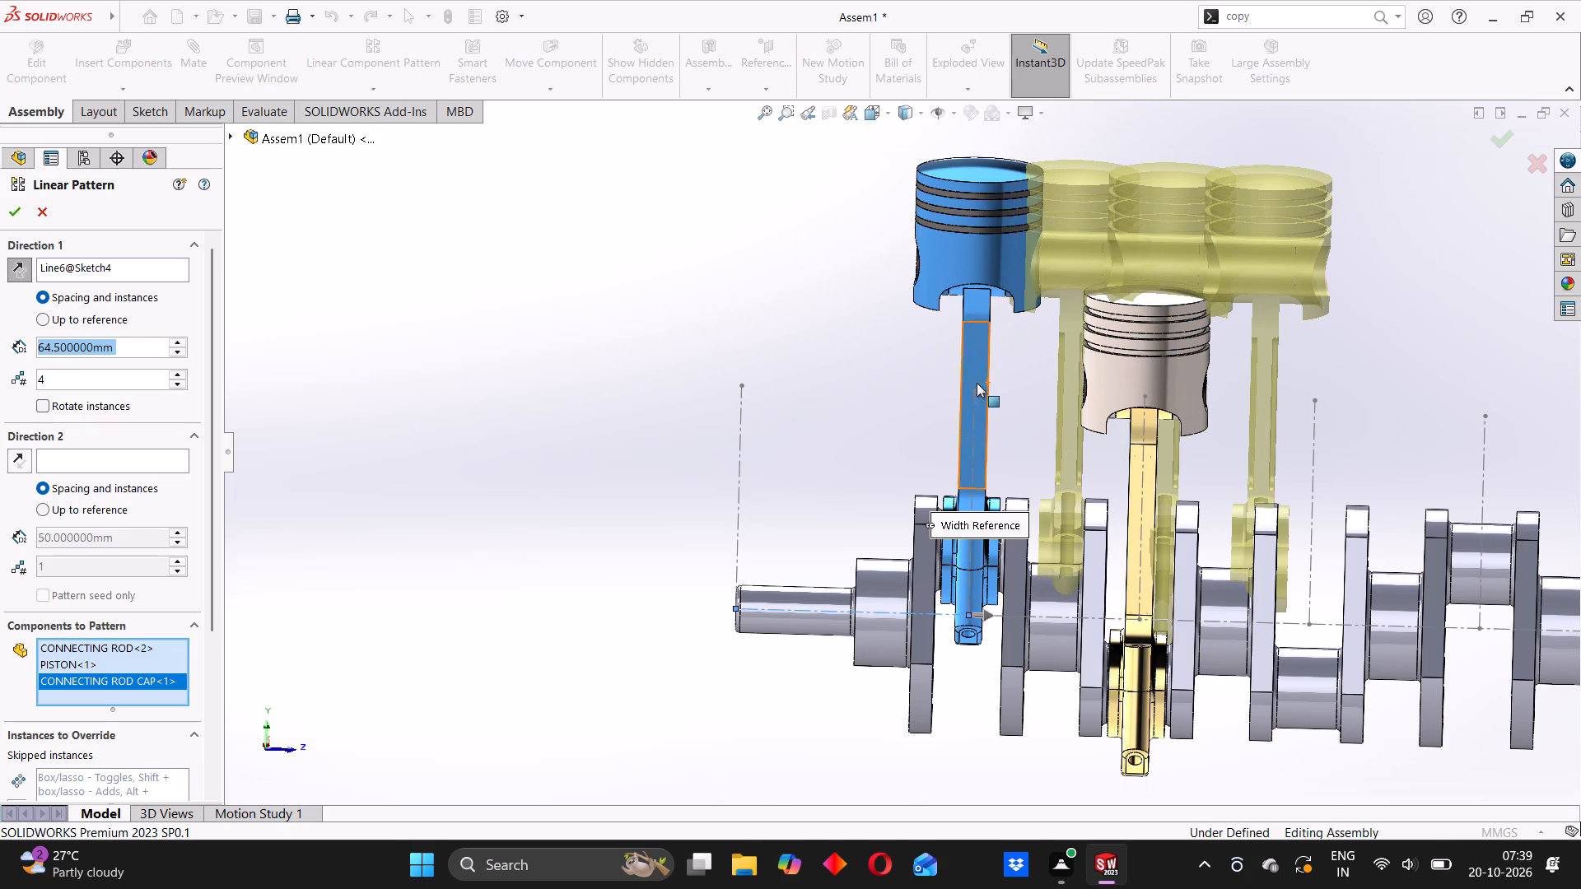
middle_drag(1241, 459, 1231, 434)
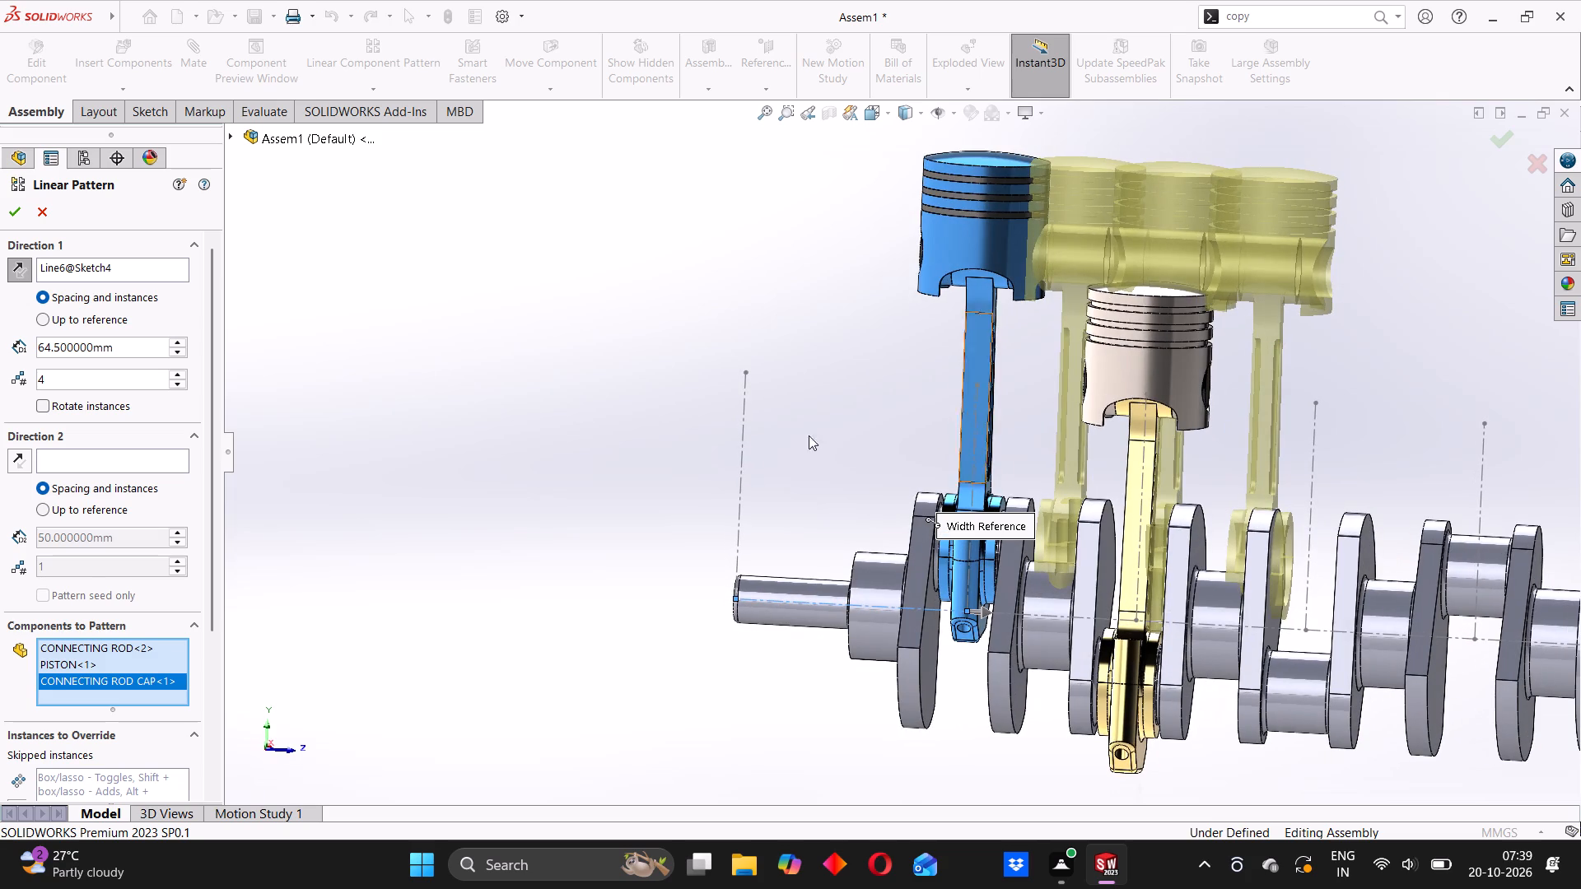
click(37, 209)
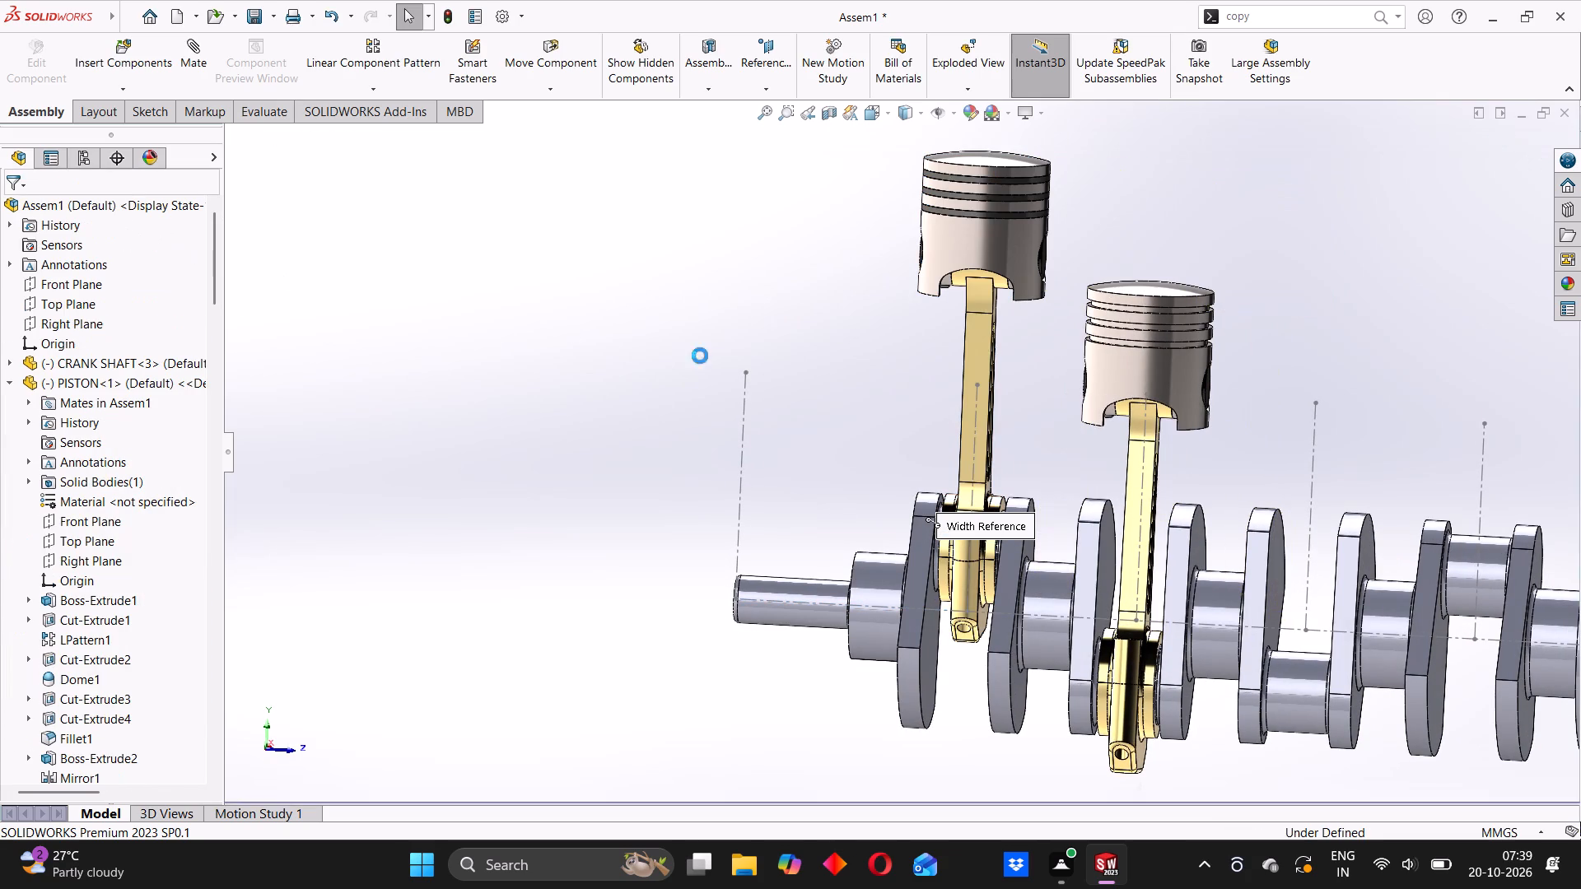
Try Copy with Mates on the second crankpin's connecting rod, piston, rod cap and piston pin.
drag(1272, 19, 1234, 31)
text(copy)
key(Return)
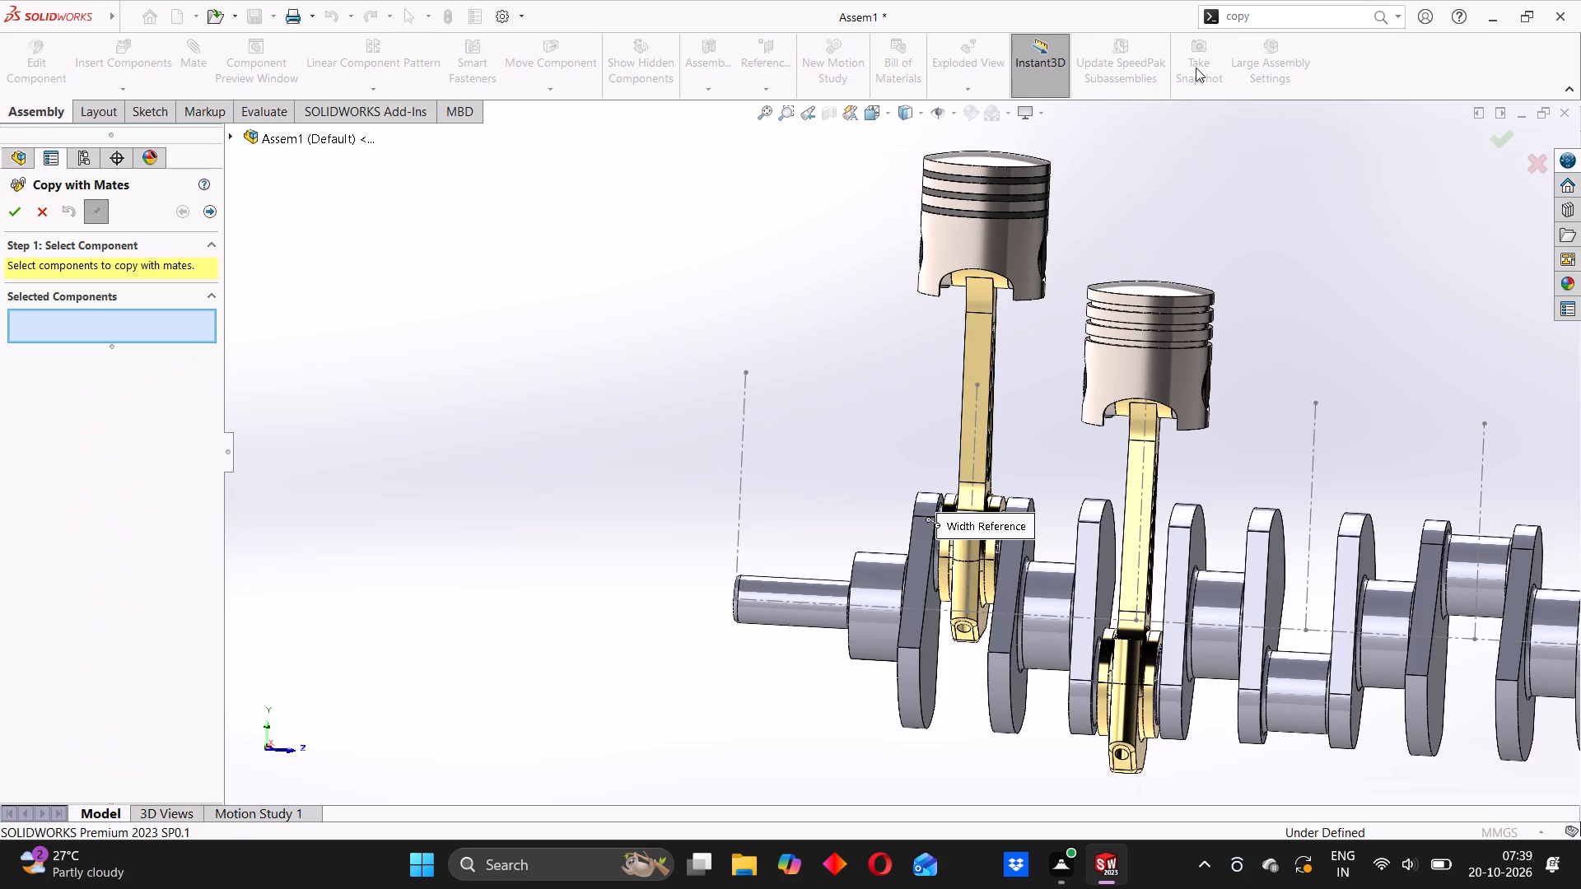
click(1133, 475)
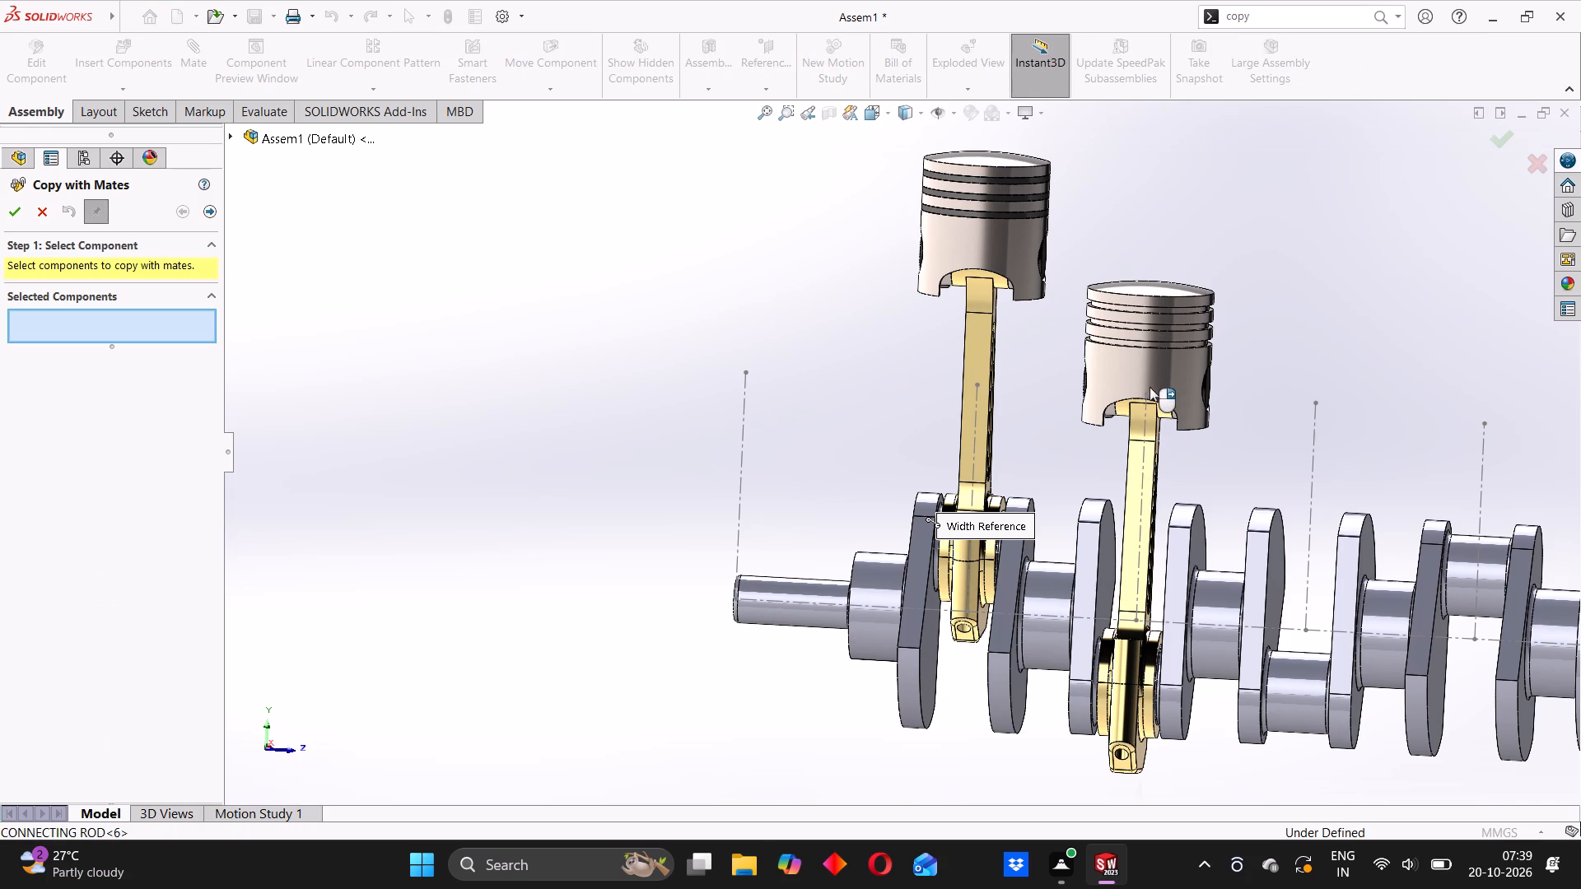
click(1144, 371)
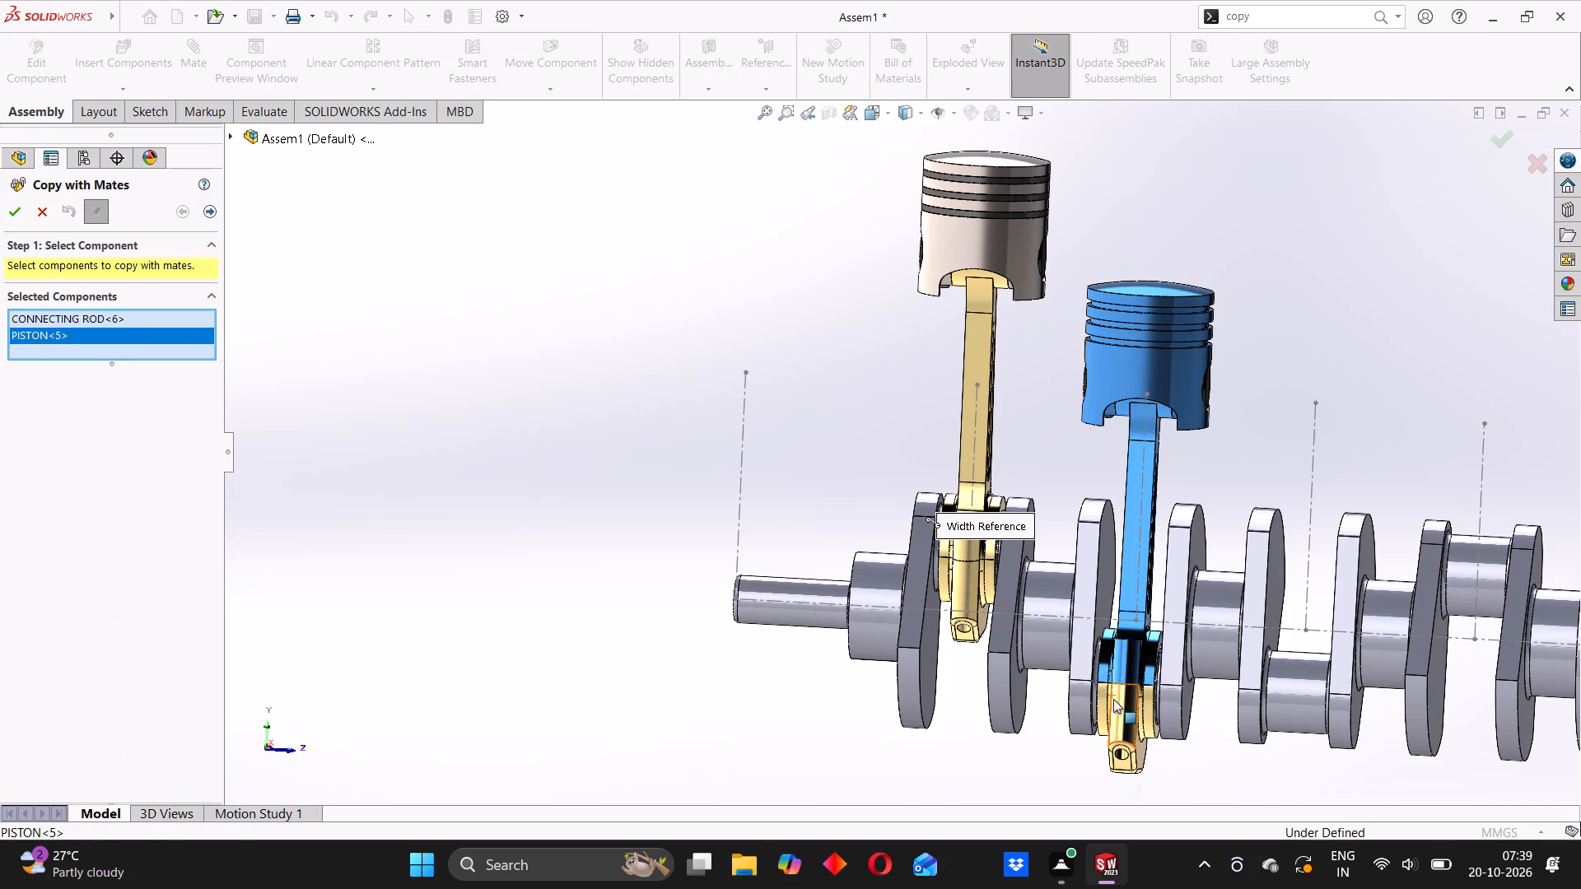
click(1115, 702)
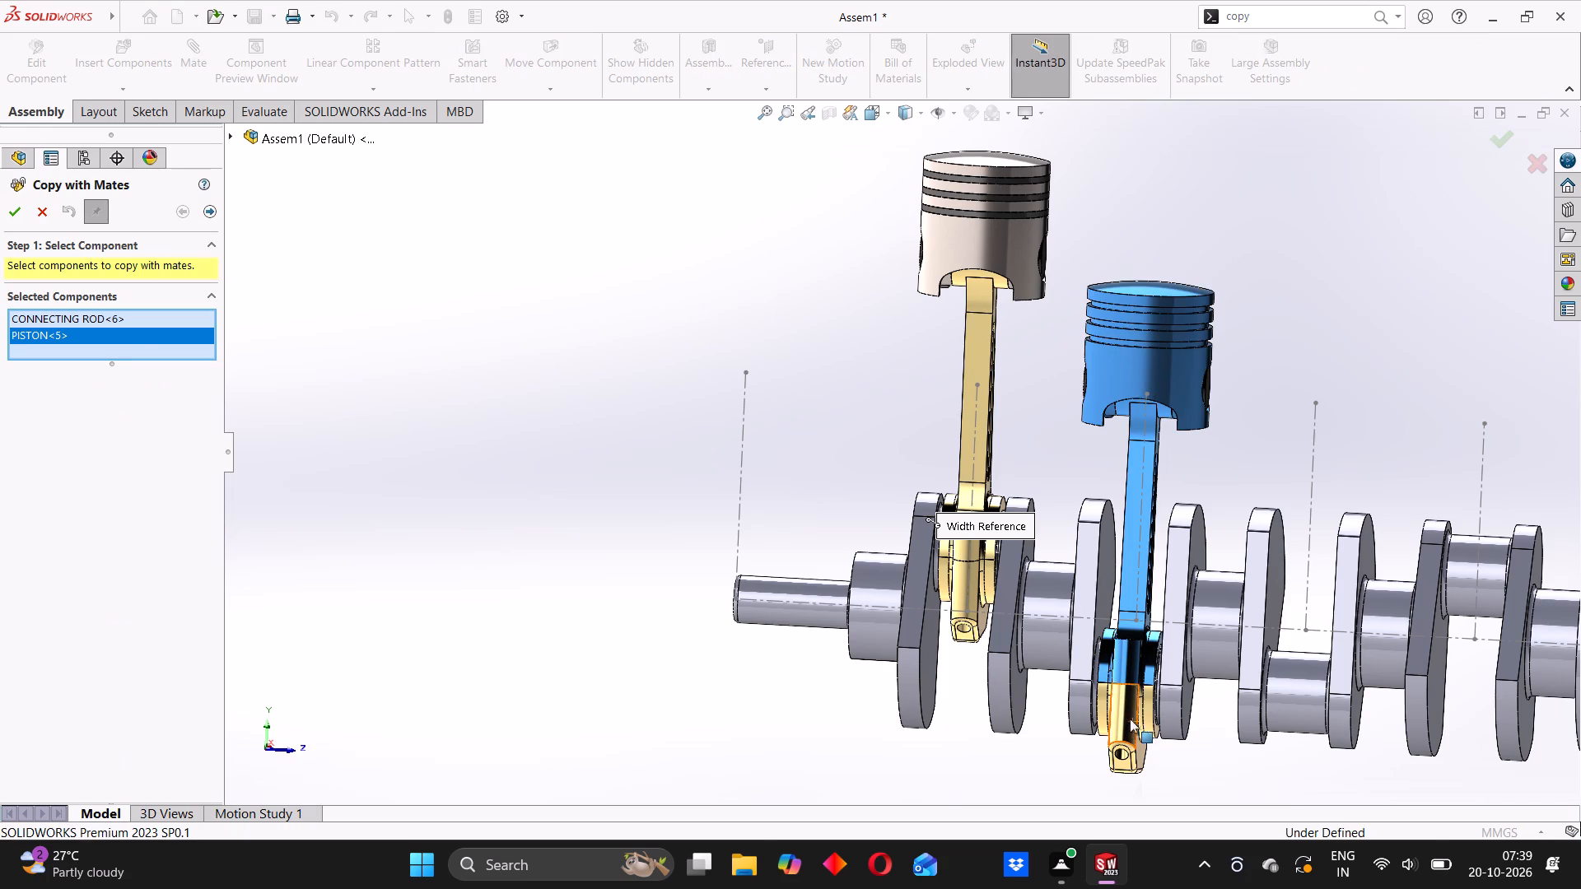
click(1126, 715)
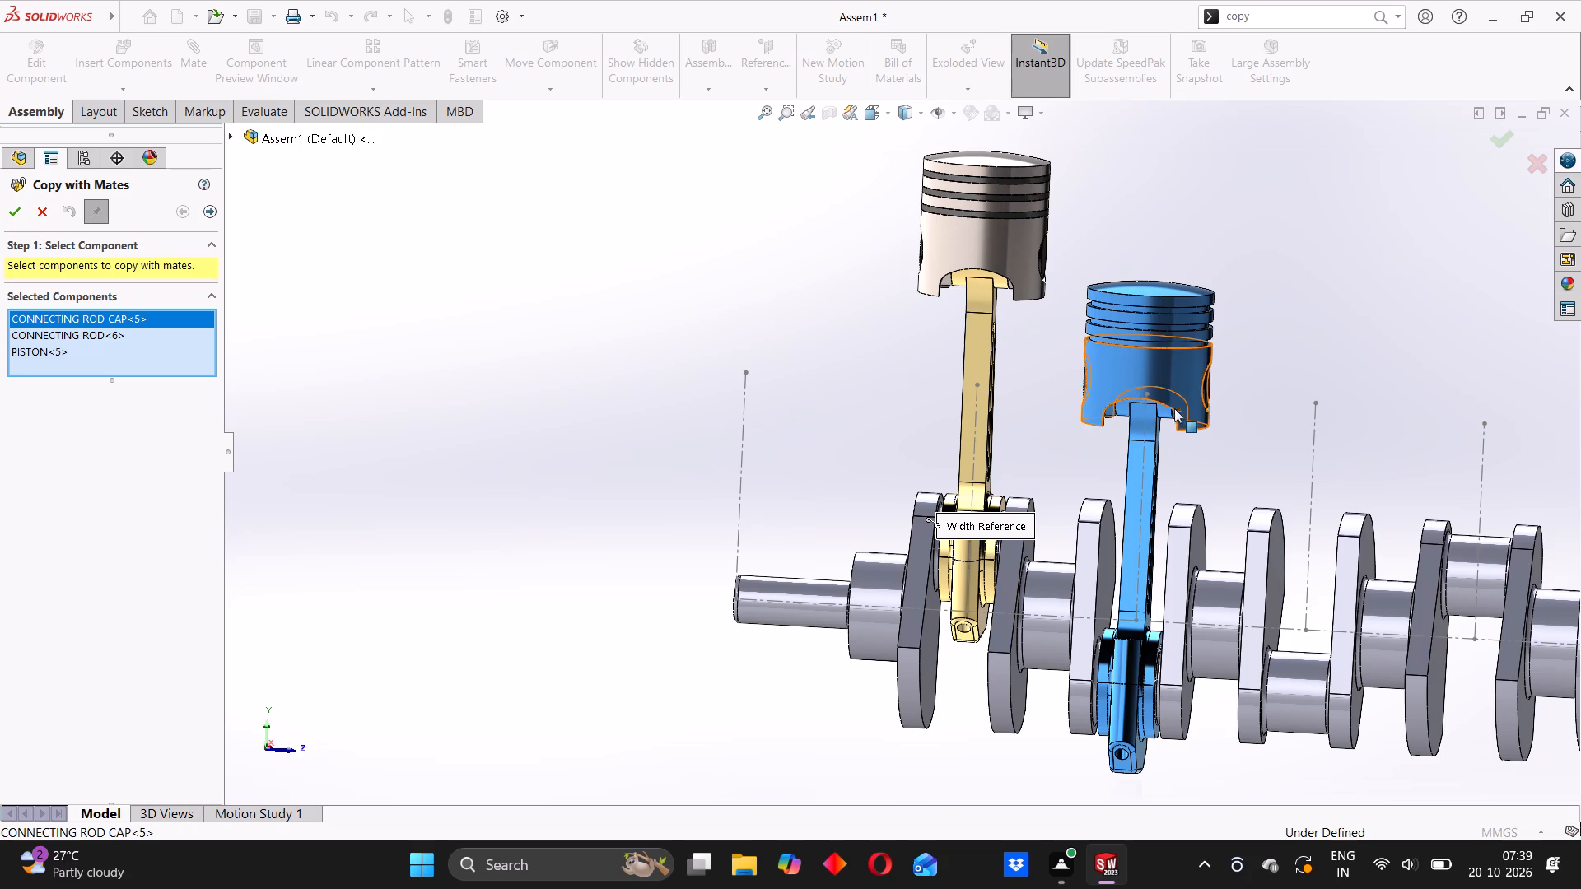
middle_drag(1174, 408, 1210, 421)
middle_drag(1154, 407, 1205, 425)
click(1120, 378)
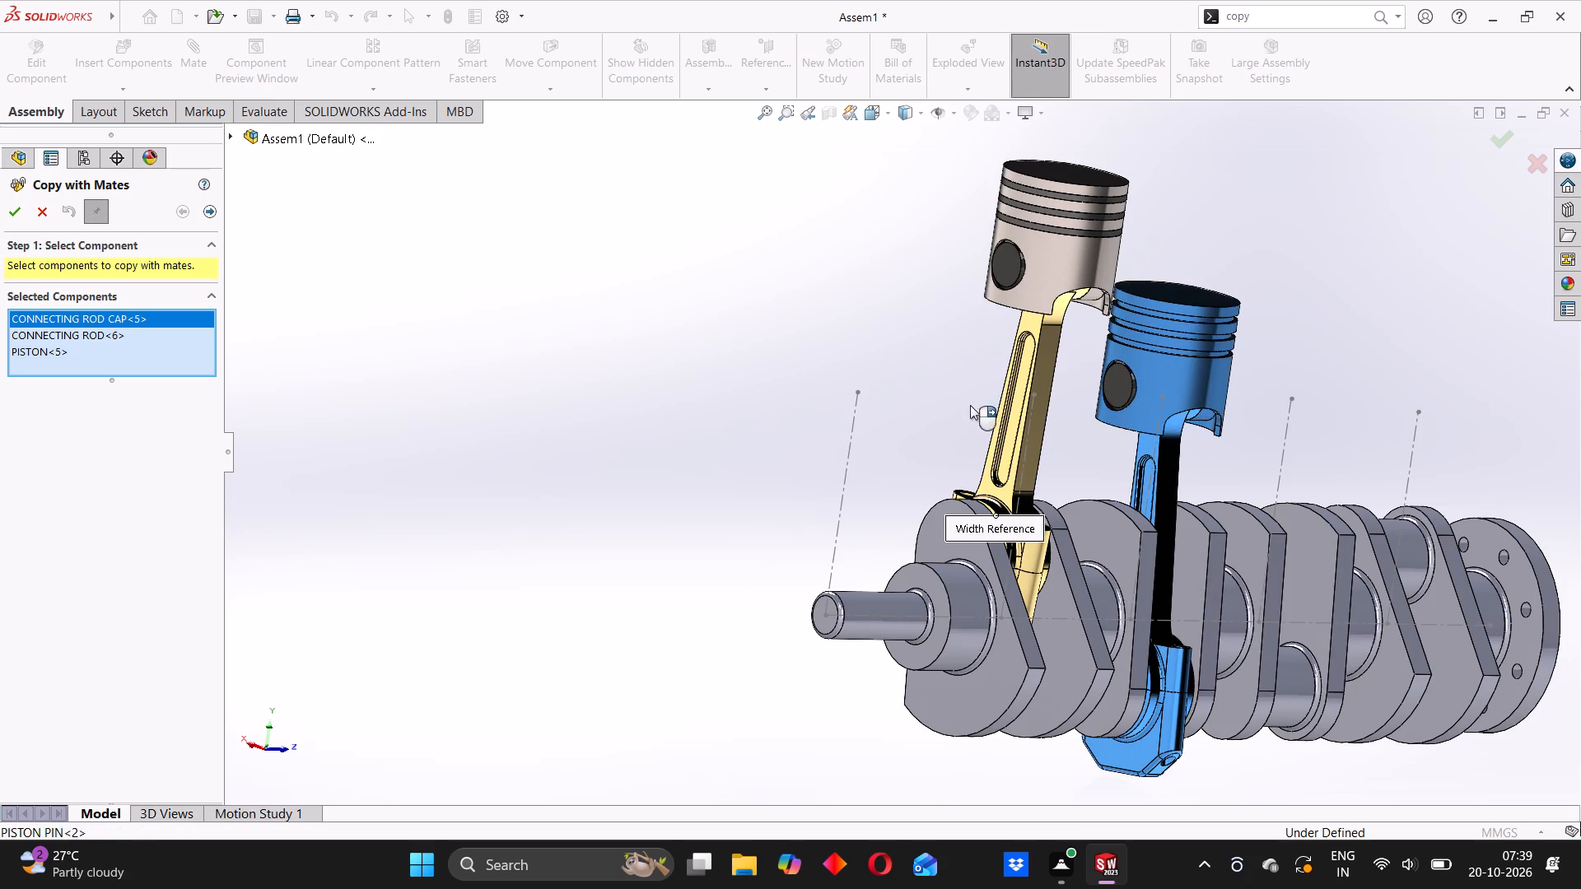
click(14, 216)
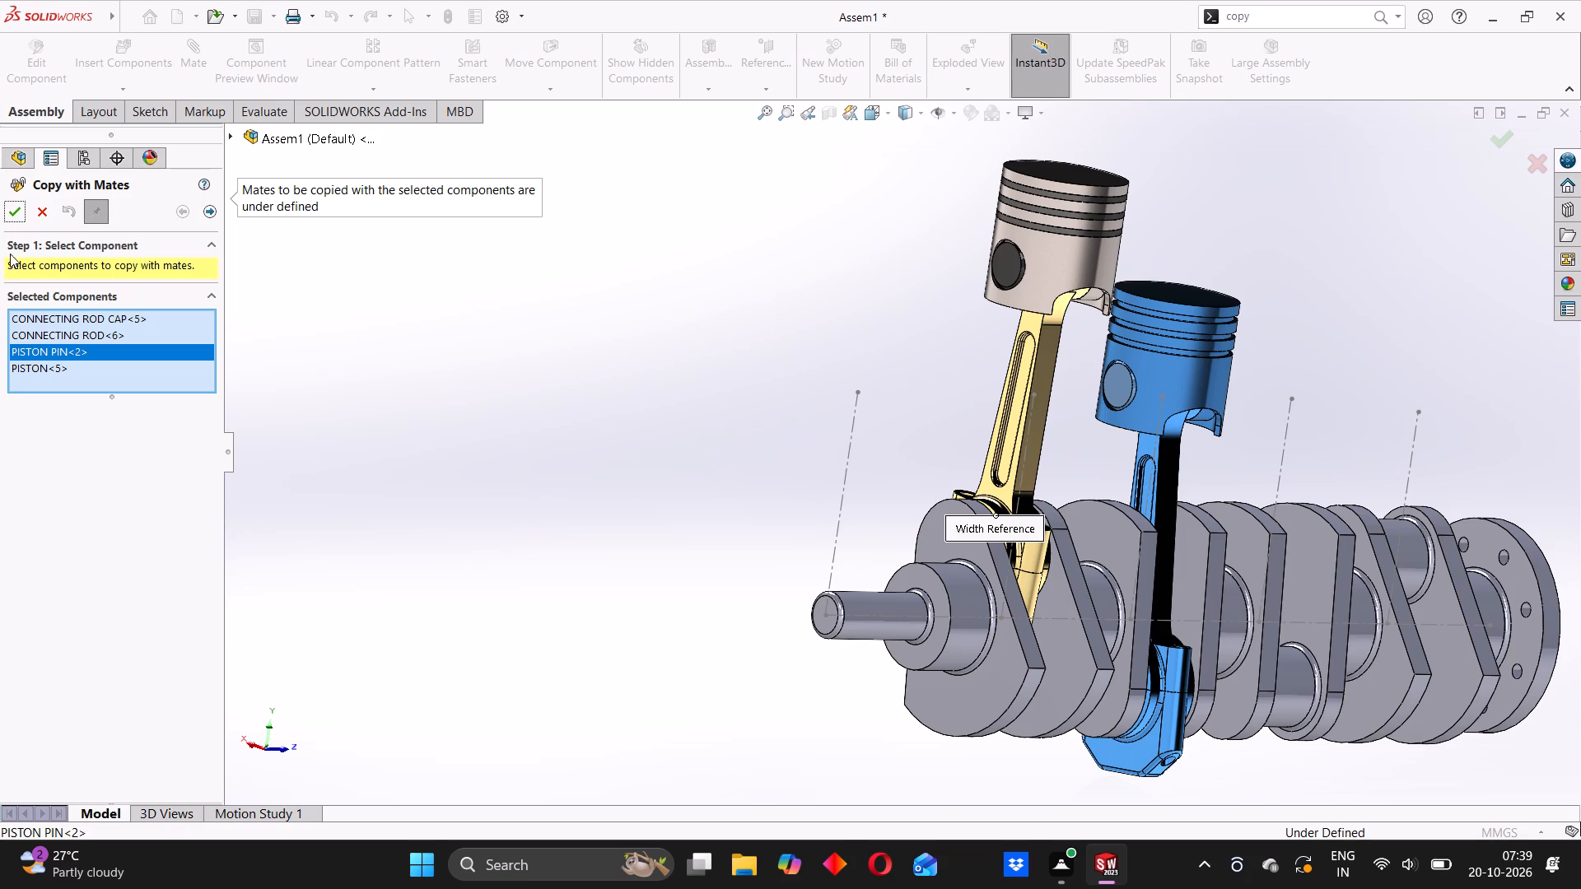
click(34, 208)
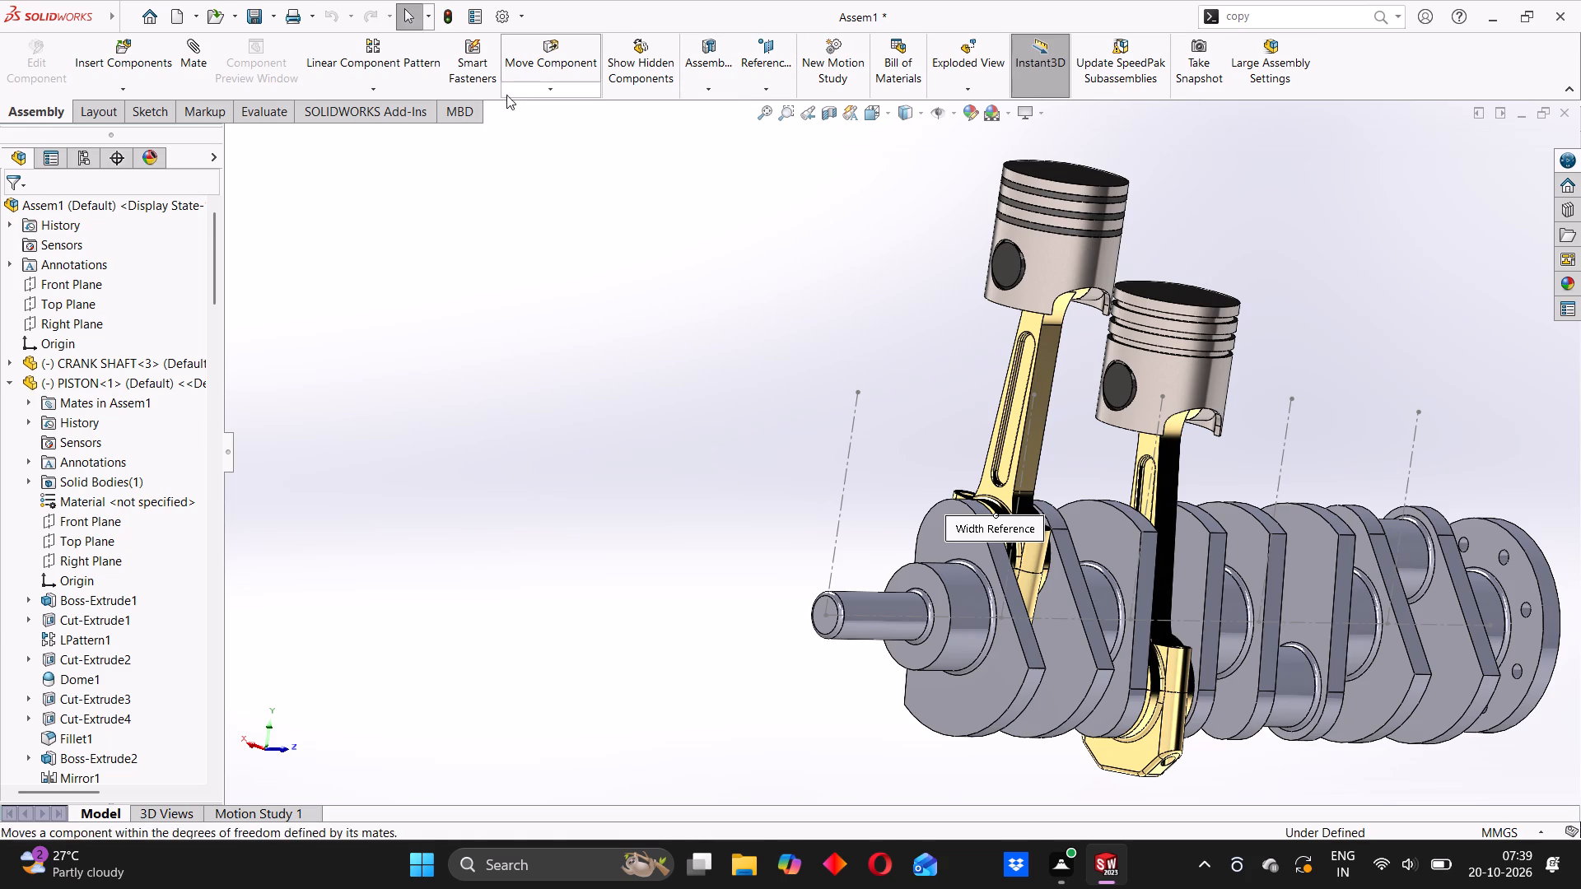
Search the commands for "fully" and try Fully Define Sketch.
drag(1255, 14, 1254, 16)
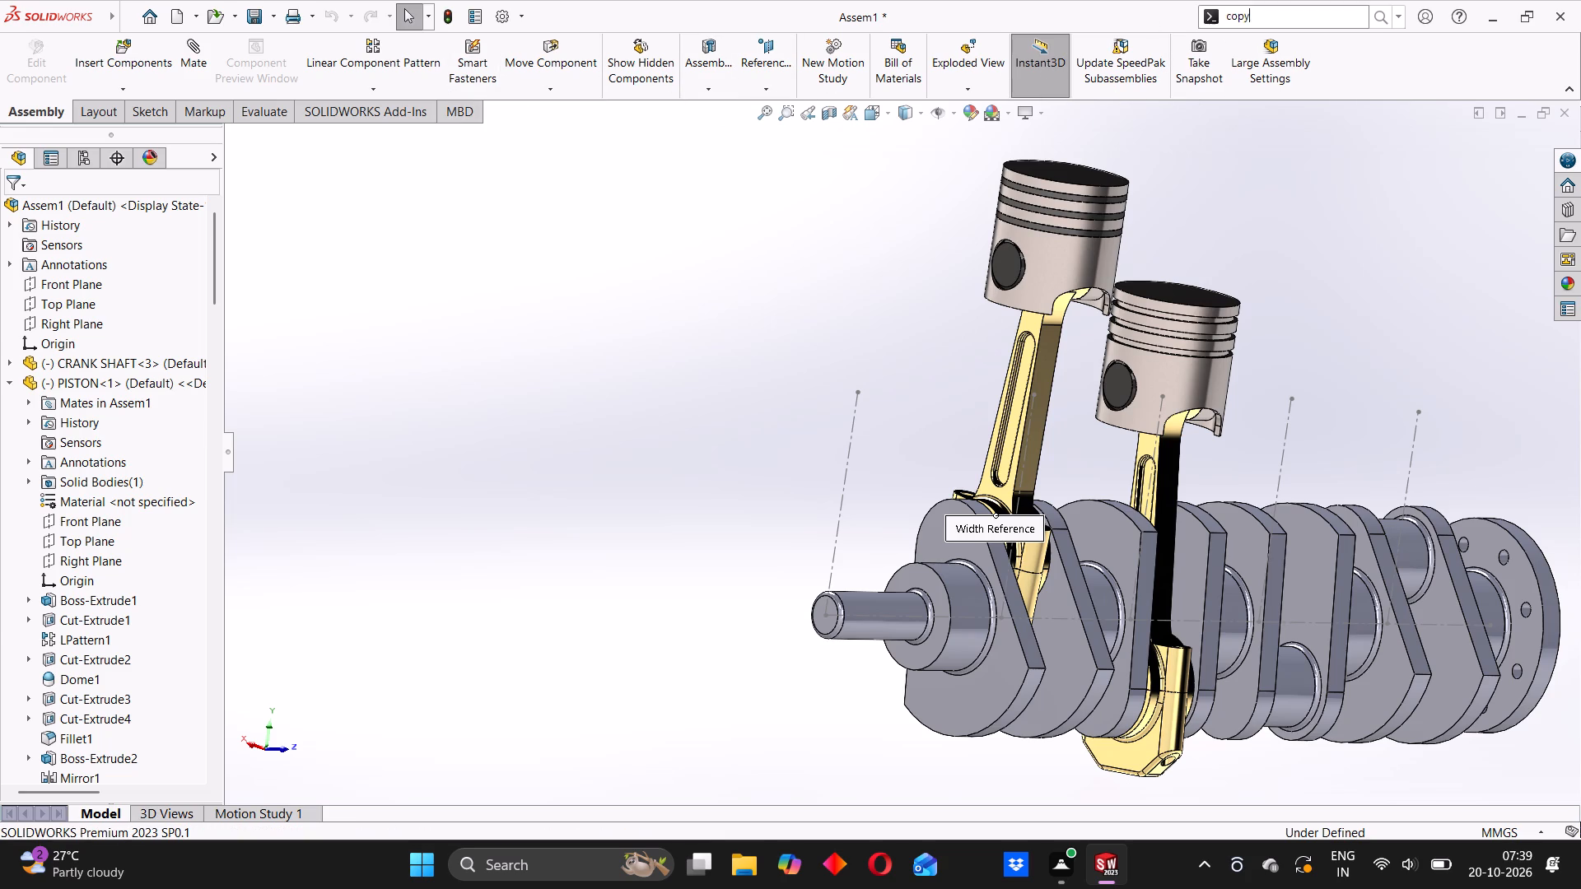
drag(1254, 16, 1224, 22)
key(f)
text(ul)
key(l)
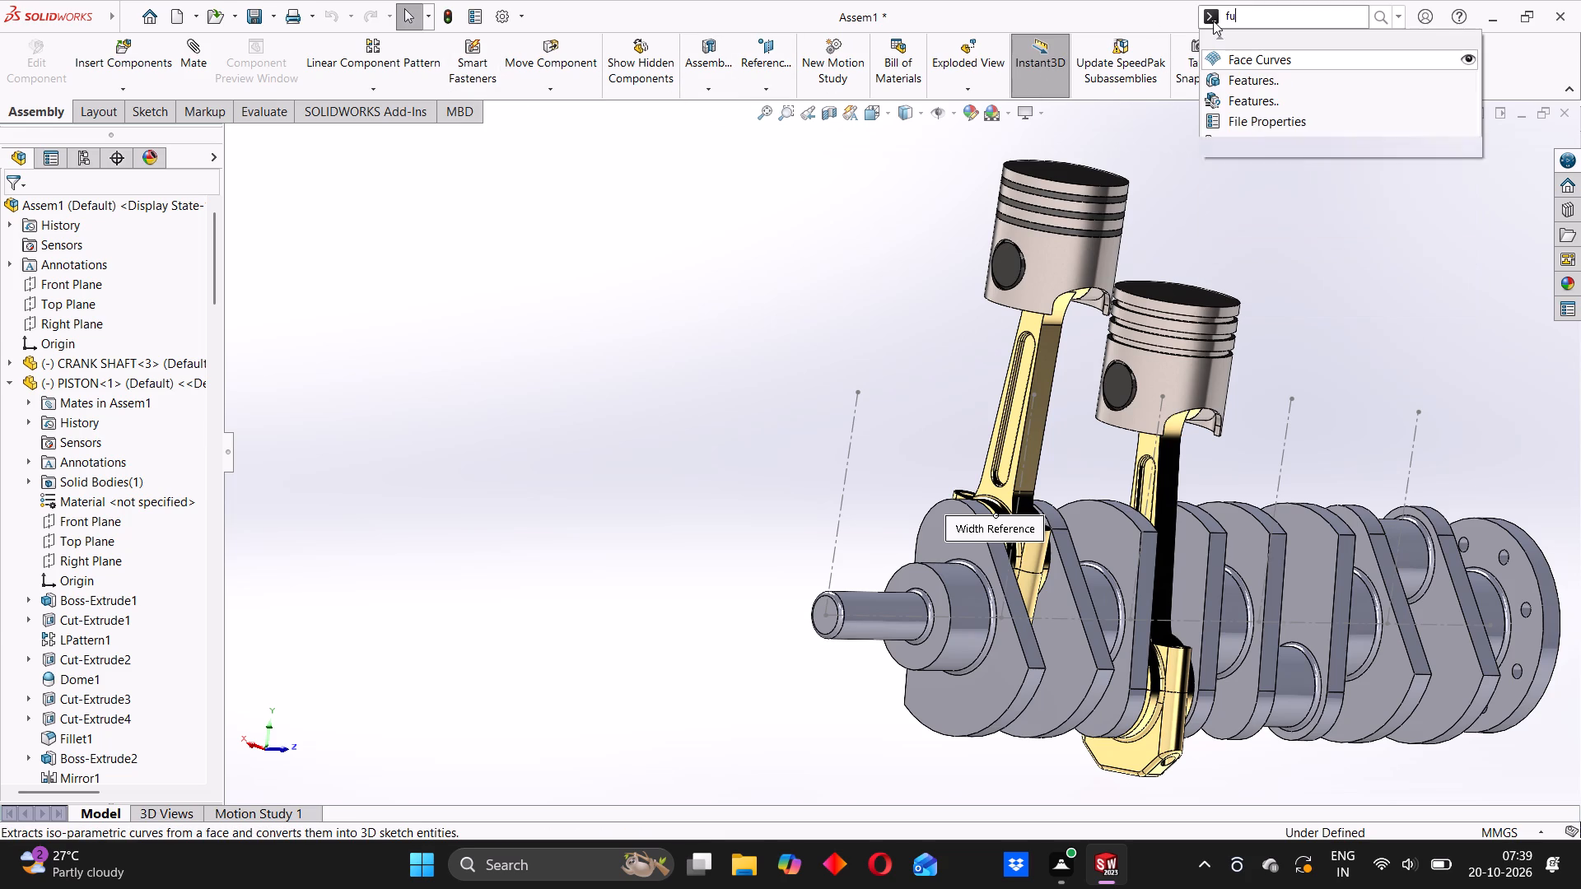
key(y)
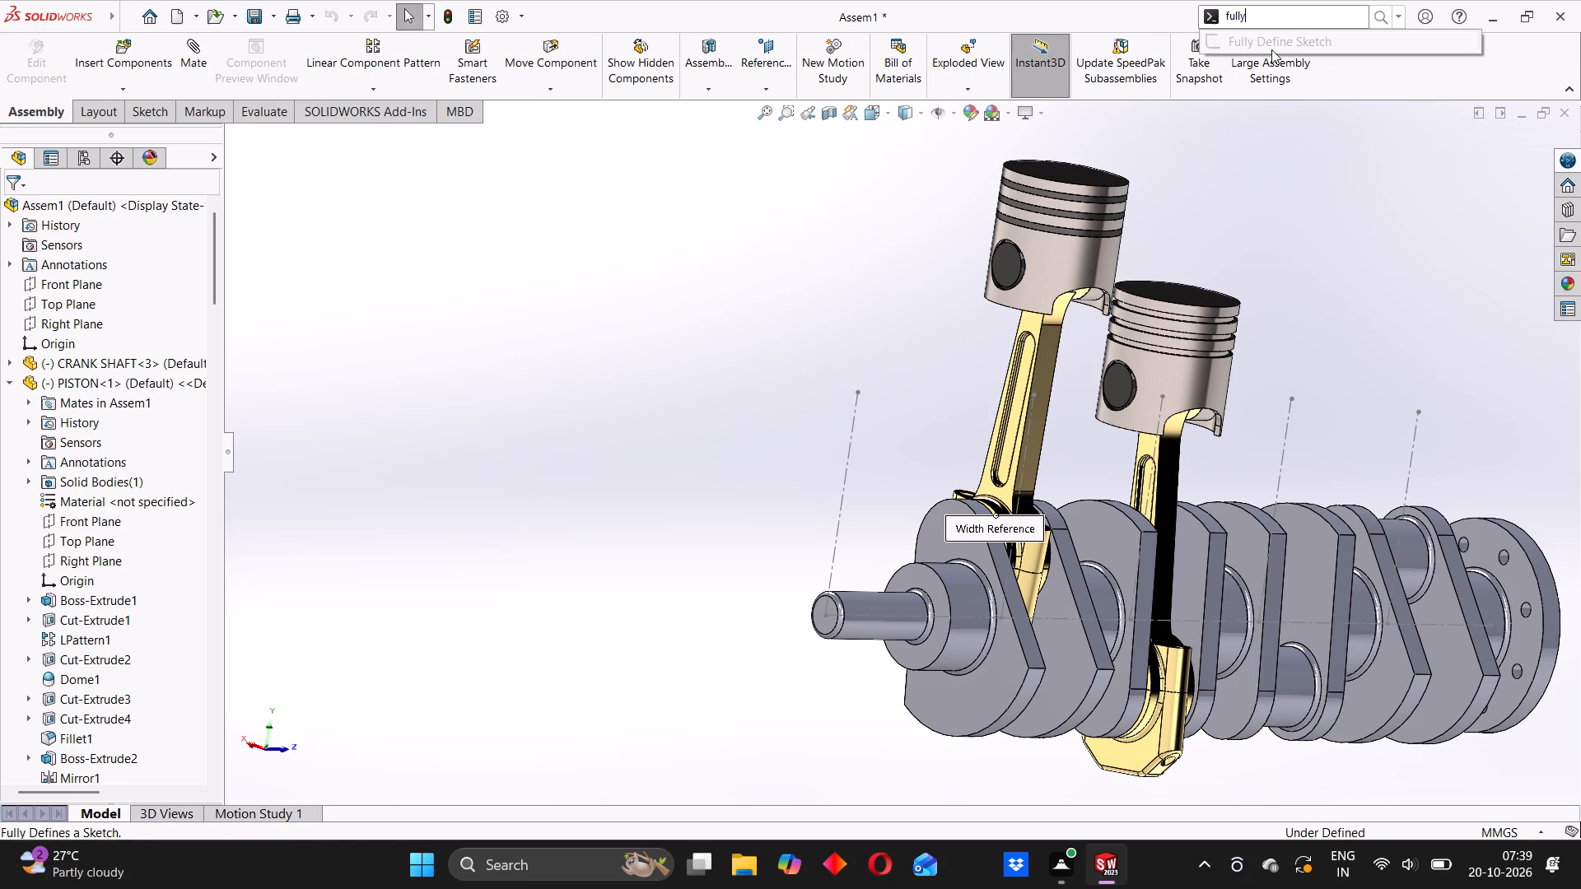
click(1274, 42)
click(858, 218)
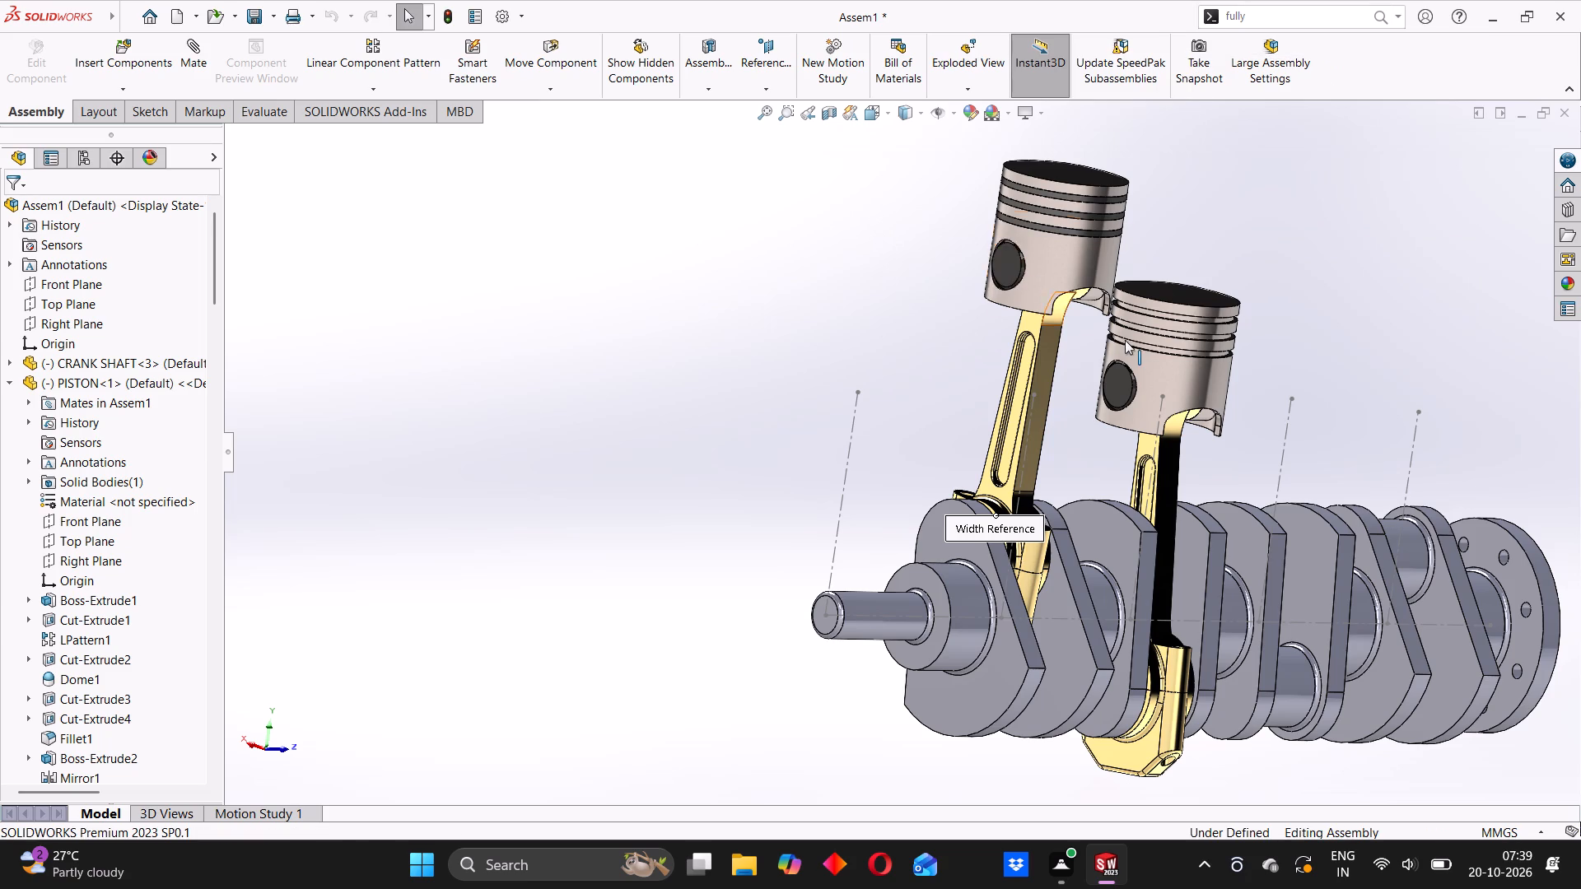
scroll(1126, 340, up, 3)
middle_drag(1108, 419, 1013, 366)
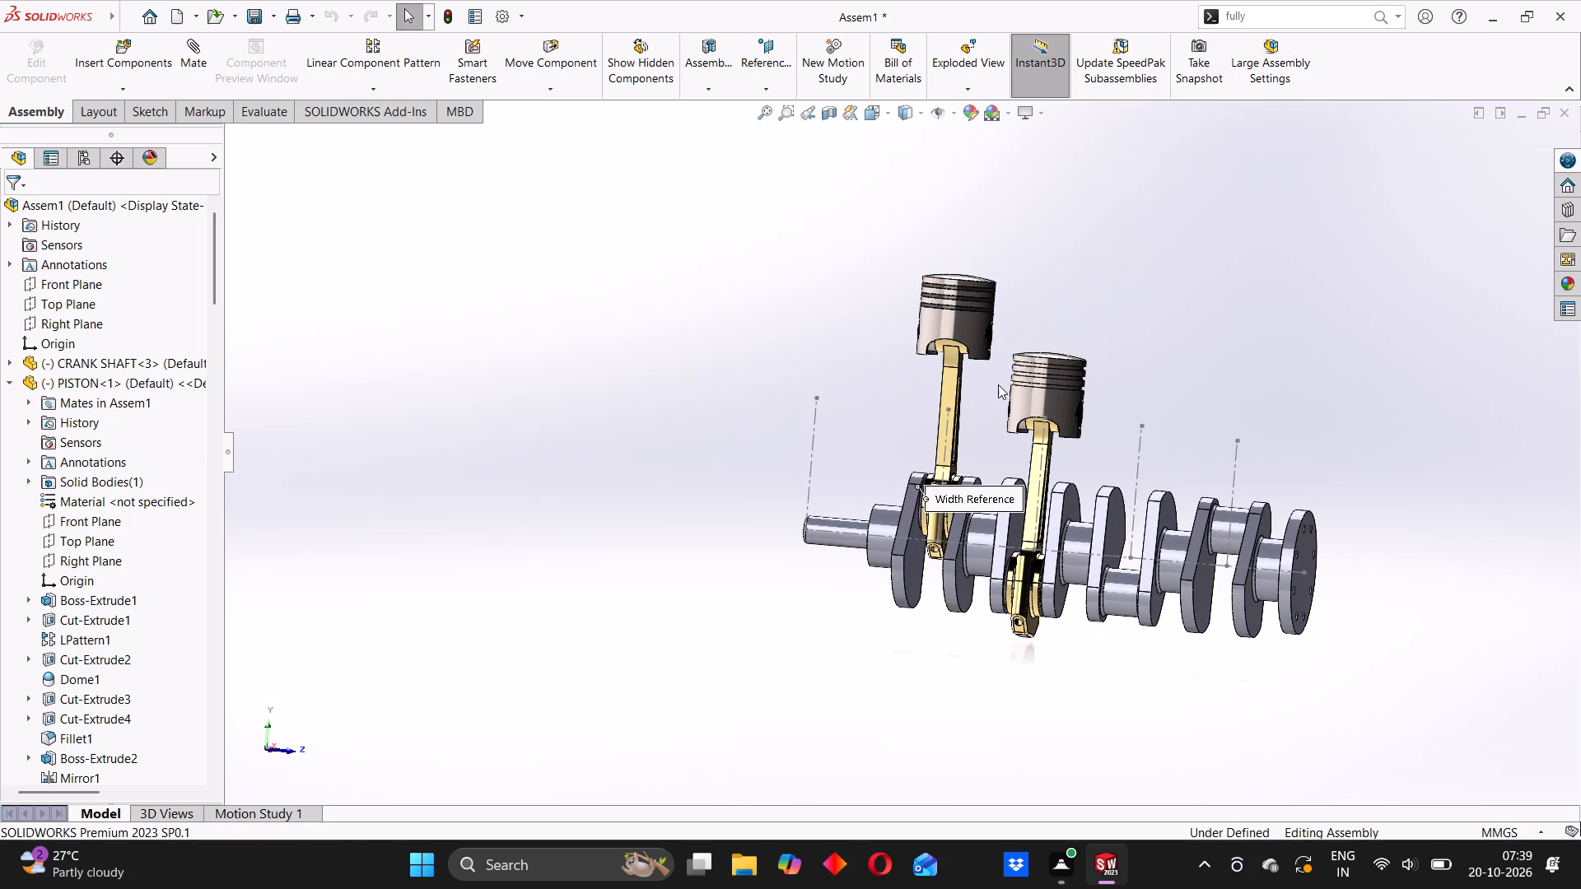
Copy the piston from the first crank throw into the empty space beyond the crankshaft's narrow shaft end.
middle_drag(1004, 387, 1030, 440)
scroll(1053, 411, down, 4)
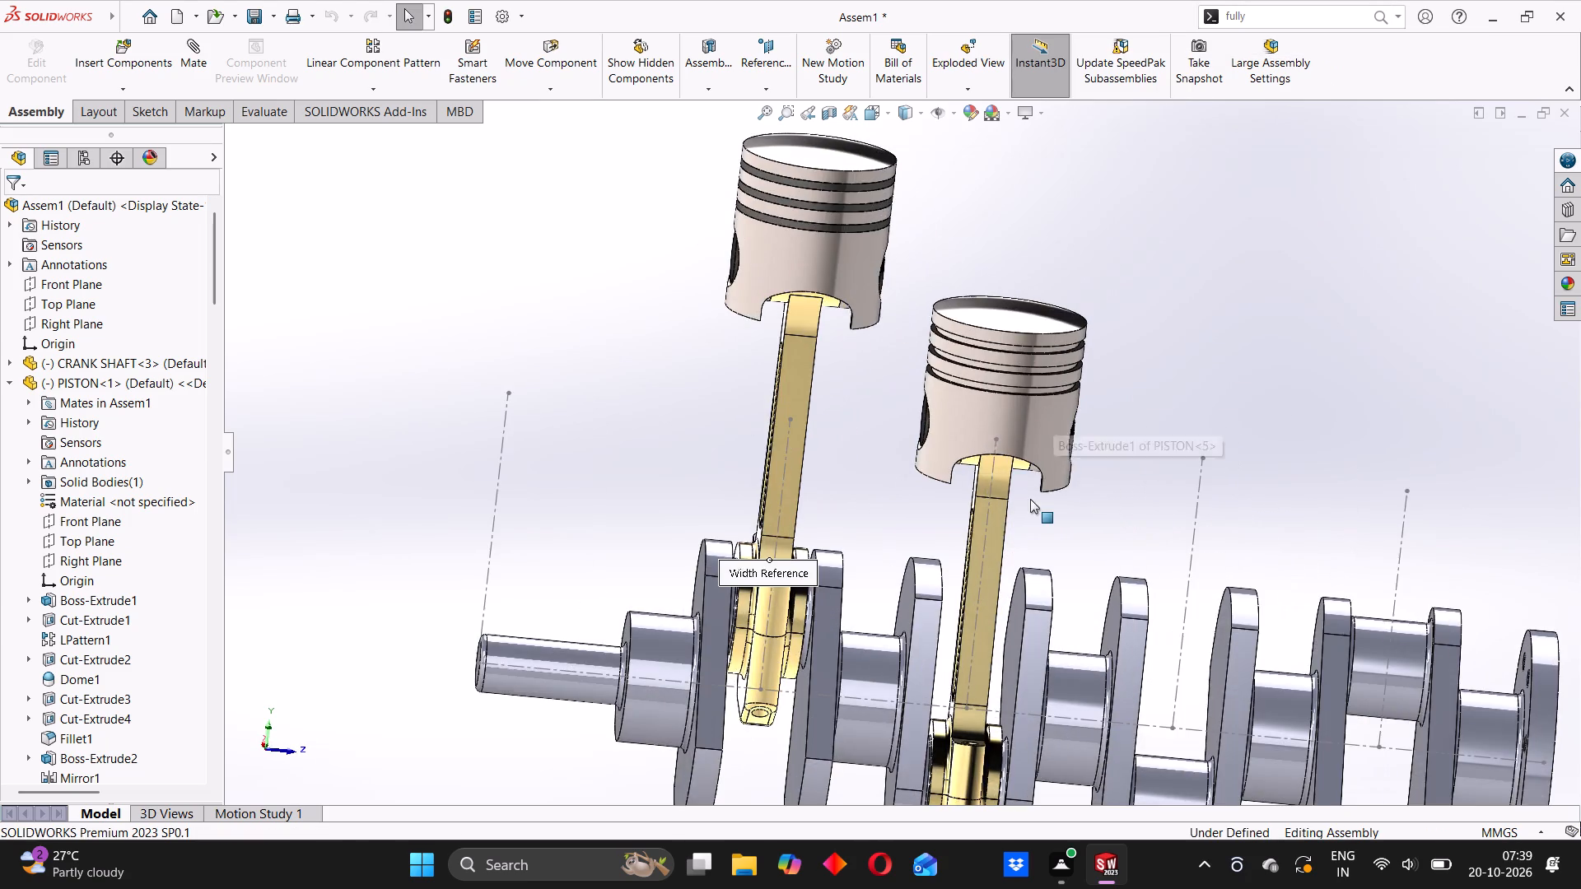
scroll(1019, 515, up, 3)
middle_click(1024, 508)
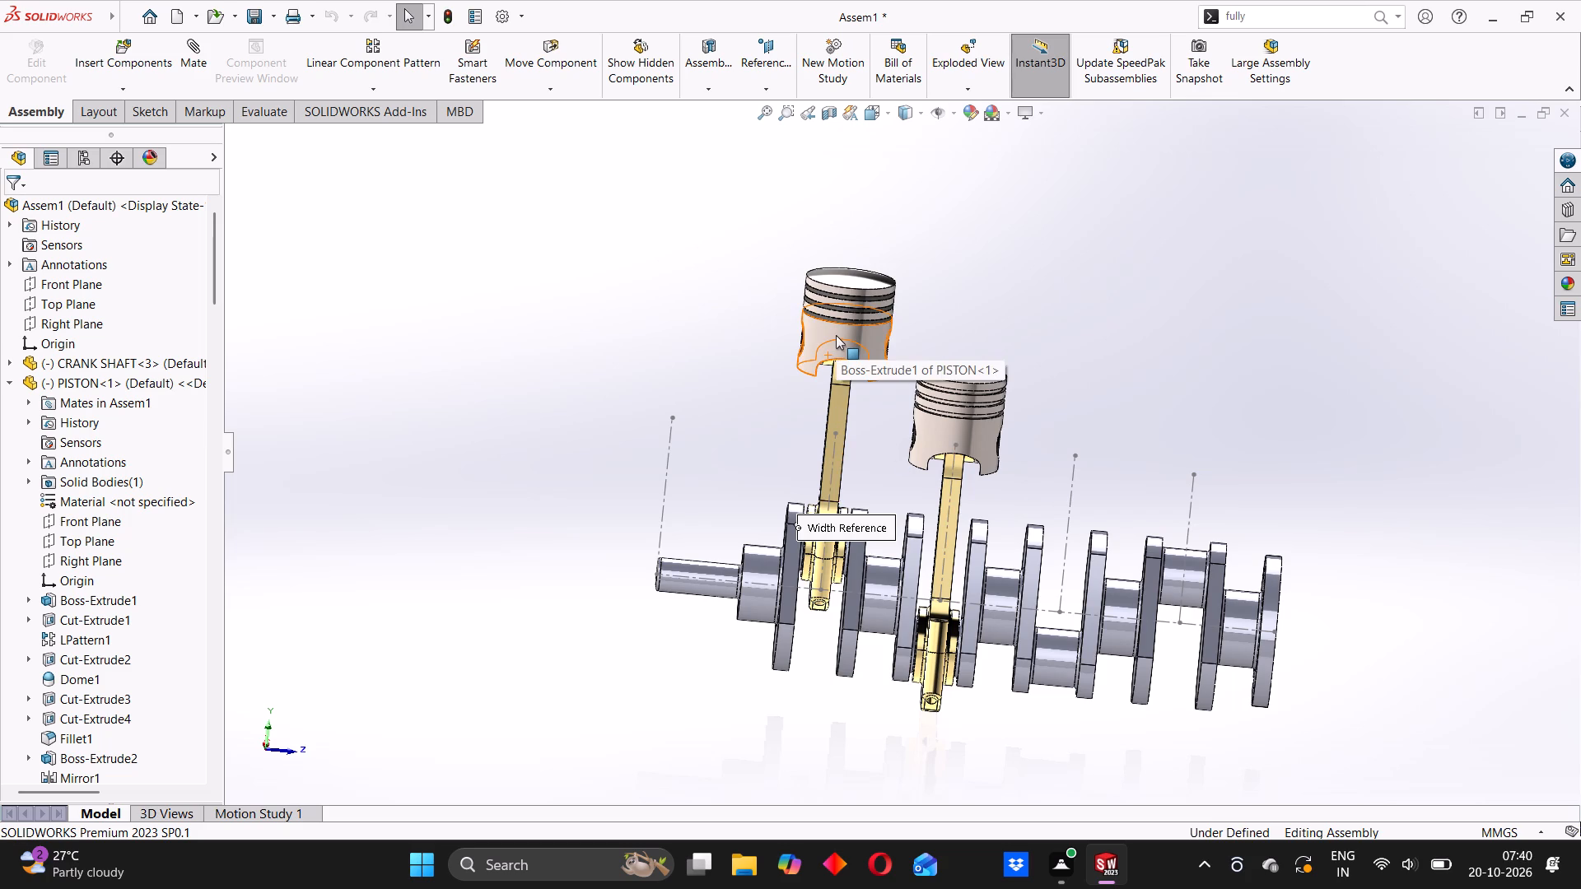
scroll(843, 342, up, 2)
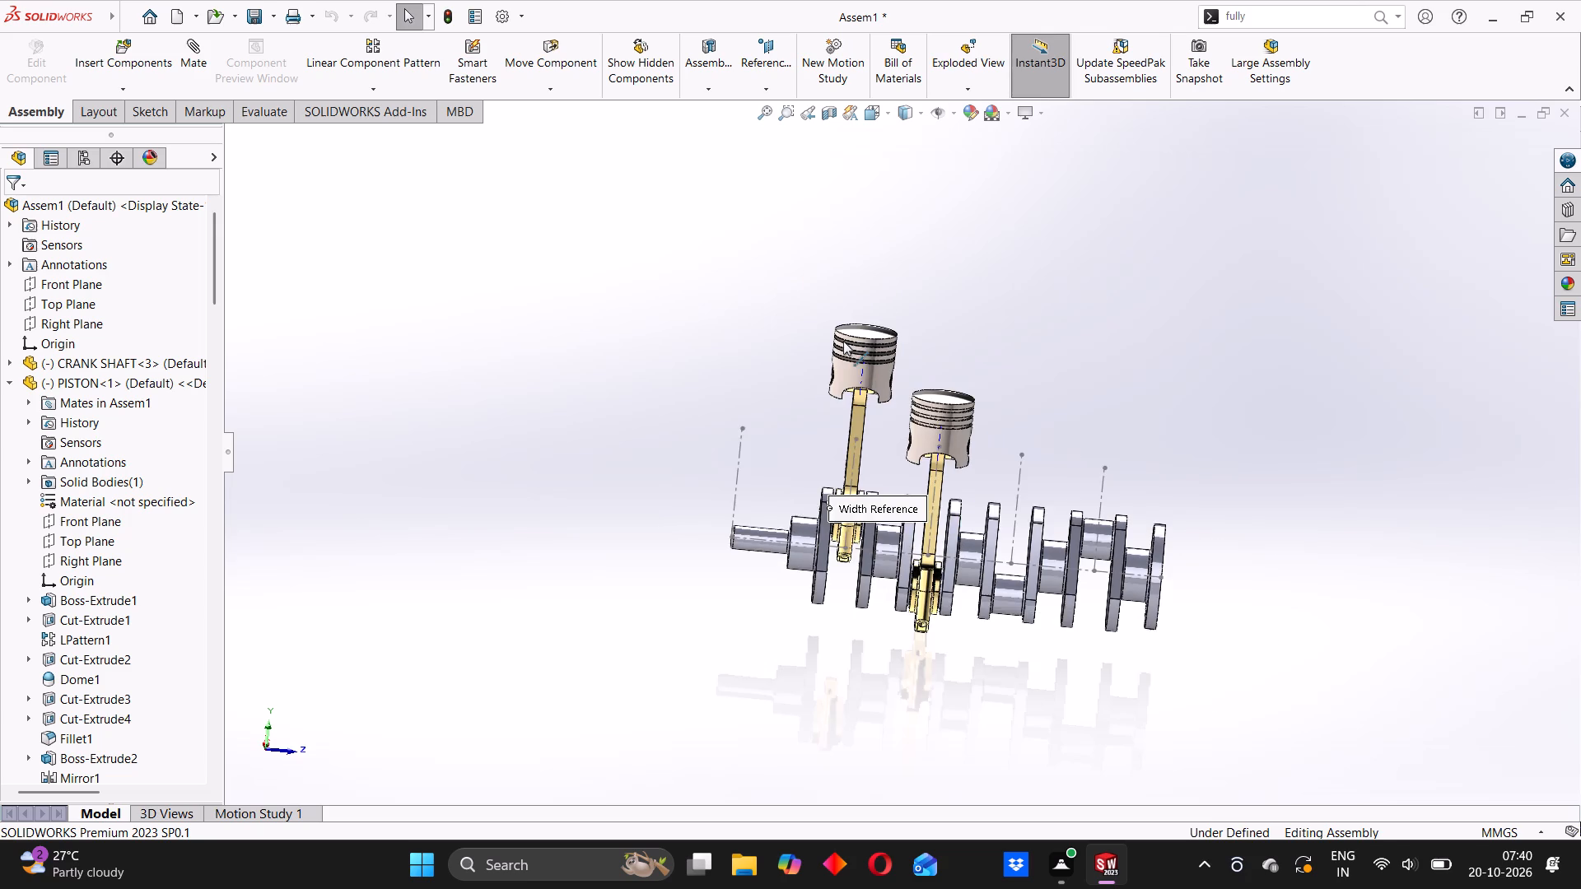
scroll(851, 353, down, 1)
ctrl+drag(865, 383, 865, 383)
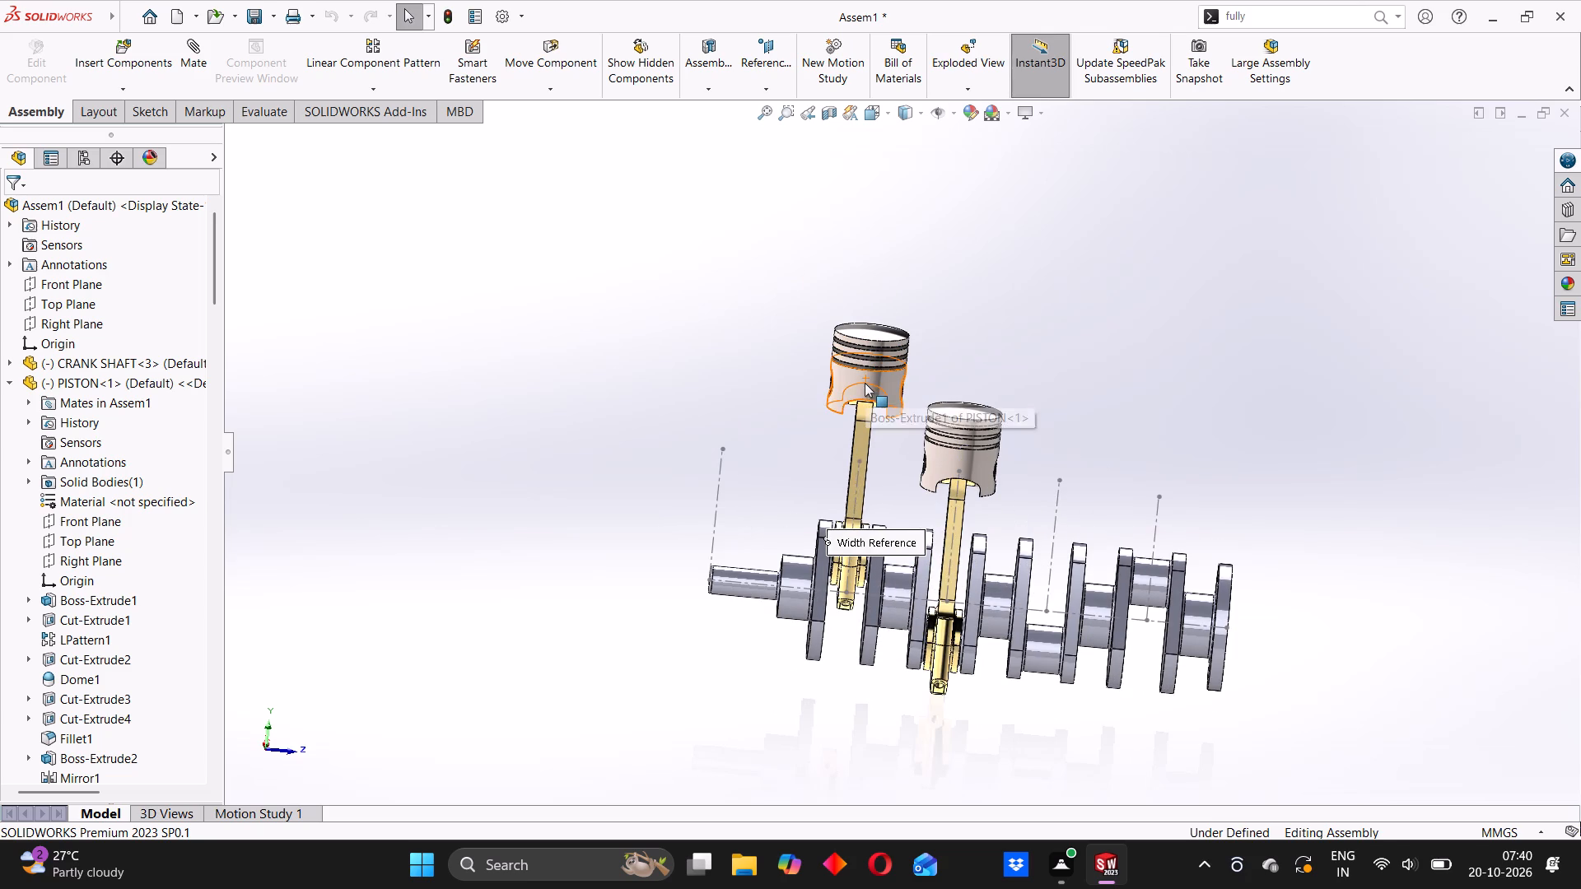
ctrl+drag(865, 383, 605, 340)
scroll(858, 379, down, 4)
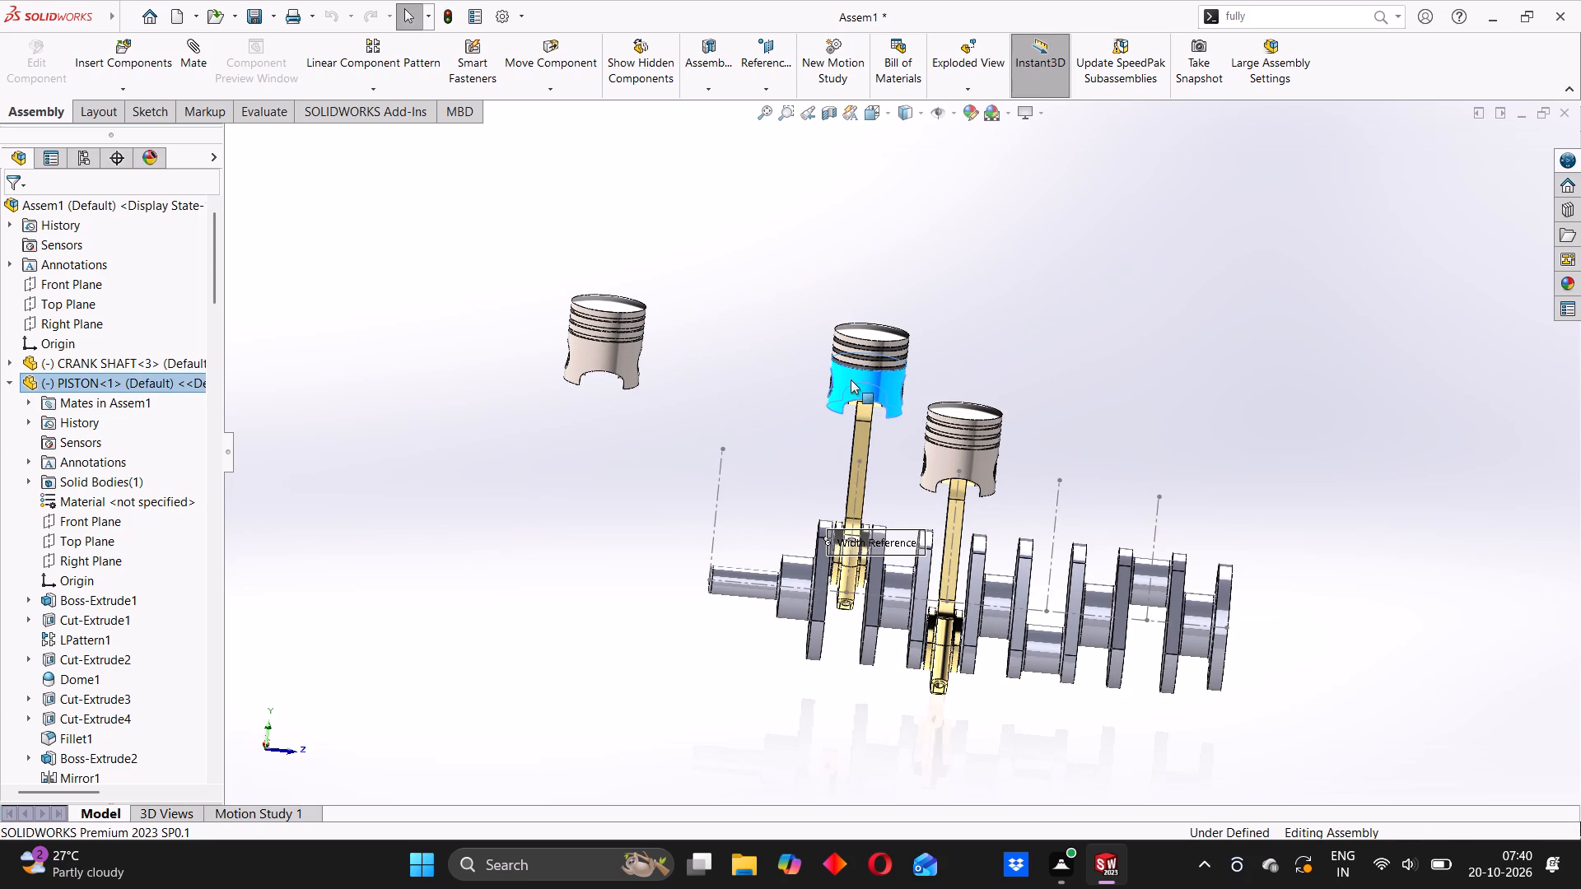
middle_drag(851, 379, 872, 391)
click(764, 408)
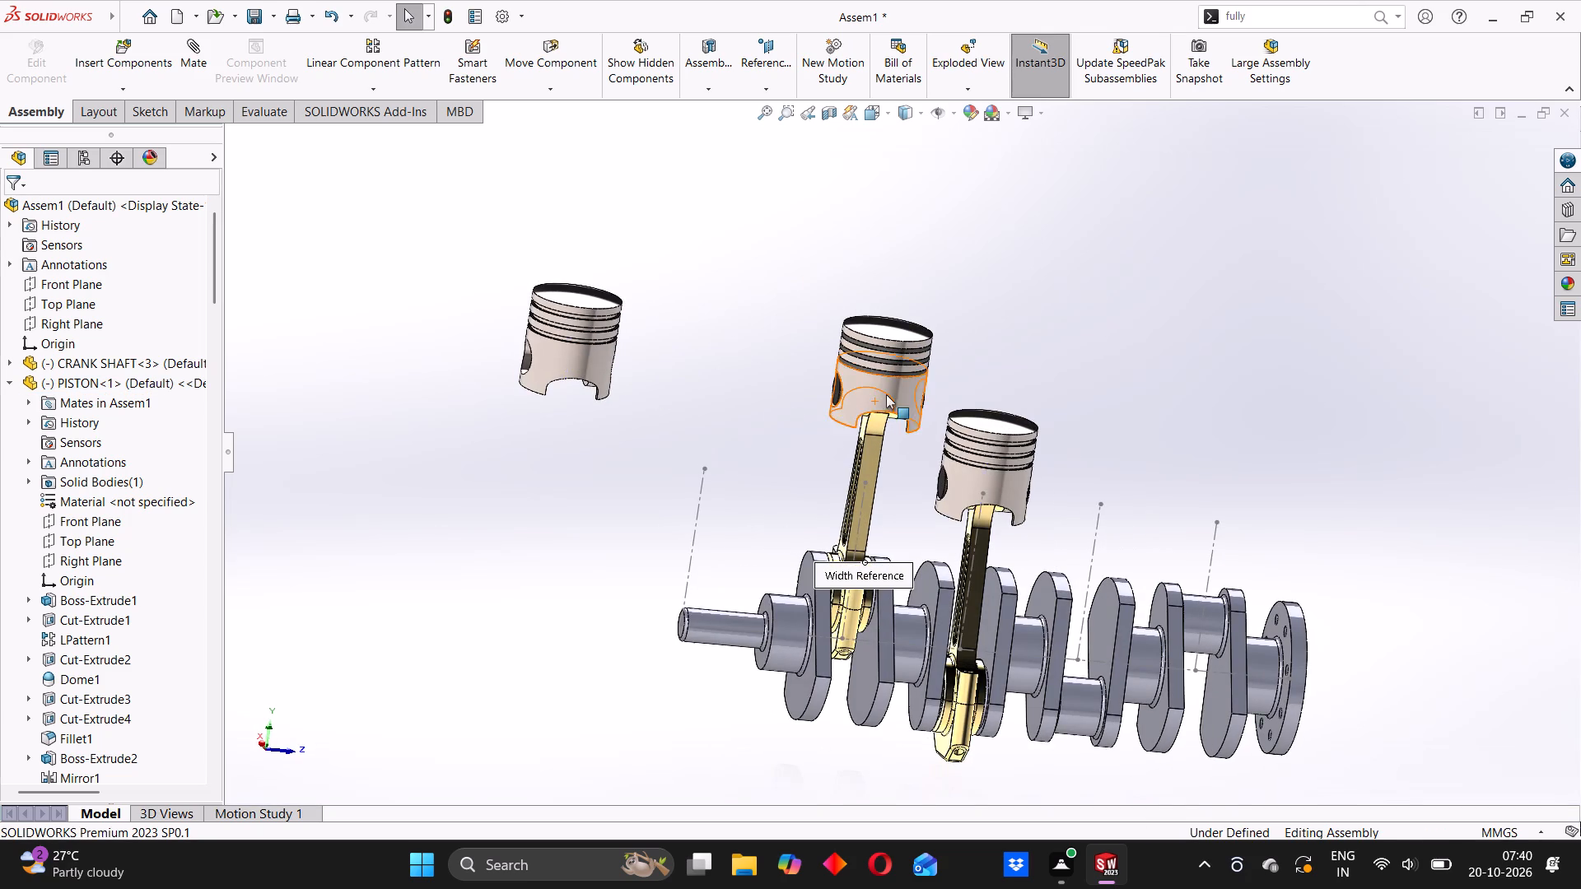
Copy the first cylinder's piston pin into the empty space beside the loose copied piston.
scroll(886, 394, down, 4)
ctrl+drag(785, 390, 427, 391)
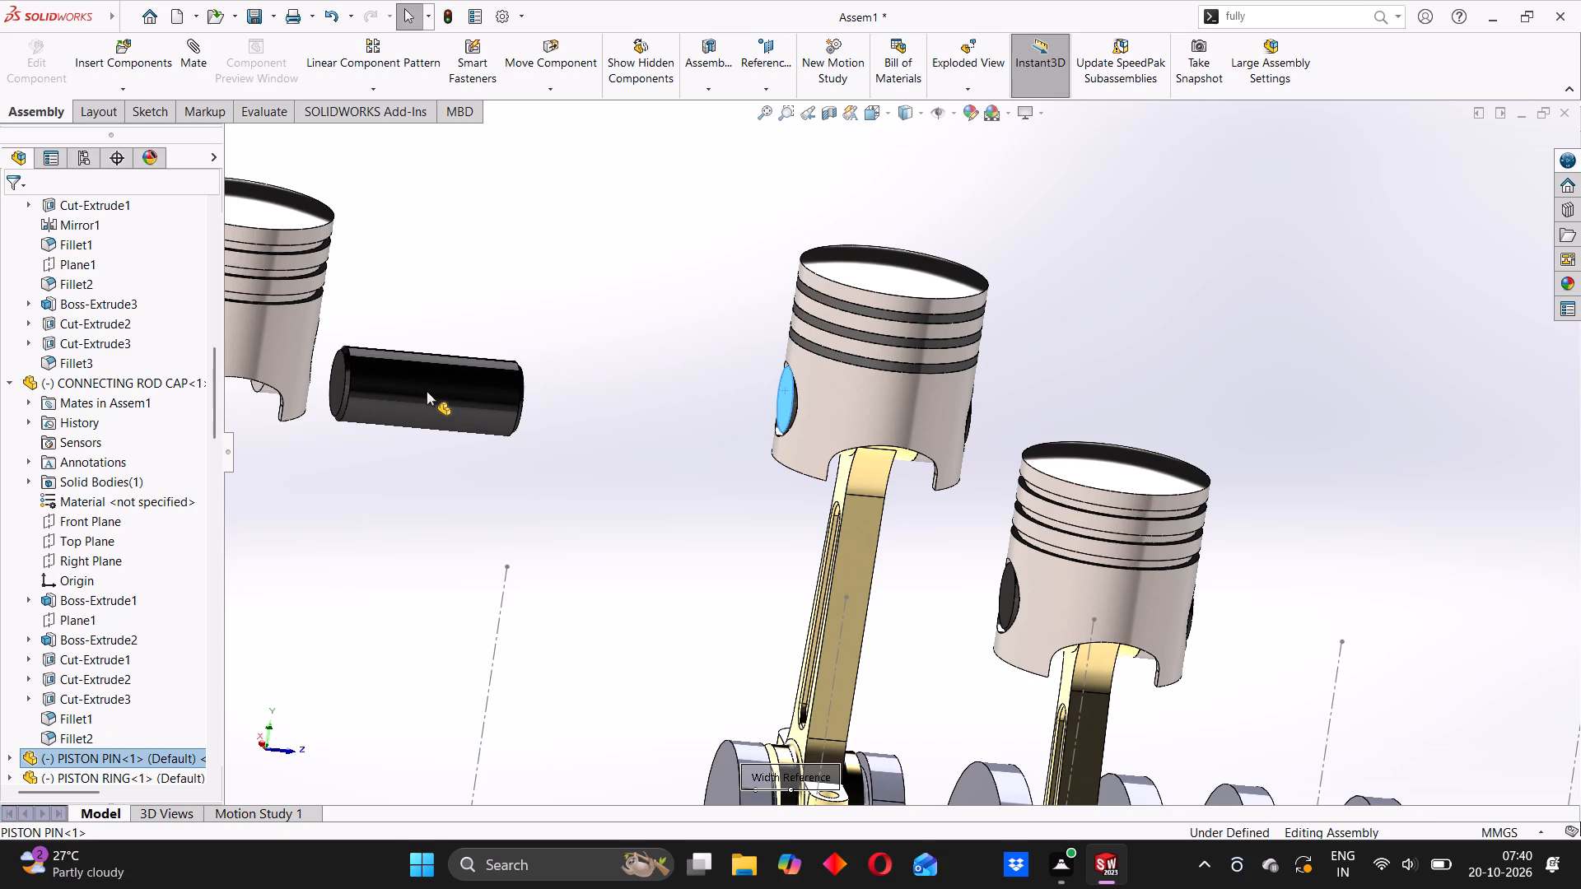
ctrl+drag(427, 391, 424, 390)
scroll(506, 351, up, 3)
click(576, 328)
scroll(717, 468, up, 2)
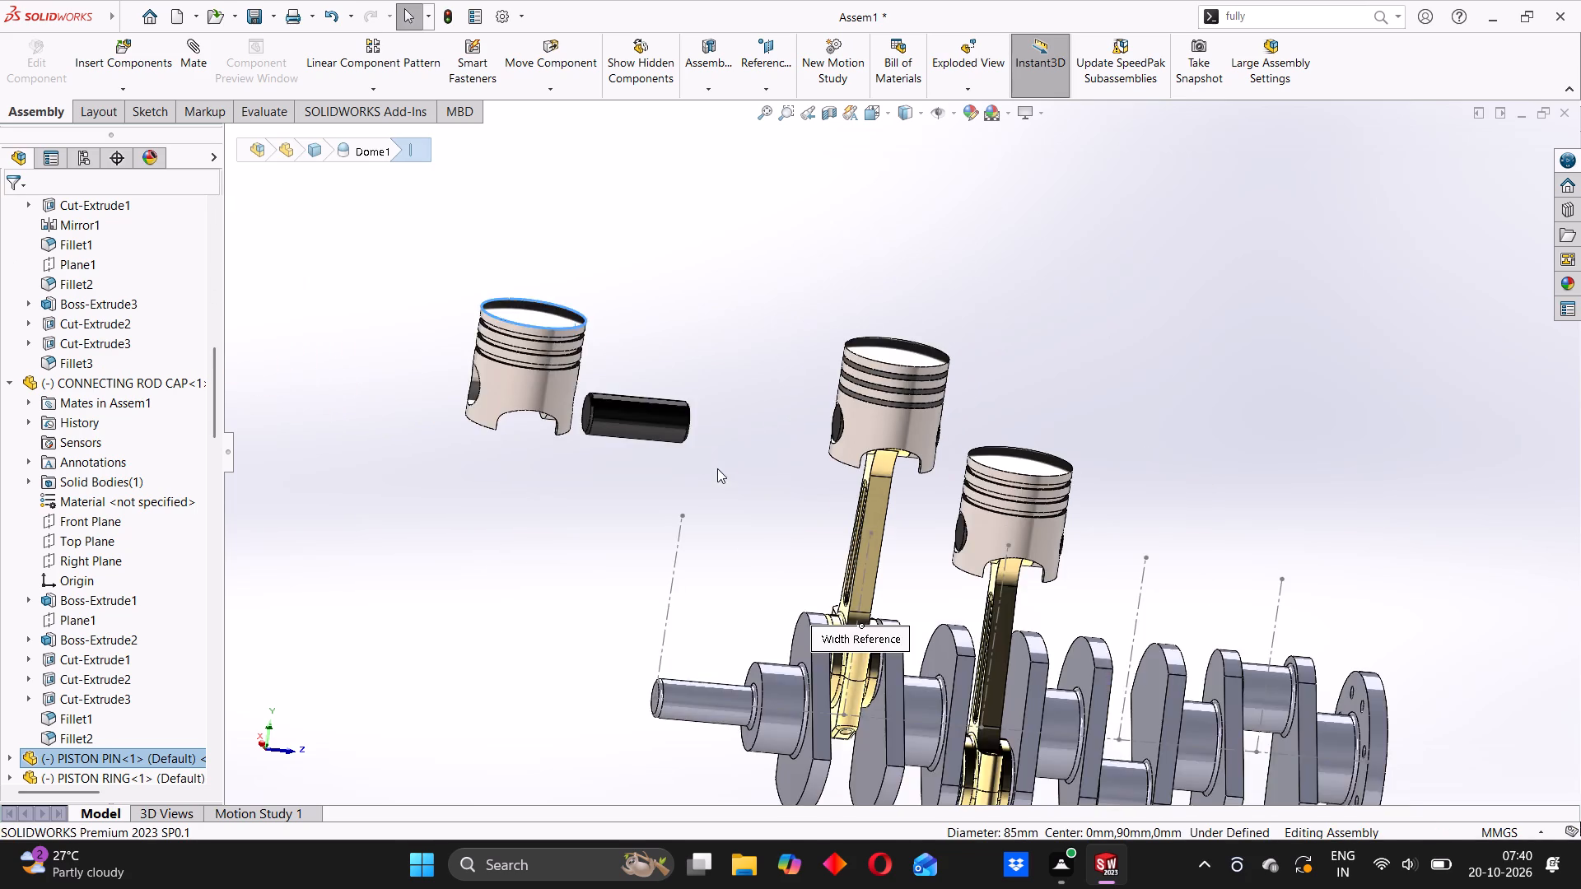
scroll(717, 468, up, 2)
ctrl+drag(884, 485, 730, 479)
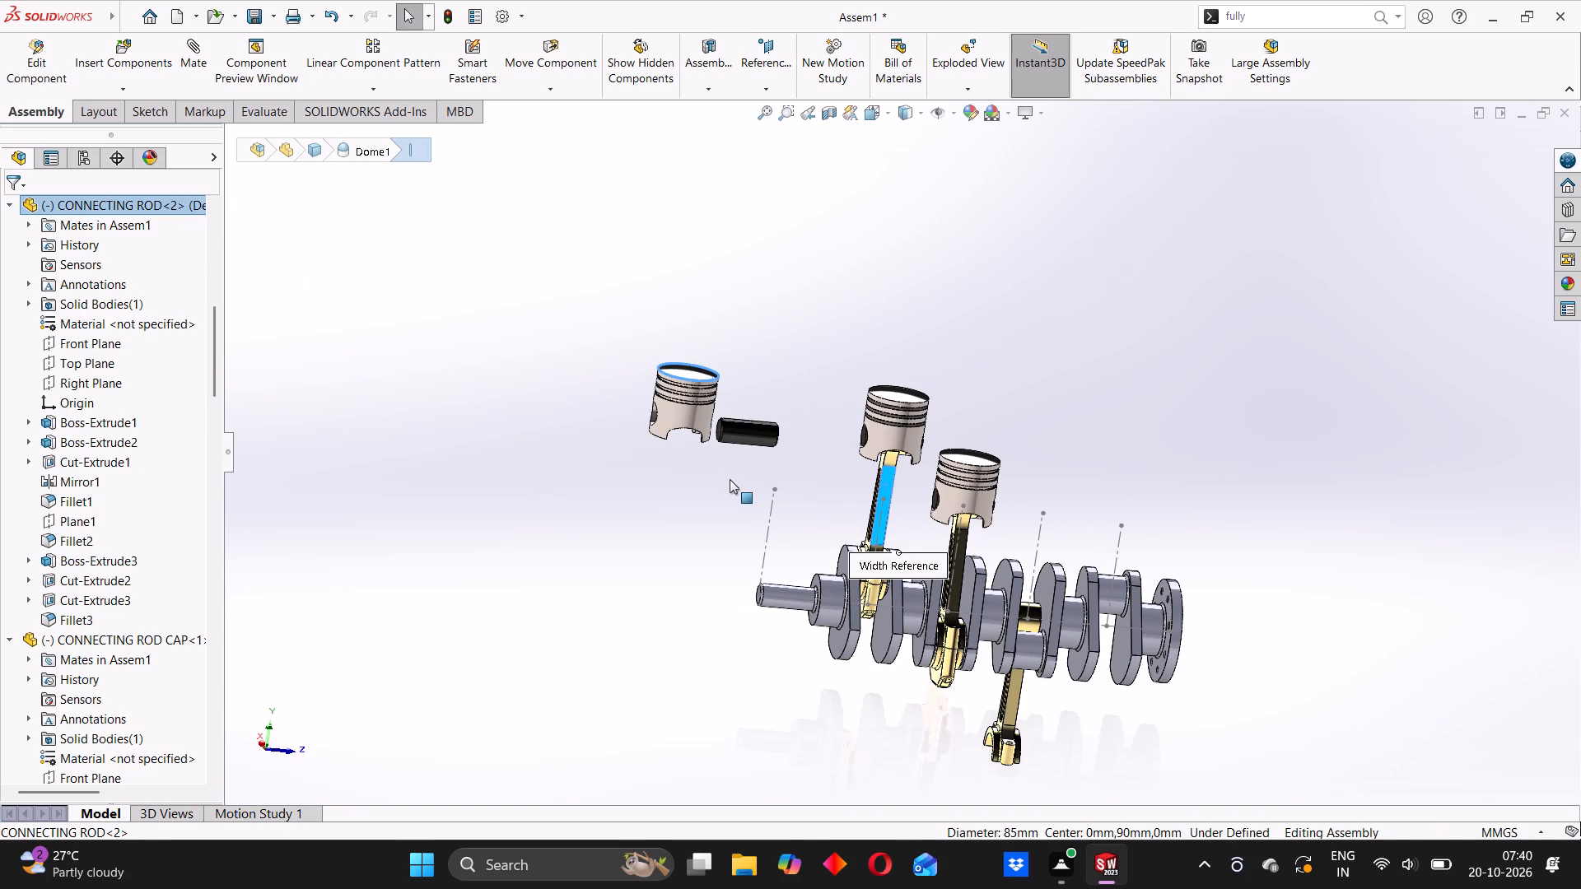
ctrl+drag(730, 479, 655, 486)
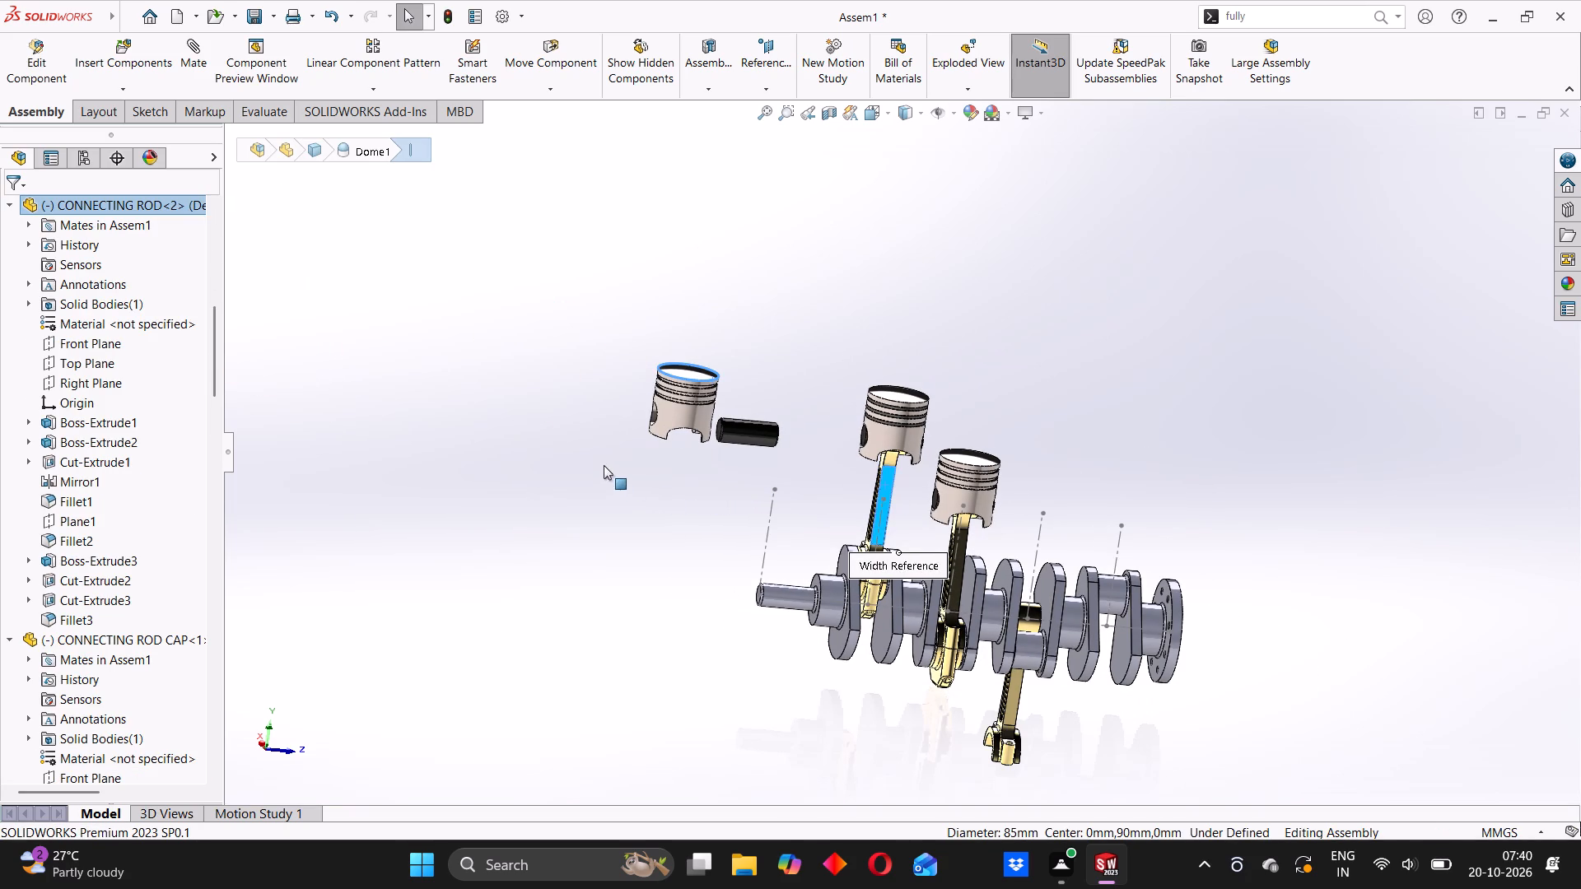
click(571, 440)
Copy the first cylinder's connecting rod into the empty space below the loose piston and pin.
scroll(865, 466, down, 2)
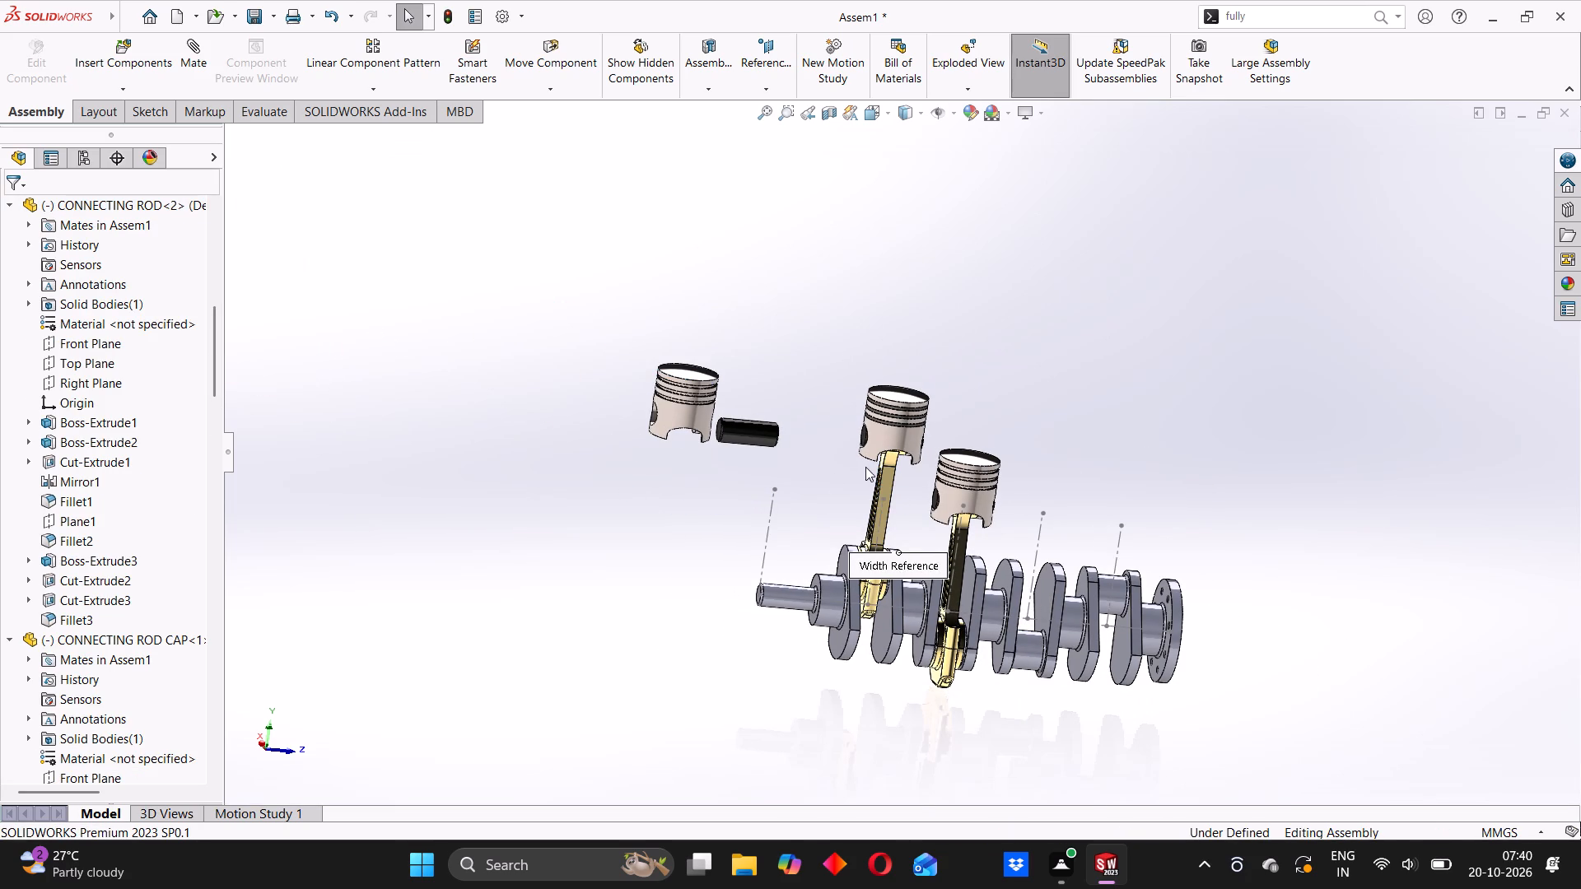
scroll(865, 467, down, 1)
ctrl+drag(902, 498, 688, 527)
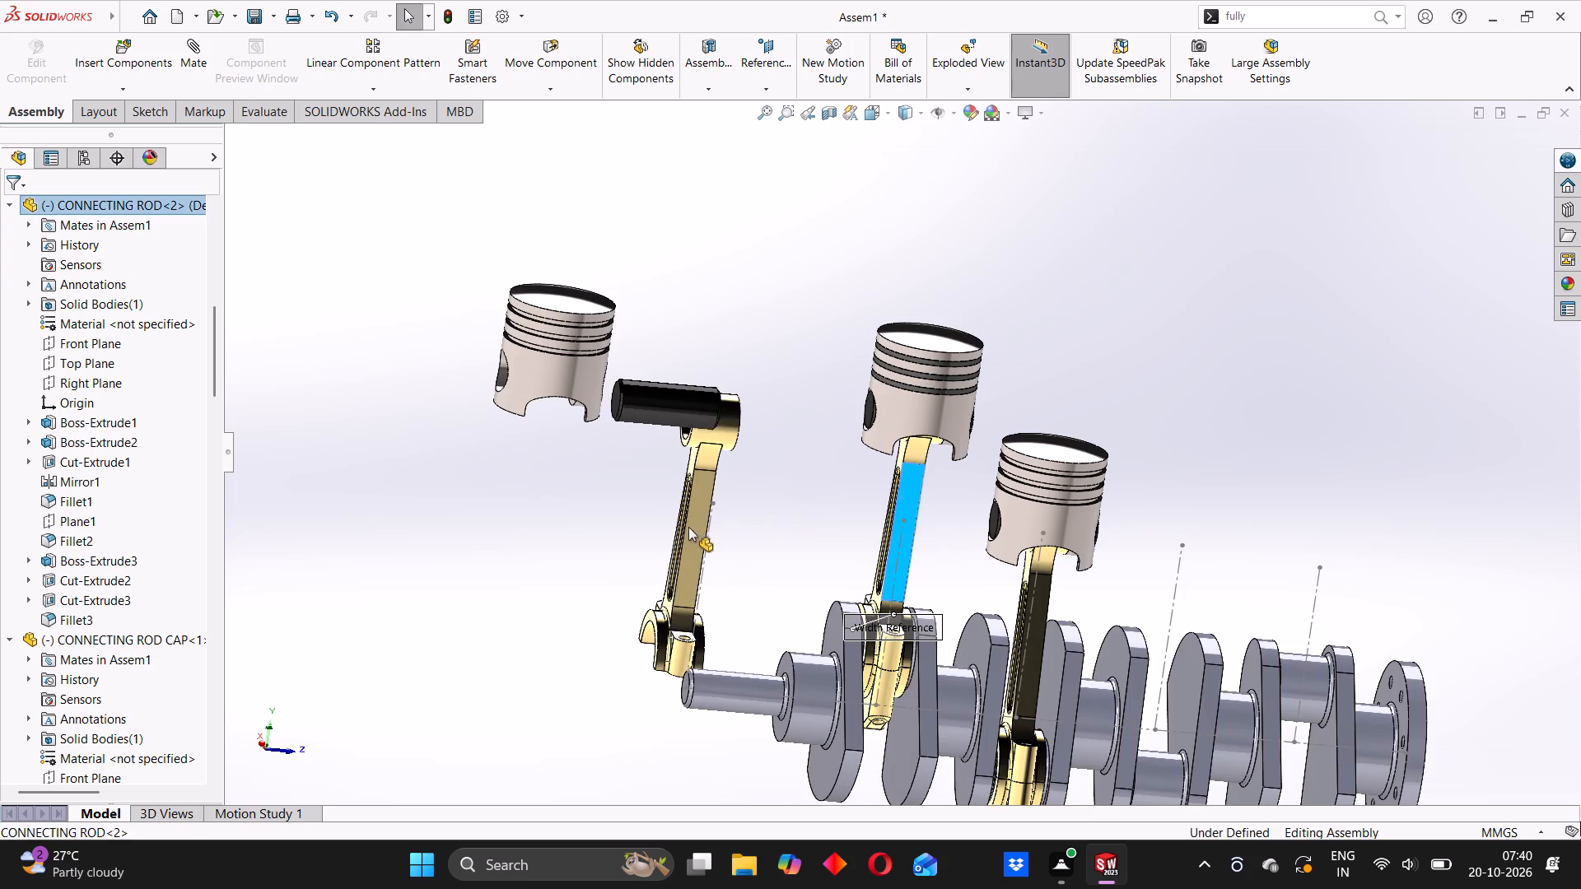
ctrl+drag(688, 527, 605, 535)
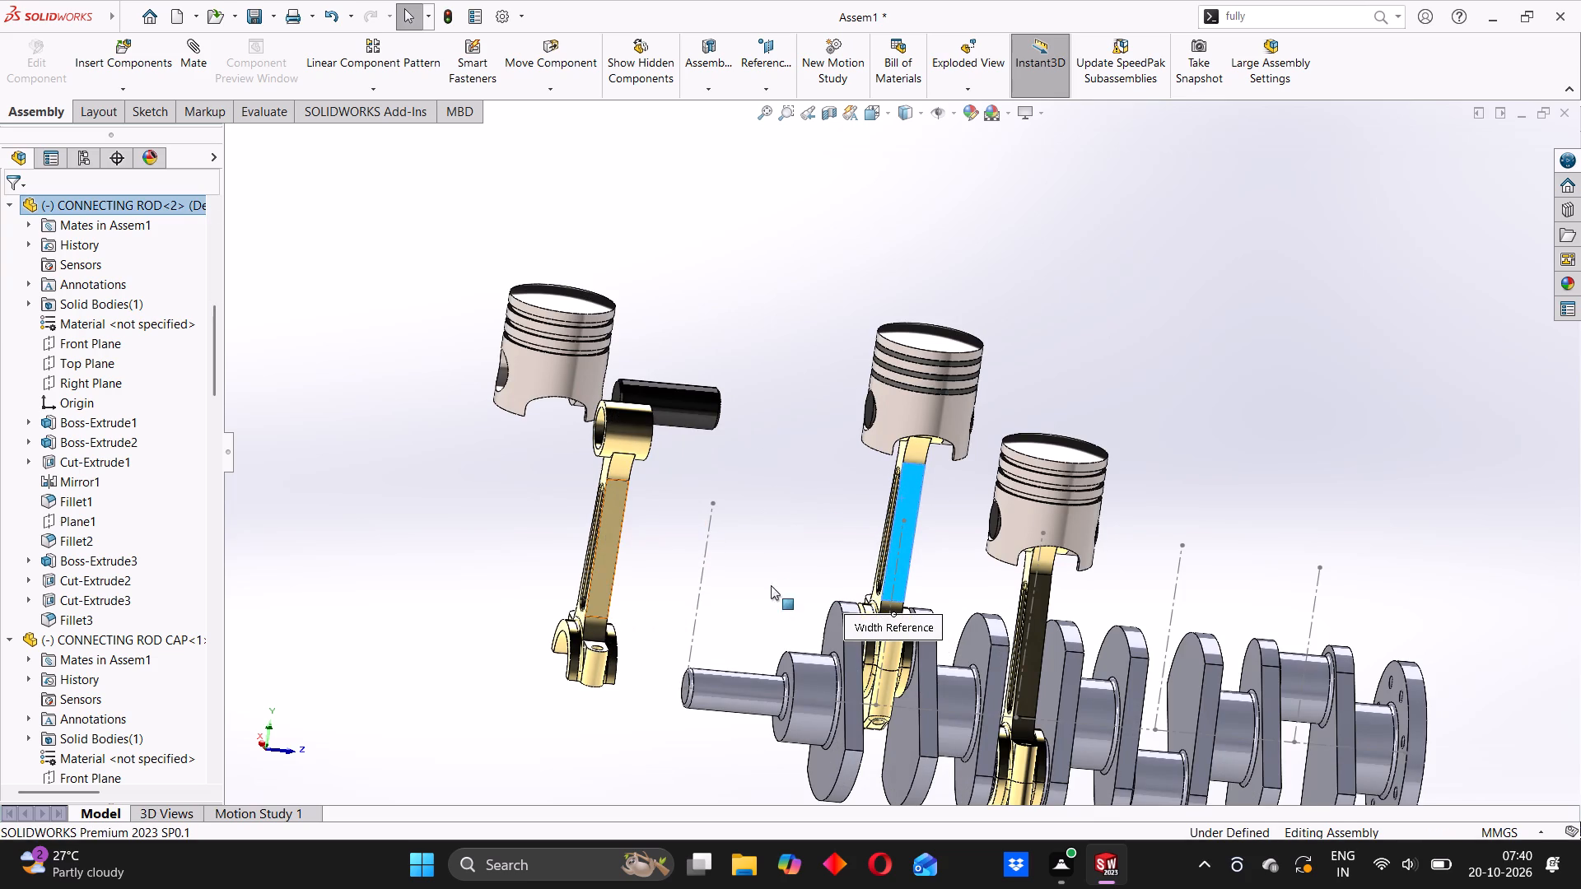
click(759, 543)
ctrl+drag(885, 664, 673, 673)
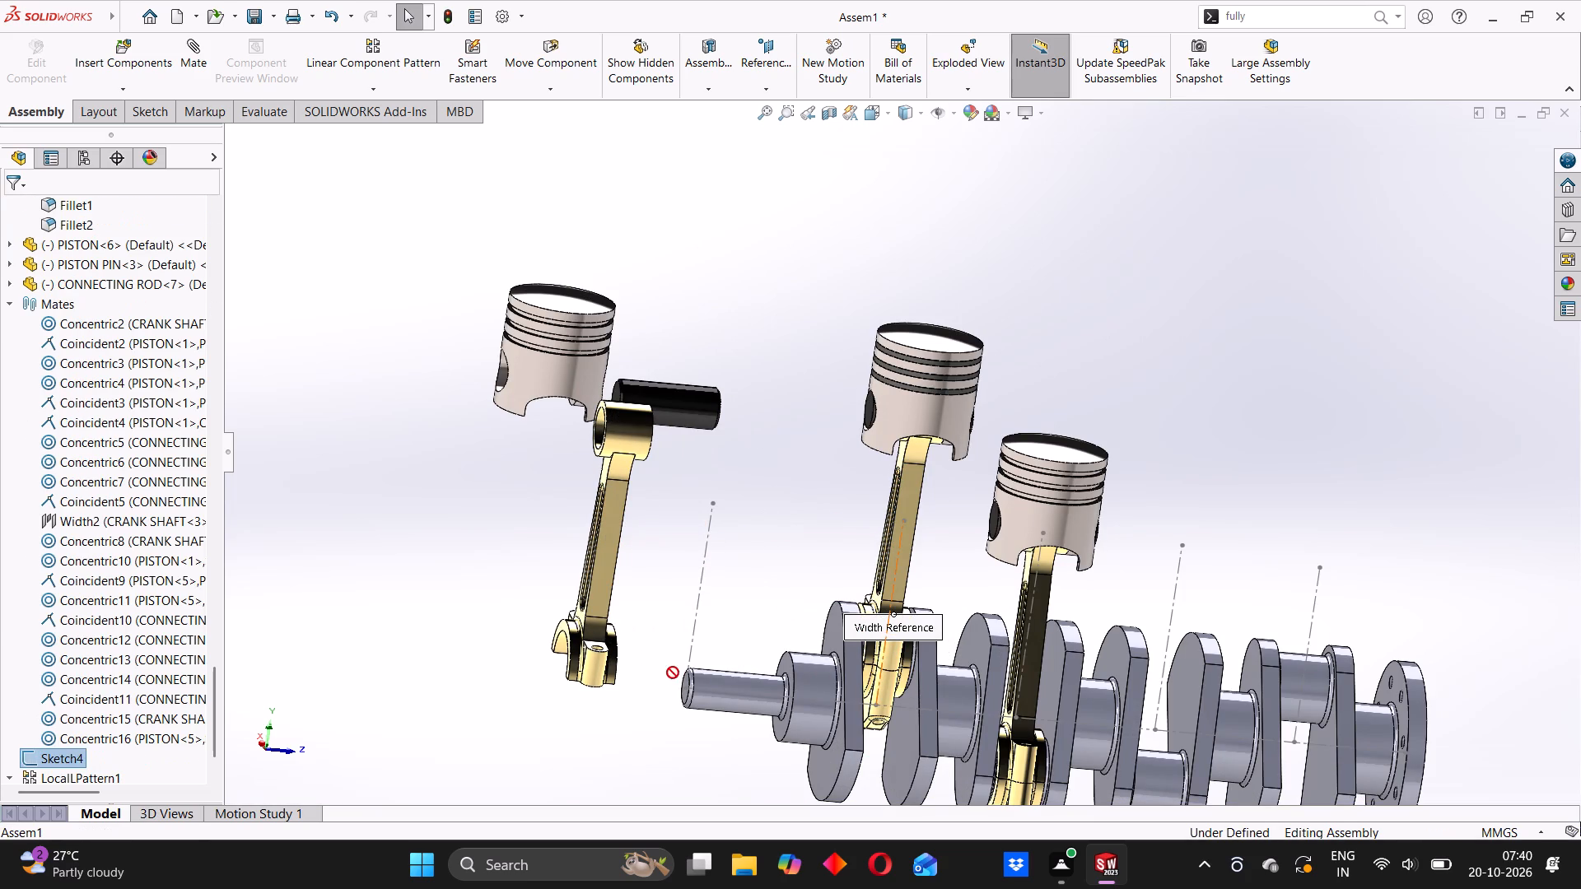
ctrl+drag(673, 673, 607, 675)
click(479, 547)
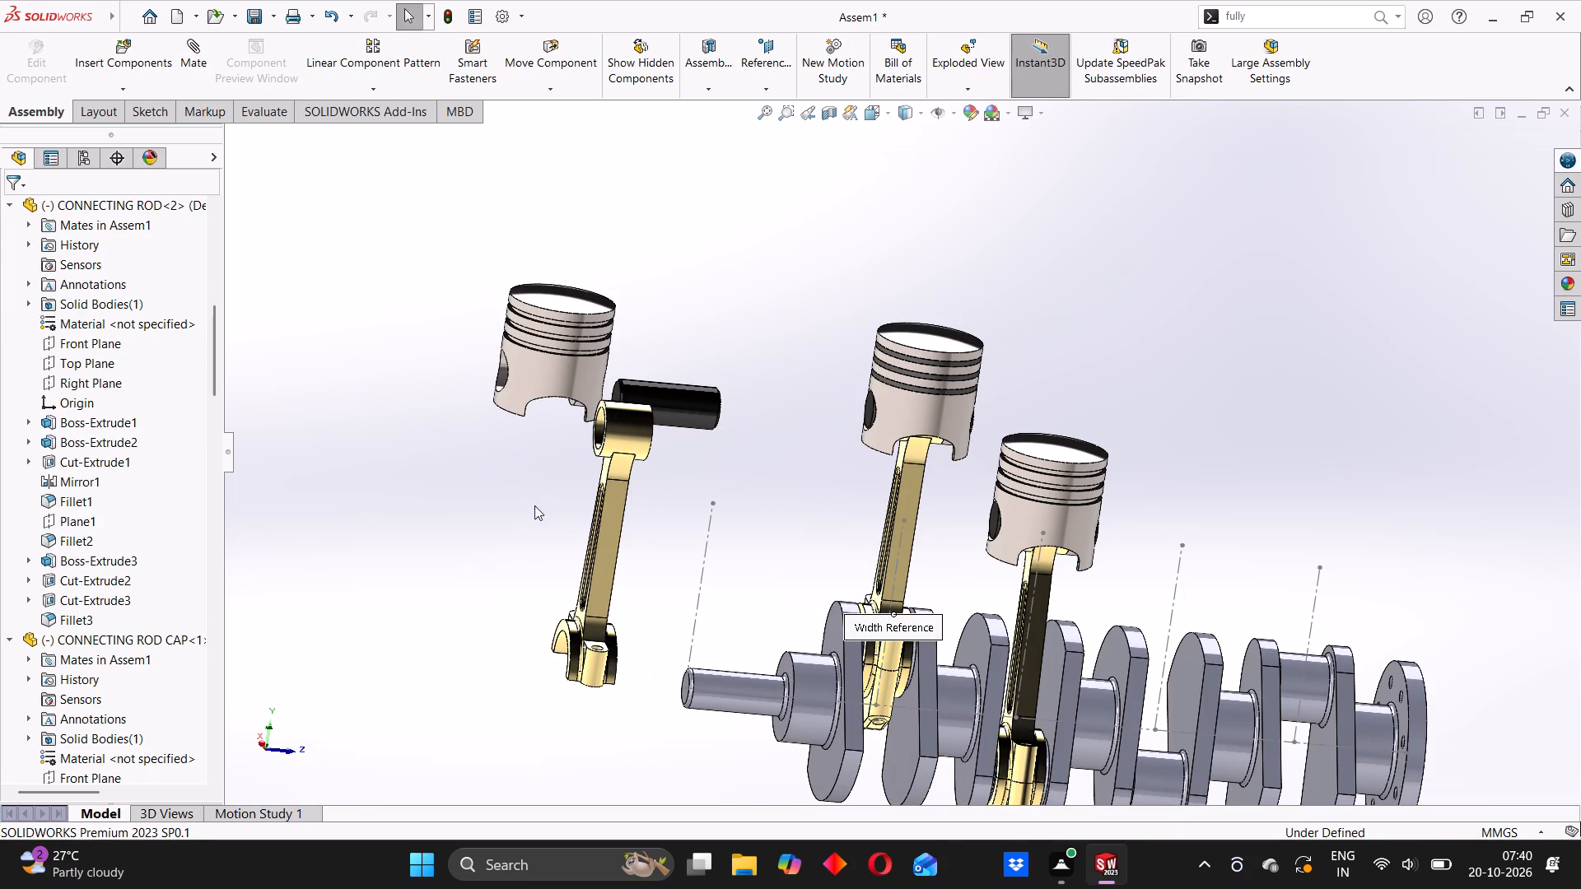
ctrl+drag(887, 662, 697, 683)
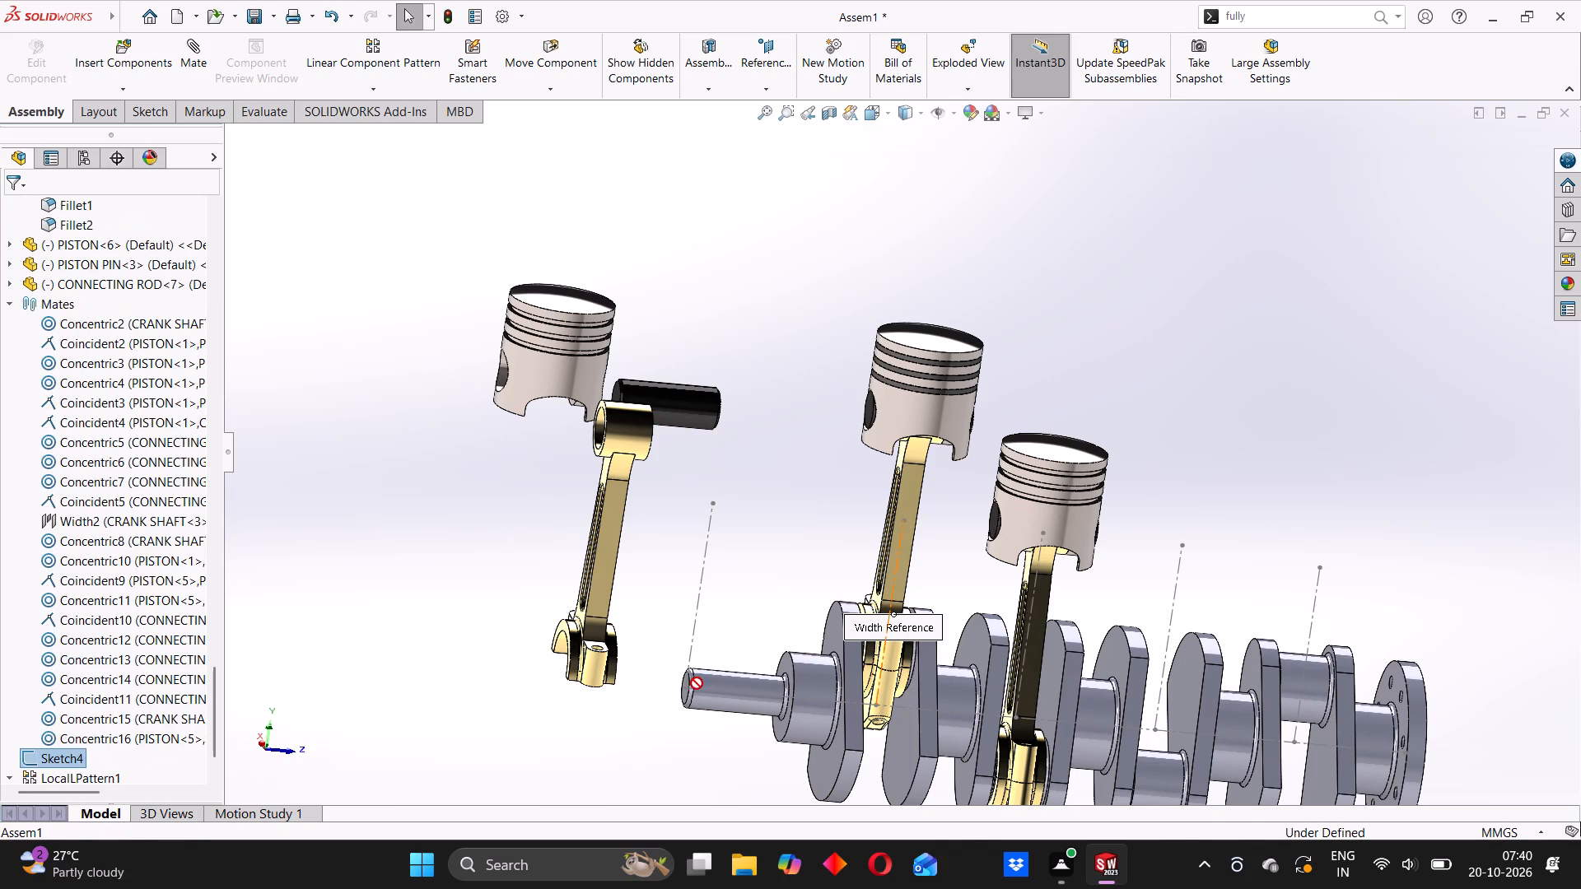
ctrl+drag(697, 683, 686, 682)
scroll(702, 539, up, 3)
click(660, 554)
Copy the first cylinder's connecting rod cap to just below the big end of the loose connecting rod.
scroll(897, 538, down, 7)
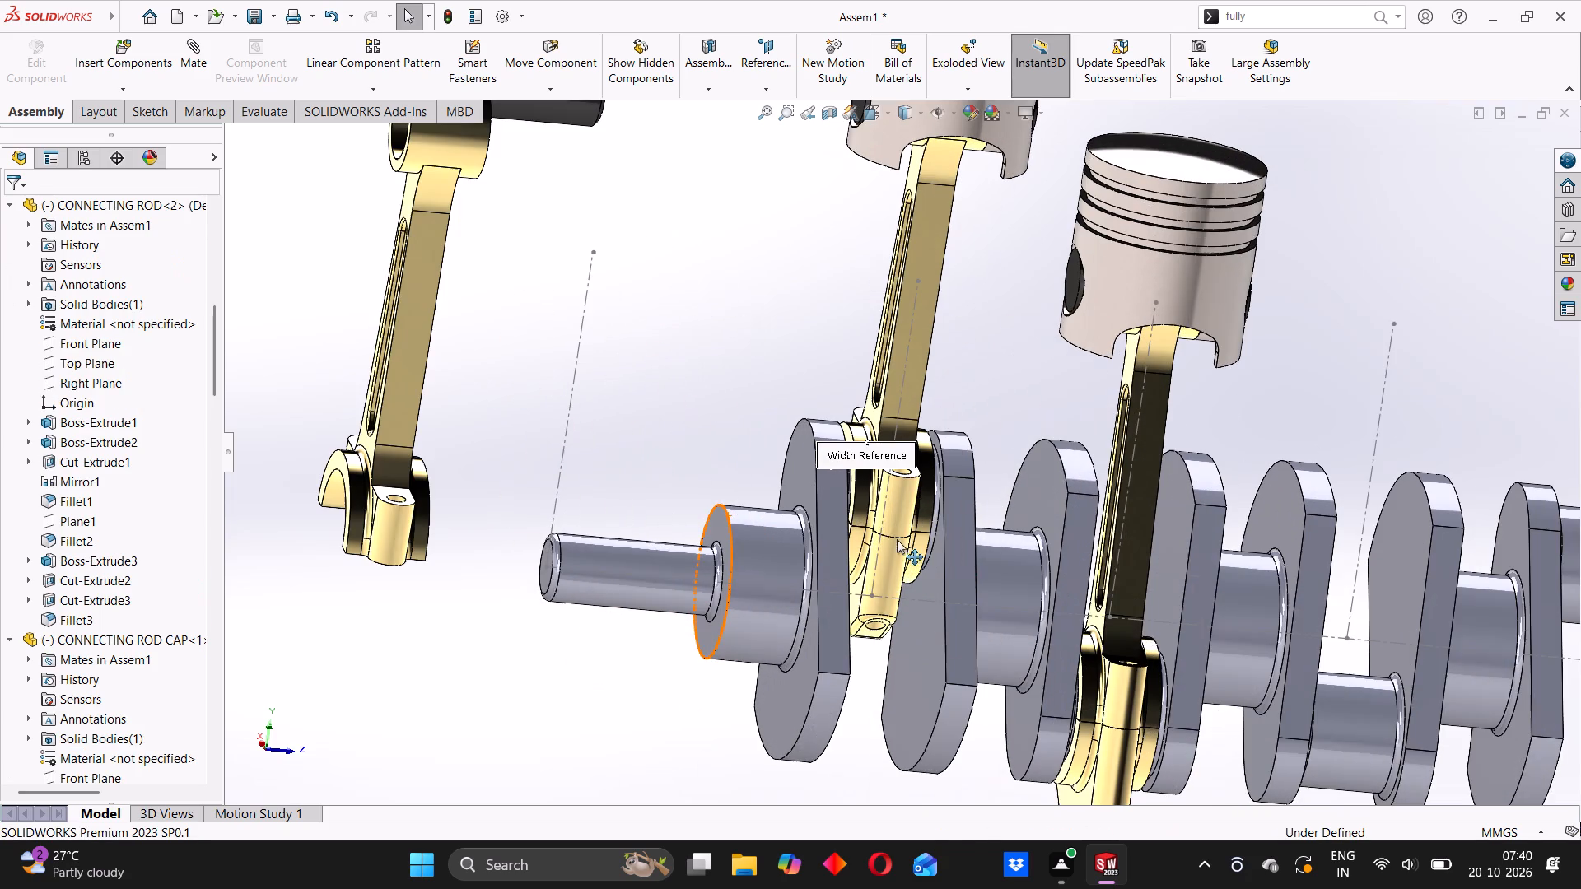
click(700, 426)
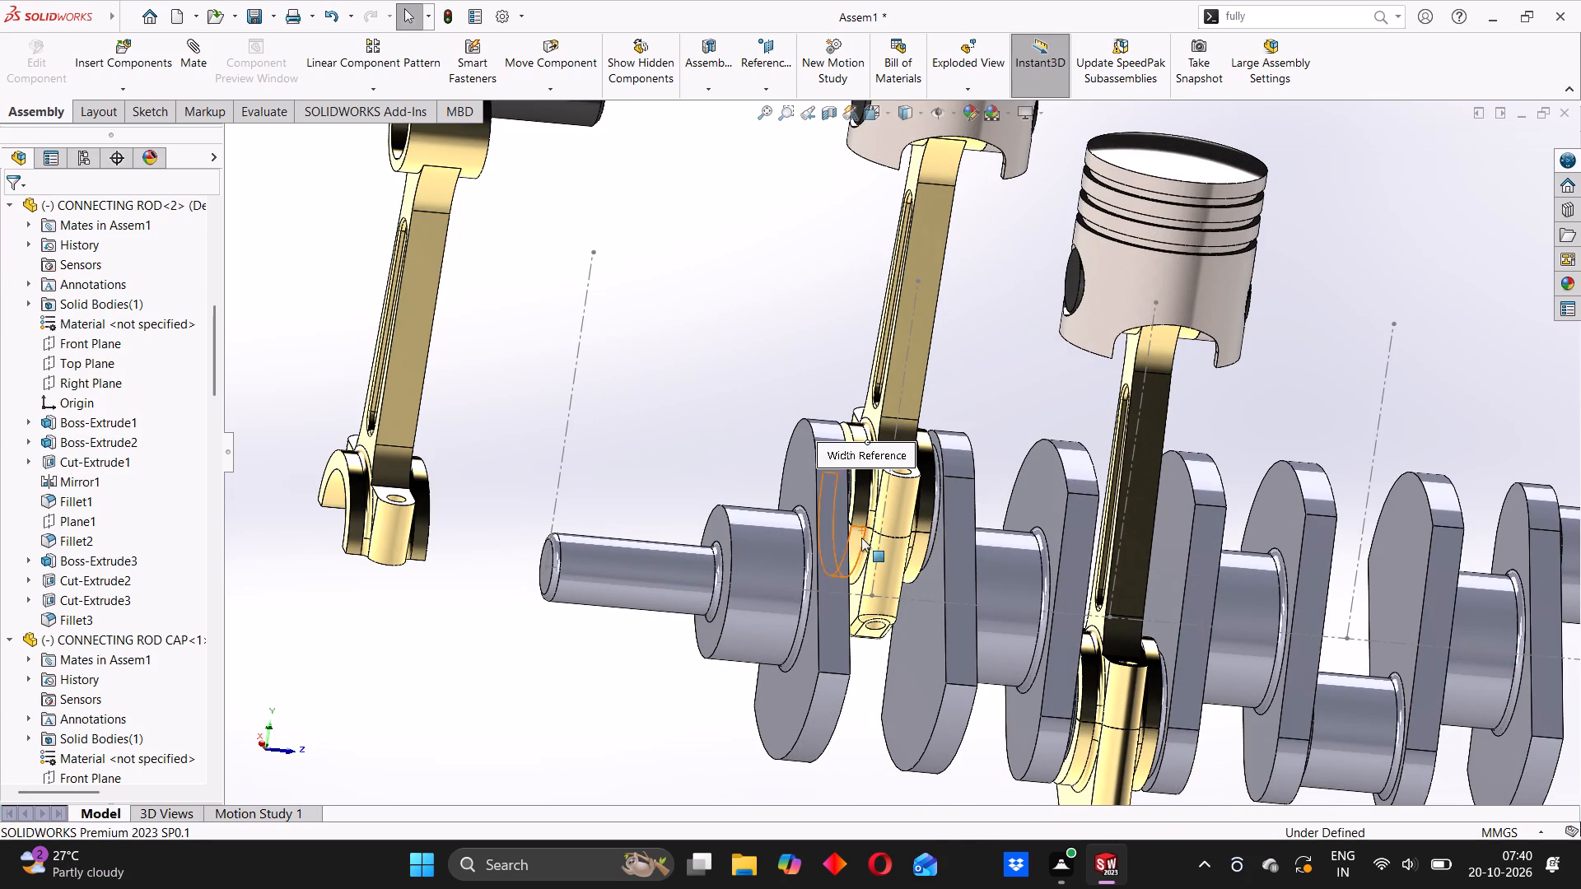
ctrl+drag(886, 566, 582, 617)
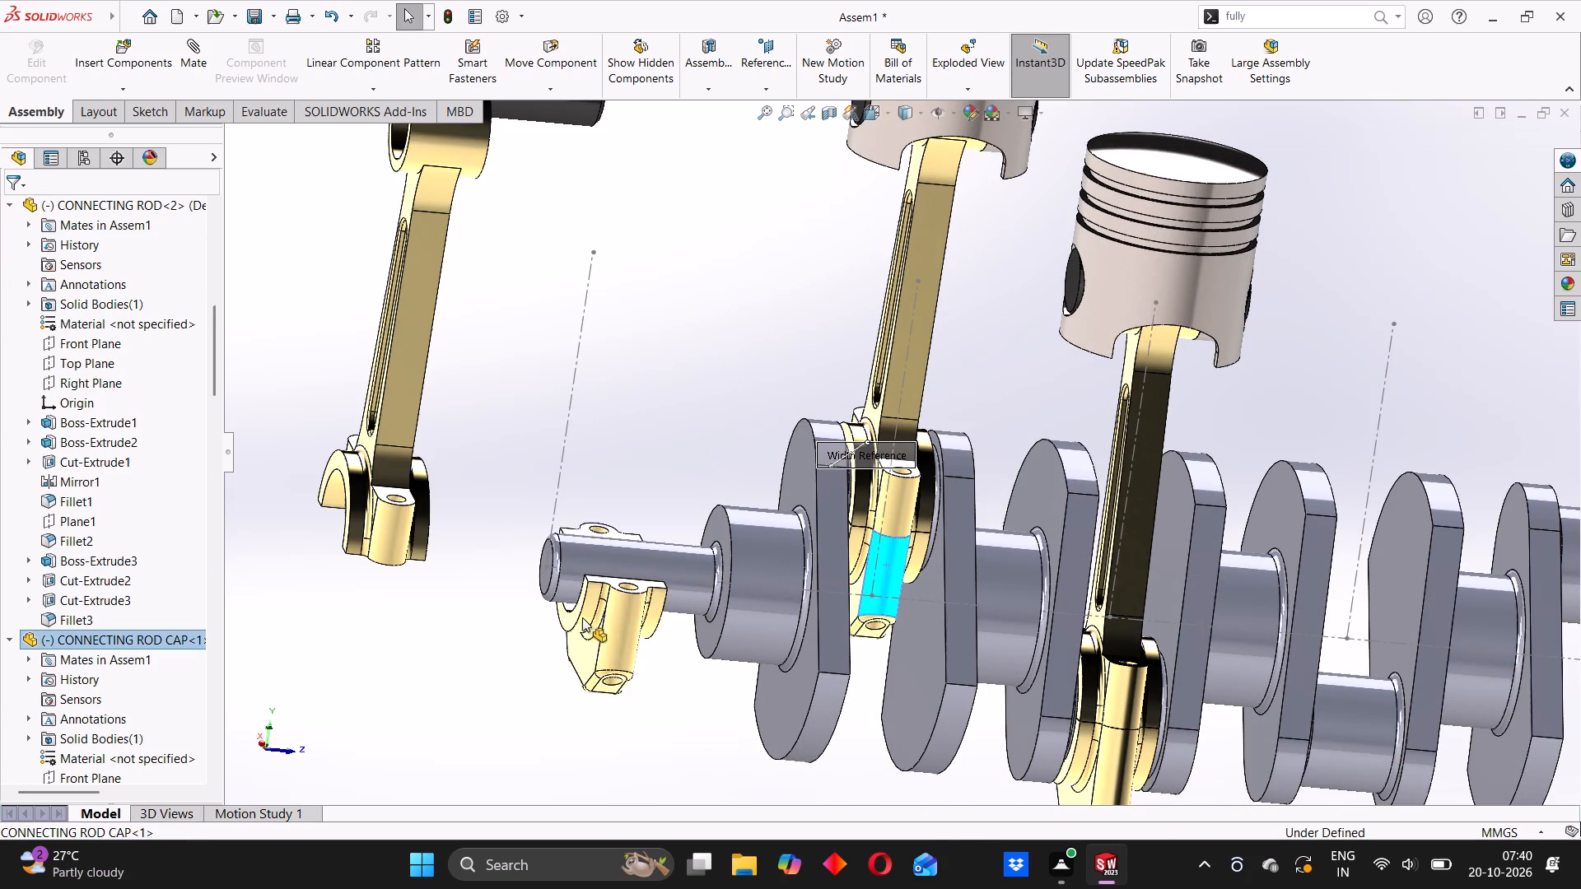
ctrl+drag(582, 617, 364, 582)
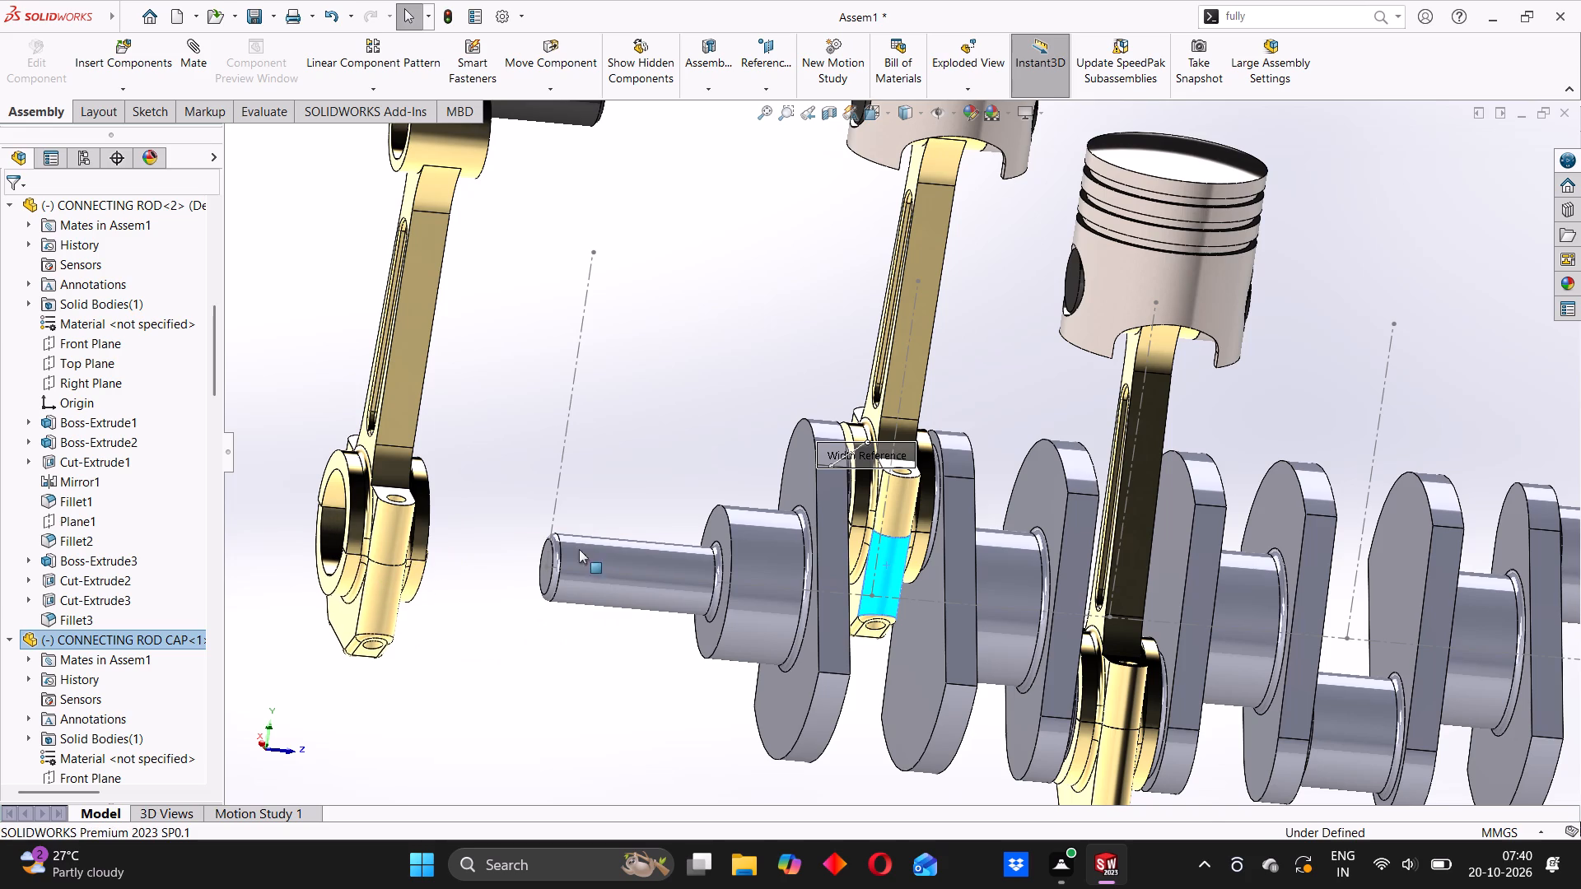
scroll(880, 520, up, 4)
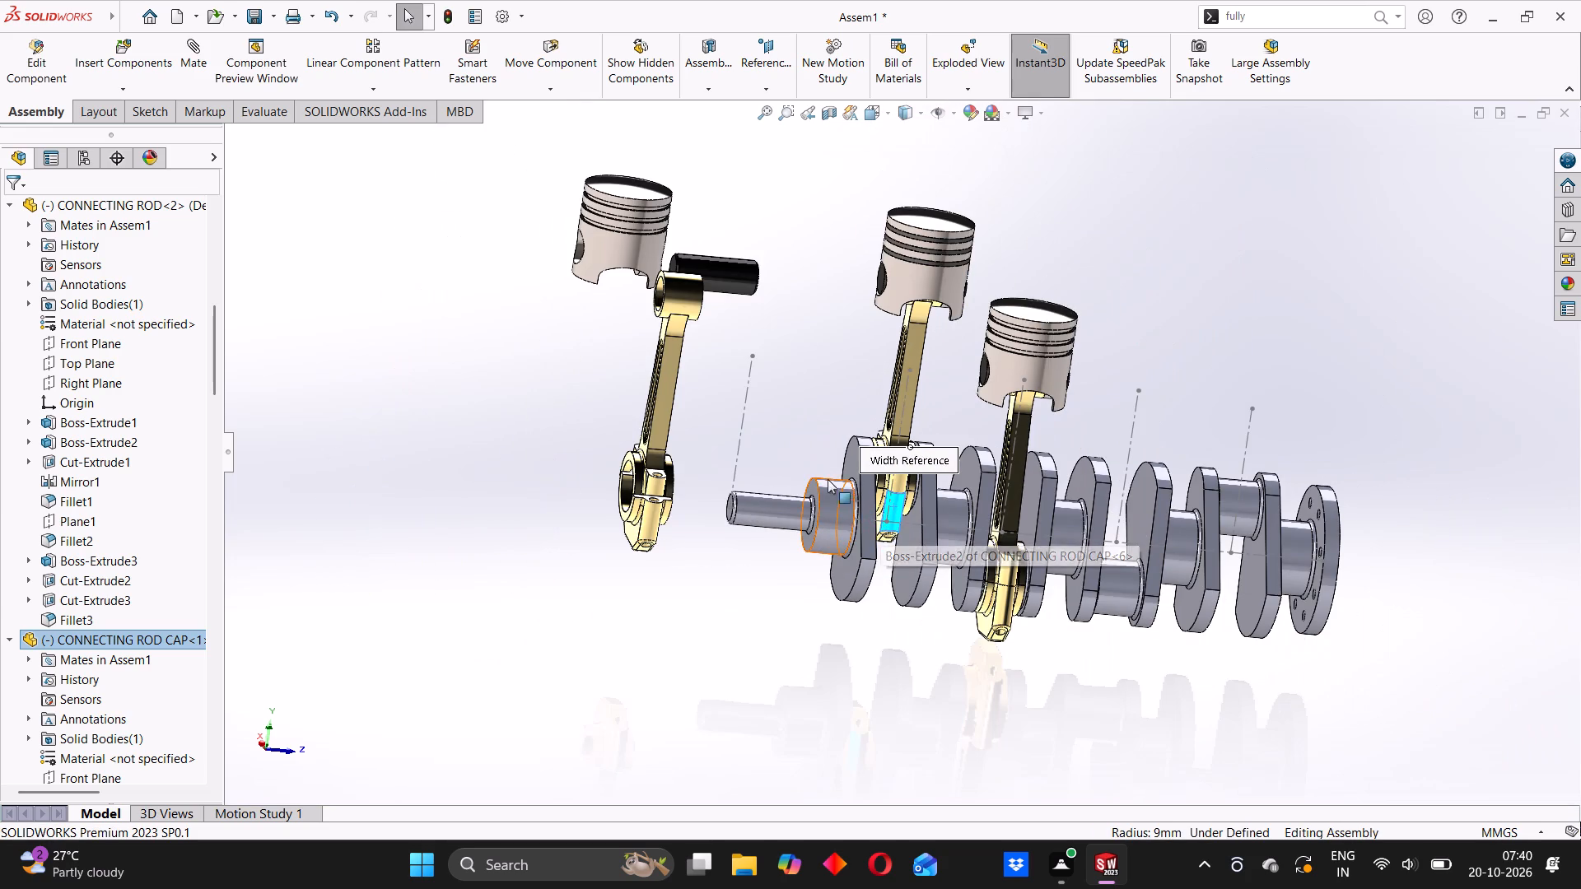
click(791, 395)
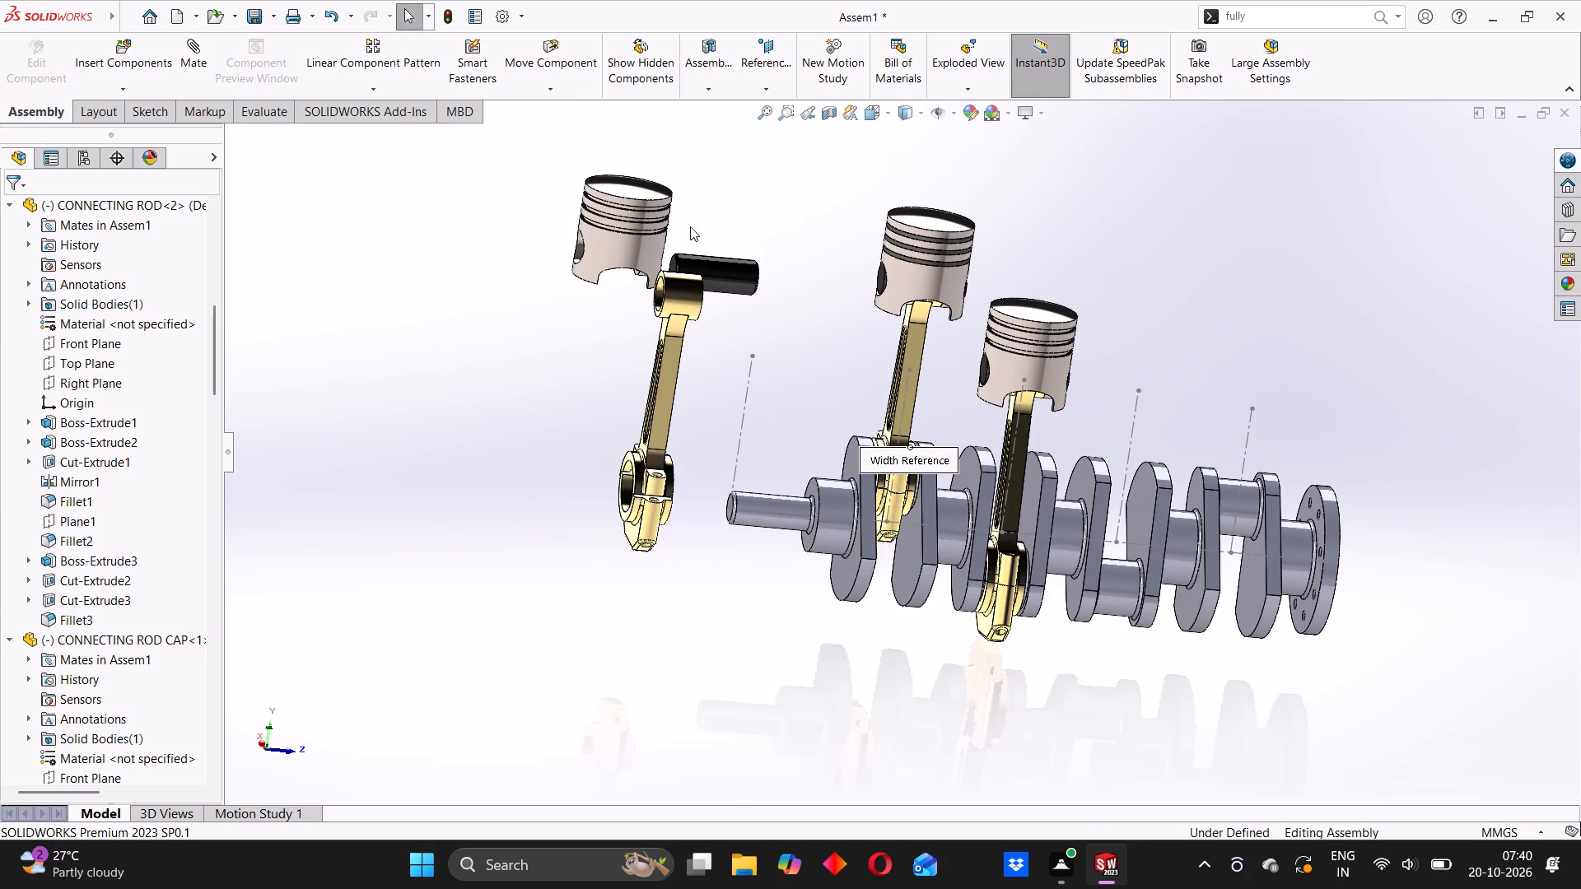
Start a standard mate for the loose copied parts, working towards the third crankpin.
click(180, 56)
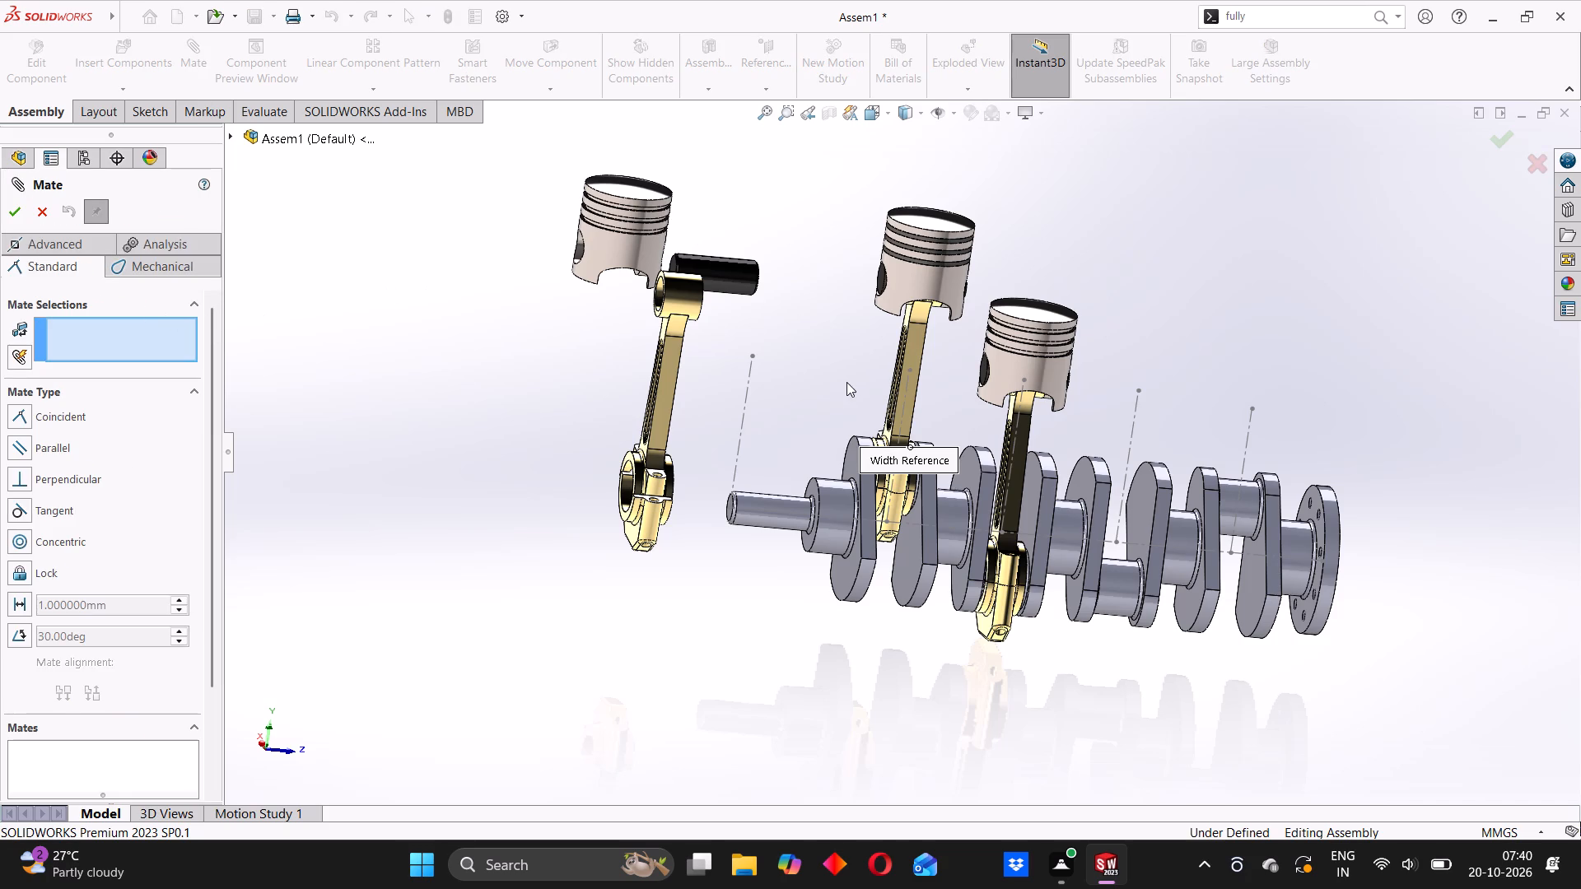
middle_drag(1000, 366, 946, 327)
scroll(991, 354, down, 3)
middle_click(991, 354)
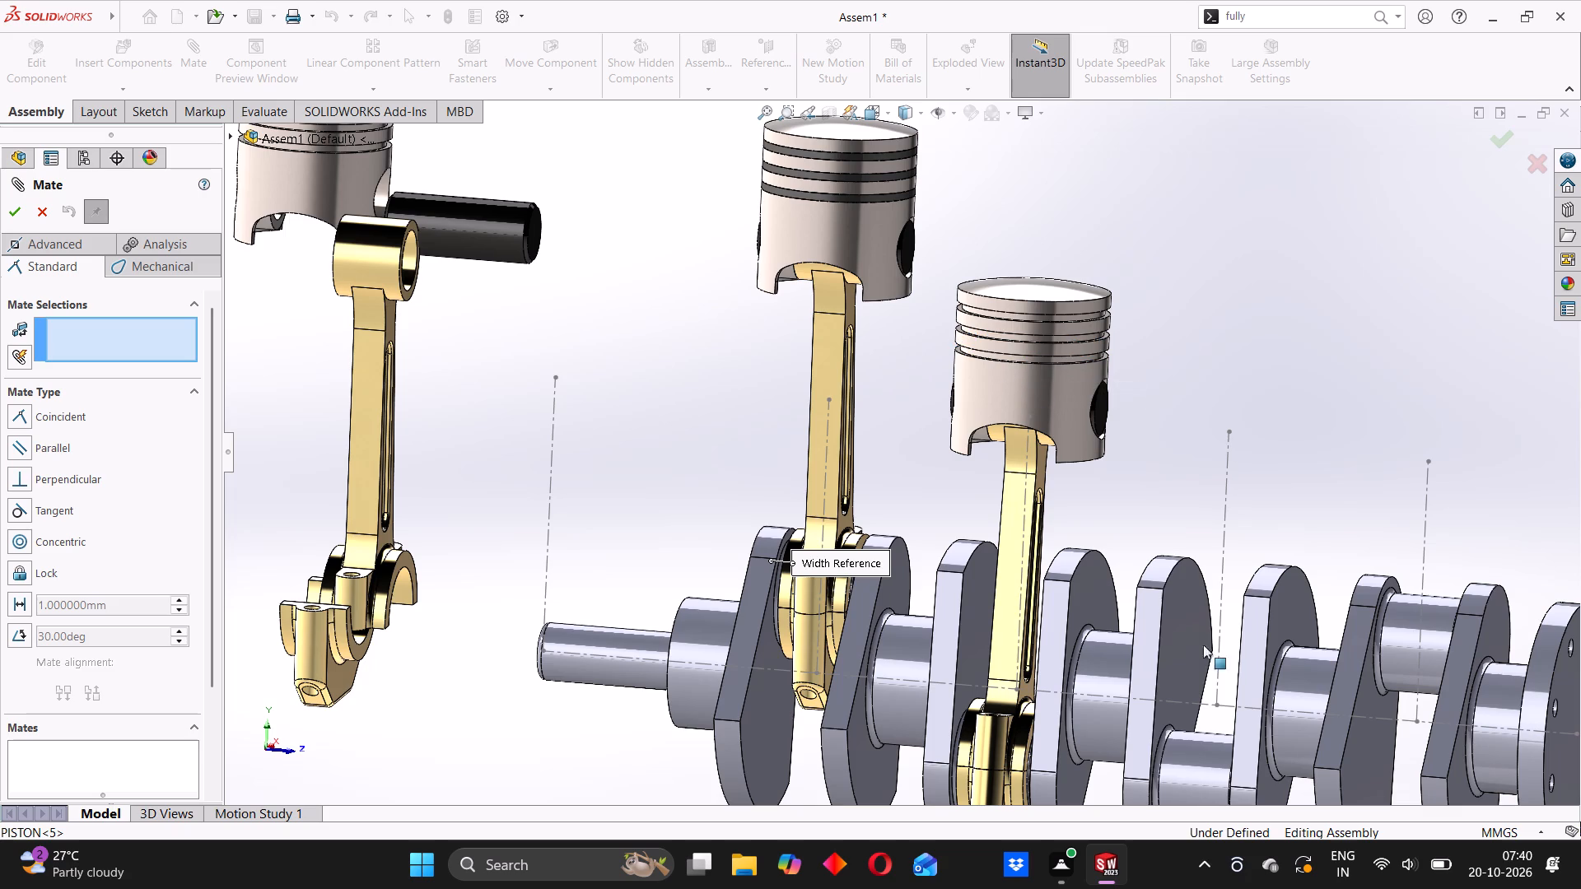
click(1228, 831)
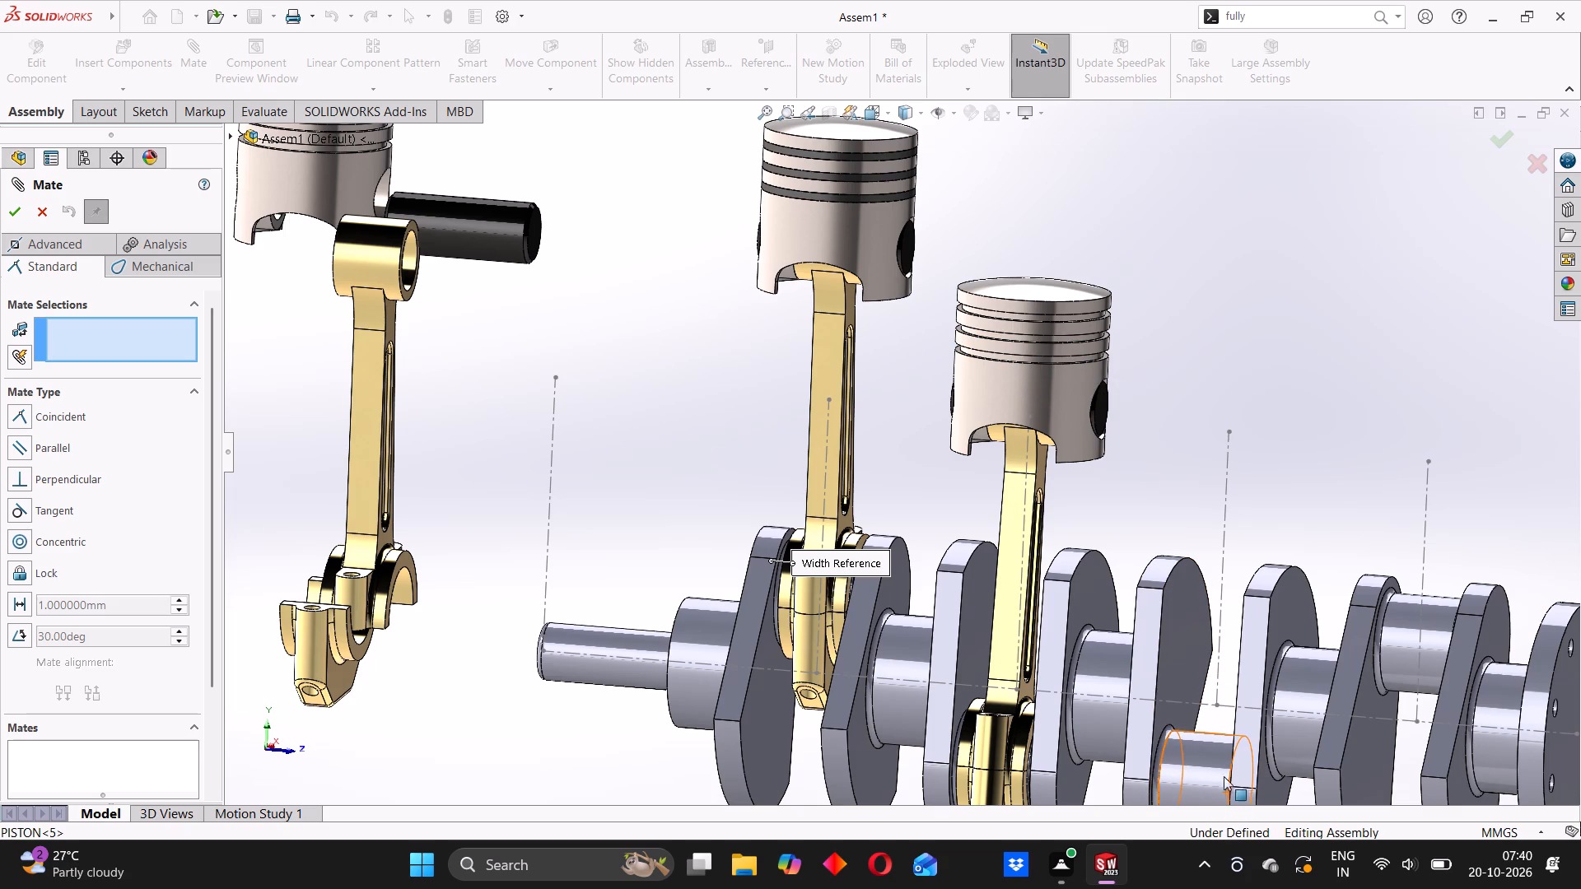
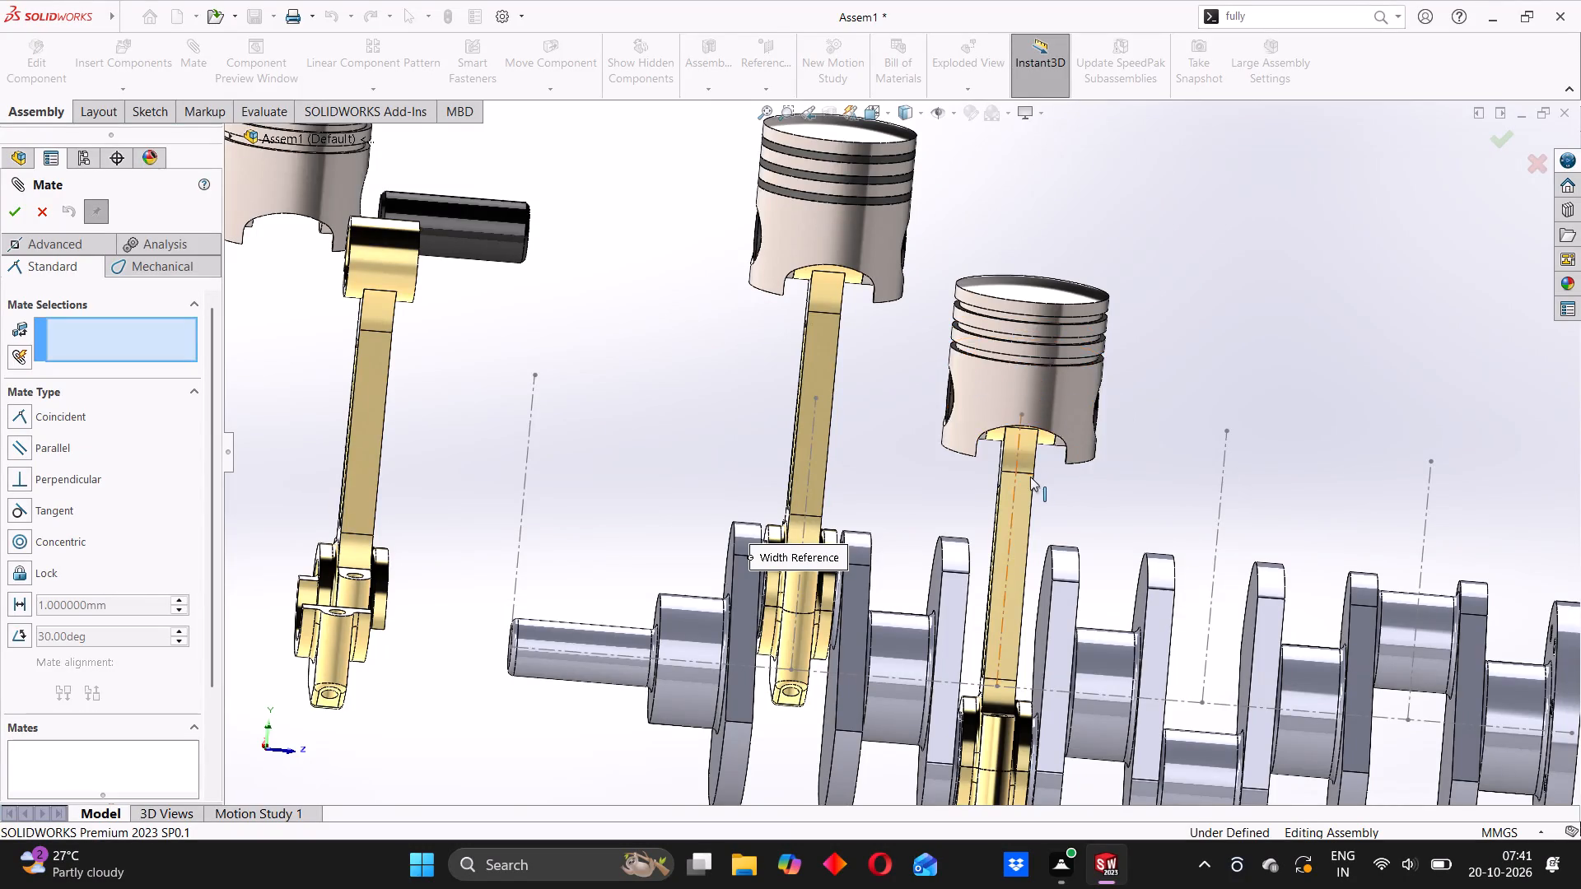
Collapse the expanded component entries in the assembly's feature tree, leaving the top-level component list open.
scroll(1030, 477, up, 2)
middle_drag(1179, 399, 1153, 415)
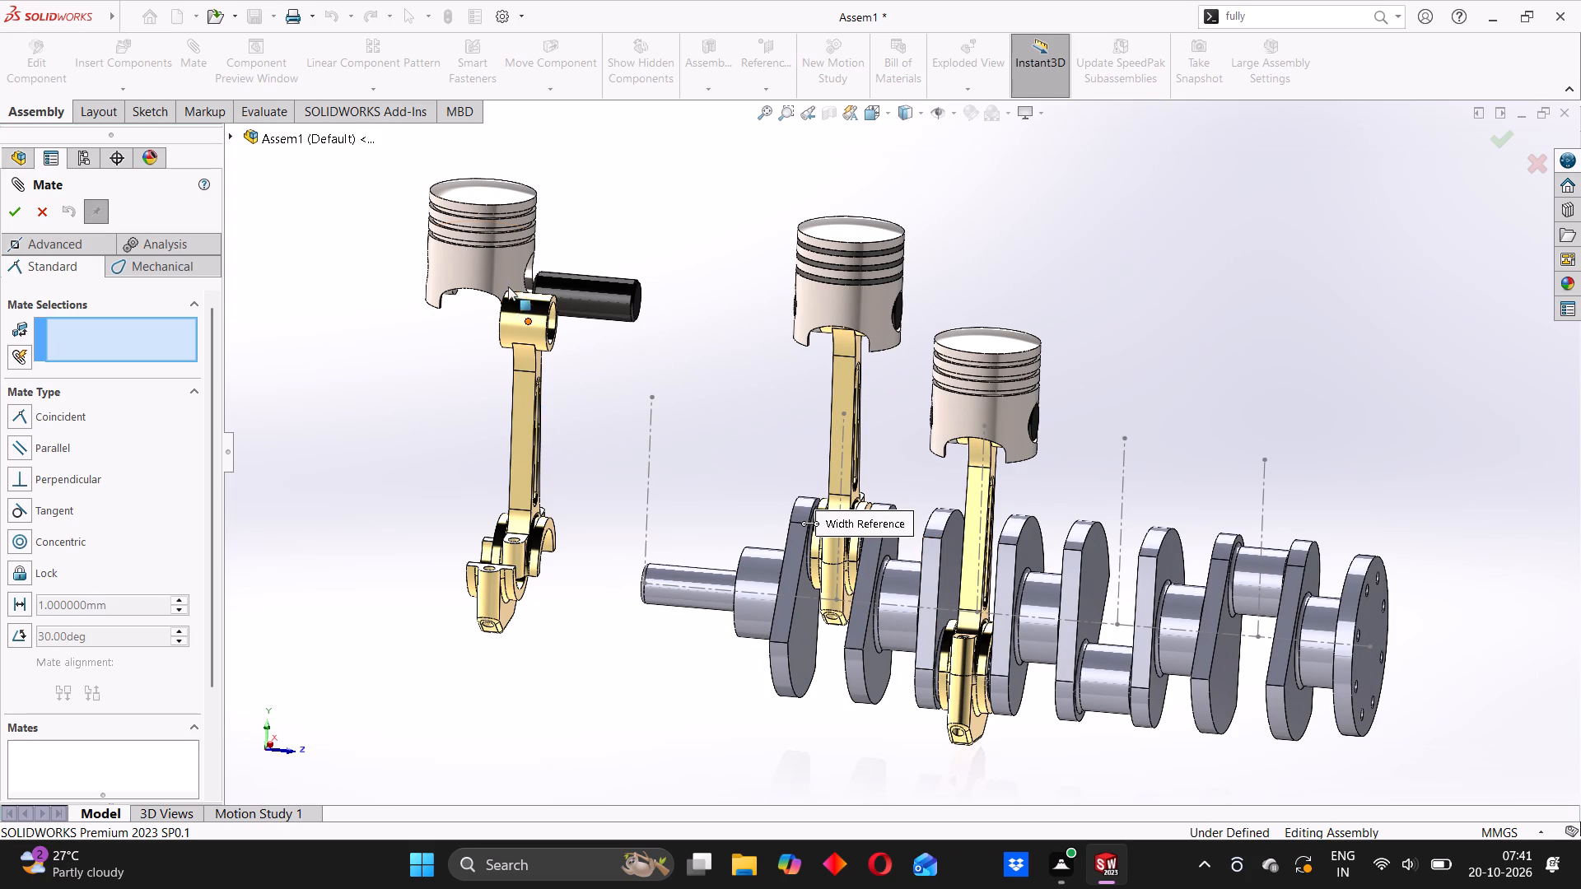
click(228, 137)
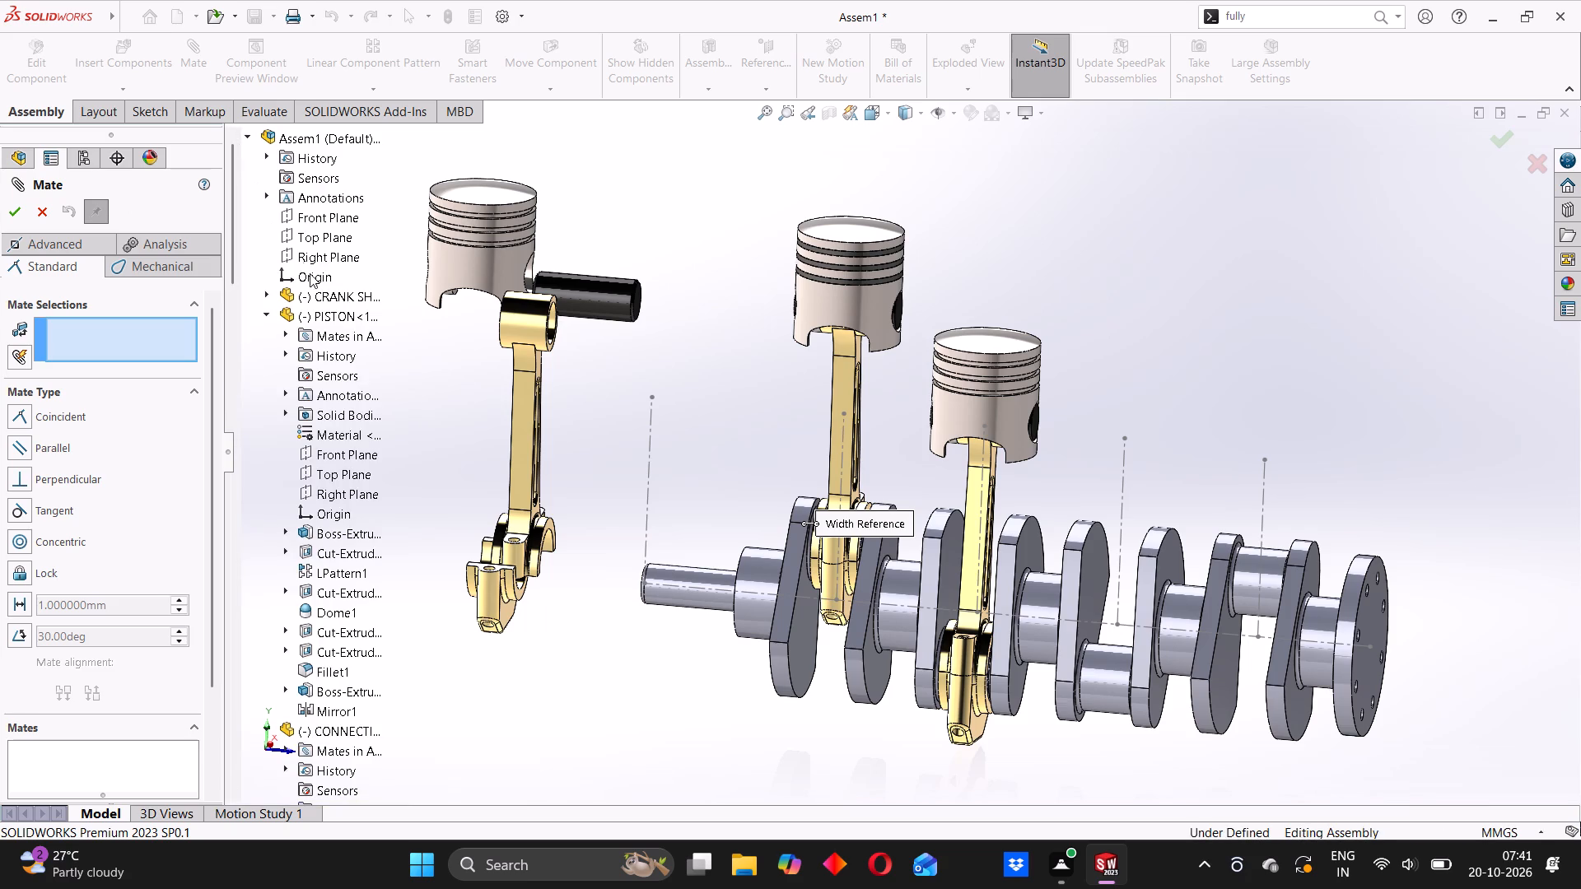
scroll(334, 310, down, 20)
scroll(334, 310, down, 20)
scroll(334, 310, down, 1)
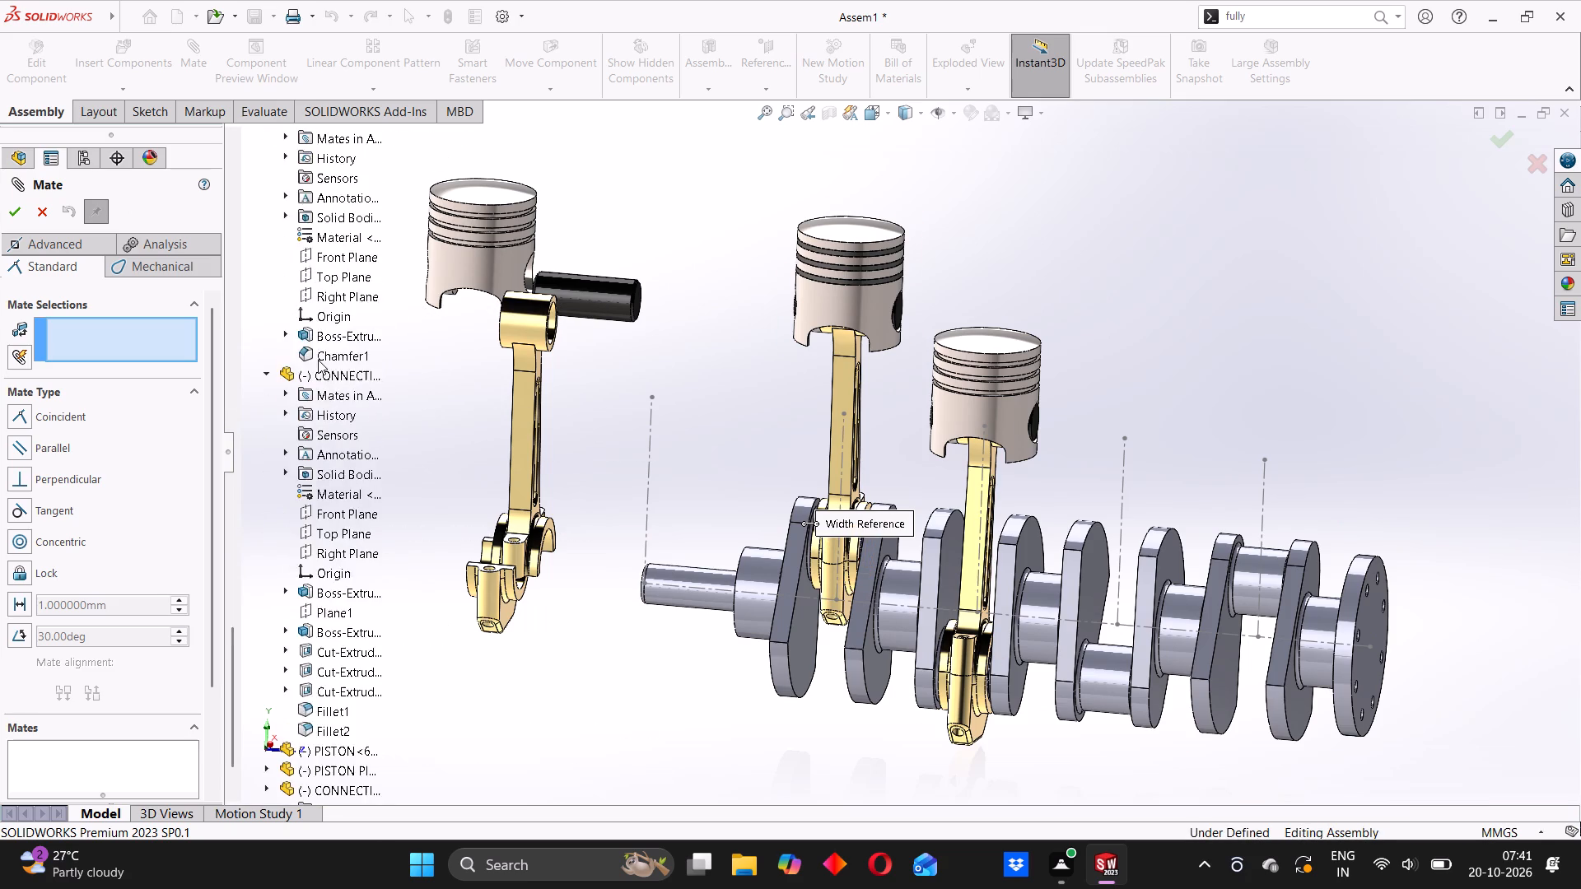
scroll(318, 360, down, 14)
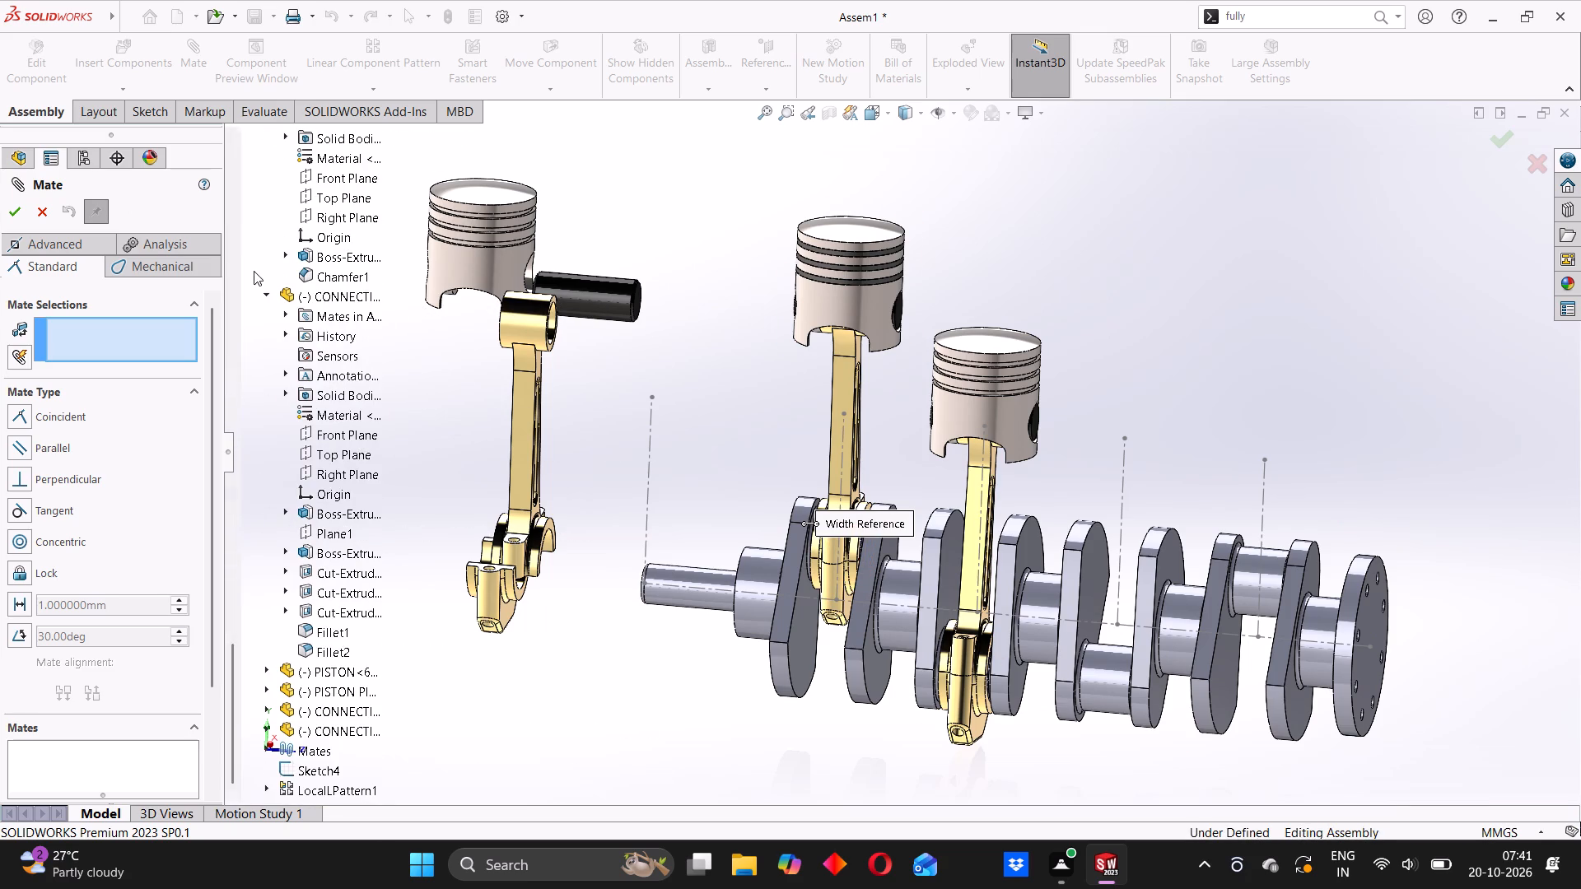
click(266, 291)
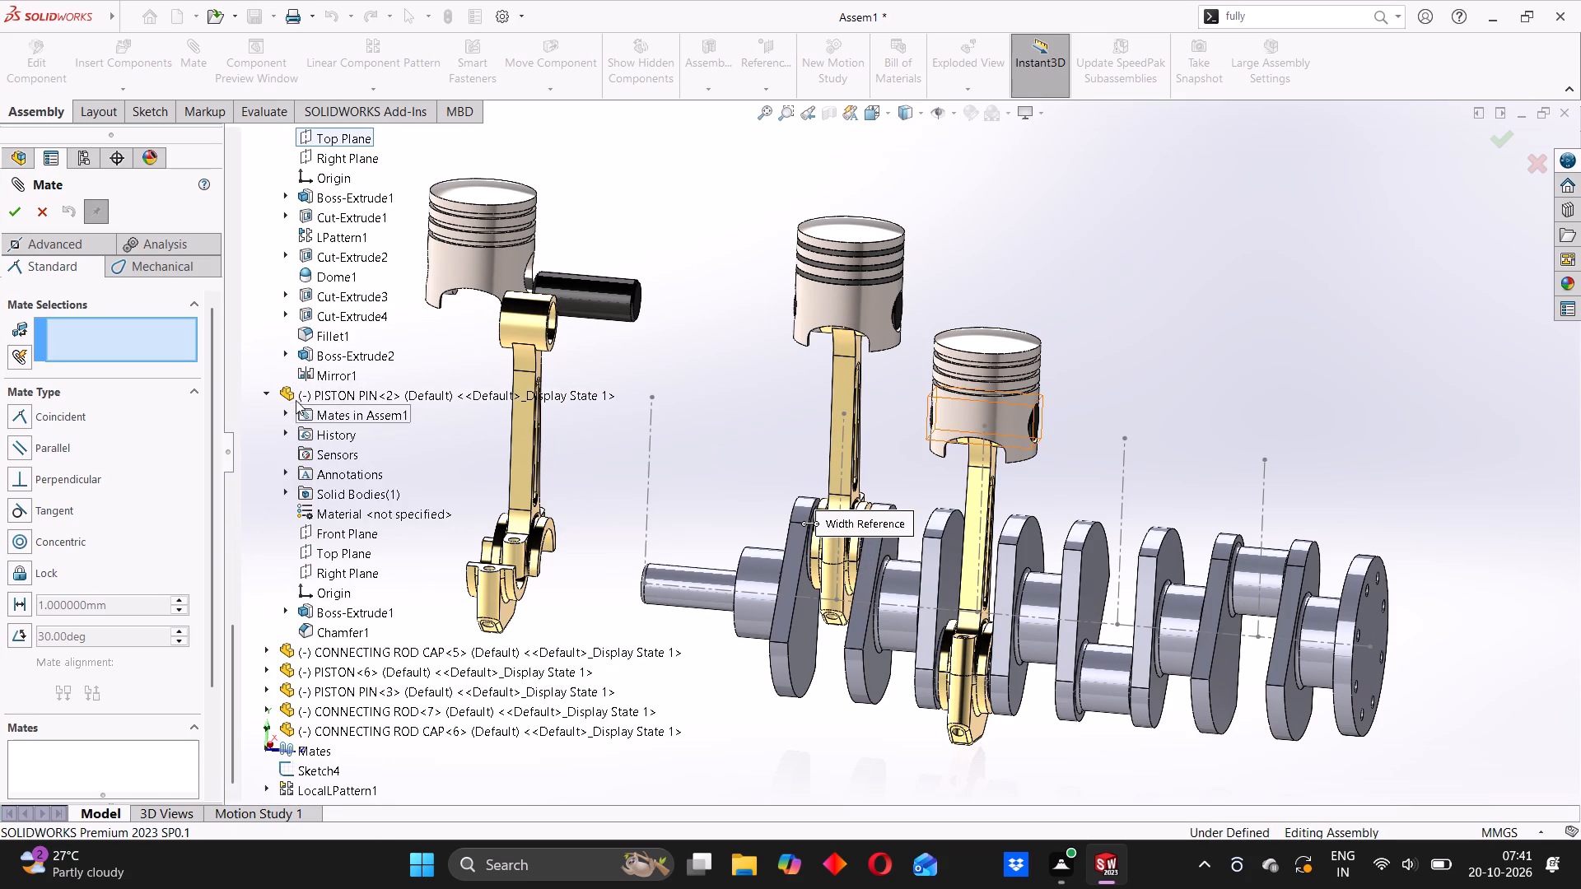
click(268, 392)
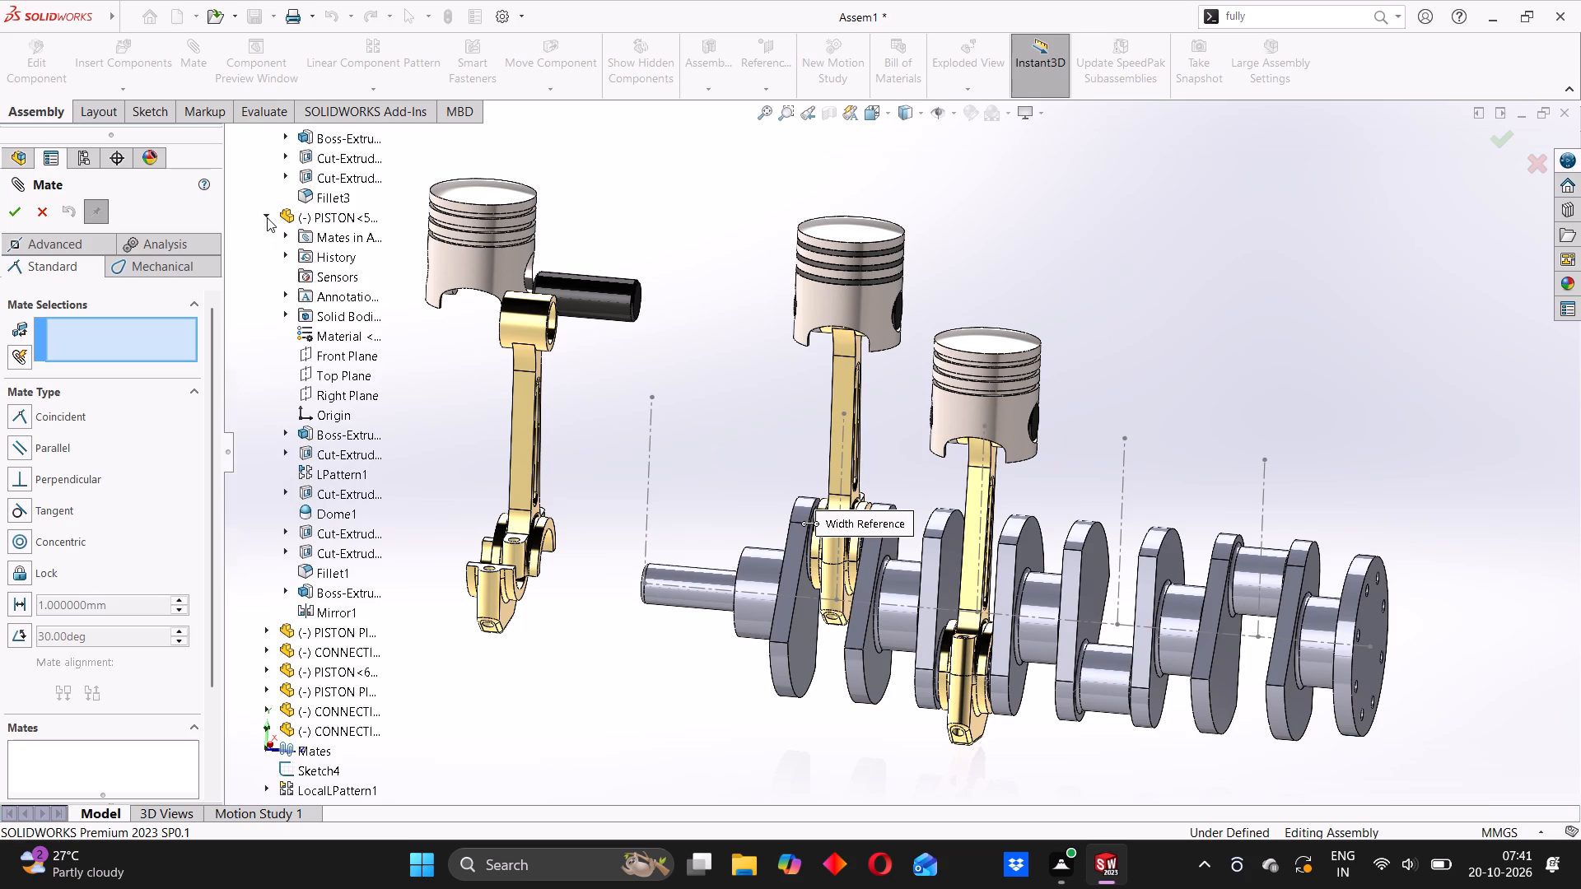
click(267, 217)
click(266, 175)
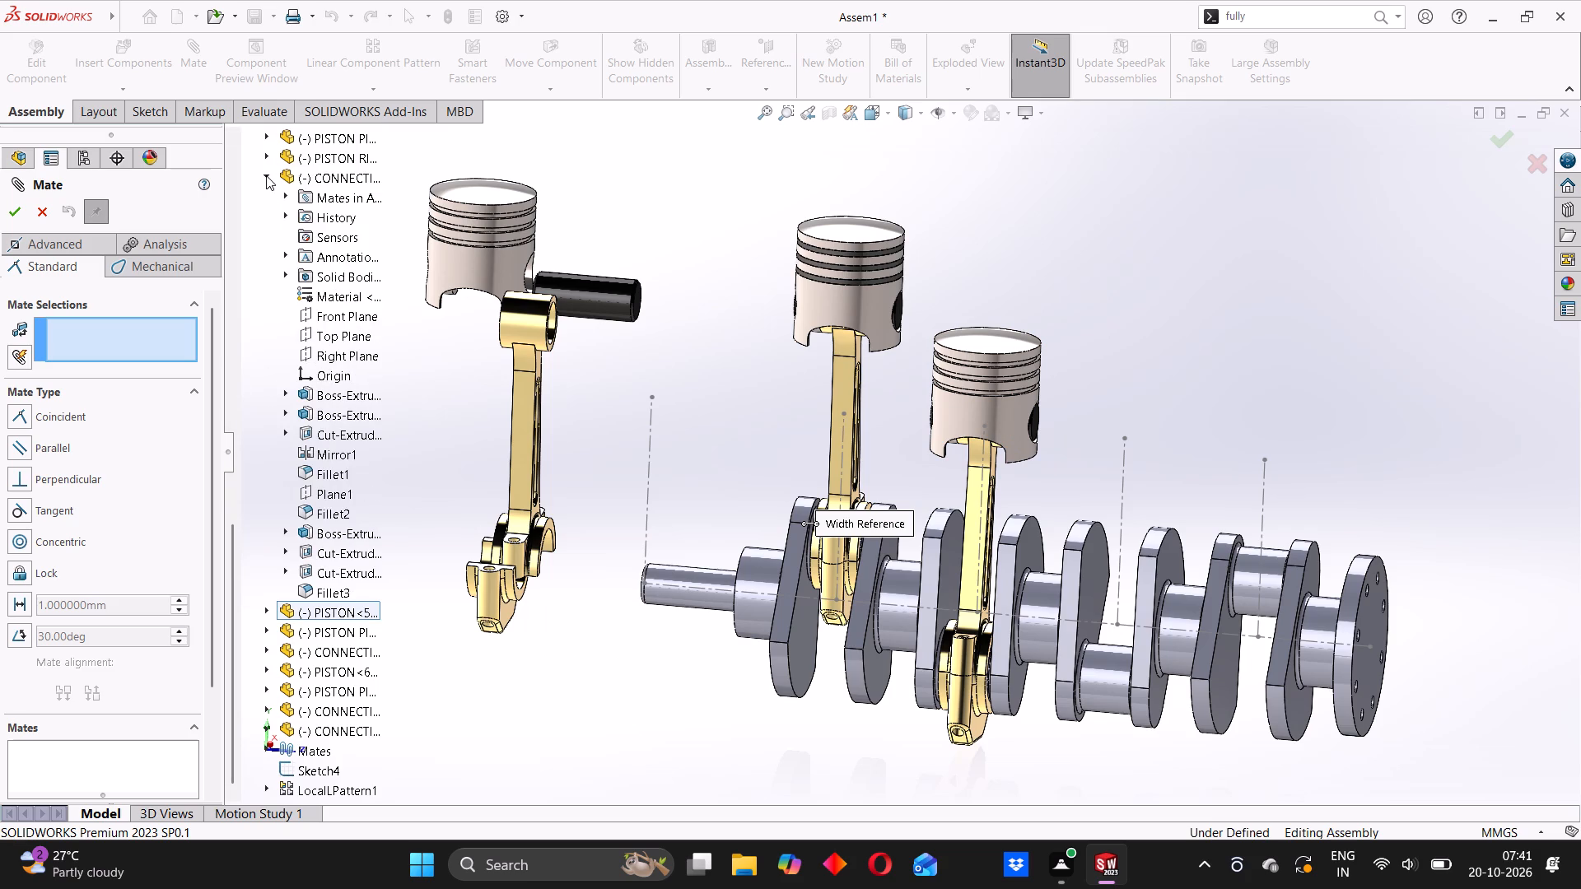
click(266, 175)
scroll(305, 272, up, 4)
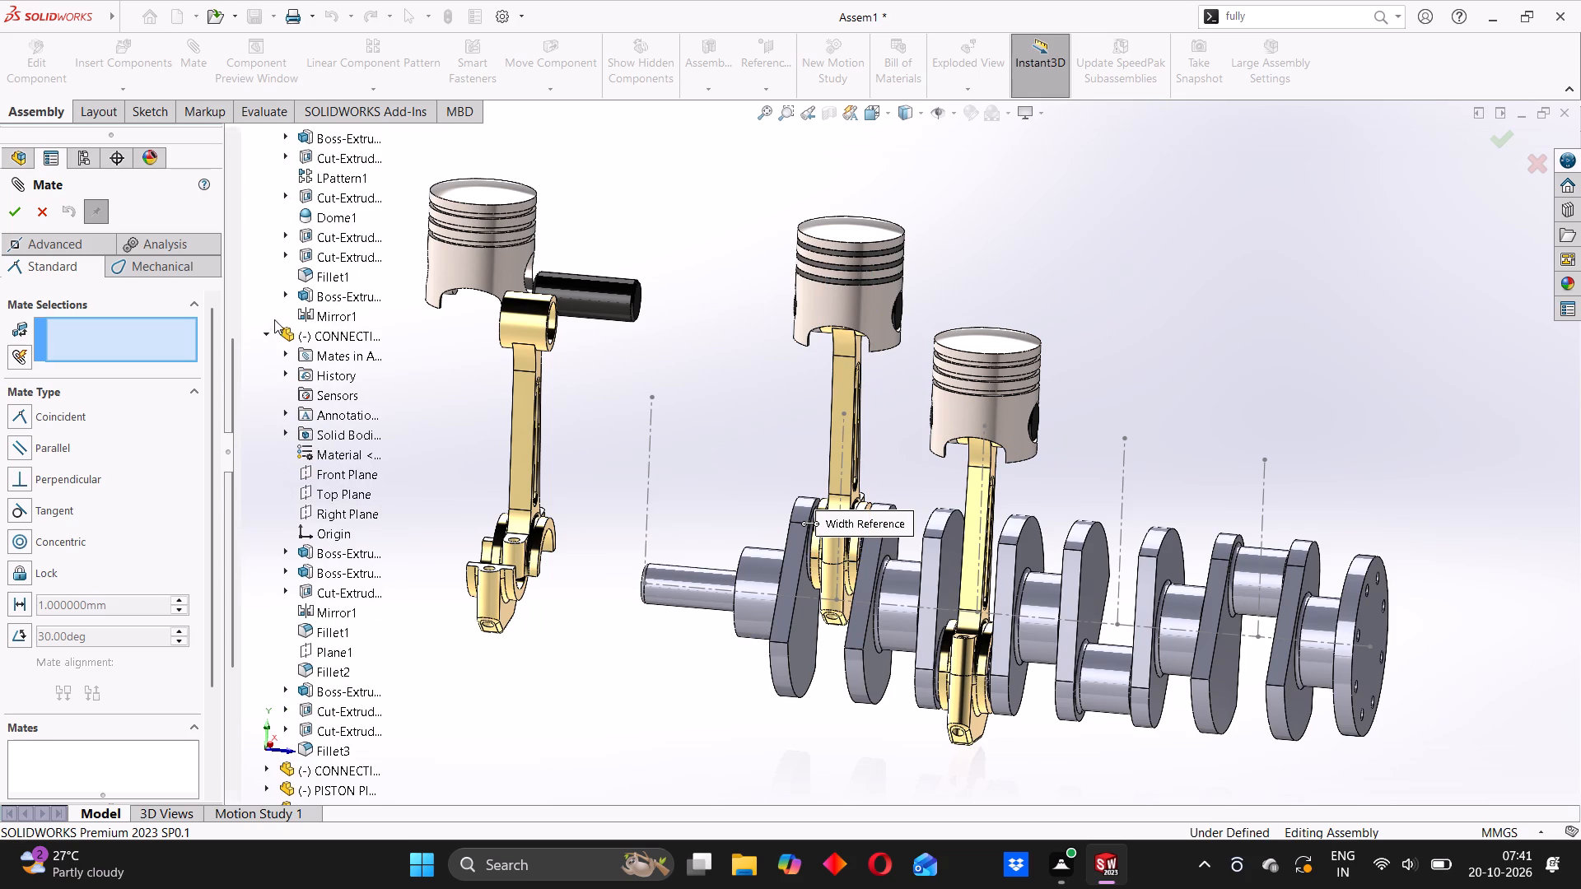
click(272, 333)
scroll(288, 256, up, 5)
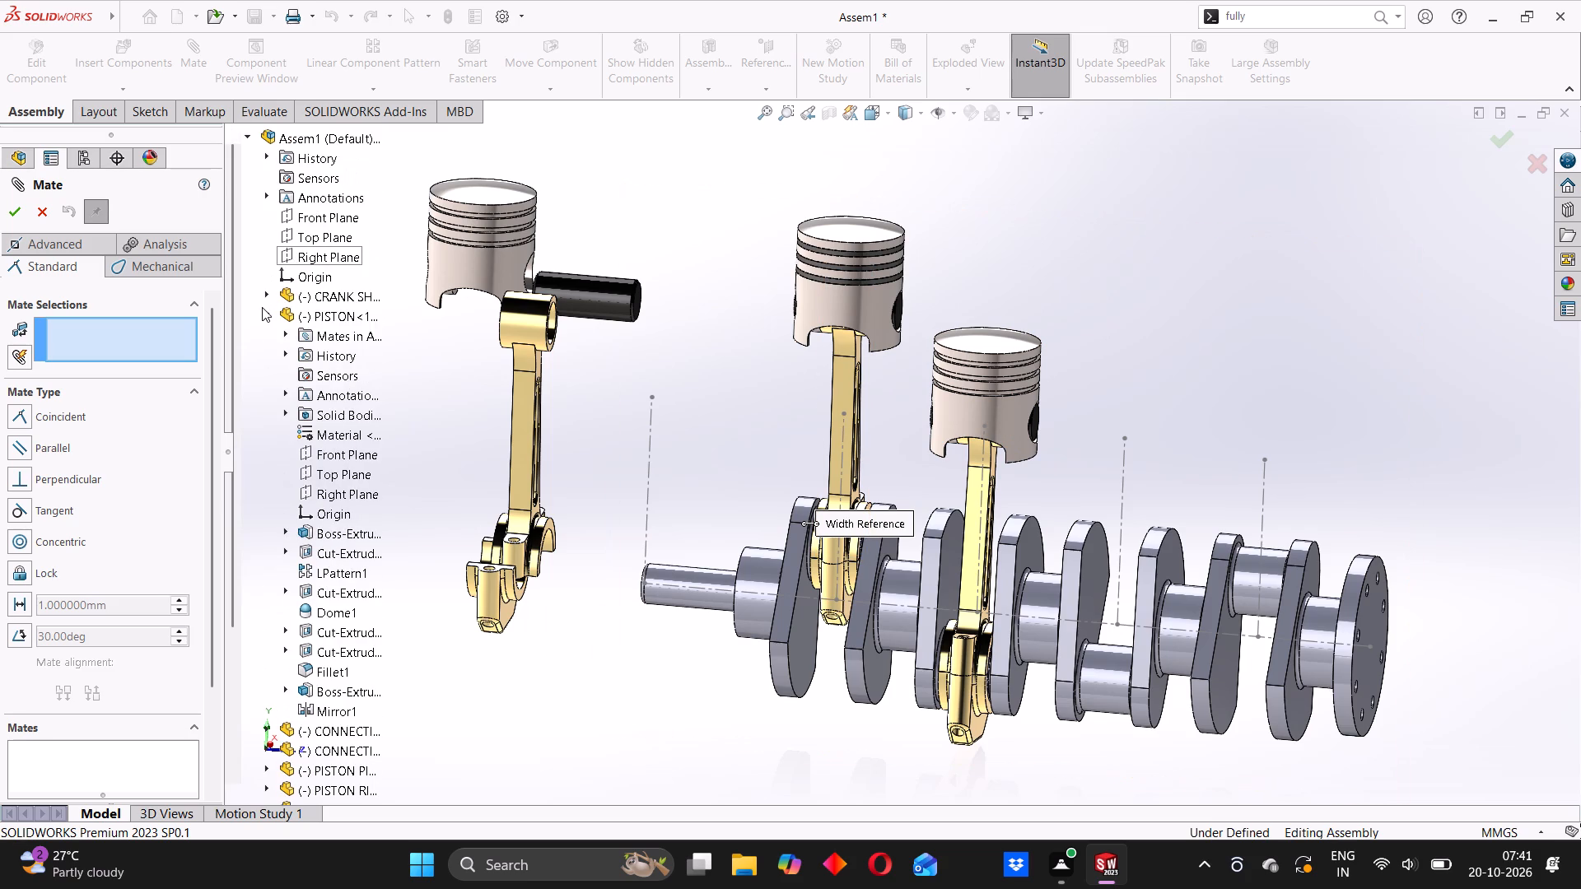
click(261, 312)
click(268, 313)
scroll(270, 162, up, 2)
click(226, 133)
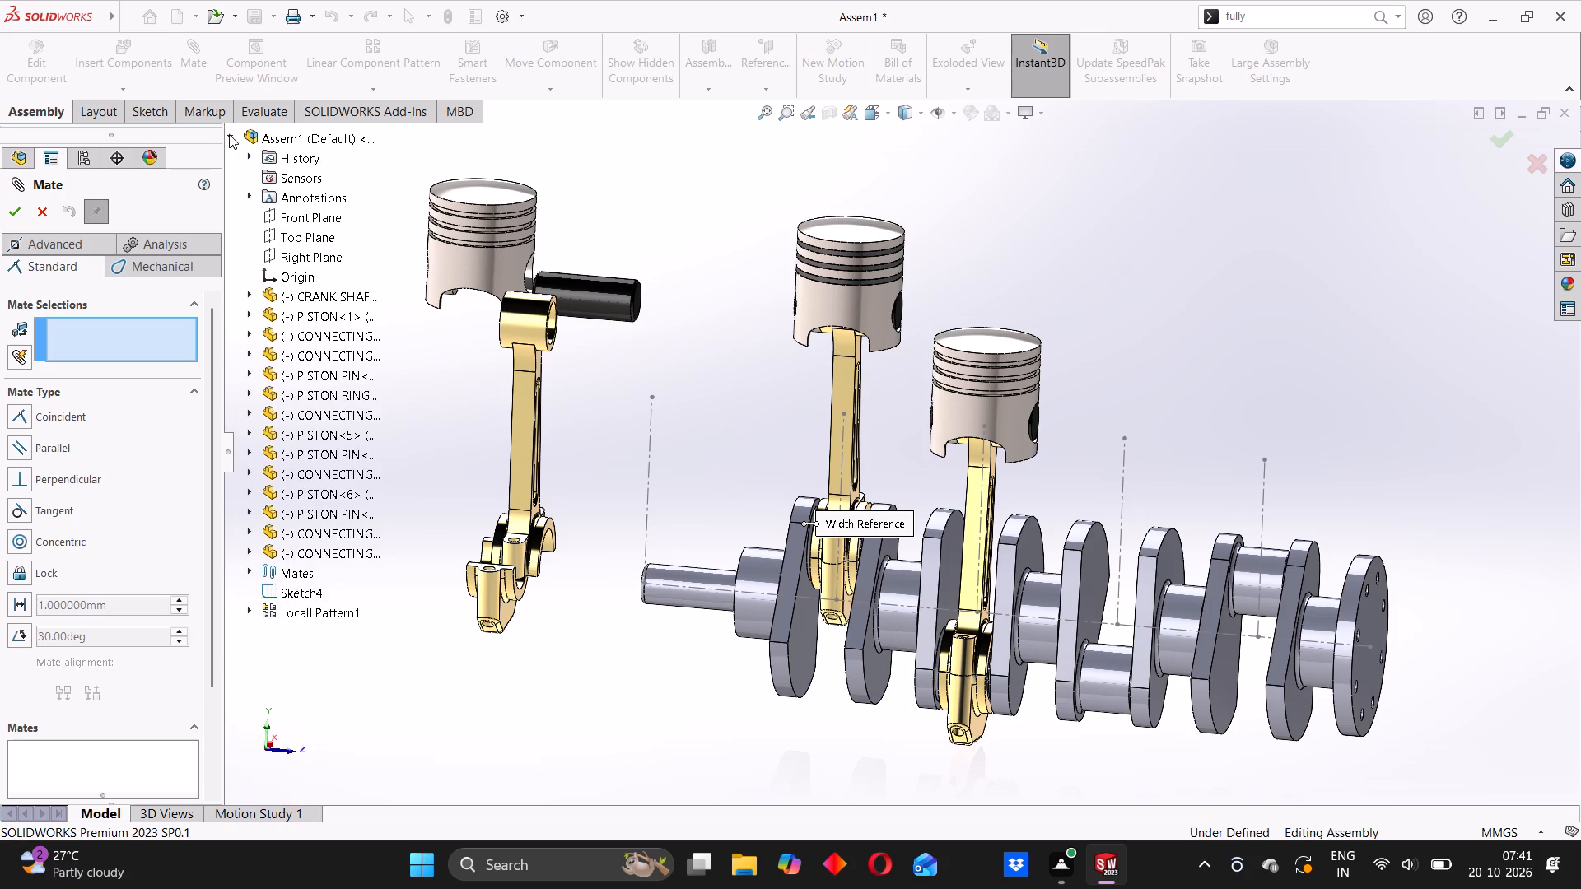
click(232, 138)
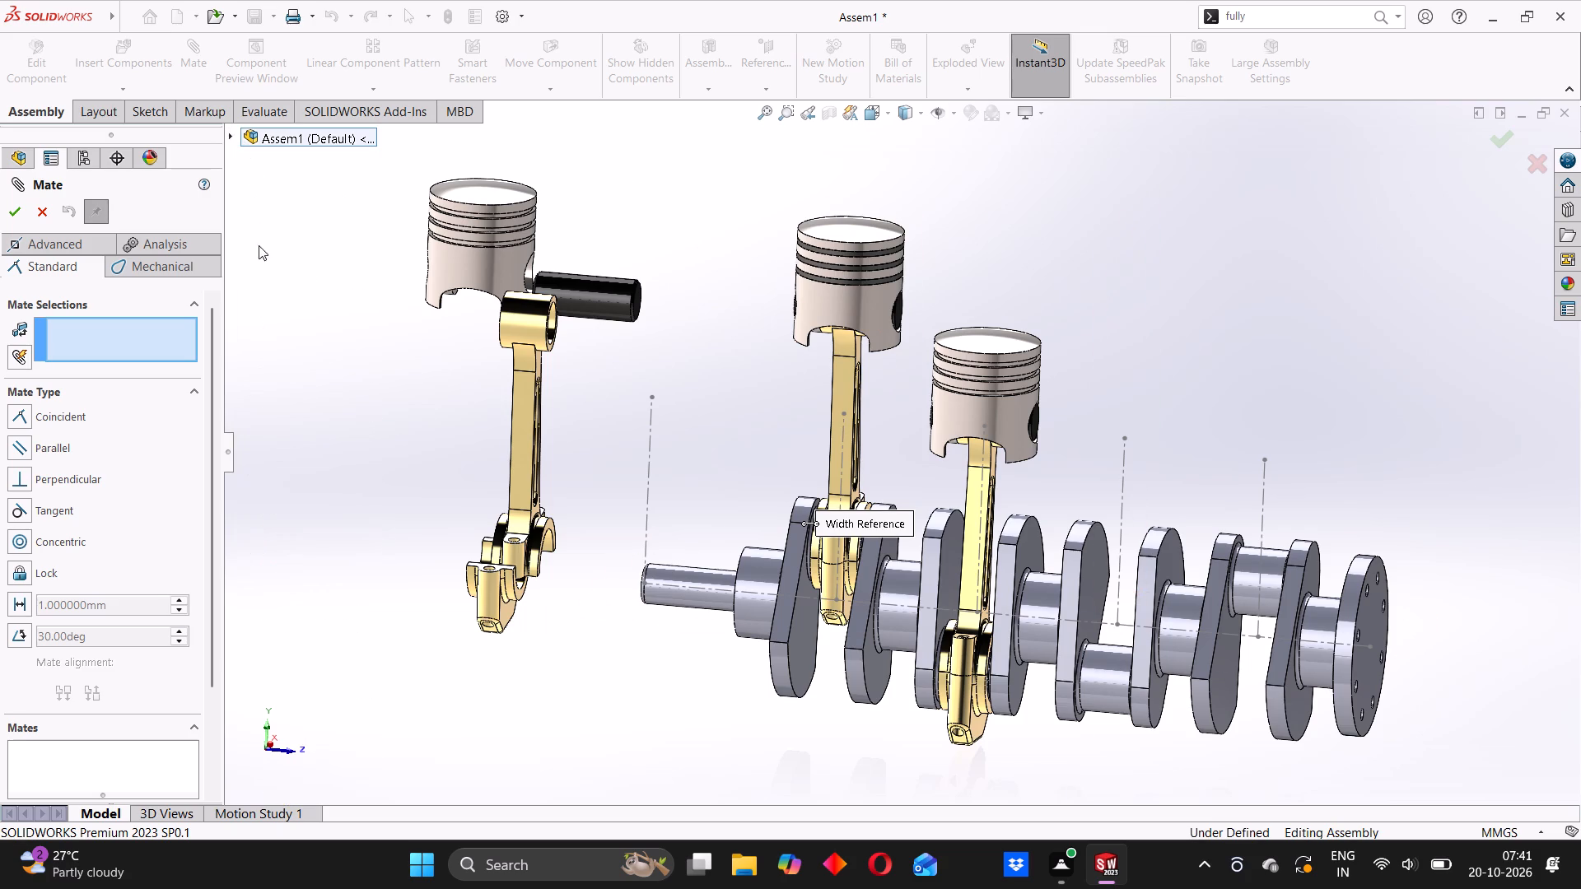
click(230, 134)
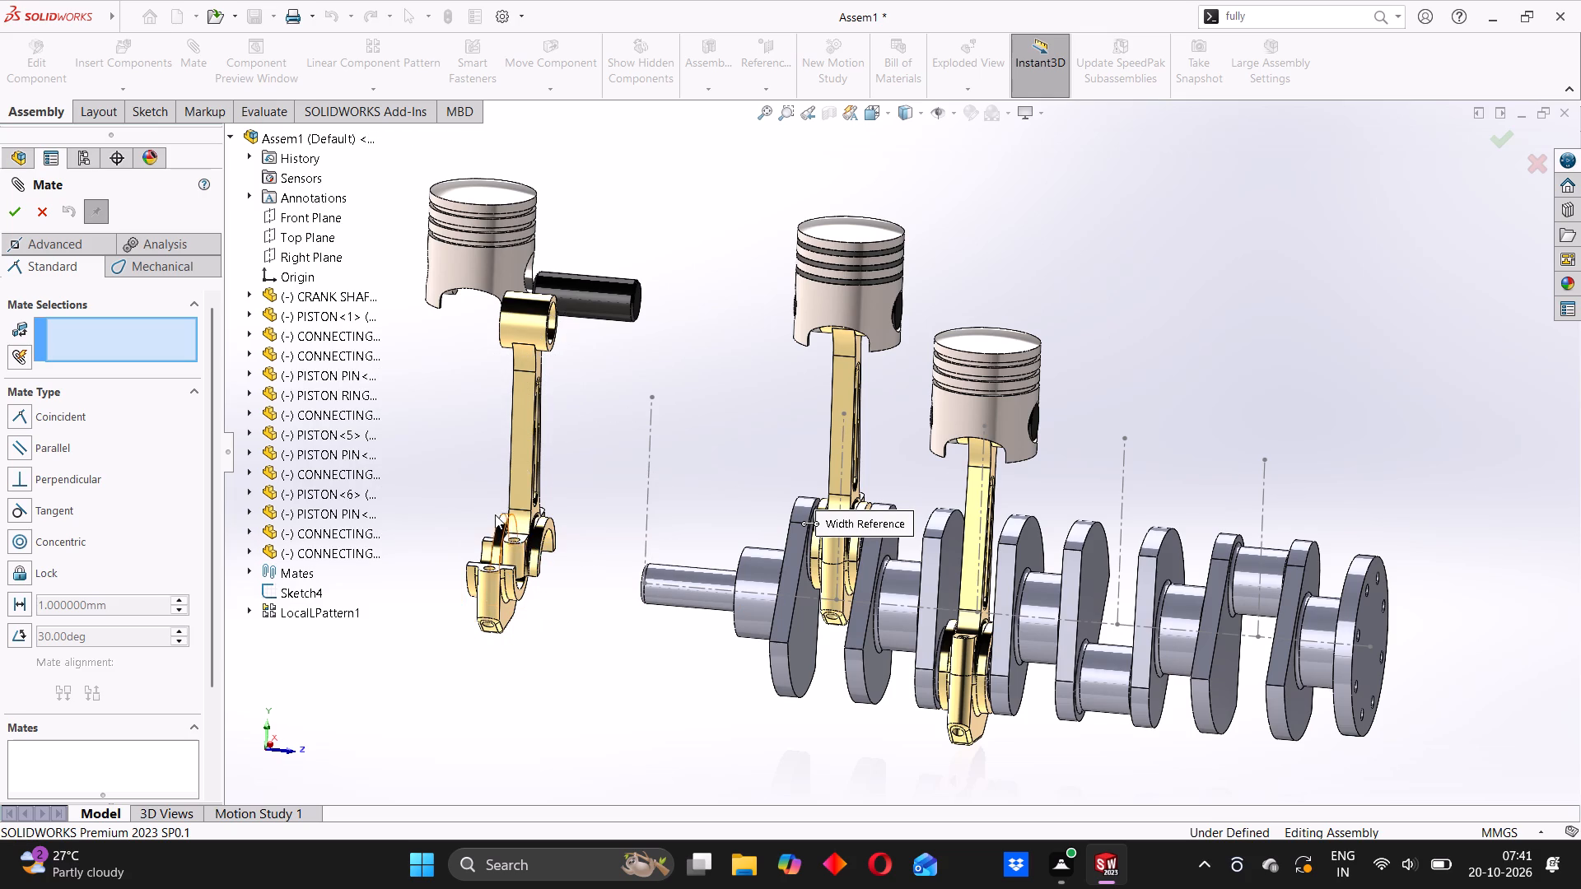
Add a concentric mate between one bolt hole of the loose connecting rod cap and the matching hole of the loose connecting rod.
scroll(496, 514, down, 3)
middle_drag(548, 573, 651, 614)
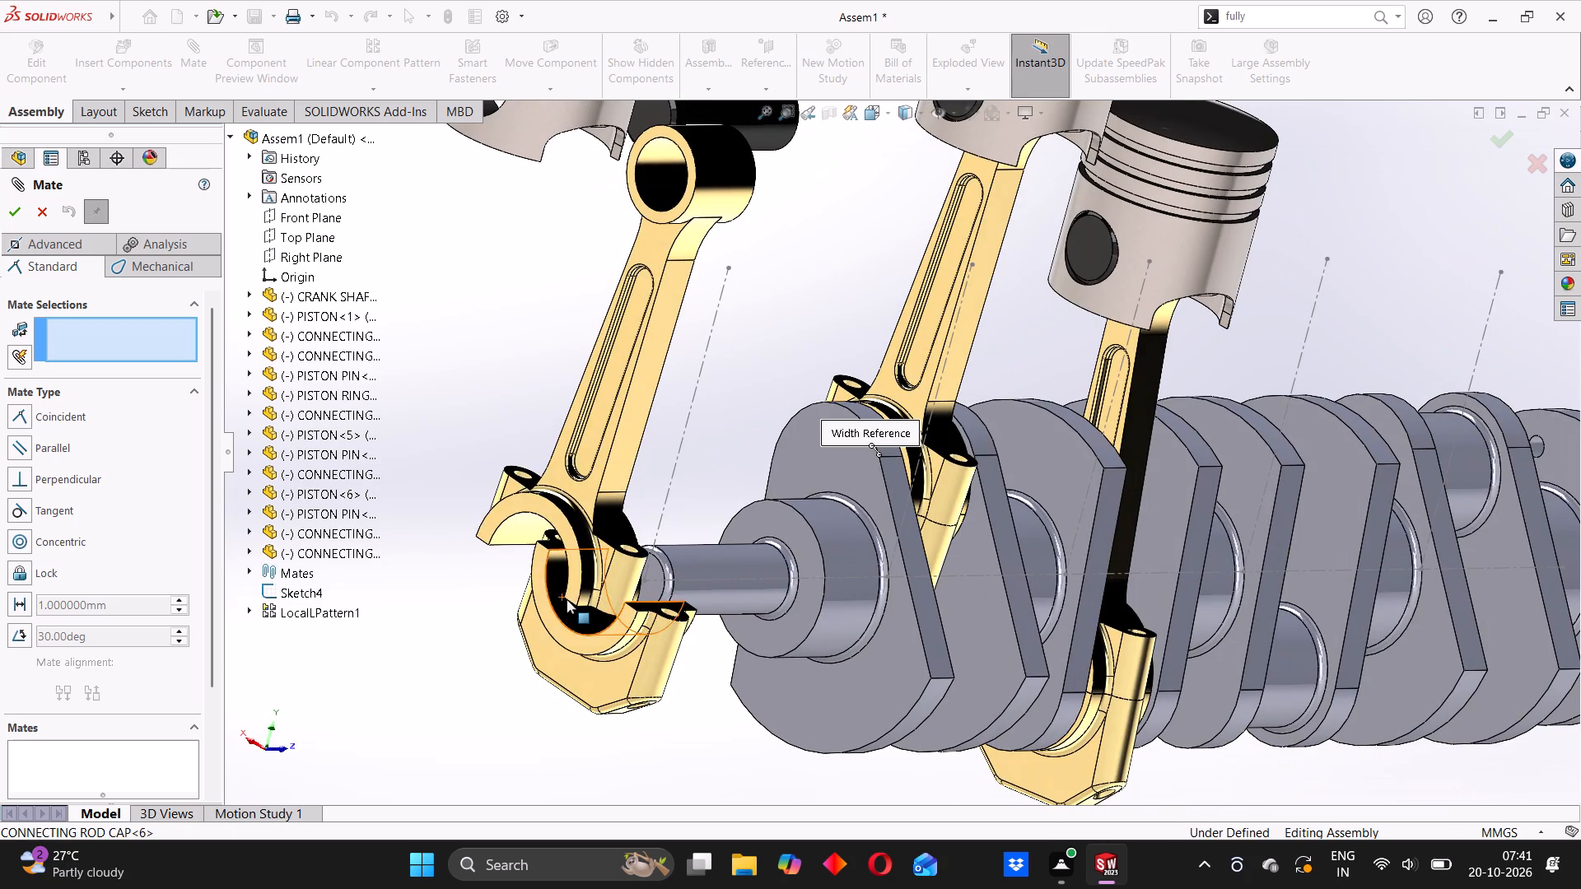
scroll(618, 594, down, 4)
click(799, 608)
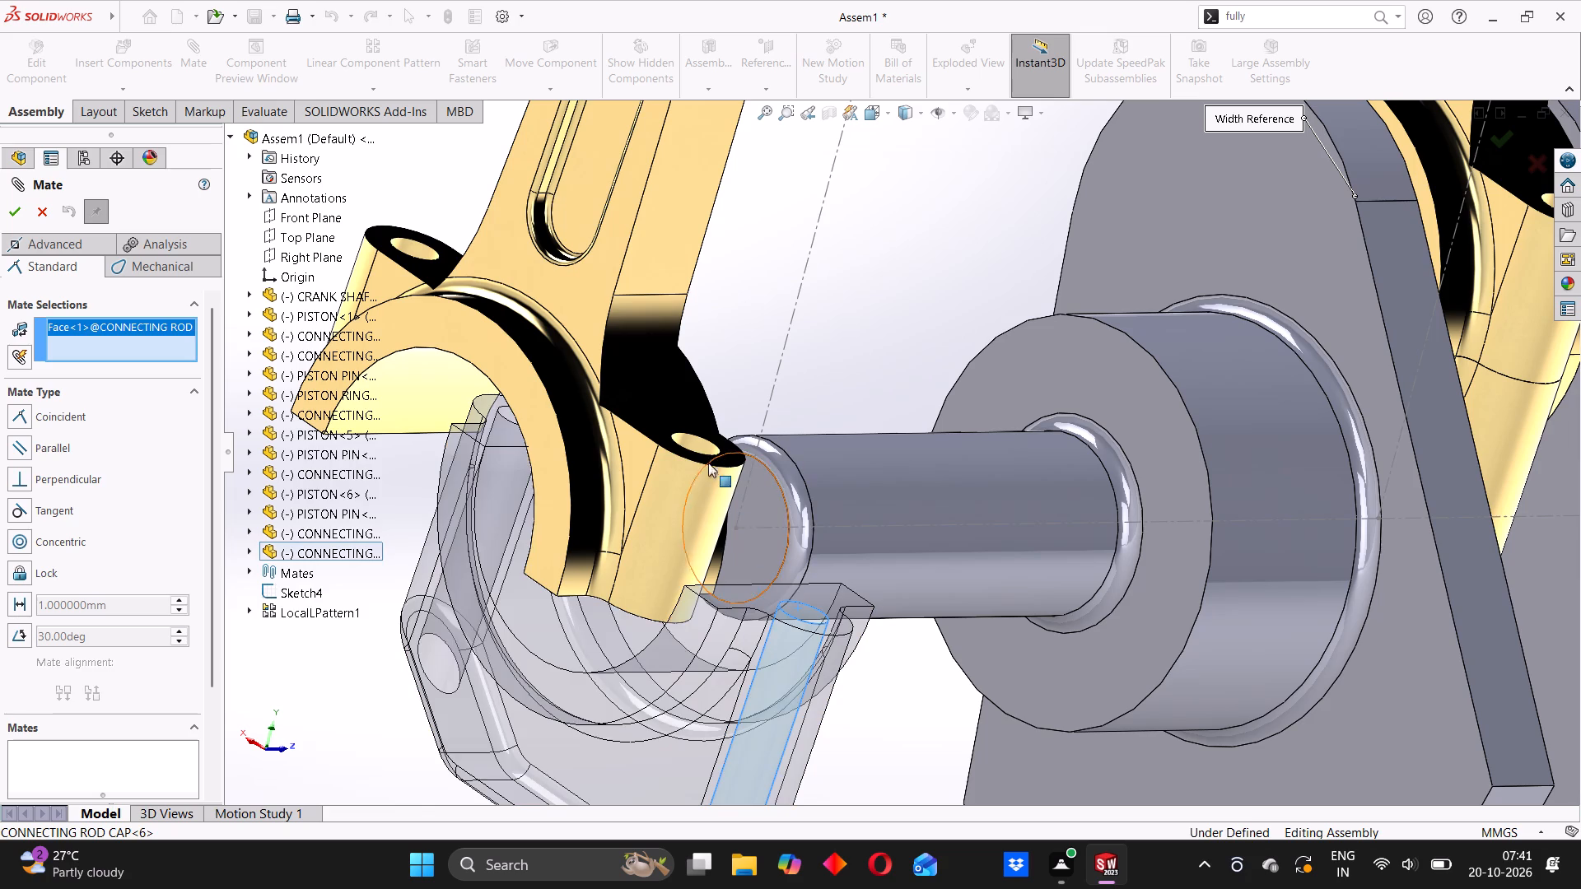
click(693, 444)
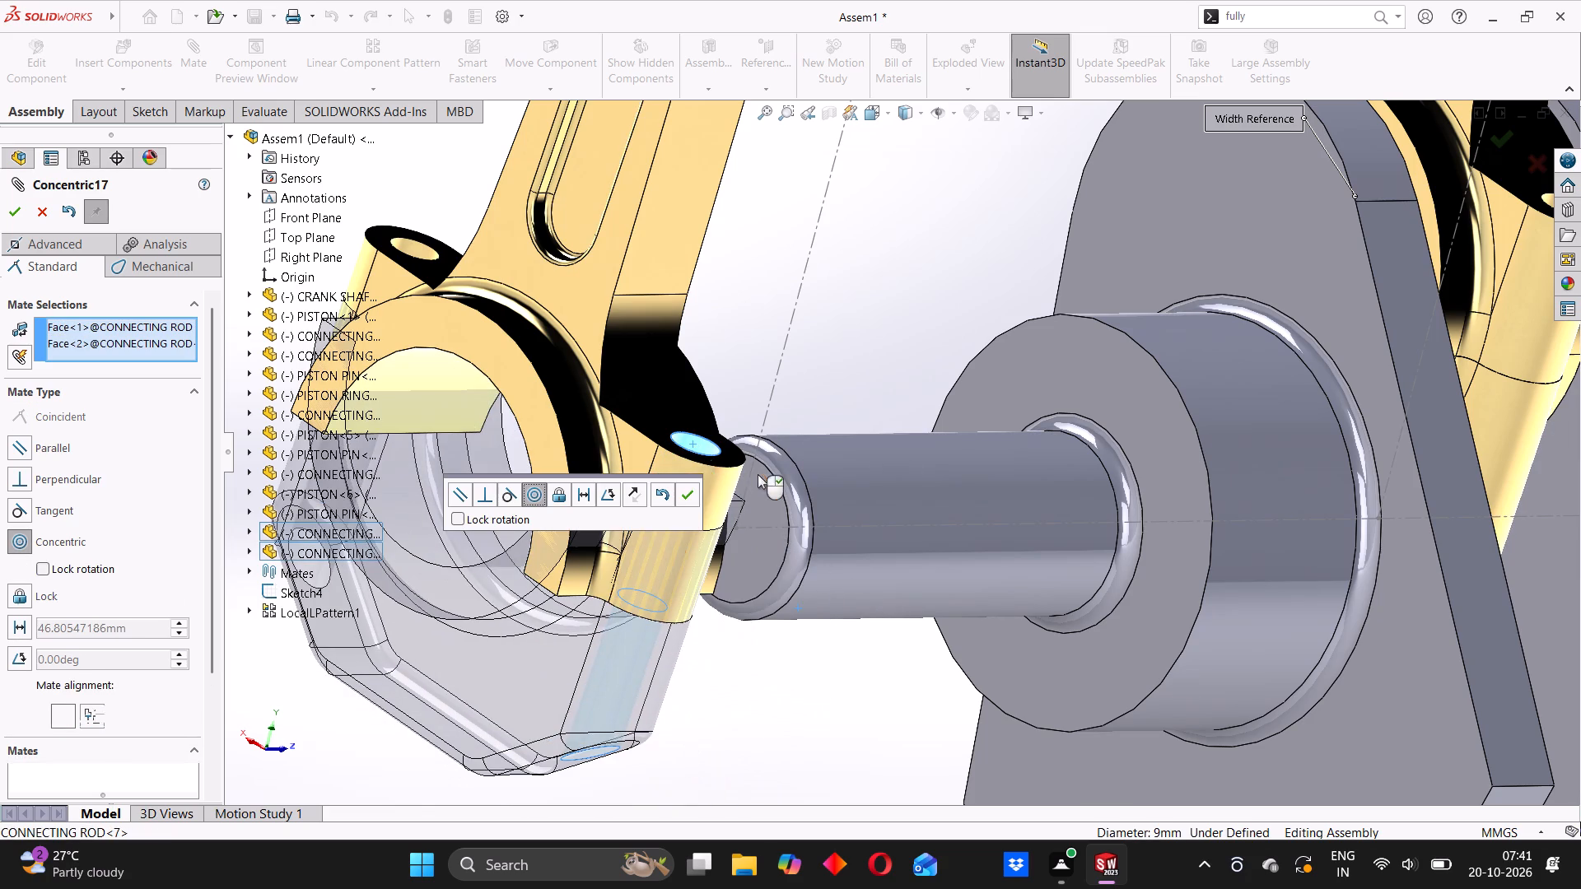
click(688, 496)
Pull the loose cap away from its rod and mate their other pair of bolt holes concentric.
scroll(476, 500, up, 3)
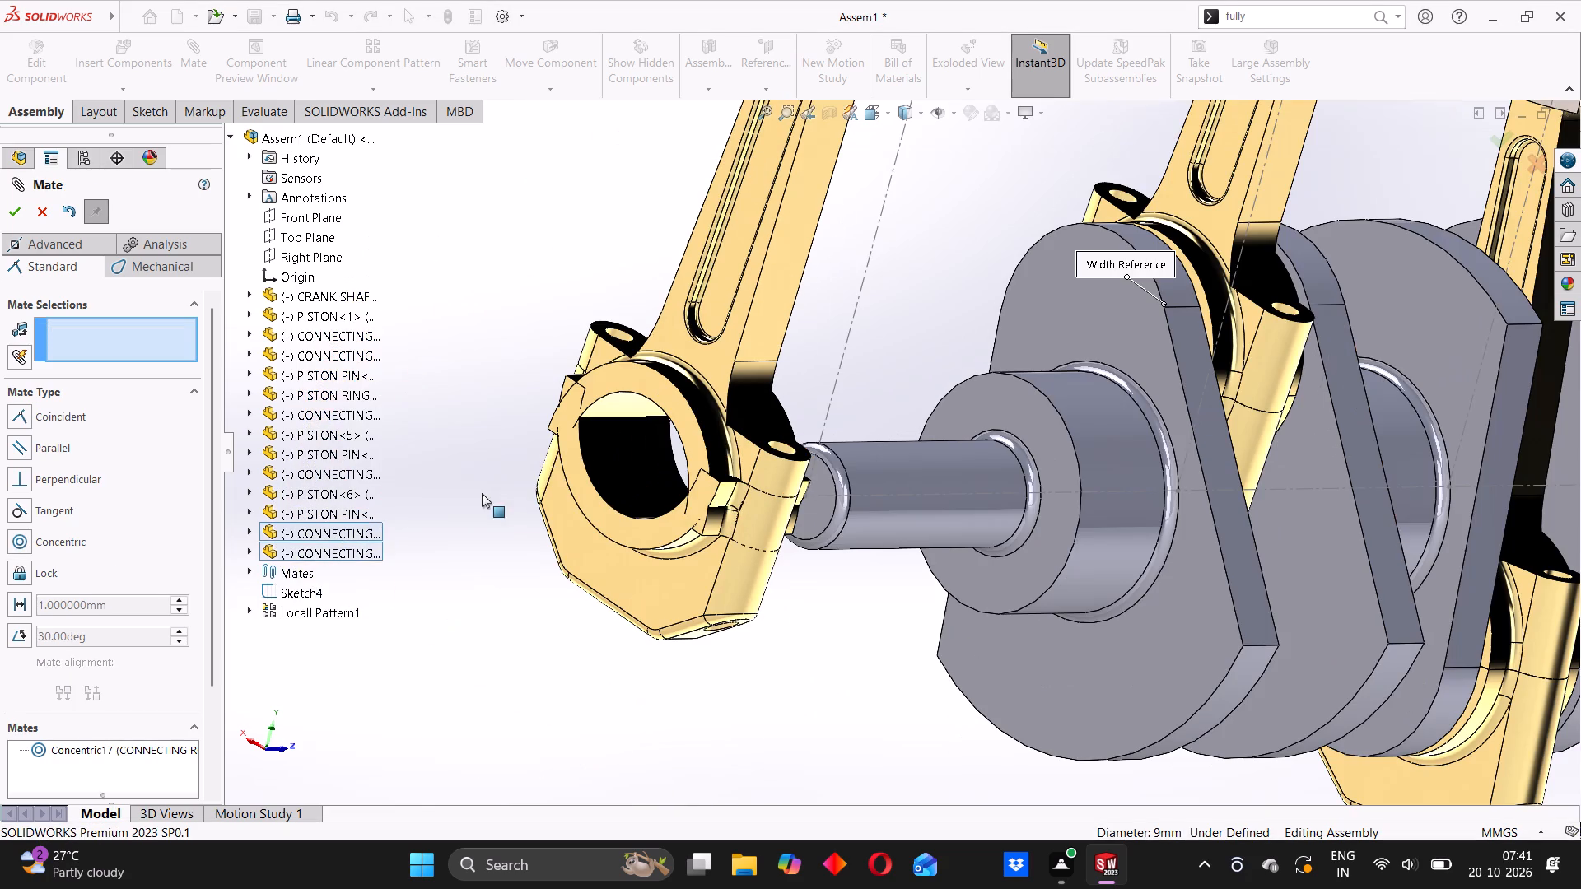
drag(574, 517, 506, 677)
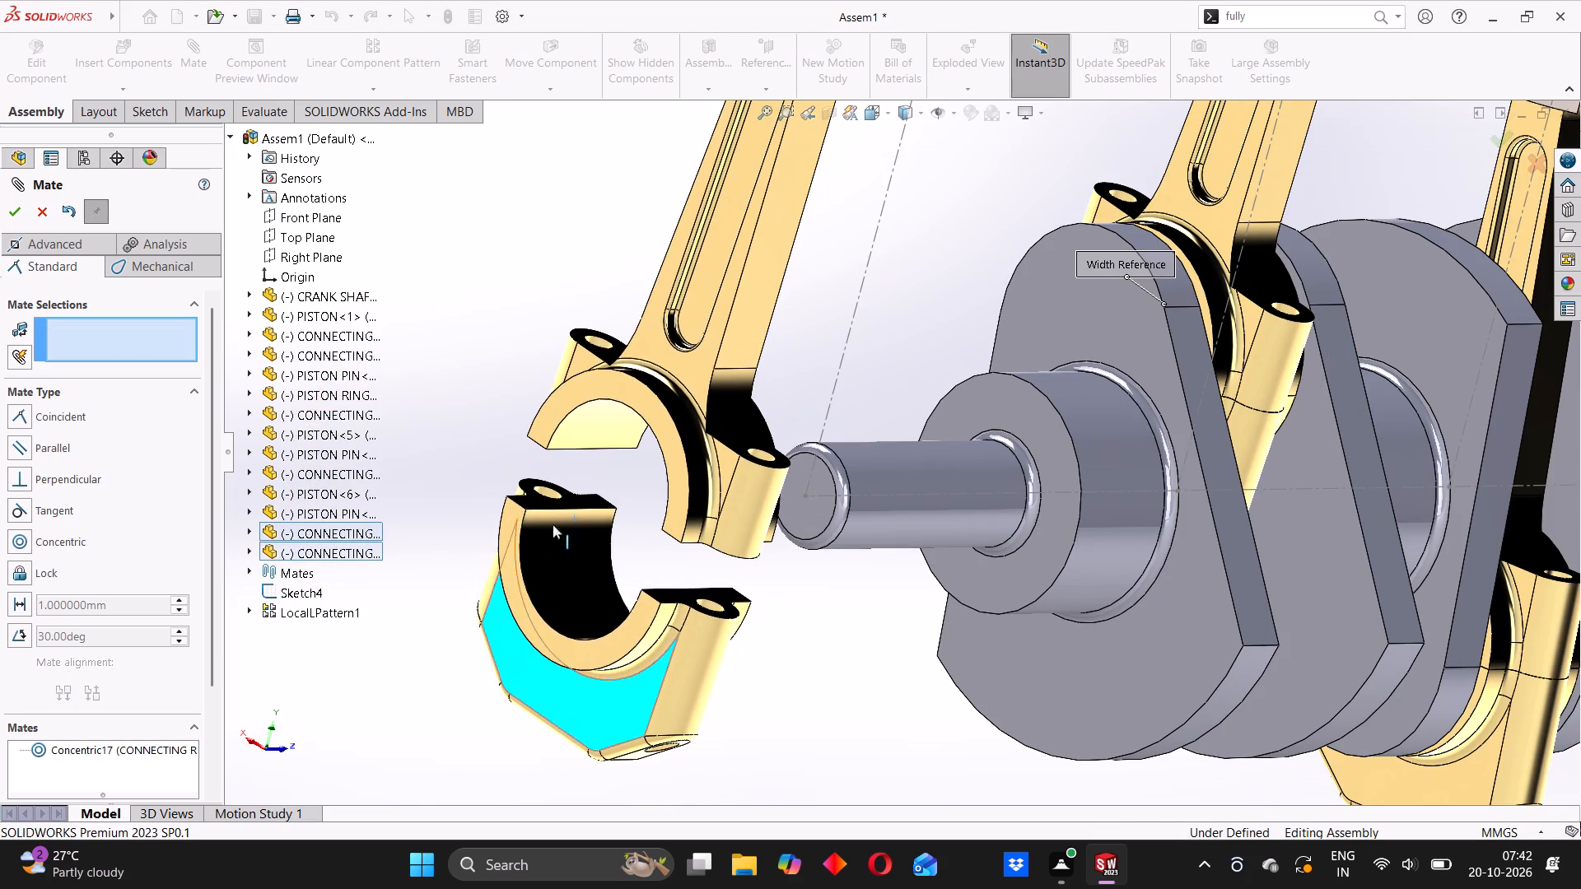
click(547, 491)
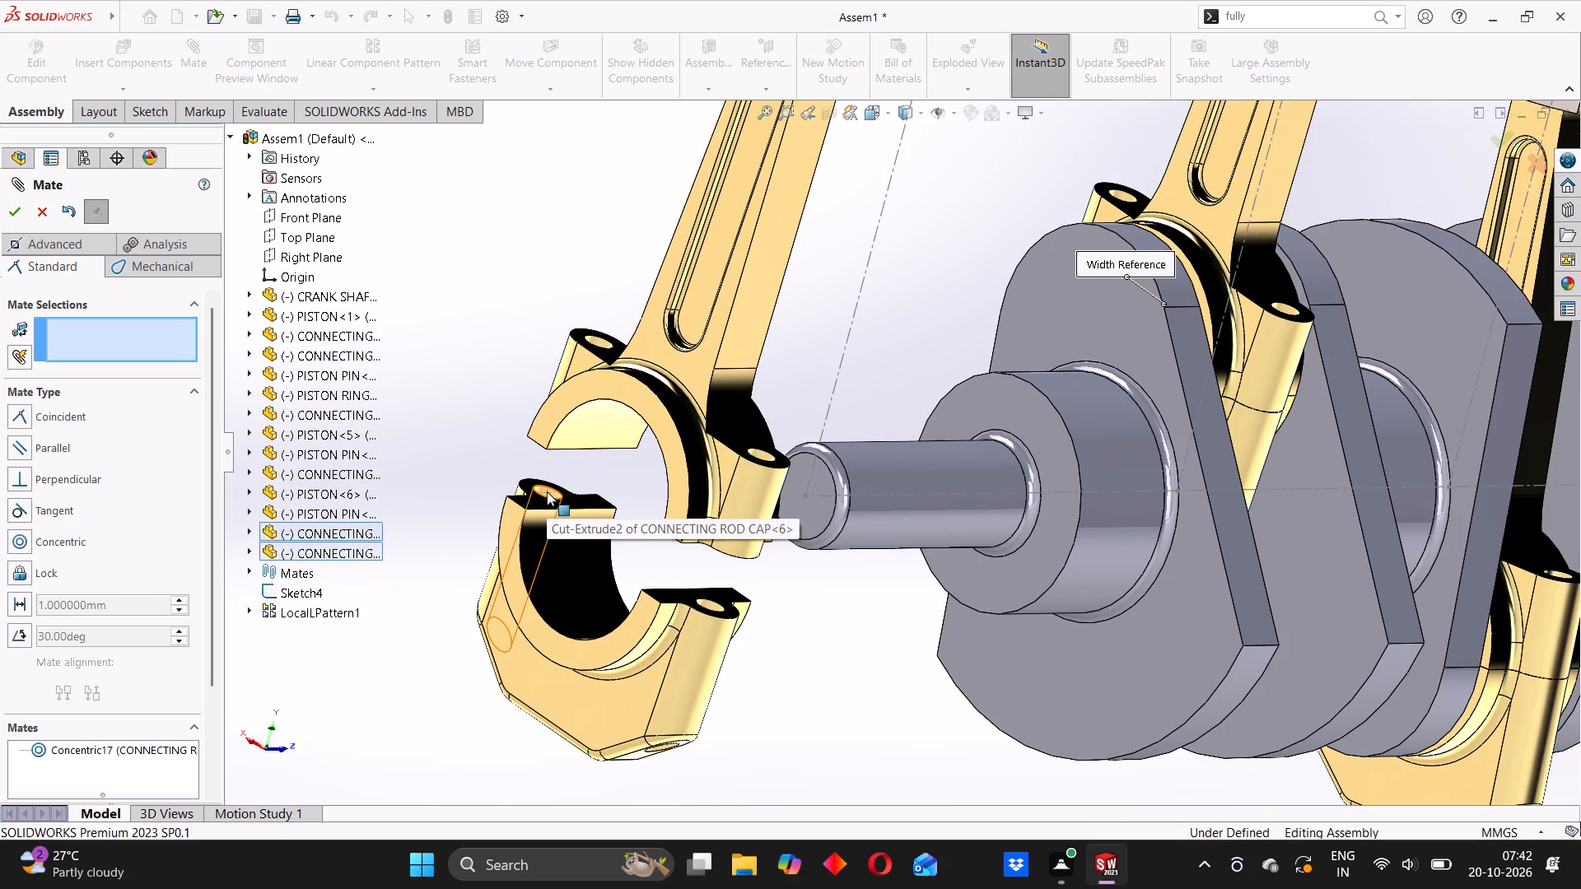
click(598, 342)
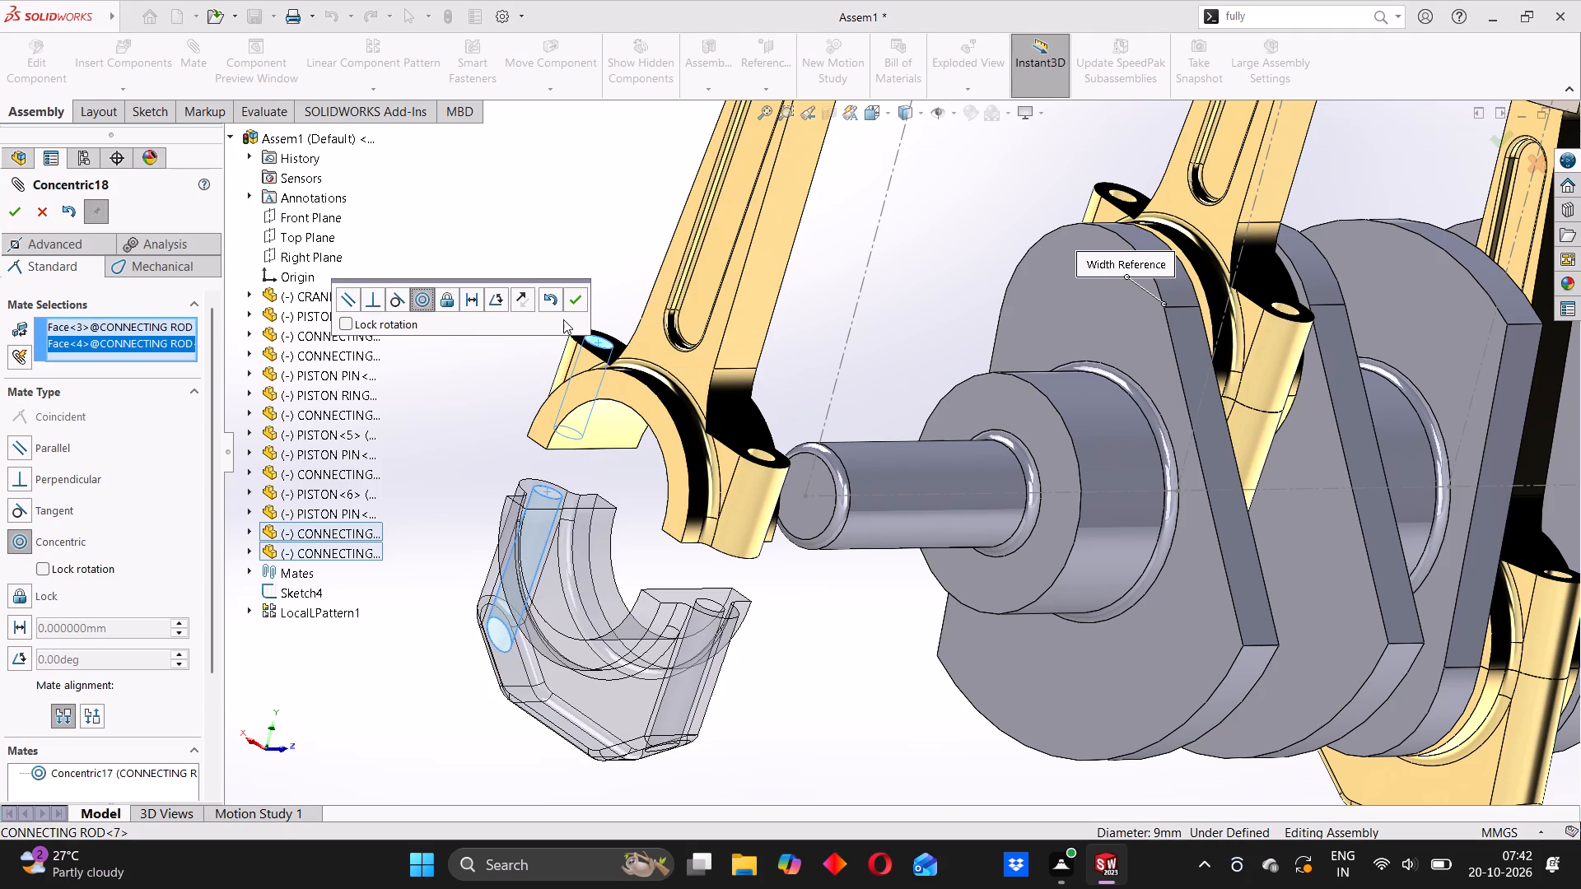
click(573, 307)
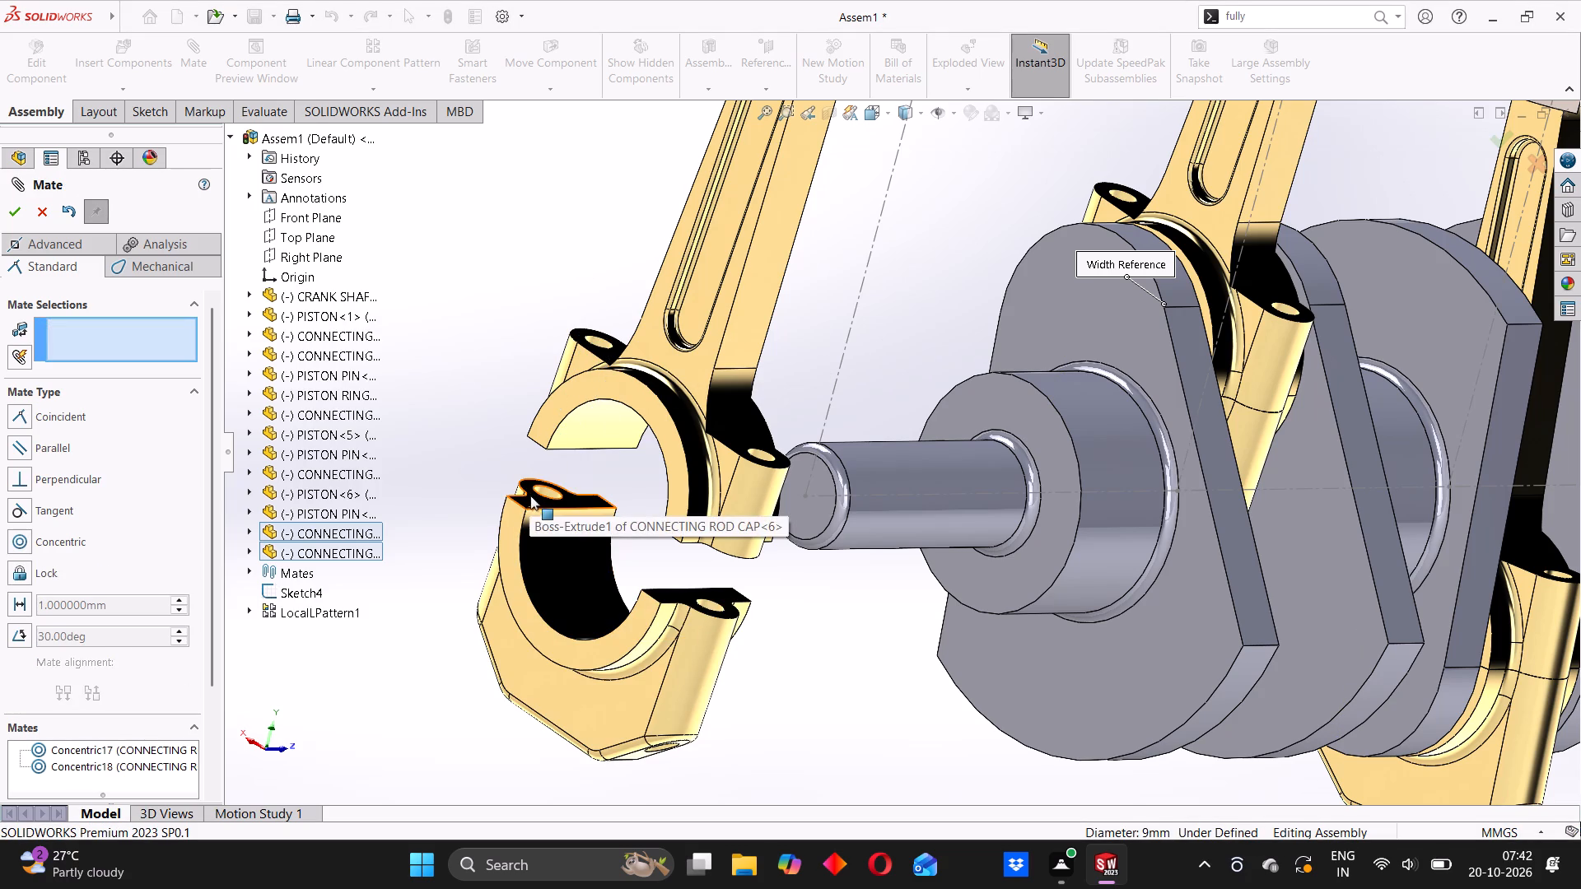
Add a coincident mate between the loose cap's split face and the matching split face of the loose connecting rod.
click(534, 500)
middle_drag(553, 473, 609, 403)
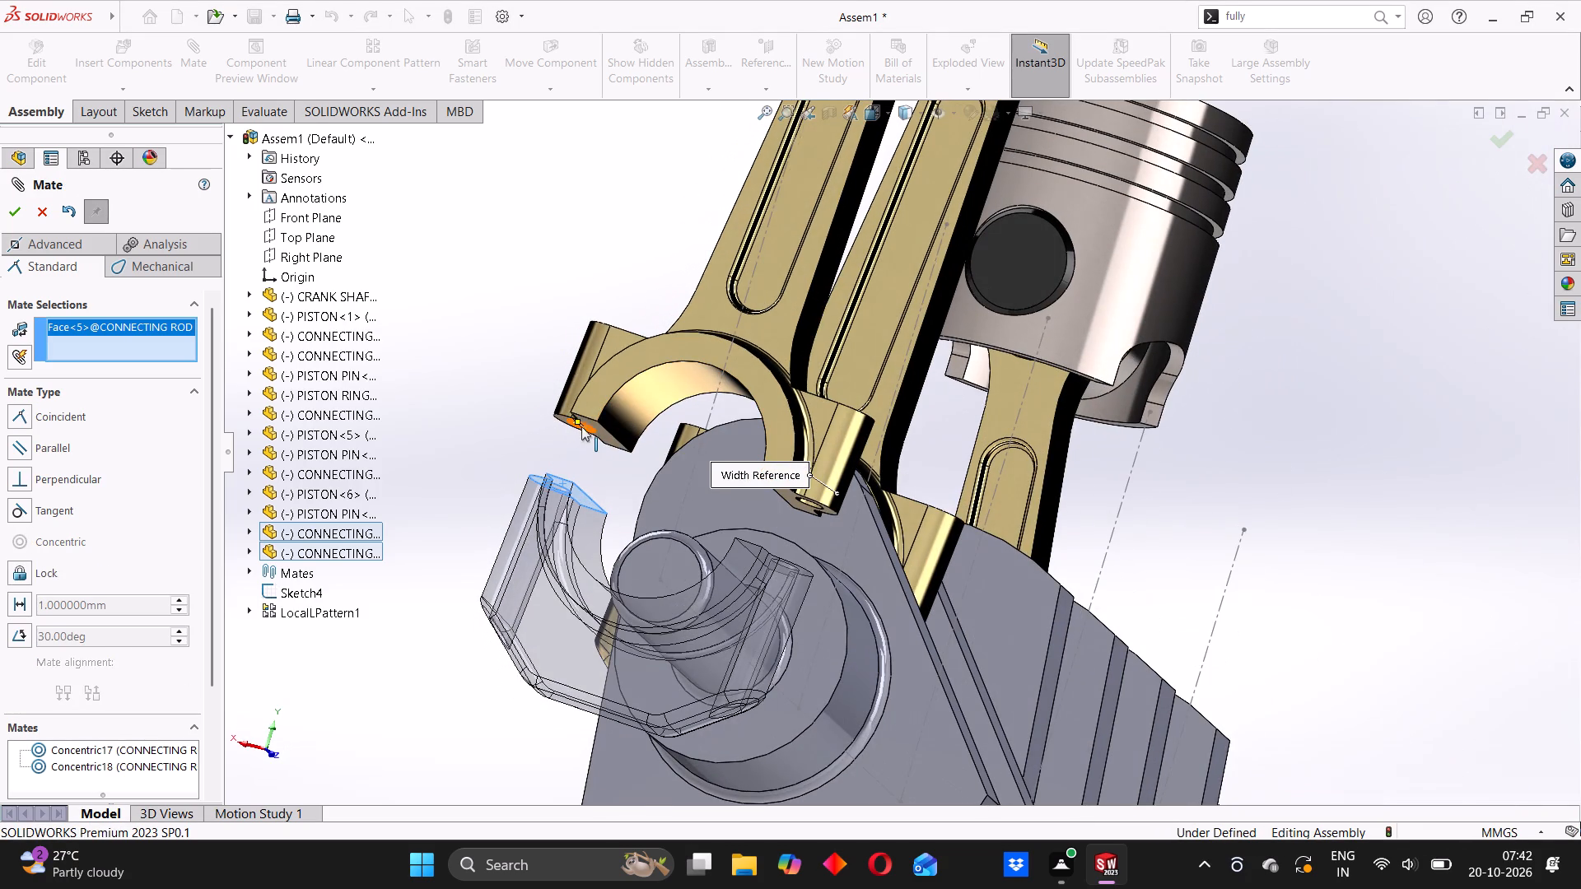
click(589, 424)
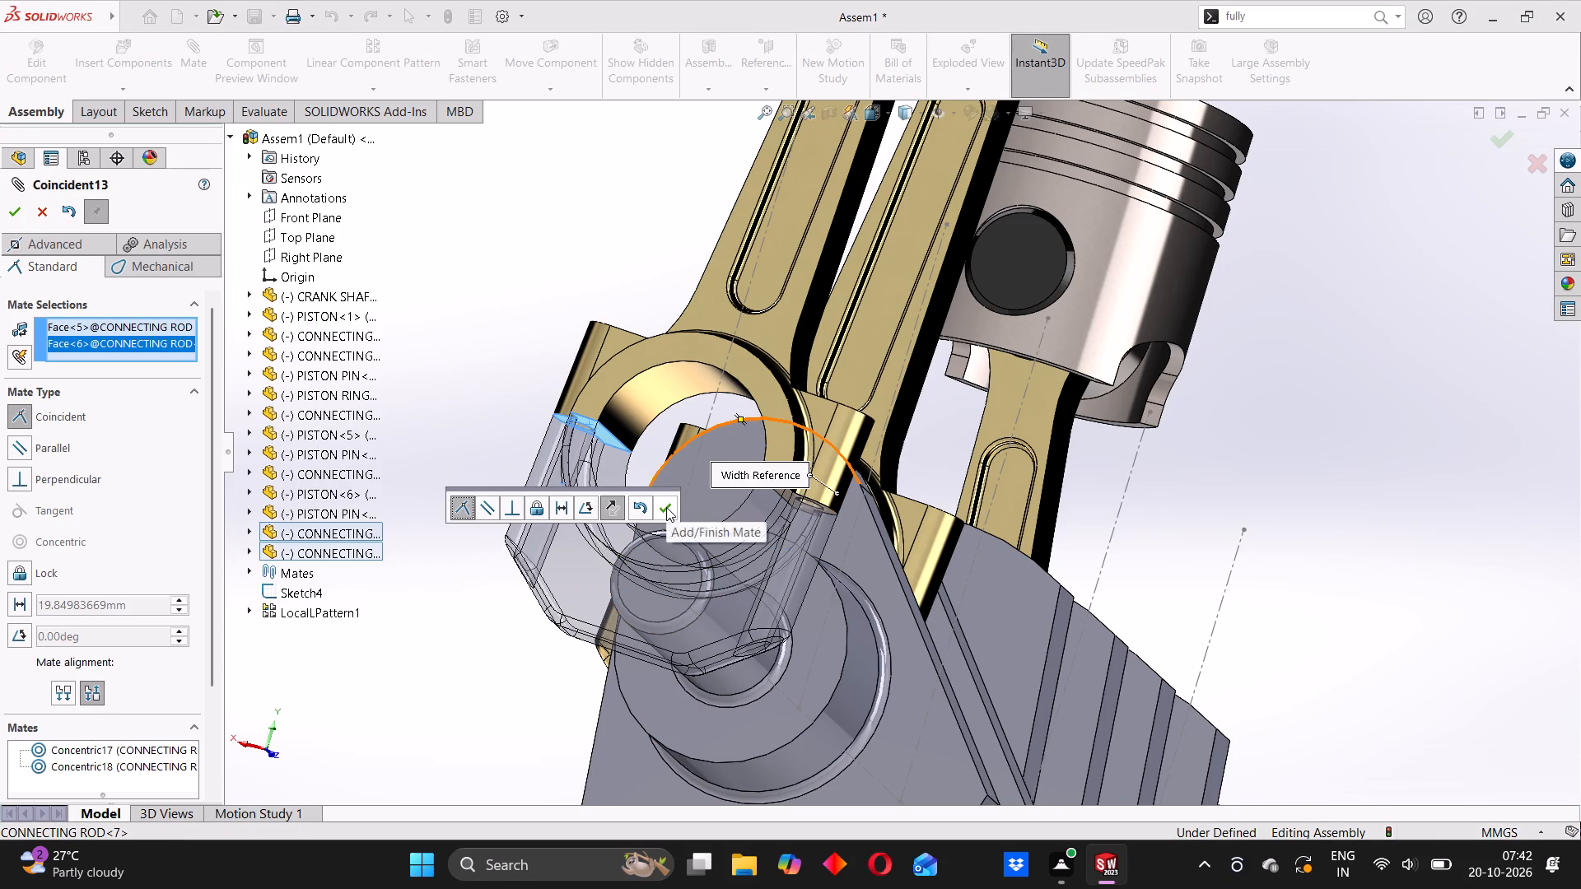
click(666, 507)
Add a coincident mate between the Front Planes of CONNECTING ROD<7> and PISTON<6>.
scroll(723, 445, up, 4)
scroll(815, 384, up, 3)
middle_drag(912, 294, 825, 327)
scroll(637, 315, down, 4)
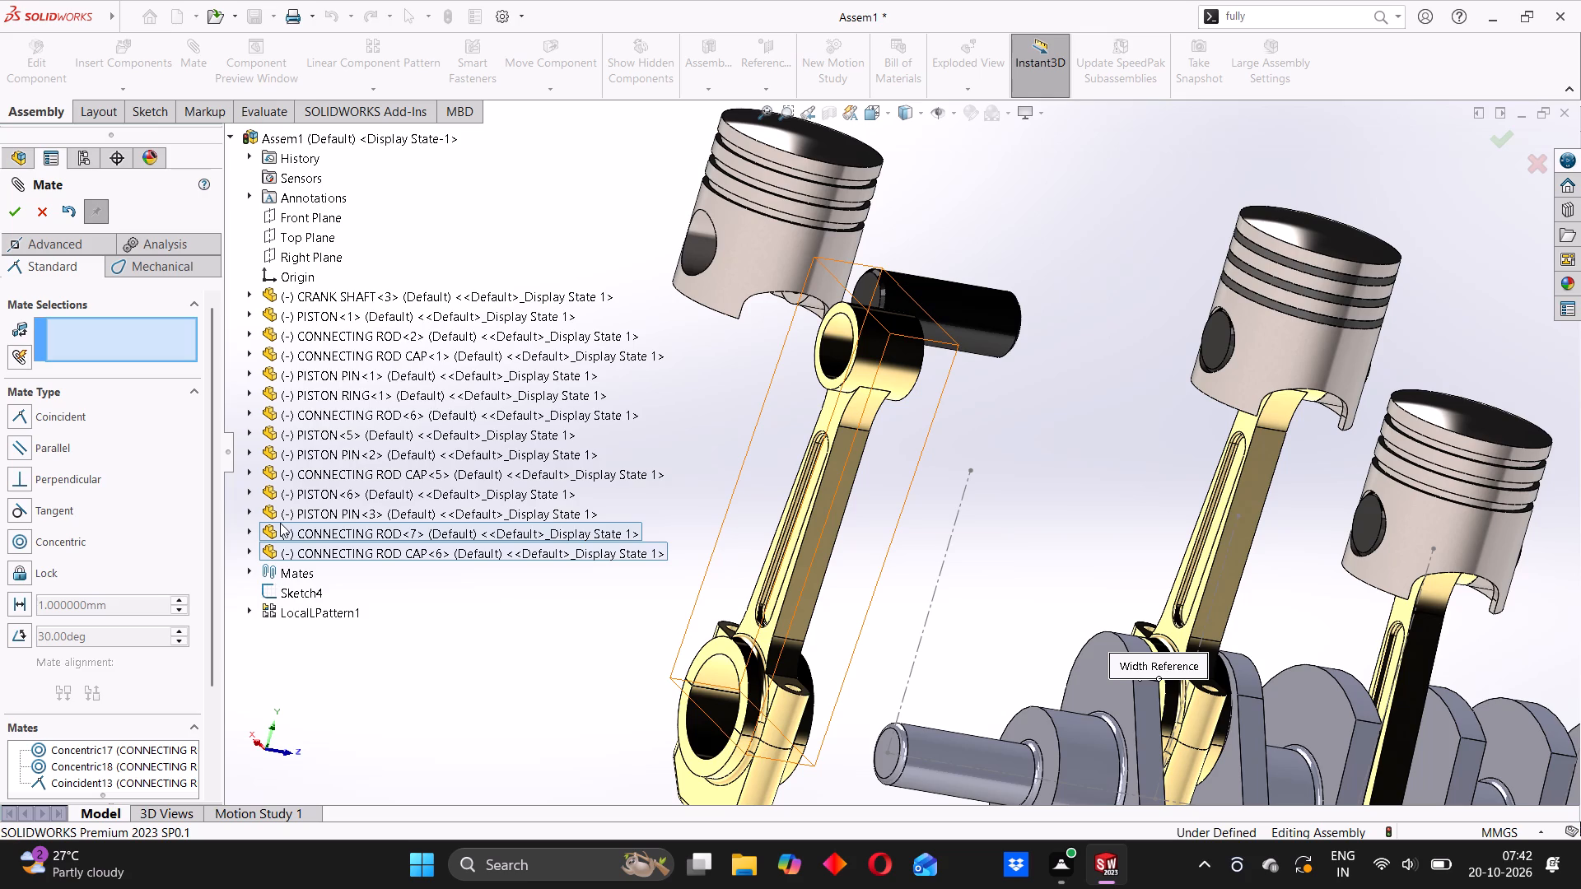
click(249, 528)
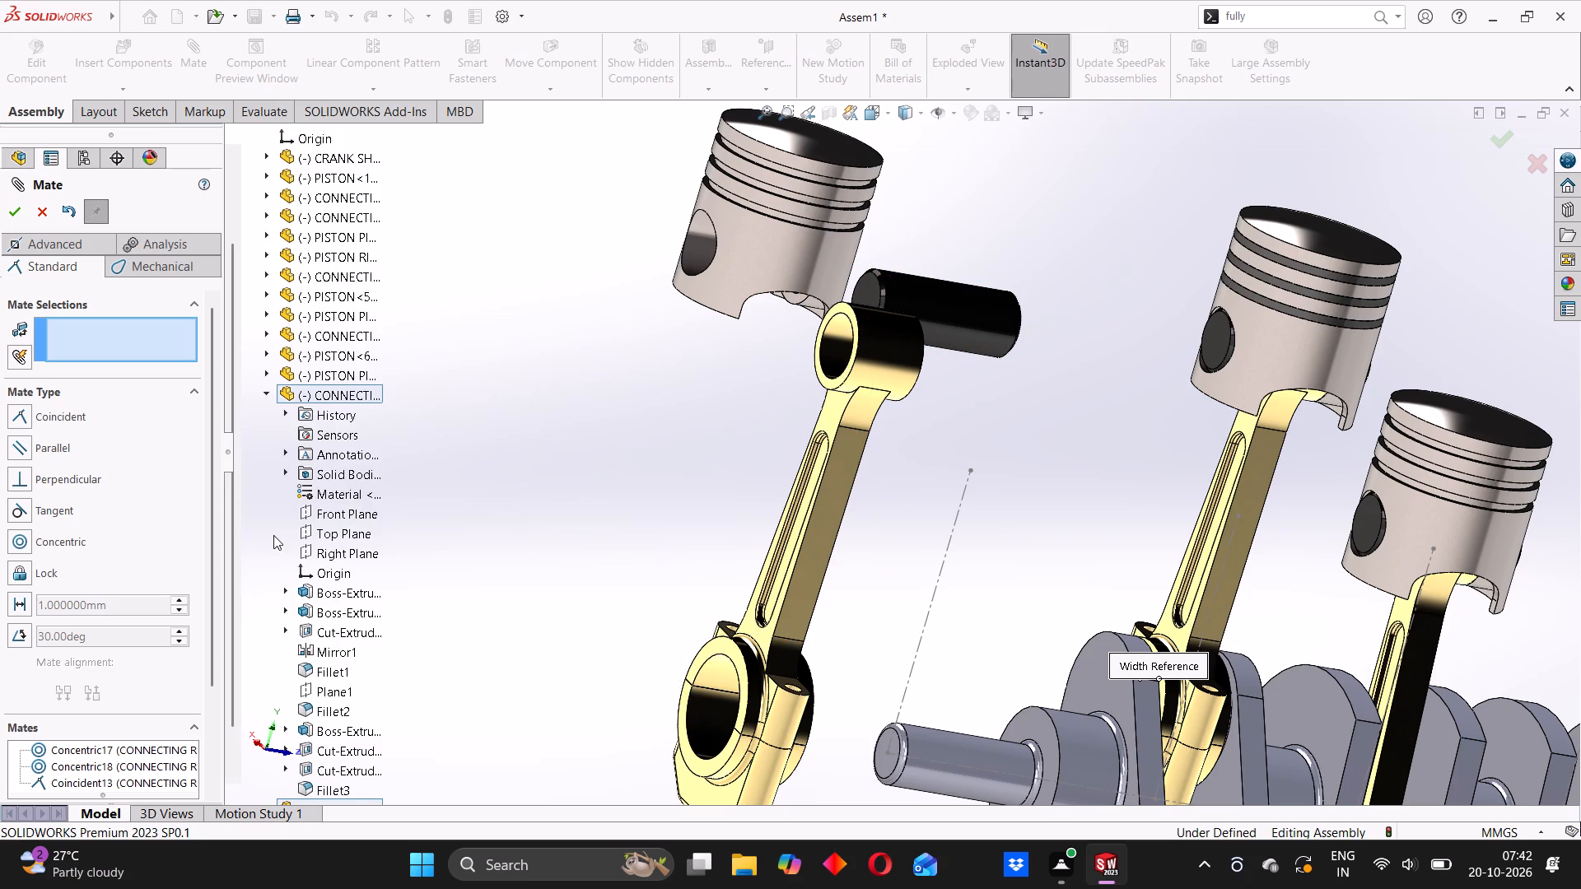
scroll(347, 445, down, 4)
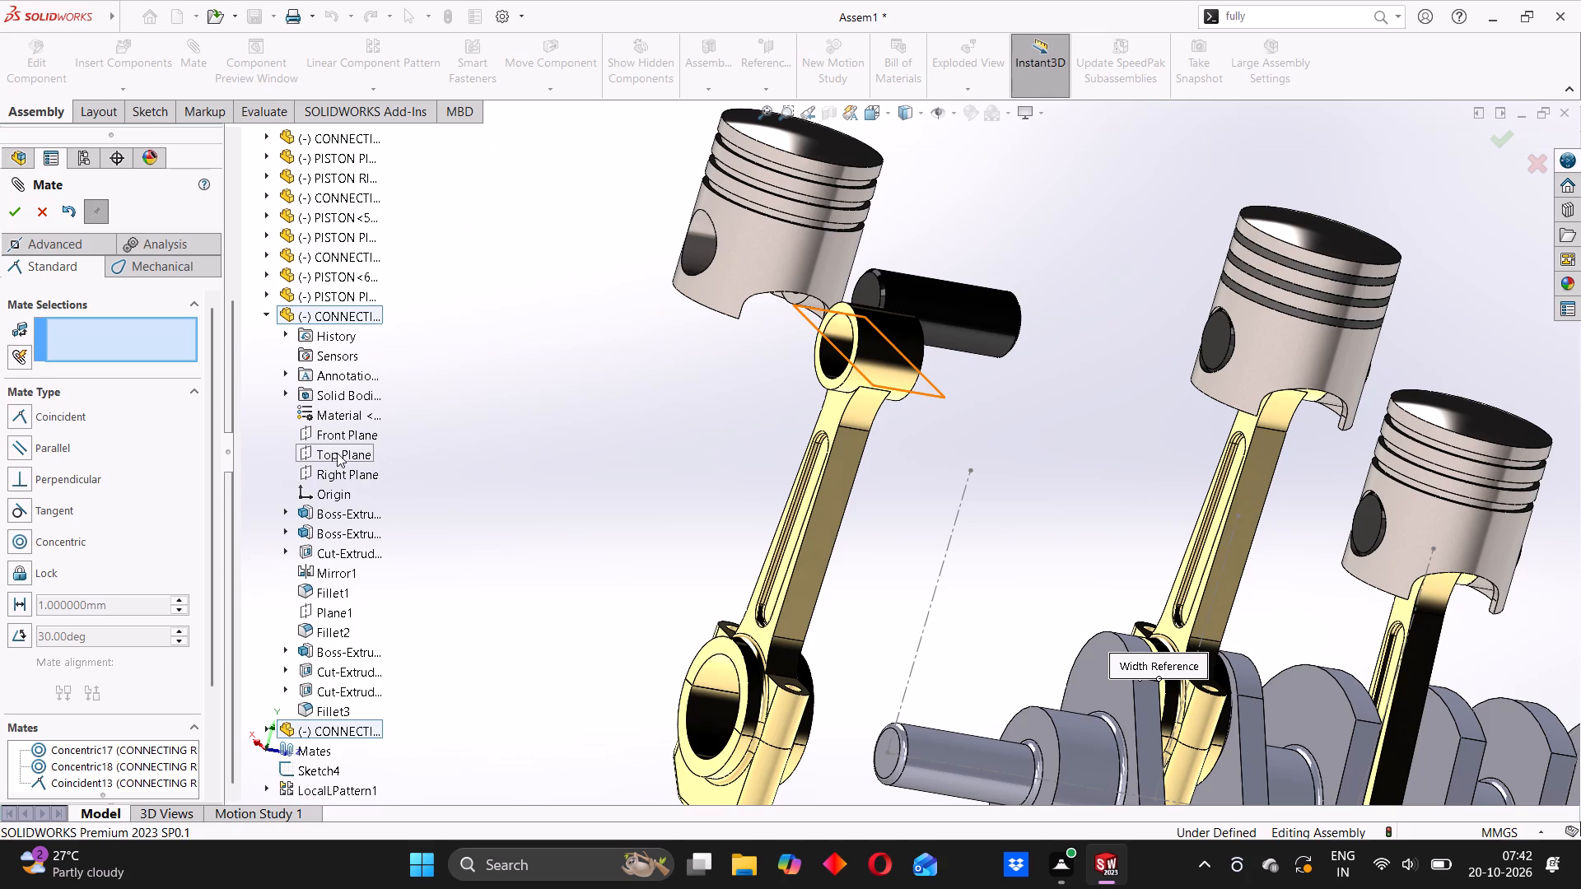
click(330, 433)
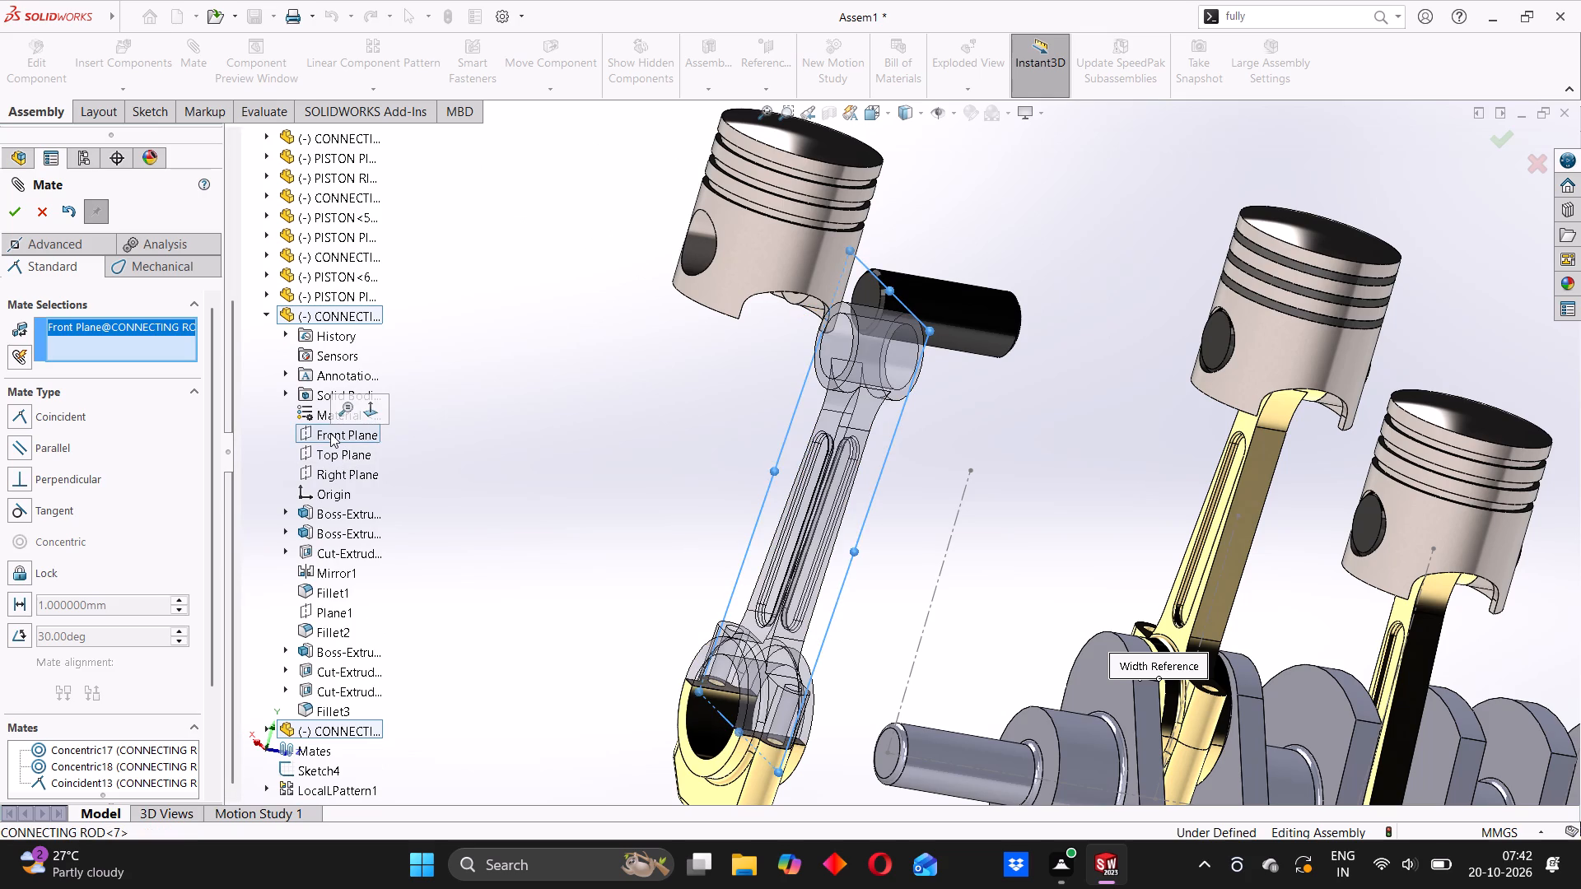
click(265, 271)
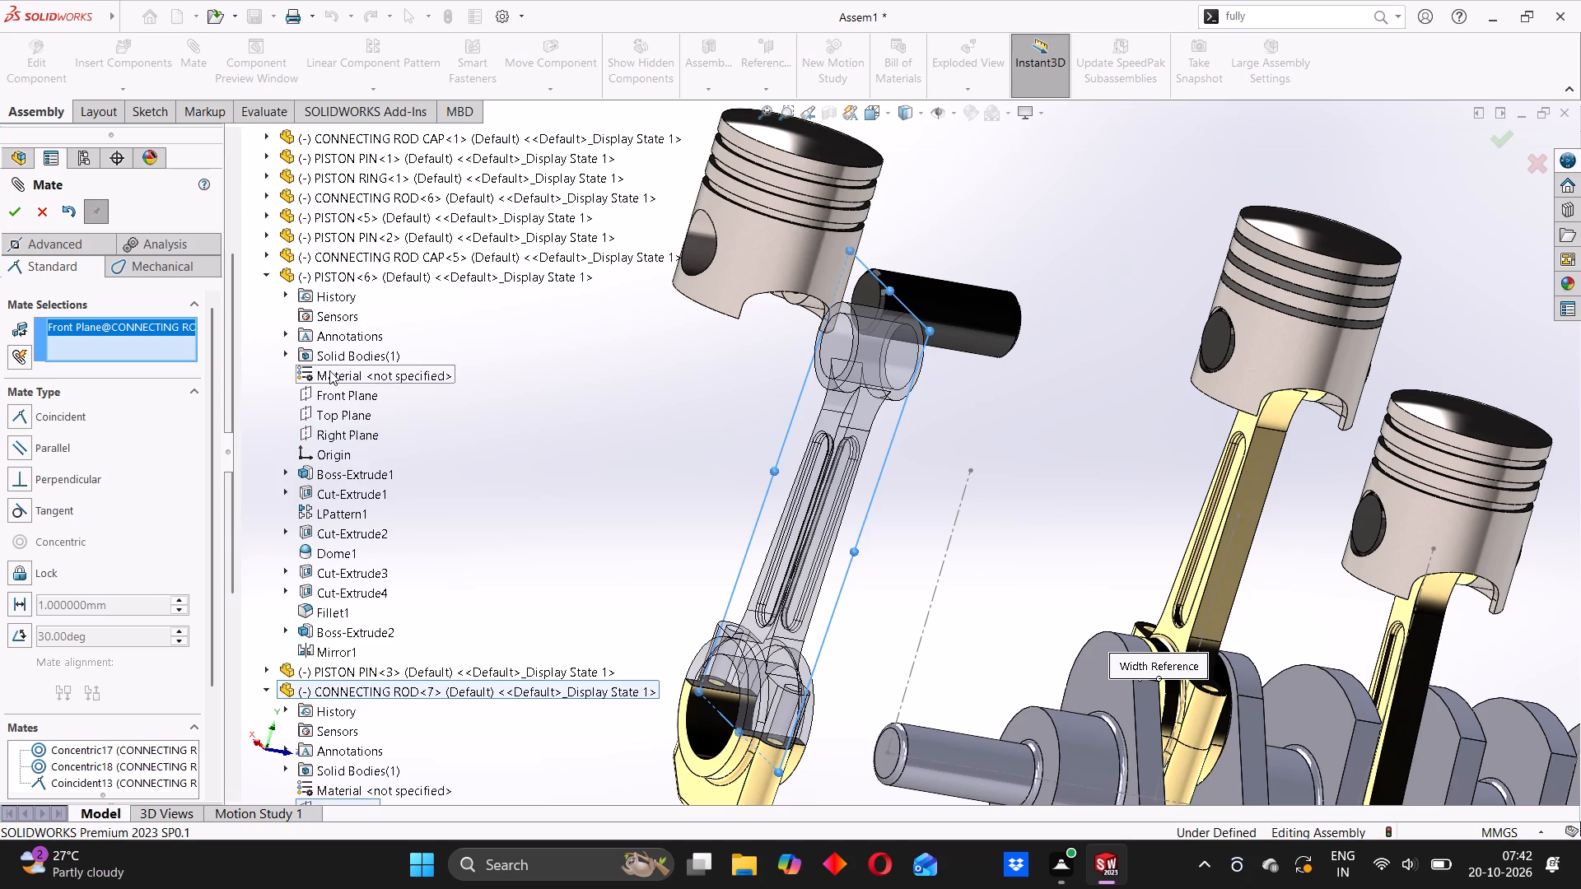
click(332, 387)
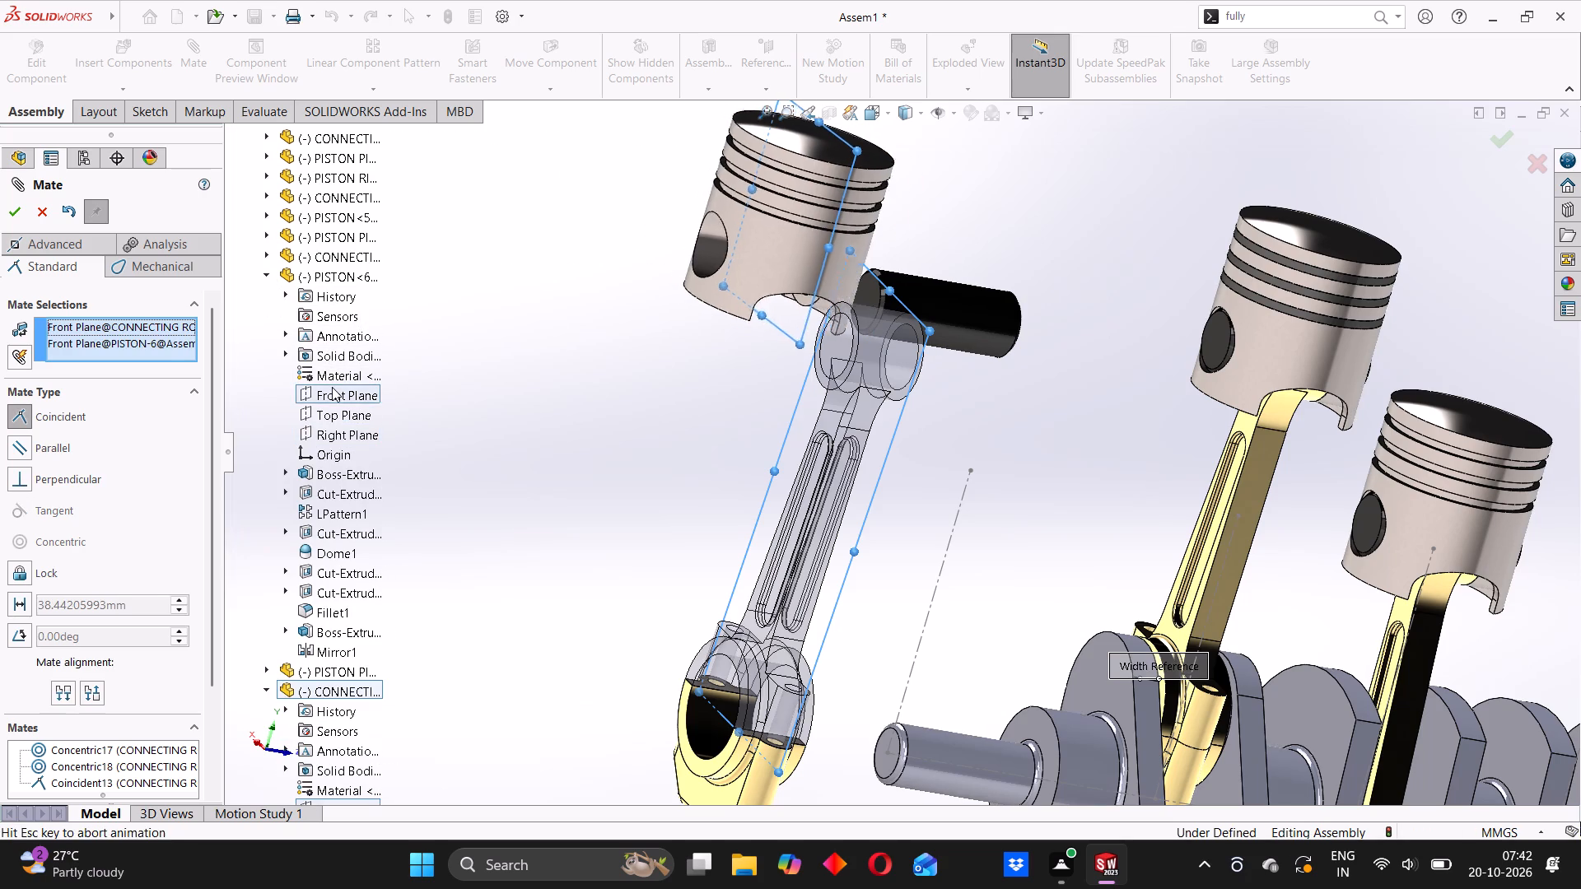
click(304, 360)
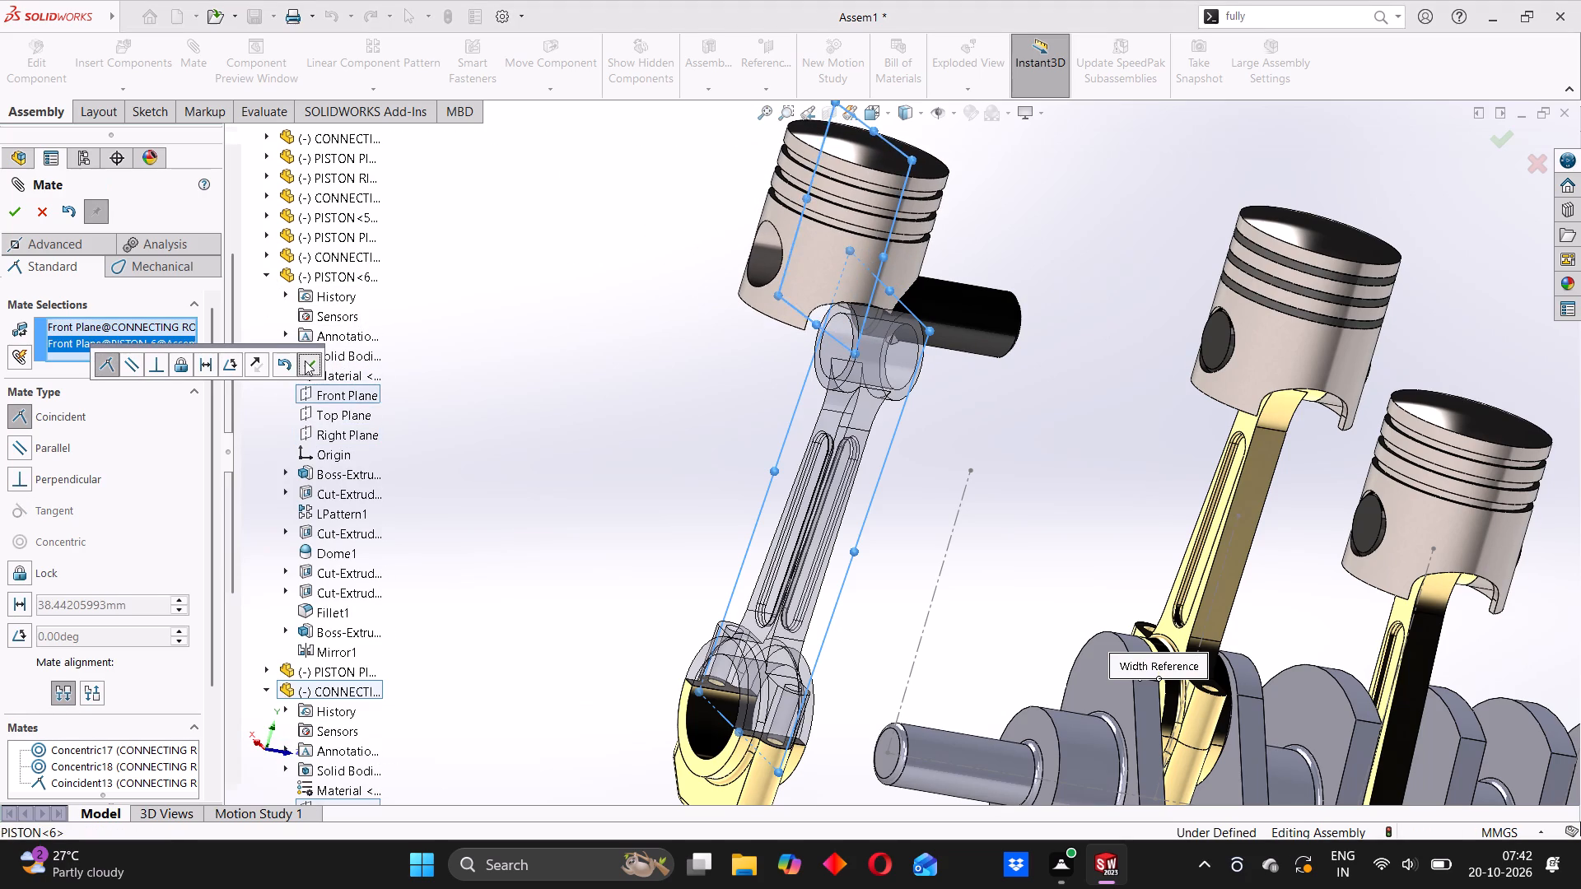
Add a coincident mate between the Front Planes of PISTON<6> and PISTON PIN<3>.
click(334, 396)
scroll(322, 542, down, 3)
click(269, 488)
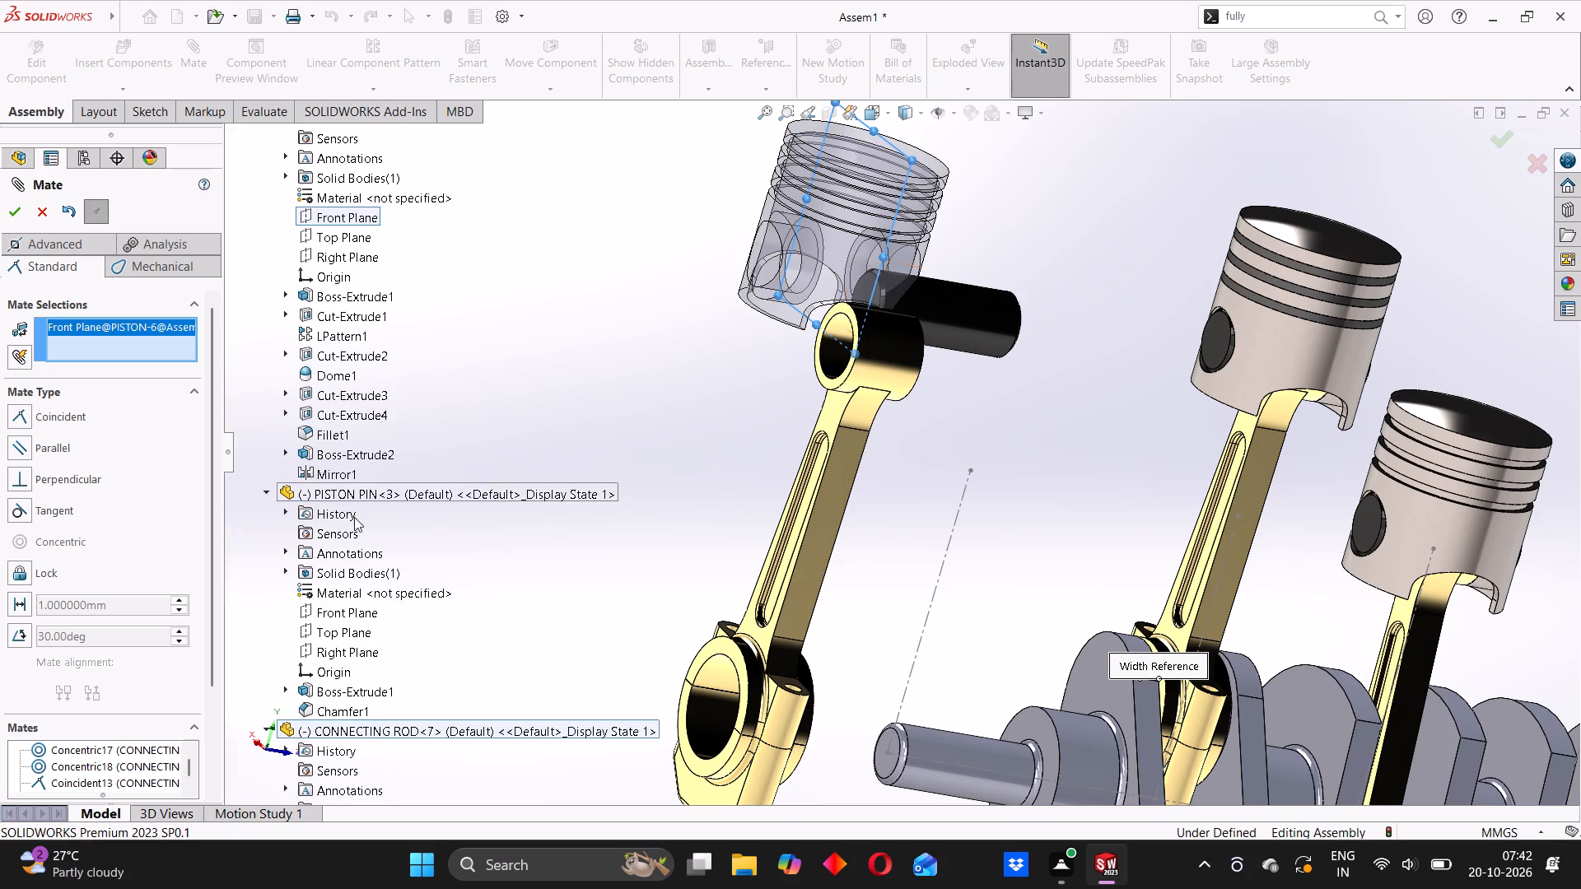
click(343, 607)
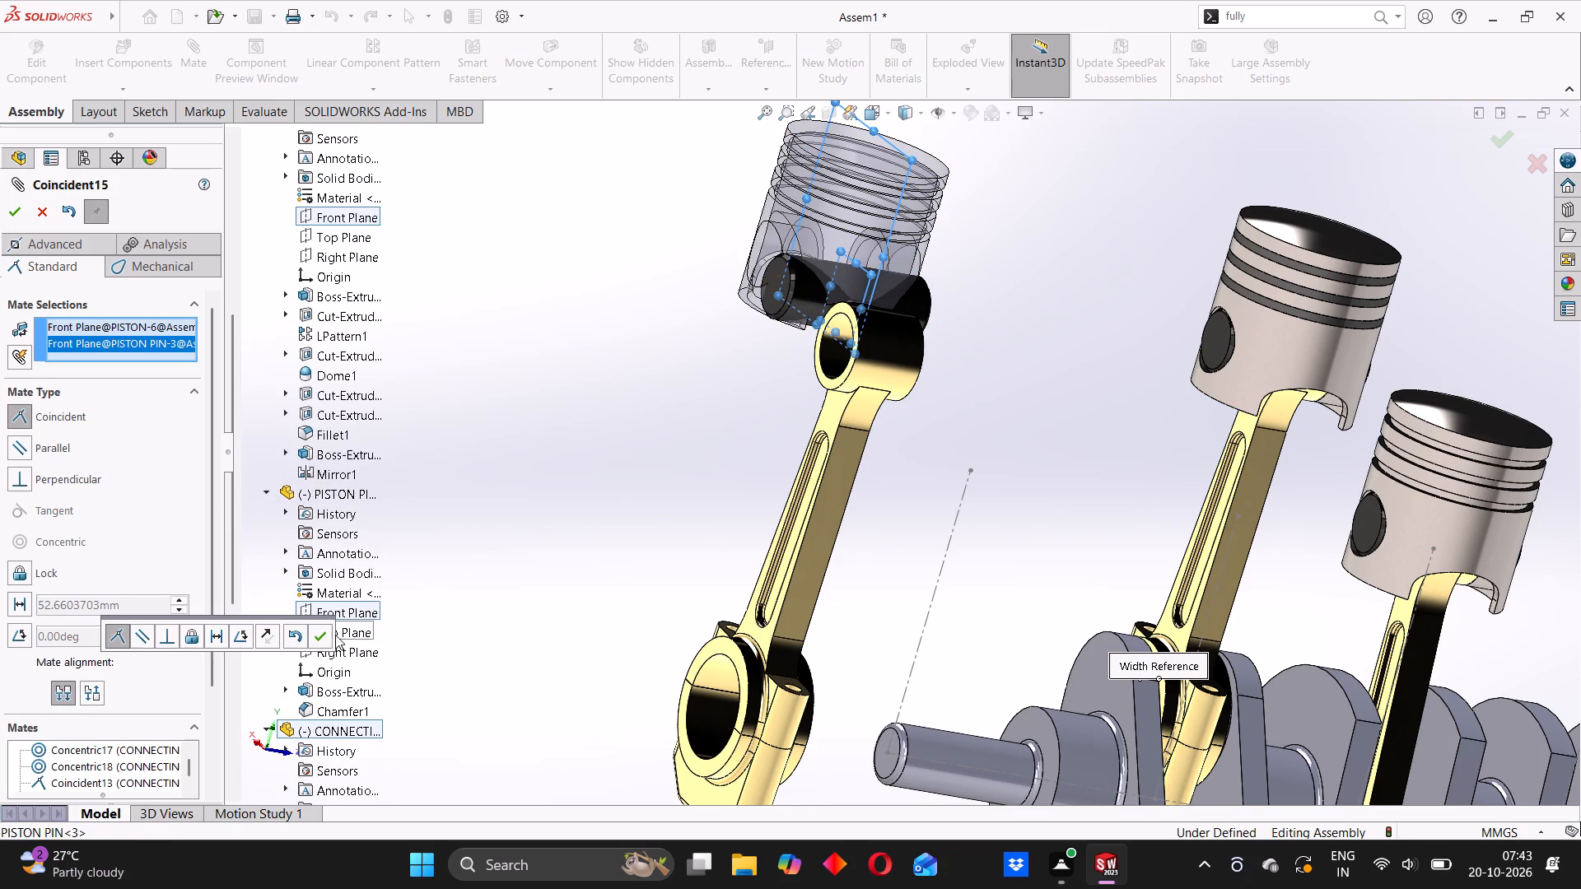
click(323, 632)
Add a concentric mate between the cylindrical face of PISTON PIN<3> and the pin hole in PISTON<6>.
scroll(778, 242, down, 5)
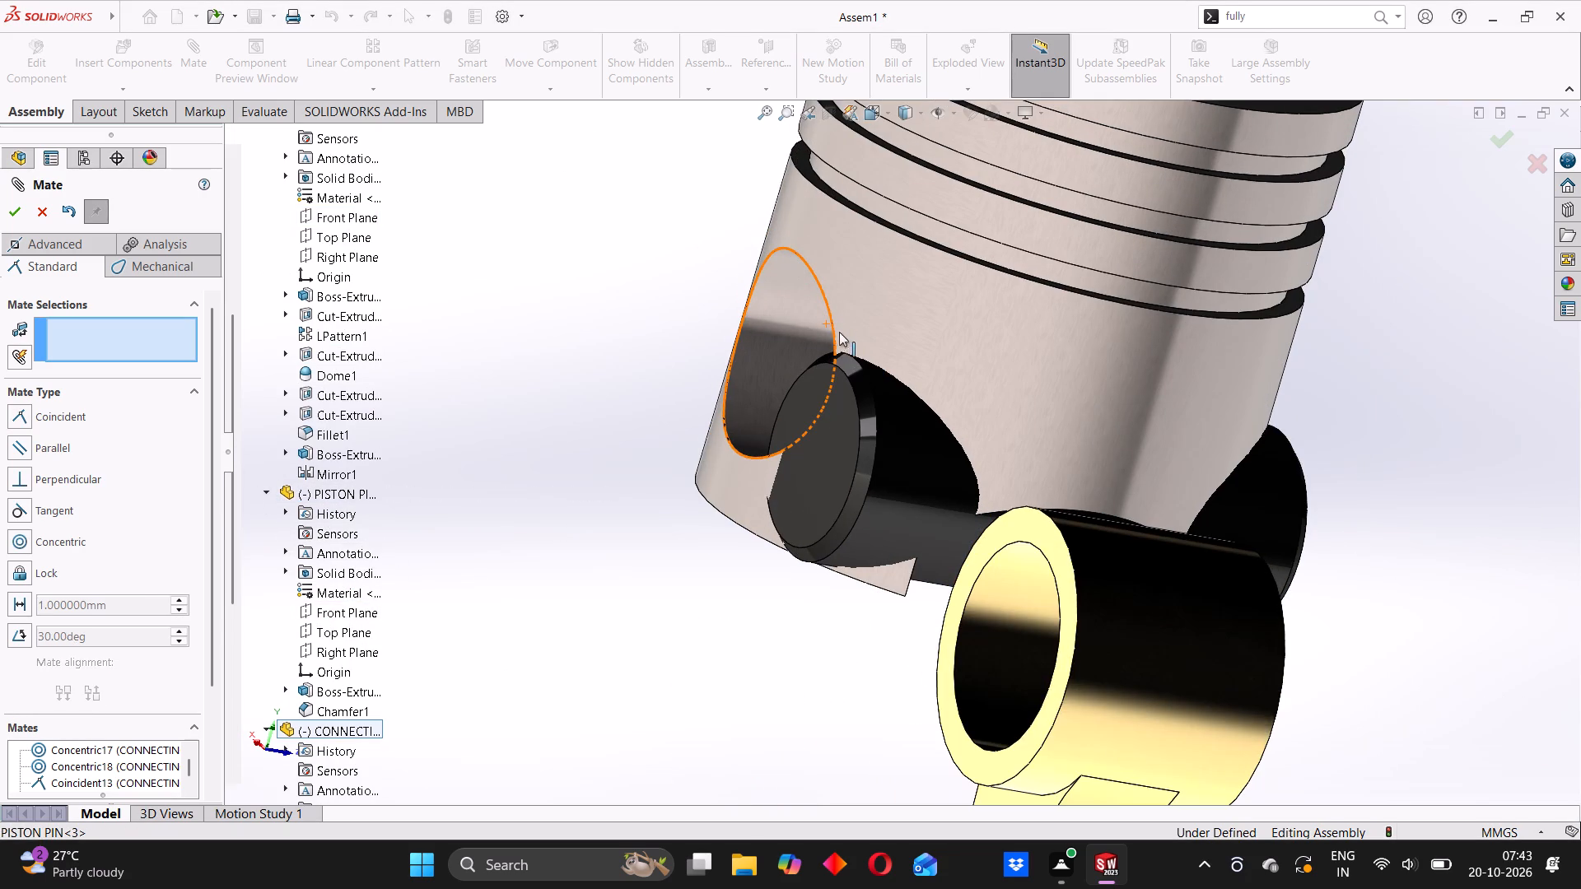
middle_drag(854, 347, 952, 398)
middle_drag(790, 379, 846, 463)
click(761, 347)
middle_drag(666, 415, 654, 419)
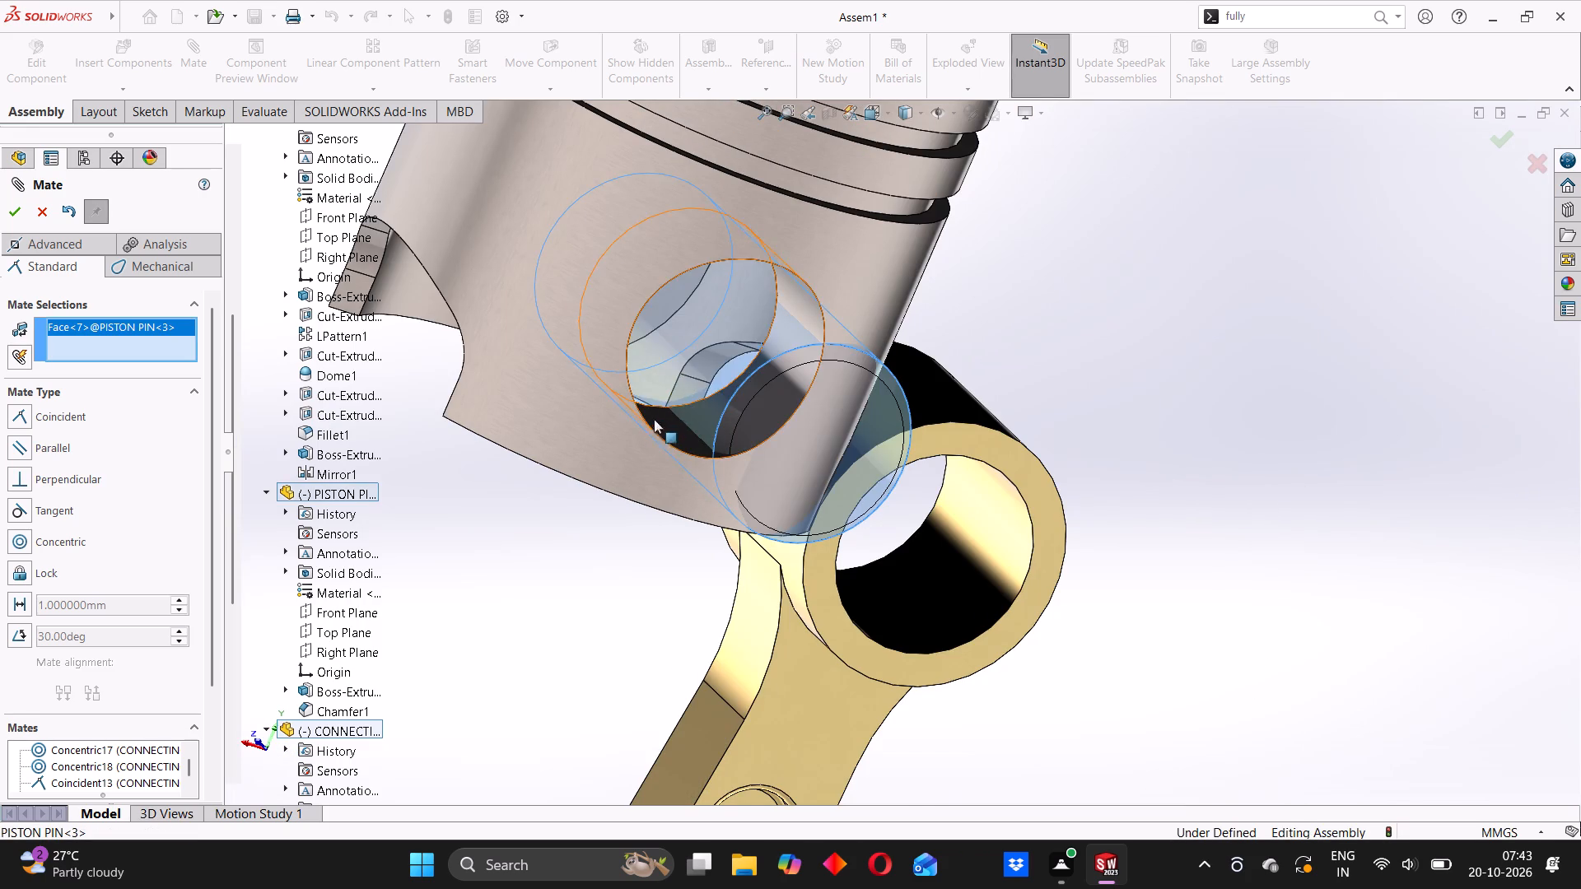
middle_drag(654, 419, 633, 419)
click(610, 403)
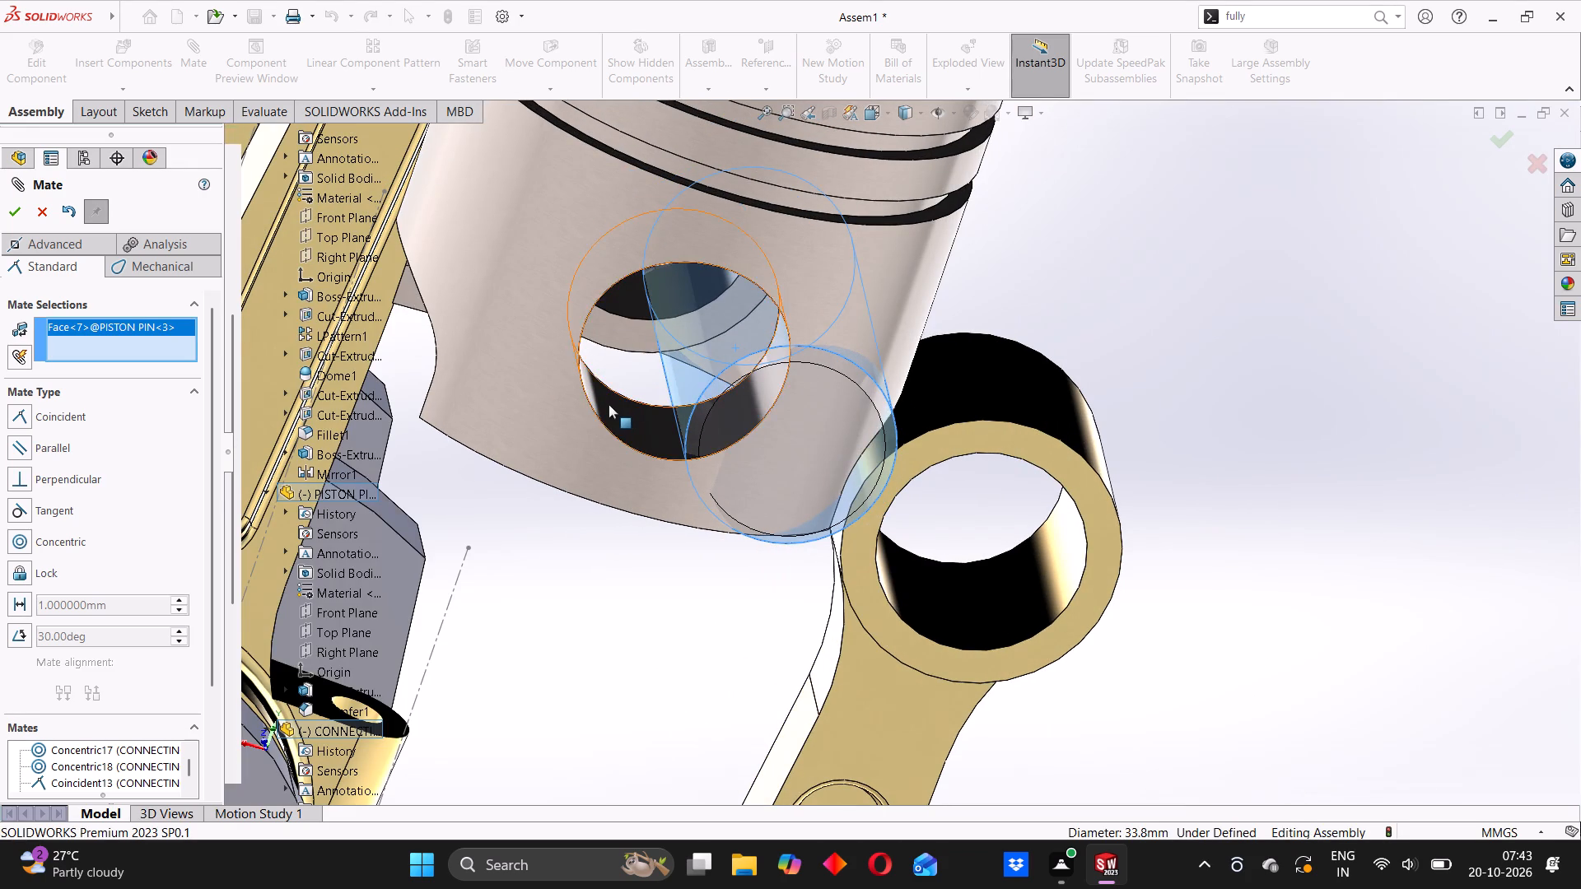
click(609, 405)
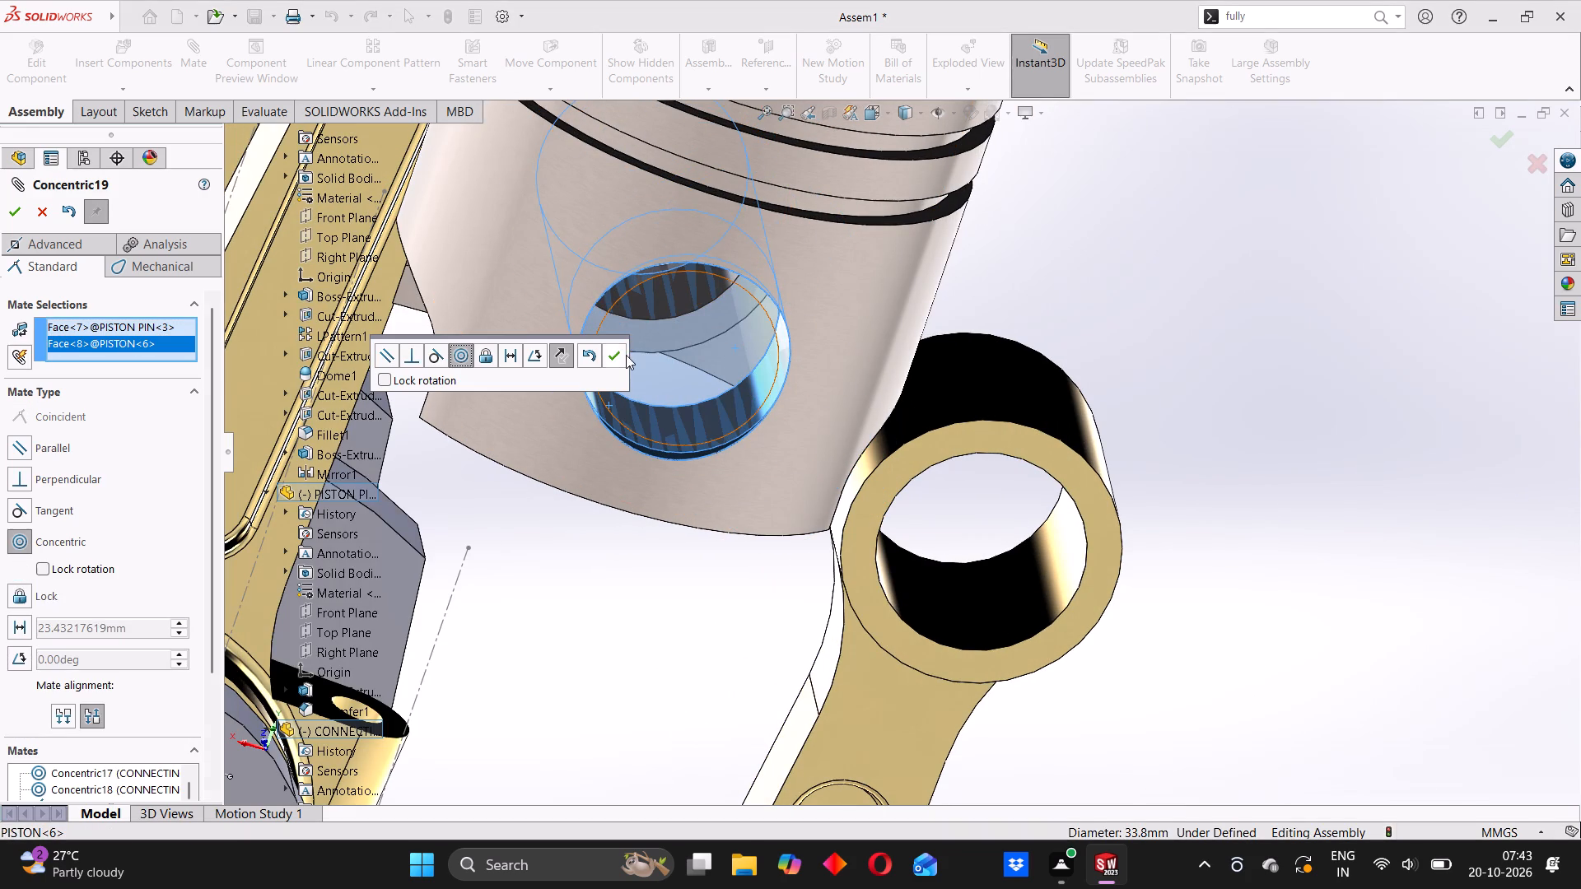
click(620, 354)
Add a concentric mate between the small-end bore of CONNECTING ROD<7> and PISTON PIN<3>.
click(932, 591)
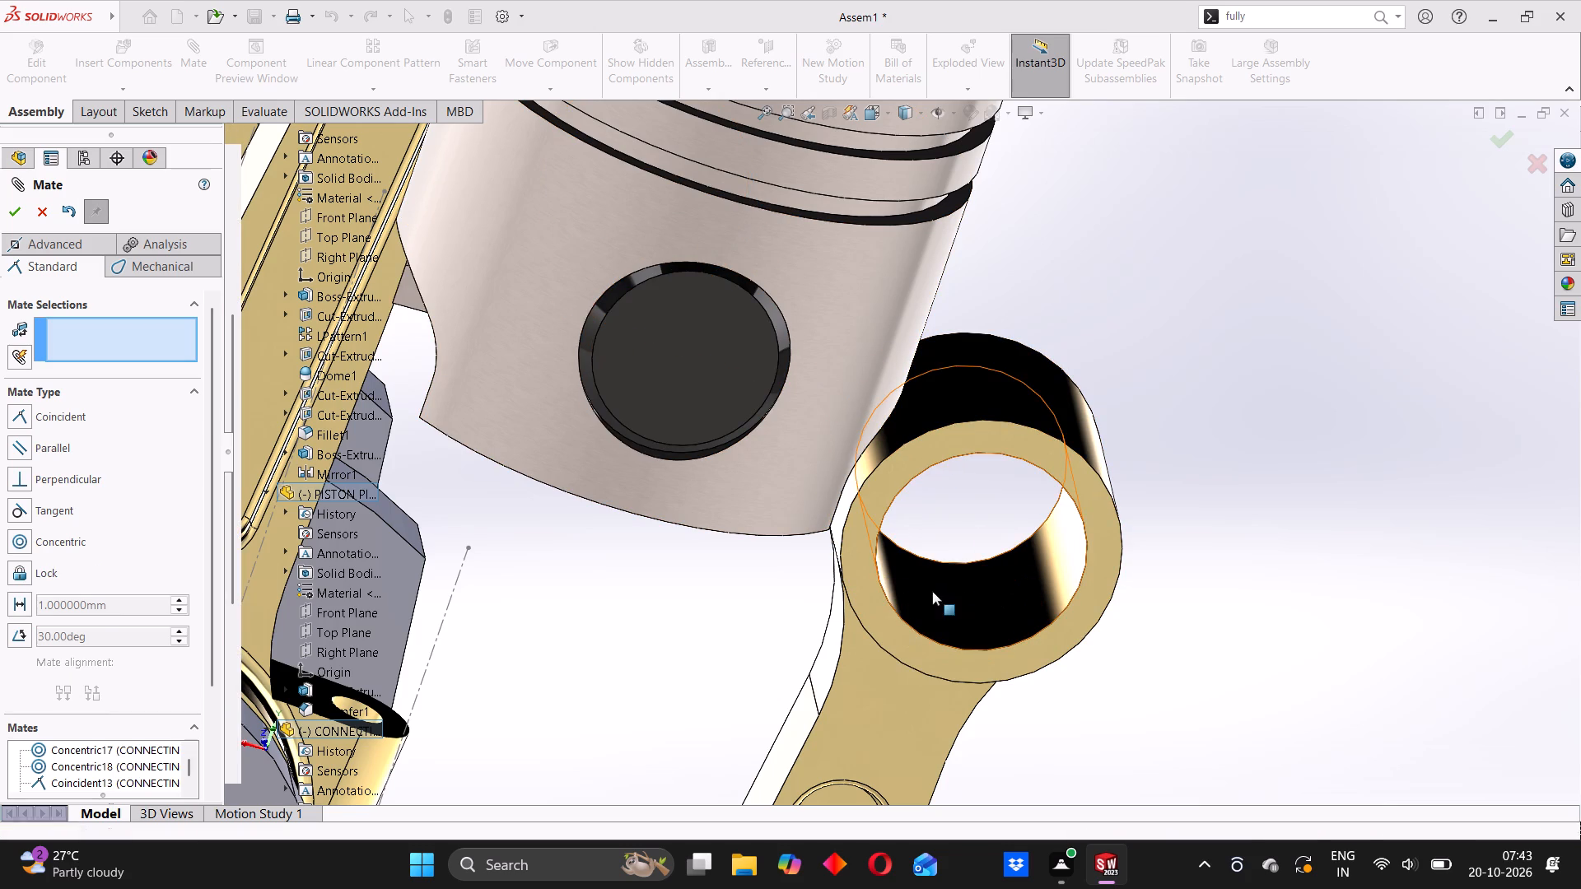
middle_drag(1066, 373, 970, 328)
middle_drag(804, 421, 790, 403)
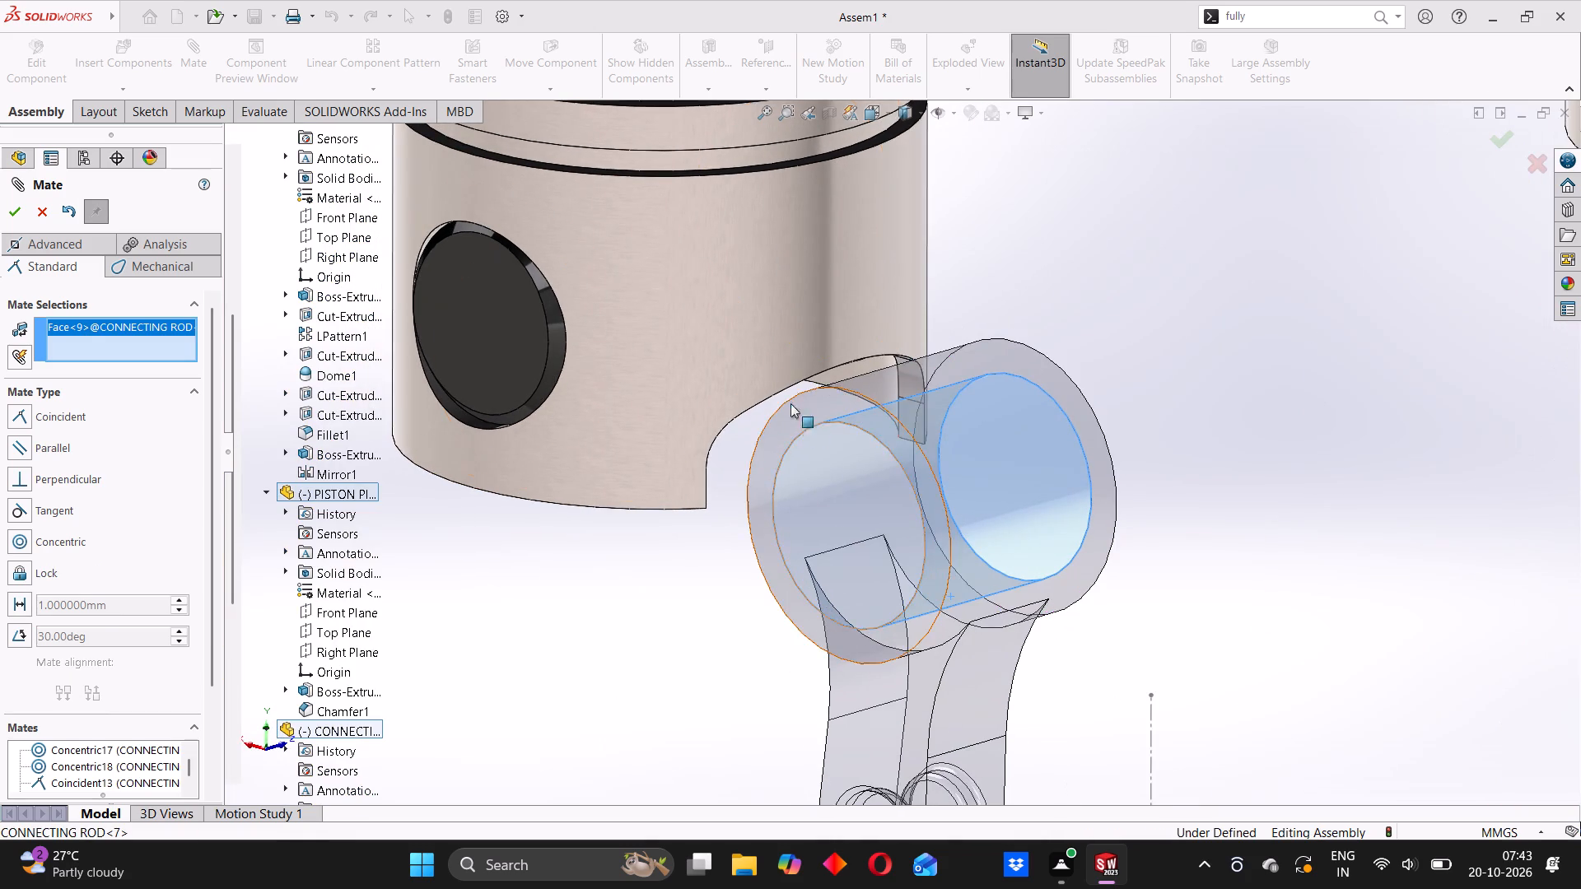
middle_drag(790, 403, 752, 258)
click(764, 500)
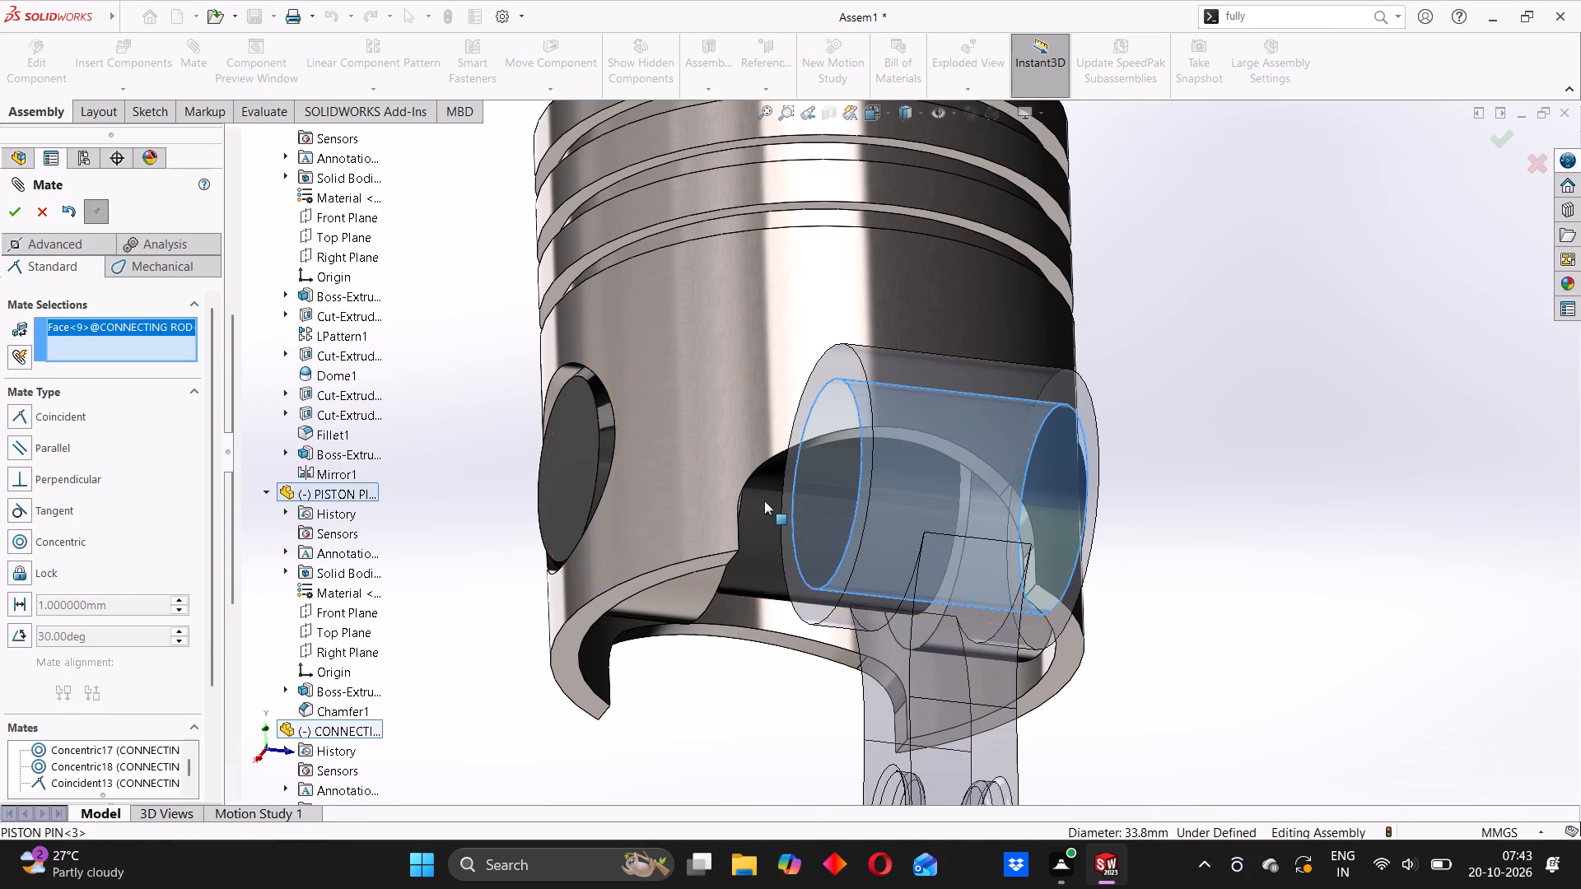
click(749, 524)
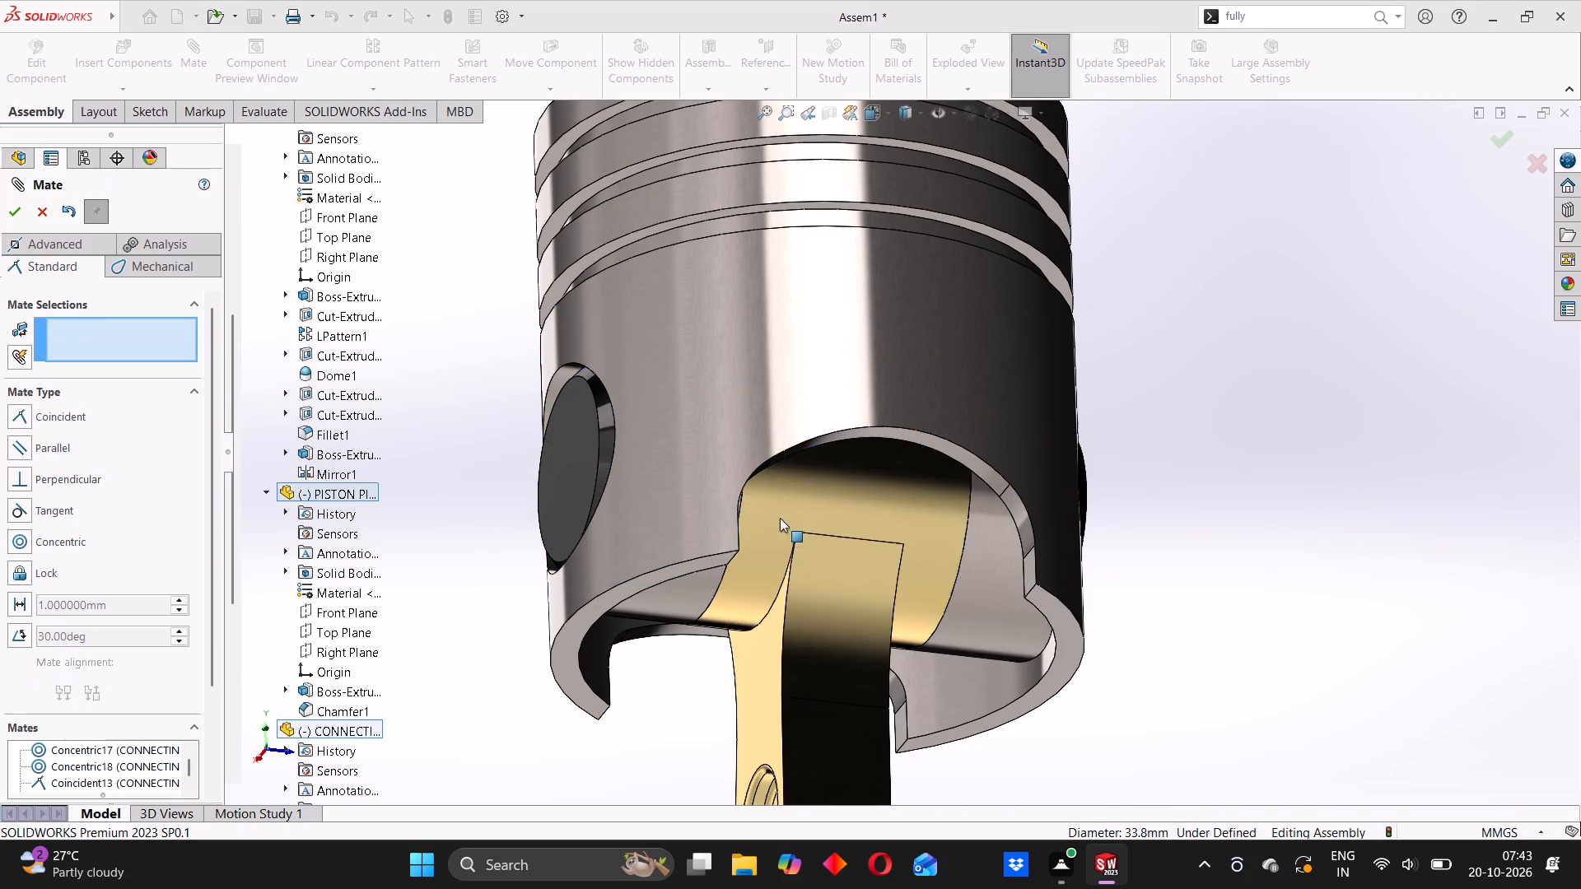
Collapse the expanded PISTON<6>, PISTON PIN<3> and connecting rod entries in the component tree.
scroll(858, 474, up, 9)
scroll(332, 440, up, 4)
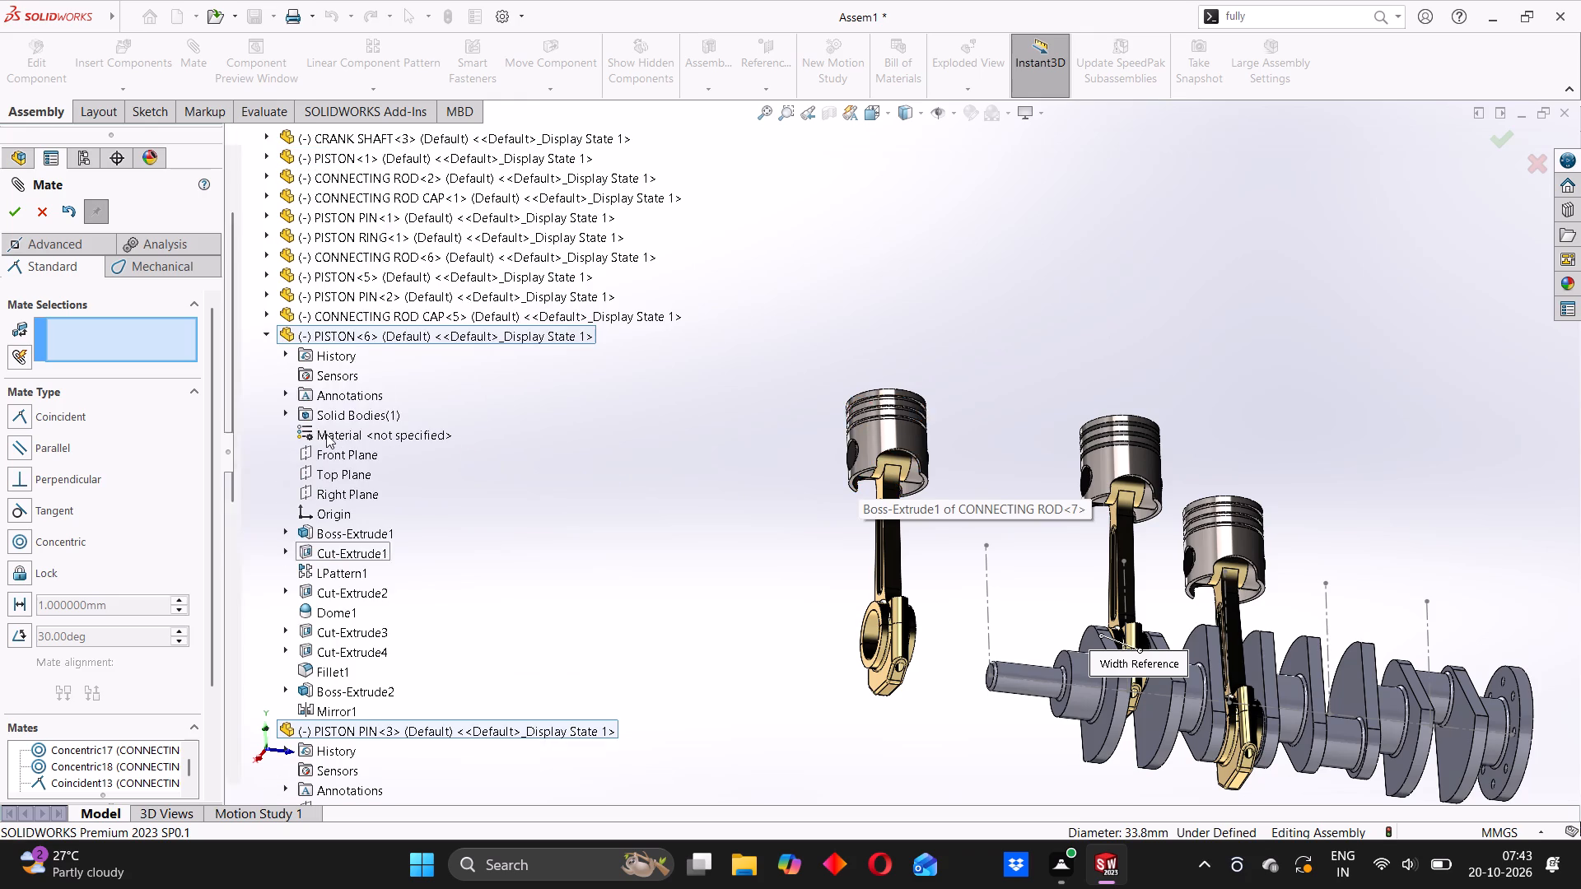
click(270, 333)
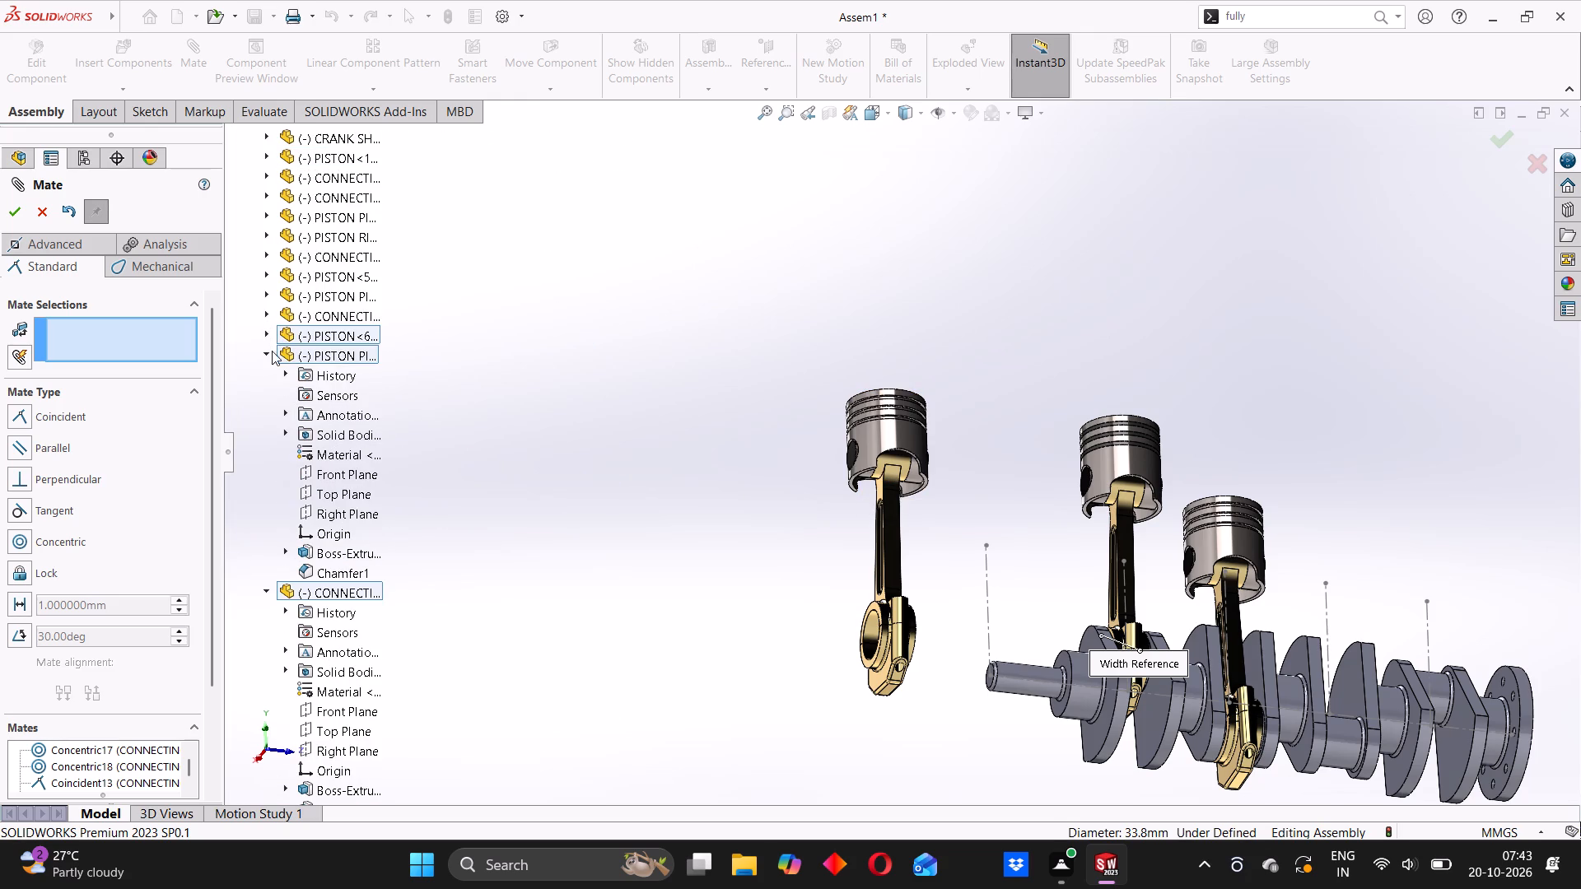
click(267, 354)
click(268, 376)
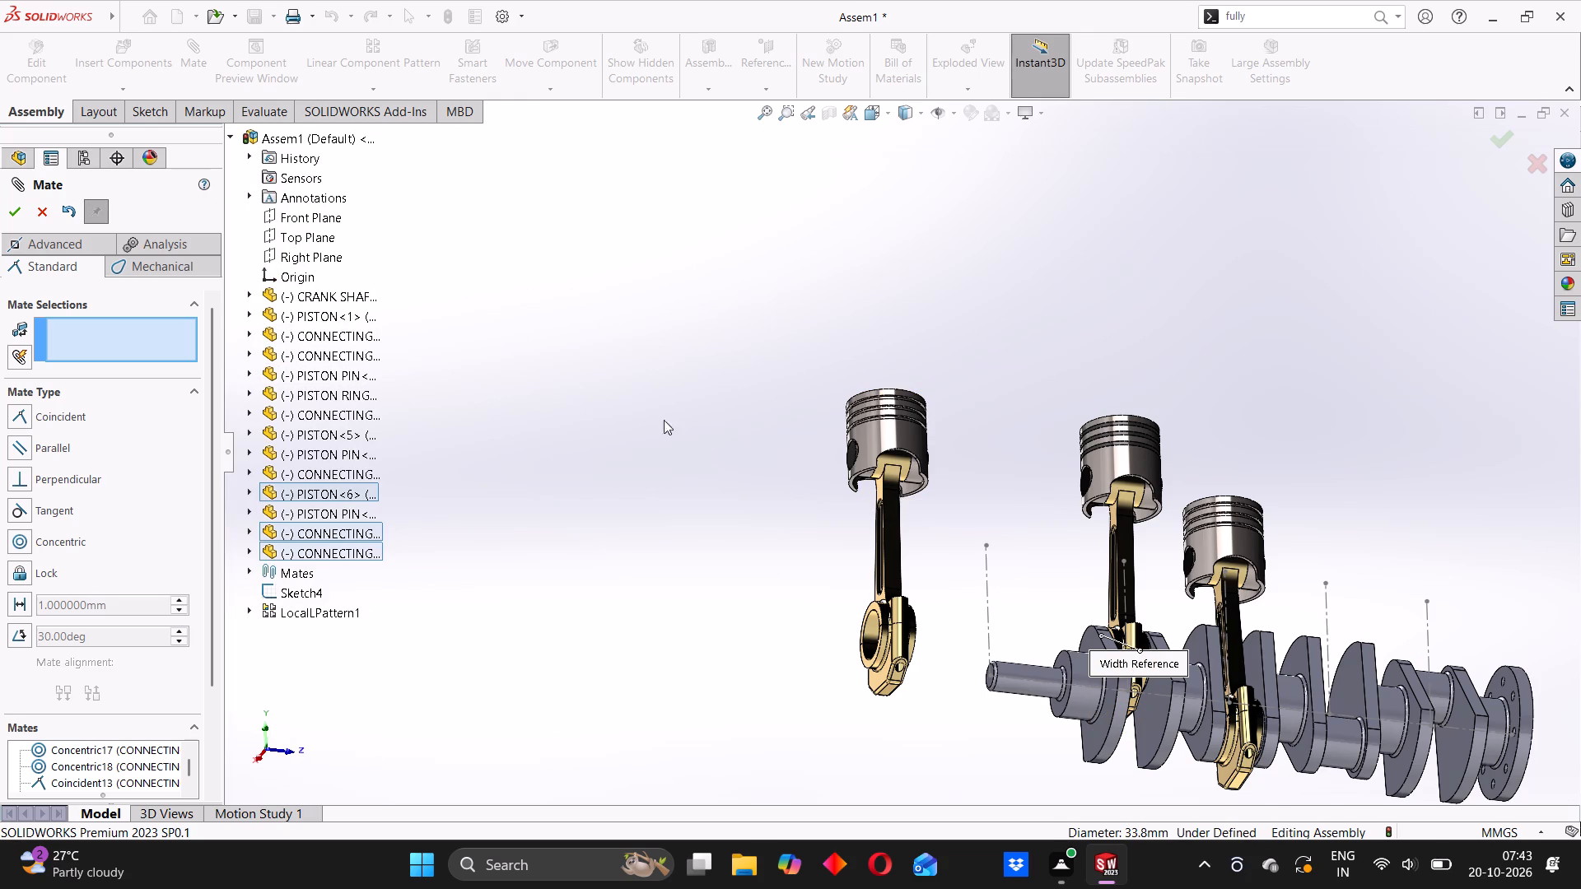
Add a concentric mate between the bore of CONNECTING ROD CAP<6> and the crankshaft's third crankpin.
scroll(832, 491, up, 3)
middle_drag(972, 479, 884, 610)
scroll(939, 550, down, 11)
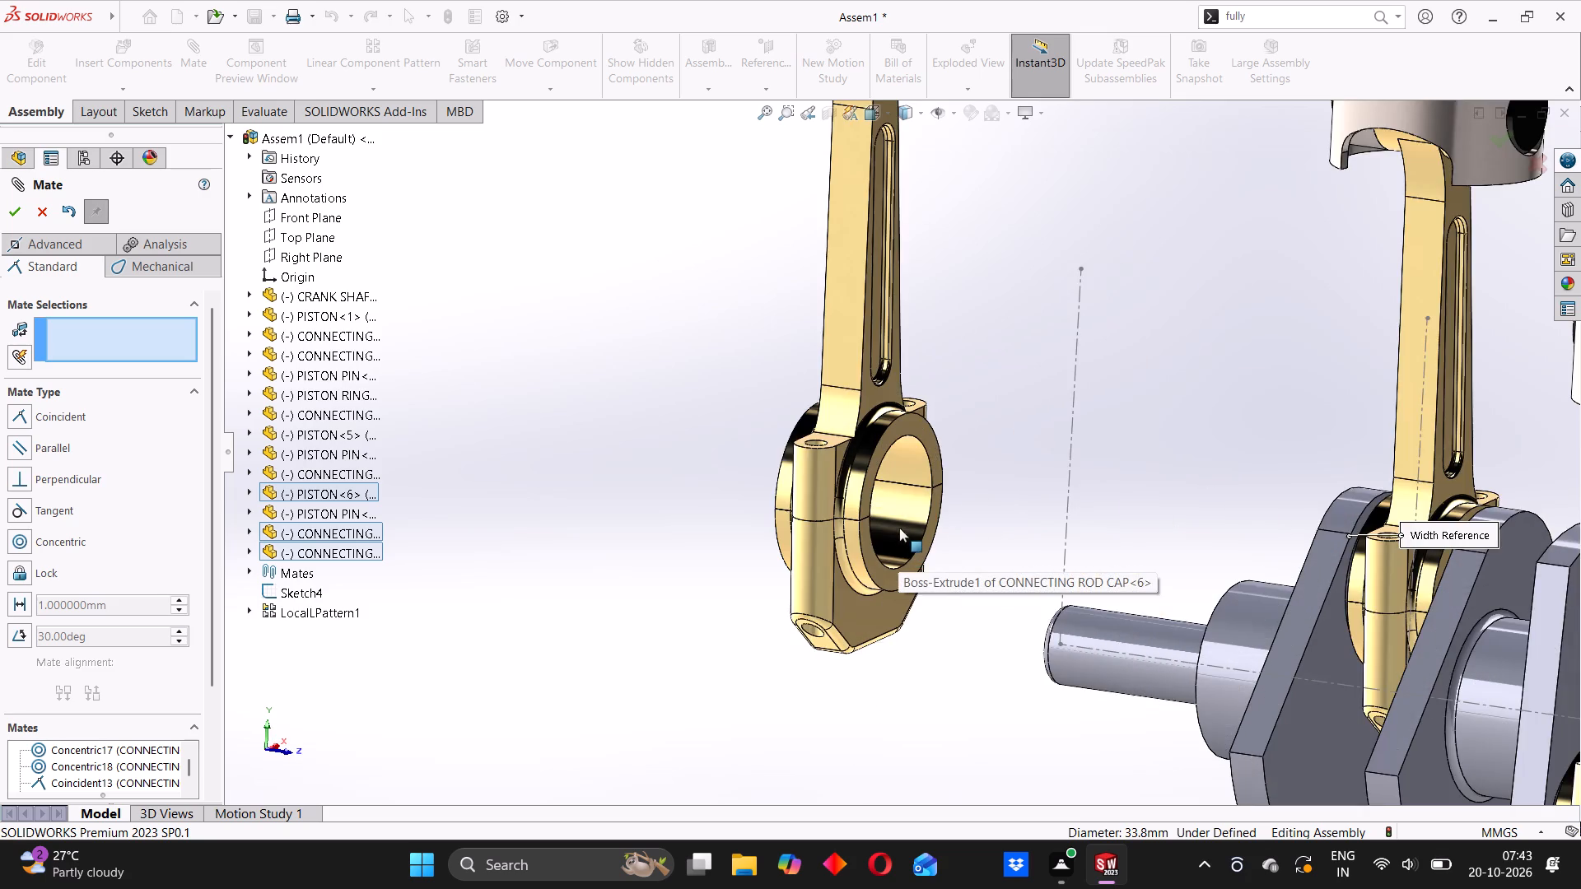
click(895, 517)
scroll(1130, 558, up, 8)
scroll(1212, 544, down, 5)
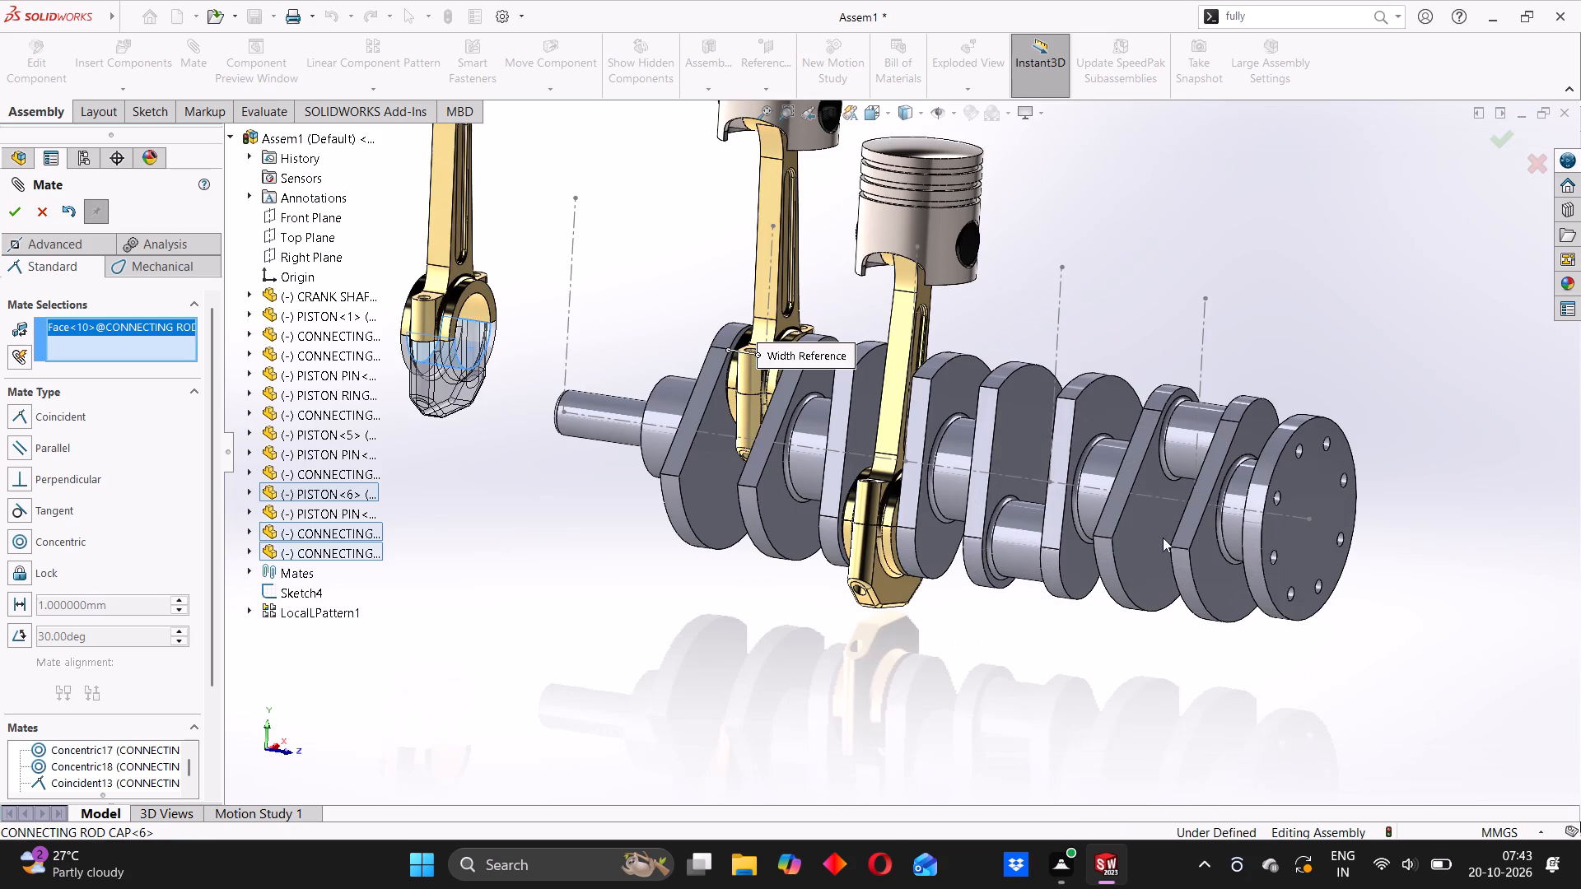
click(1011, 537)
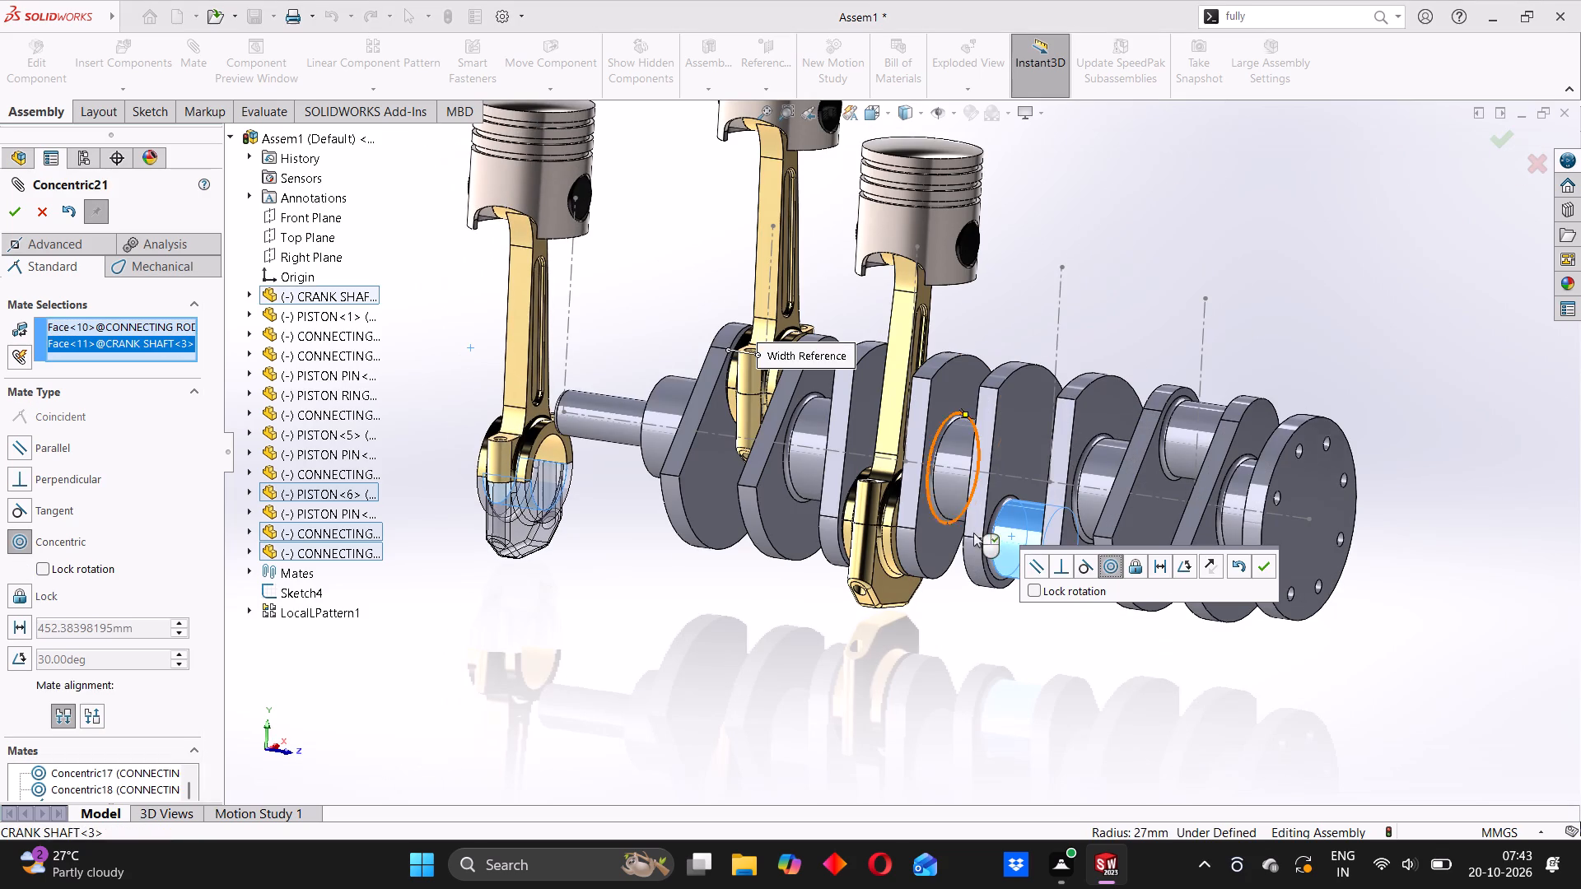
click(1257, 564)
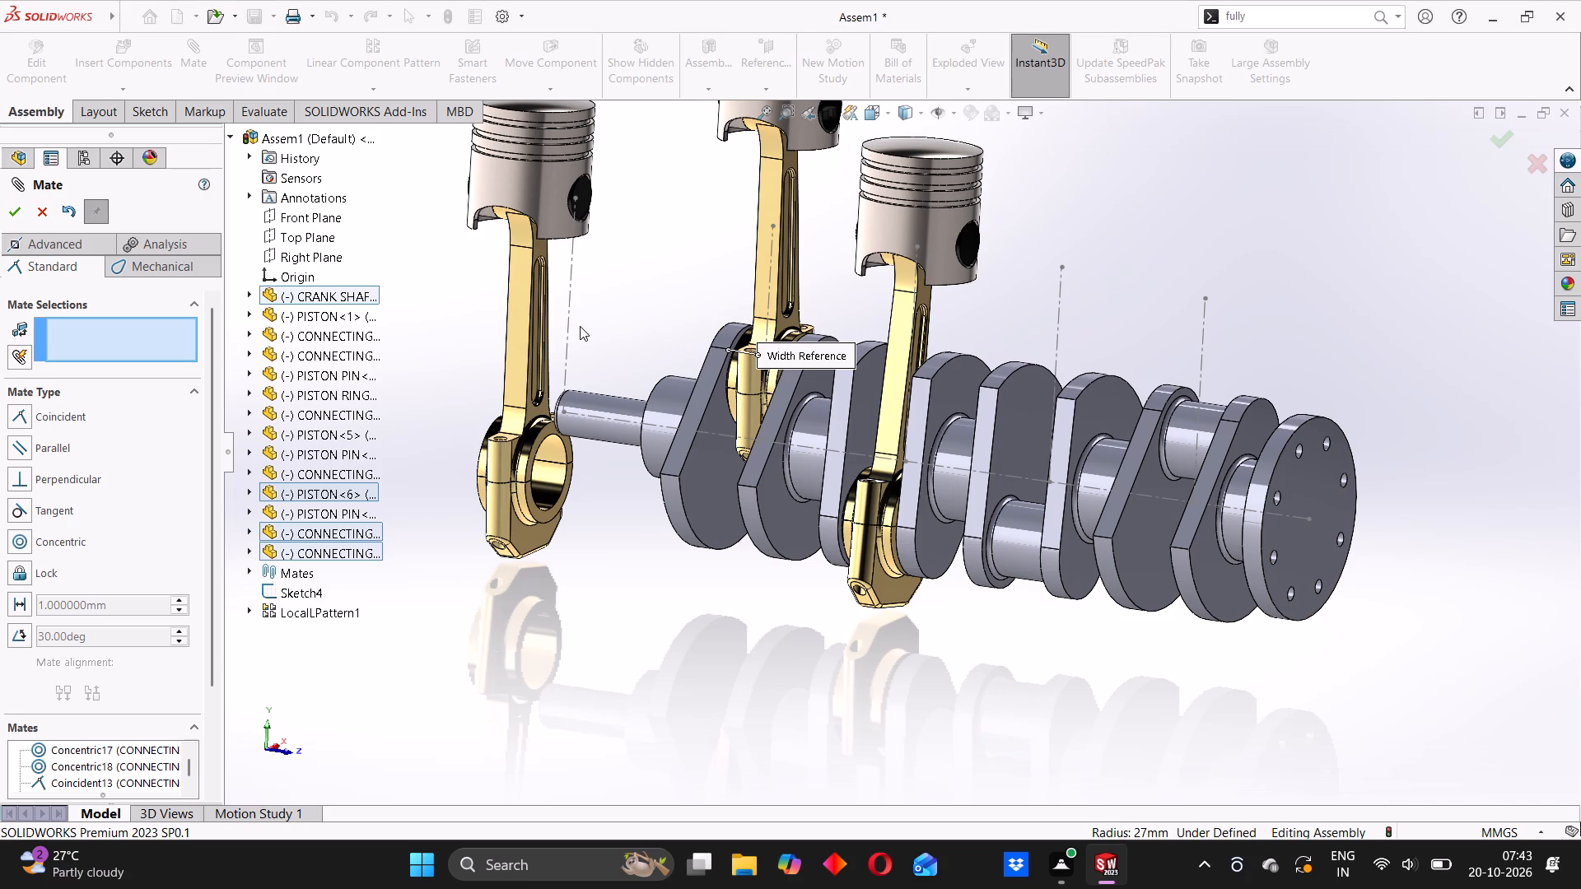
Slide the newly mated piston and rod set along the crankshaft onto the third crank throw.
drag(525, 332, 972, 382)
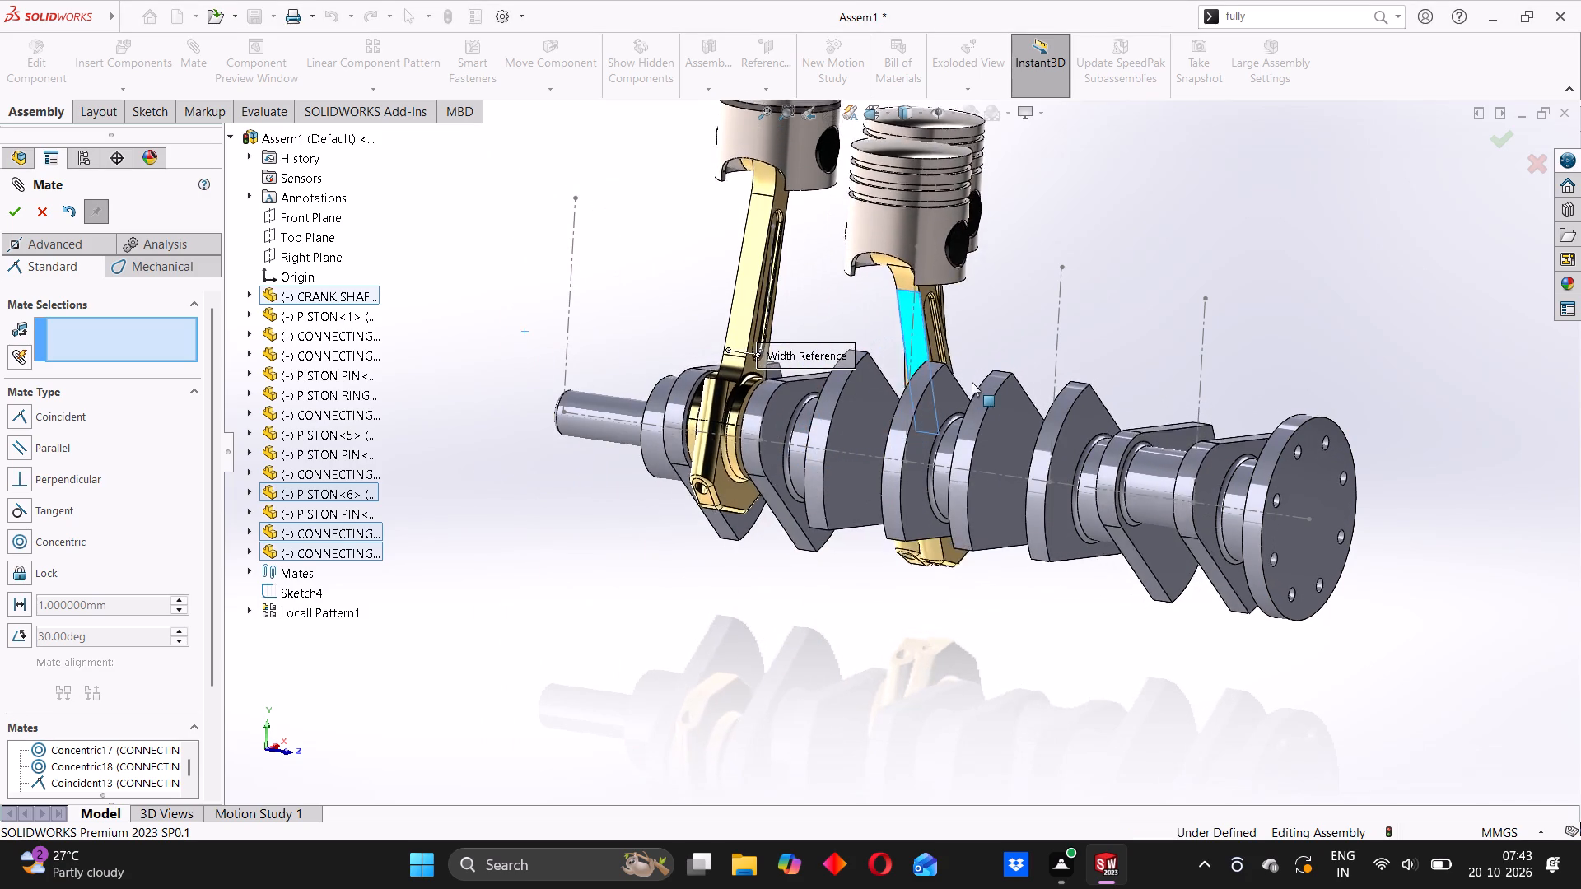
drag(972, 382, 1103, 339)
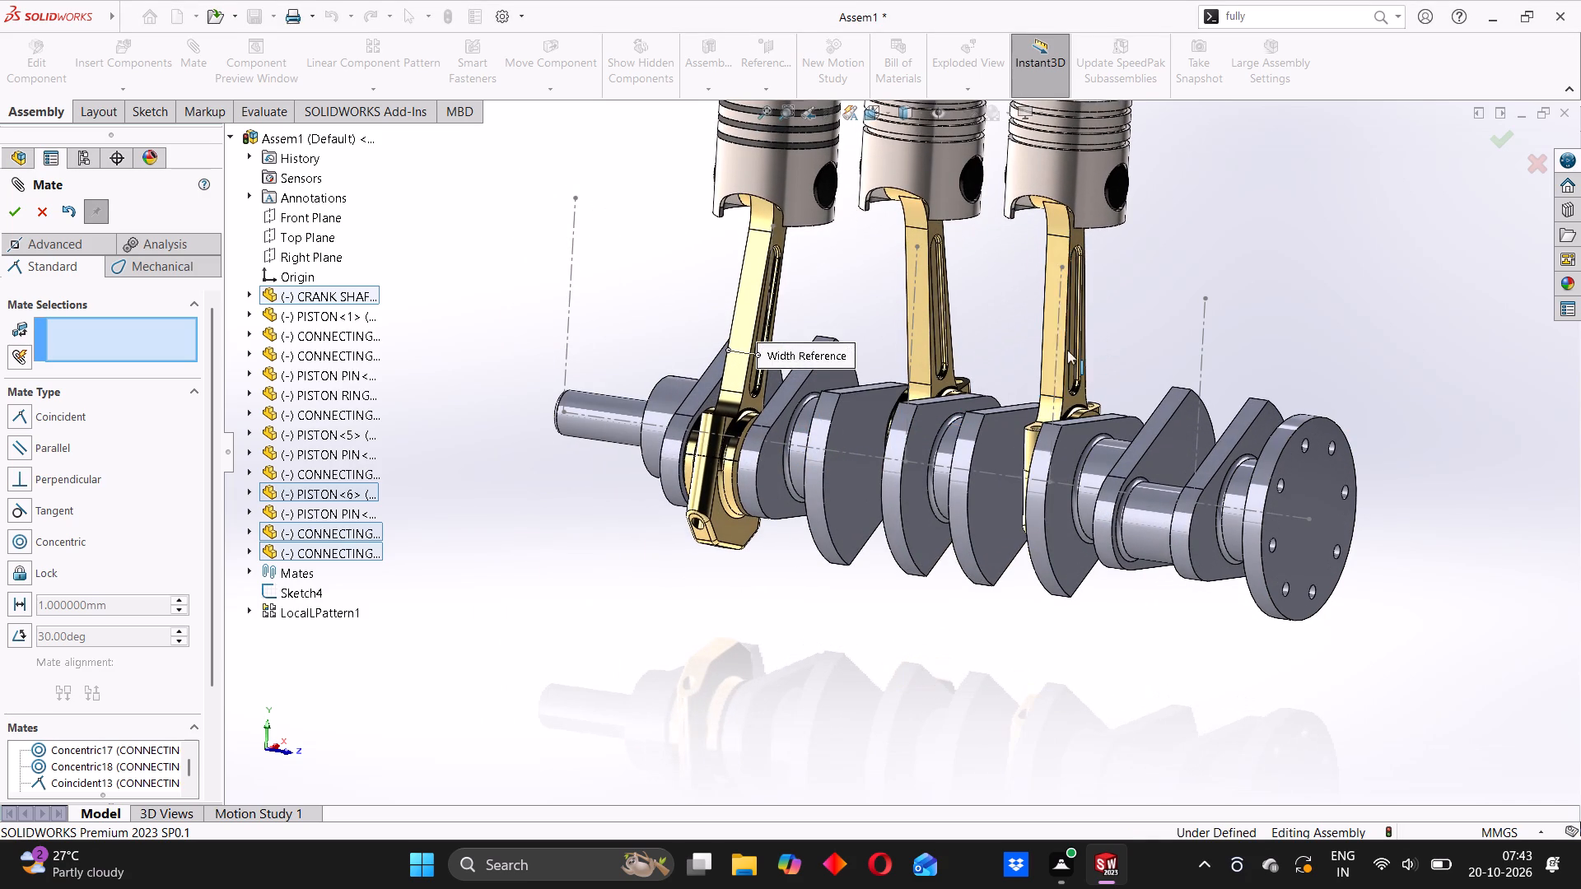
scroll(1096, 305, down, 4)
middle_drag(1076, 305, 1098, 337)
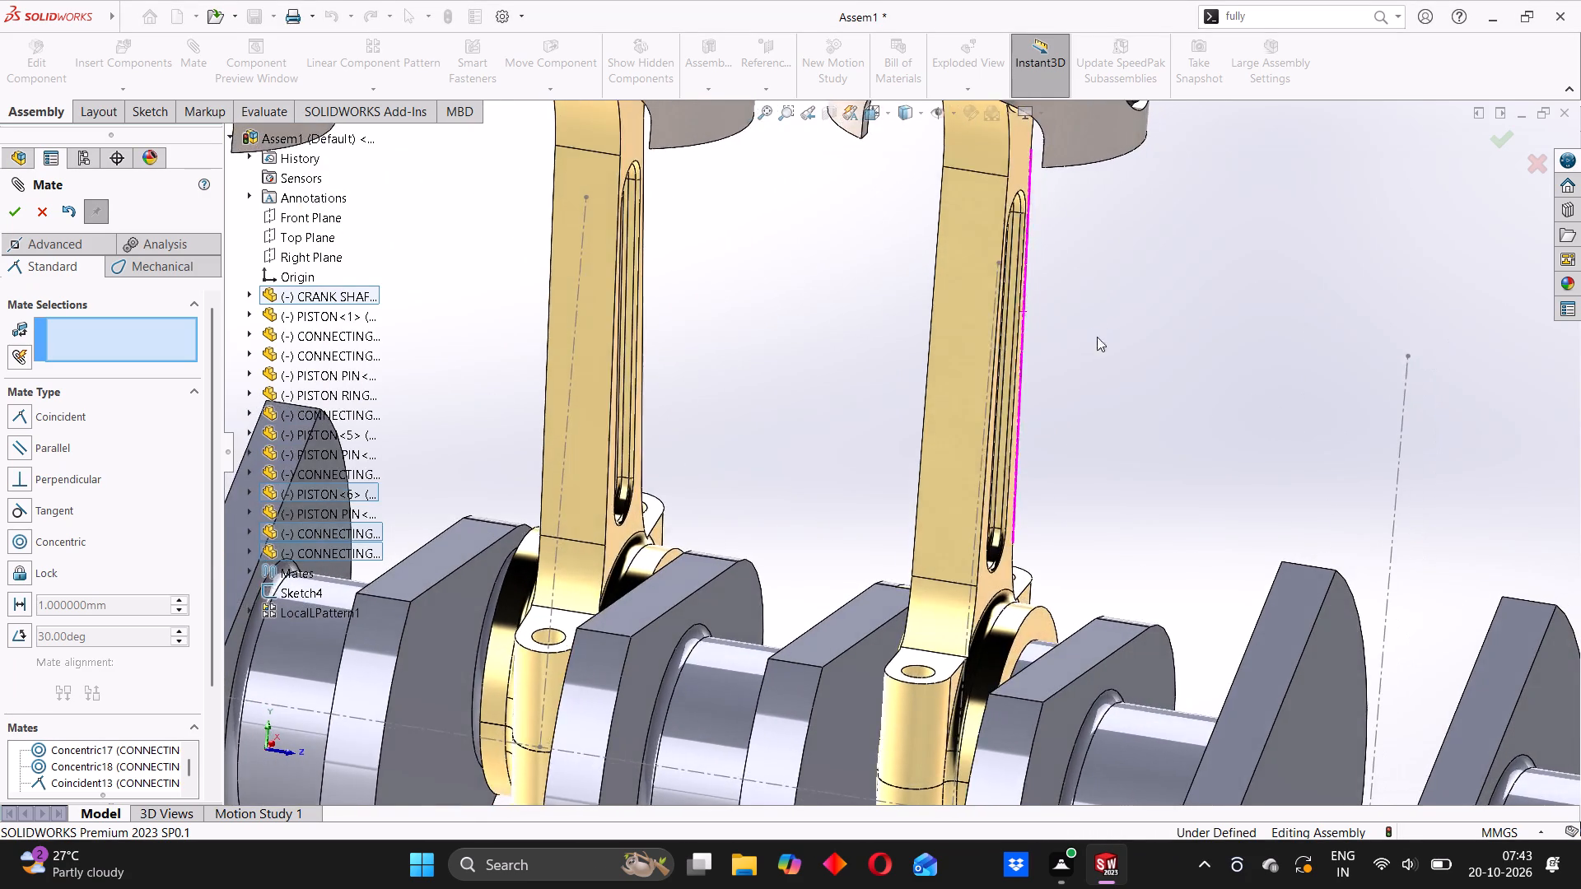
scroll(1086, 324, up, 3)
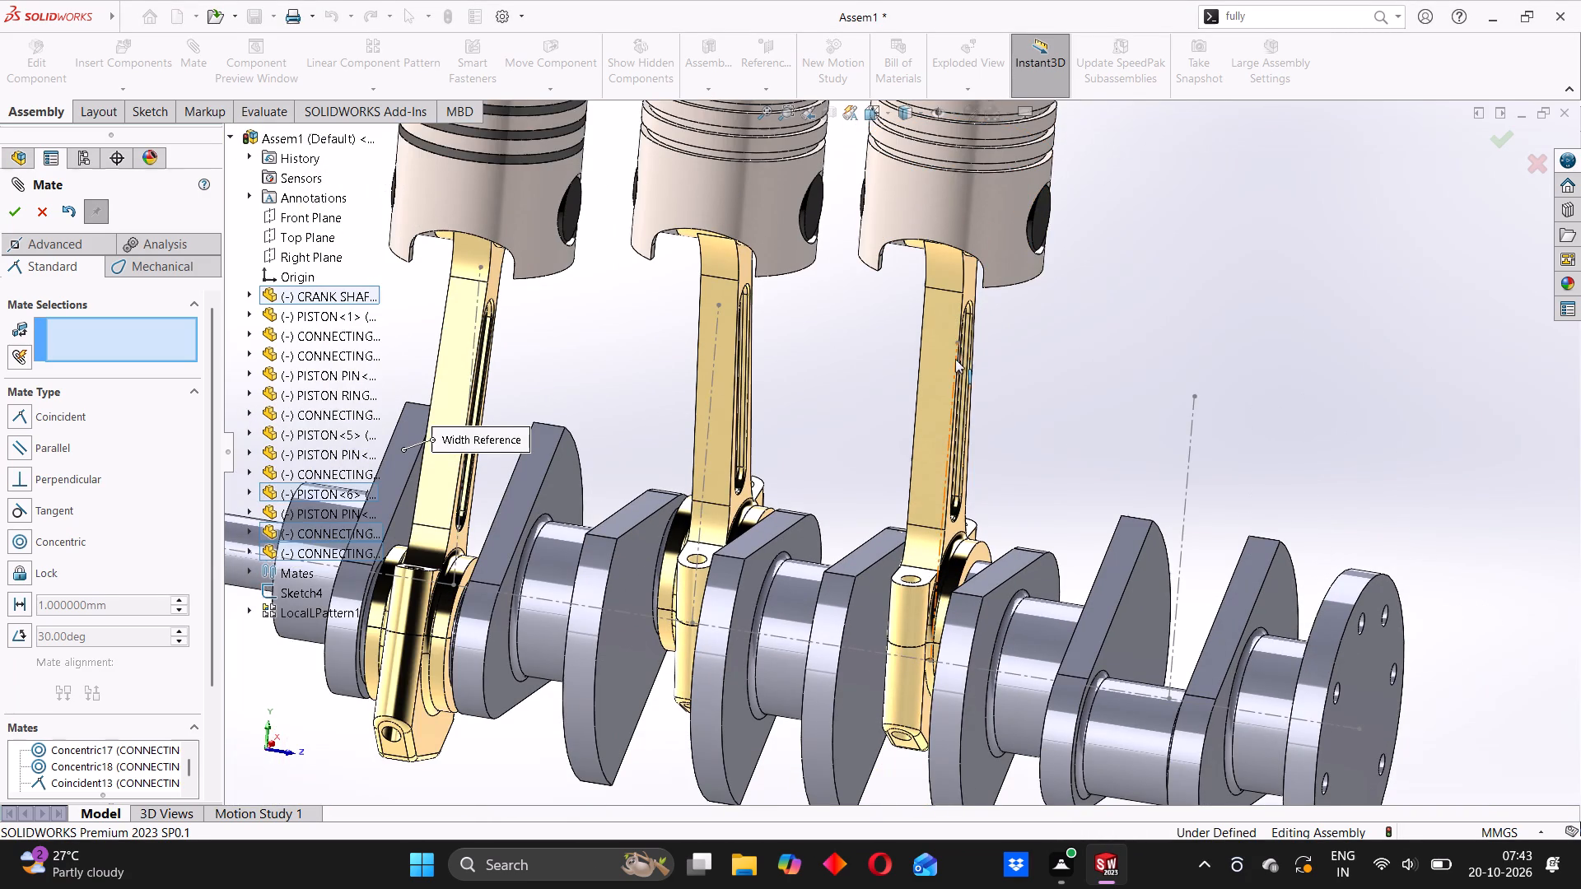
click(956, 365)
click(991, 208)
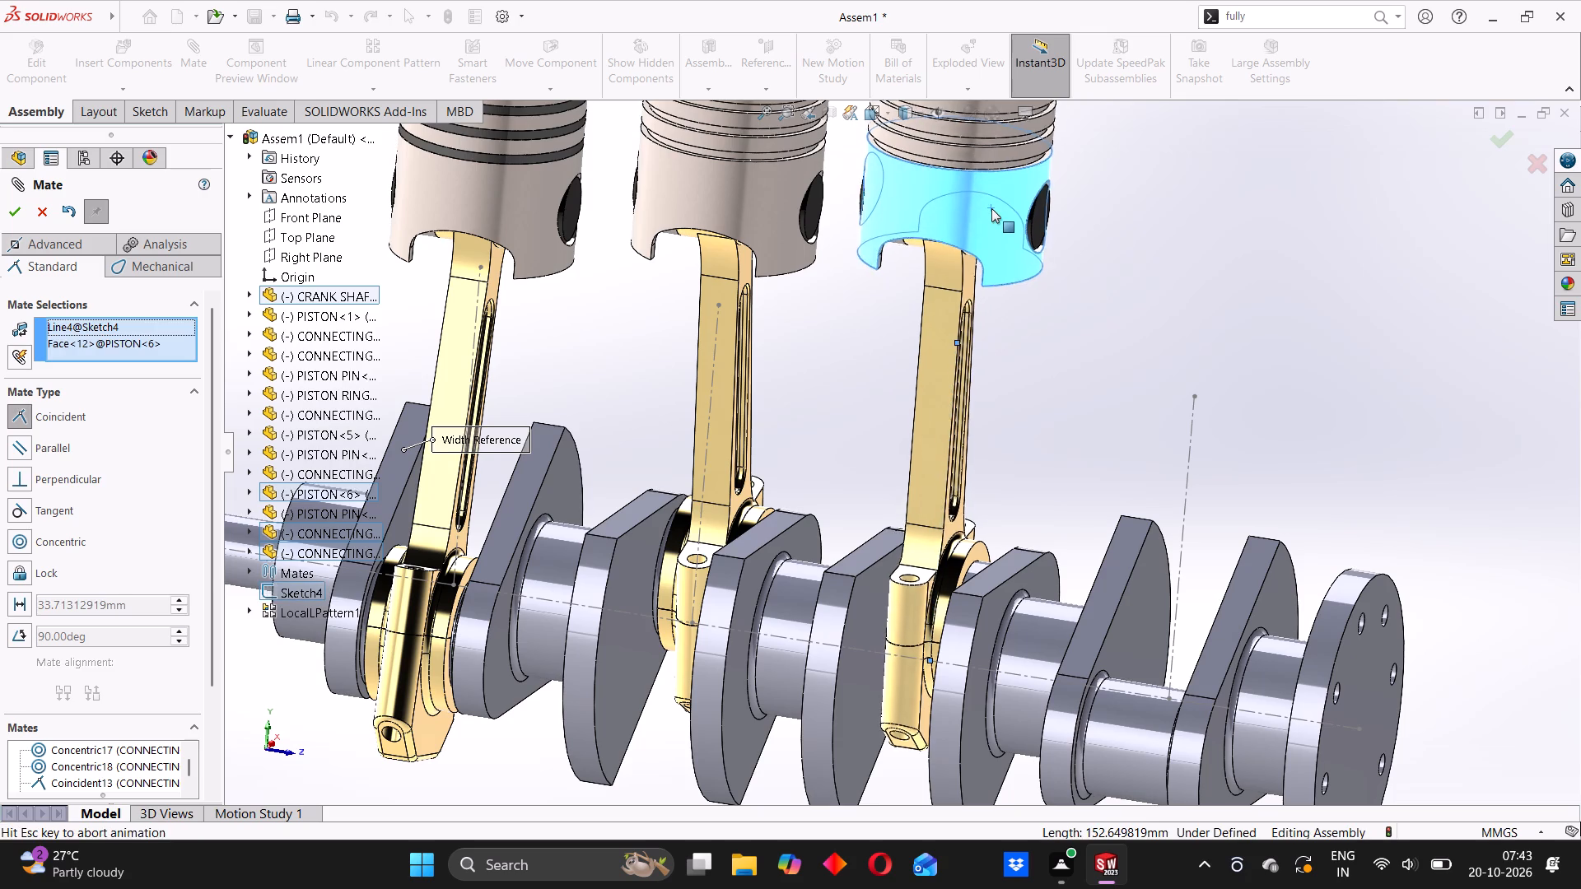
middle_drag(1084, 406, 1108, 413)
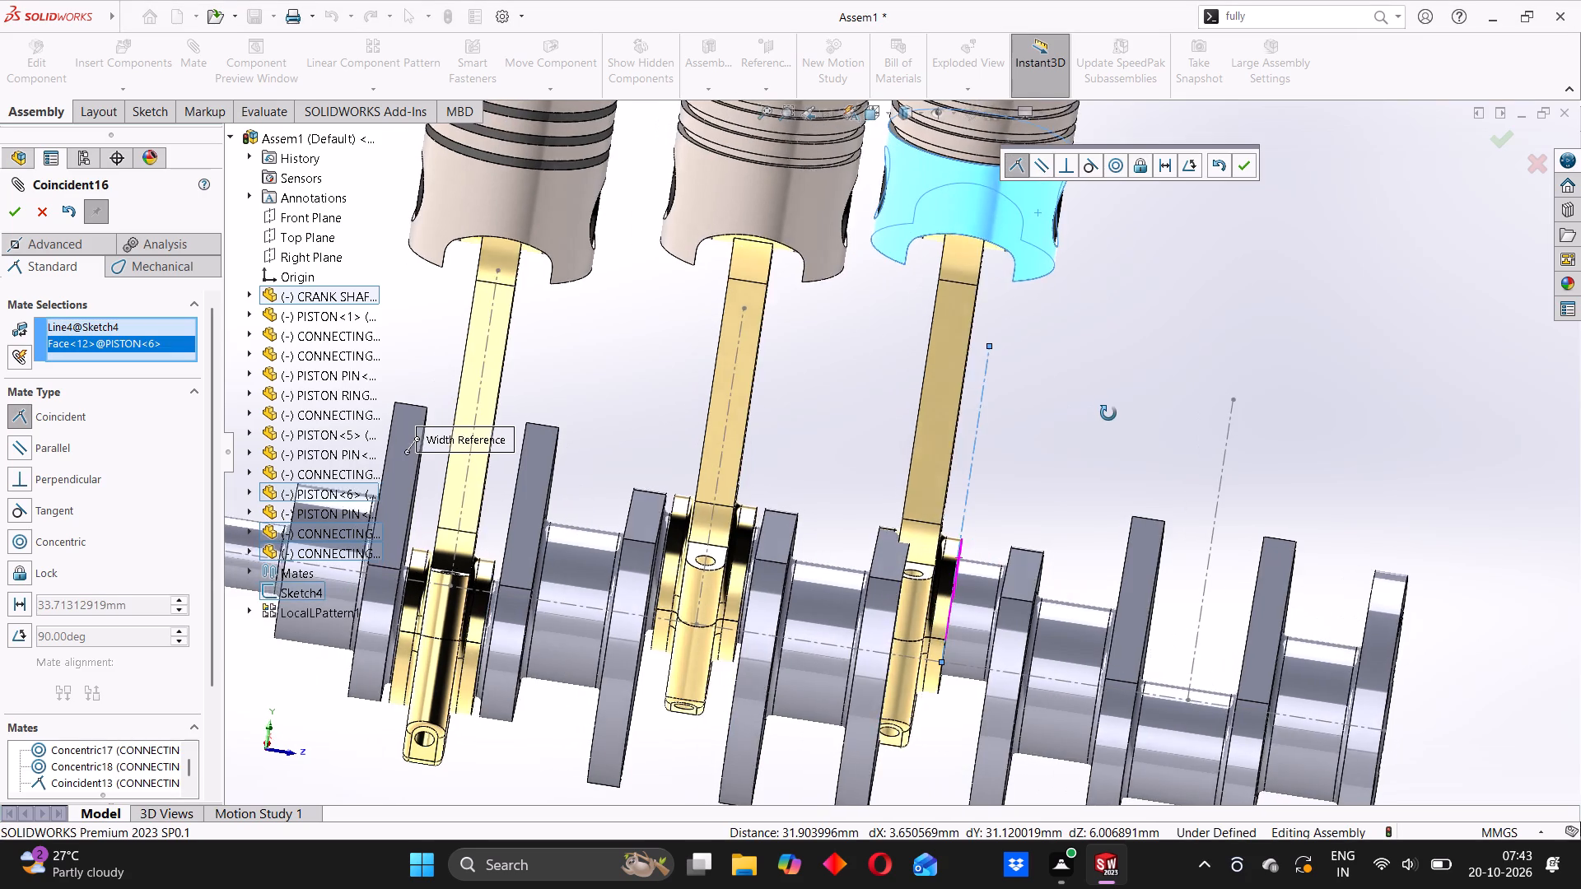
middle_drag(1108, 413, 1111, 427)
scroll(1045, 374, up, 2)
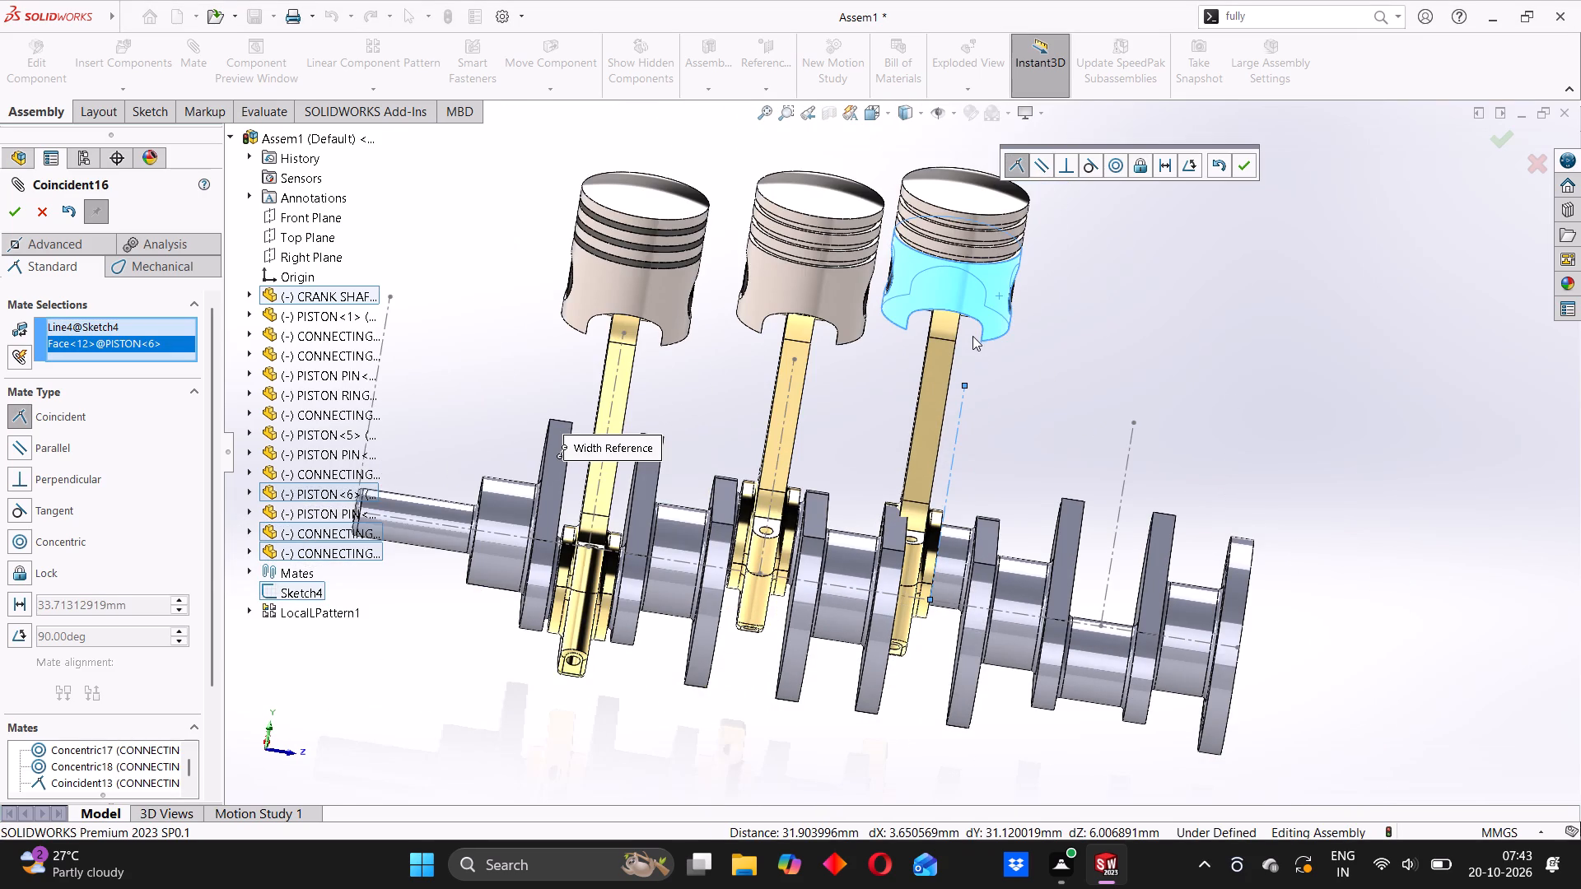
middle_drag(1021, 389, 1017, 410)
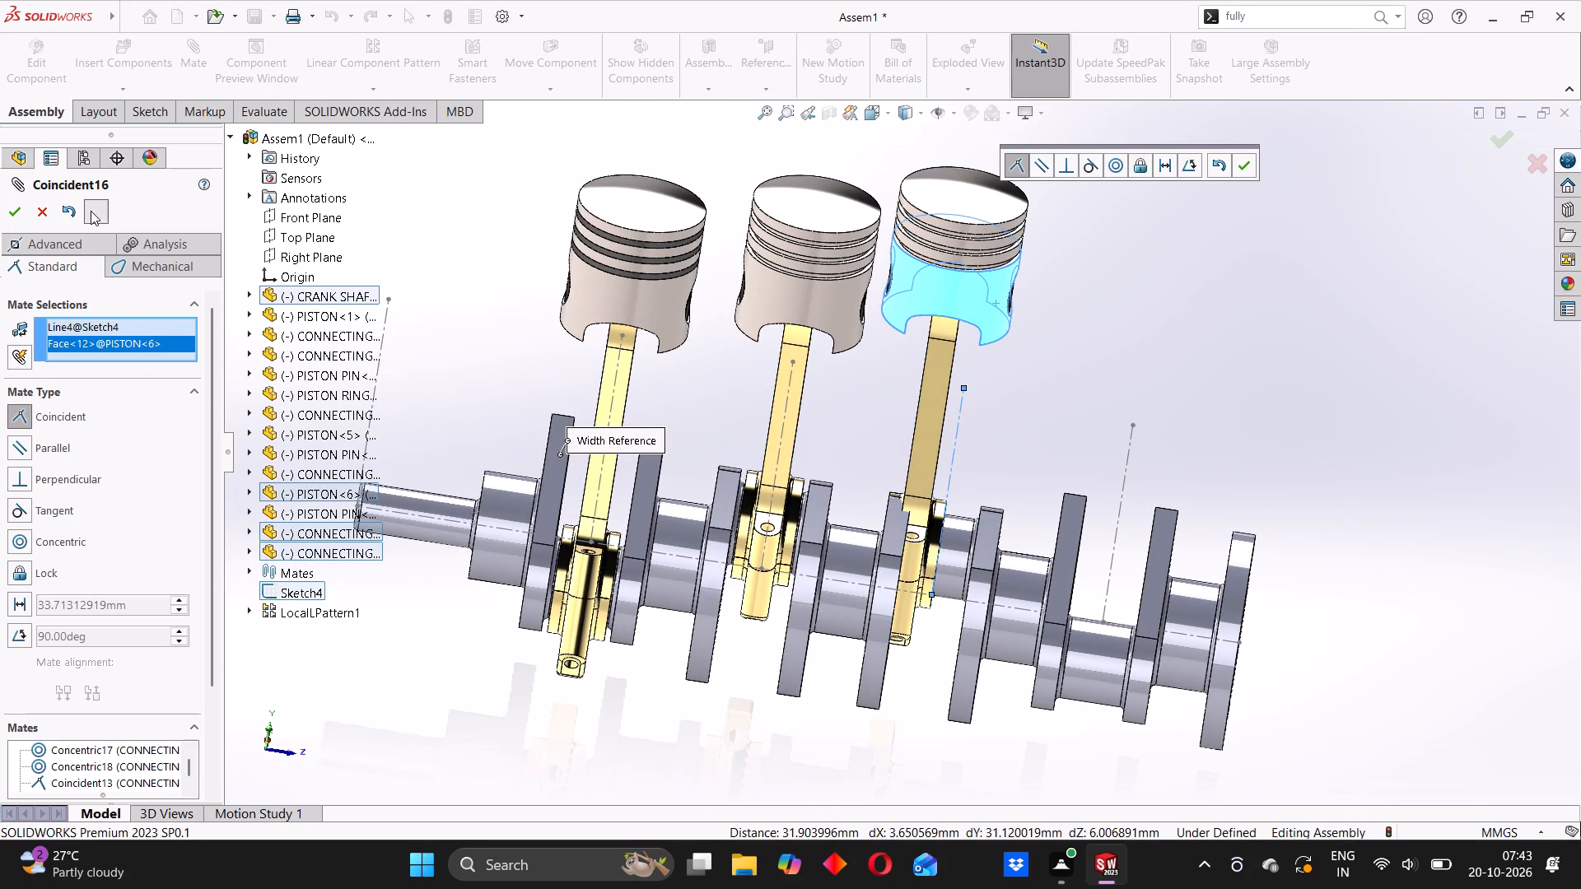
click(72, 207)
Nudge CONNECTING ROD<7> along the third crankpin so it sits roughly midway between the two crank webs.
drag(932, 356, 939, 360)
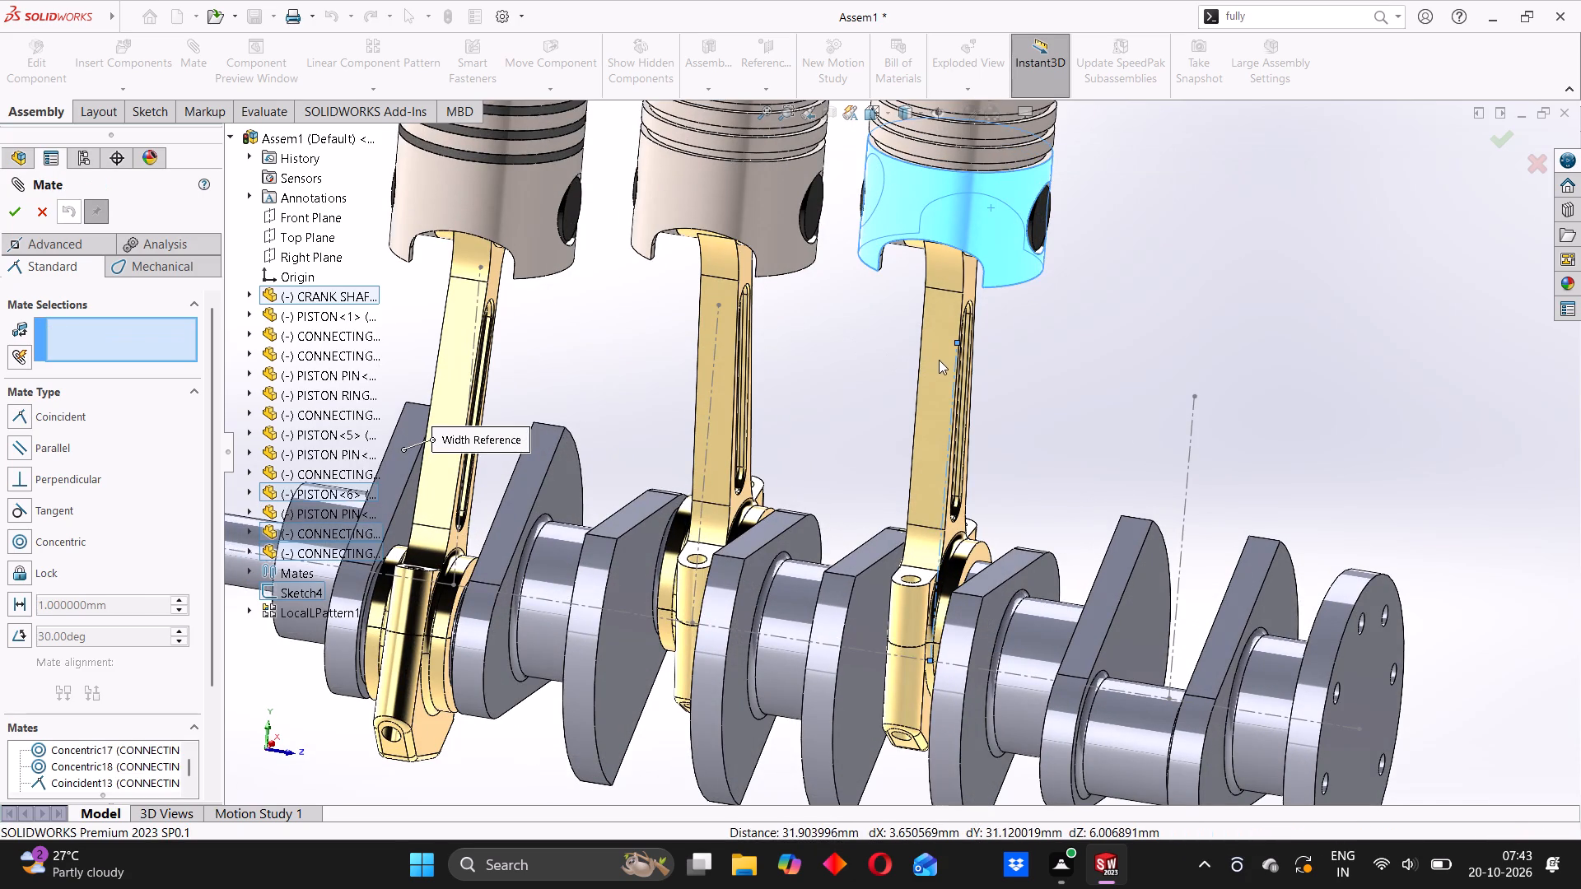
drag(939, 360, 949, 365)
drag(936, 361, 954, 370)
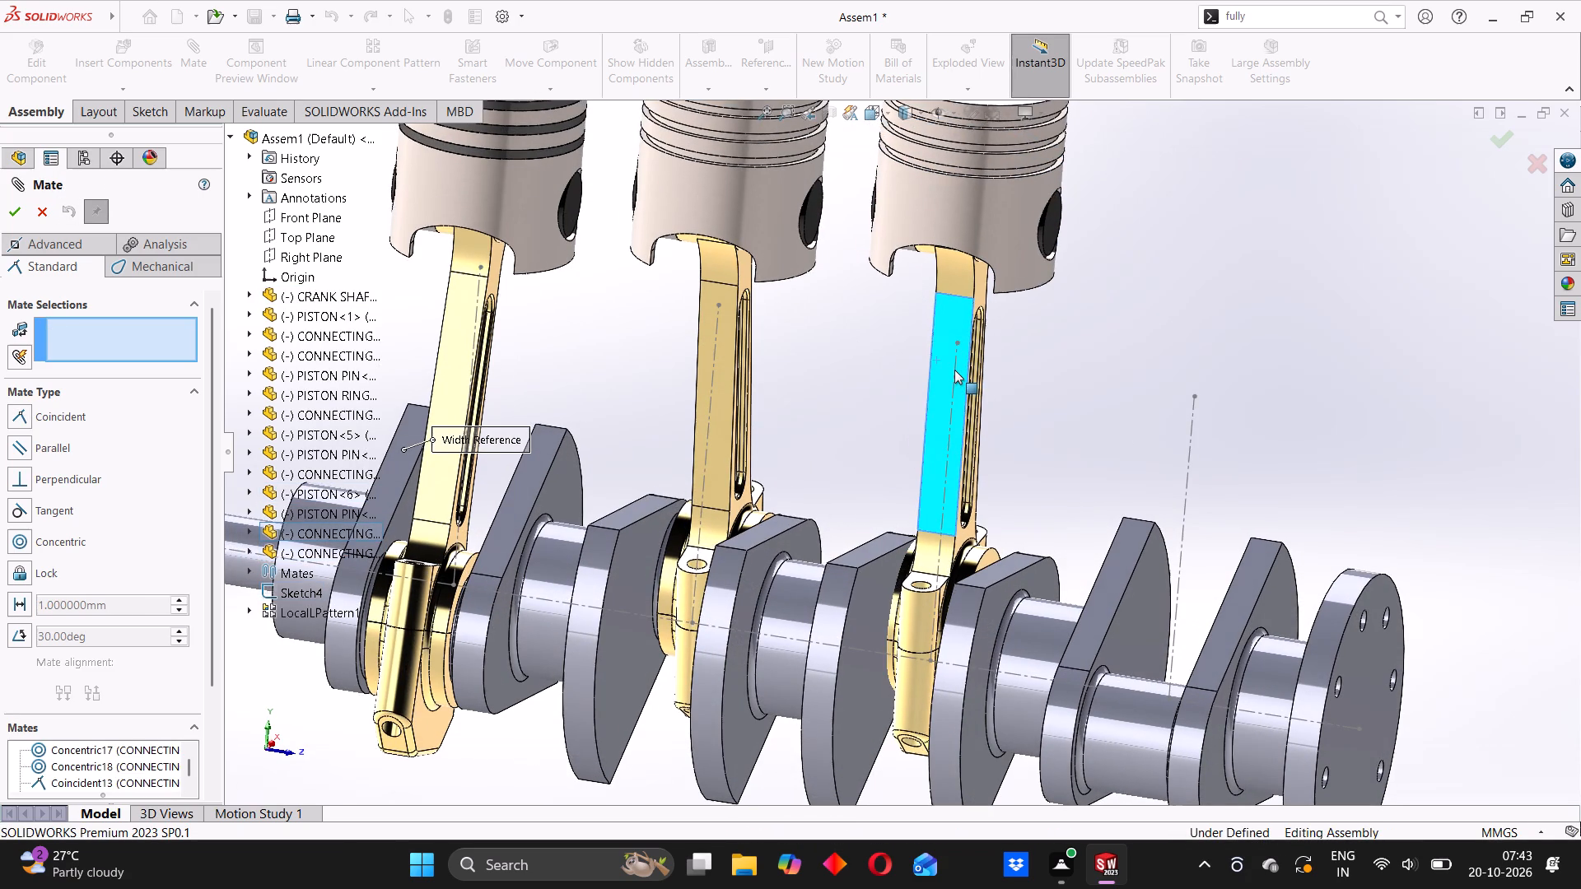
drag(954, 370, 949, 364)
middle_drag(1112, 347, 1136, 351)
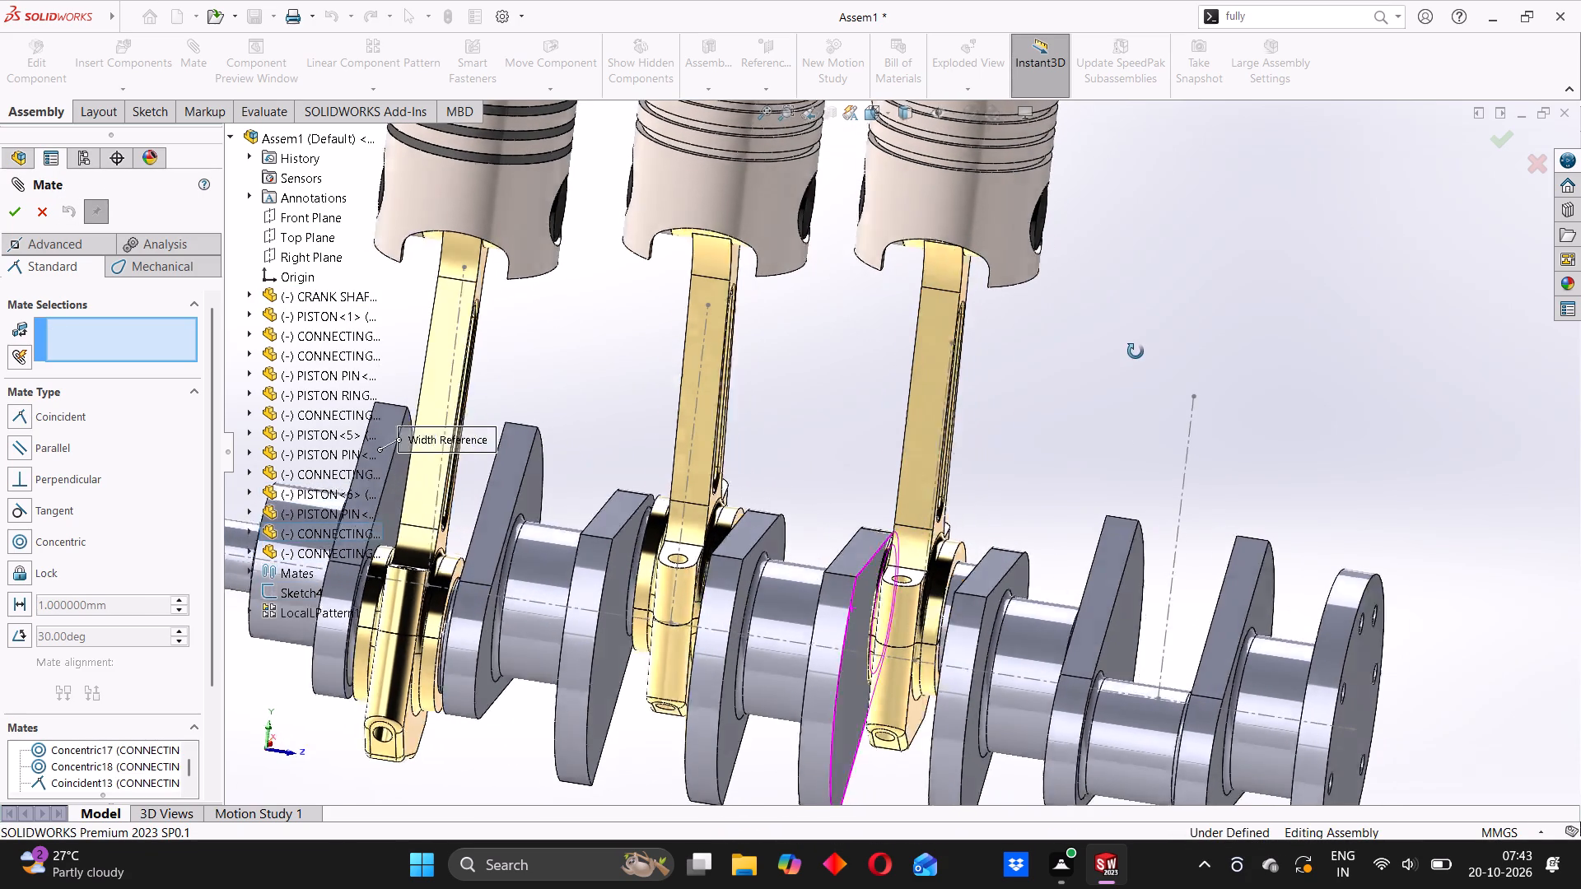
middle_drag(1136, 351, 1140, 379)
drag(893, 398, 921, 403)
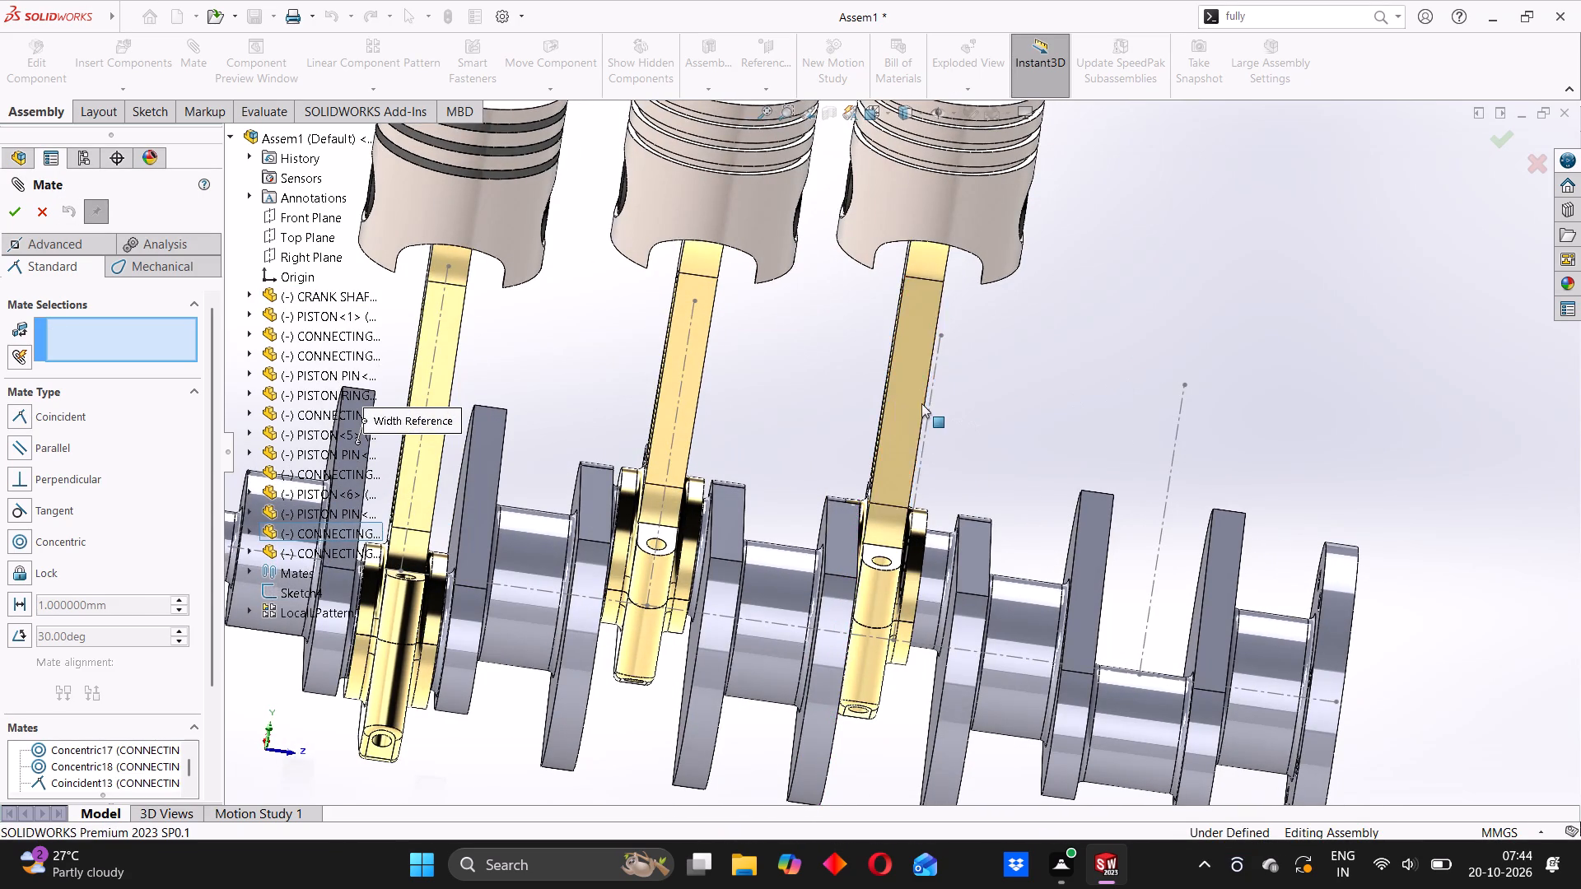
drag(921, 403, 957, 407)
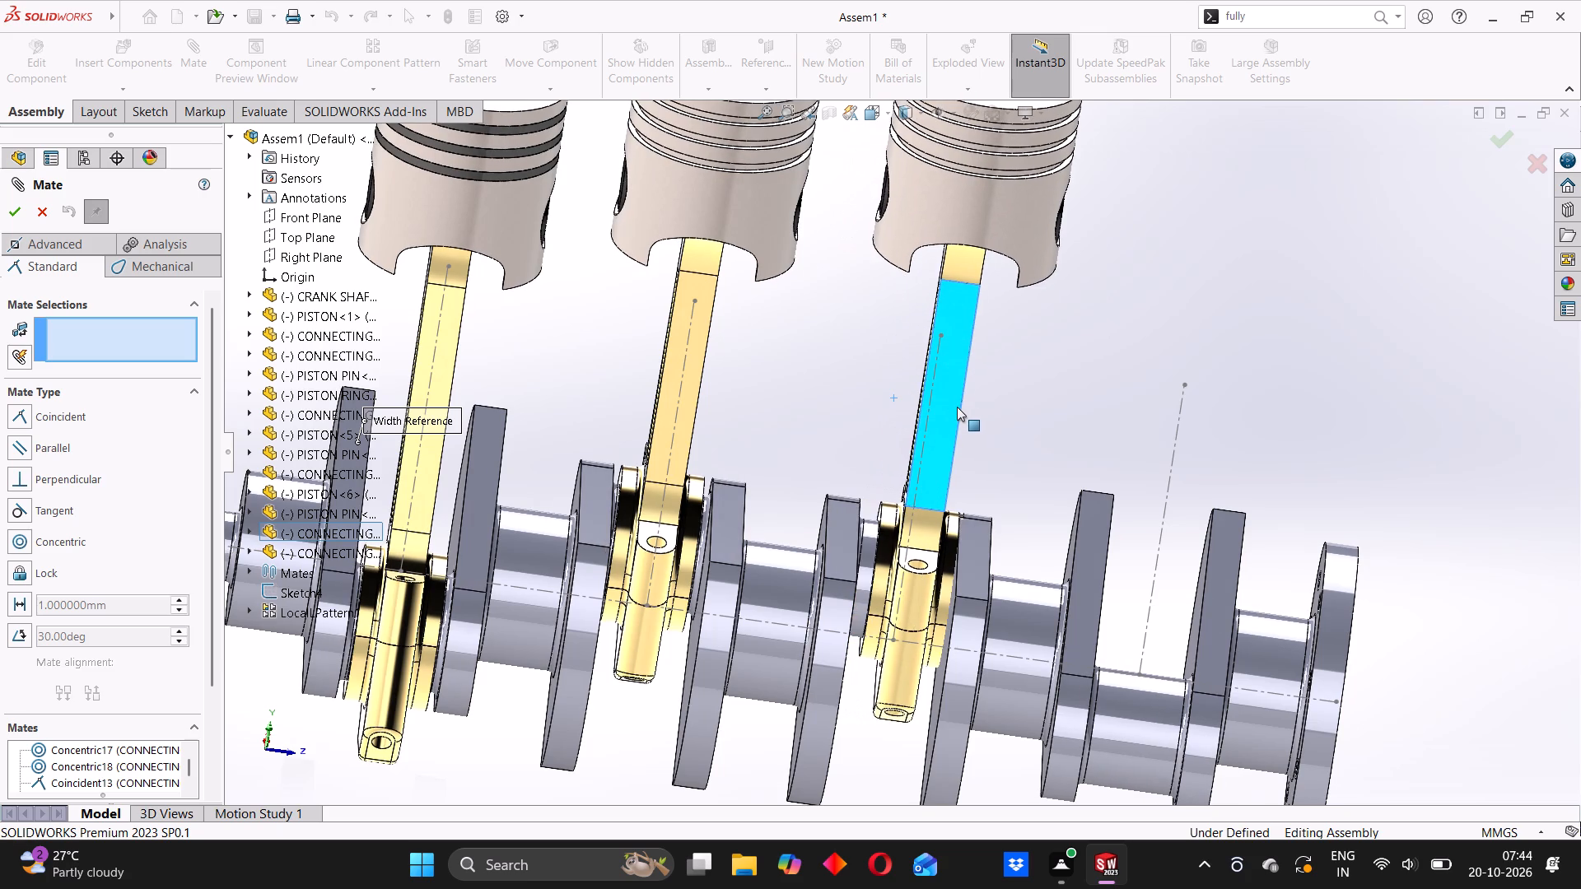
drag(957, 407, 949, 401)
Add a centred Width mate placing the two side faces of CONNECTING ROD<7> between the inner web faces of the third crank throw.
click(69, 248)
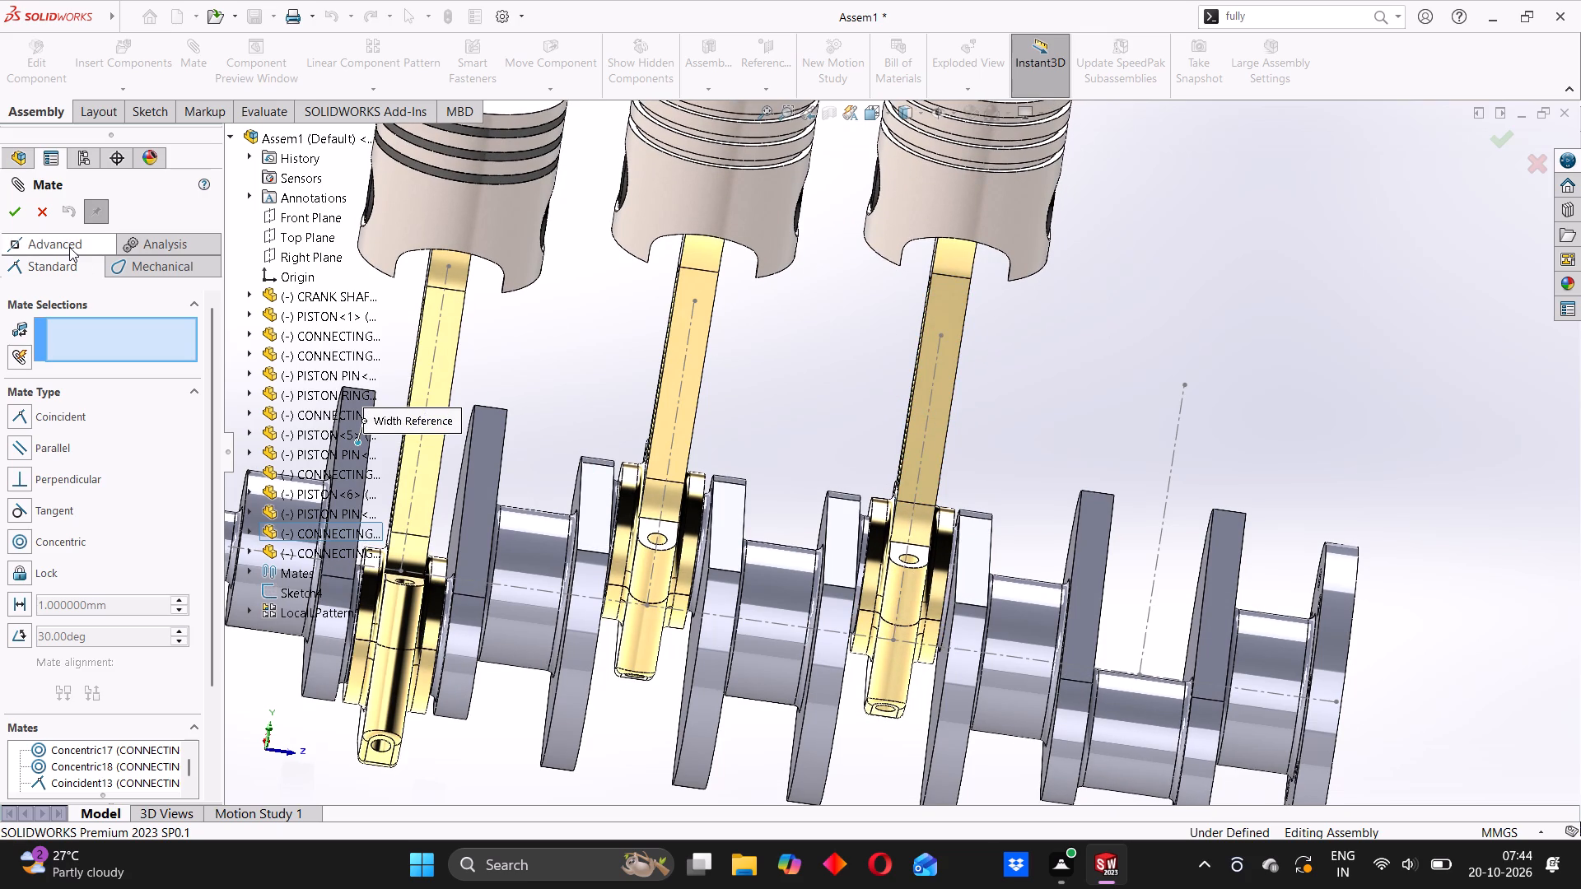
click(21, 475)
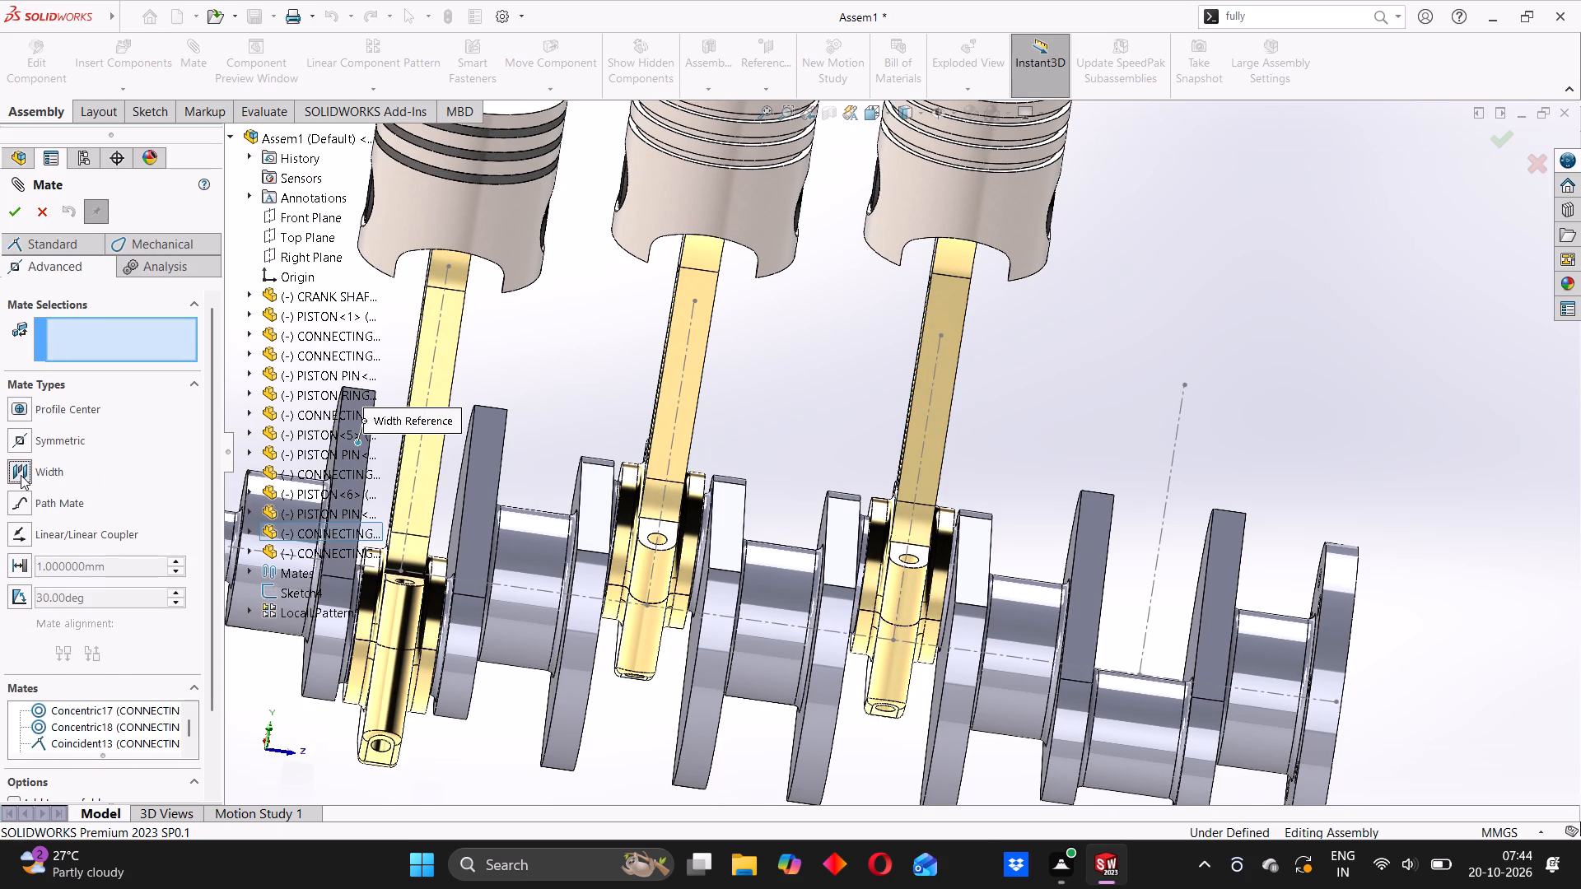
scroll(972, 542, down, 4)
middle_drag(909, 586, 943, 603)
click(945, 603)
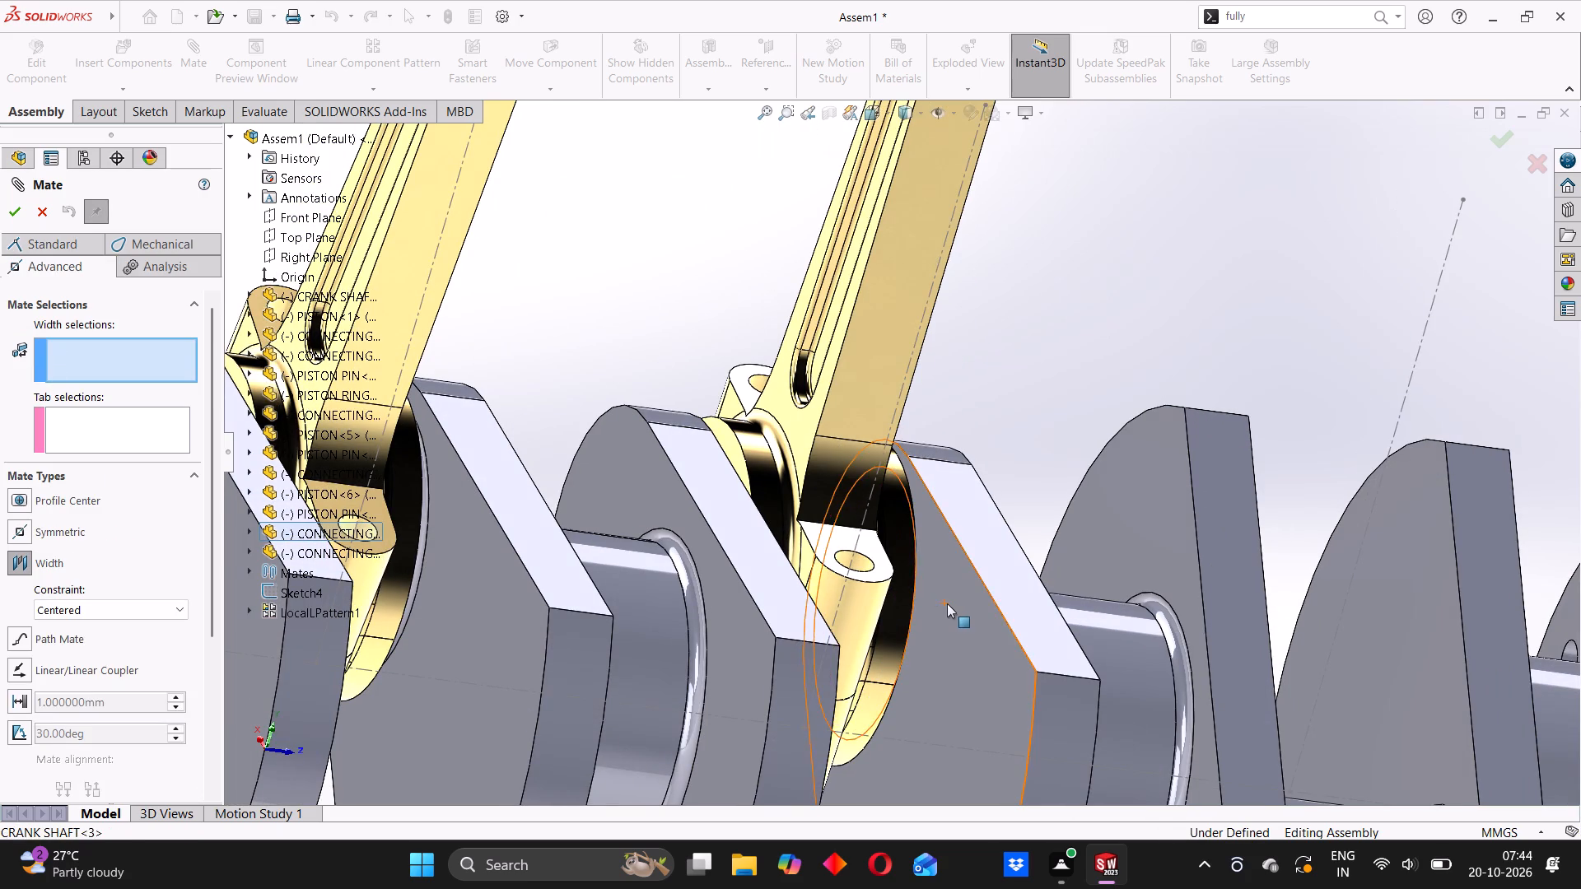
middle_click(1053, 526)
click(892, 618)
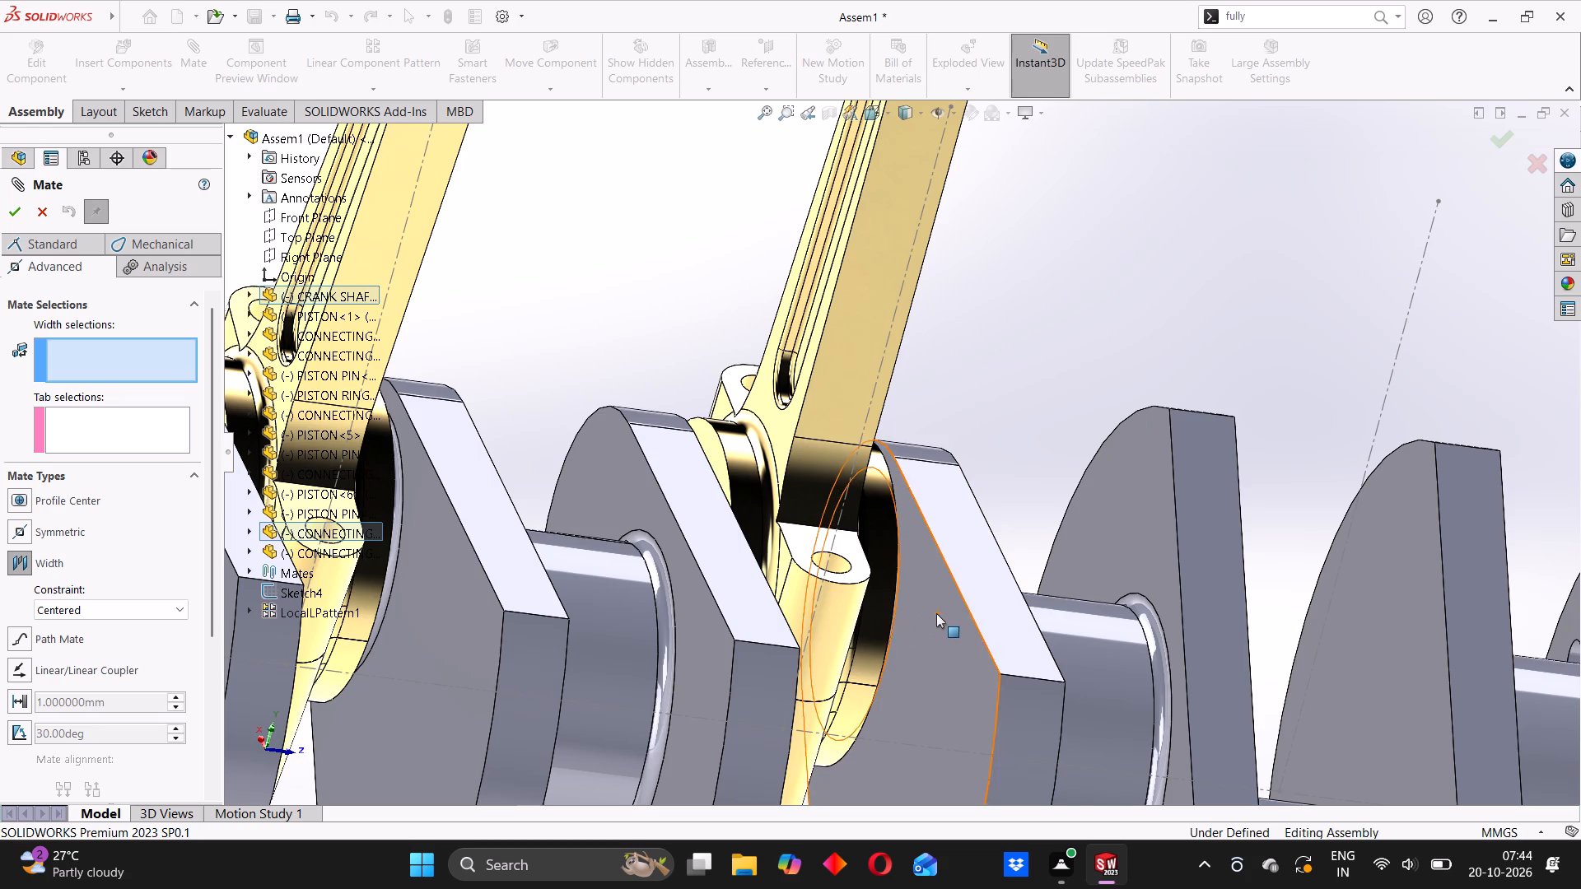
click(936, 612)
middle_drag(991, 533, 926, 532)
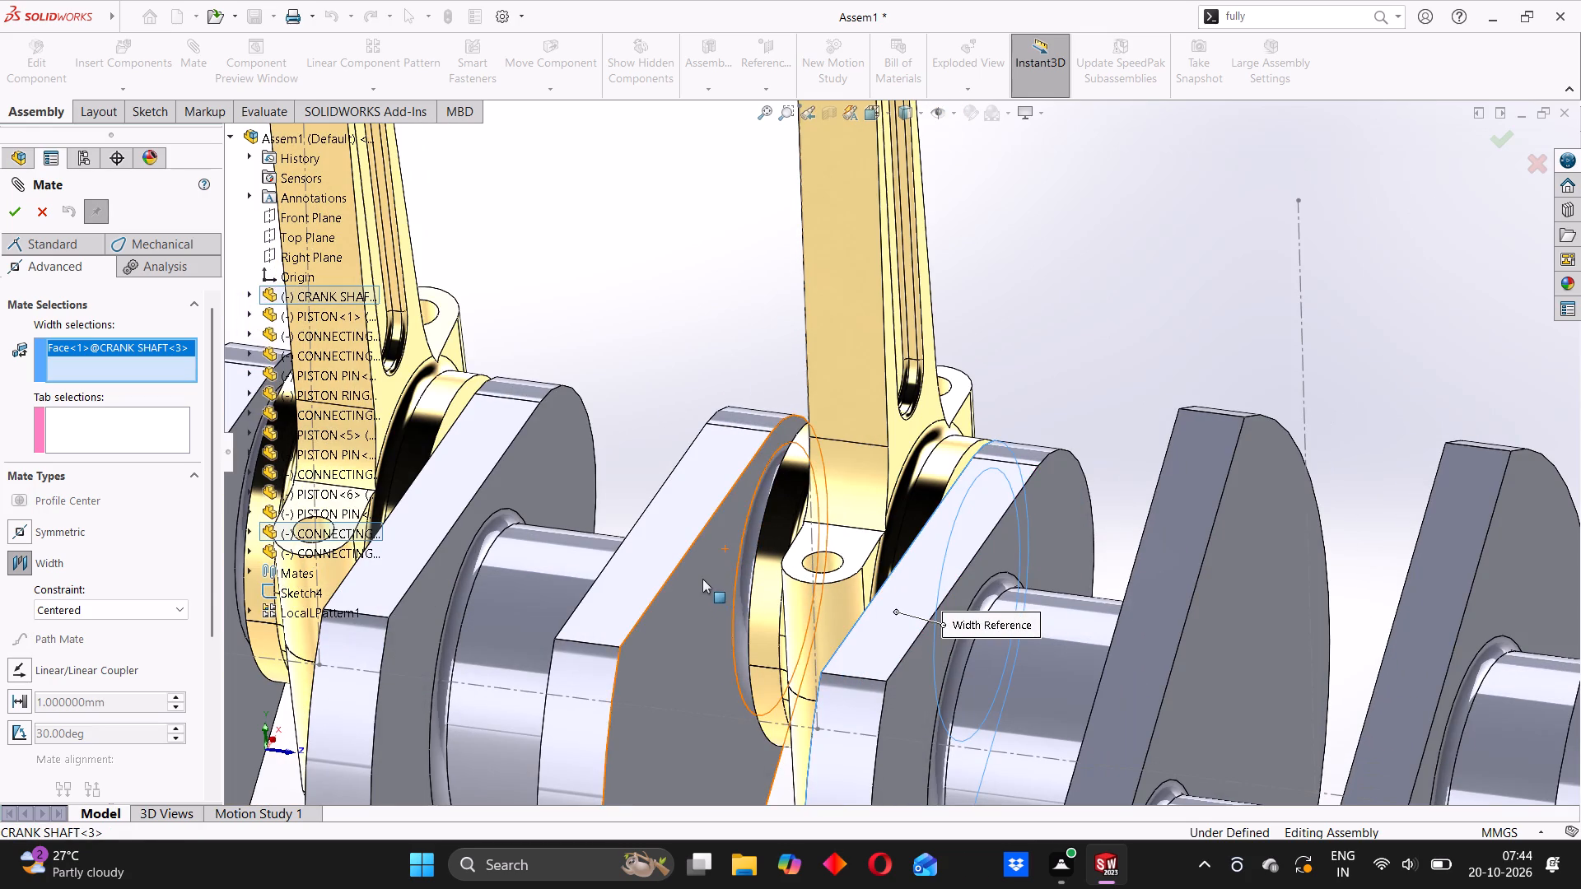
click(705, 584)
click(711, 586)
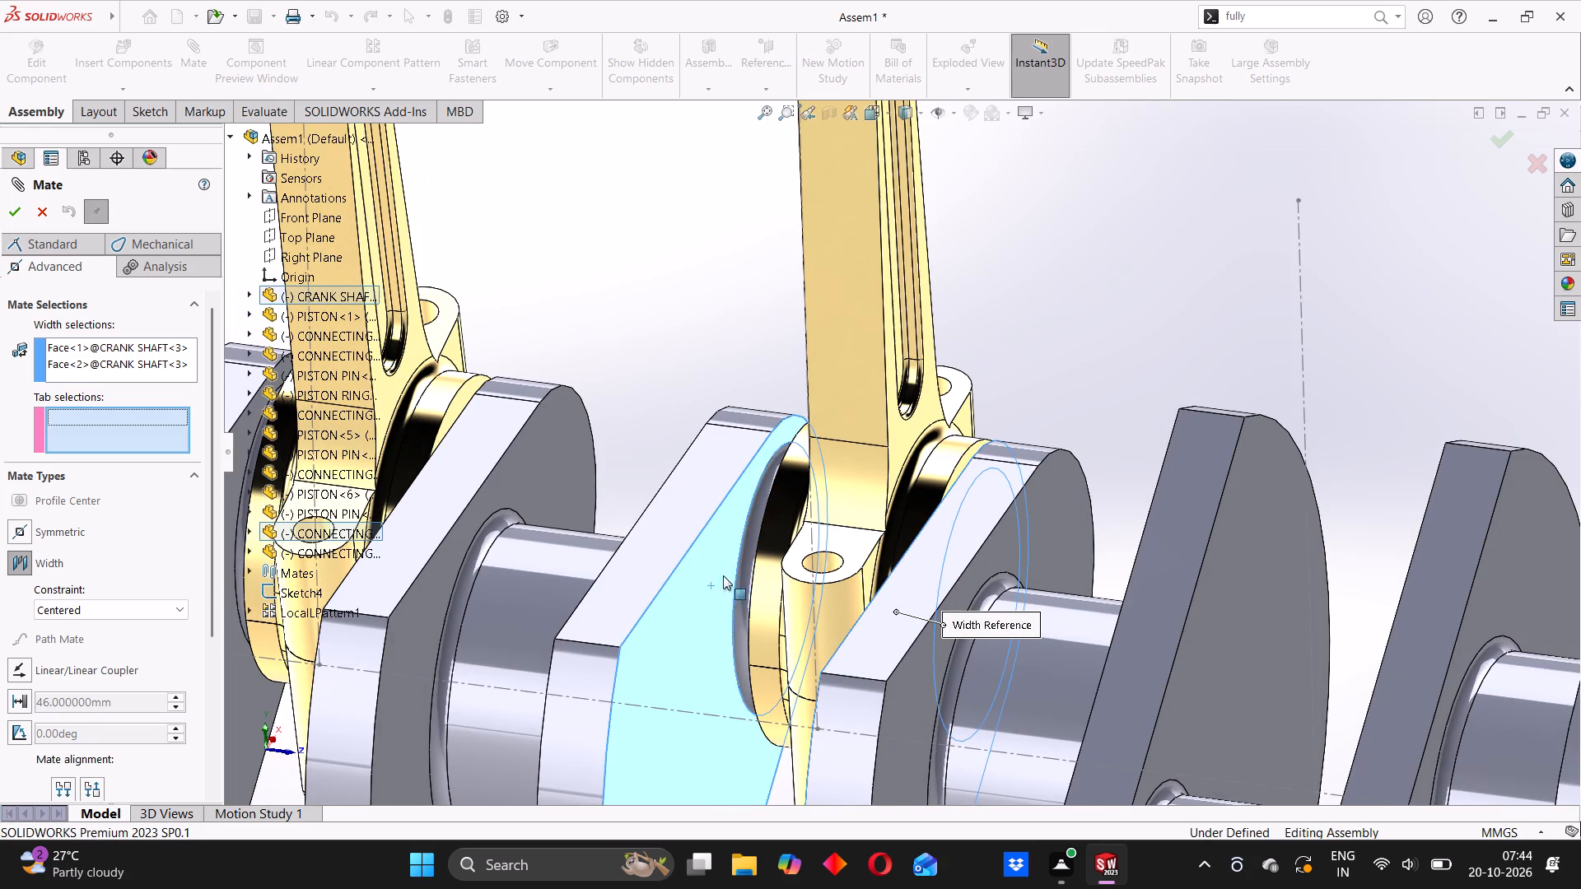
scroll(860, 469, up, 3)
scroll(907, 312, down, 4)
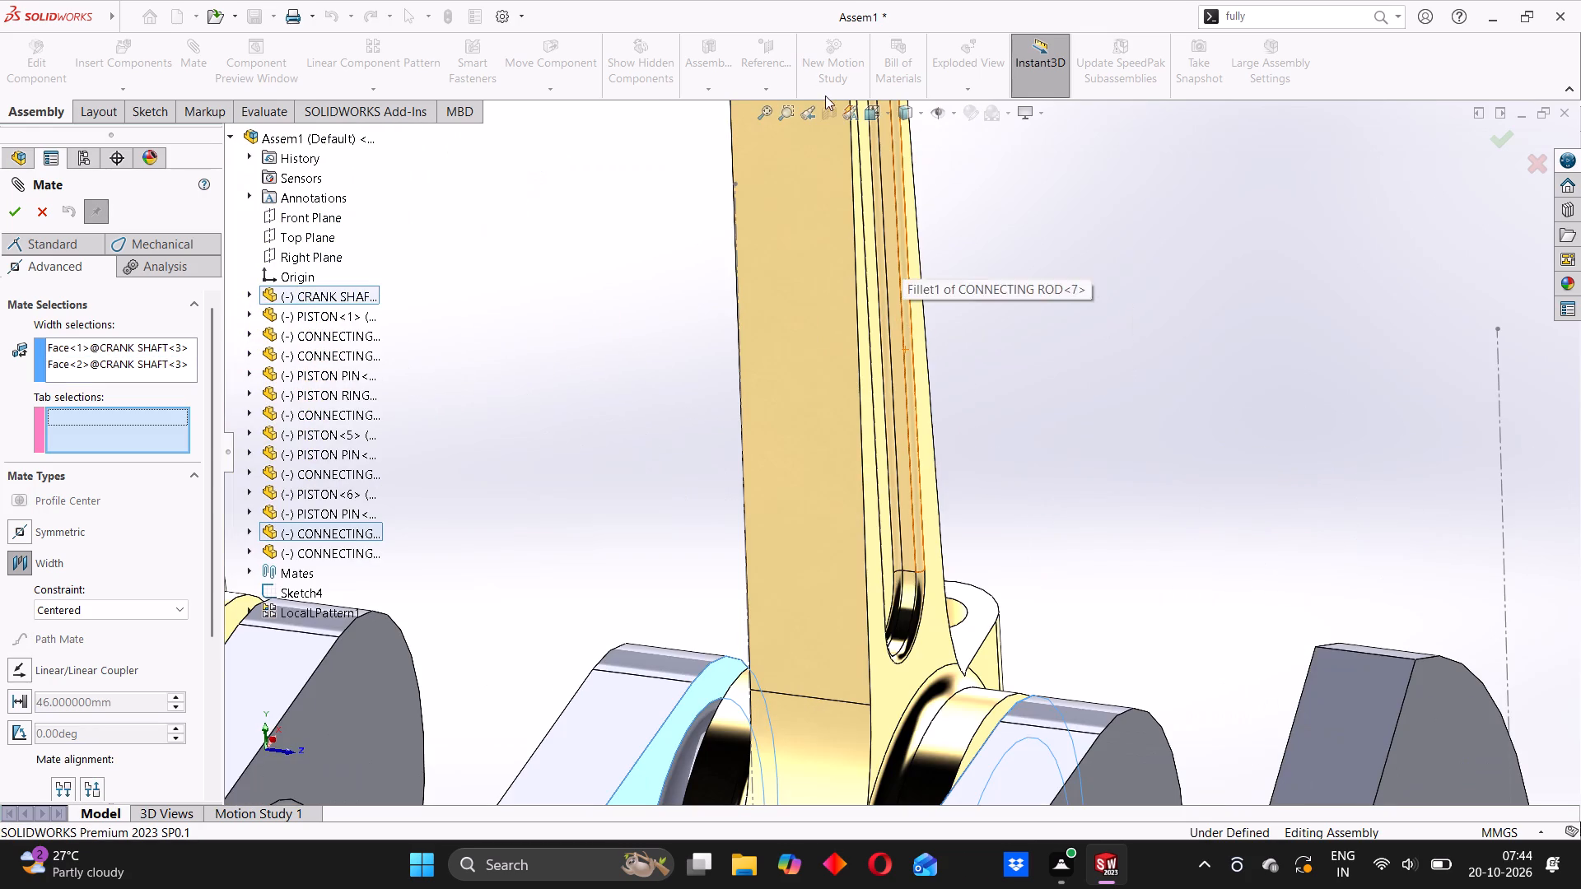
scroll(949, 434, up, 2)
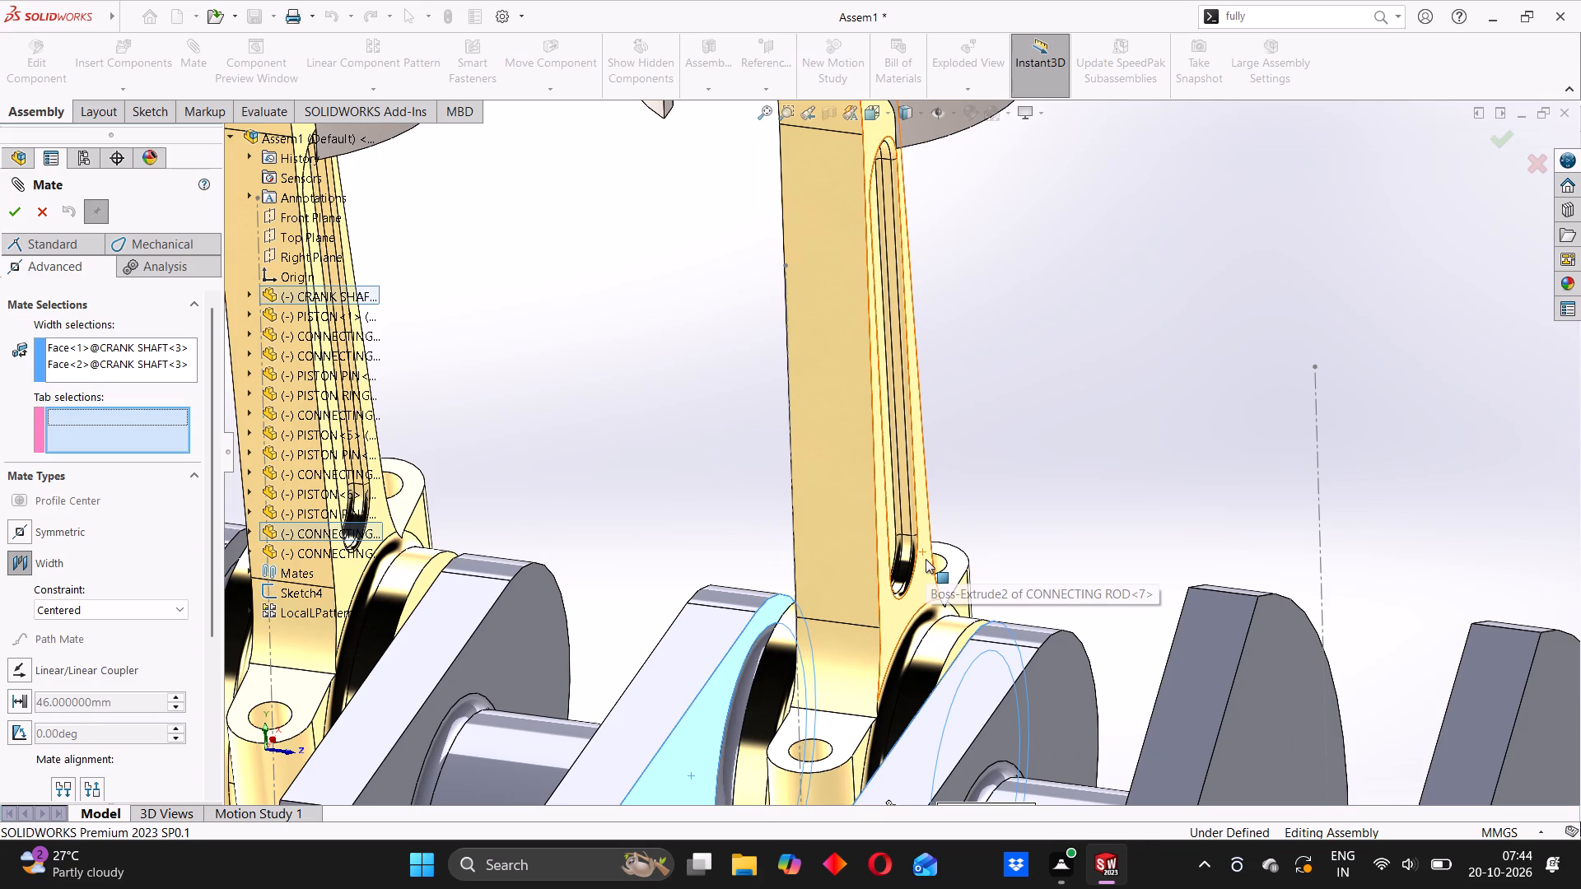
click(926, 560)
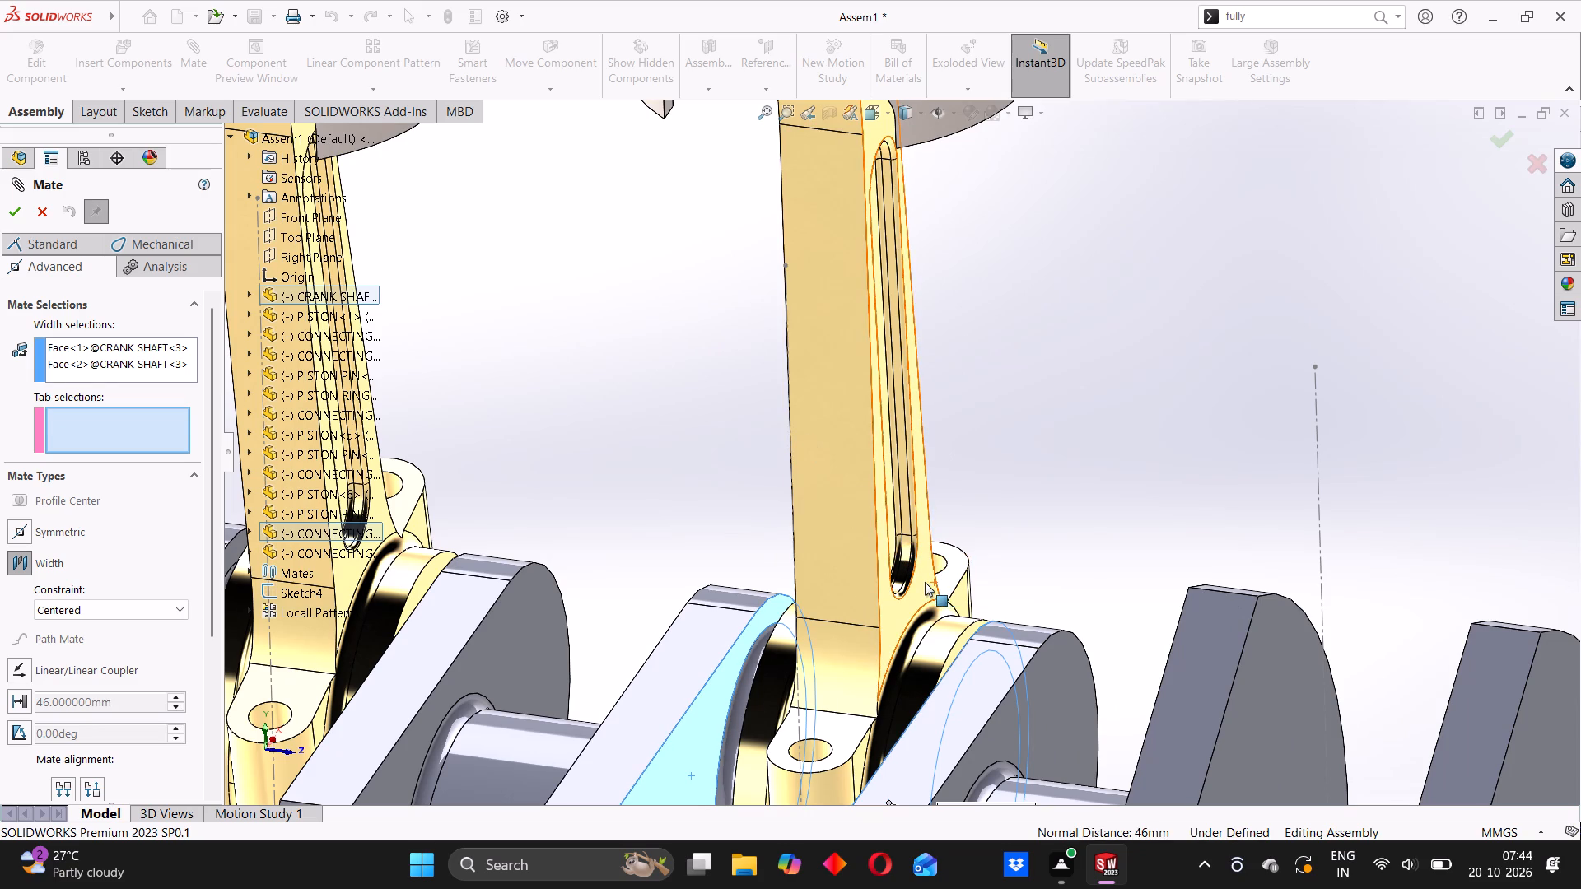
click(925, 582)
middle_drag(789, 470, 870, 487)
click(608, 550)
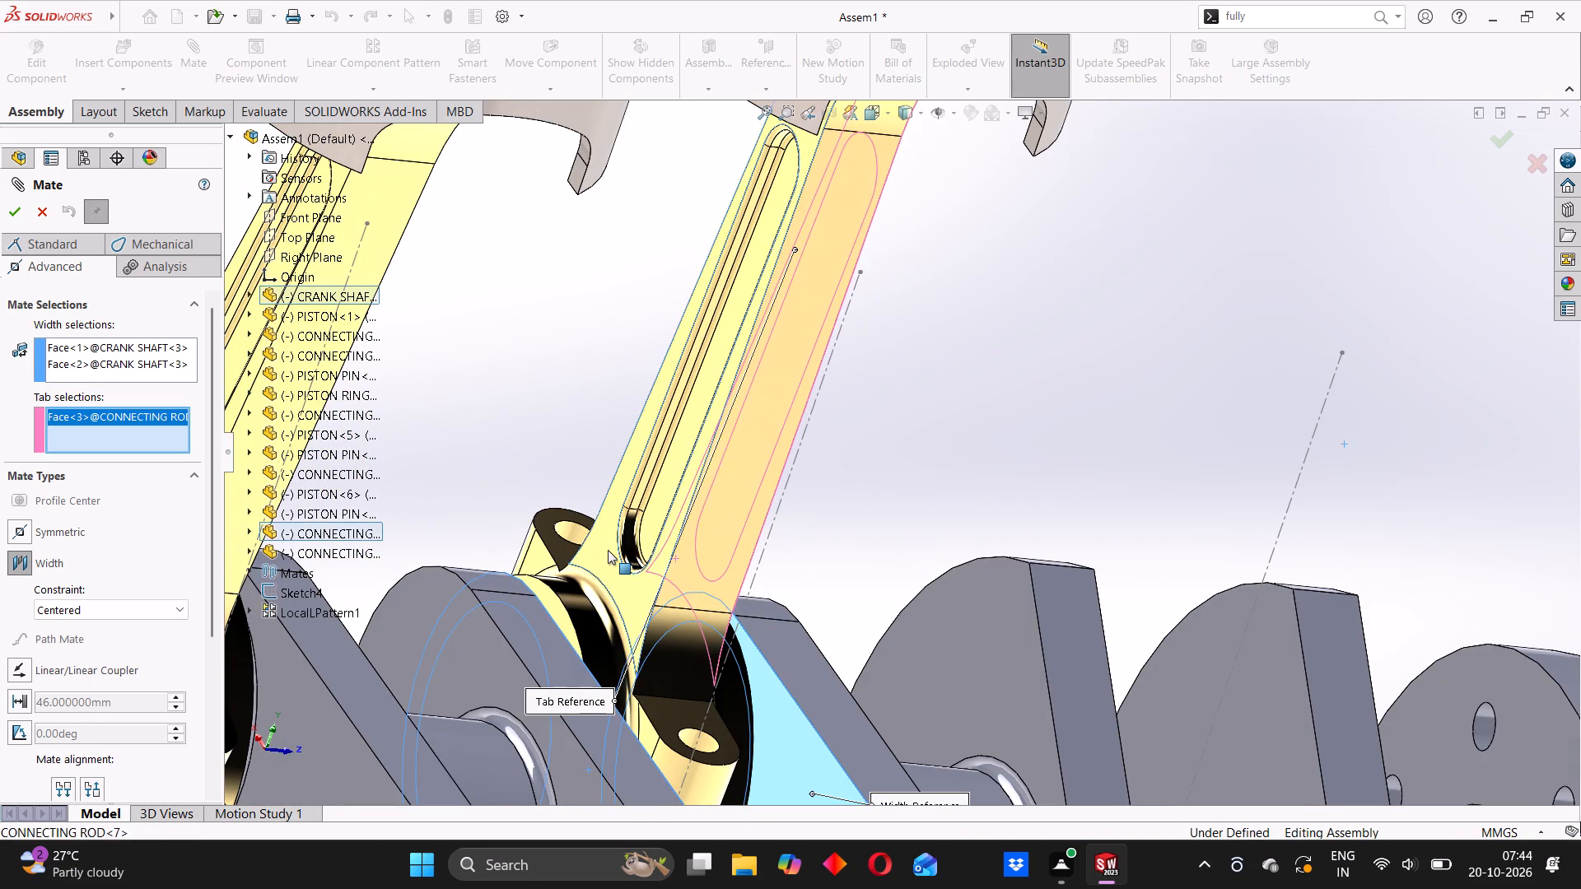
scroll(937, 483, up, 4)
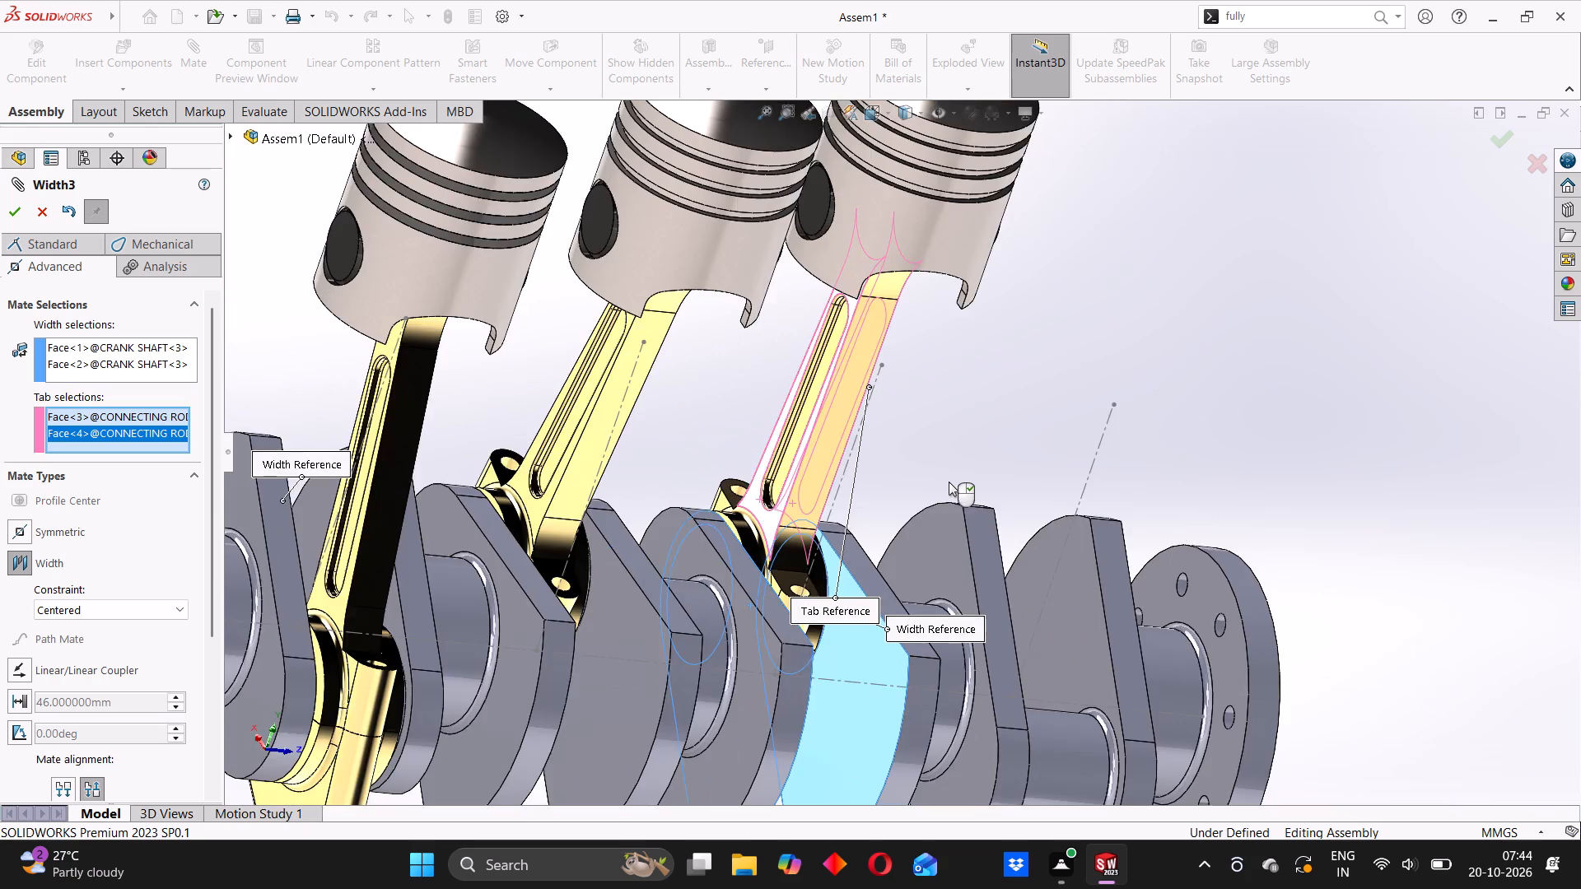
scroll(1008, 464, up, 1)
middle_drag(1008, 464, 958, 458)
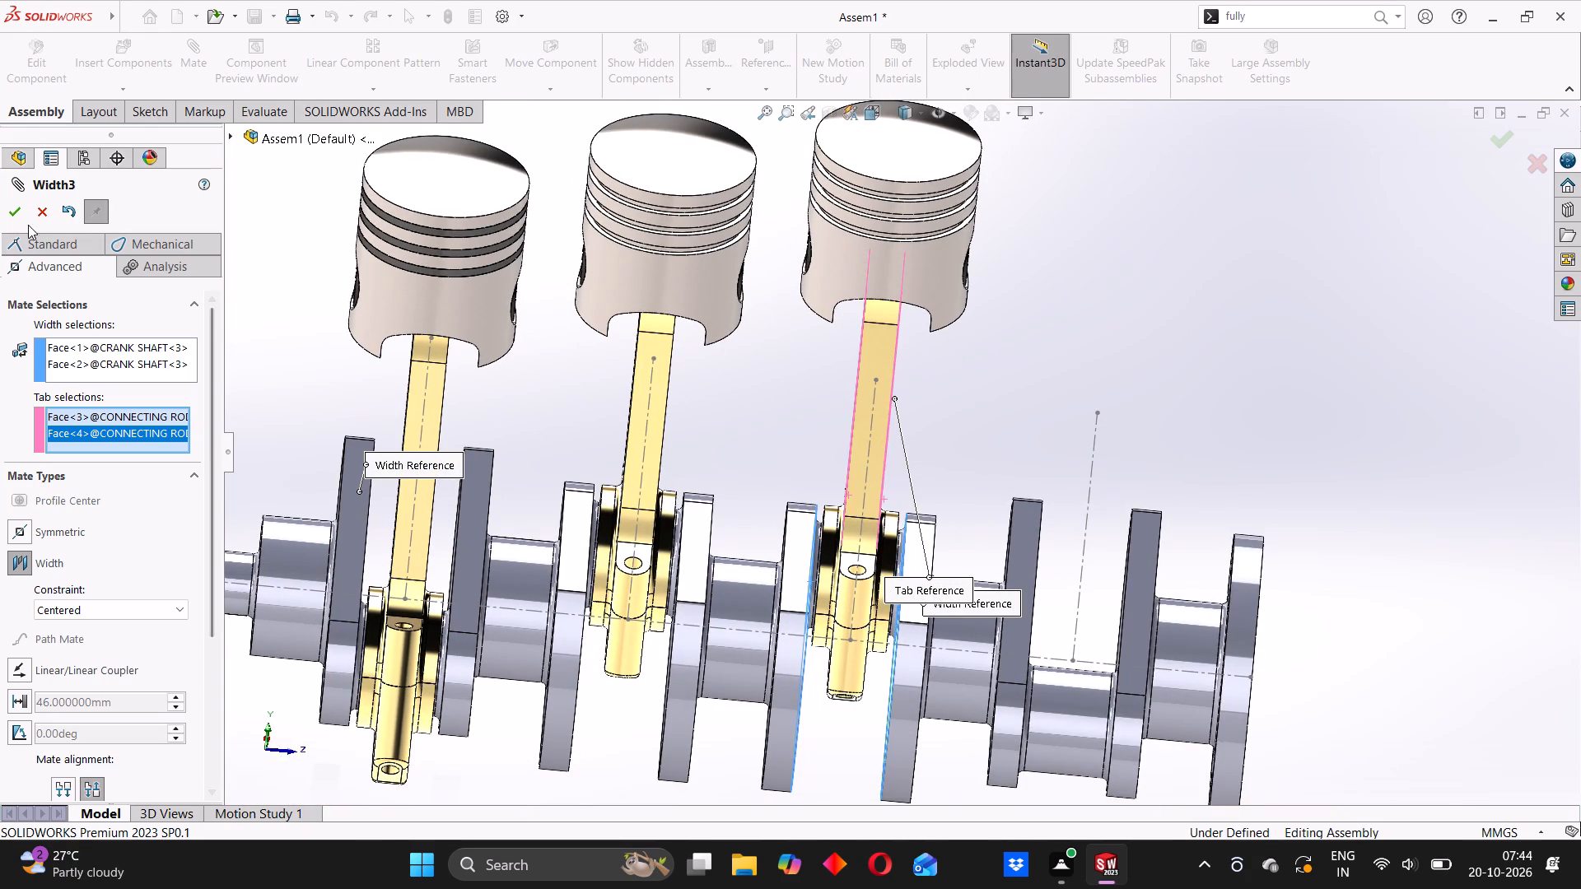
click(19, 212)
Add a concentric mate between the outer cylindrical face of PISTON<6> and the third throw's vertical centreline, Line4 of Sketch4.
click(909, 261)
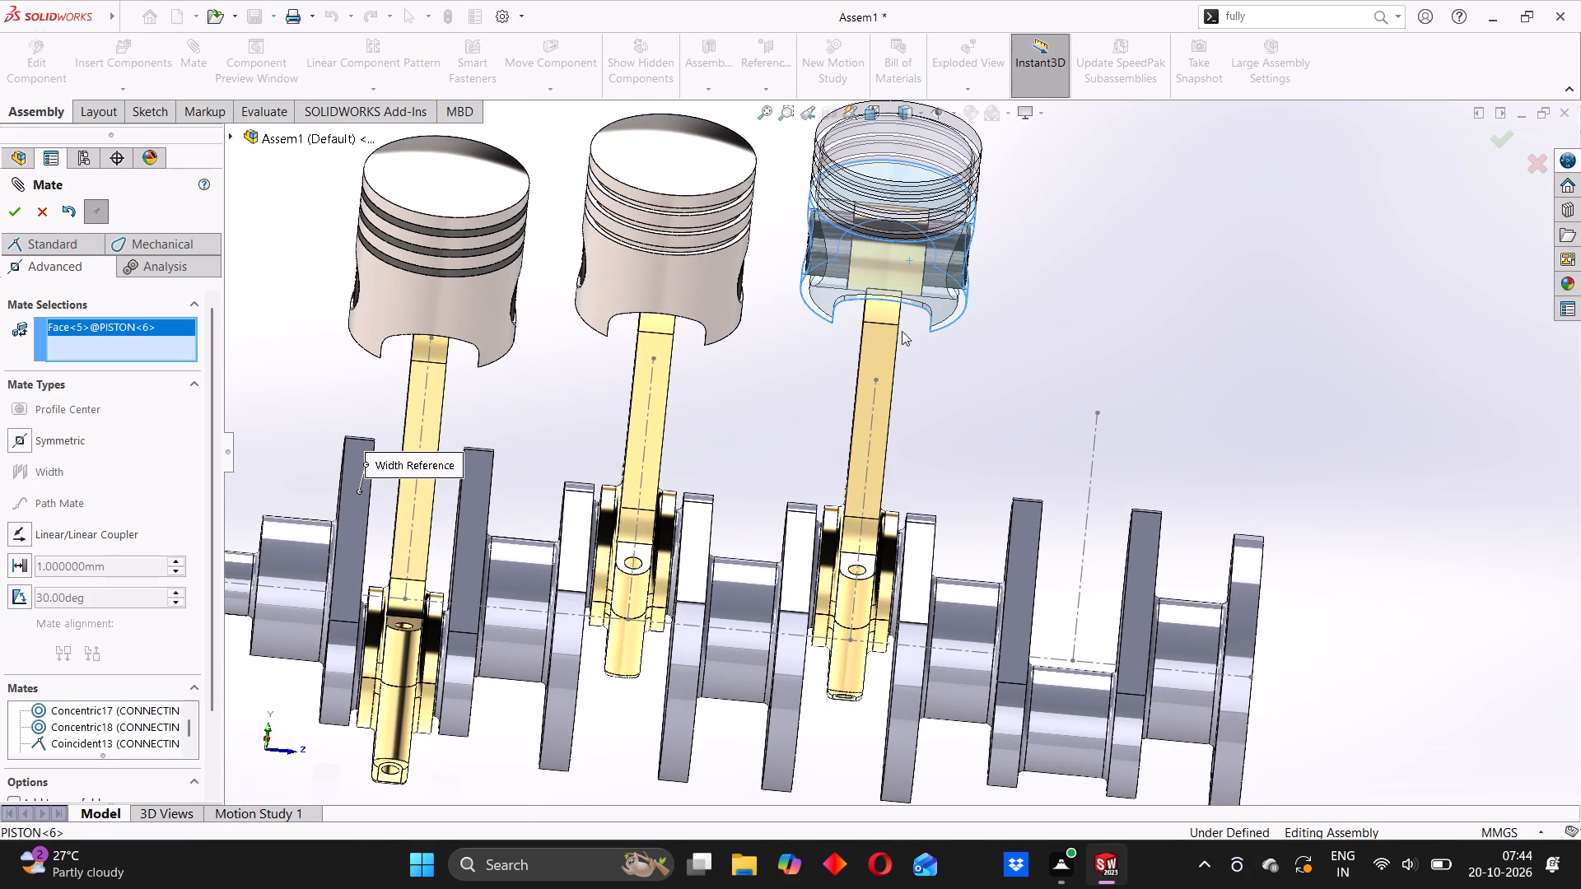
click(871, 414)
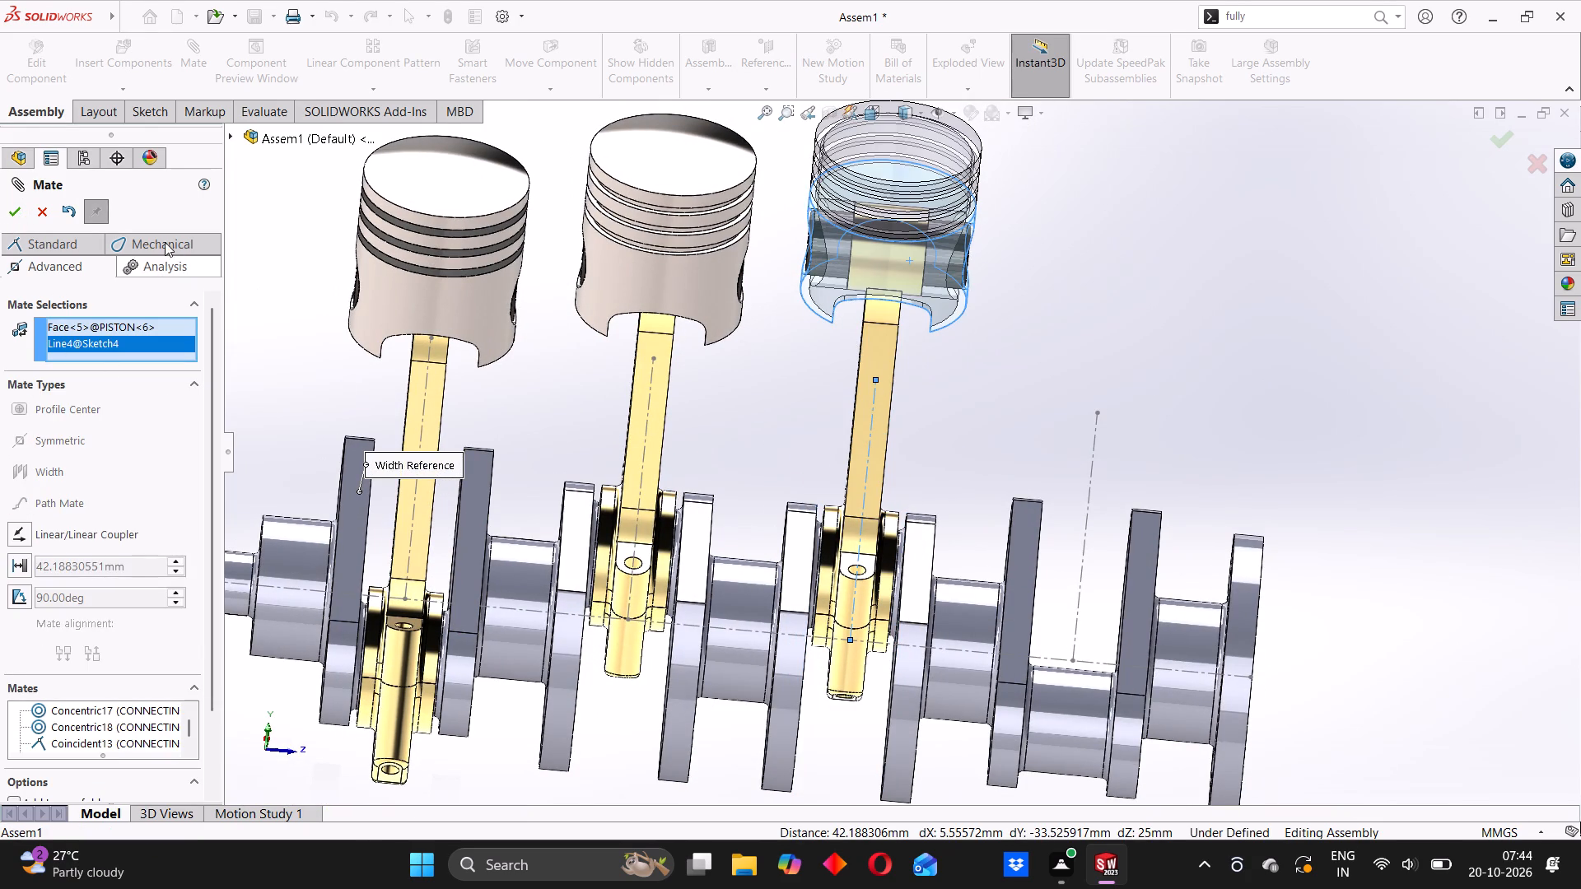
click(13, 208)
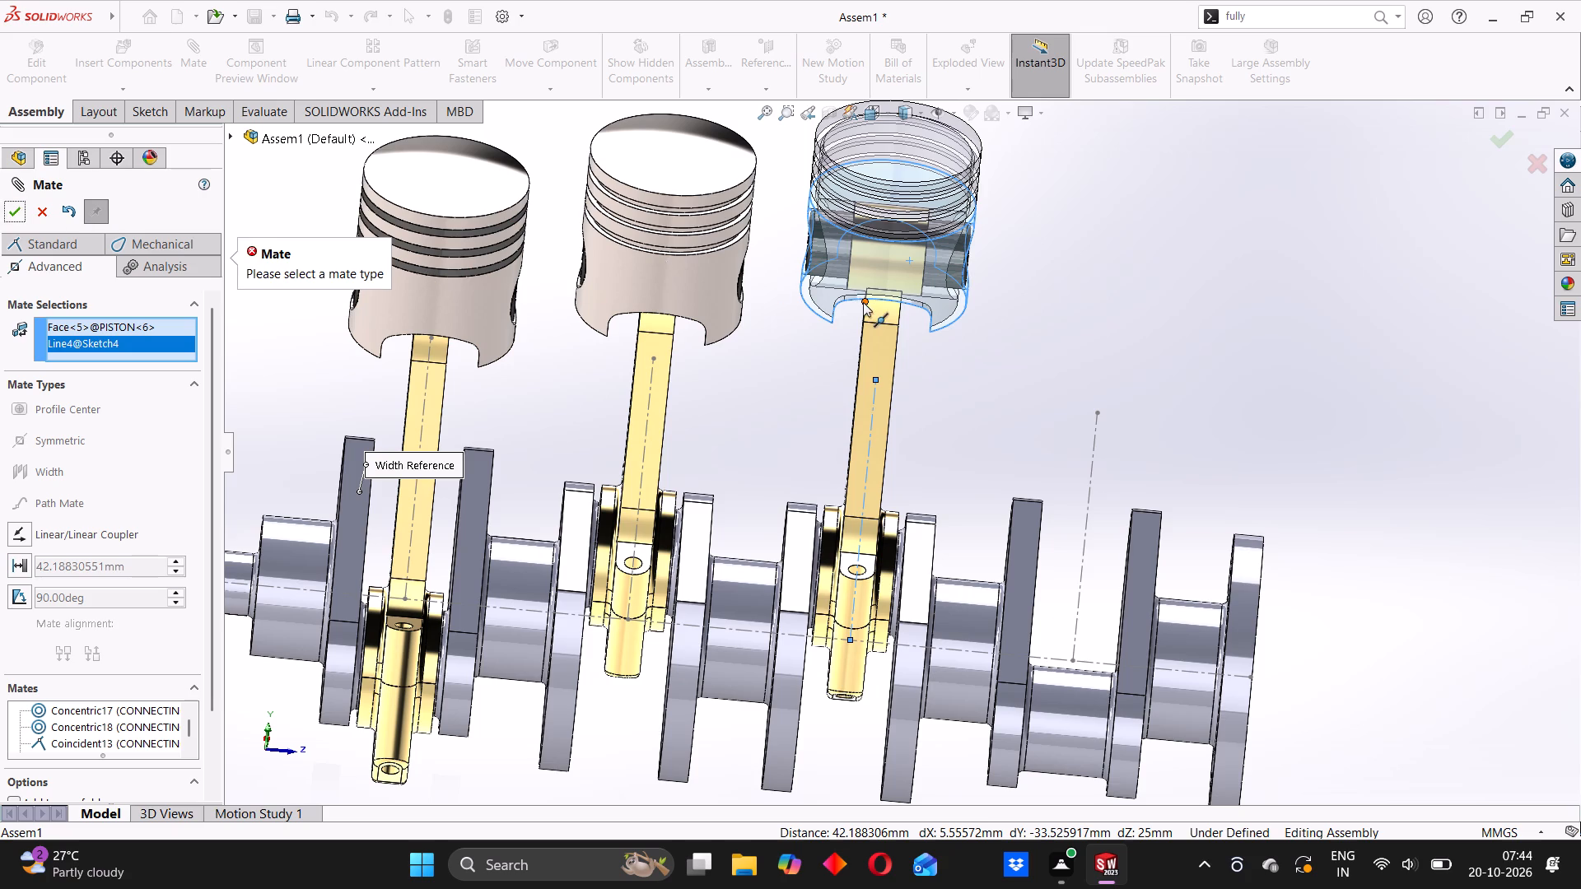
right_click(114, 331)
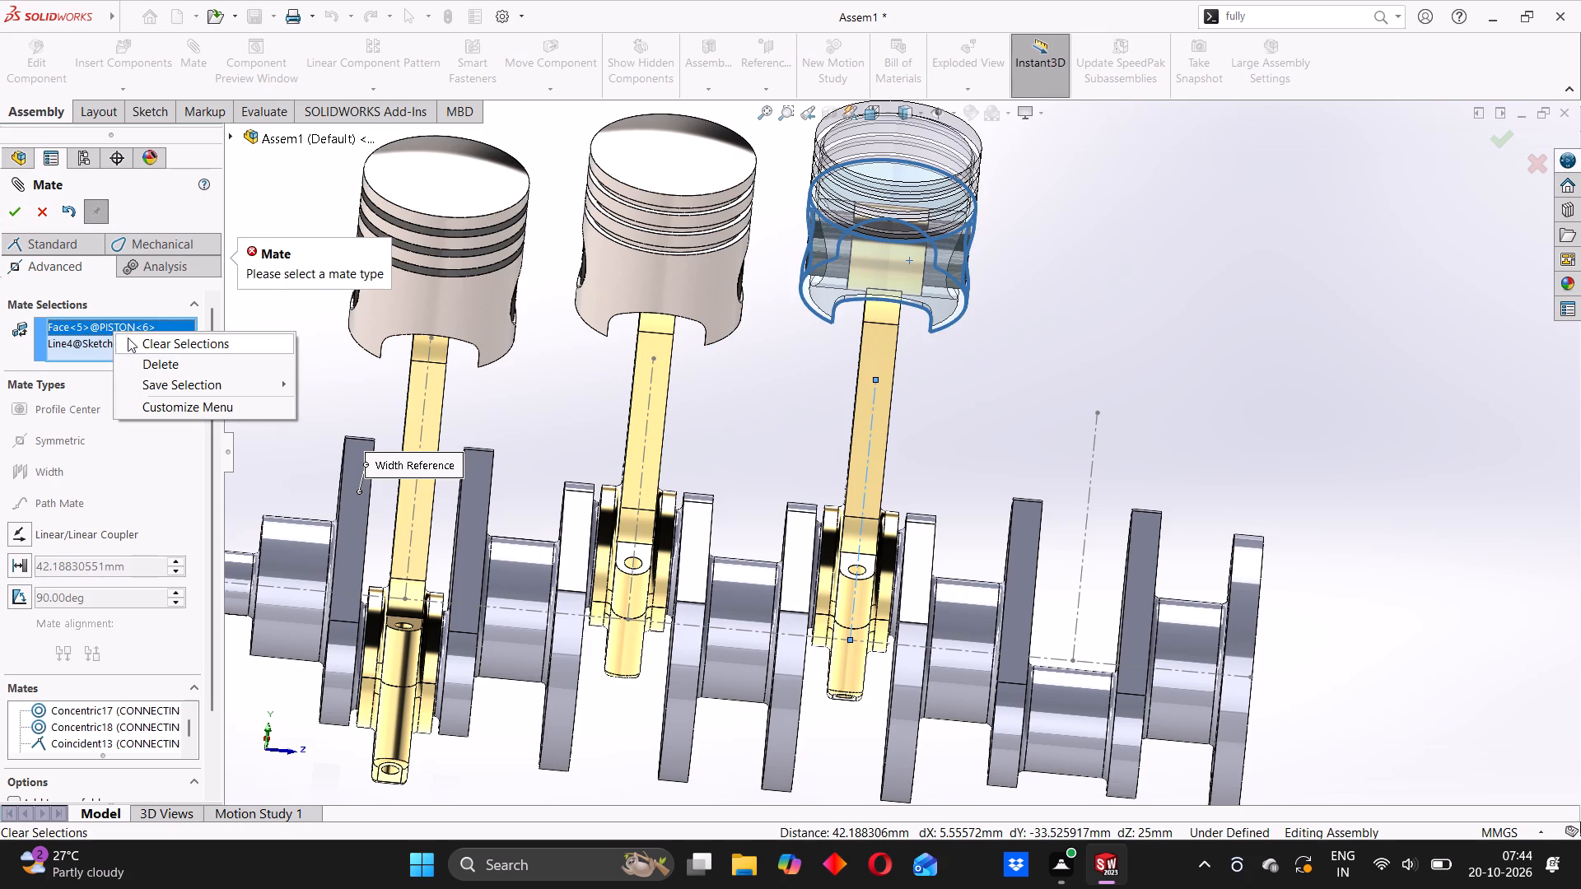
click(152, 363)
middle_drag(893, 389, 907, 311)
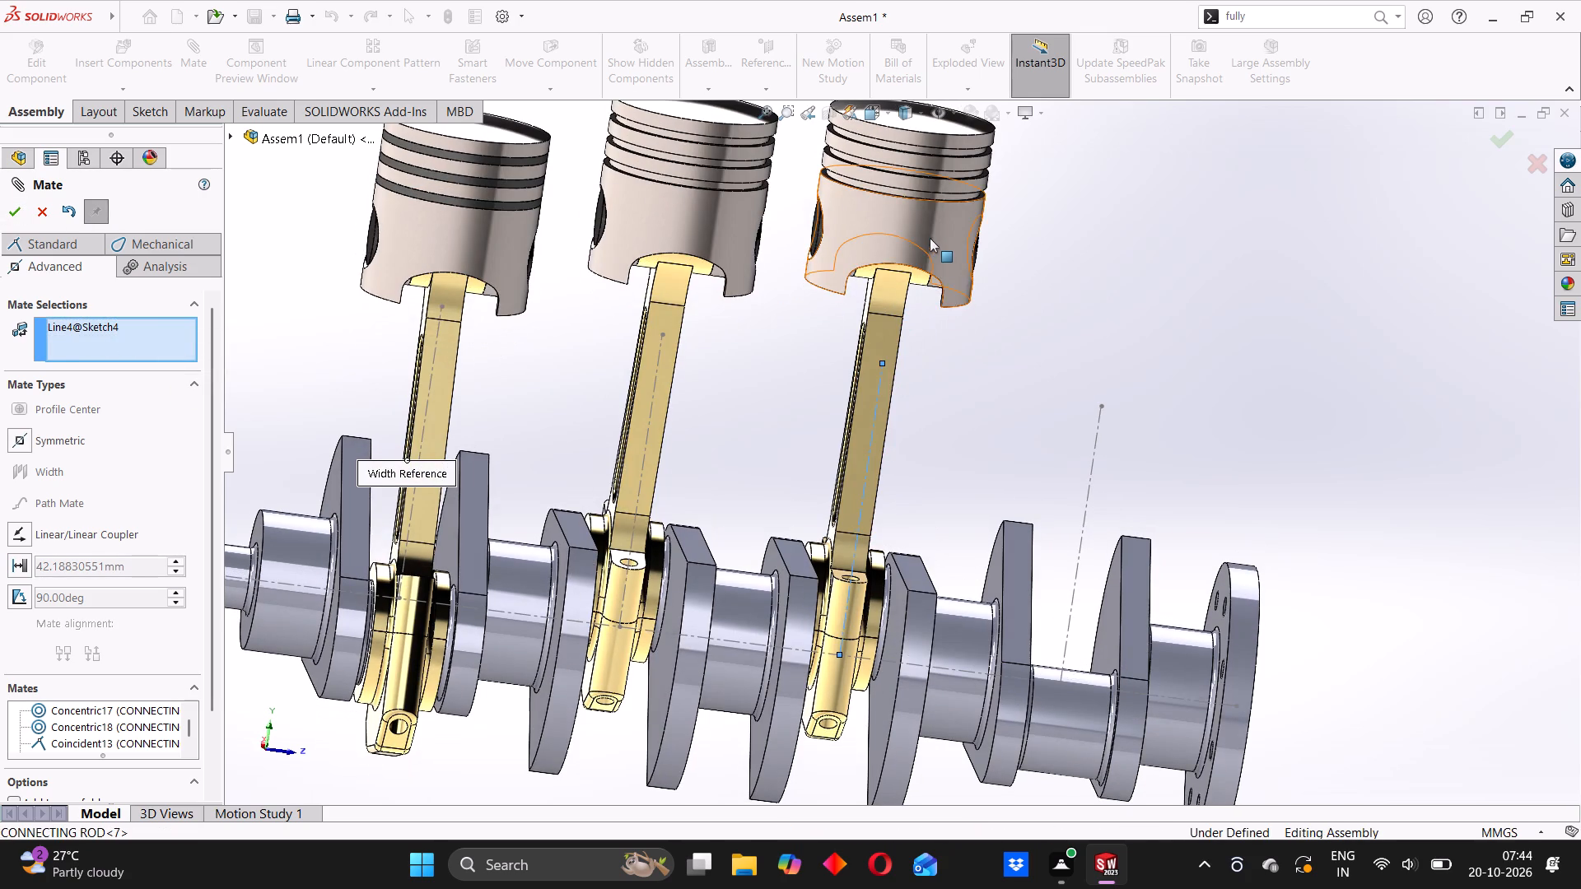
click(930, 235)
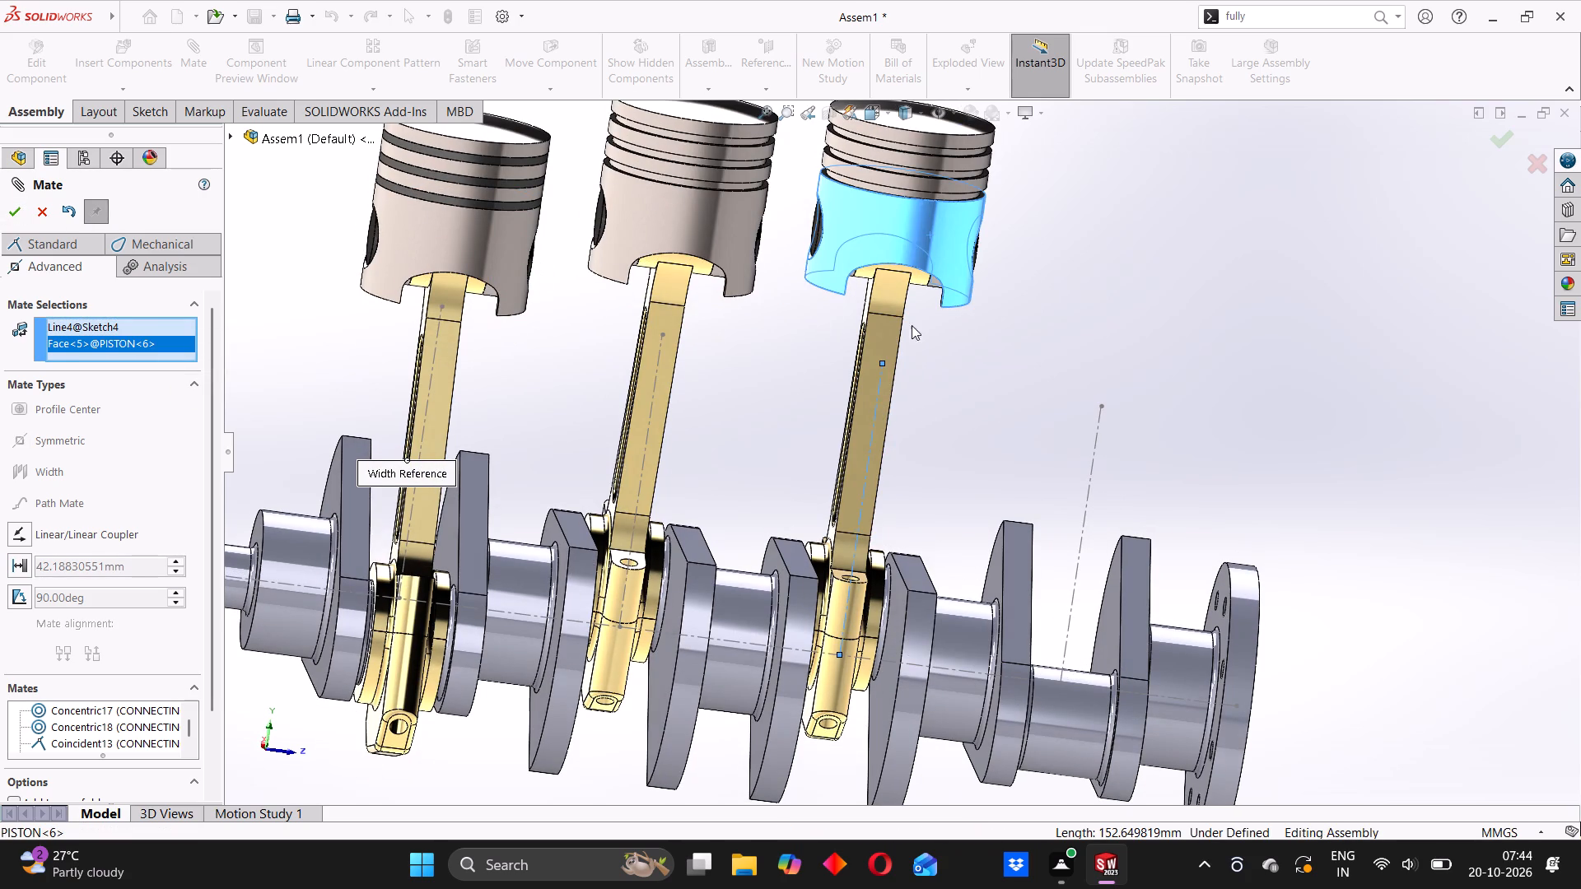
click(18, 207)
click(58, 249)
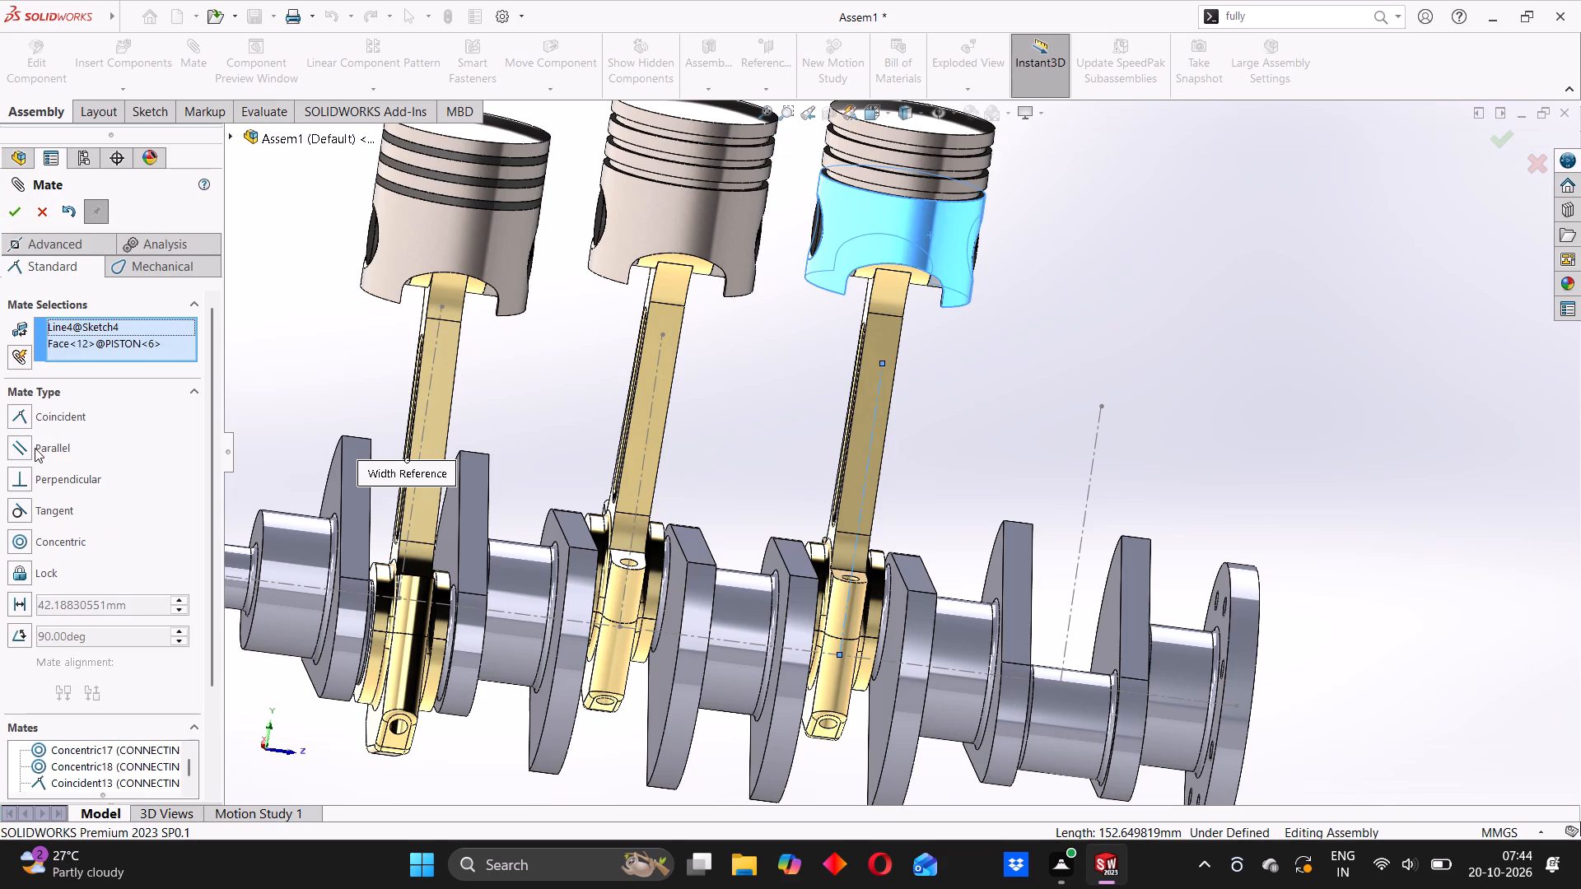
click(23, 544)
click(14, 208)
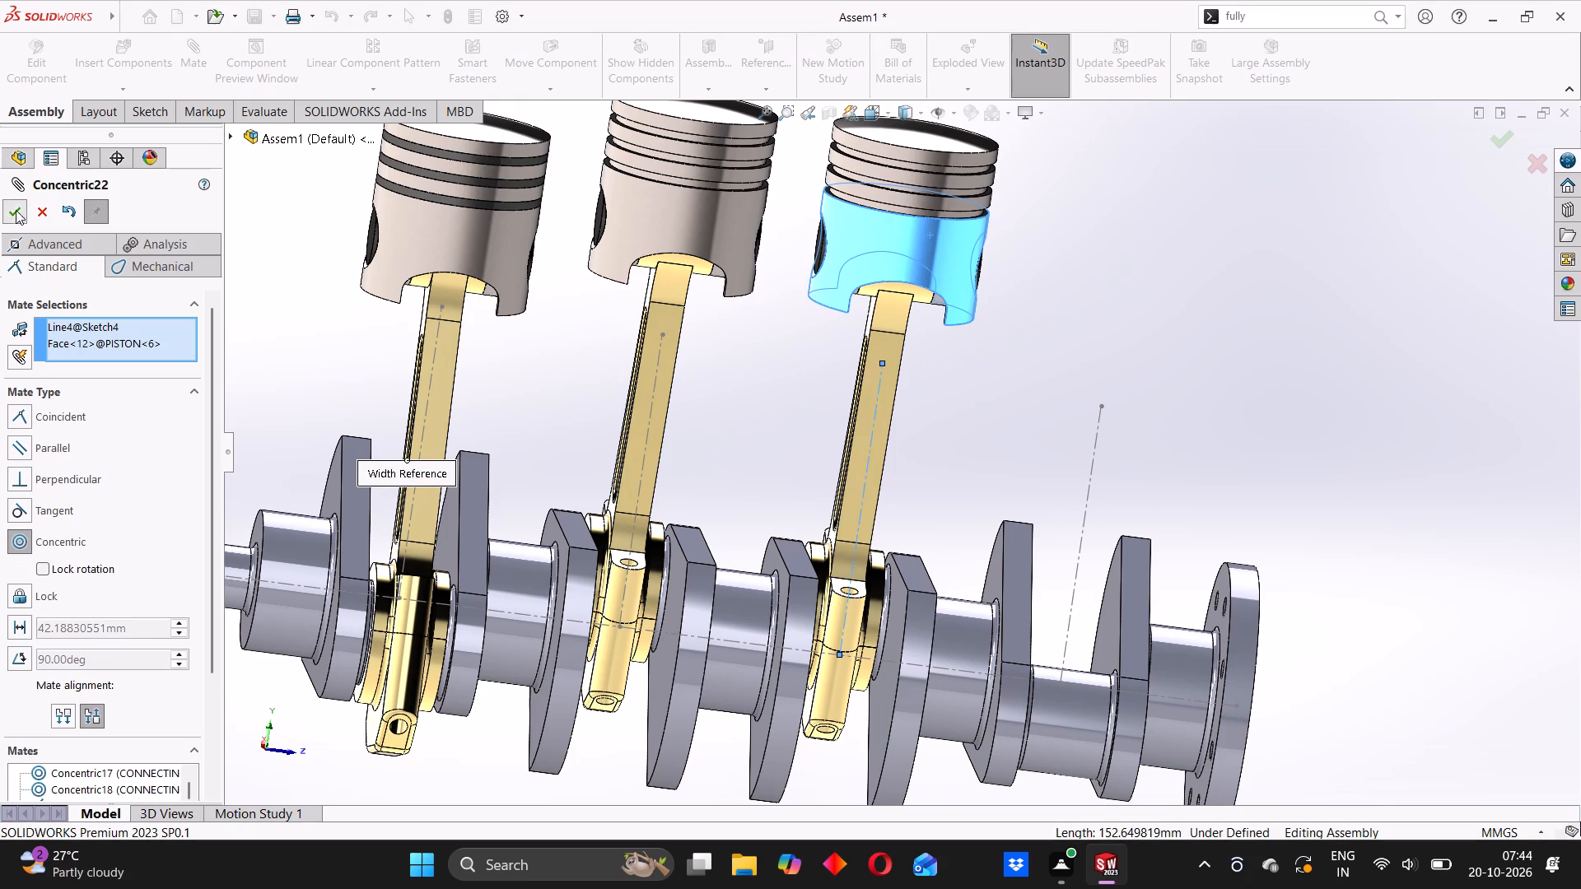
Turn the crankshaft to check the motion of the three piston and rod sets, inspect them from several angles, and finish mating.
scroll(1041, 340, up, 3)
scroll(874, 323, up, 2)
middle_drag(816, 356, 935, 388)
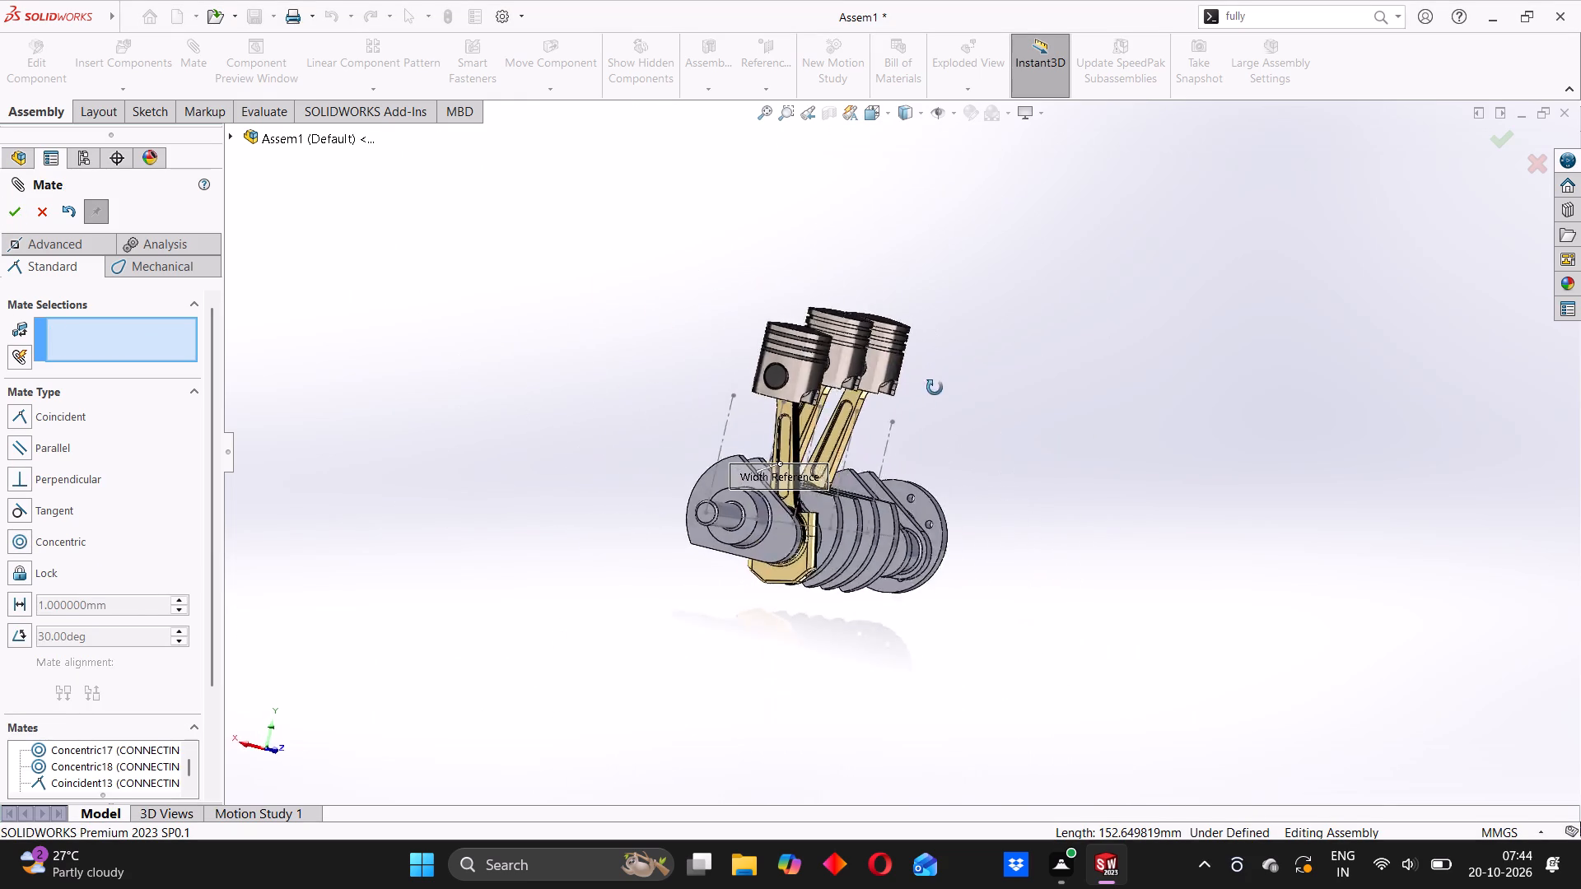
middle_drag(935, 388, 919, 418)
drag(710, 510, 730, 472)
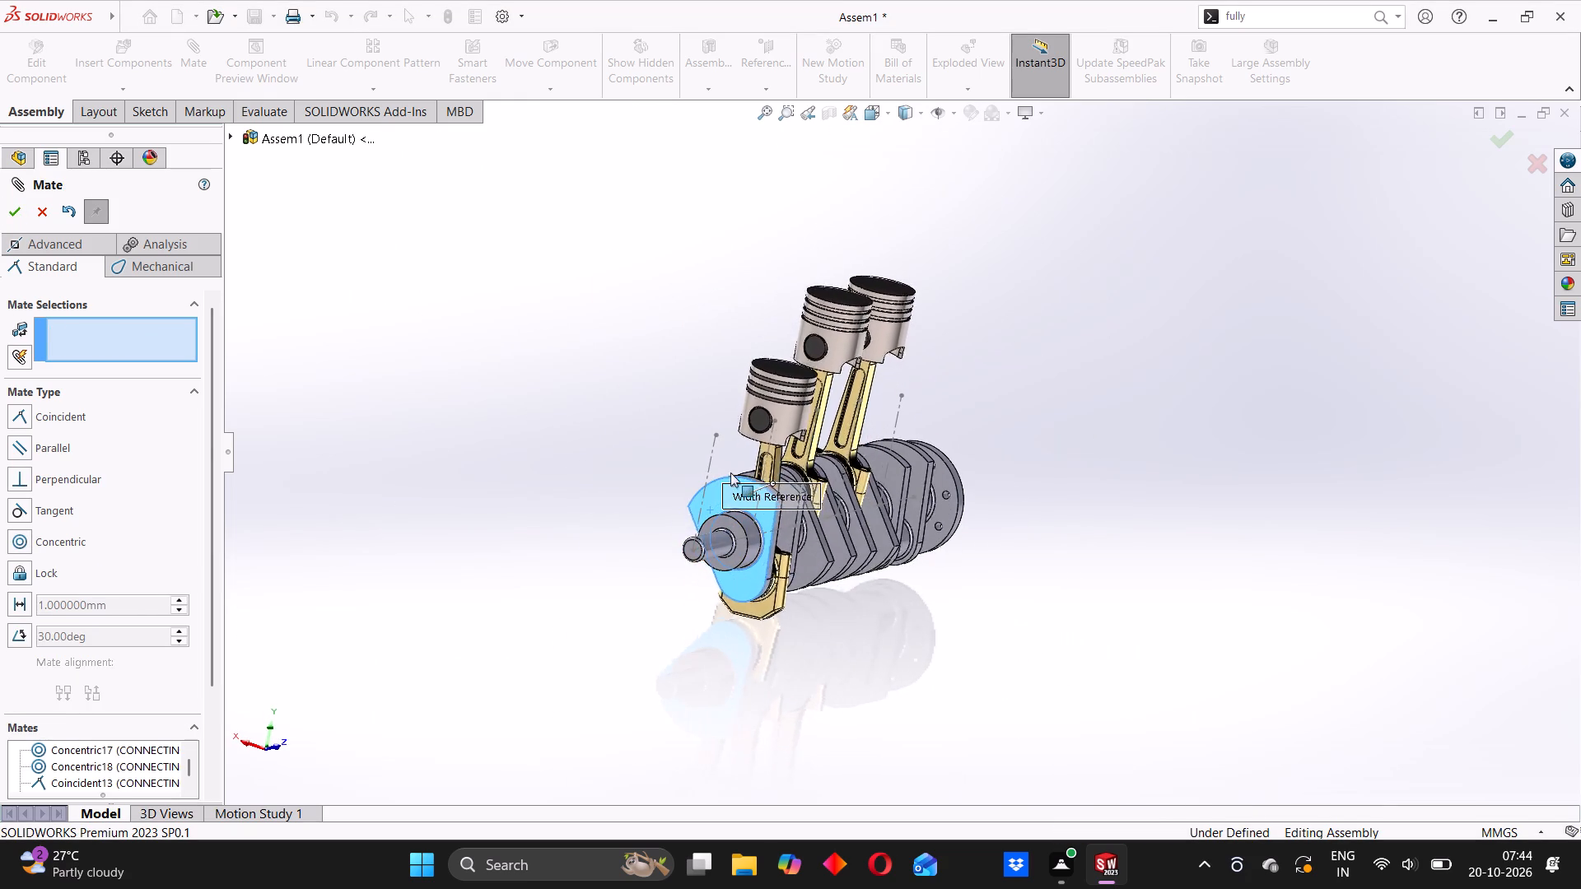
drag(730, 472, 795, 599)
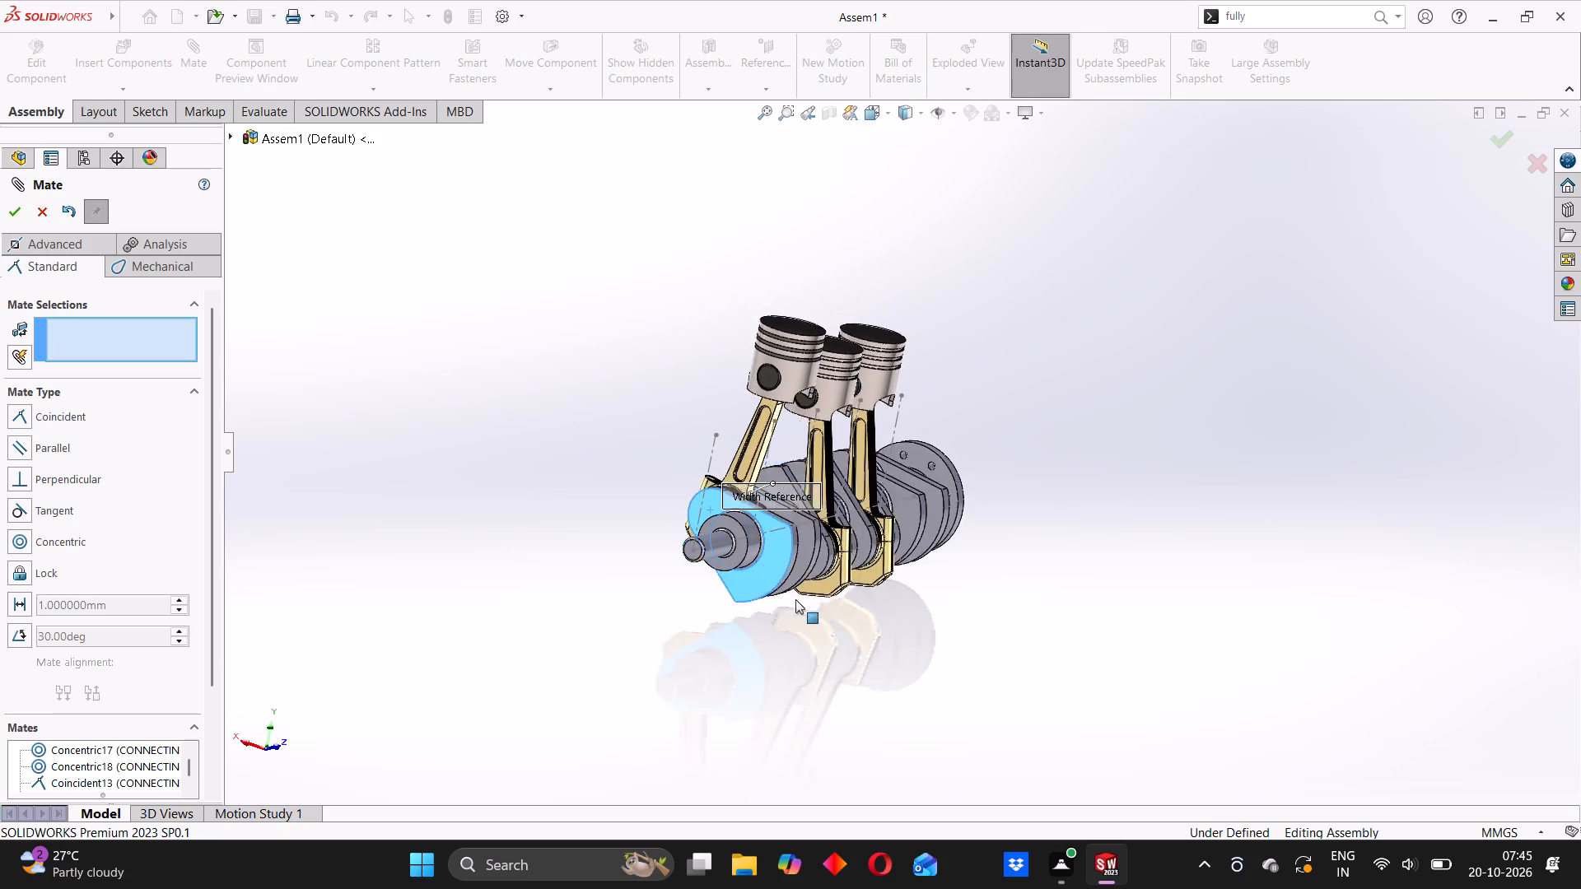
drag(795, 599, 846, 538)
middle_drag(942, 472, 814, 417)
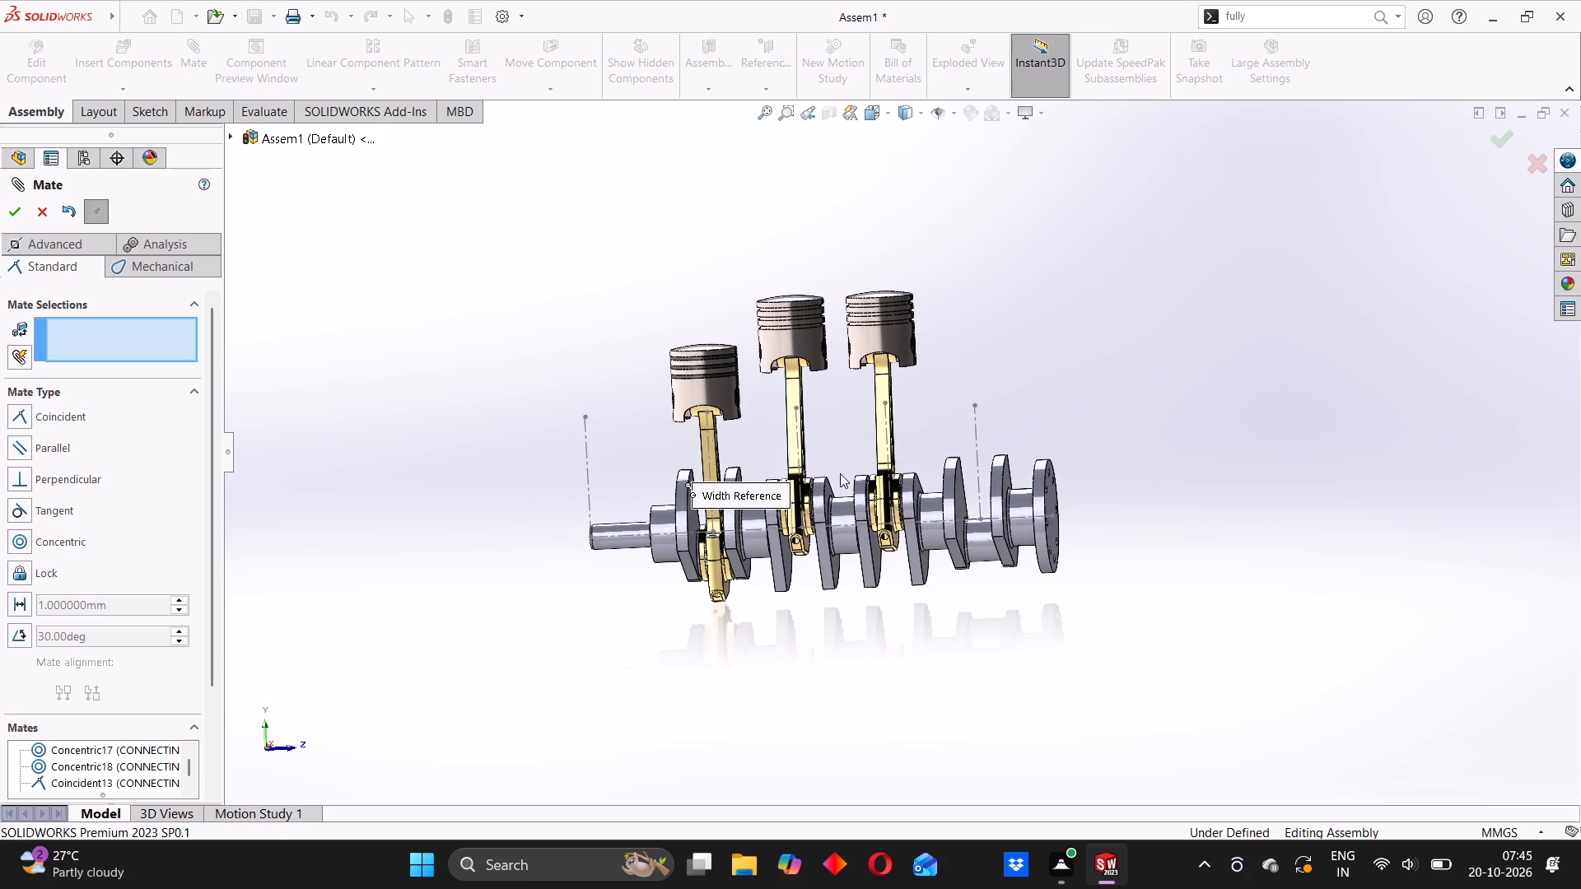
middle_drag(840, 473, 868, 513)
scroll(879, 472, down, 3)
middle_drag(832, 474, 832, 657)
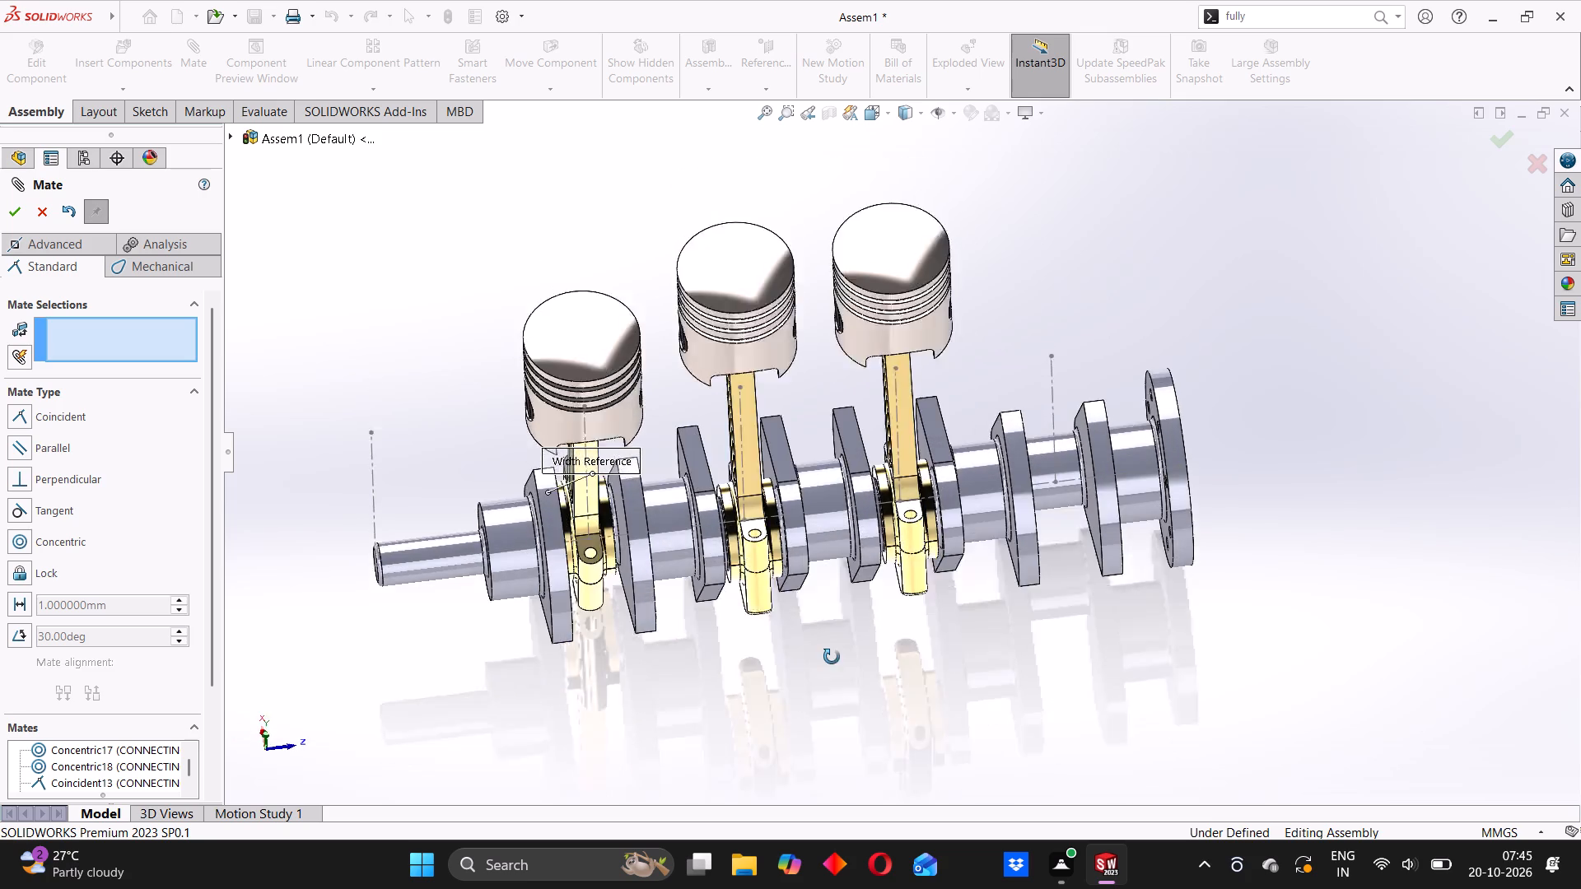
middle_drag(832, 657, 799, 426)
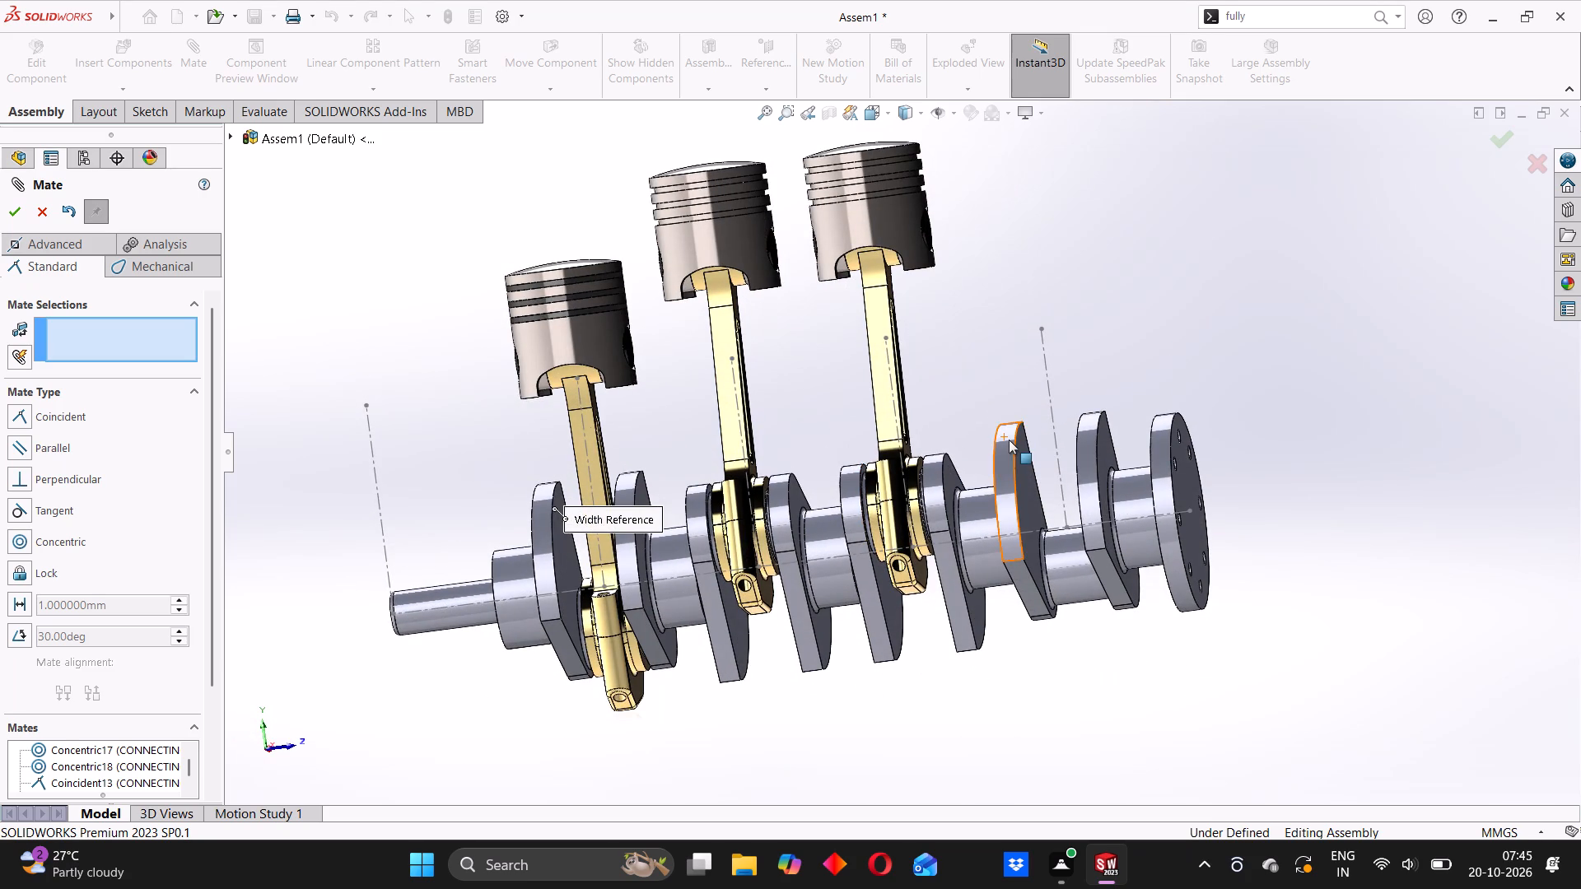
middle_drag(1009, 440, 982, 498)
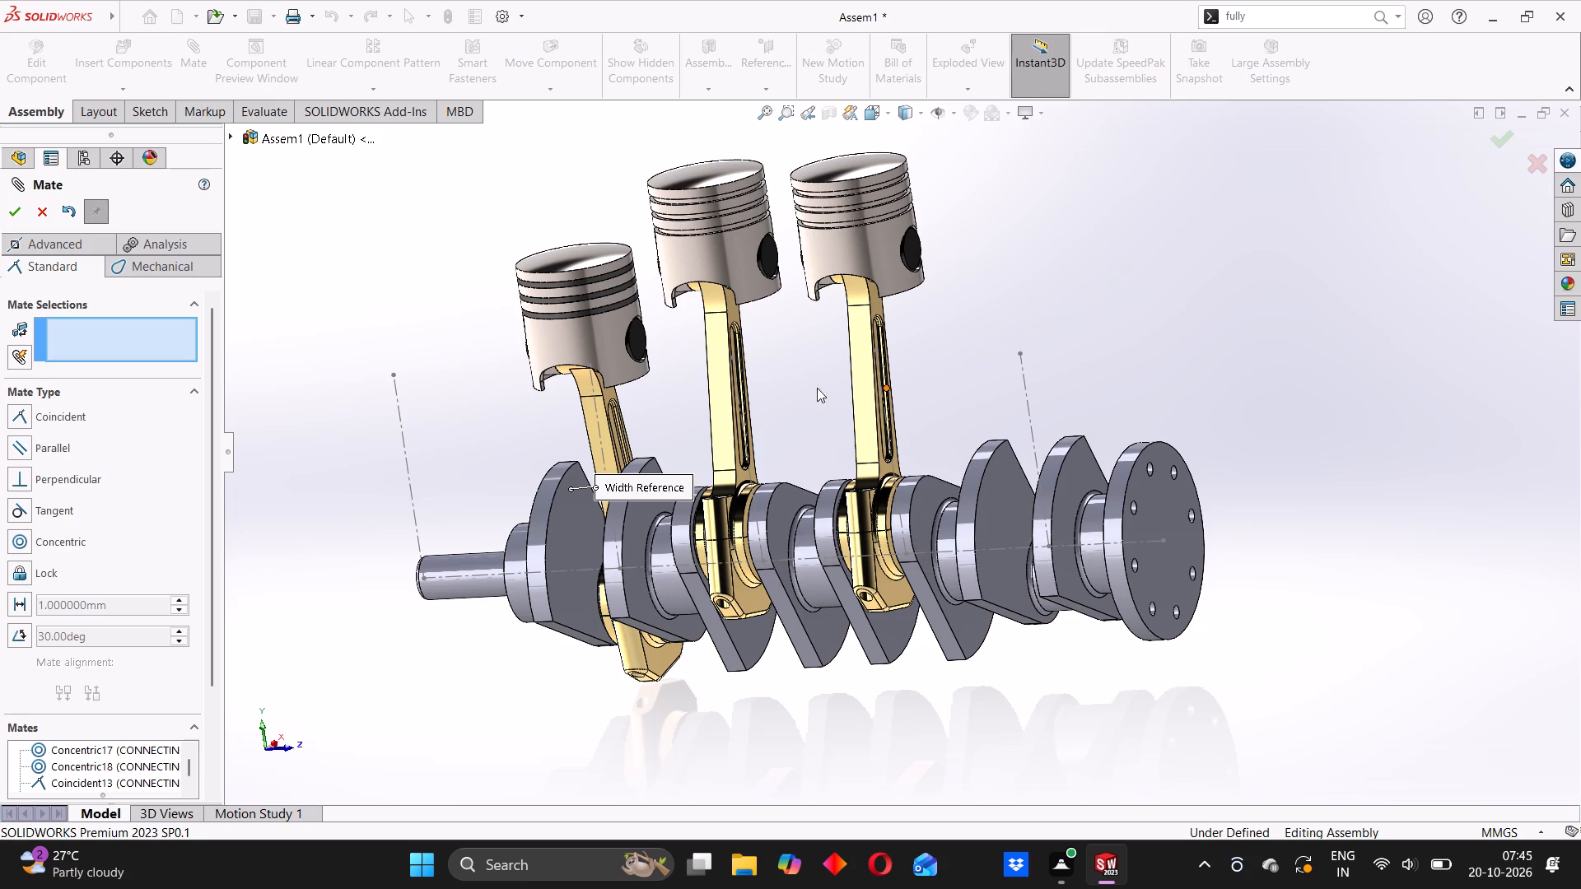
scroll(811, 408, up, 2)
middle_drag(822, 414, 922, 426)
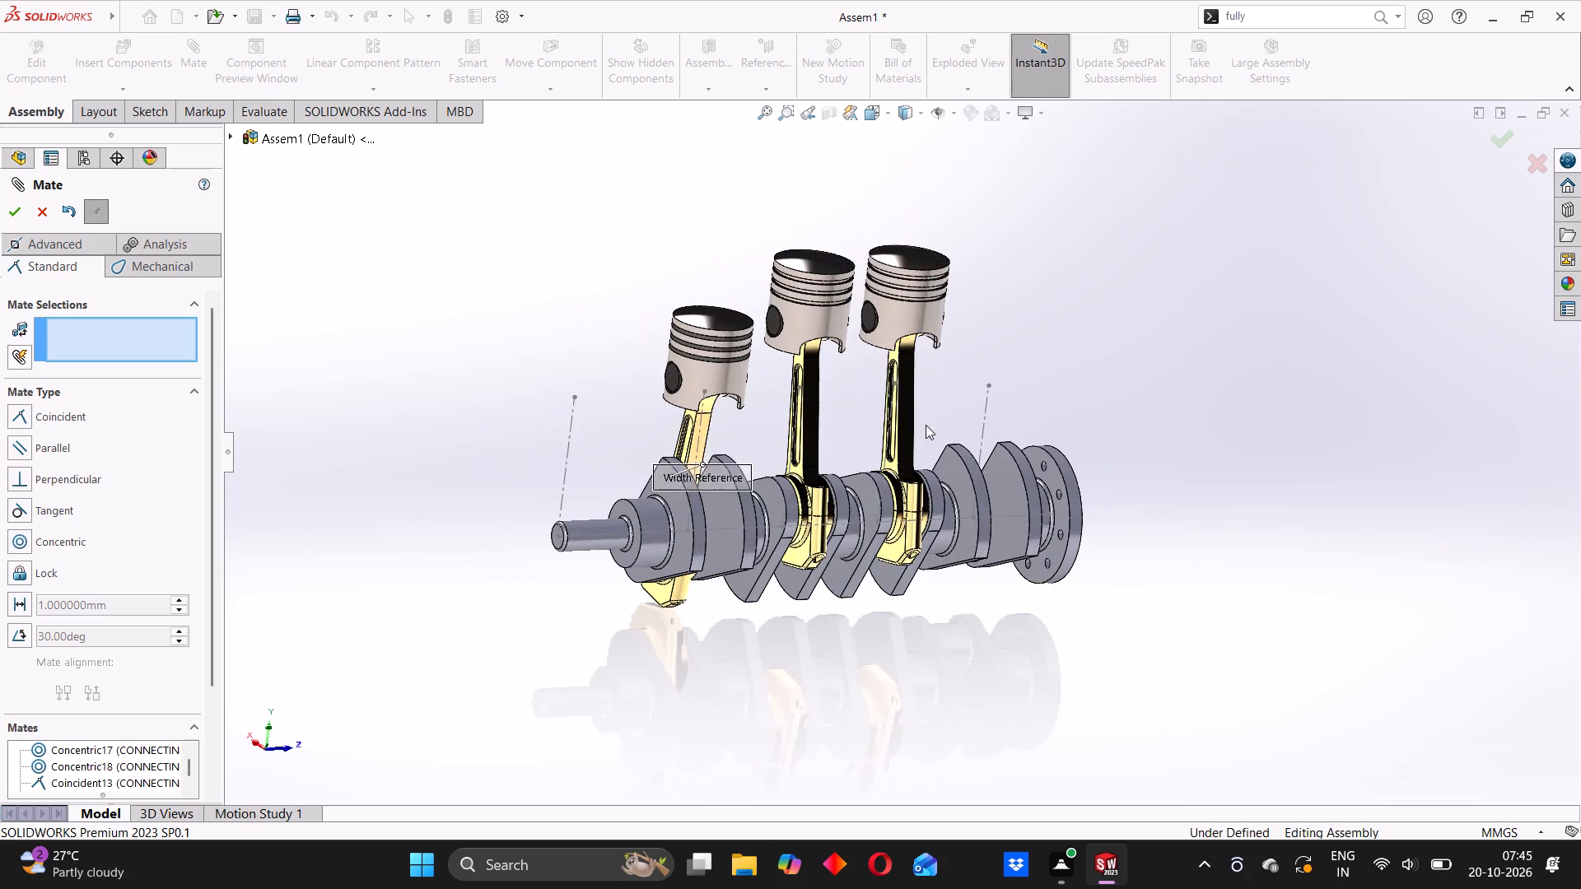
scroll(935, 417, down, 2)
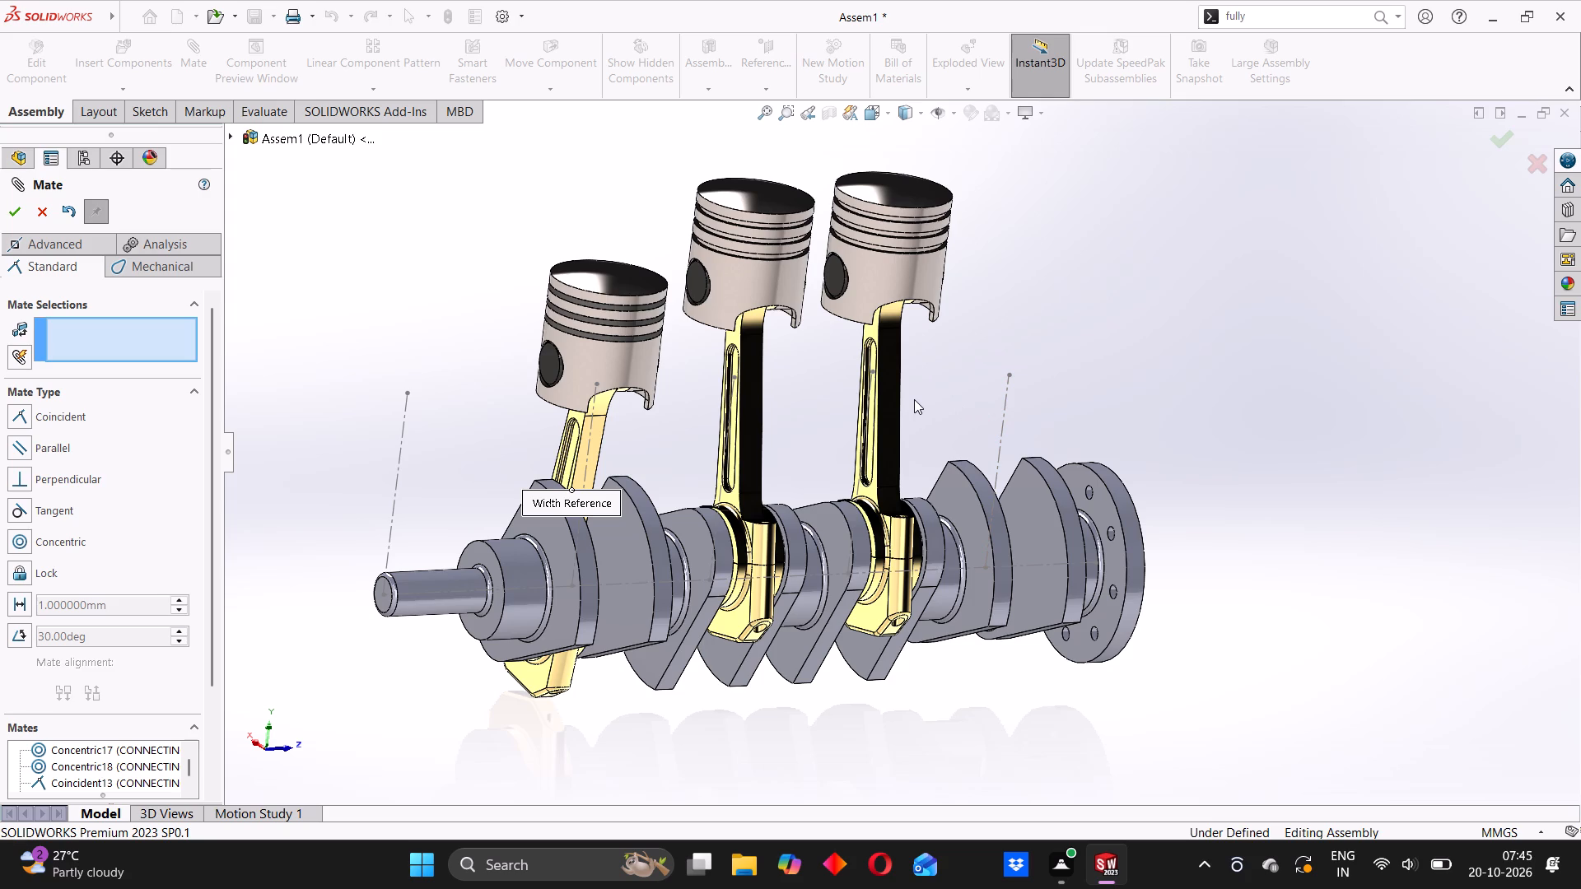
click(8, 208)
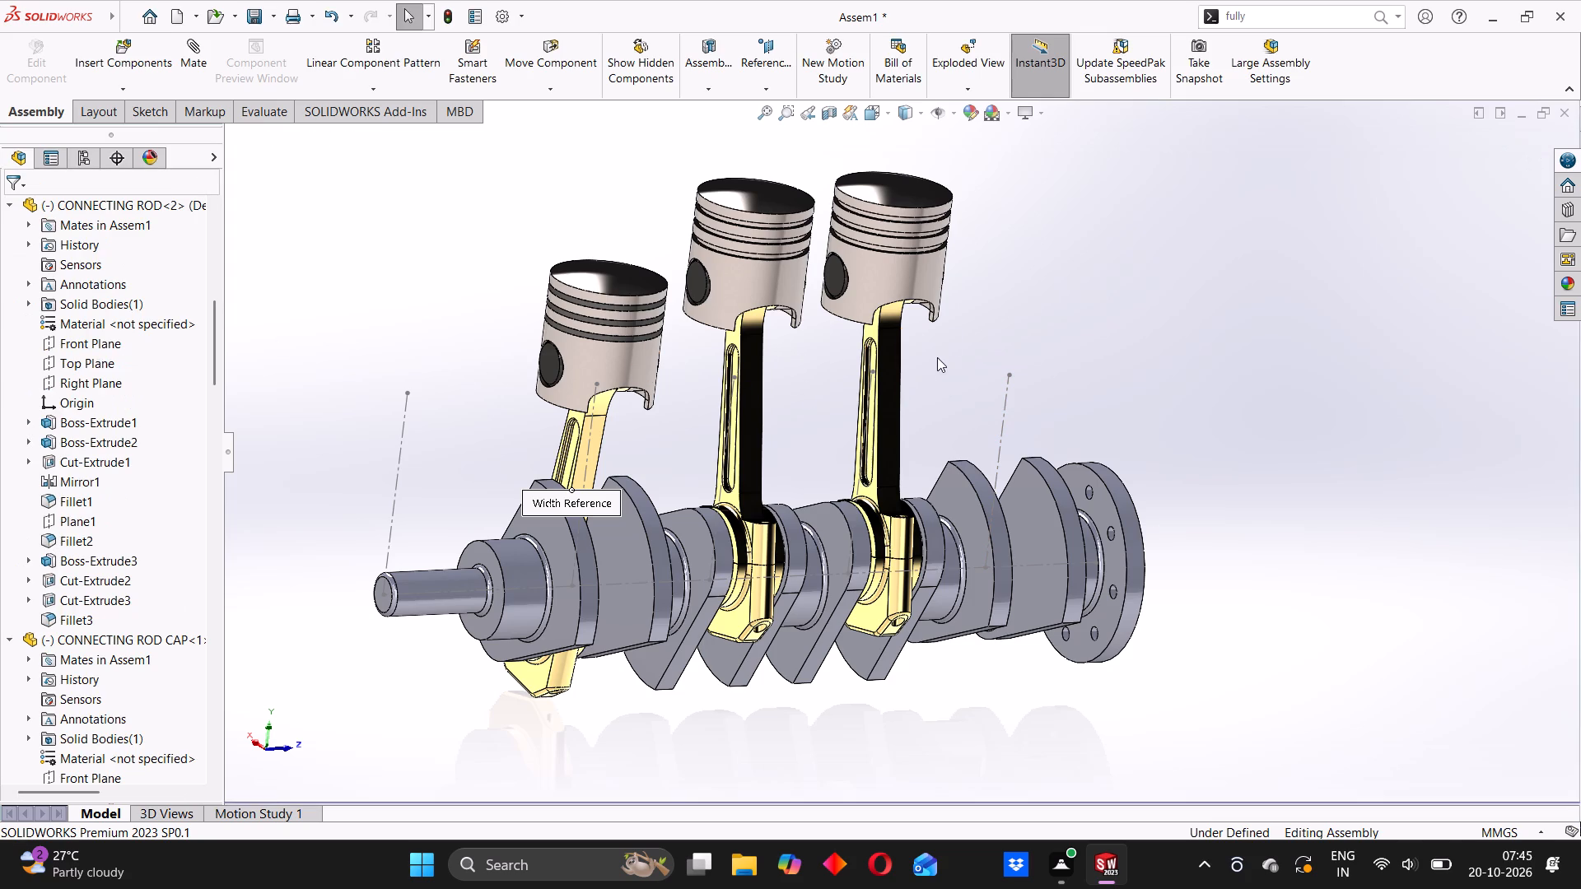
Place a copy of CONNECTING ROD<7> beyond the crankshaft's flanged end and a copy of PISTON<6> above the fourth throw.
middle_drag(945, 346, 905, 333)
ctrl+drag(885, 367, 923, 368)
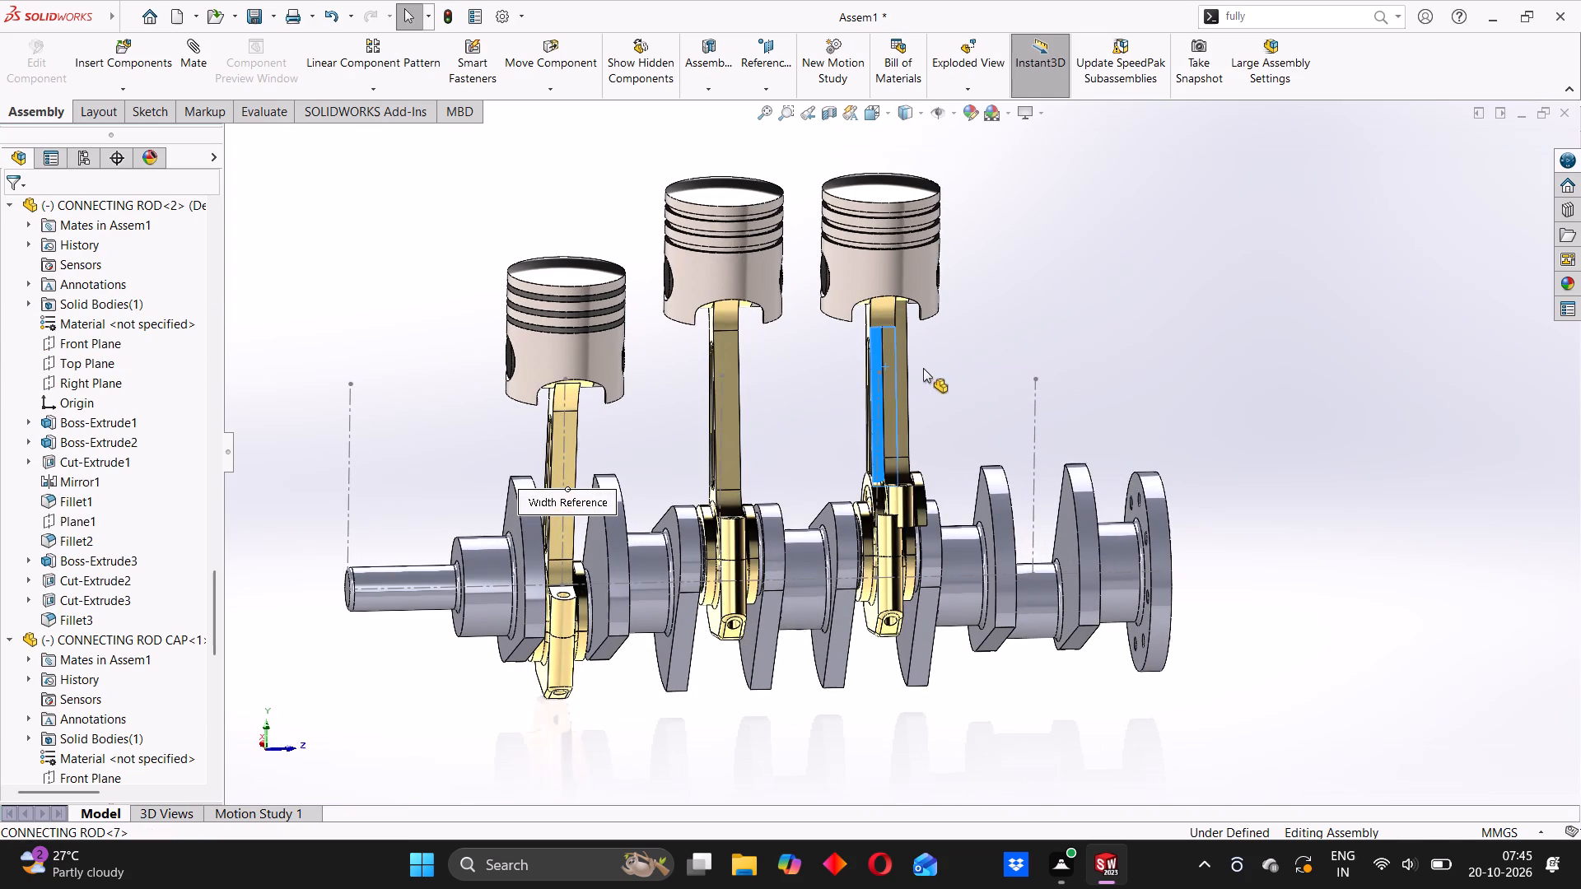
ctrl+drag(923, 368, 1243, 365)
ctrl+drag(873, 264, 1138, 220)
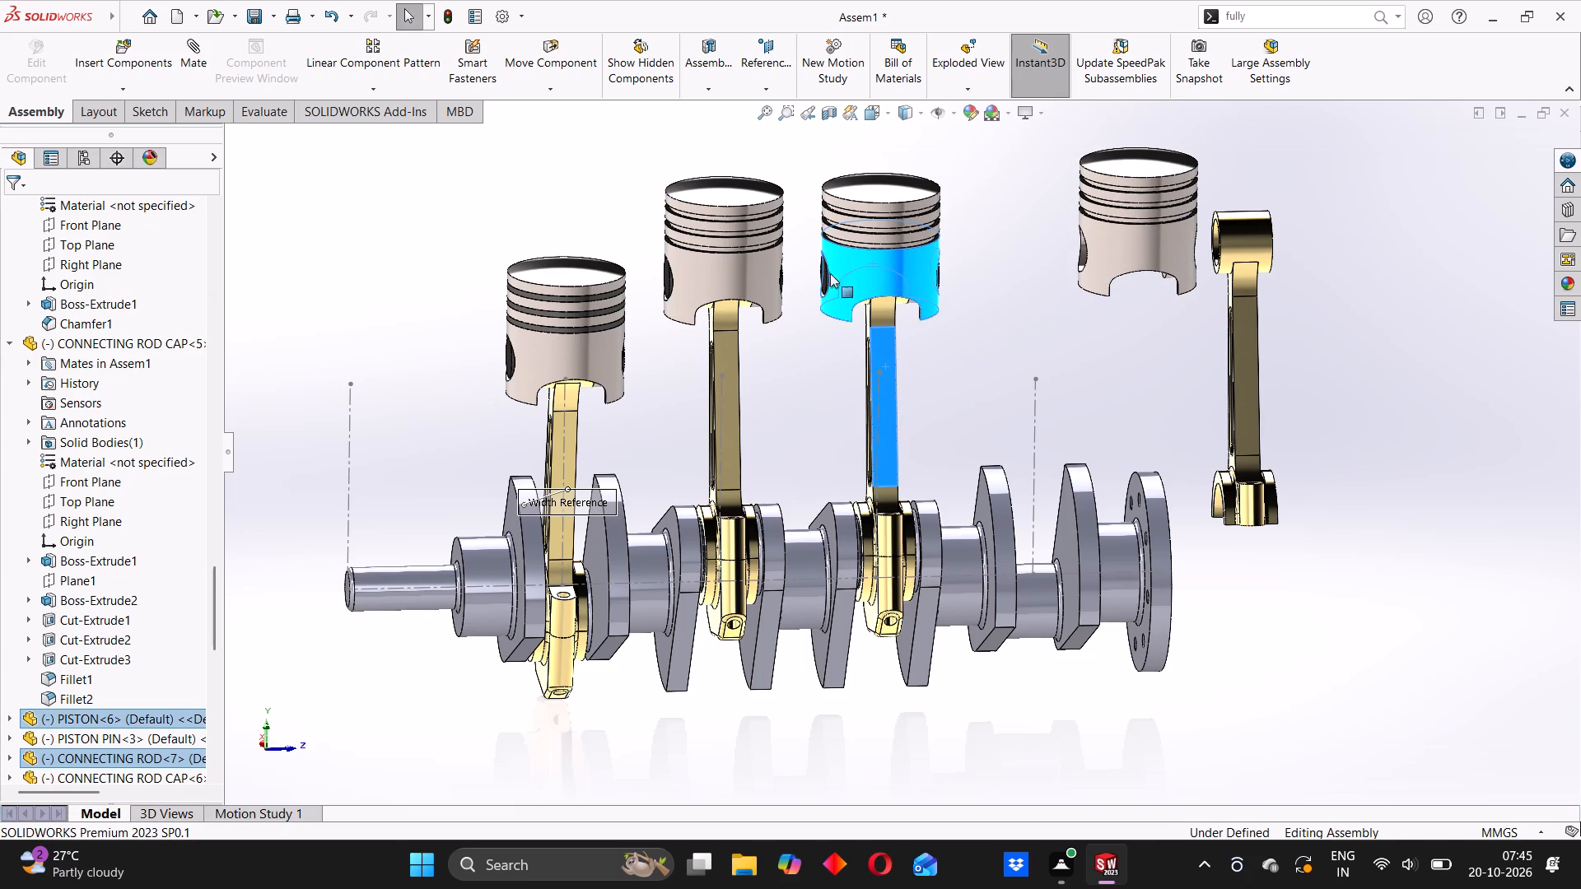
ctrl+middle_drag(942, 288, 915, 285)
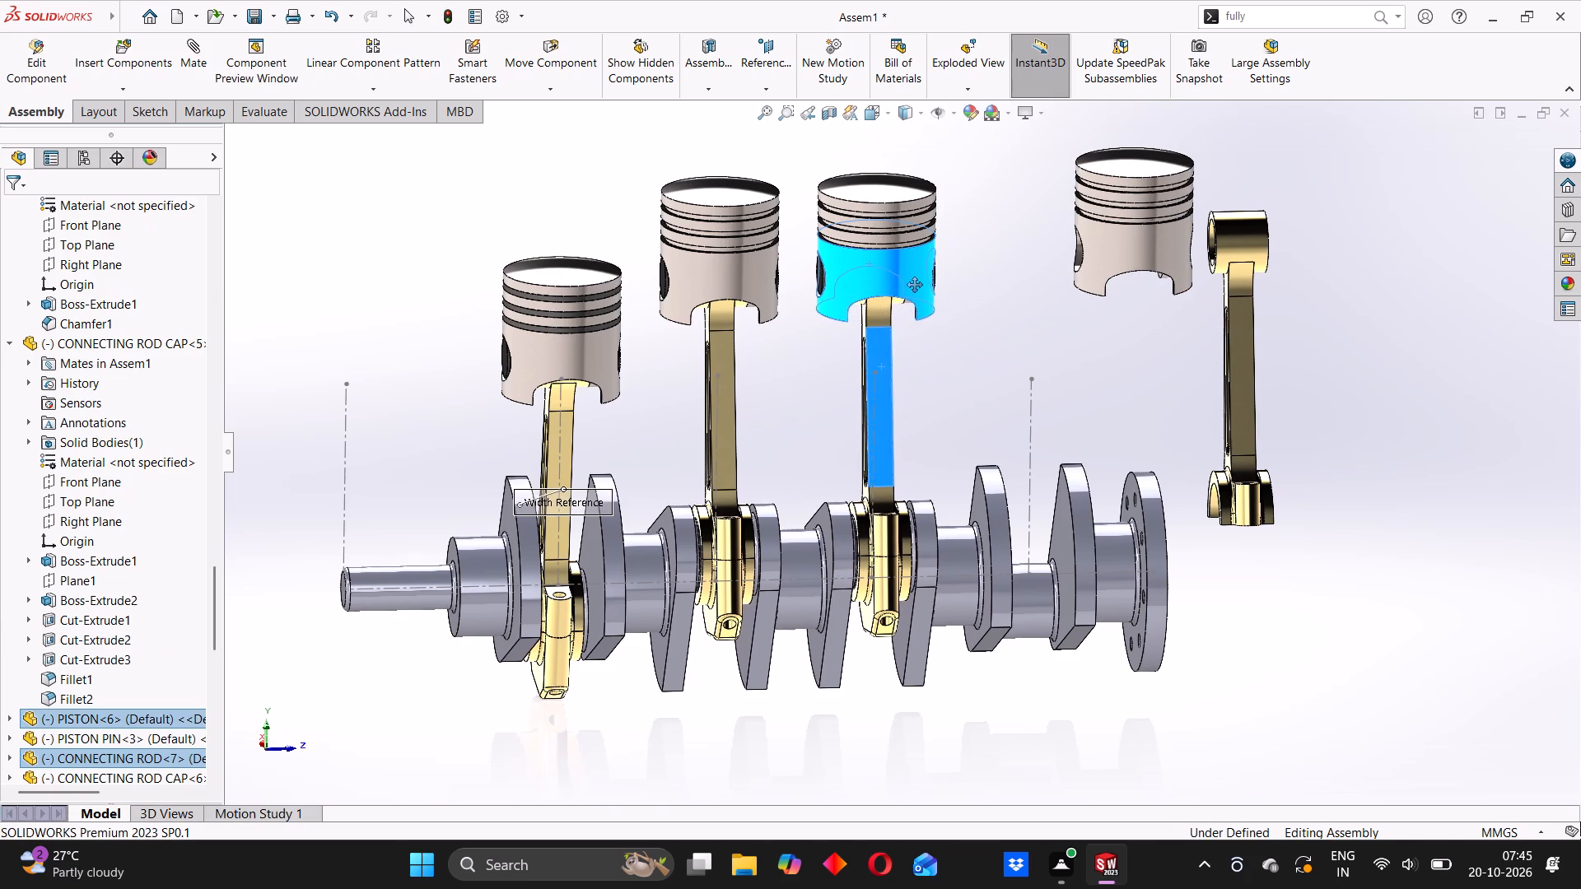
Place a copy of PISTON PIN<3> between the third piston and the PISTON<7> copy.
ctrl+middle_drag(915, 285, 885, 285)
middle_drag(940, 314, 879, 351)
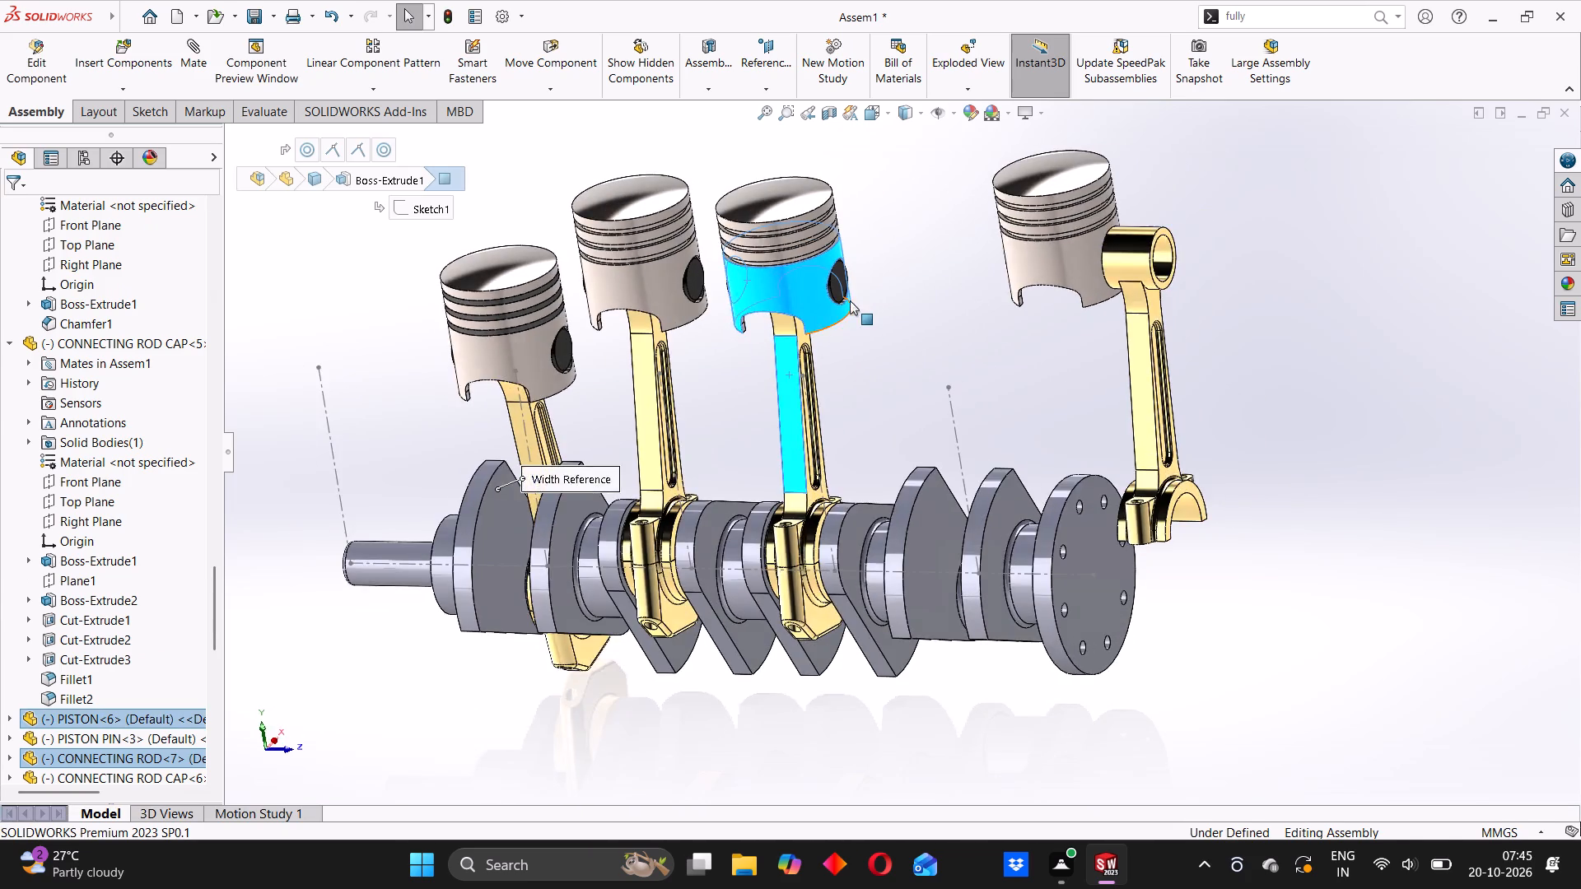
scroll(850, 299, down, 4)
ctrl+drag(843, 290, 1079, 253)
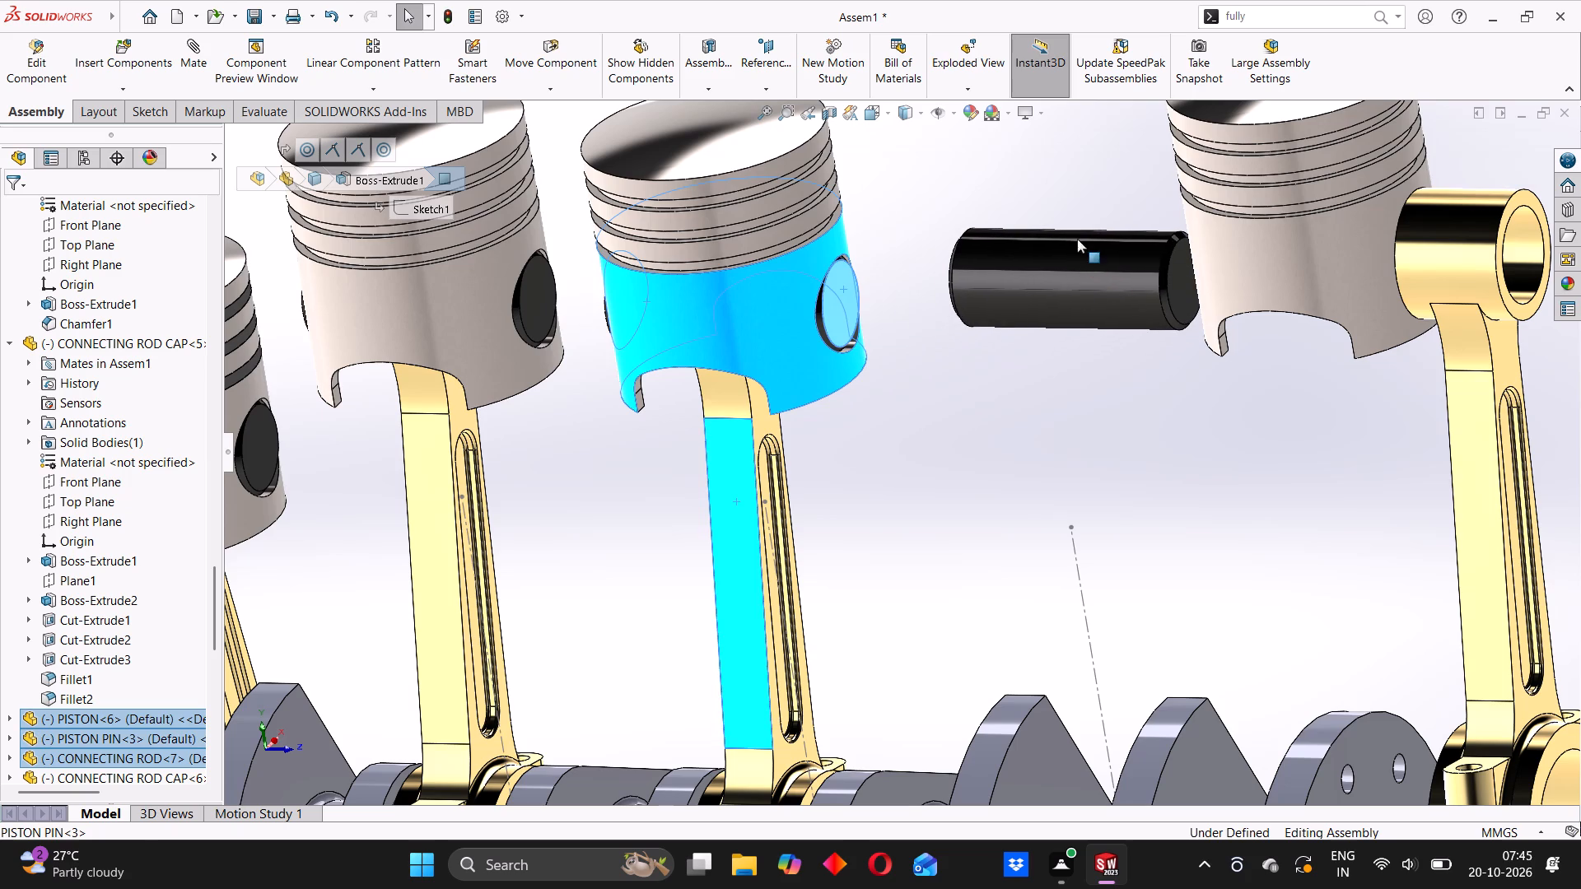
Place a copy of CONNECTING ROD CAP<6> just below the big end of CONNECTING ROD<8>.
scroll(1060, 342, up, 2)
scroll(945, 397, up, 6)
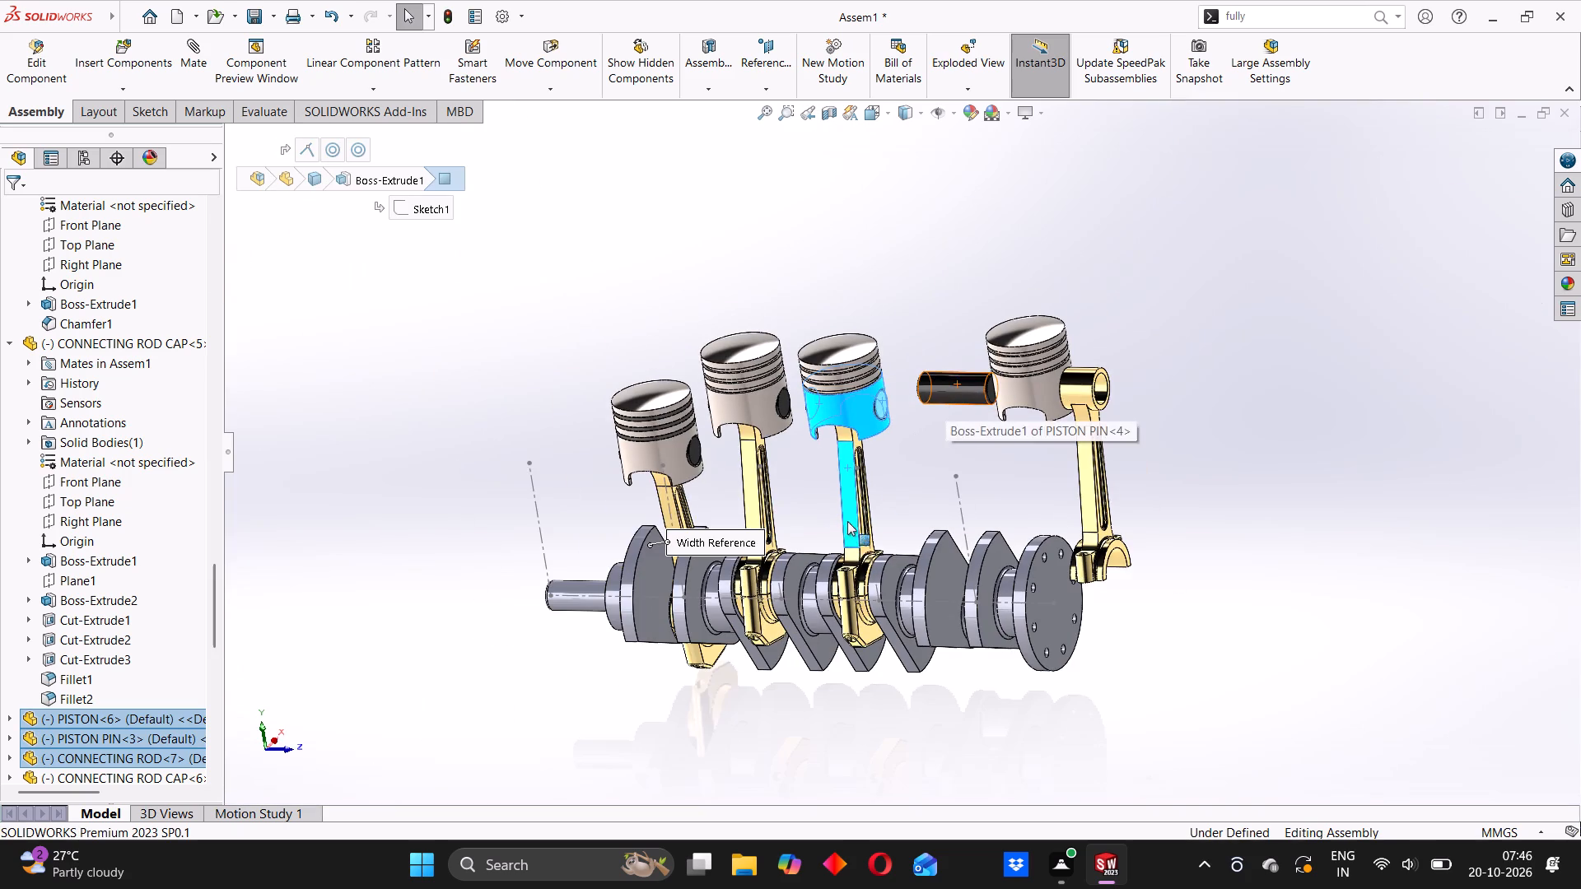
middle_drag(850, 556, 901, 524)
ctrl+drag(871, 617, 918, 612)
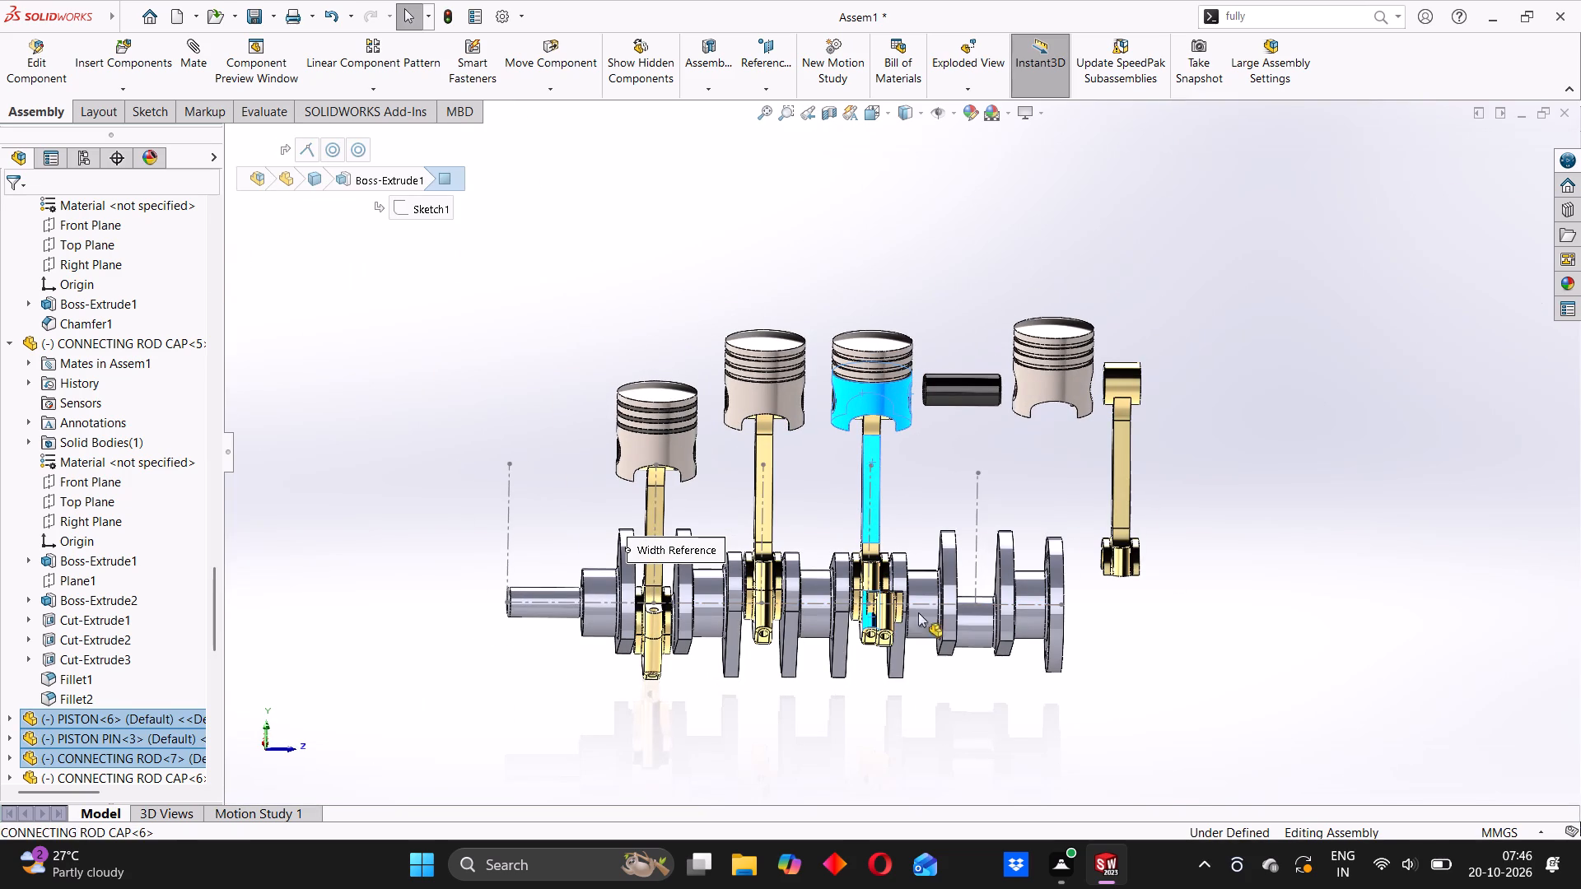
ctrl+drag(918, 612, 1116, 606)
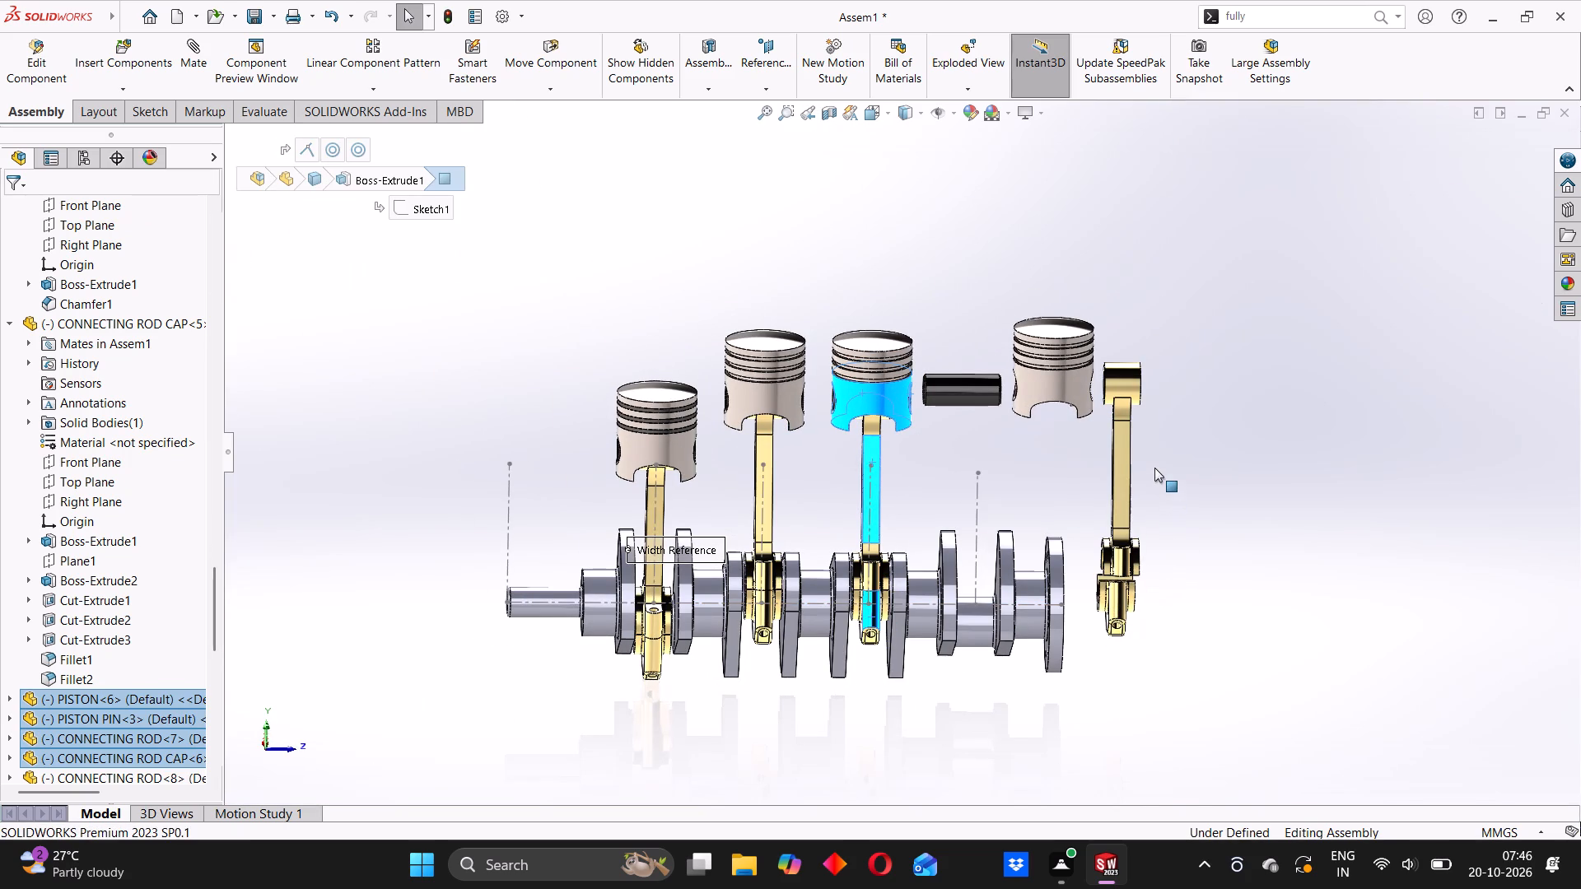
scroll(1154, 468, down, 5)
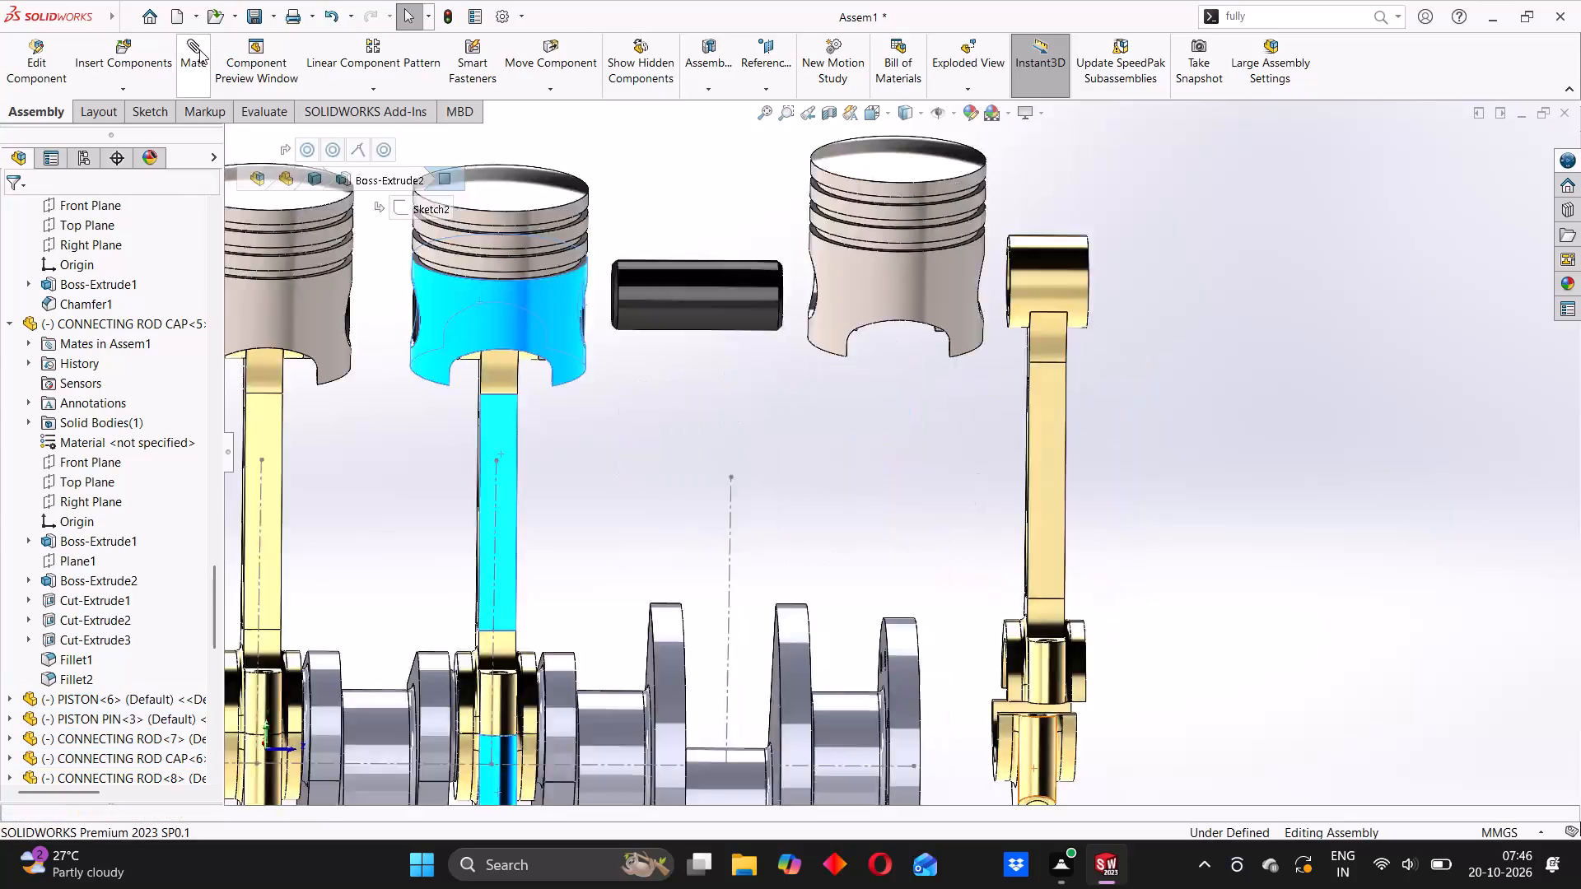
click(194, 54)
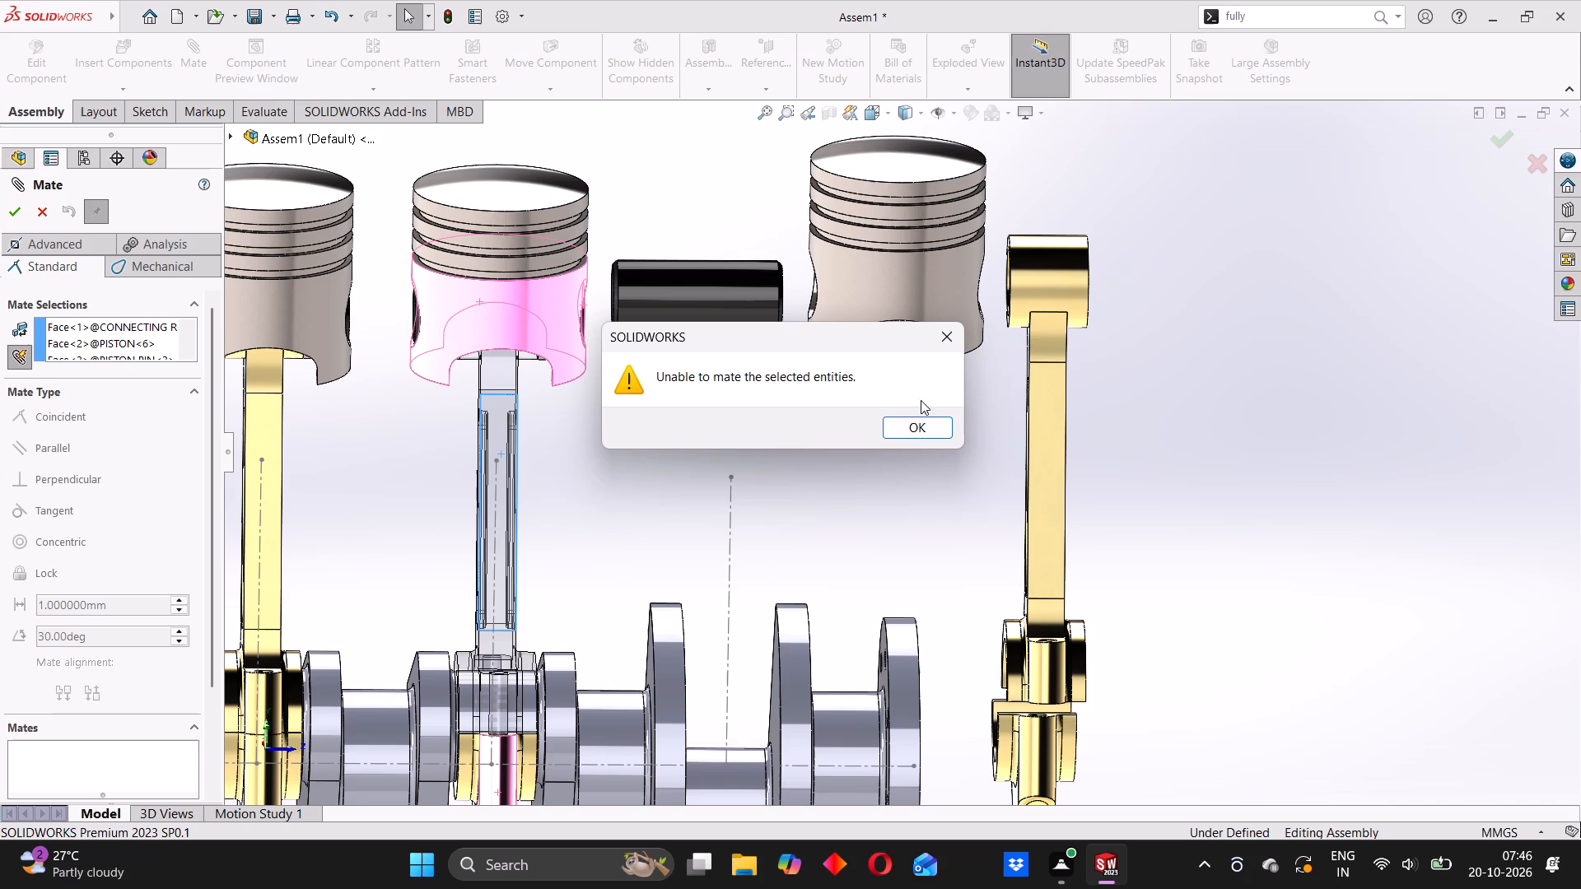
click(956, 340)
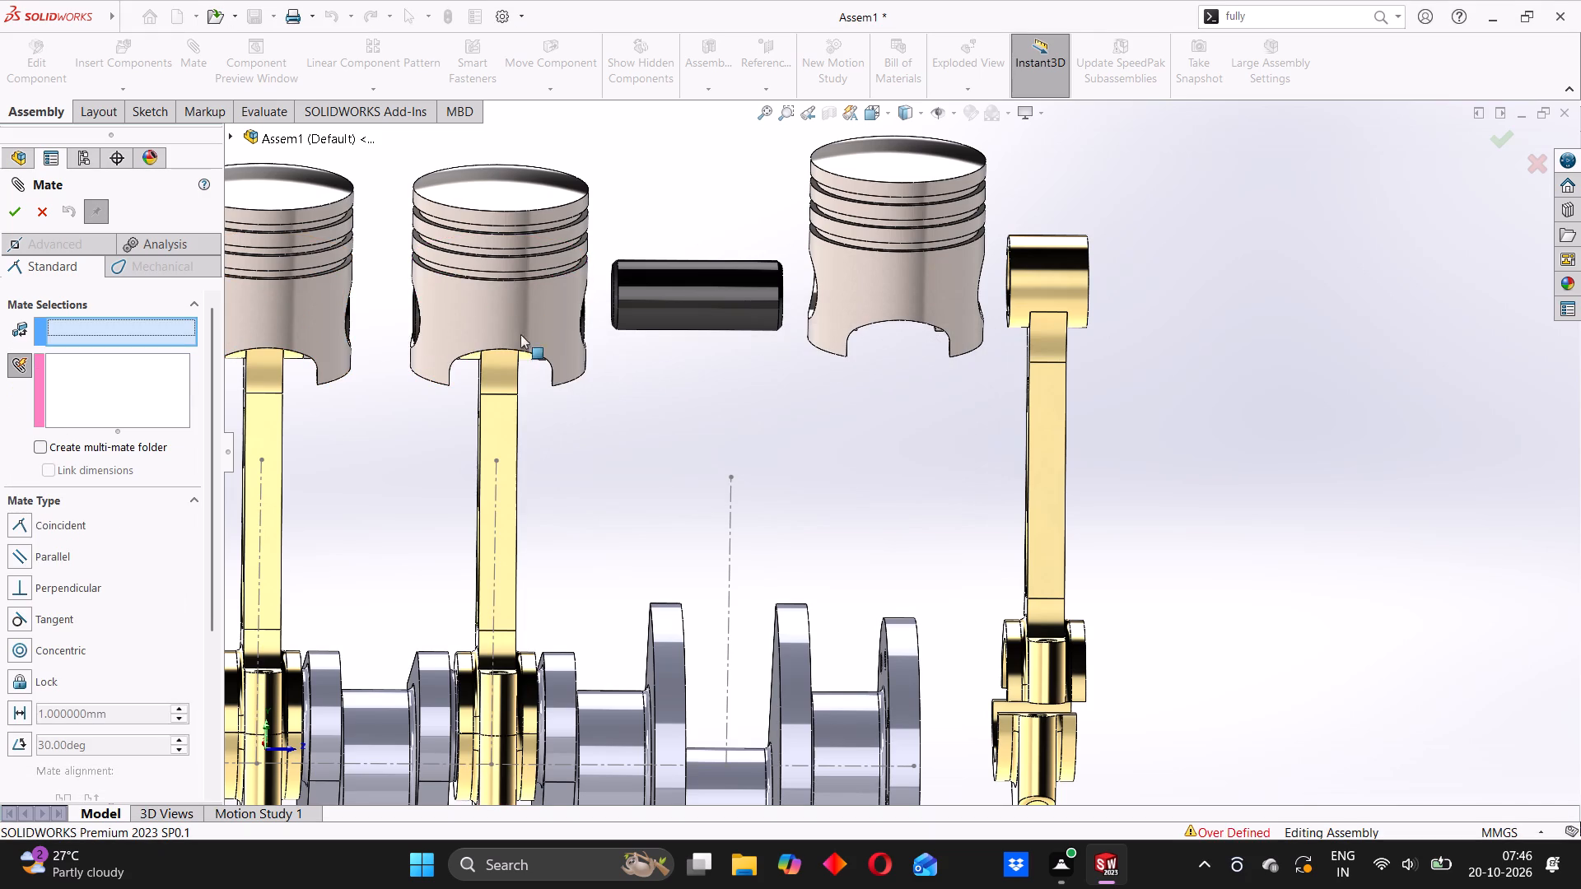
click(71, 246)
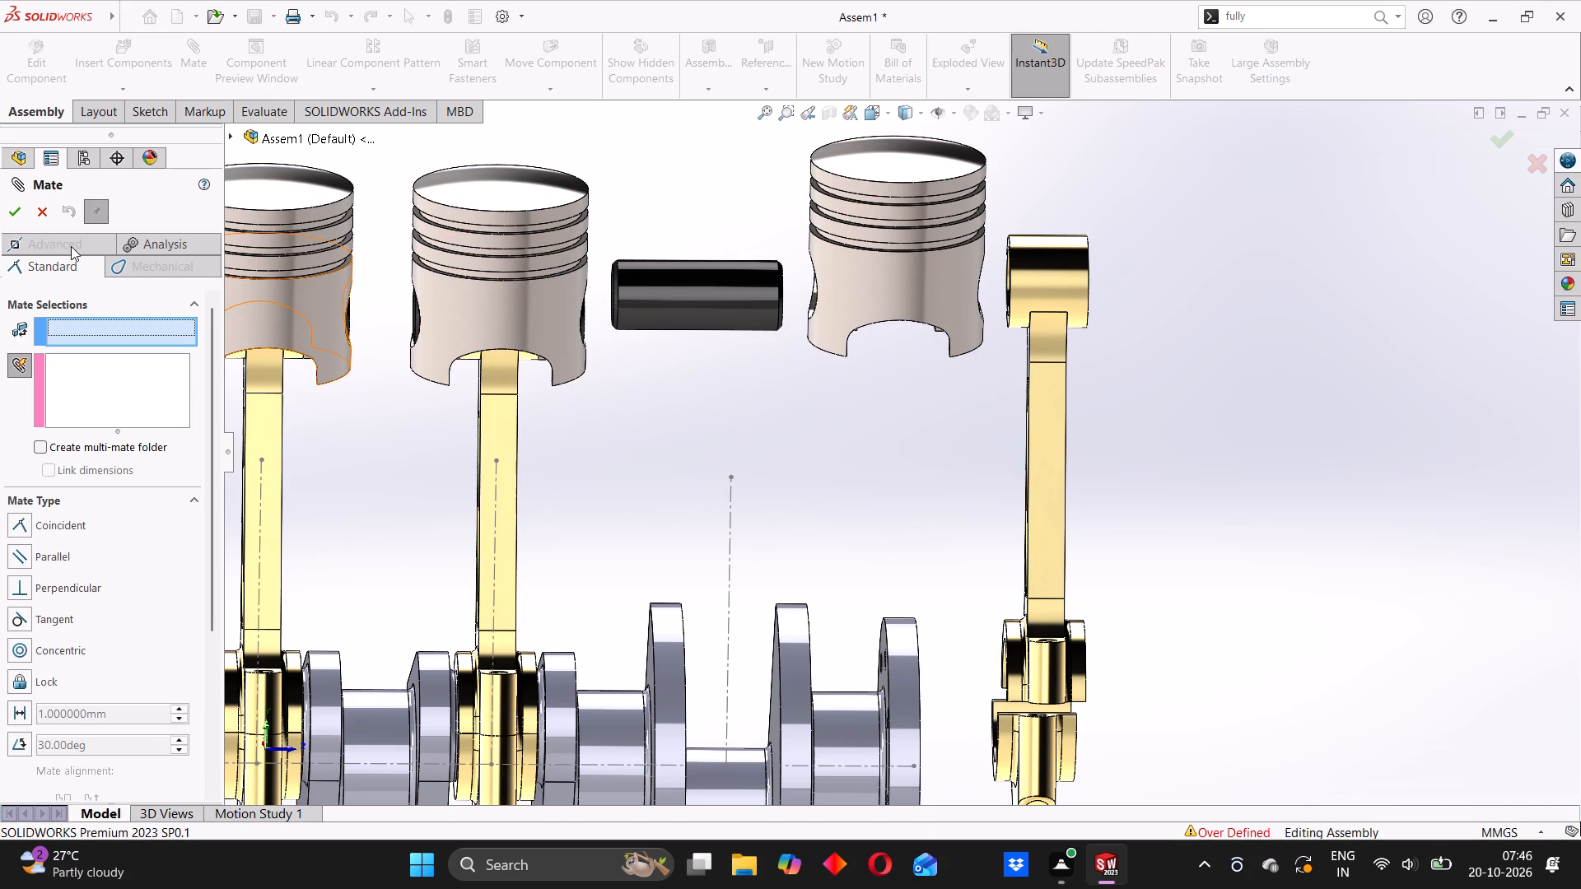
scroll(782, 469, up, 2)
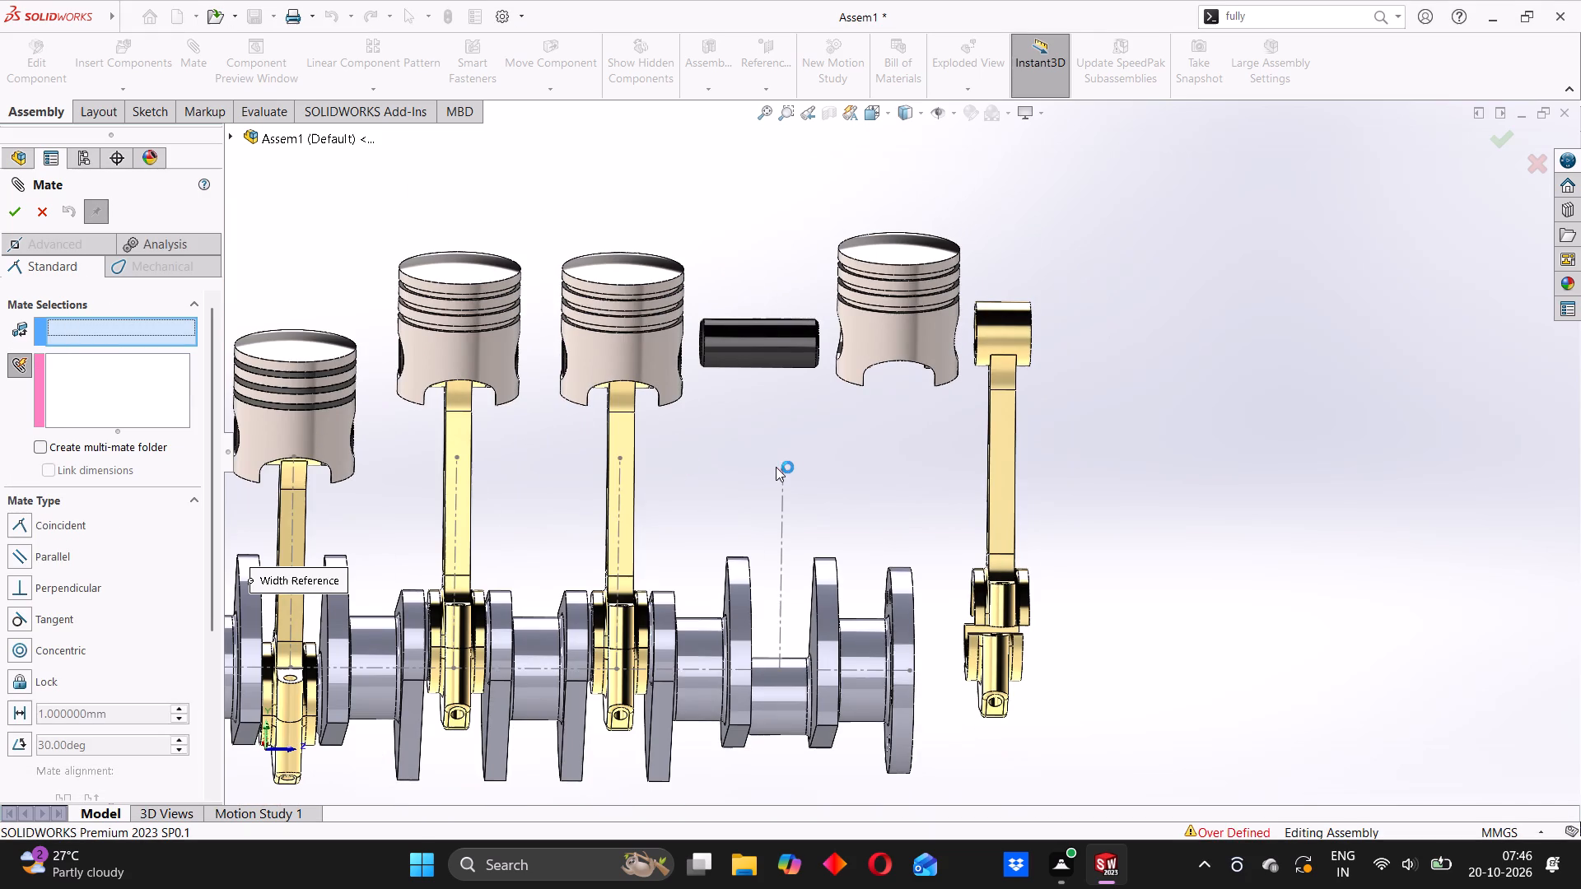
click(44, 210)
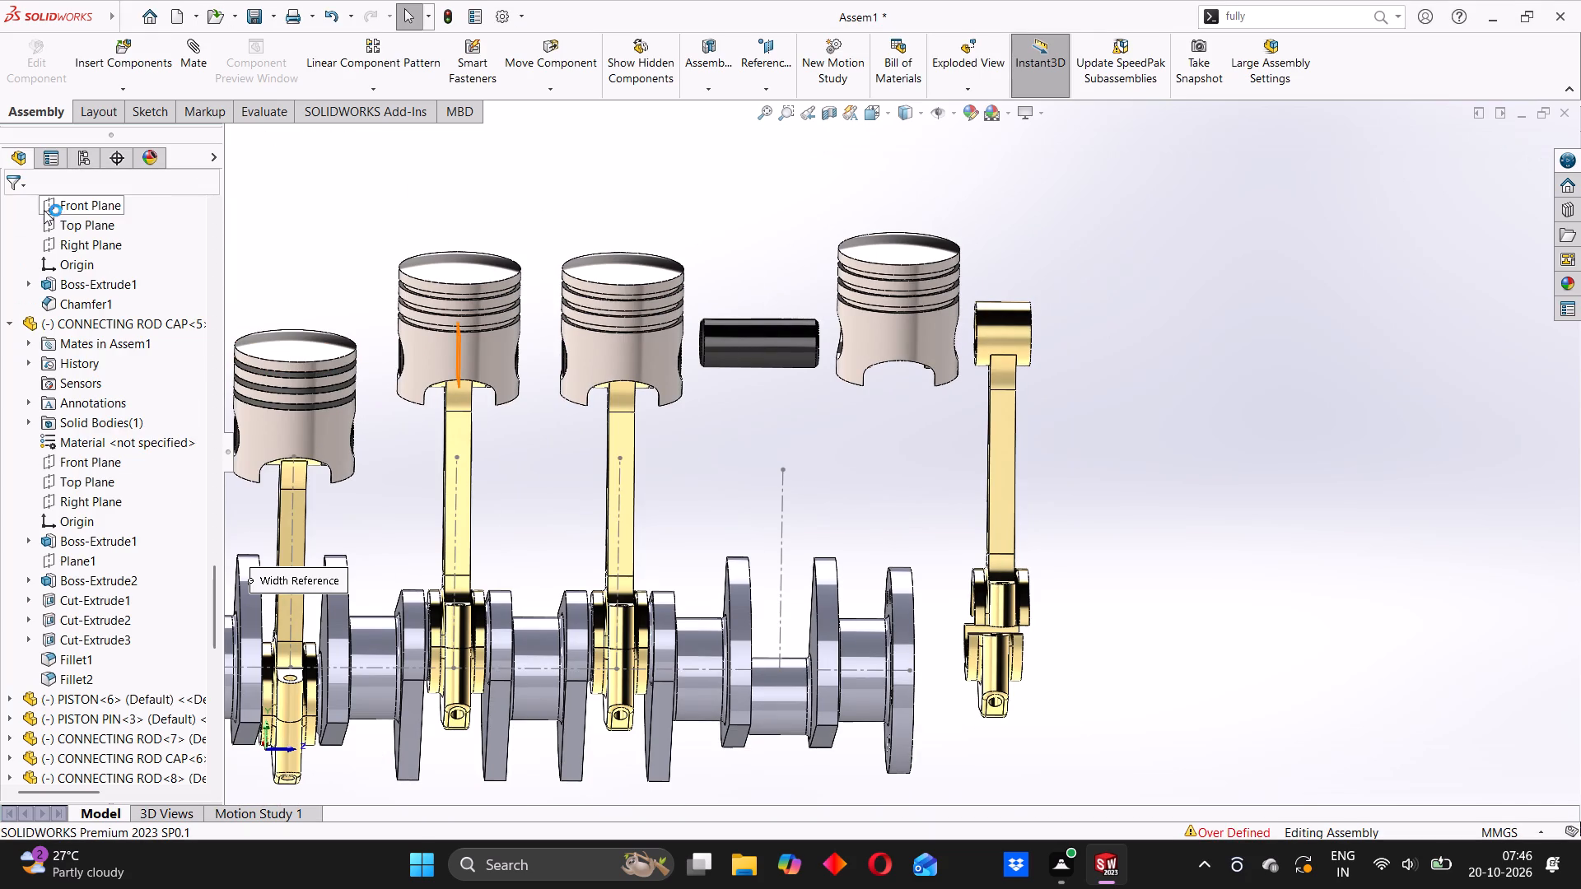
Add a concentric mate between a bolt hole of CONNECTING ROD CAP<7> and the matching bolt hole of CONNECTING ROD<8>.
scroll(961, 421, up, 3)
scroll(996, 579, down, 8)
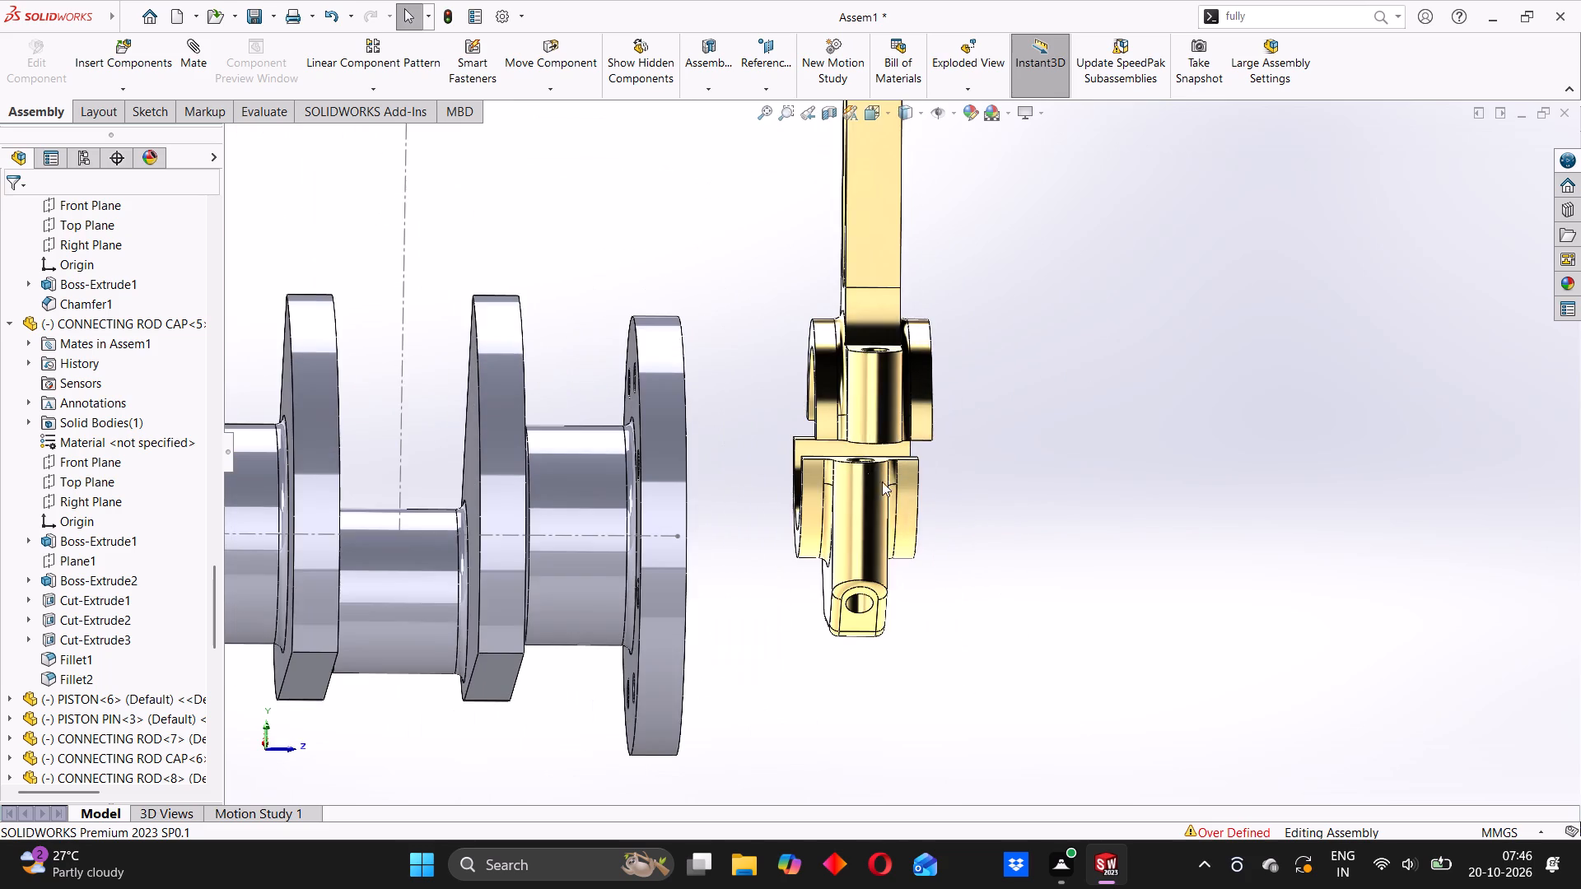
middle_drag(851, 454, 854, 492)
scroll(851, 451, down, 4)
middle_drag(866, 371, 888, 321)
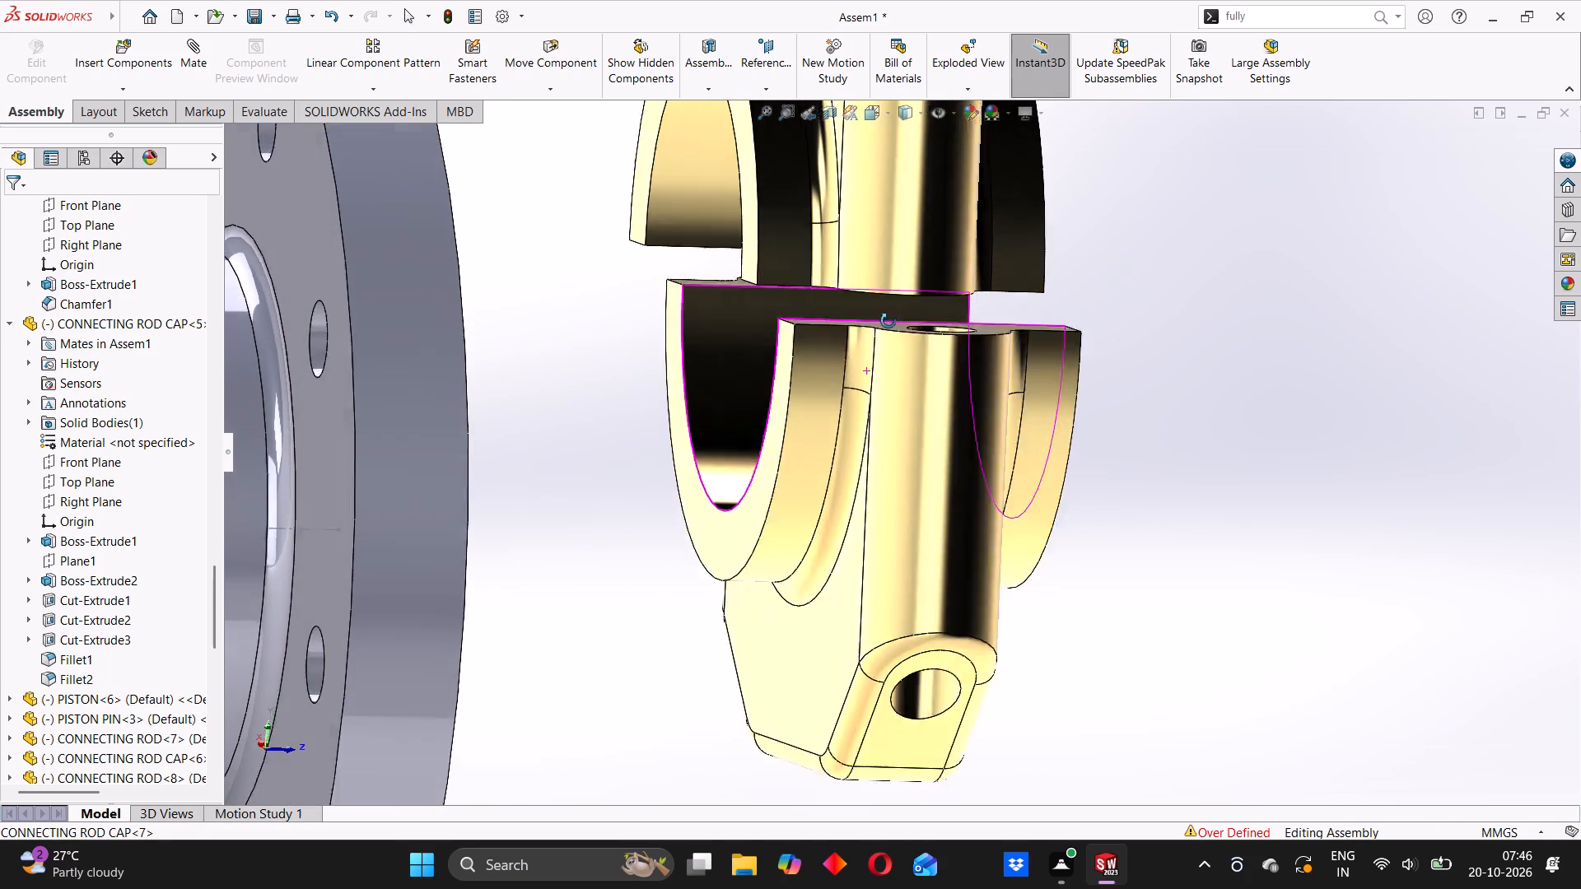
middle_drag(888, 321, 896, 316)
middle_drag(1040, 311, 1005, 373)
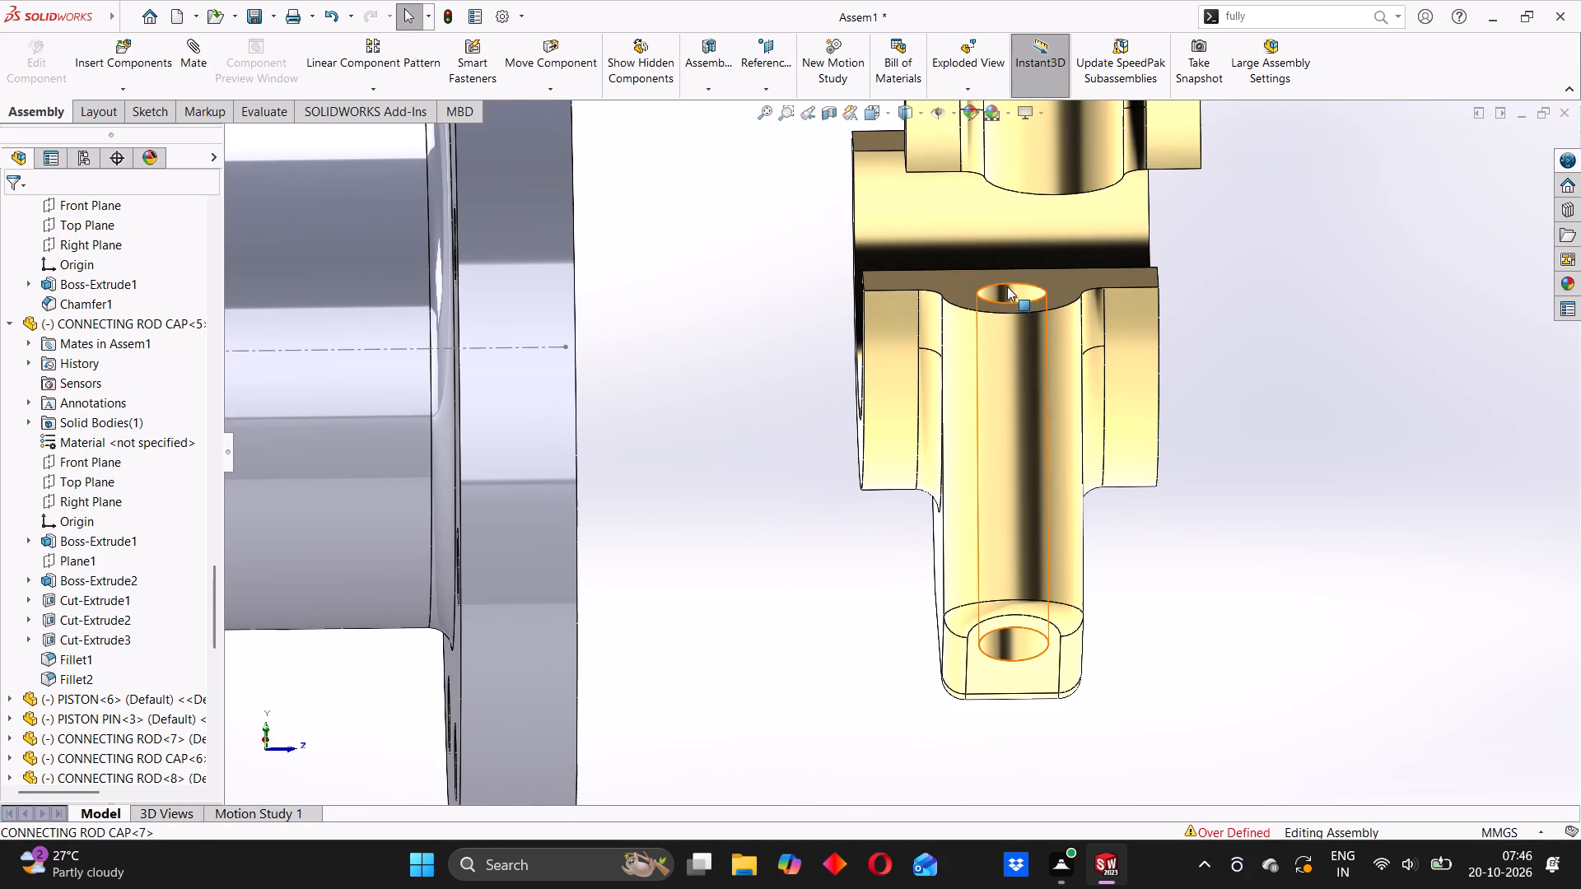
click(1007, 289)
scroll(1050, 252, up, 3)
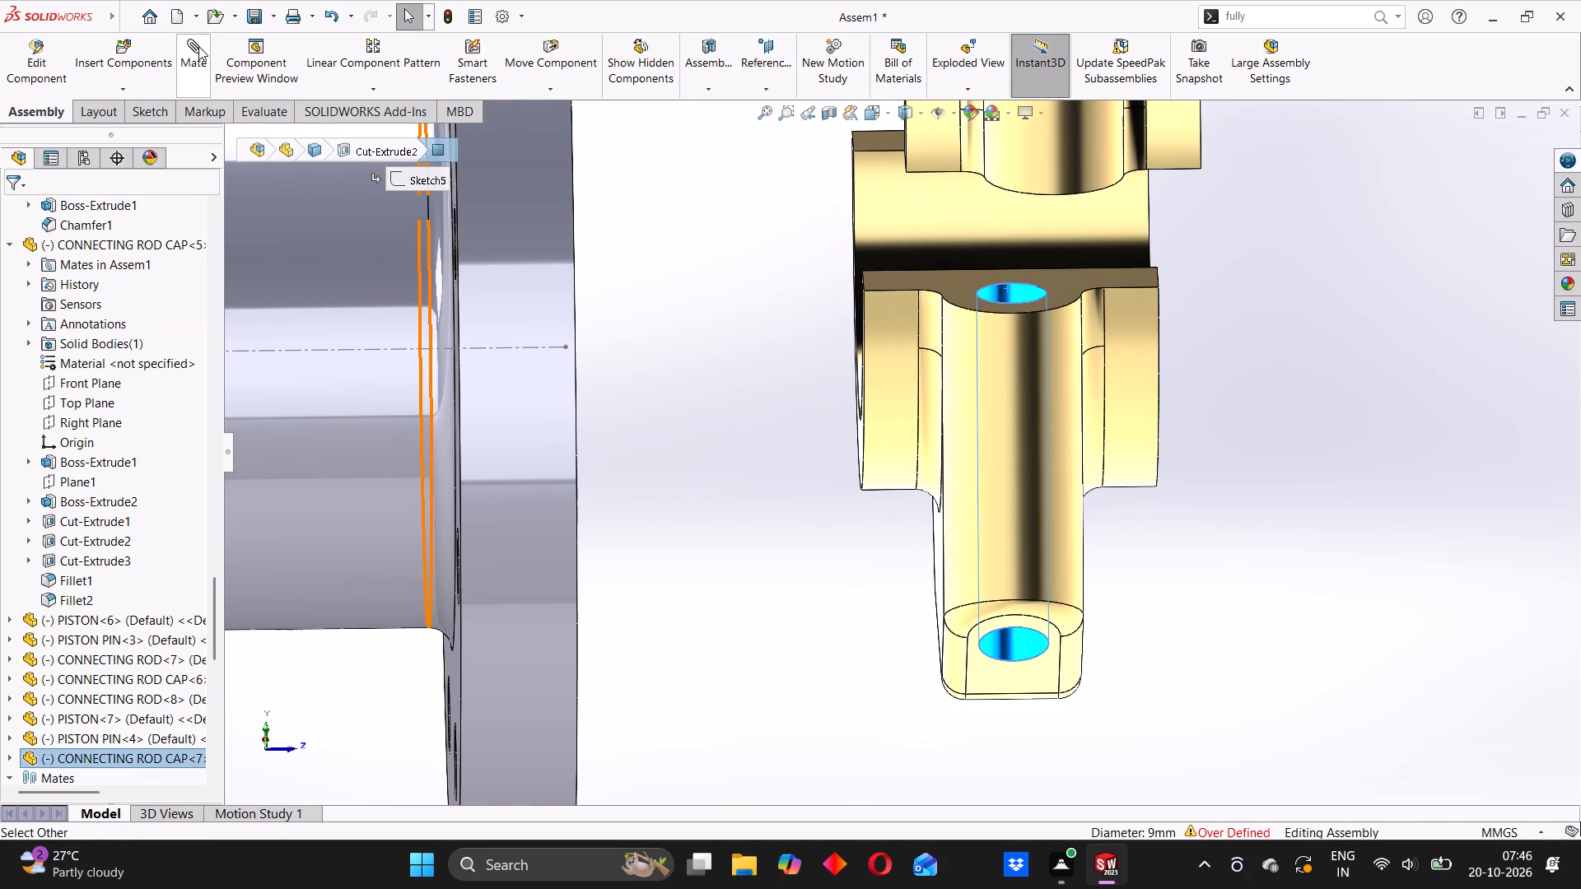
click(198, 46)
scroll(1040, 192, down, 1)
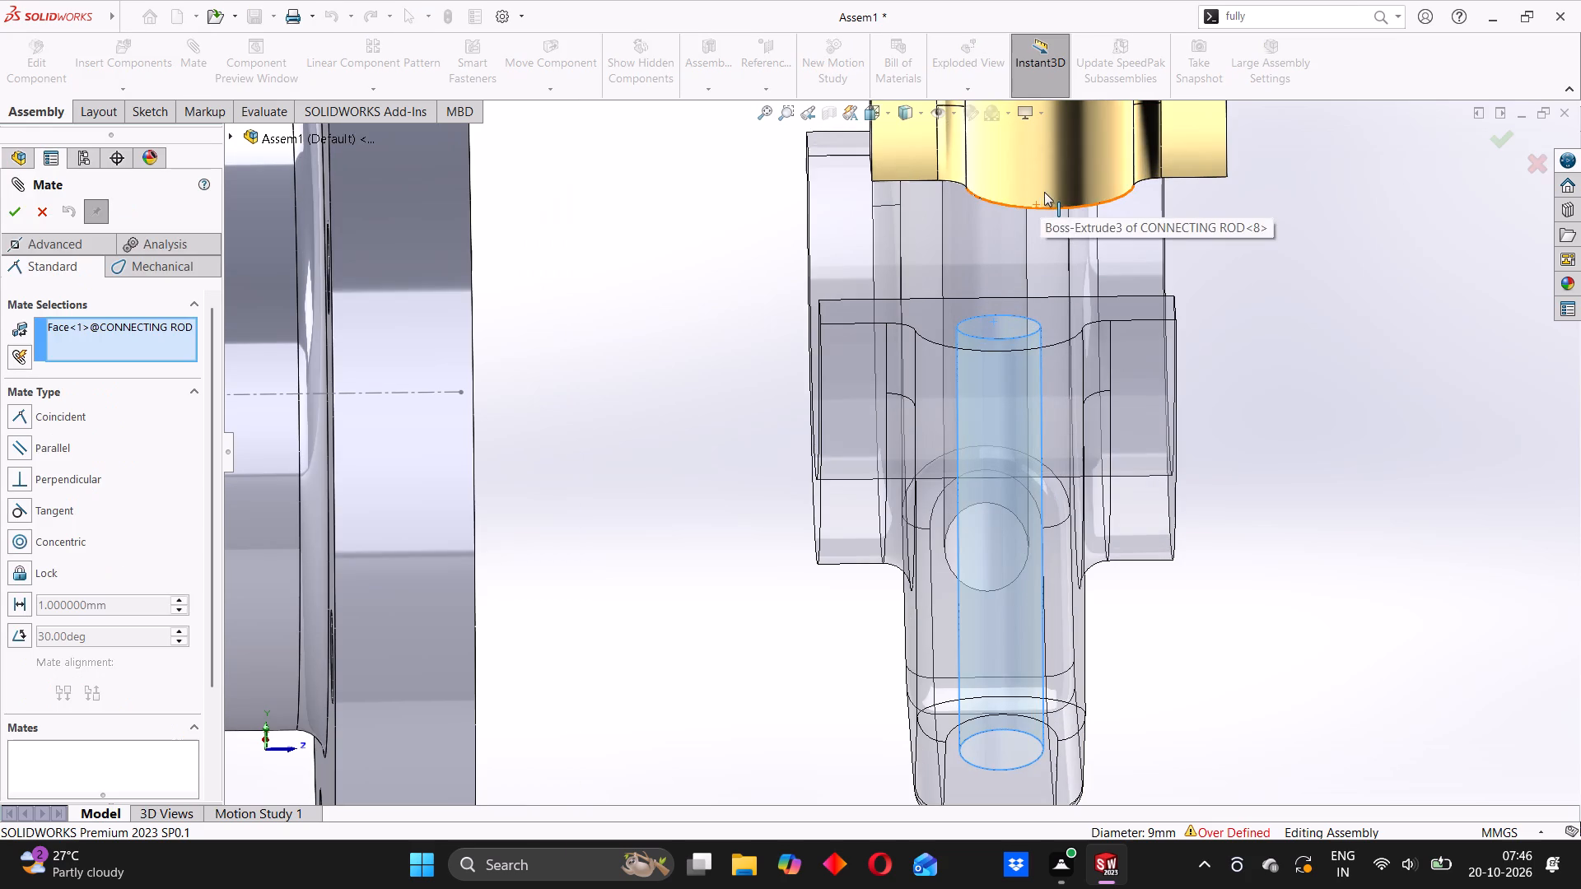
scroll(1066, 217, down, 3)
middle_drag(1014, 228, 1037, 168)
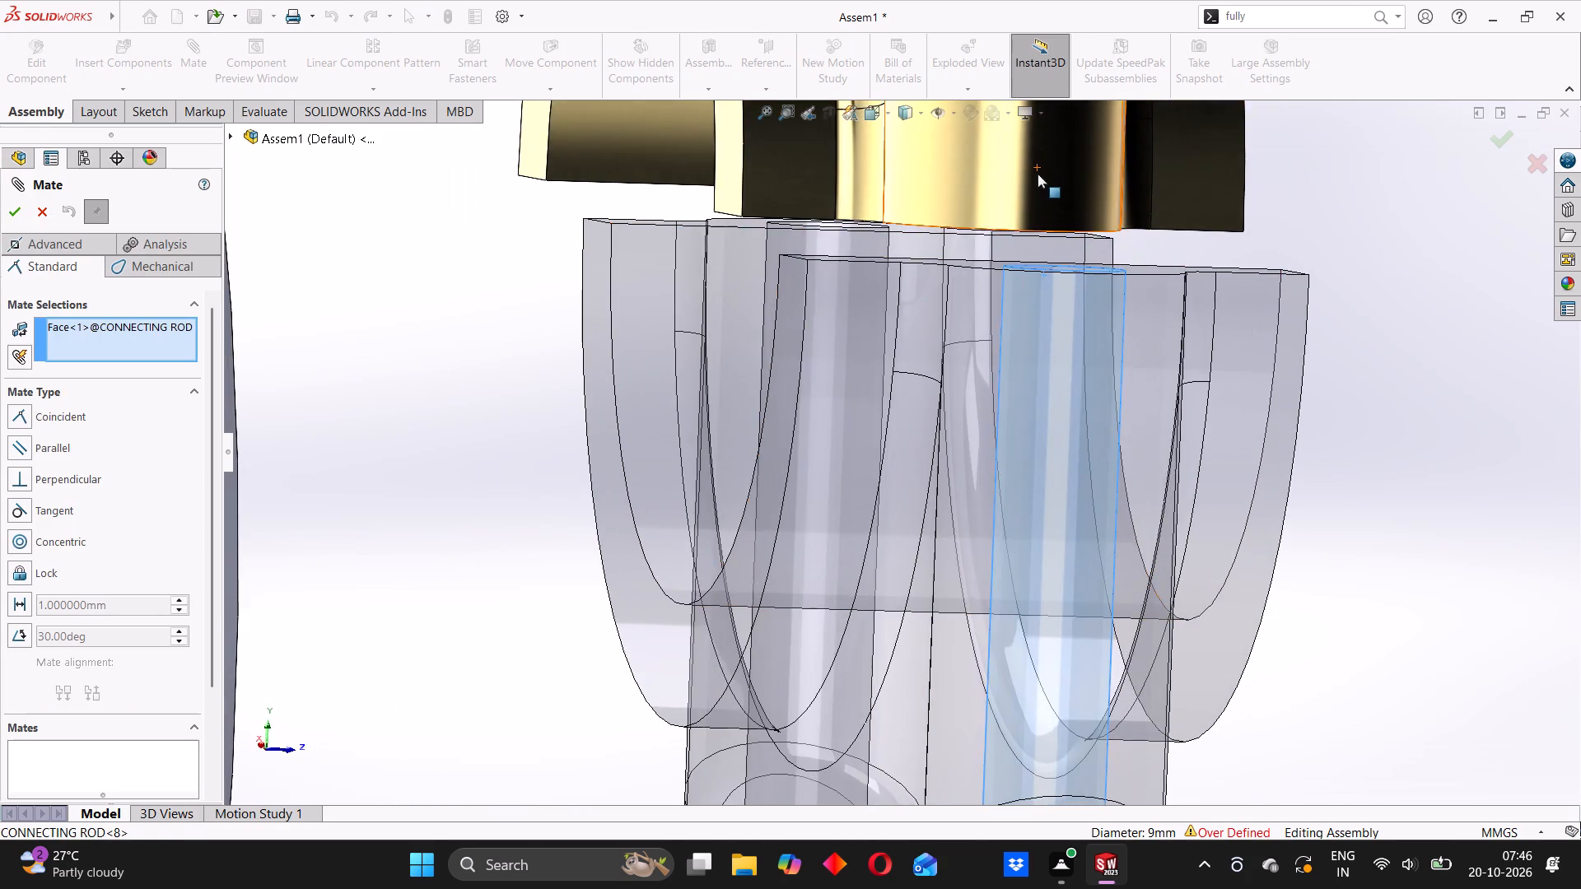
middle_drag(963, 224, 1010, 198)
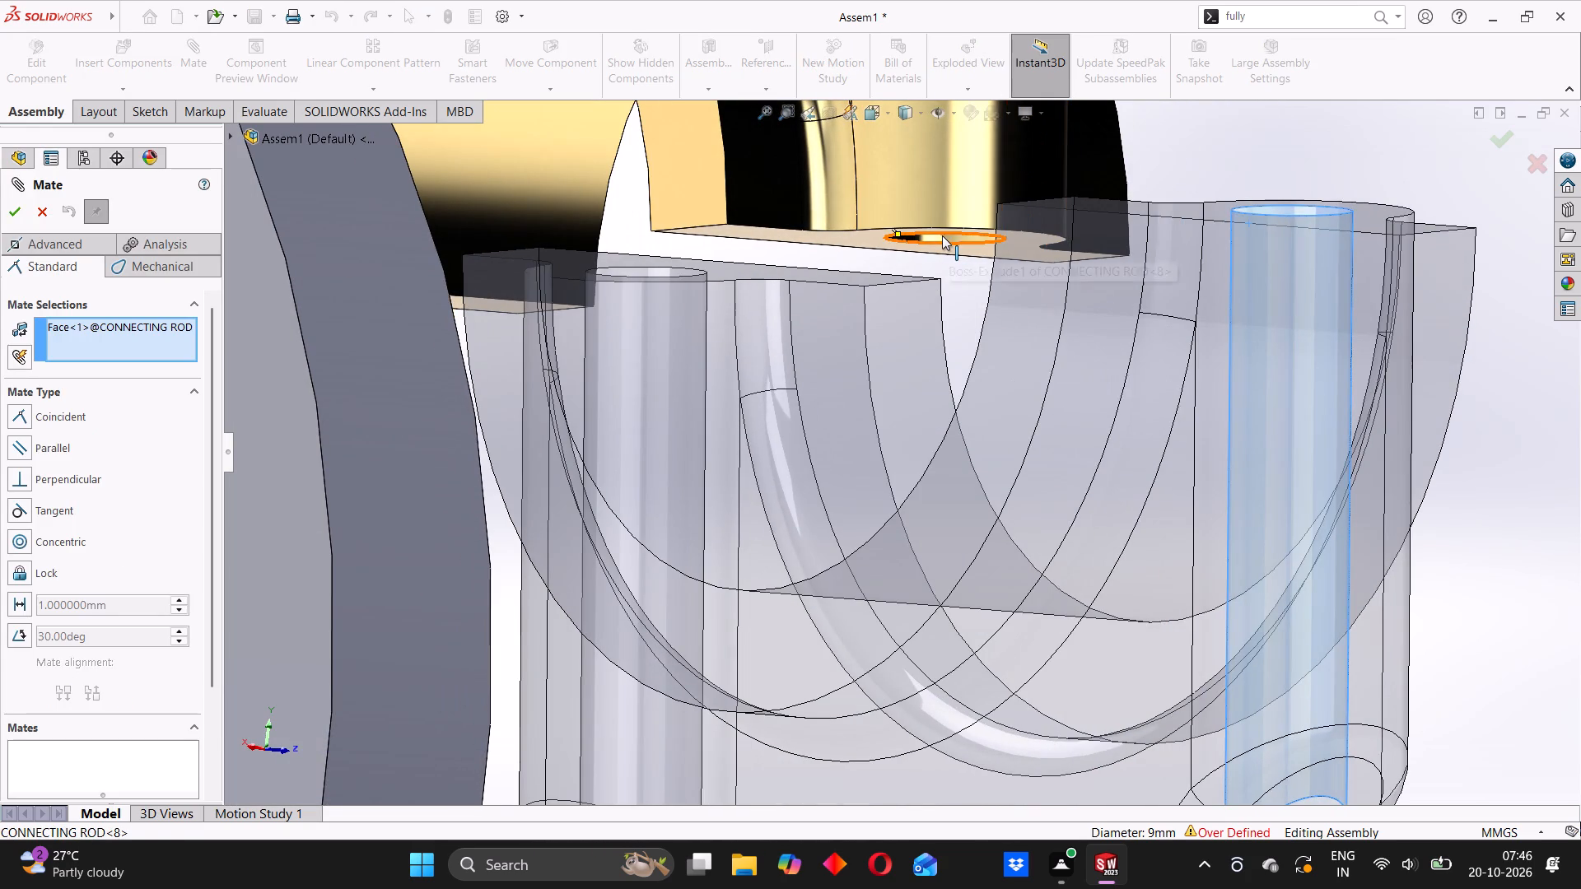
click(940, 238)
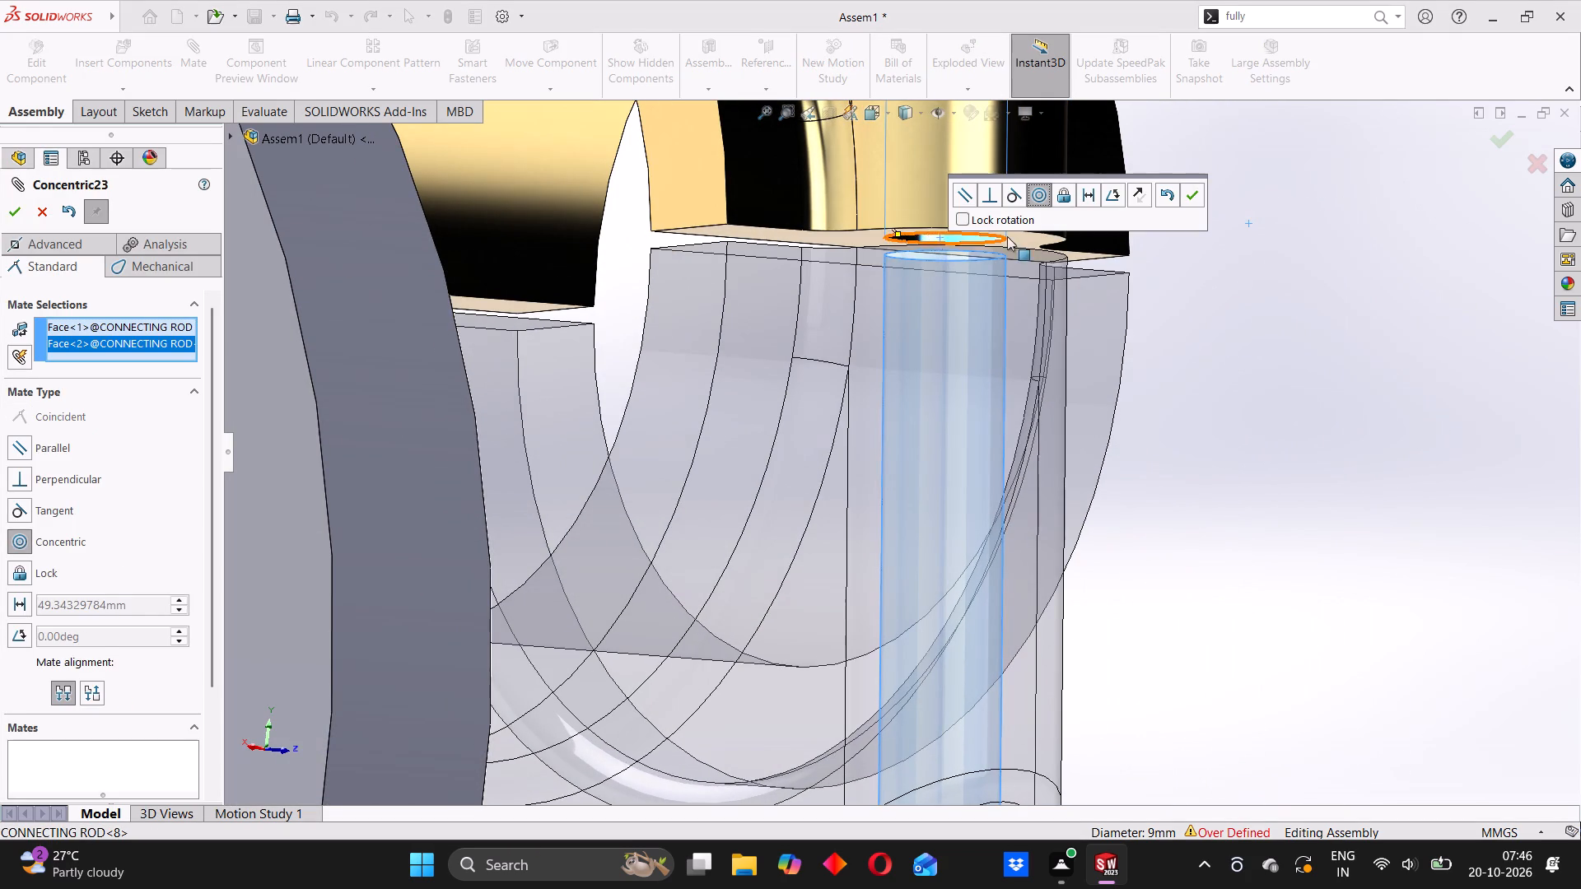
click(1182, 188)
Pull CONNECTING ROD CAP<7> away from CONNECTING ROD<8> and add a concentric mate between their second pair of bolt holes.
scroll(913, 247, up, 7)
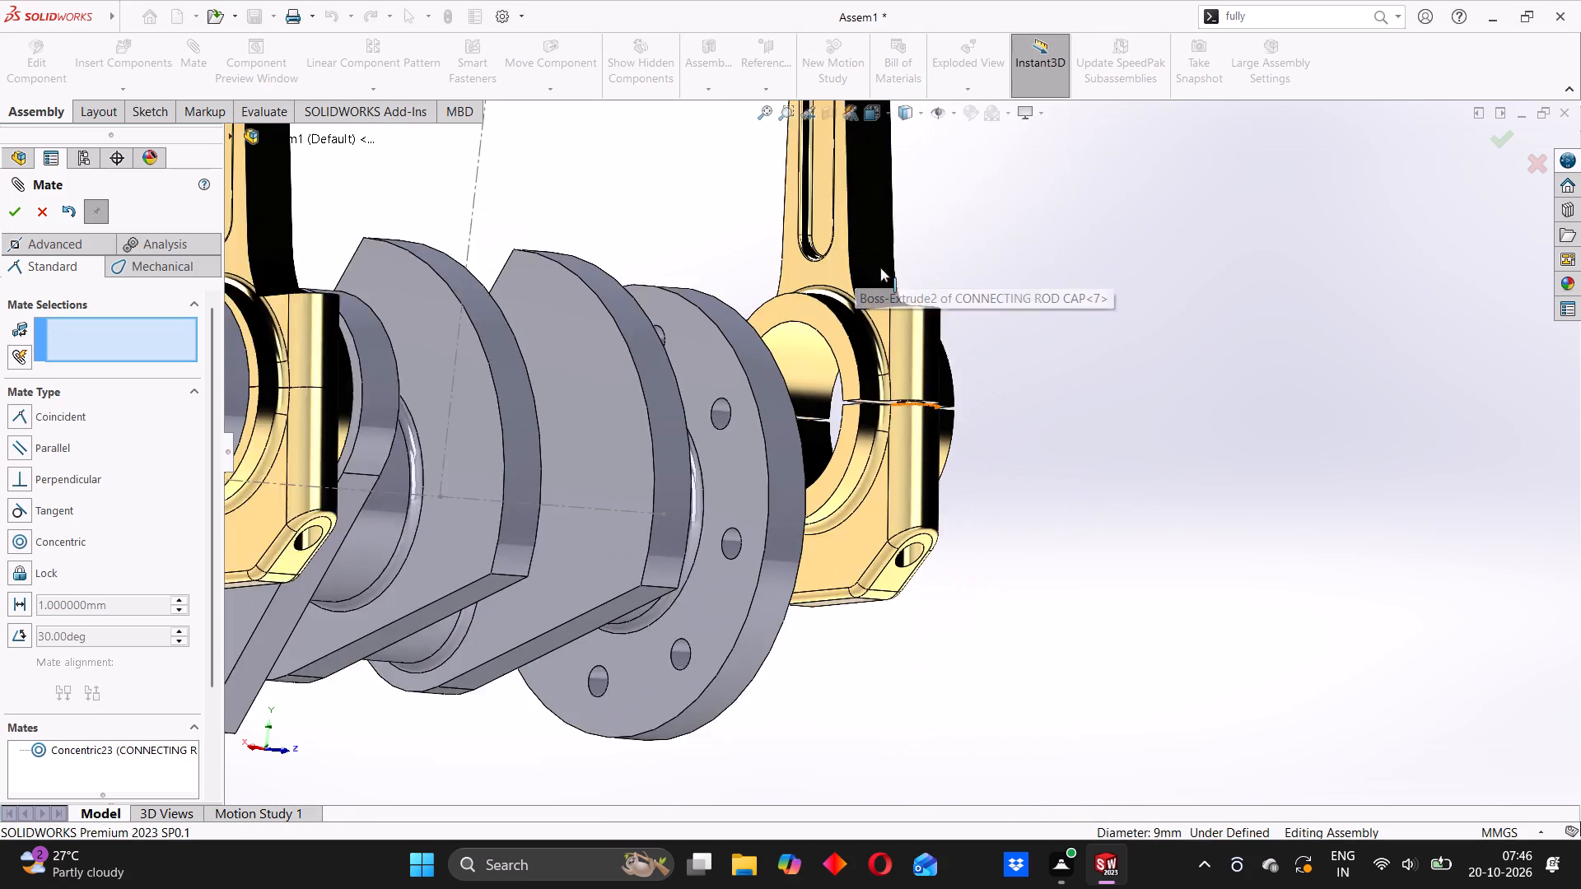
scroll(880, 268, up, 2)
middle_drag(951, 290, 856, 303)
middle_drag(991, 407, 808, 375)
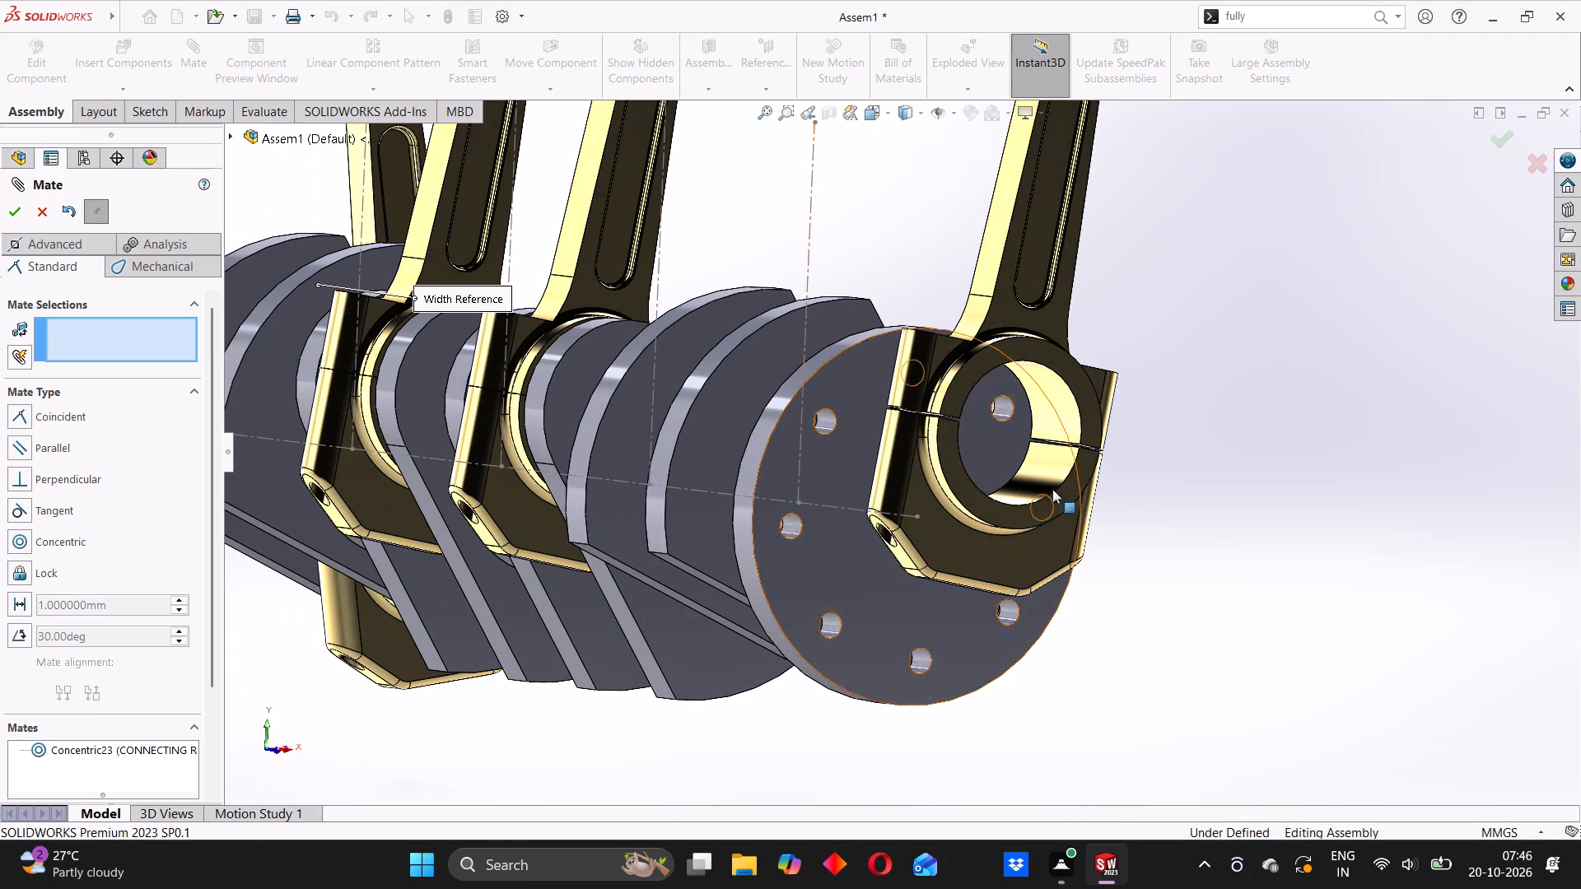
drag(1056, 491, 1008, 575)
scroll(1060, 461, down, 3)
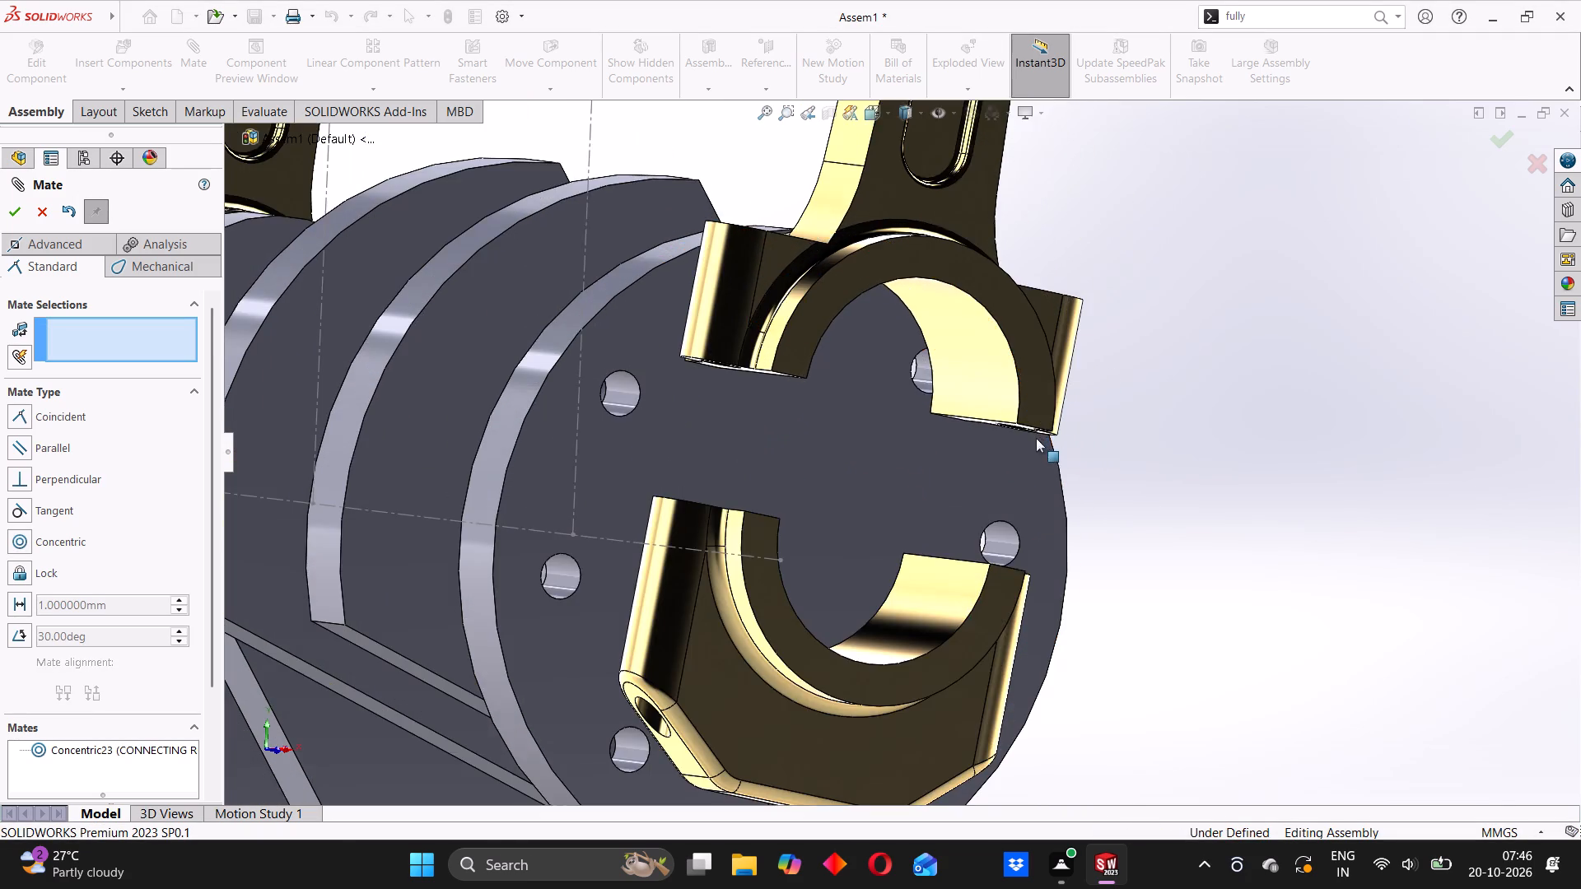
middle_drag(1036, 438, 1050, 384)
click(1056, 357)
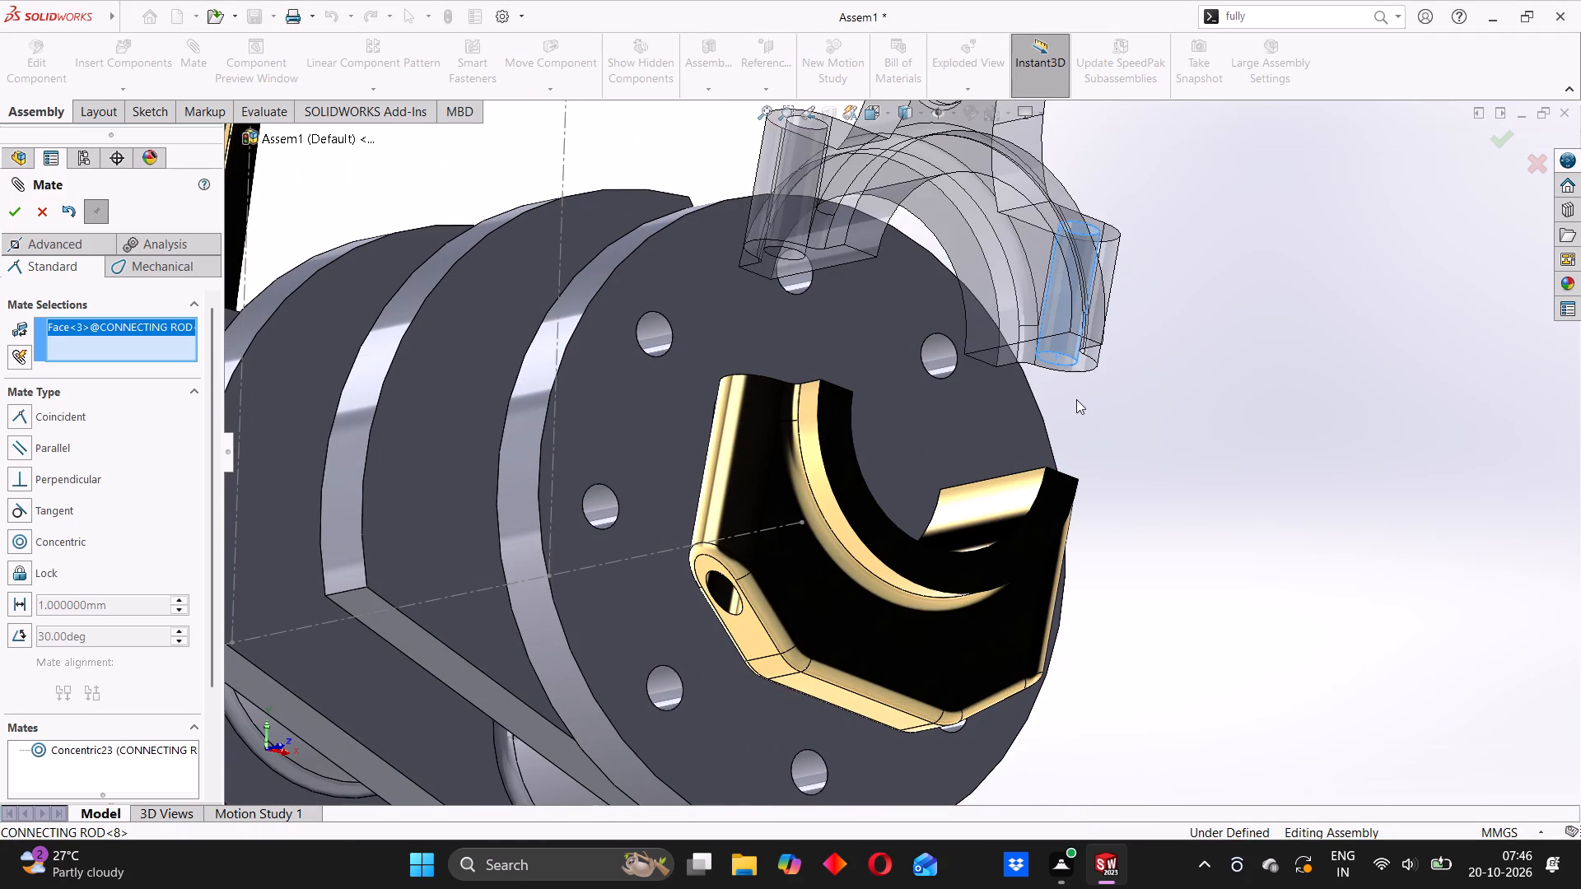
scroll(1086, 406, up, 1)
middle_drag(1049, 458, 1007, 615)
scroll(1047, 465, up, 1)
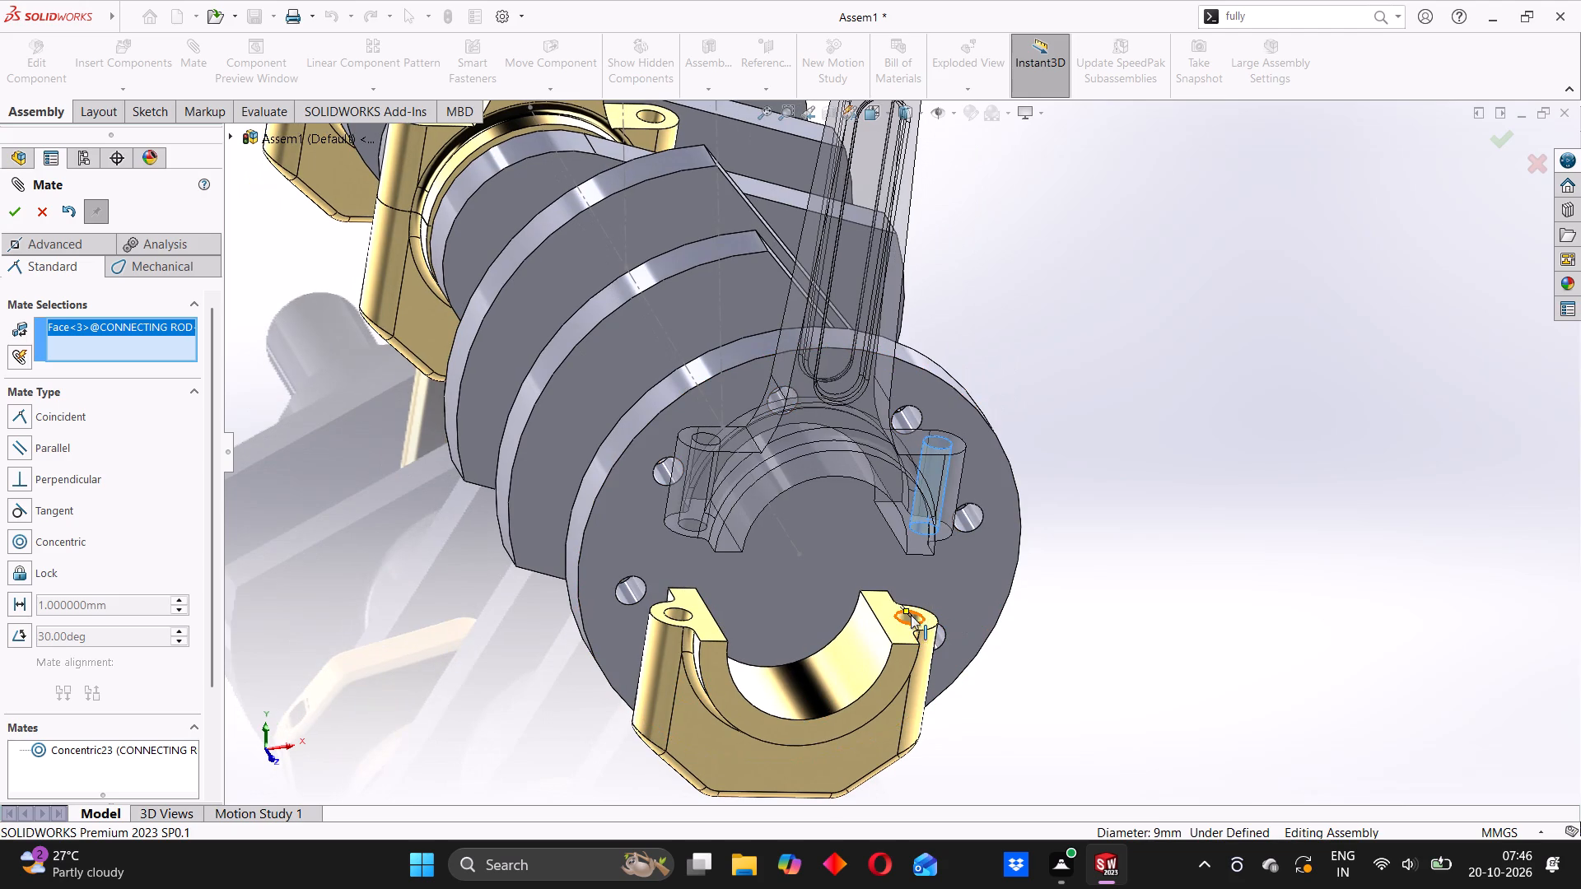
scroll(908, 612, down, 3)
middle_drag(908, 612, 907, 654)
click(912, 584)
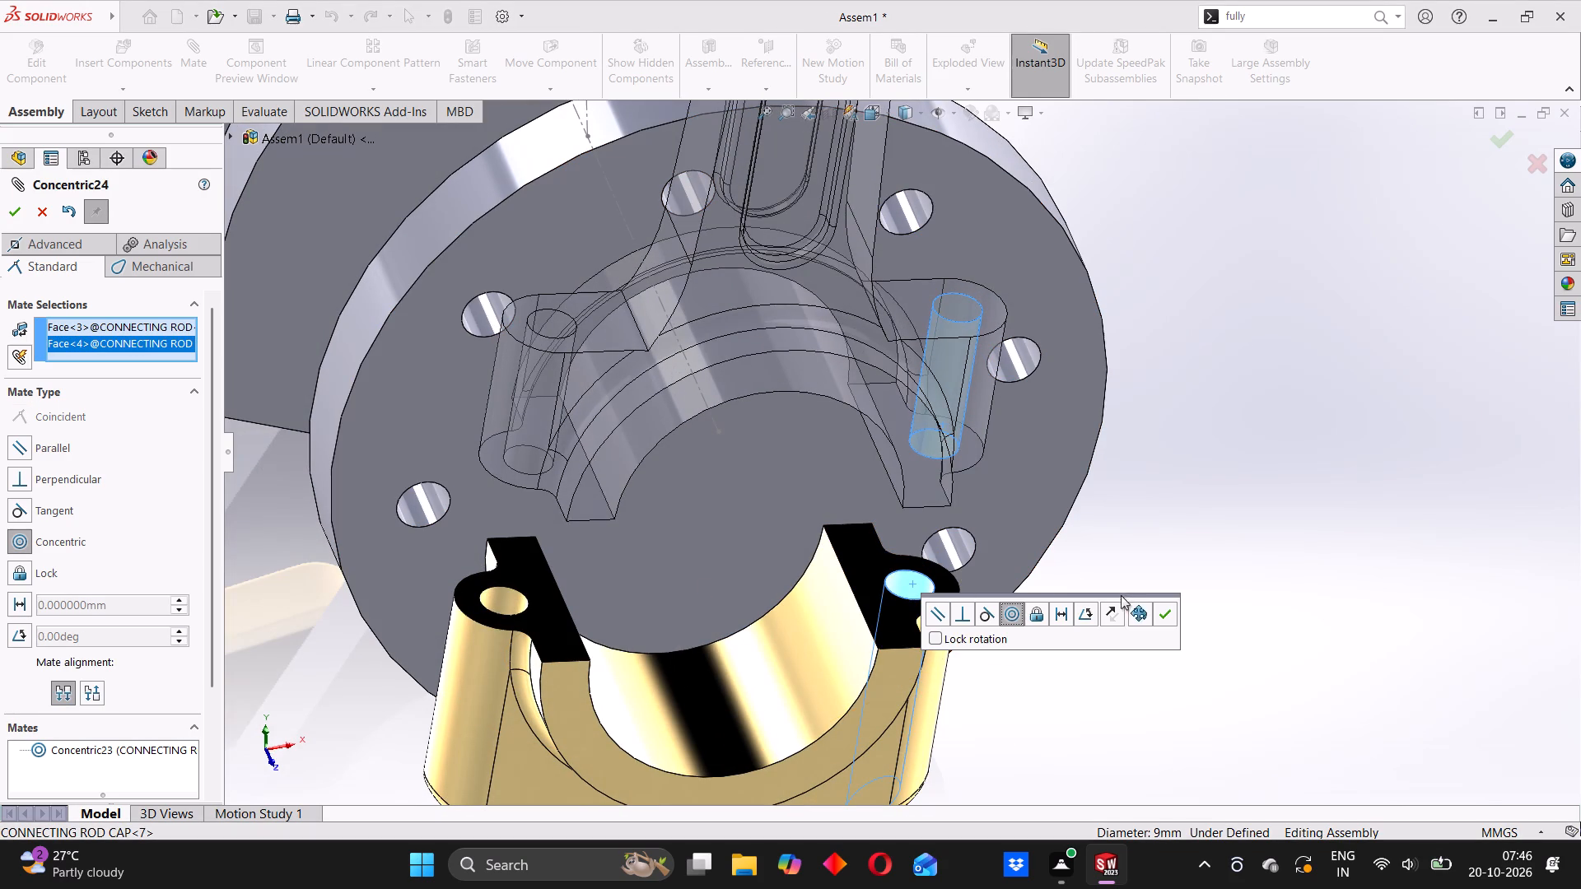
click(1163, 613)
Add a coincident mate between the flat split faces of CONNECTING ROD<8> and CONNECTING ROD CAP<7>.
middle_drag(740, 589, 811, 539)
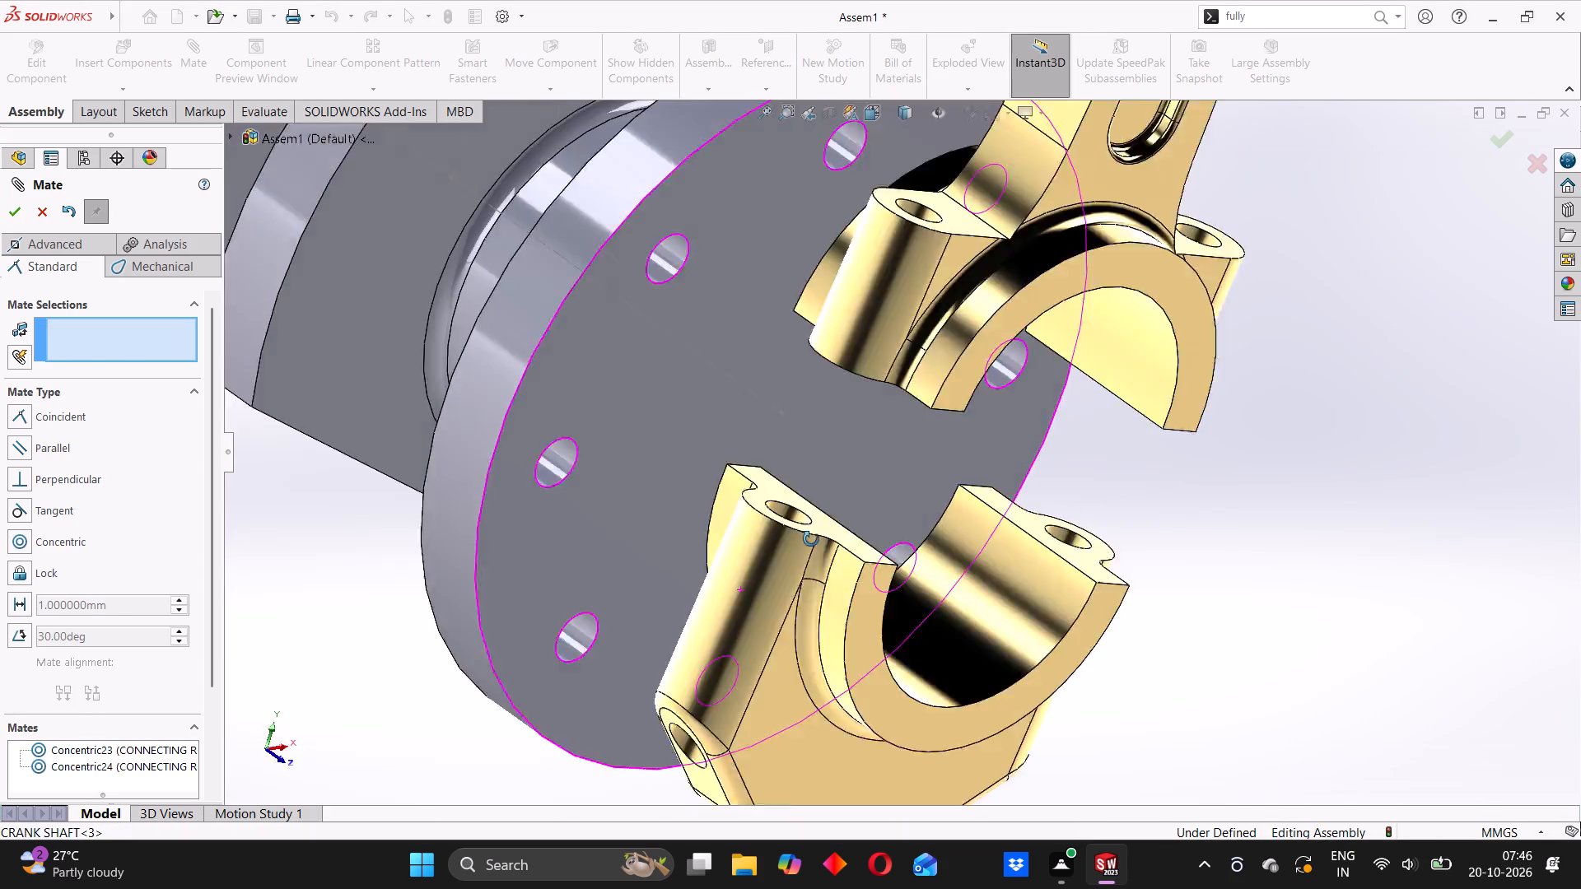
middle_drag(811, 539, 851, 506)
middle_drag(1077, 355, 1088, 351)
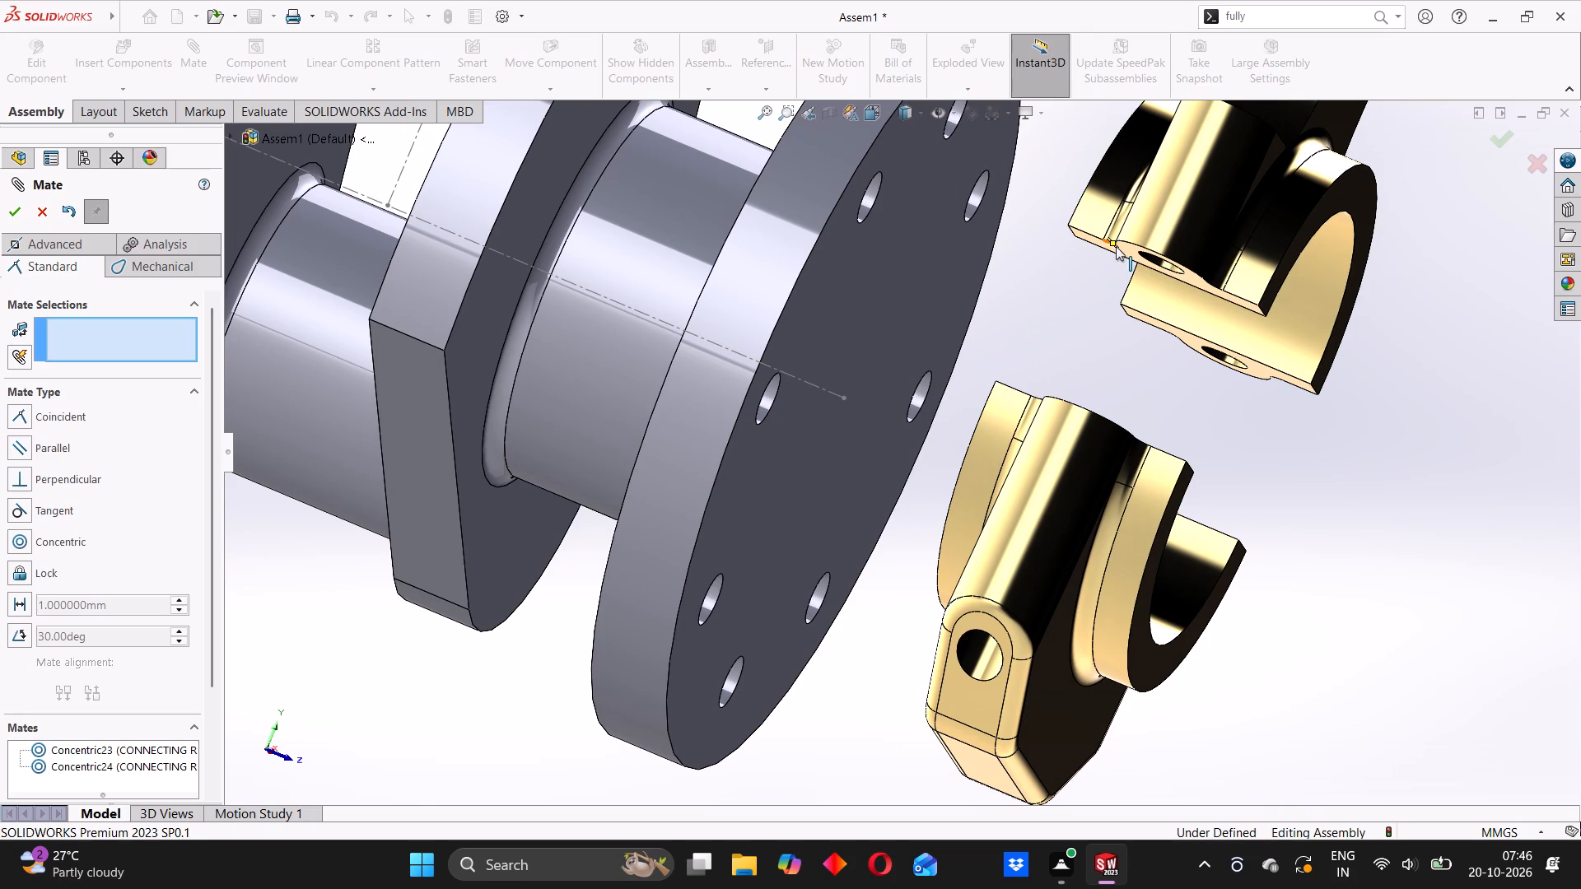
click(1122, 250)
middle_drag(1142, 370, 1061, 489)
click(828, 584)
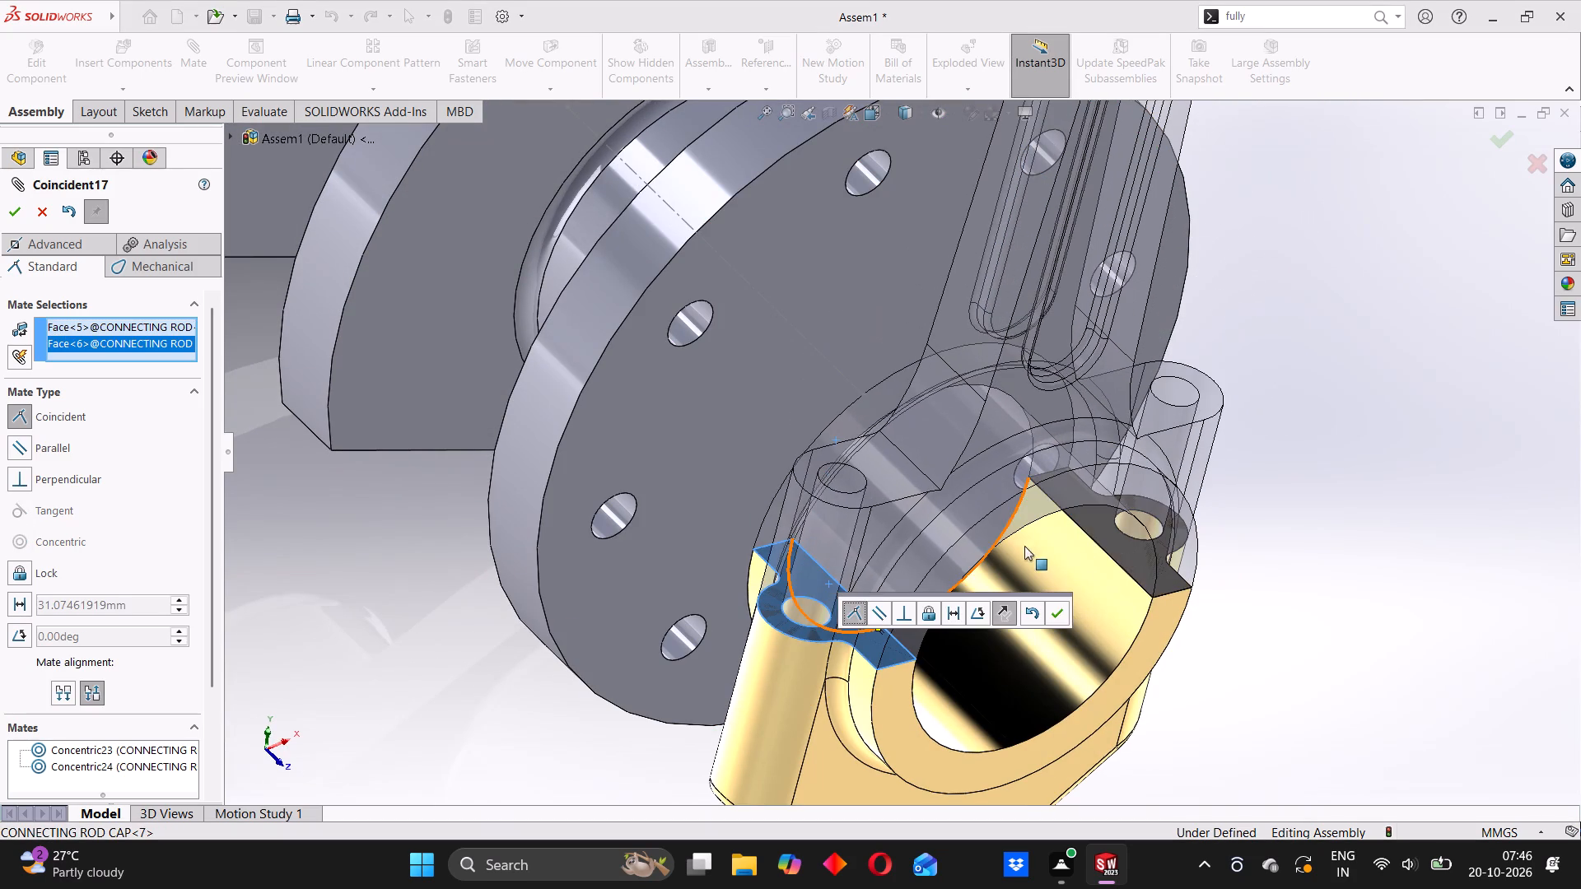
click(1052, 607)
Add a concentric mate between the outer cylindrical face of PISTON PIN<4> and the pin bore of PISTON<7>.
scroll(1039, 350, up, 9)
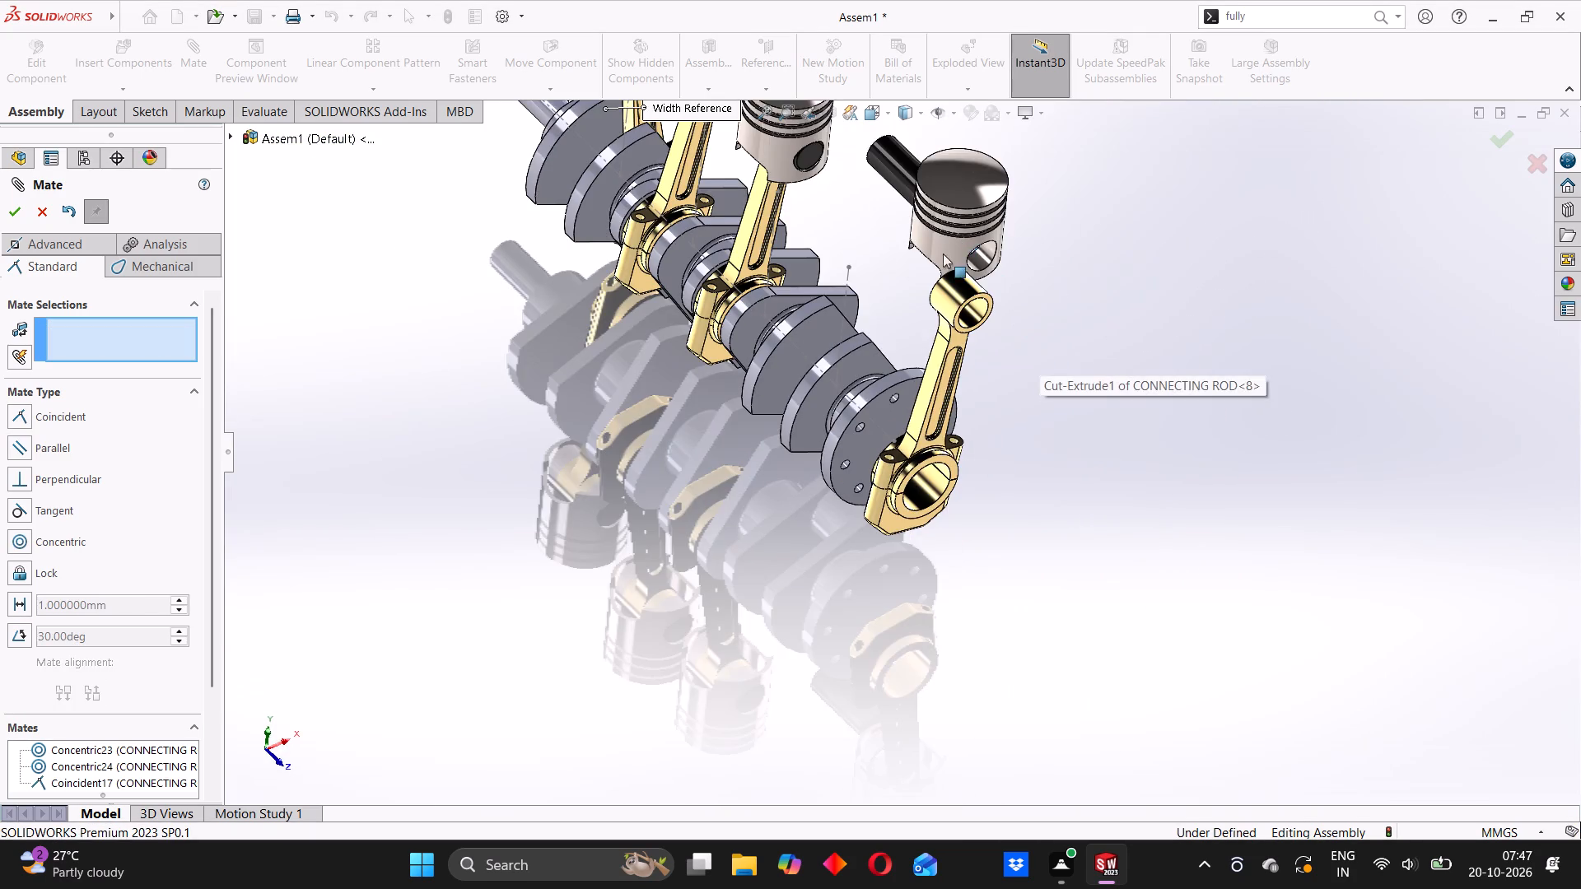
middle_drag(930, 298, 1005, 253)
scroll(843, 198, down, 4)
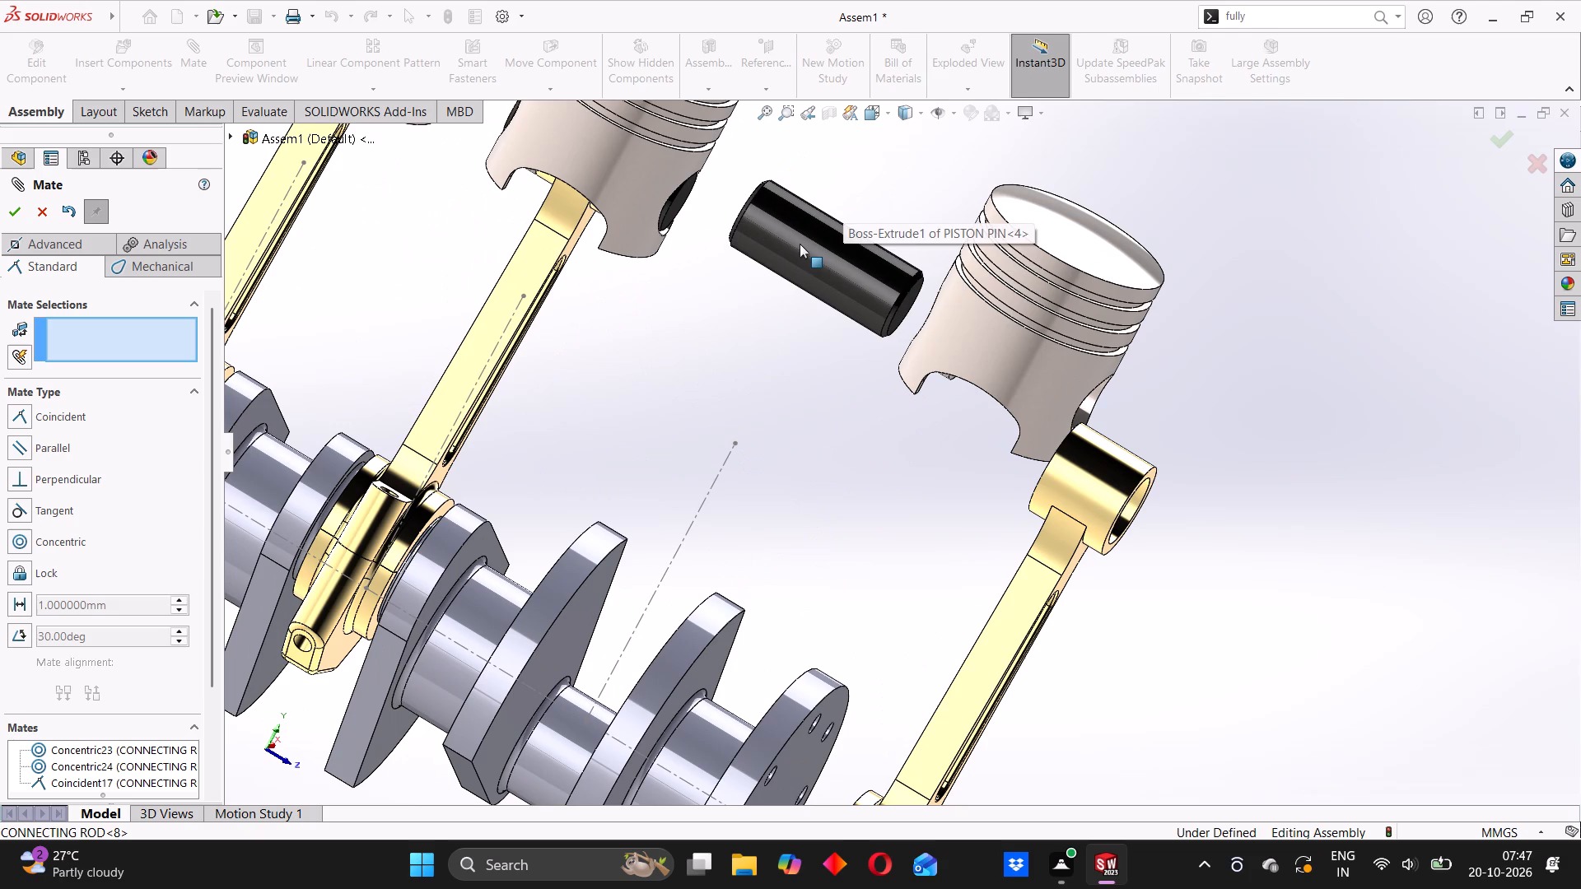
click(804, 237)
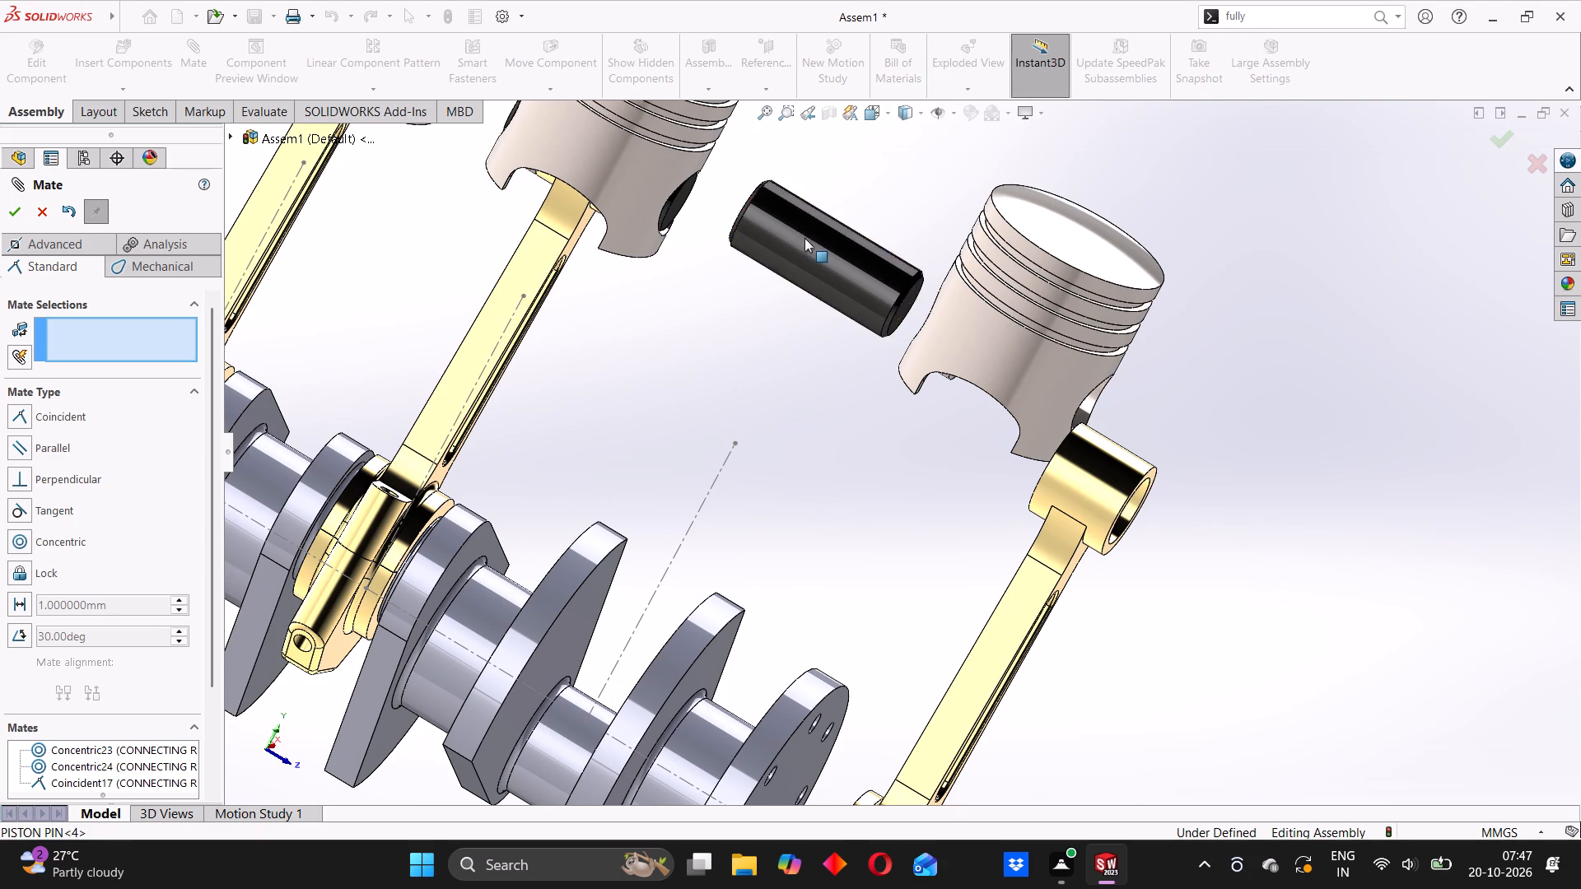
middle_drag(1119, 415, 1072, 392)
click(1076, 397)
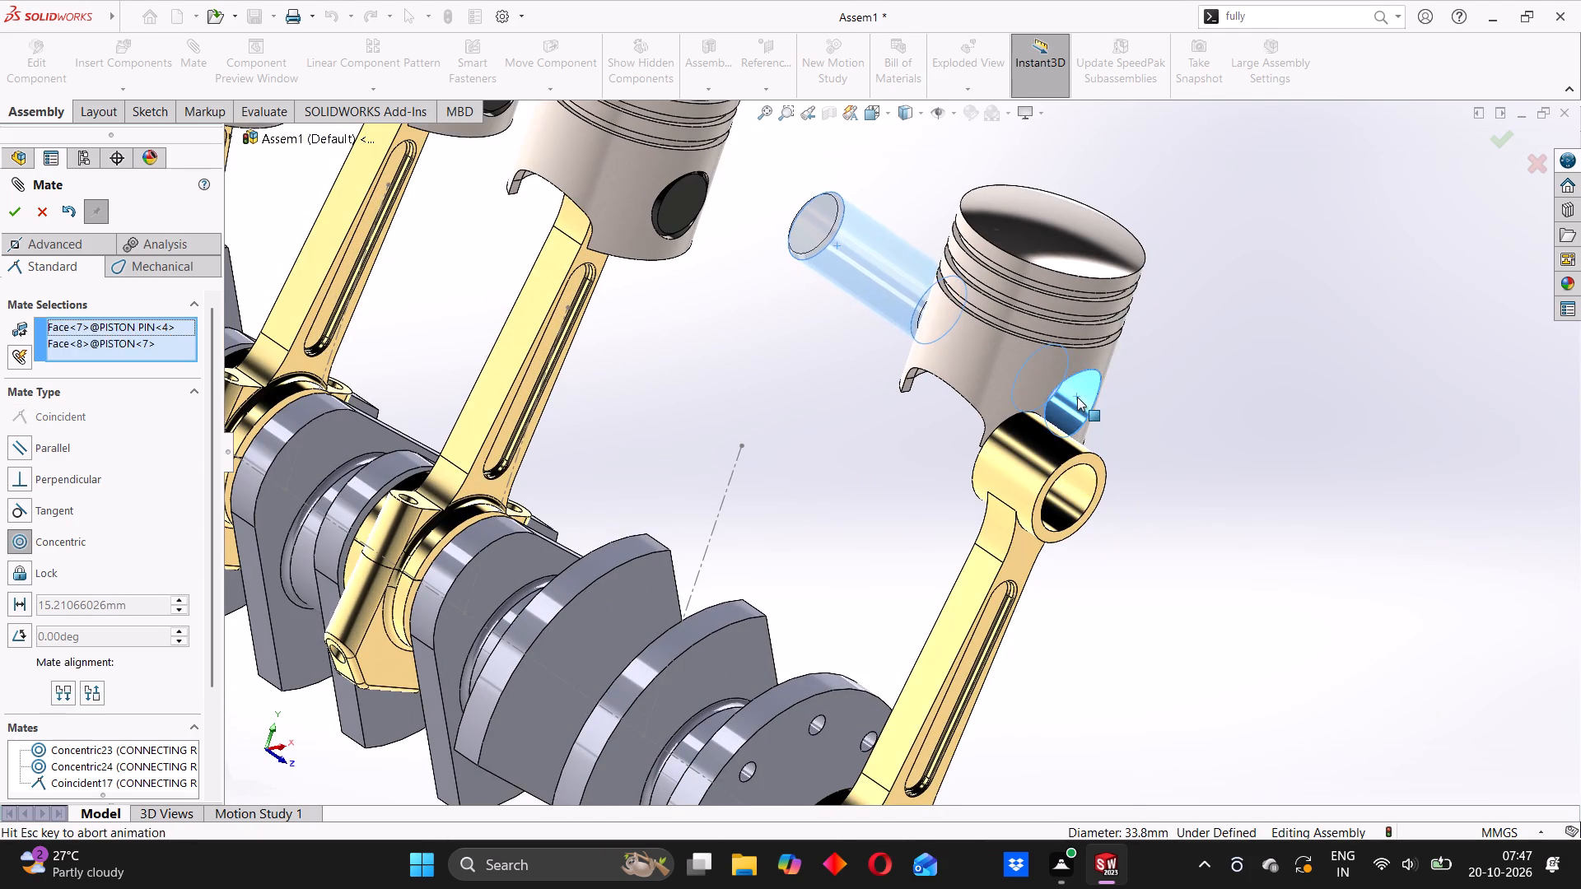
click(1331, 370)
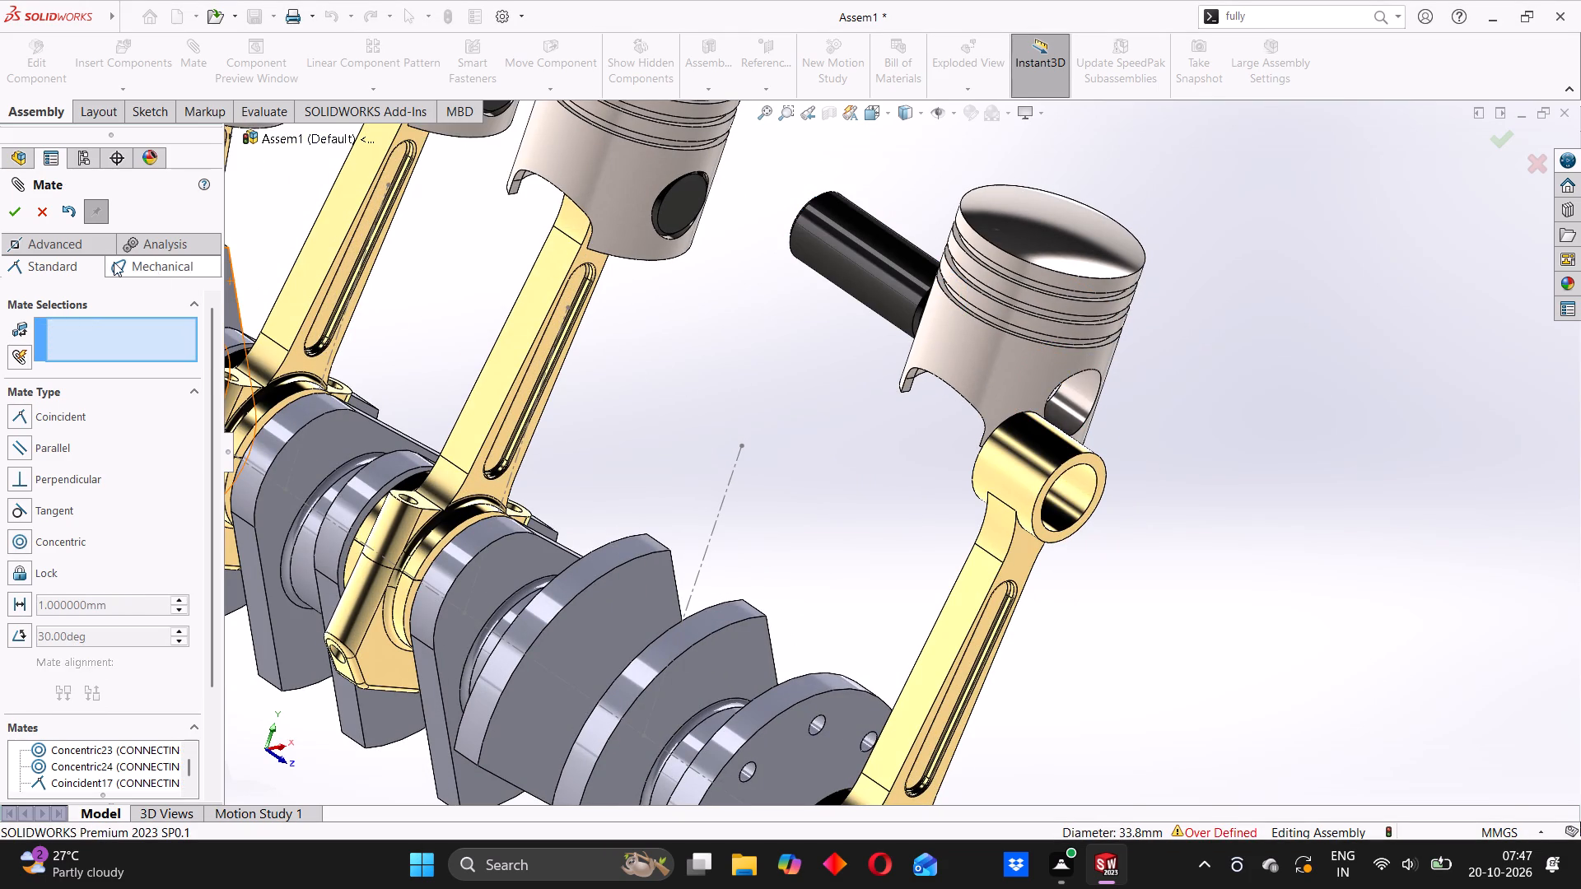
Add a coincident mate between the Front Plane of PISTON PIN<4> and the Front Plane of PISTON<7>.
click(235, 138)
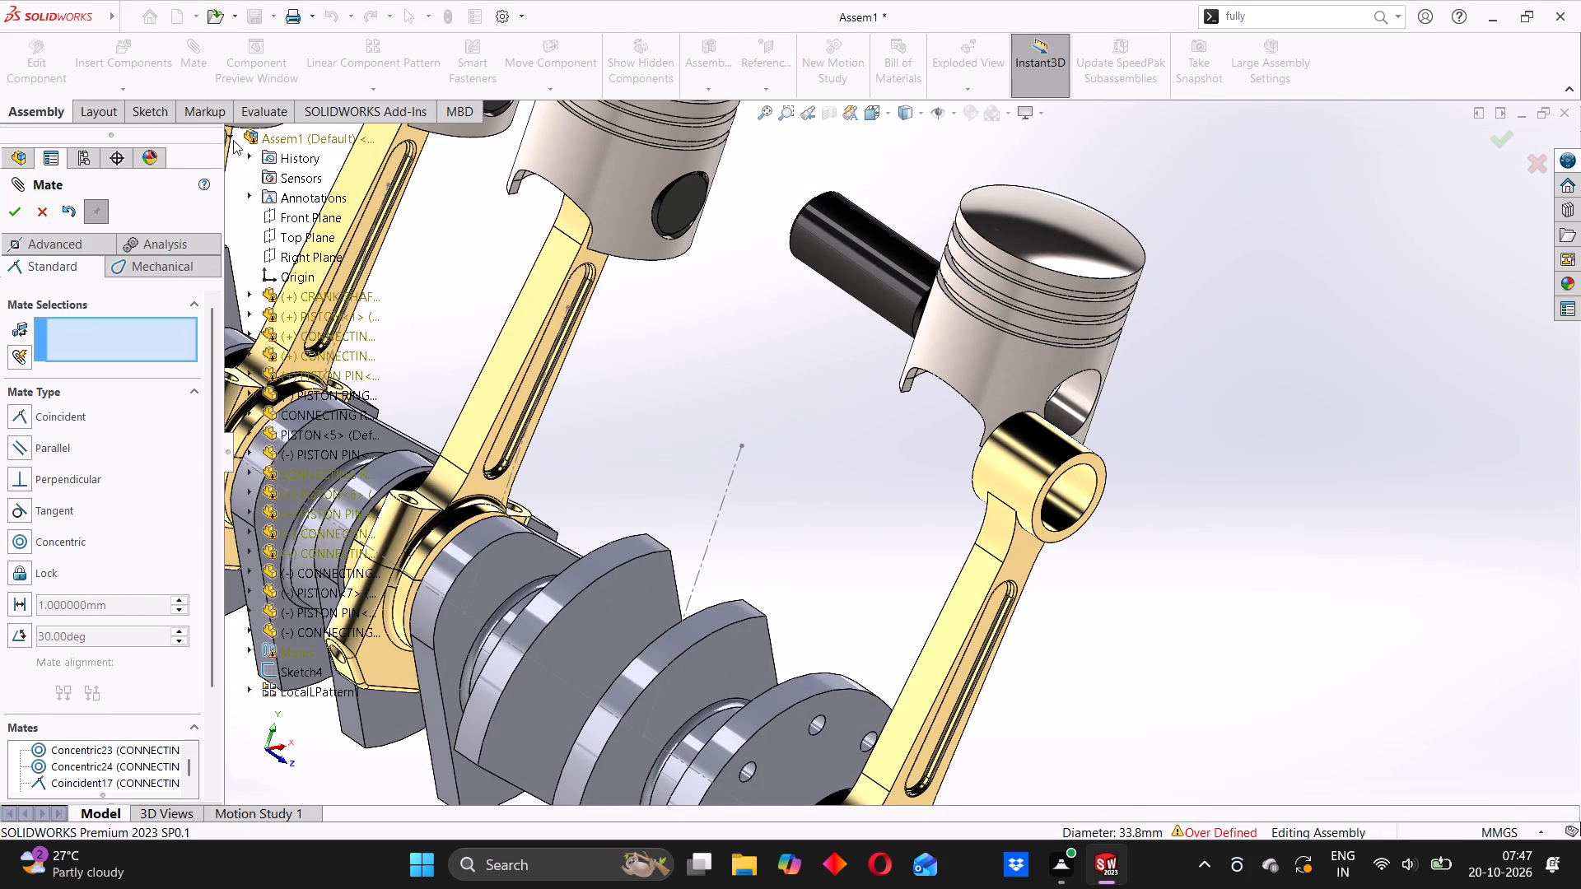
scroll(316, 442, down, 4)
scroll(554, 461, up, 5)
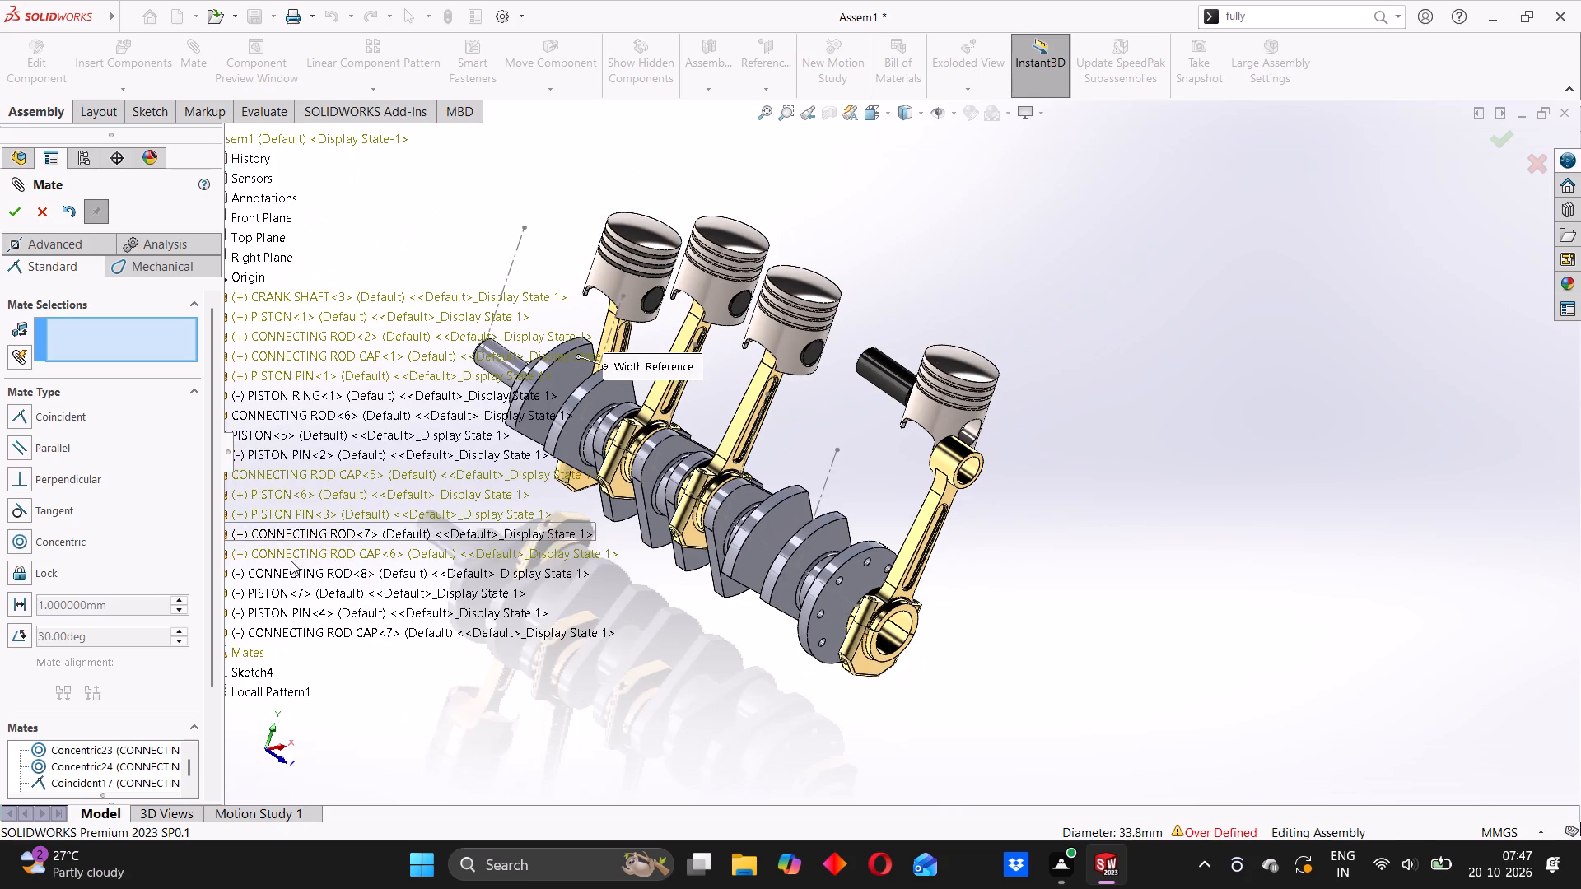
scroll(279, 634, up, 3)
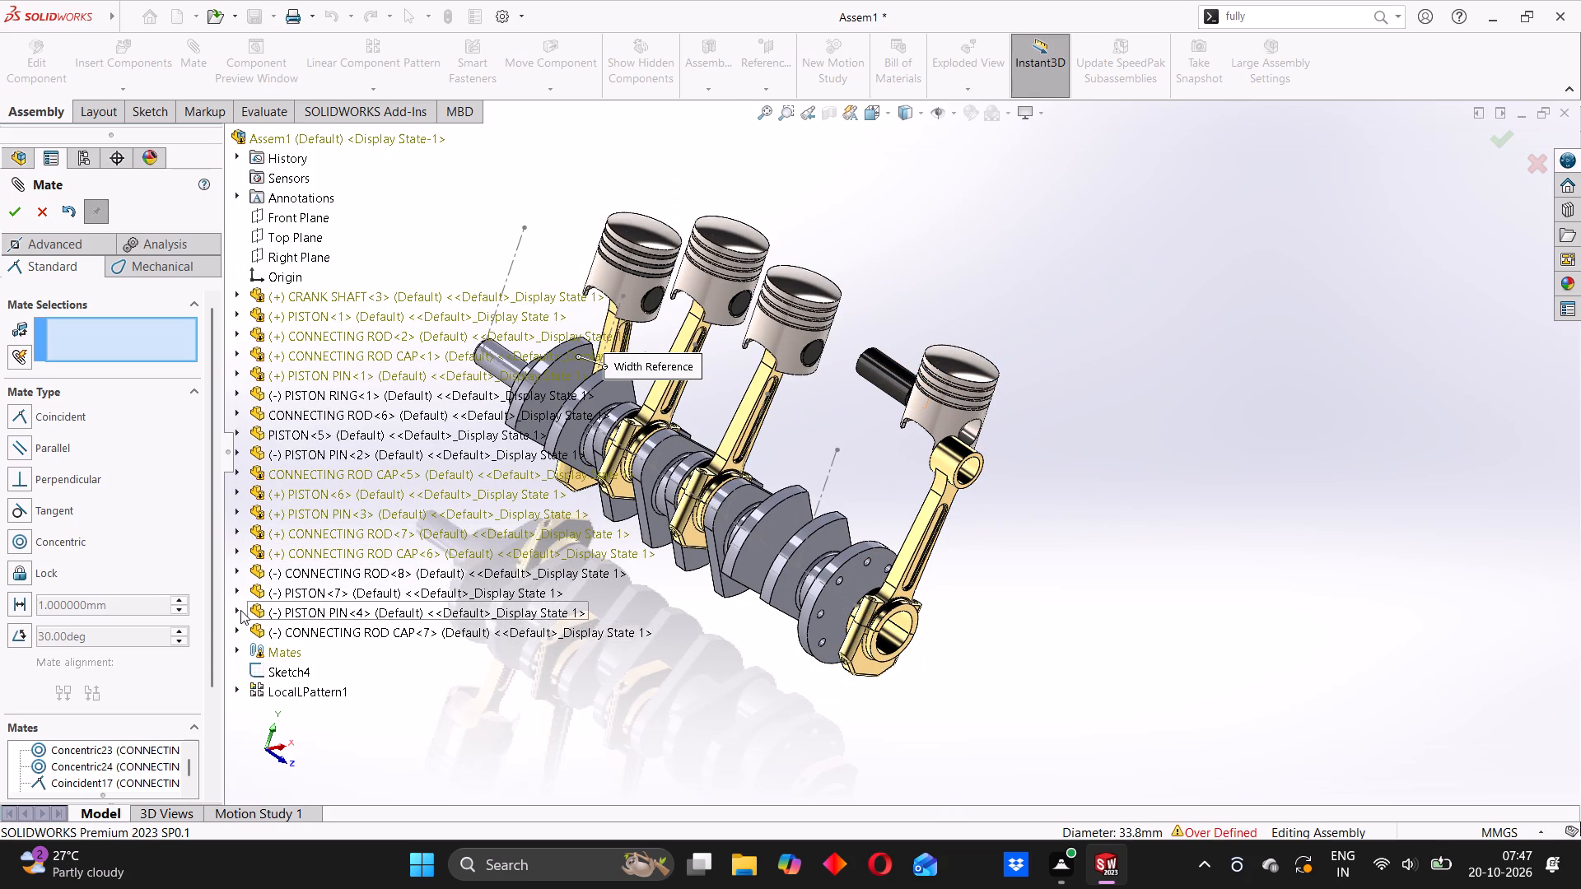
click(240, 610)
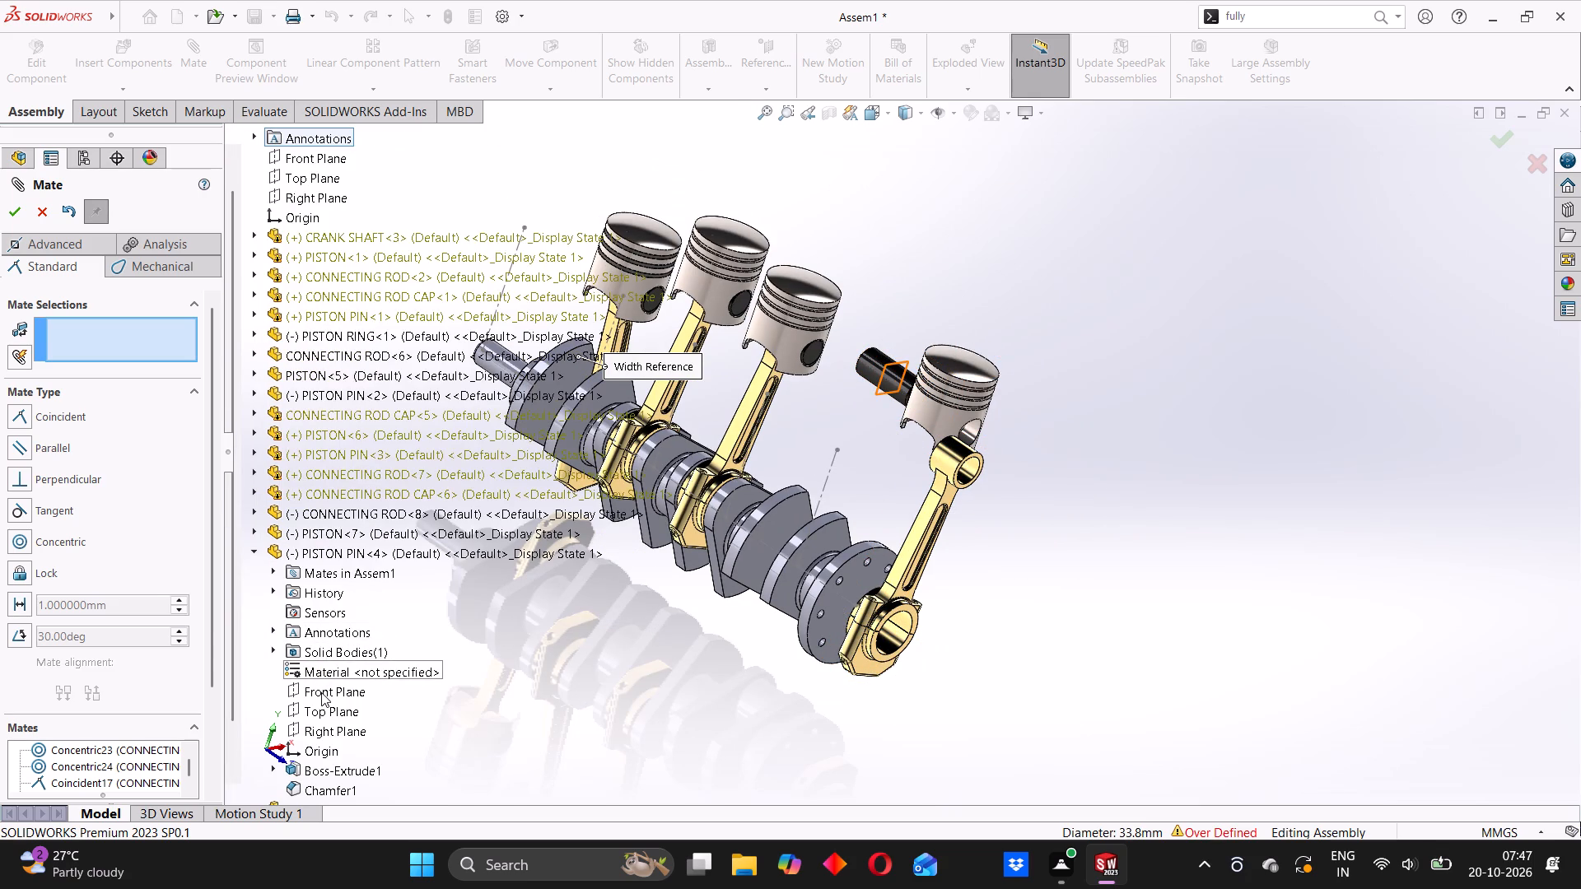
click(321, 693)
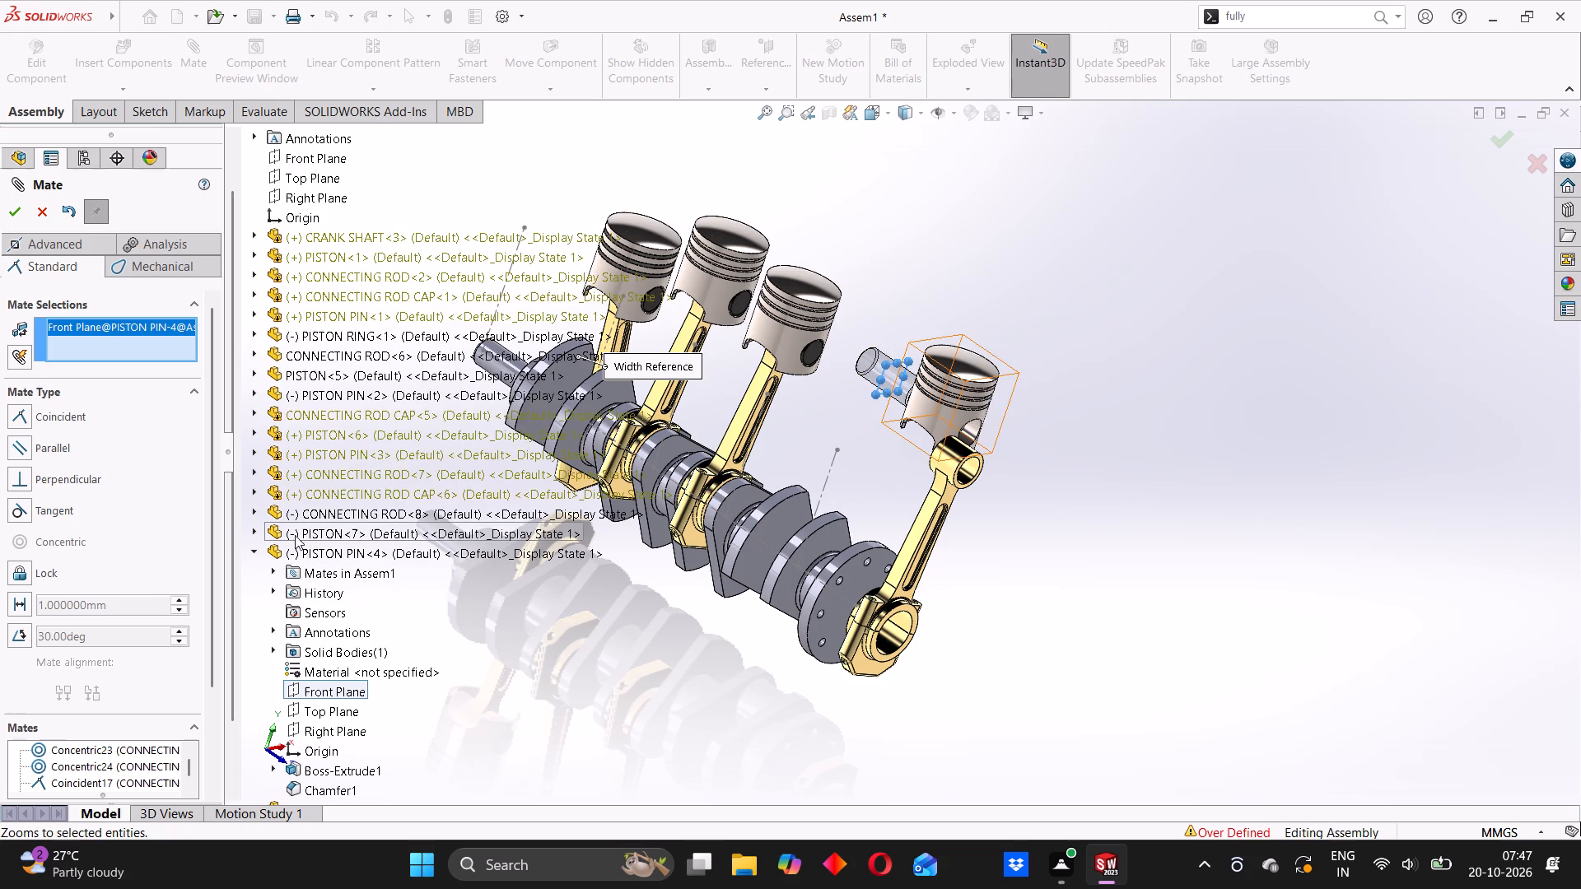
click(255, 532)
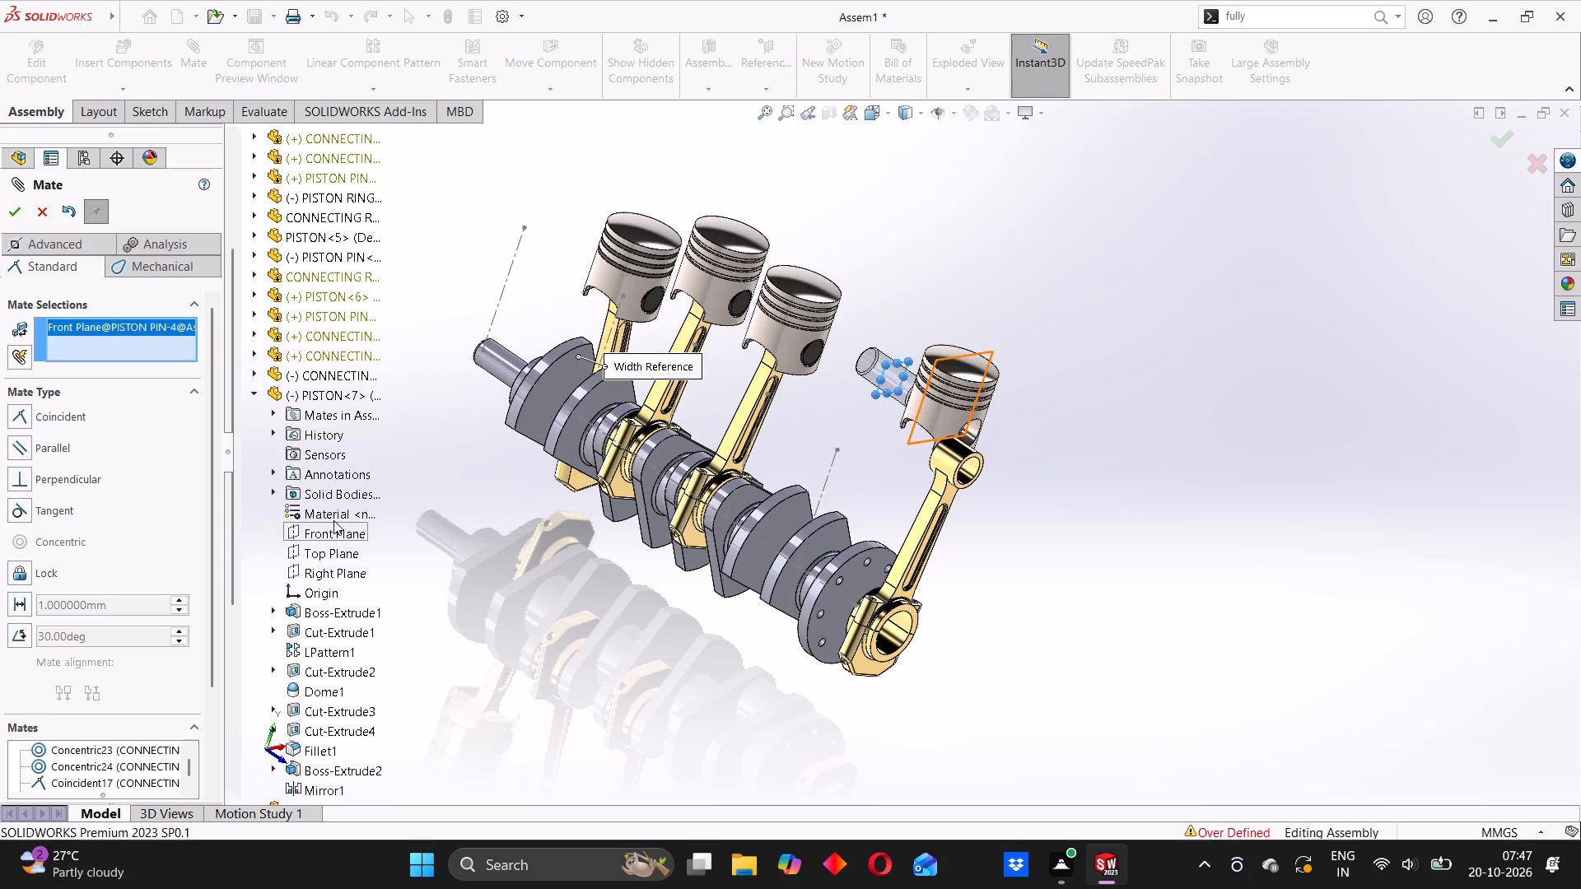
click(329, 529)
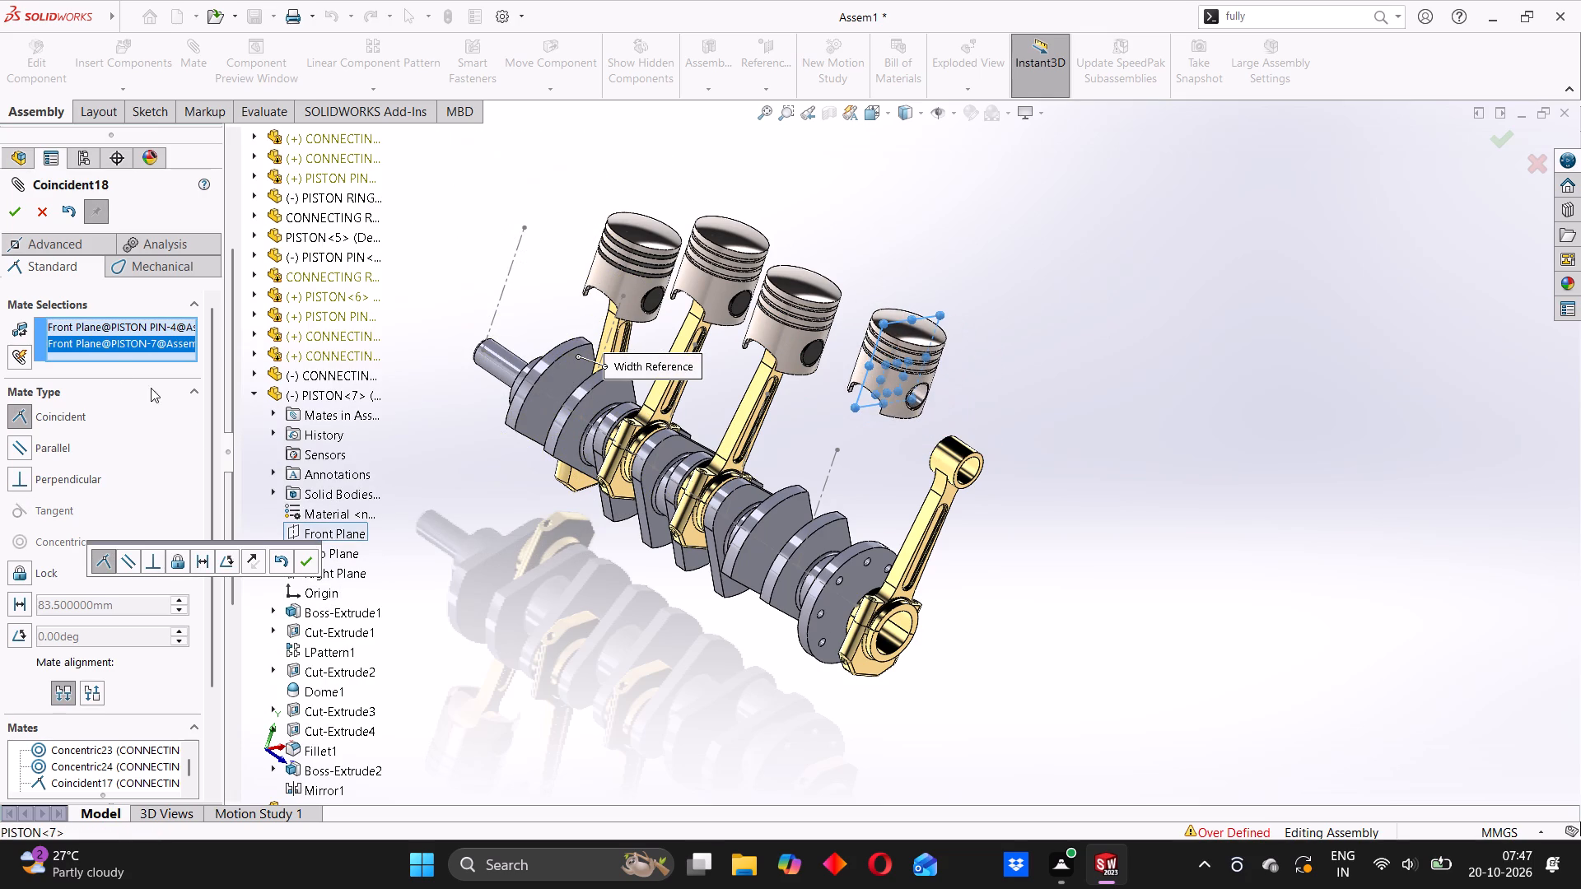
click(14, 205)
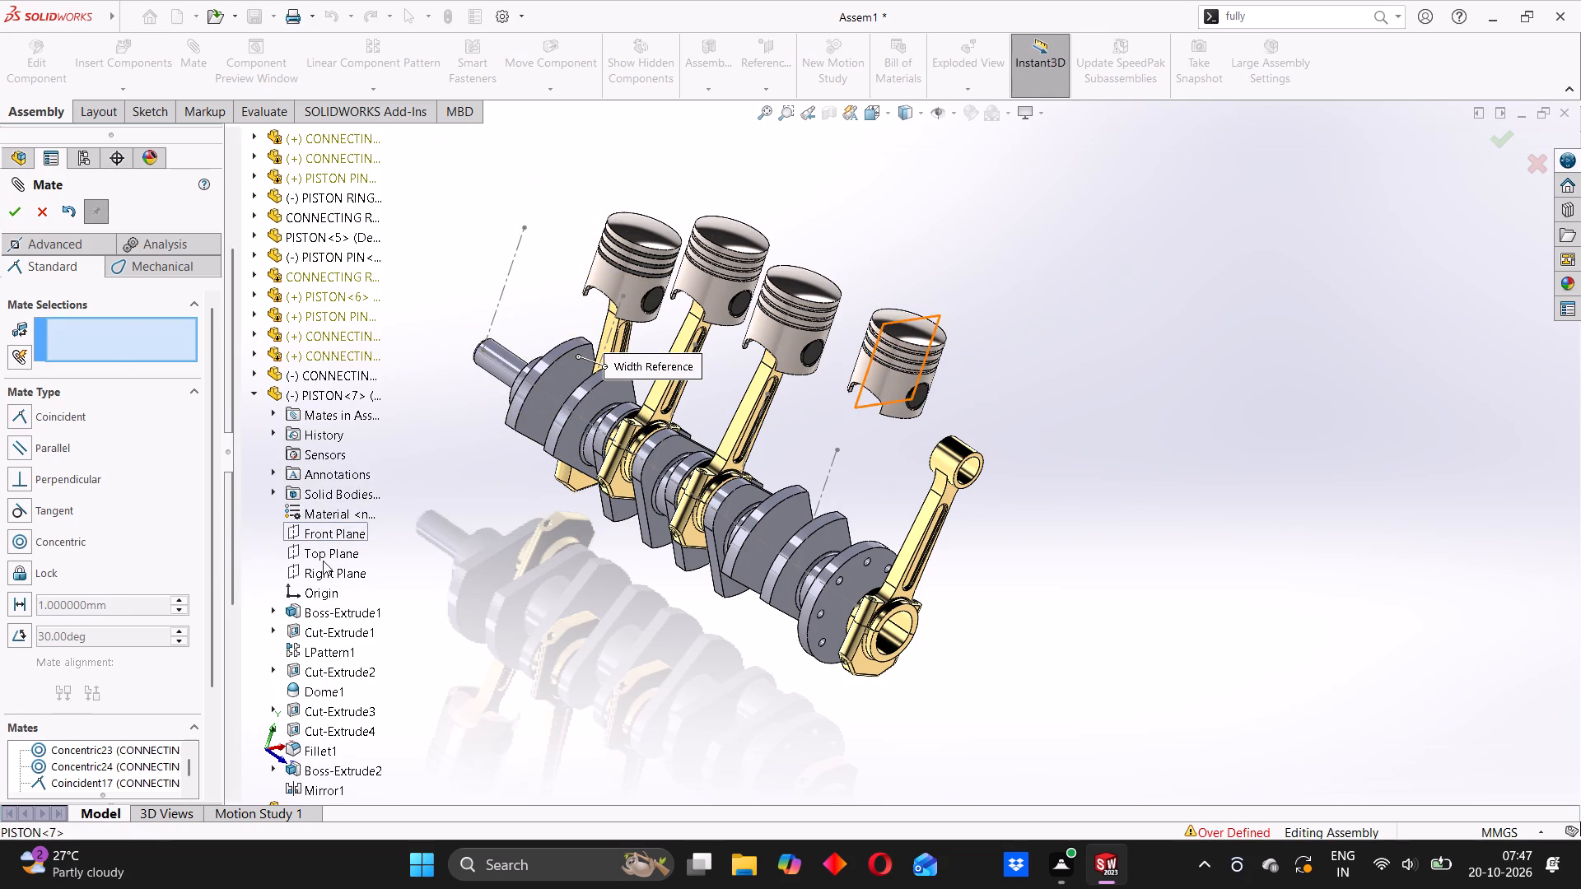
Add a coincident mate between the Front Plane of PISTON PIN<4> and the Front Plane of CONNECTING ROD<8>.
scroll(317, 573, down, 2)
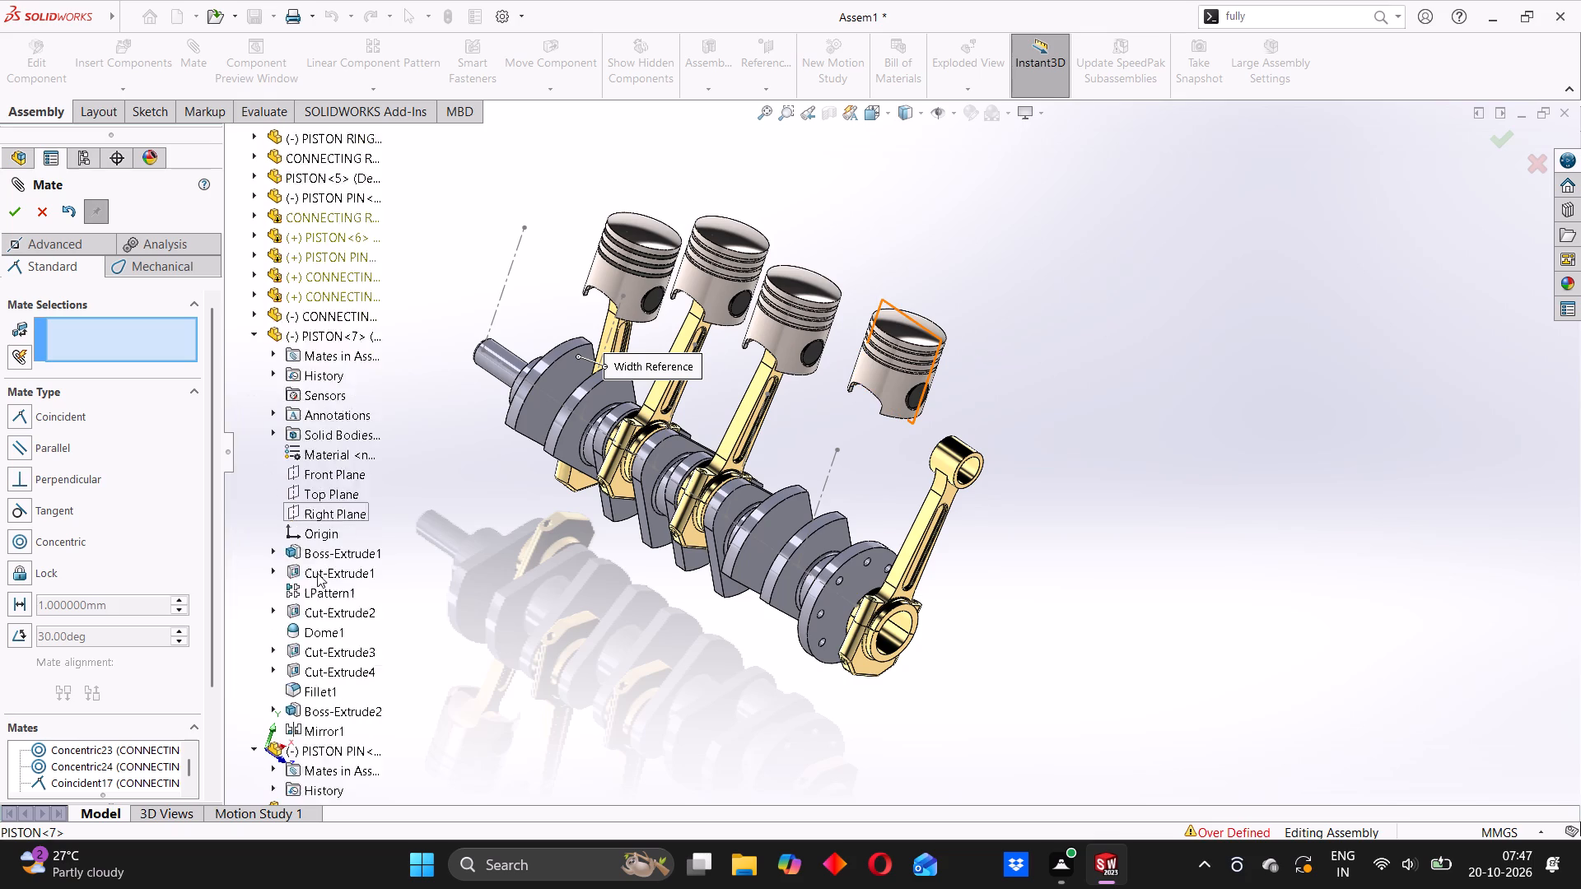
scroll(317, 573, down, 2)
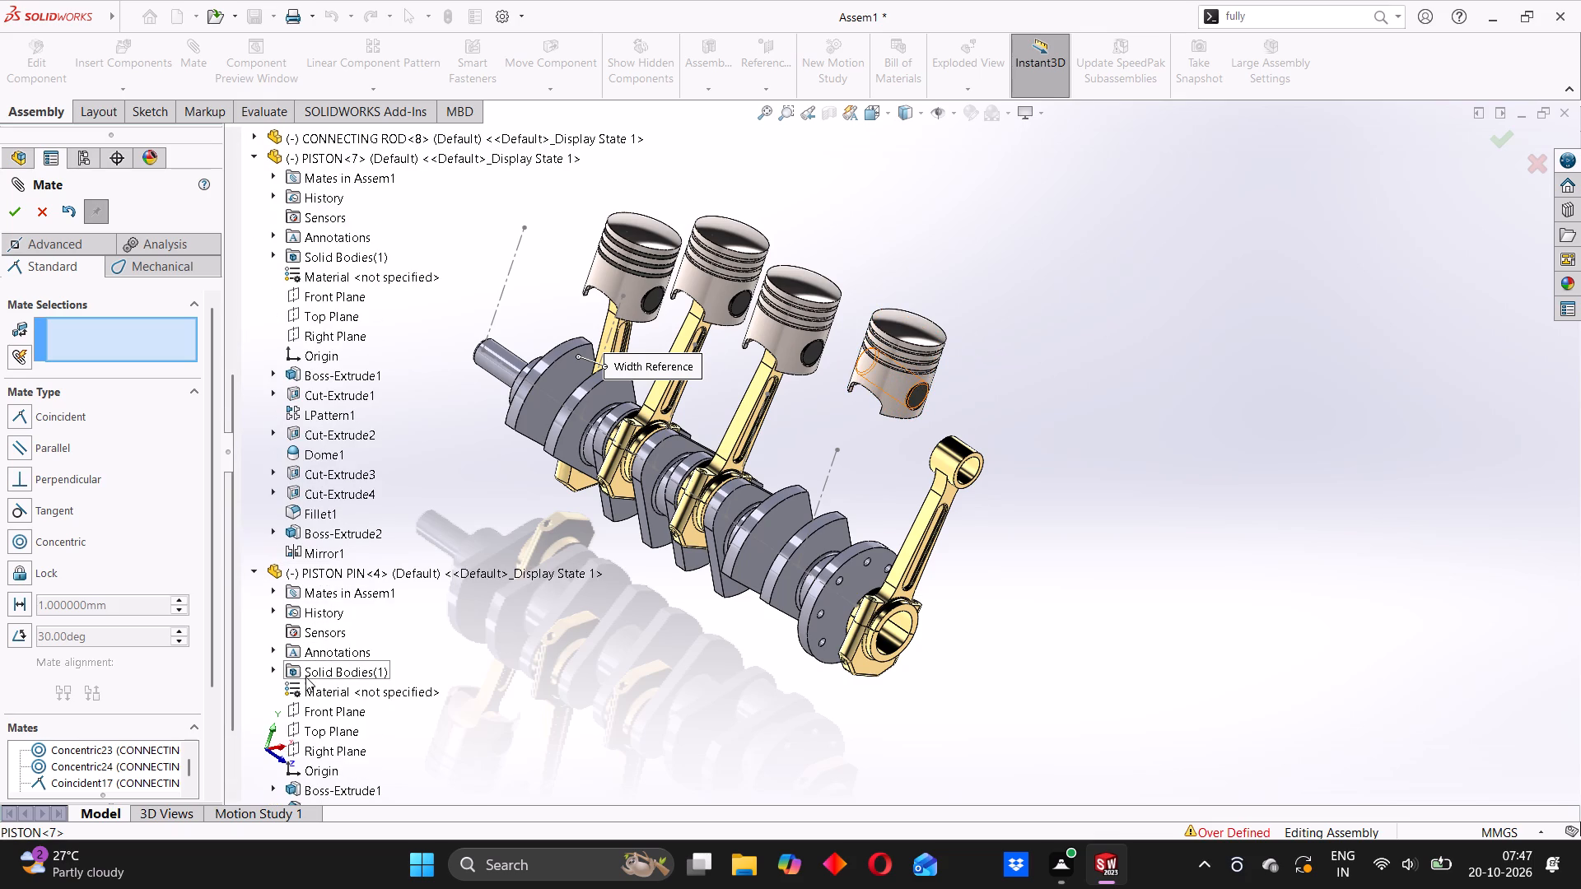
click(315, 717)
scroll(314, 616, down, 7)
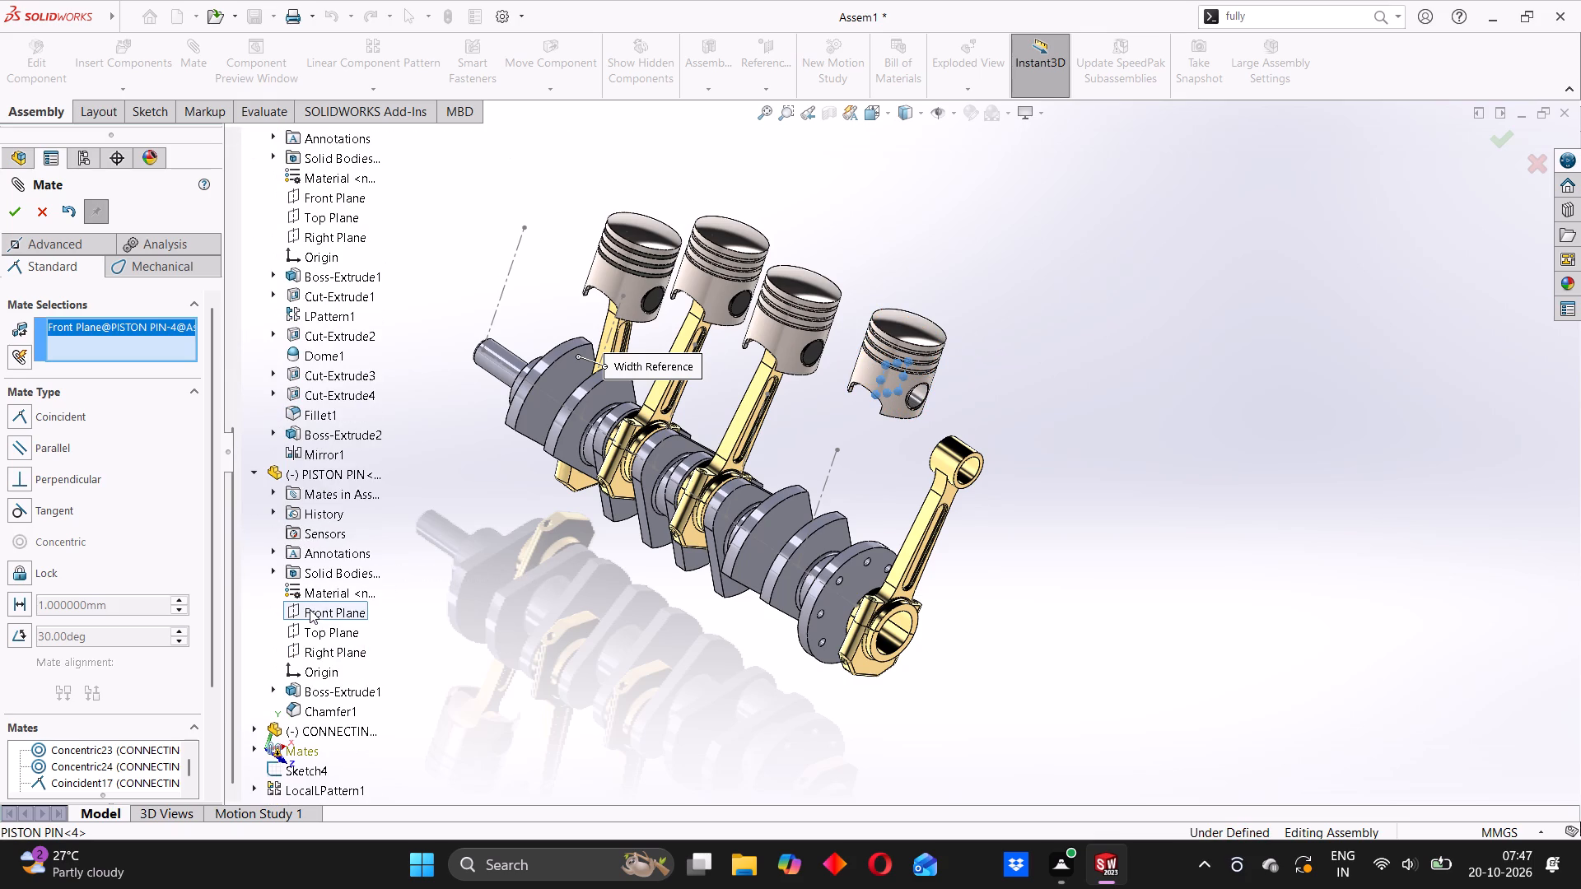
scroll(310, 609, down, 2)
click(278, 691)
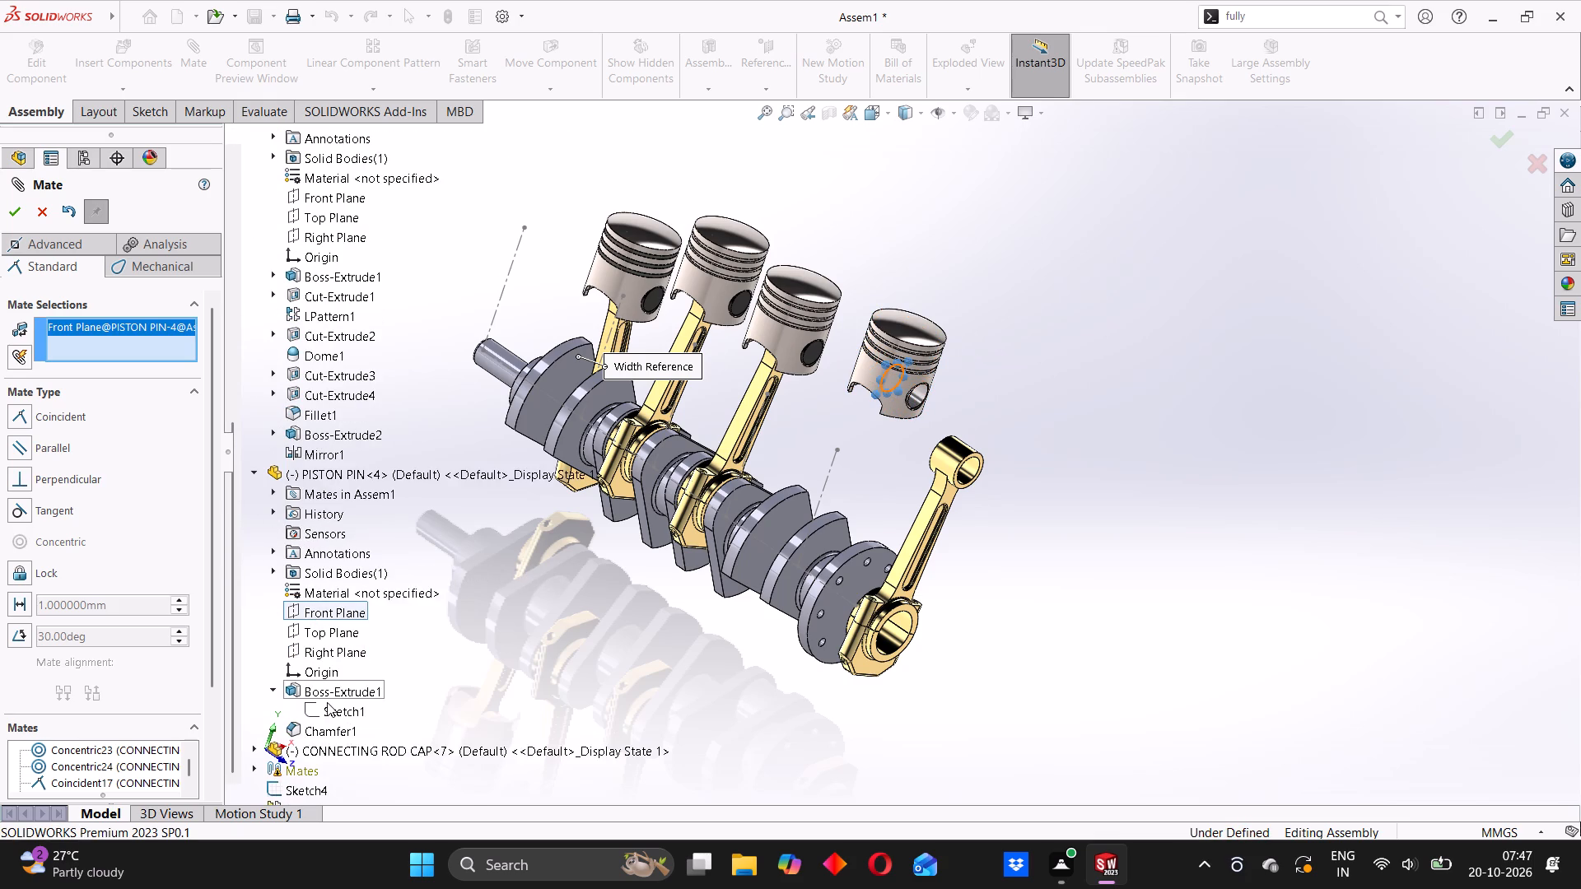
scroll(327, 702, down, 2)
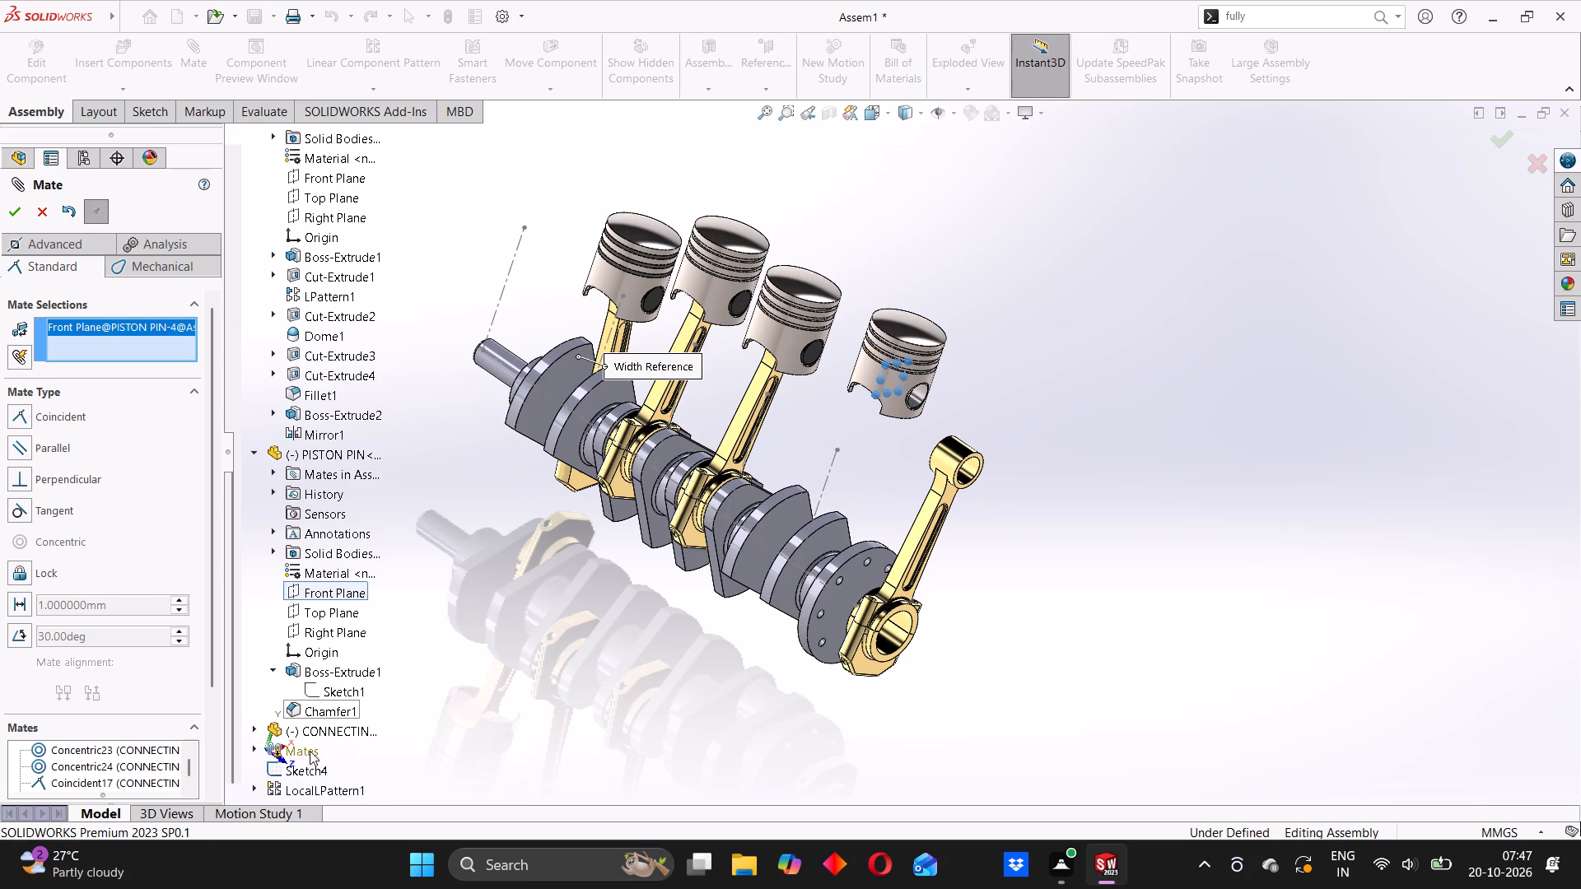
click(255, 731)
scroll(334, 687, down, 4)
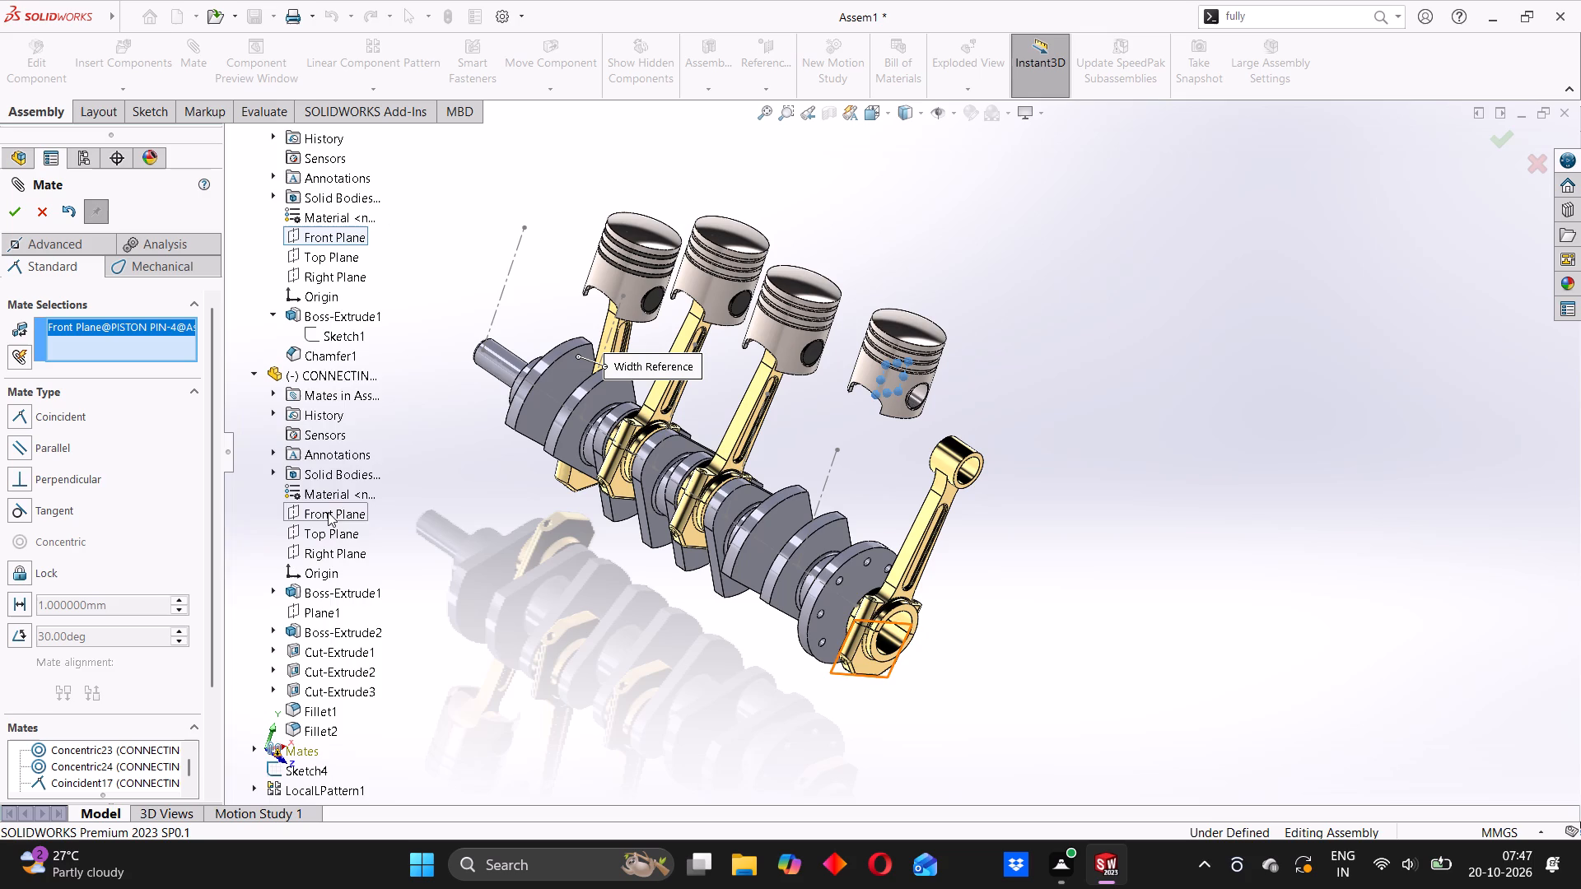
scroll(318, 383, up, 7)
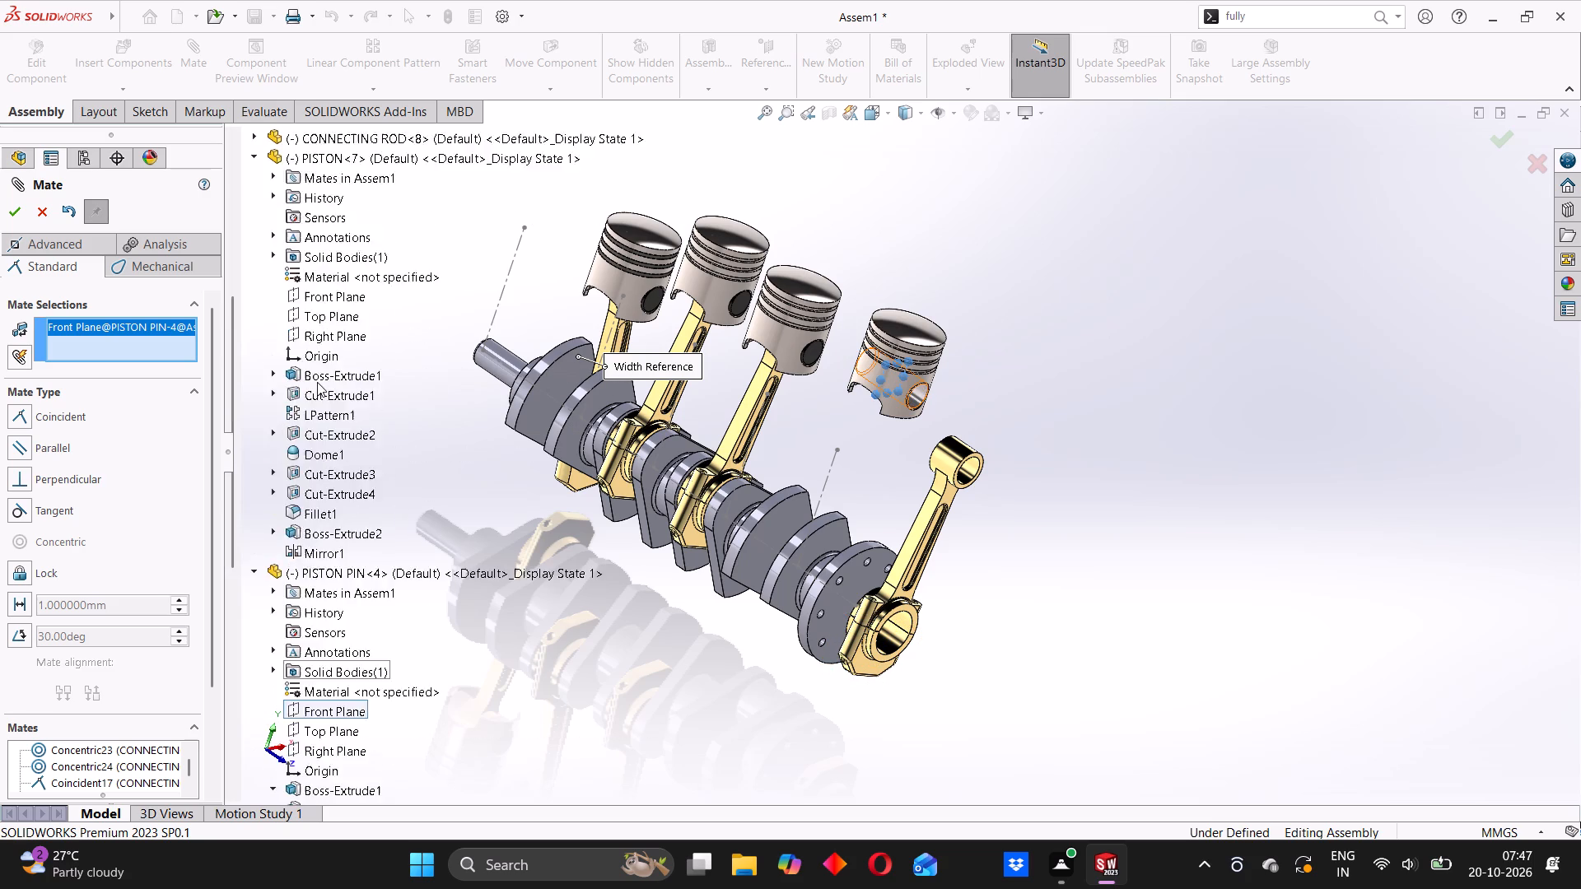
scroll(317, 382, up, 7)
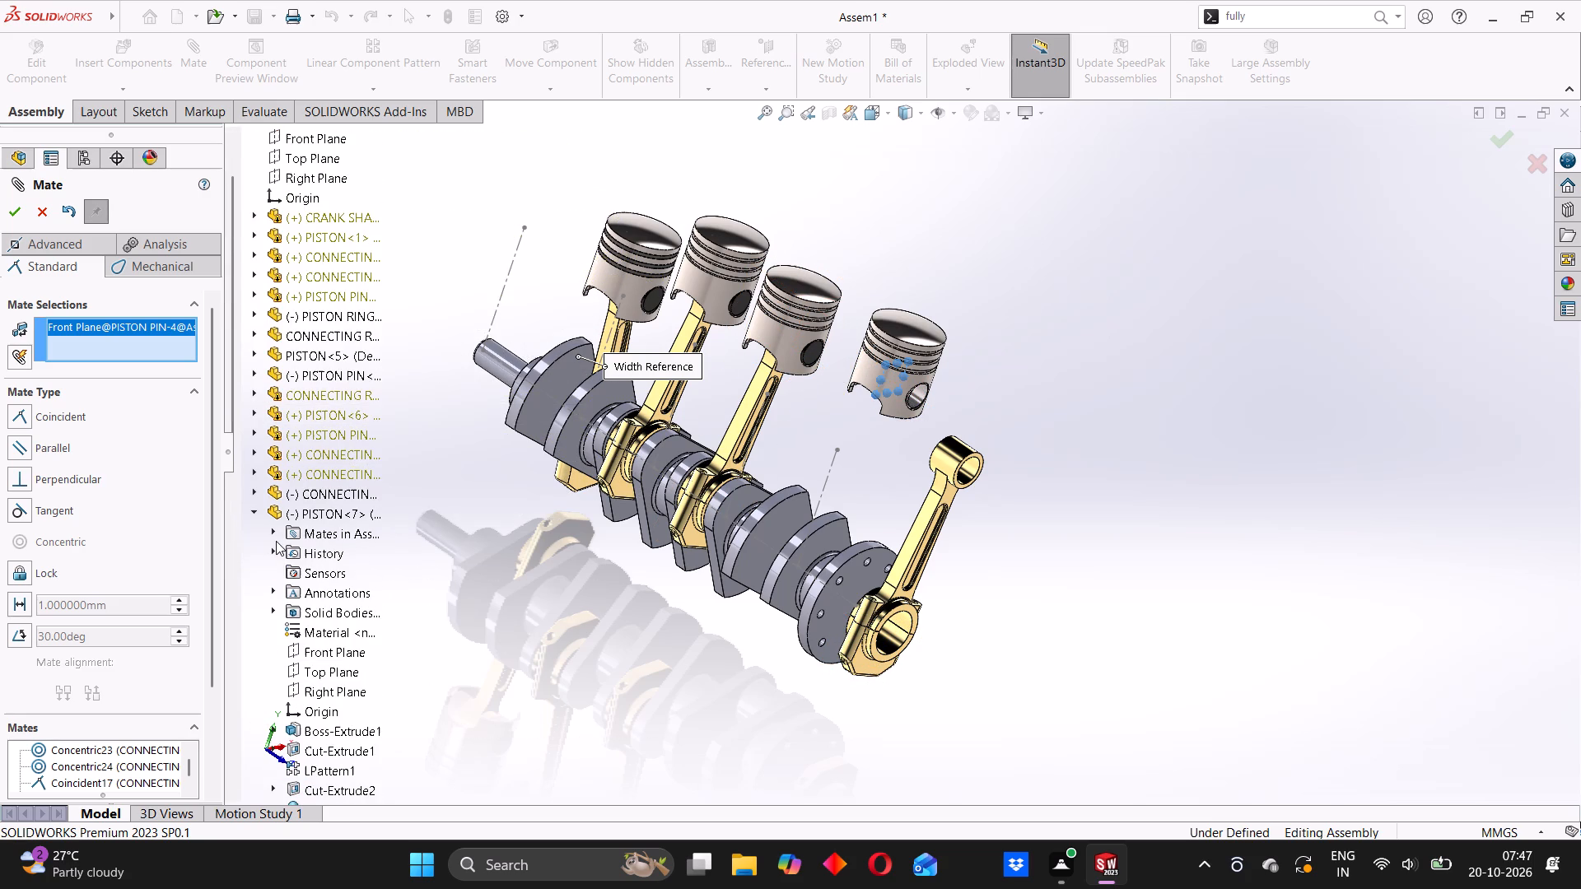
click(254, 493)
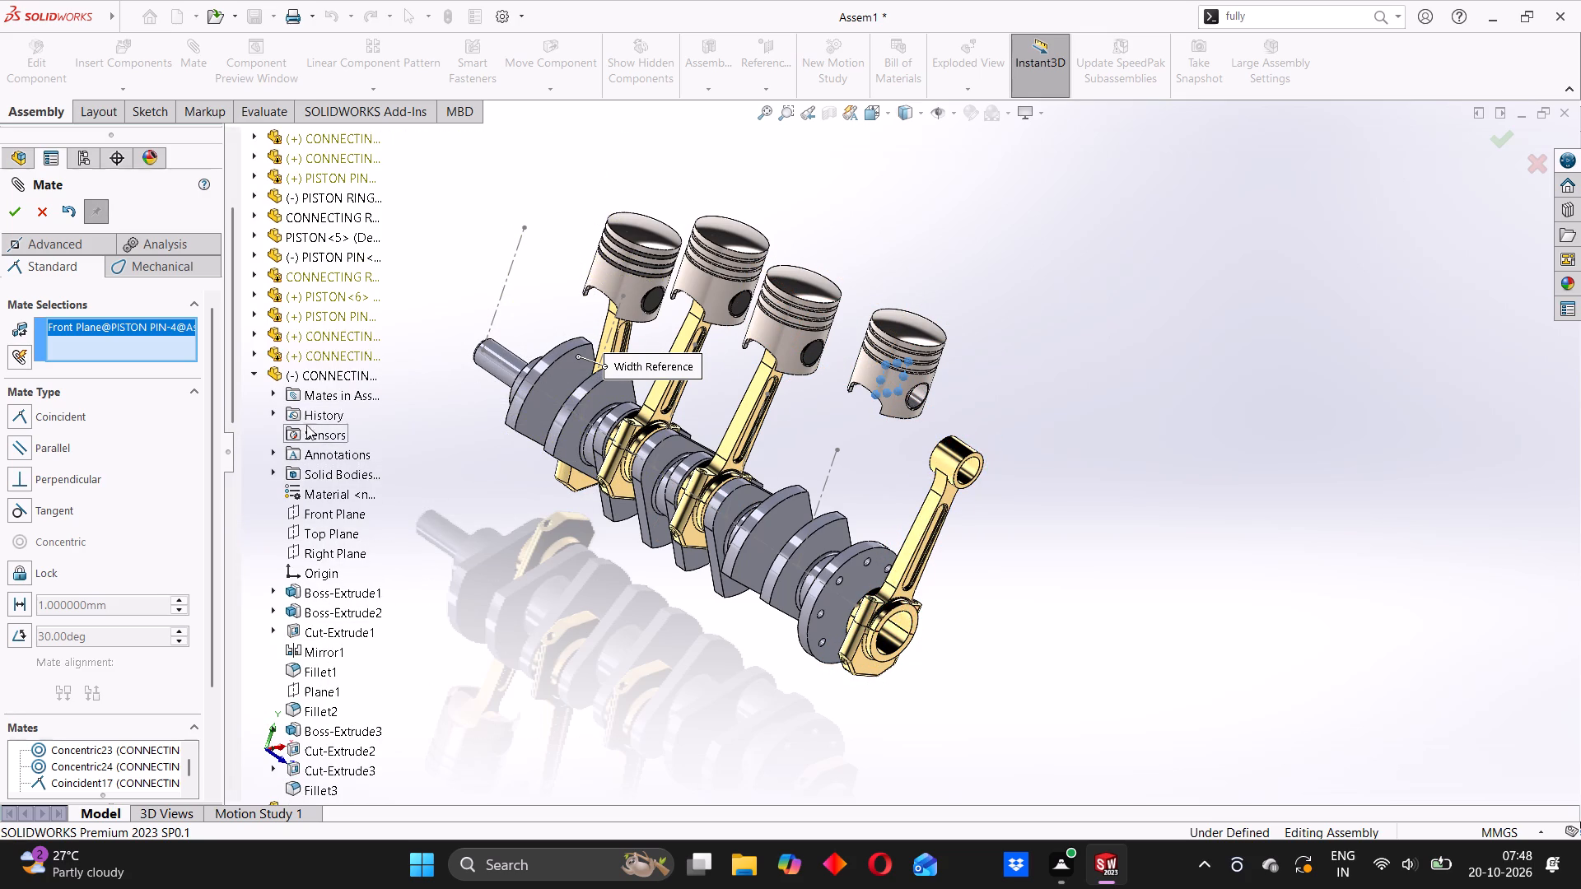
click(326, 514)
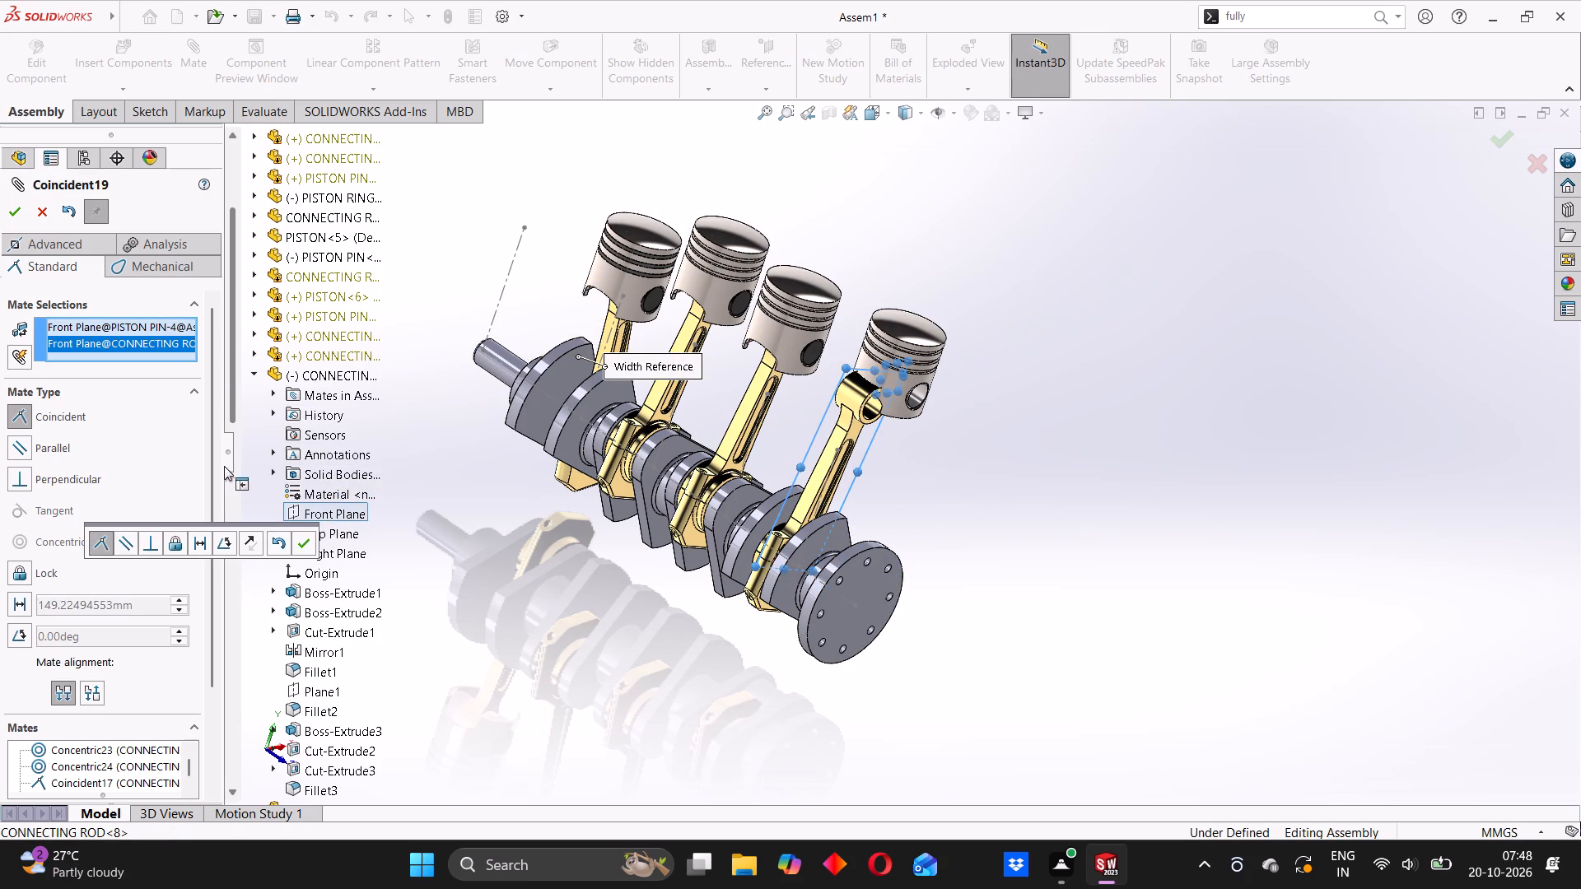
middle_drag(818, 475, 841, 505)
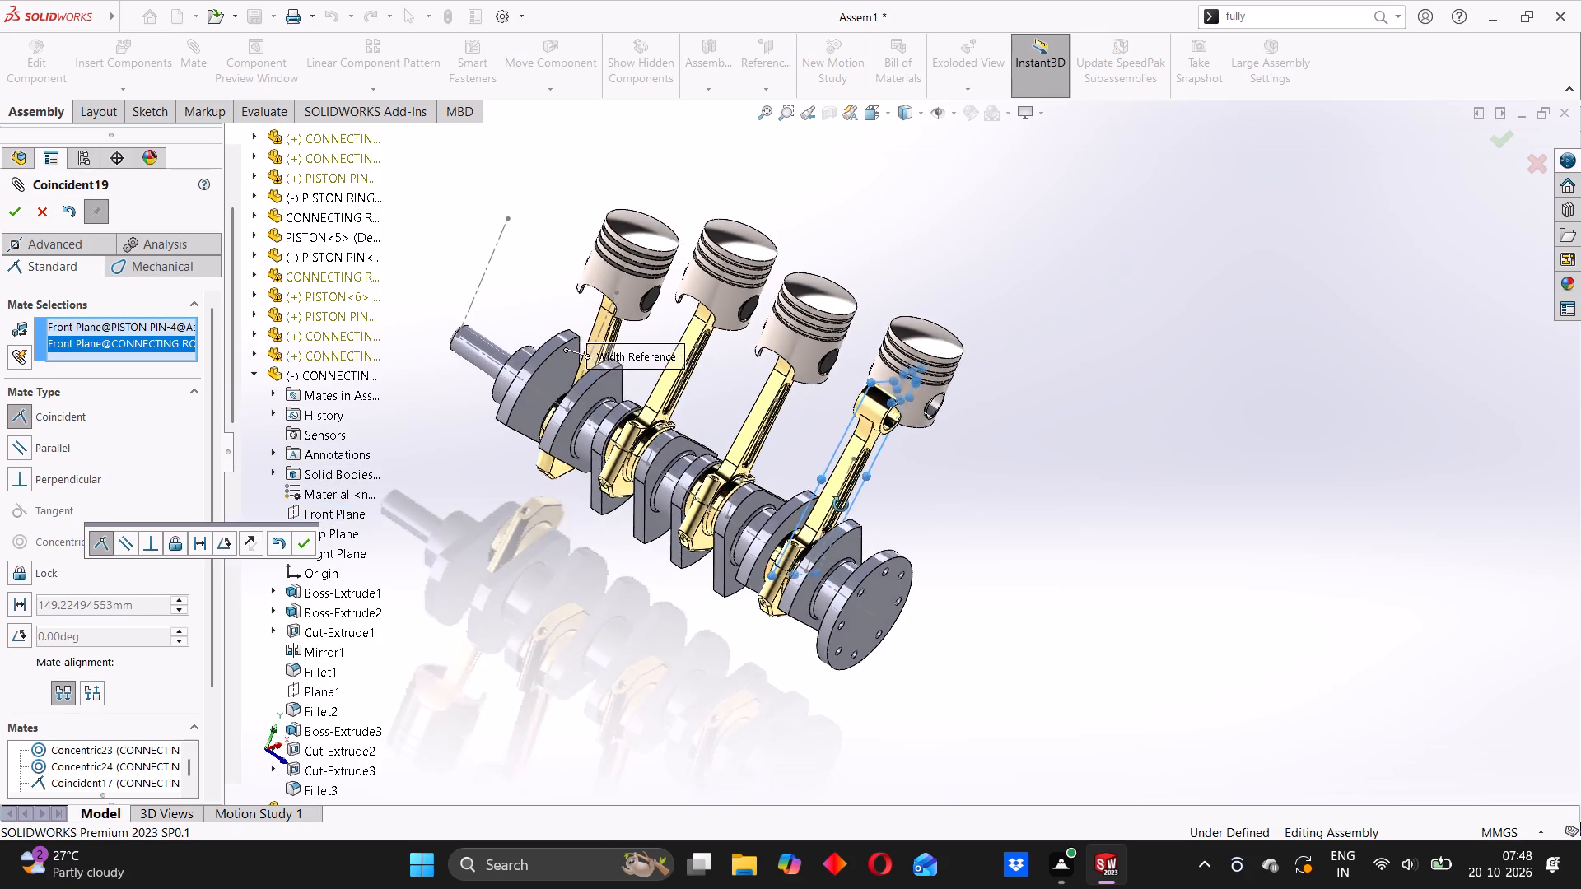
middle_drag(841, 505, 851, 521)
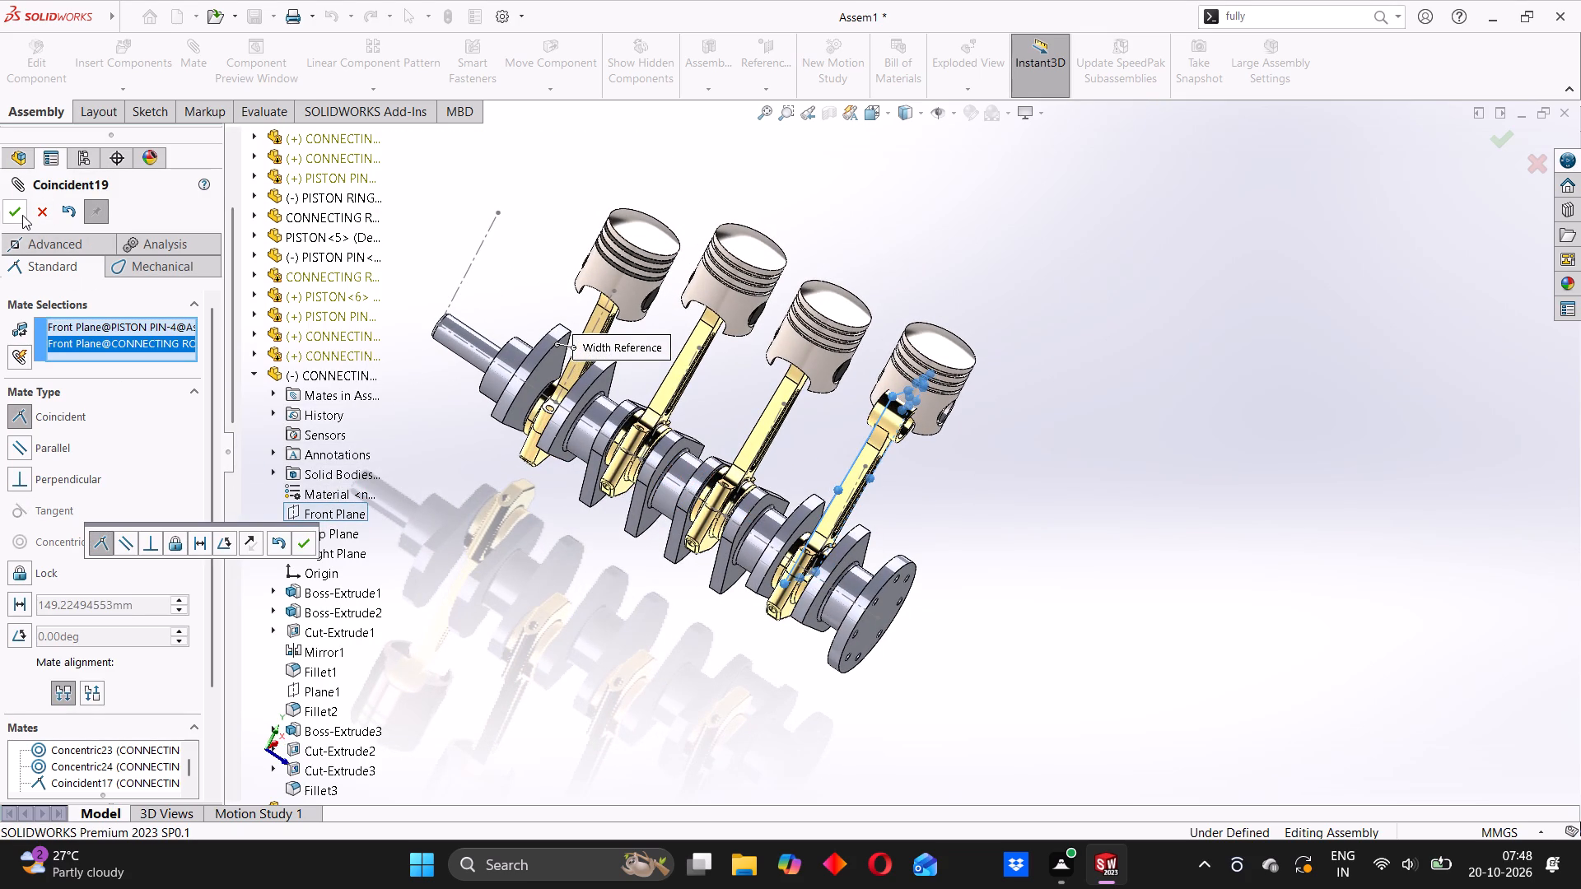
click(21, 214)
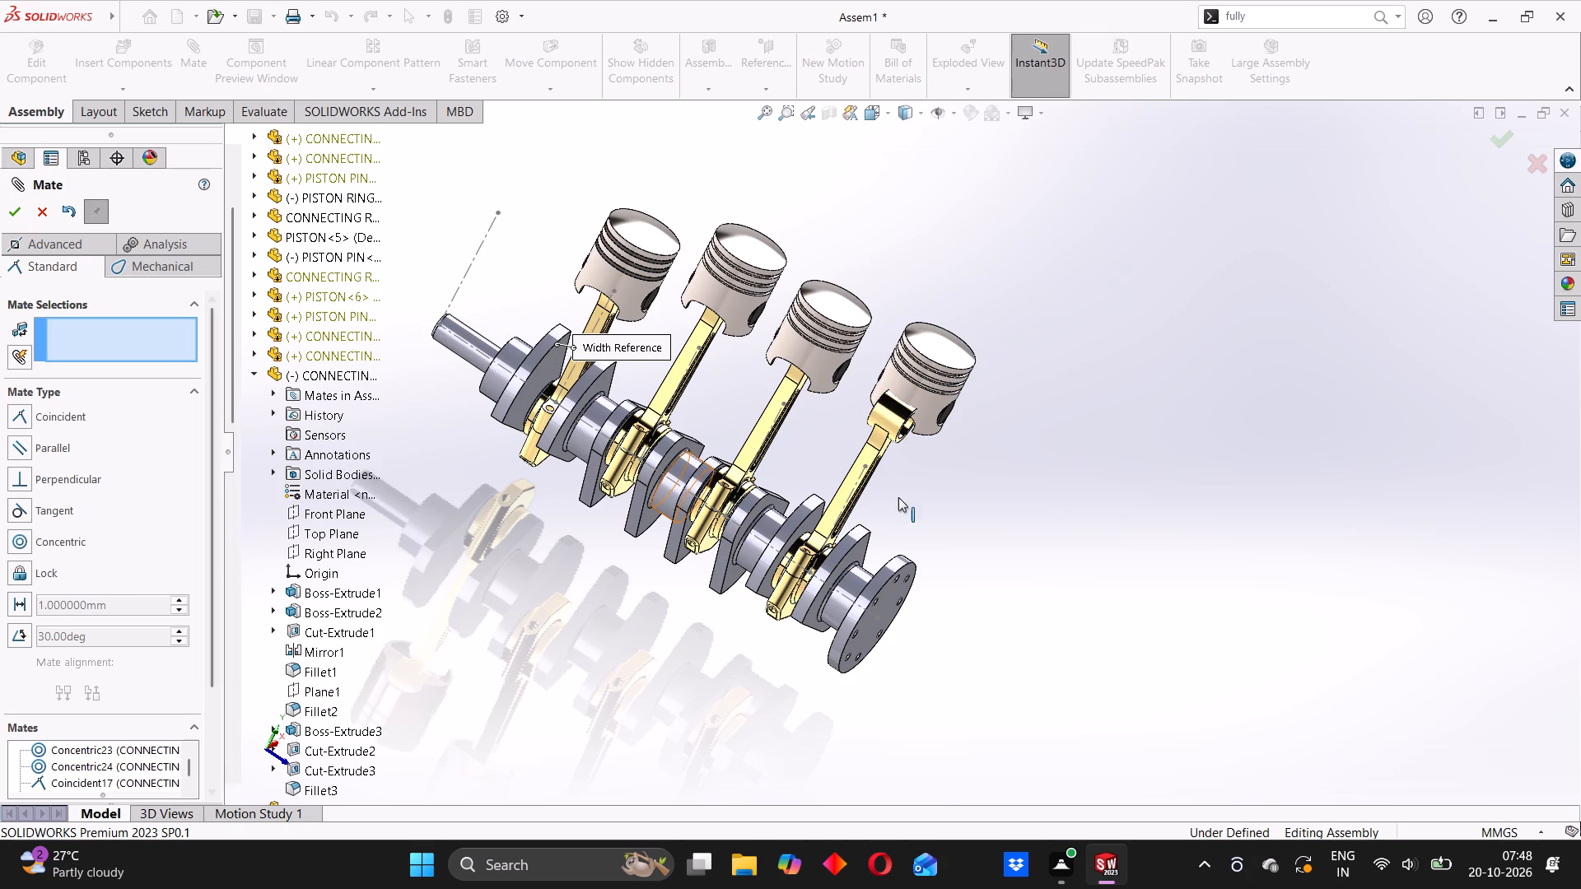
Add a concentric mate between the small-end bore of CONNECTING ROD<8> and the cylindrical face of PISTON PIN<4>, and finish mating.
middle_drag(918, 473, 870, 451)
scroll(870, 444, down, 5)
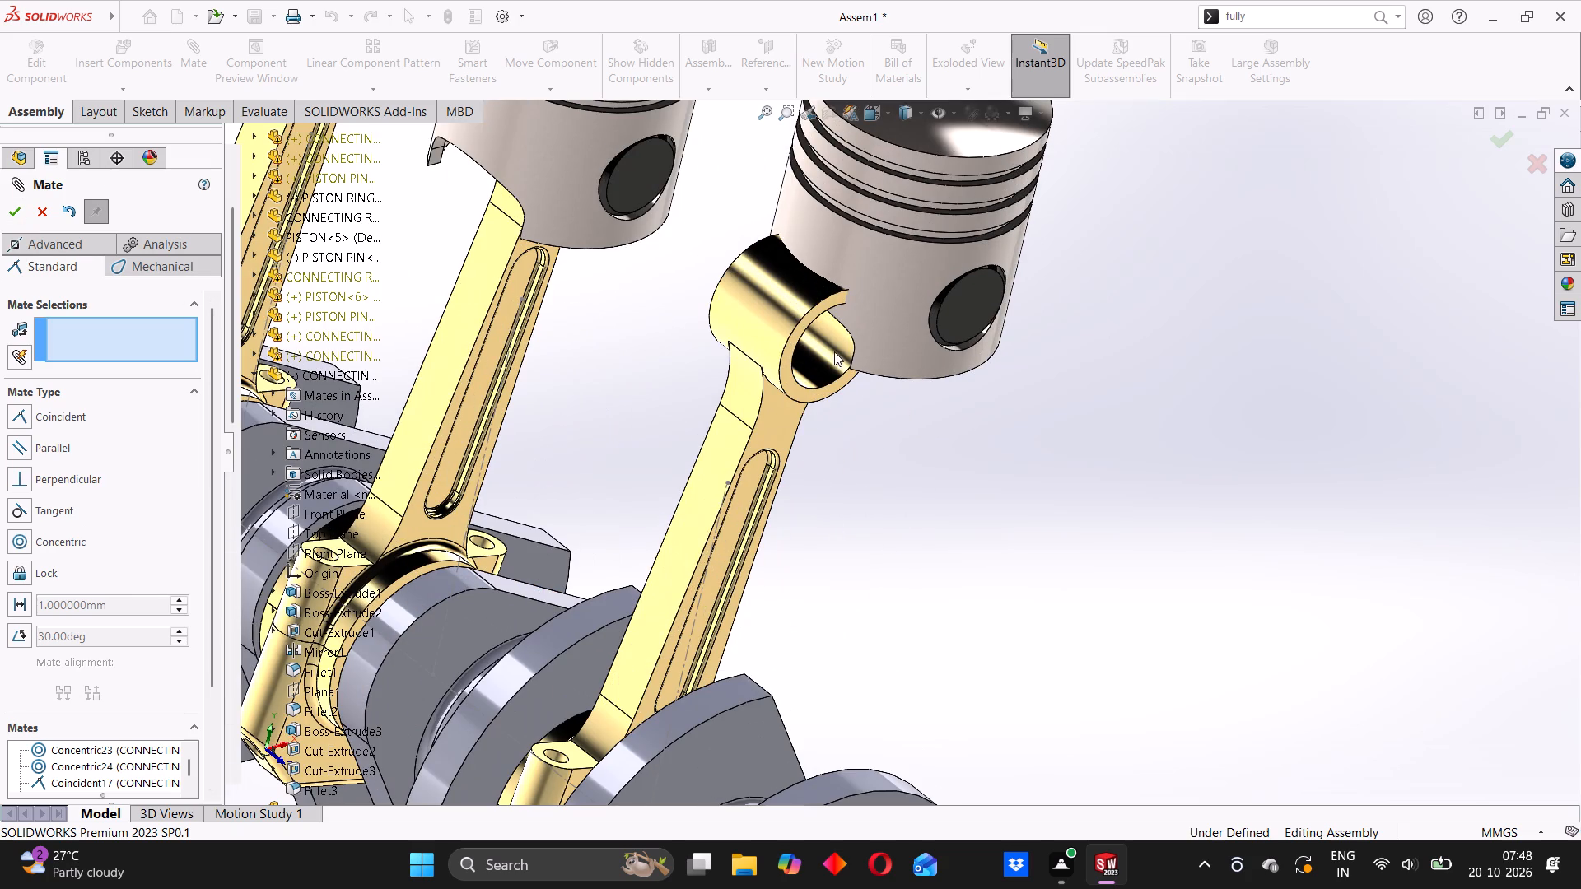
click(828, 348)
middle_drag(952, 316, 996, 231)
scroll(857, 404, down, 4)
middle_drag(865, 398, 926, 326)
scroll(772, 408, up, 3)
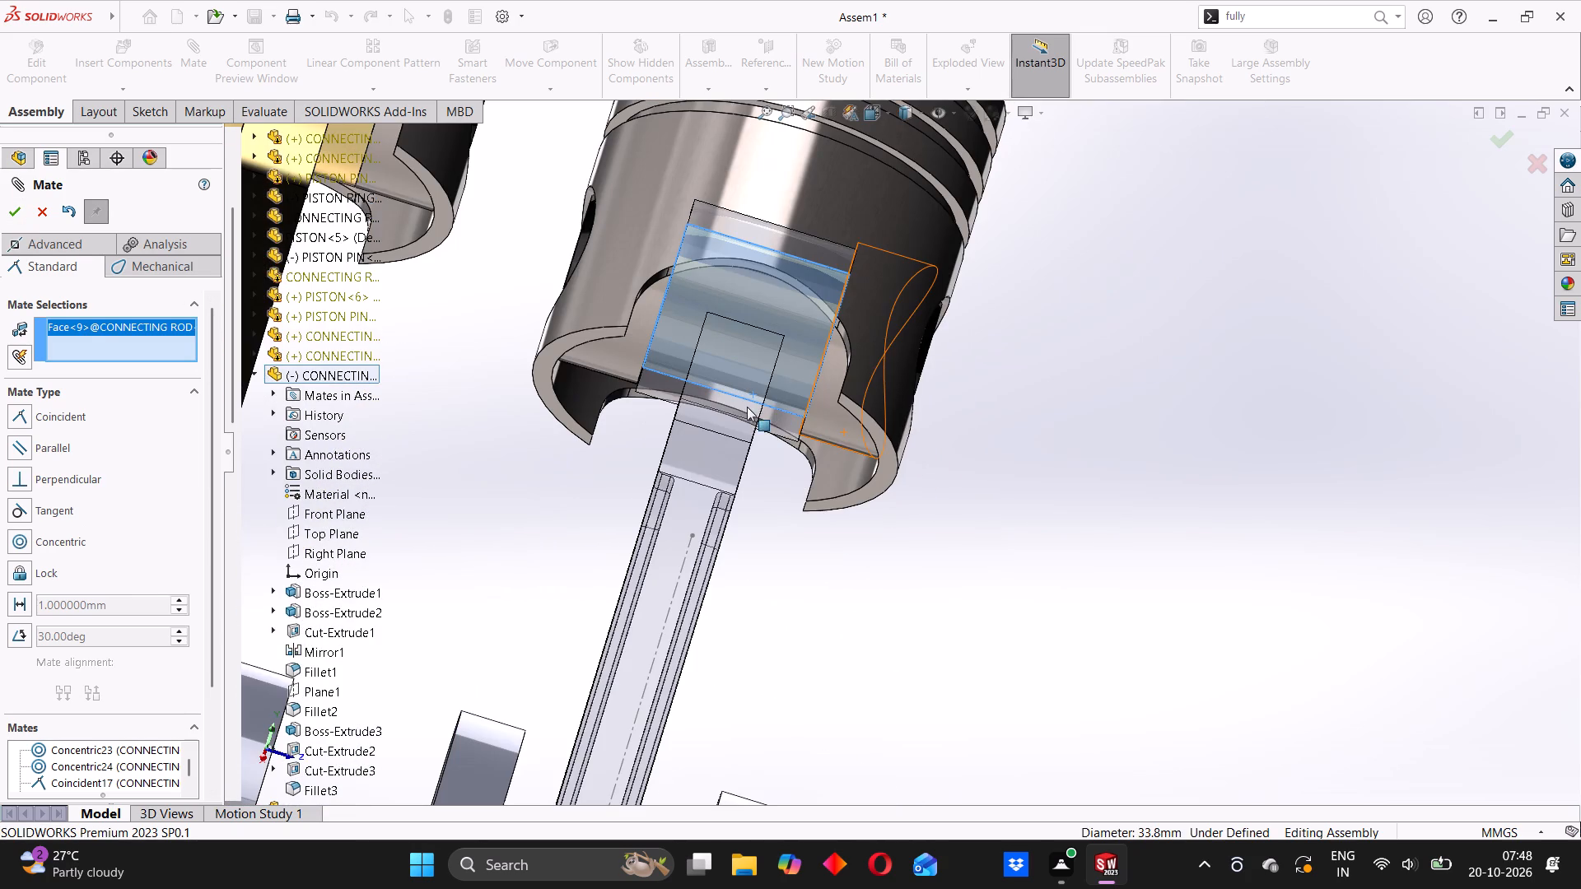
scroll(659, 383, down, 2)
middle_drag(658, 385, 693, 385)
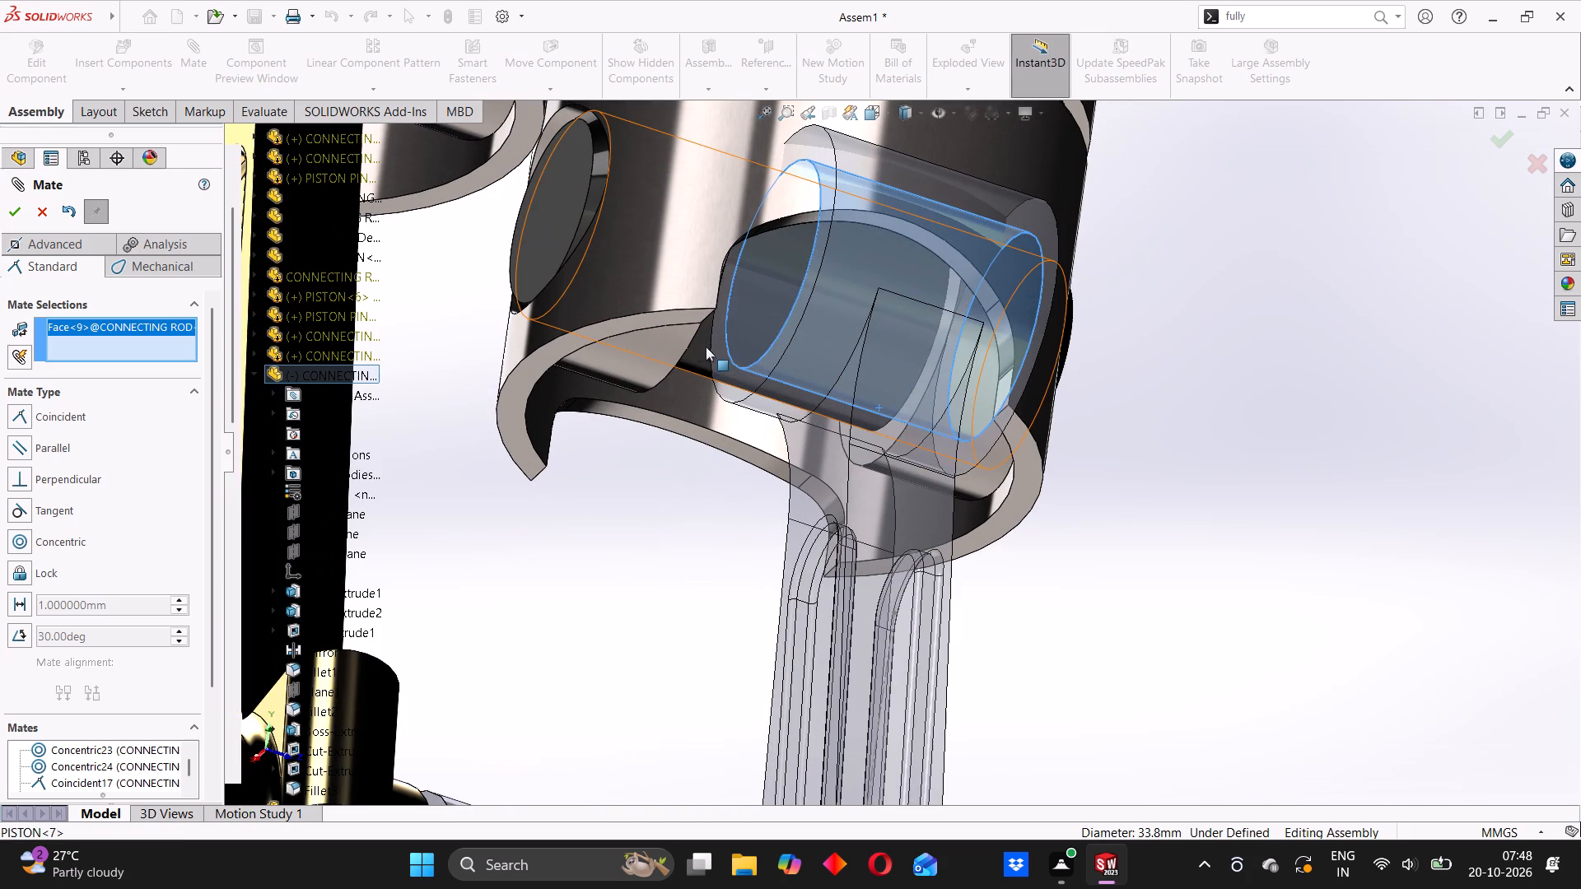
click(699, 351)
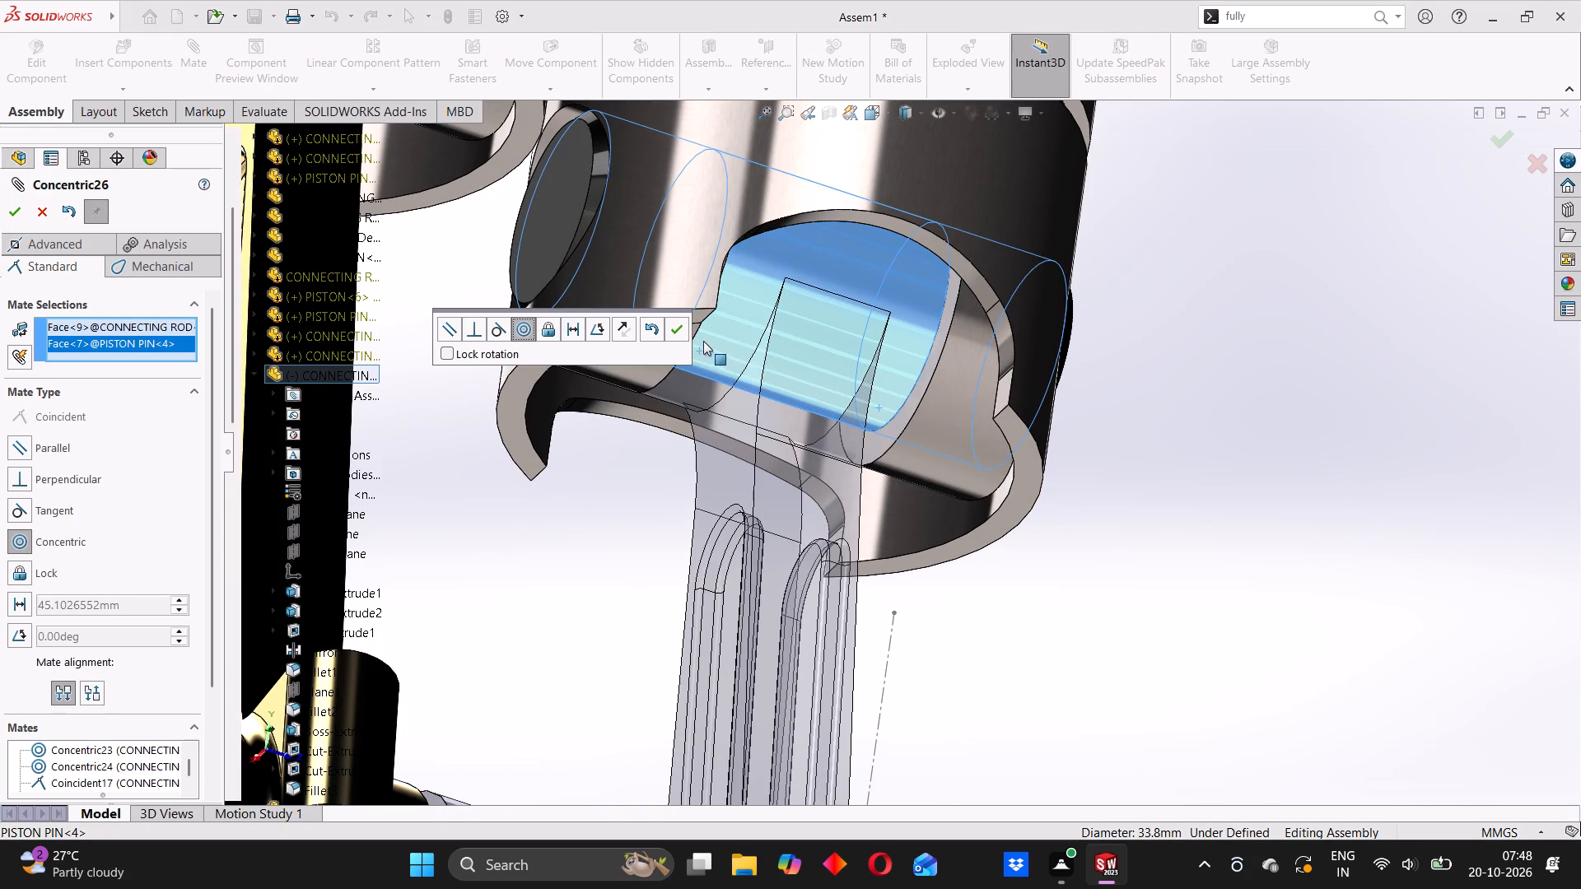
click(683, 332)
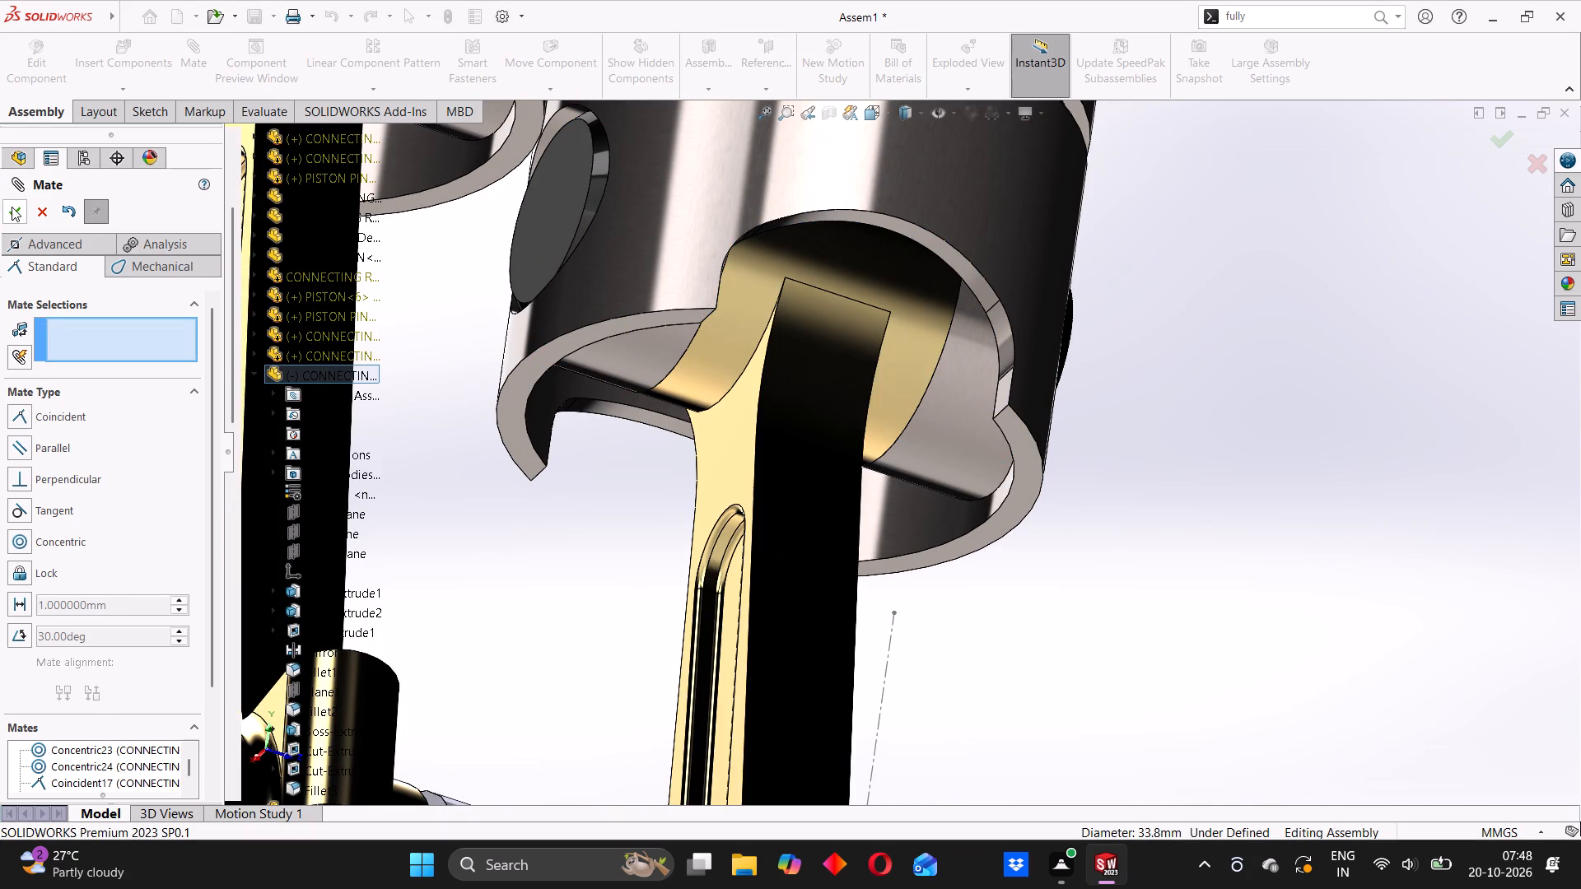
click(12, 207)
scroll(786, 438, up, 7)
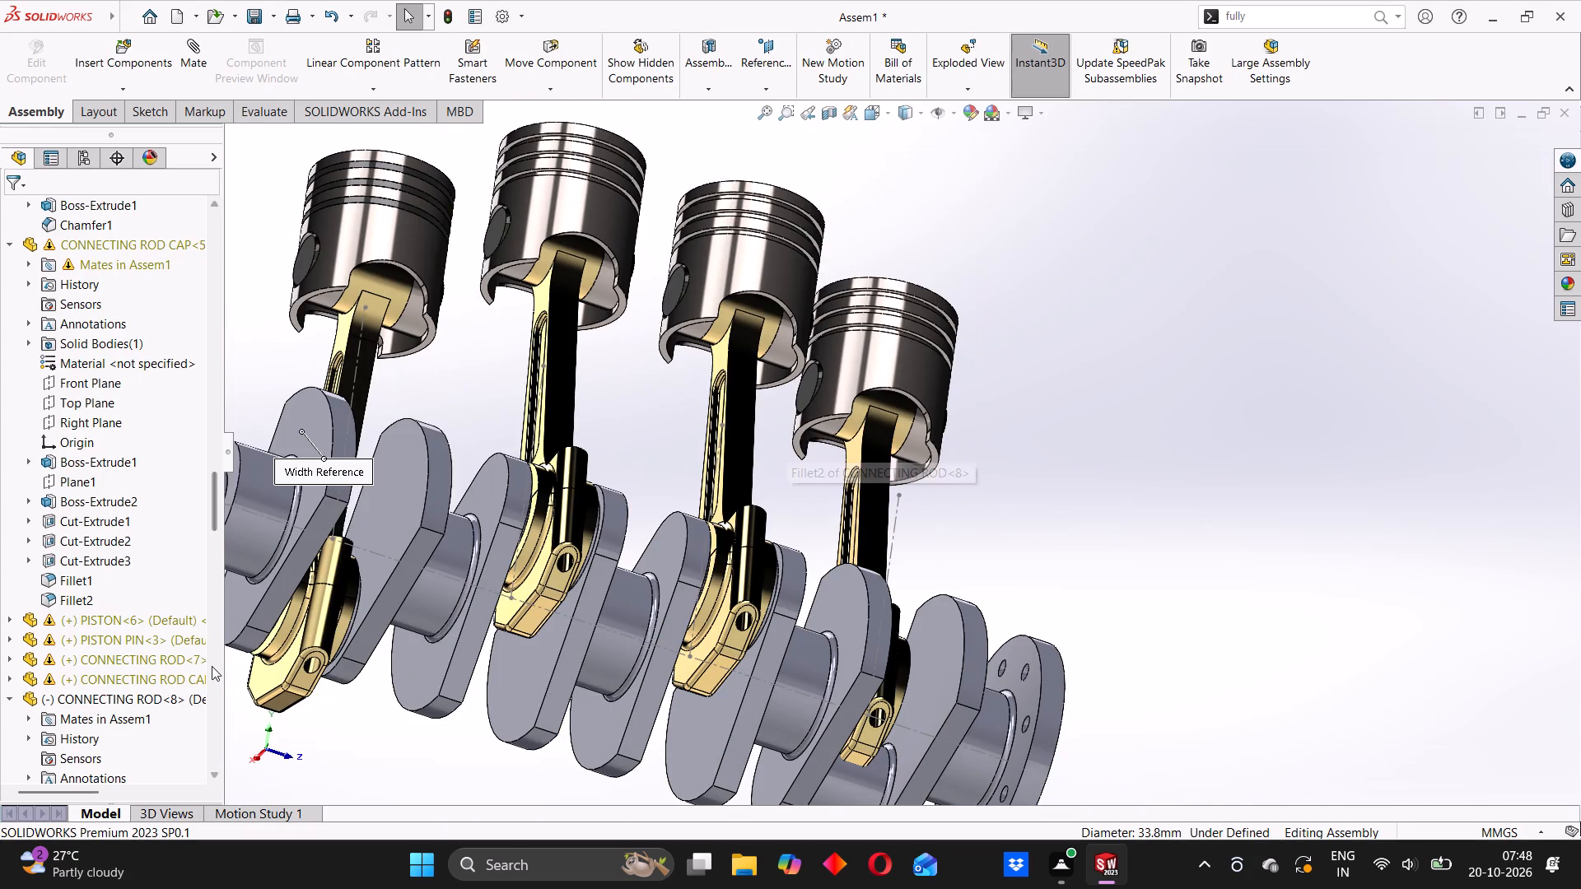
Examine the assembly's mate list, including the flagged Concentric22 mate, and inspect the four piston and rod sets on the crankshaft.
drag(217, 519, 206, 776)
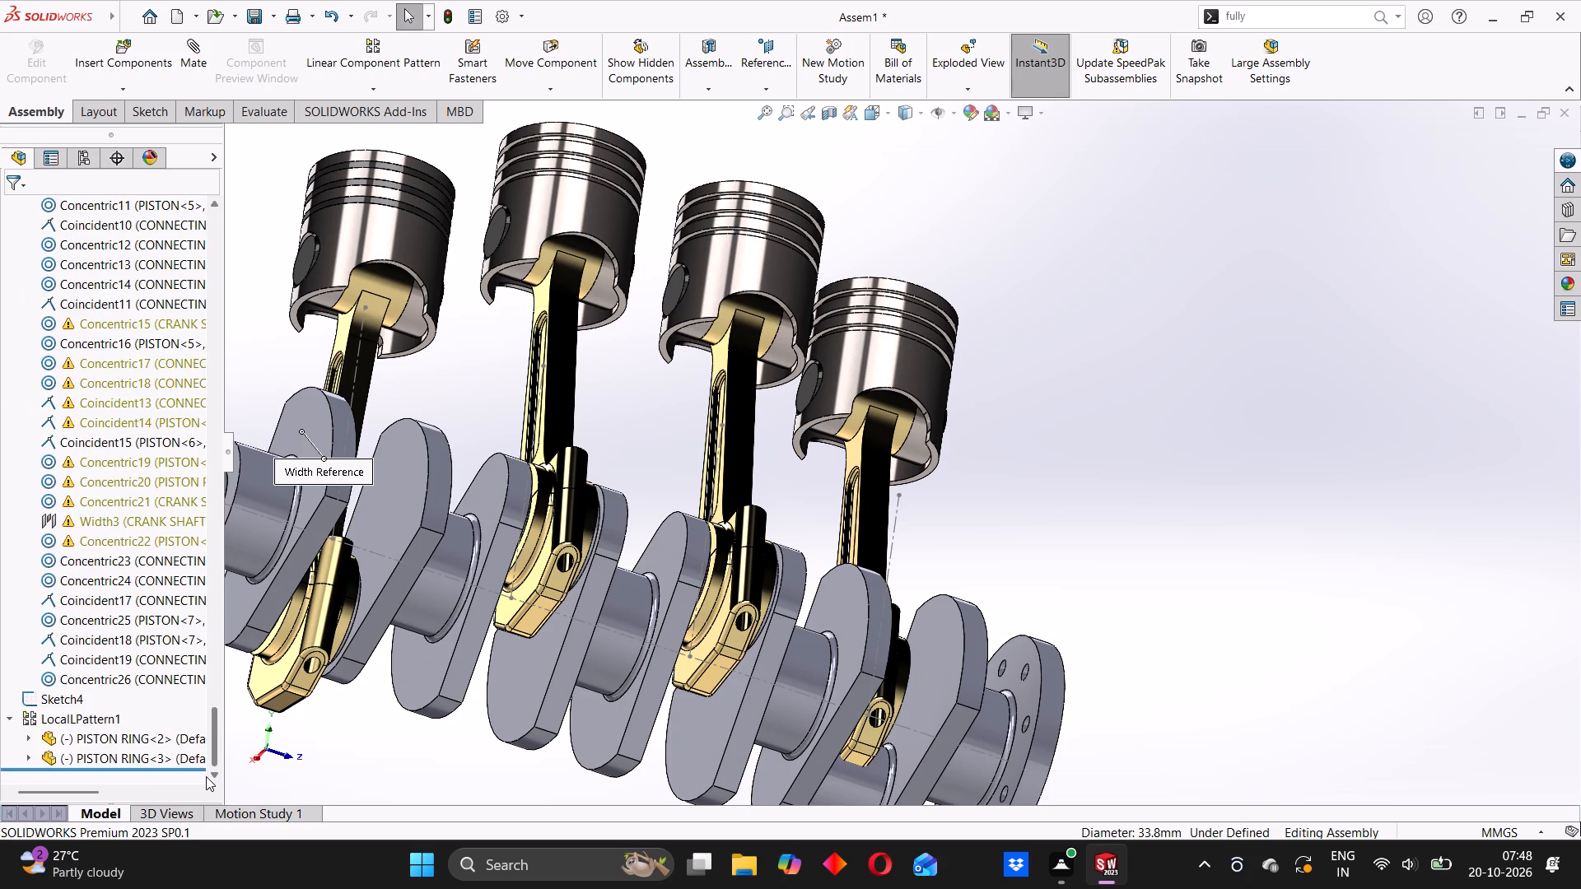
drag(206, 776, 205, 786)
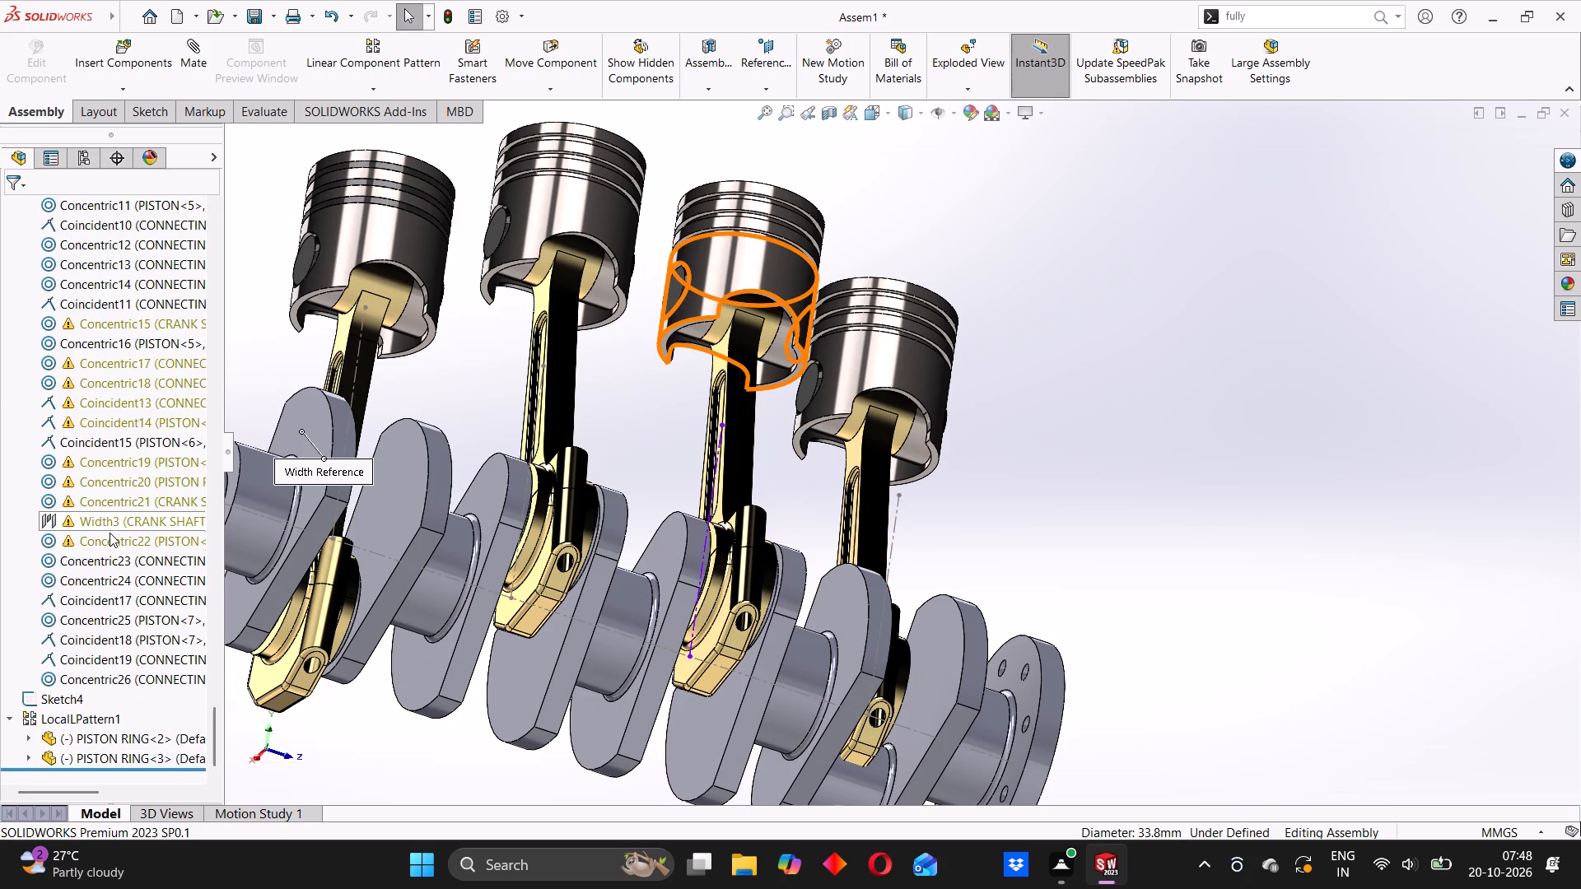
scroll(1056, 510, up, 3)
middle_drag(1014, 507, 954, 599)
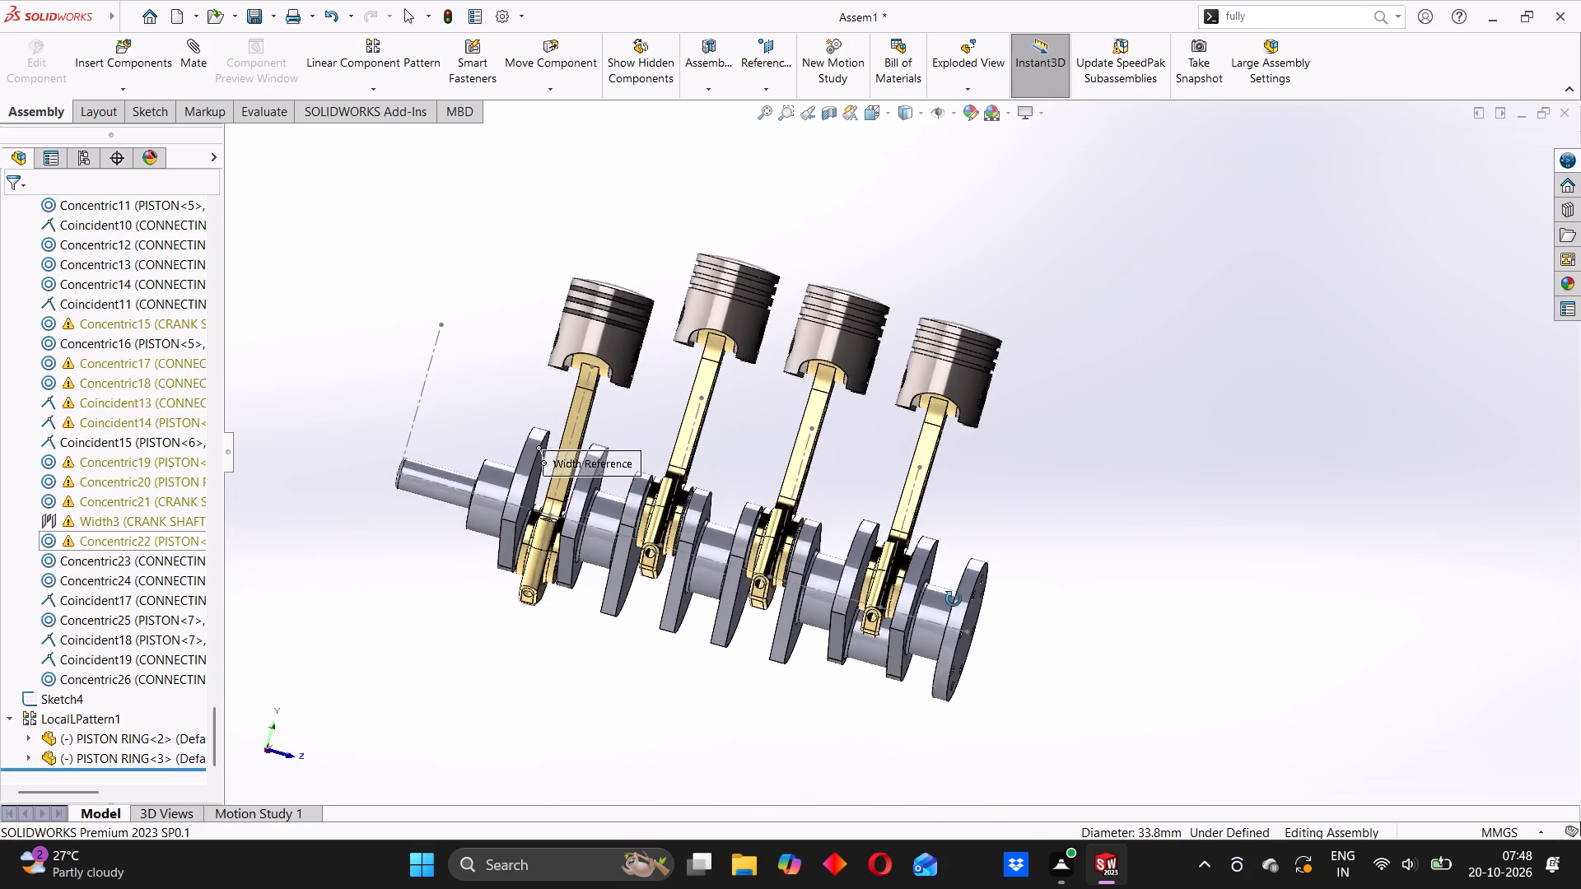
middle_drag(954, 599, 954, 601)
middle_drag(865, 441, 867, 463)
right_click(128, 543)
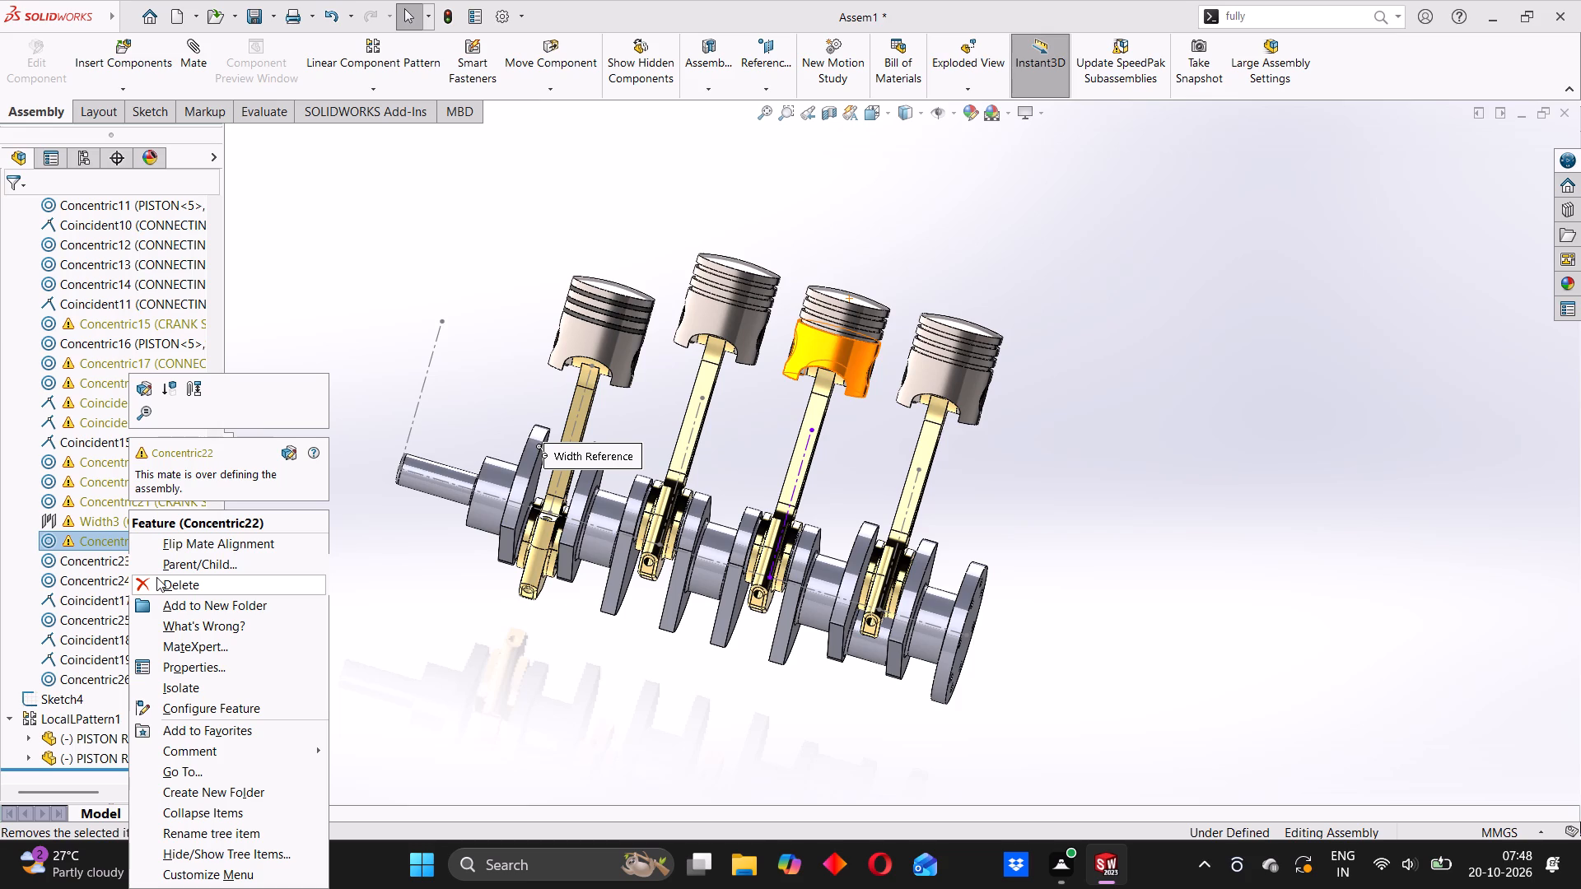
click(524, 626)
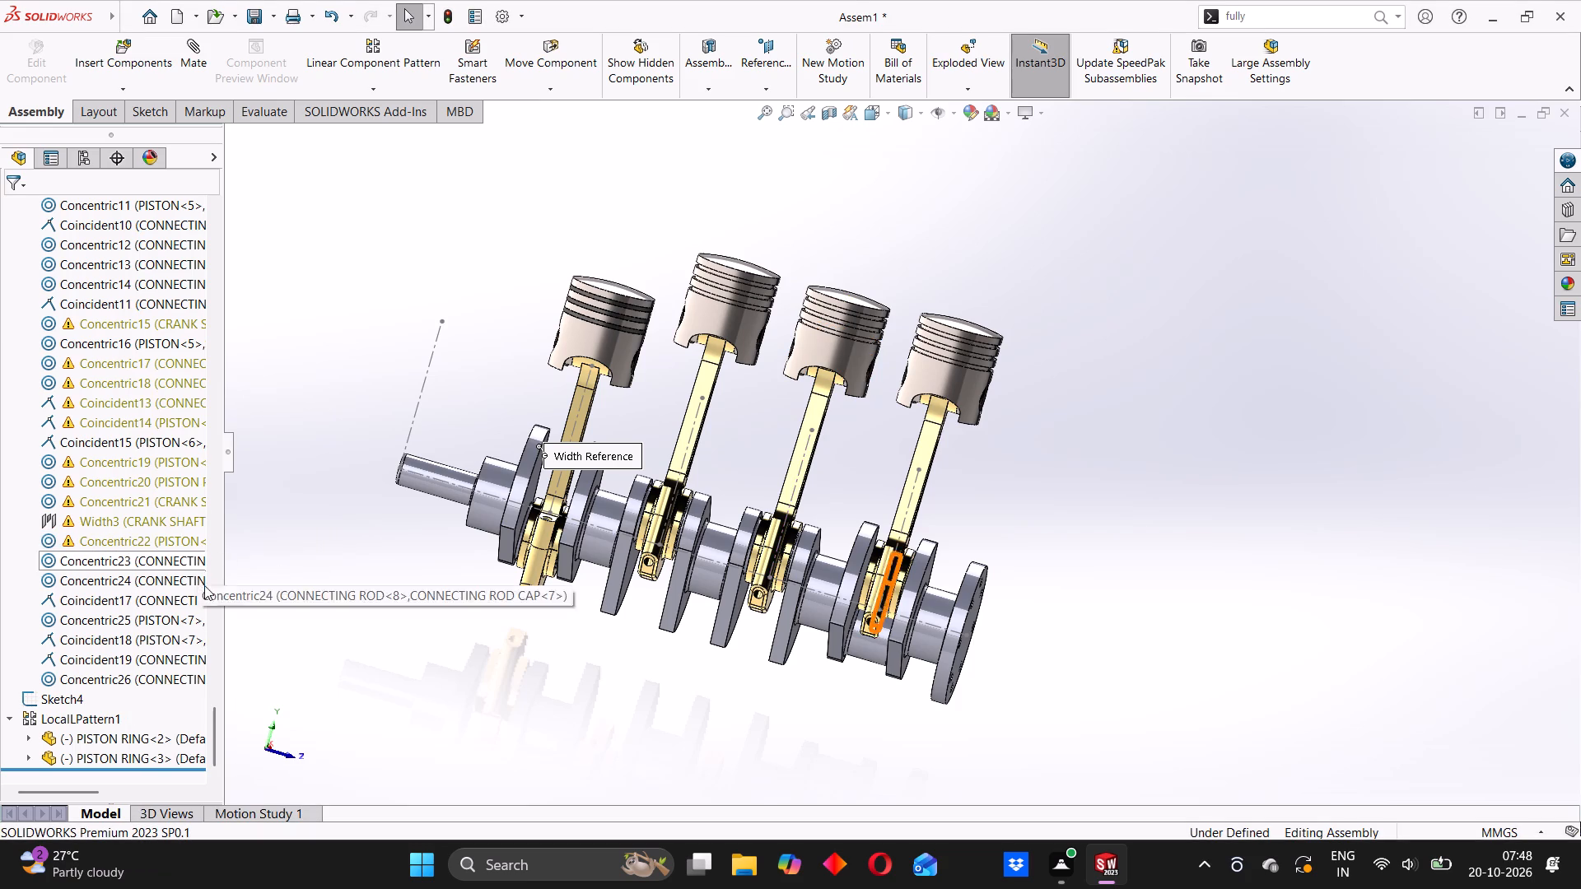
scroll(965, 435, up, 3)
middle_drag(954, 440, 906, 482)
scroll(847, 461, down, 2)
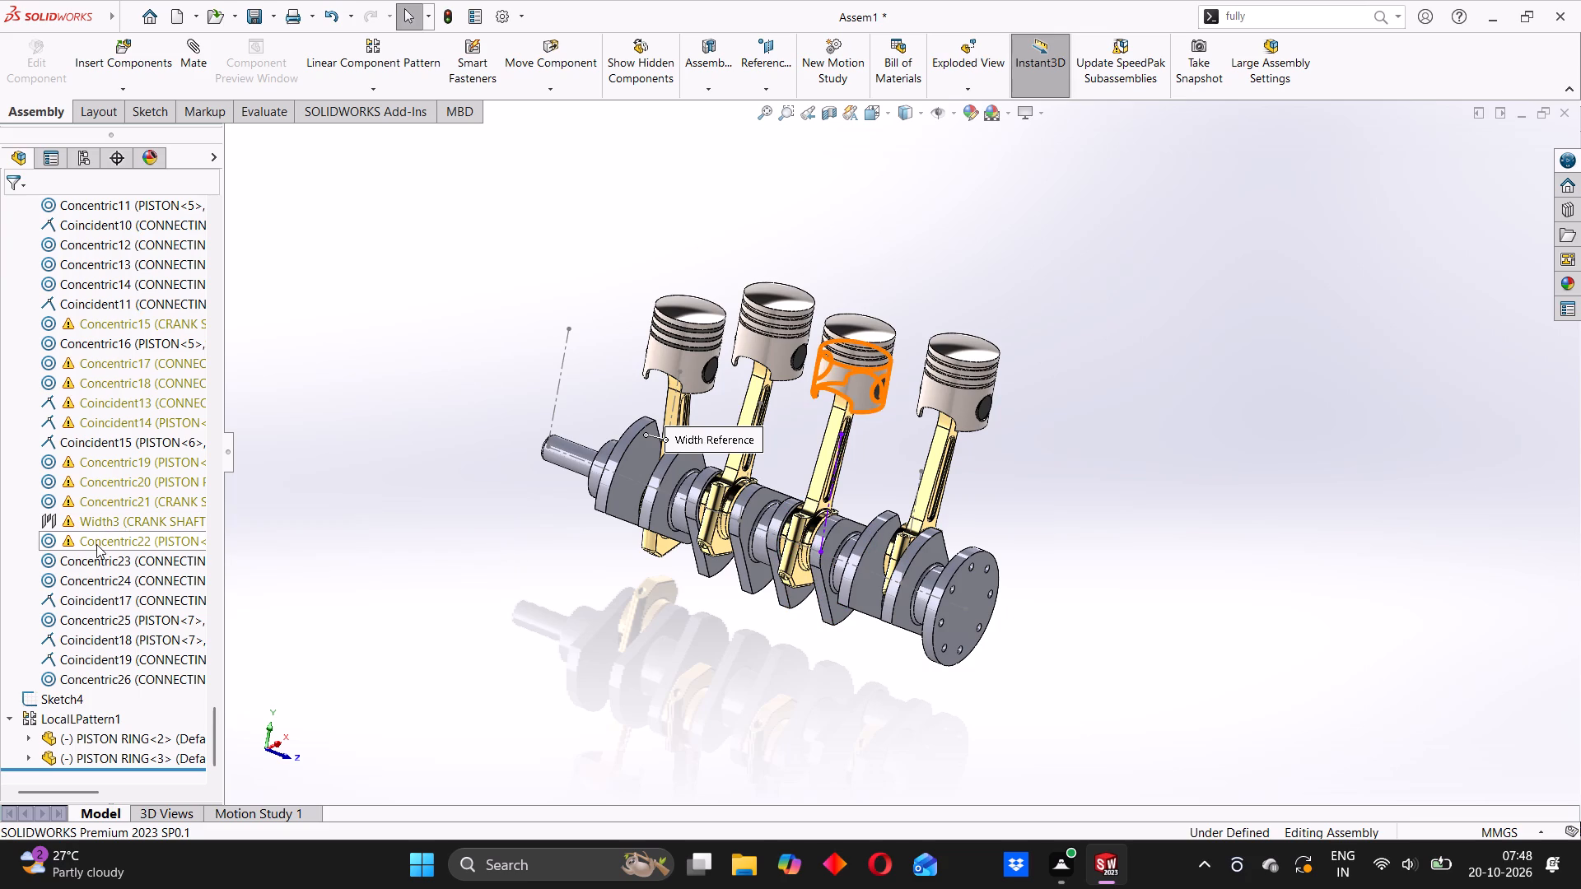
click(389, 435)
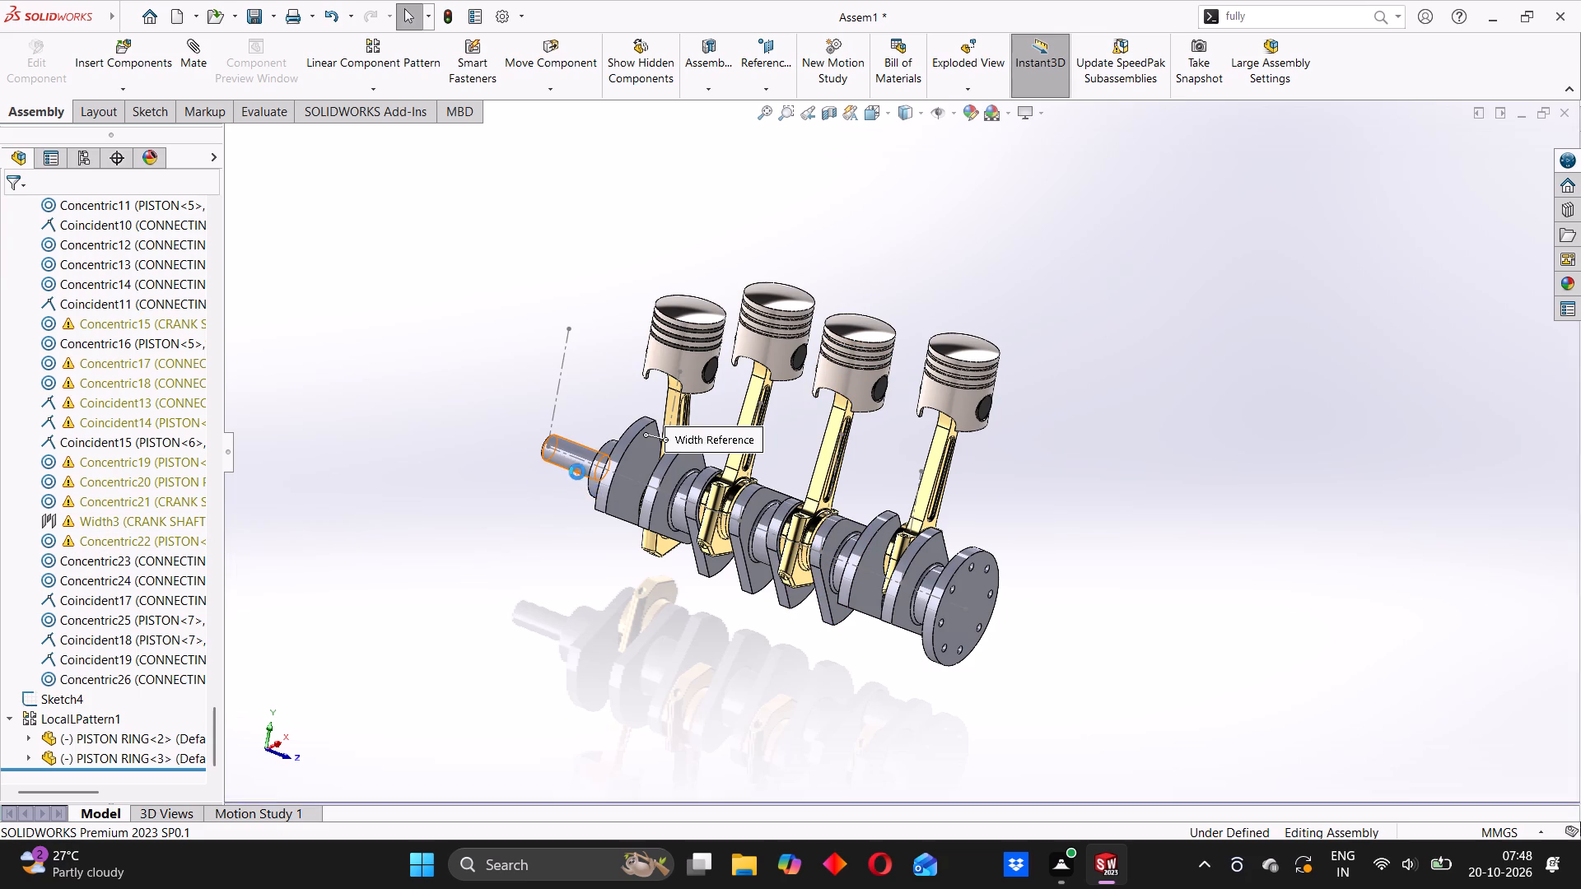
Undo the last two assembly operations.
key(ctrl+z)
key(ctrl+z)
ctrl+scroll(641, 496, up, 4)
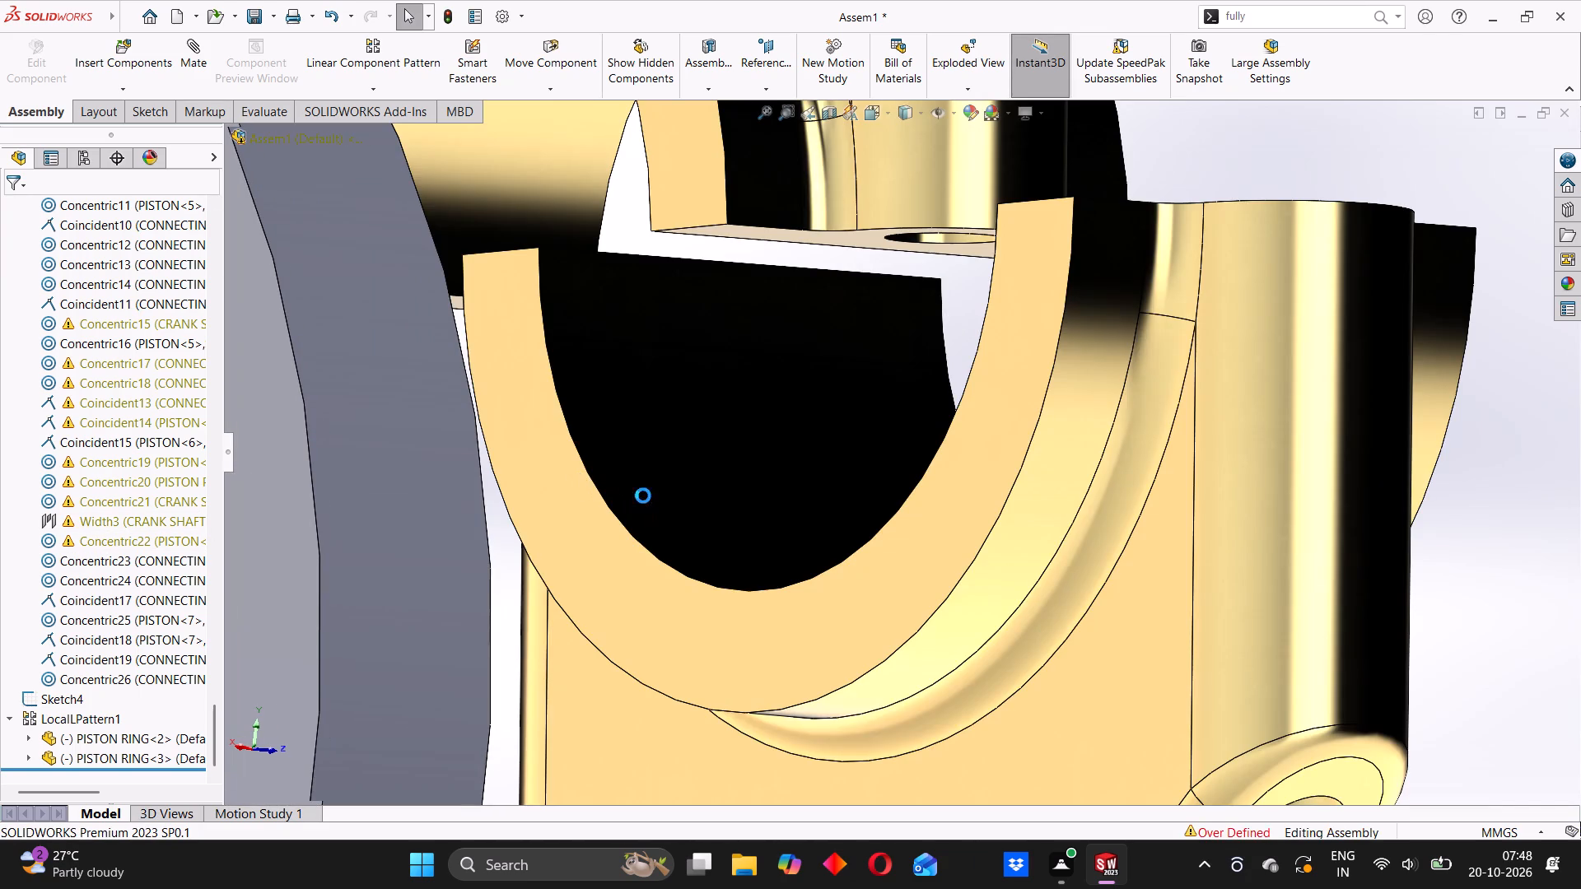
Undo the latest assembly operations until the fourth piston, piston pin and connecting rod are removed.
ctrl+scroll(643, 496, up, 1)
scroll(643, 496, up, 3)
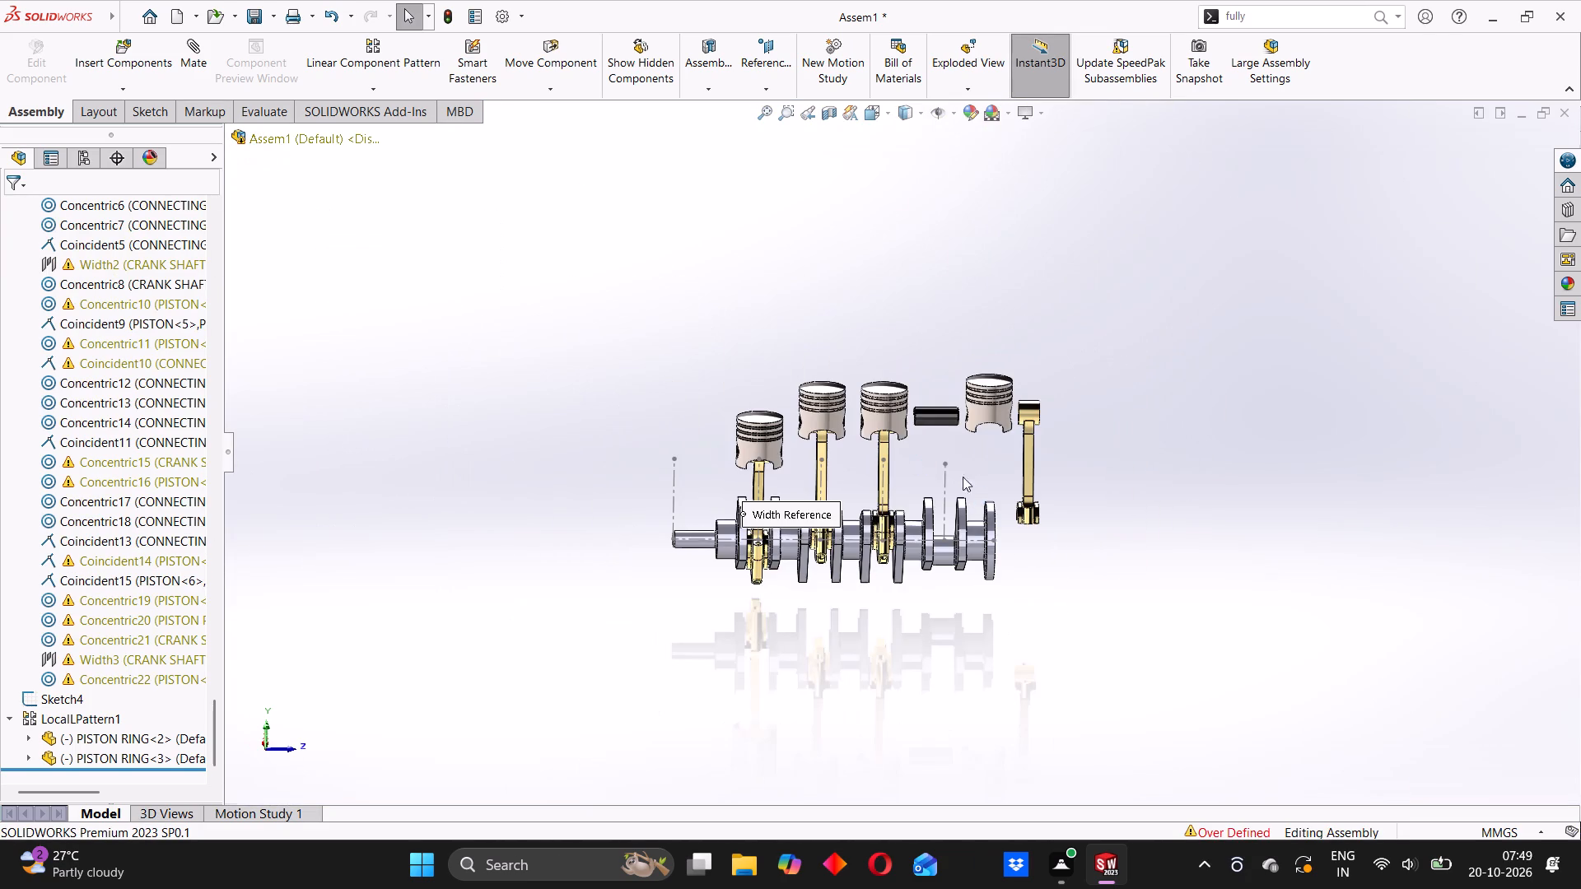
scroll(969, 470, down, 1)
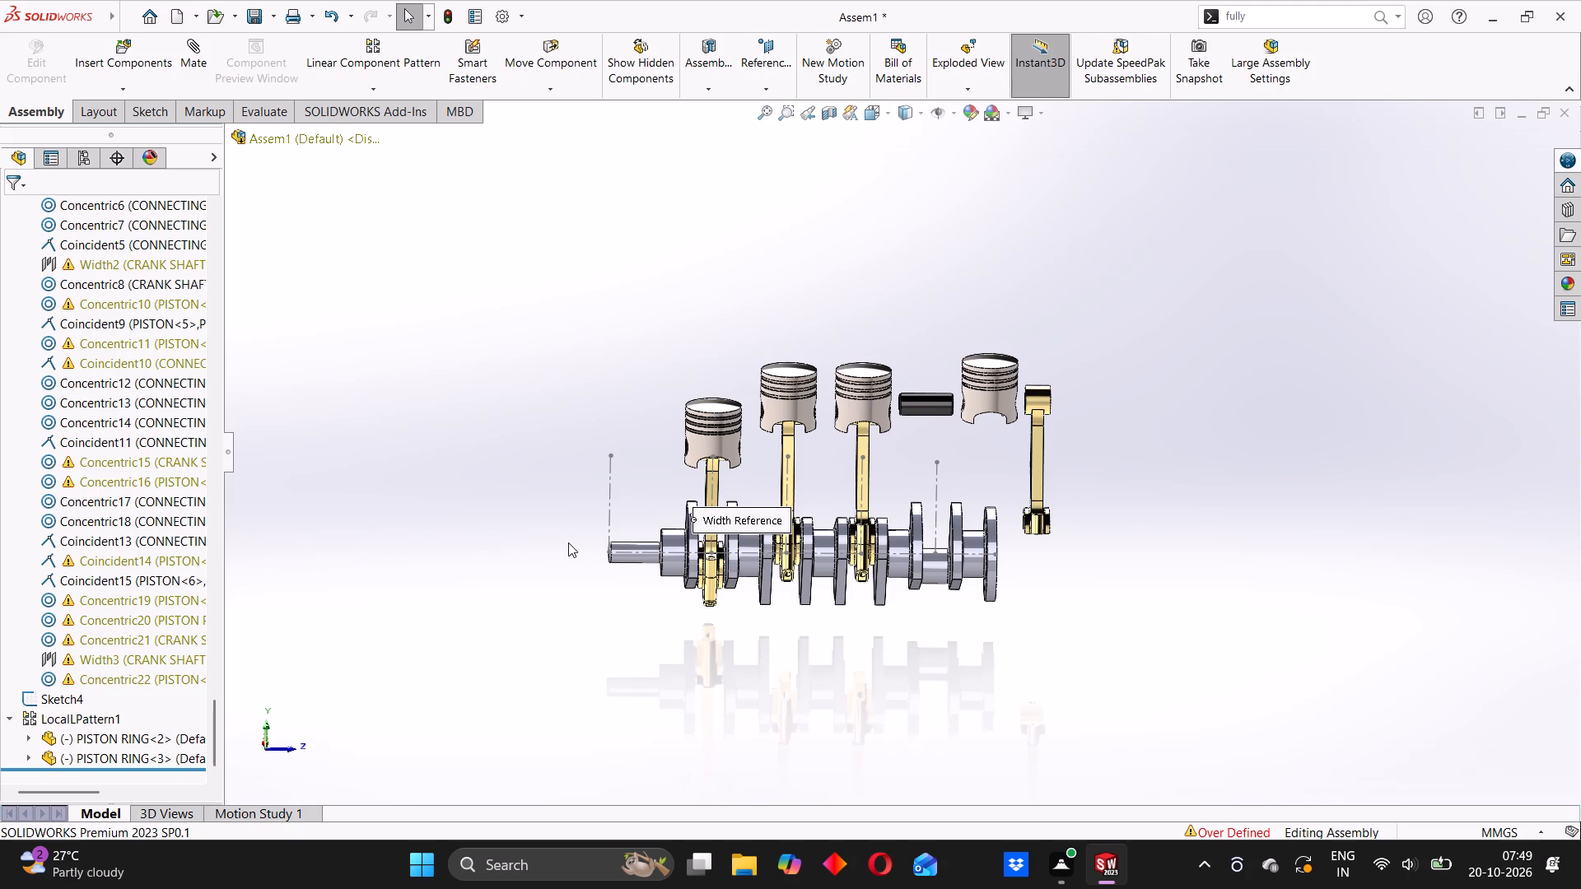
key(ctrl+z)
scroll(809, 519, up, 3)
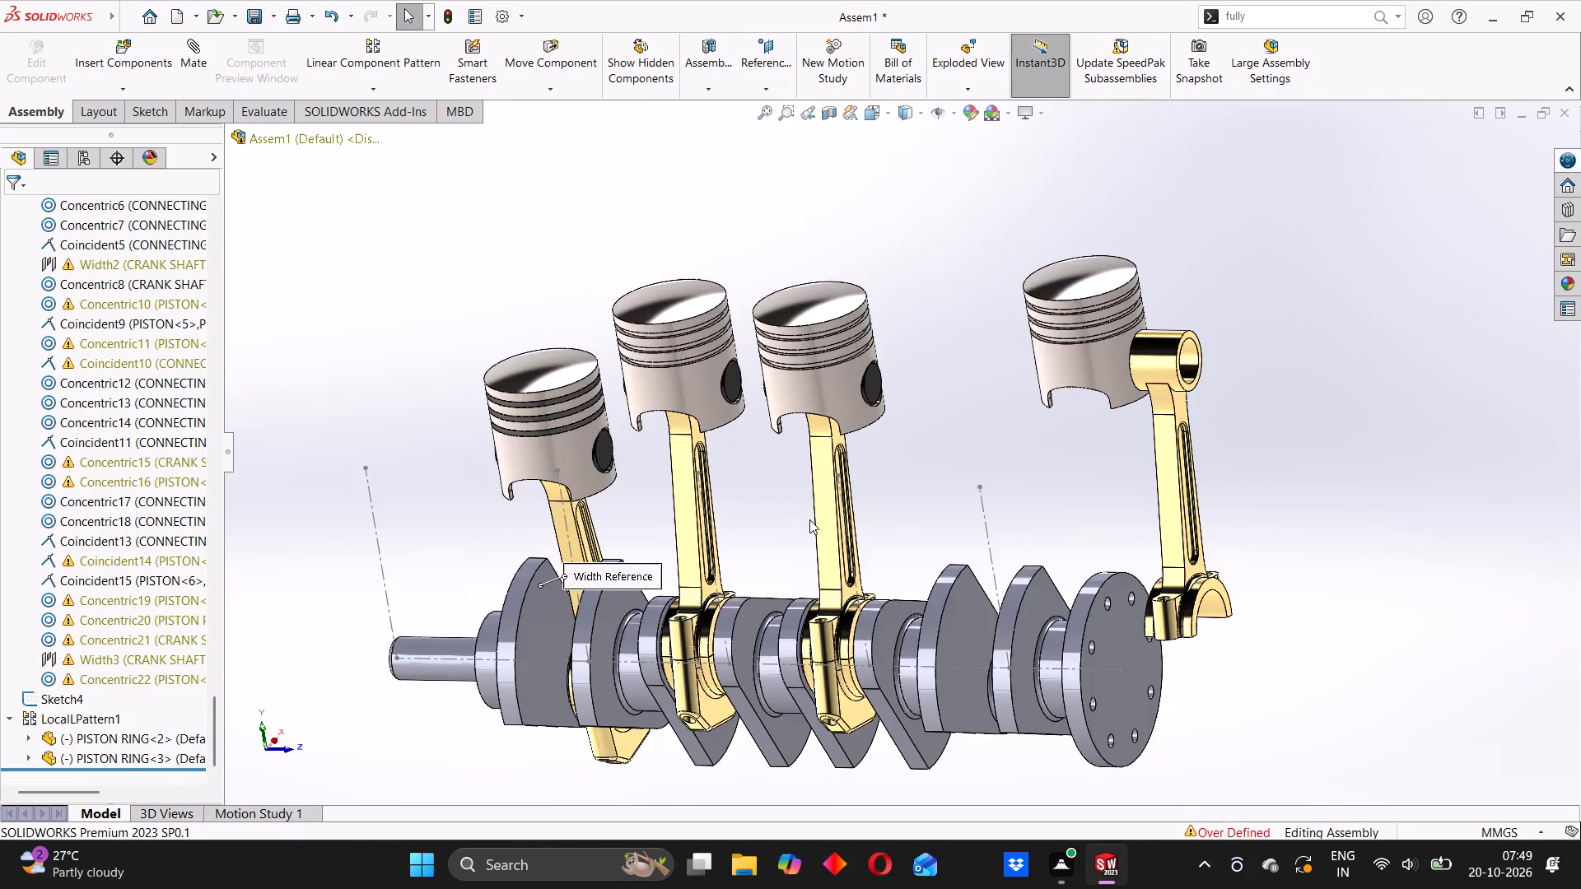
scroll(809, 519, up, 2)
key(ctrl+z)
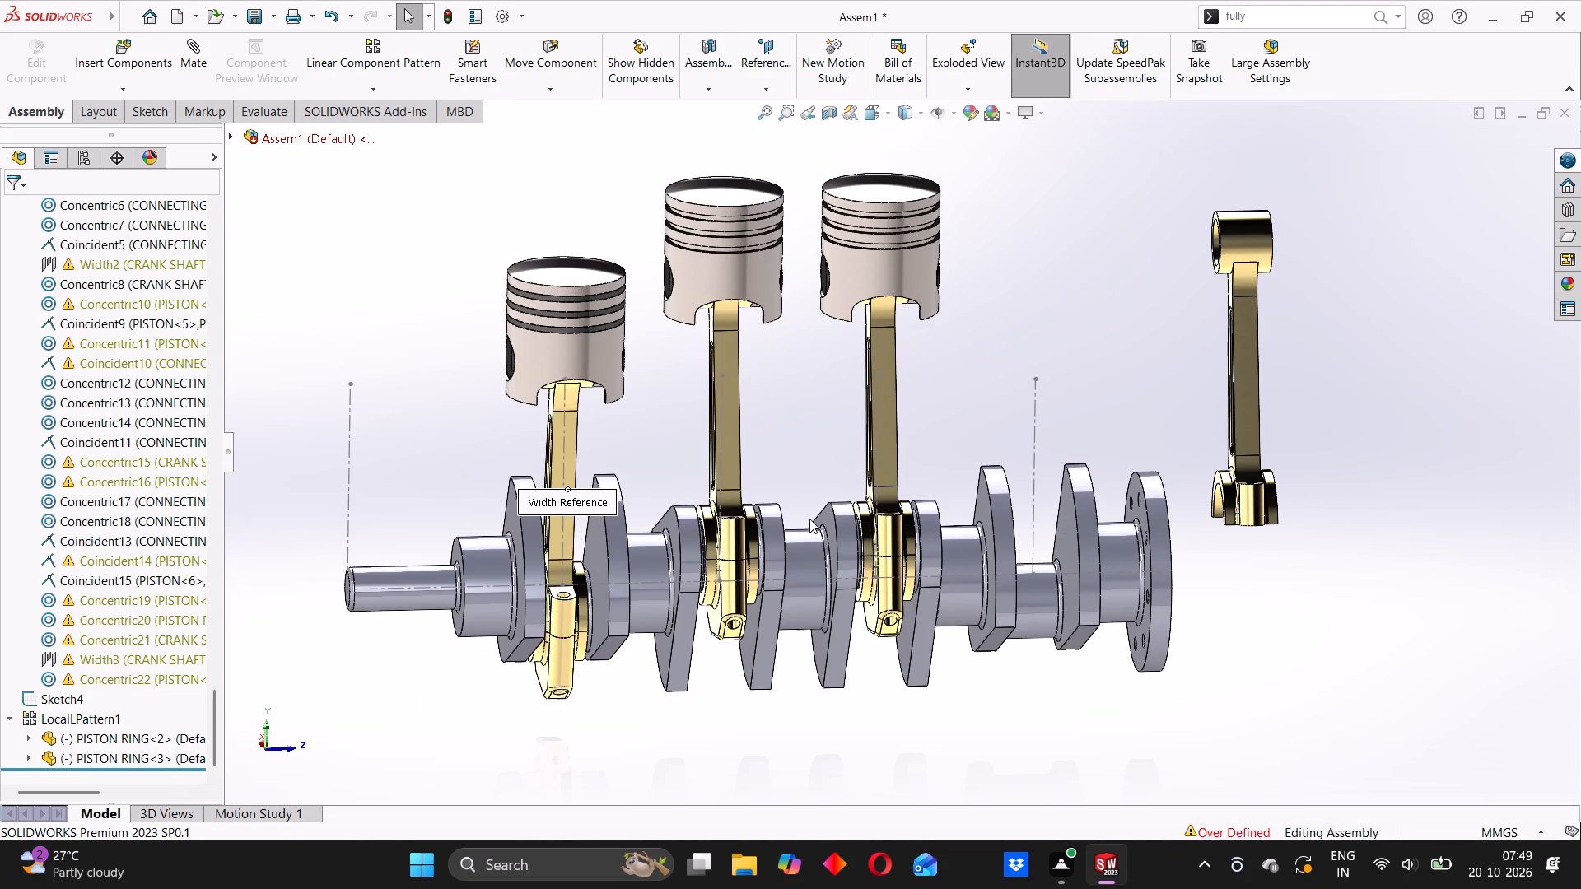
key(ctrl+z)
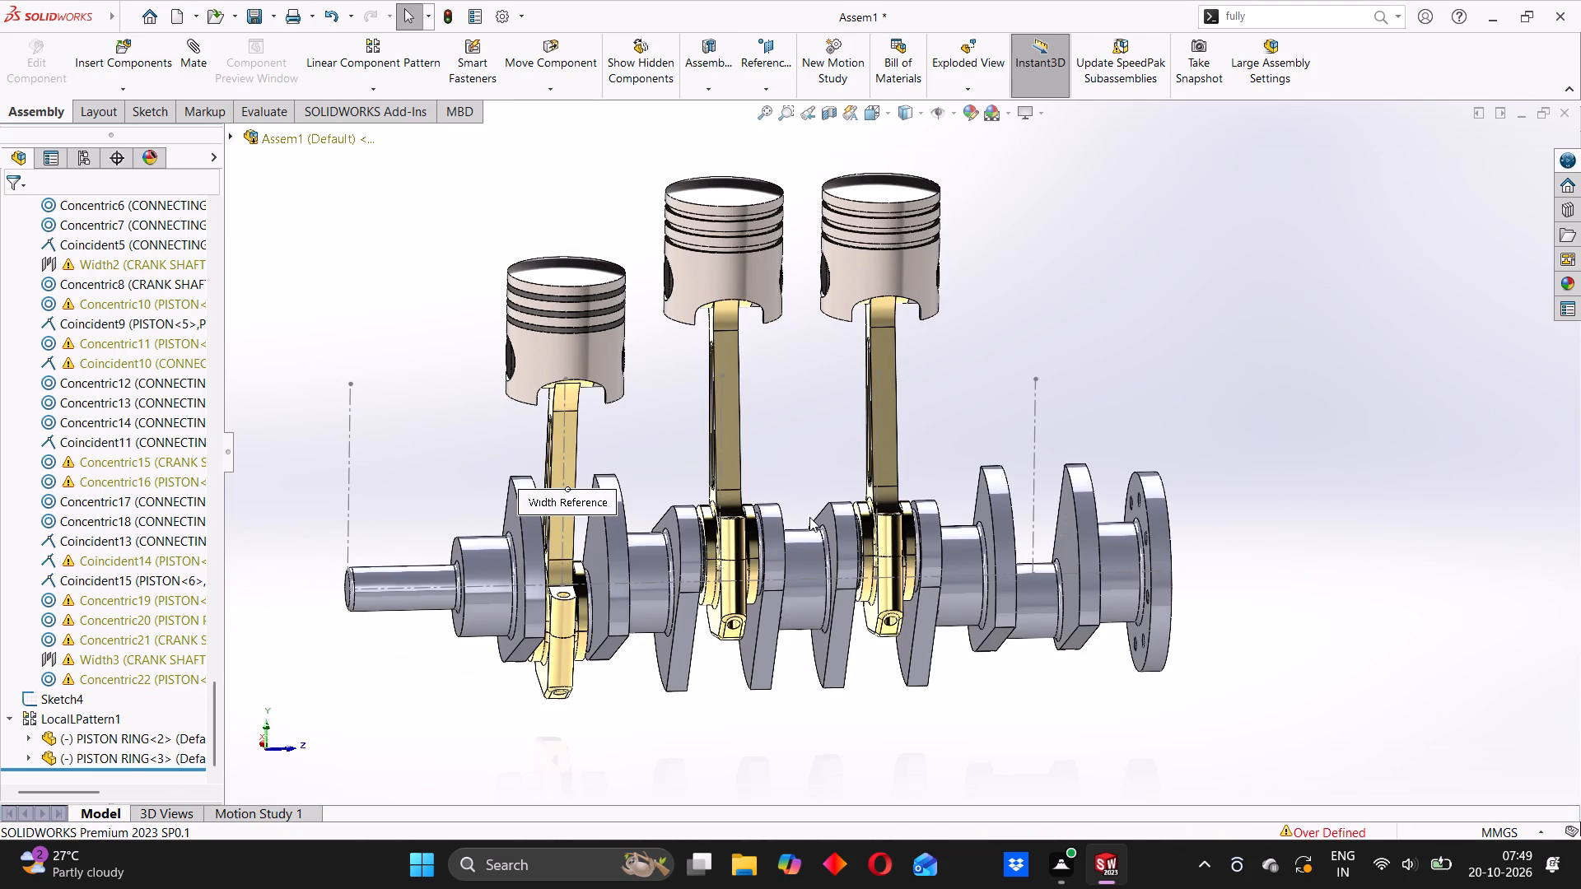
Delete the over-defining Concentric22 mate from the assembly's mates and dismiss the error report.
scroll(885, 501, up, 2)
middle_drag(1033, 419, 1005, 427)
scroll(1024, 422, up, 1)
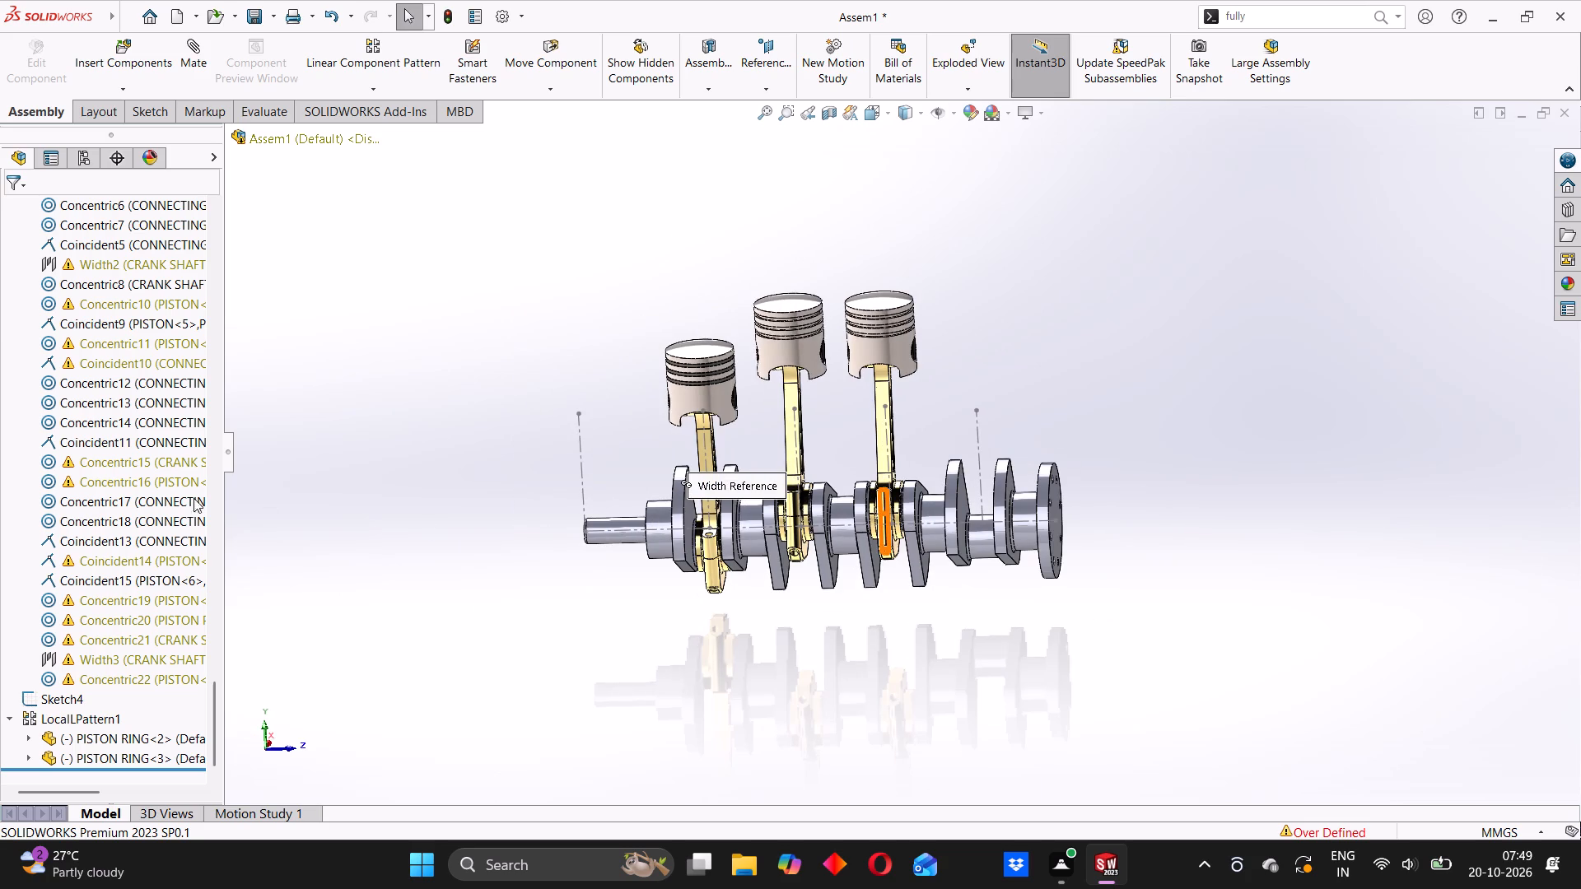
scroll(120, 489, up, 12)
scroll(119, 491, down, 4)
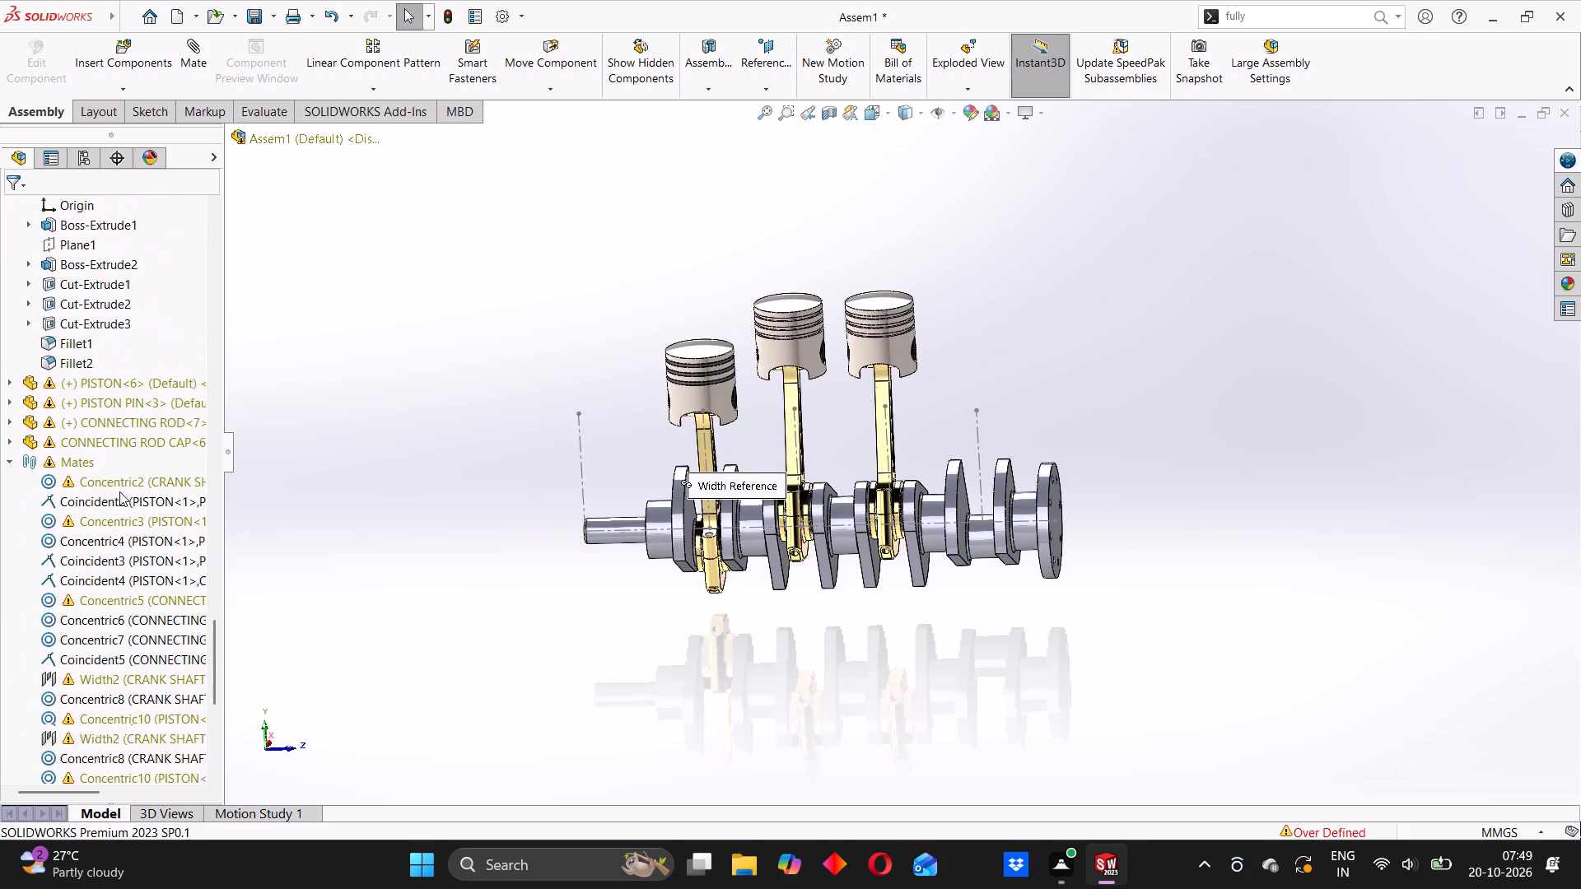
scroll(119, 491, down, 14)
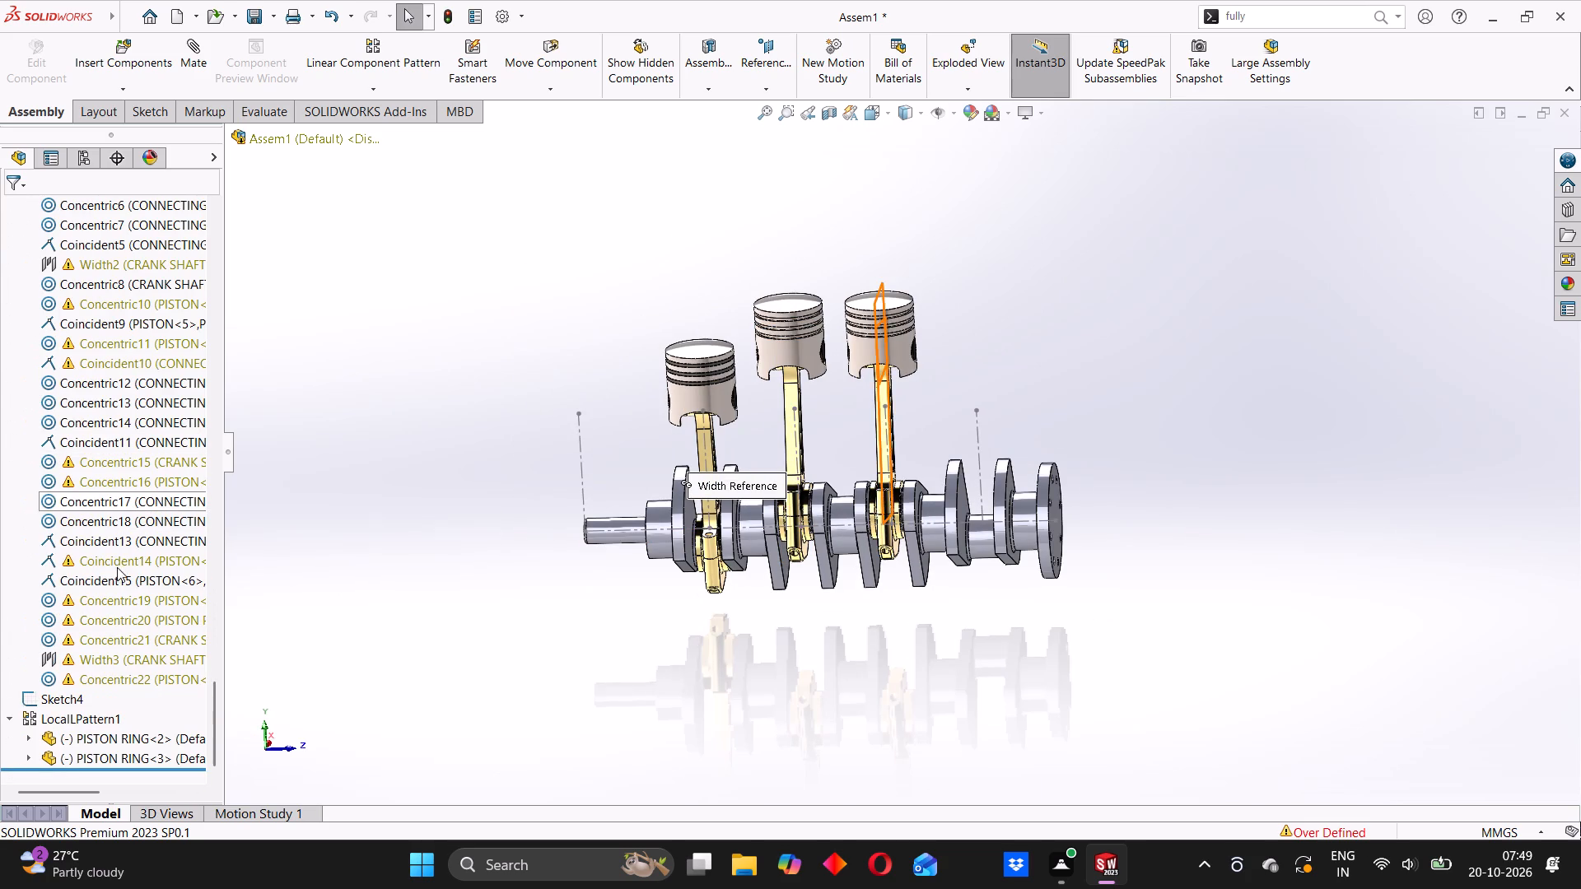
scroll(117, 570, down, 5)
right_click(113, 676)
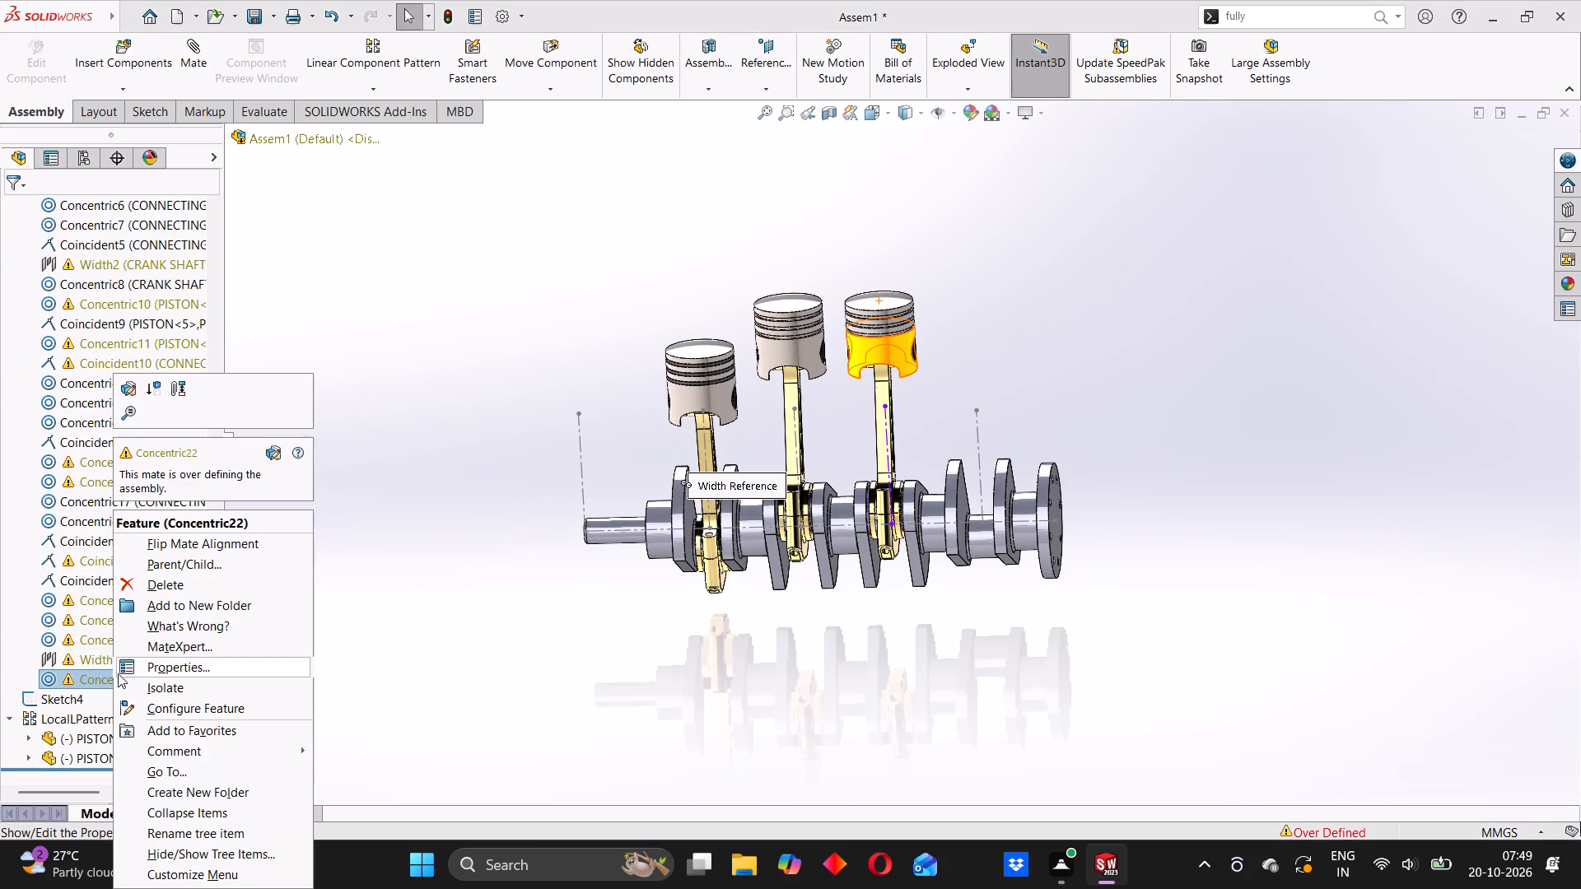
click(161, 589)
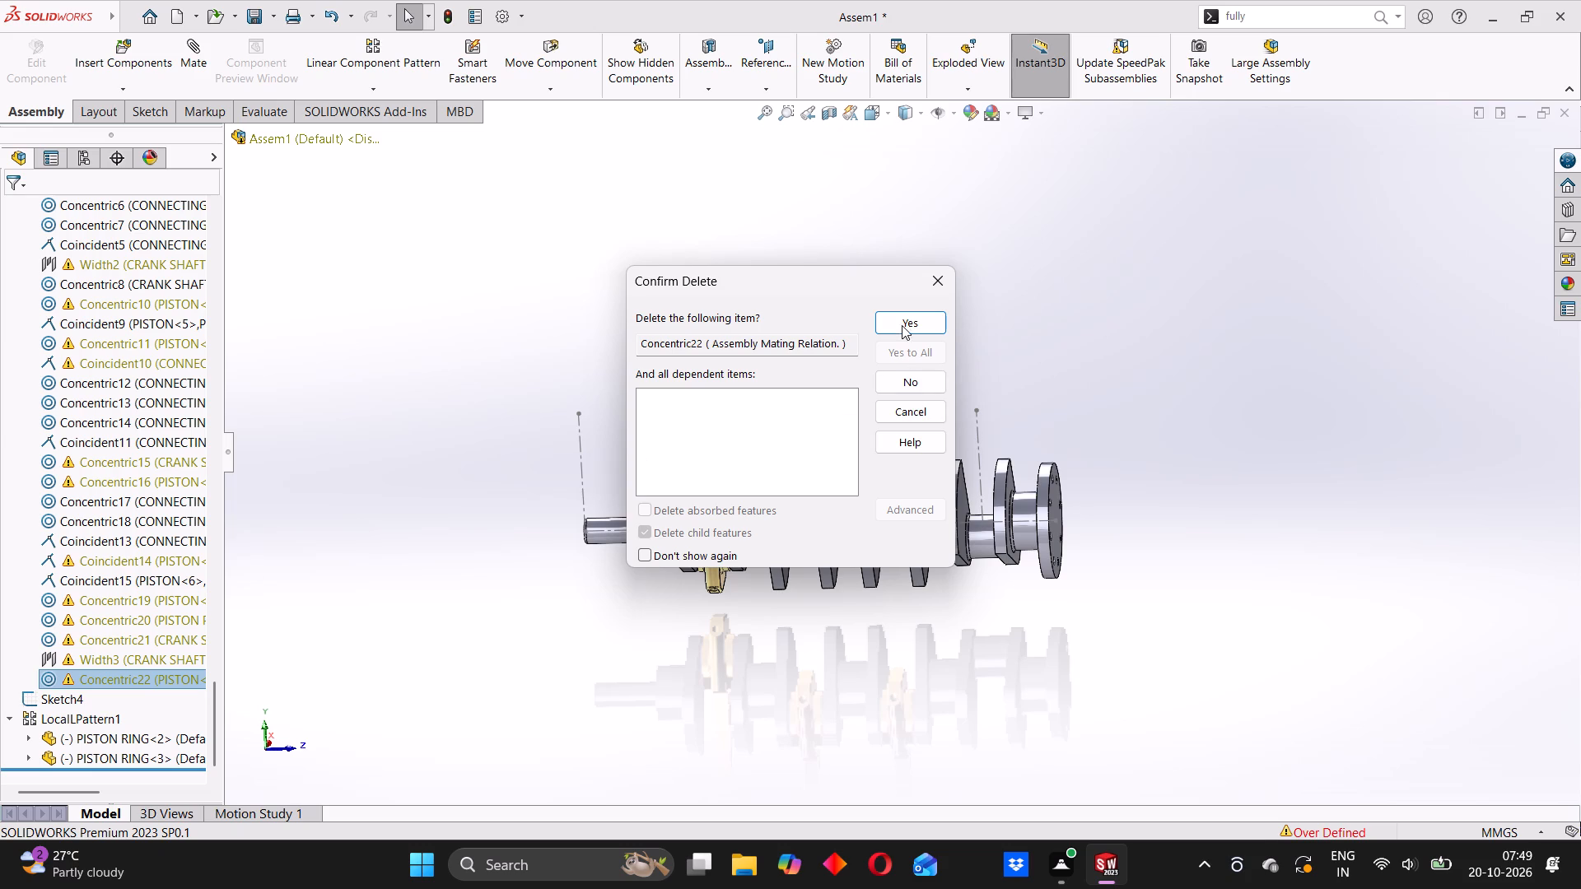
click(902, 323)
click(1380, 251)
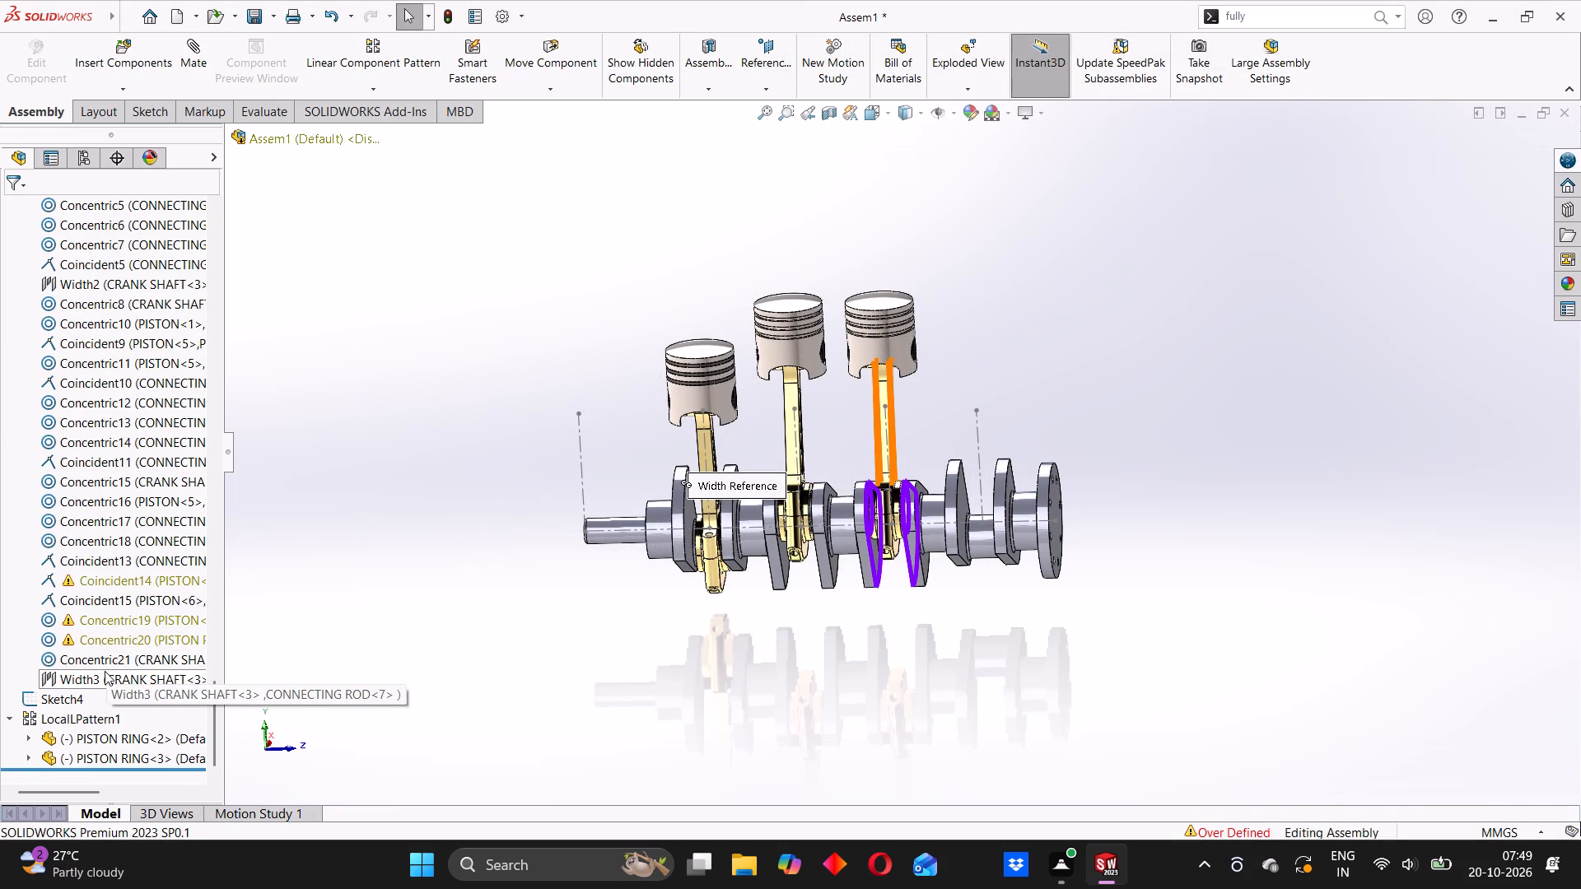
Delete the over-defining Coincident14 mate and dismiss the error report.
scroll(924, 380, down, 4)
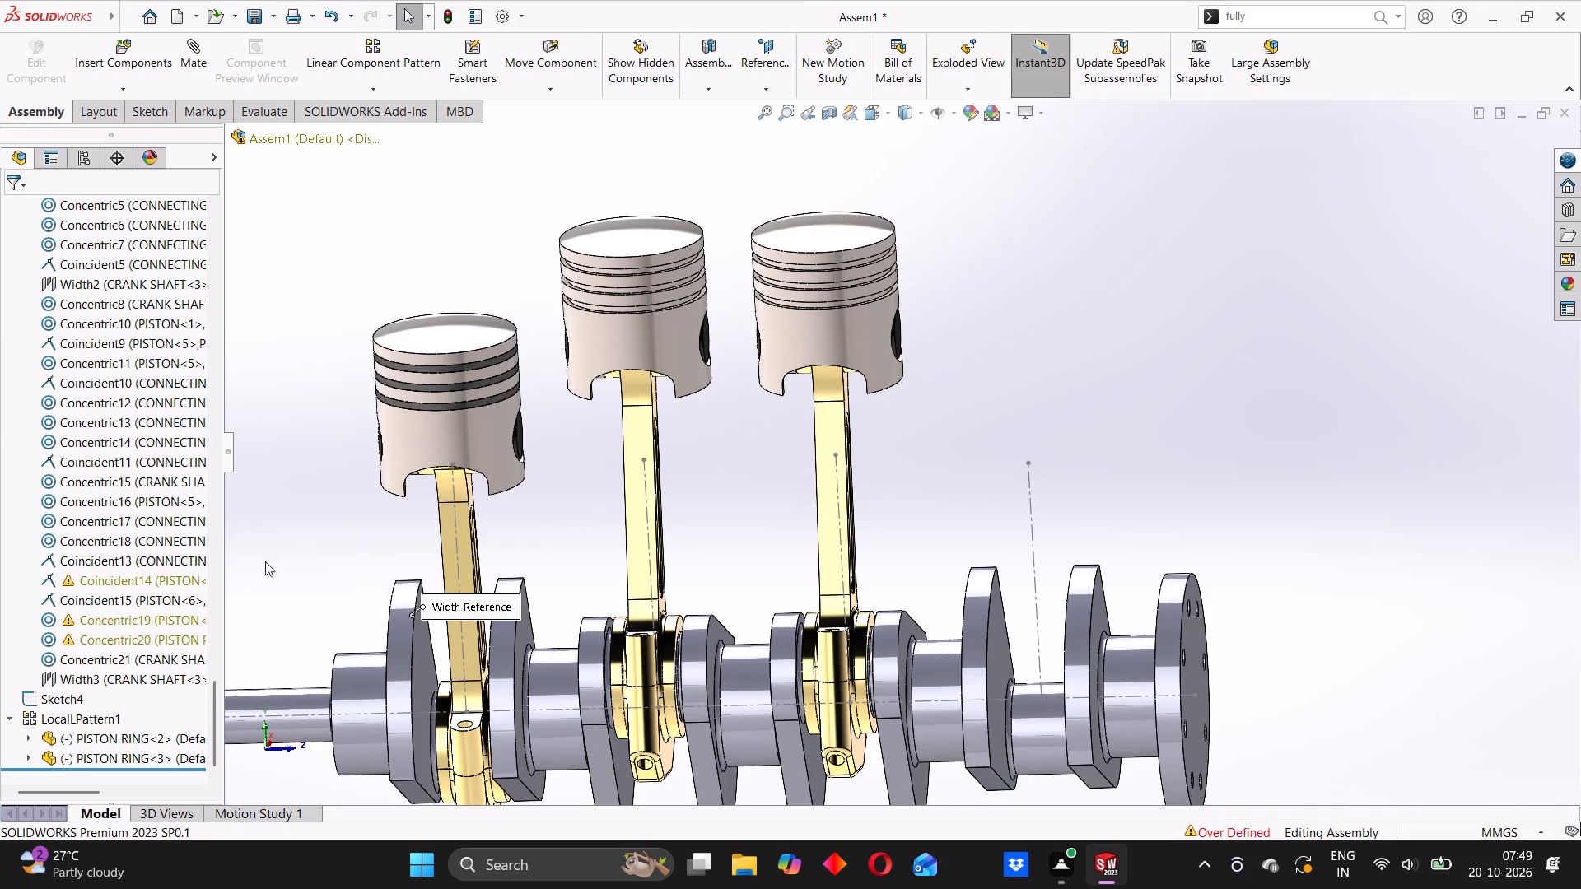
right_click(166, 581)
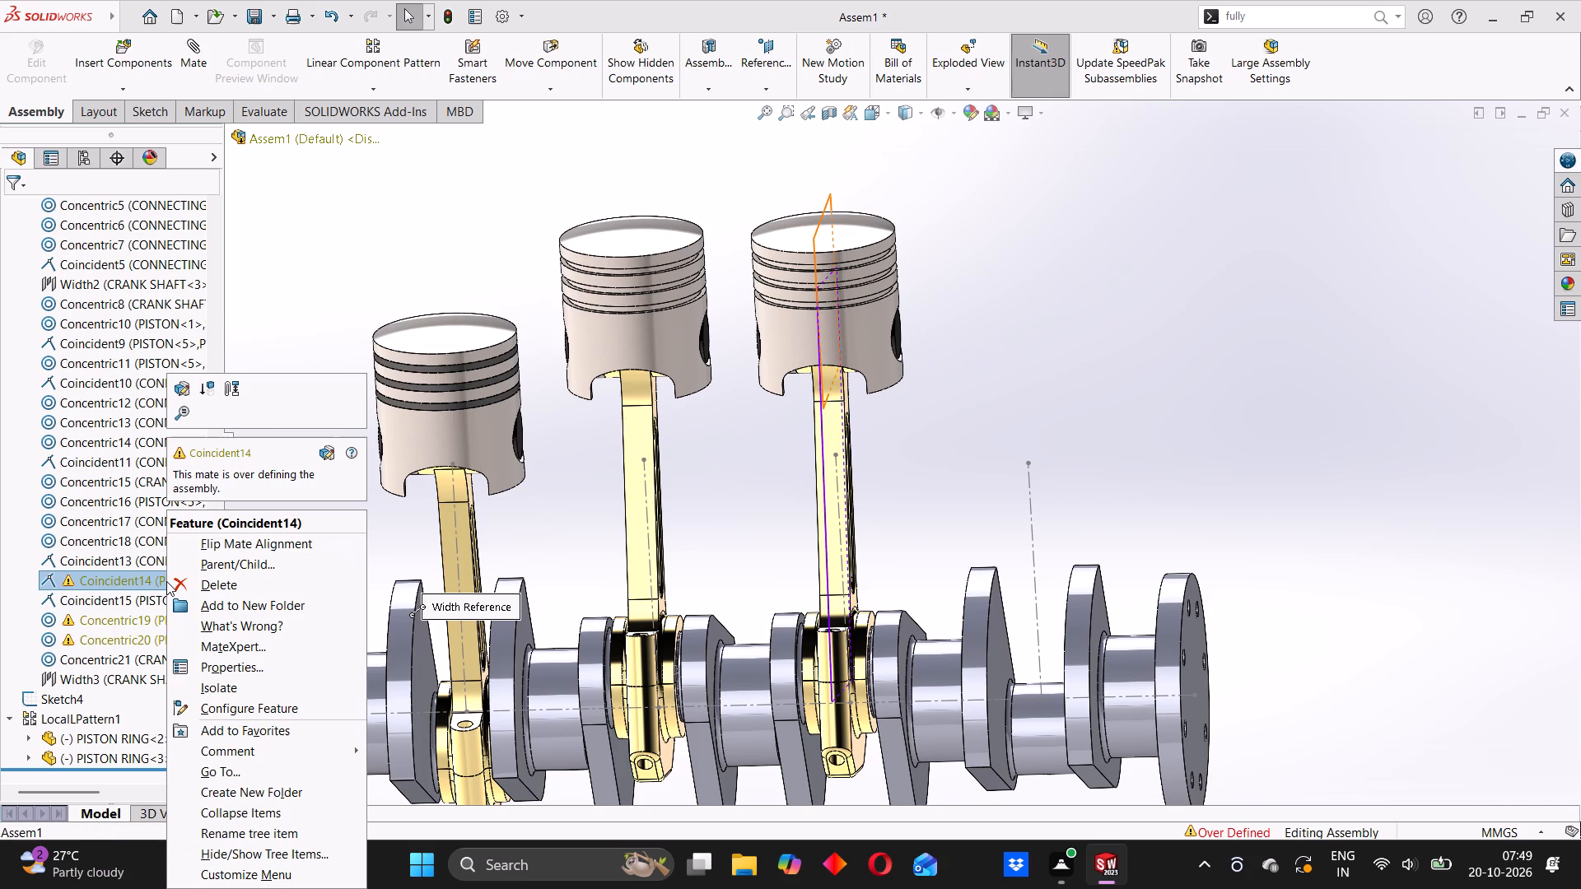
click(203, 581)
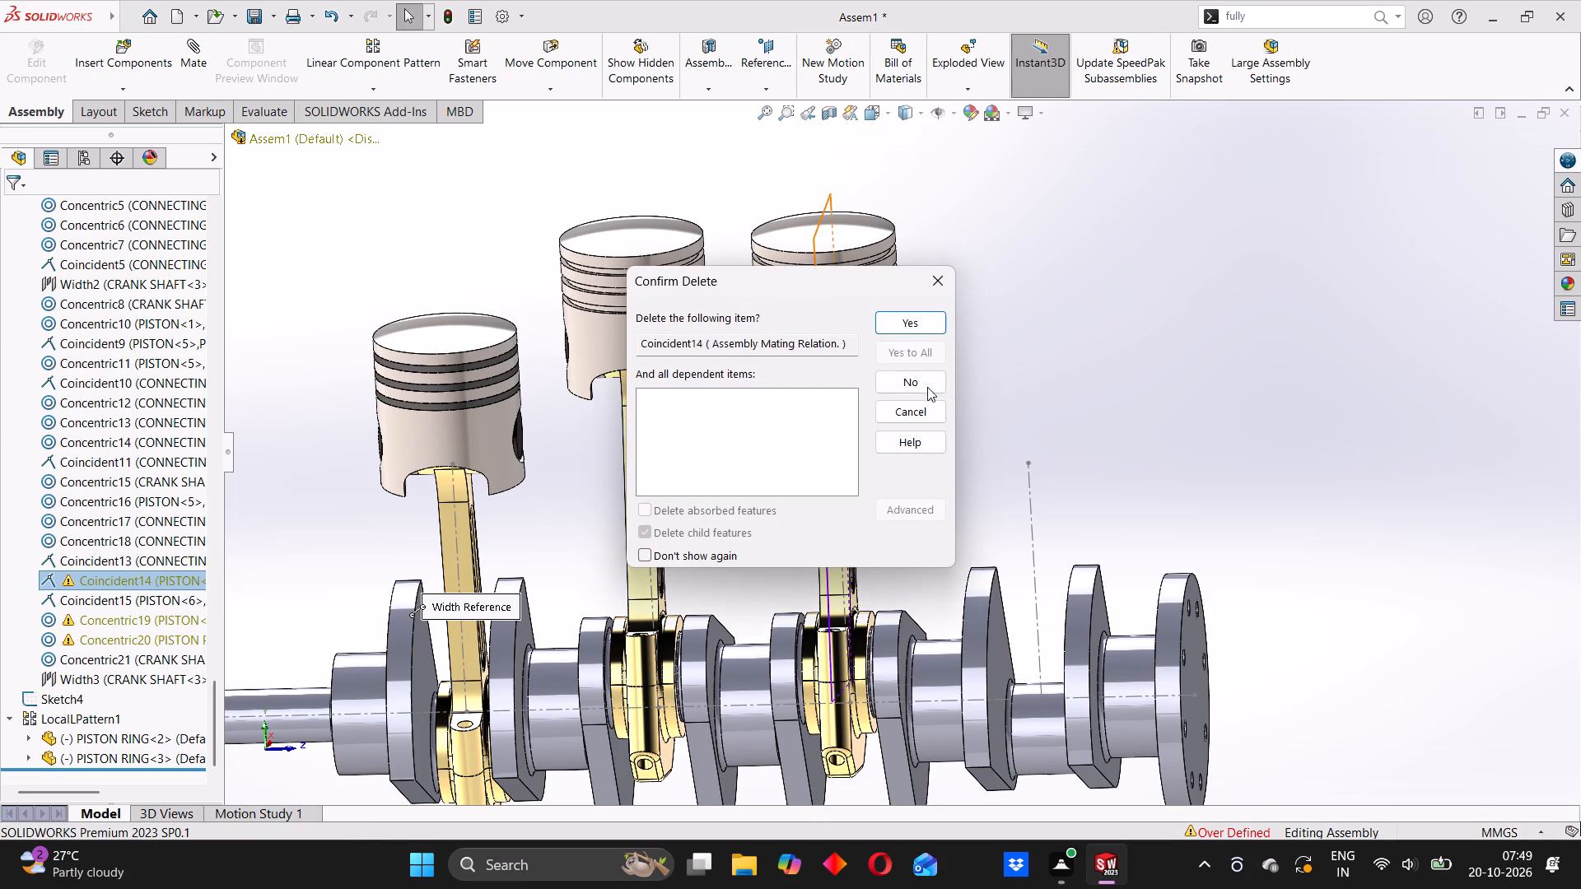
click(886, 323)
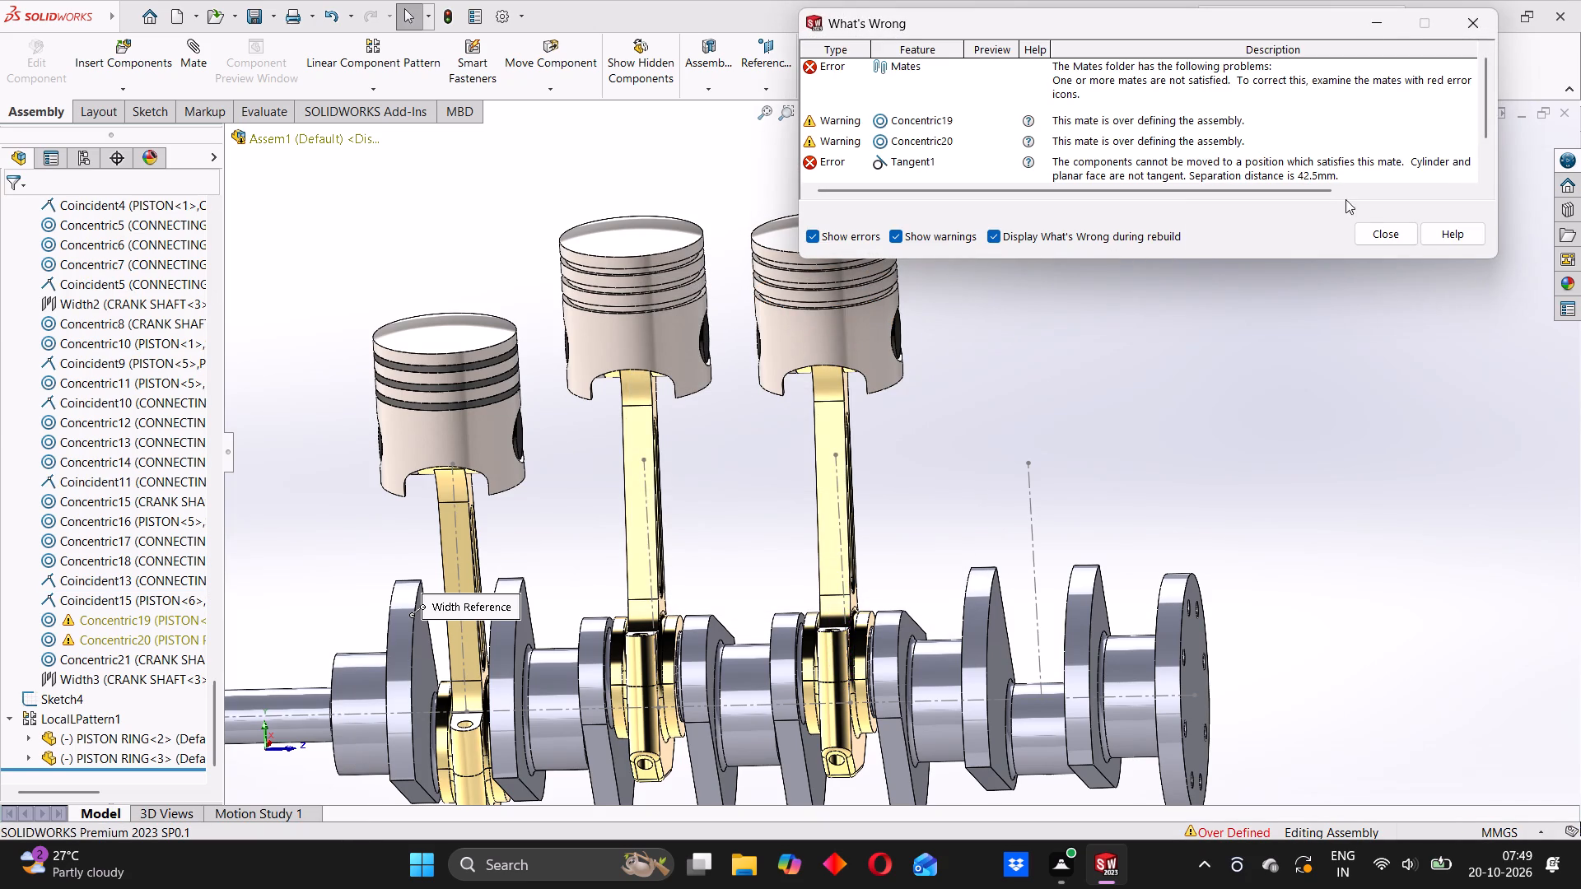
click(1380, 230)
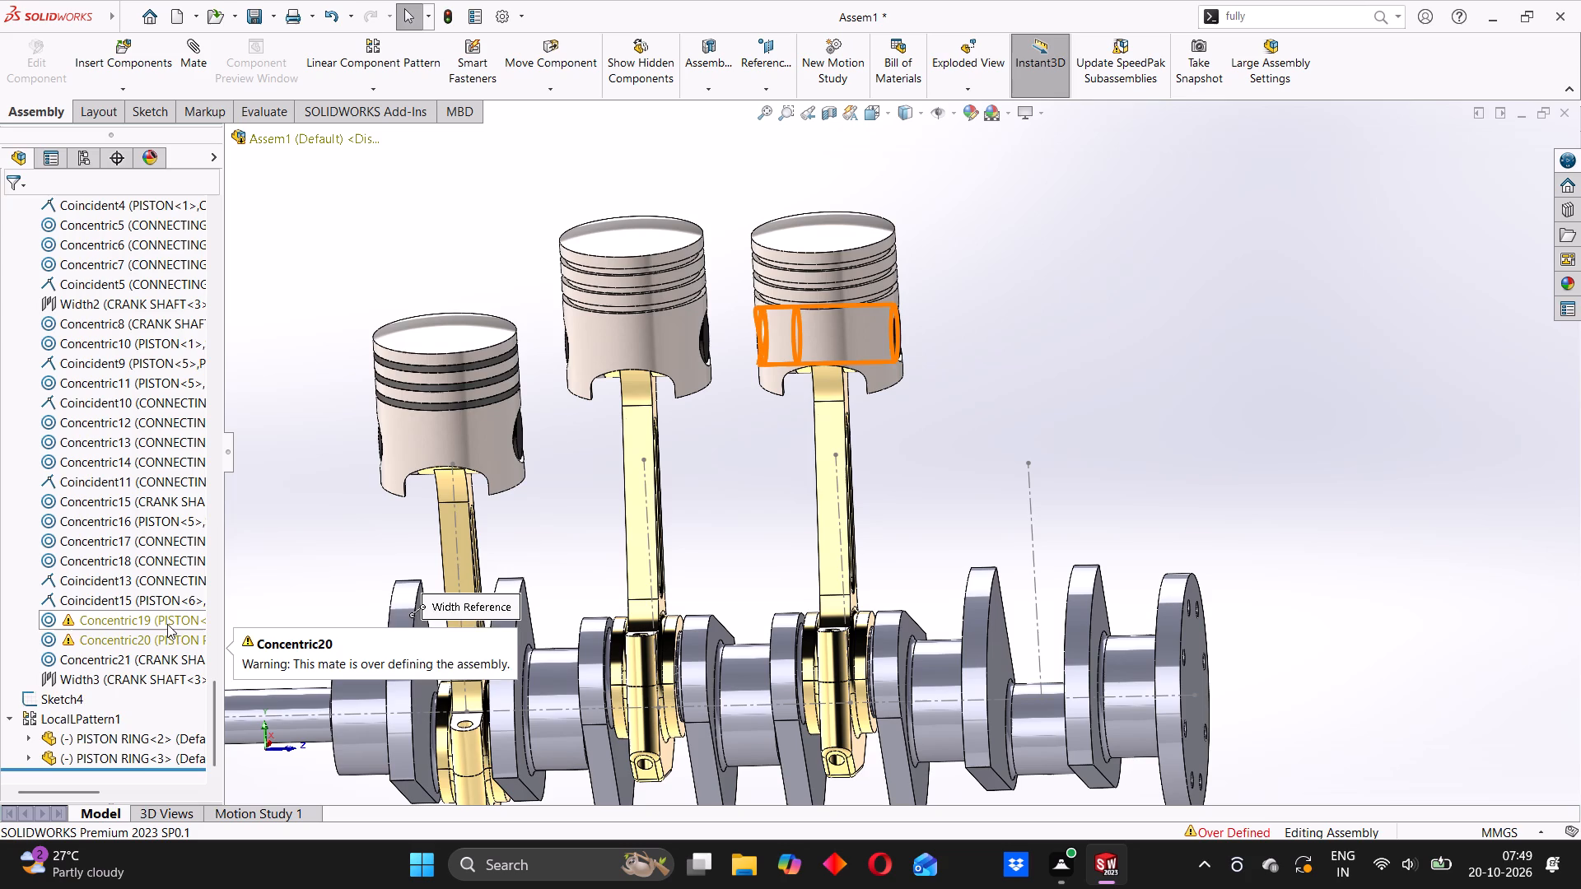
Delete the over-defining Concentric19 mate of PISTON<6>.
scroll(129, 614, up, 6)
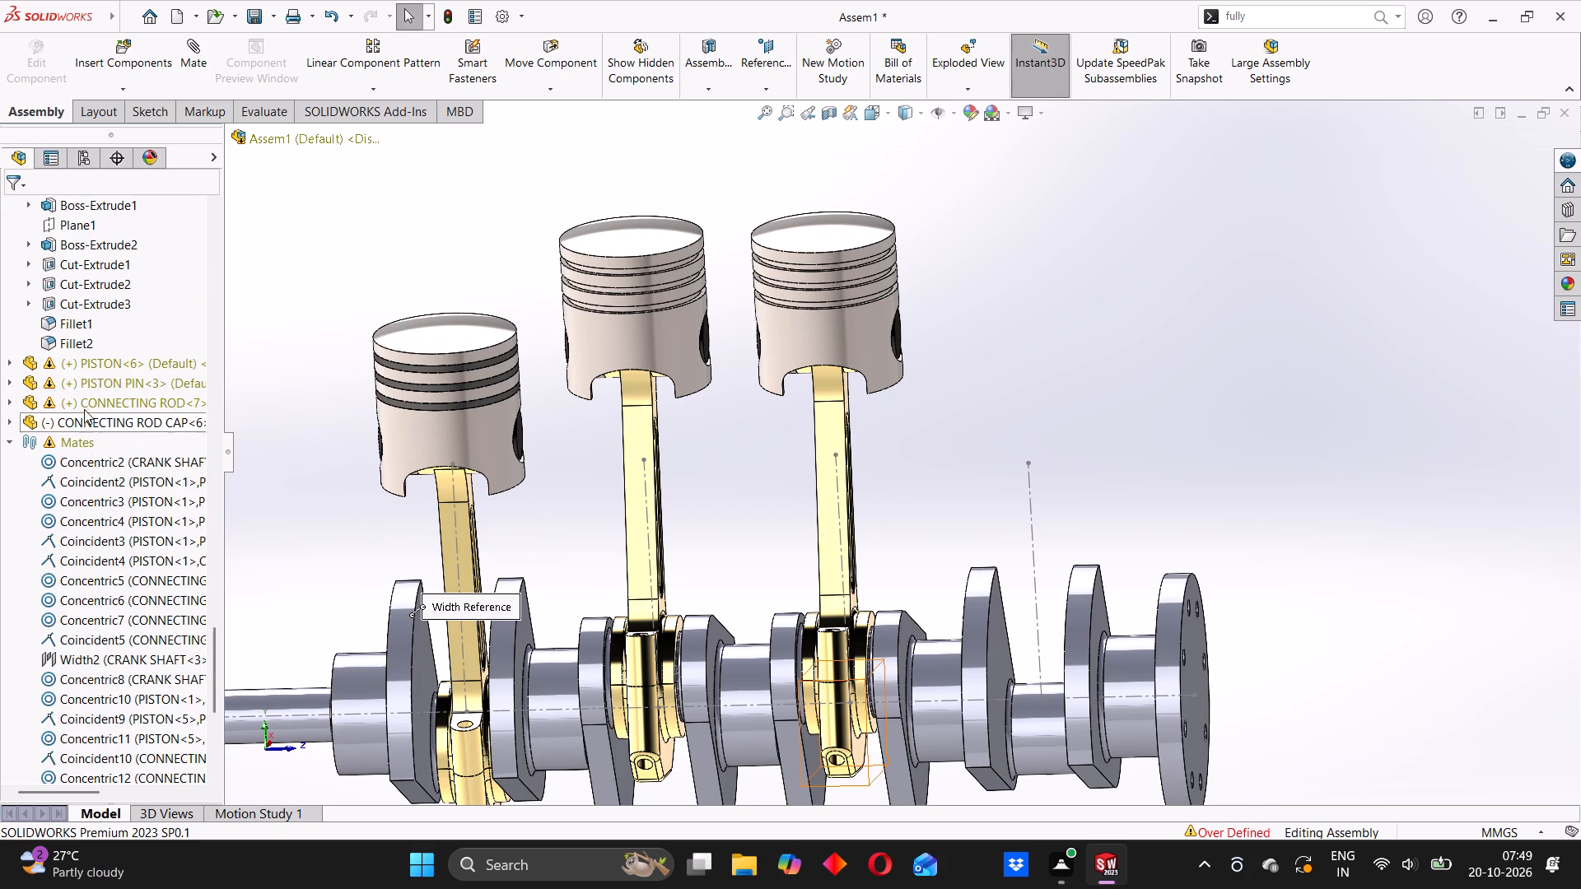
scroll(142, 555, down, 4)
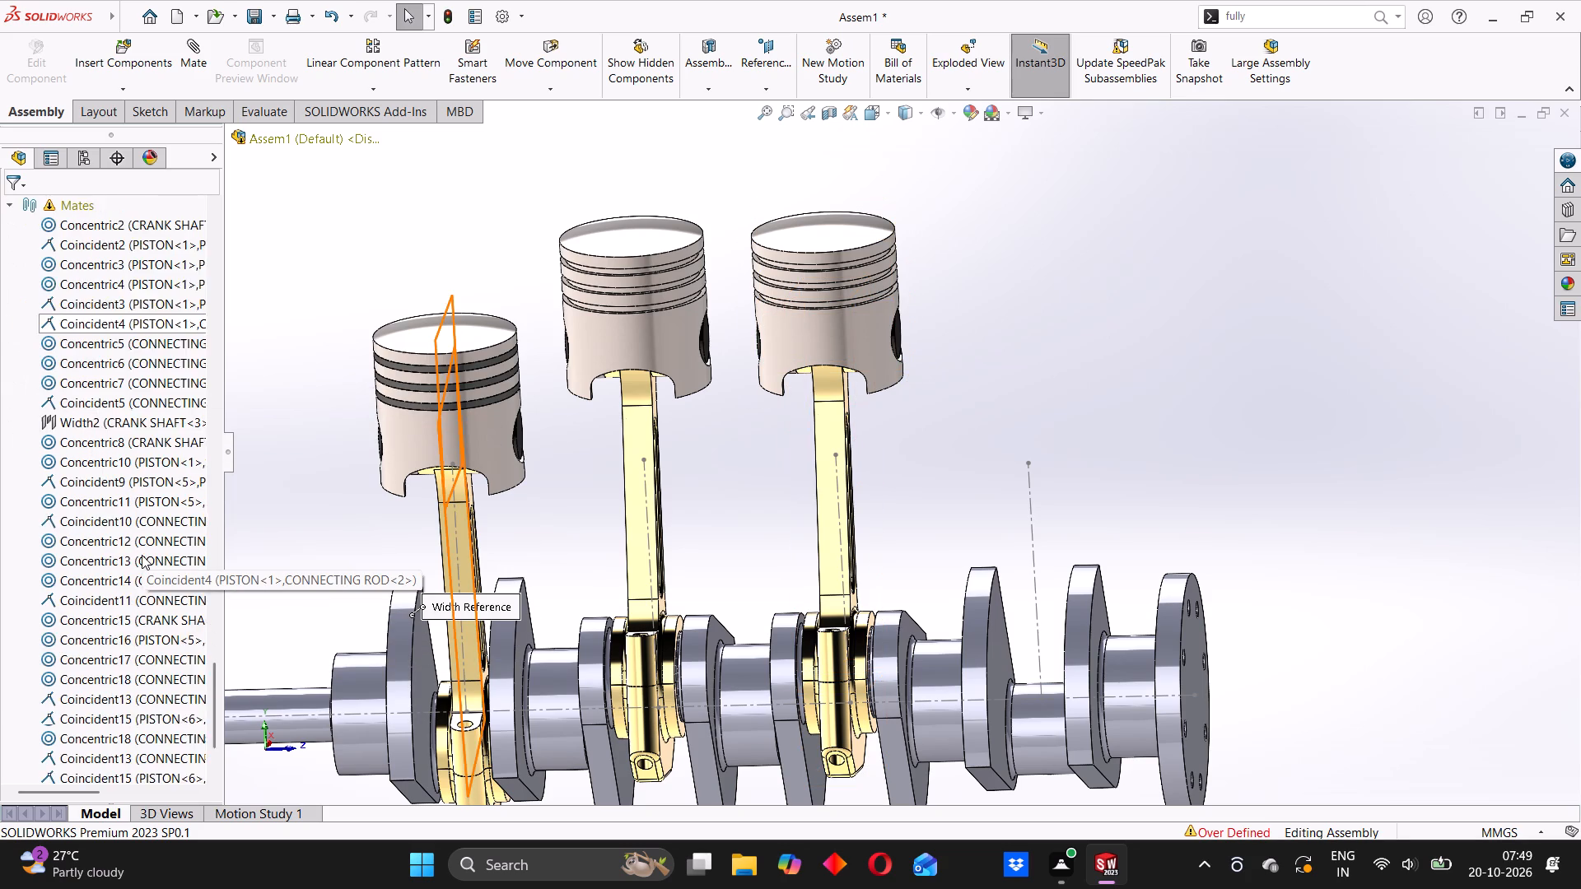
scroll(142, 555, down, 5)
right_click(111, 617)
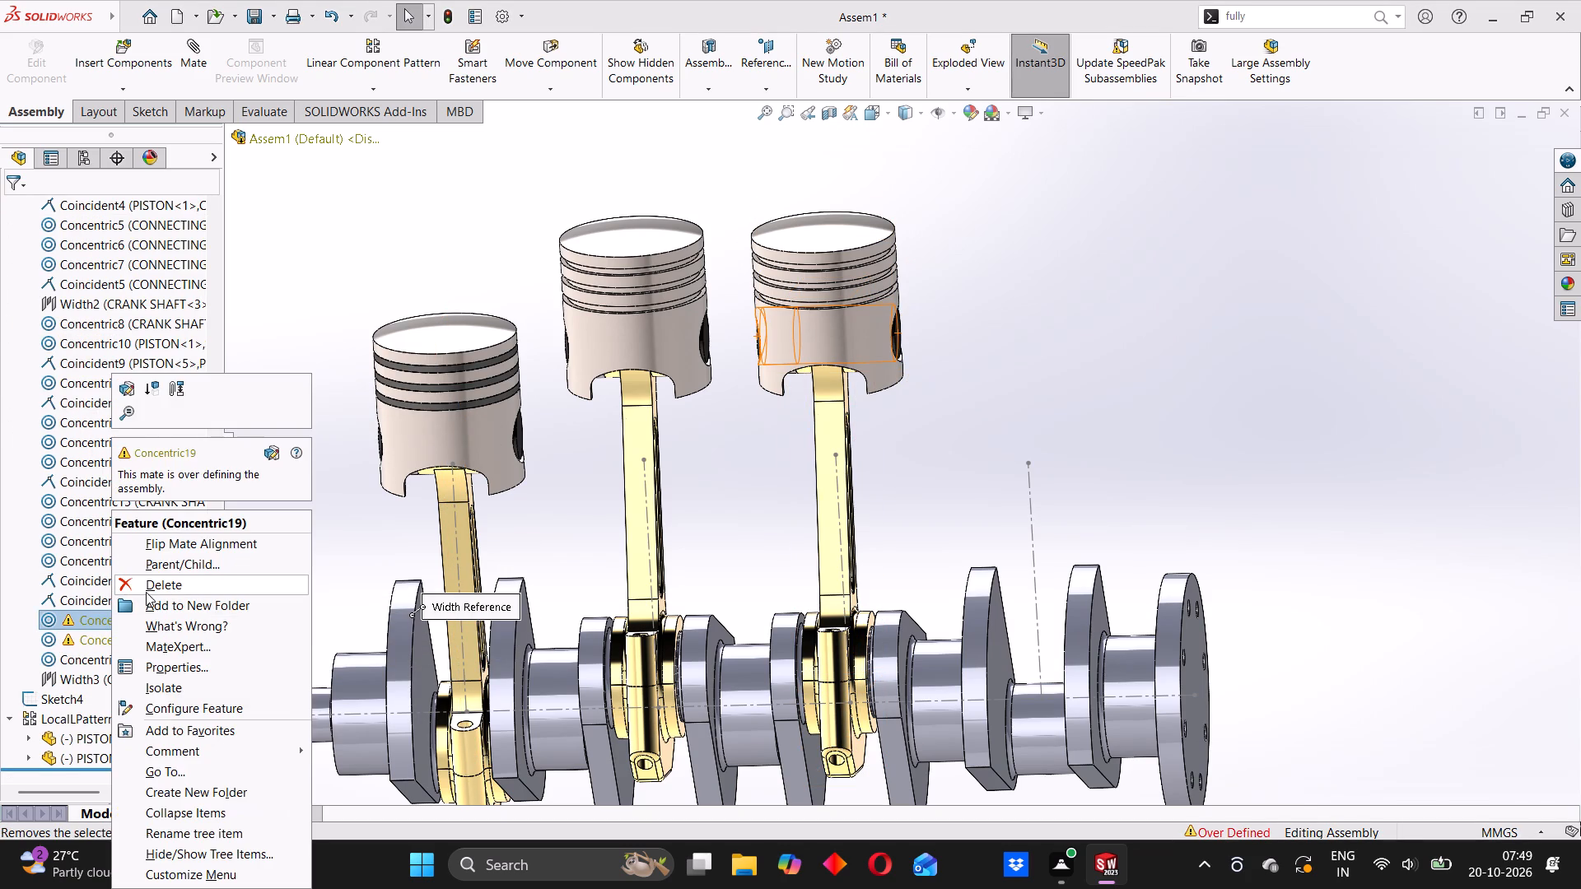
click(147, 592)
click(912, 330)
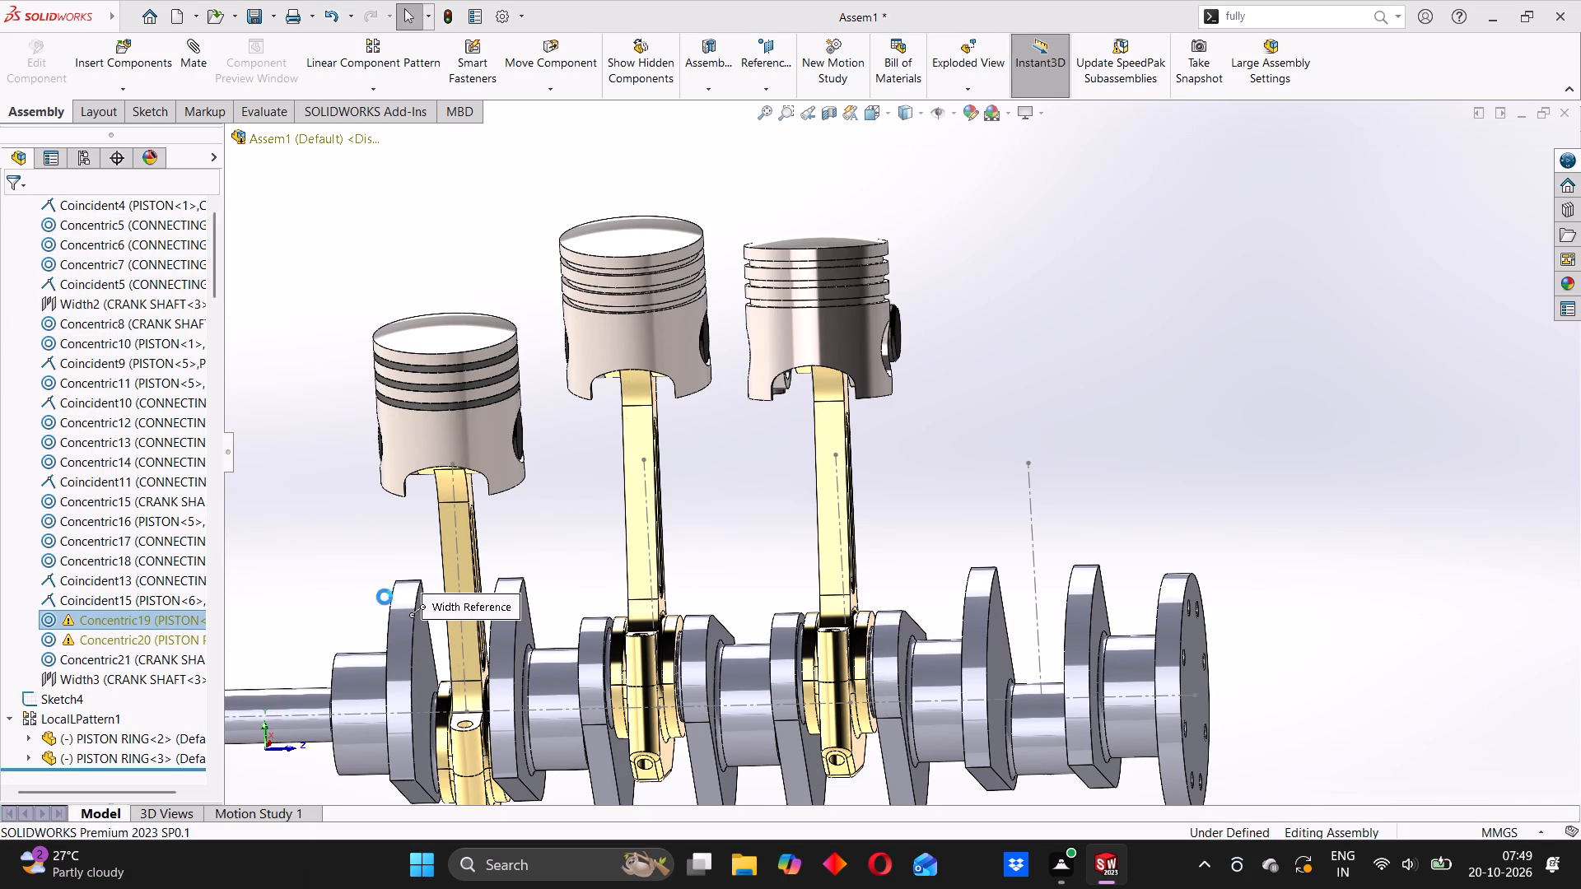
Move PISTON<6> away from its piston pin so that its pin bore is exposed.
scroll(867, 412, up, 1)
middle_drag(899, 382, 898, 383)
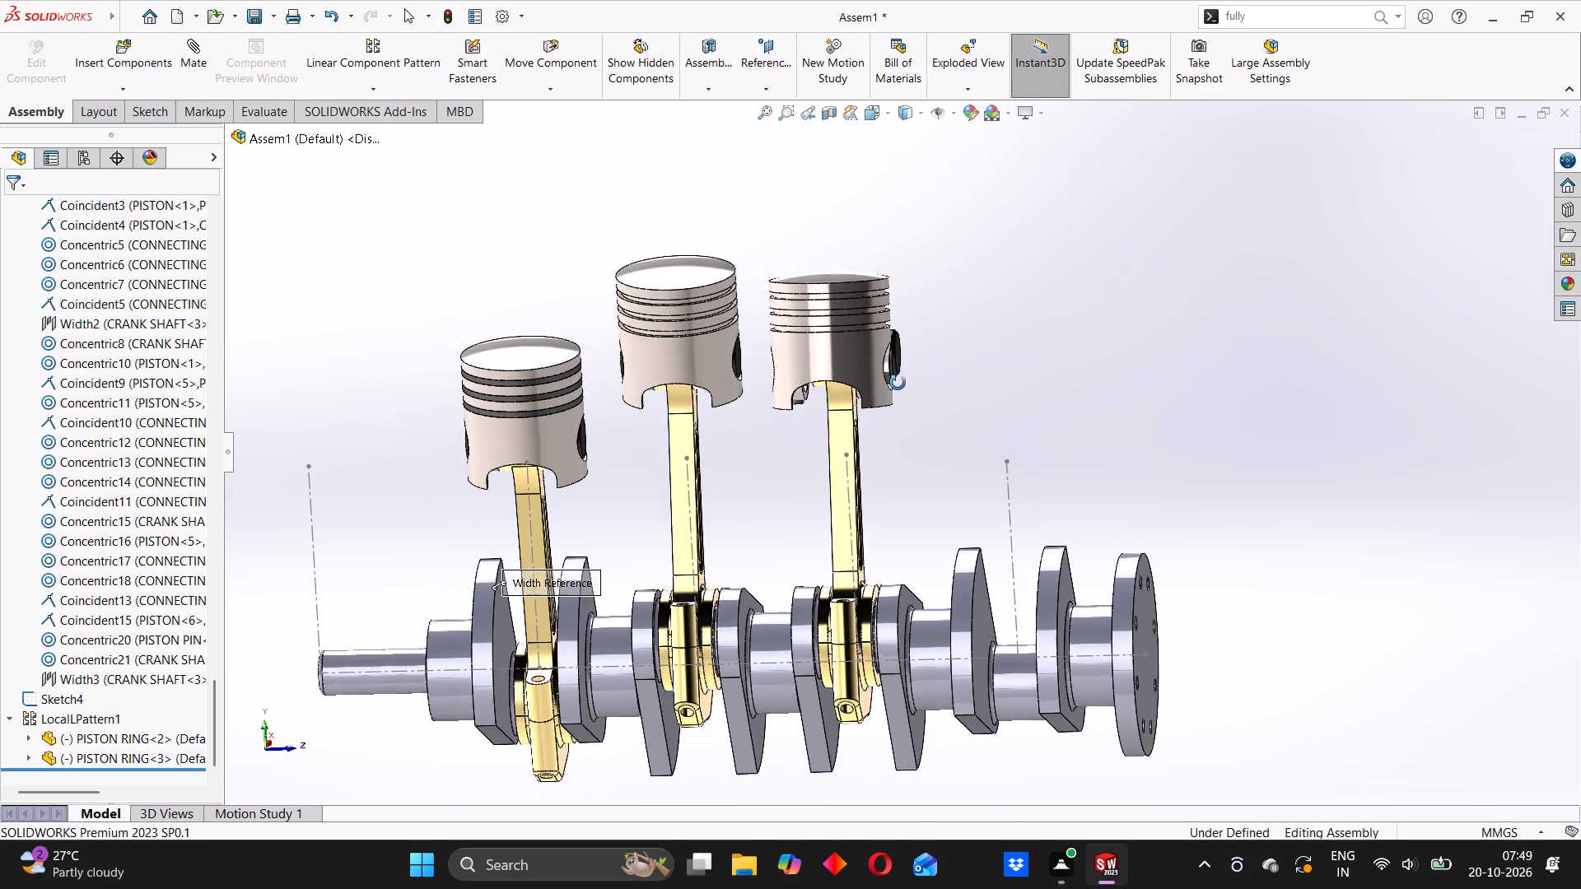
middle_drag(898, 383, 786, 407)
scroll(657, 370, down, 2)
drag(668, 362, 780, 303)
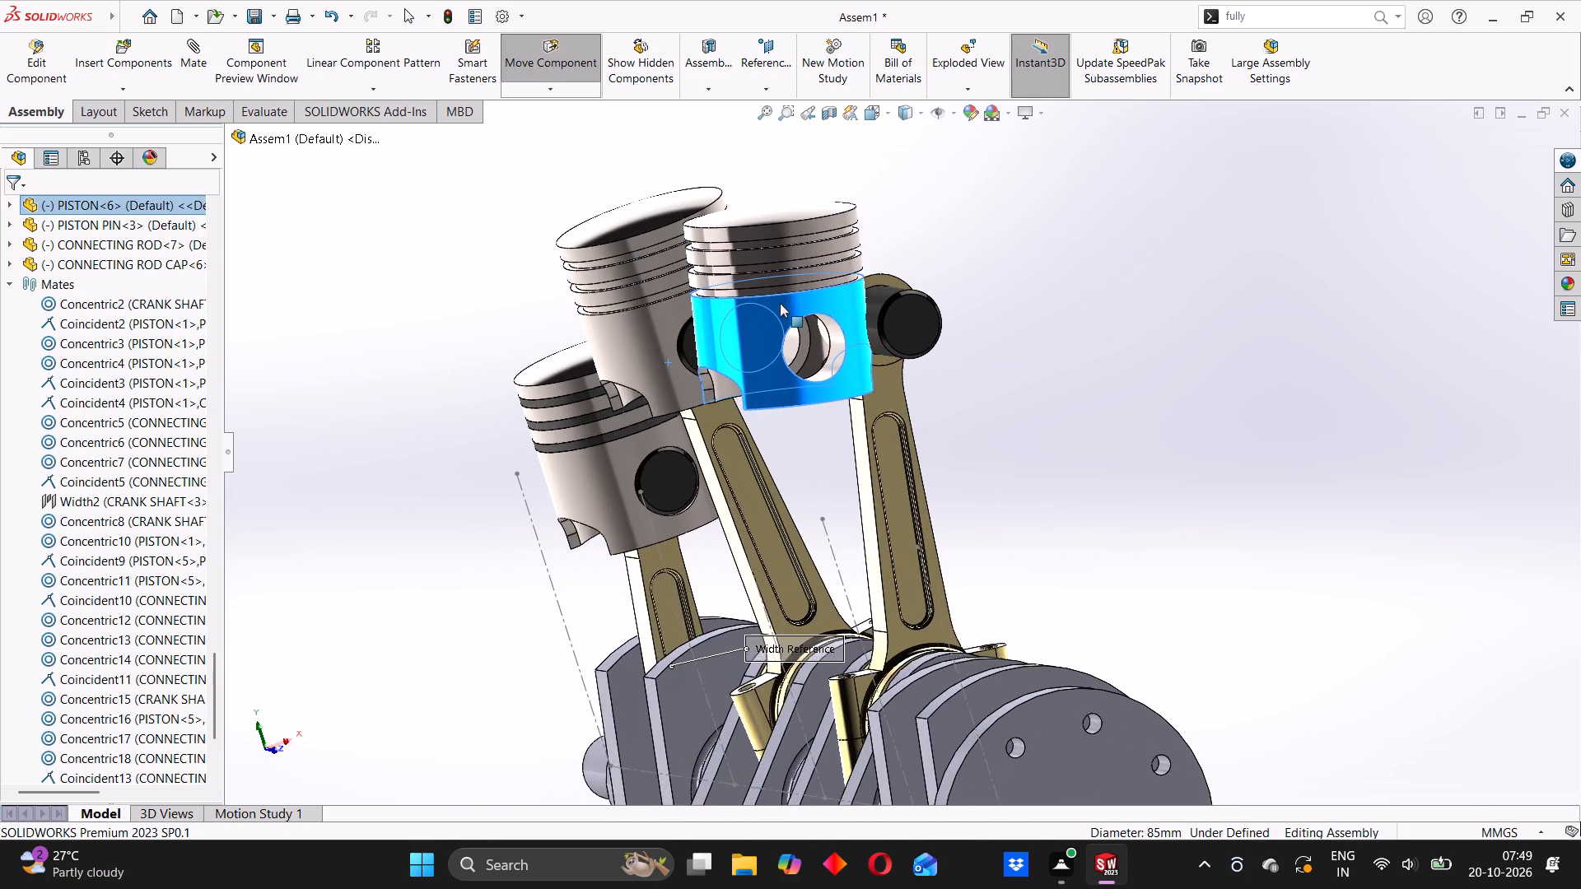
drag(780, 303, 766, 310)
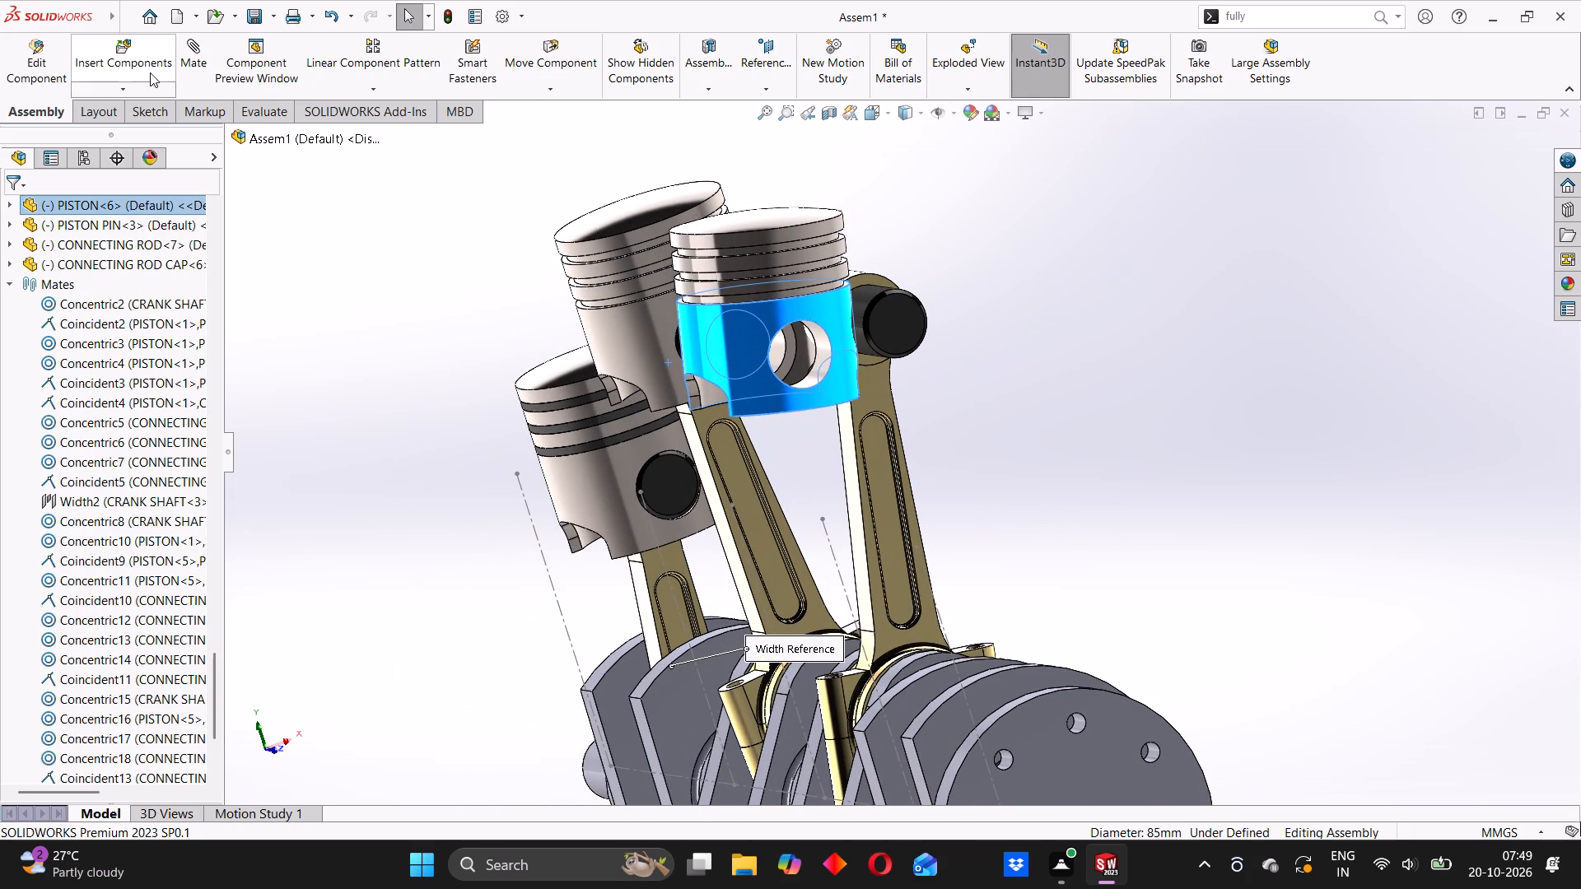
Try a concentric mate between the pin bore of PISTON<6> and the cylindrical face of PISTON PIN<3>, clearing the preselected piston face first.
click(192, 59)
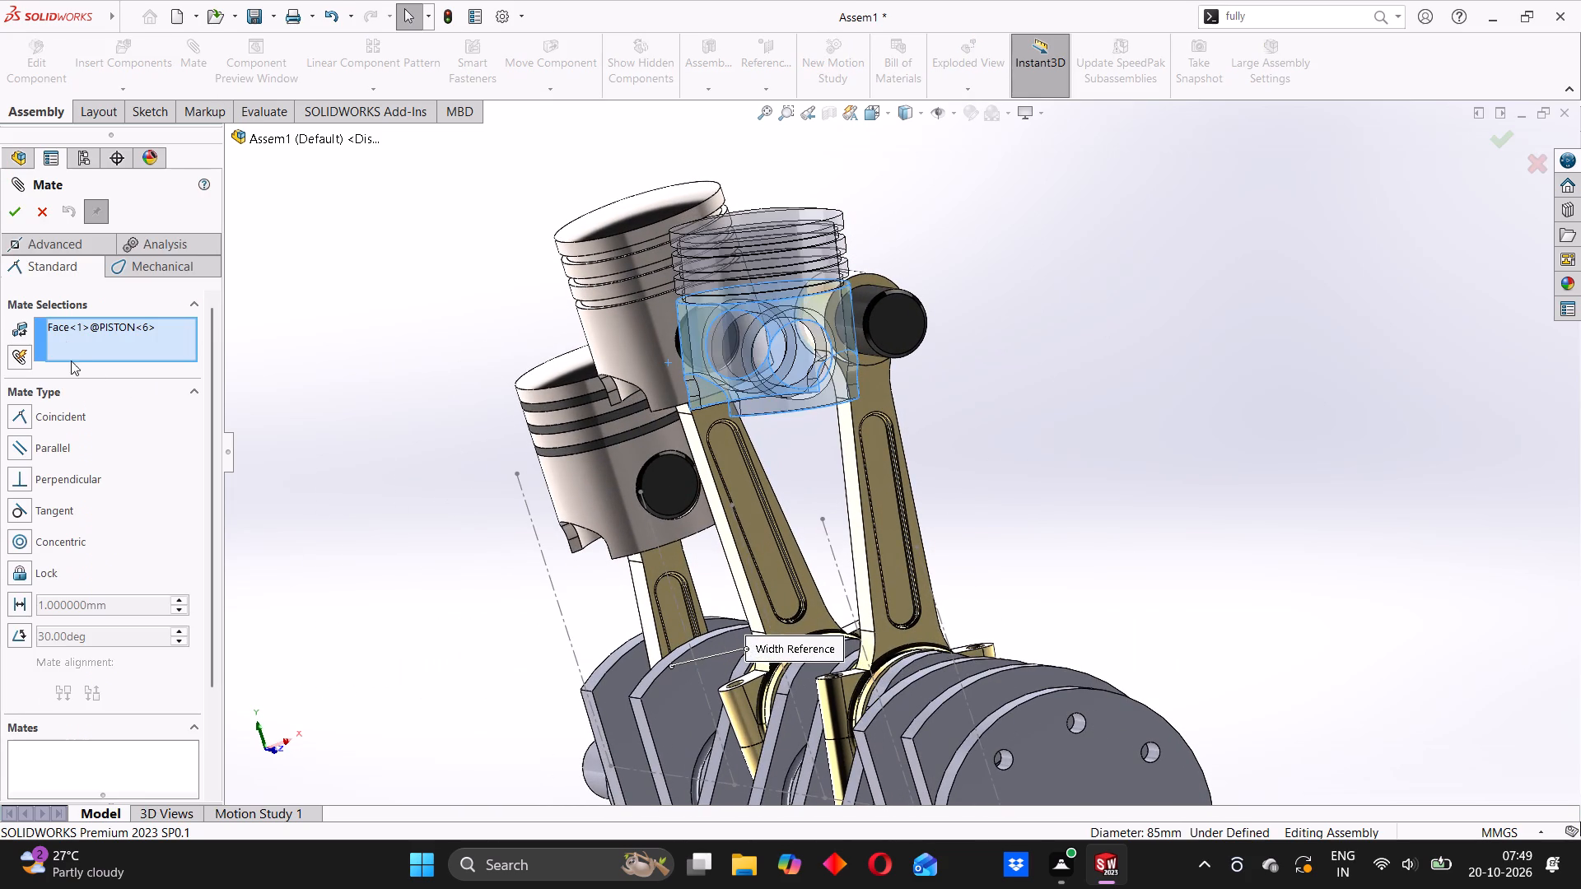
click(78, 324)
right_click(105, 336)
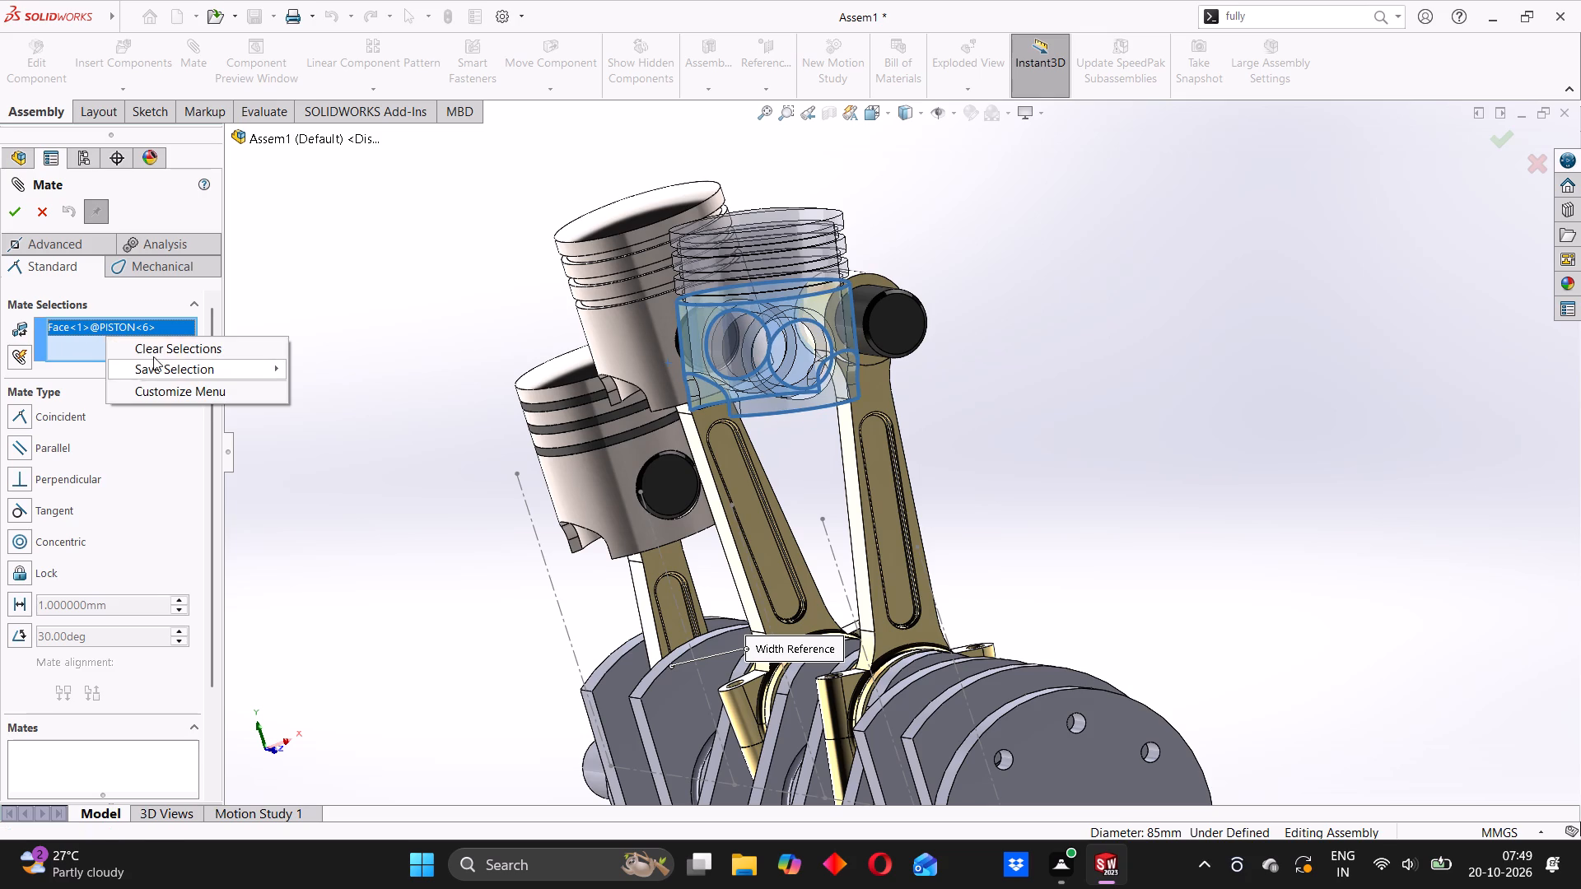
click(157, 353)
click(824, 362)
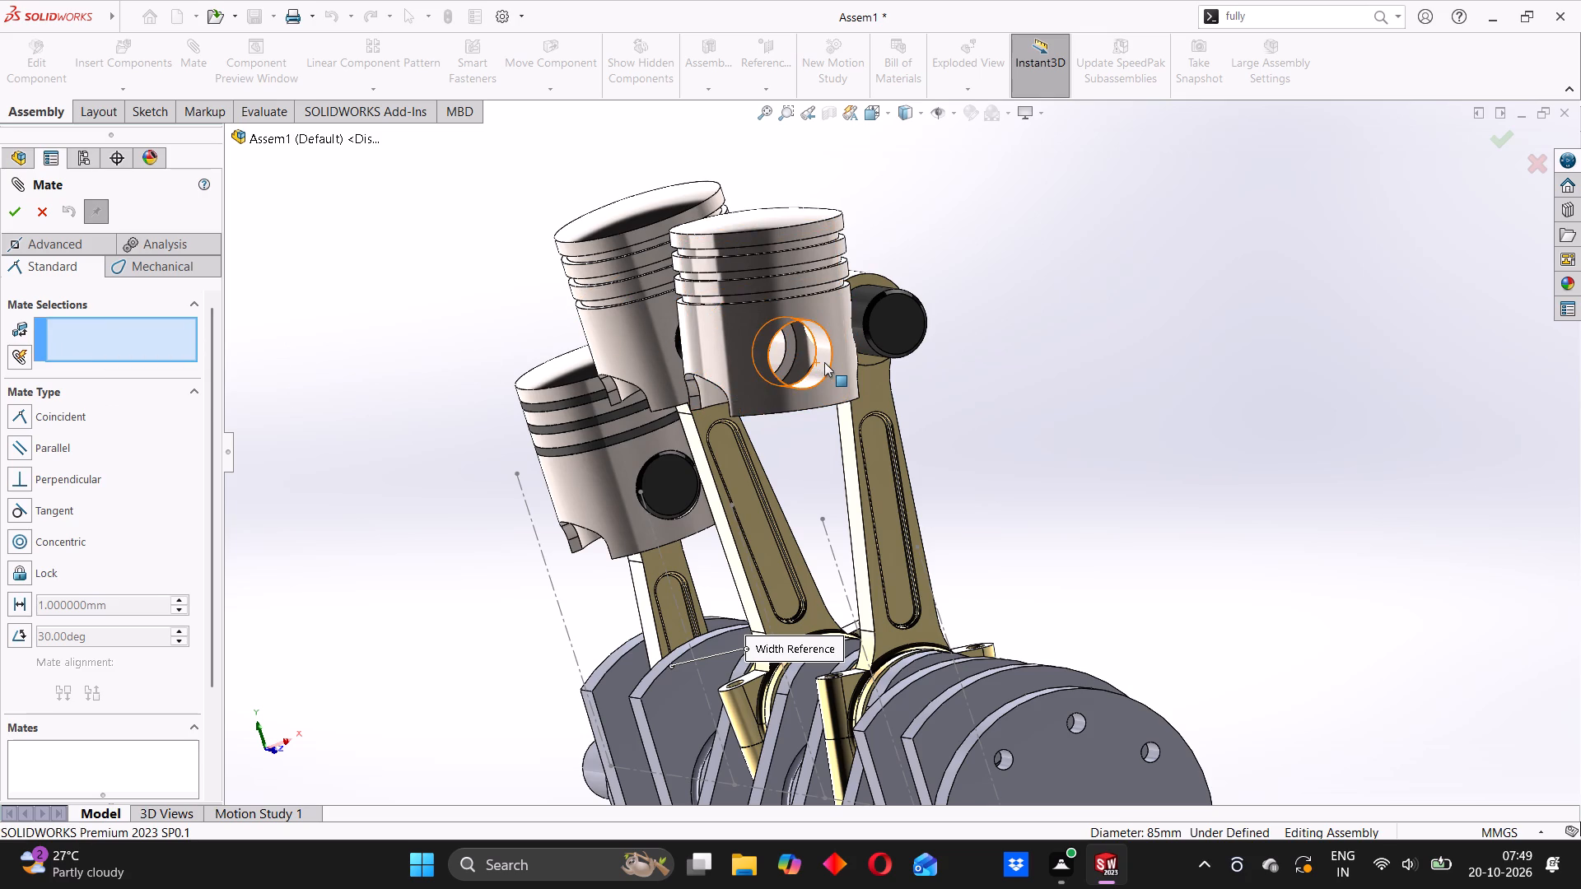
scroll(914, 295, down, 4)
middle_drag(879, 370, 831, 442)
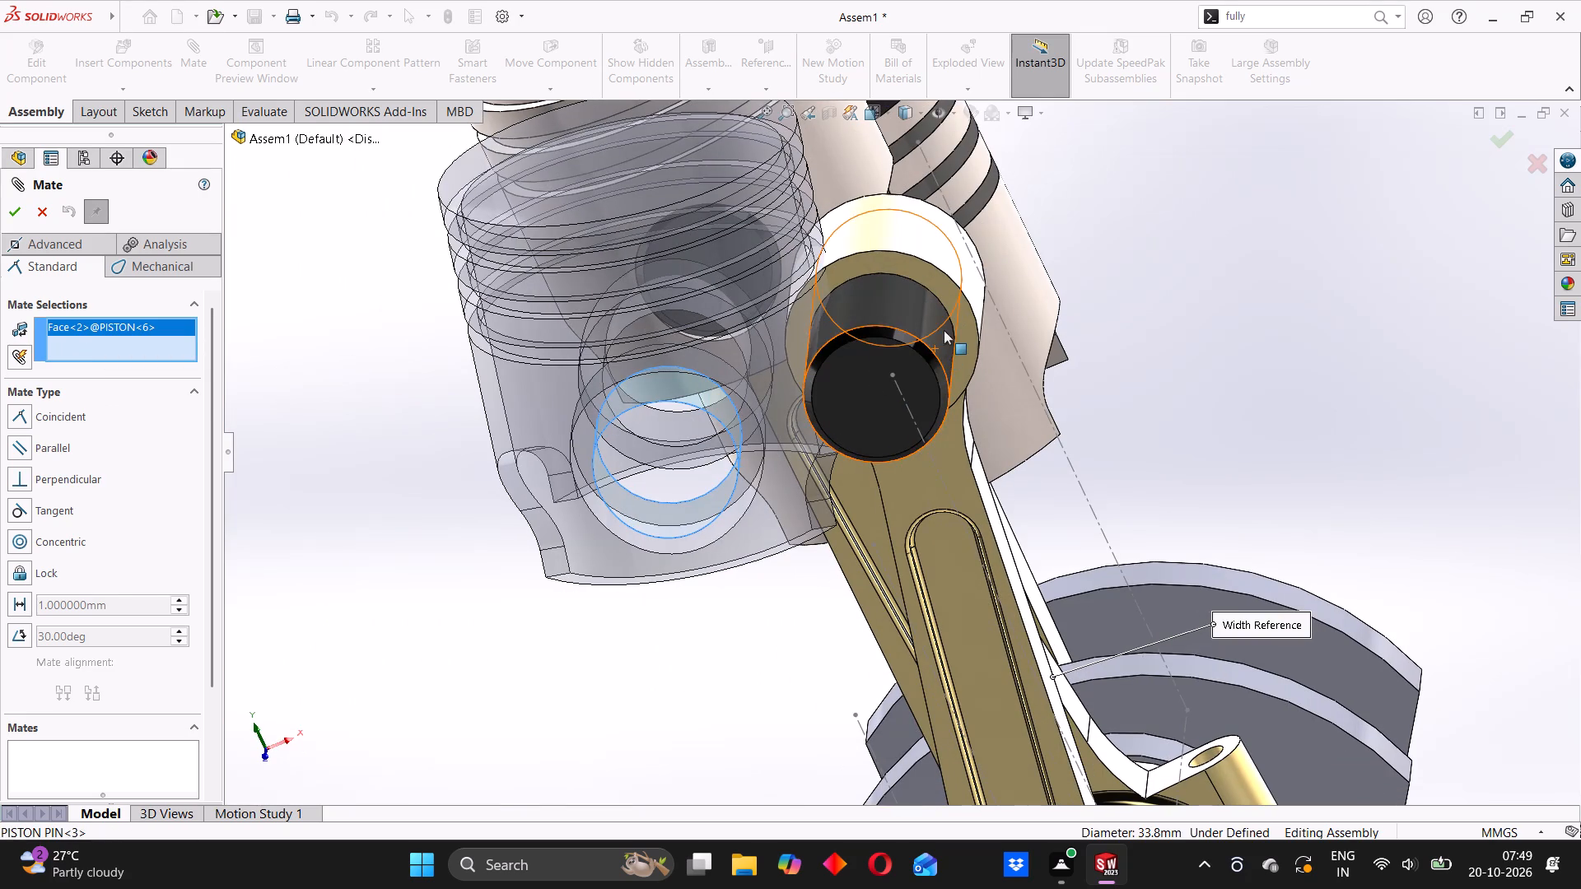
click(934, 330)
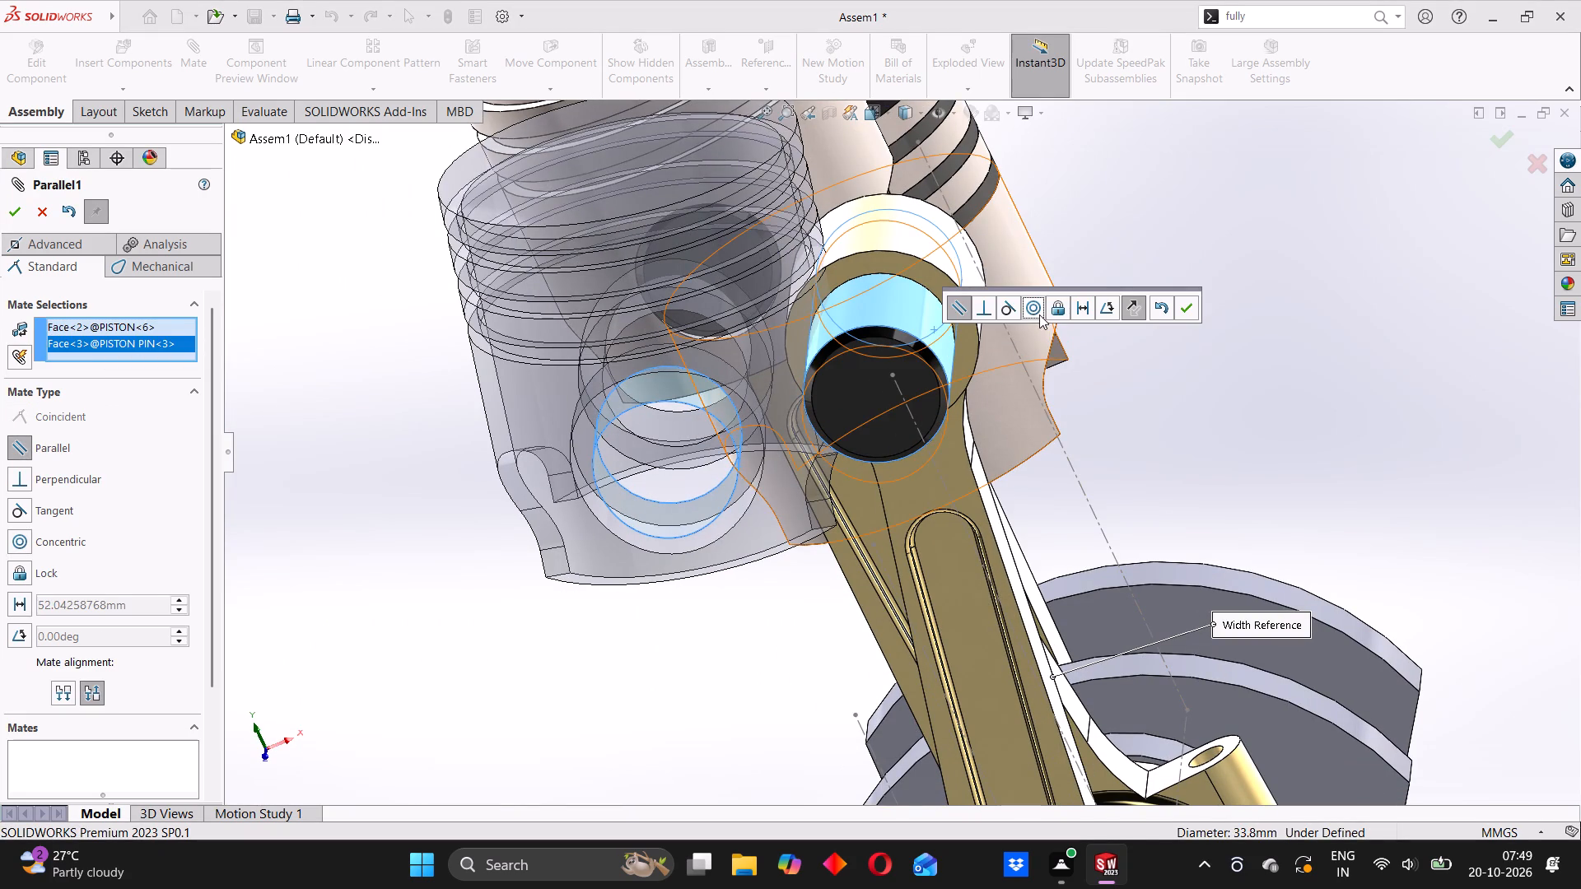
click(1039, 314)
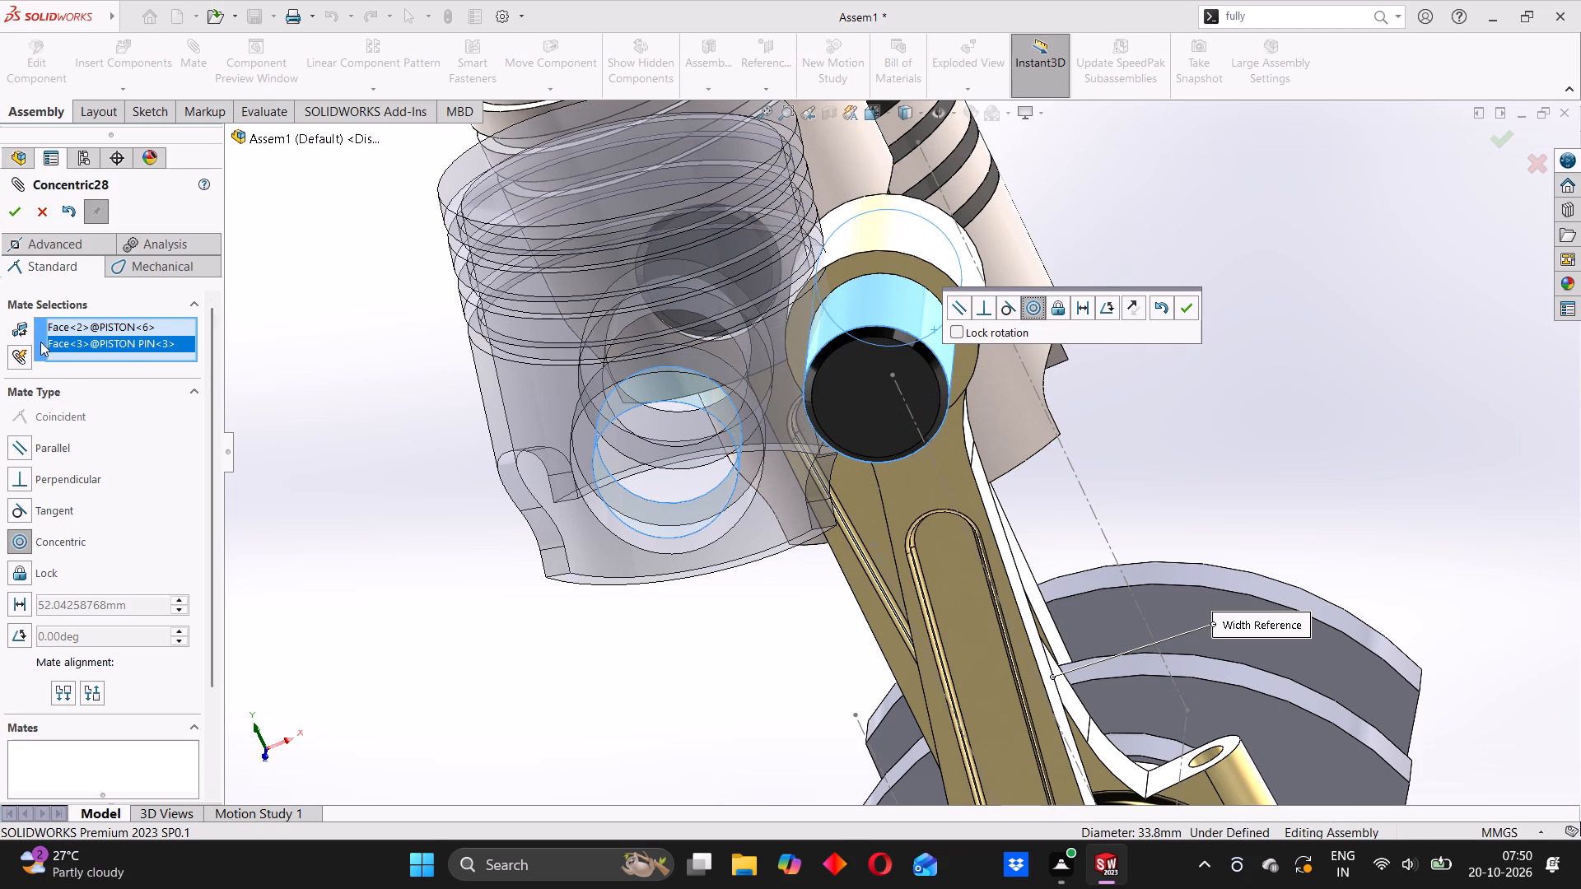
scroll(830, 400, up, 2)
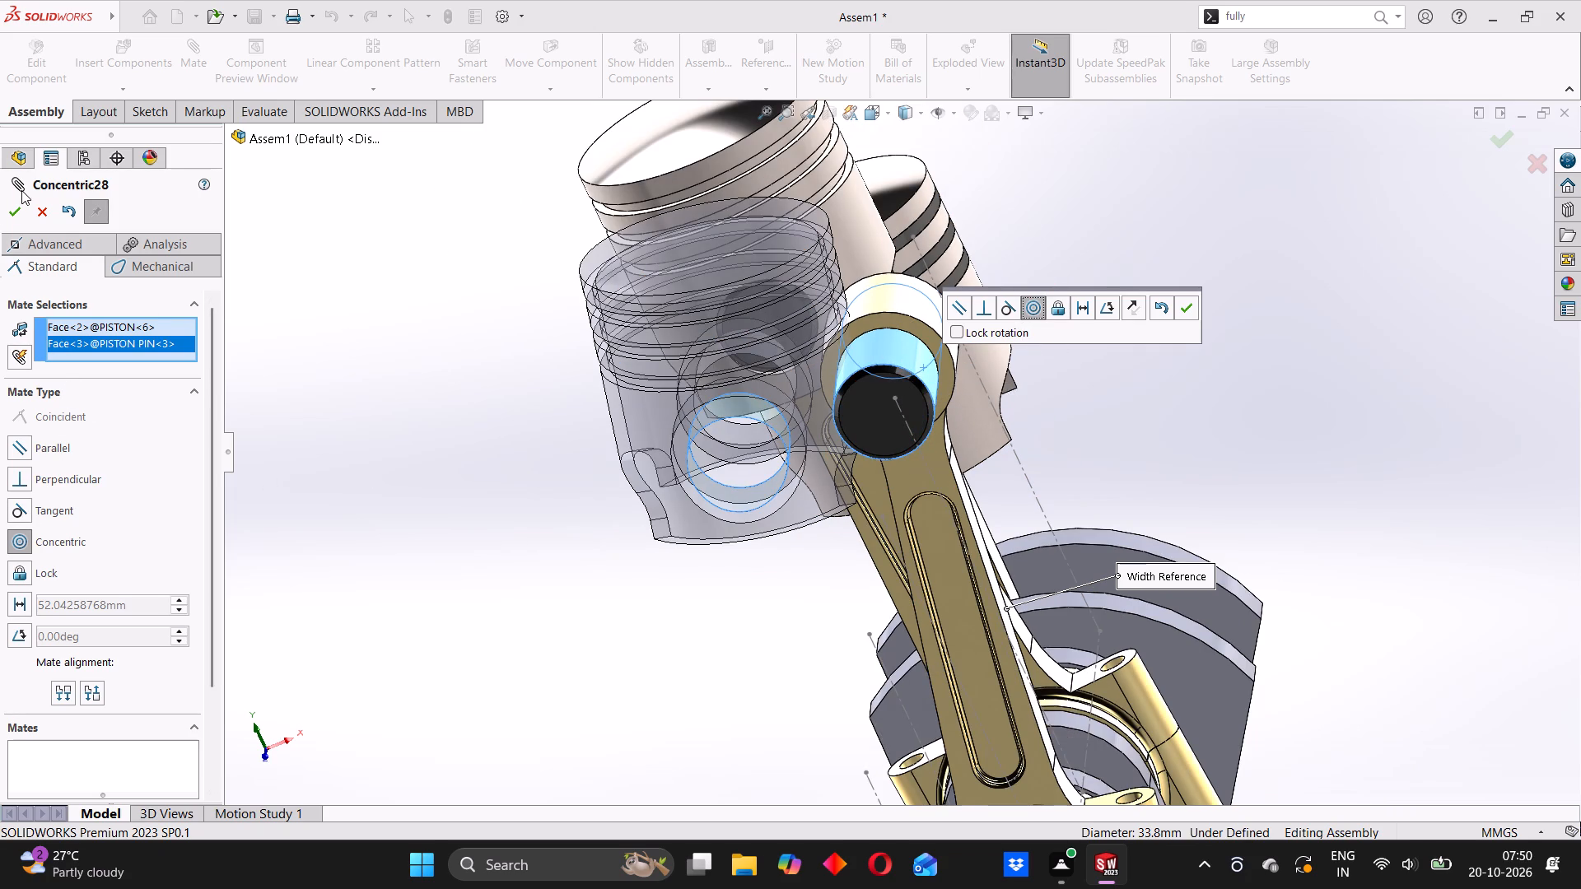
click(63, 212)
Reposition PISTON<6> higher, beside the small end of CONNECTING ROD<7>.
scroll(539, 360, up, 4)
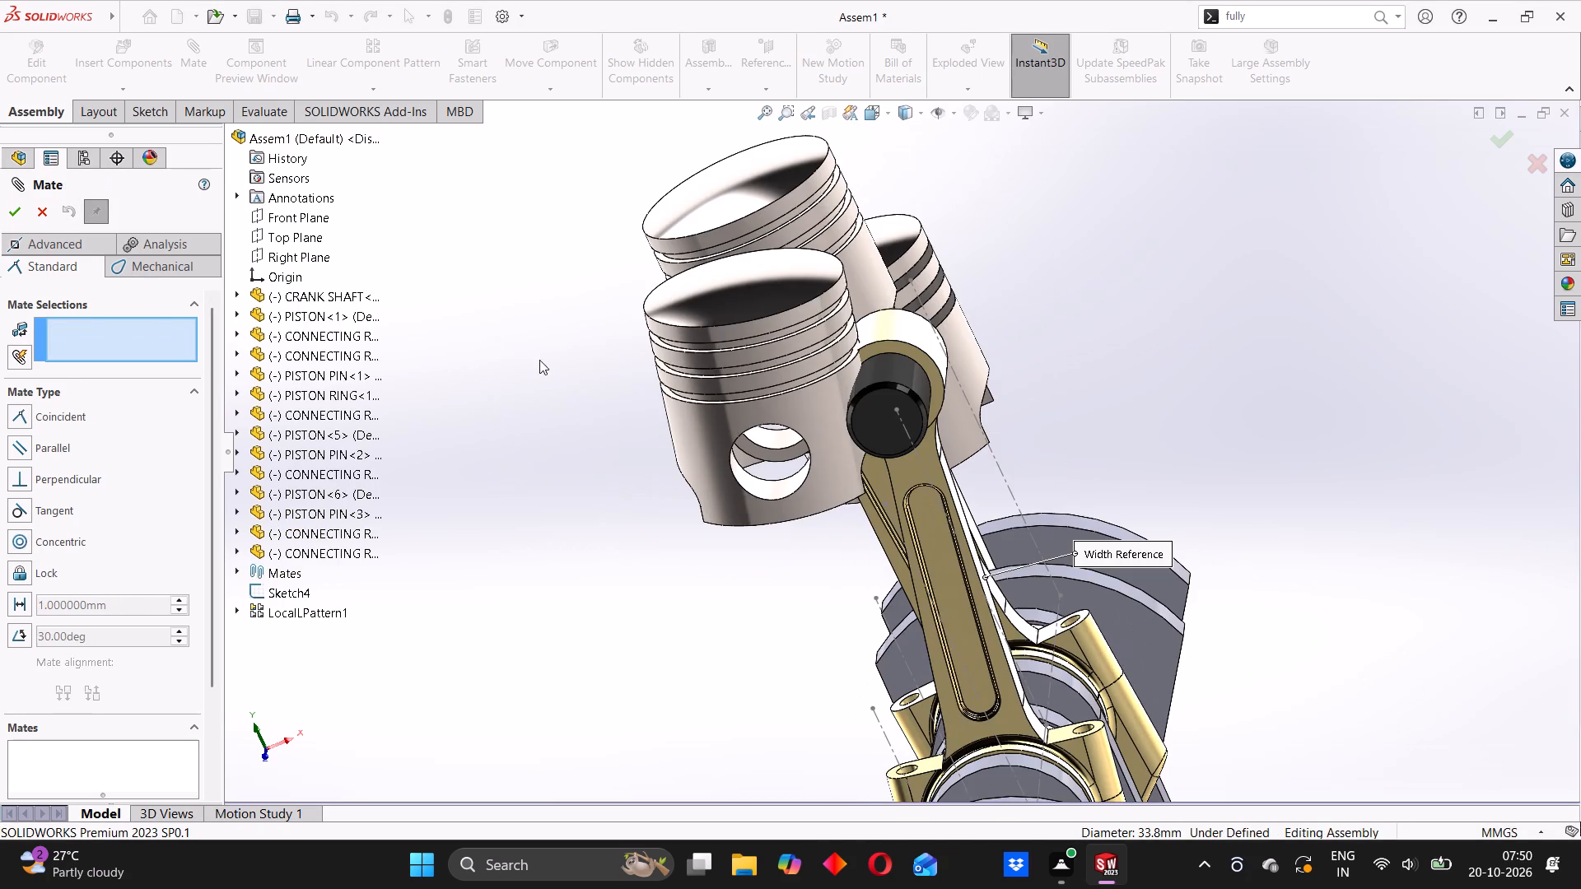
middle_drag(606, 462, 642, 449)
drag(846, 398, 881, 317)
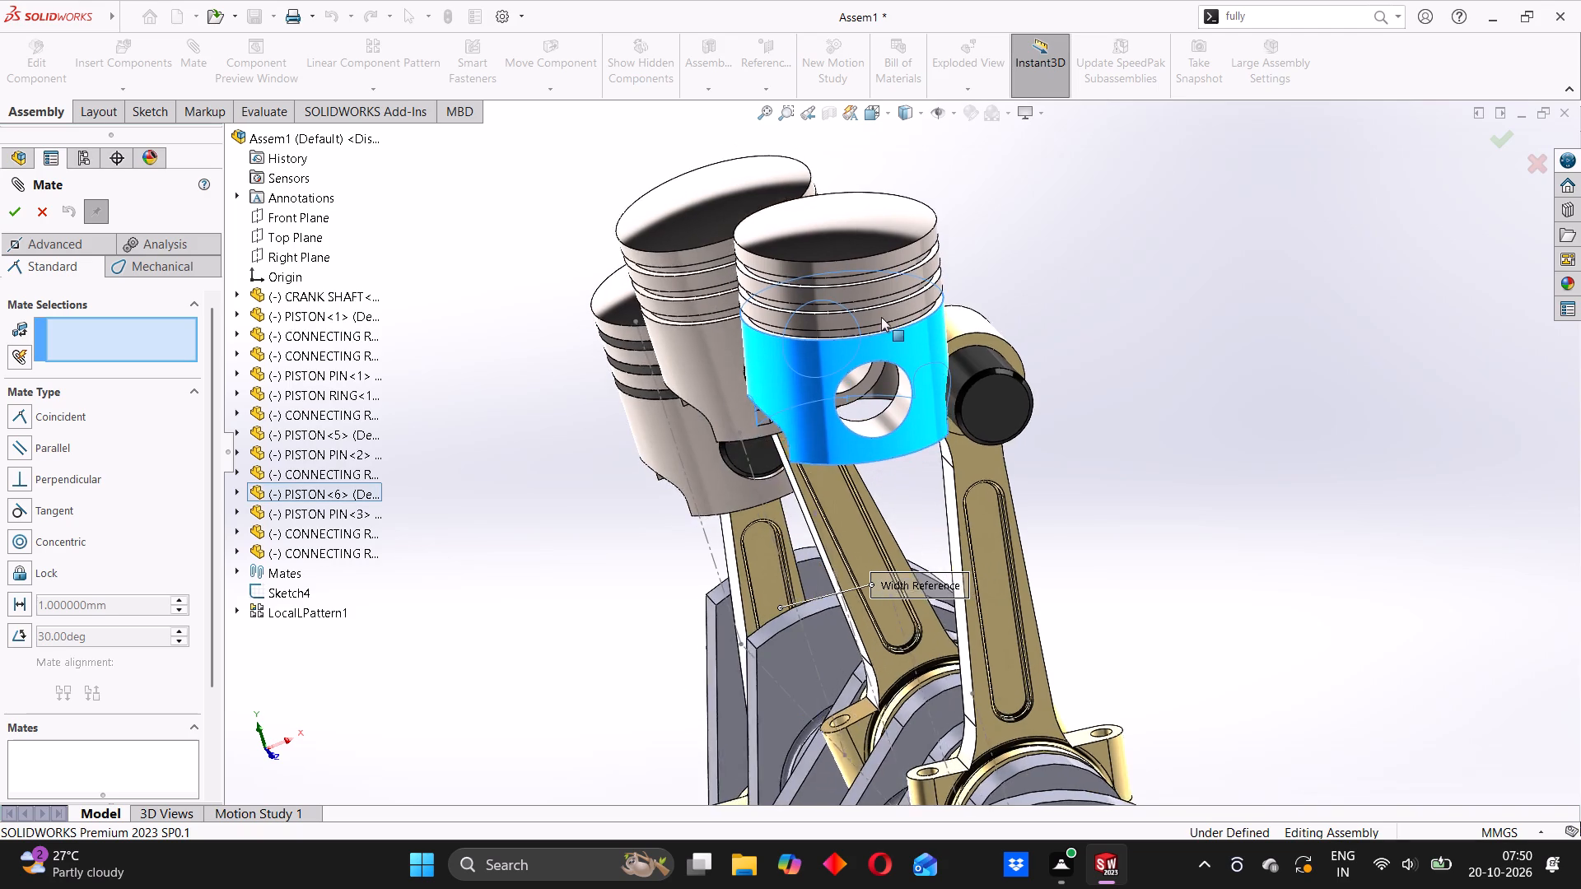
drag(881, 317, 958, 260)
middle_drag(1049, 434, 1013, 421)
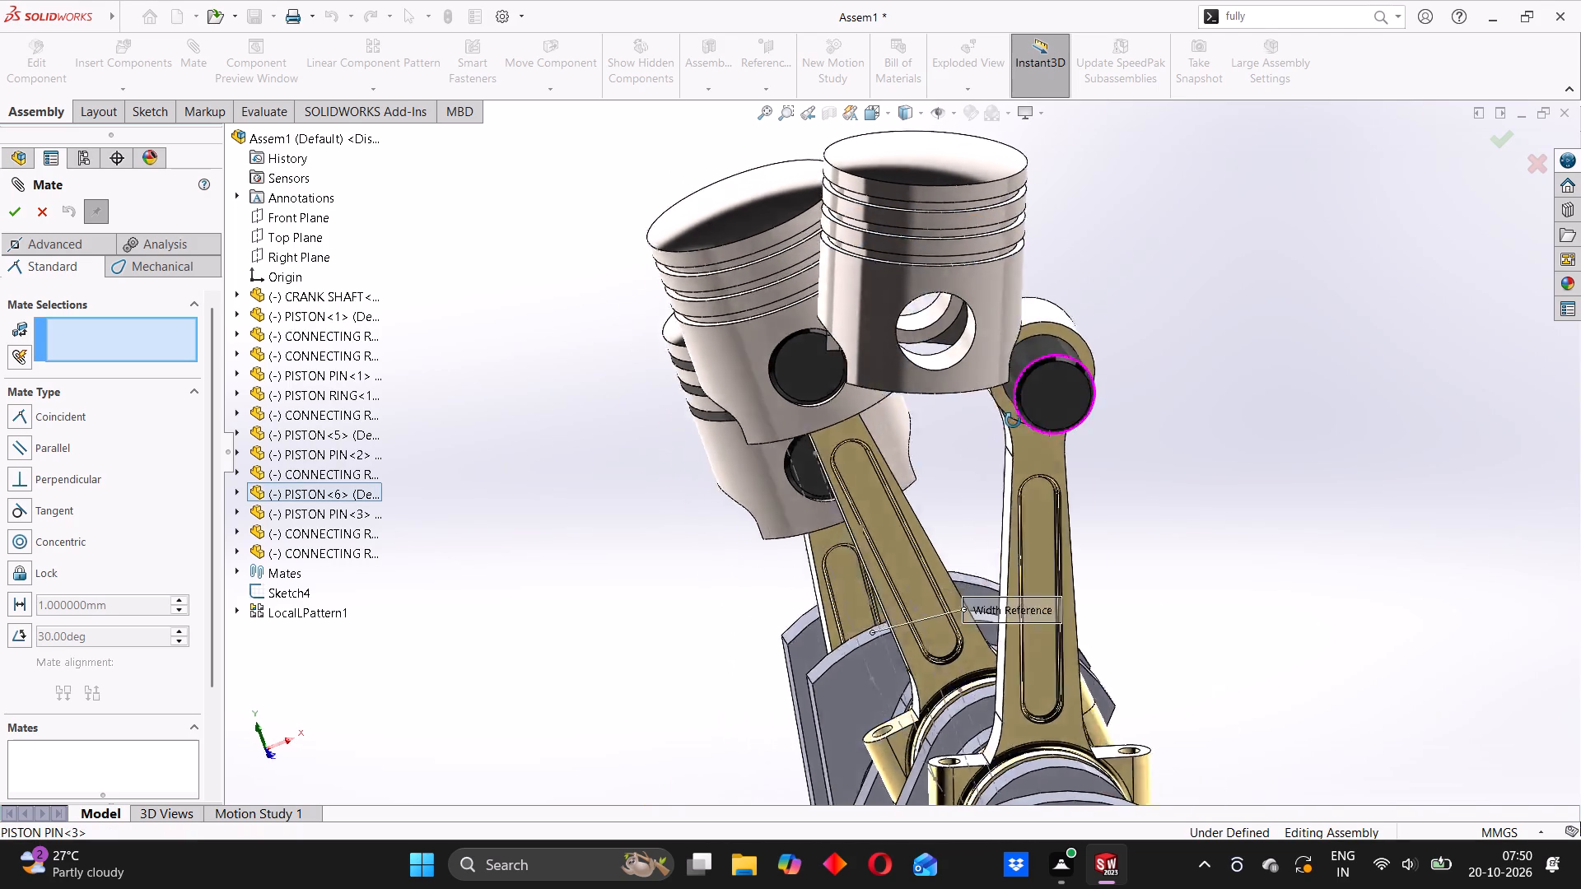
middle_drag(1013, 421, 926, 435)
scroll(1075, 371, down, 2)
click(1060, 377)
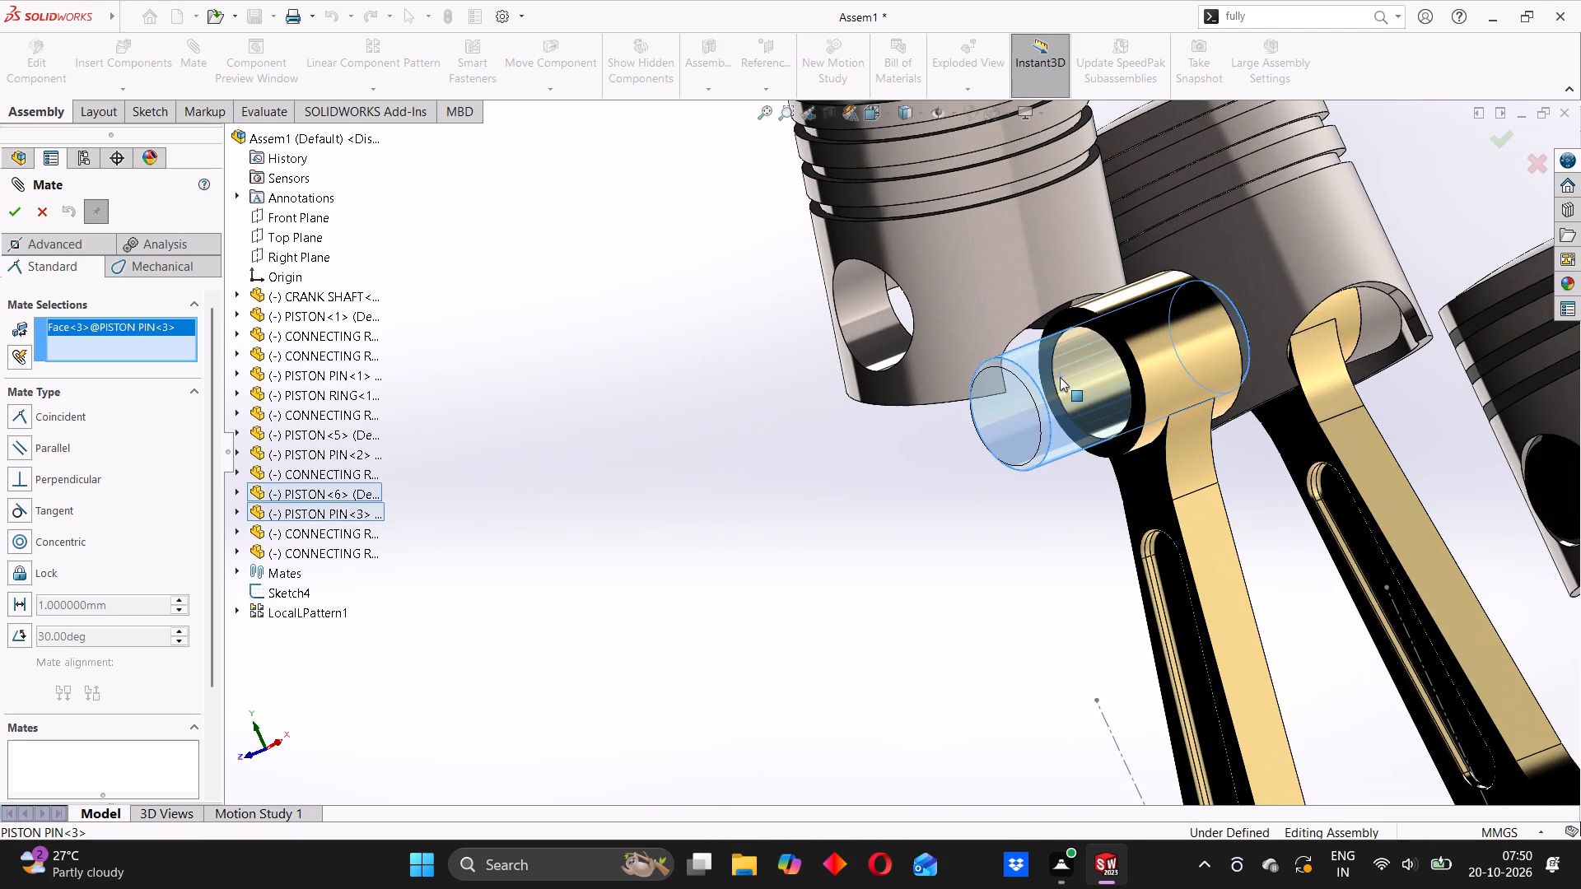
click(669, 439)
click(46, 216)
Swing CONNECTING ROD<7>, with its pin and PISTON<6>, outward away from the other two pistons.
scroll(468, 361, up, 3)
middle_drag(634, 416, 661, 423)
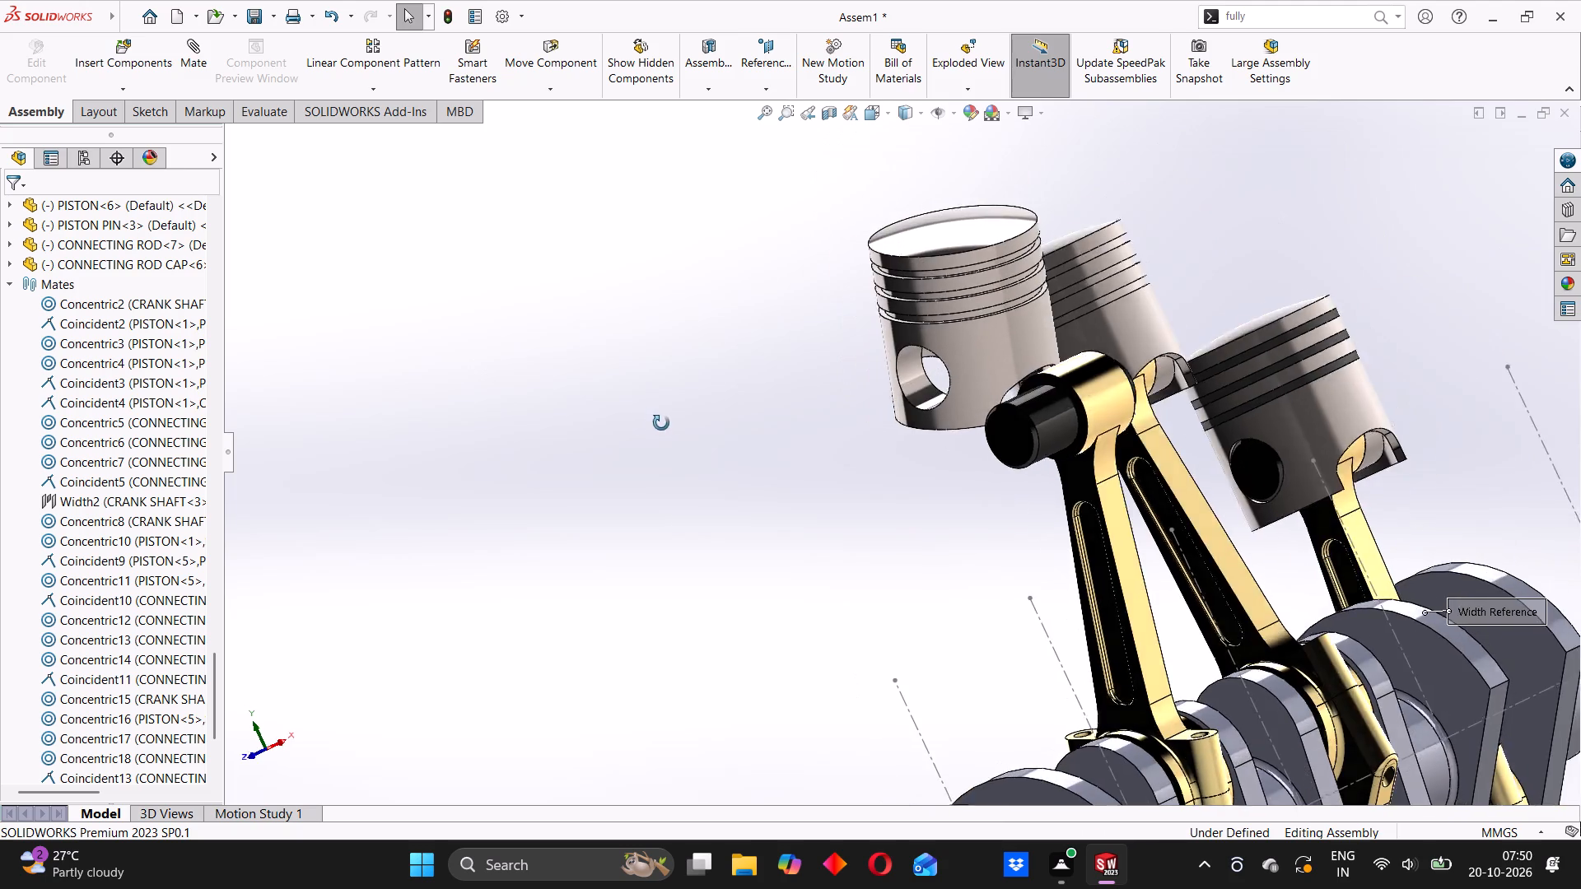
middle_drag(661, 423, 669, 425)
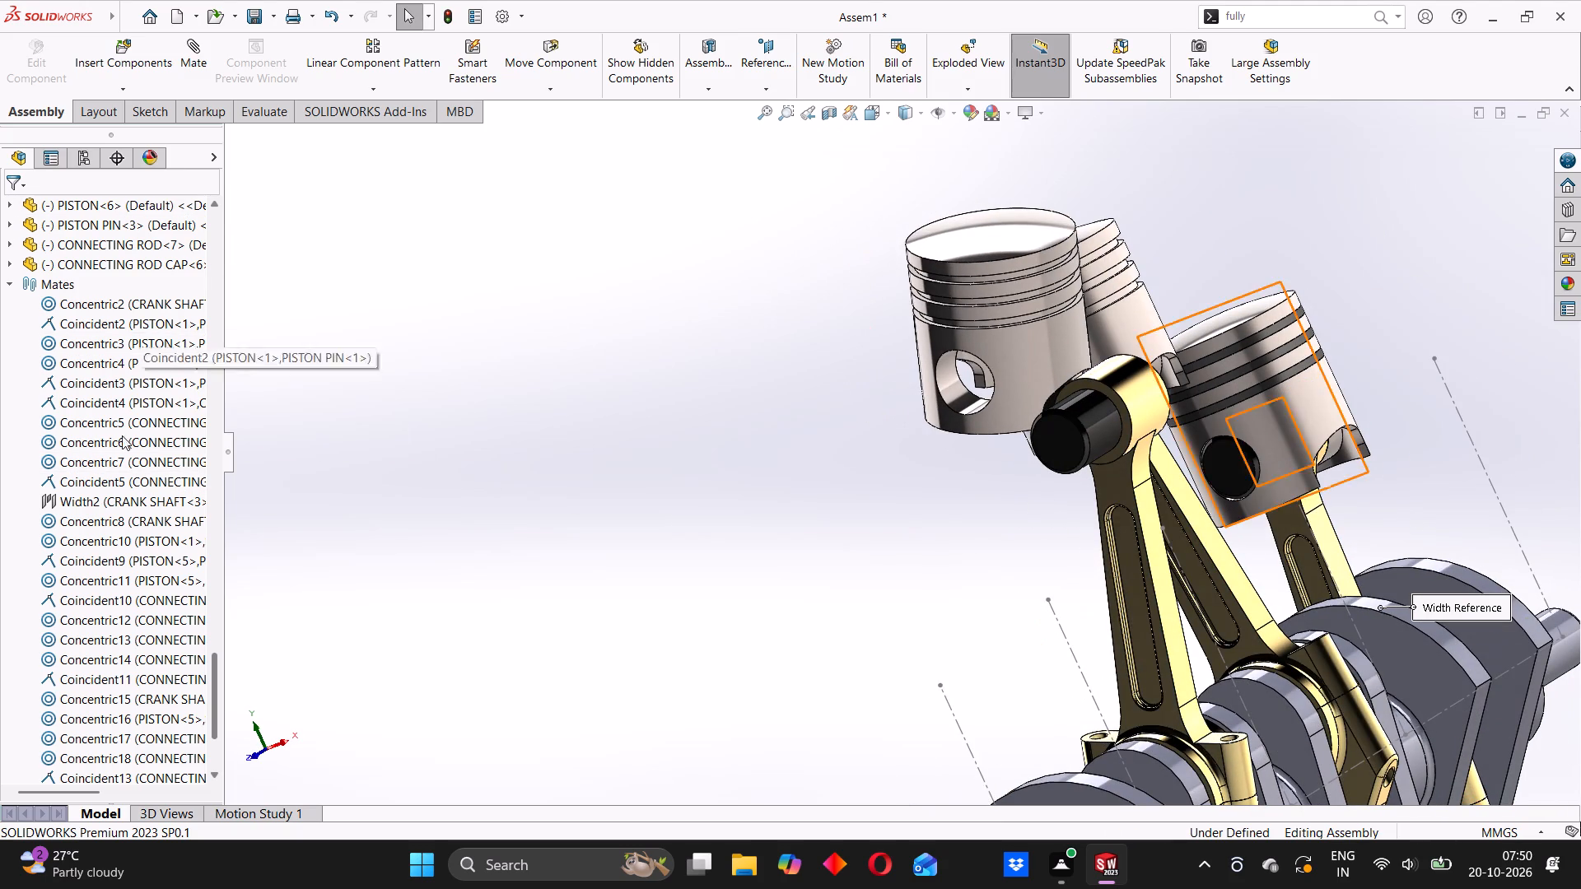
scroll(130, 499, down, 10)
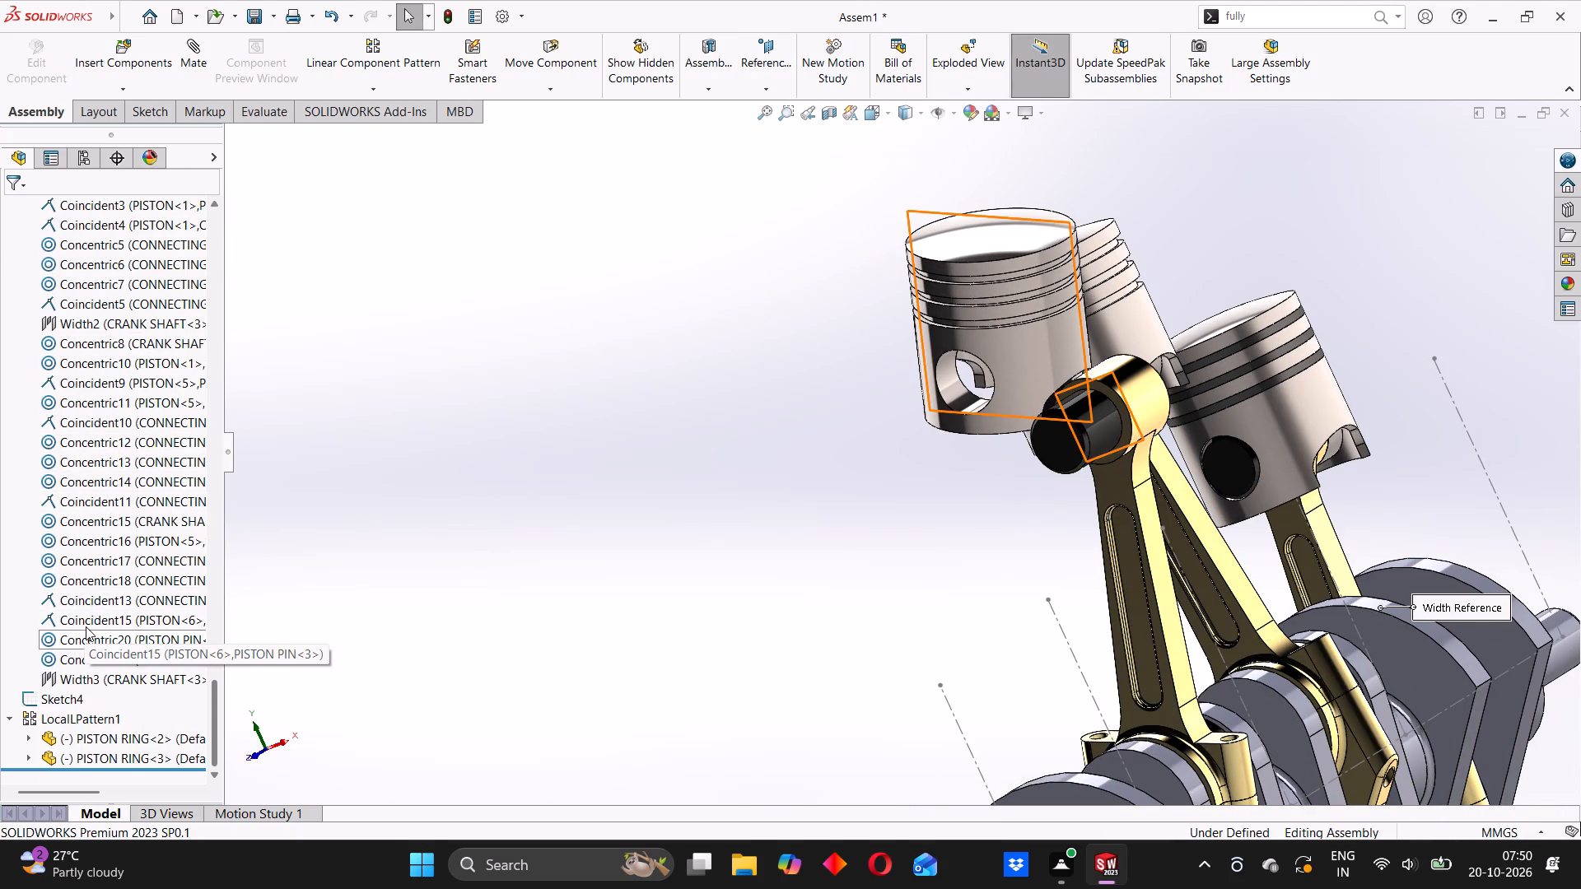
drag(1022, 333, 1103, 379)
drag(1155, 465, 880, 497)
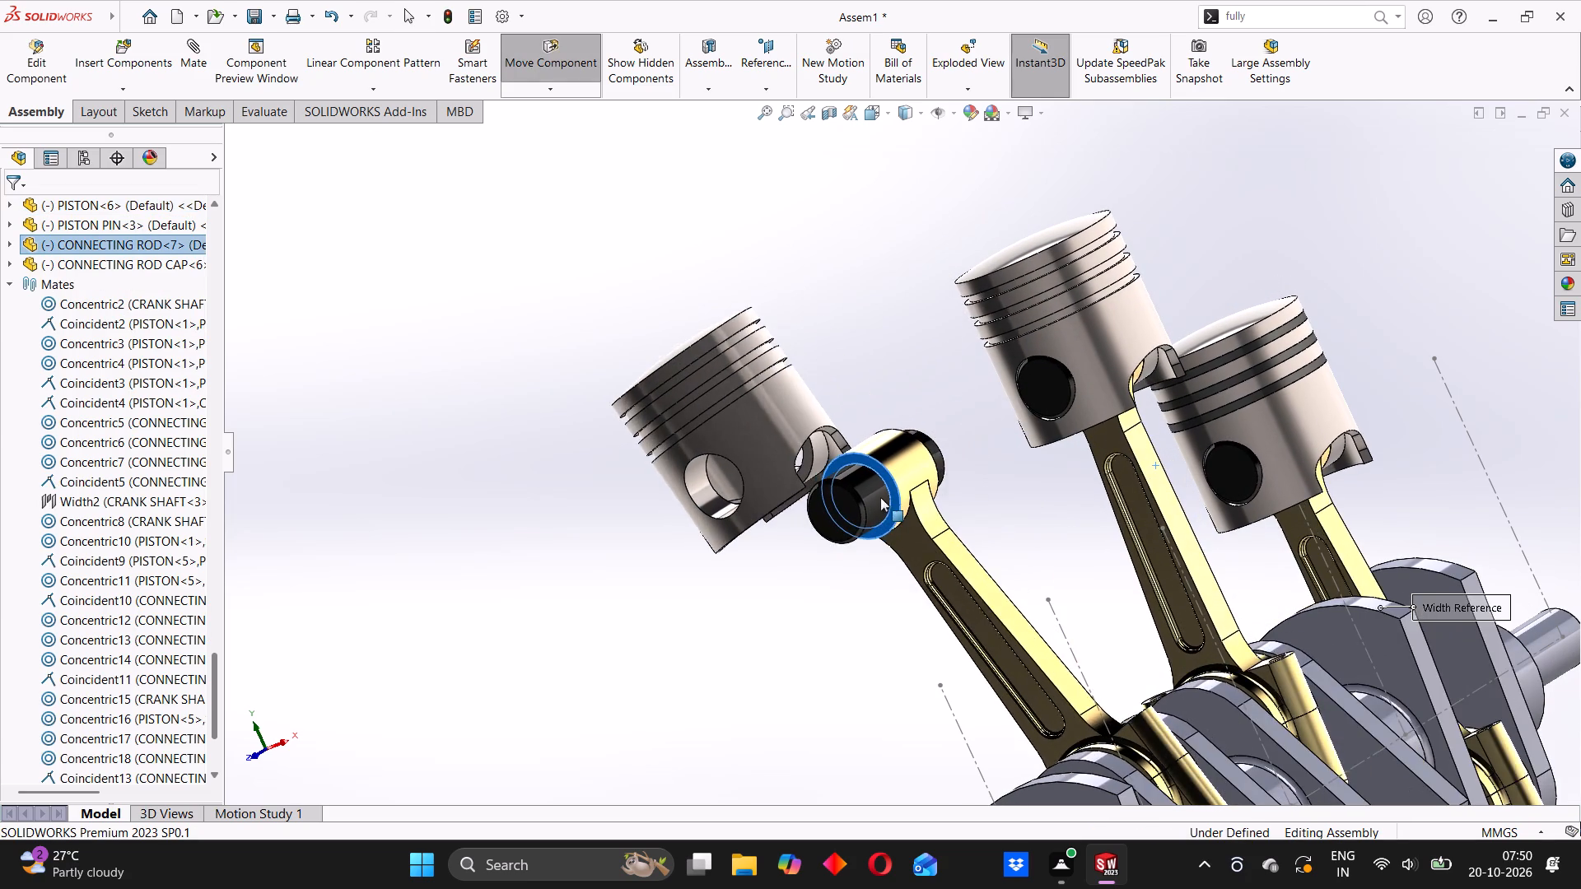
drag(880, 497, 842, 509)
Delete PISTON<6> together with its dependent coincident and tangent mates.
middle_drag(699, 530, 868, 427)
scroll(795, 498, down, 3)
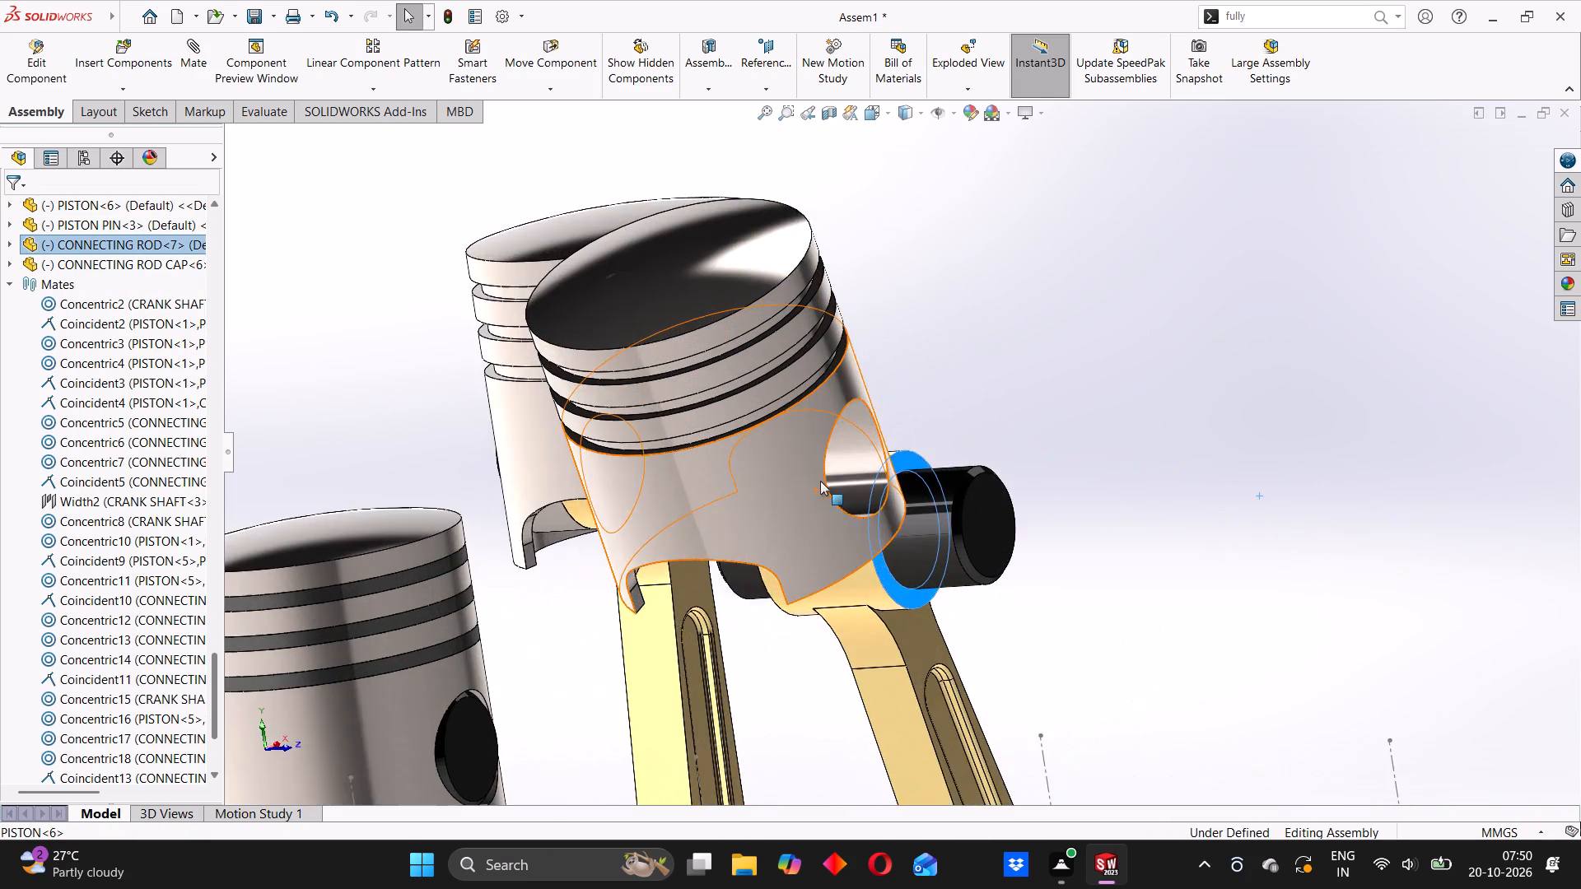
middle_drag(885, 462, 856, 487)
scroll(1057, 403, up, 1)
click(1072, 390)
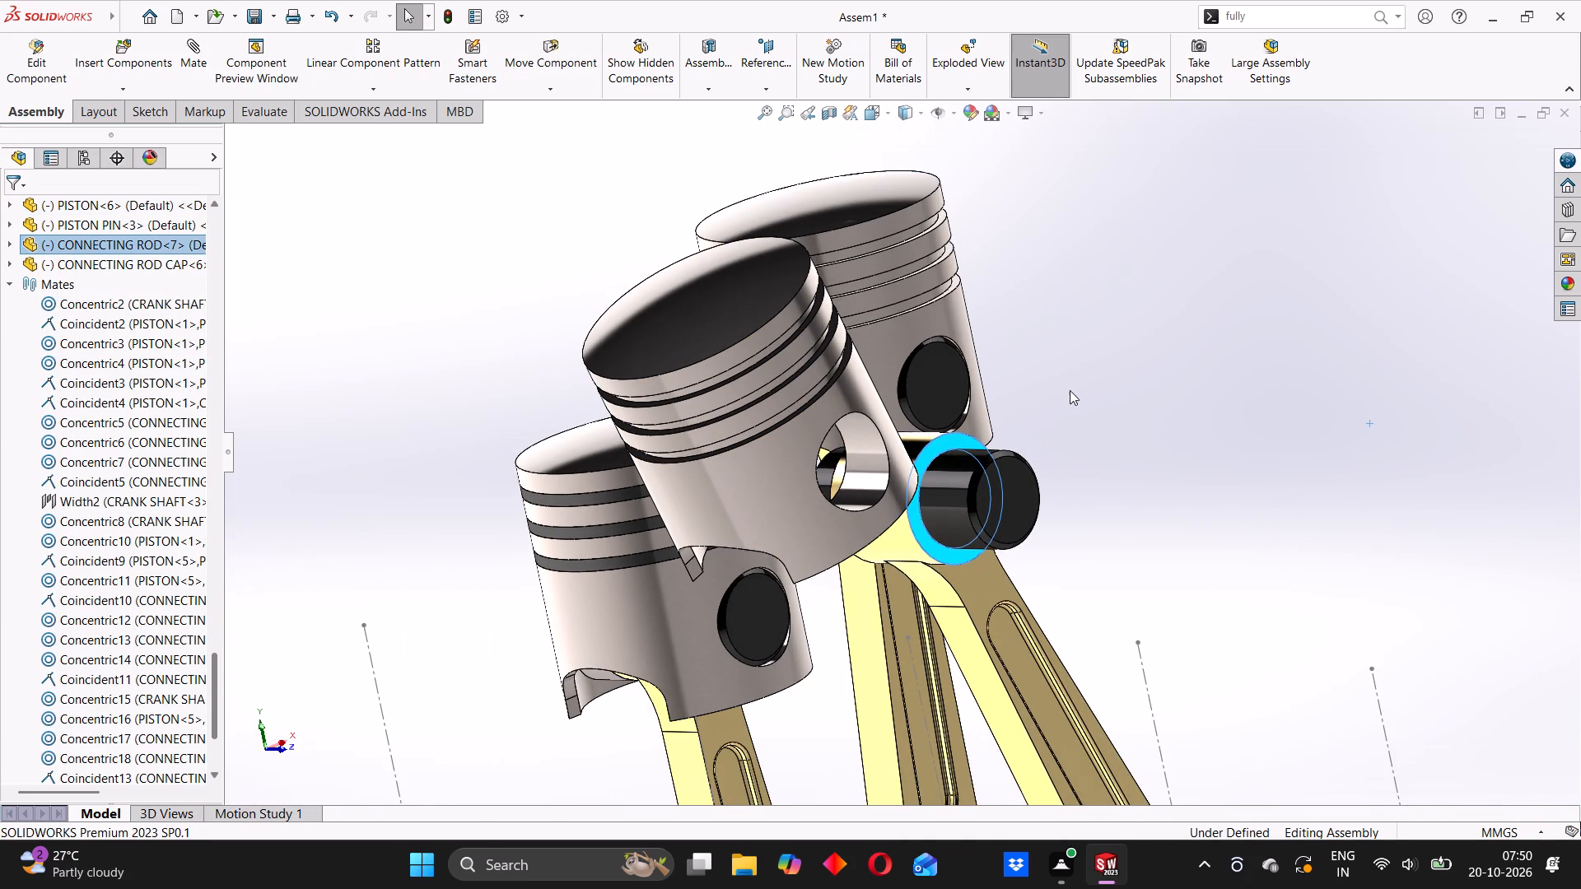
right_click(762, 449)
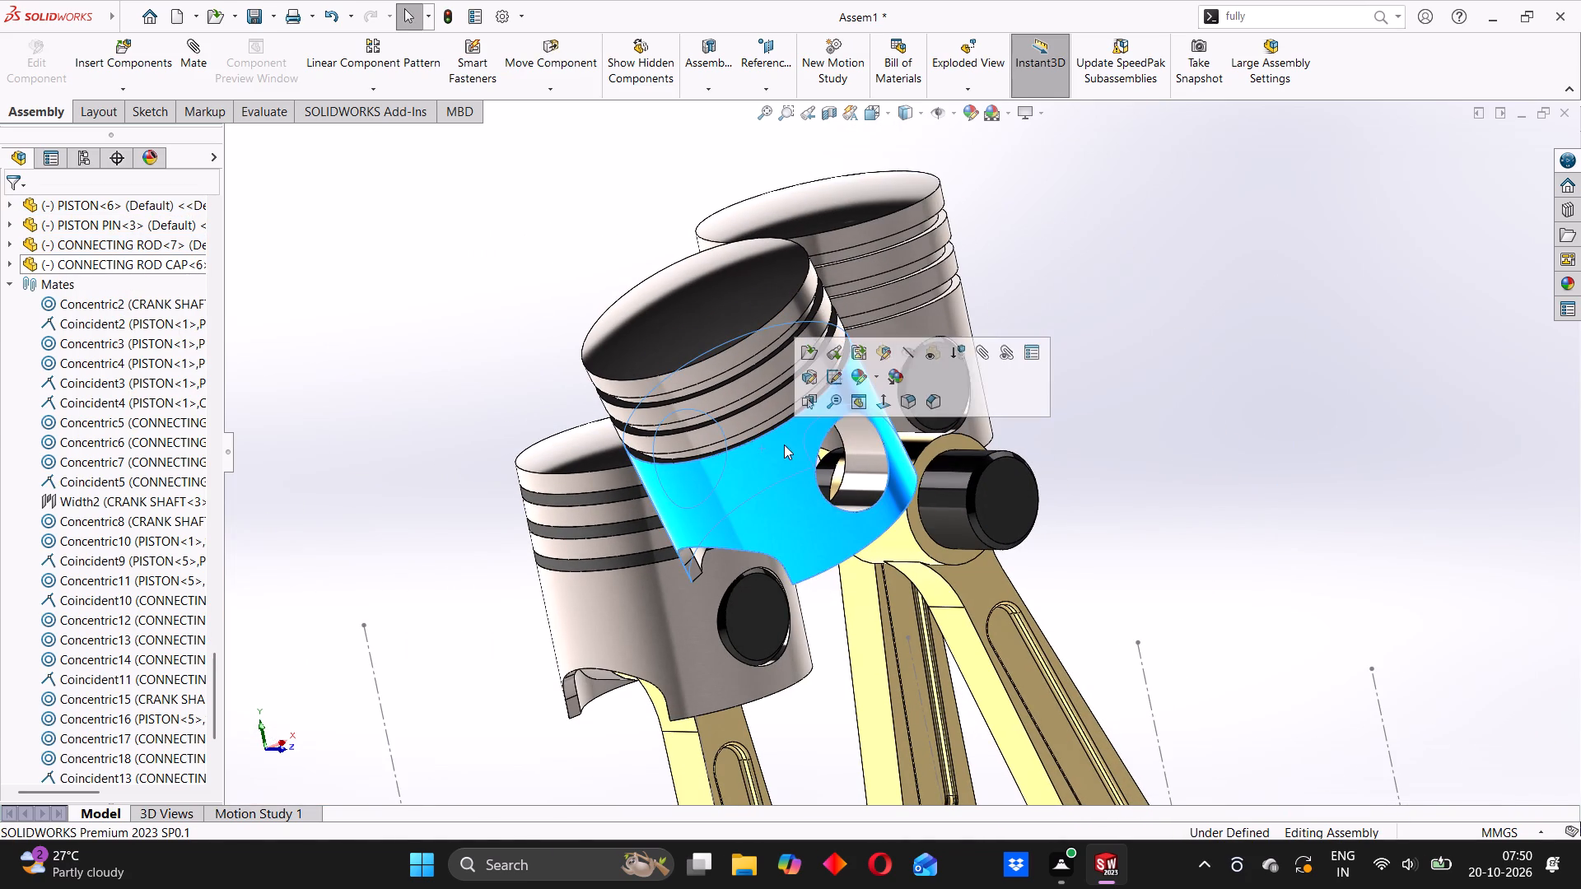
click(1145, 288)
scroll(164, 339, up, 8)
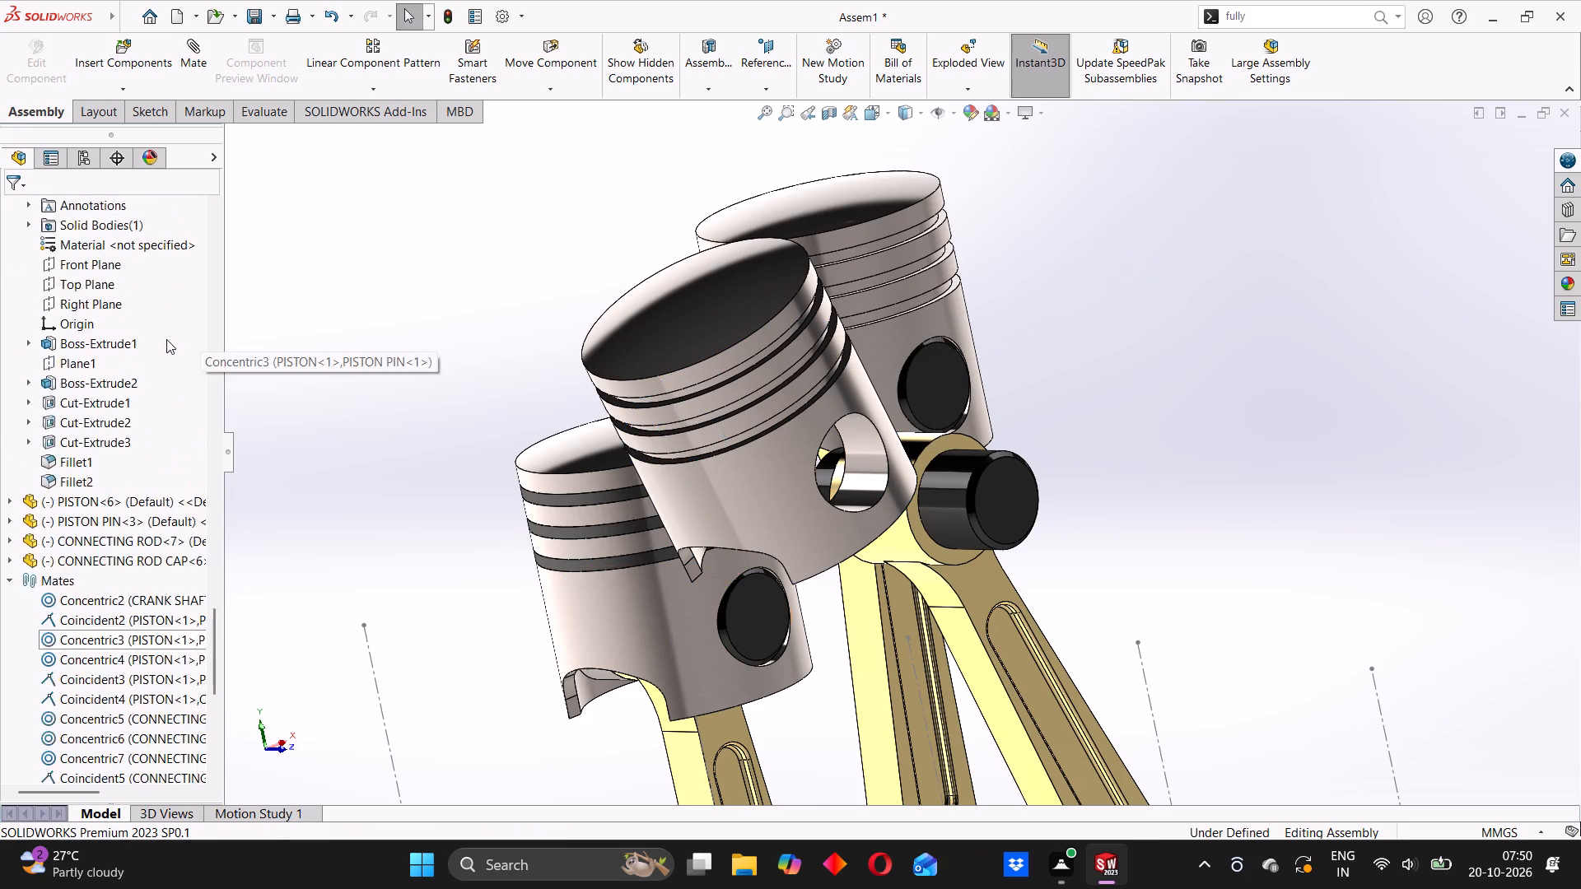
scroll(166, 339, up, 3)
right_click(728, 454)
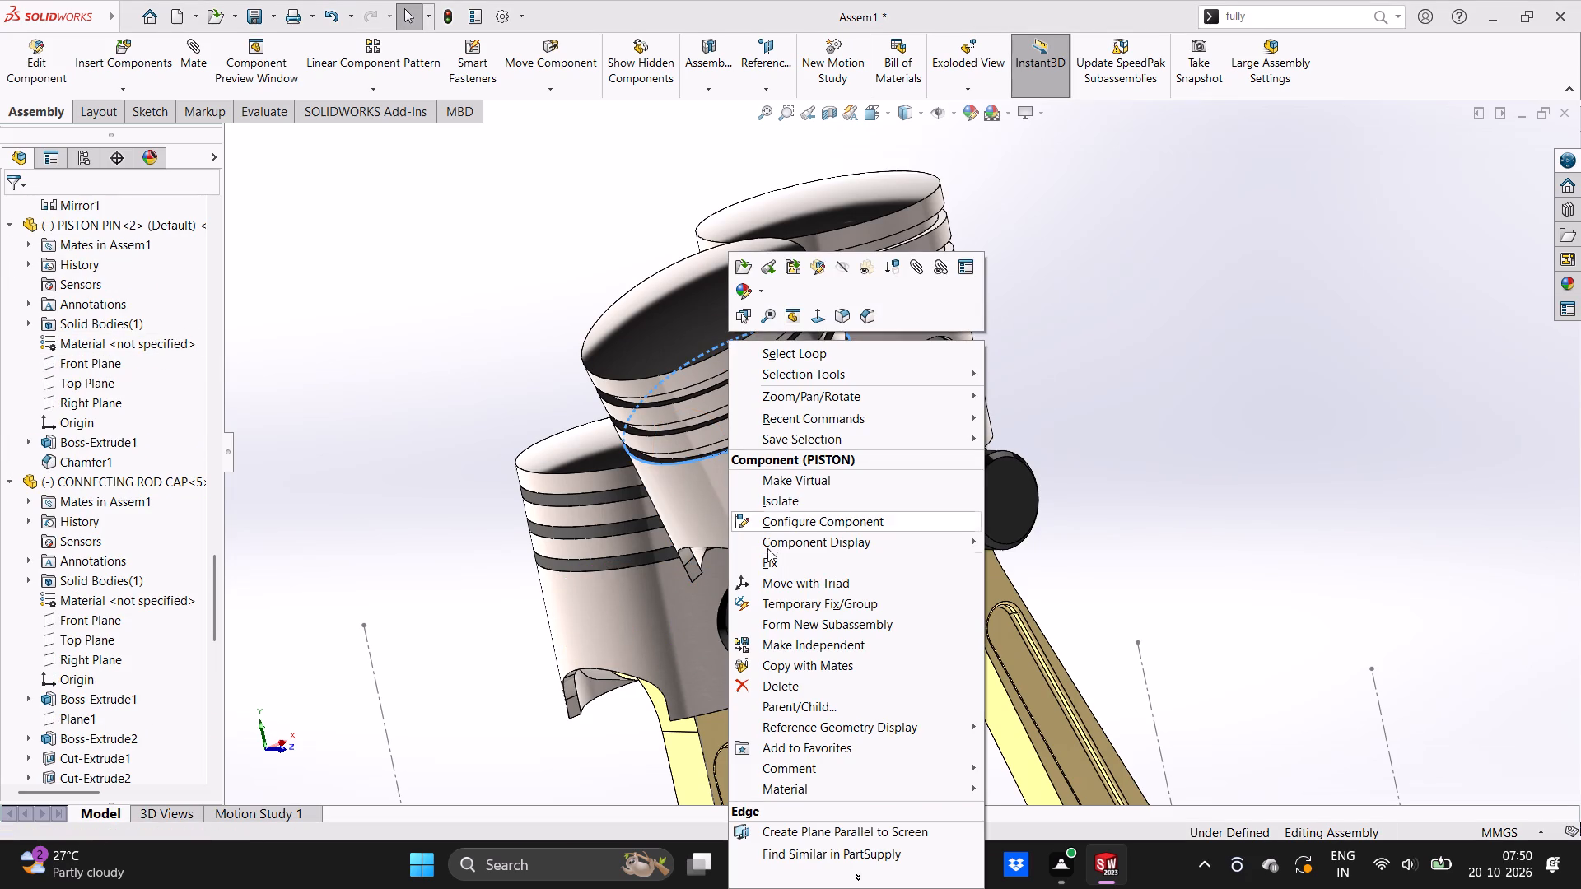
click(788, 693)
click(920, 321)
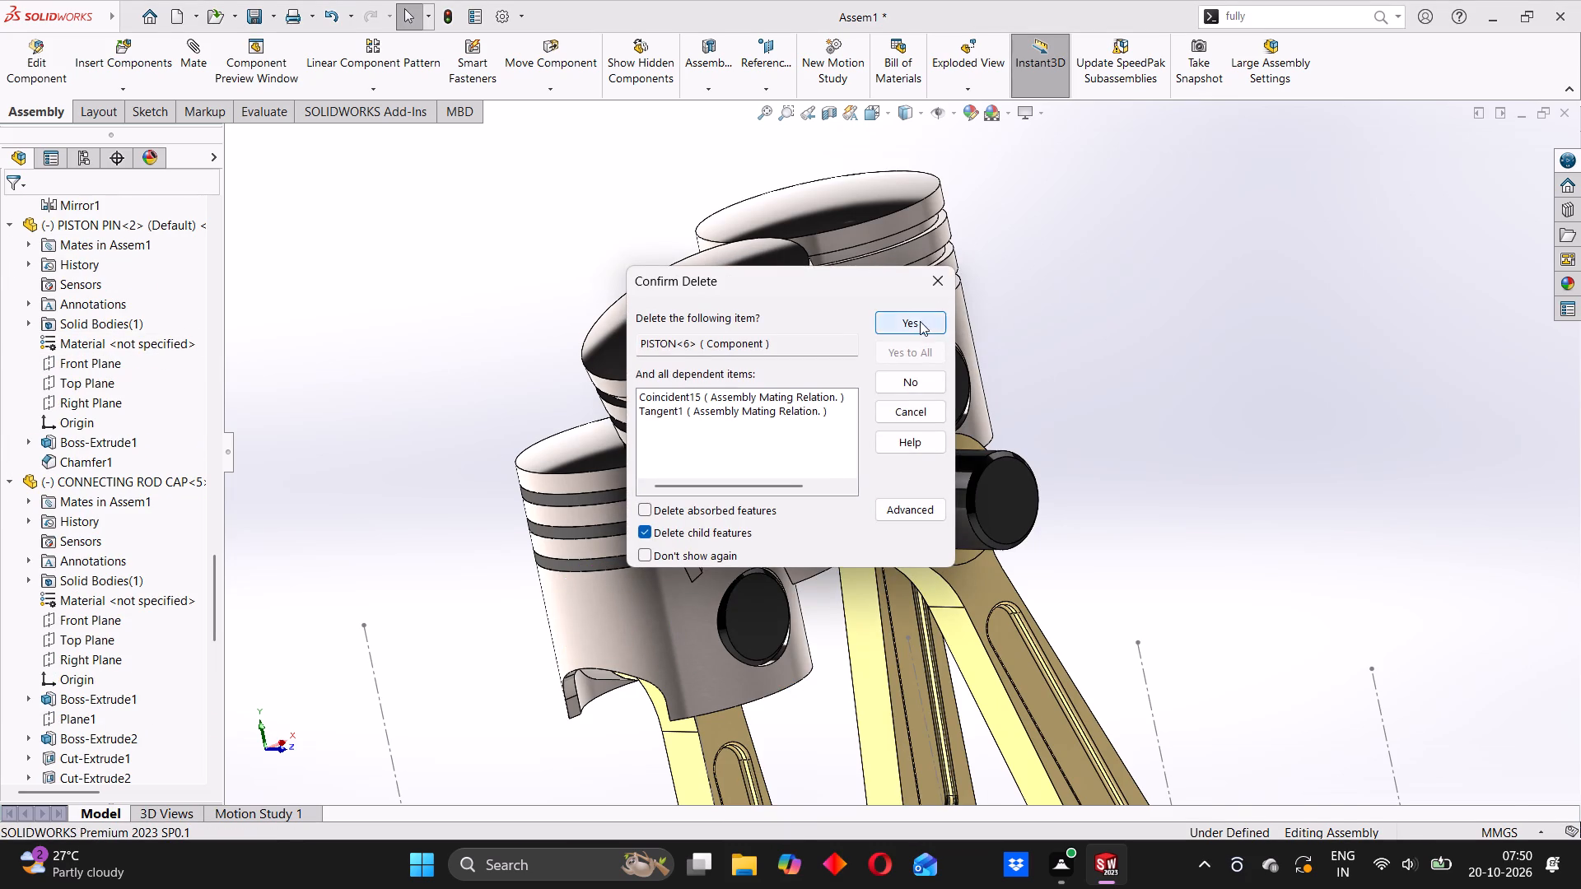
Place a copy of PISTON<5> beside it, just above PISTON PIN<3>.
middle_drag(810, 370, 887, 363)
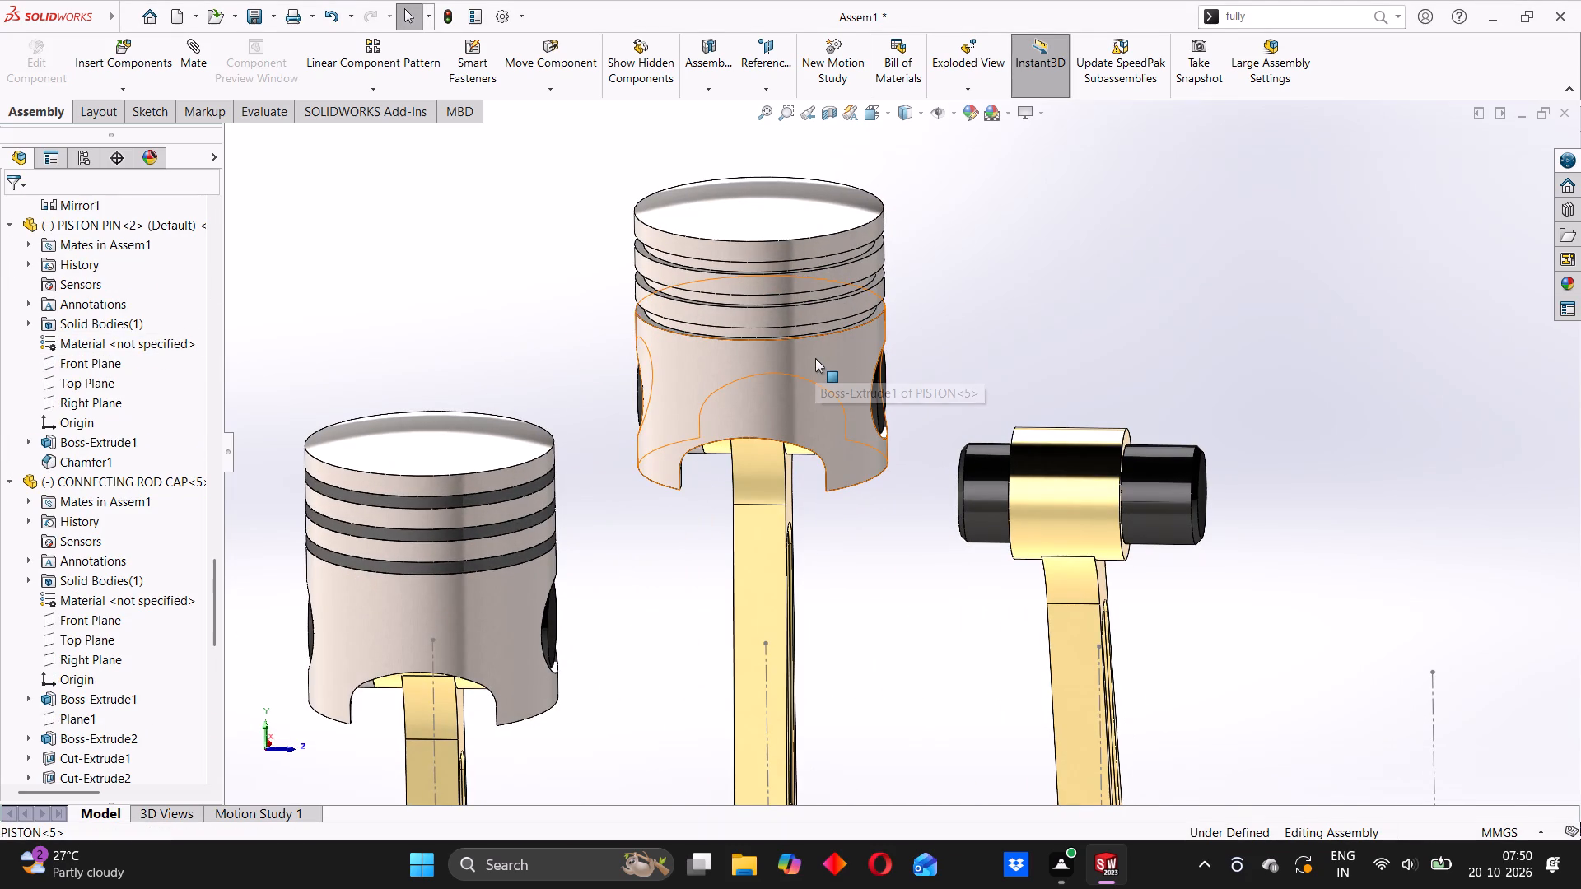
ctrl+drag(772, 345, 1024, 418)
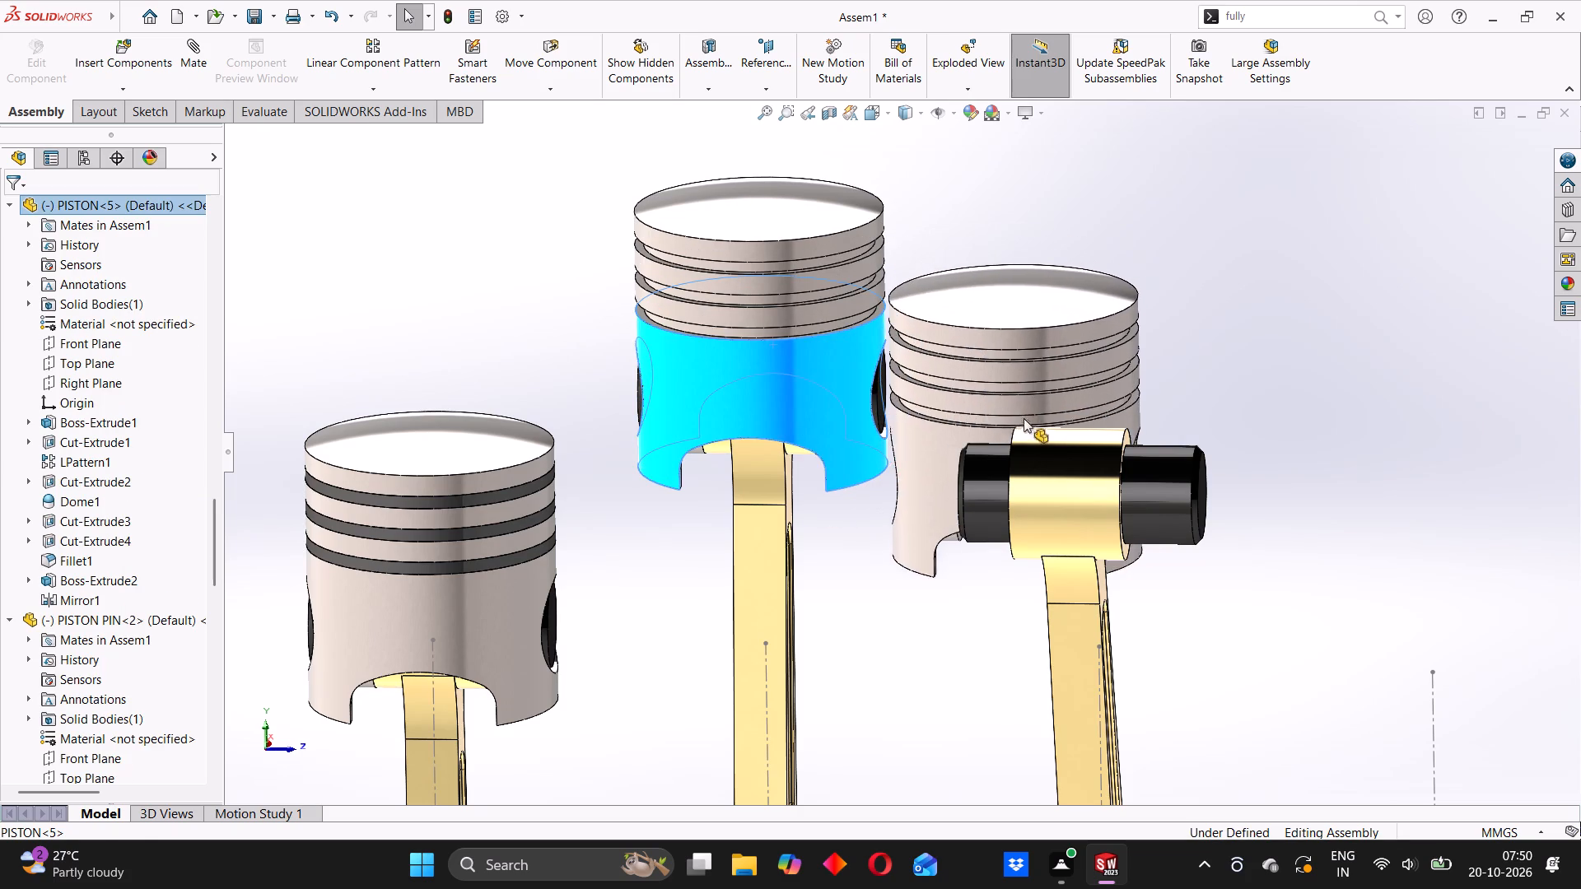
ctrl+drag(1024, 418, 1085, 349)
click(1310, 414)
Add a concentric mate between the pin bore of the copied PISTON<8> and the cylindrical face of PISTON PIN<3>.
middle_drag(1299, 442, 1192, 426)
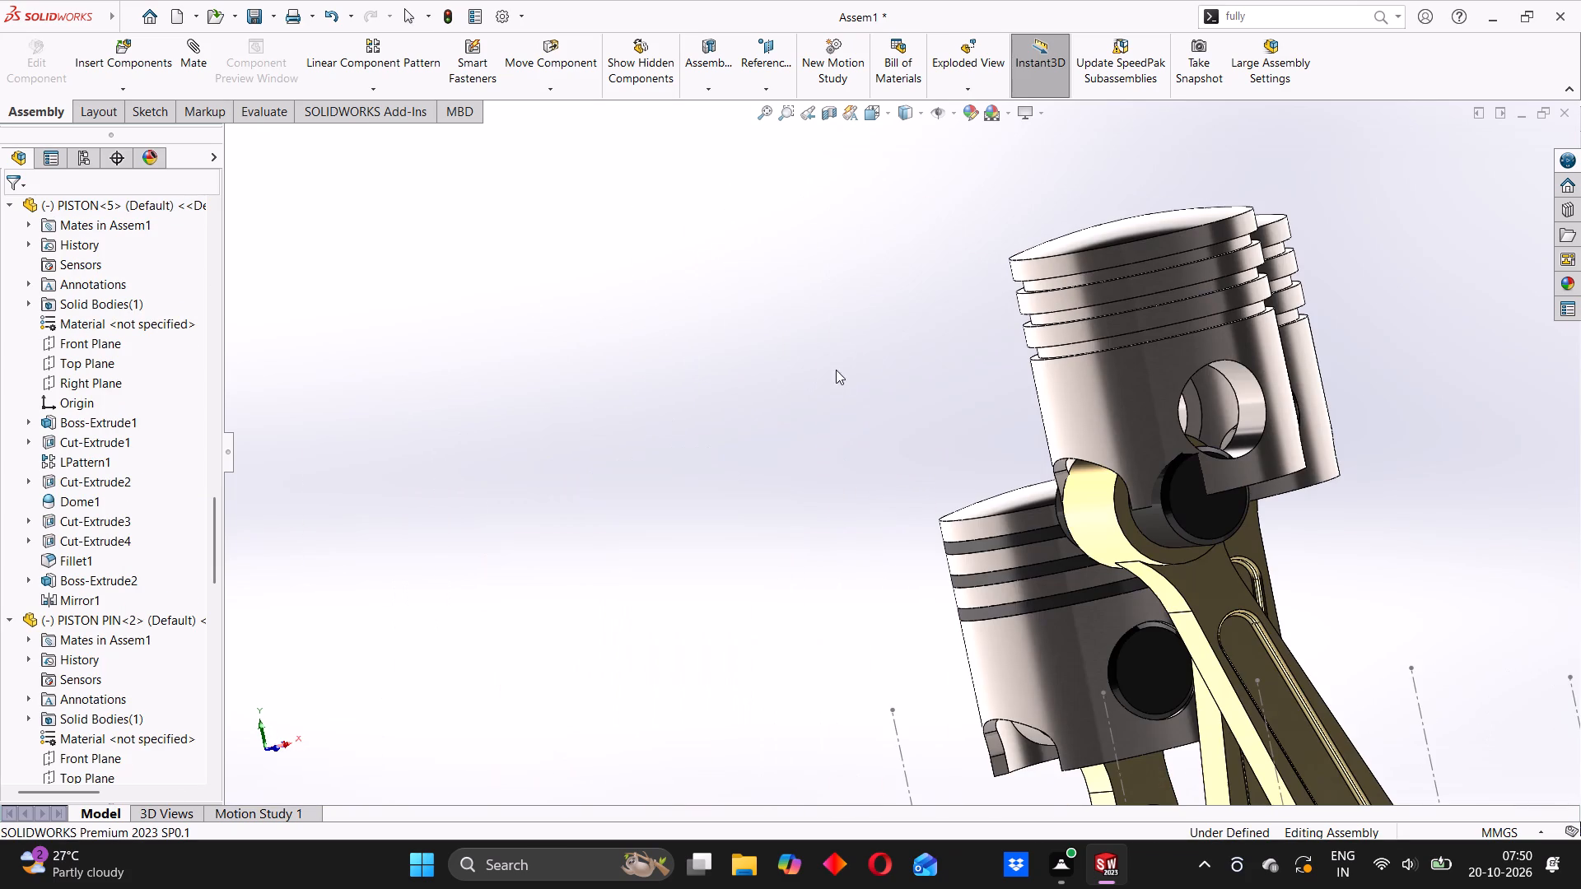
click(198, 48)
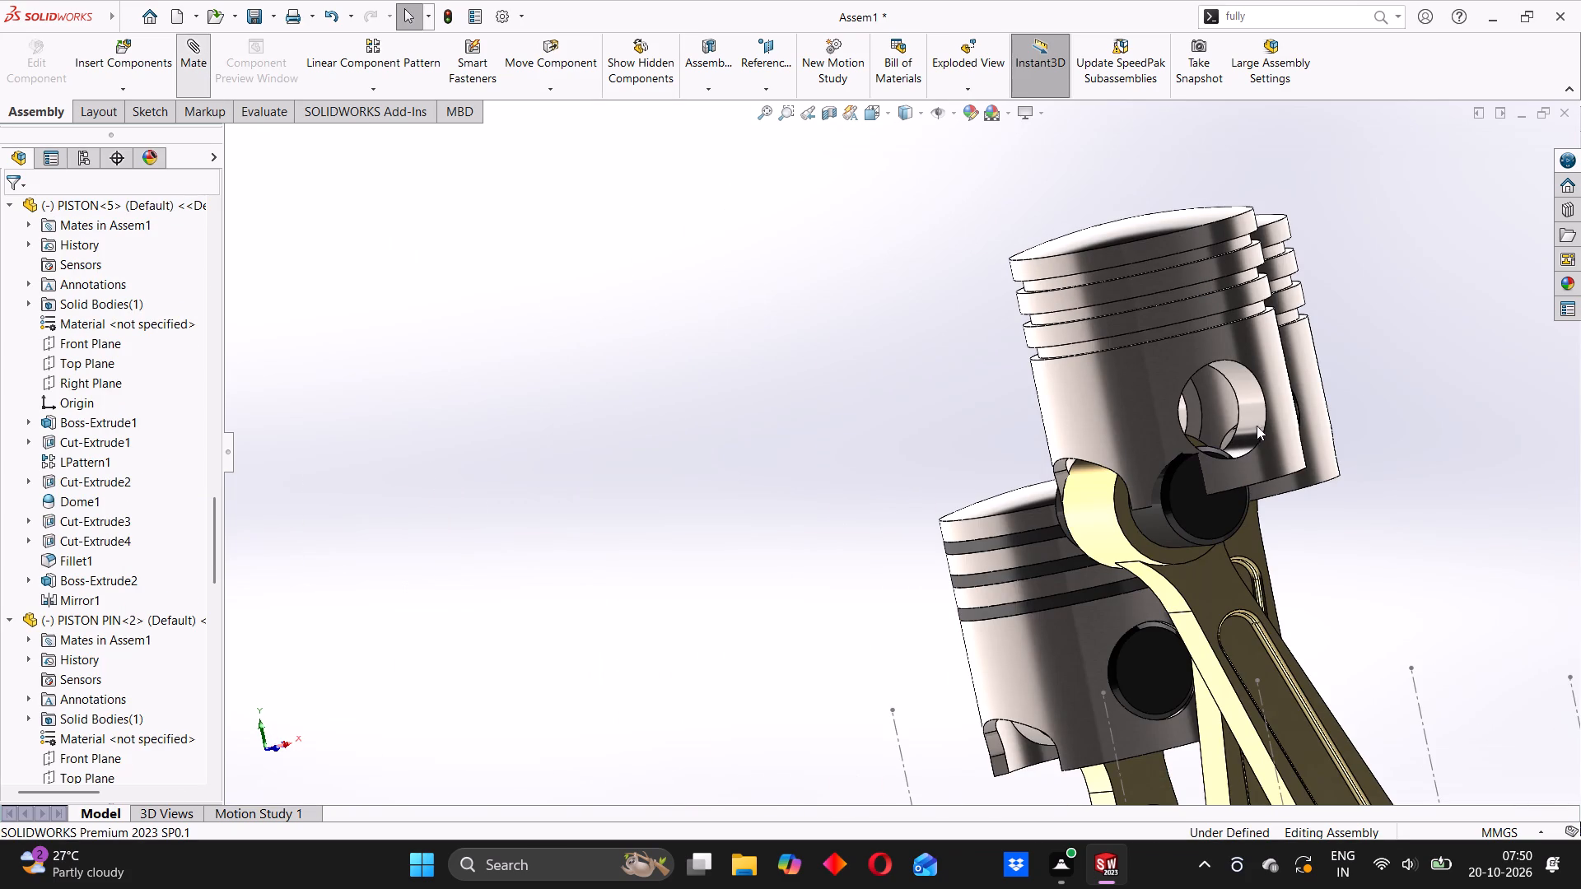
click(1259, 414)
scroll(1181, 522, down, 4)
middle_drag(1175, 518, 1195, 502)
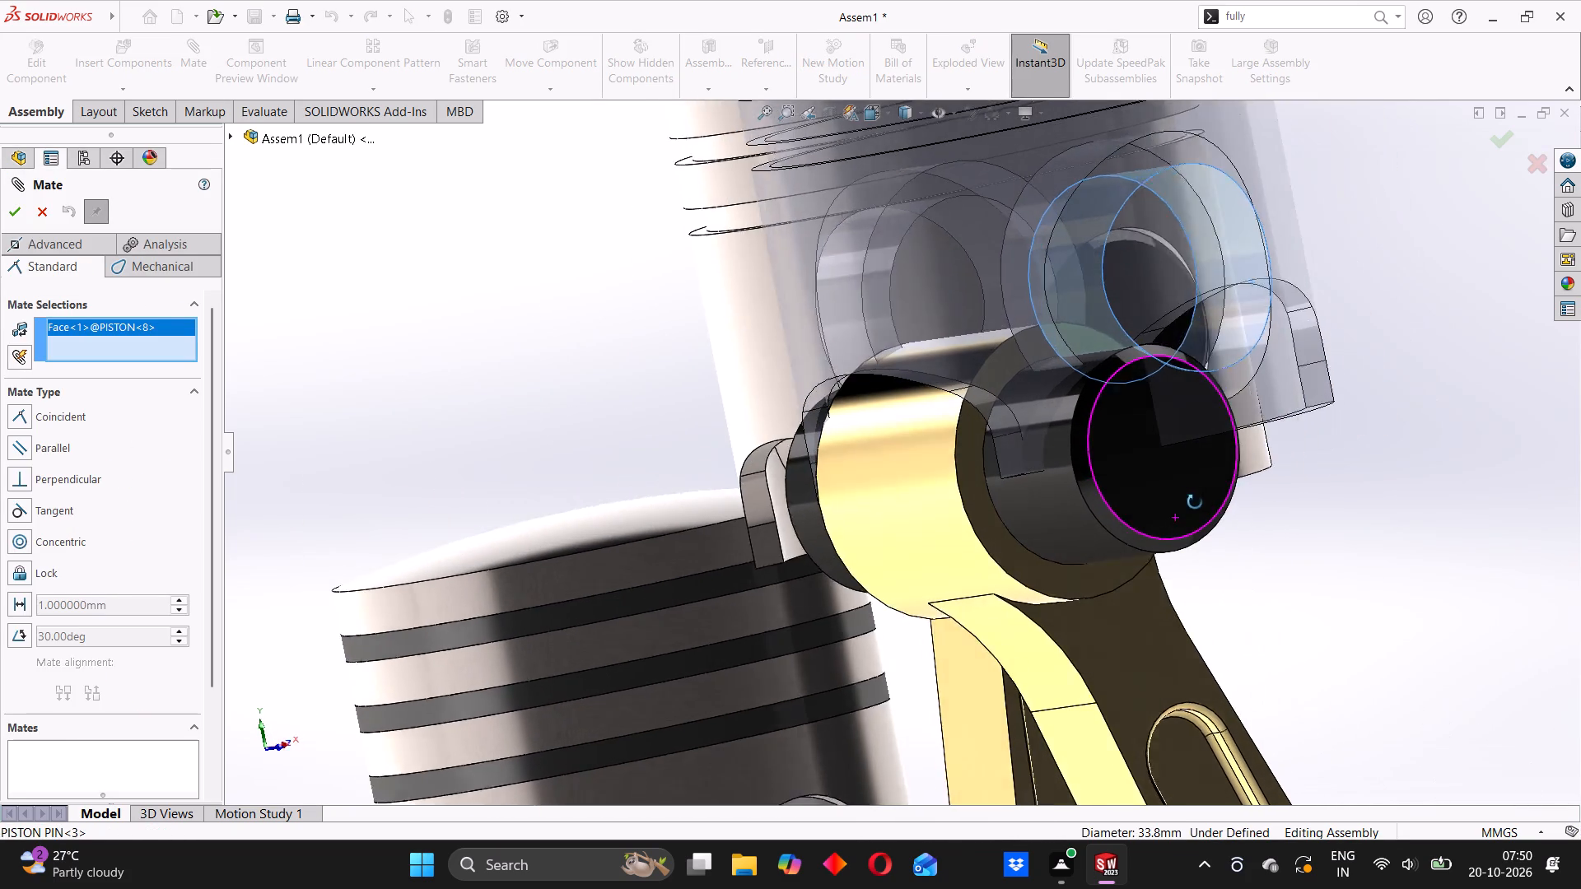
middle_drag(1195, 502, 1196, 501)
click(1038, 484)
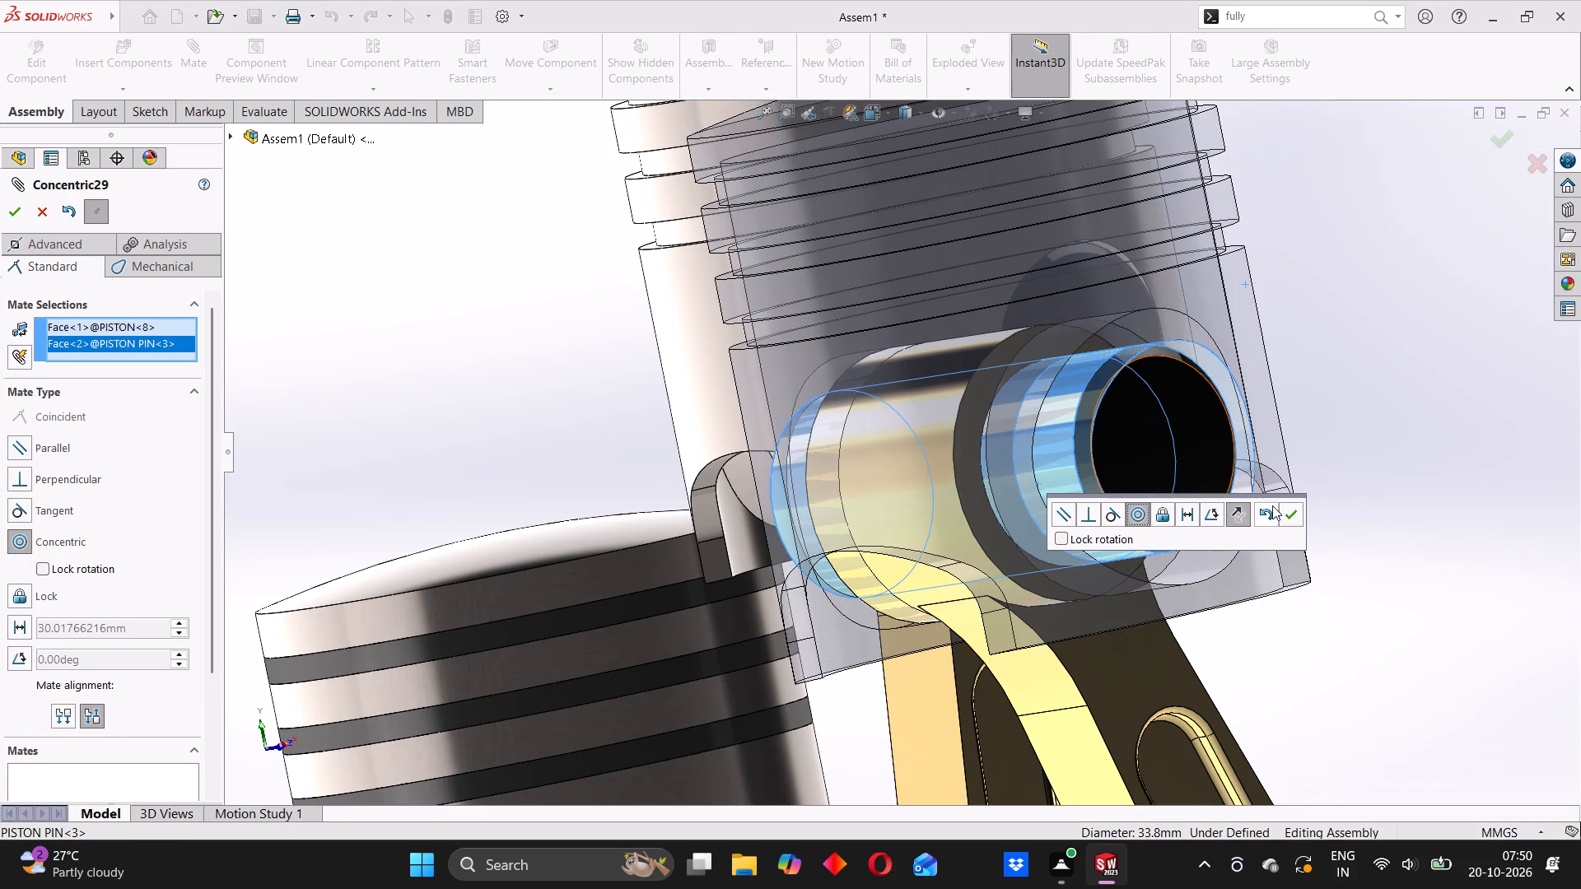
click(1285, 511)
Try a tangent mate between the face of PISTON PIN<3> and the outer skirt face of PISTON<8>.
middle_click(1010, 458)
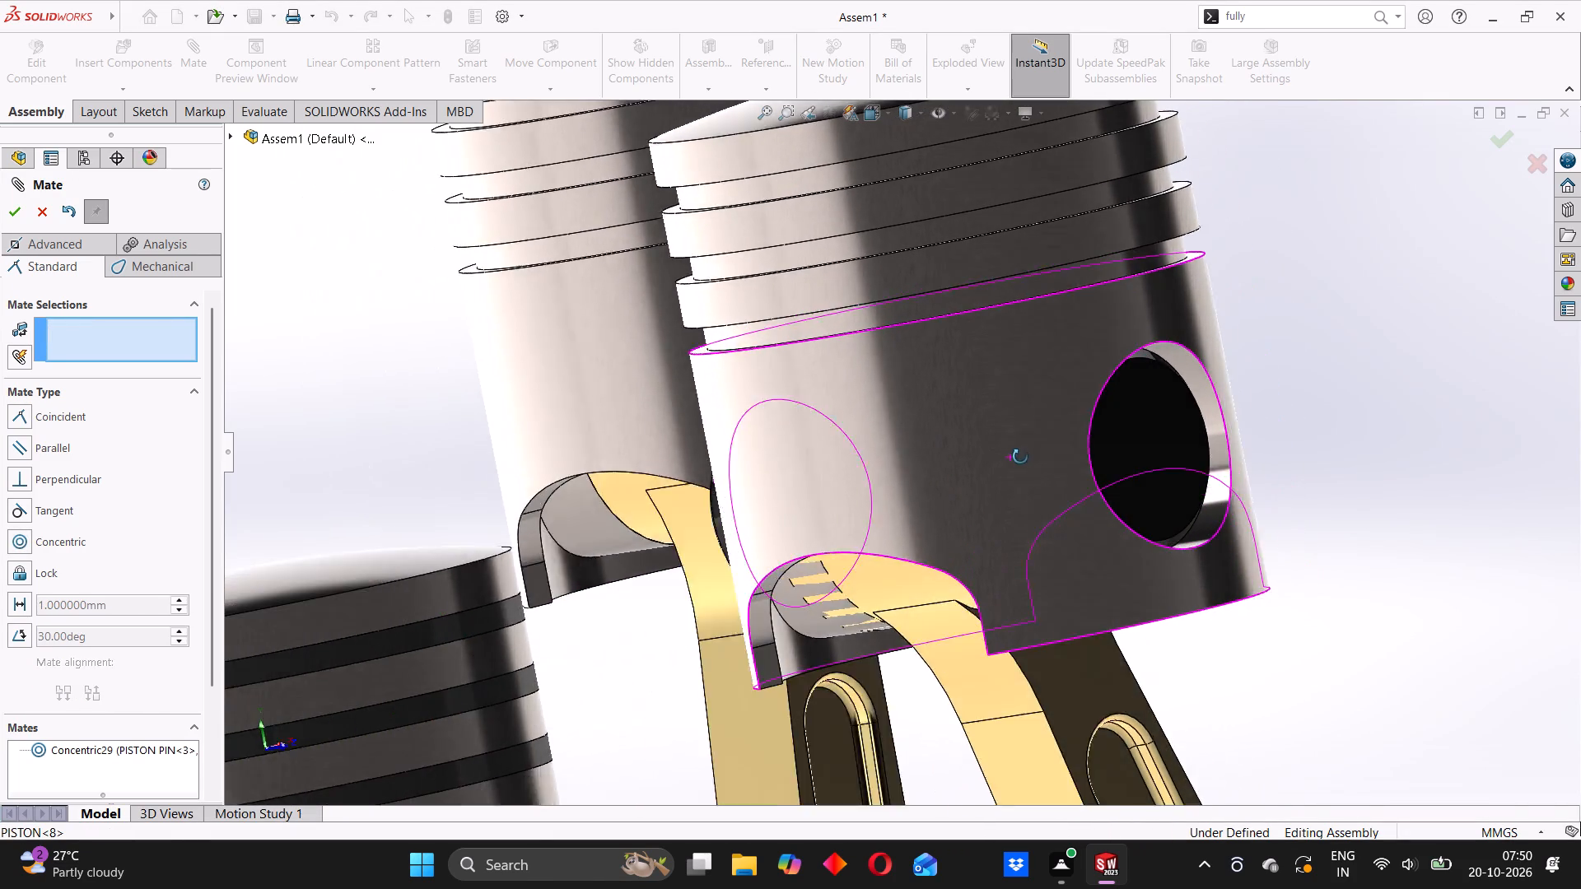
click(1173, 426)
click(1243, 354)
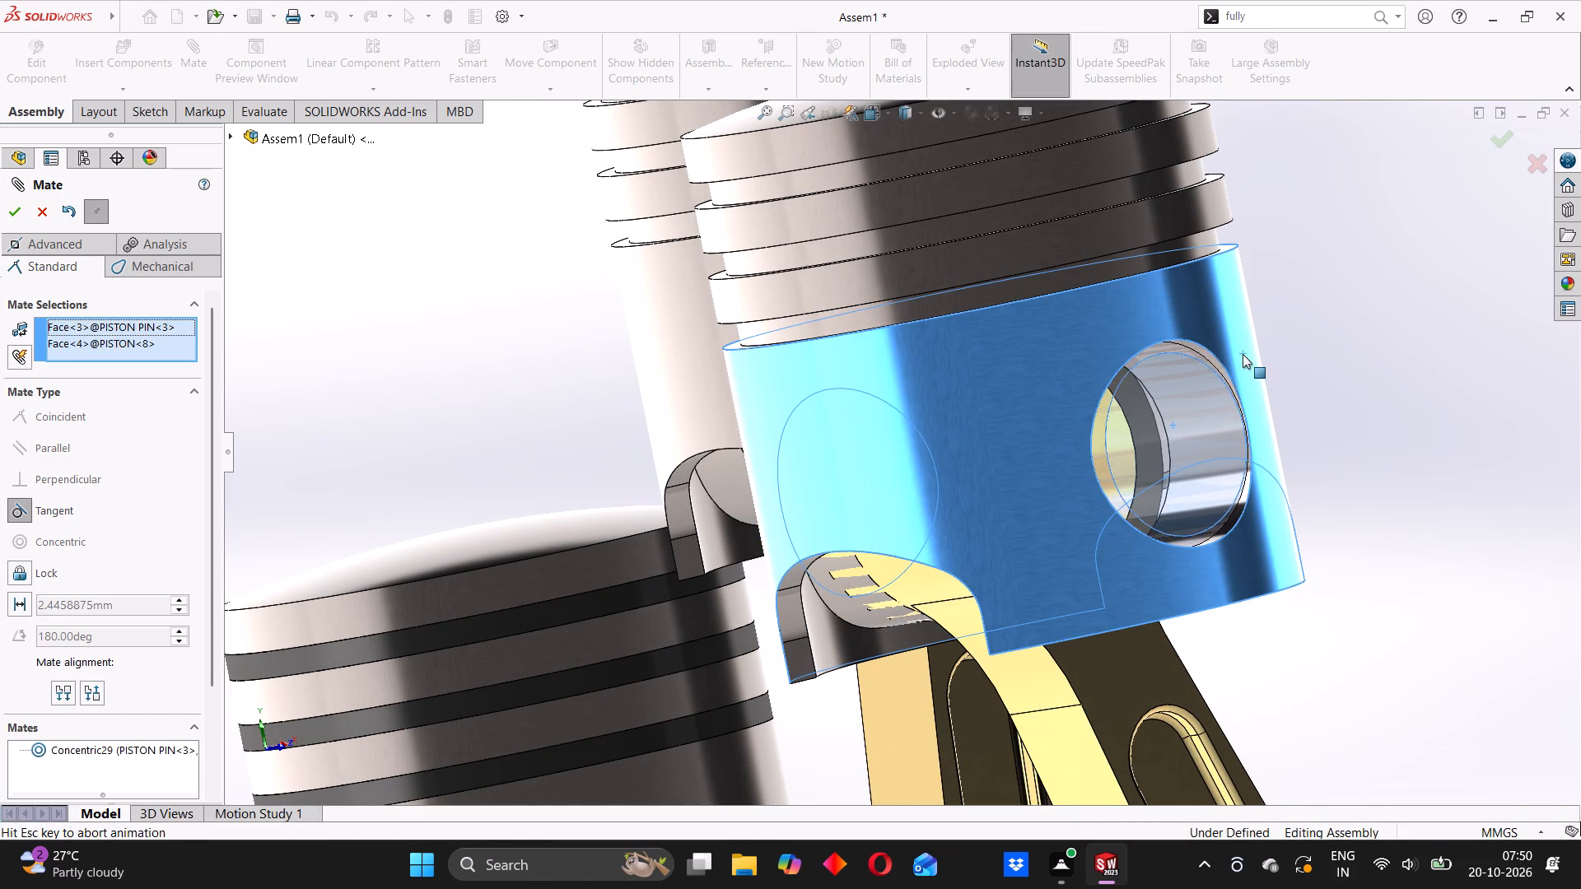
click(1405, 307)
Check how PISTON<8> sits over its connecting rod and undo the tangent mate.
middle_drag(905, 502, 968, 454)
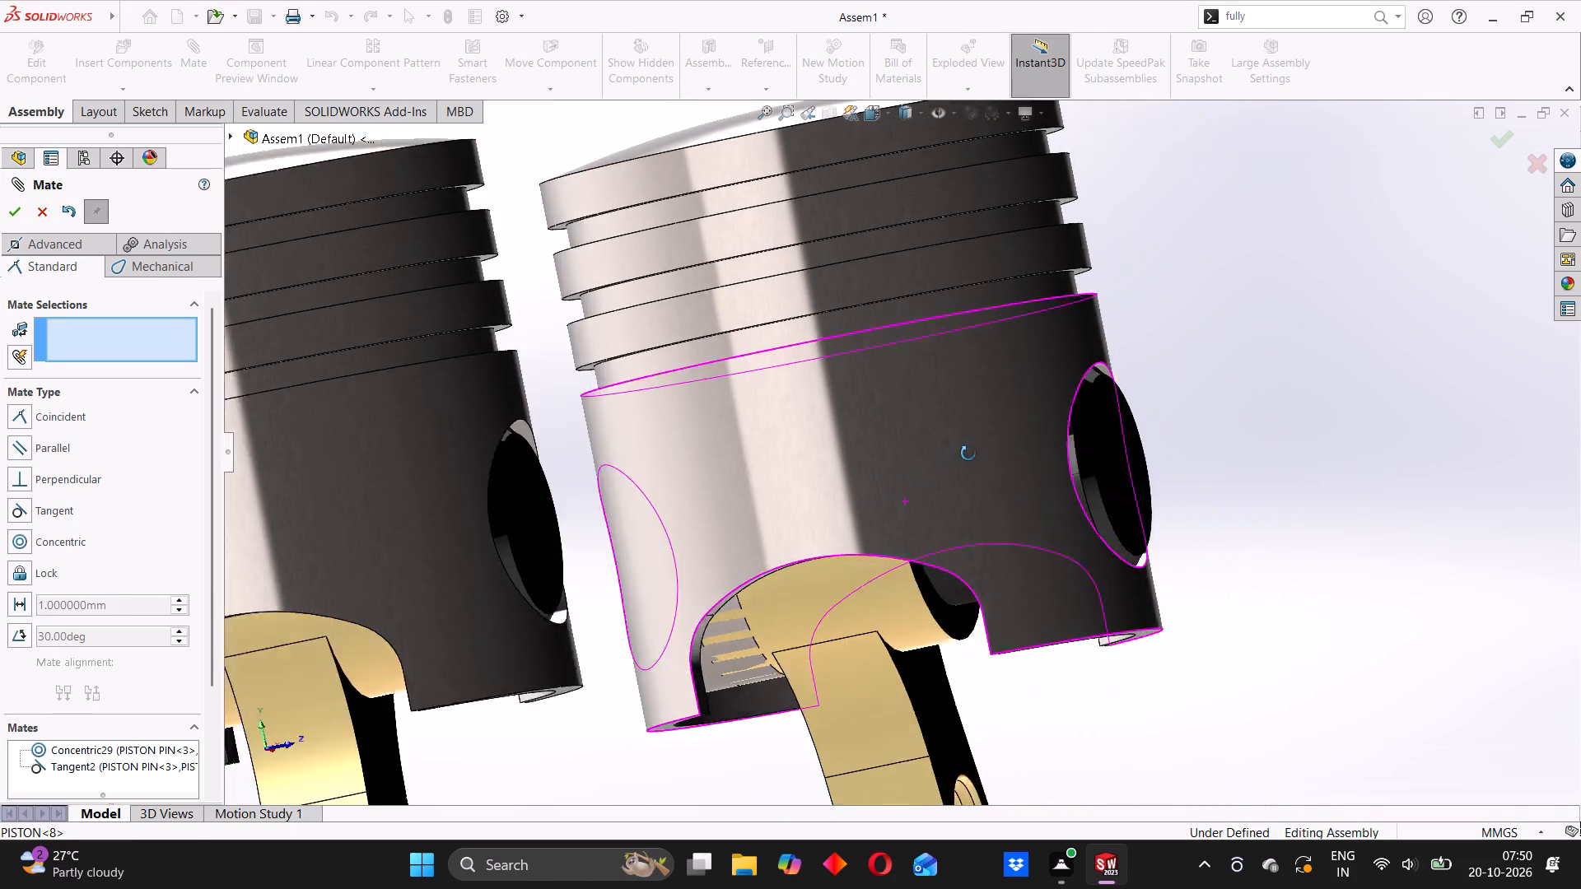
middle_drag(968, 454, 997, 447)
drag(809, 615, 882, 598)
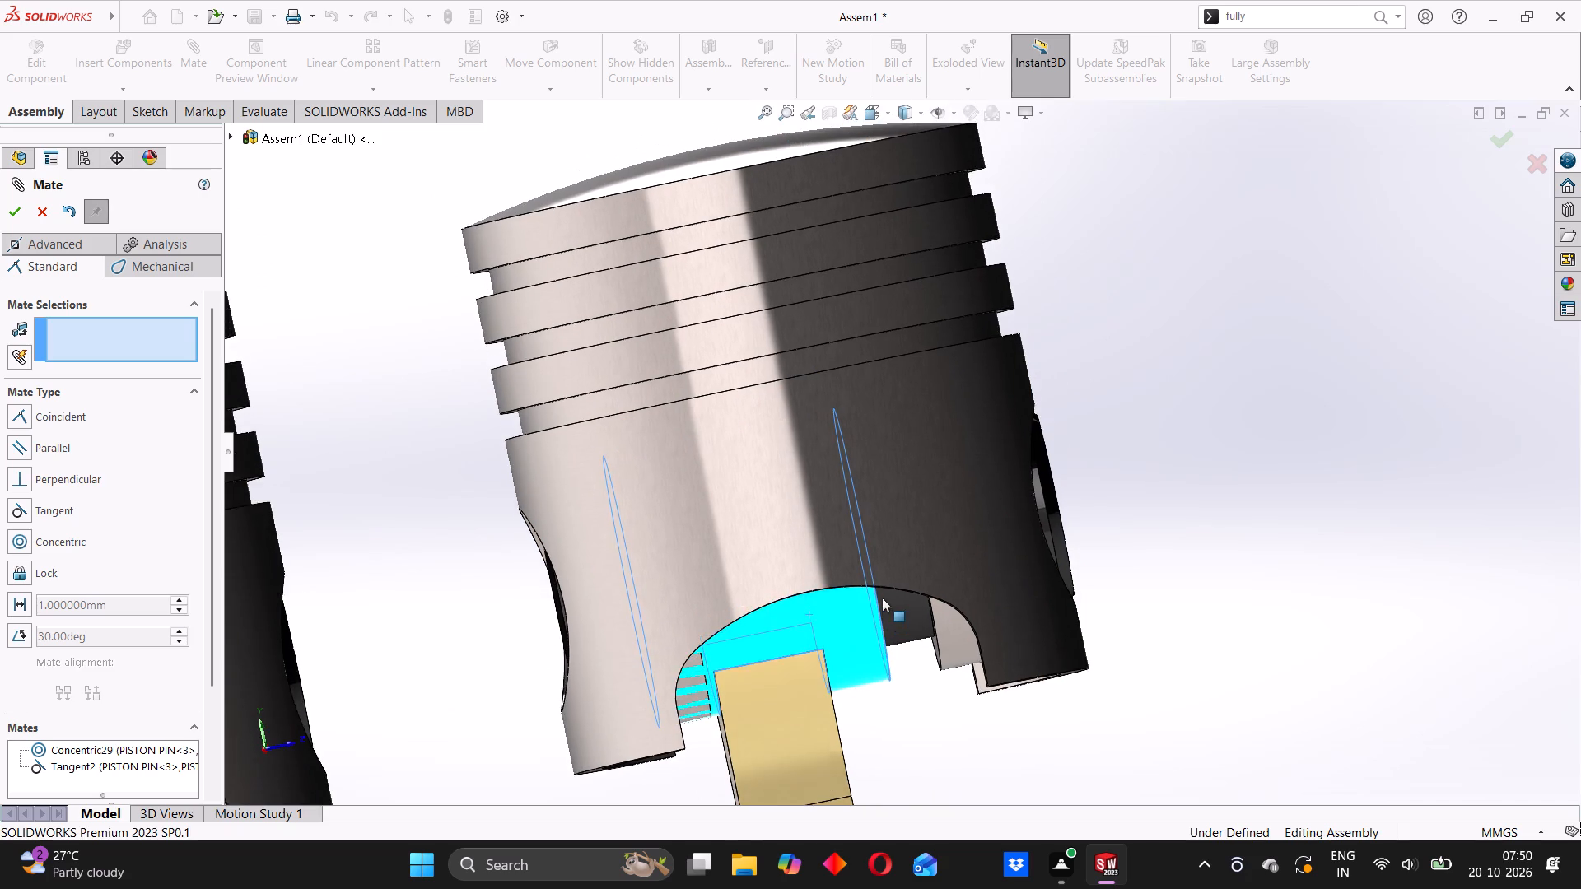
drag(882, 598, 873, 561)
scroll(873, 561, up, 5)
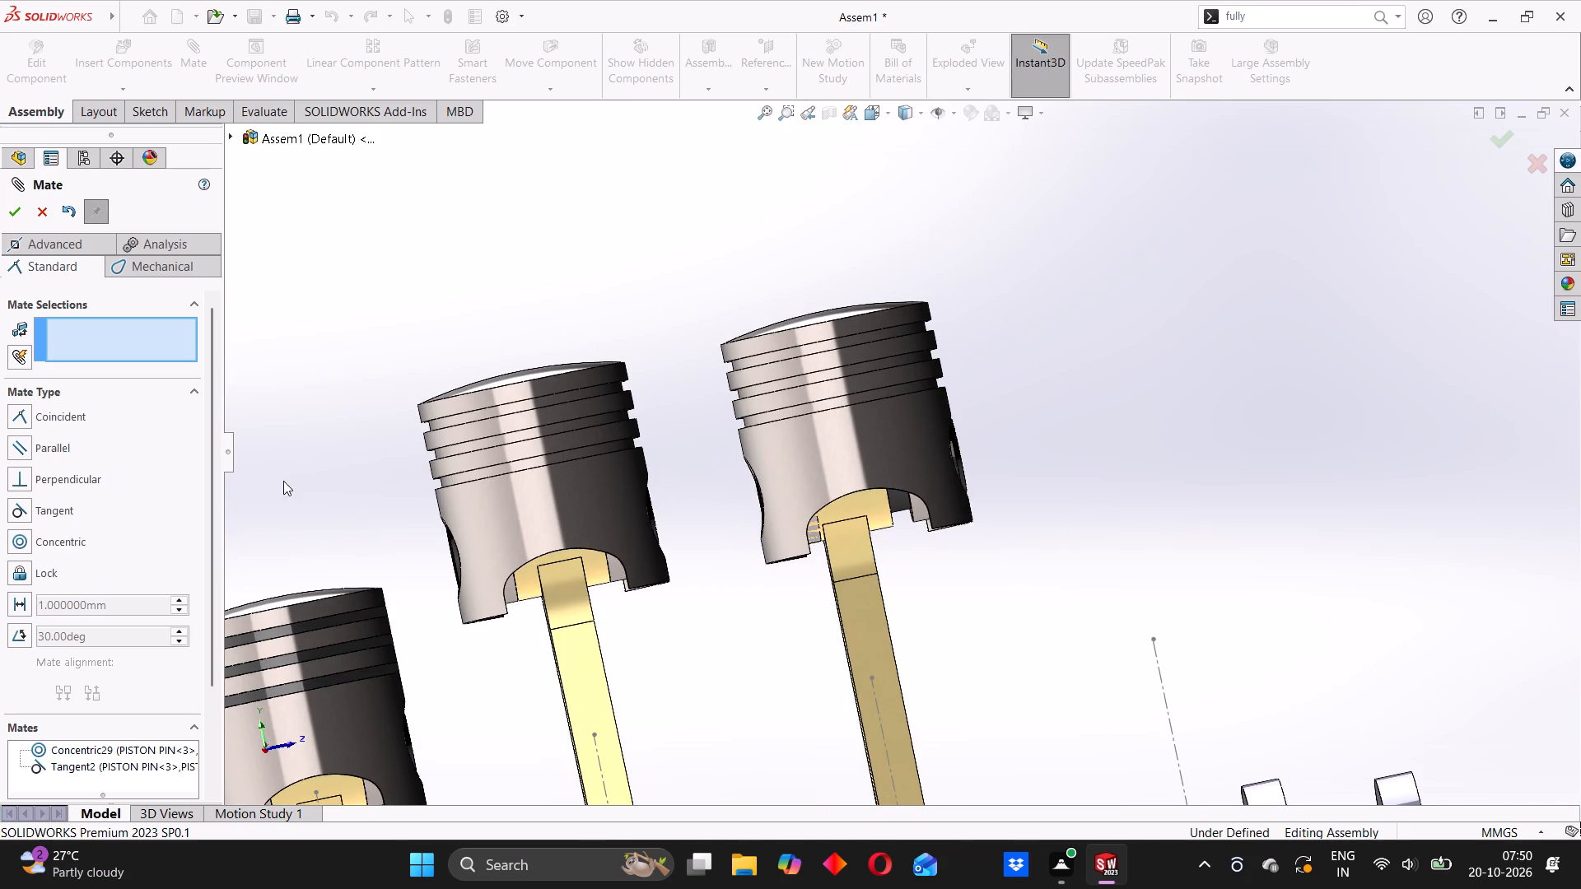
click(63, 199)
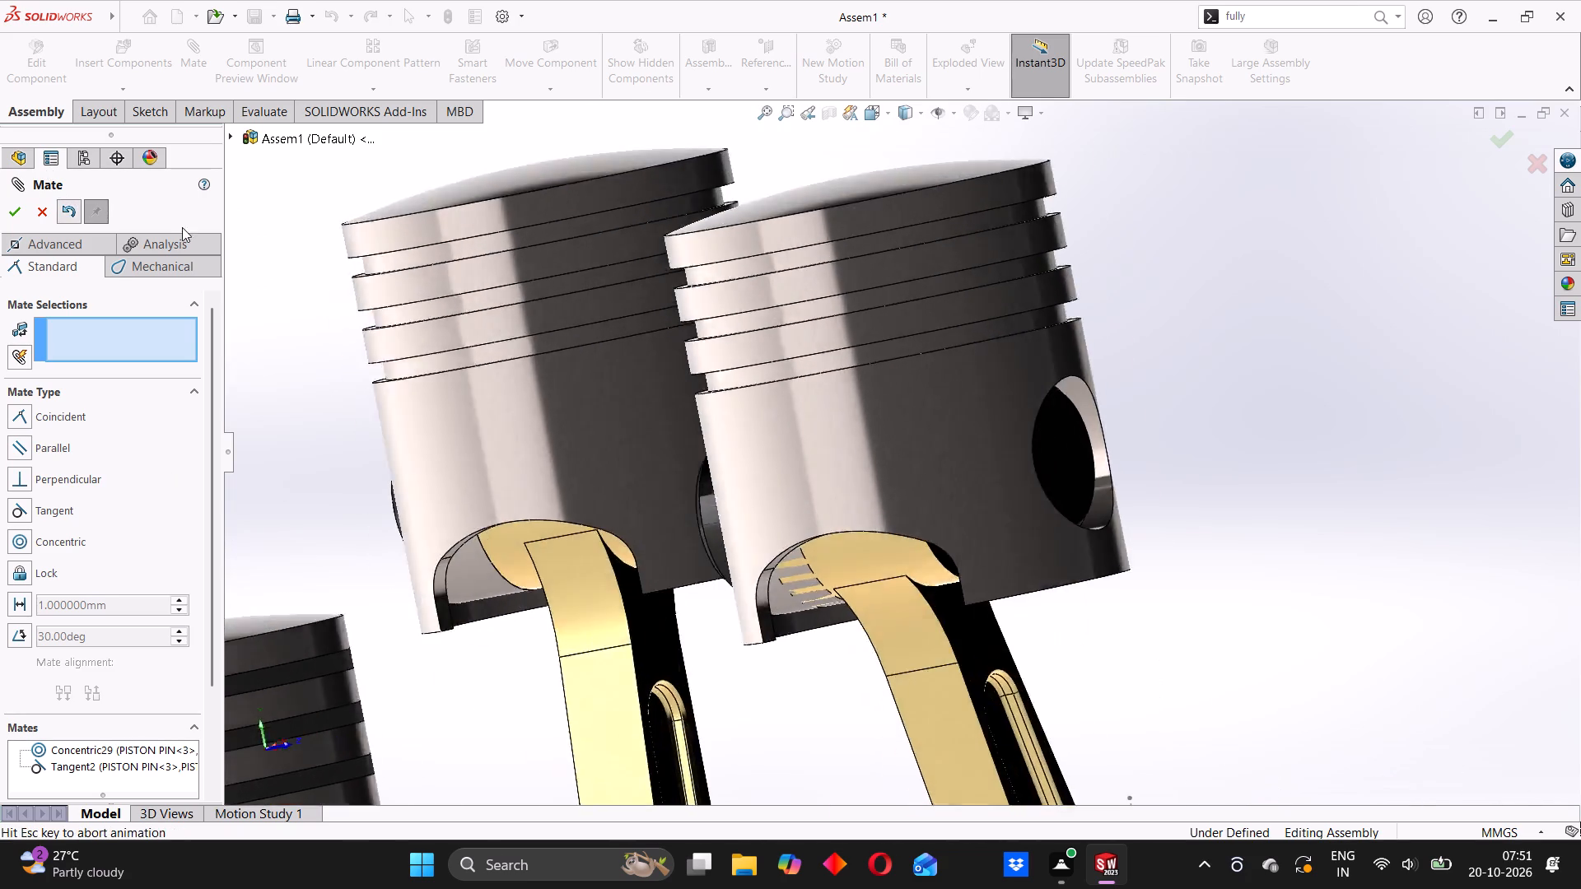
Add a coincident mate between the Front Plane of PISTON<8> and the Front Plane of PISTON PIN<3>.
scroll(972, 420, up, 6)
middle_drag(912, 418, 1010, 403)
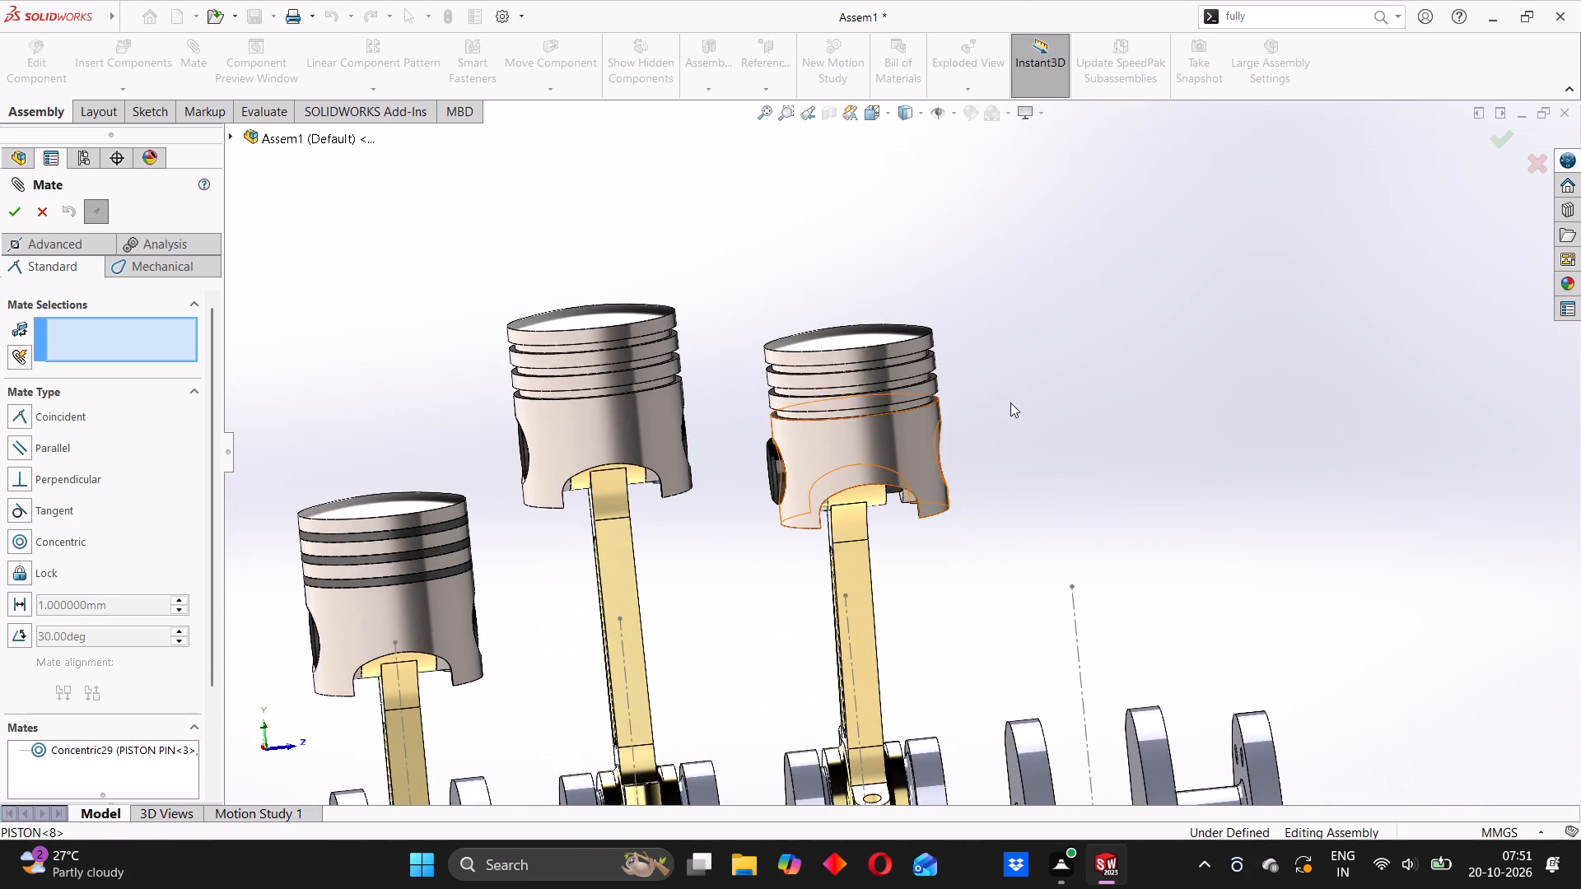
click(229, 133)
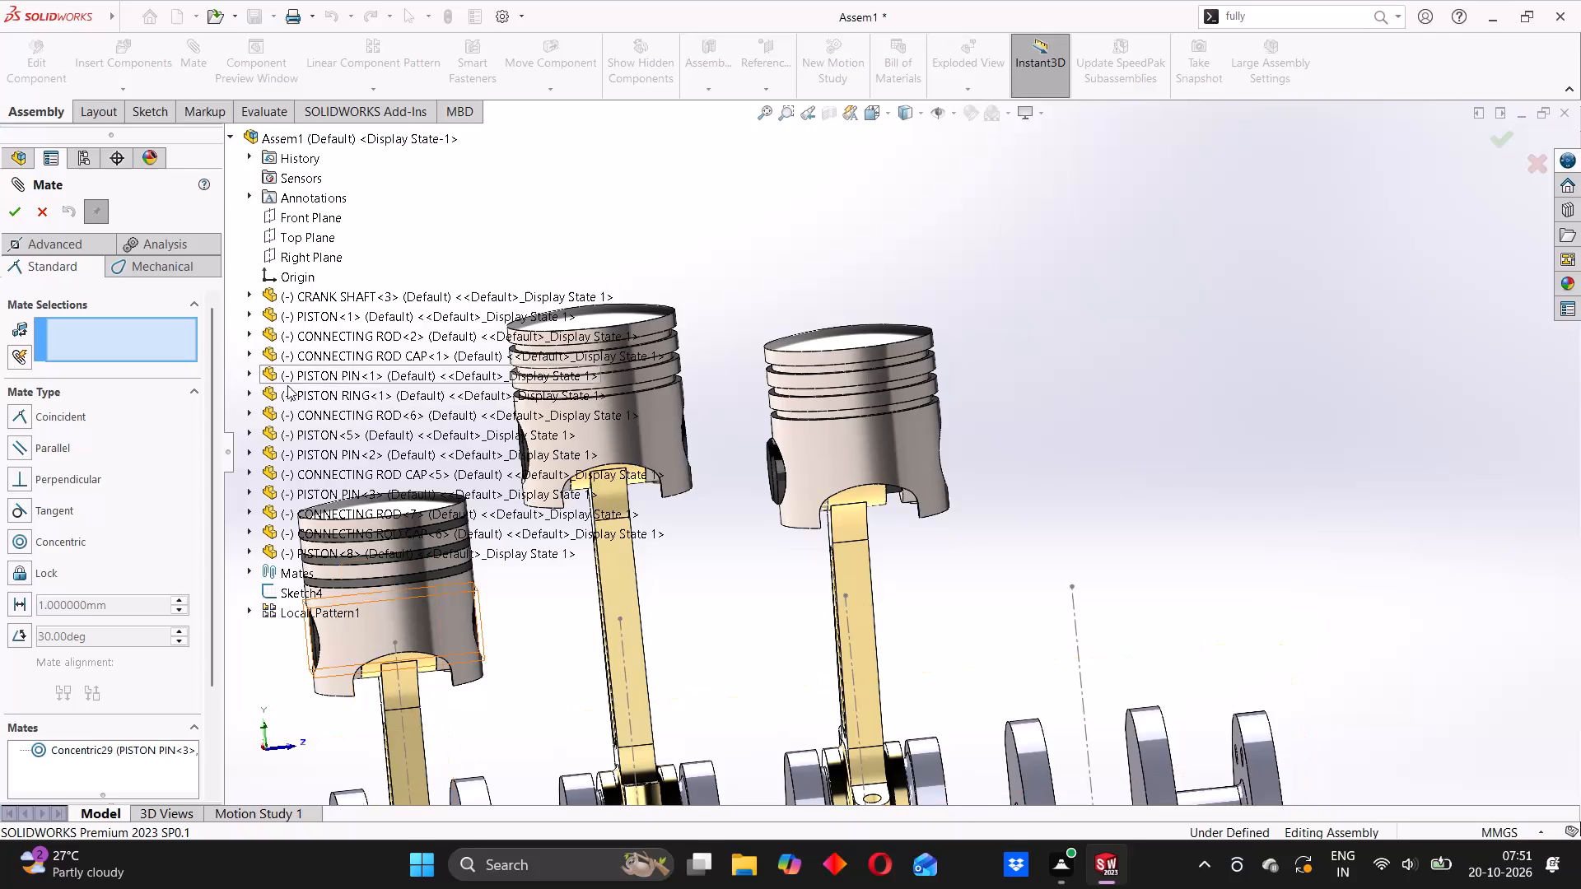
scroll(291, 409, down, 4)
click(246, 553)
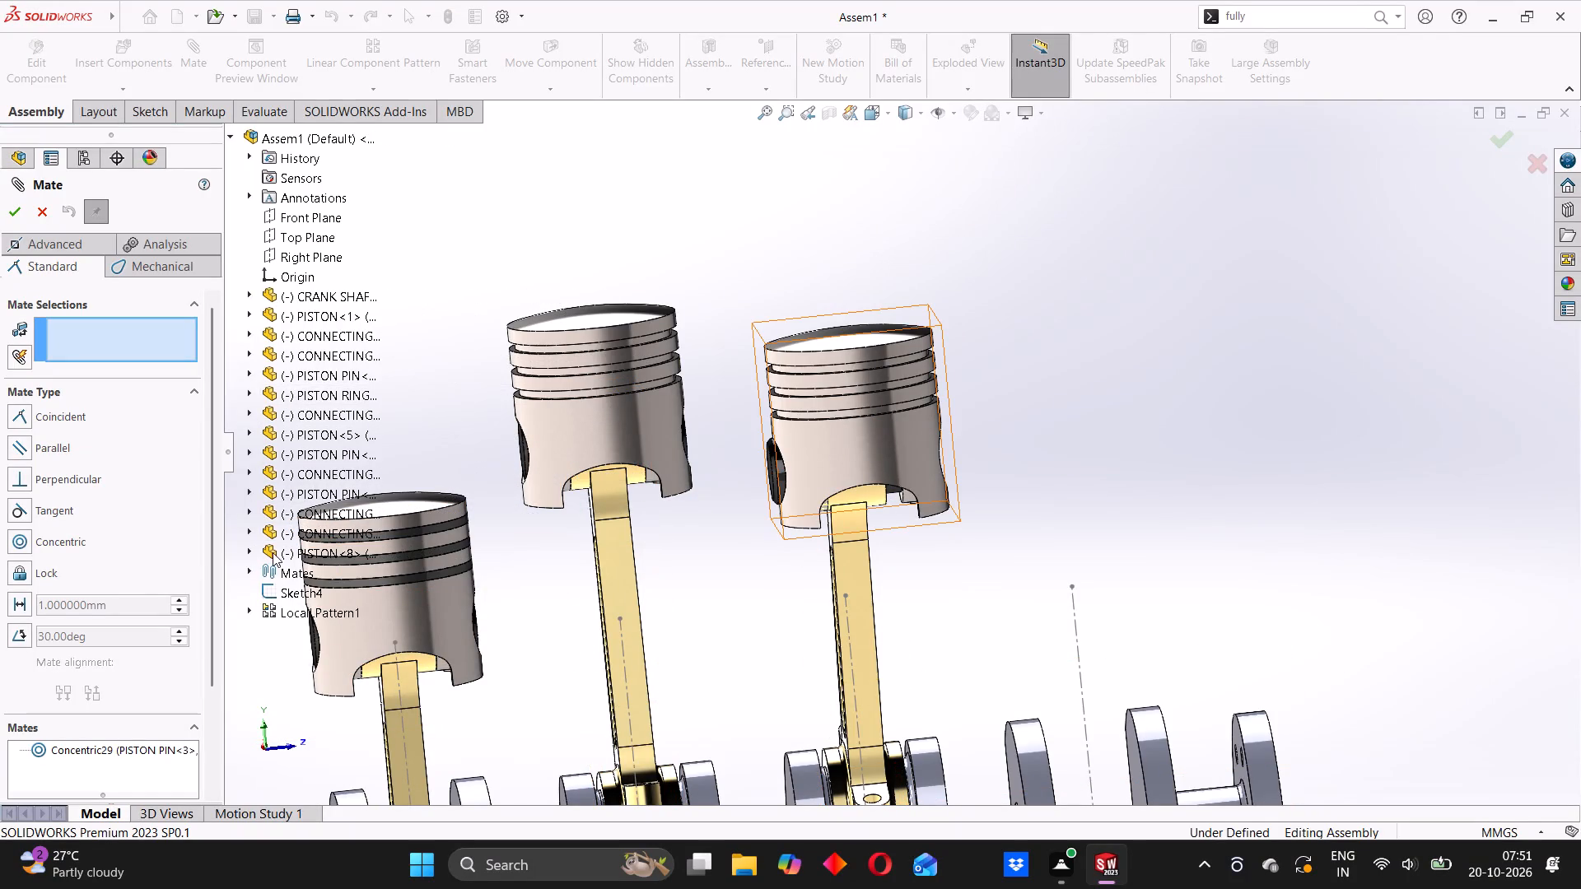
click(254, 548)
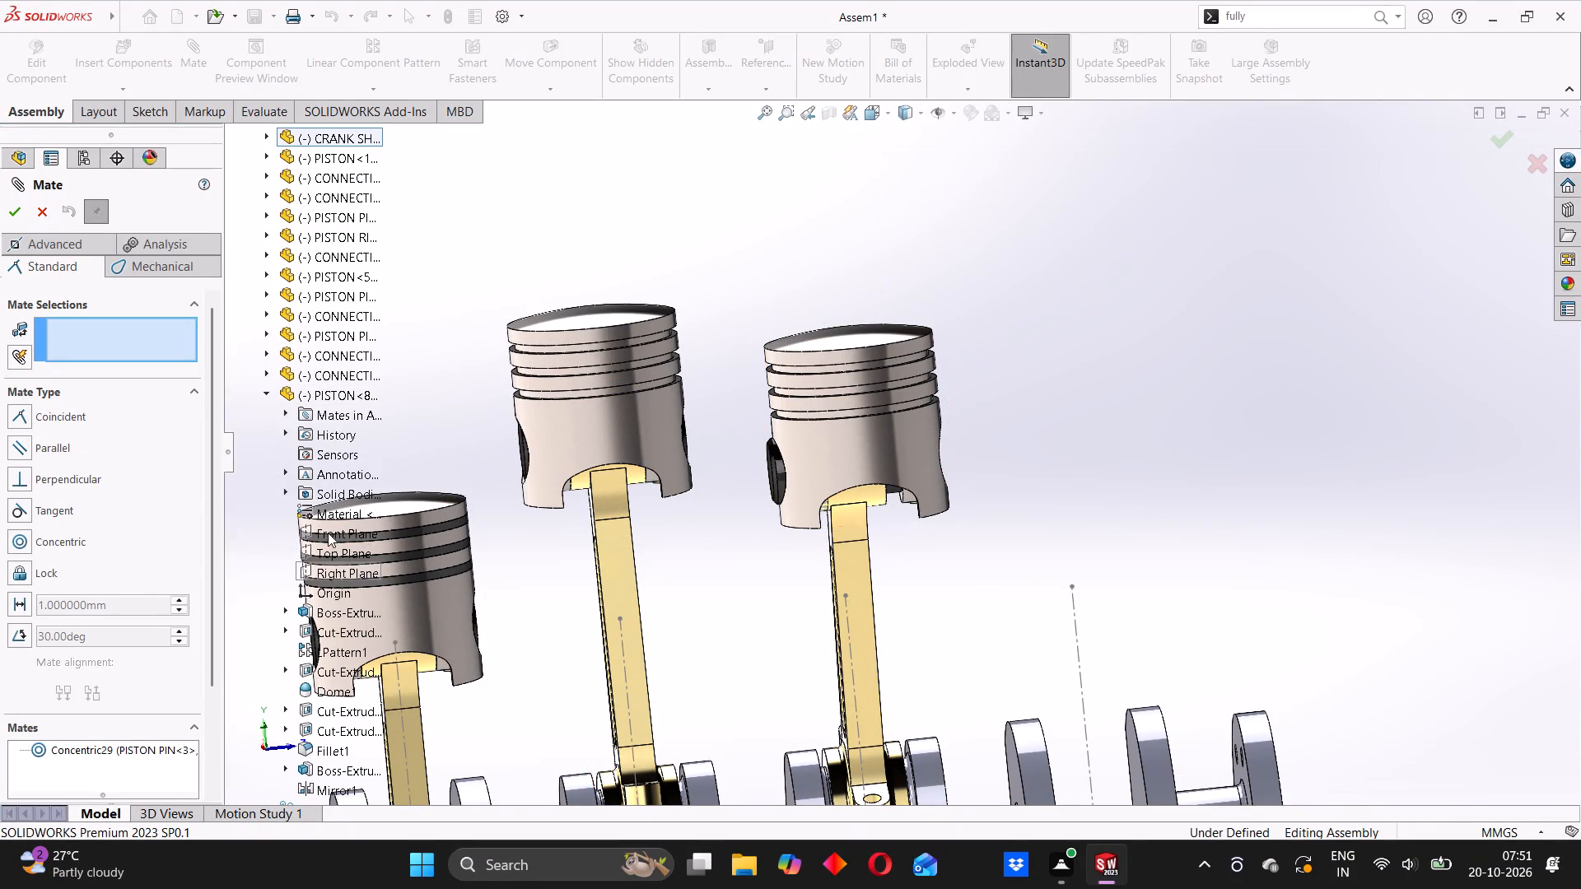
click(332, 536)
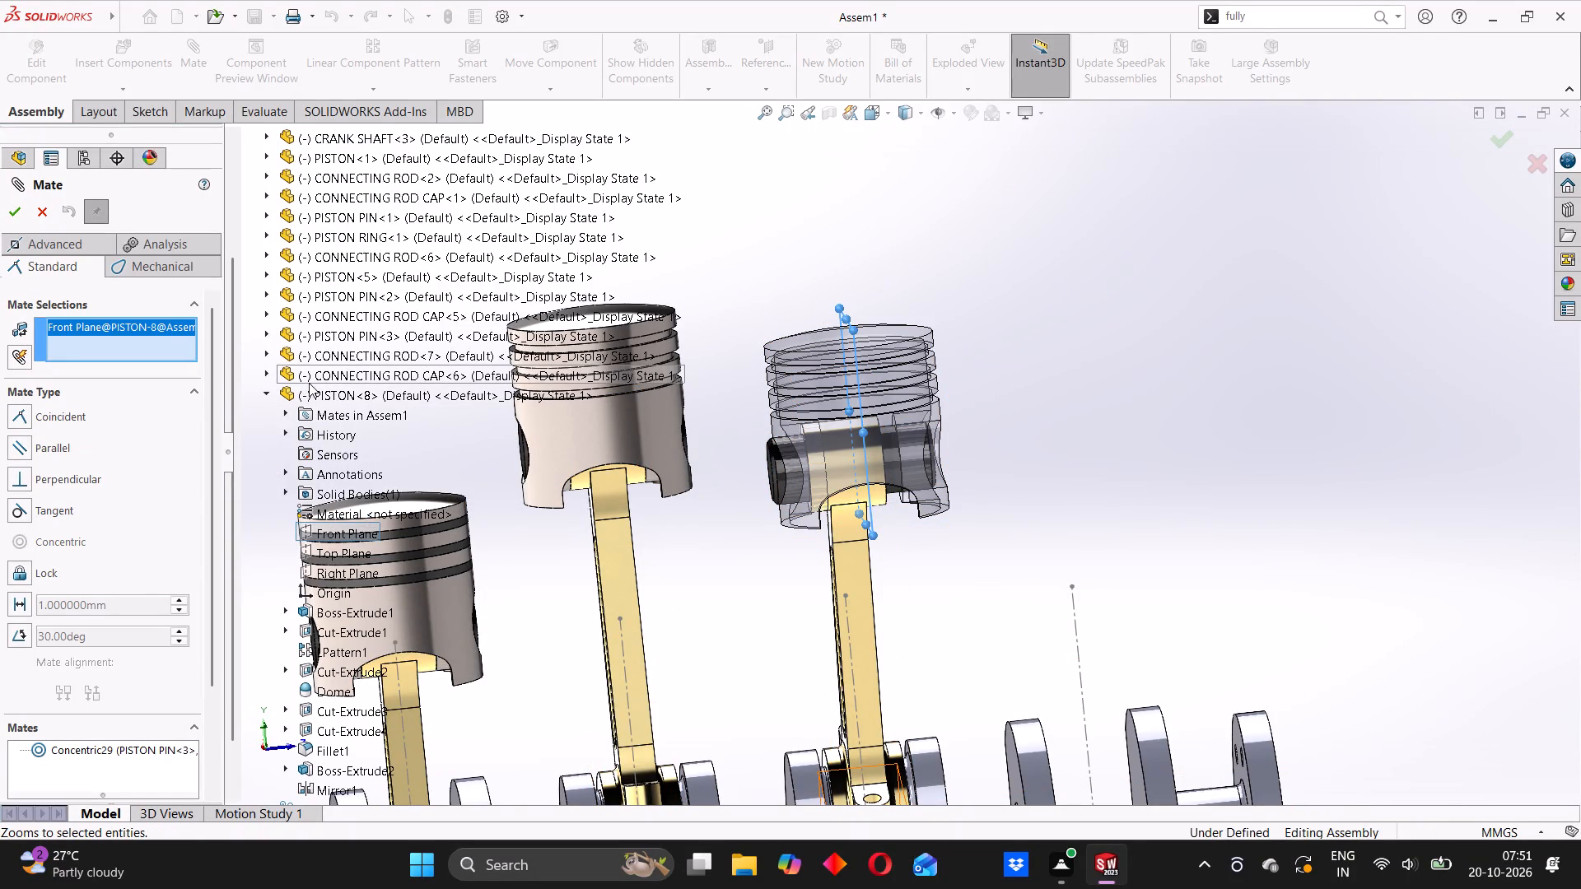
click(267, 333)
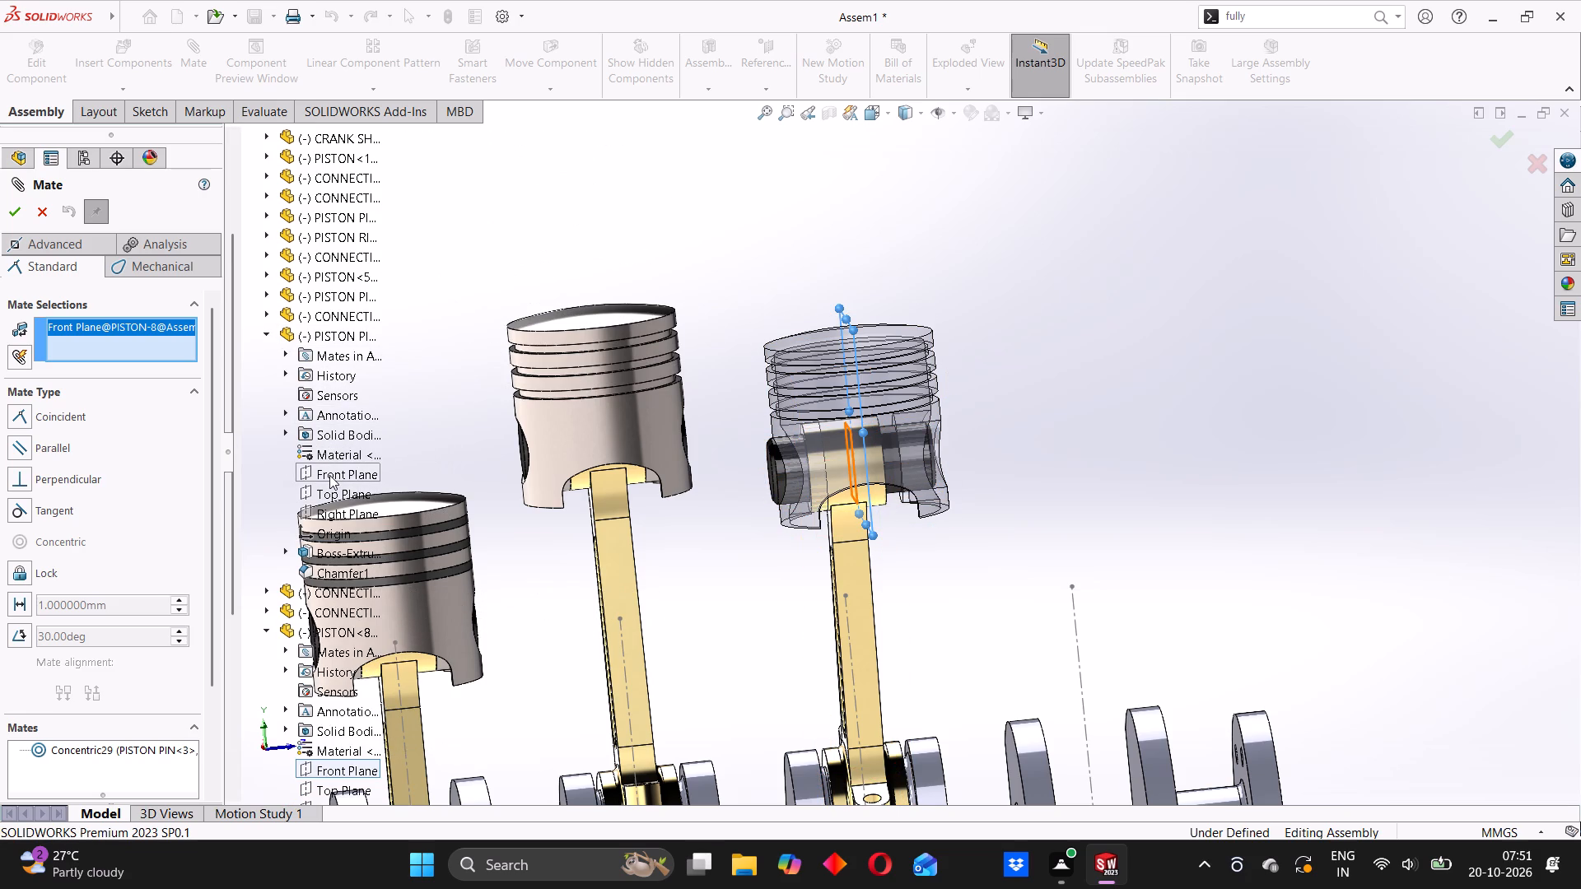
click(329, 475)
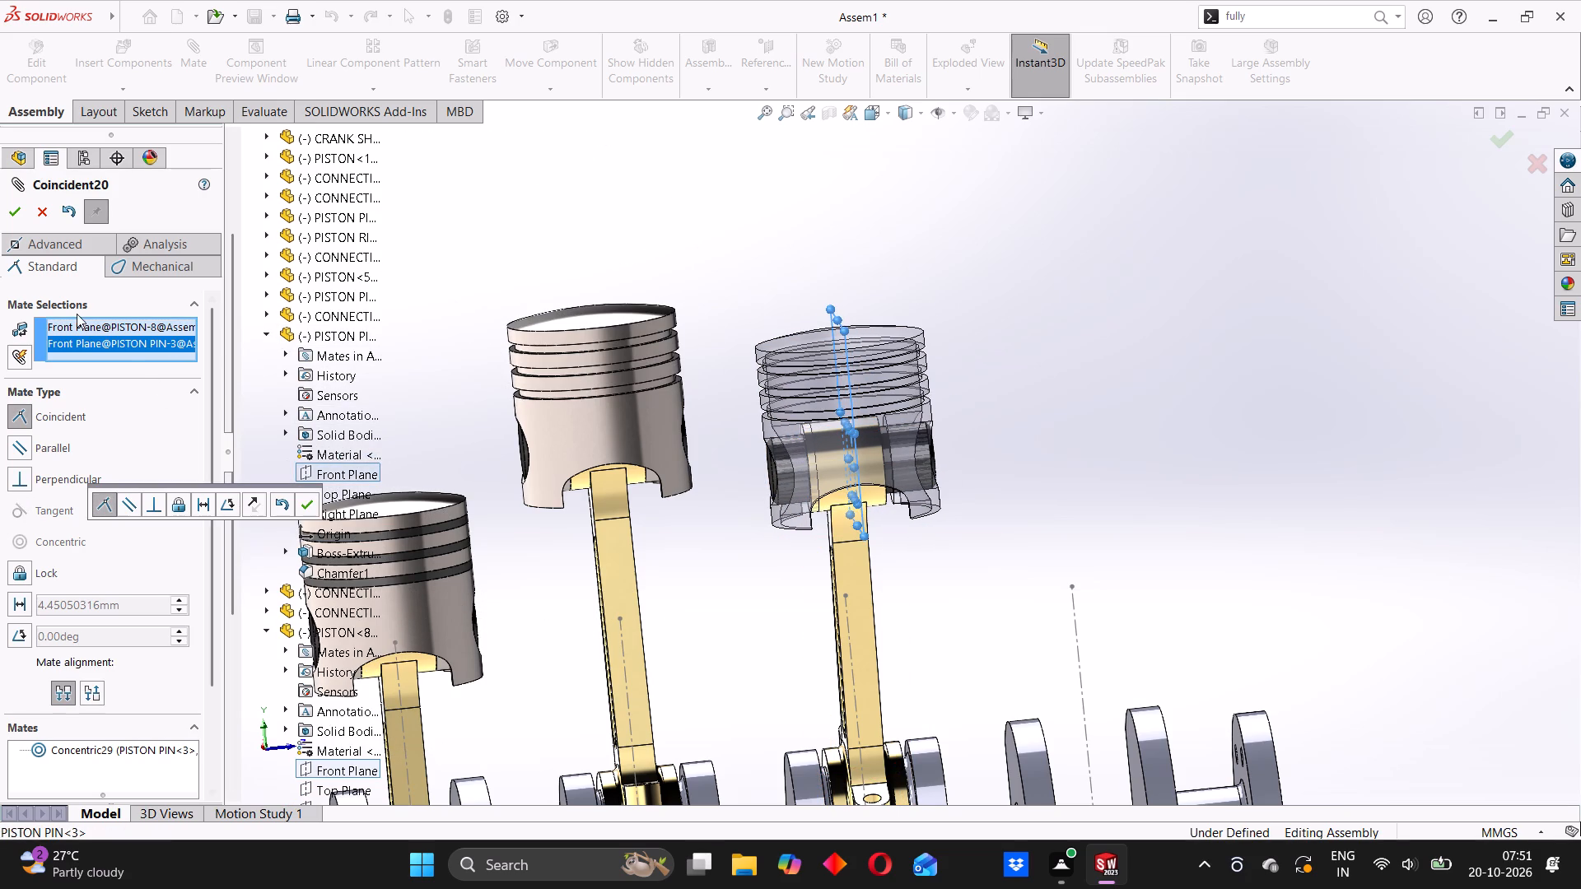
click(16, 211)
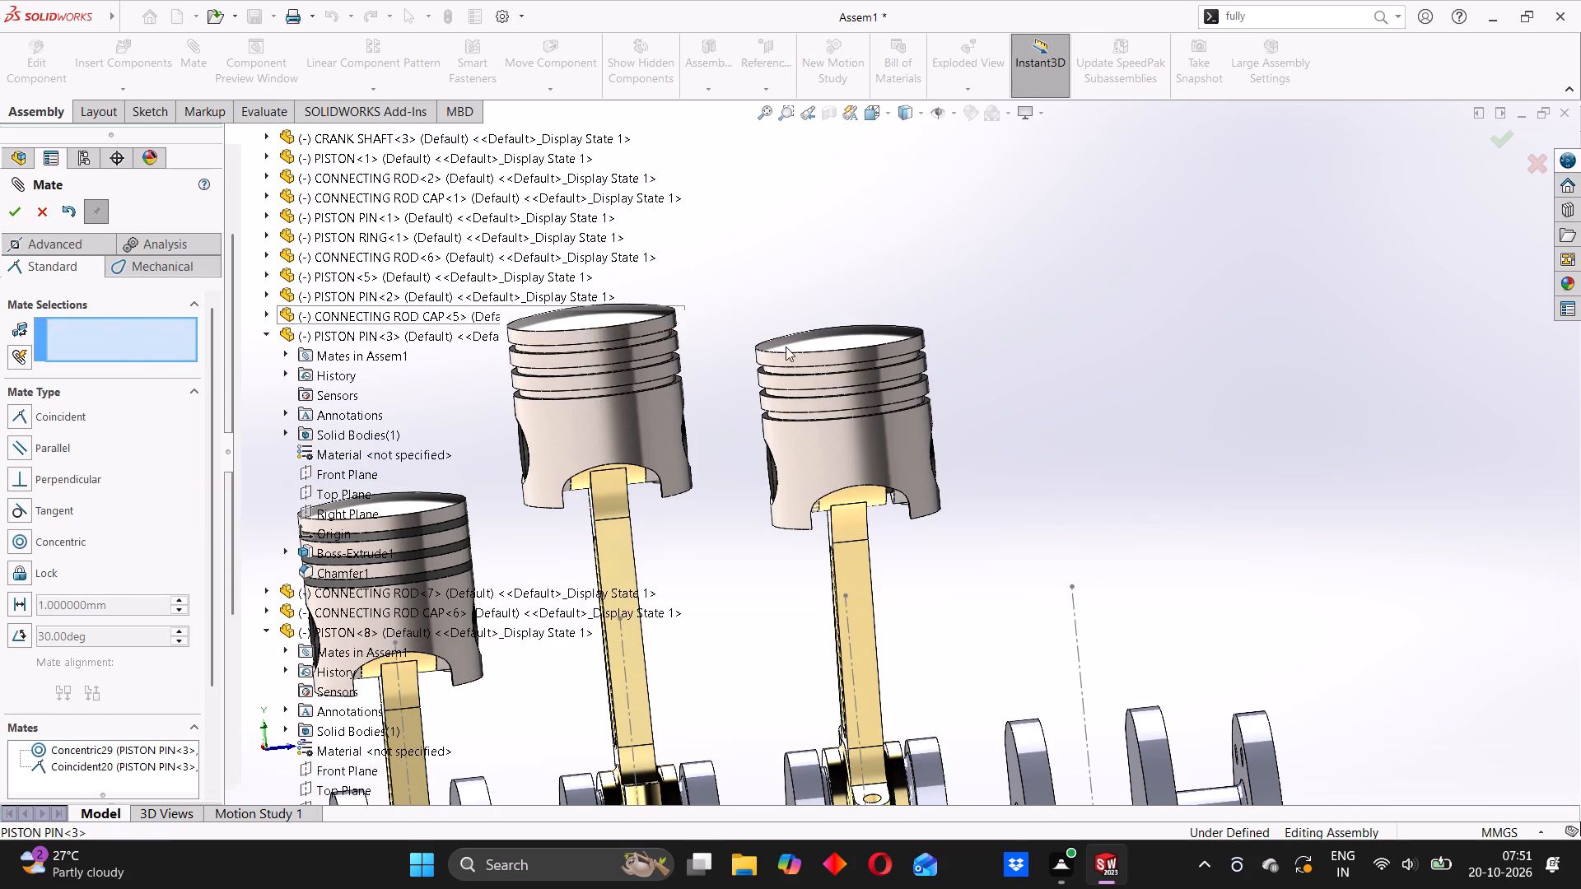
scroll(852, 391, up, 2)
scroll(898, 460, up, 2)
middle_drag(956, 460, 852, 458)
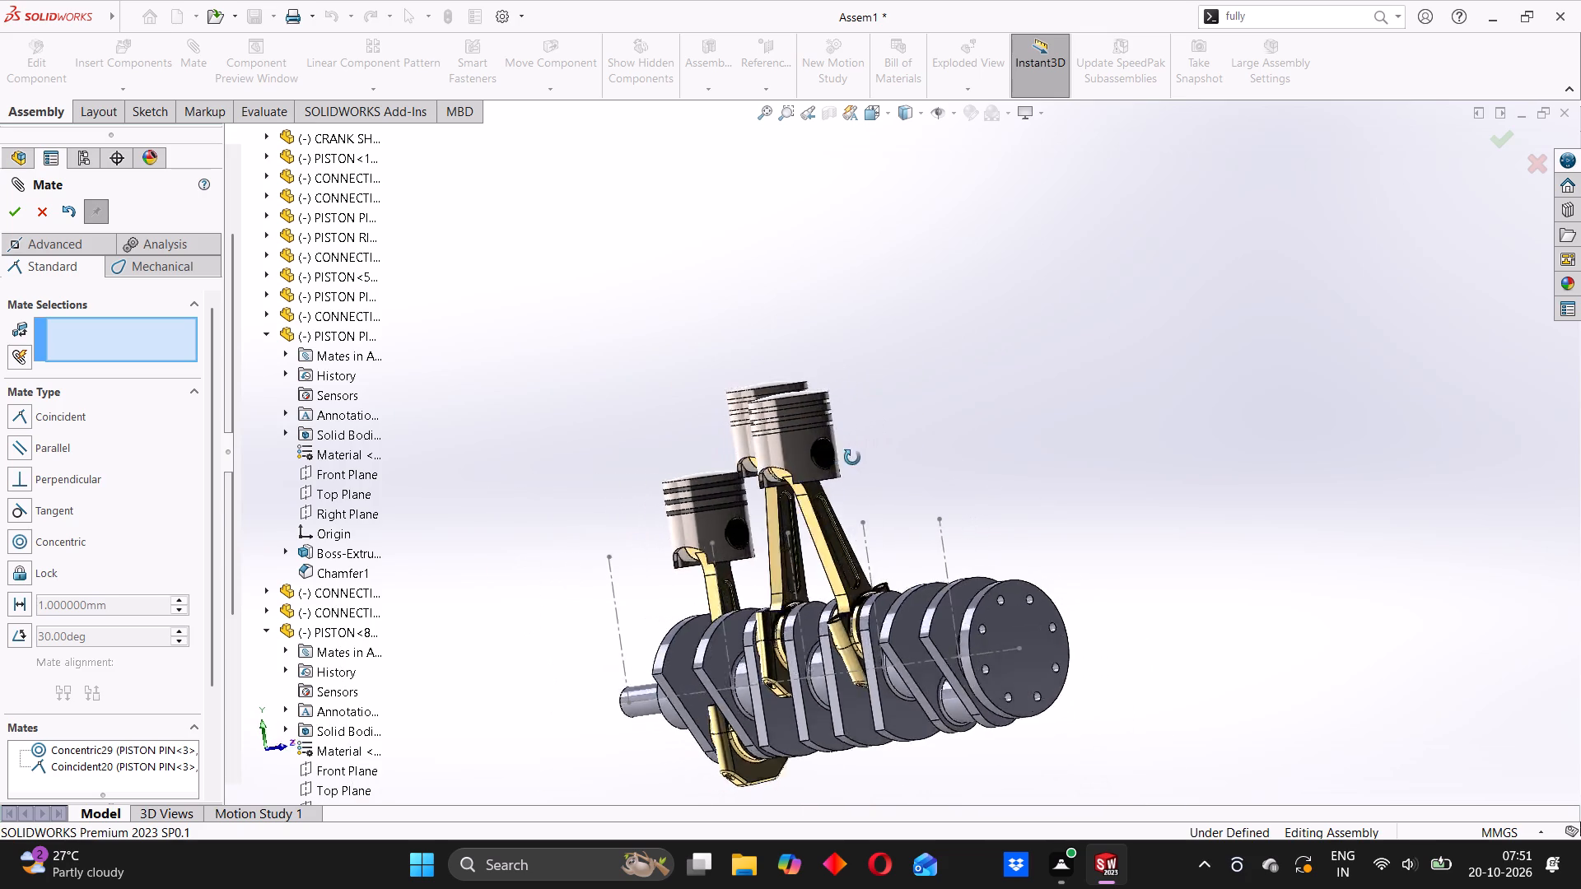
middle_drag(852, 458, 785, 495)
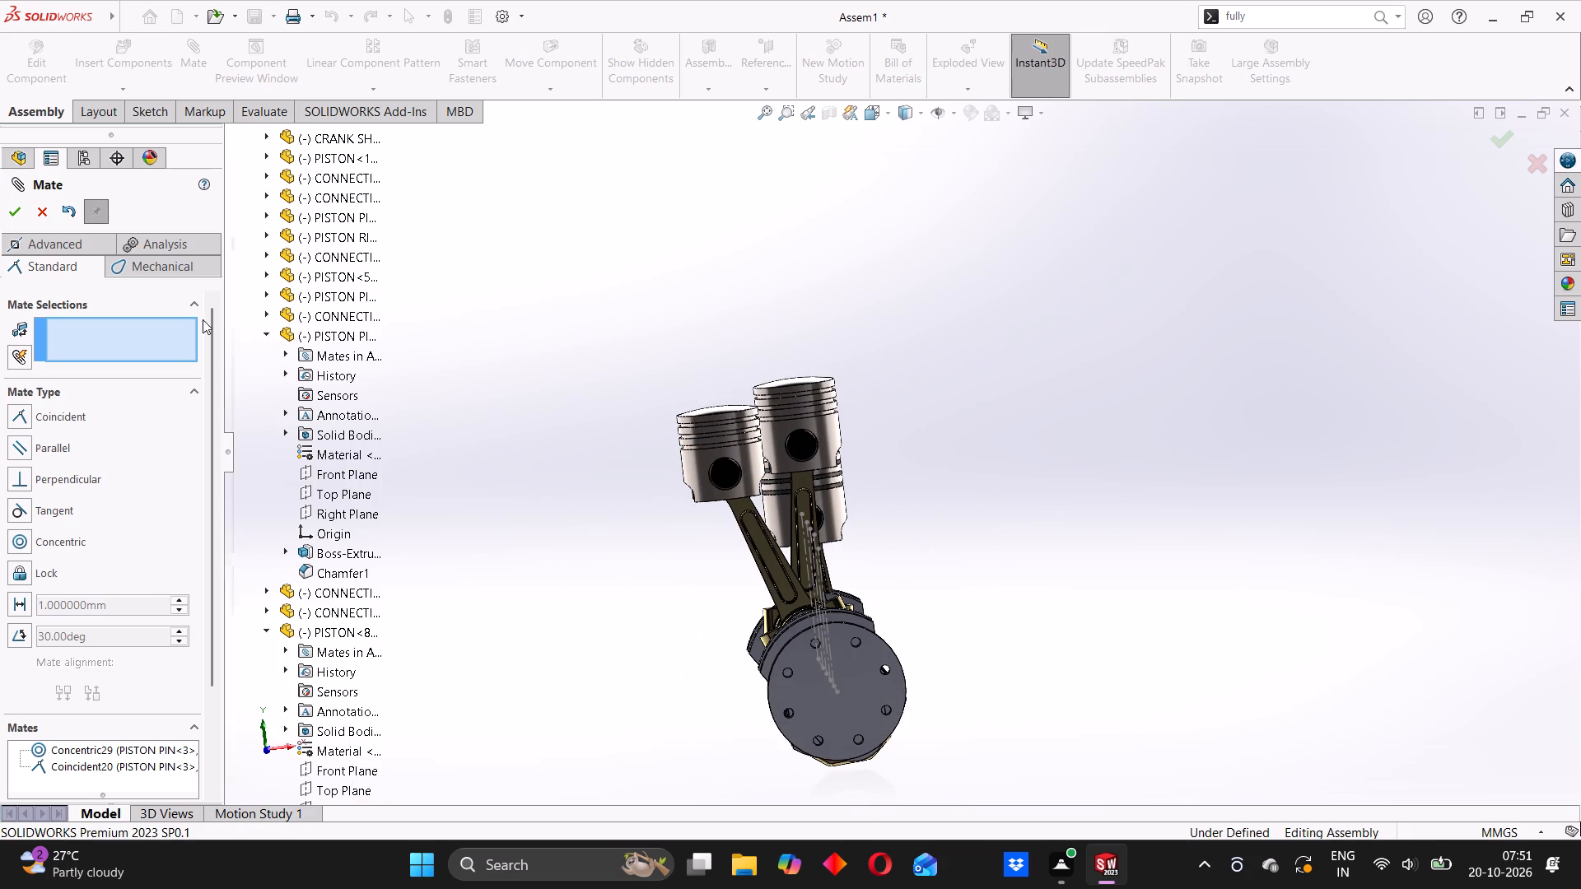
Add a concentric mate between the outer skirt face of PISTON<8> and the vertical centreline Line4 of Sketch4 at the third cylinder.
middle_drag(706, 519, 884, 544)
scroll(895, 581, down, 4)
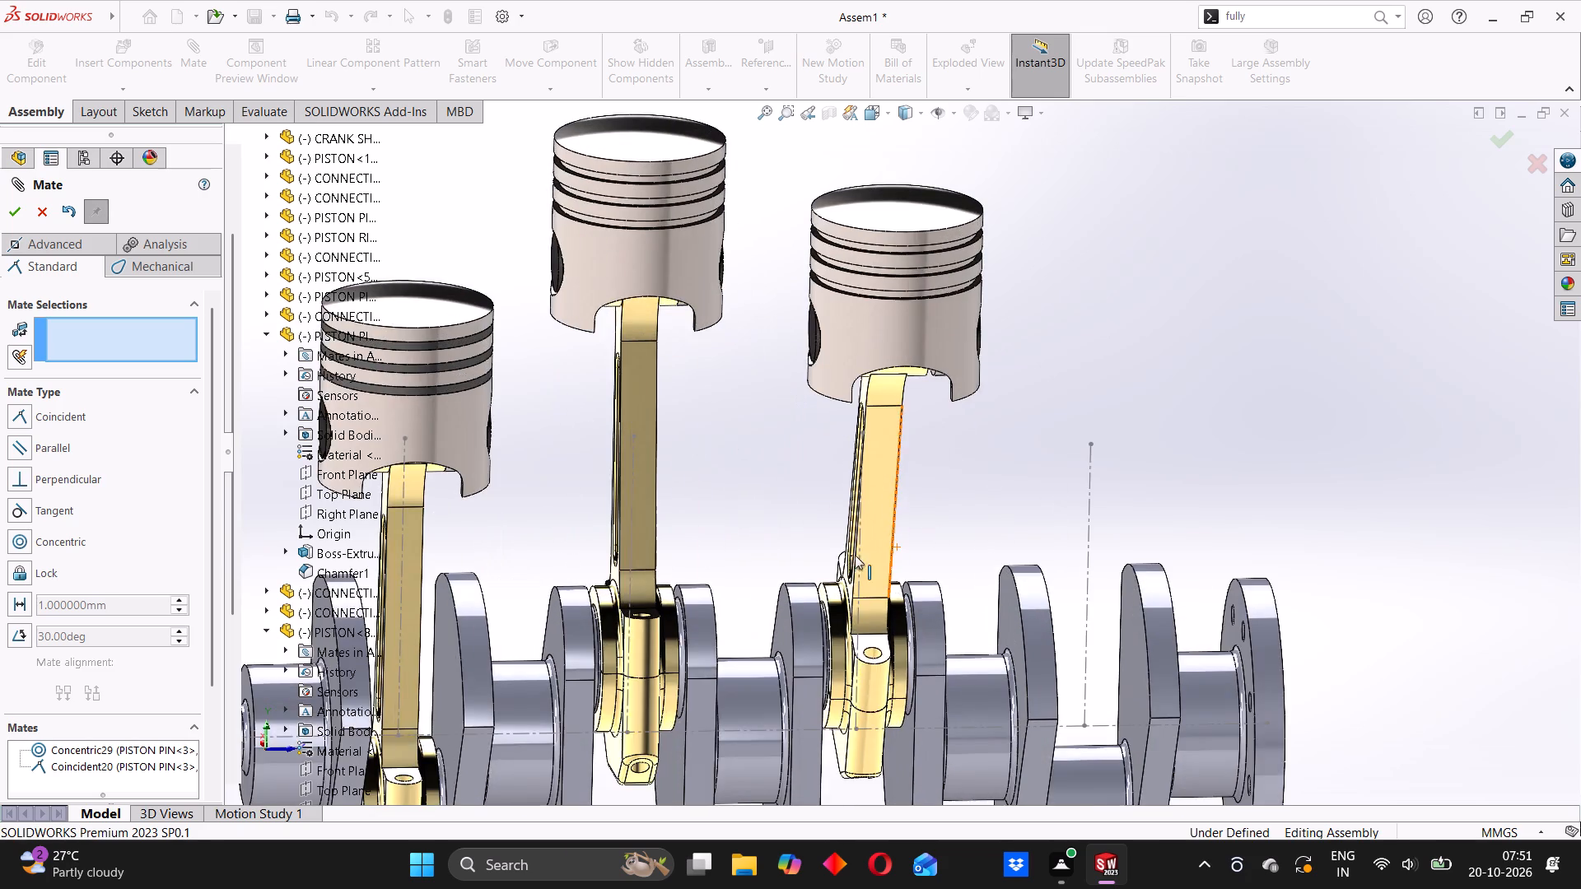
middle_drag(817, 530, 846, 516)
click(851, 458)
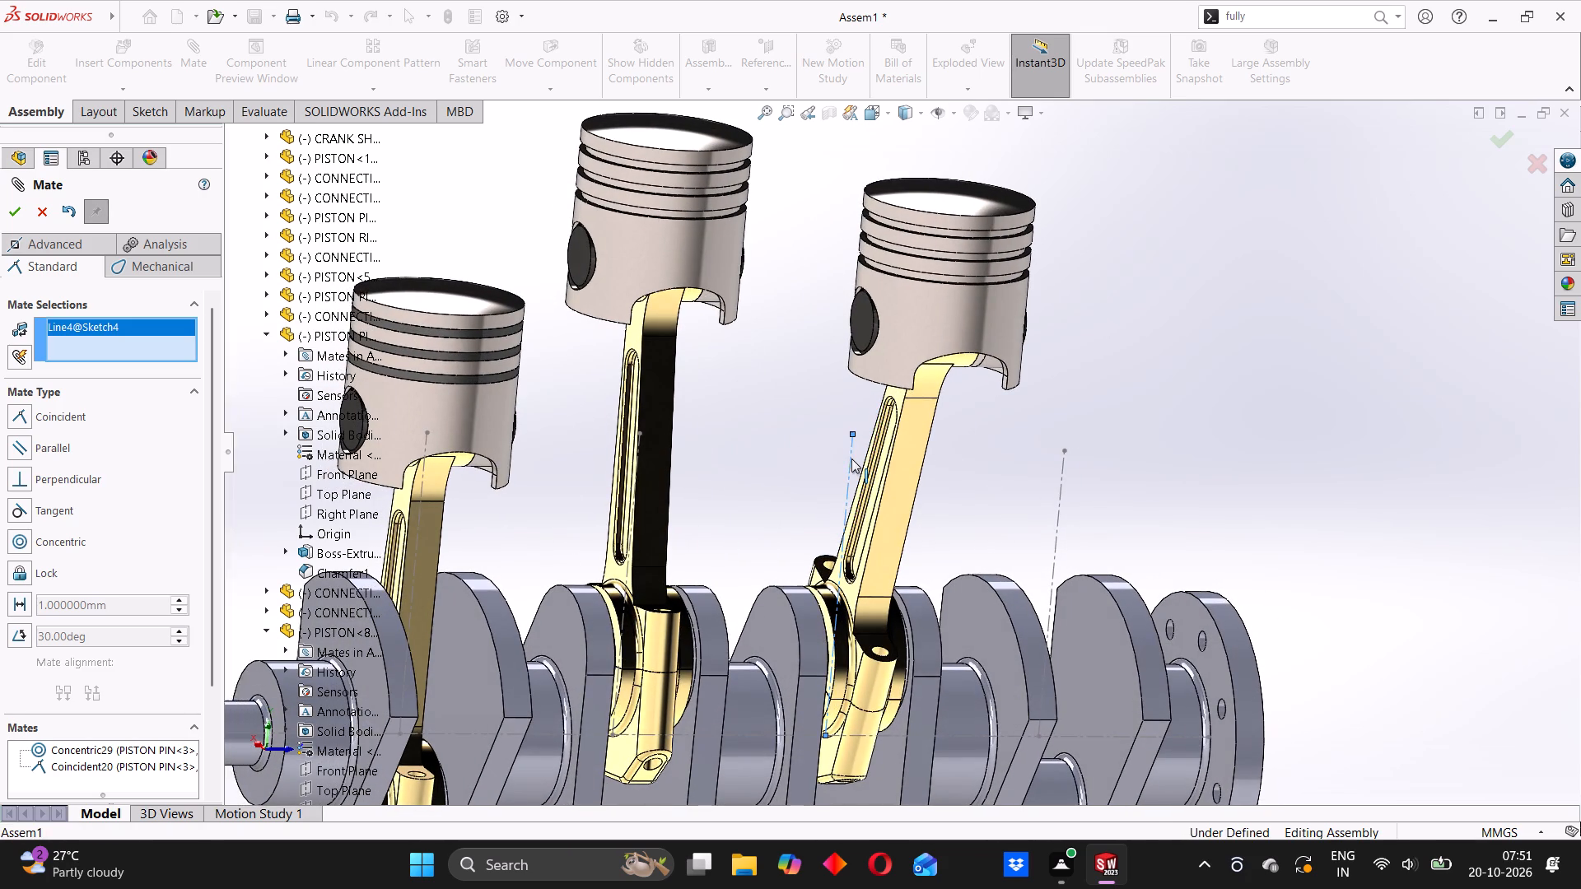
click(931, 311)
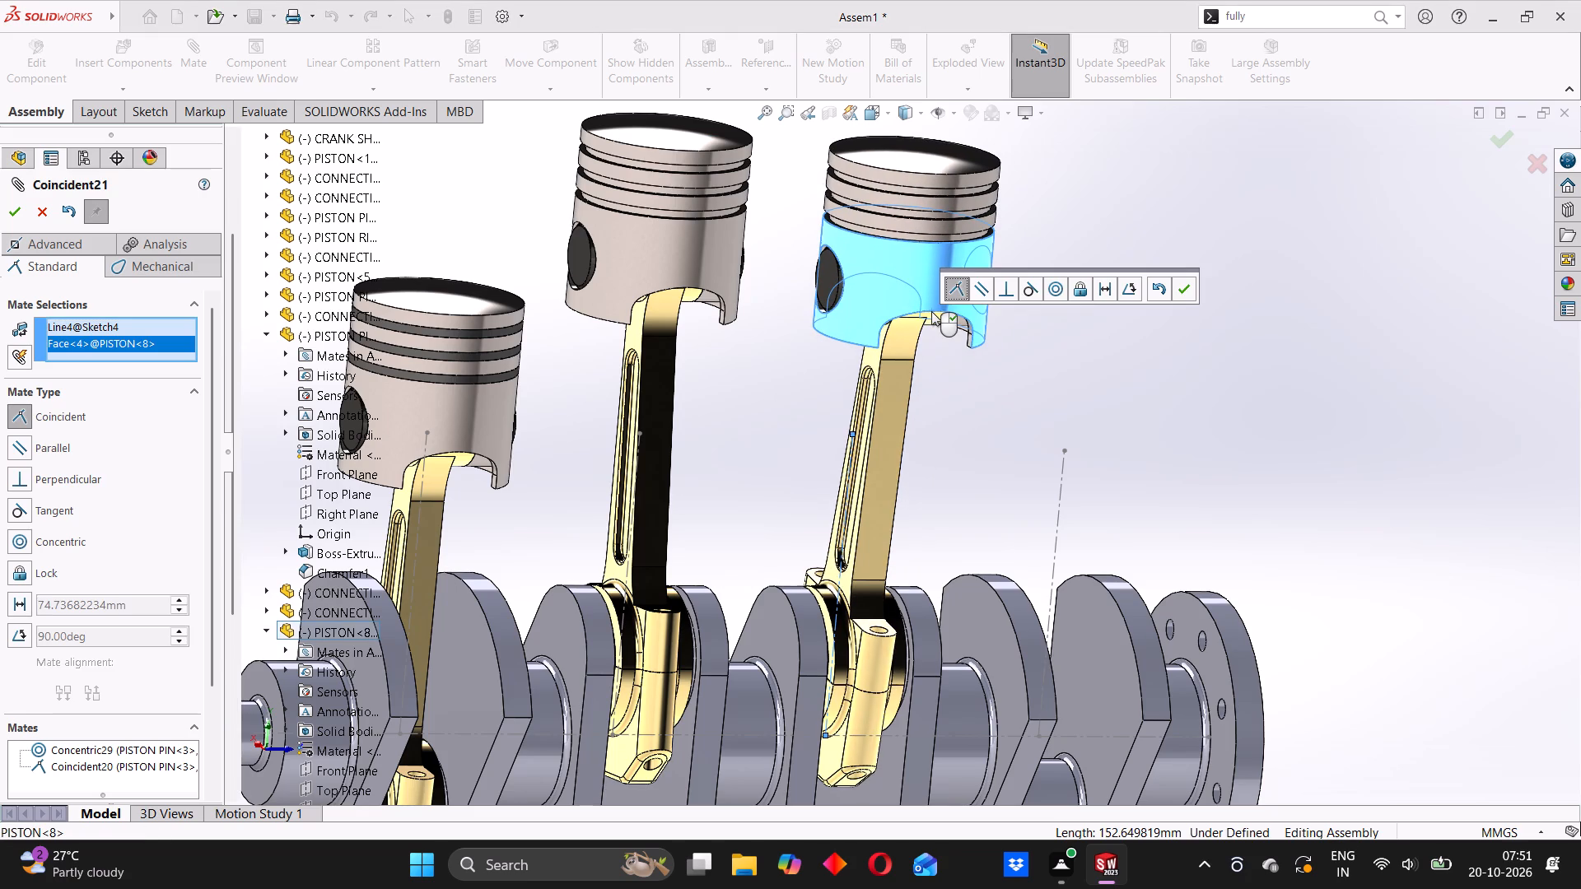
click(1061, 285)
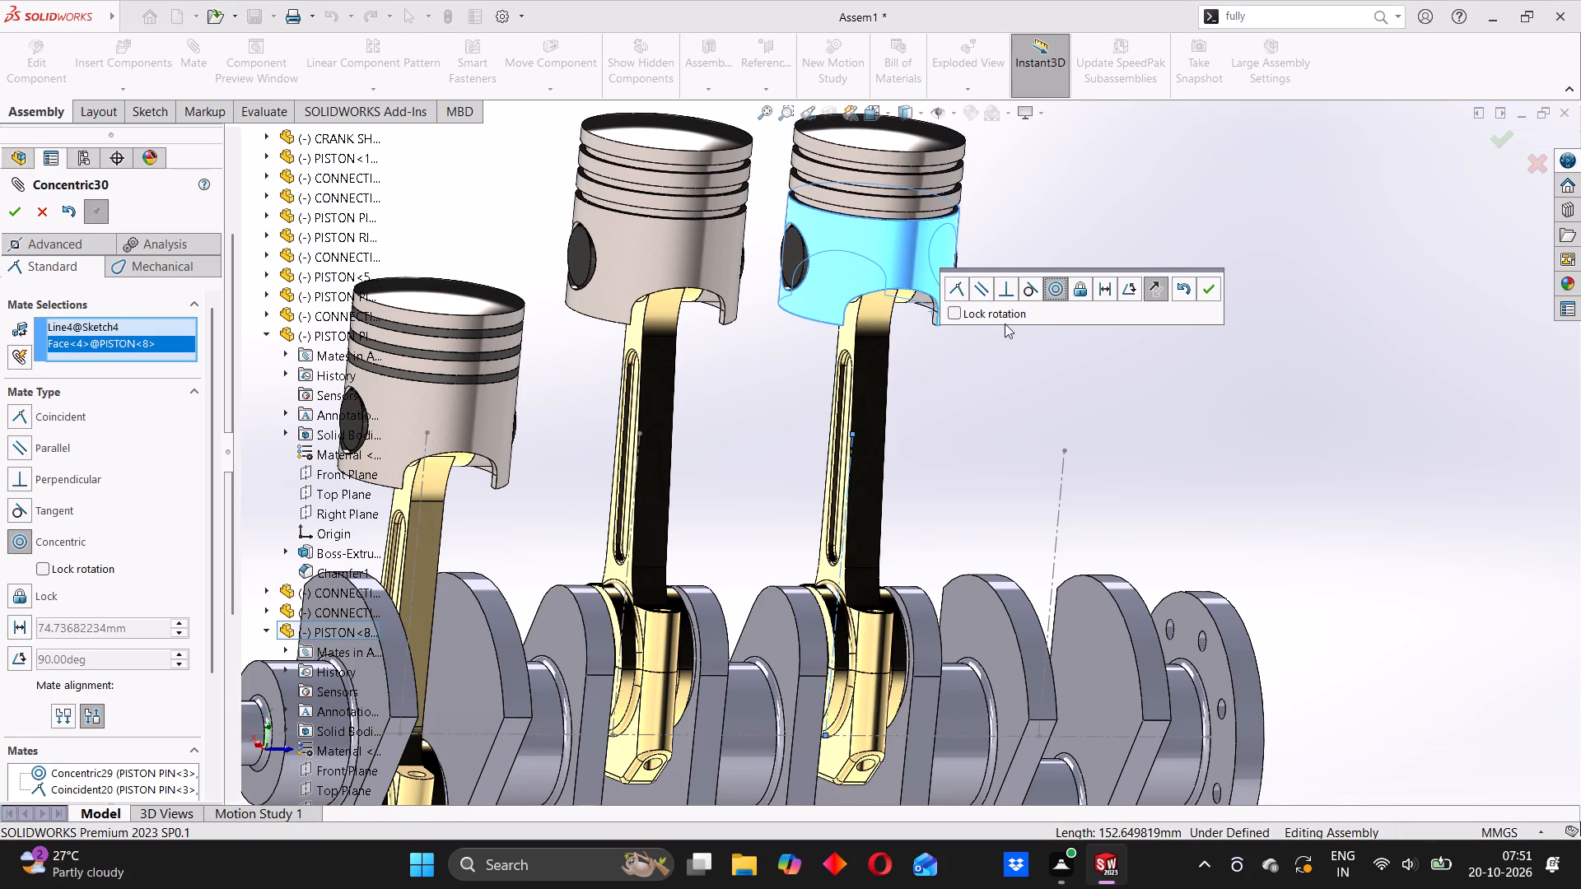
click(1209, 293)
scroll(956, 398, up, 3)
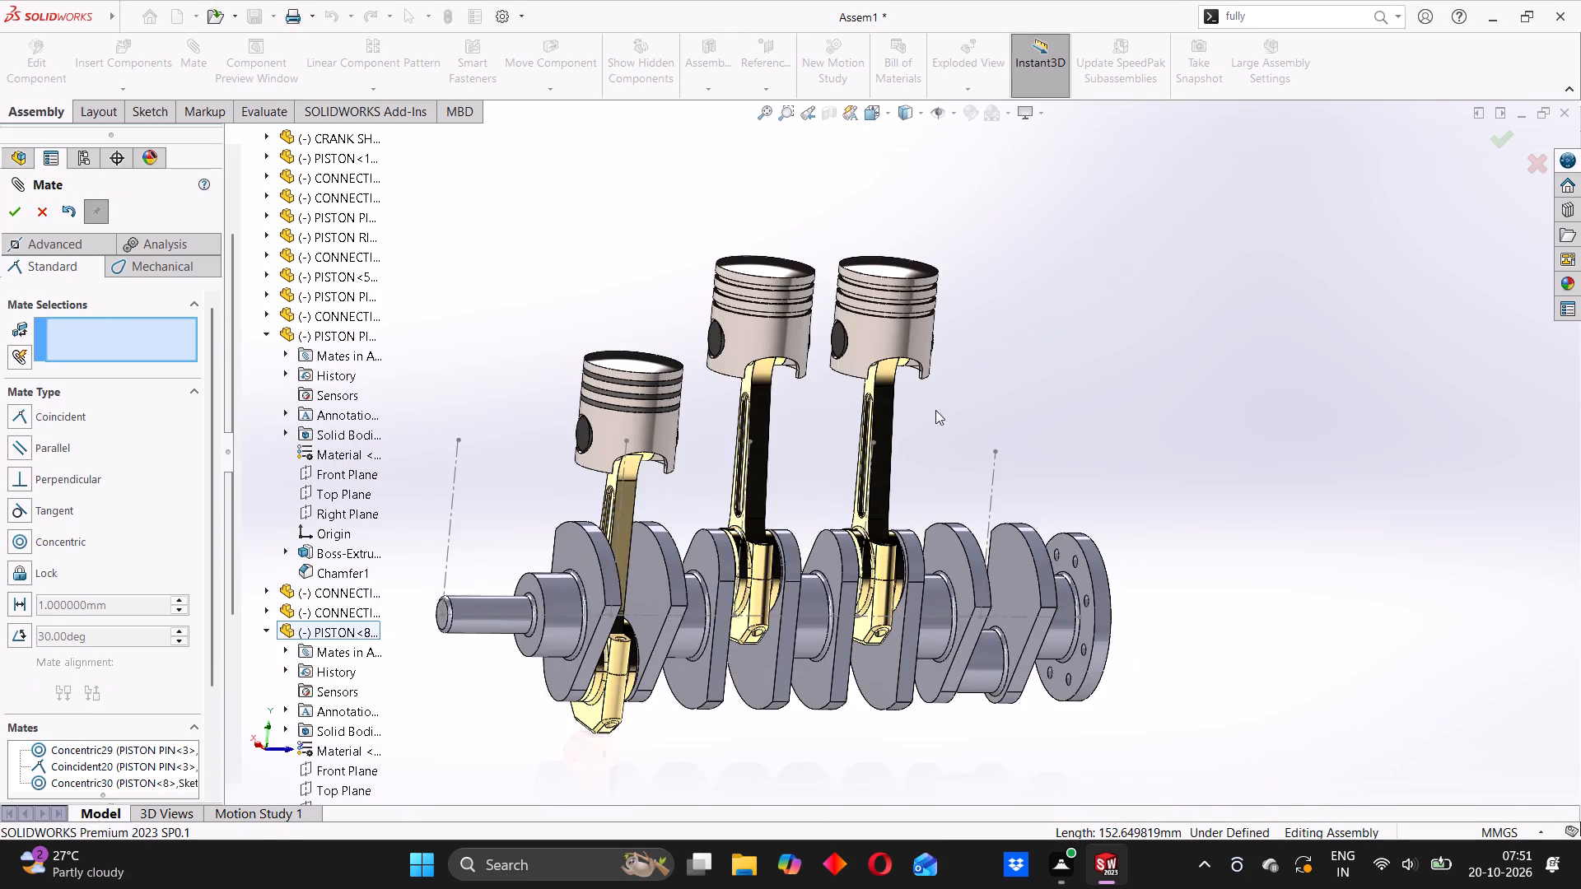
middle_drag(935, 411, 867, 425)
click(0, 198)
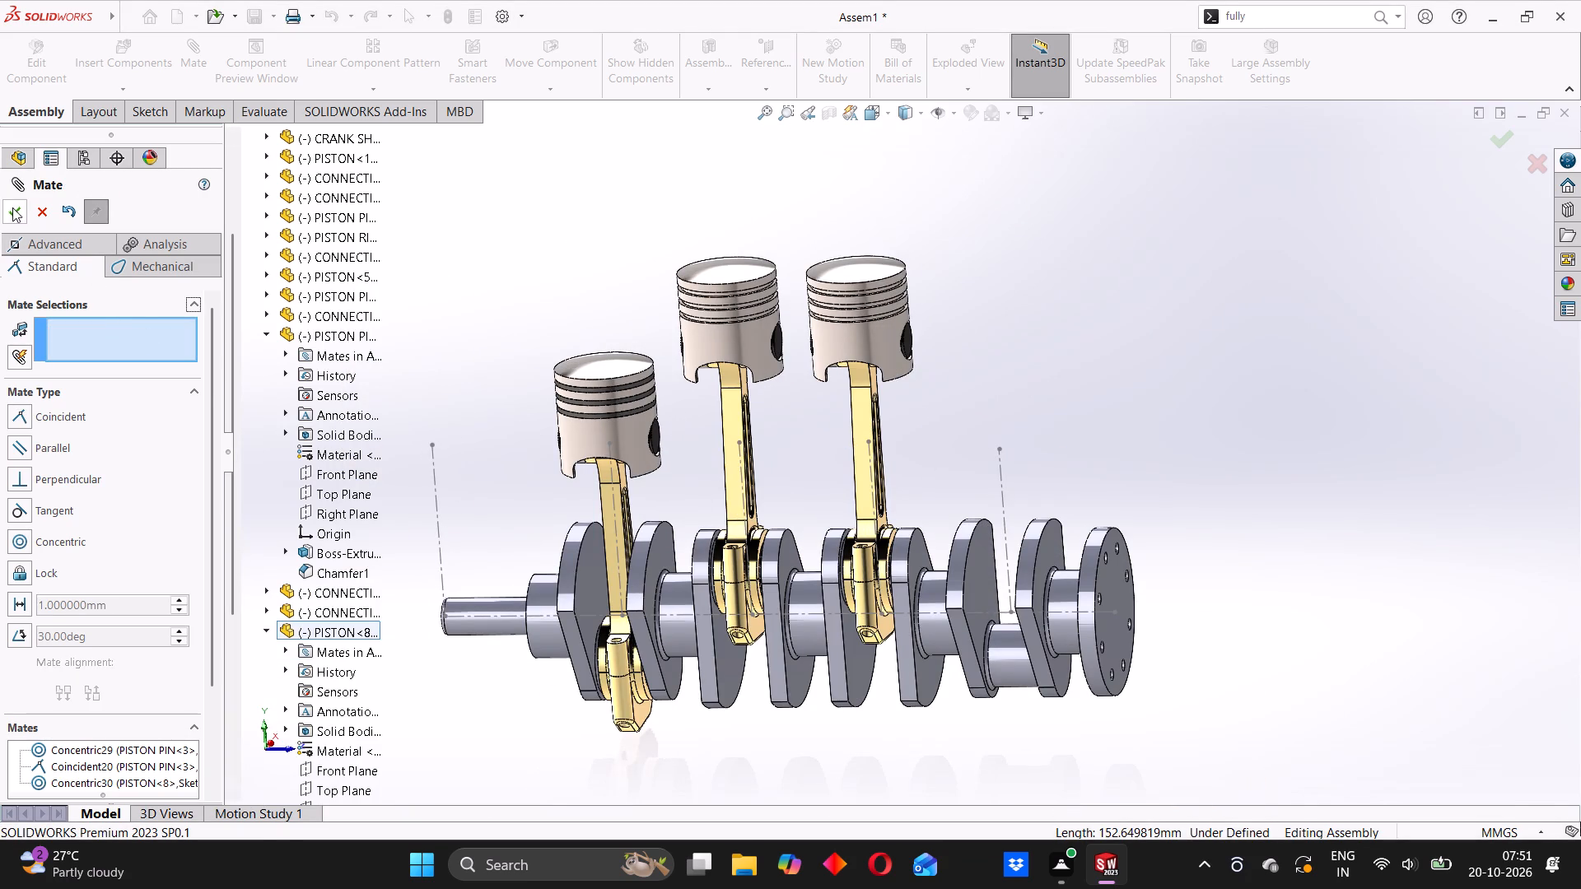
click(15, 208)
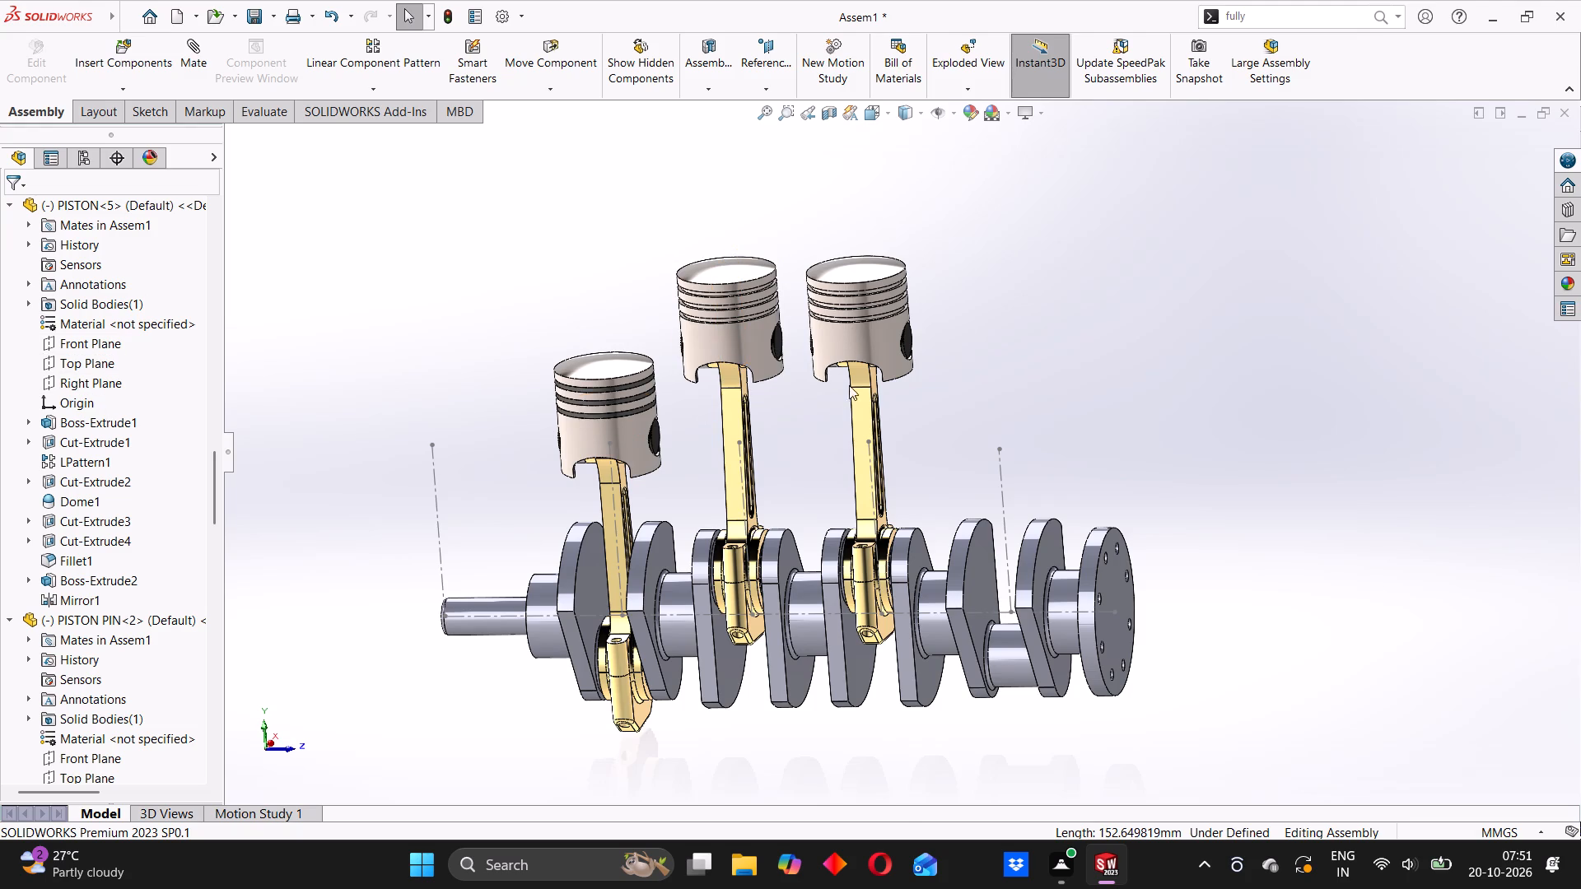
Copy PISTON<8> and place the copy to its side, above the fourth crank throw near the flange end.
scroll(856, 382, down, 2)
scroll(963, 417, up, 3)
middle_drag(969, 424, 942, 431)
scroll(902, 399, down, 4)
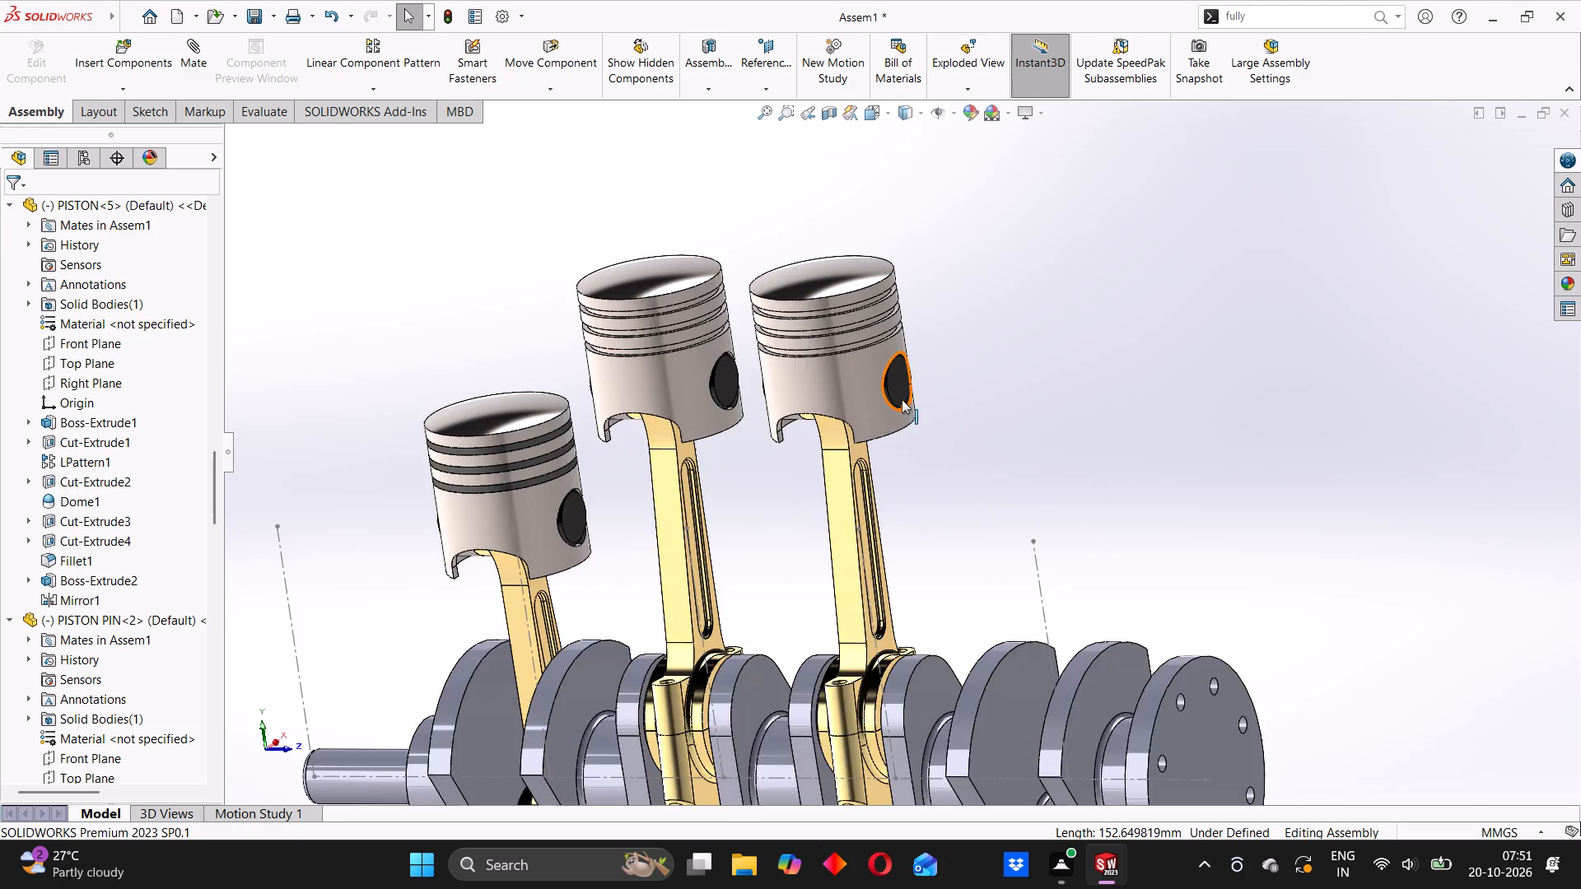
ctrl+drag(823, 361, 1148, 358)
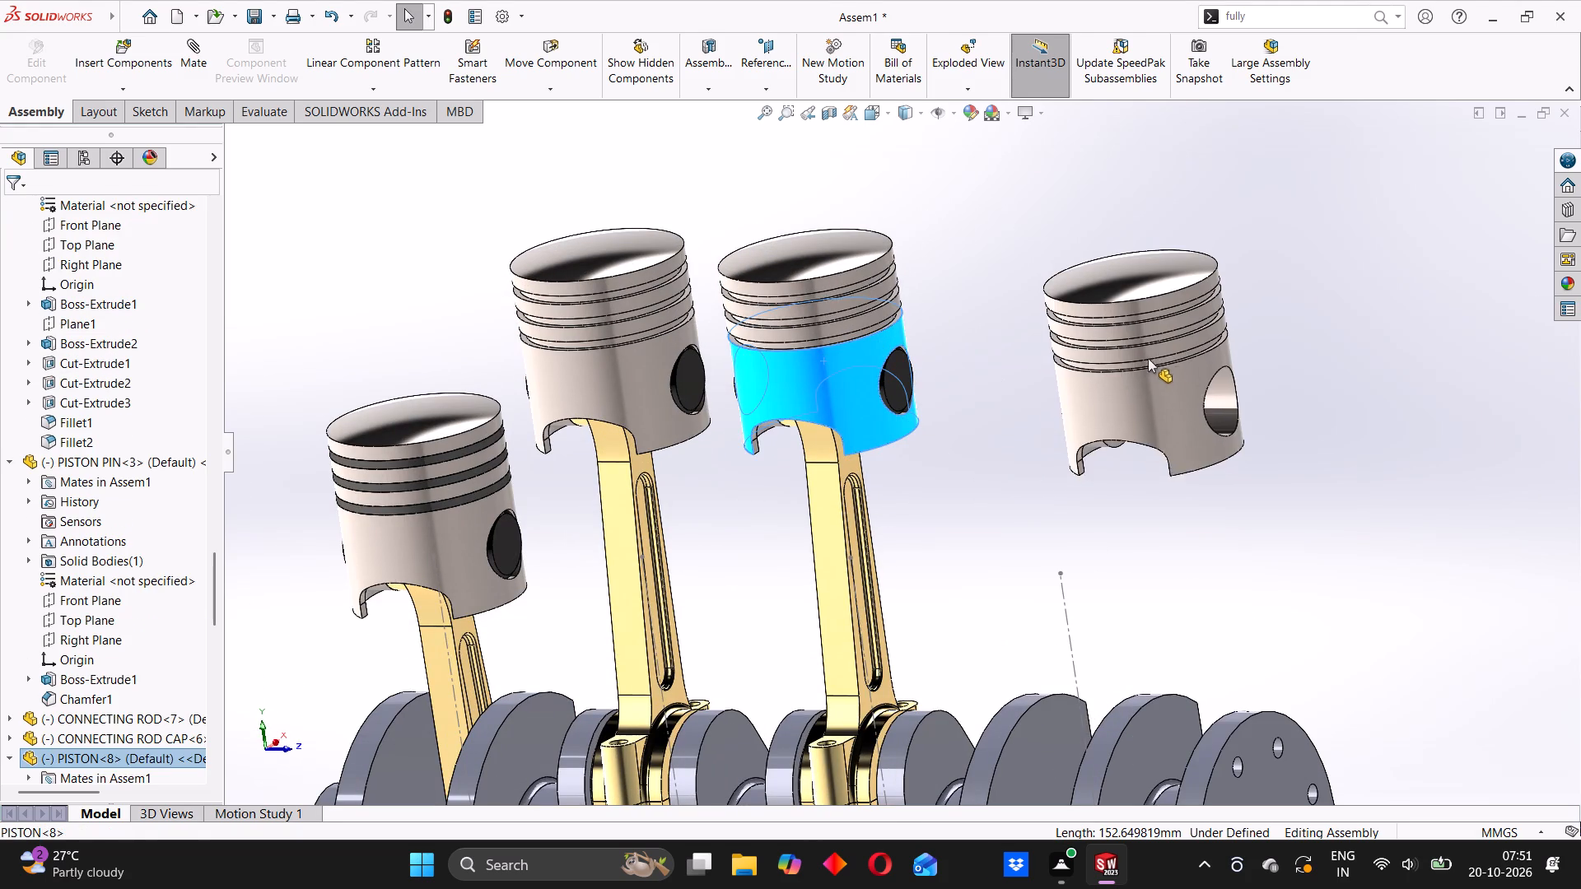
ctrl+drag(1148, 358, 1193, 315)
click(1053, 329)
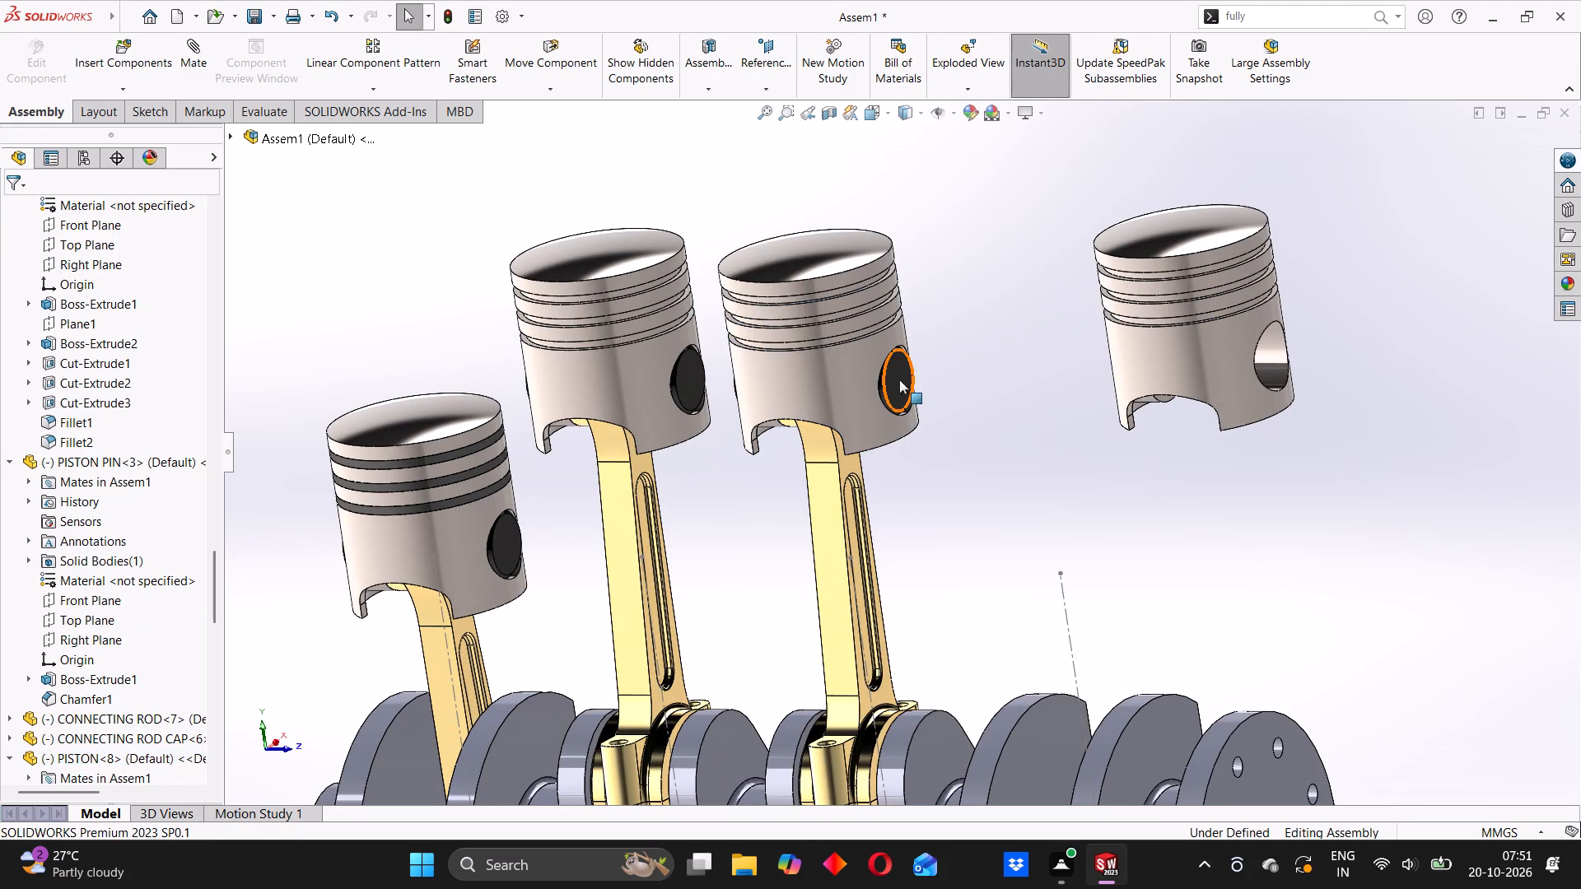
Copy the third piston's pin and place the copy beside the pin bore of the fourth piston.
ctrl+drag(899, 379, 1206, 370)
click(1019, 352)
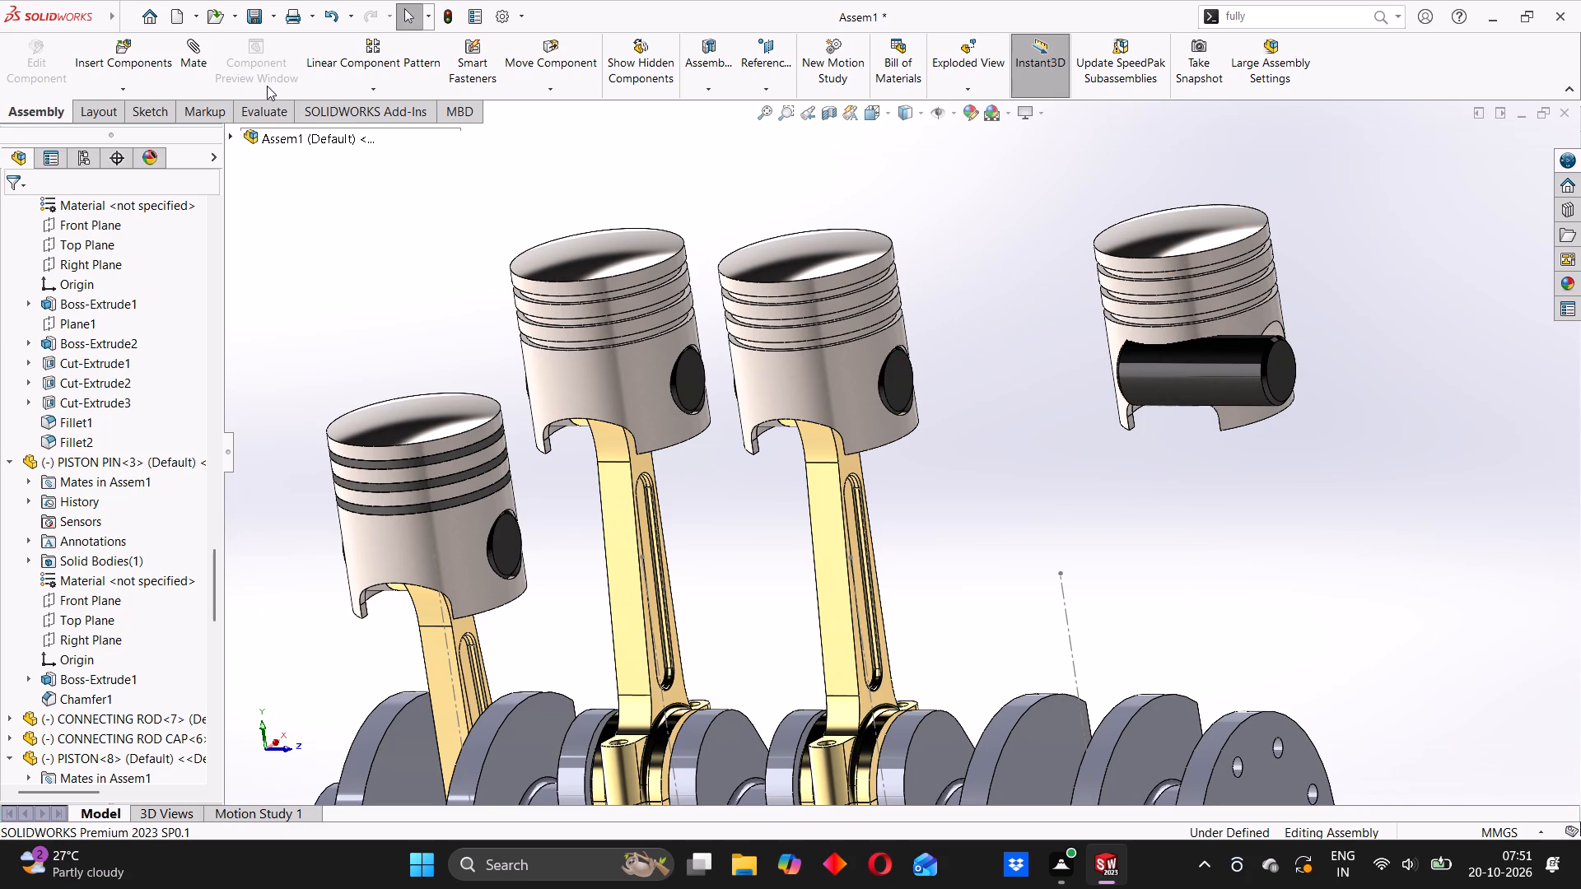
Add a coincident mate between the Front Plane of PISTON PIN<5> and the Front Plane of PISTON<9>.
click(190, 49)
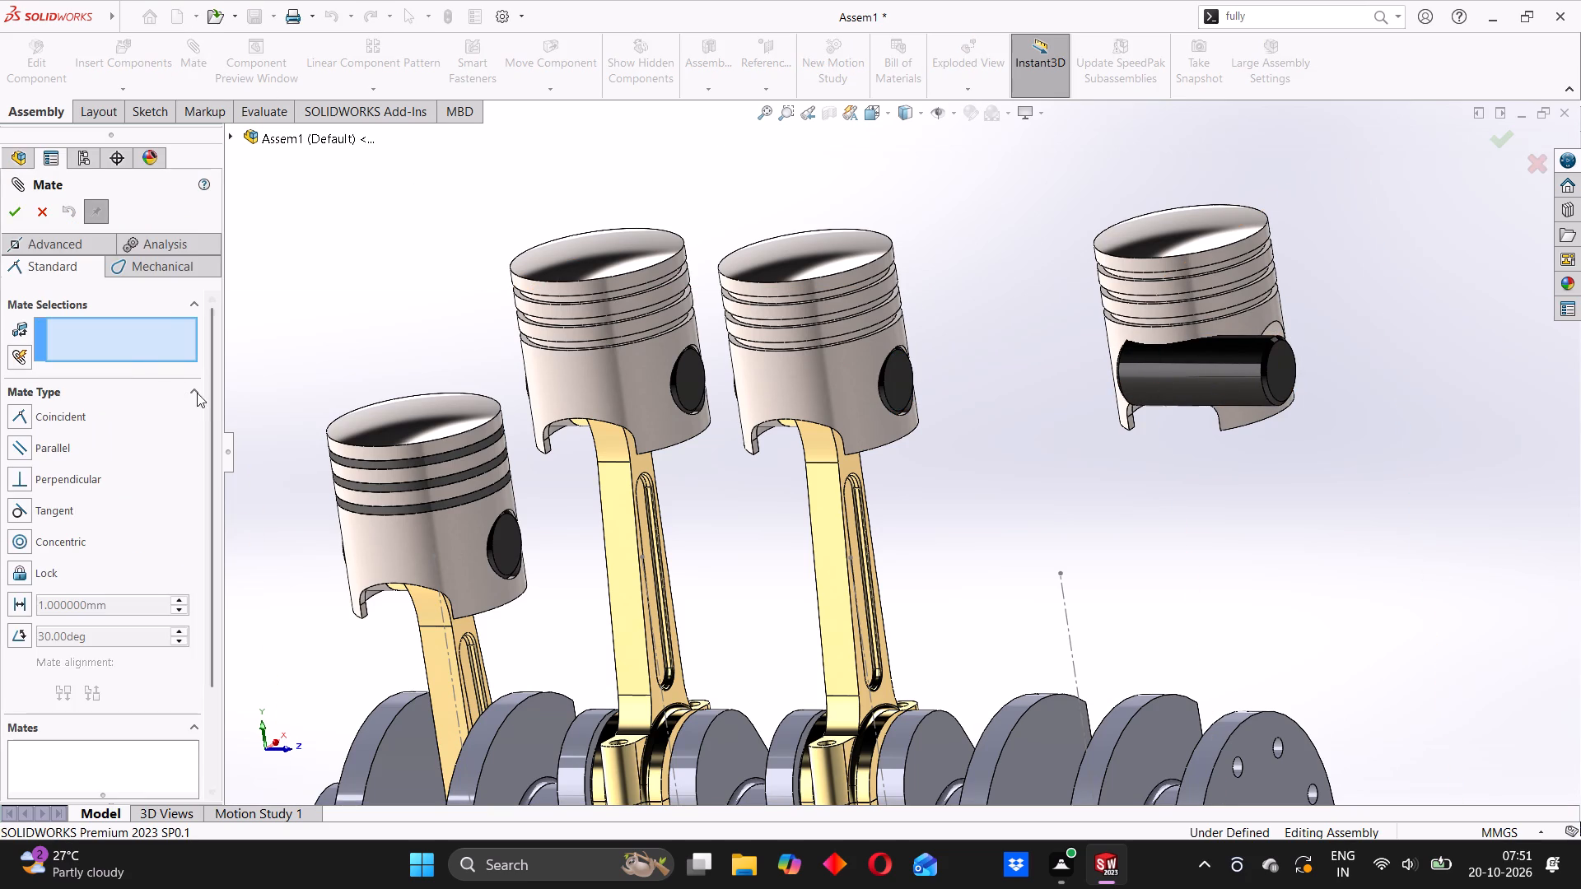
click(226, 130)
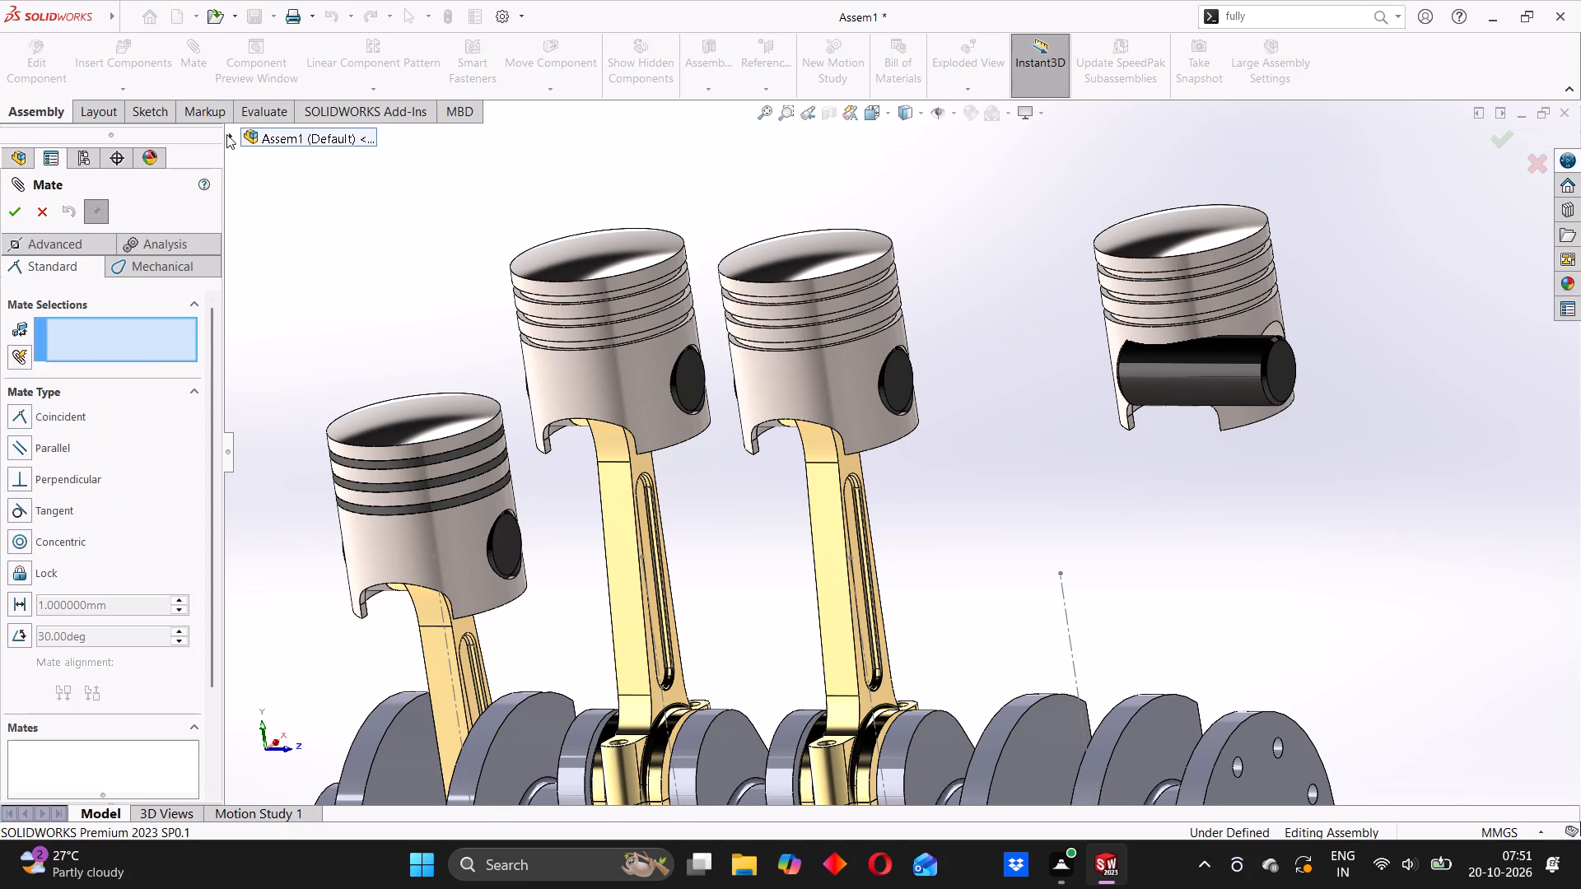
click(229, 134)
scroll(280, 397, down, 3)
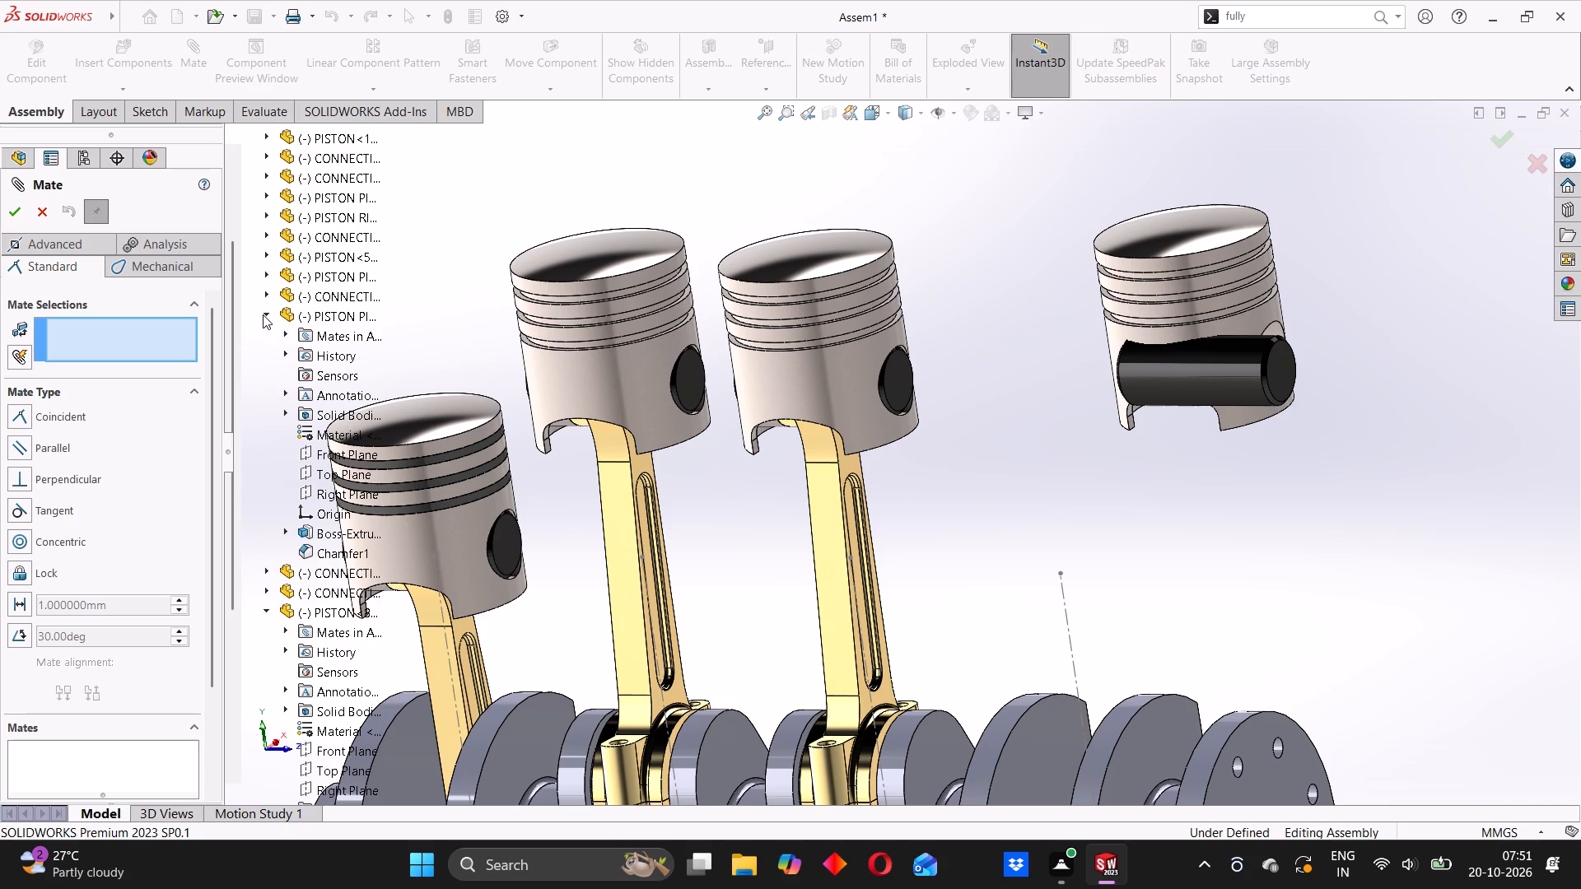
click(263, 314)
scroll(318, 425, down, 4)
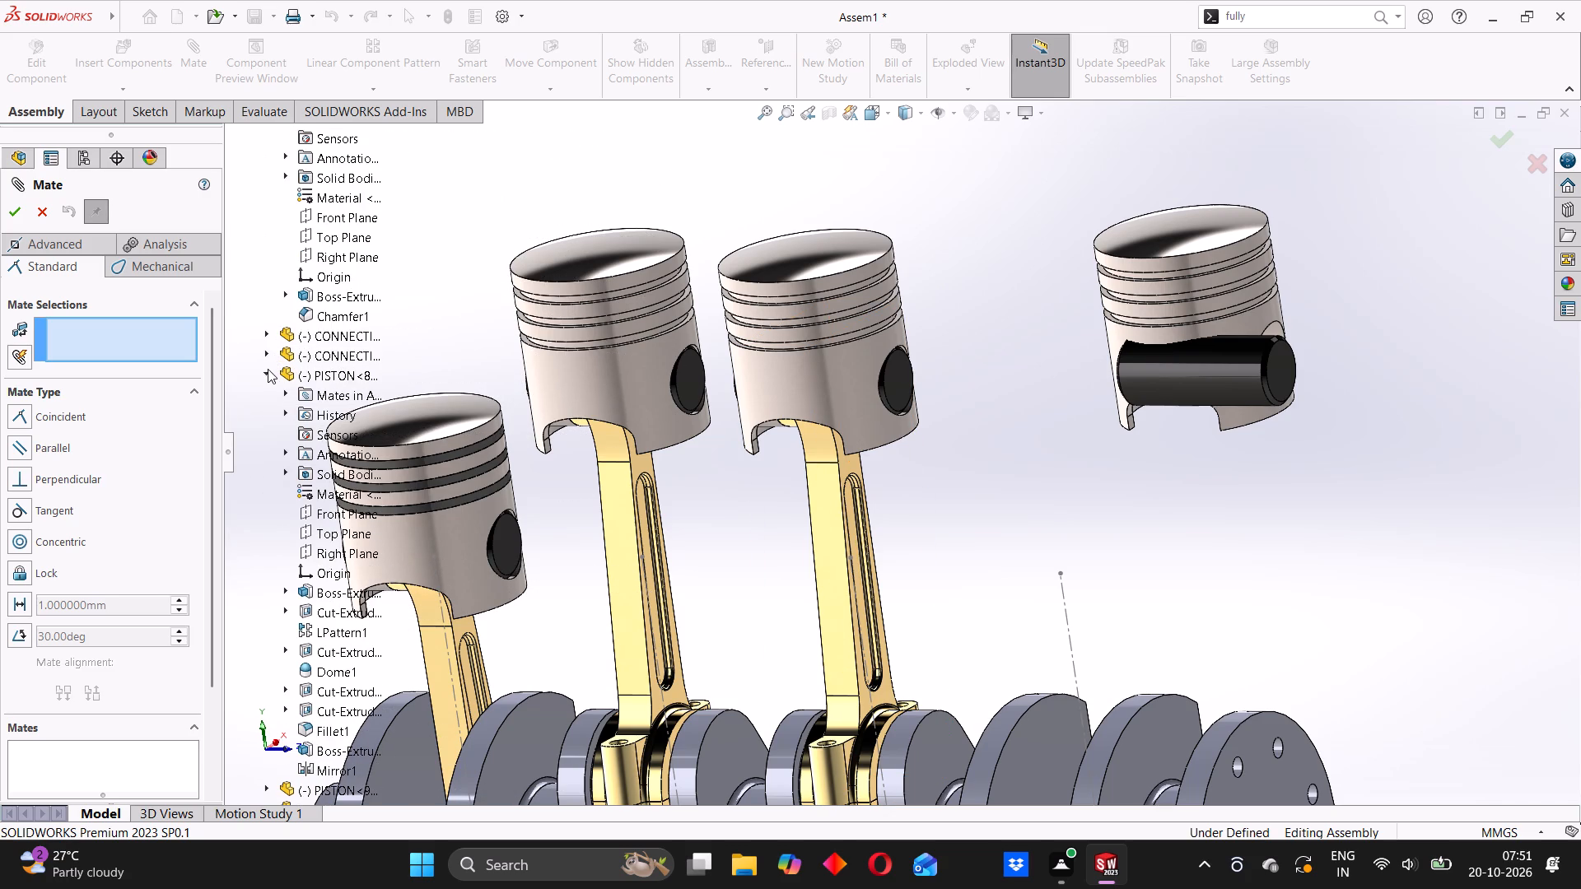
click(268, 369)
click(265, 397)
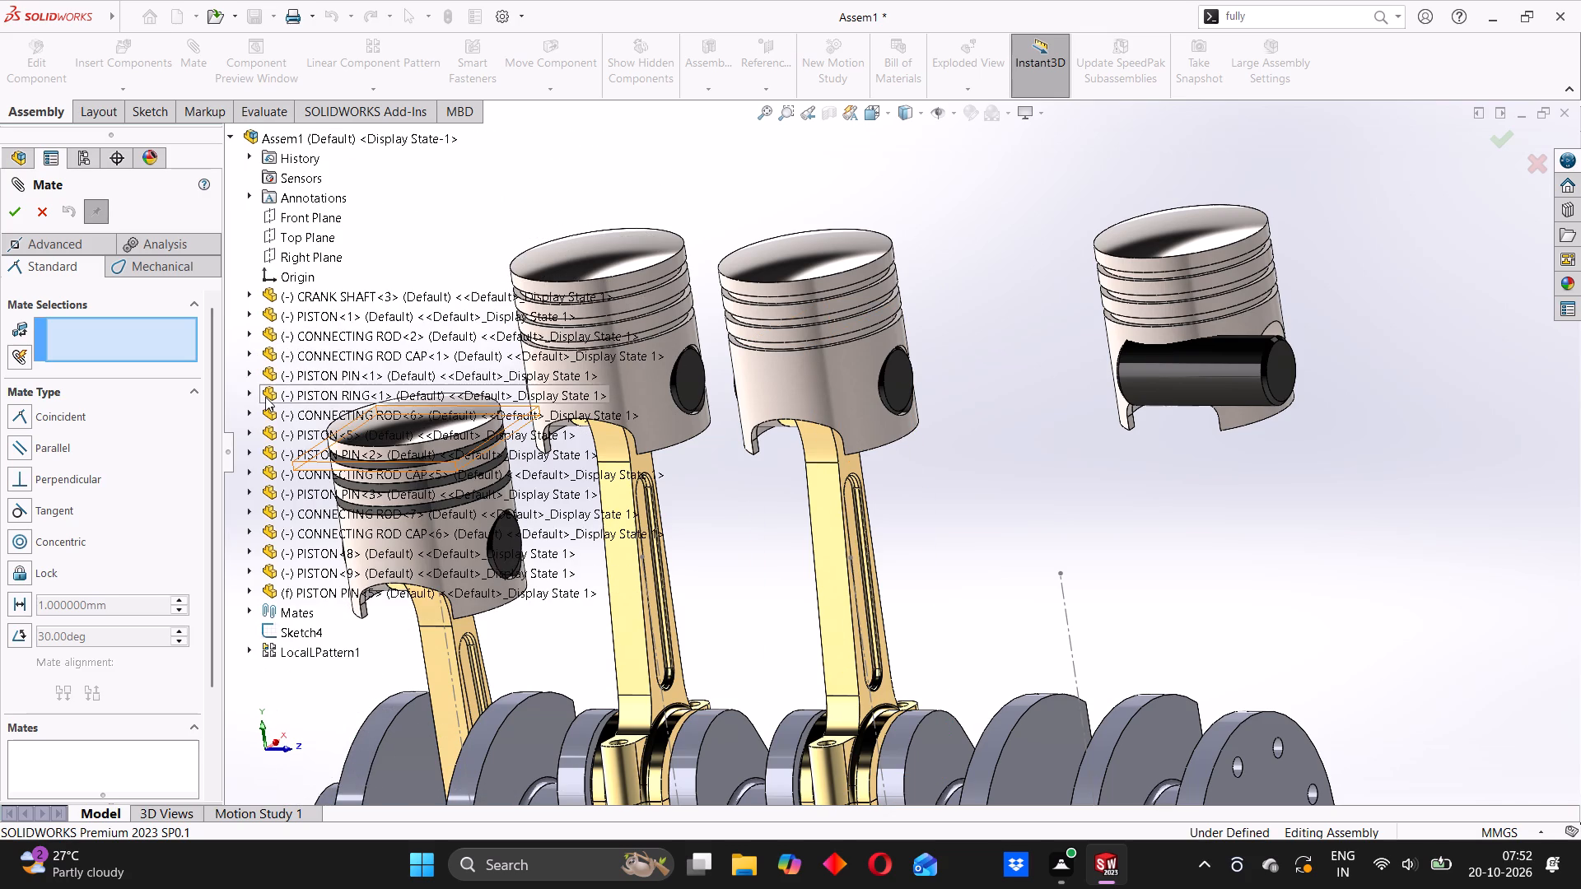
click(251, 591)
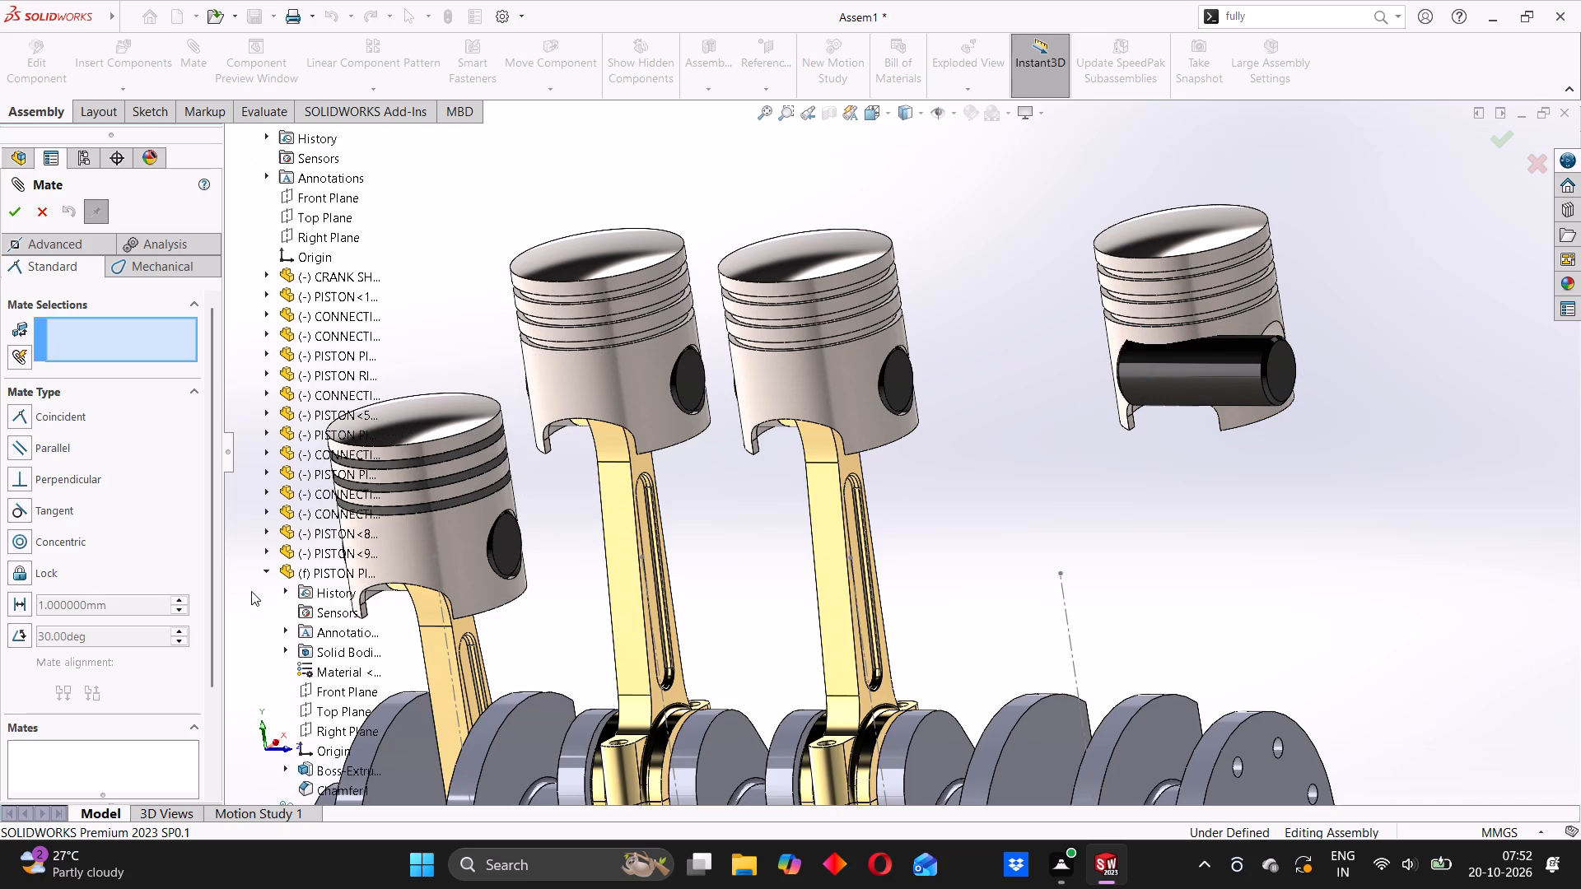
scroll(314, 603, down, 4)
click(330, 634)
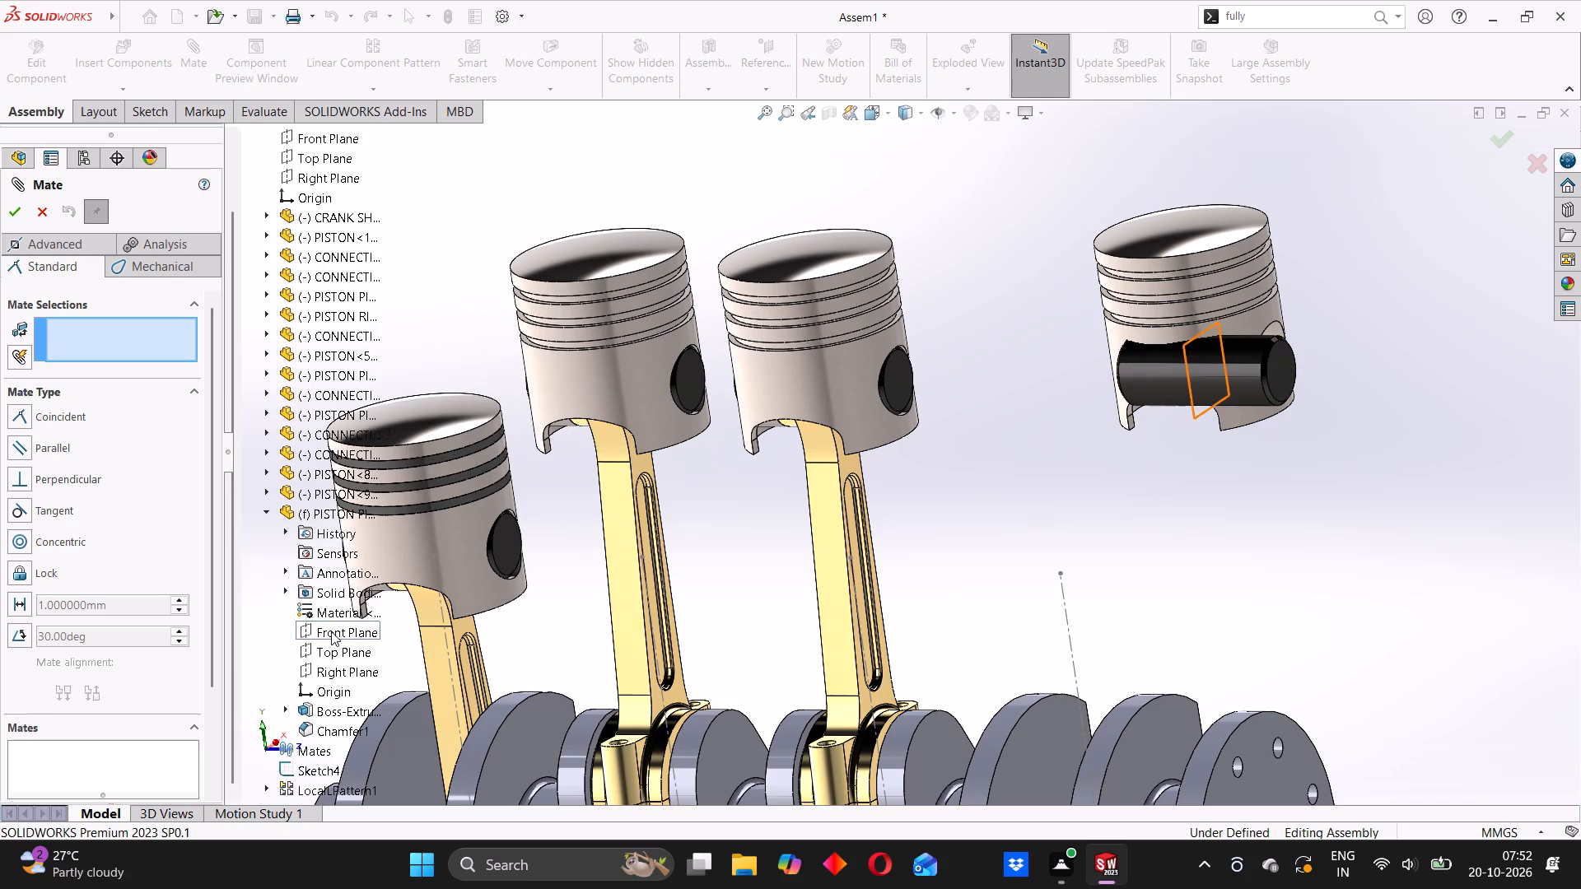
click(267, 491)
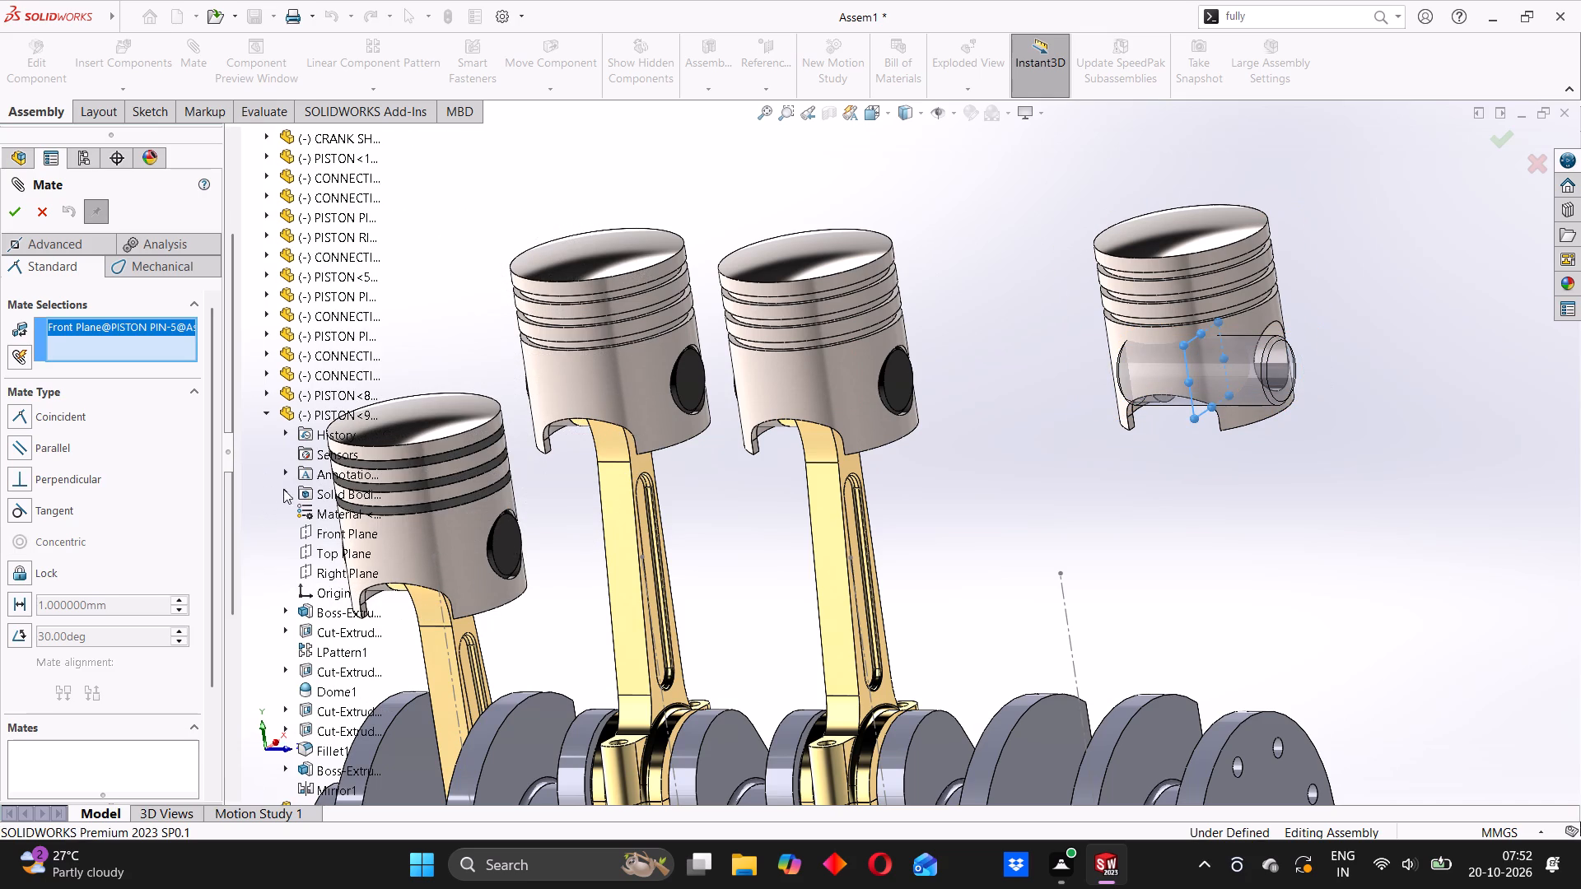
click(319, 533)
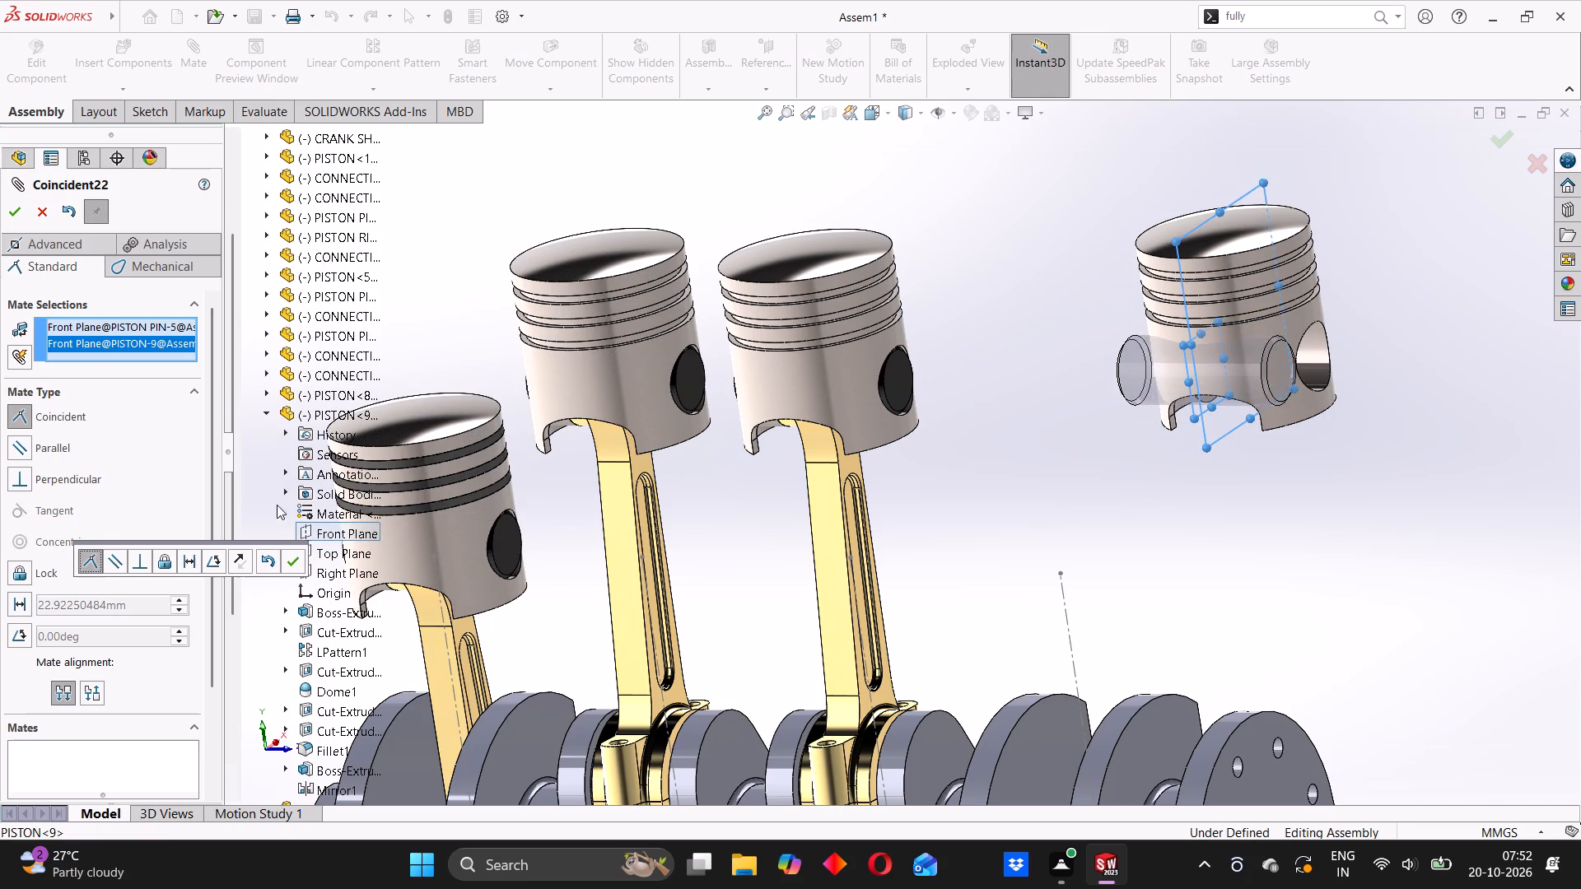
click(21, 206)
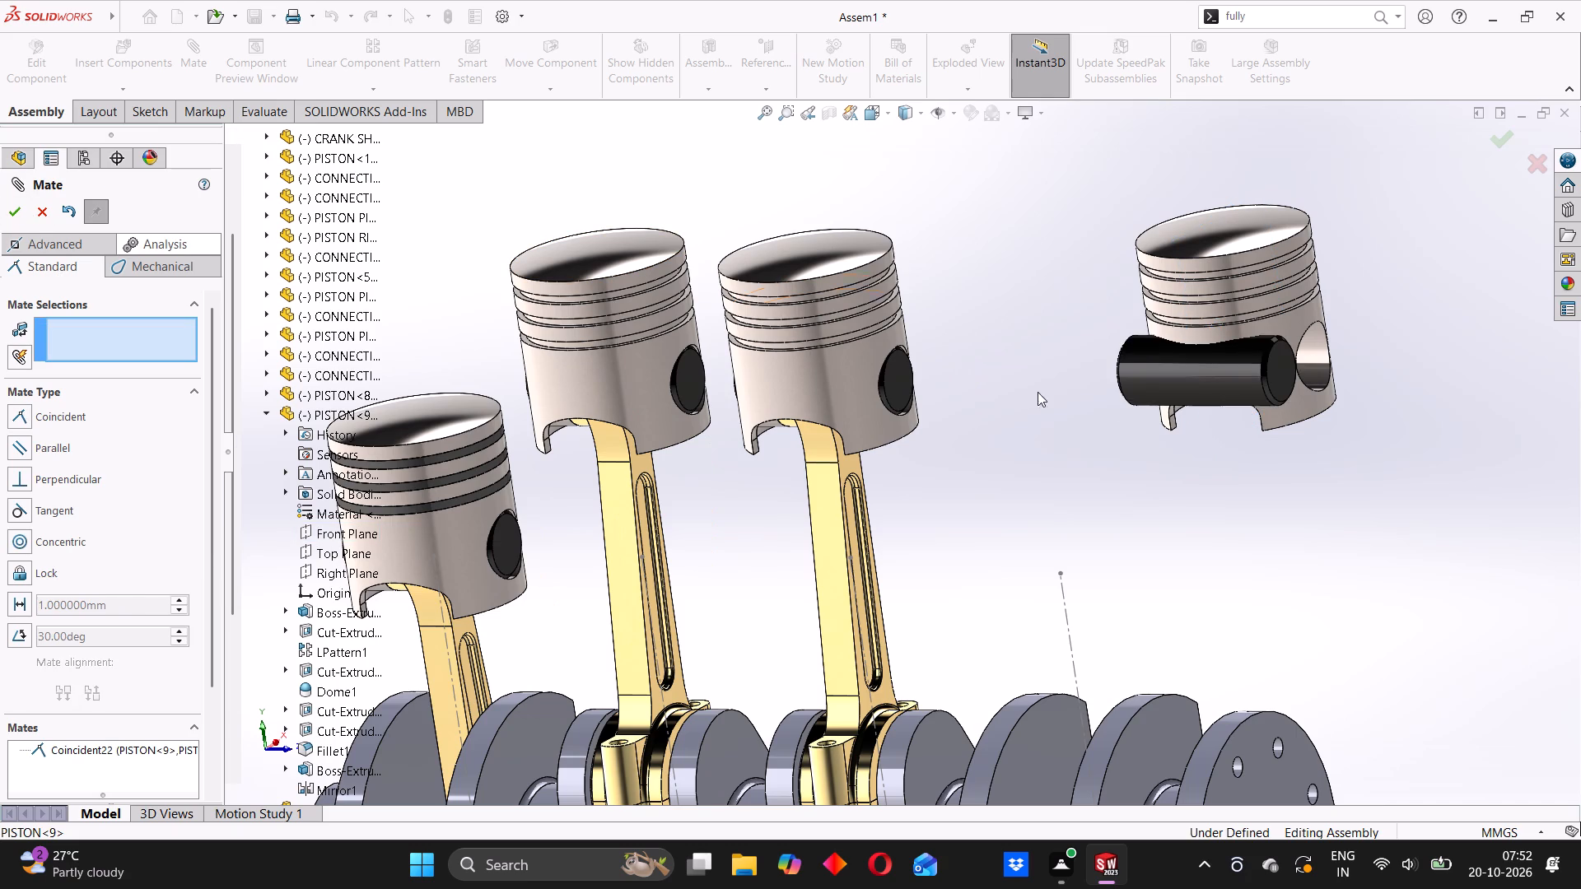
Add a concentric mate between the cylindrical face of PISTON PIN<5> and the pin bore of PISTON<9>.
click(1222, 372)
click(1319, 355)
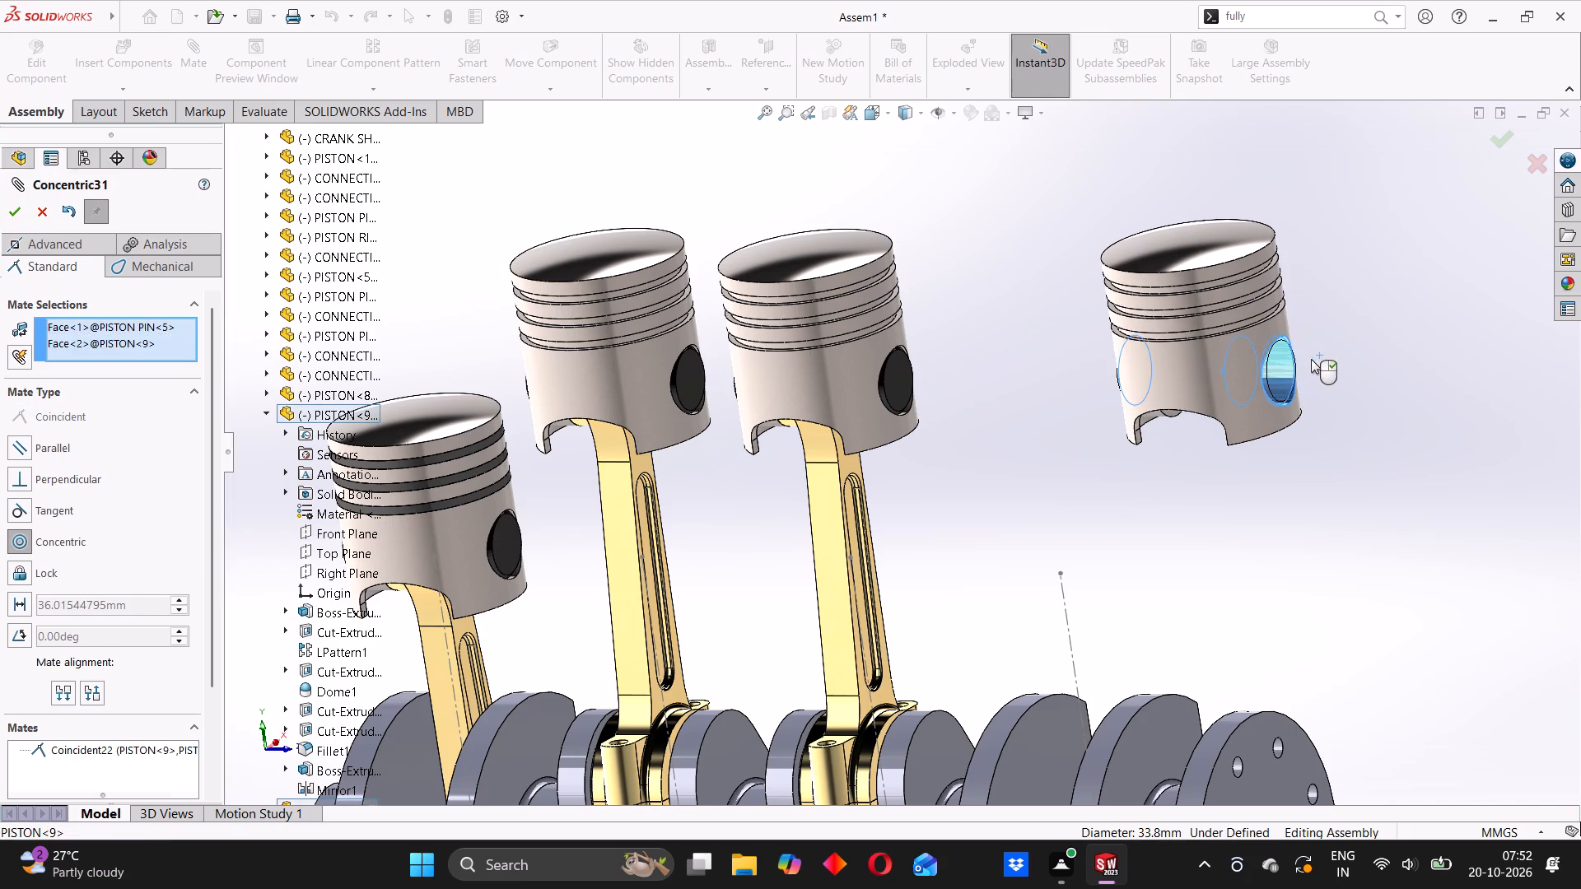
click(1559, 336)
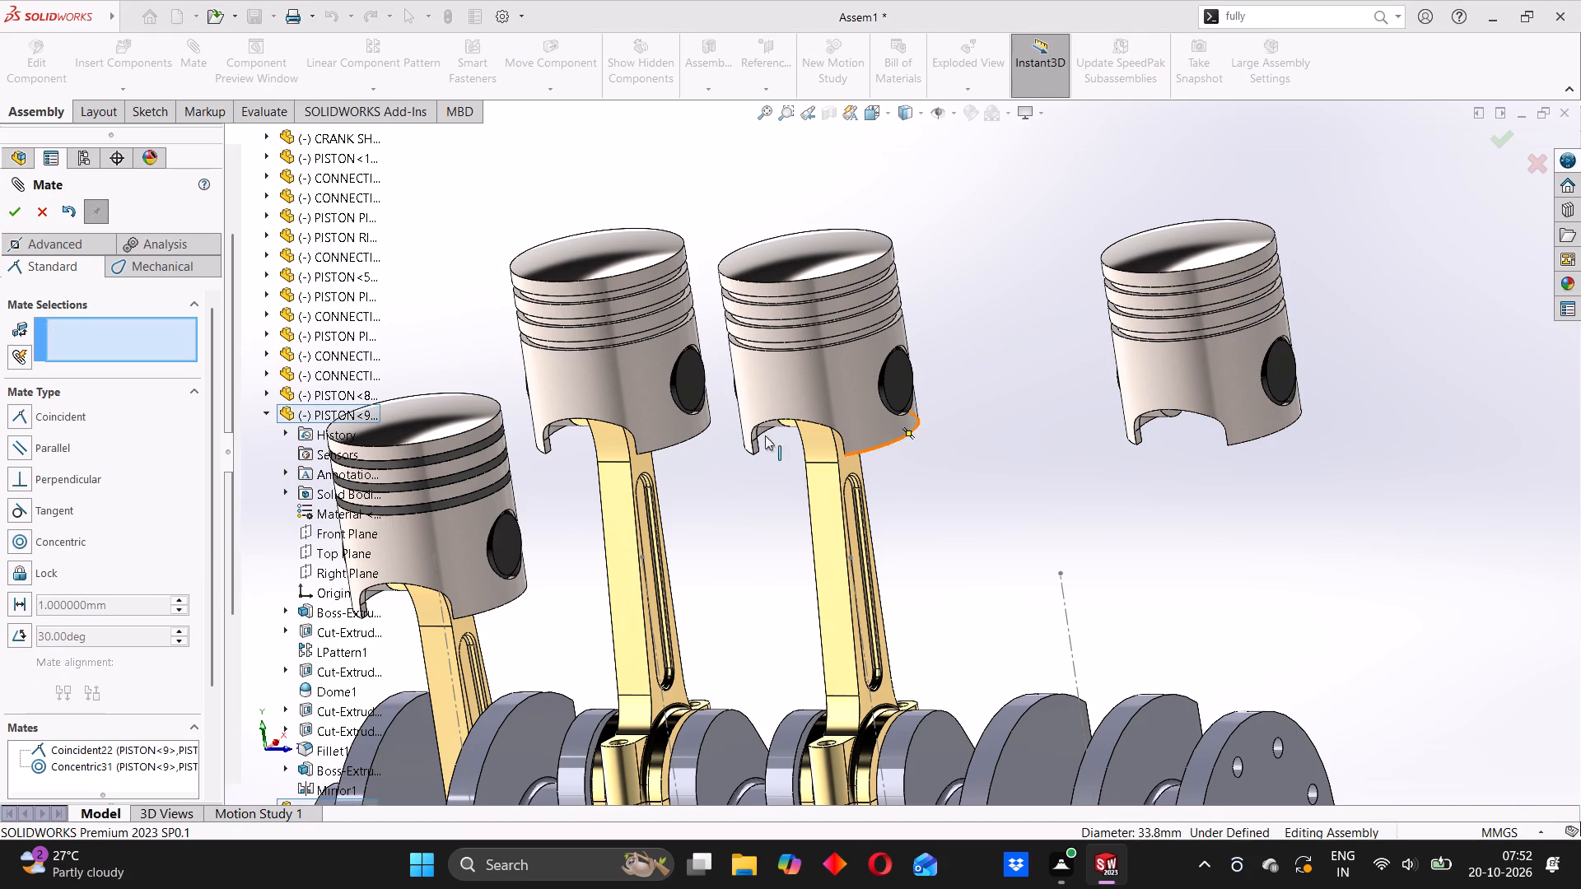
click(21, 211)
Copy CONNECTING ROD<7> and place the copy below the fourth piston, near the crankshaft's flange end.
ctrl+drag(818, 501, 837, 505)
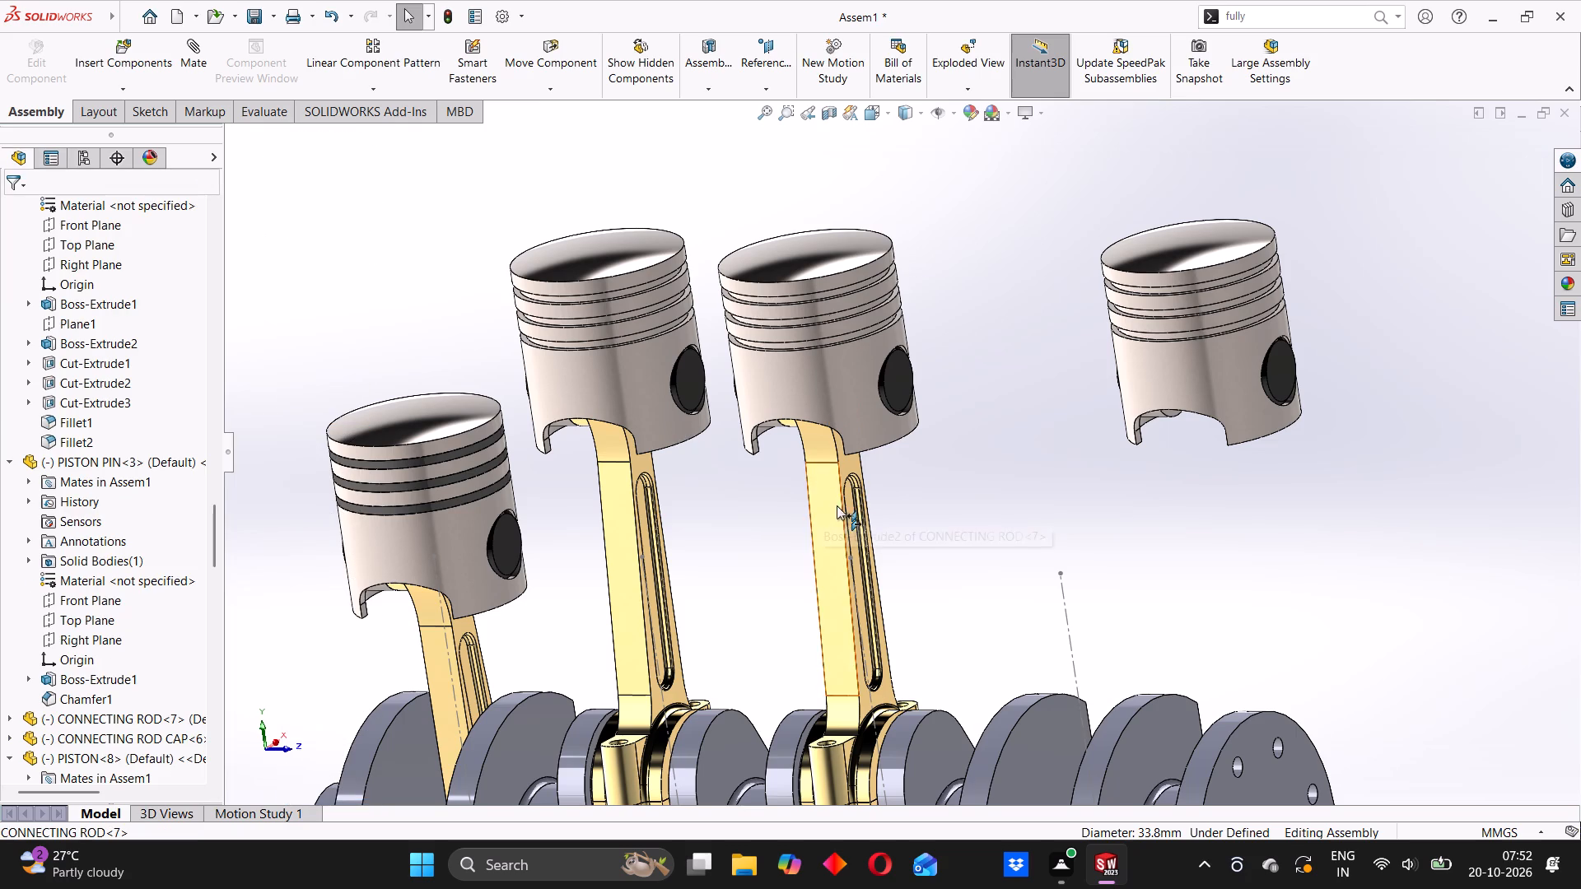
ctrl+drag(837, 505, 1147, 538)
scroll(1140, 537, up, 3)
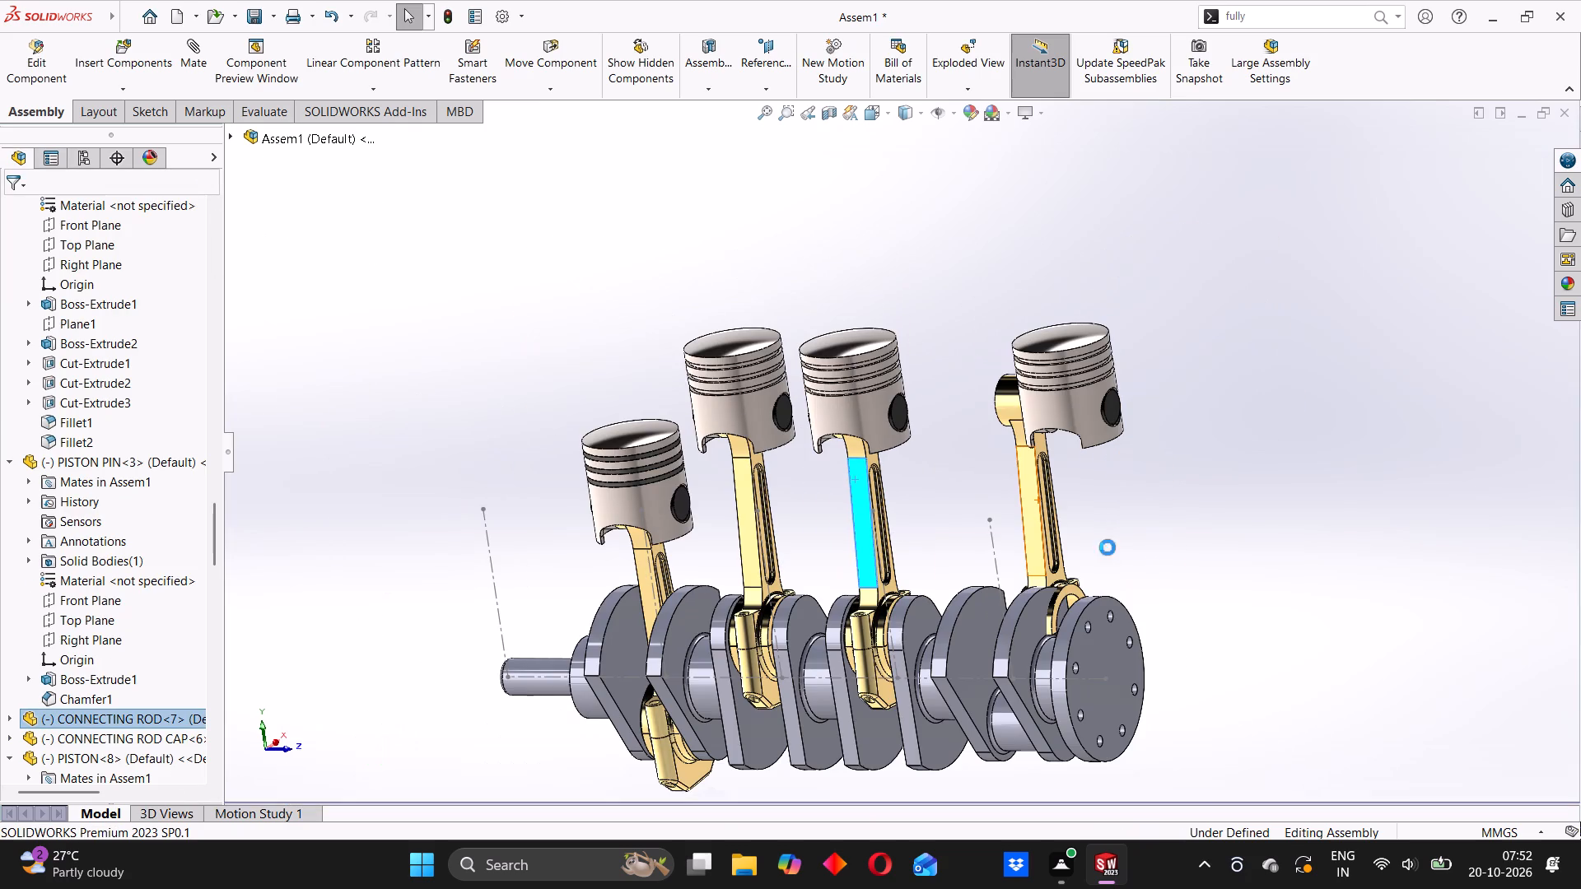
Copy CONNECTING ROD CAP<6> and place the copy near the crankshaft's flange, below the copied connecting rod.
scroll(879, 678, down, 4)
ctrl+drag(891, 642, 958, 643)
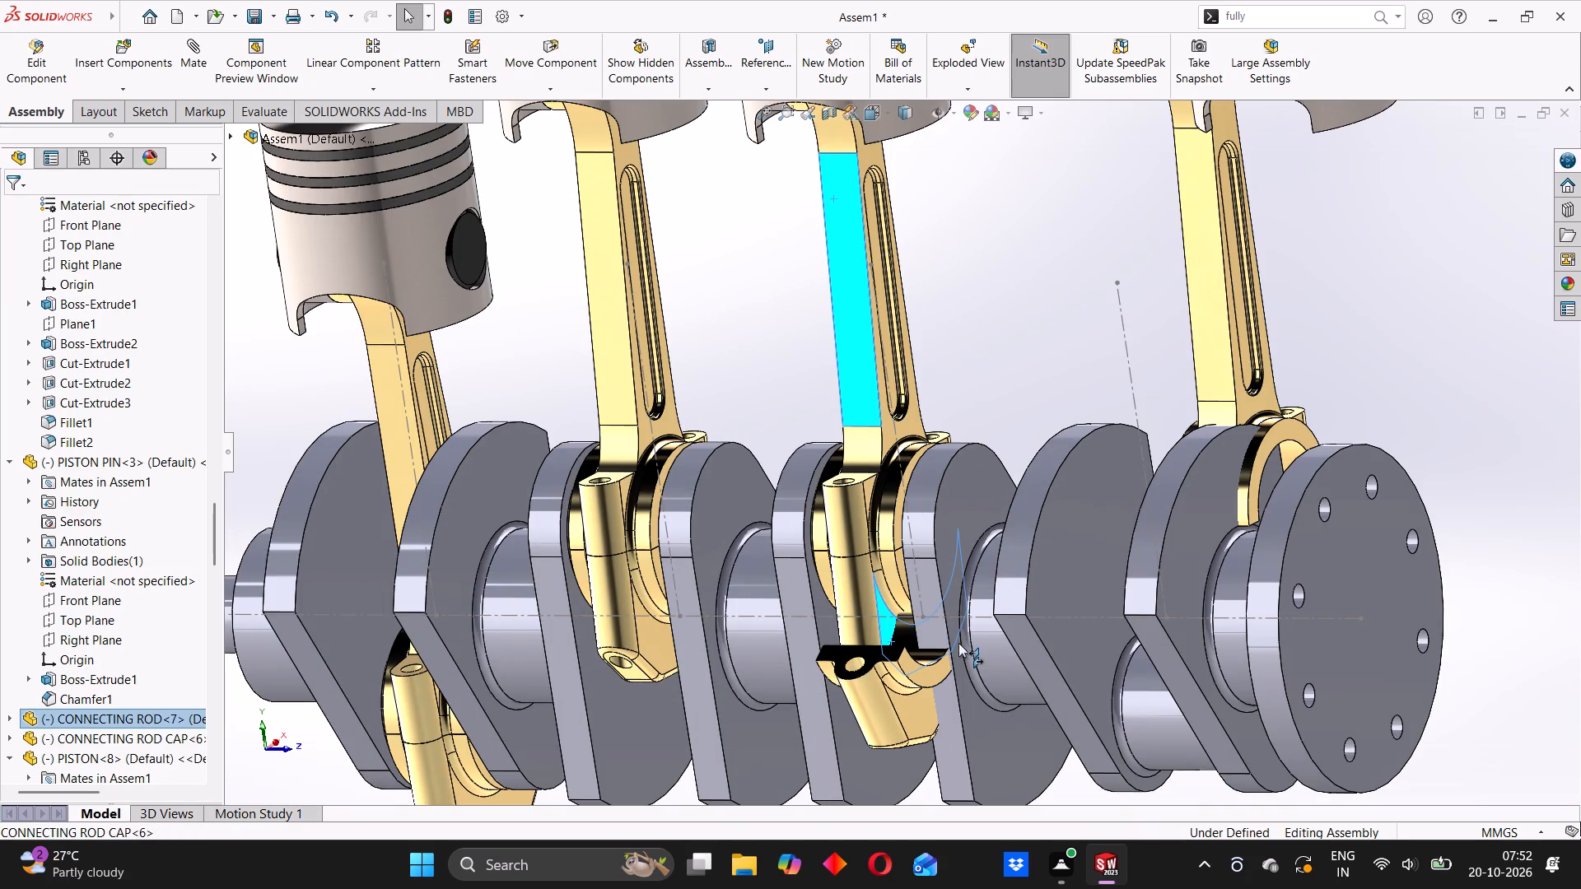
ctrl+drag(958, 643, 1251, 569)
Move the copied connecting rod into the open space beside the engine, clear of the fourth piston and crankshaft.
scroll(1297, 415, up, 4)
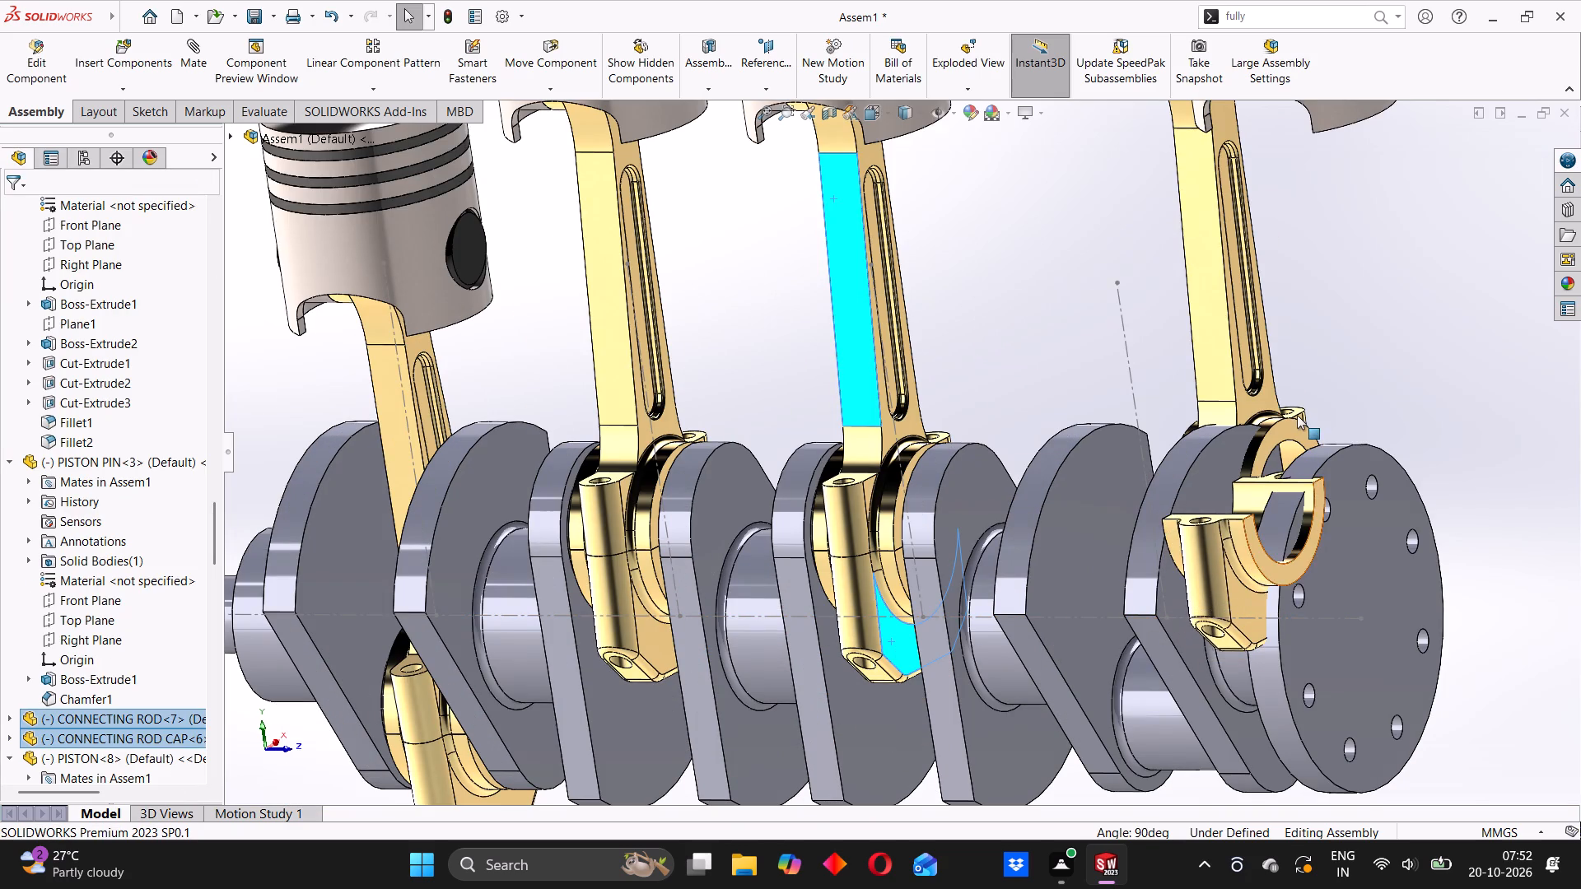
scroll(1297, 415, up, 1)
middle_drag(1126, 416, 1064, 426)
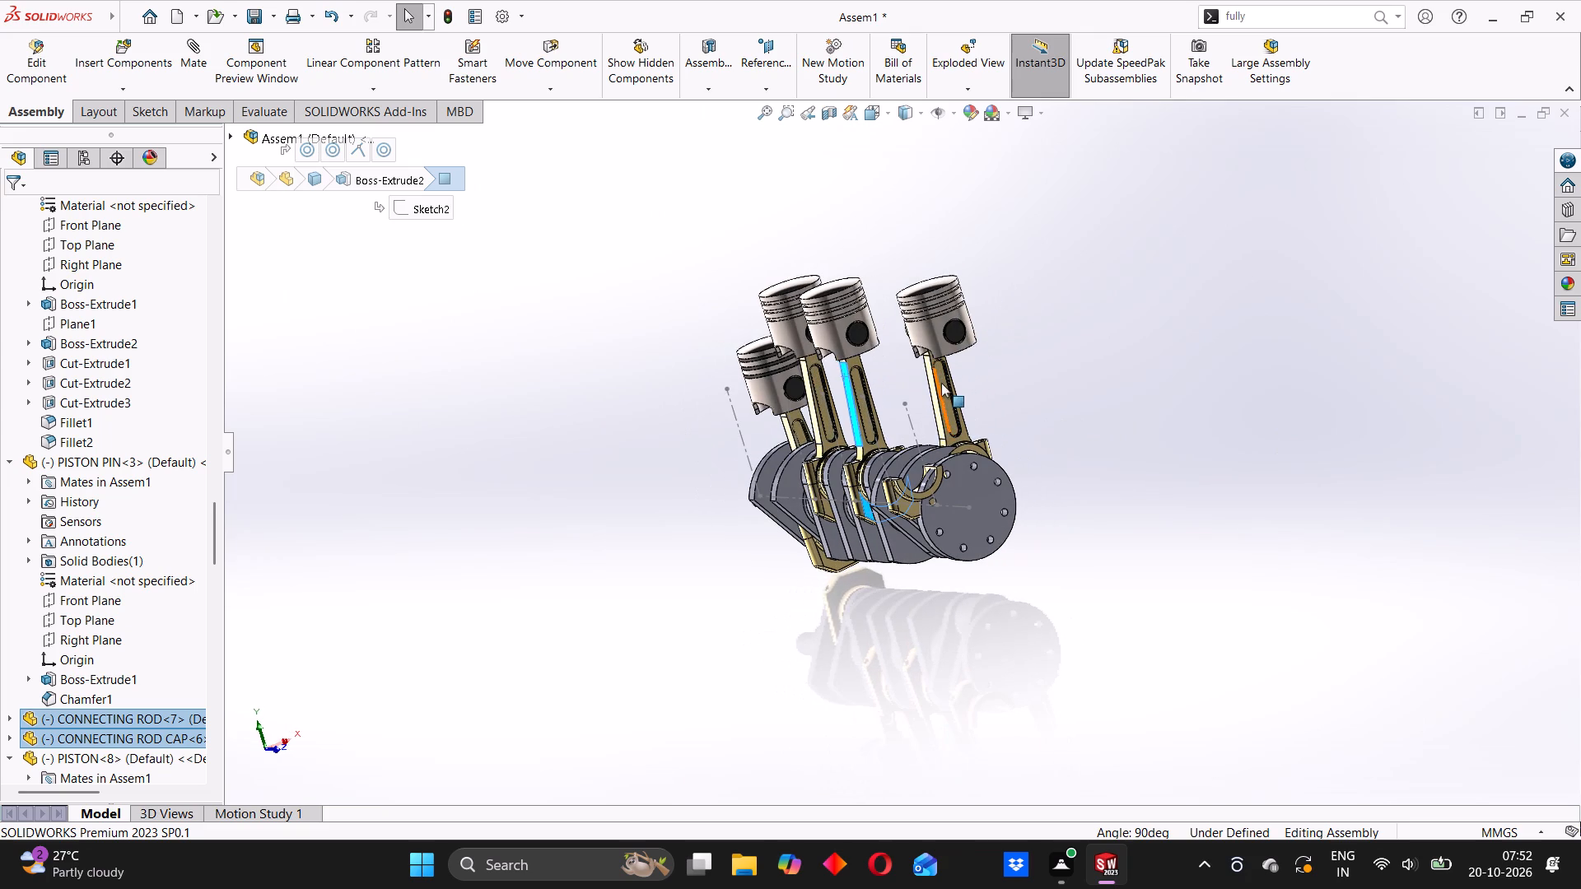
drag(943, 387, 1133, 375)
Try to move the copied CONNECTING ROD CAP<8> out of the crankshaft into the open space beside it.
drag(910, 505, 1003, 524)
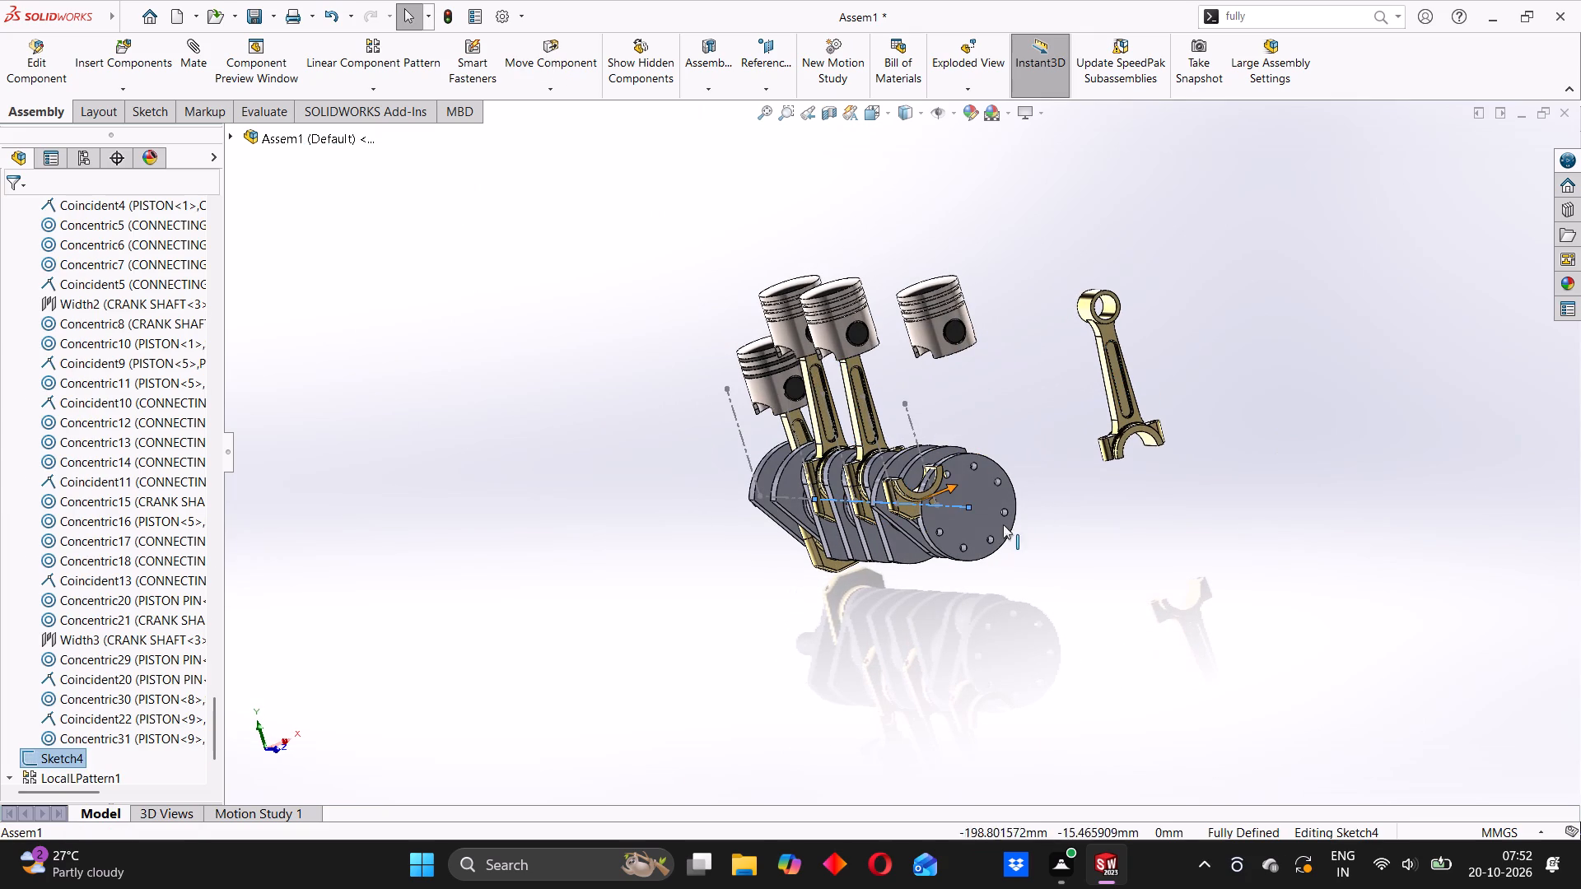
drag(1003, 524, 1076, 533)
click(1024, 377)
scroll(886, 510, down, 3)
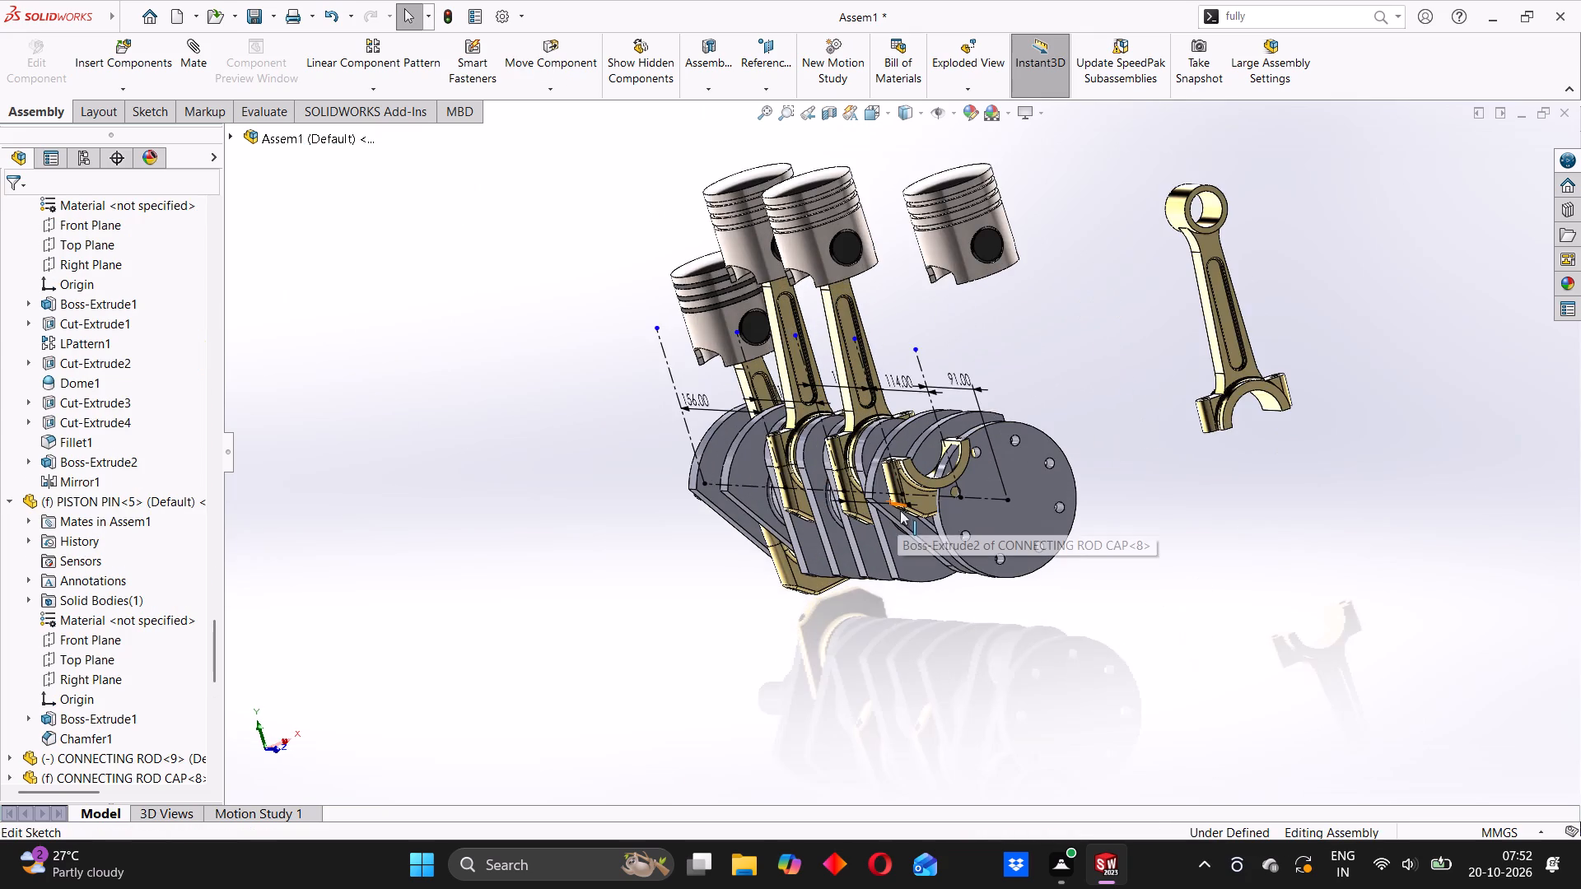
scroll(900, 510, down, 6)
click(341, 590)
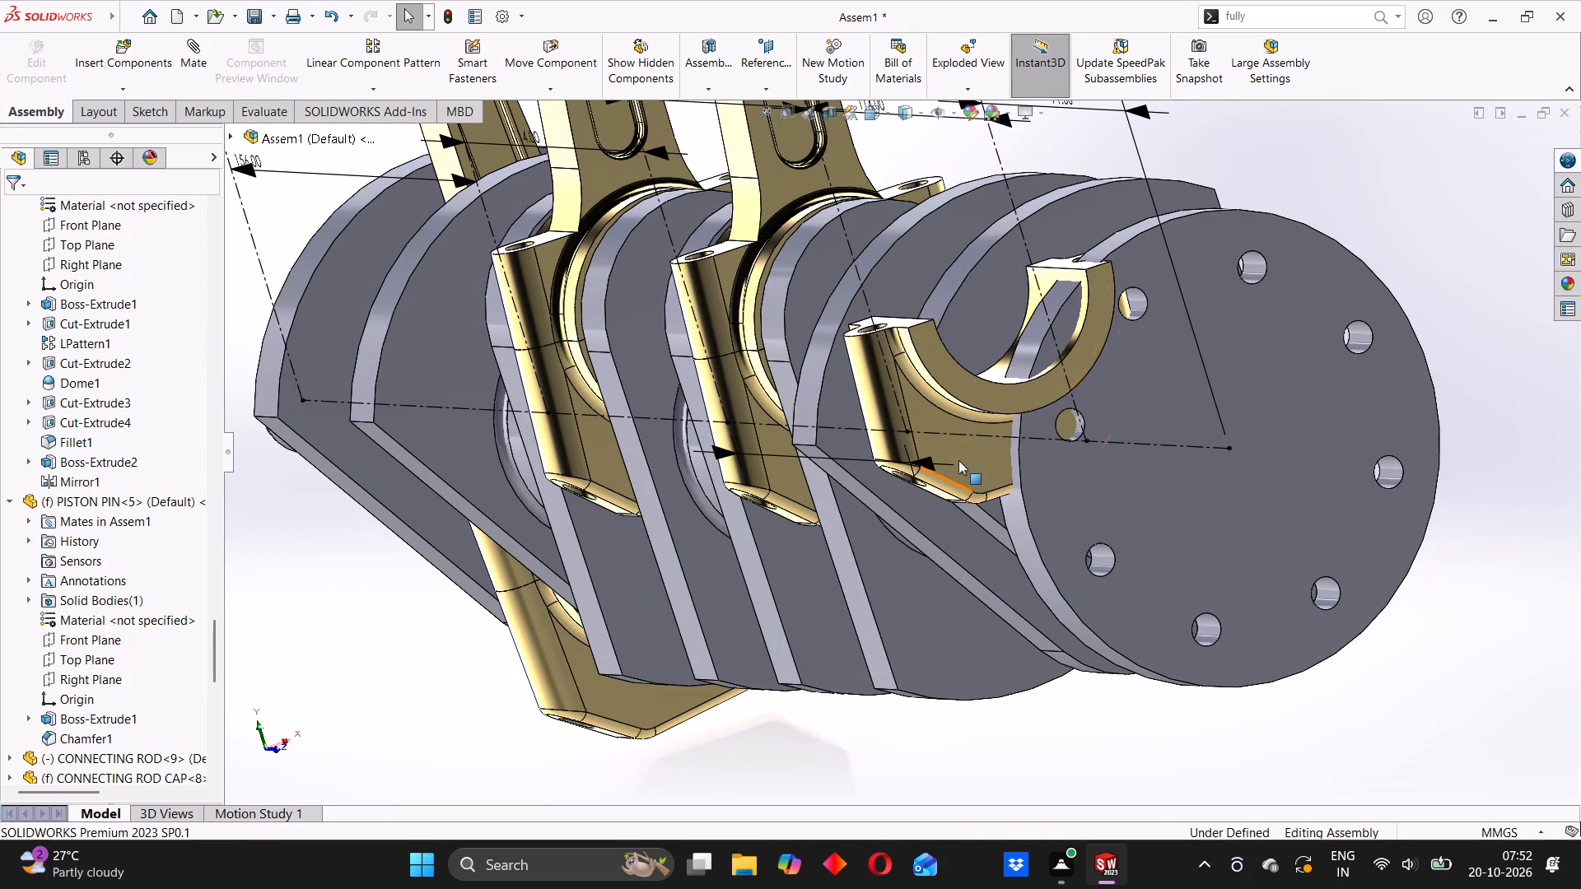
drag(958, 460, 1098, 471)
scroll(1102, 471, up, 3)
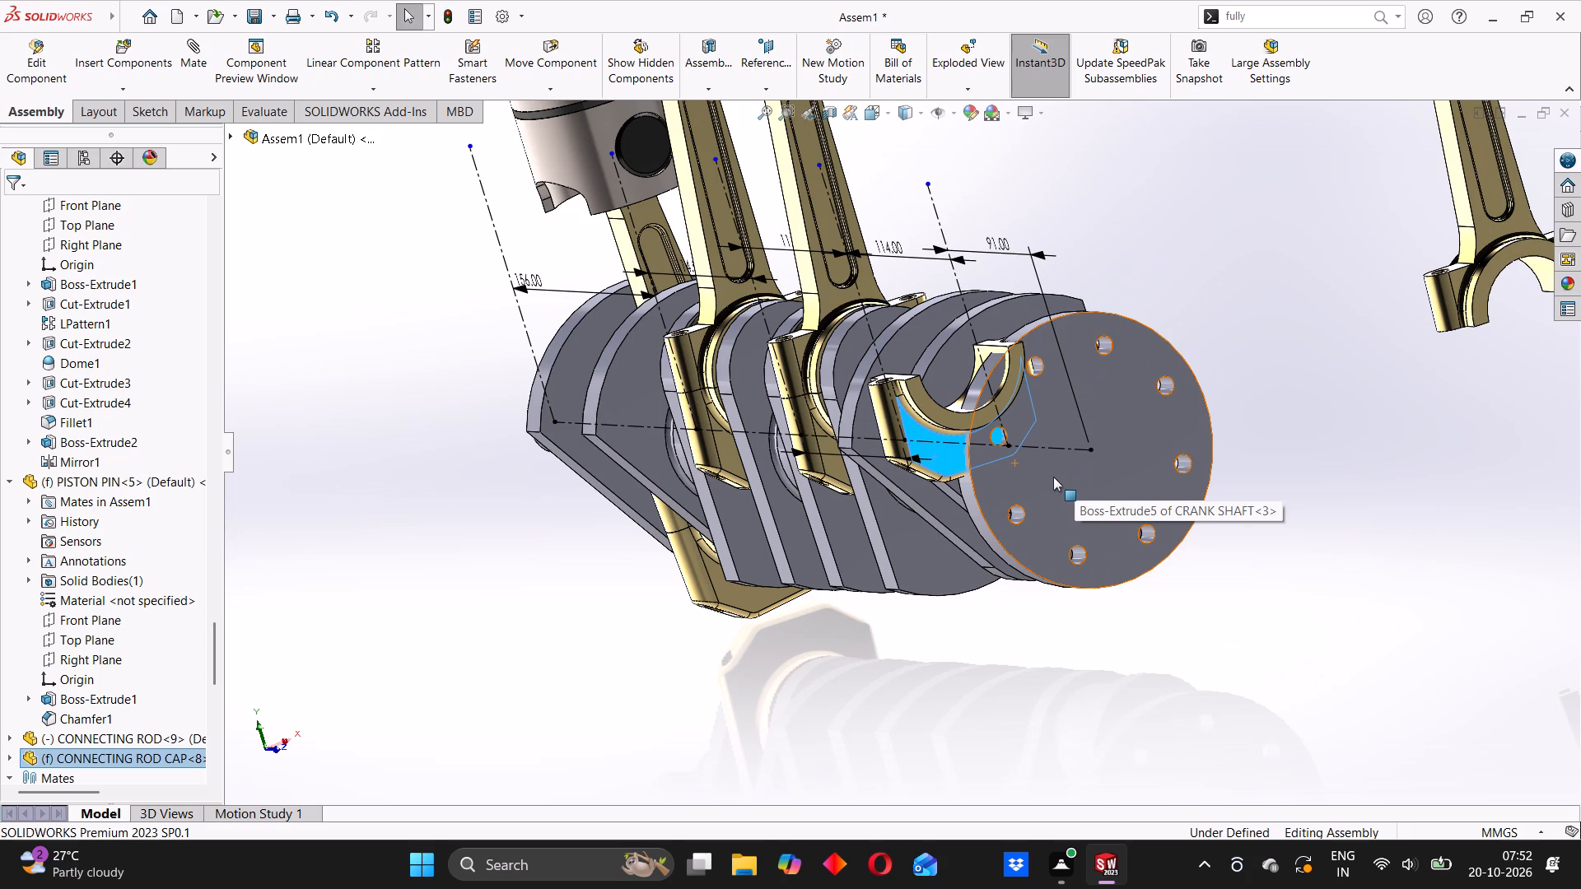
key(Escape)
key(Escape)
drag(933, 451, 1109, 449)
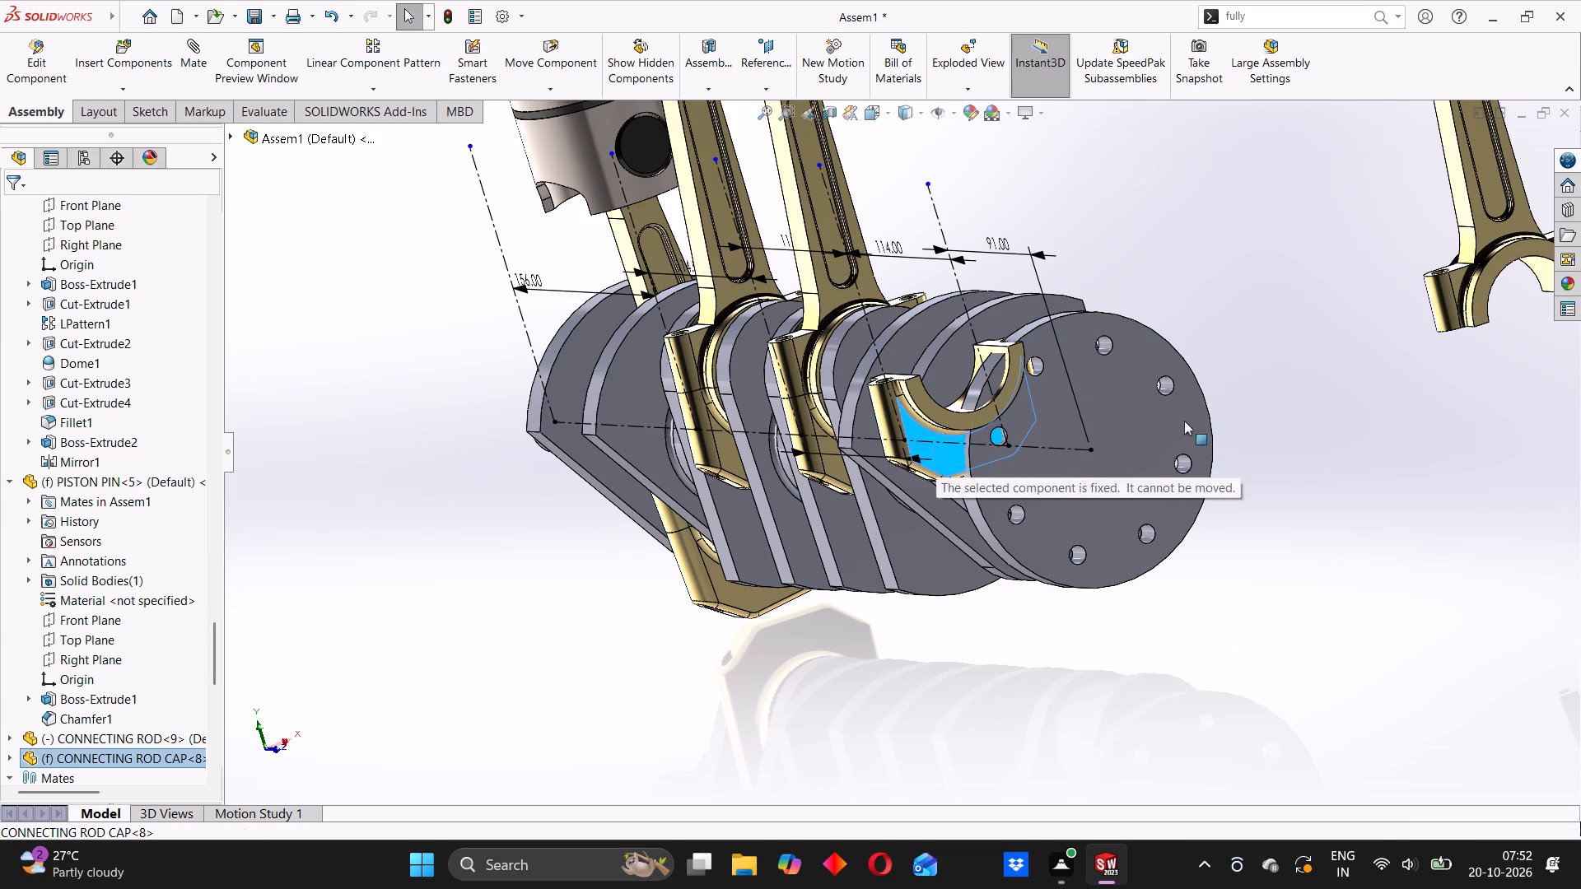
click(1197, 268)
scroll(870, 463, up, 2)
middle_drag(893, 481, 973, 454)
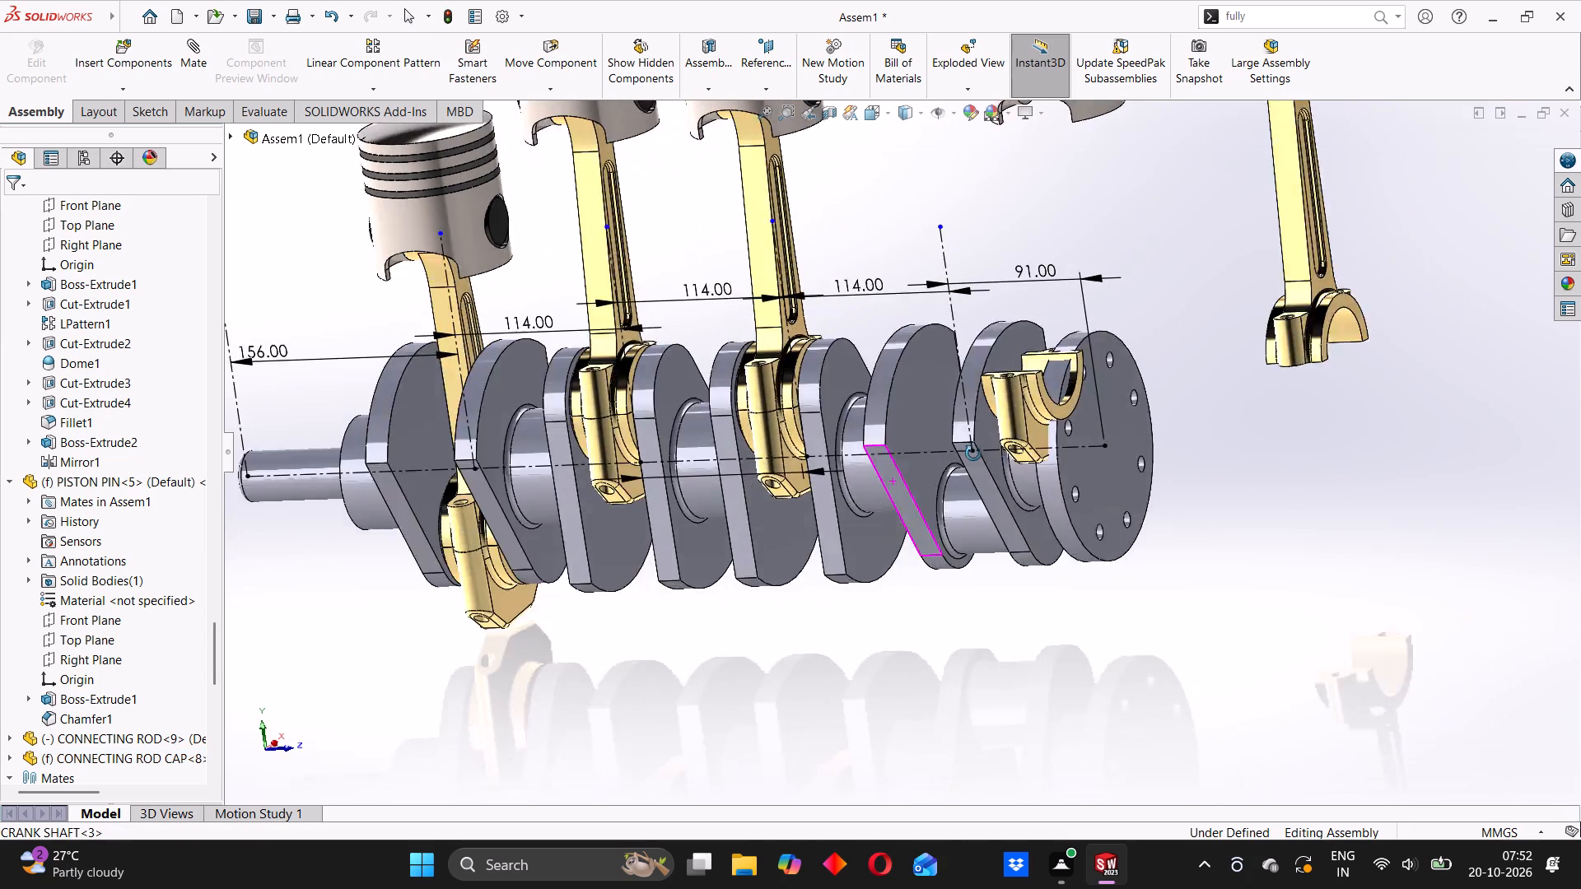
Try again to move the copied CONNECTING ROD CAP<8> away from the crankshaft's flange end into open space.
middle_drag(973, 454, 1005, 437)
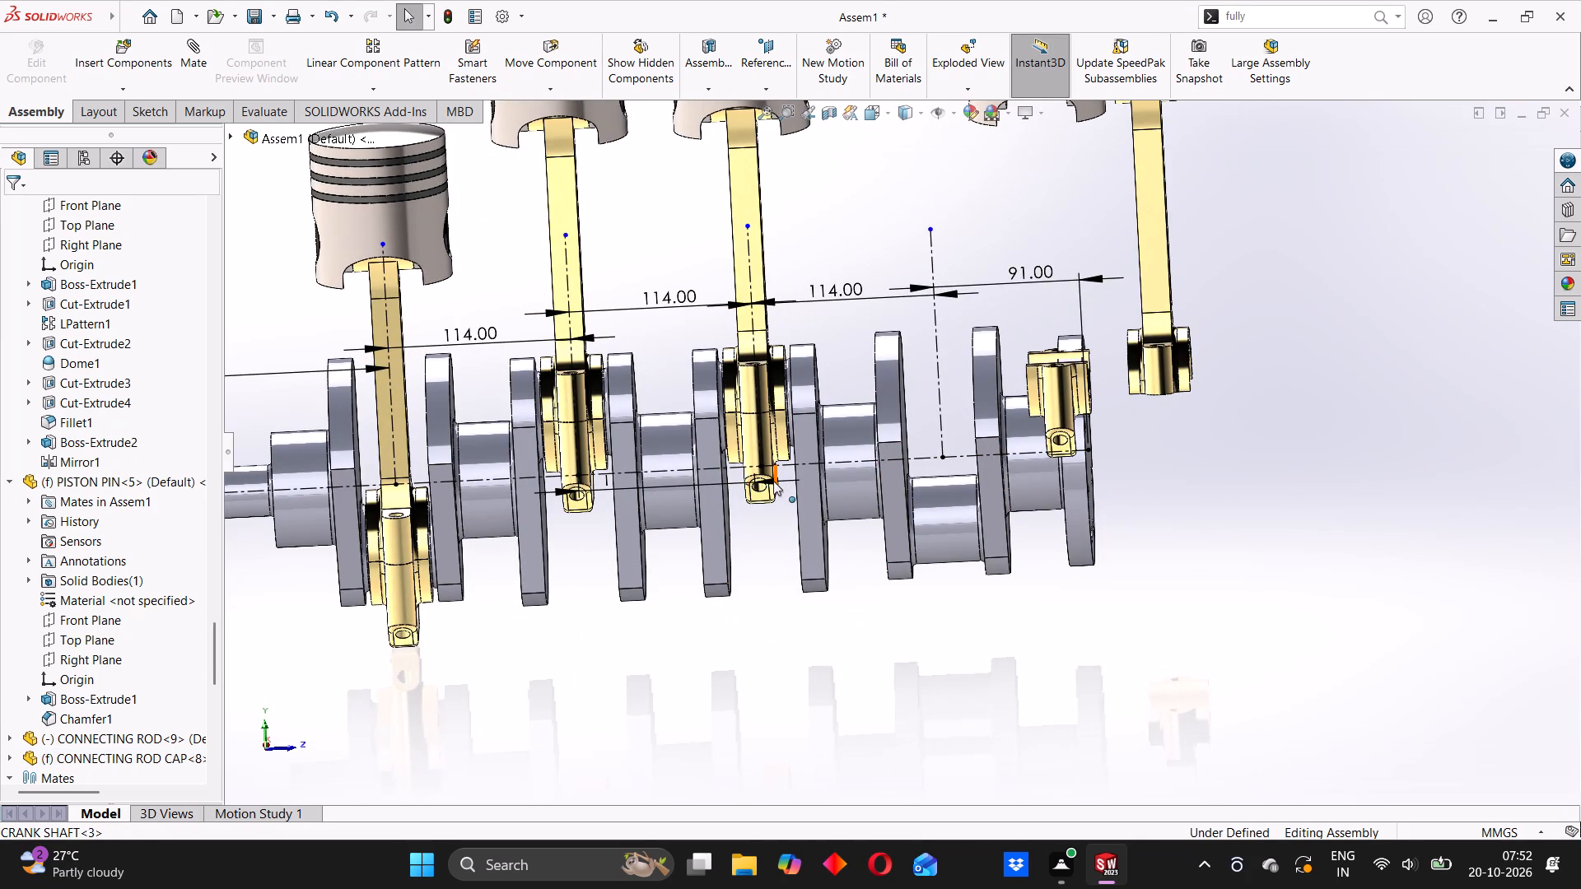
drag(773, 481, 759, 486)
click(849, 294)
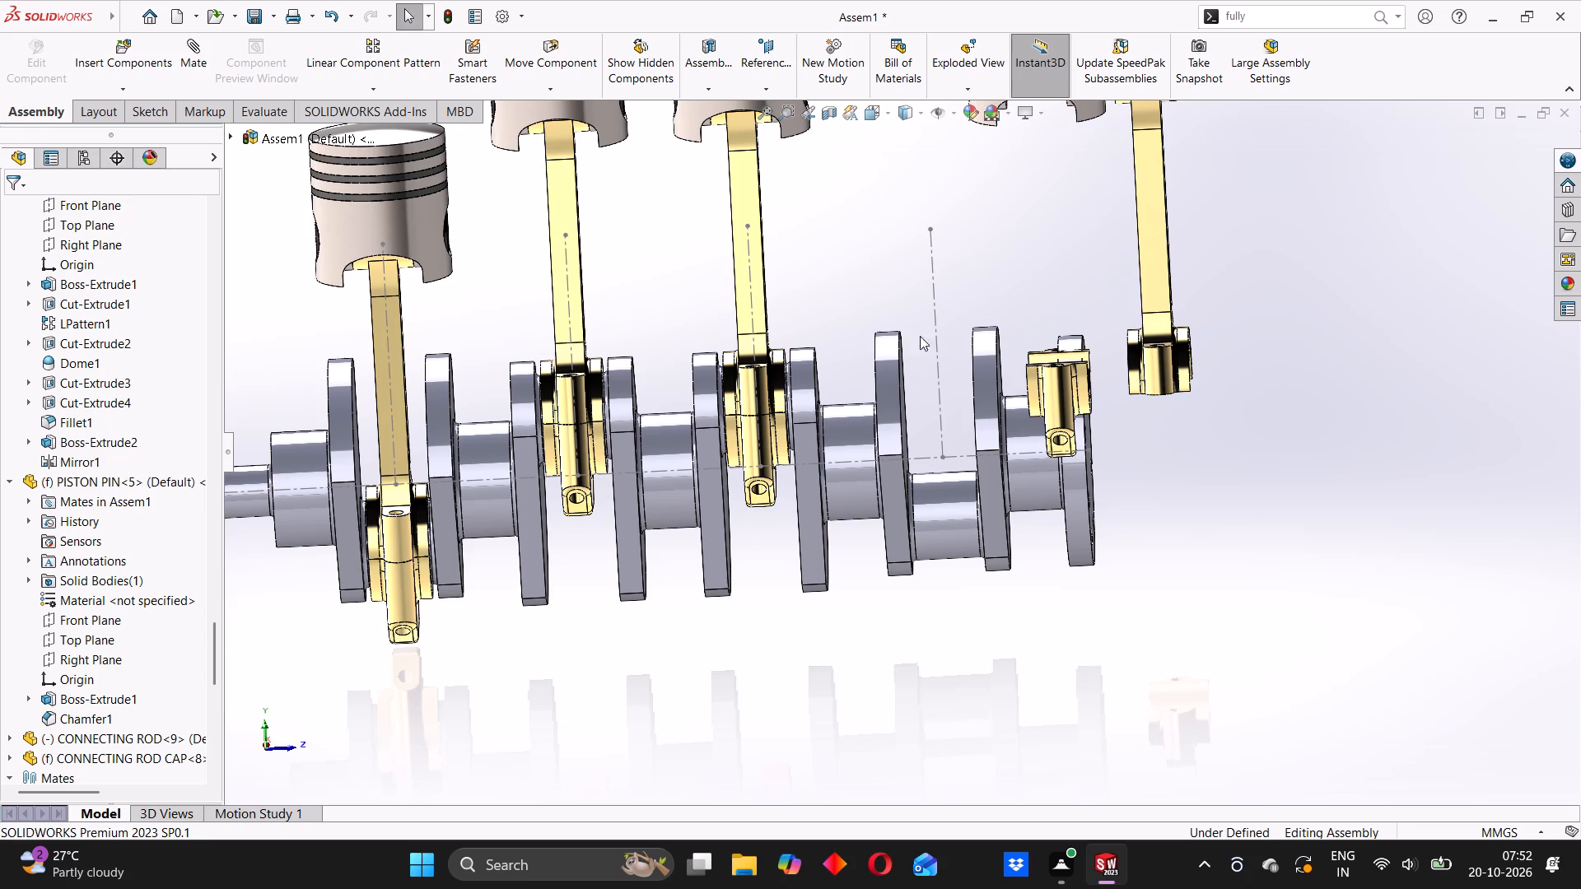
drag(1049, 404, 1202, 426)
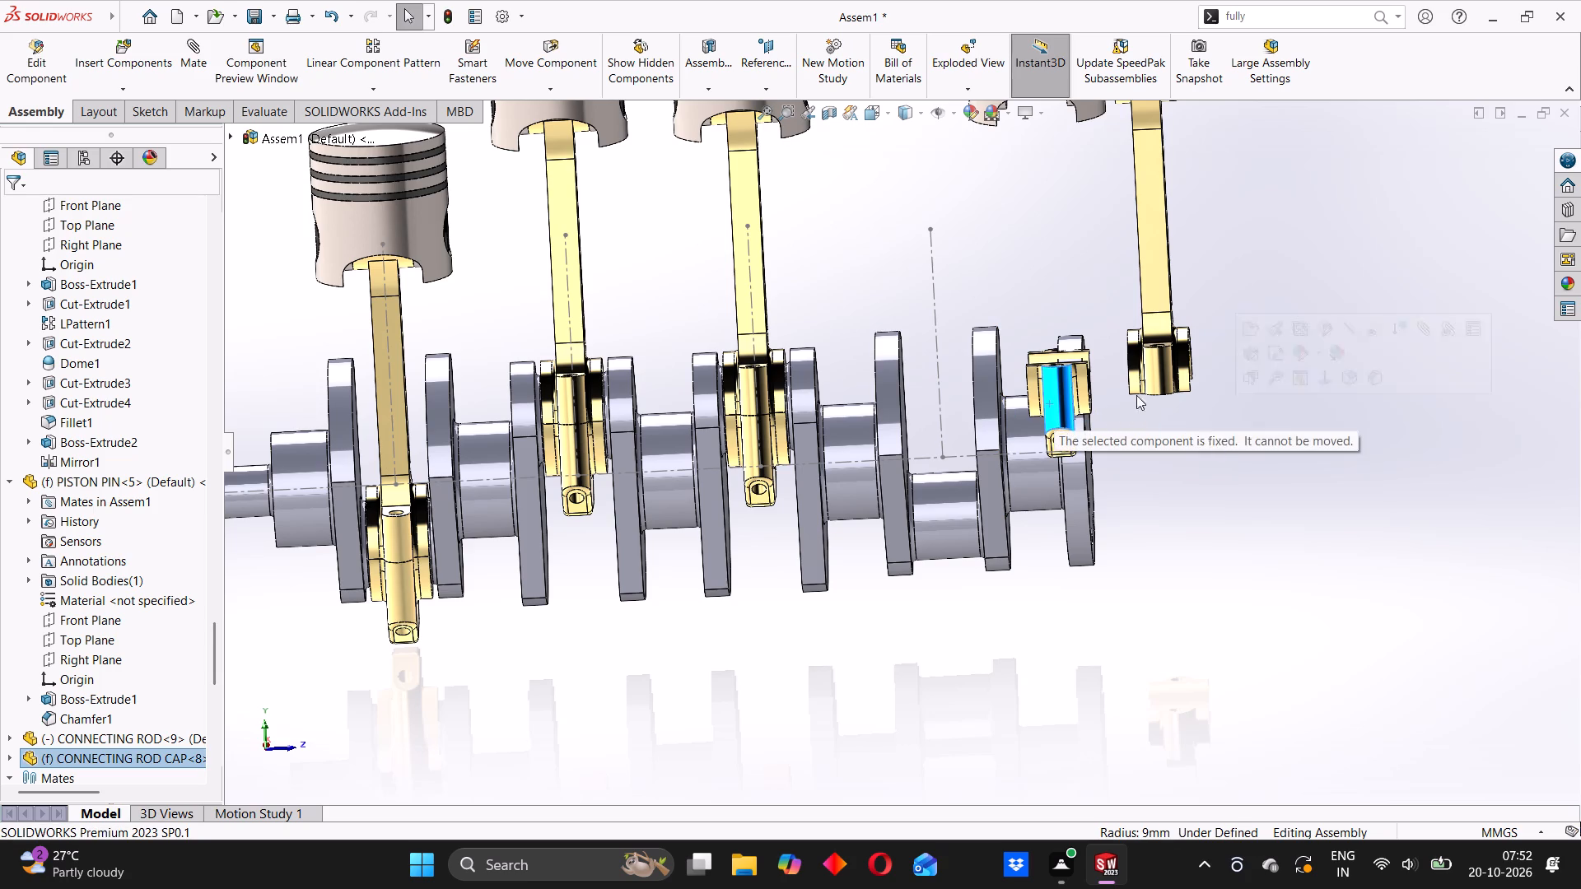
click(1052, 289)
Add a concentric mate between a bolt hole of CONNECTING ROD CAP<8> and the matching bolt hole of CONNECTING ROD<9>.
scroll(1077, 379, down, 2)
middle_drag(1076, 379, 1082, 537)
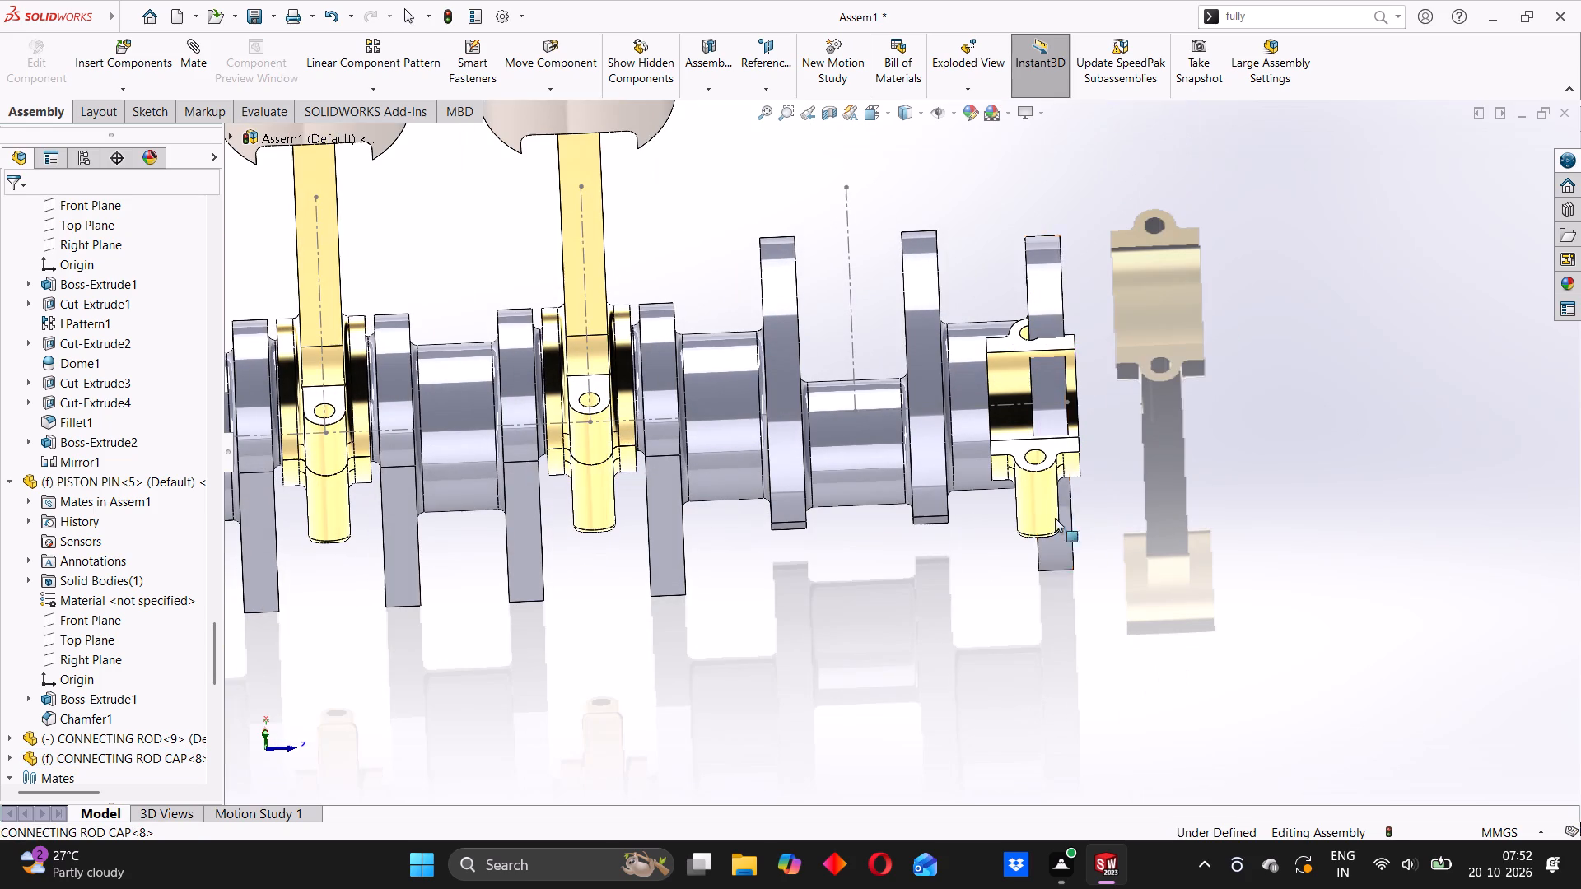
click(1037, 457)
scroll(1176, 285, up, 4)
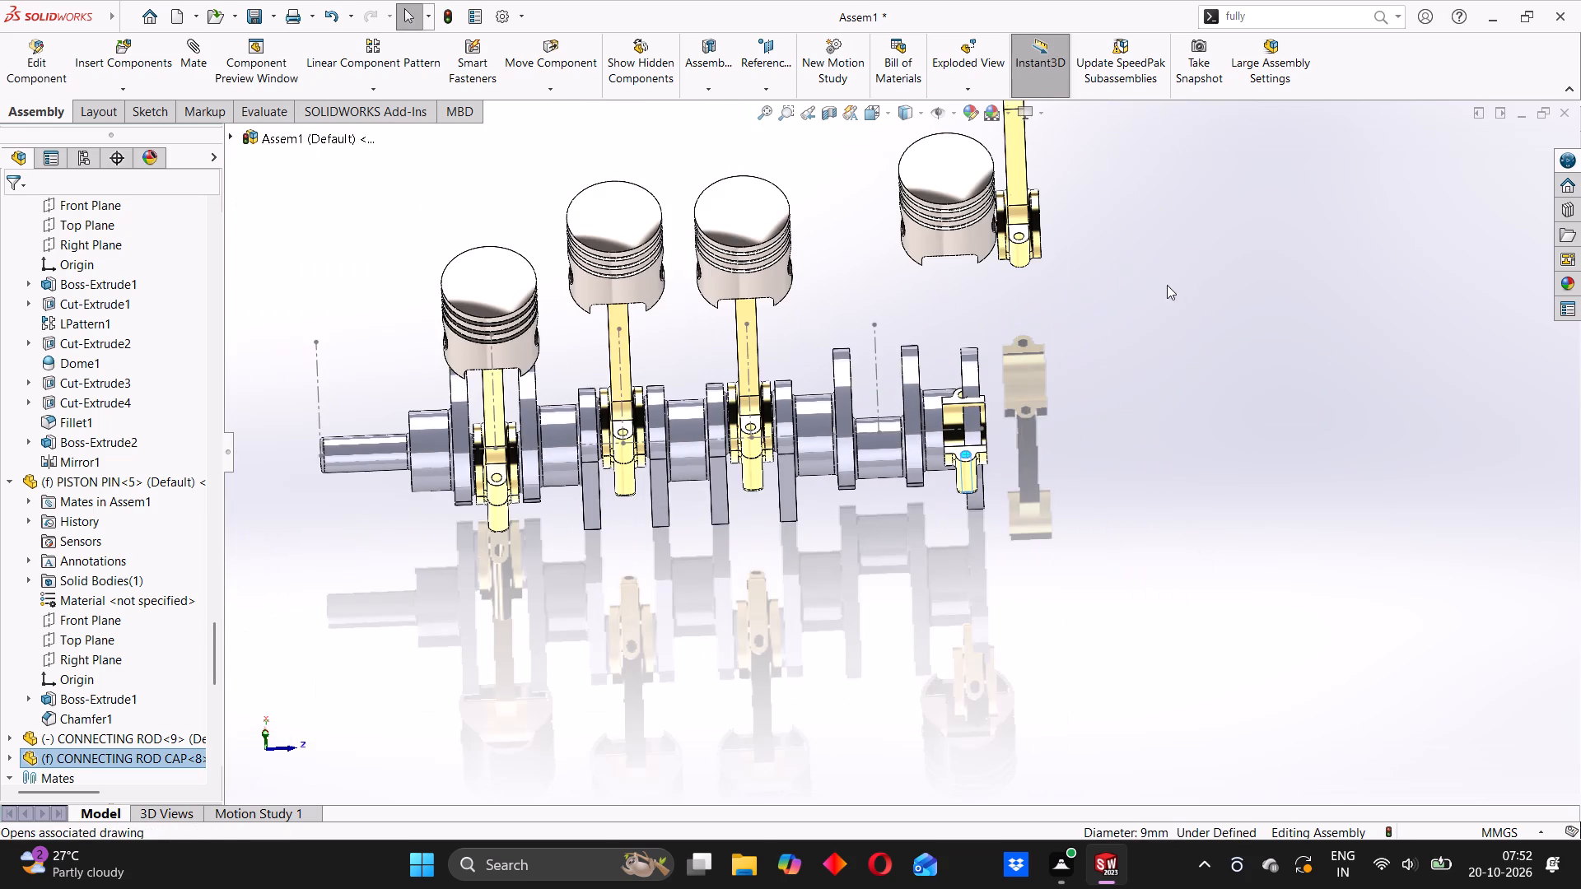
middle_drag(1073, 303, 1079, 198)
scroll(1029, 223, down, 4)
middle_drag(949, 308, 948, 329)
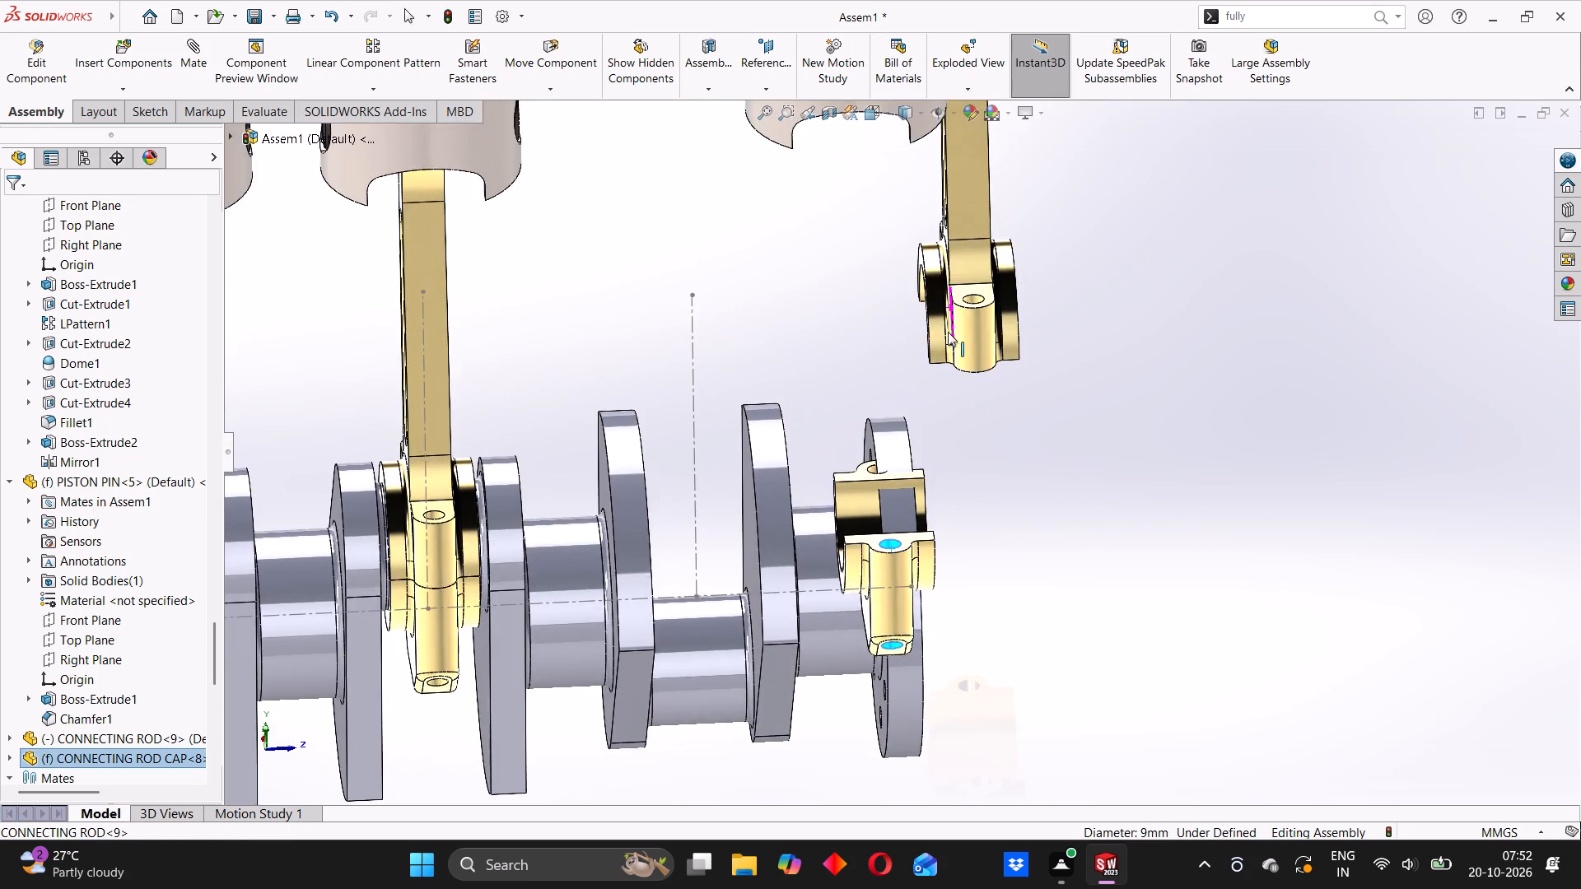
middle_drag(947, 353, 946, 378)
click(205, 78)
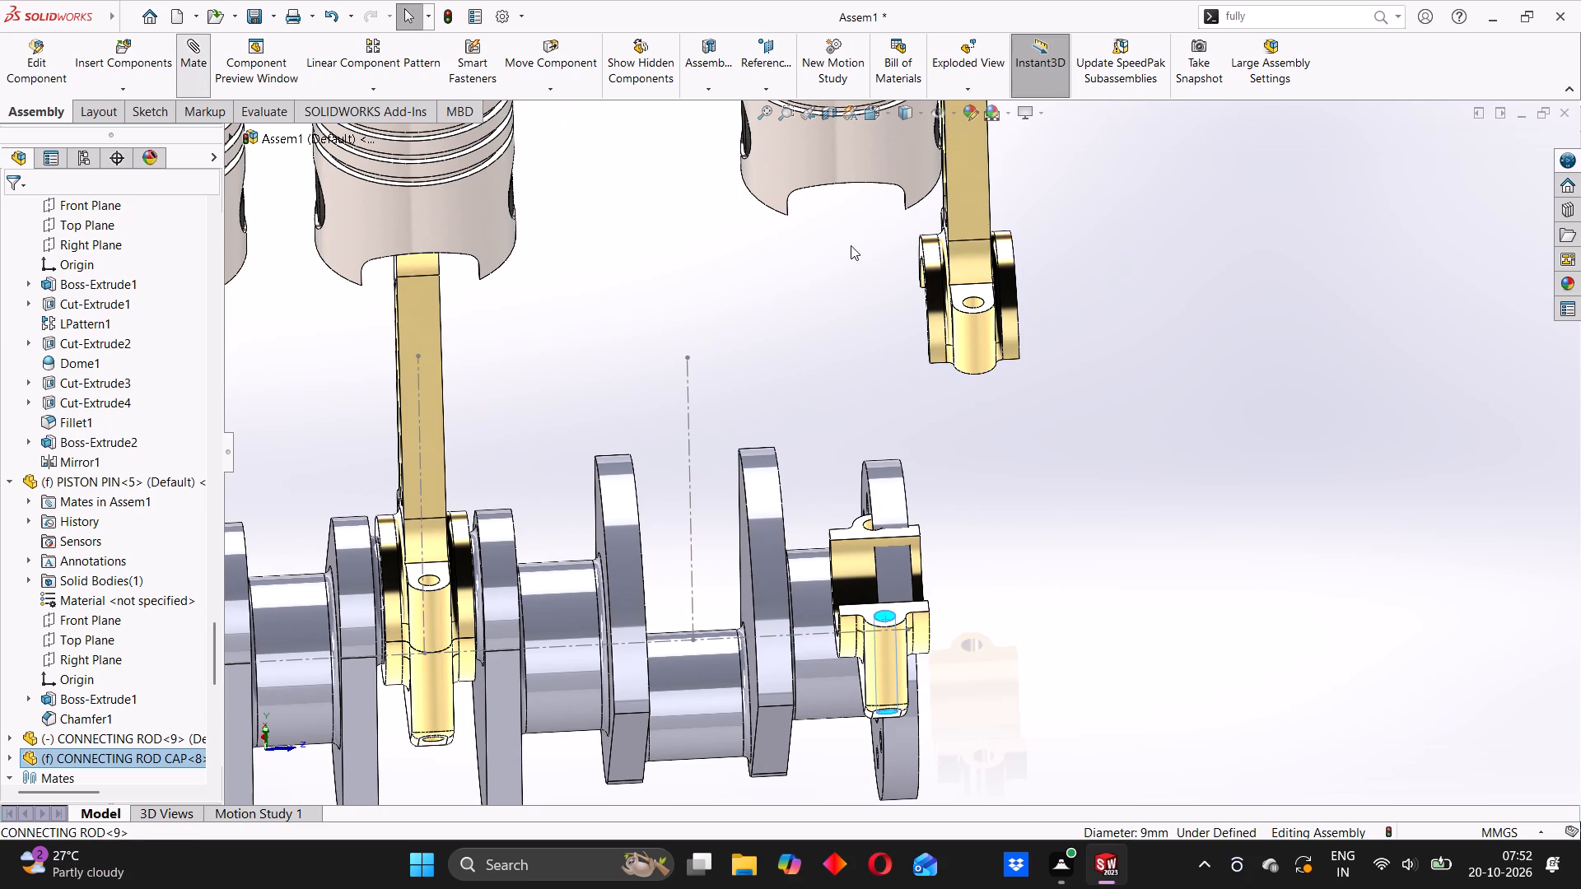
scroll(977, 304, down, 7)
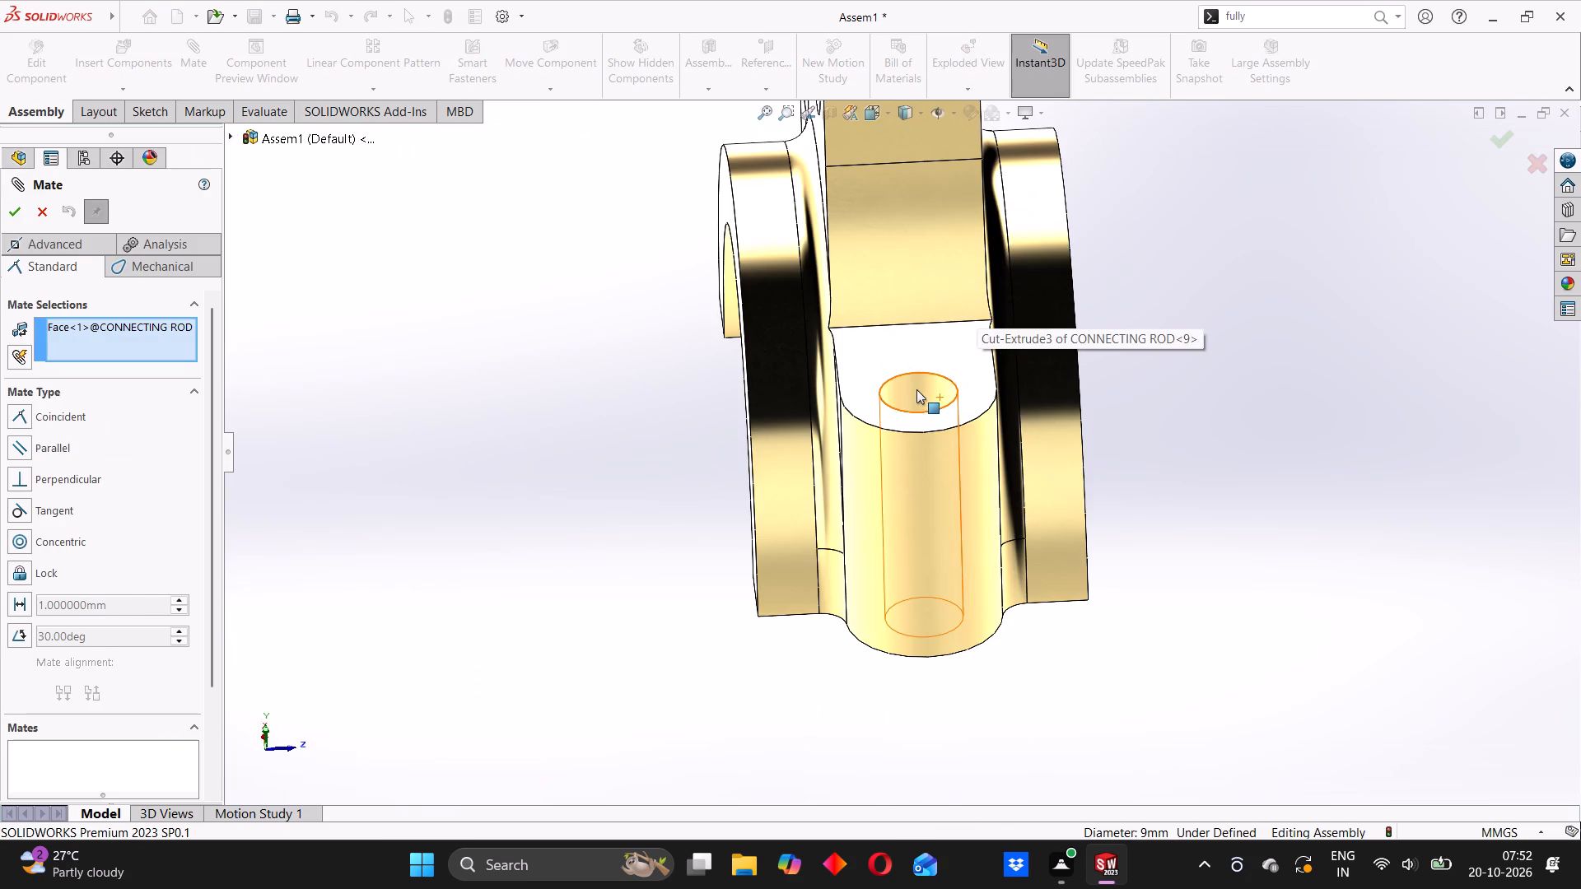
click(916, 389)
scroll(919, 415, up, 11)
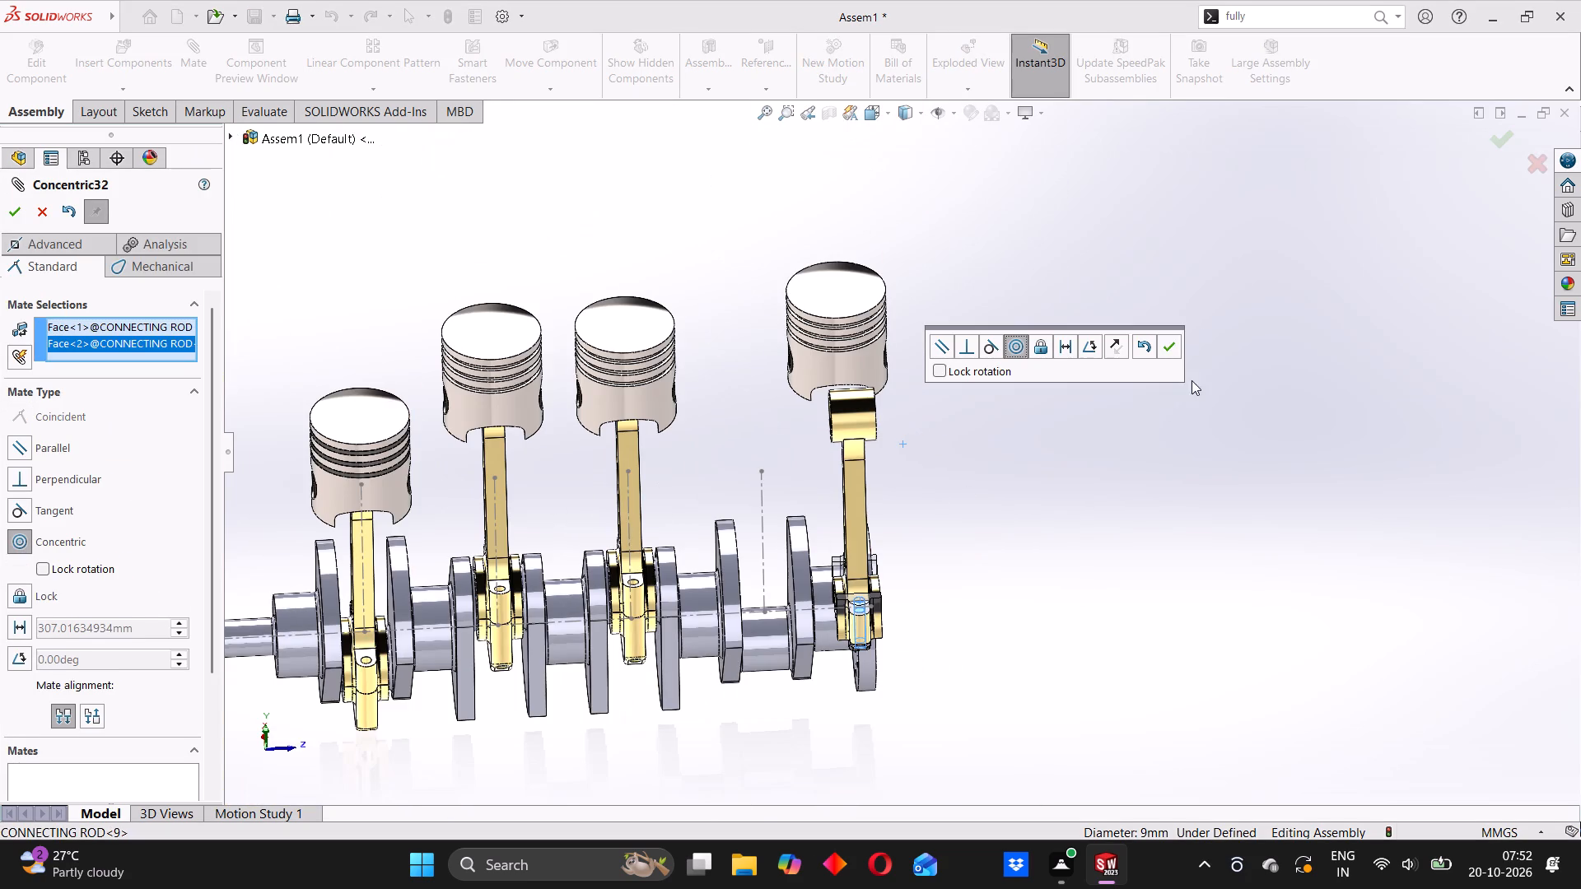
click(1179, 349)
Add a concentric mate between the other pair of bolt holes on CONNECTING ROD<9> and CONNECTING ROD CAP<8>.
middle_drag(948, 528, 826, 528)
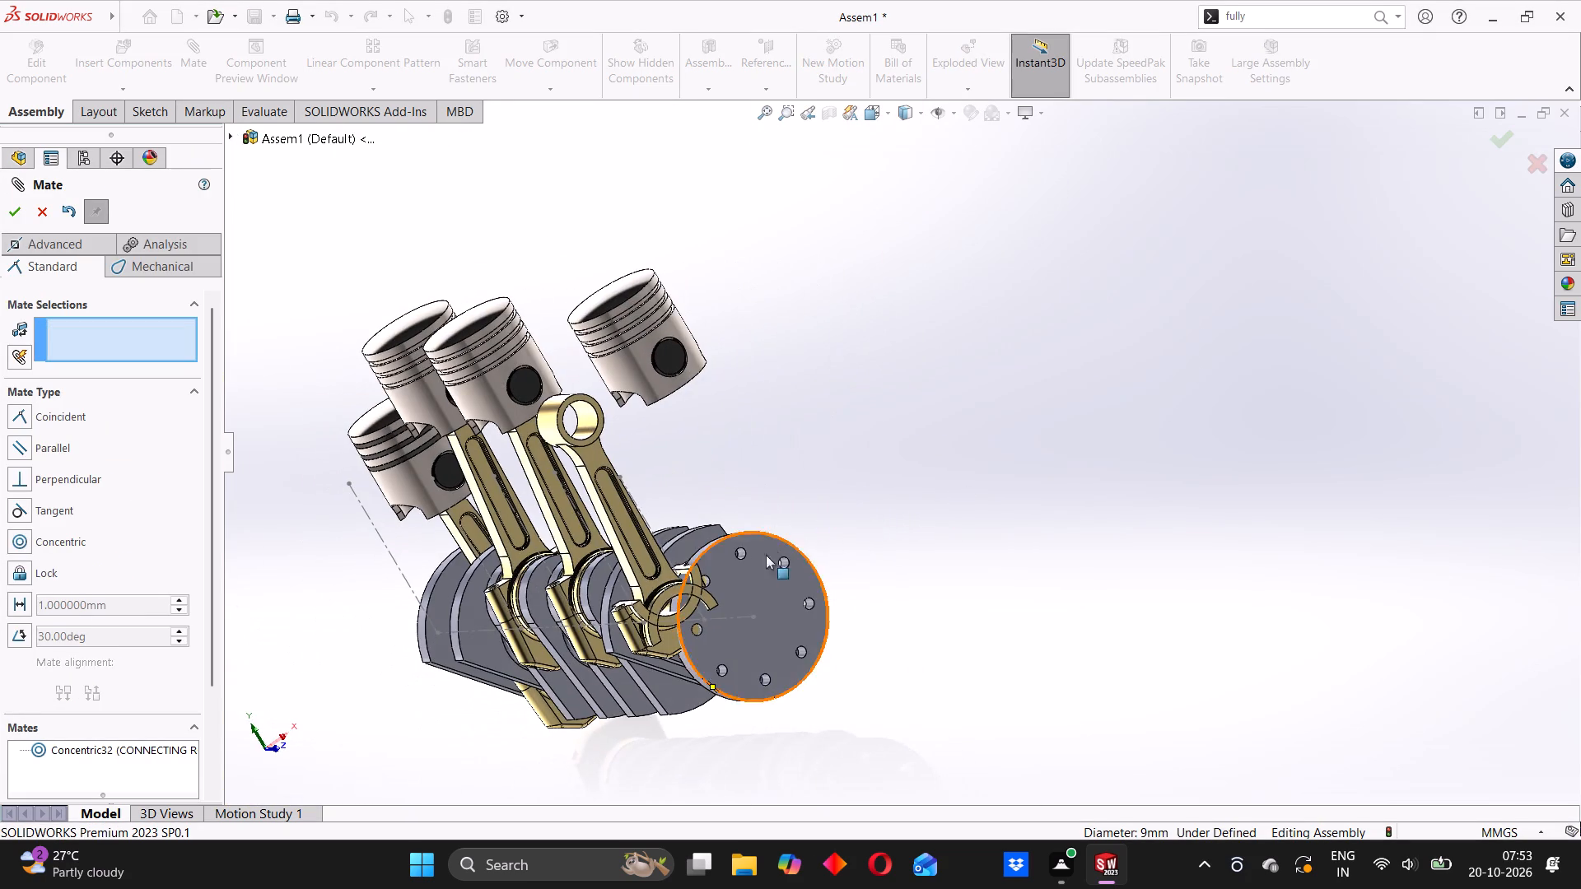
scroll(665, 570, down, 4)
middle_drag(763, 546, 779, 640)
drag(681, 537, 562, 370)
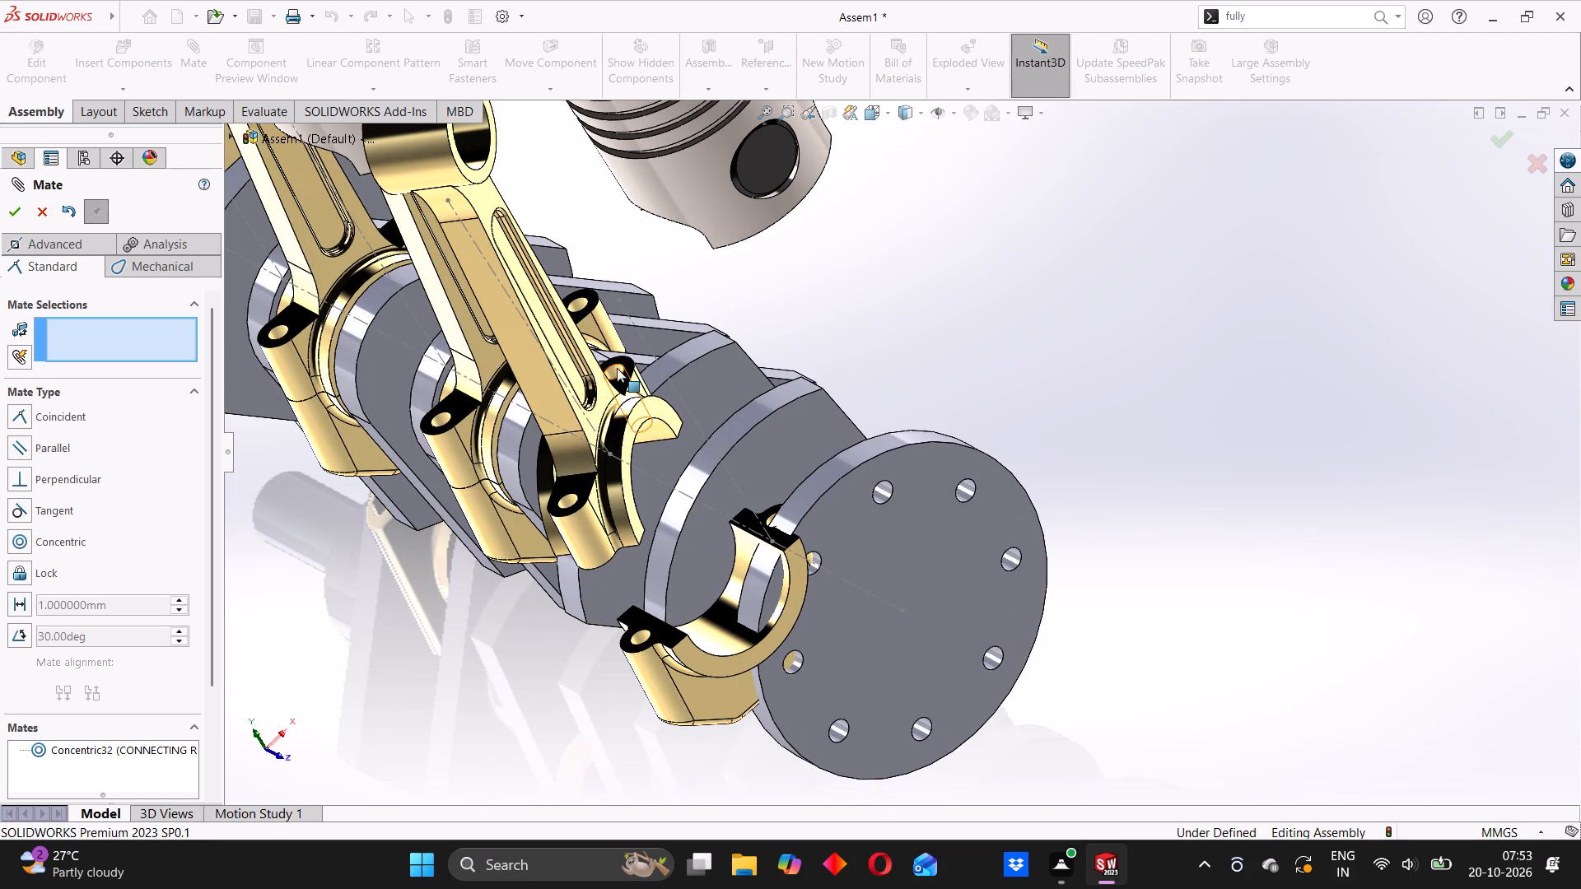
click(617, 368)
scroll(735, 498, down, 5)
middle_drag(826, 556, 845, 593)
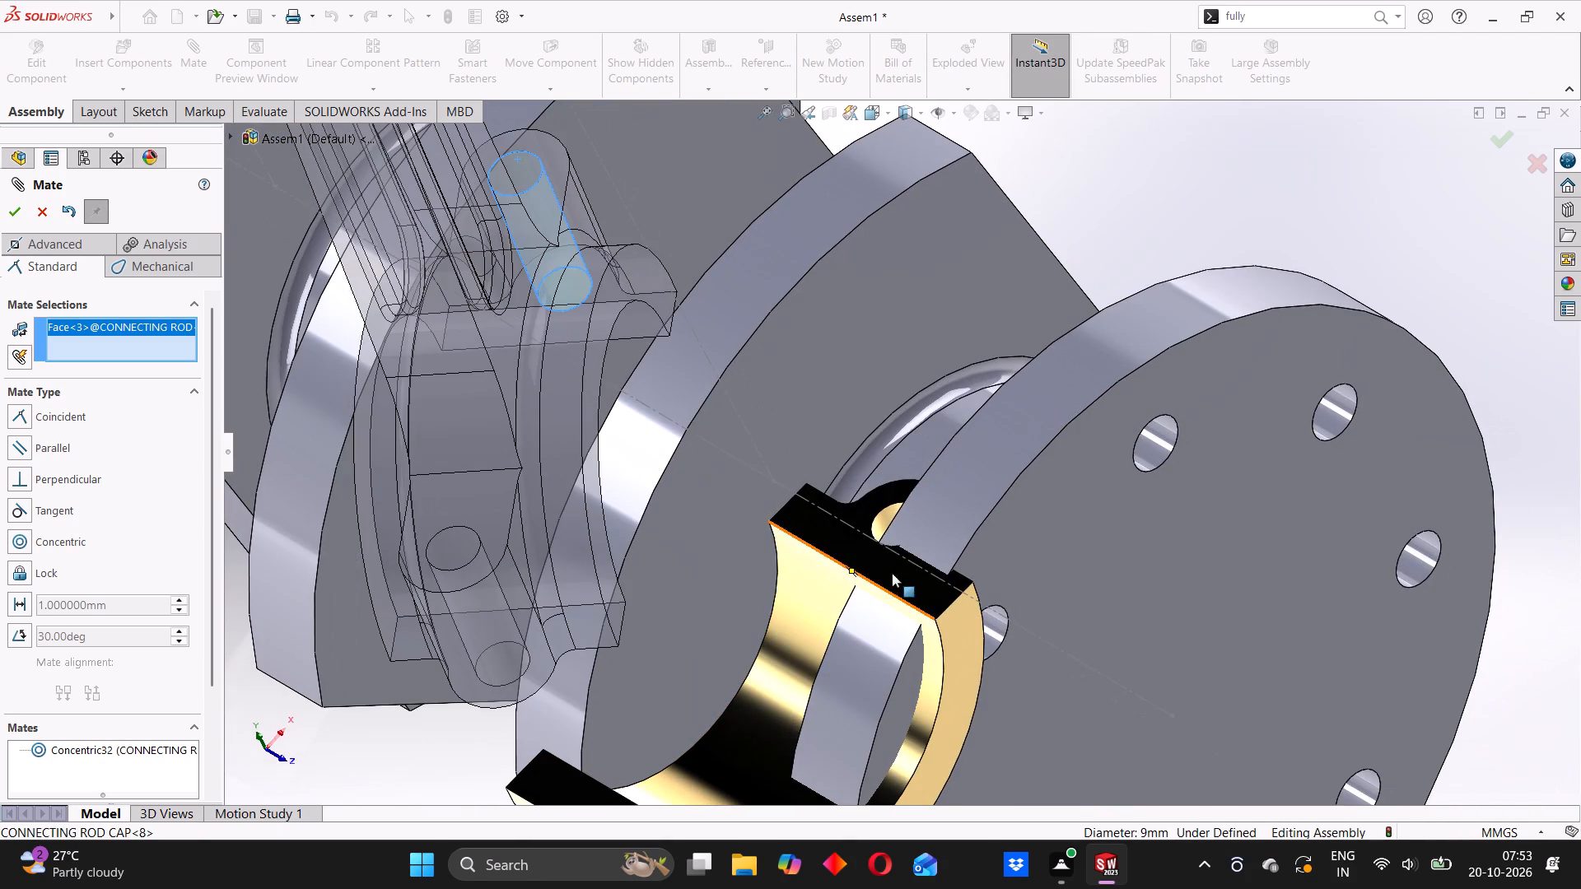
click(886, 519)
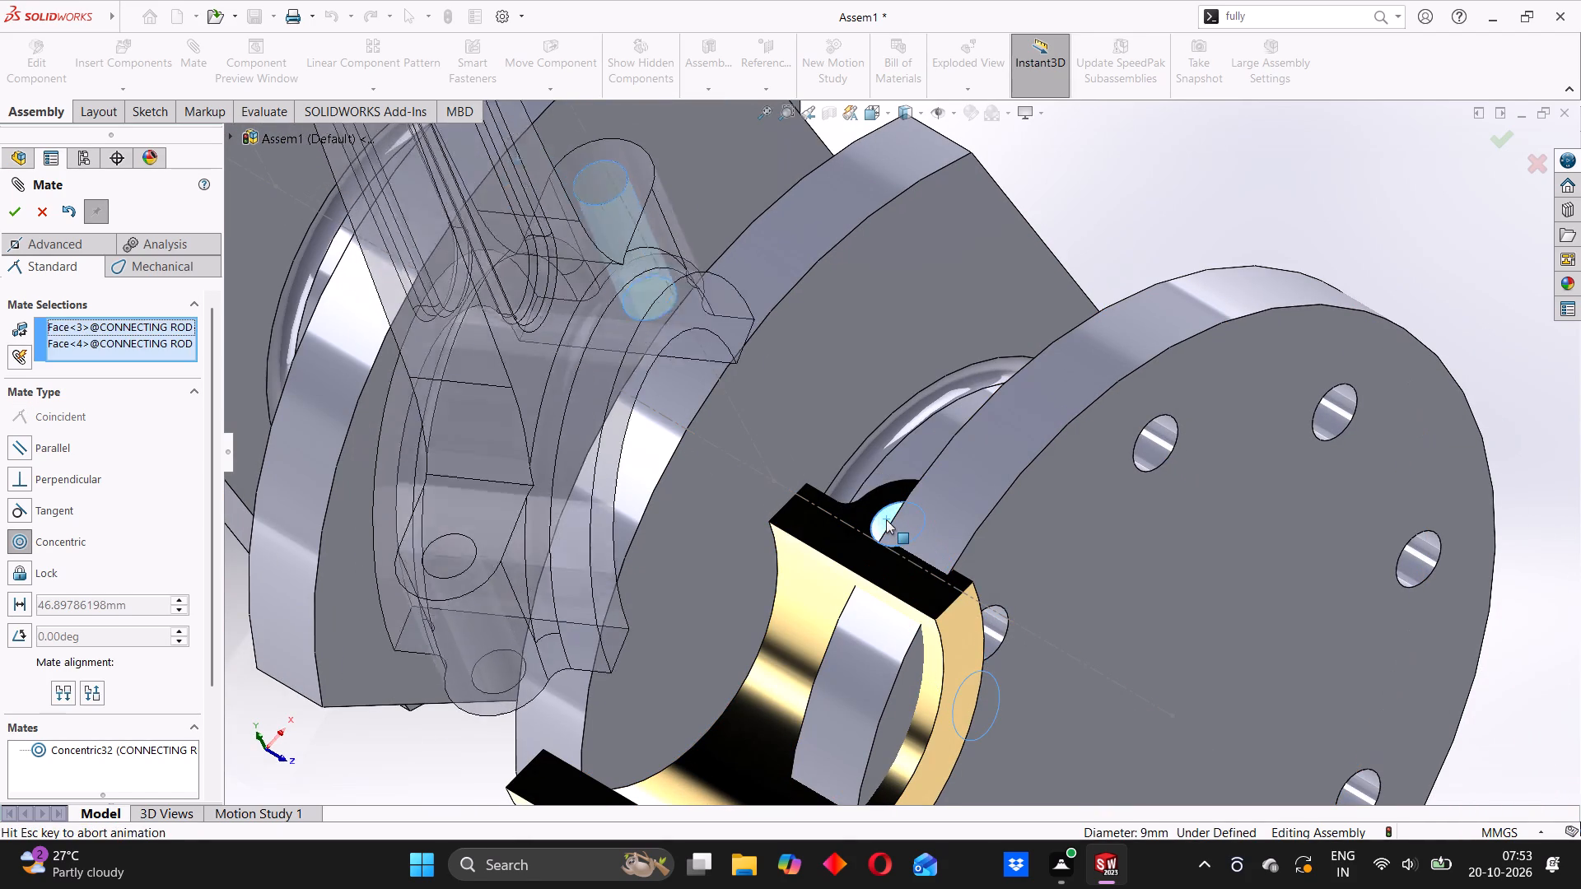
click(1133, 547)
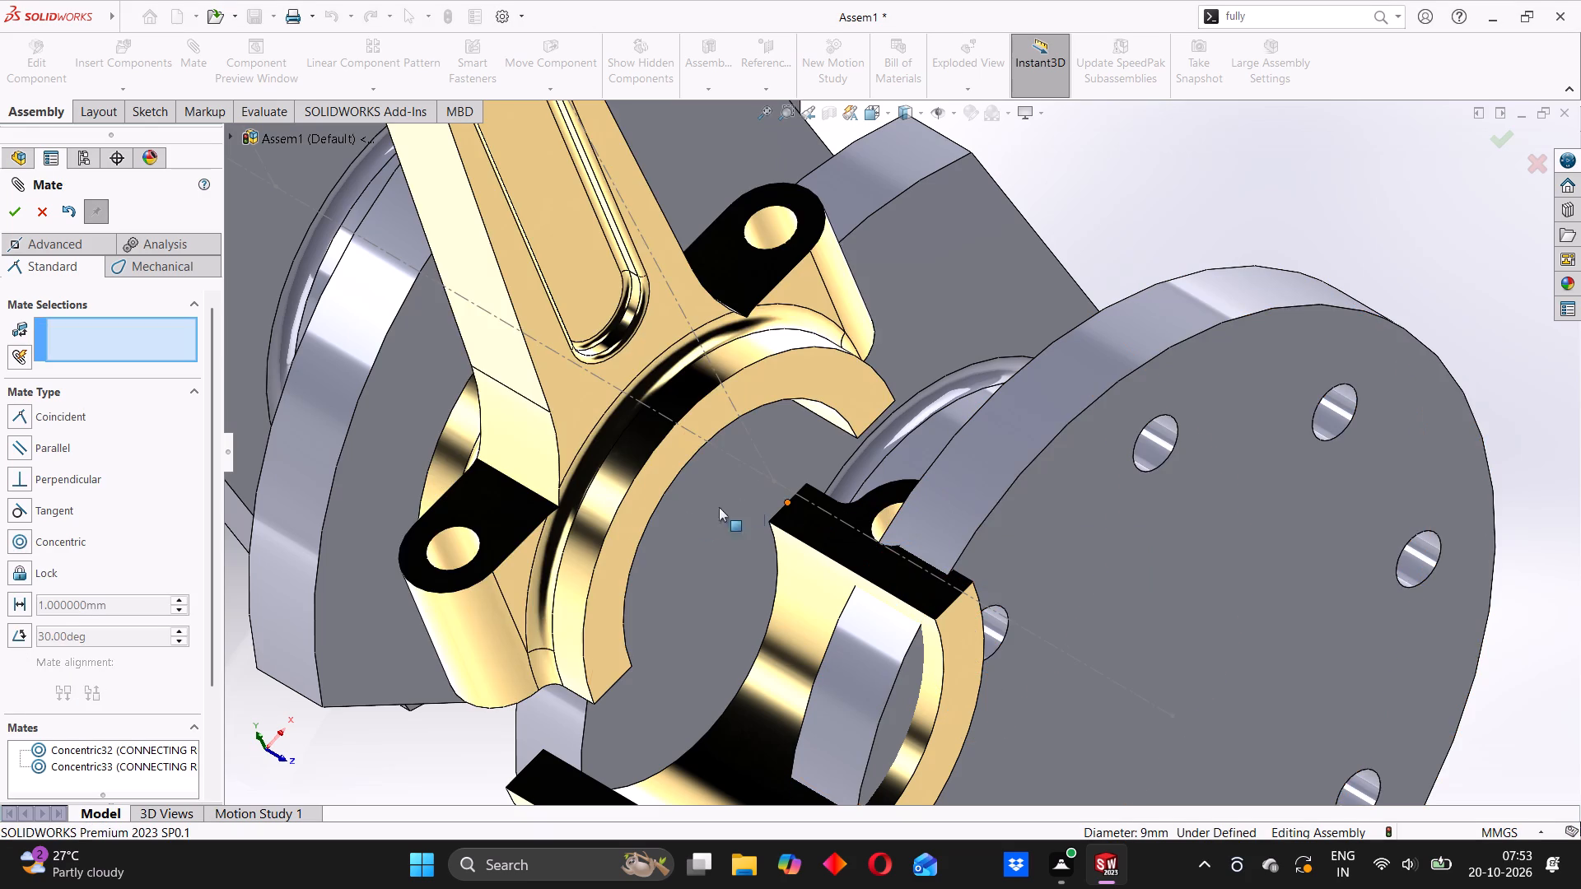
Add a coincident mate between the flat joint faces of CONNECTING ROD<9> and CONNECTING ROD CAP<8>, and finish mating.
middle_drag(673, 510, 835, 382)
middle_drag(1114, 429, 1158, 403)
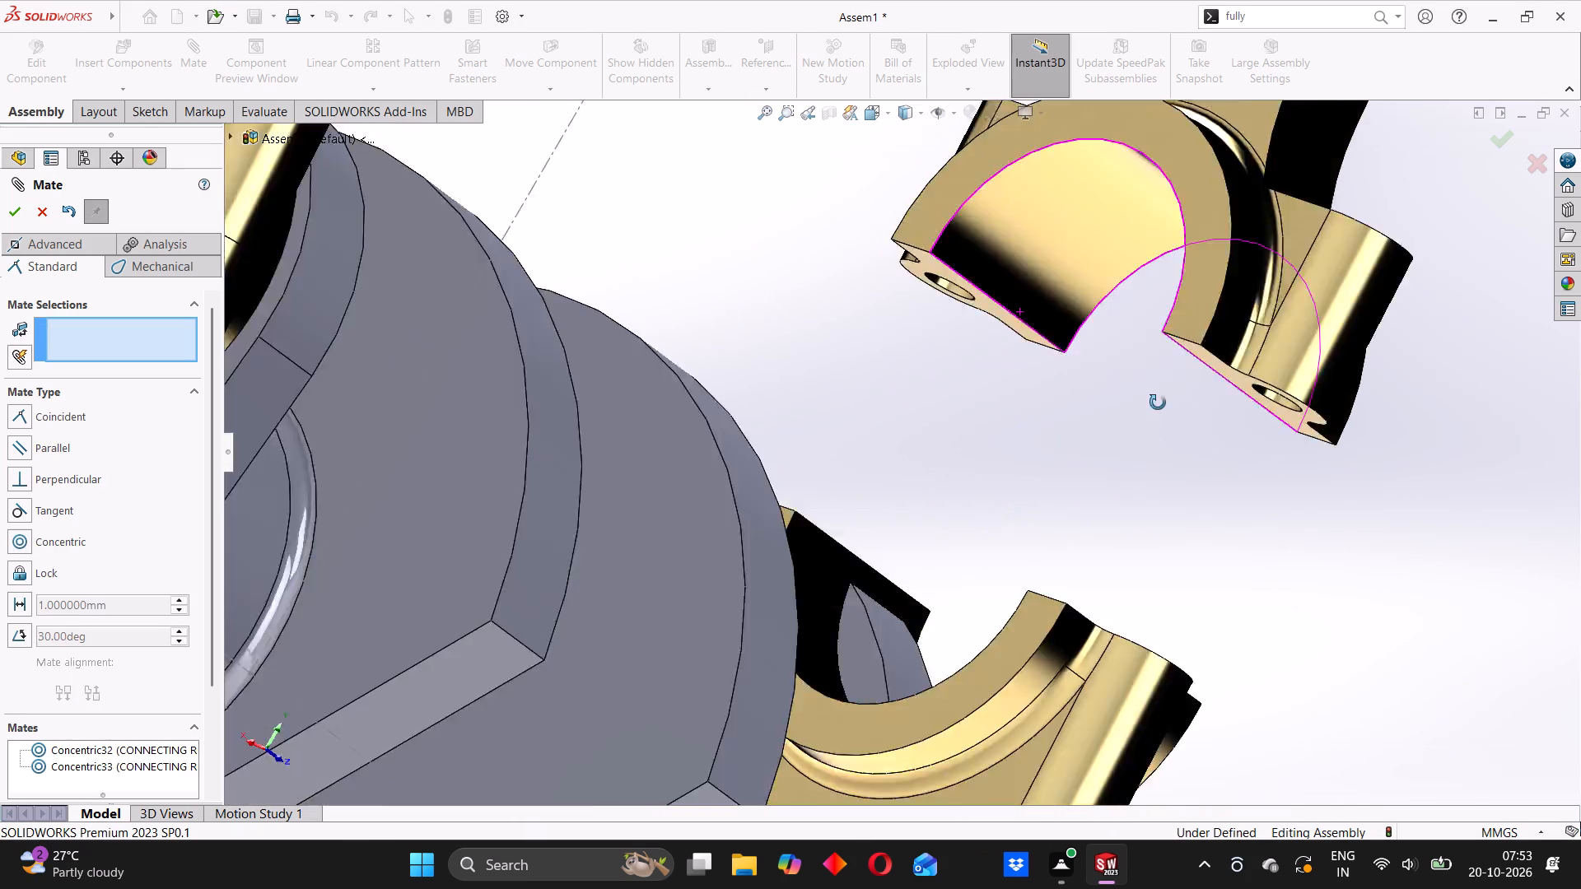
middle_drag(1158, 403, 1182, 338)
click(1304, 276)
scroll(1249, 440, up, 4)
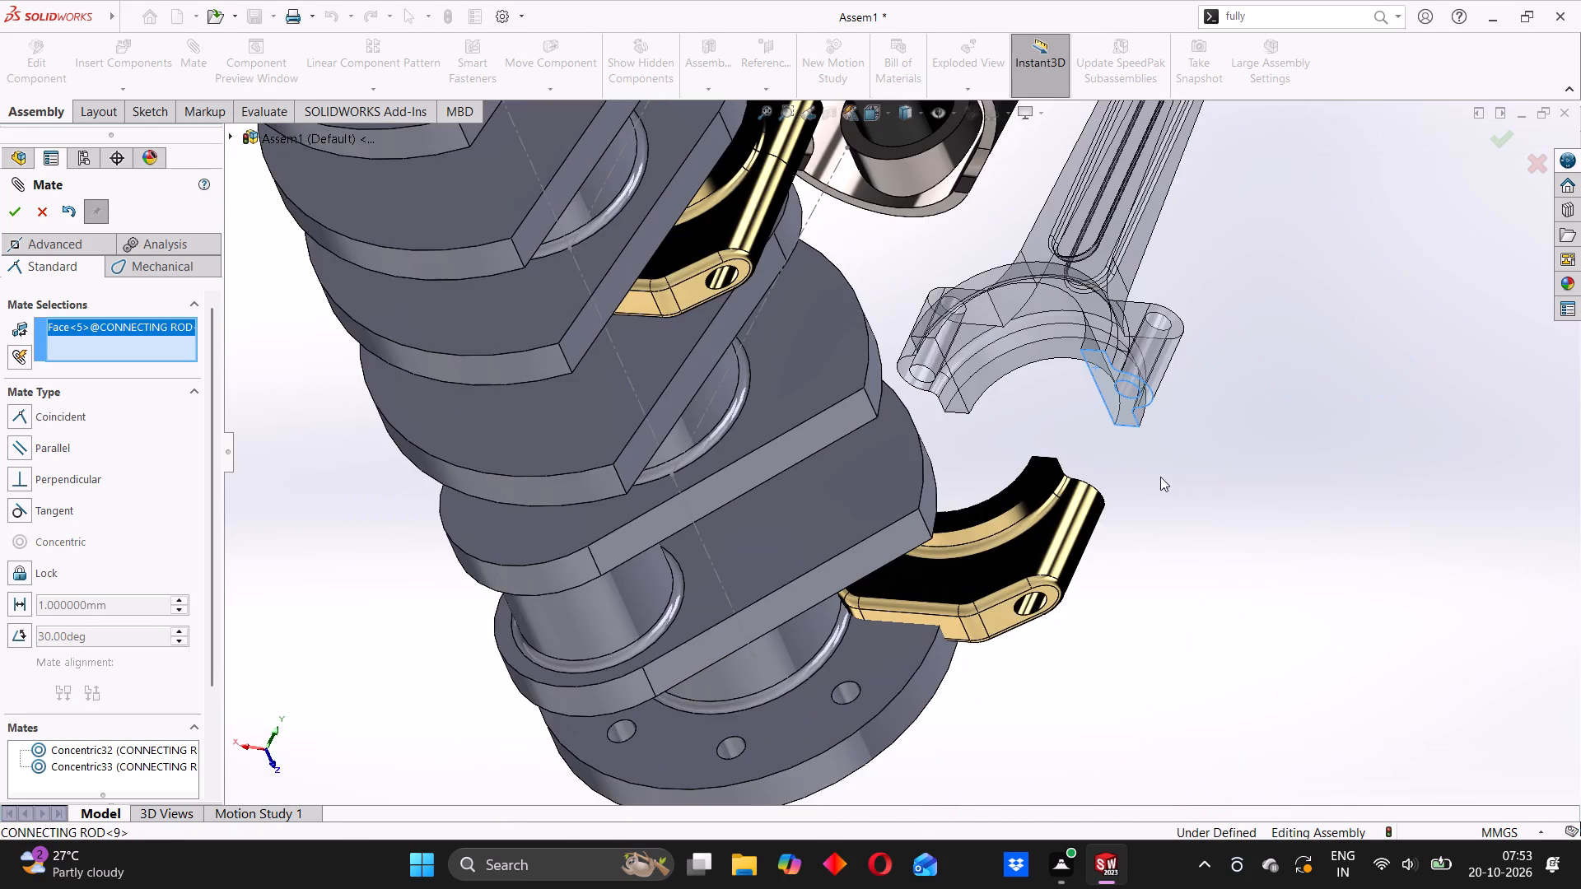
middle_drag(1151, 477, 972, 659)
click(934, 579)
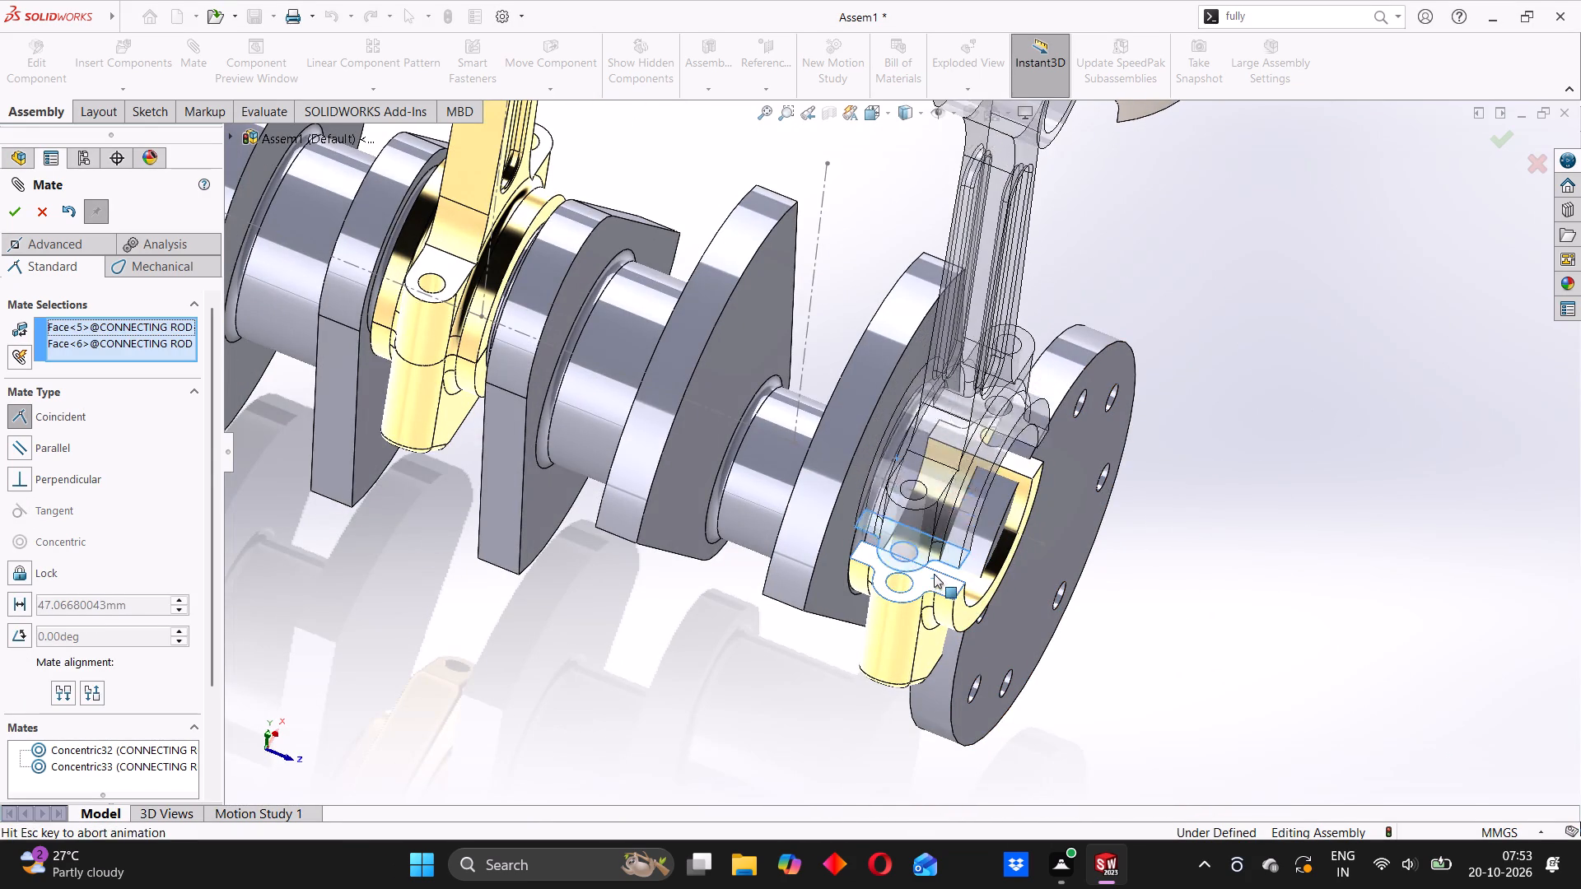
click(1168, 601)
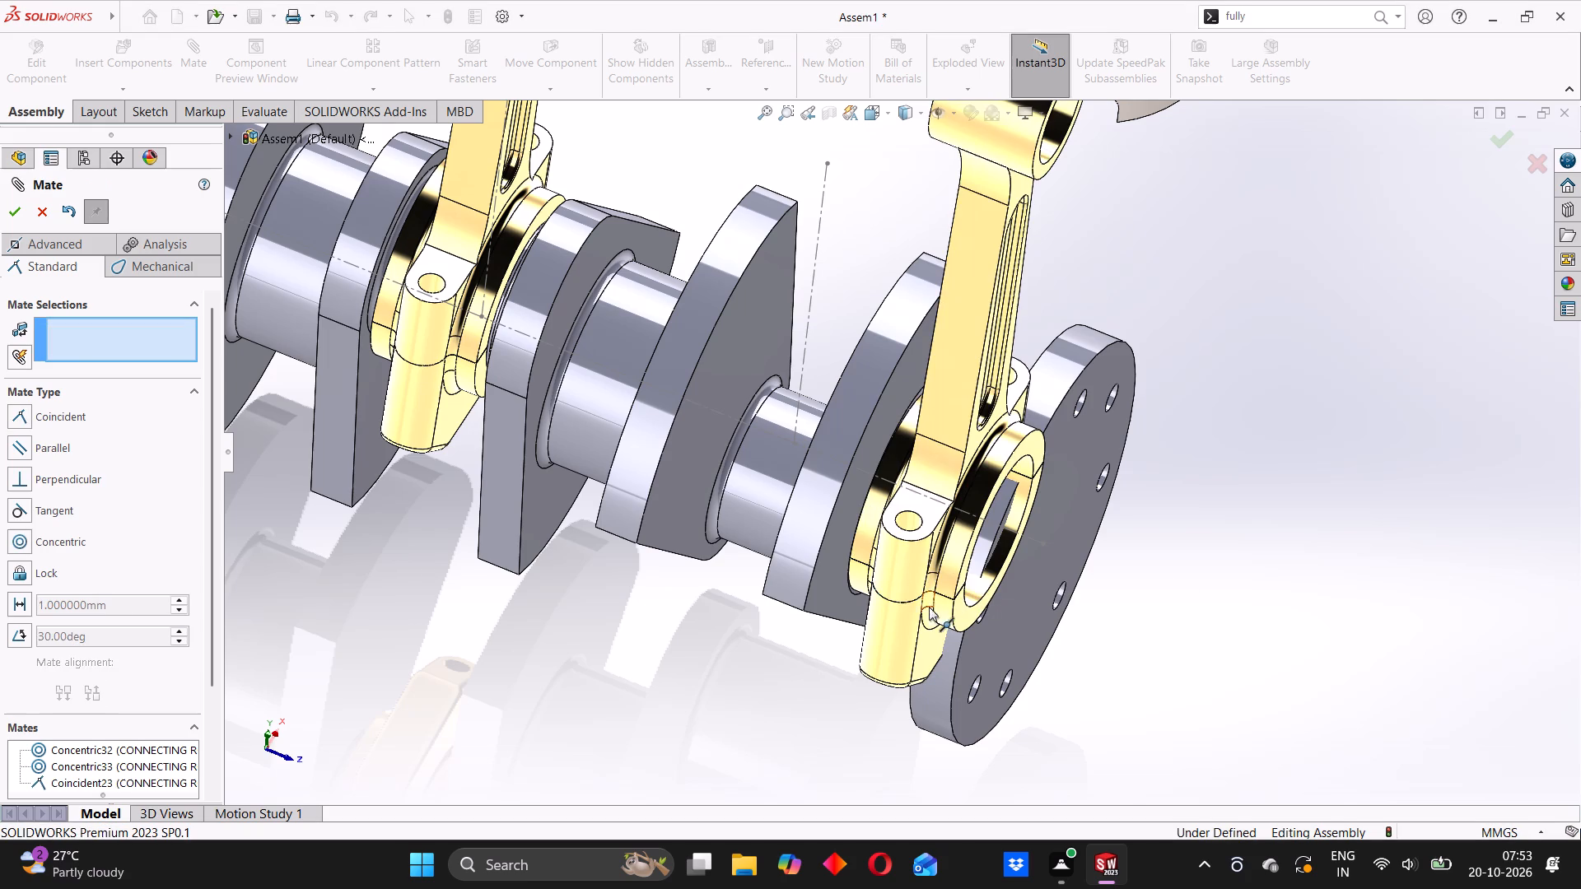
drag(927, 611, 860, 539)
click(1270, 362)
click(21, 216)
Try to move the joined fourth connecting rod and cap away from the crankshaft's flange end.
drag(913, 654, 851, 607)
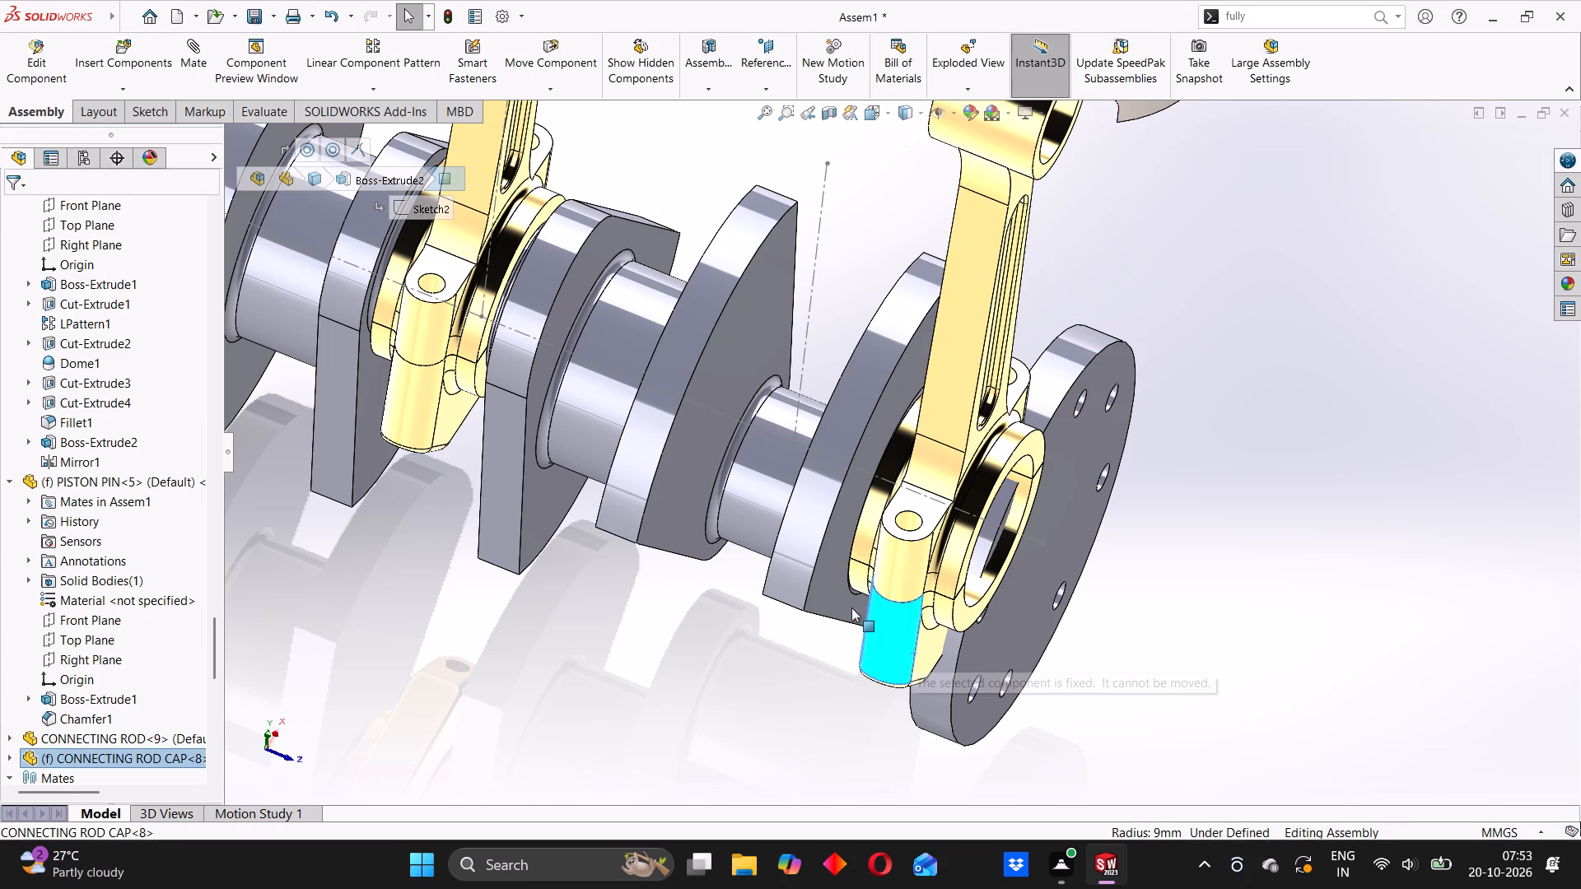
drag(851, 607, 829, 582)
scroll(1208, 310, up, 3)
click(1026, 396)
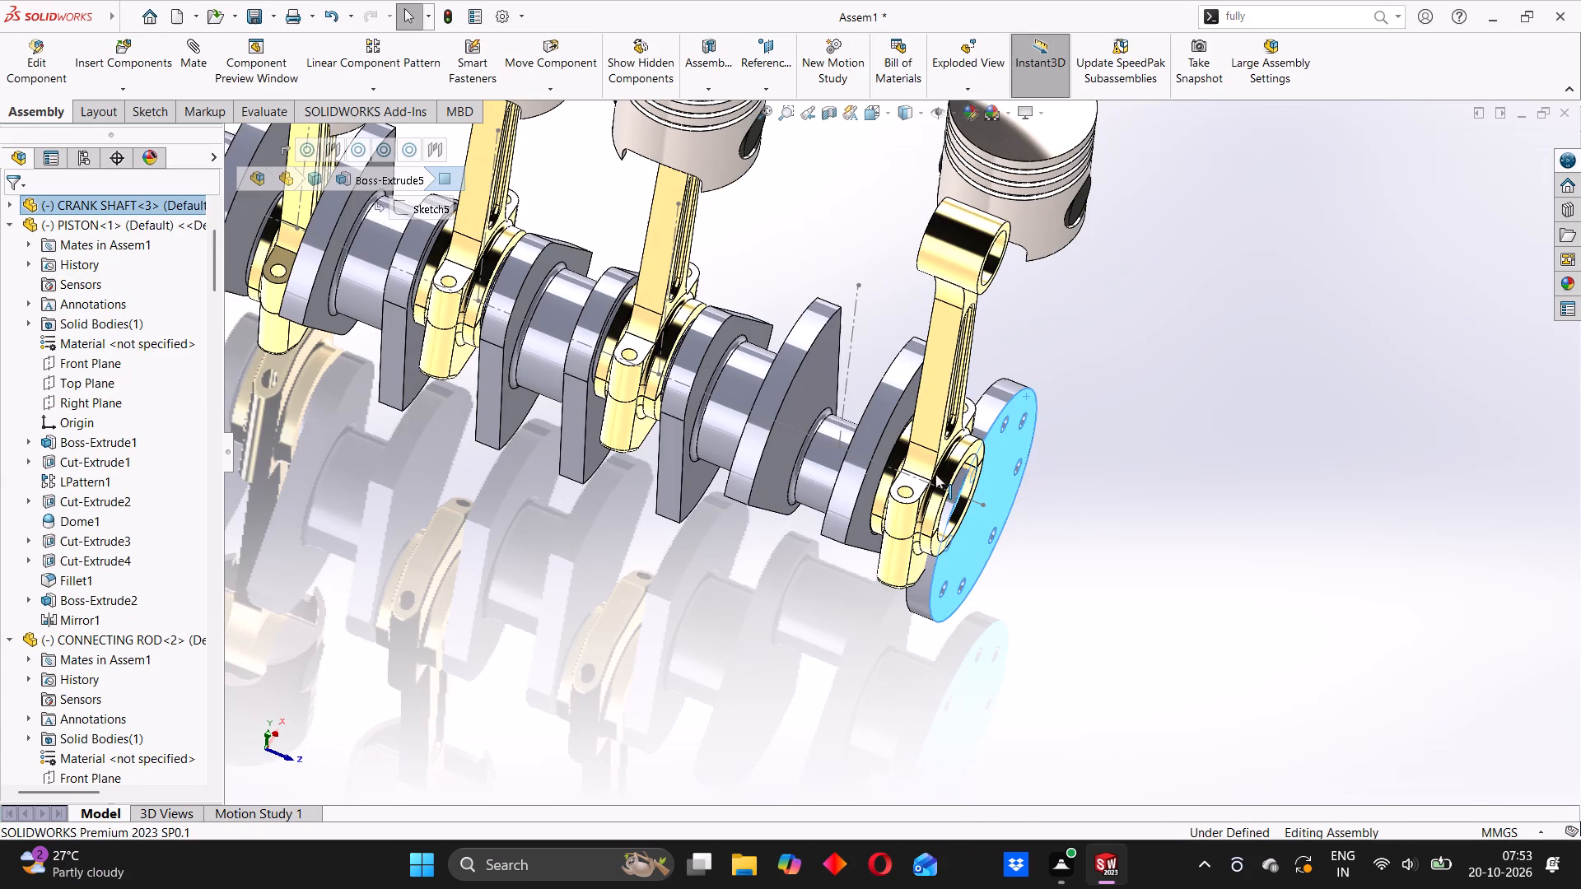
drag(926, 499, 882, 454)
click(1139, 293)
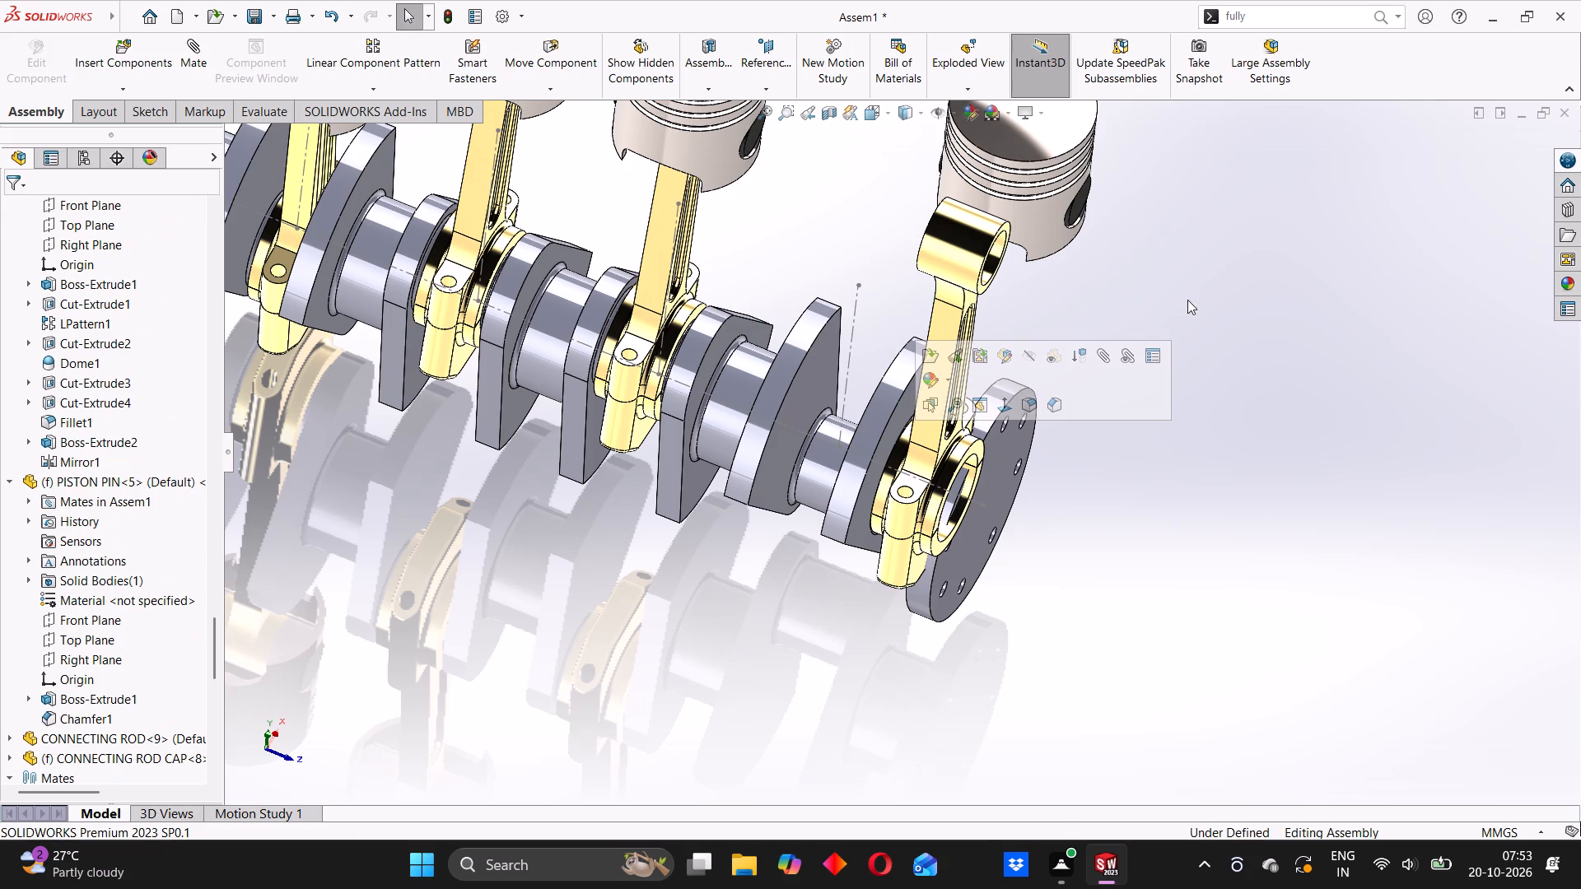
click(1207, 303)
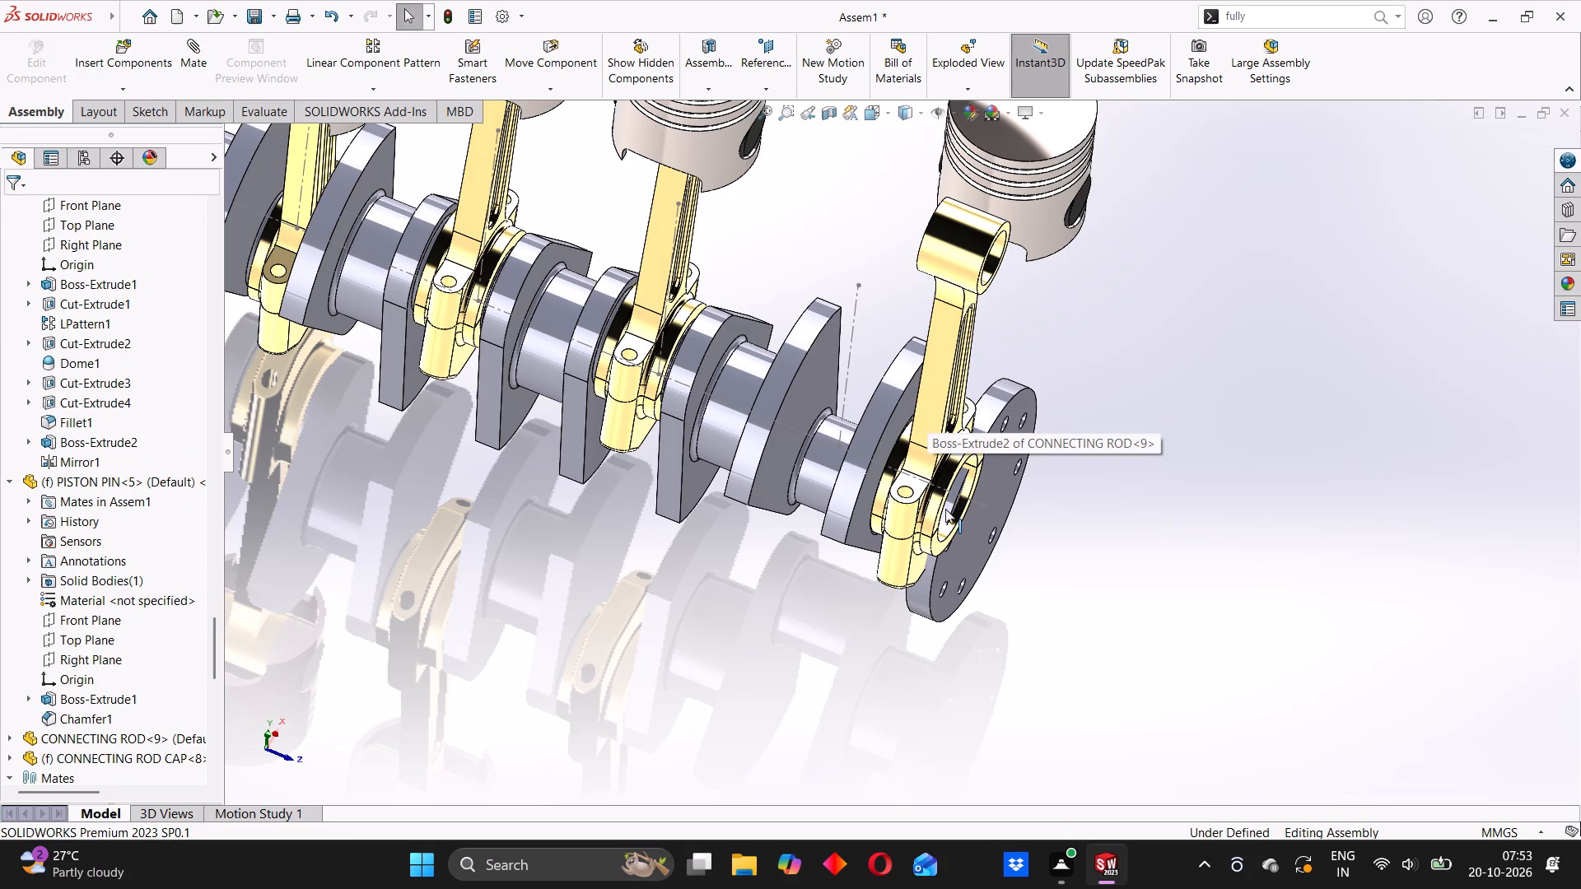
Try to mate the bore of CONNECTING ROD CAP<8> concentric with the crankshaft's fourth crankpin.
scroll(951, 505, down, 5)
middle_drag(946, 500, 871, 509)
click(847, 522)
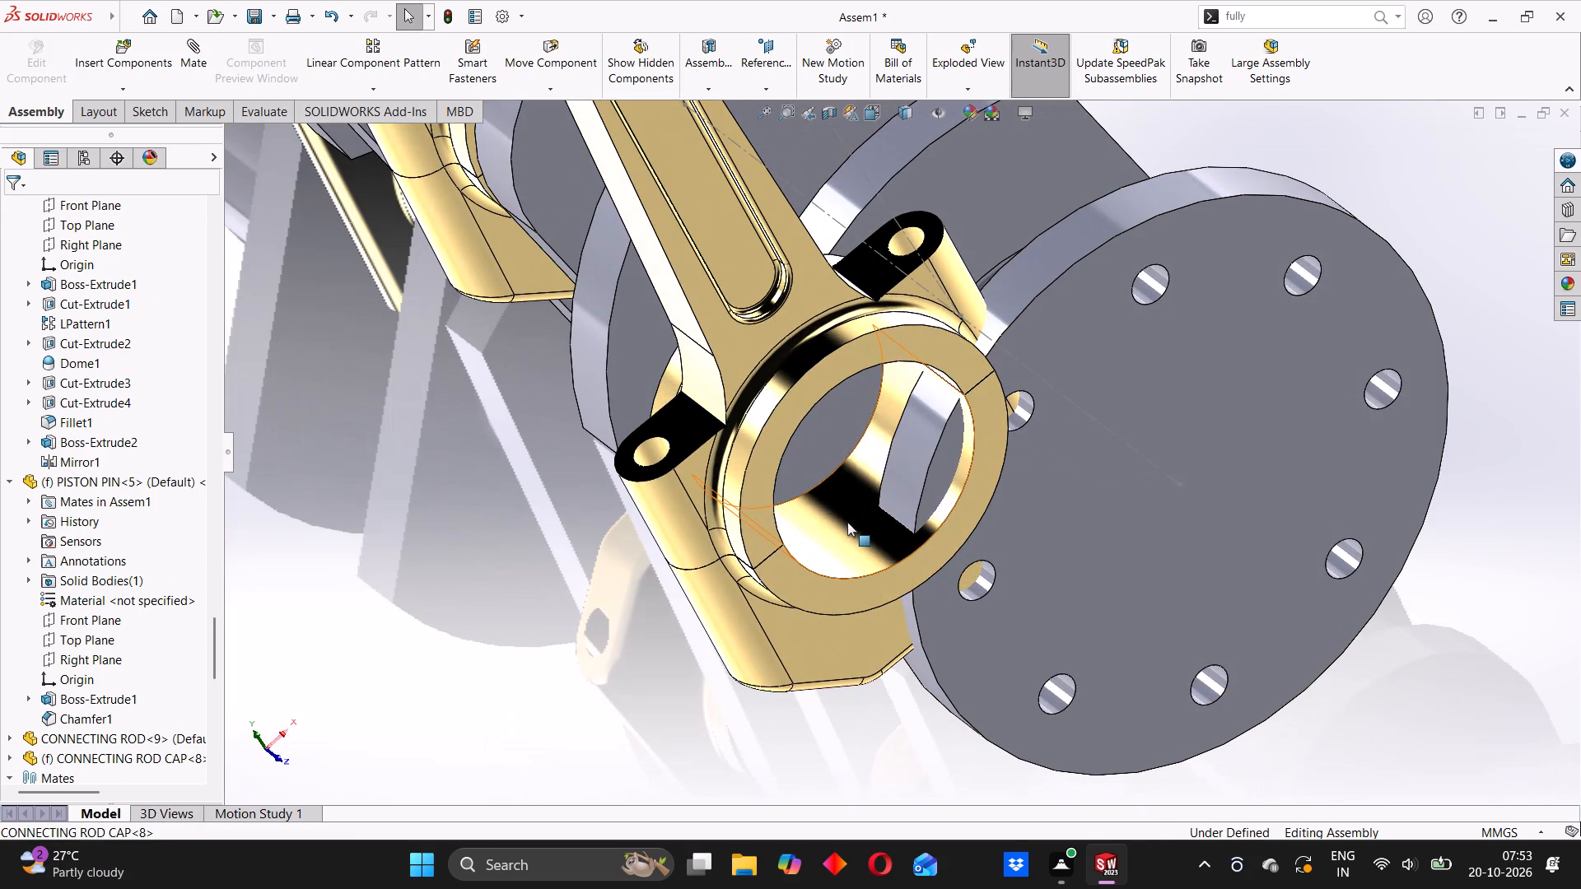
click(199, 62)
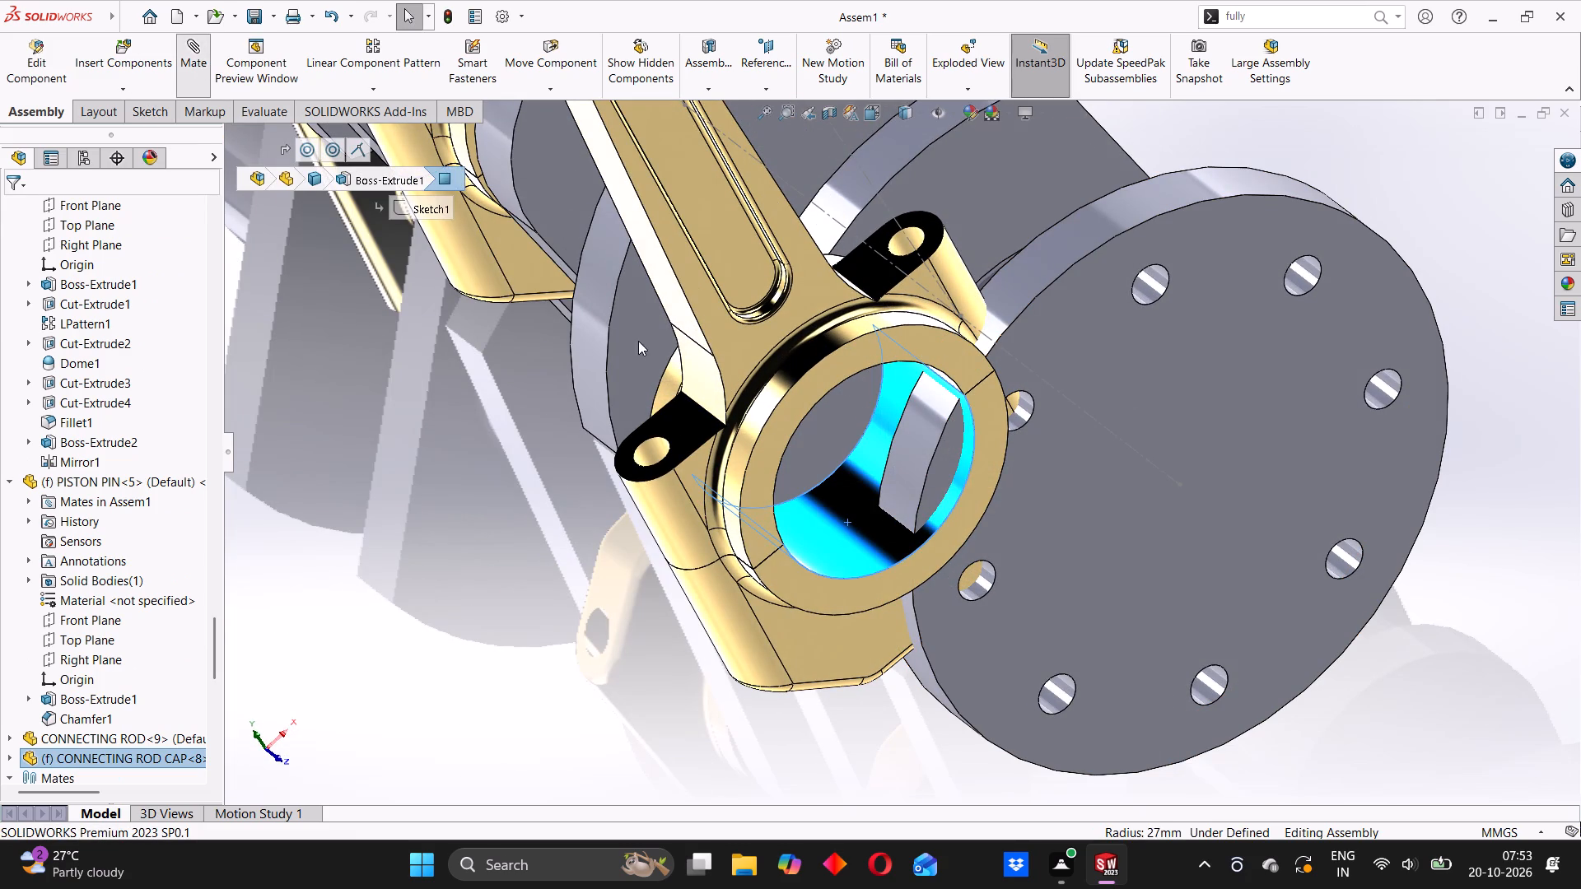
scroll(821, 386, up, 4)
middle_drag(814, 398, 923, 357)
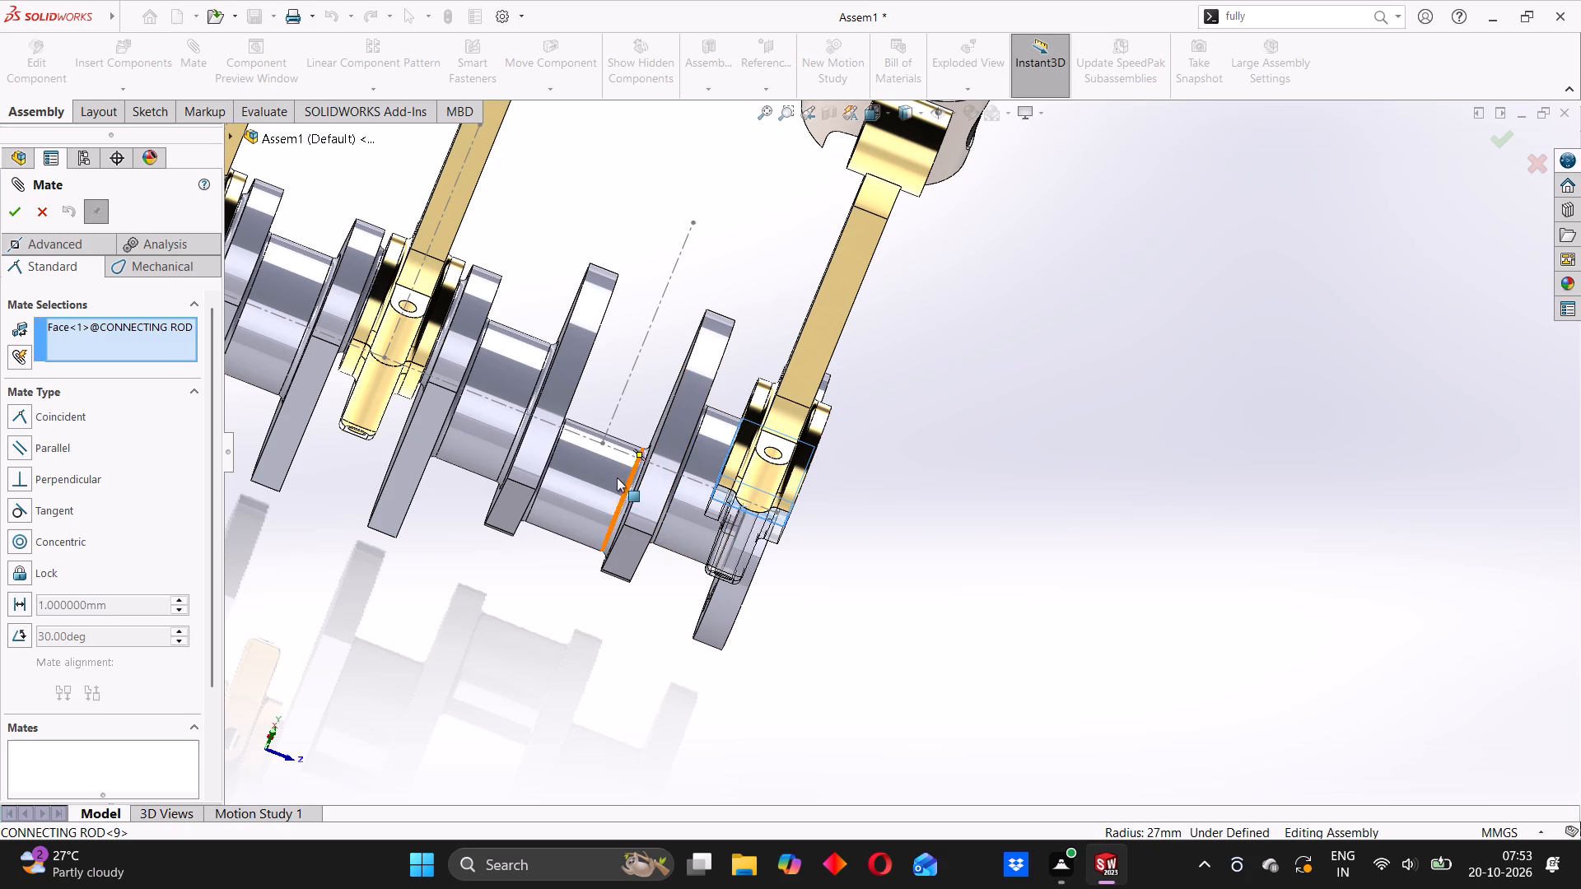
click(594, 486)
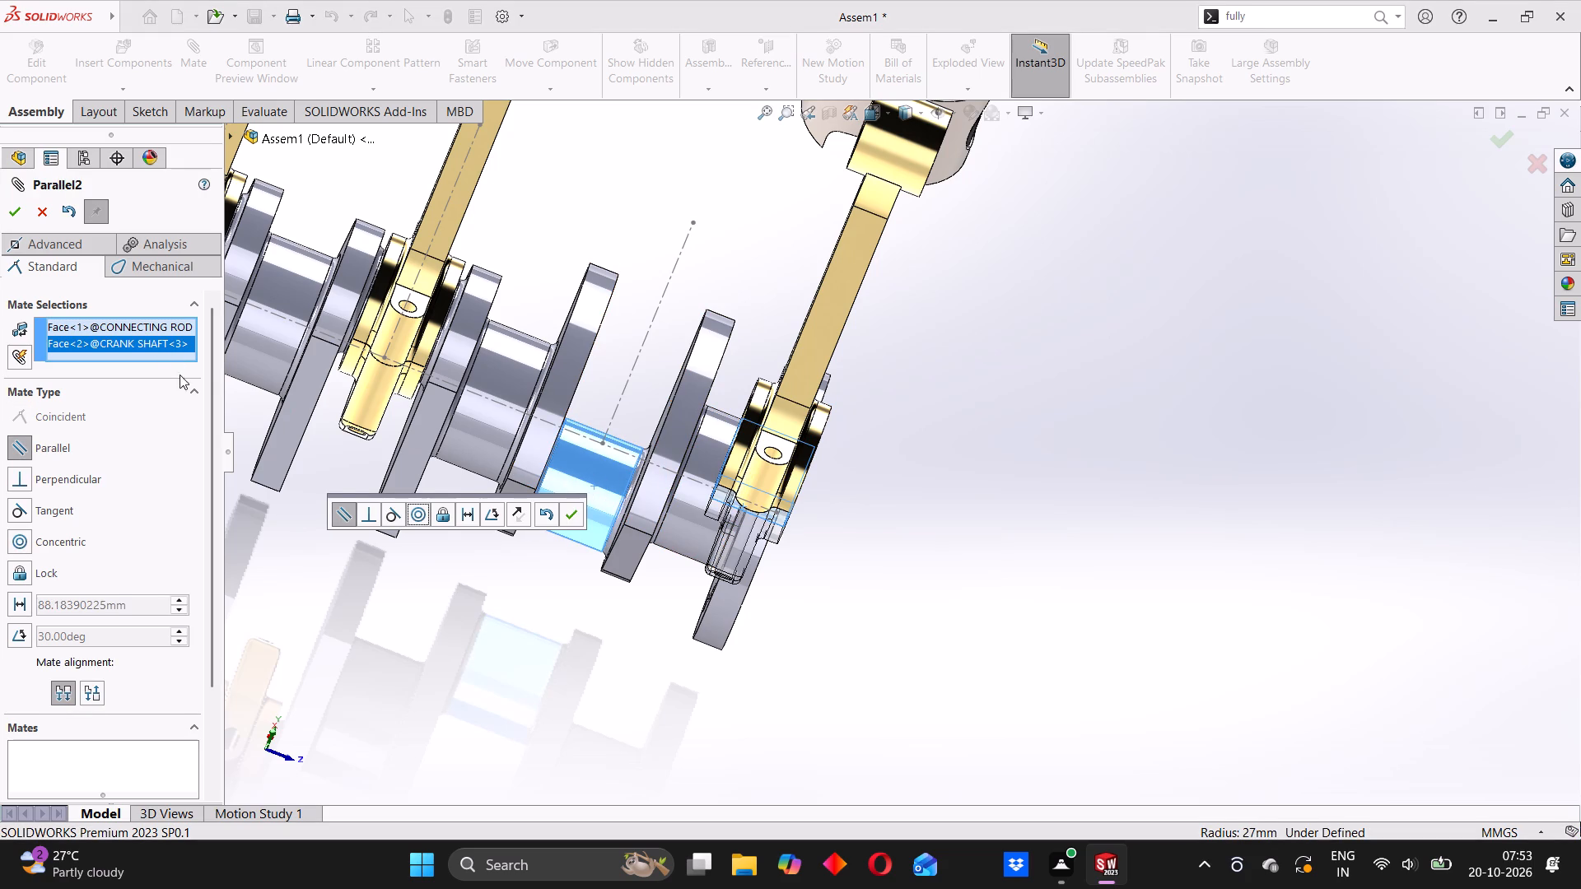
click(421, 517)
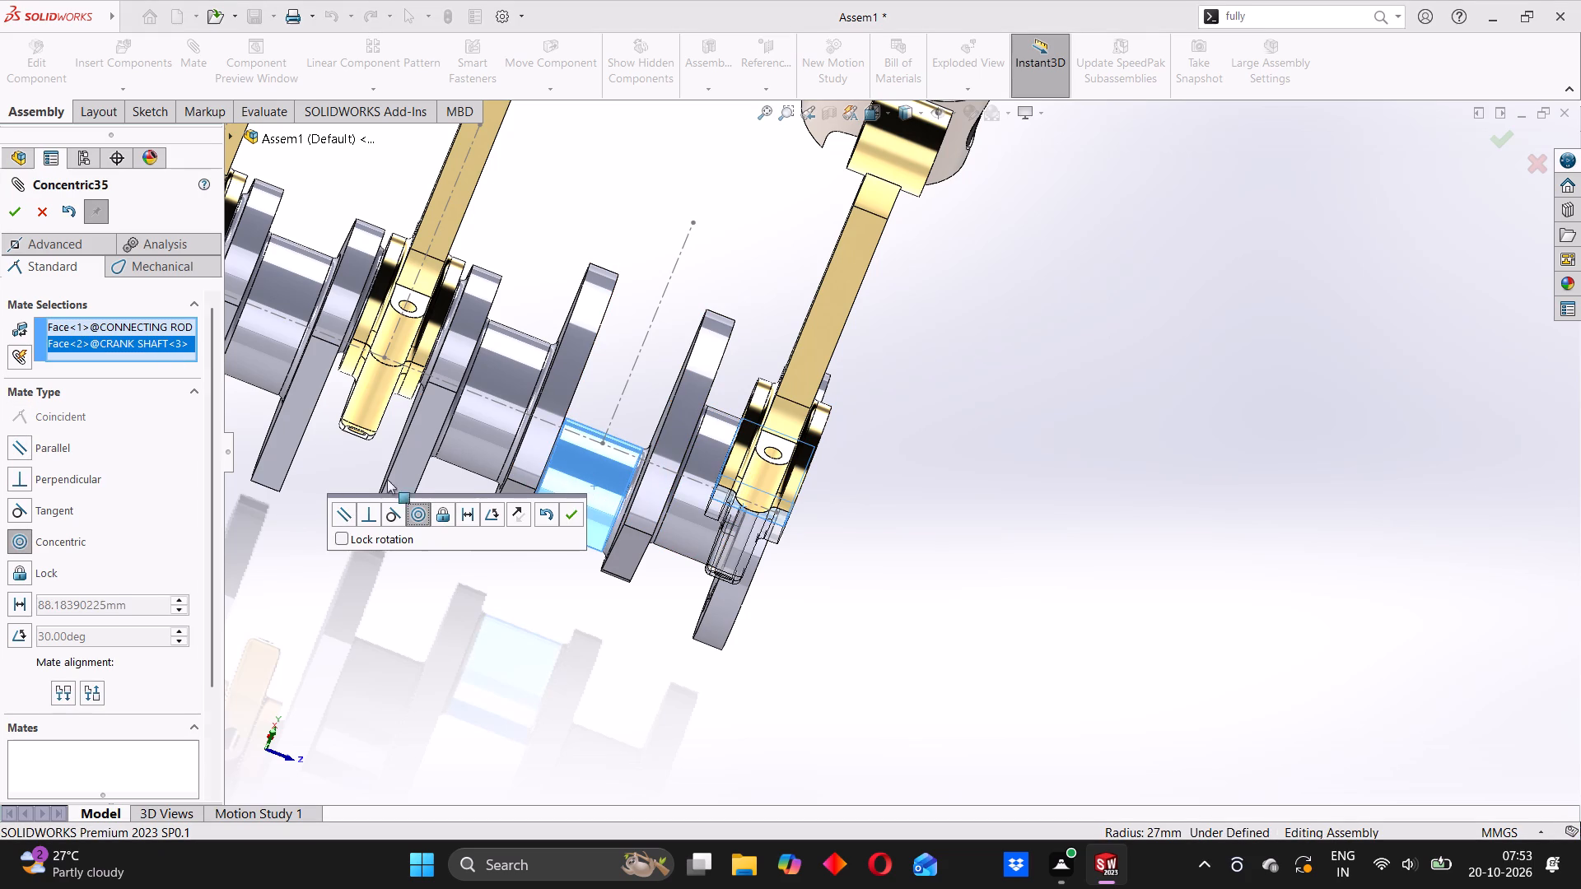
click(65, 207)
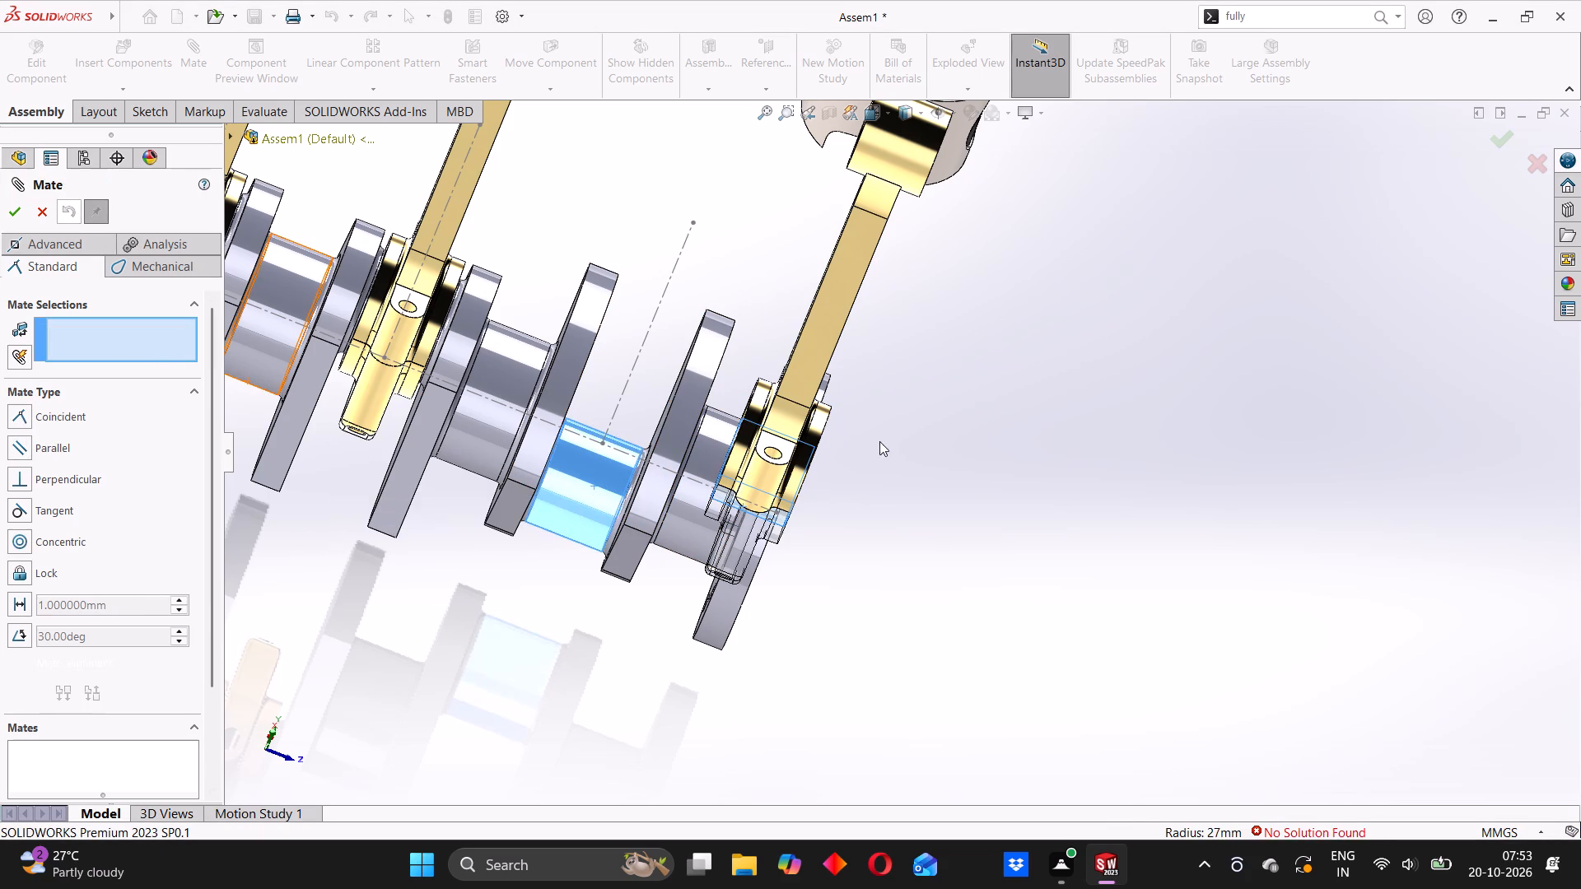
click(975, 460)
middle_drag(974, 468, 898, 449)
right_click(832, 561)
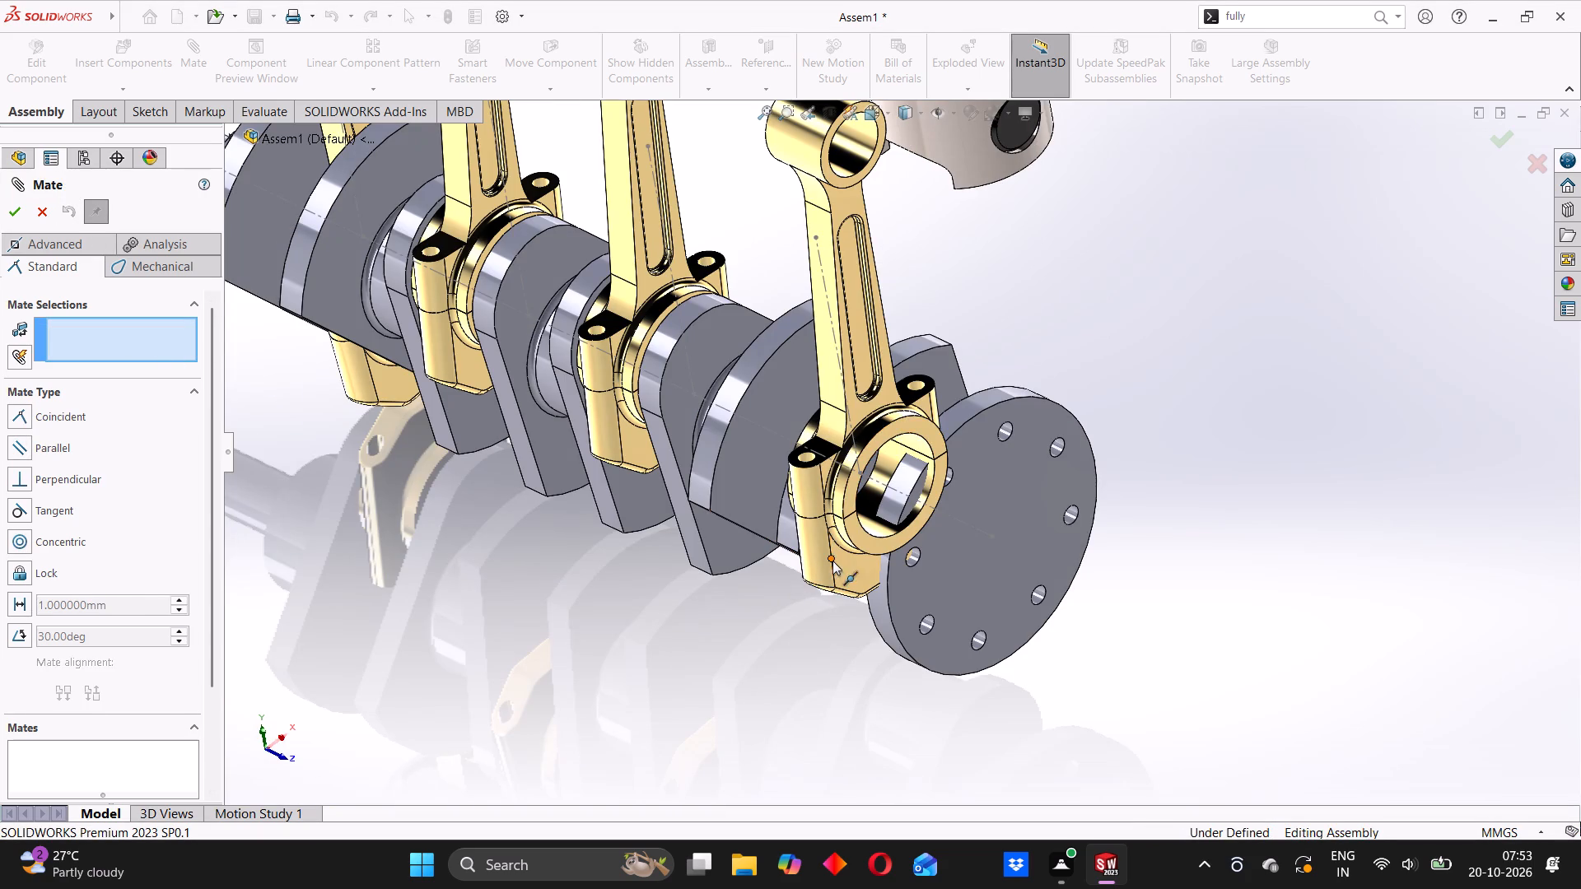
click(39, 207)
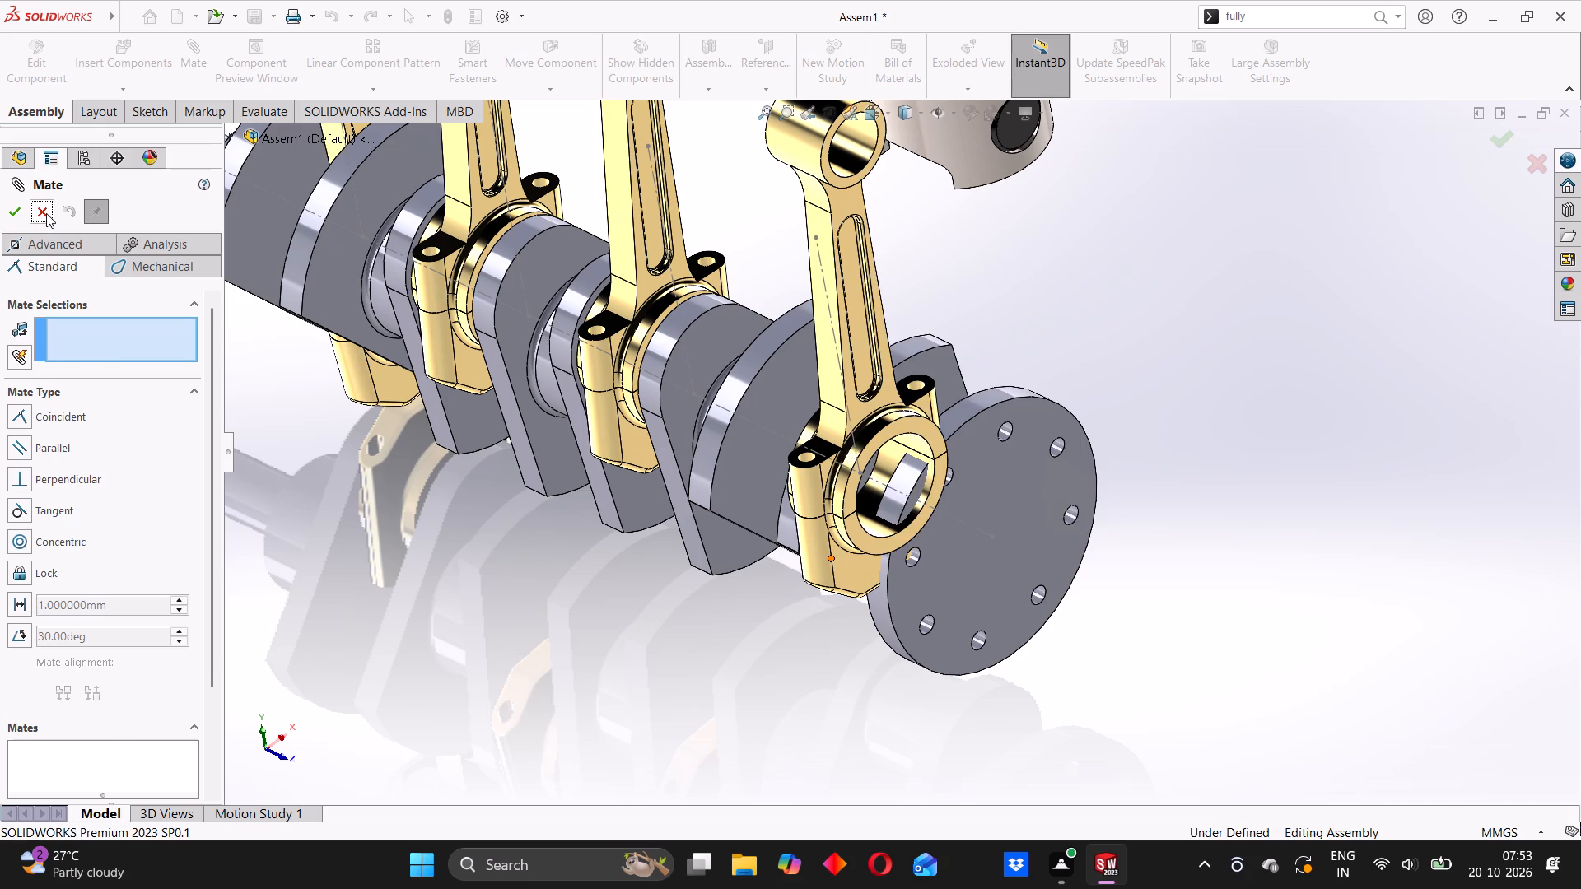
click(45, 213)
Float CONNECTING ROD CAP<8> and move the joined rod and cap off the crankshaft's flange toward the third connecting rod.
right_click(828, 561)
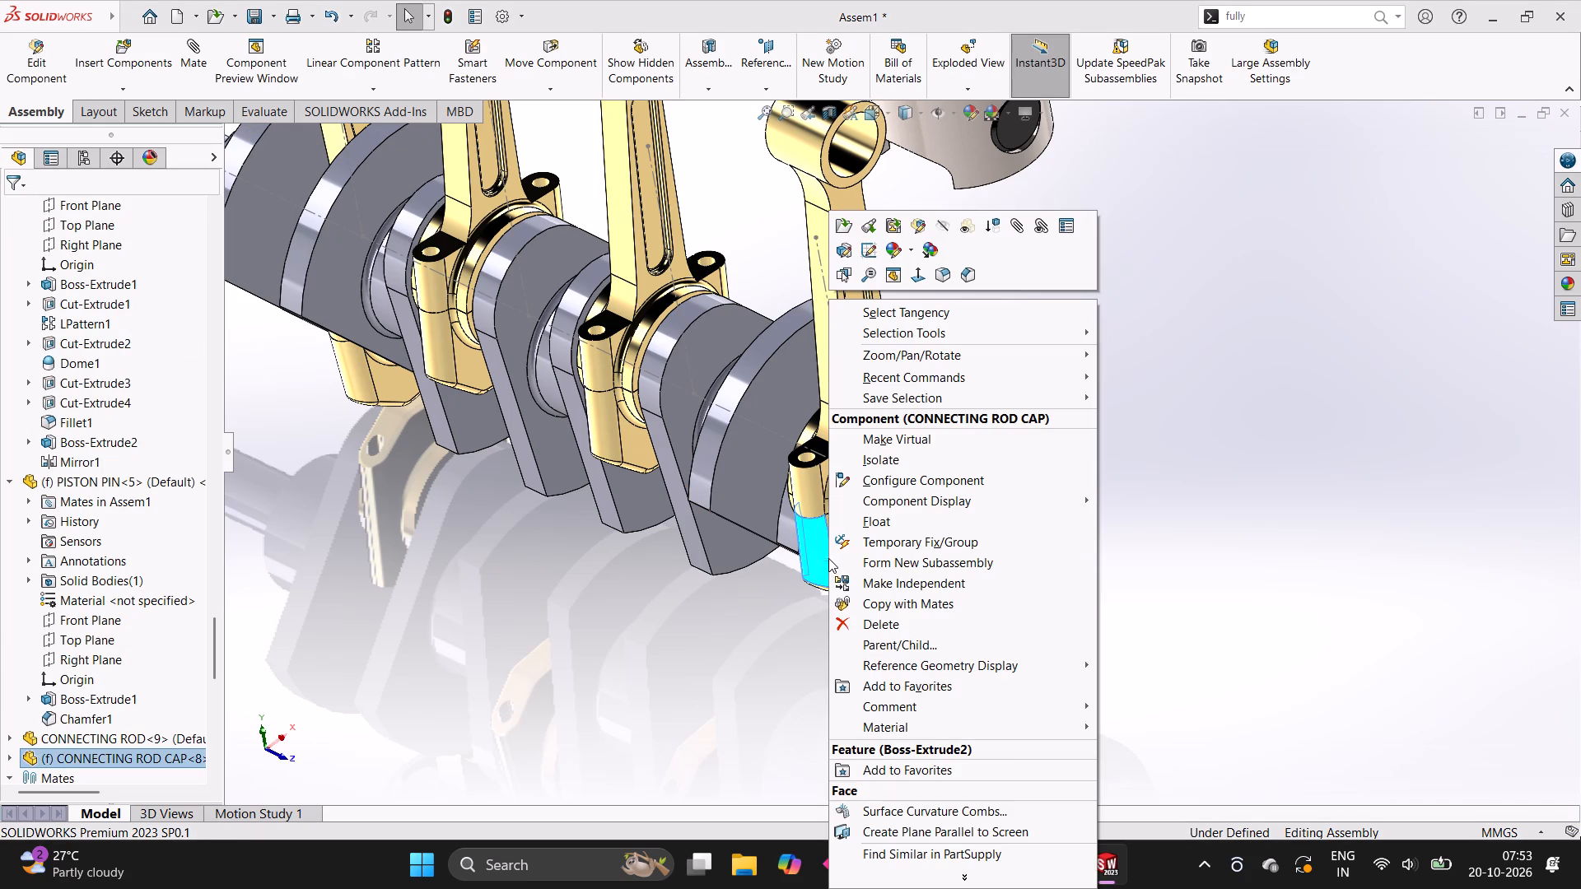
click(879, 527)
drag(852, 567, 852, 566)
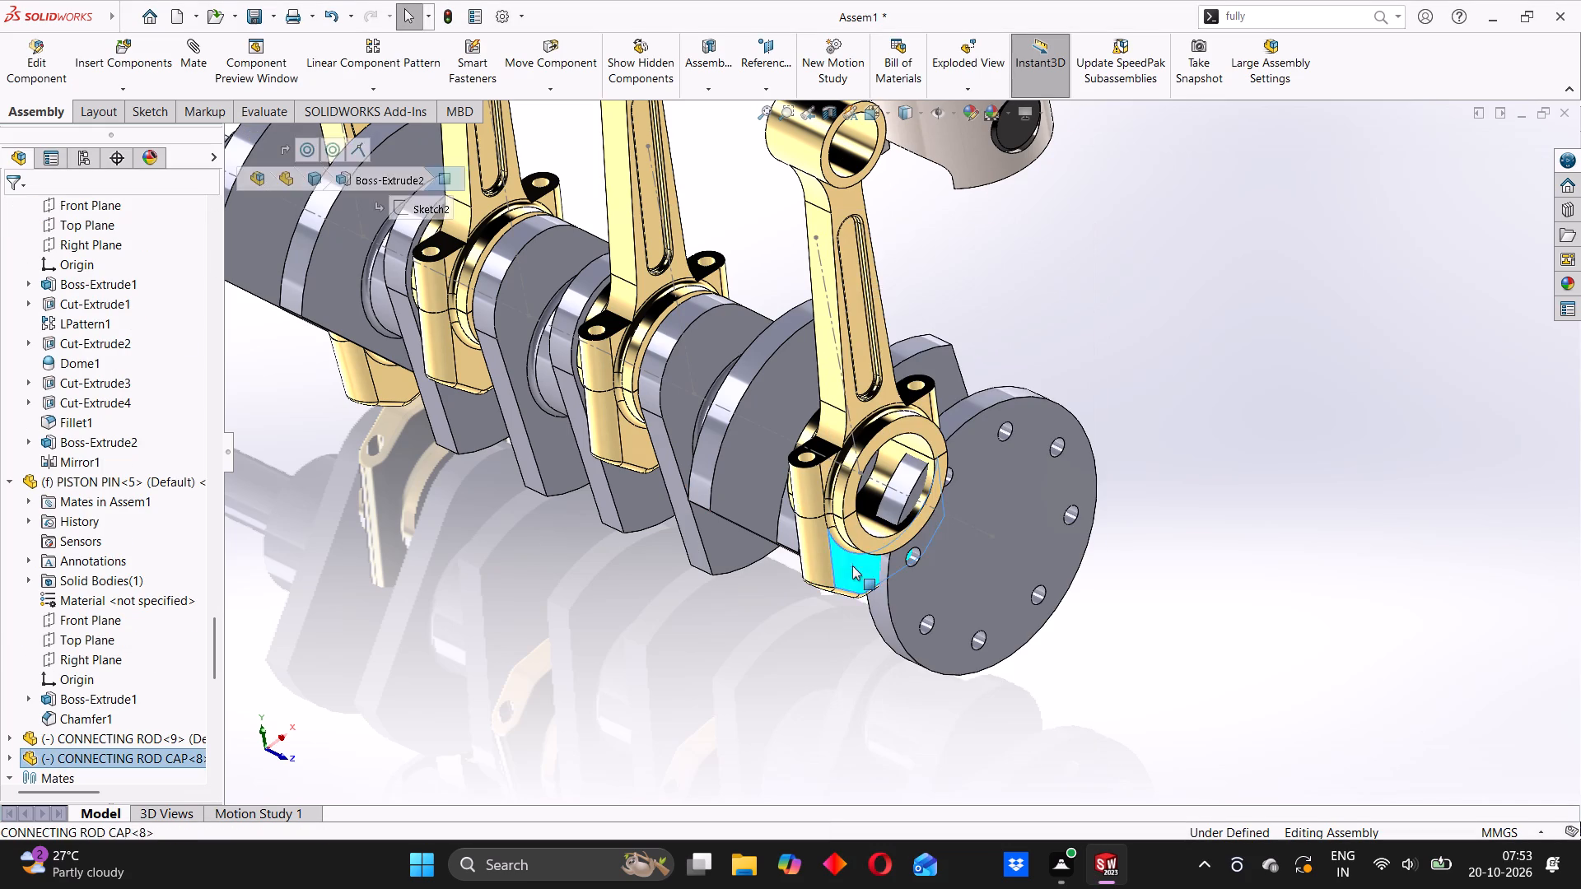
drag(852, 566, 679, 486)
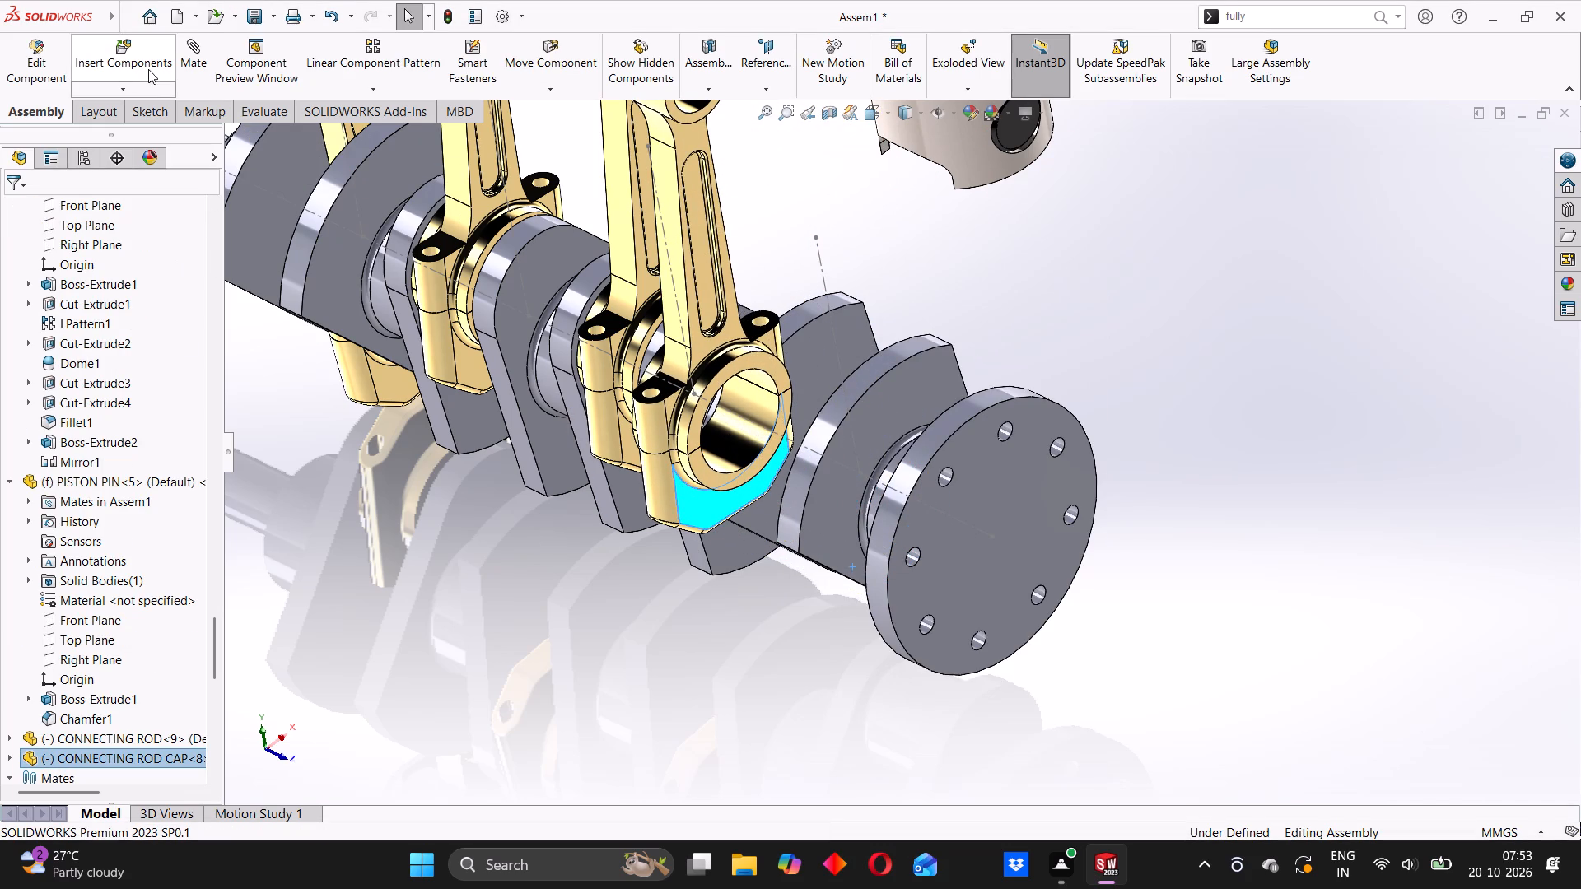
Mate the bore of CONNECTING ROD CAP<8> concentric with the crankshaft's fourth crankpin, and slide the joined rod between the webs.
click(179, 54)
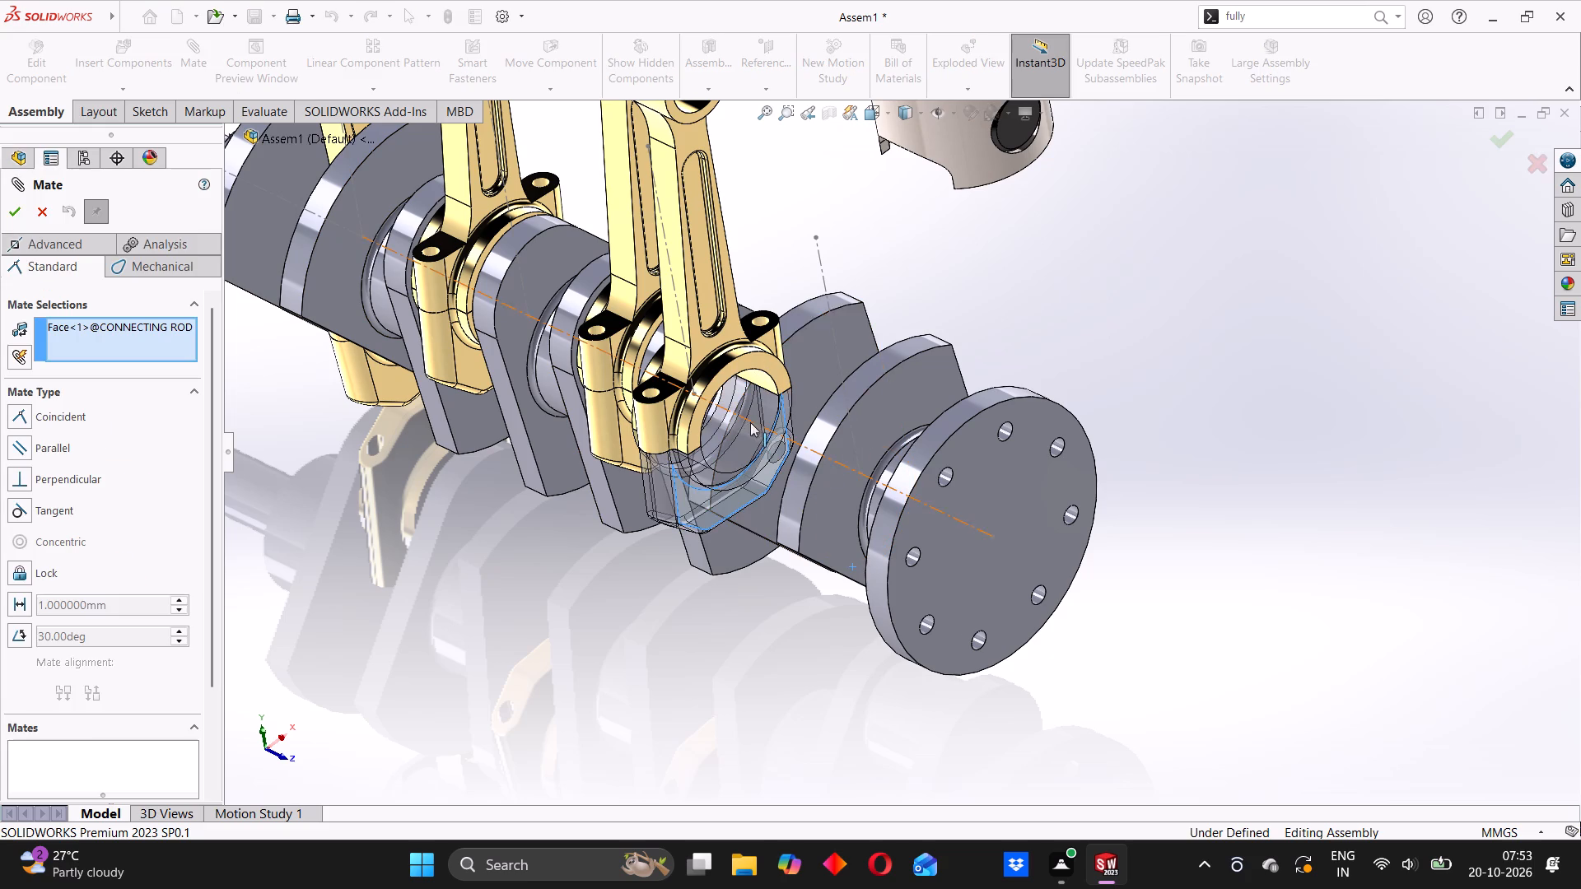
middle_drag(623, 509, 687, 473)
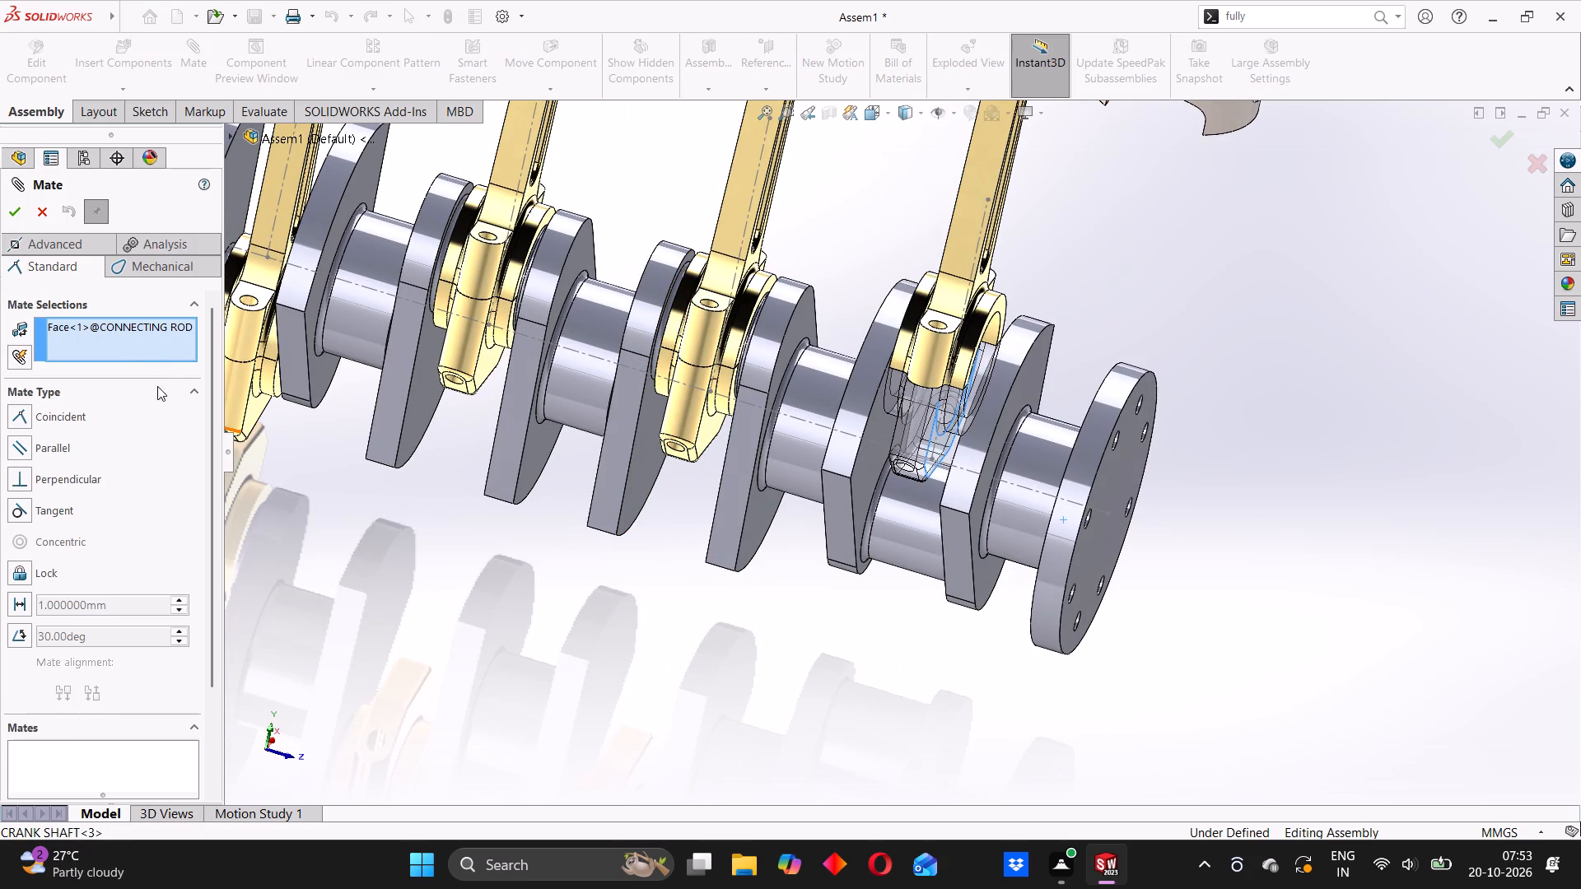
right_click(124, 327)
click(163, 342)
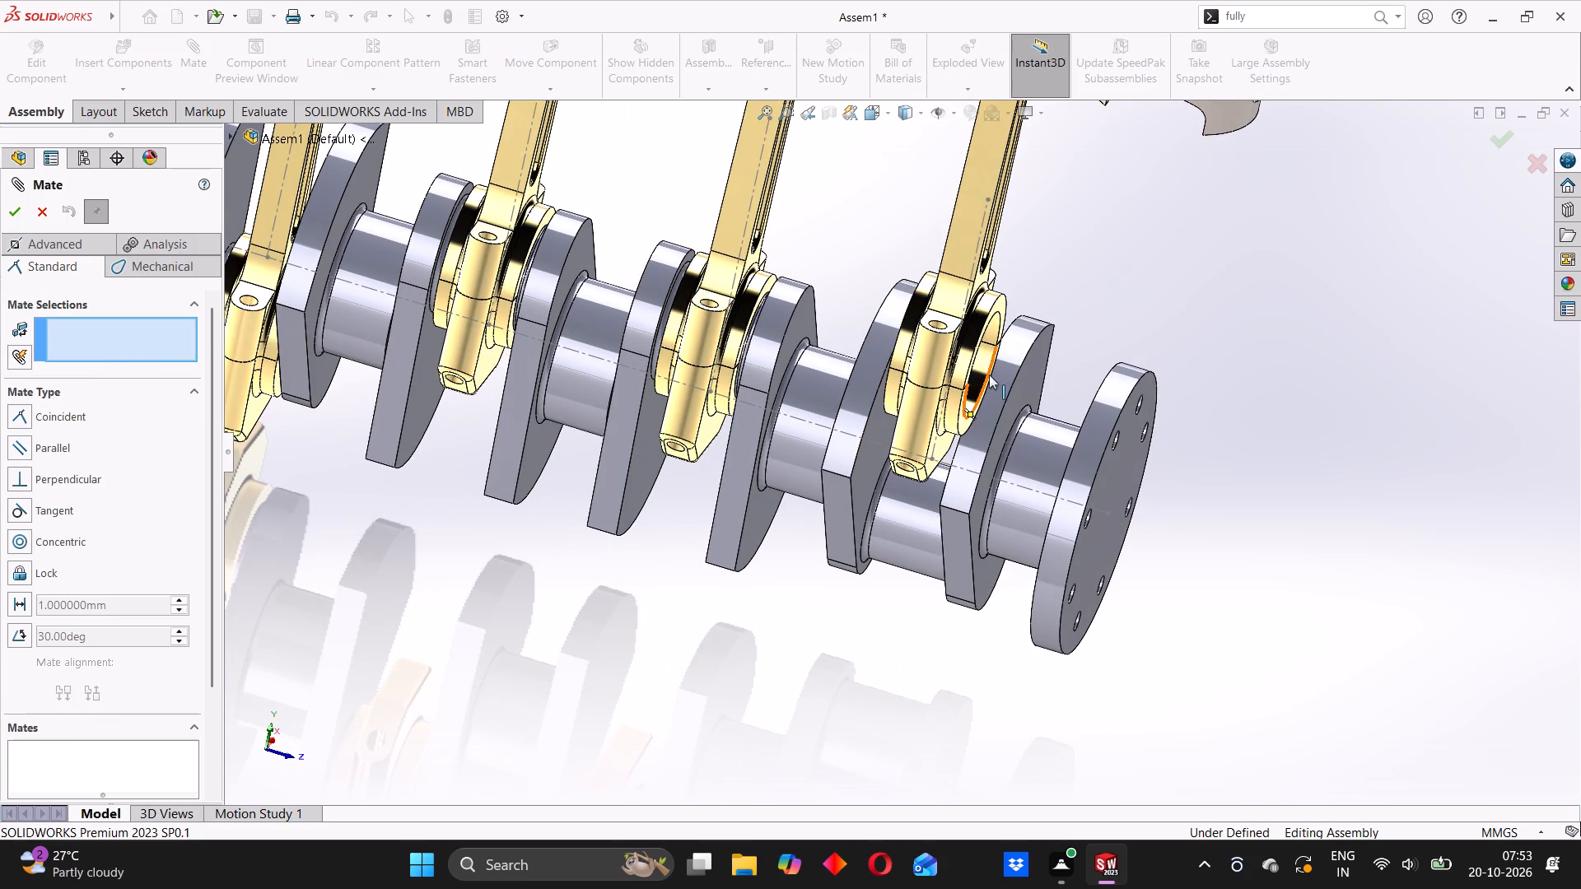
middle_drag(992, 371, 977, 380)
click(963, 392)
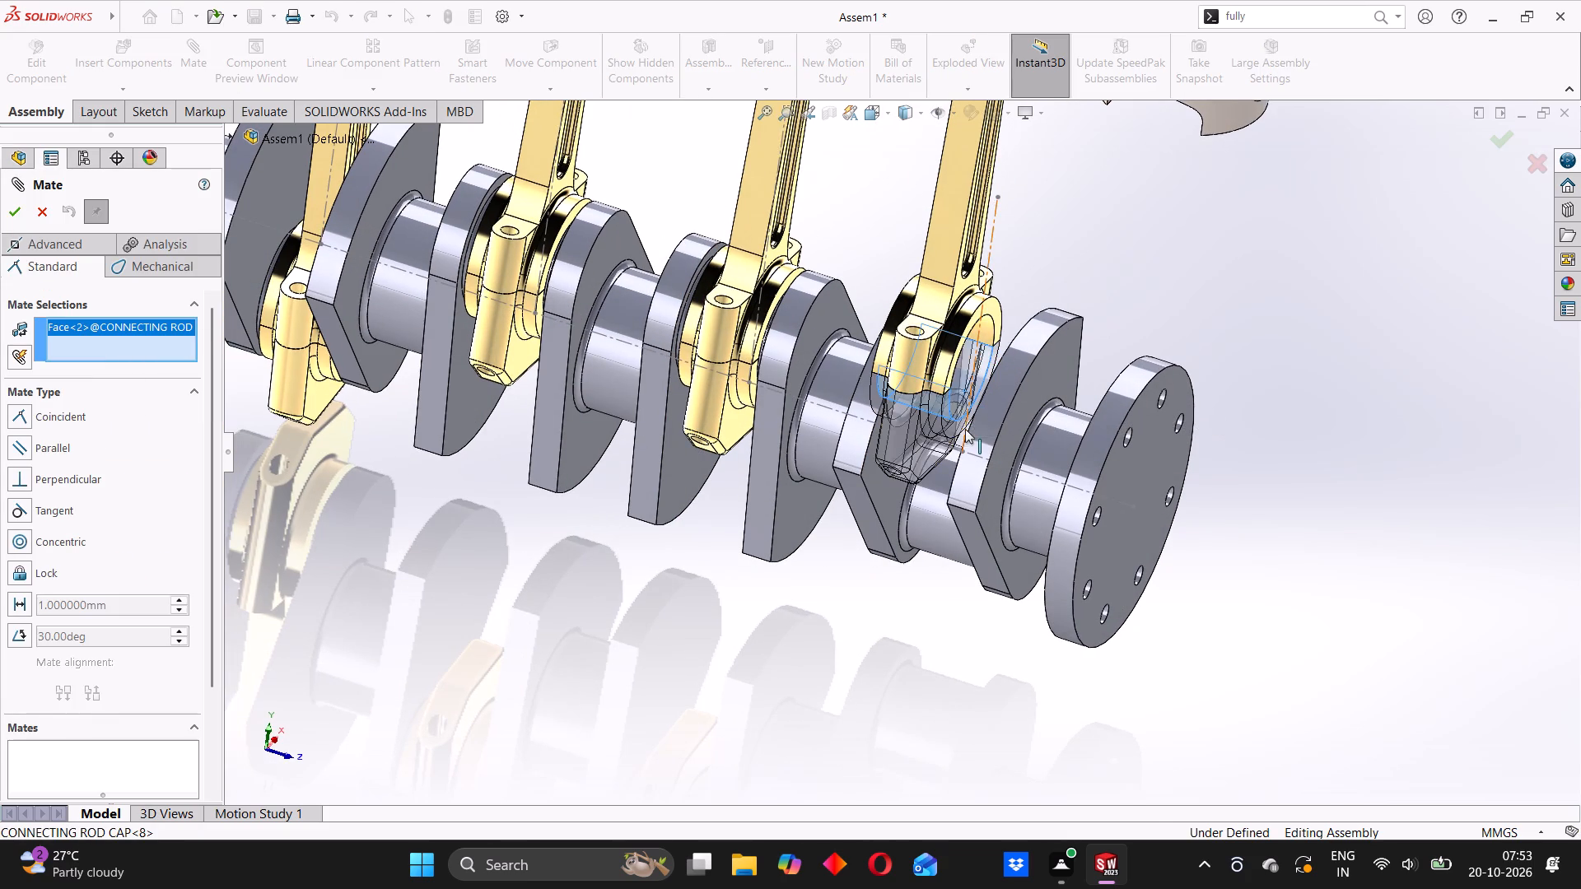
middle_drag(945, 498, 969, 440)
click(927, 516)
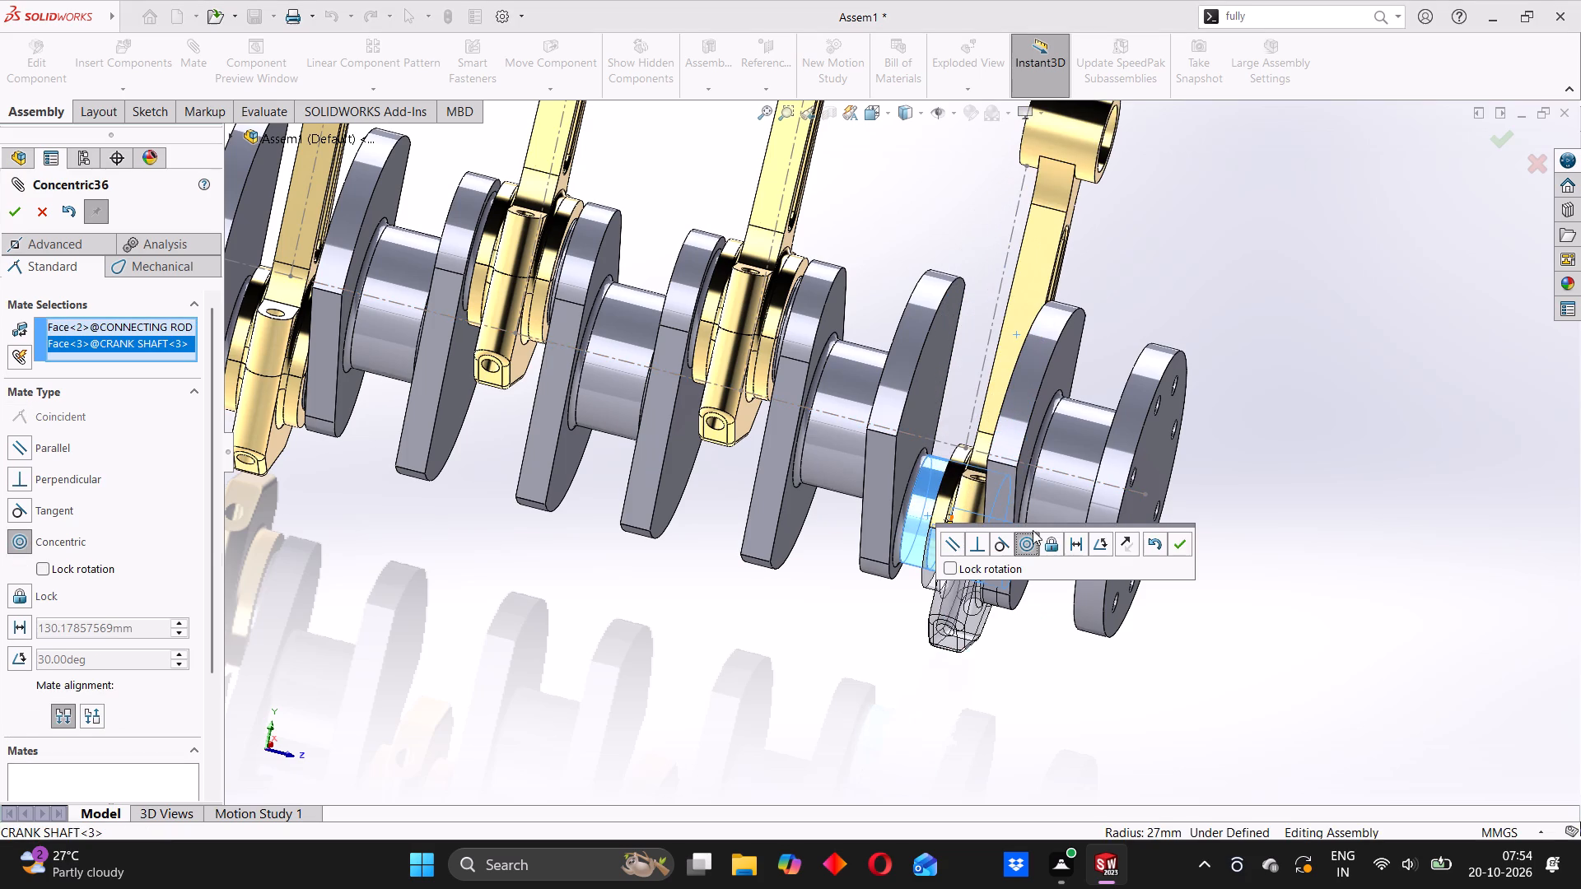
click(1177, 542)
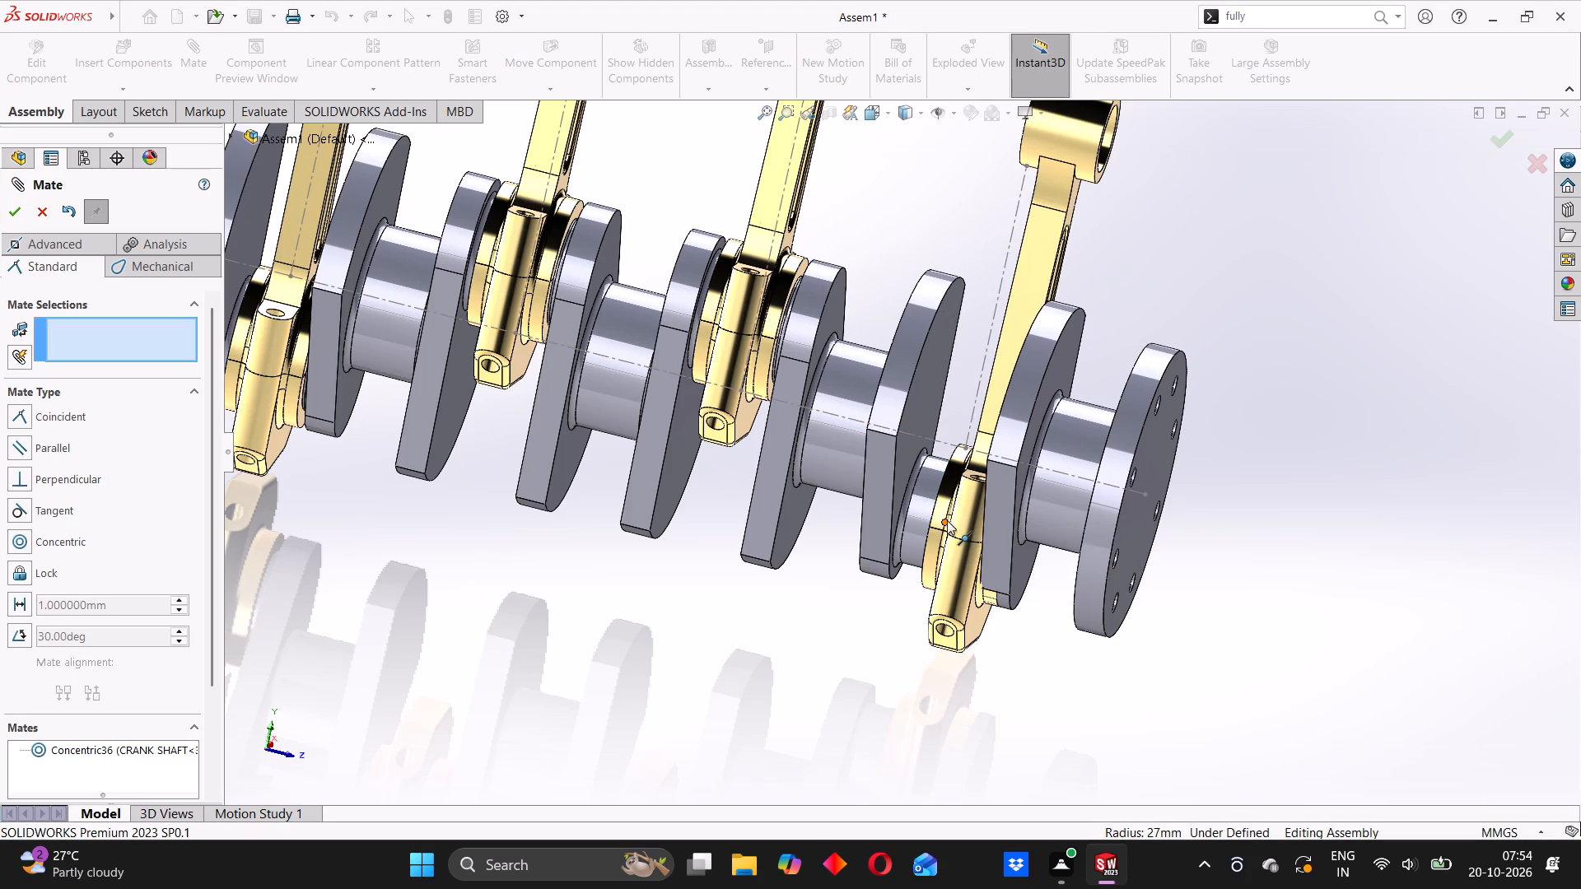
drag(960, 523, 920, 504)
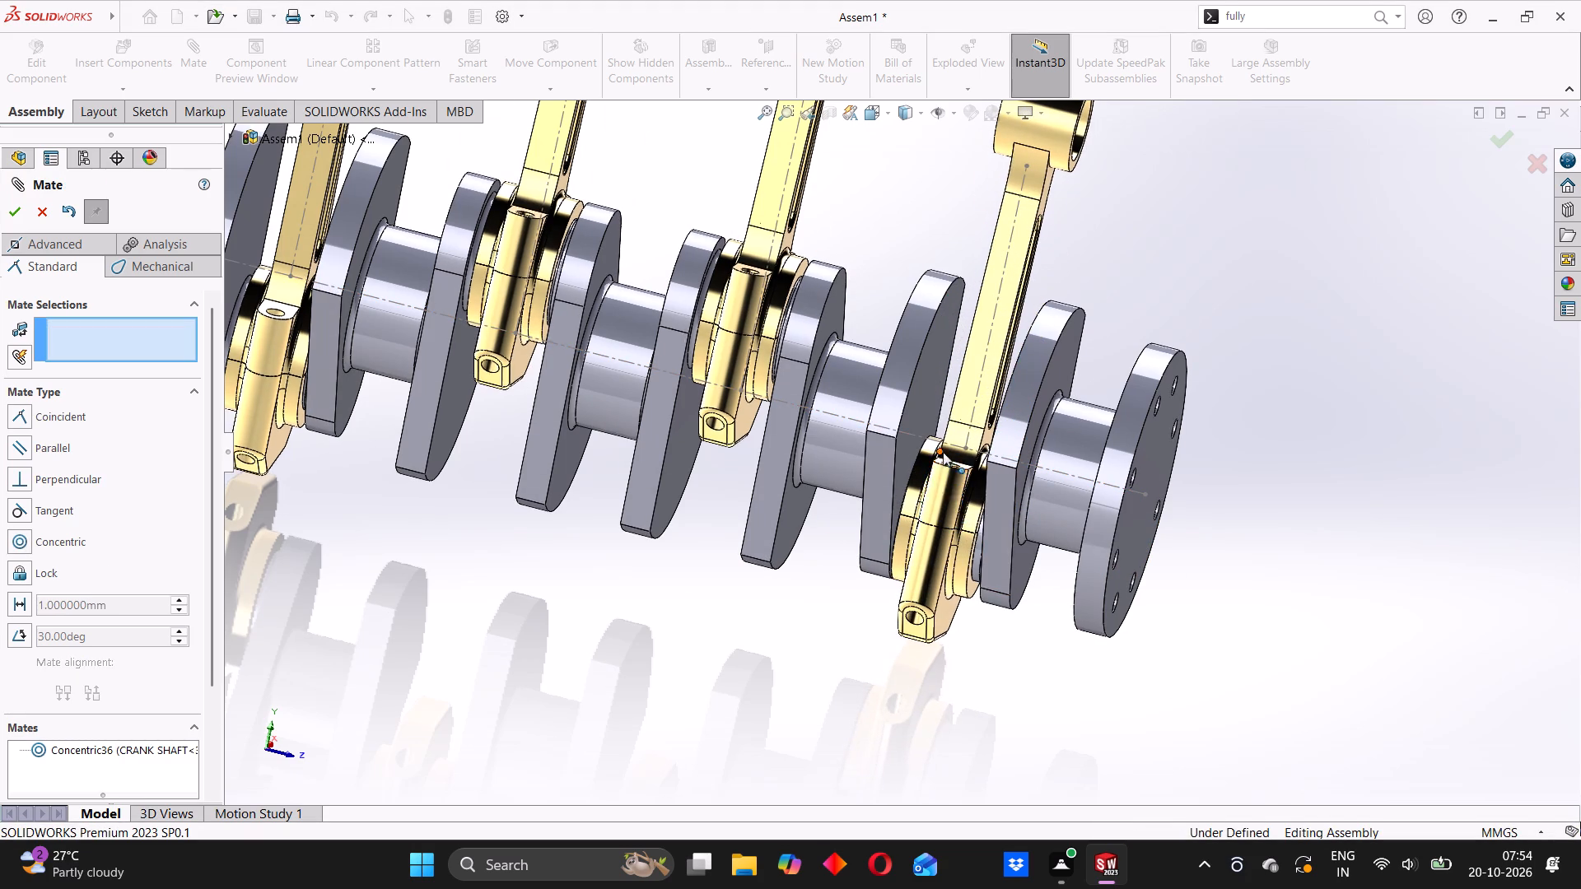
Center CONNECTING ROD<9> between the two webs beside the fourth crankpin with a centered Width mate, using the rod's opposite side faces.
scroll(943, 452, up, 3)
scroll(983, 314, down, 2)
middle_drag(1001, 359, 1023, 376)
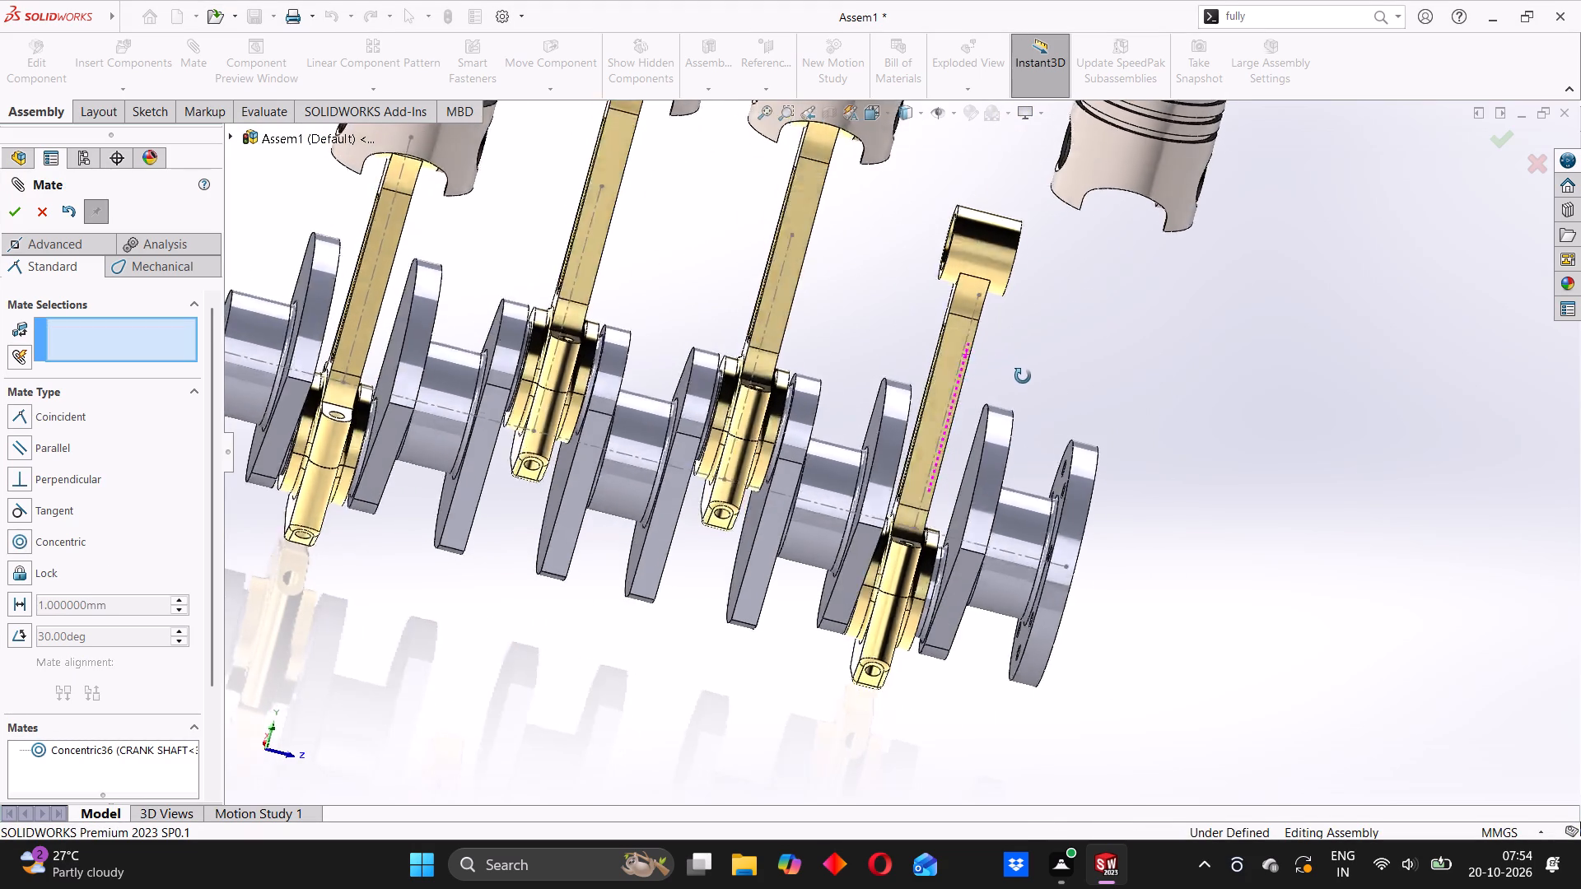
middle_drag(1023, 376, 1044, 407)
click(981, 471)
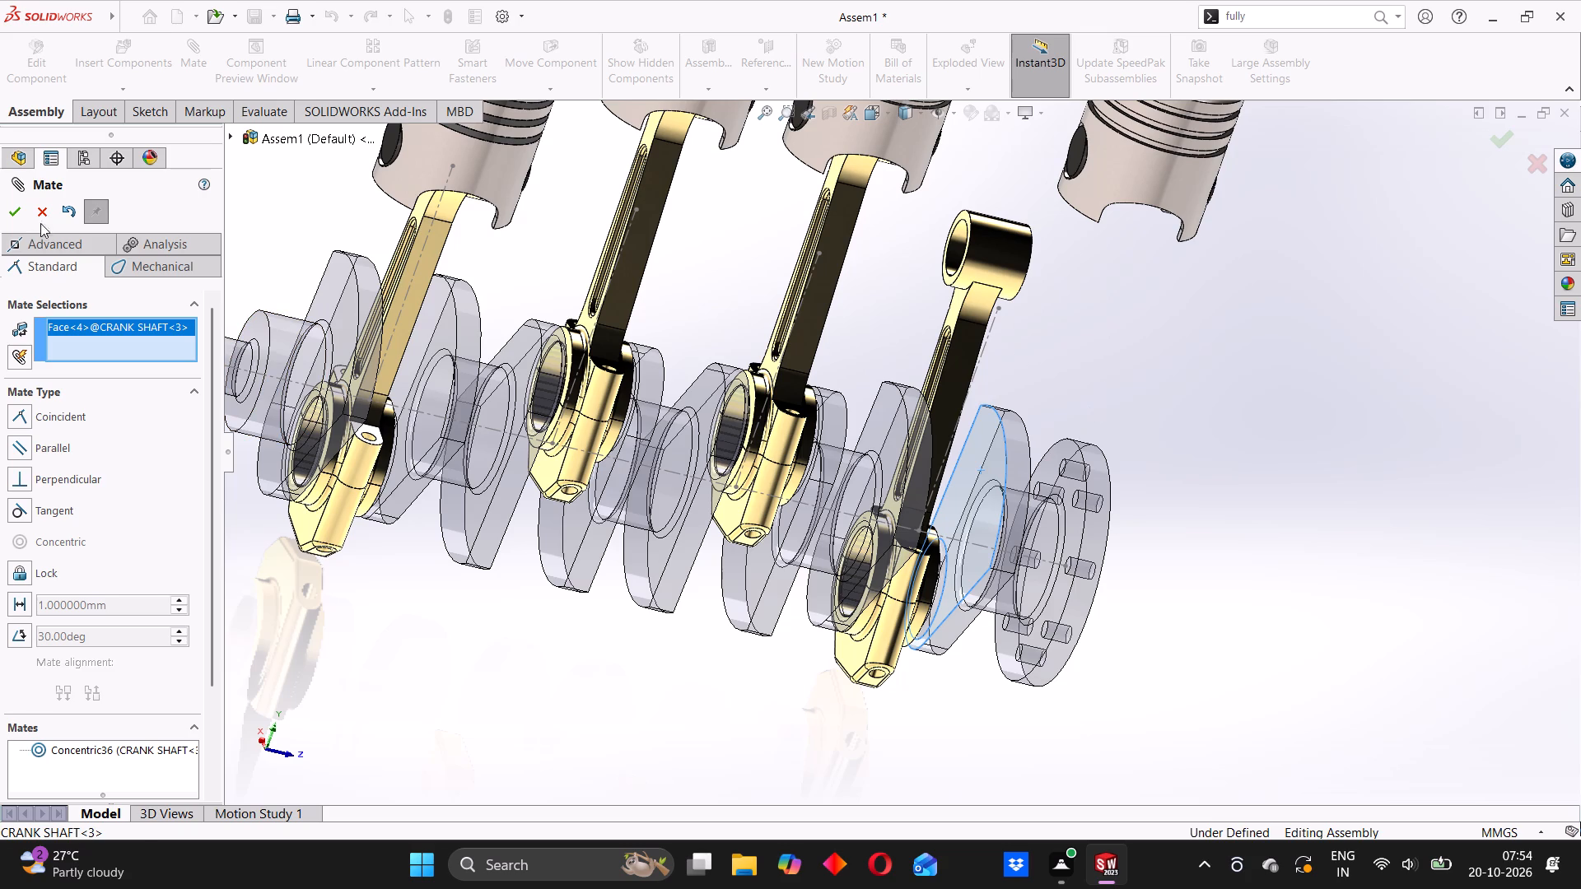
click(35, 244)
click(21, 469)
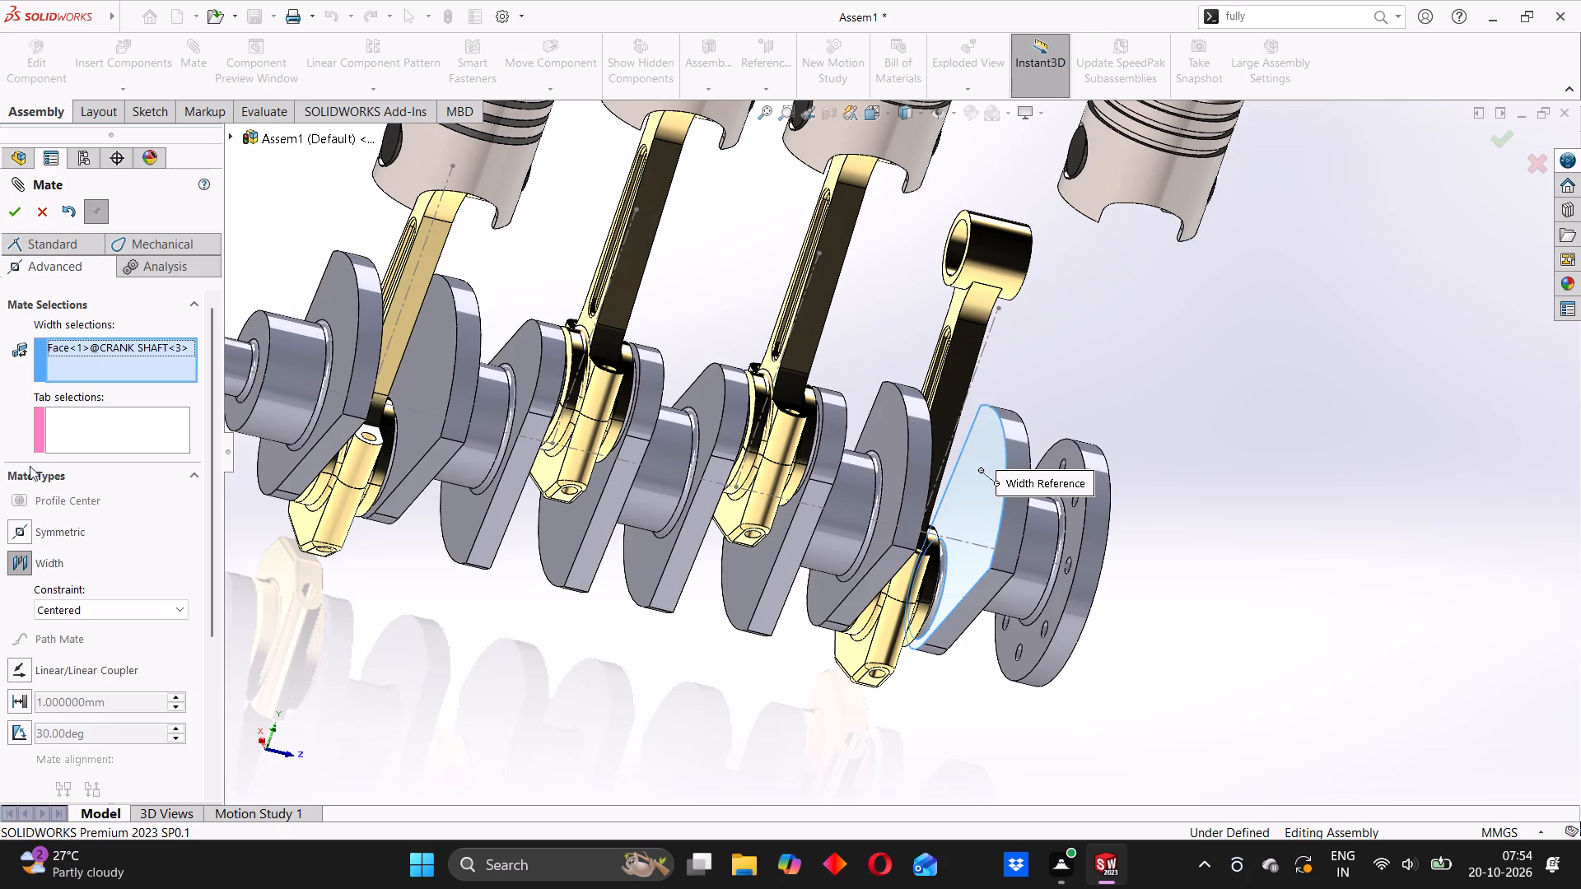
middle_drag(1021, 505, 962, 484)
click(955, 475)
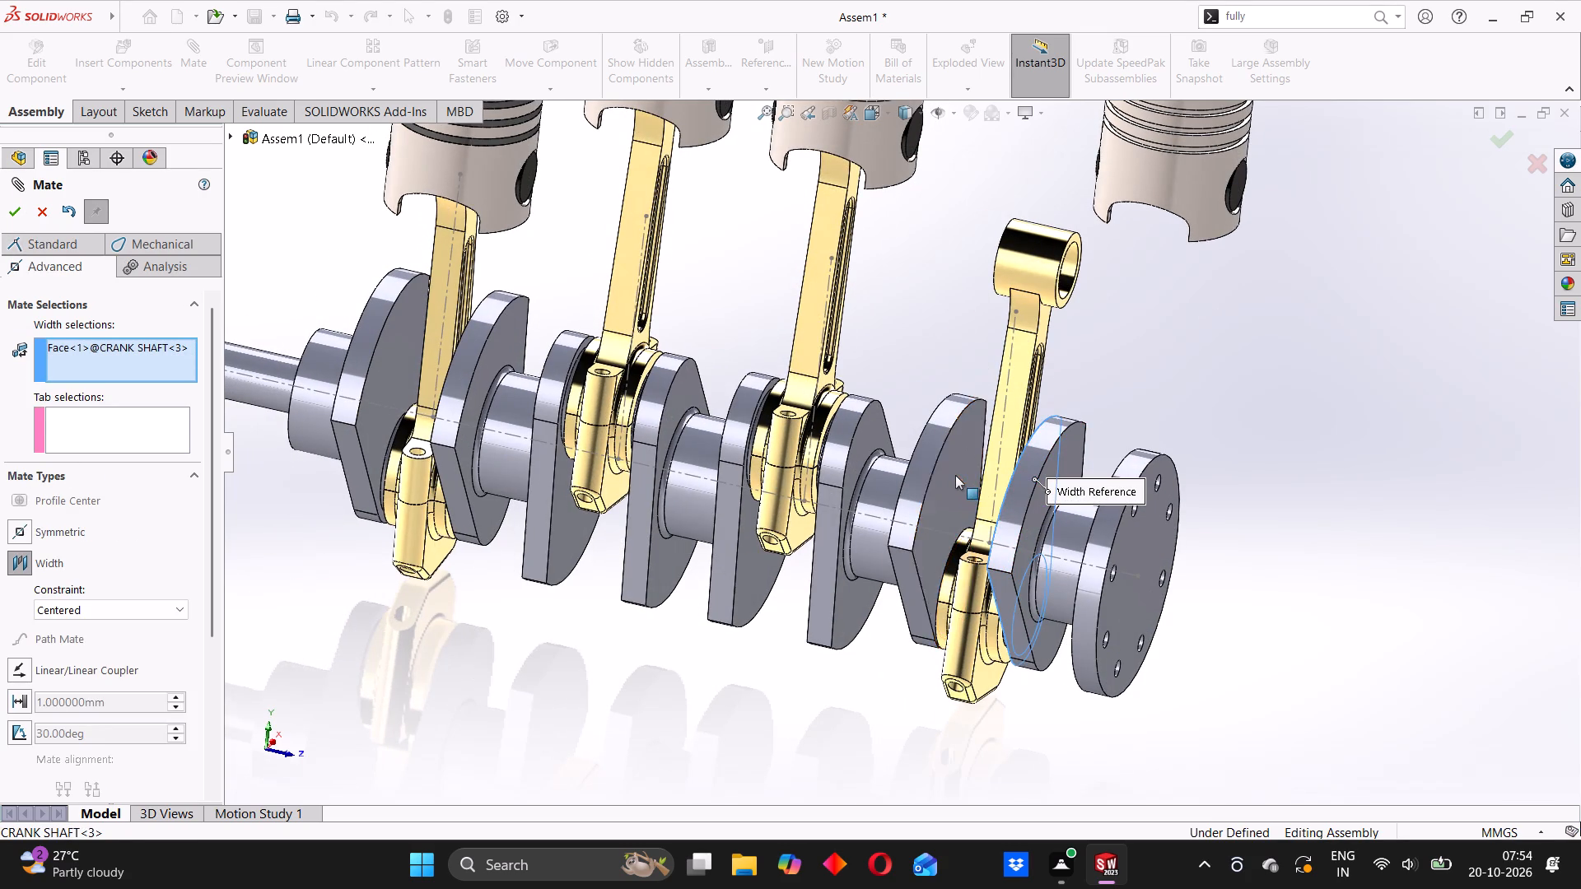
middle_drag(955, 475, 980, 471)
middle_drag(1098, 349, 1031, 342)
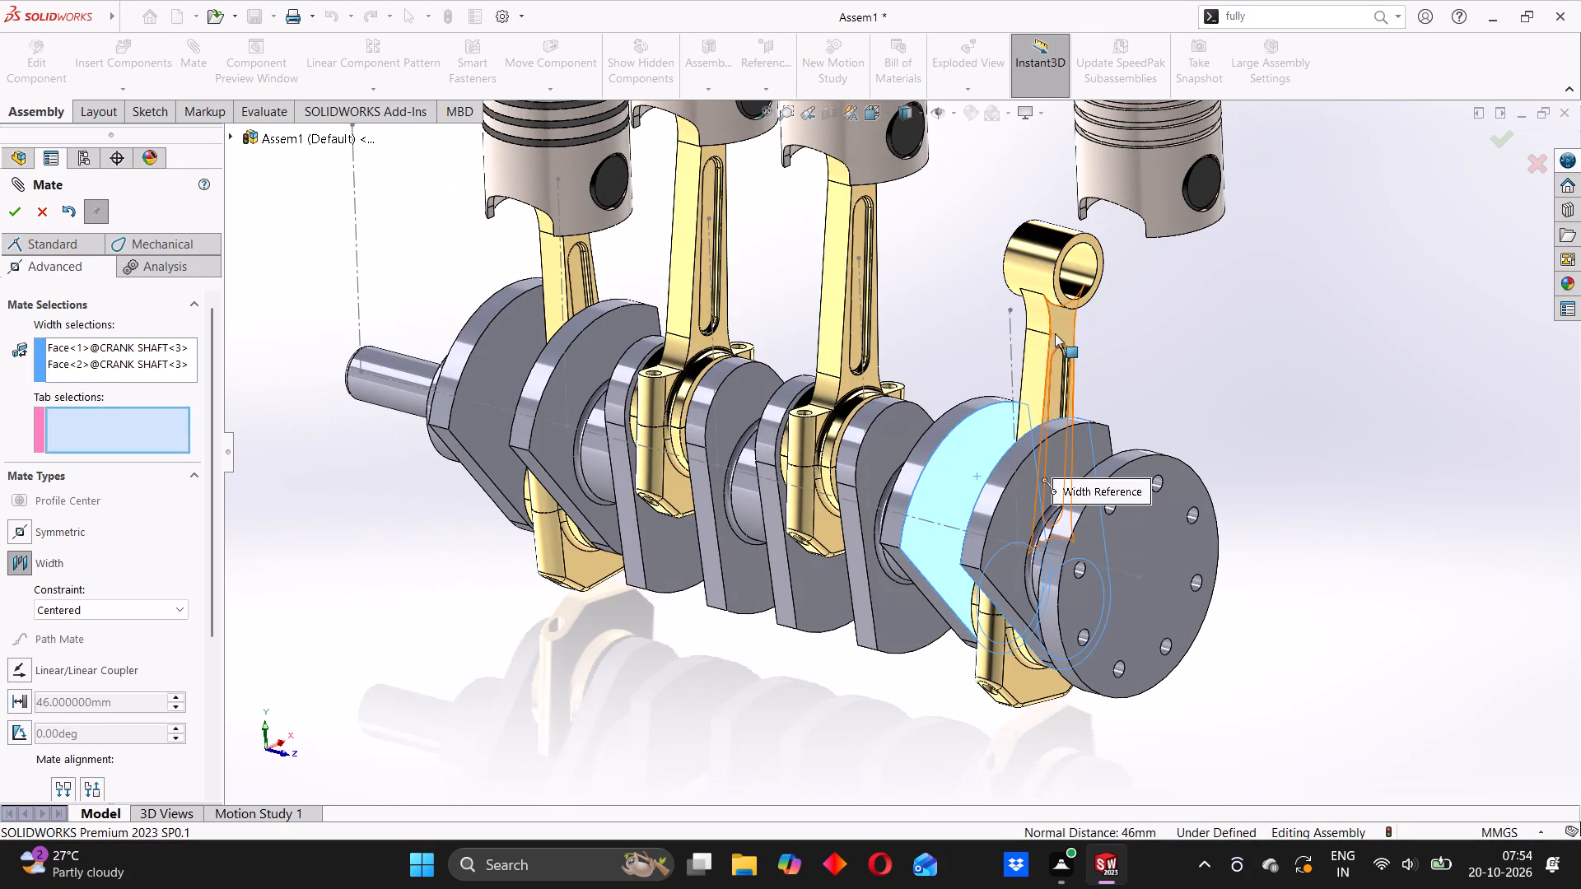
click(1057, 328)
middle_drag(1019, 370, 1033, 374)
click(1064, 331)
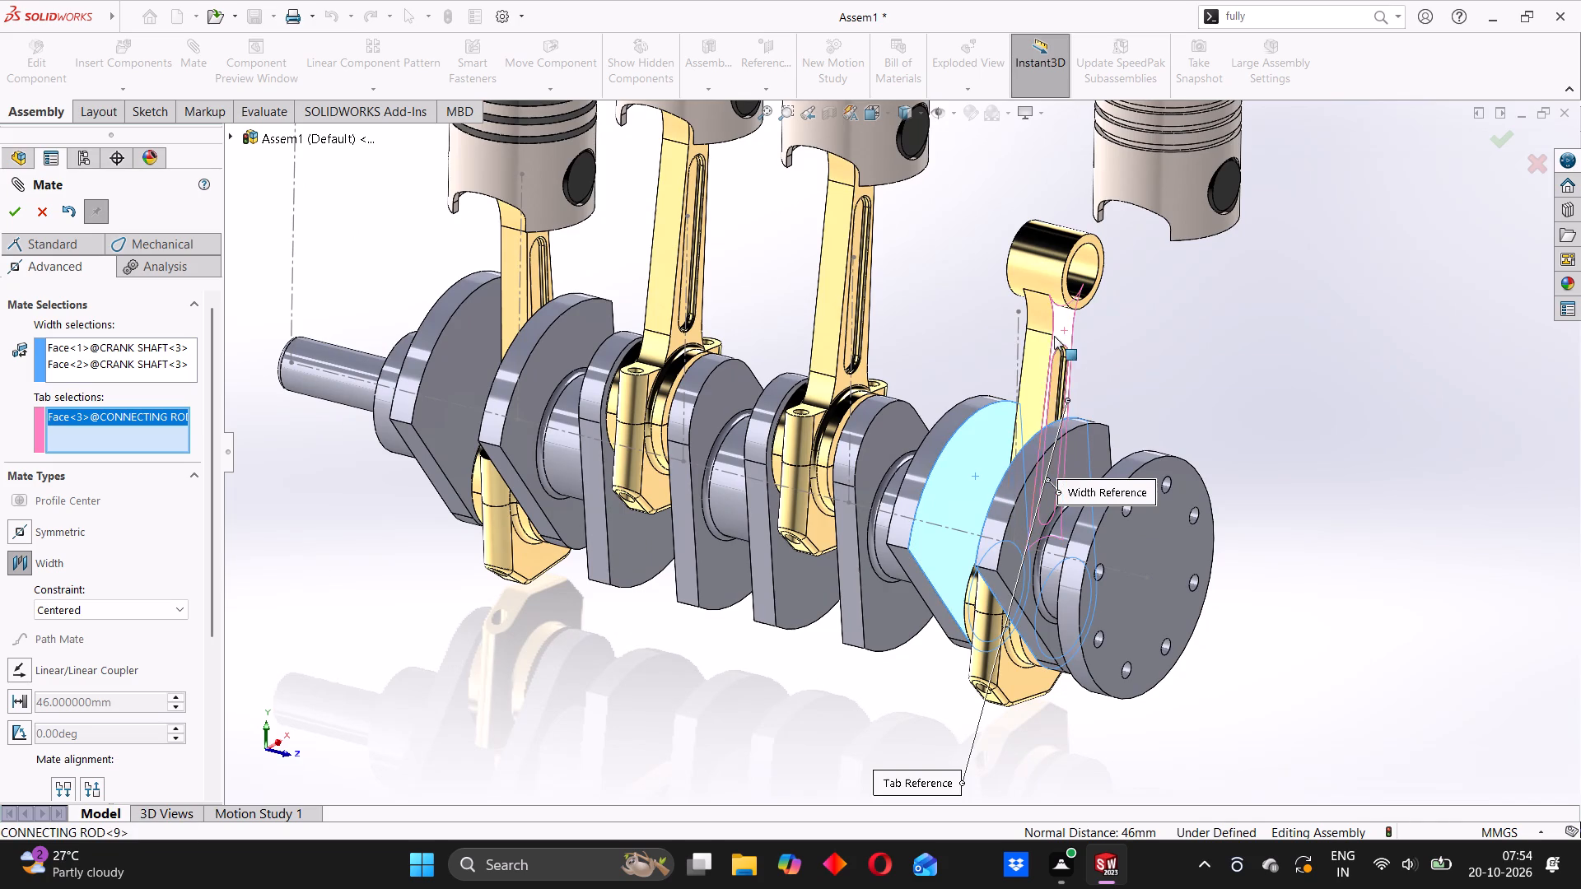
middle_drag(1032, 352, 1161, 416)
click(1024, 321)
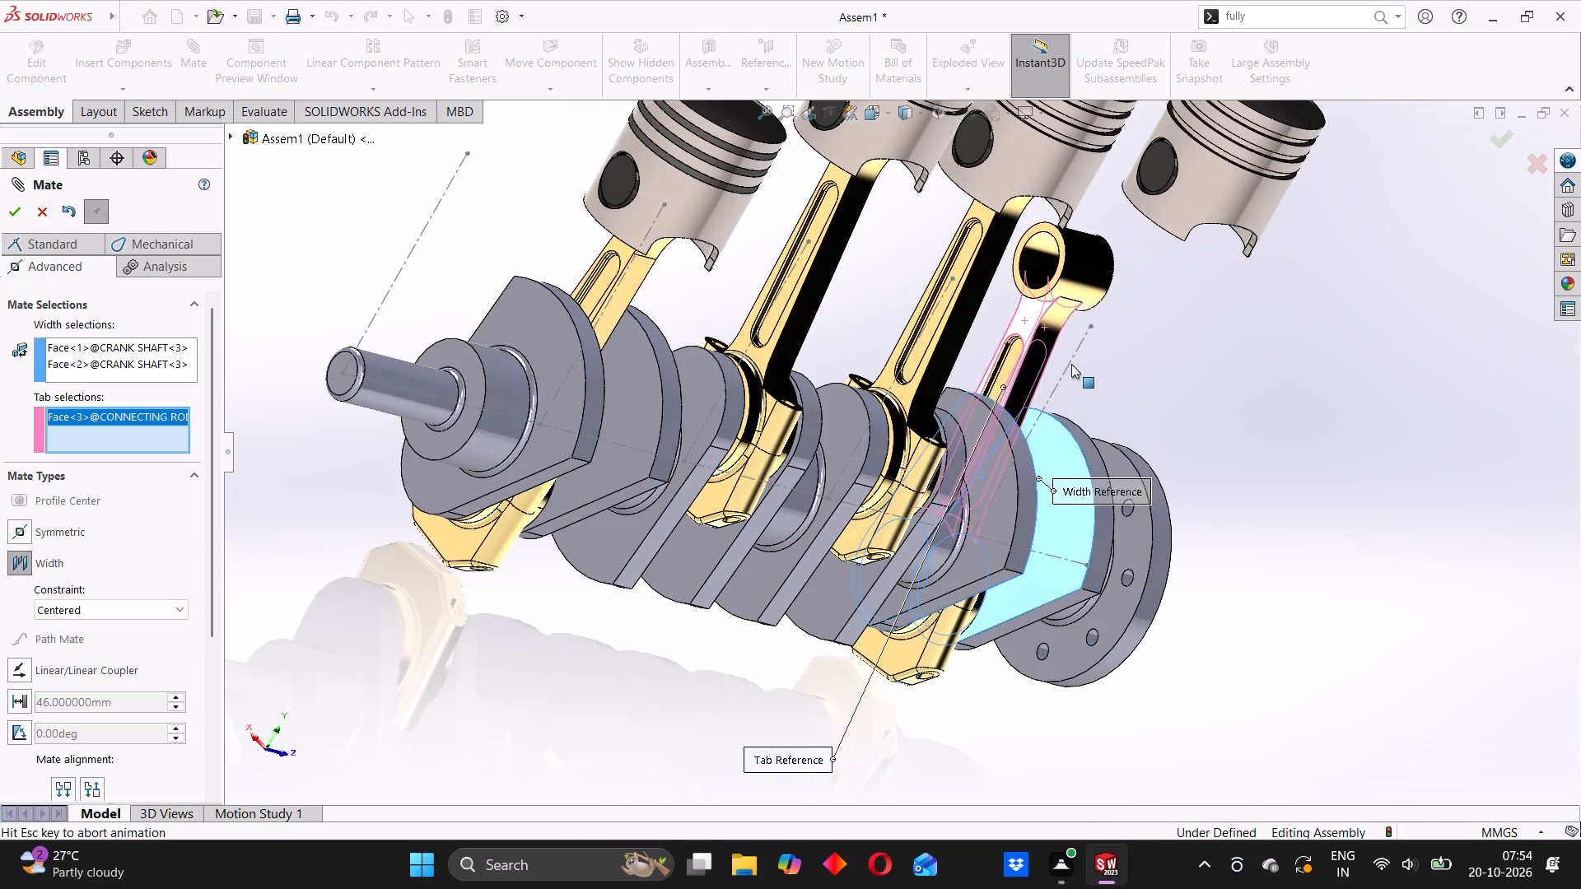
middle_drag(1136, 369, 1039, 347)
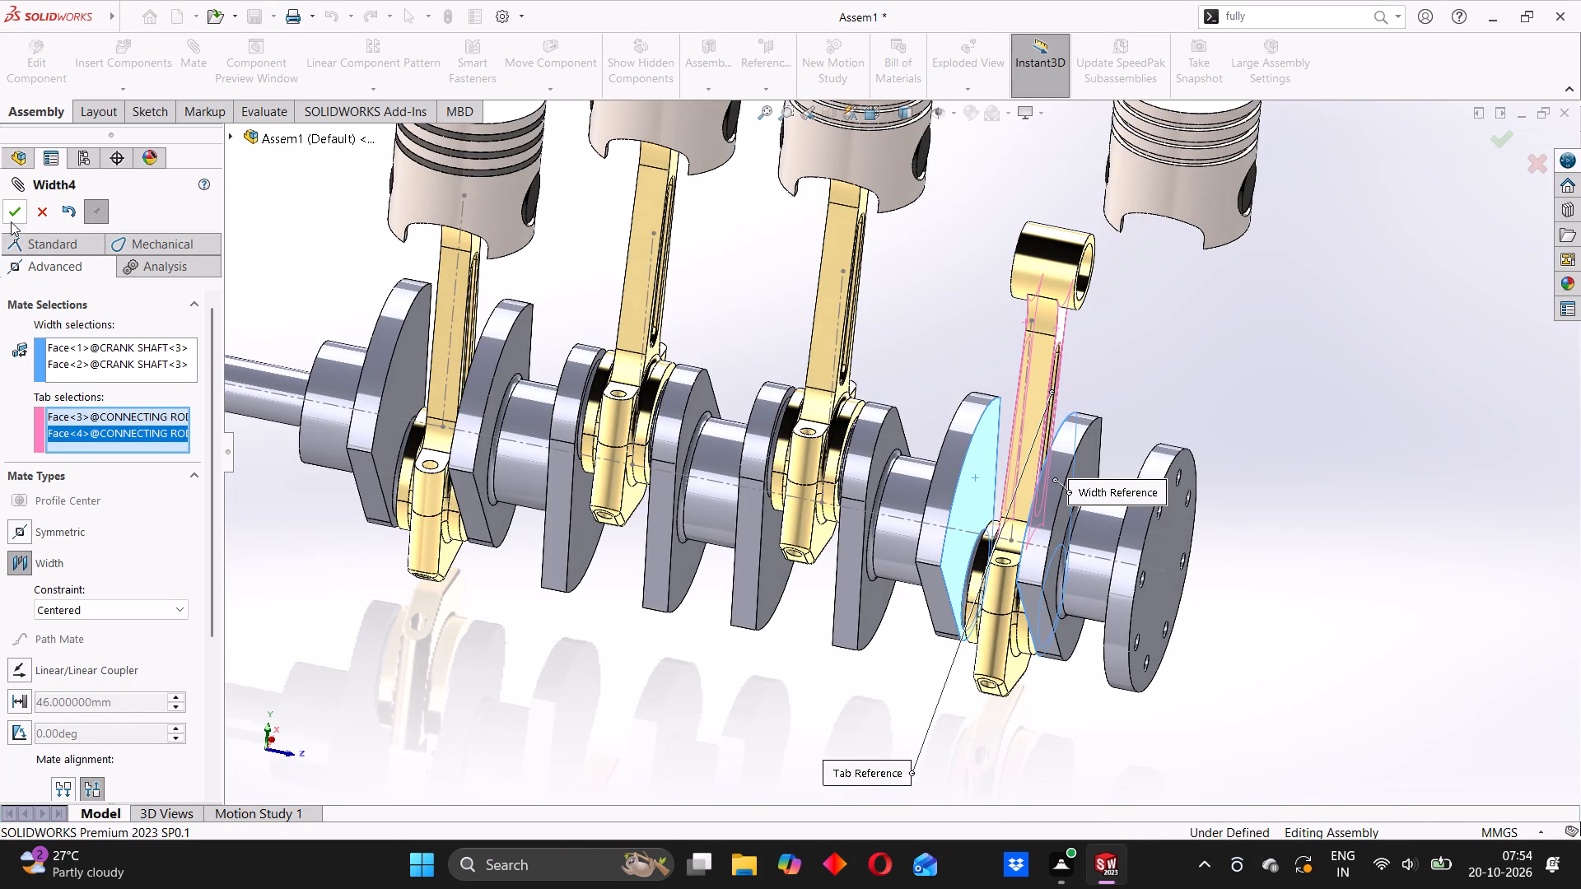
click(16, 214)
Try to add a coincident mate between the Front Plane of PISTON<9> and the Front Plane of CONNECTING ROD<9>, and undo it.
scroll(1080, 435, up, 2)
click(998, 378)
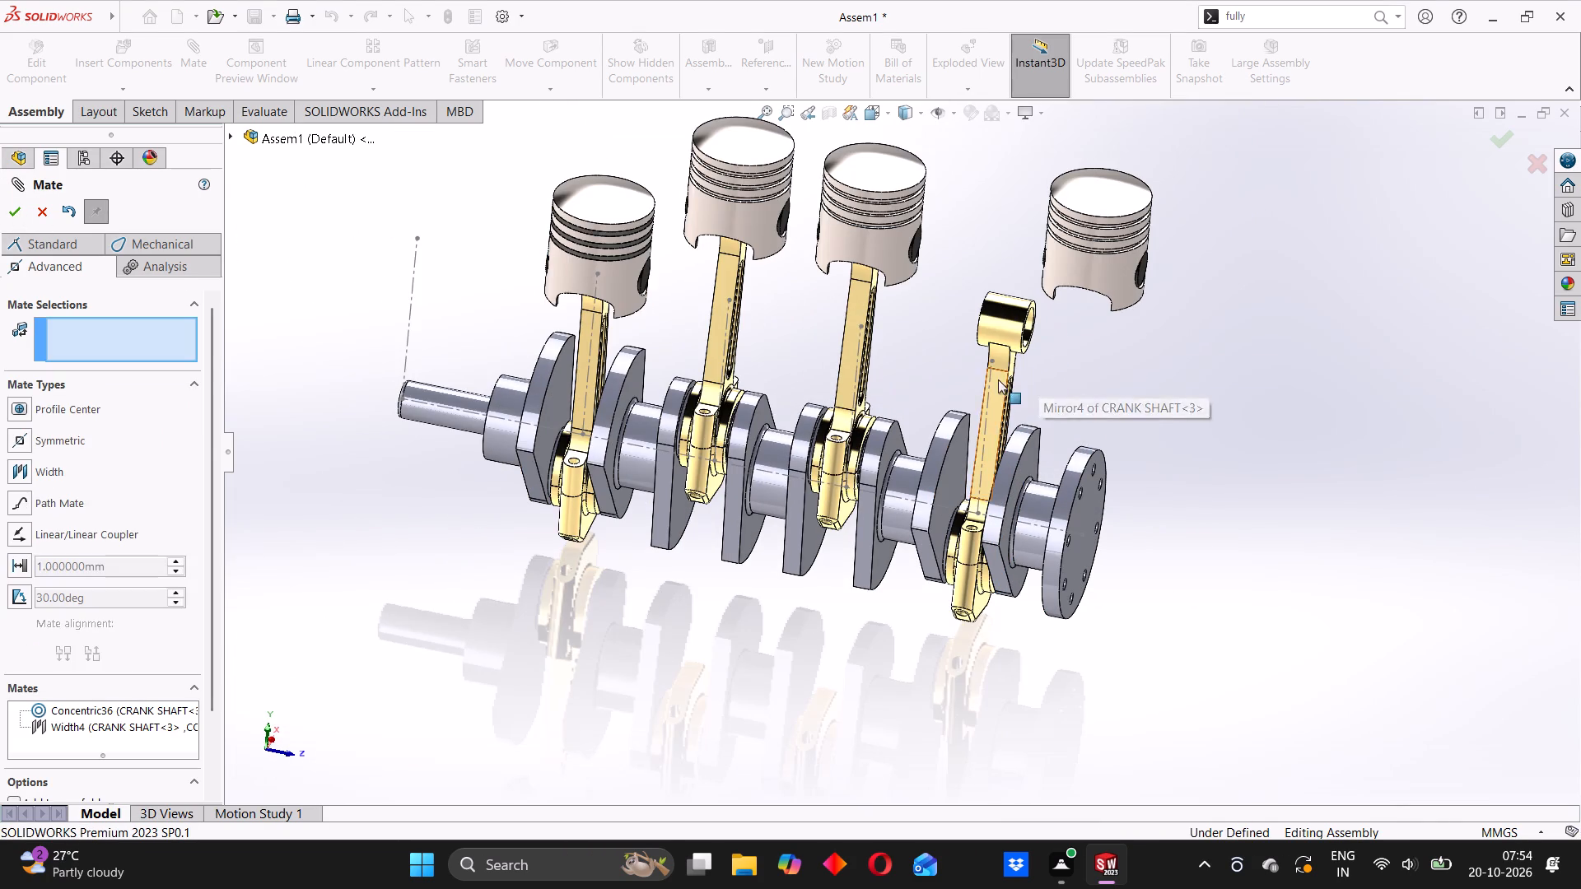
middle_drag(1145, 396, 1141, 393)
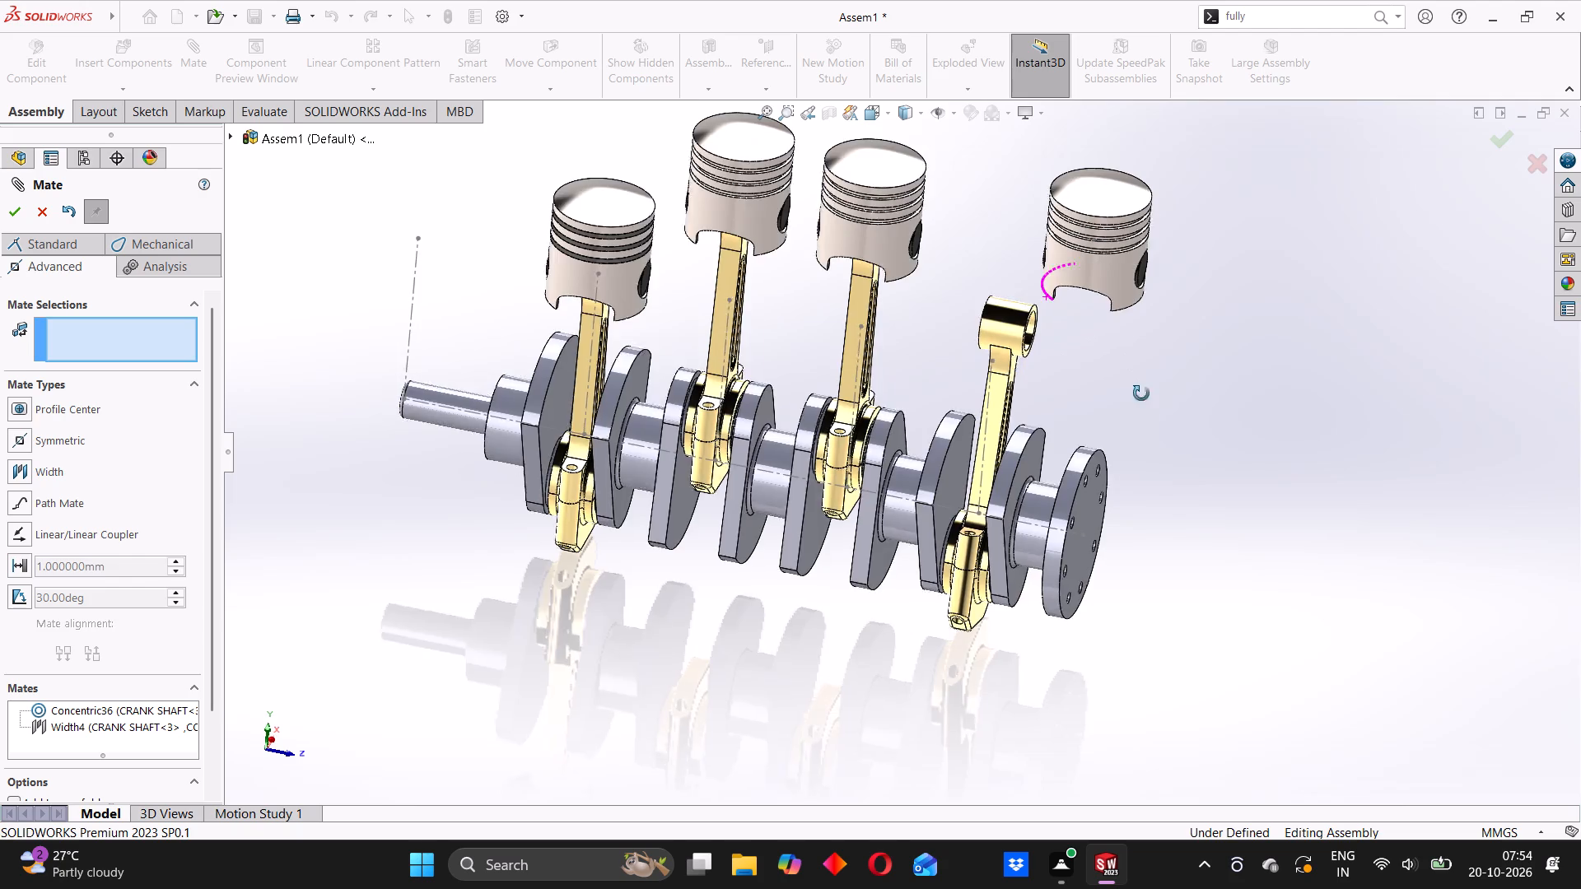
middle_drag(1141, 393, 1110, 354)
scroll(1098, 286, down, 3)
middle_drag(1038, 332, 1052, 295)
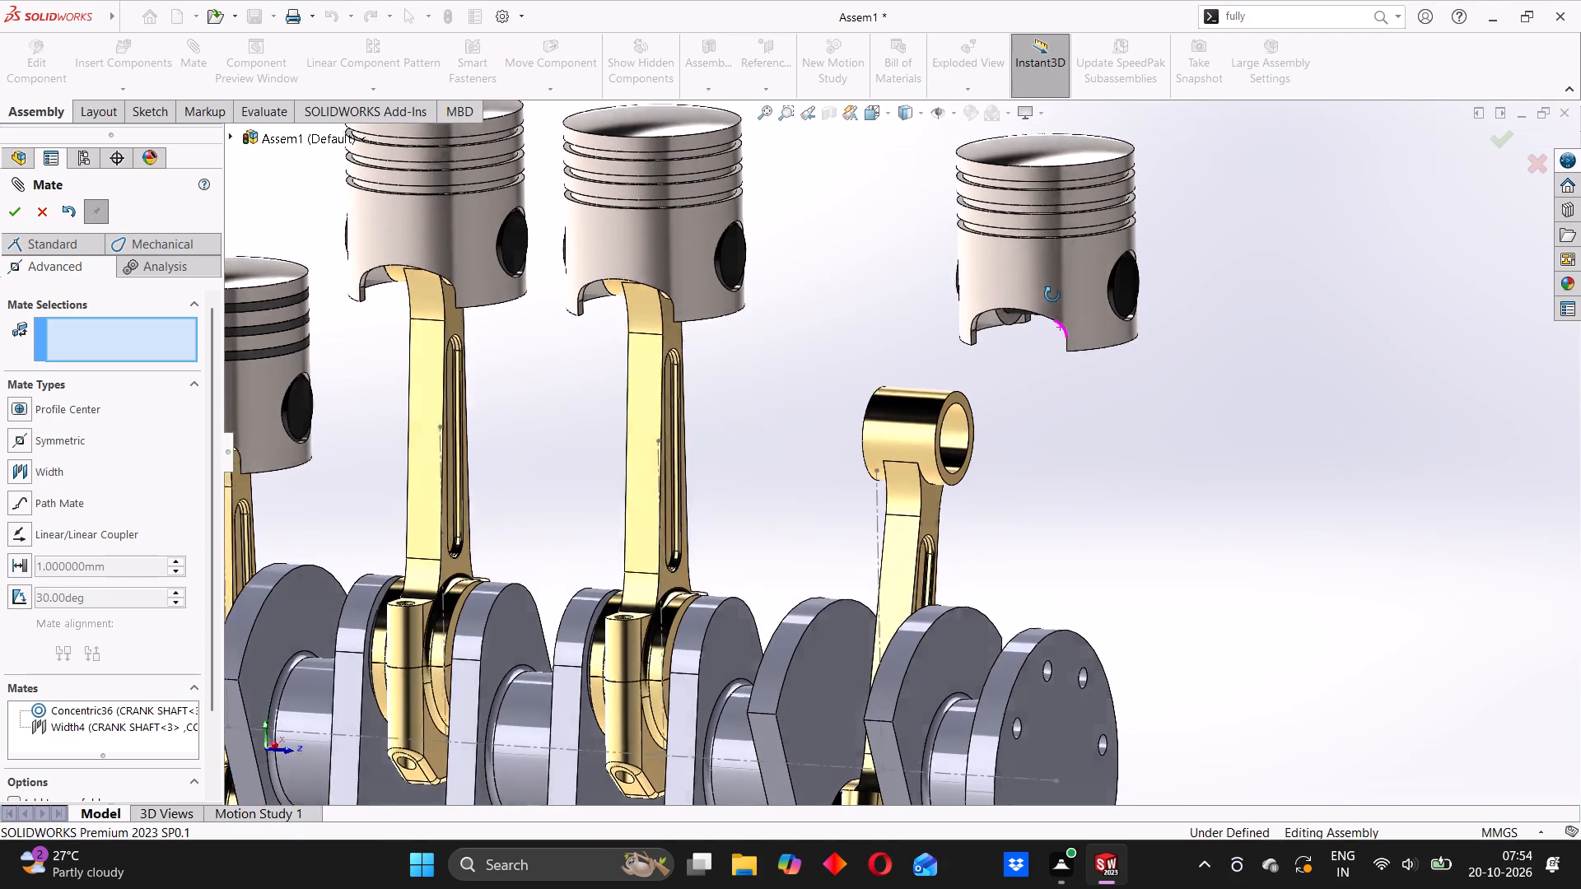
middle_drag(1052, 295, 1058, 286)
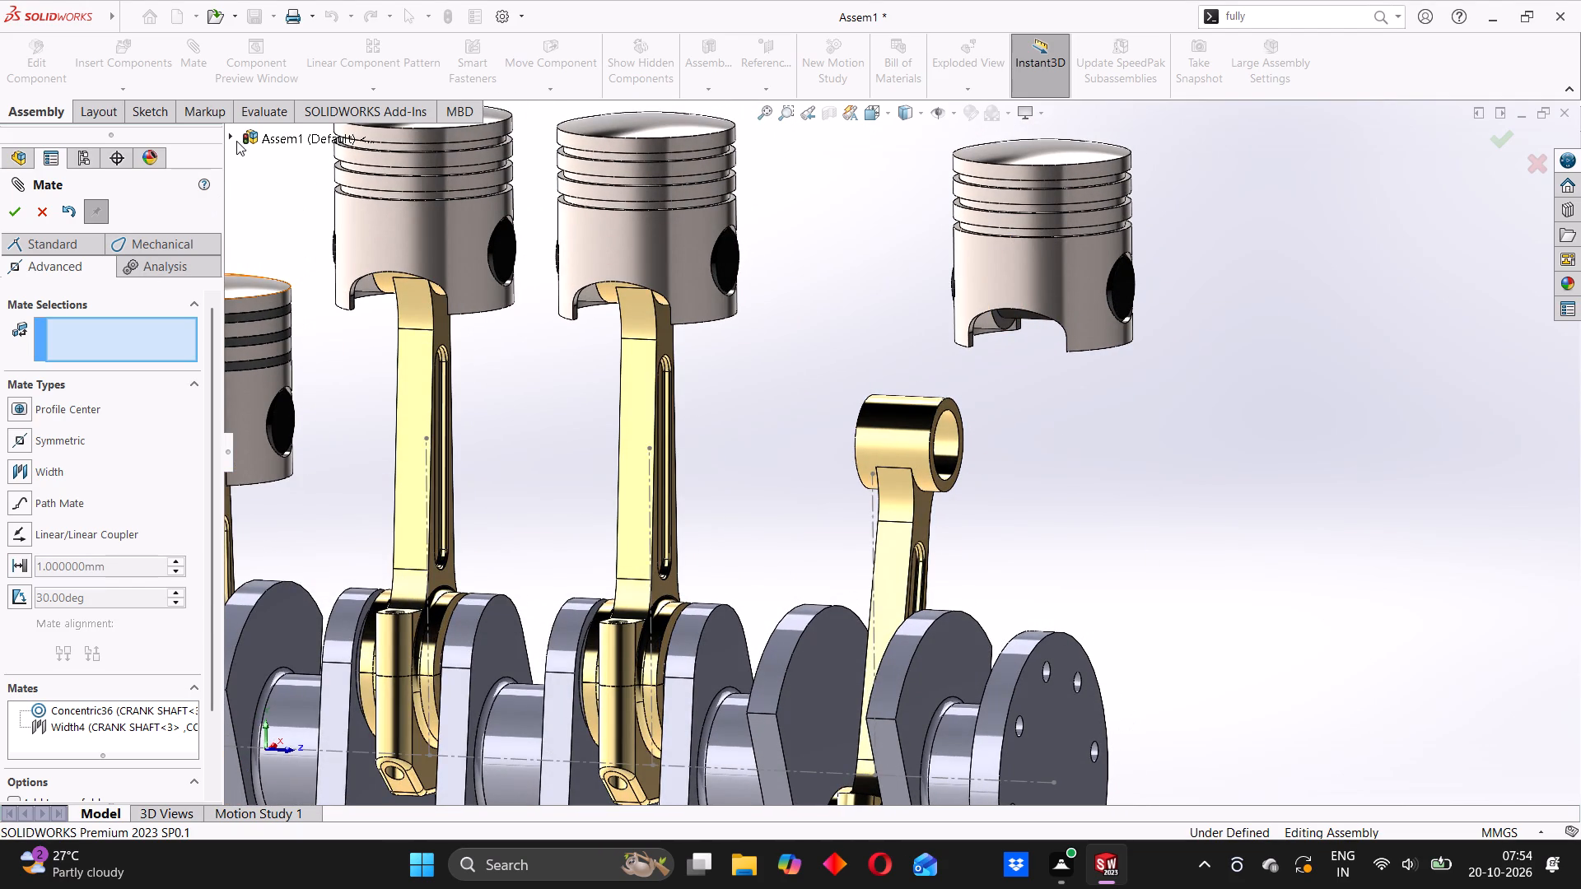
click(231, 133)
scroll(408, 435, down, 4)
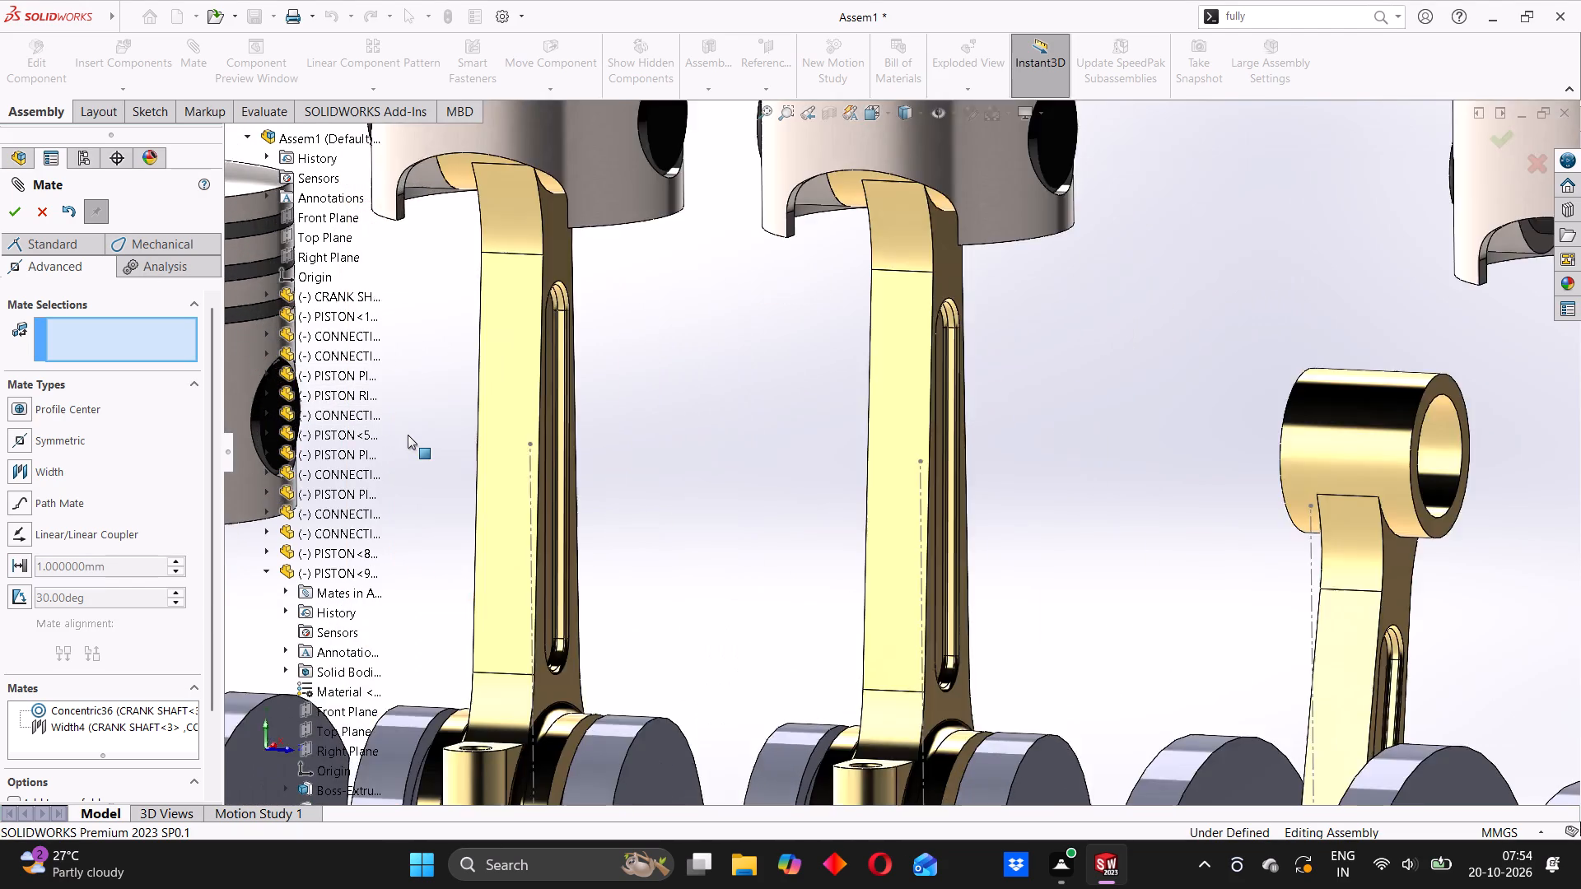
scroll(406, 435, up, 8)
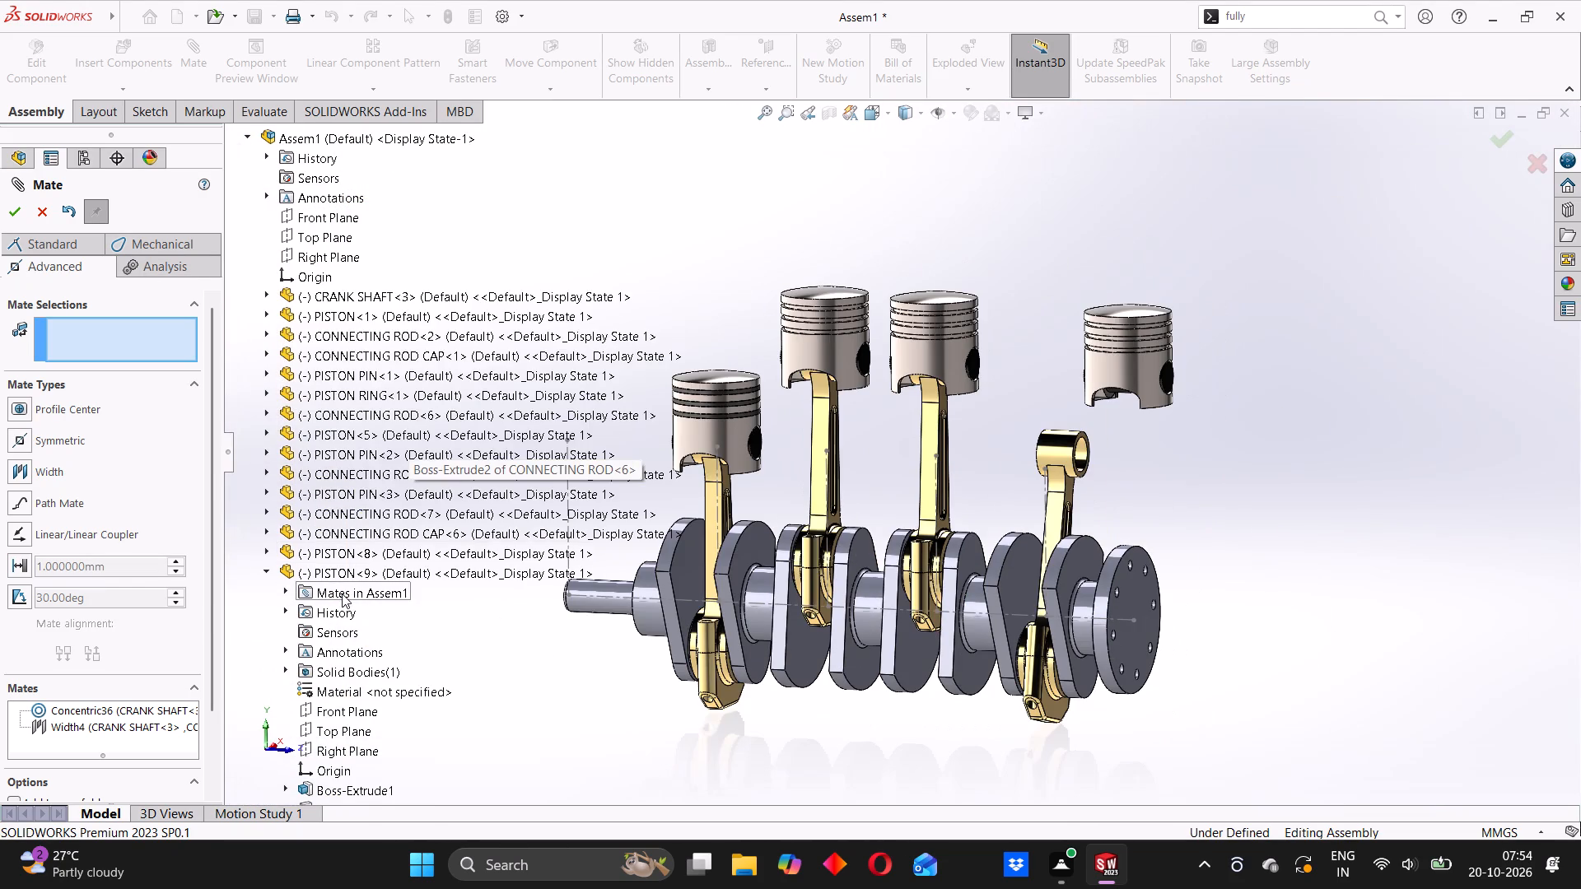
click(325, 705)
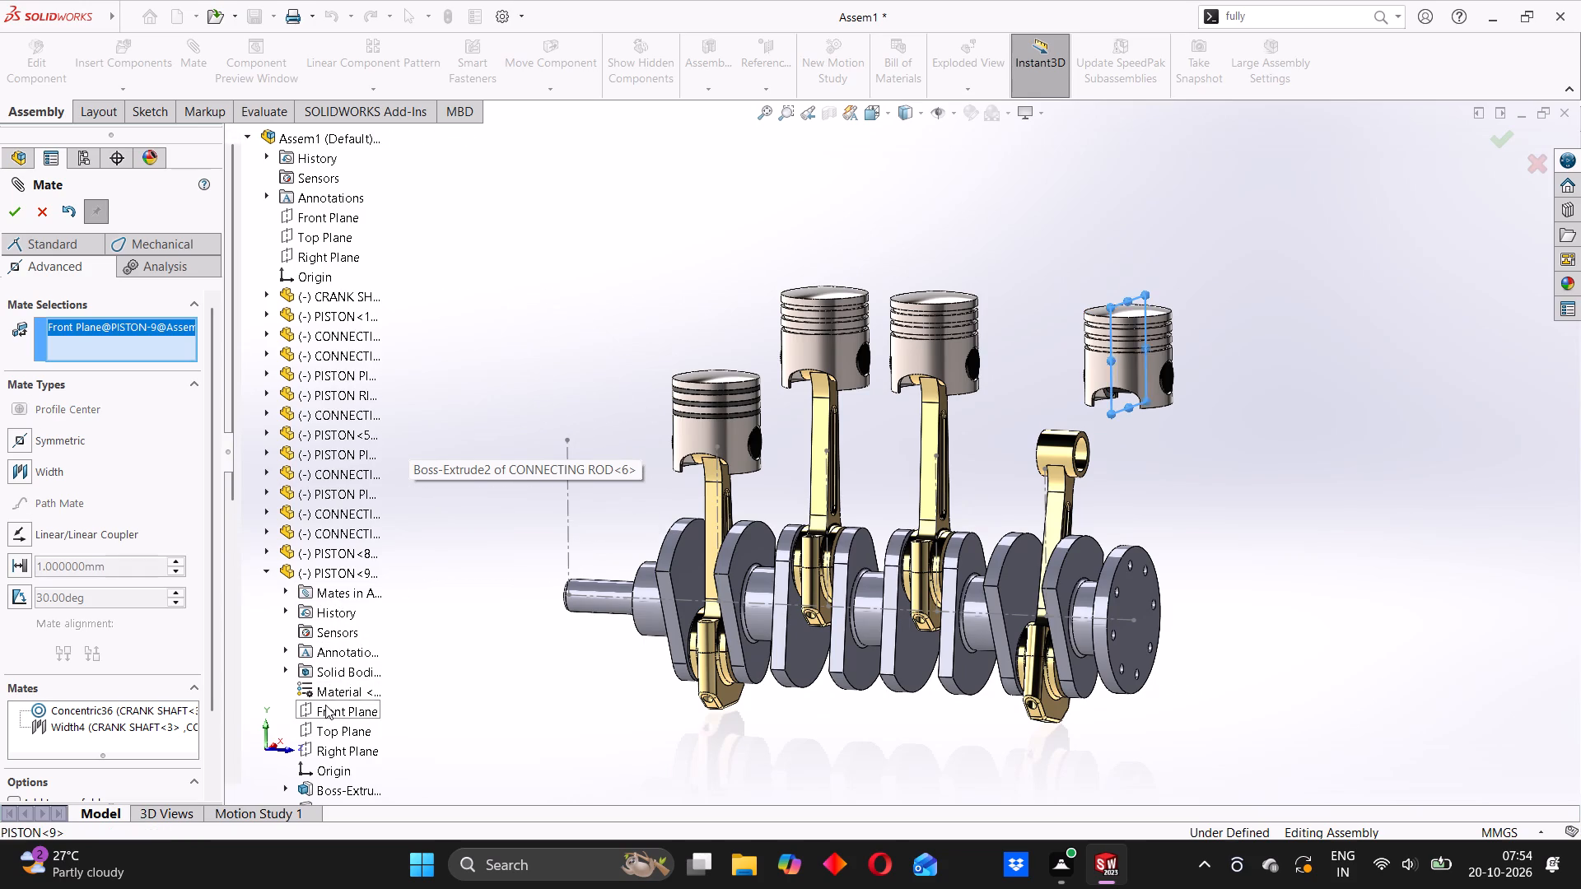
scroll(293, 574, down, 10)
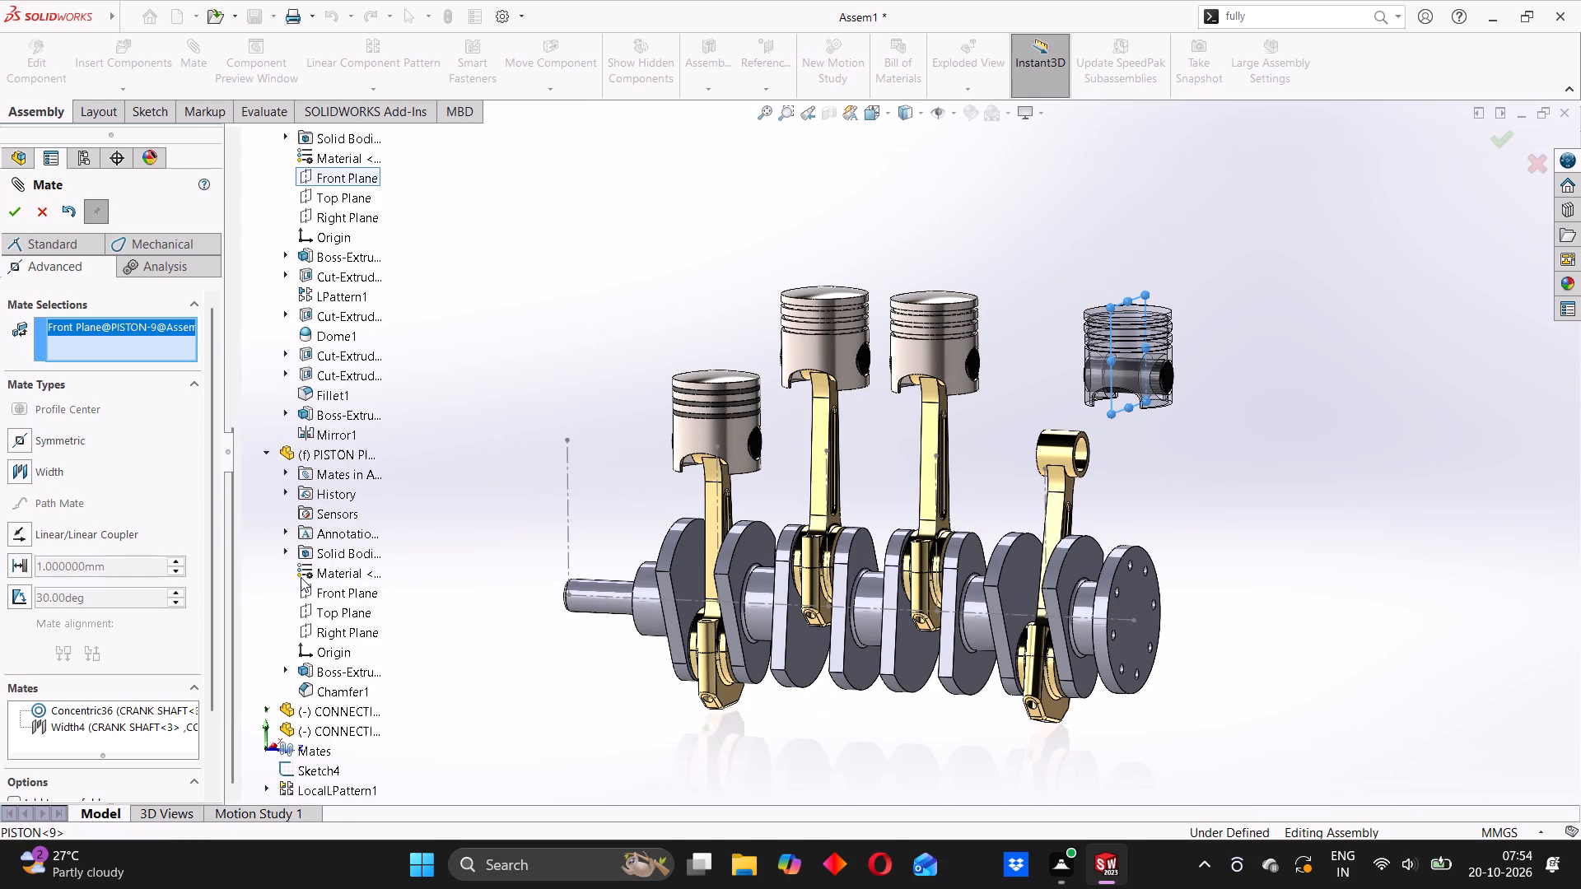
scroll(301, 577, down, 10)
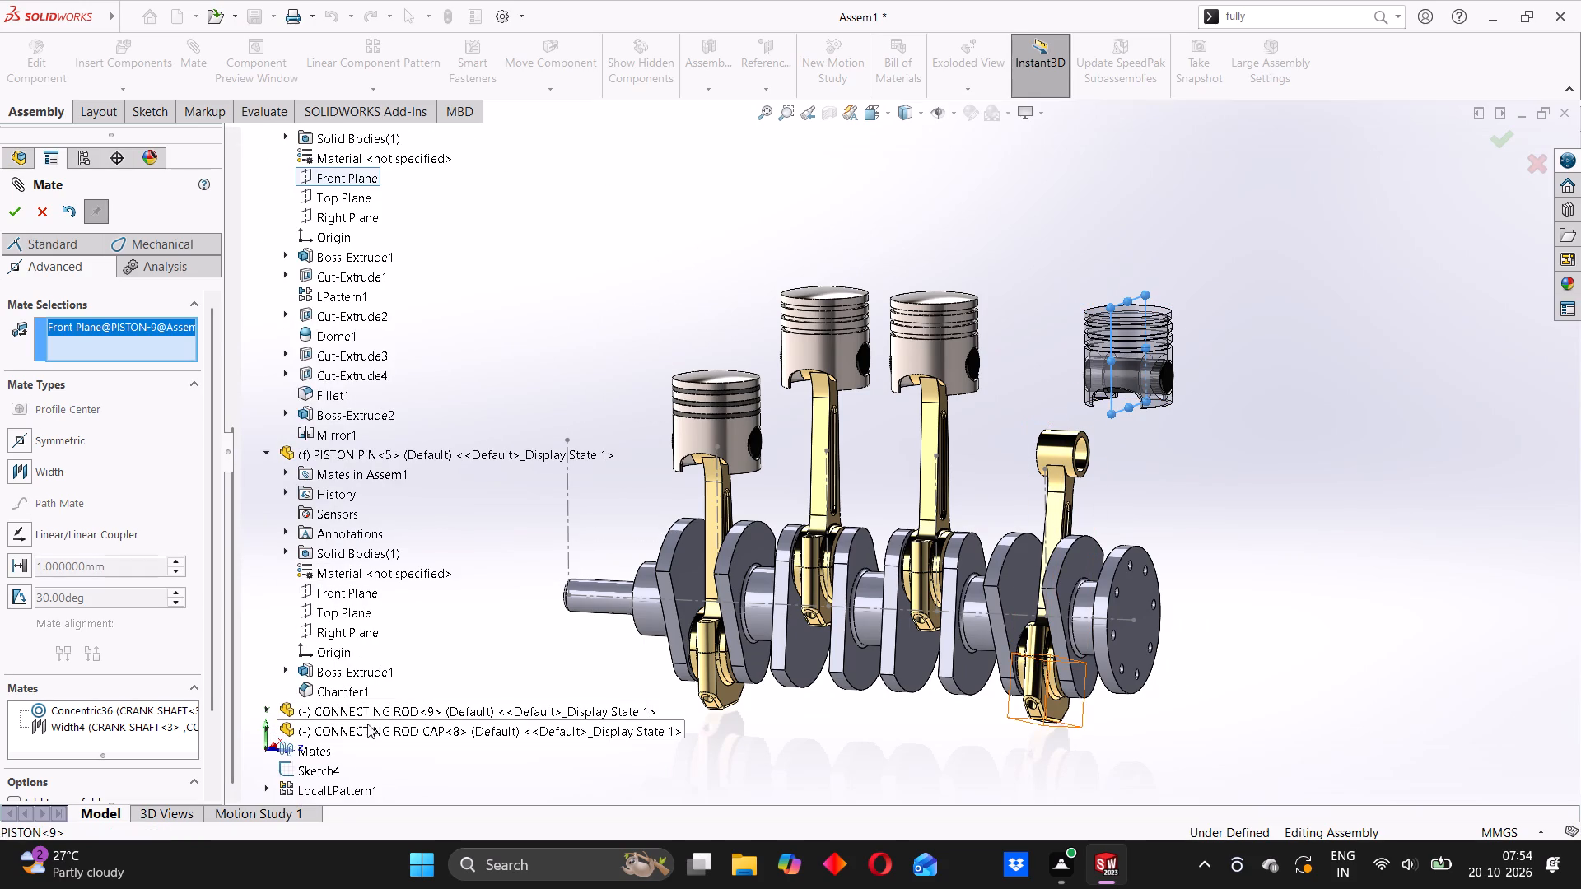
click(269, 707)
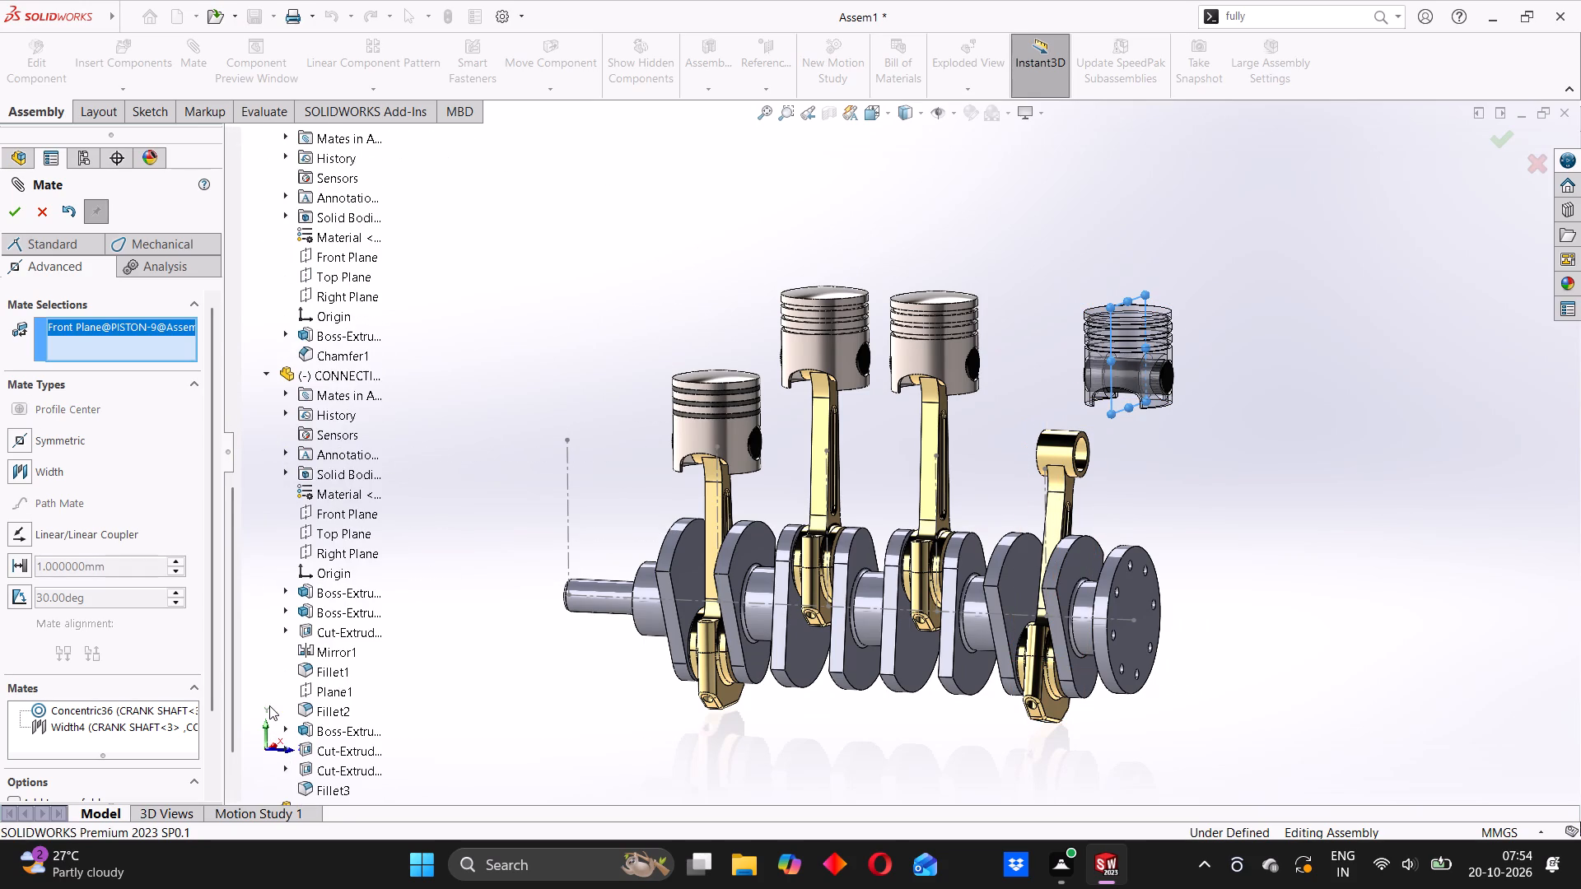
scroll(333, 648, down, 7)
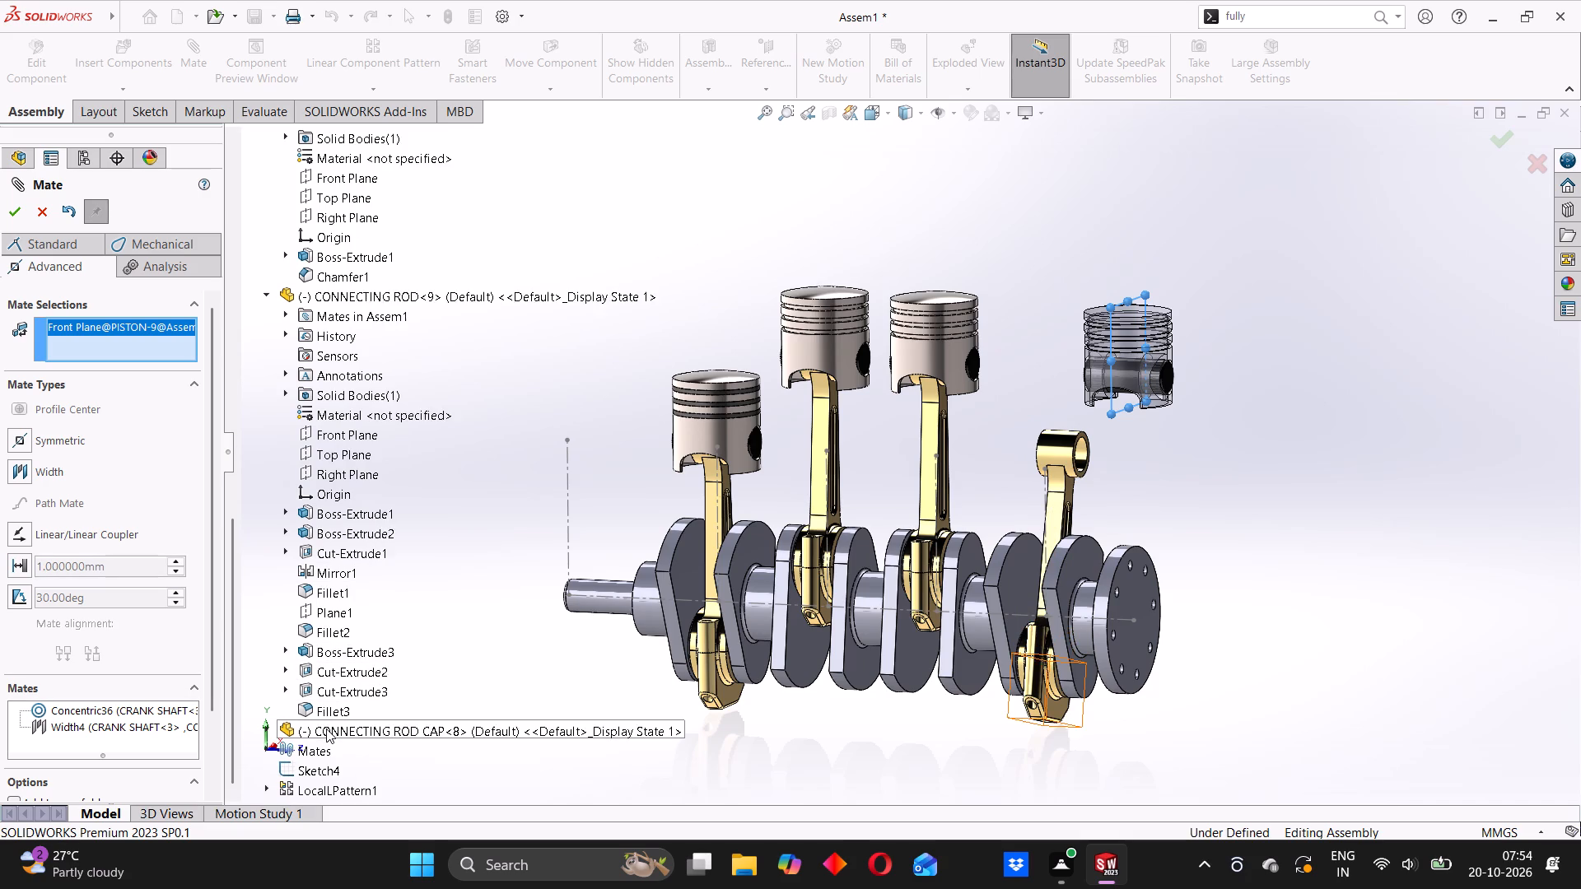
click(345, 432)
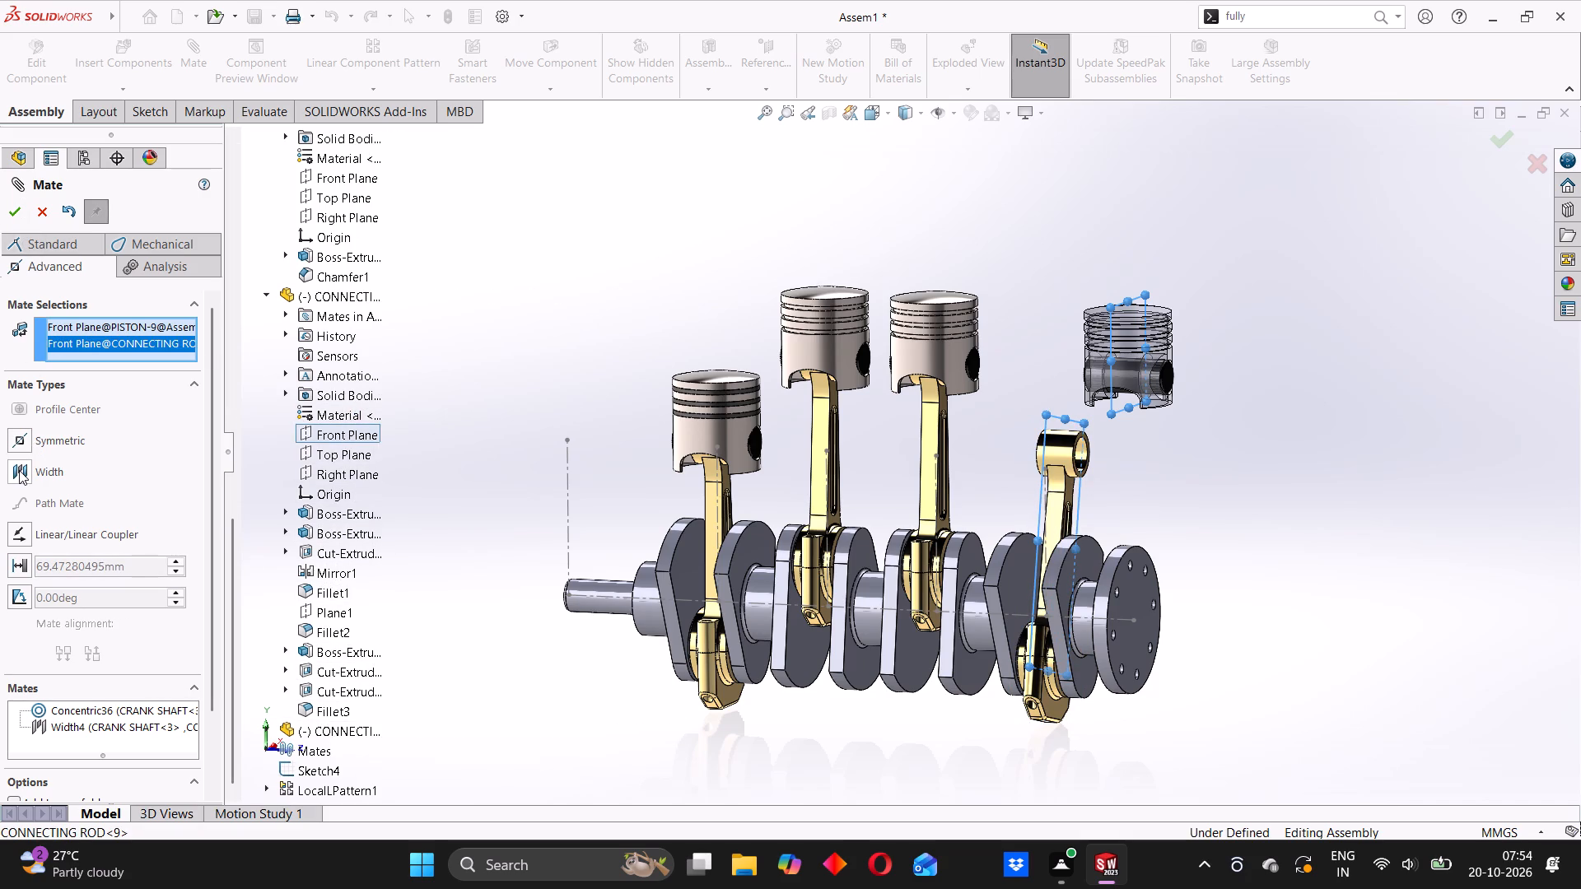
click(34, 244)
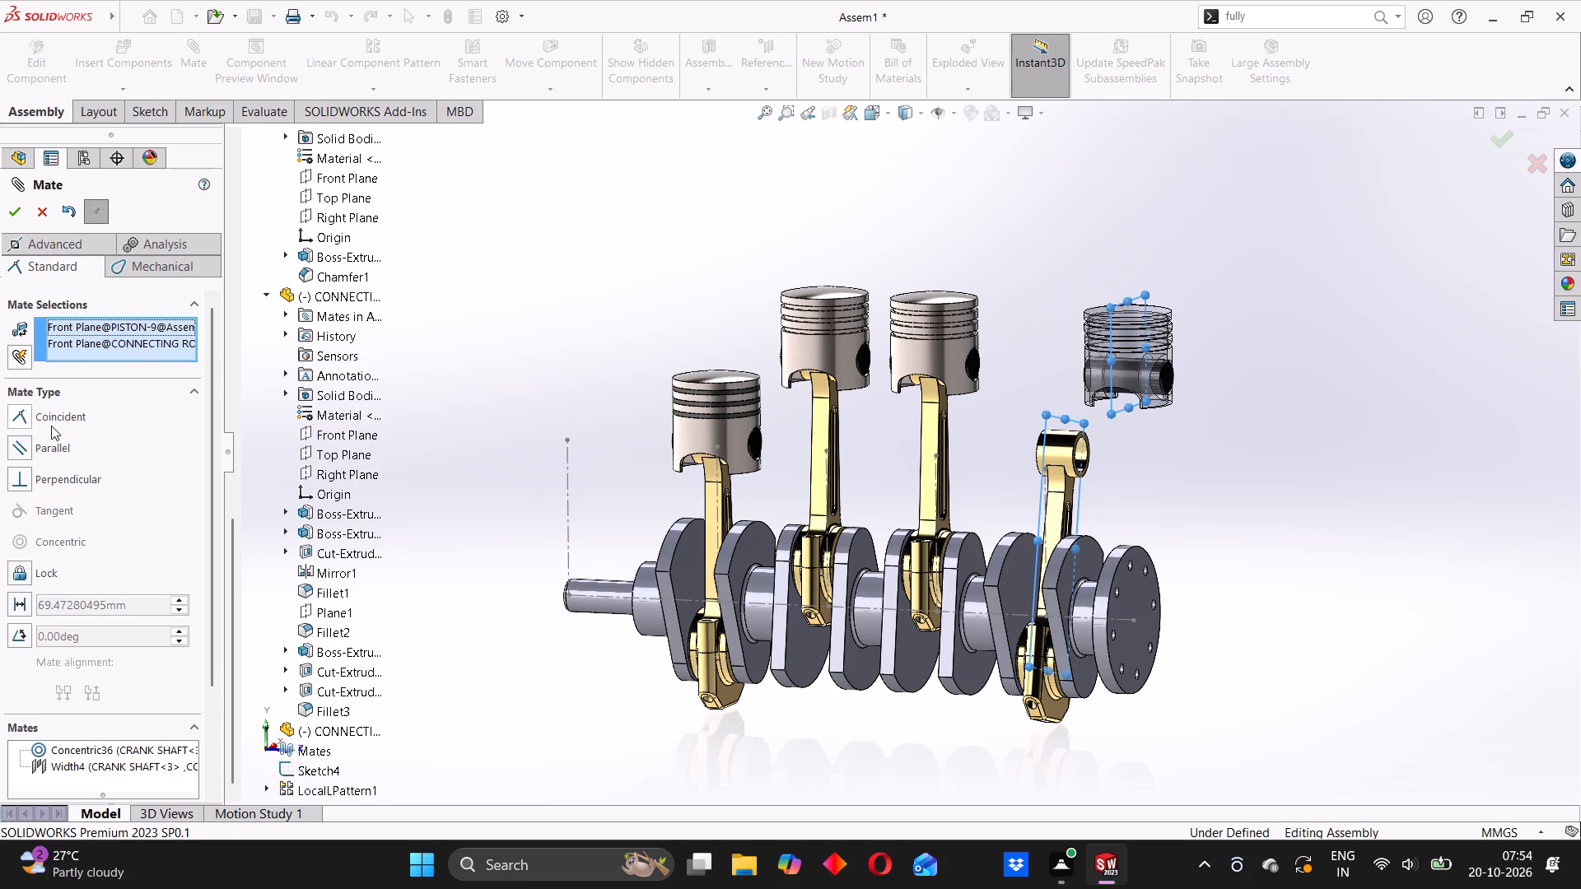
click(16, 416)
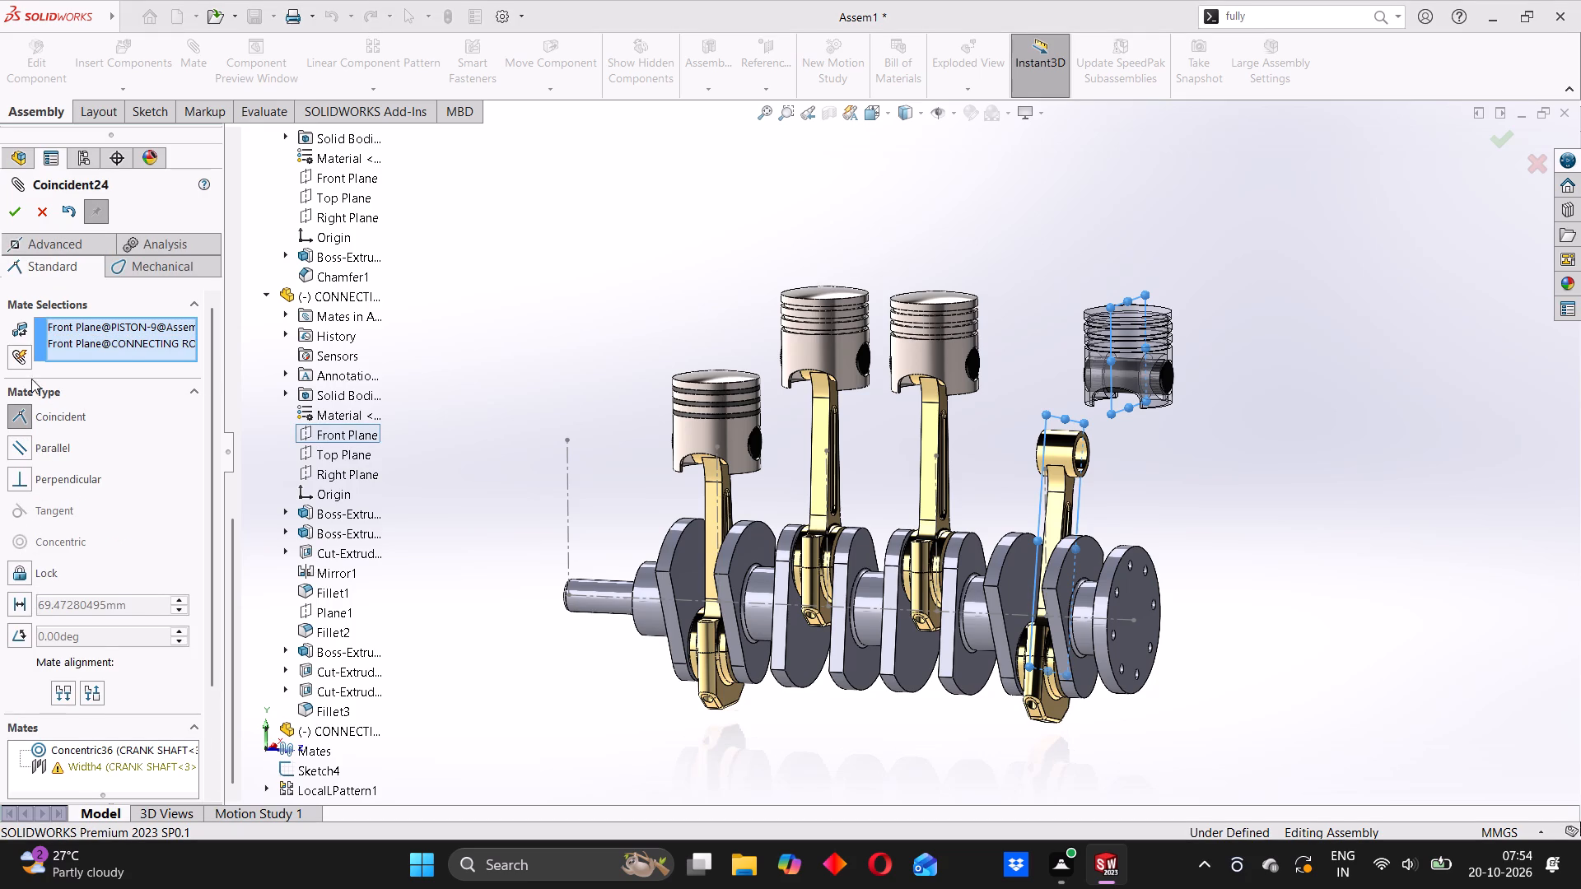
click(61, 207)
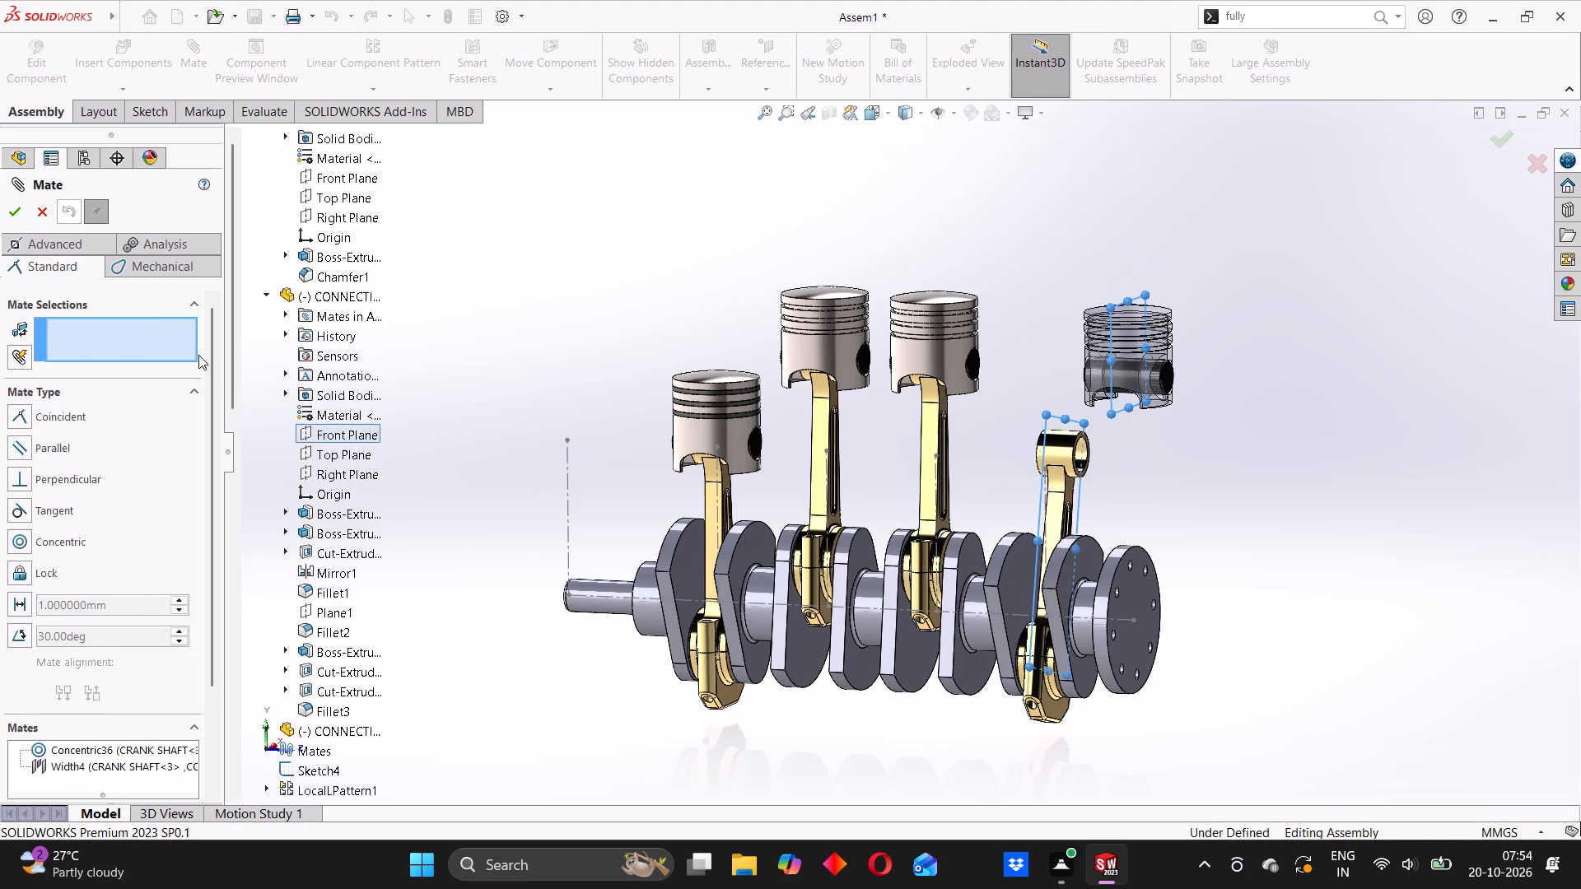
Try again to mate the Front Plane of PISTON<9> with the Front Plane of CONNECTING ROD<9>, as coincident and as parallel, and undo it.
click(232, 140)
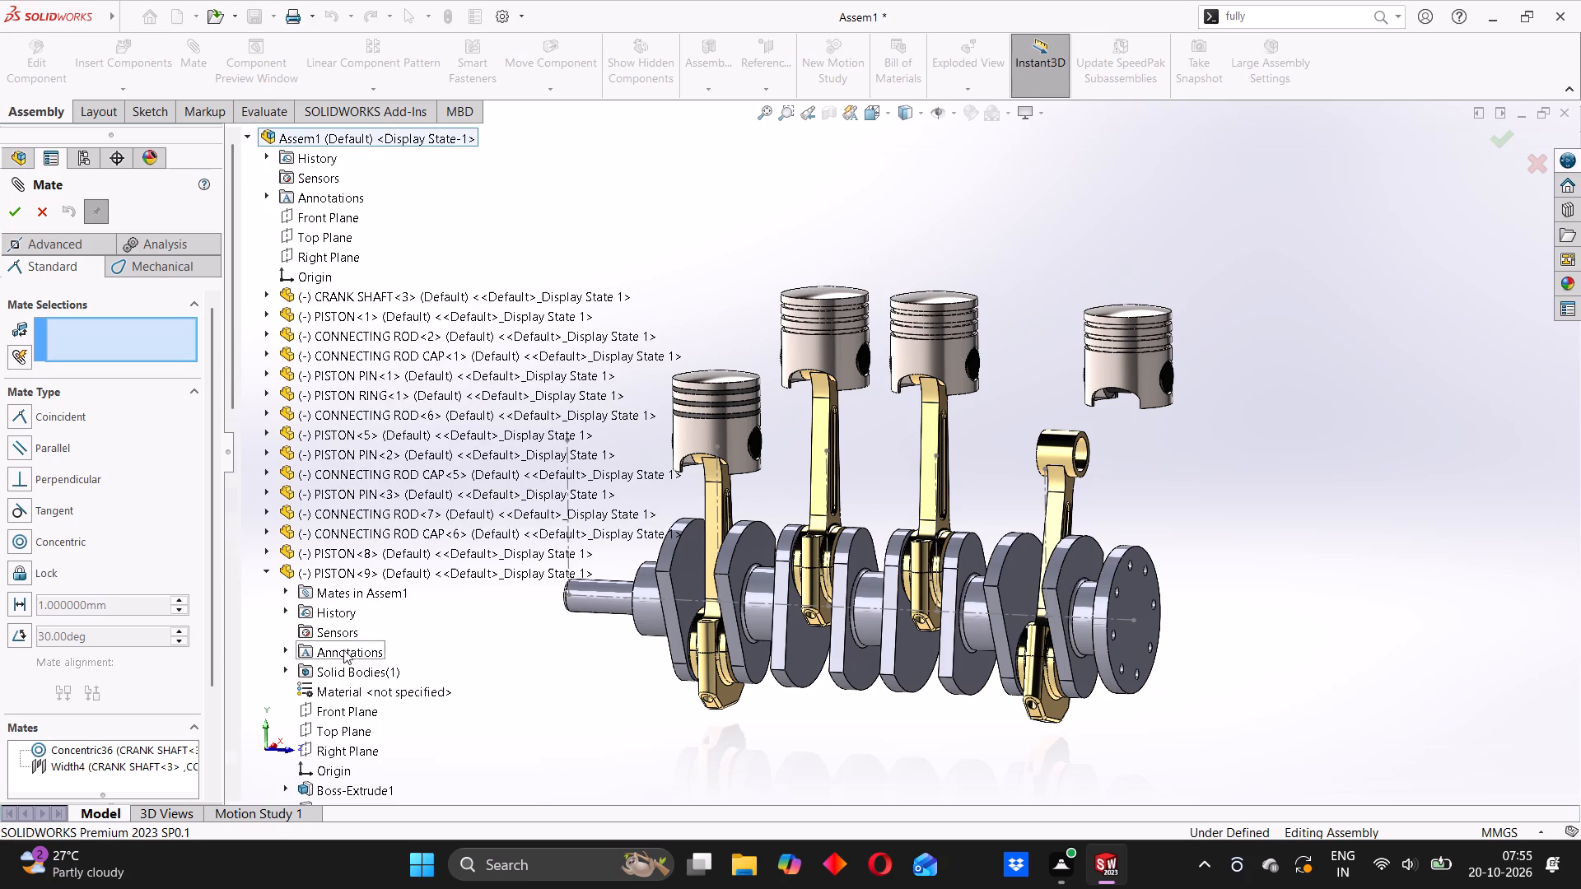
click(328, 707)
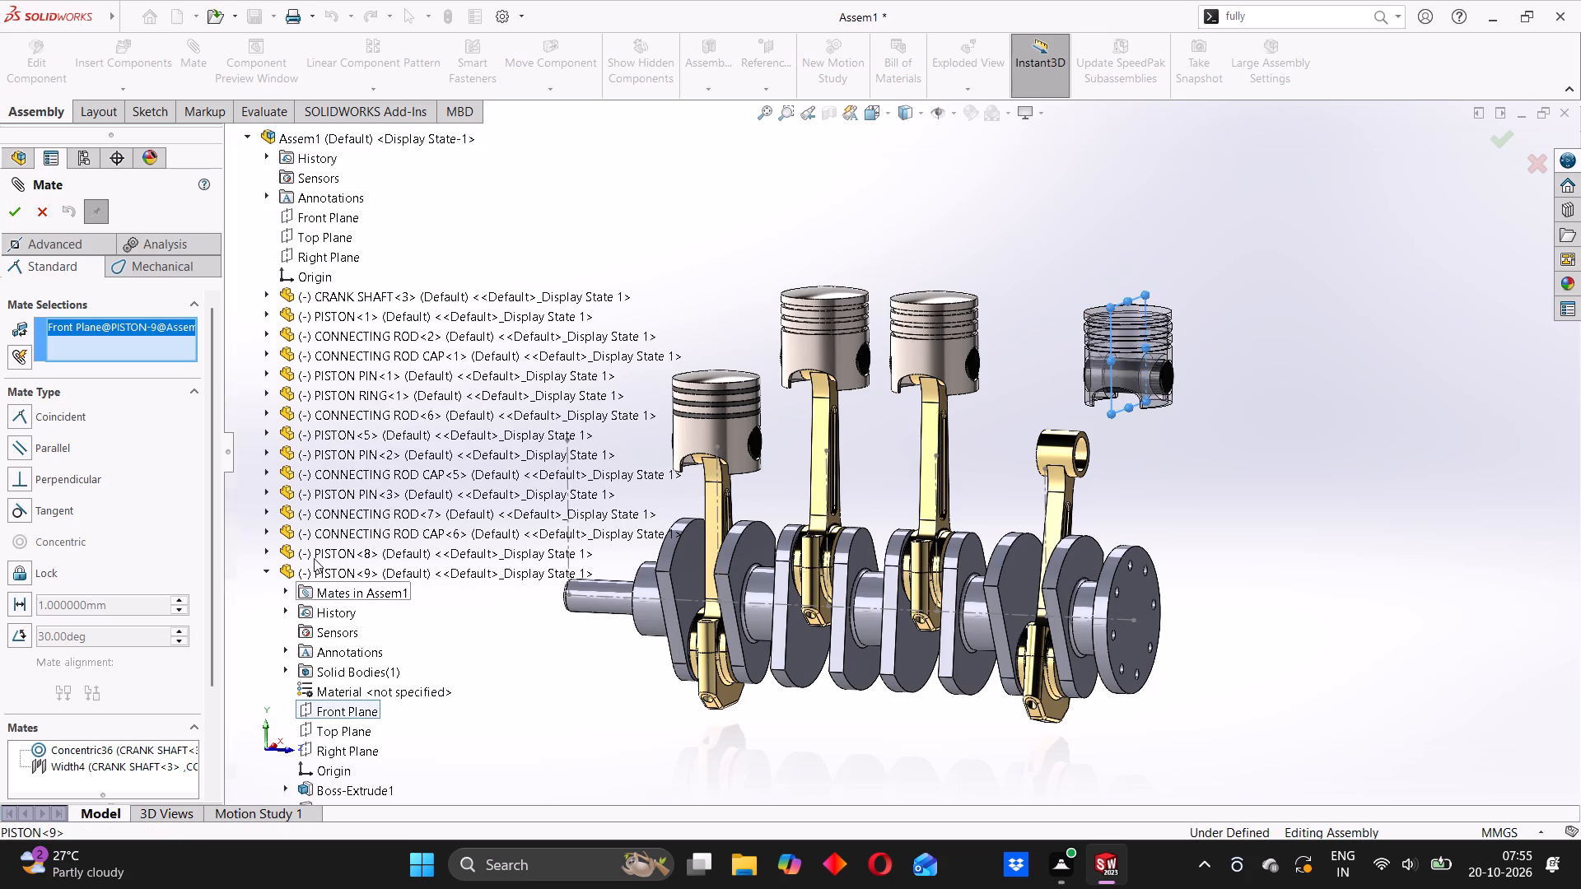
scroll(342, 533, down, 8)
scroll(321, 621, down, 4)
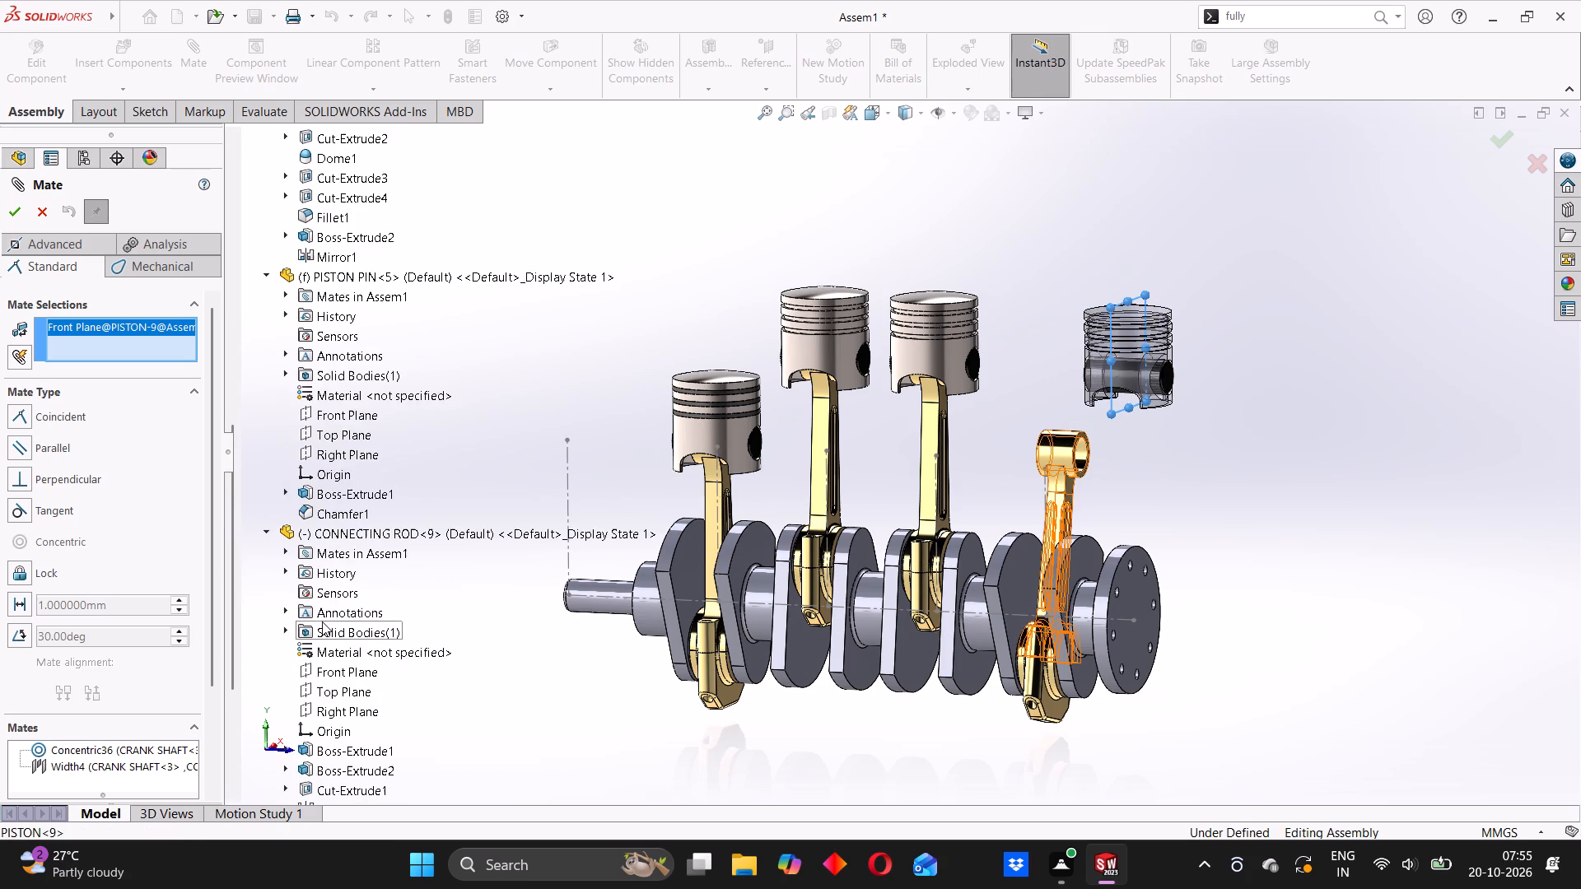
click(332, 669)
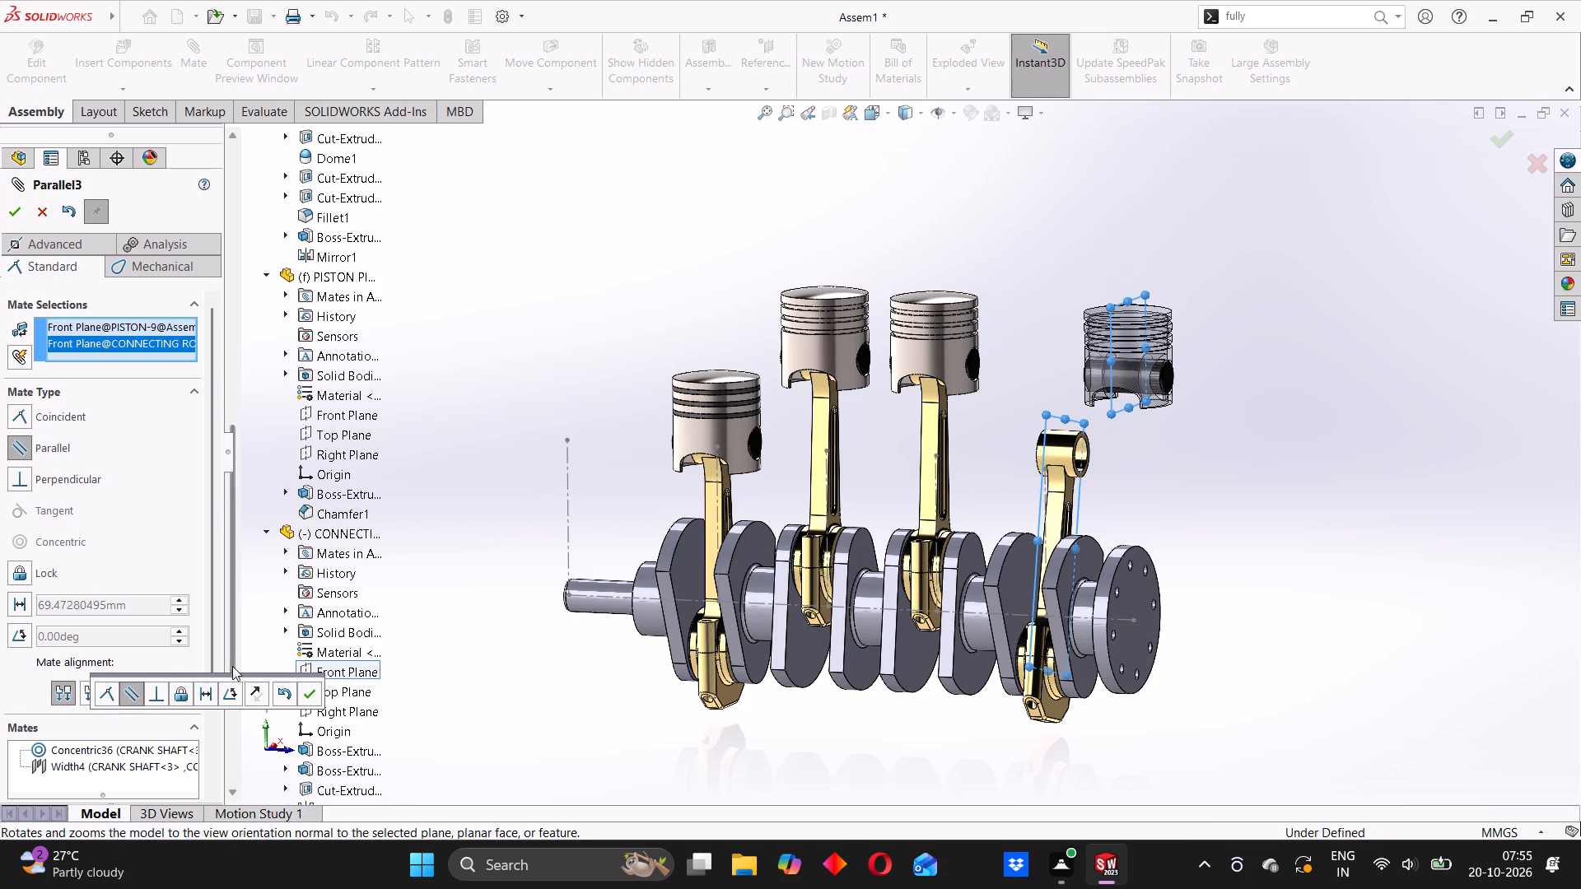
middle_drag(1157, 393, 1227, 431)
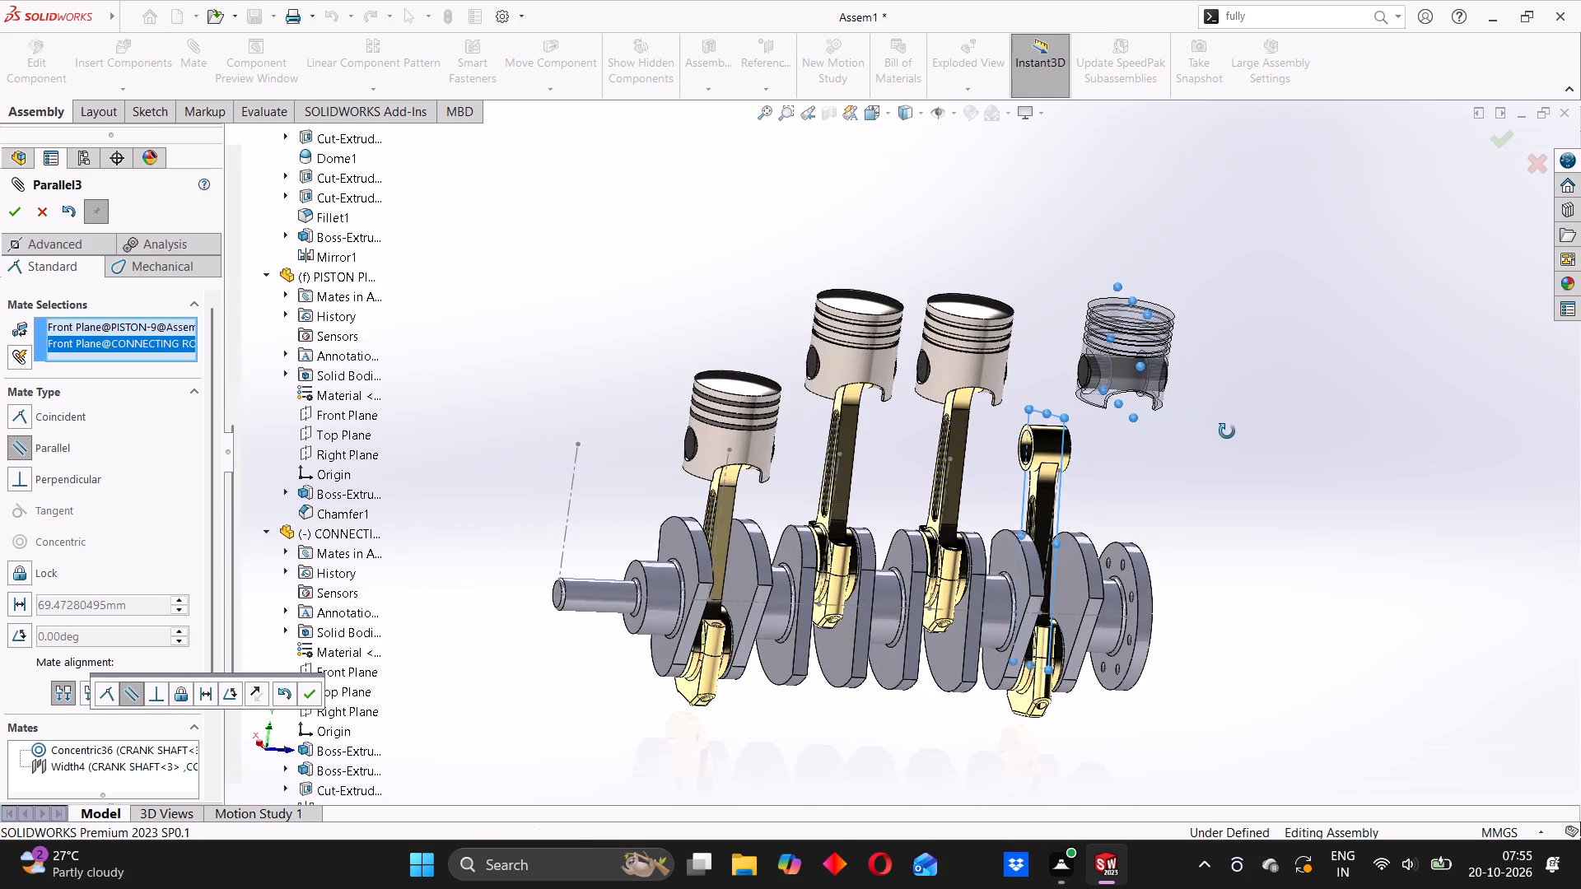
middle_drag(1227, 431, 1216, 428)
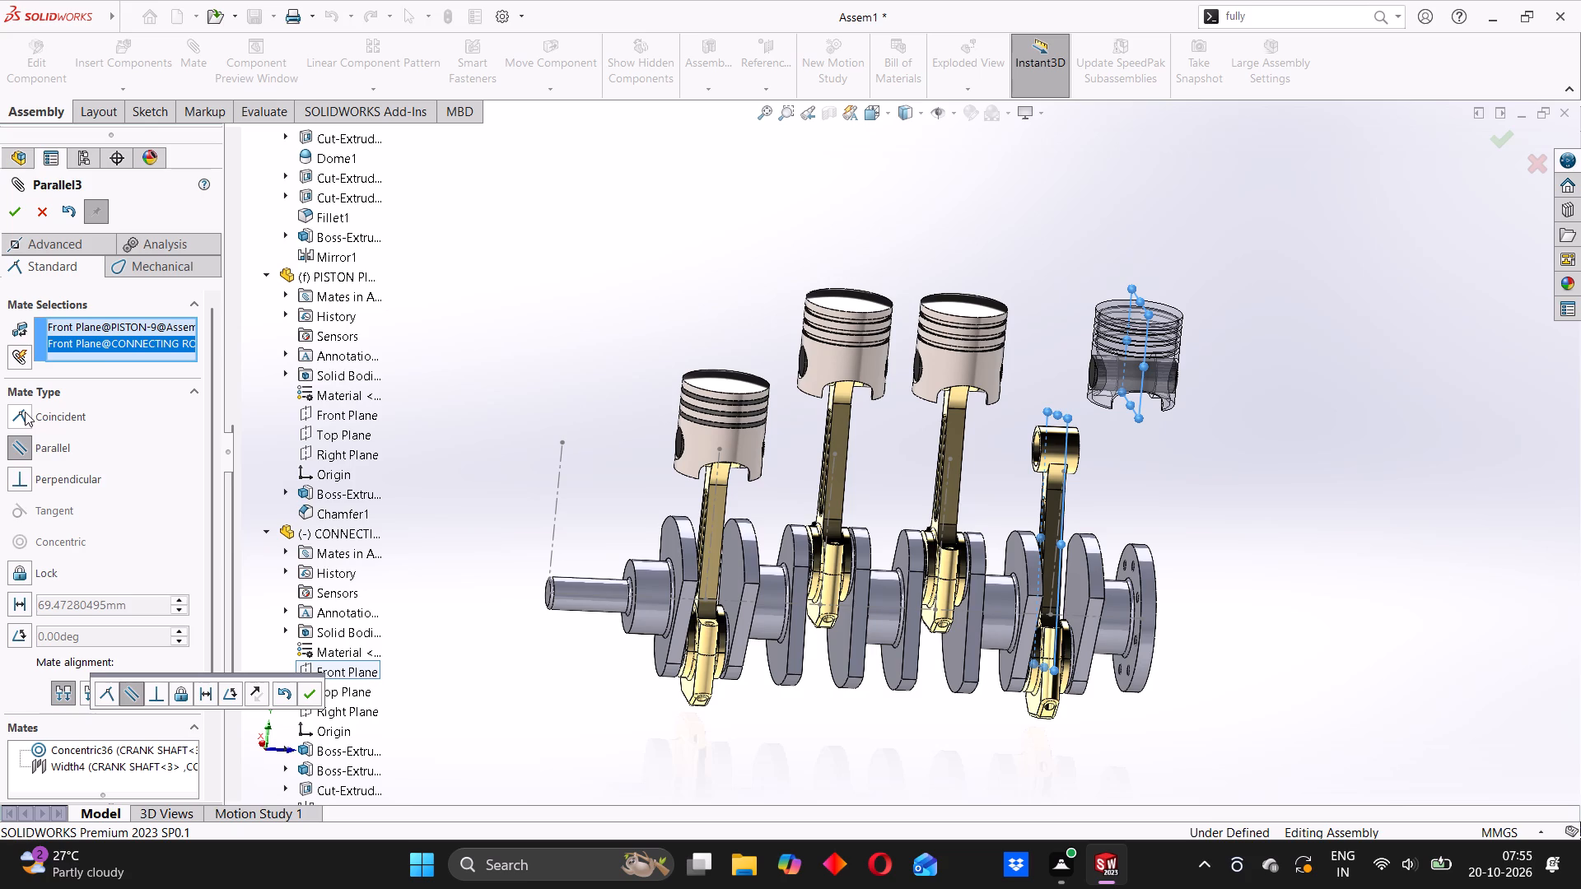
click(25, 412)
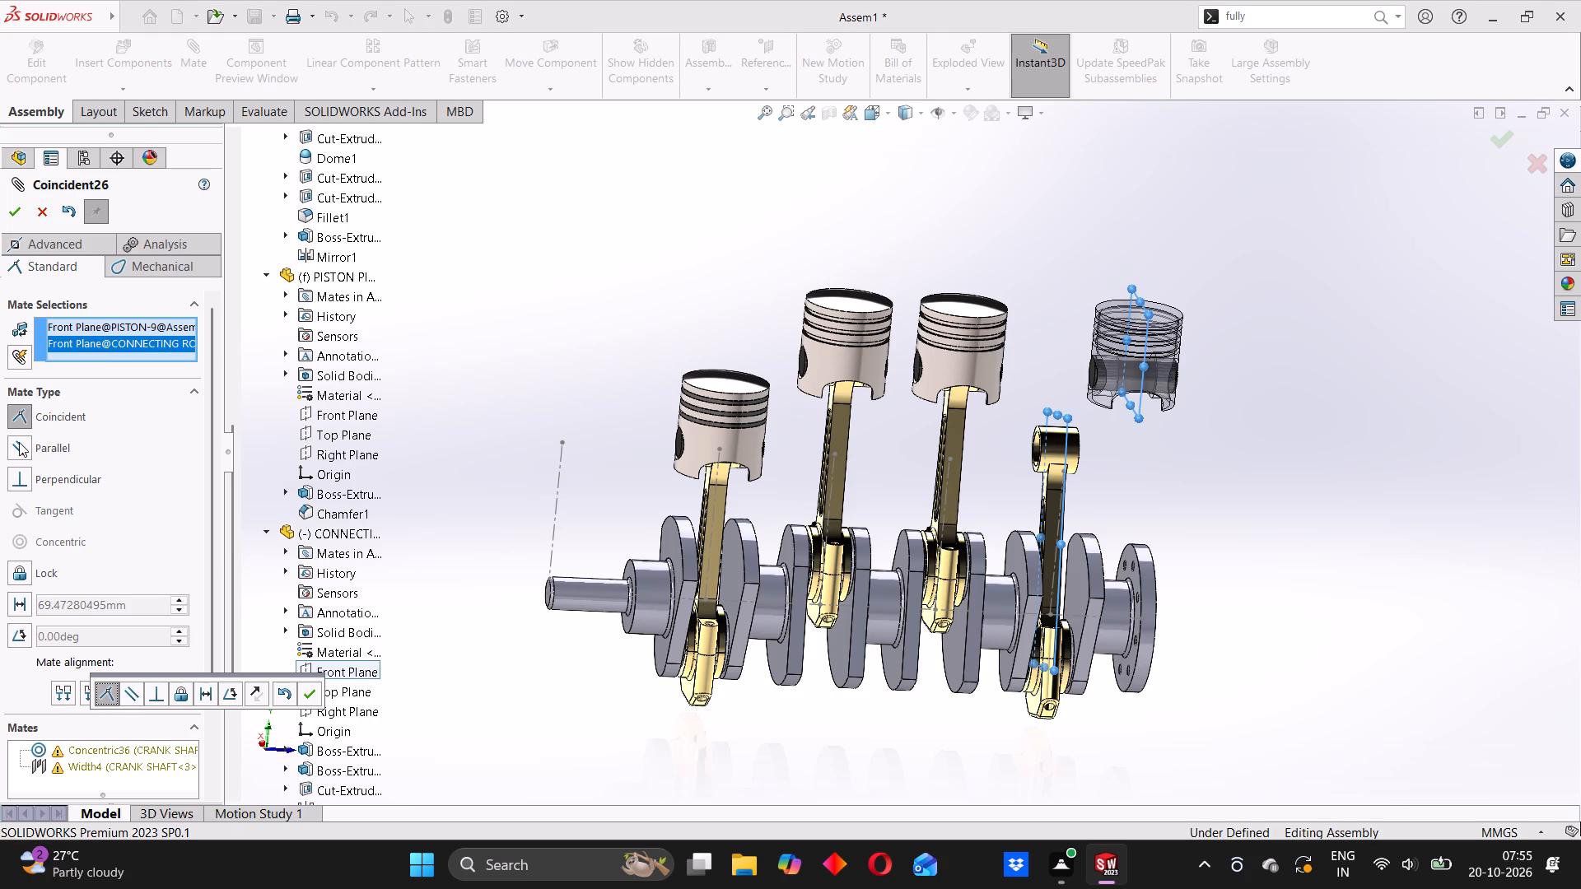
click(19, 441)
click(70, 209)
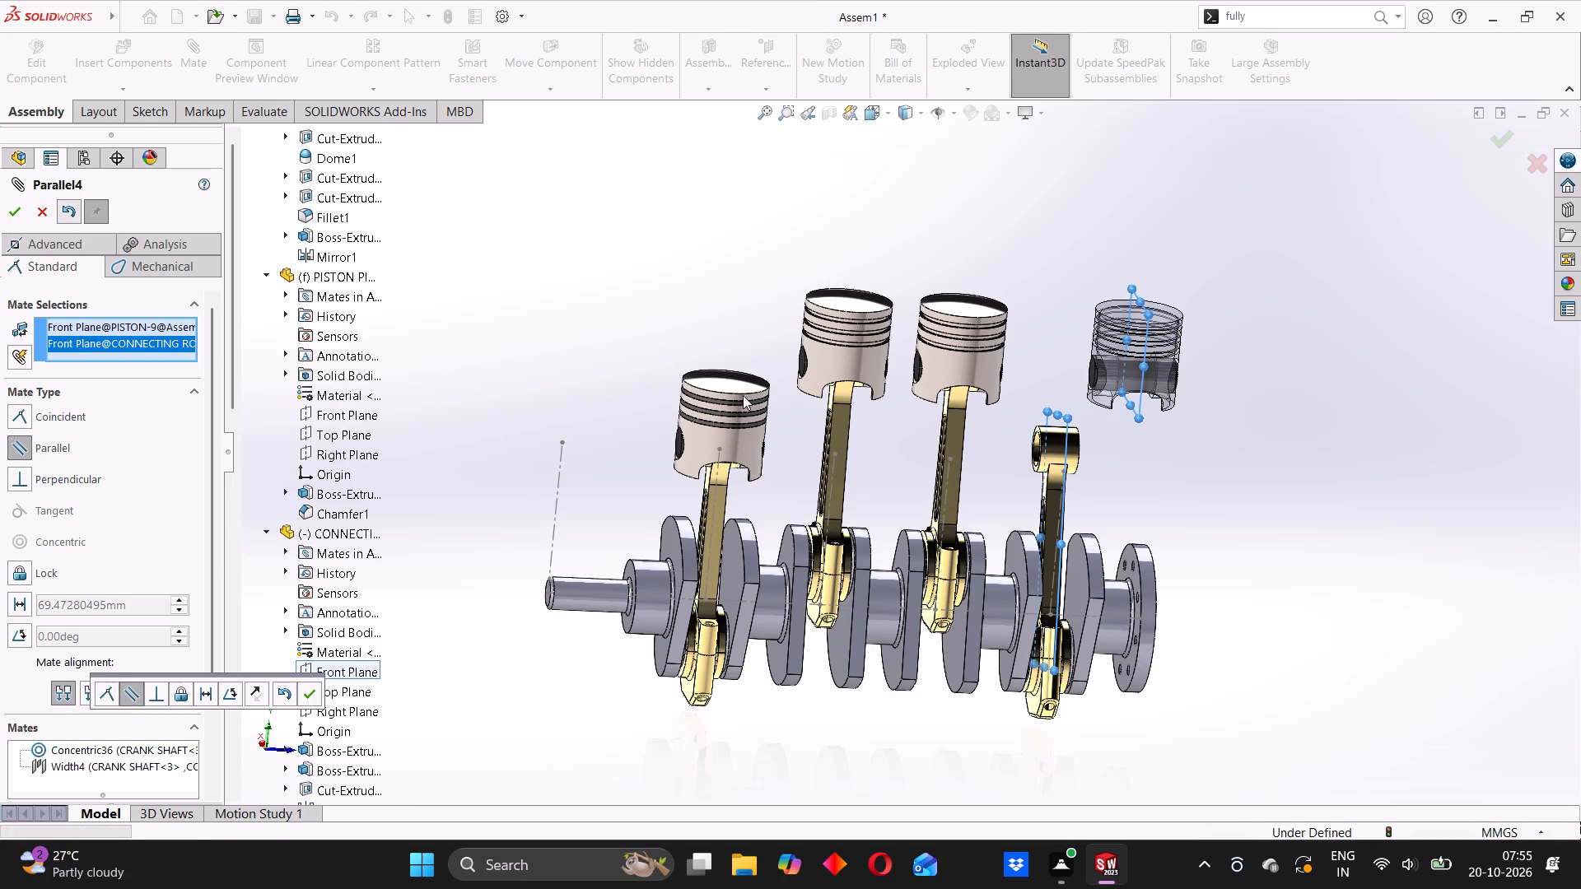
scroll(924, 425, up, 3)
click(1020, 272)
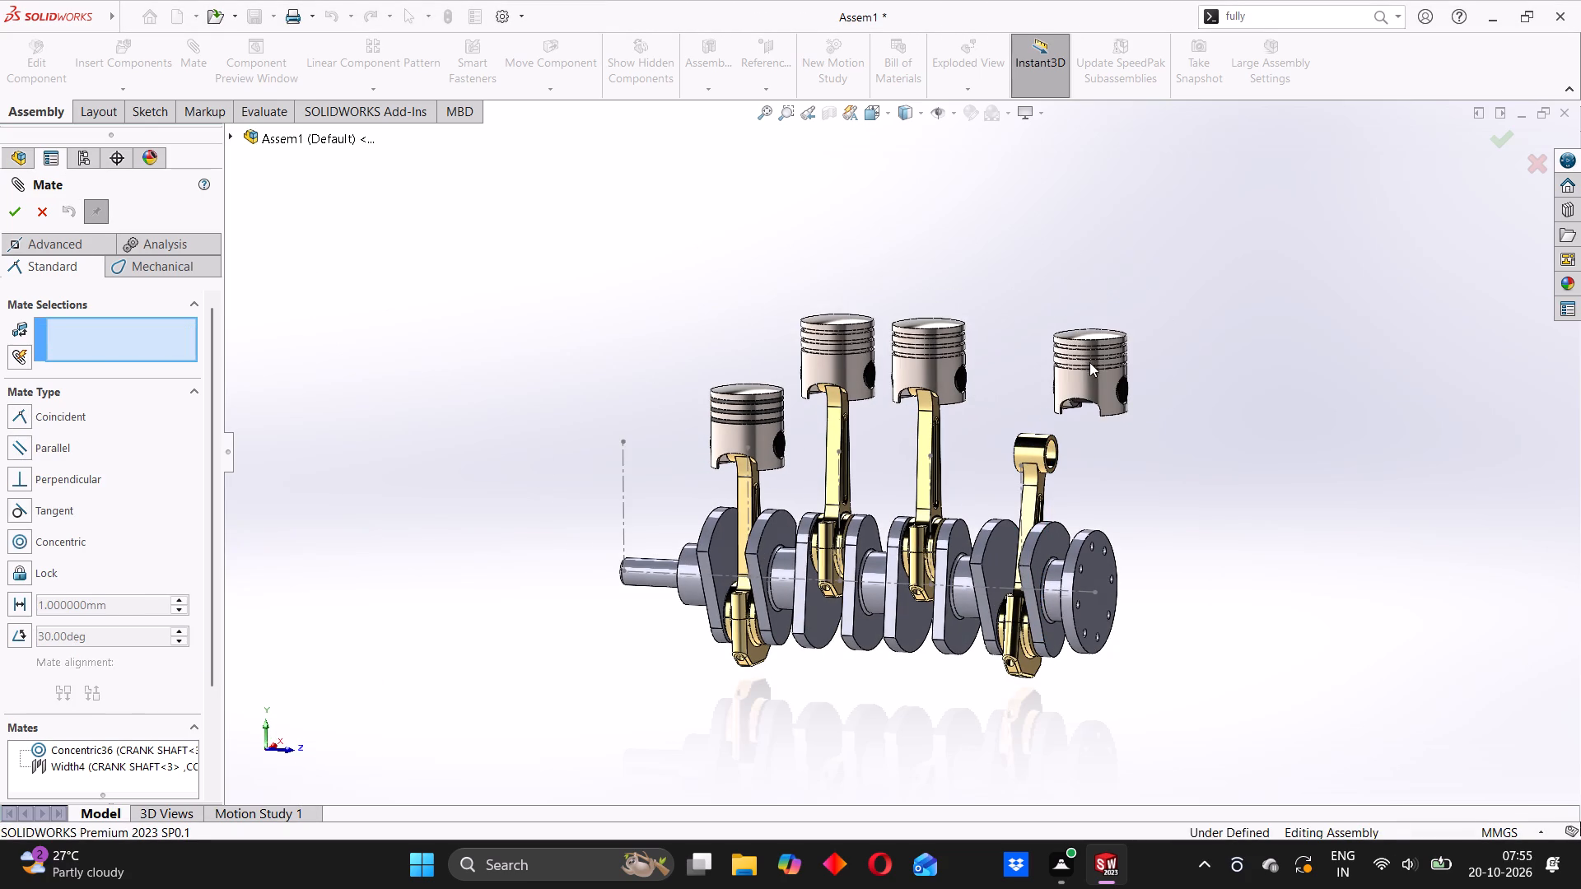
Float PISTON PIN<5> and move PISTON<9> with its pin to just above the small end of the fourth connecting rod.
drag(1079, 382, 1070, 355)
drag(1069, 367, 1076, 404)
scroll(1131, 389, down, 4)
right_click(1078, 391)
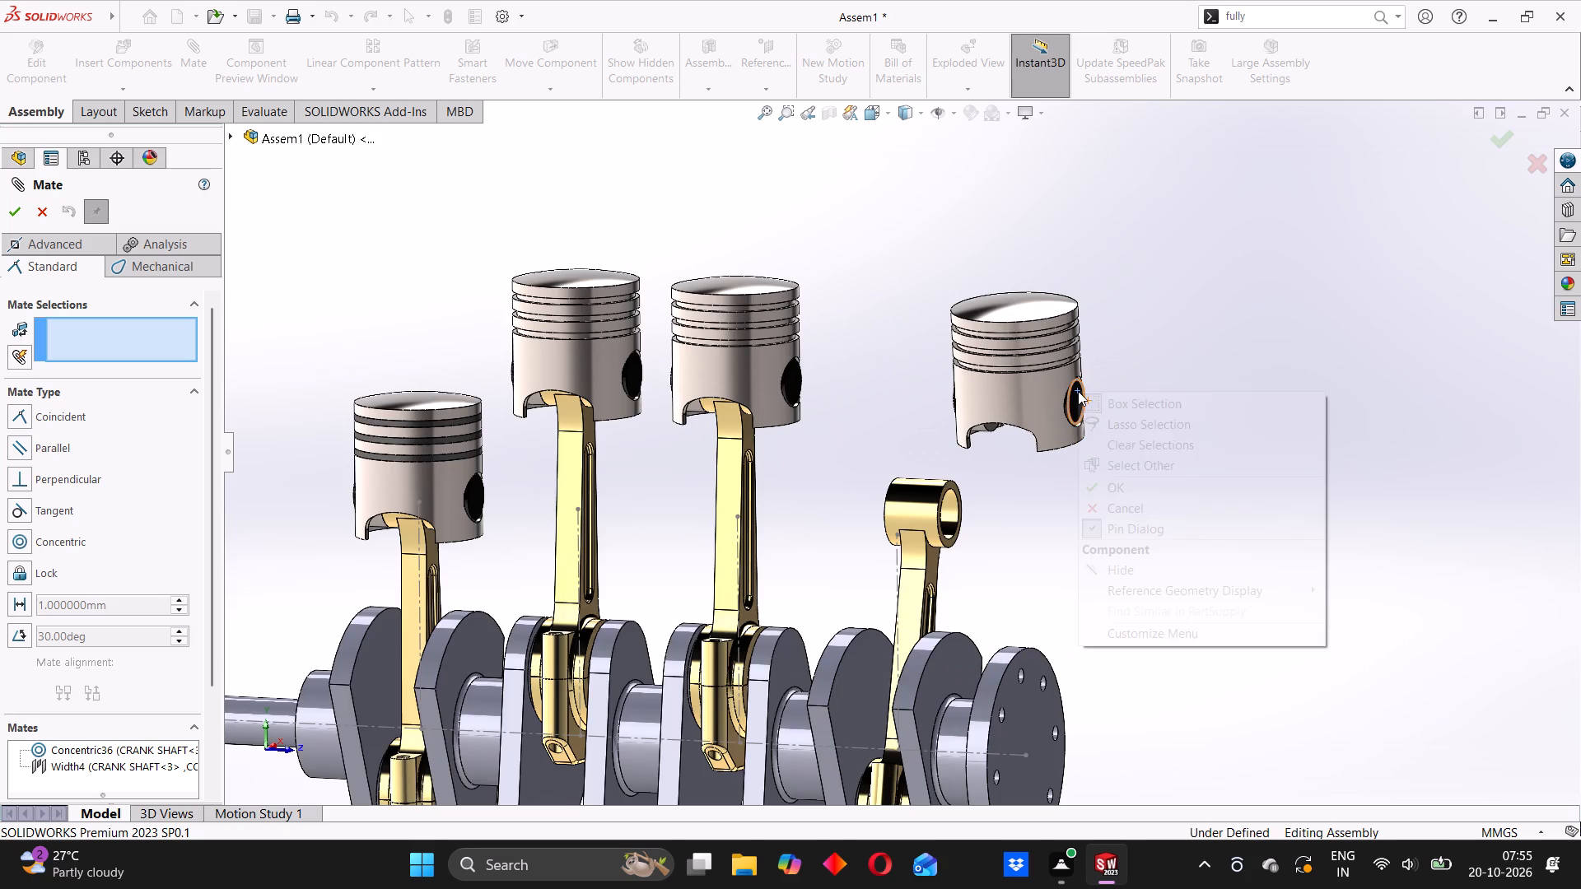
click(1150, 291)
click(12, 205)
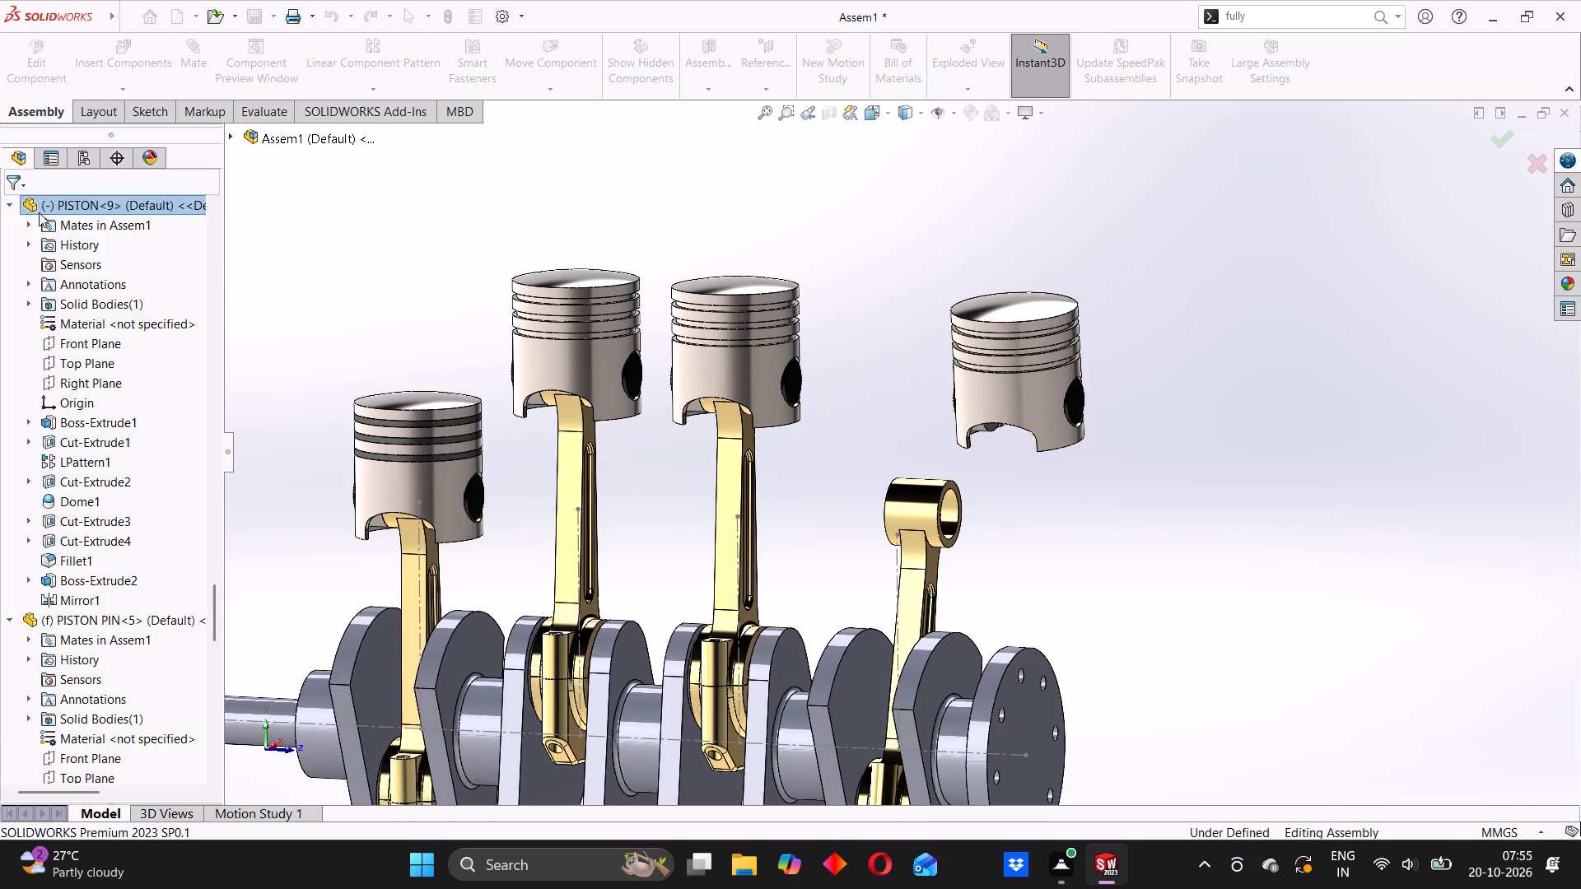
right_click(1075, 398)
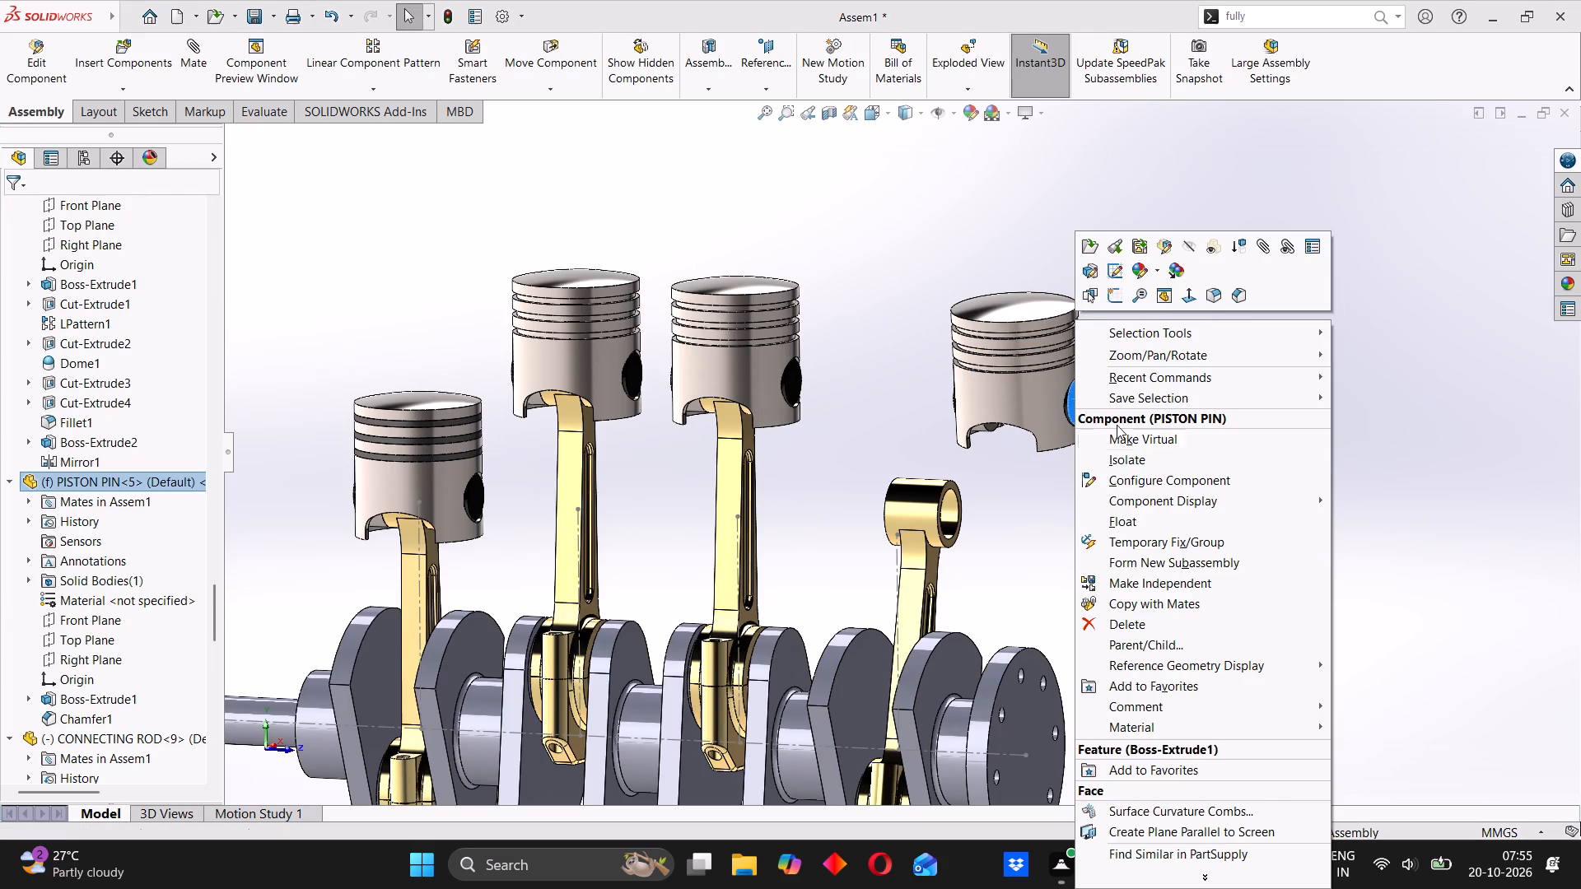
click(1126, 513)
drag(1035, 382, 968, 430)
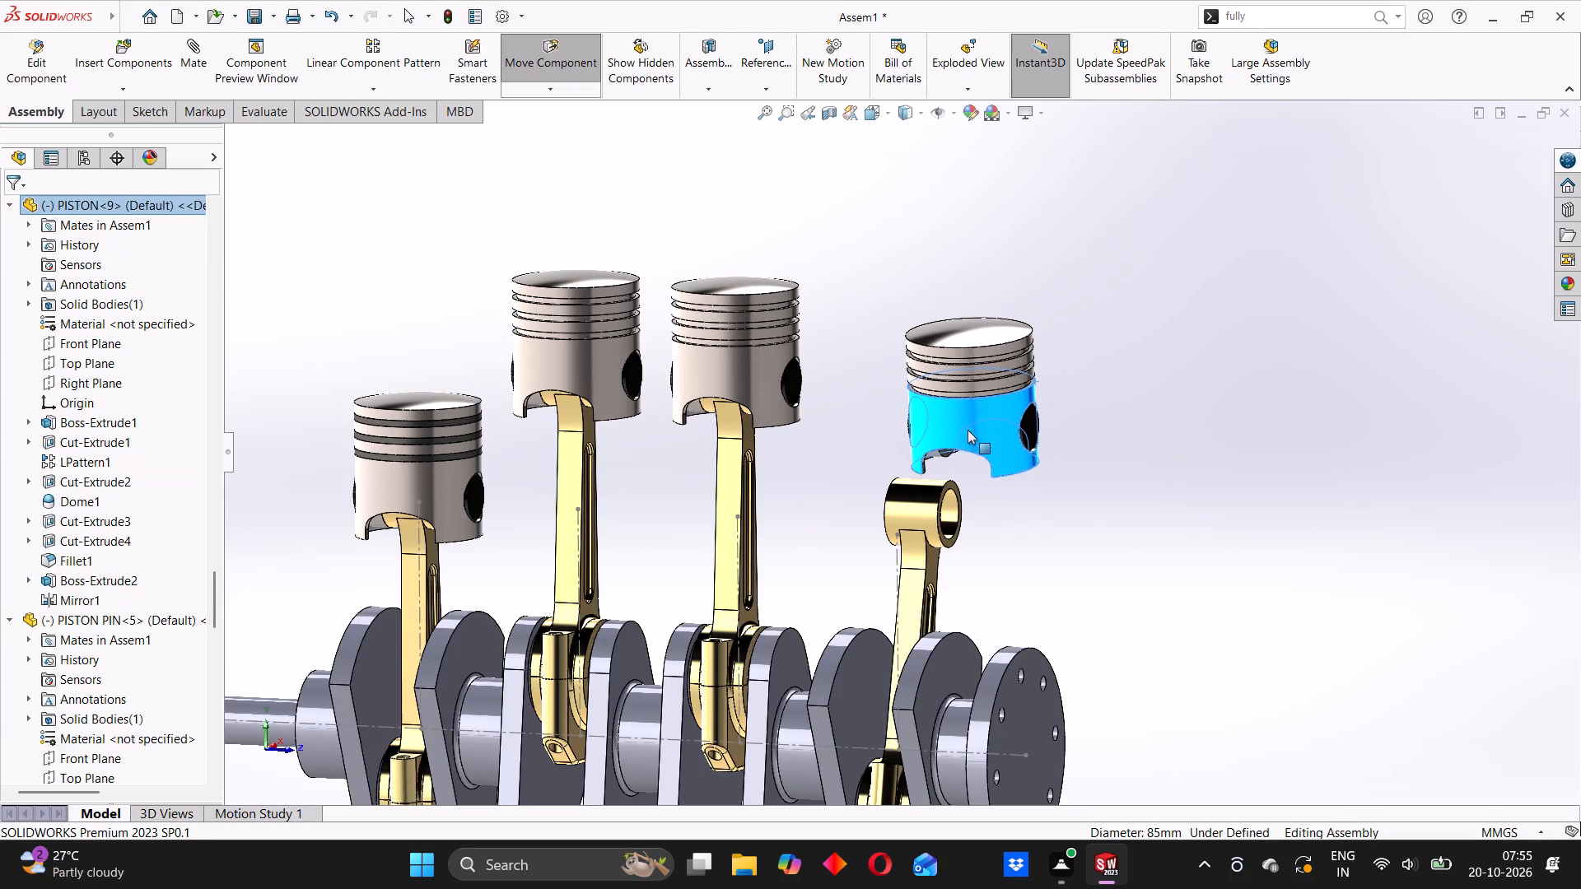
drag(968, 430, 922, 453)
Add a coincident mate between the Front Plane of PISTON<9> and the Front Plane of CONNECTING ROD<9>.
click(199, 58)
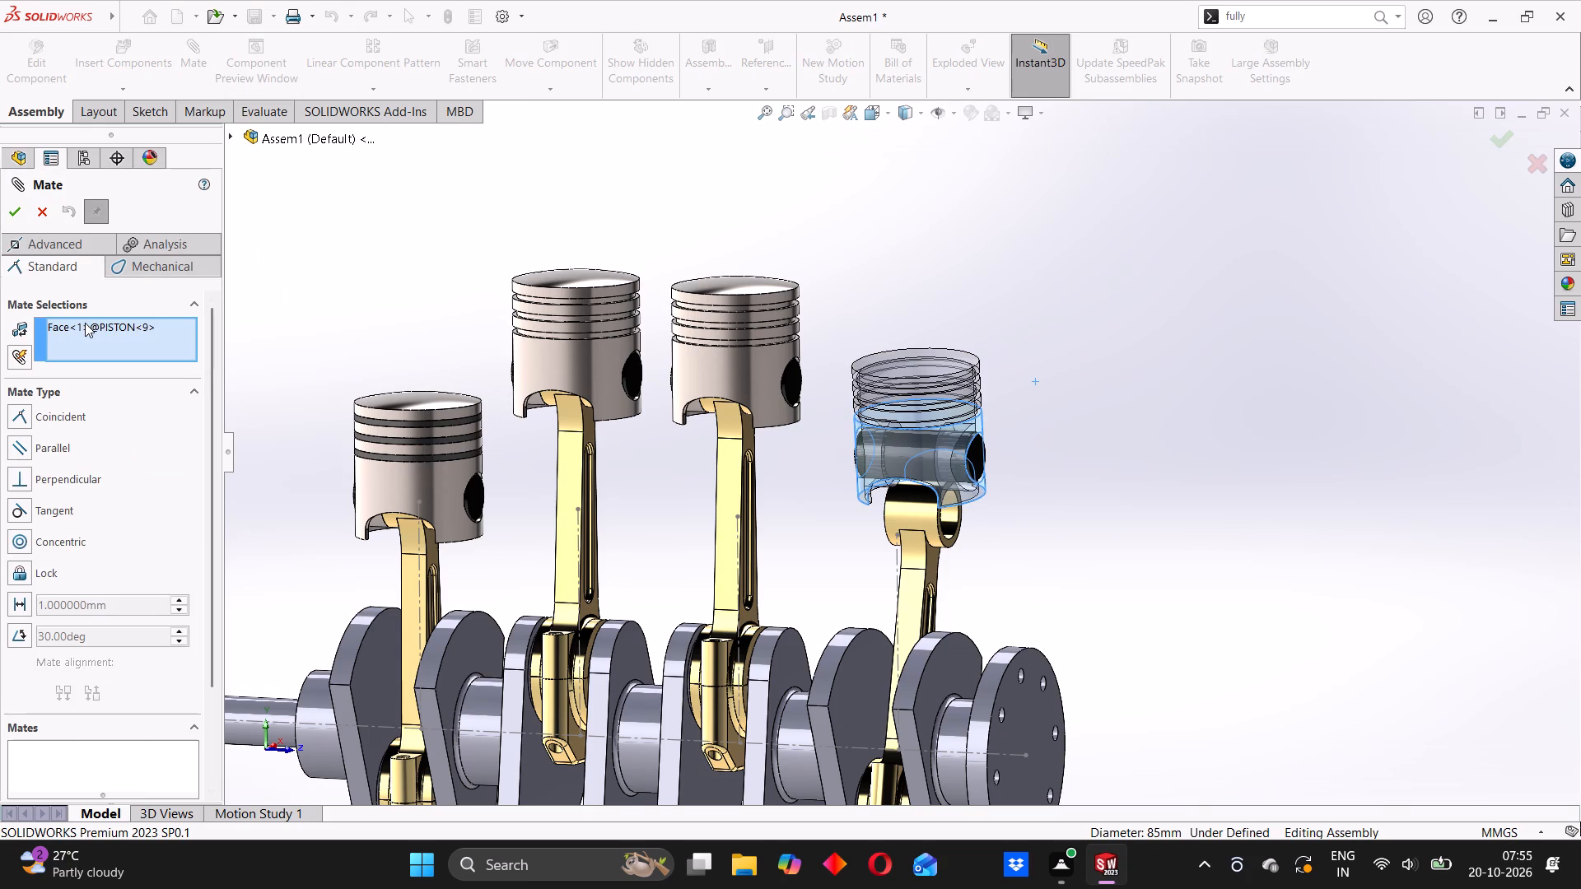
right_click(85, 323)
click(121, 352)
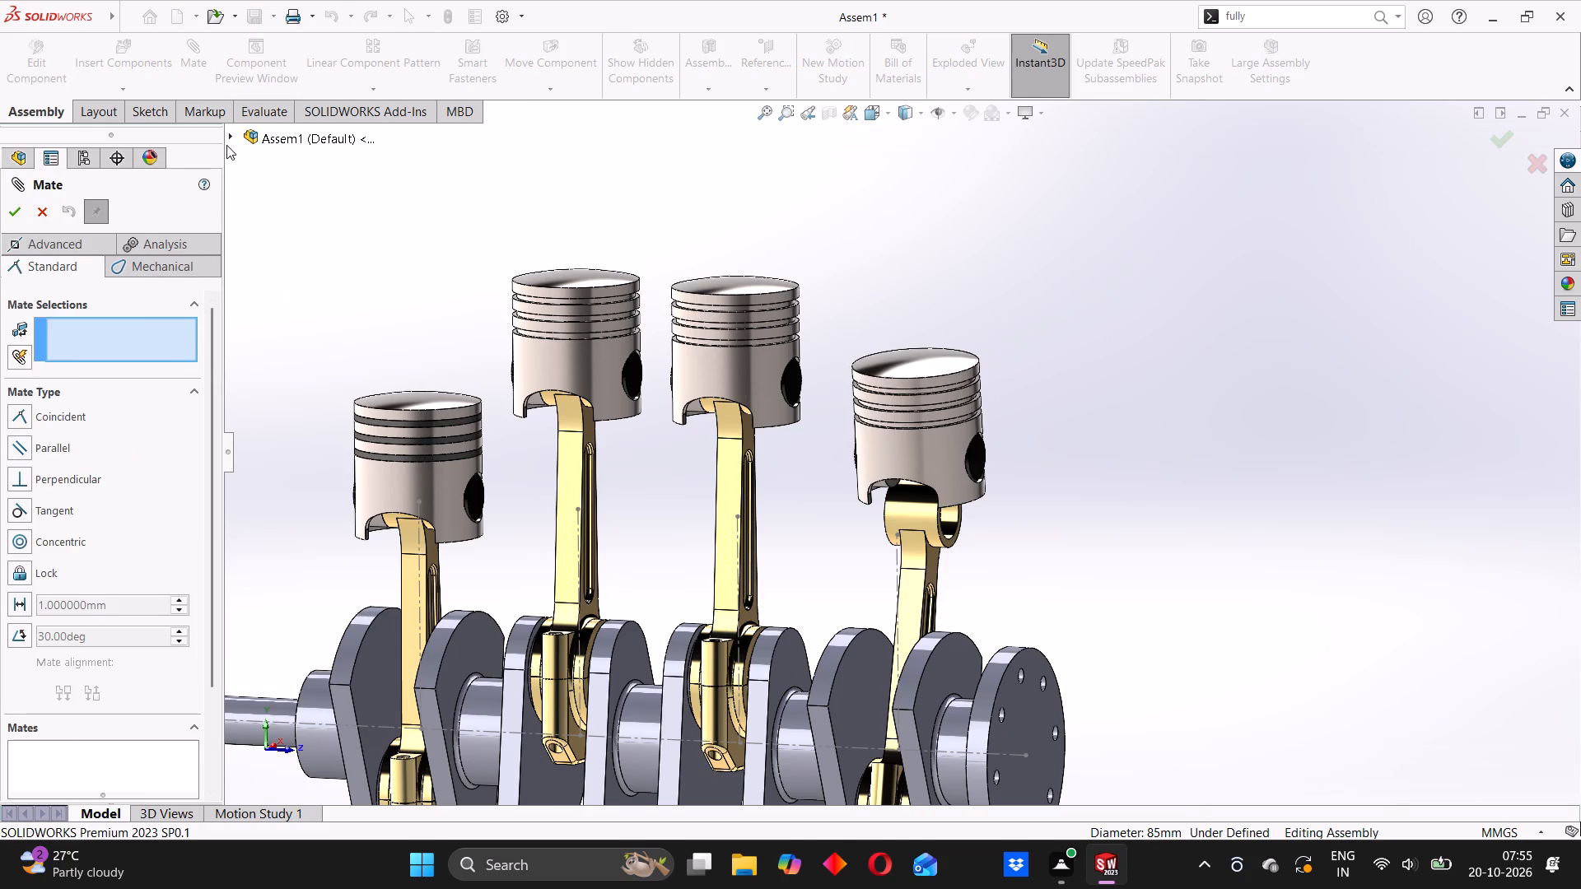
click(236, 137)
click(231, 137)
scroll(340, 503, down, 2)
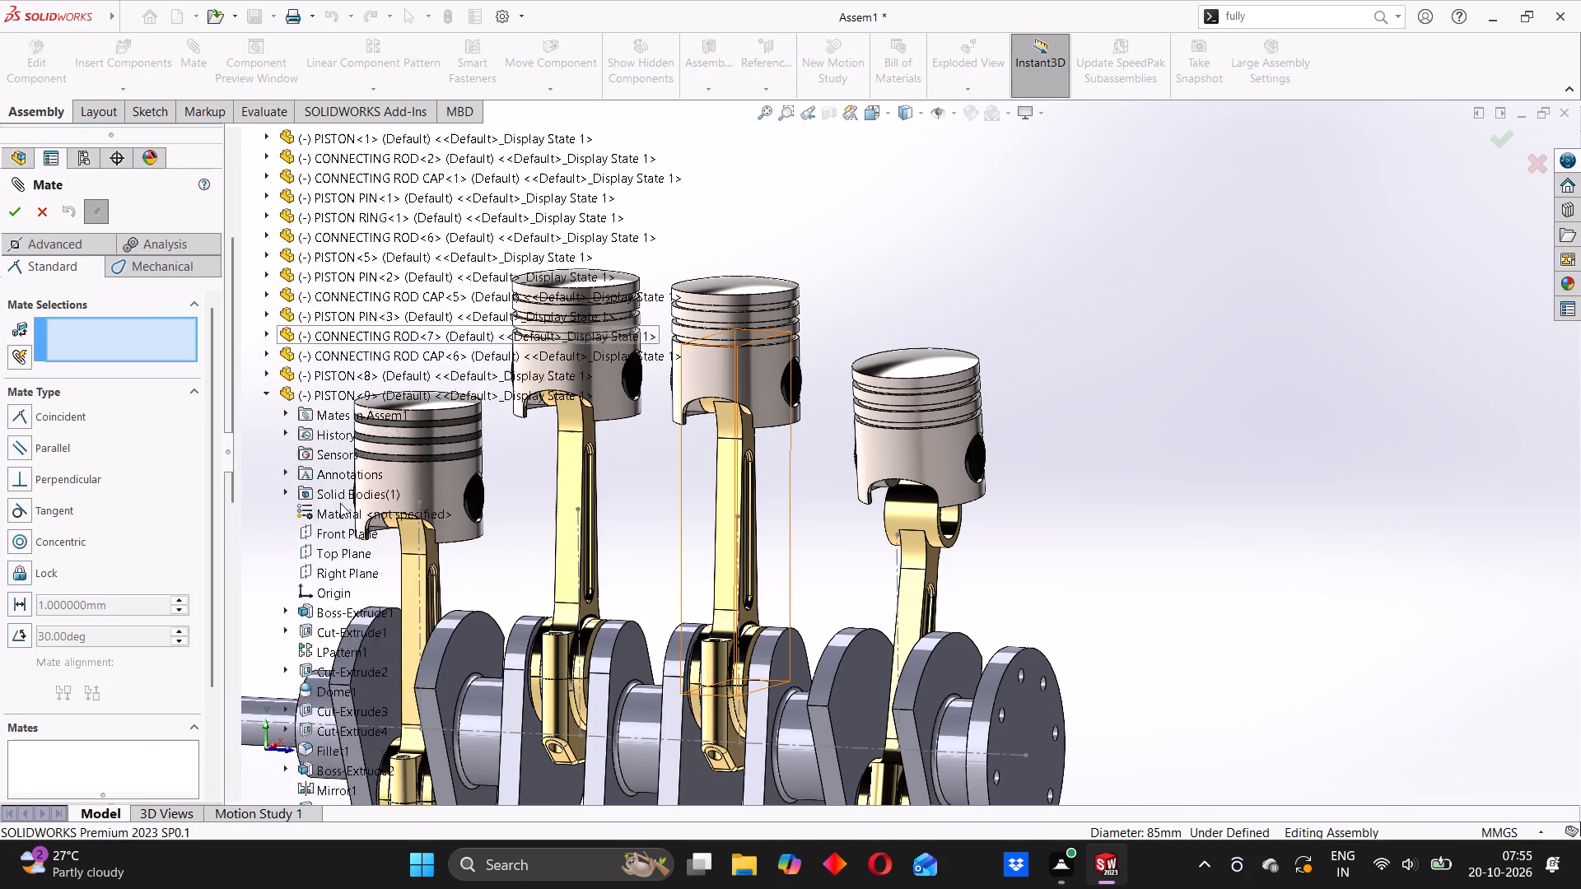
scroll(340, 503, down, 7)
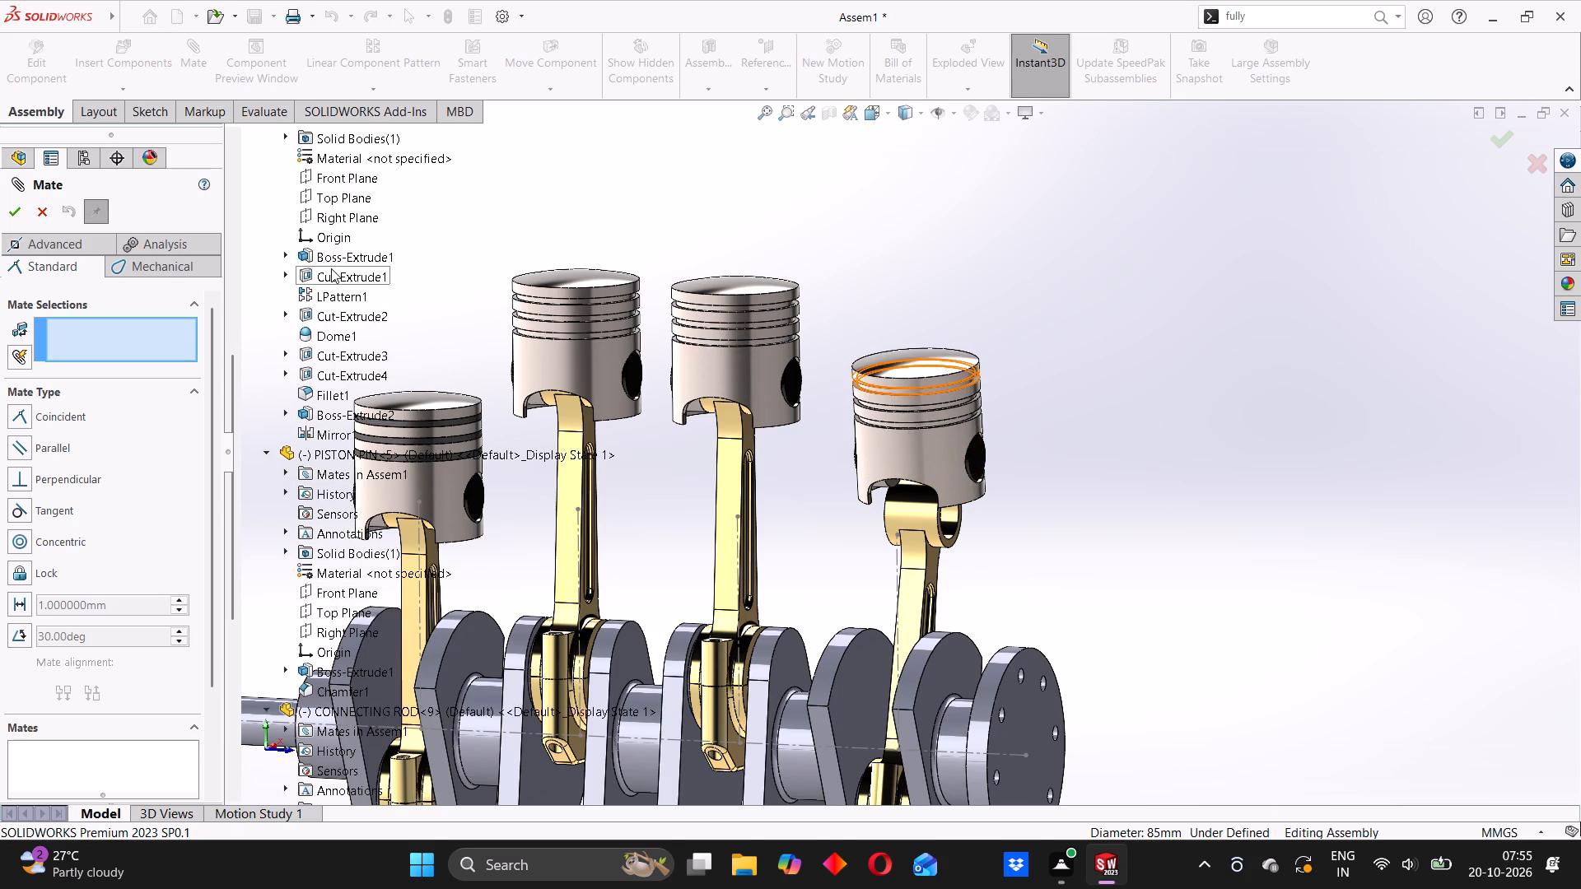
click(342, 179)
scroll(305, 587, down, 6)
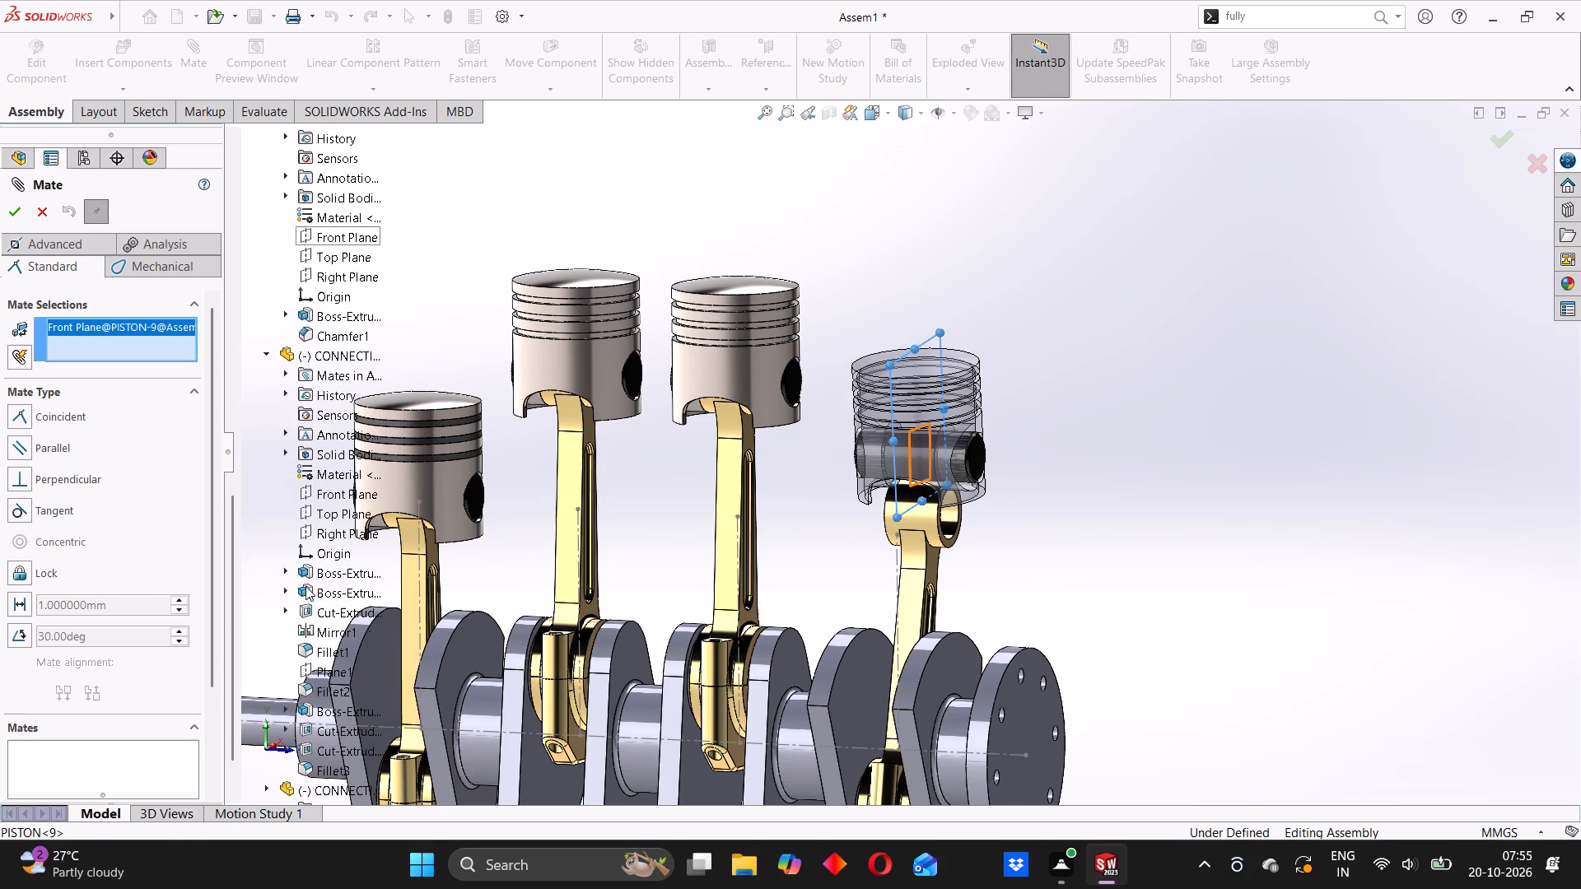
scroll(305, 582, down, 5)
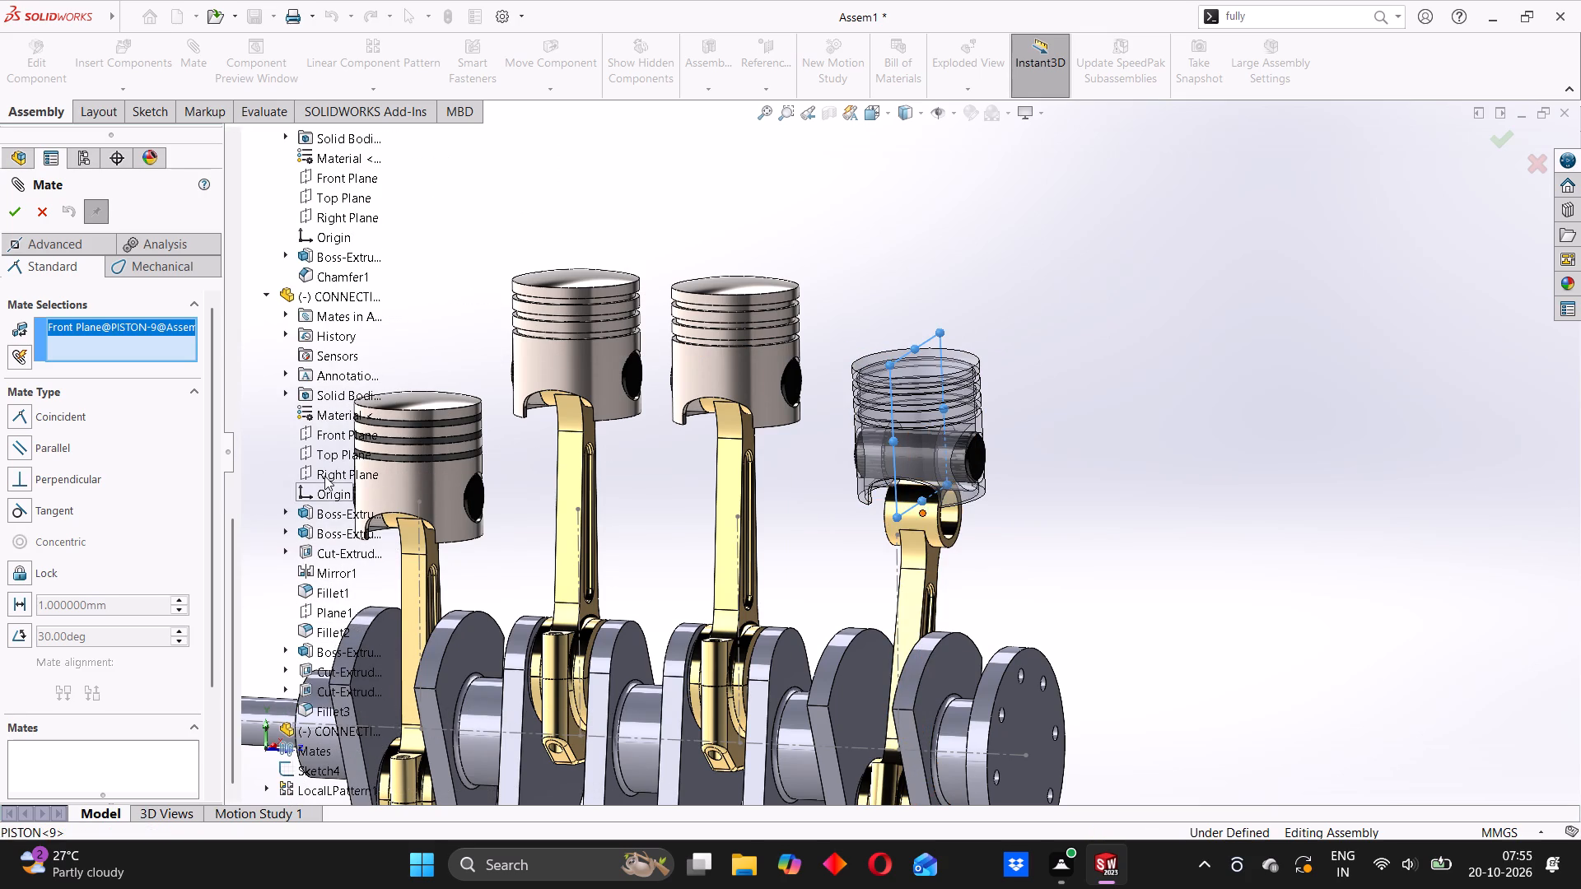
click(326, 432)
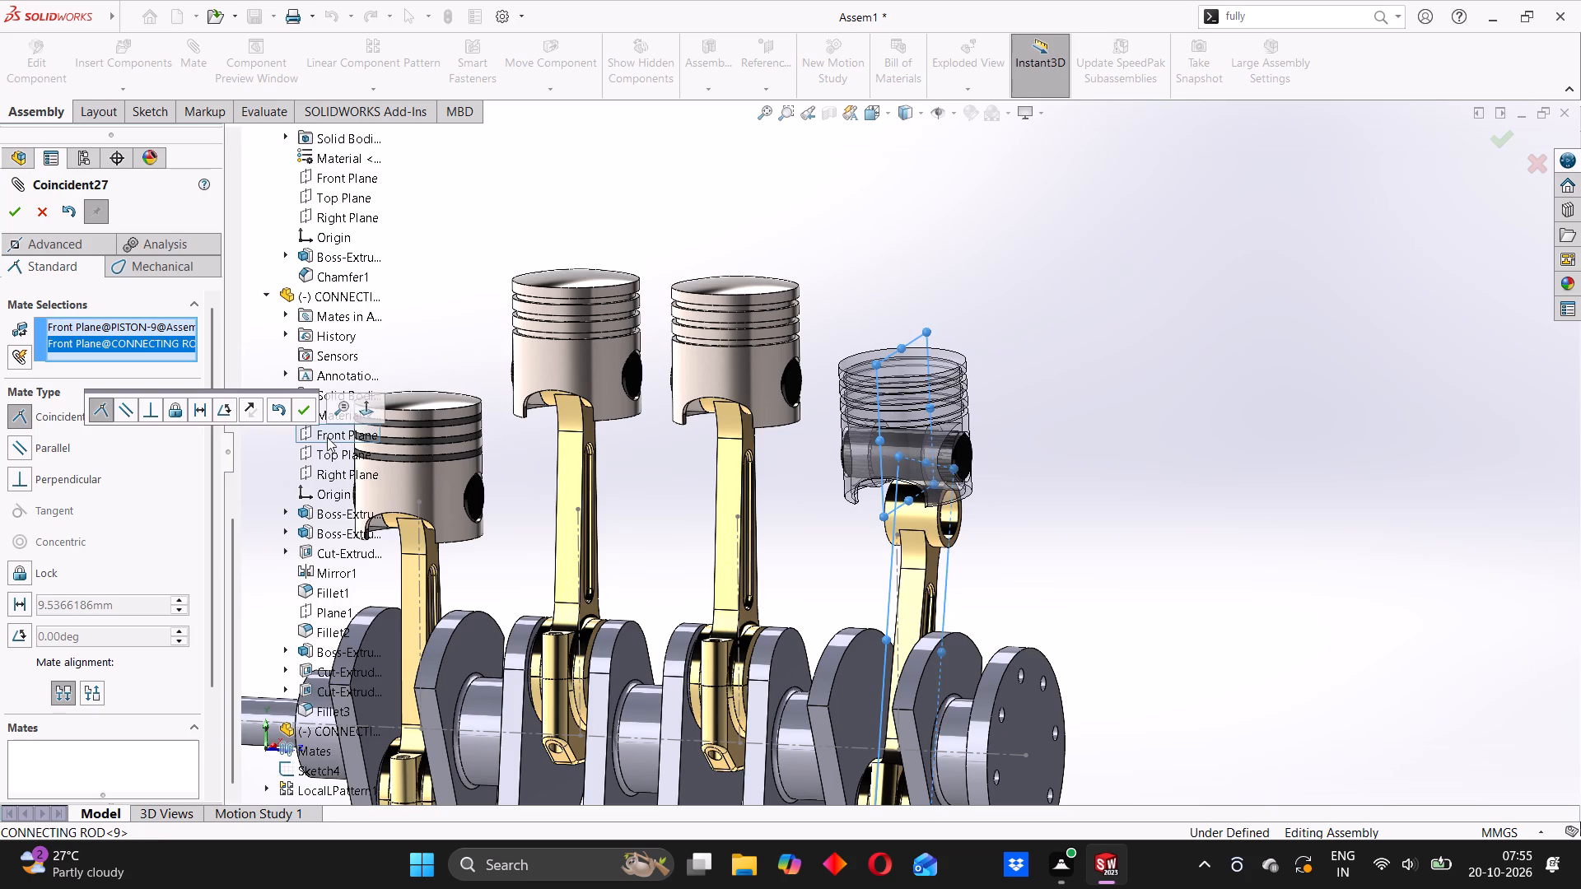
middle_drag(991, 493, 1028, 504)
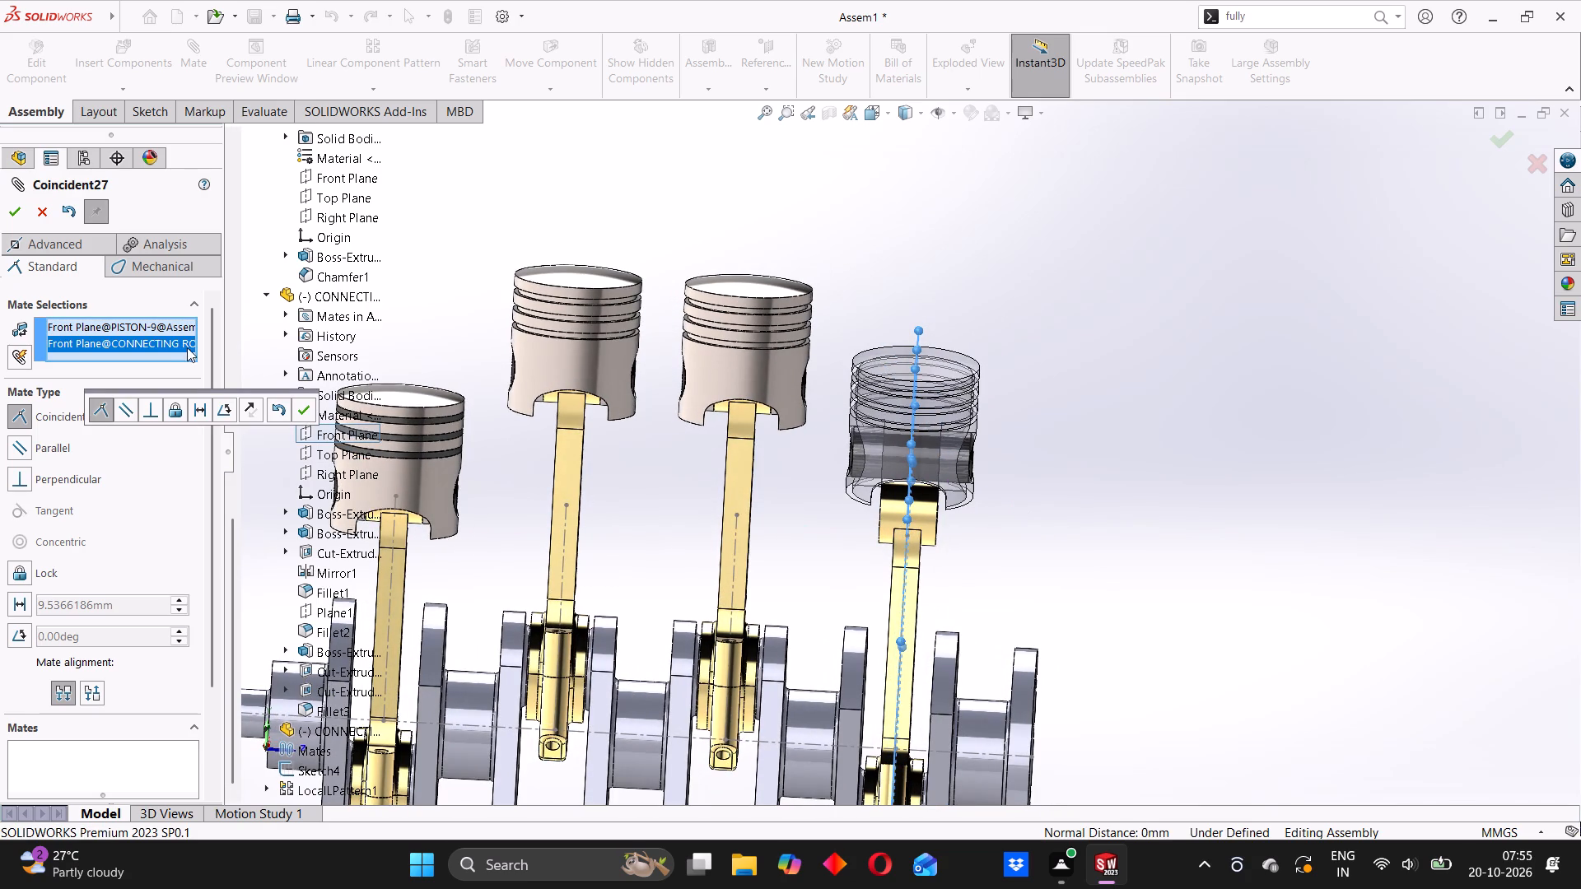
click(14, 206)
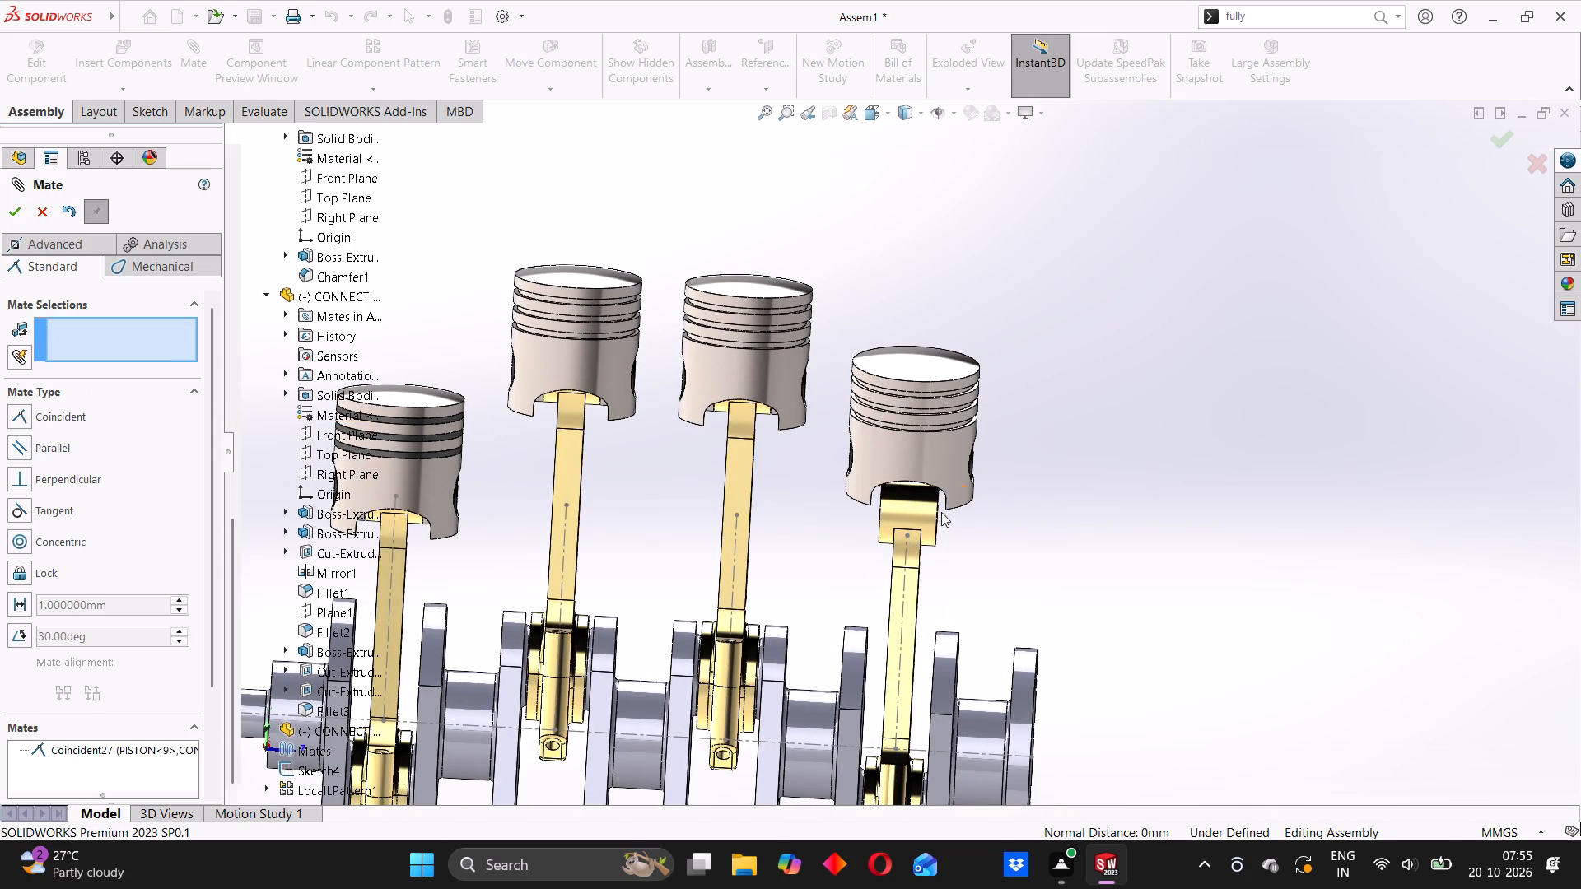
Mate the small-end bore of CONNECTING ROD<9> concentric with the cylindrical face of PISTON PIN<5>.
scroll(937, 514, down, 4)
middle_drag(900, 508, 899, 390)
middle_drag(984, 548, 946, 542)
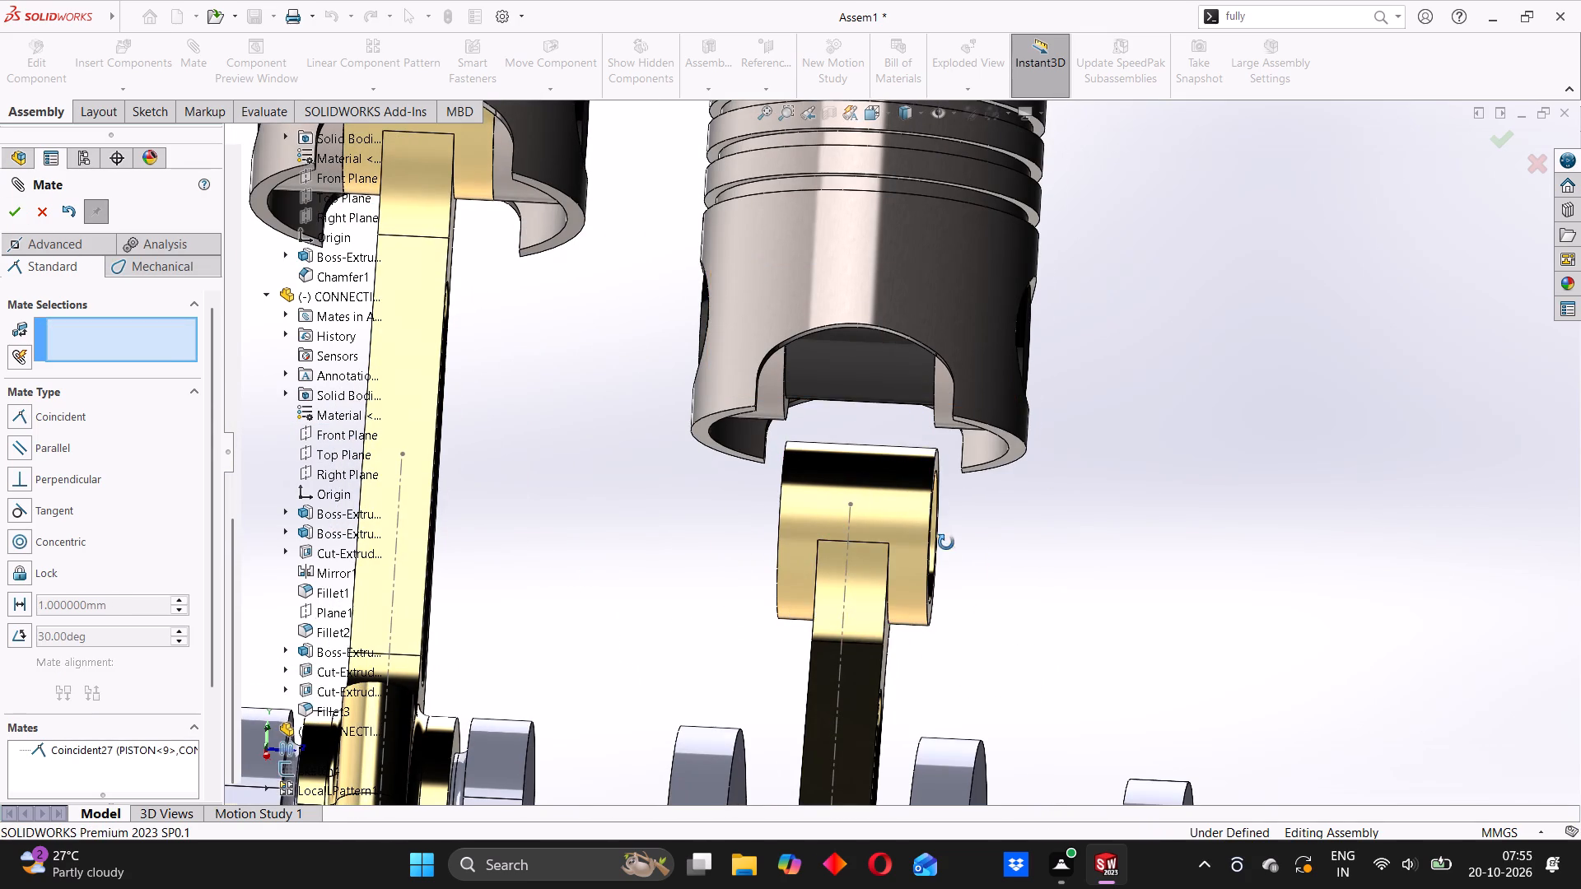
middle_drag(946, 542, 940, 537)
click(963, 539)
middle_drag(906, 500, 936, 449)
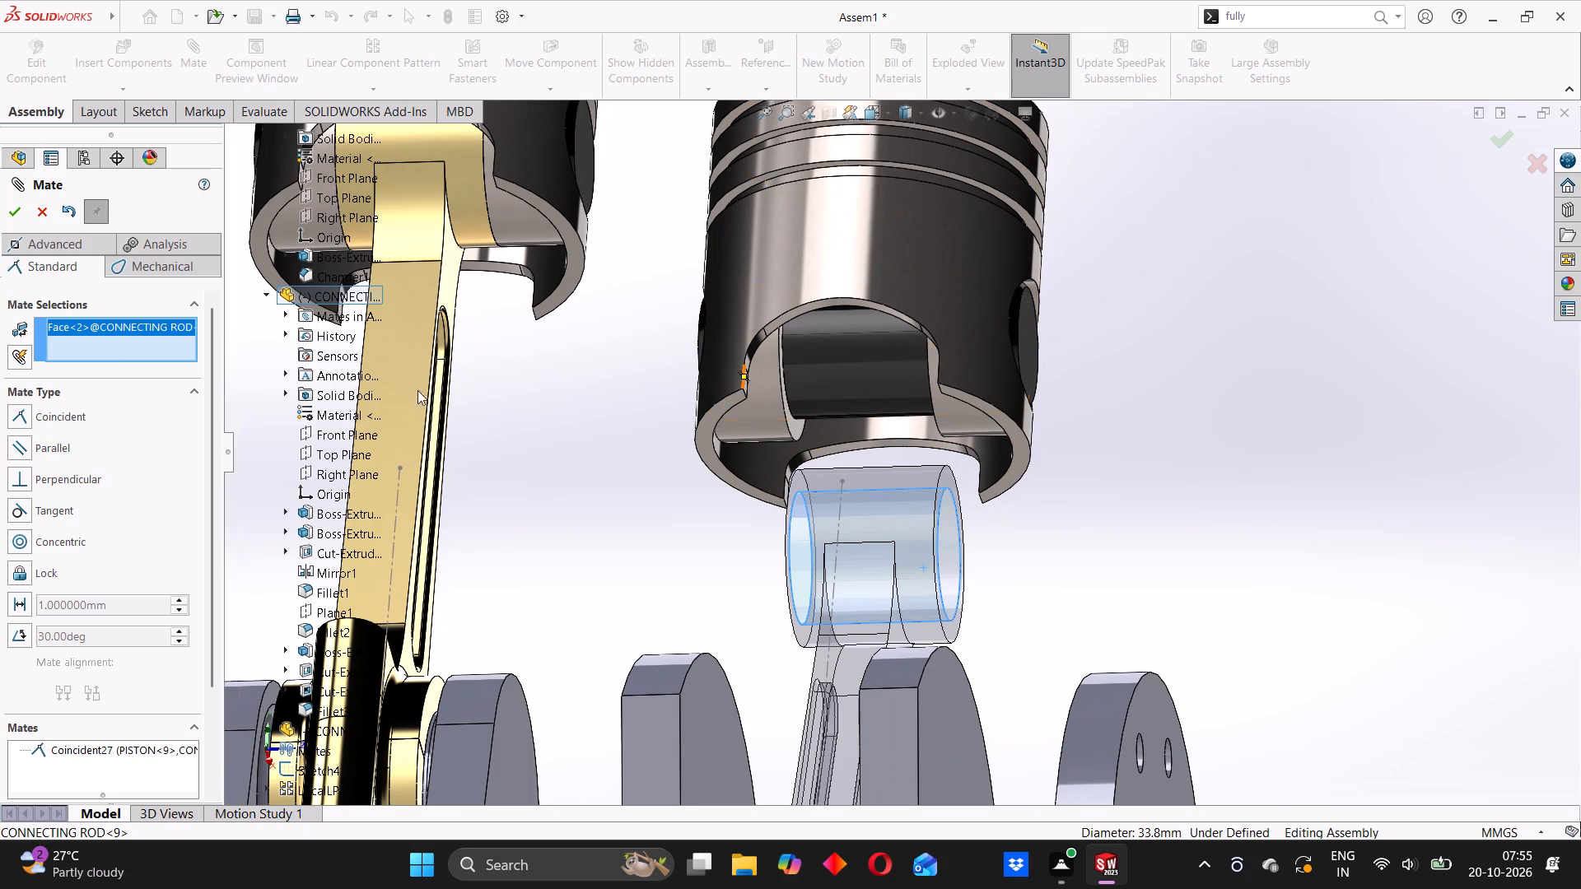
click(861, 365)
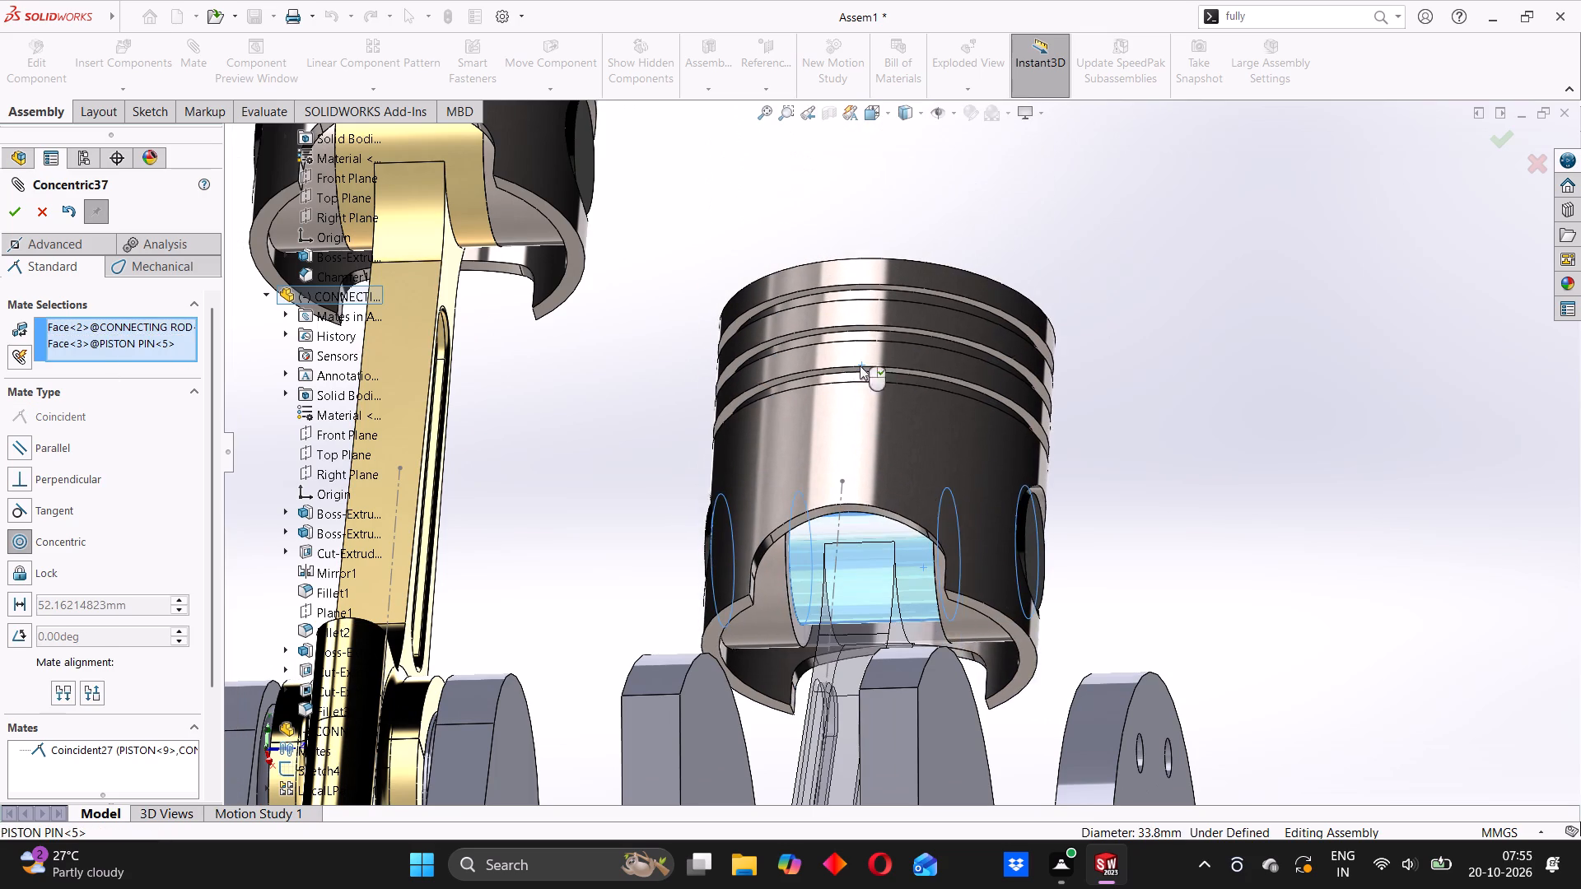
click(1112, 336)
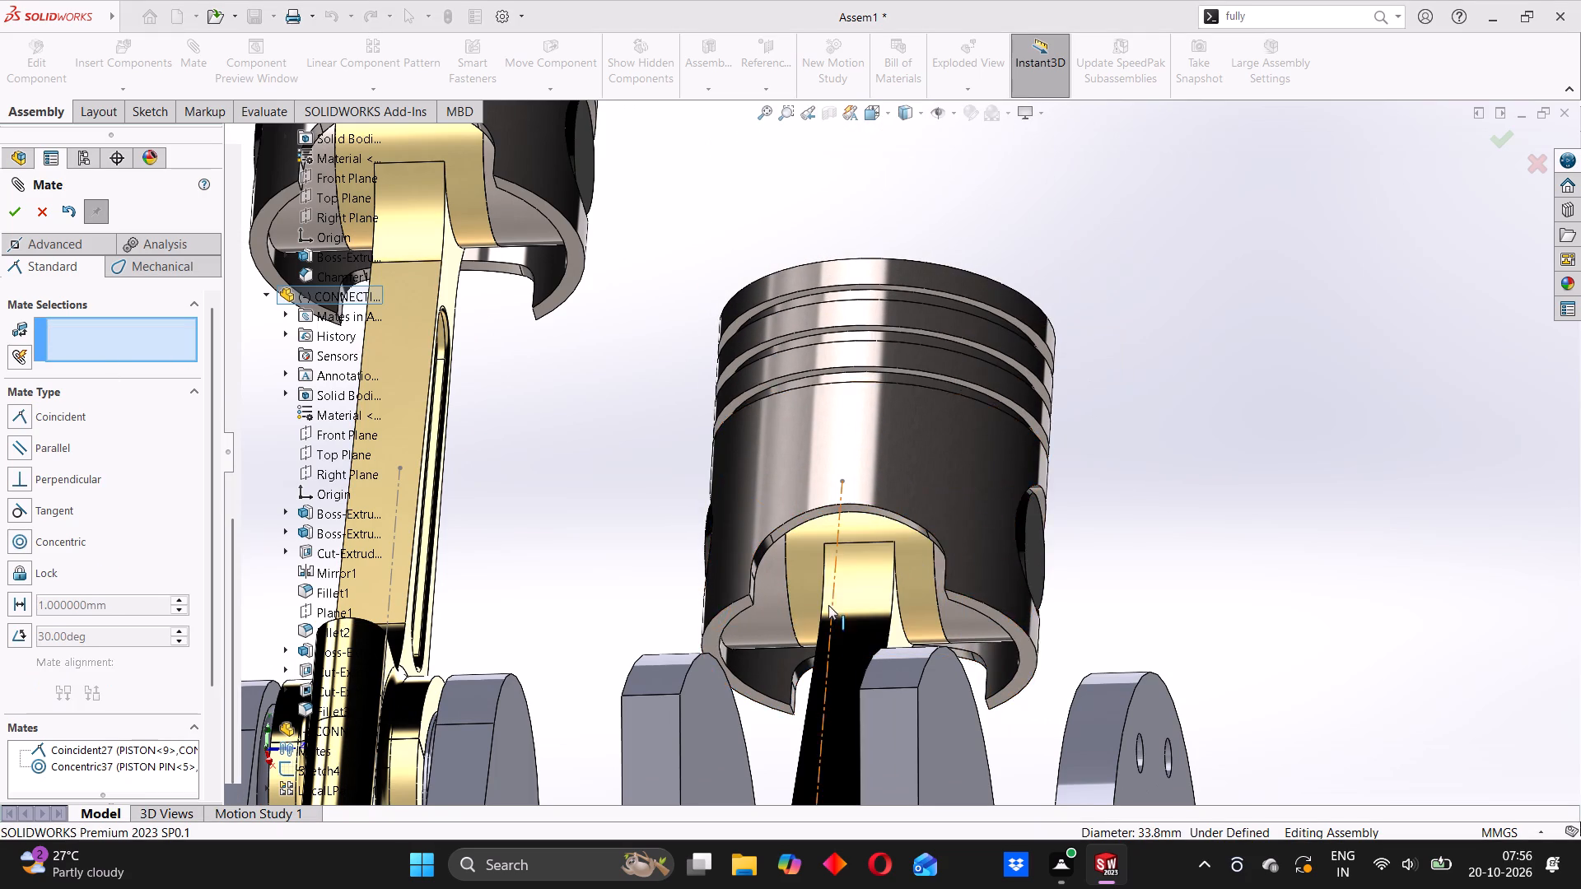
Mate the cylindrical skirt face of PISTON<9> concentric with the fourth cylinder's centerline, Line5 of Sketch4, and finish mating.
scroll(828, 592, up, 3)
scroll(923, 447, up, 3)
middle_drag(918, 449, 932, 669)
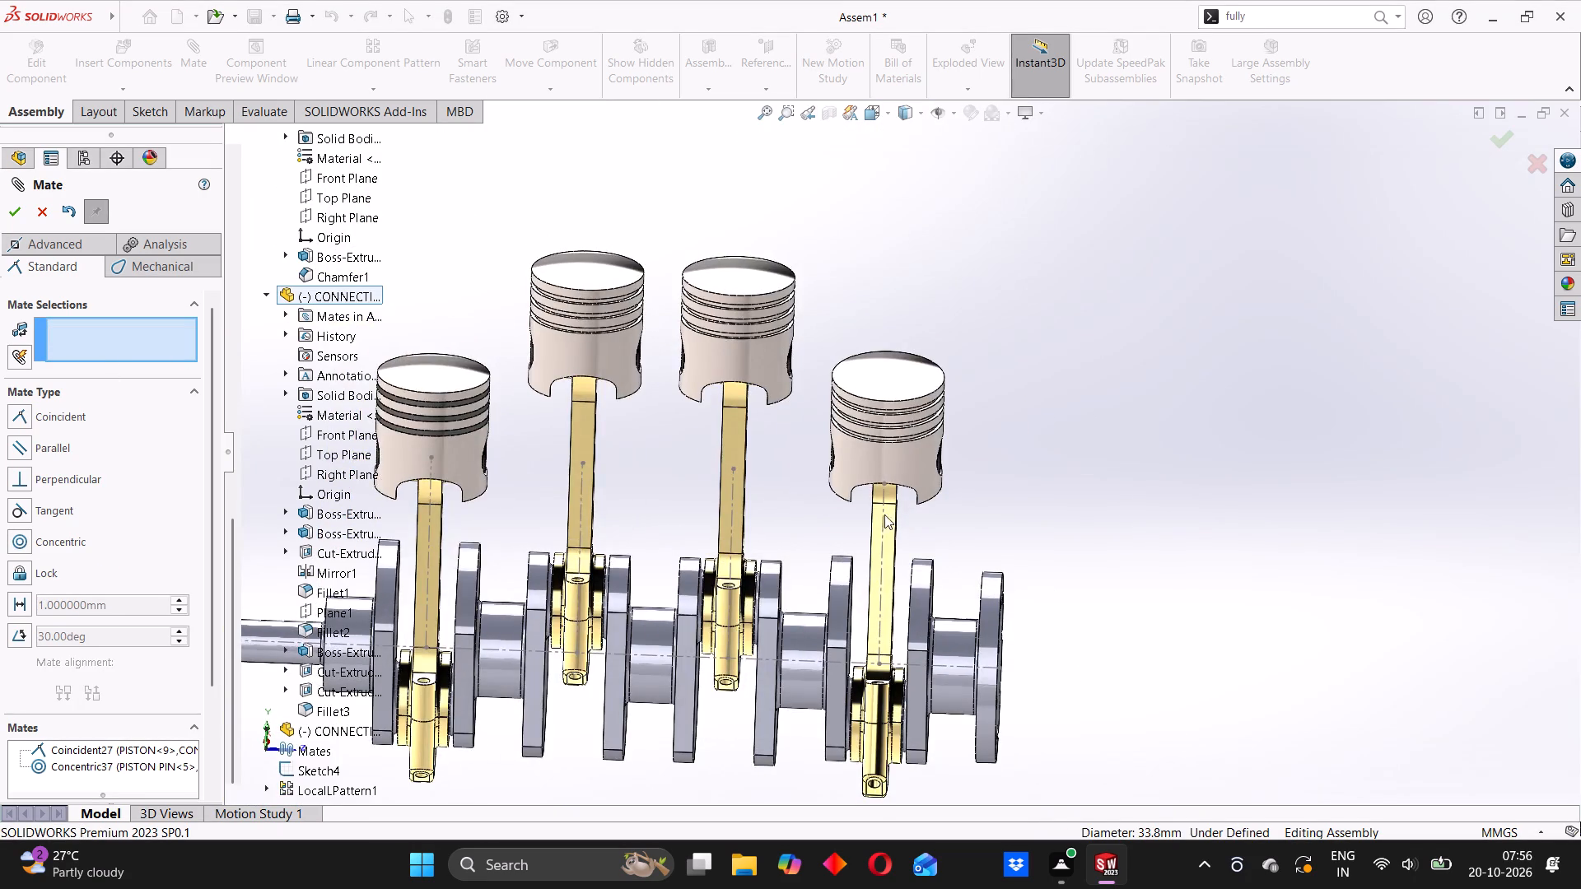
scroll(890, 491, down, 4)
click(879, 536)
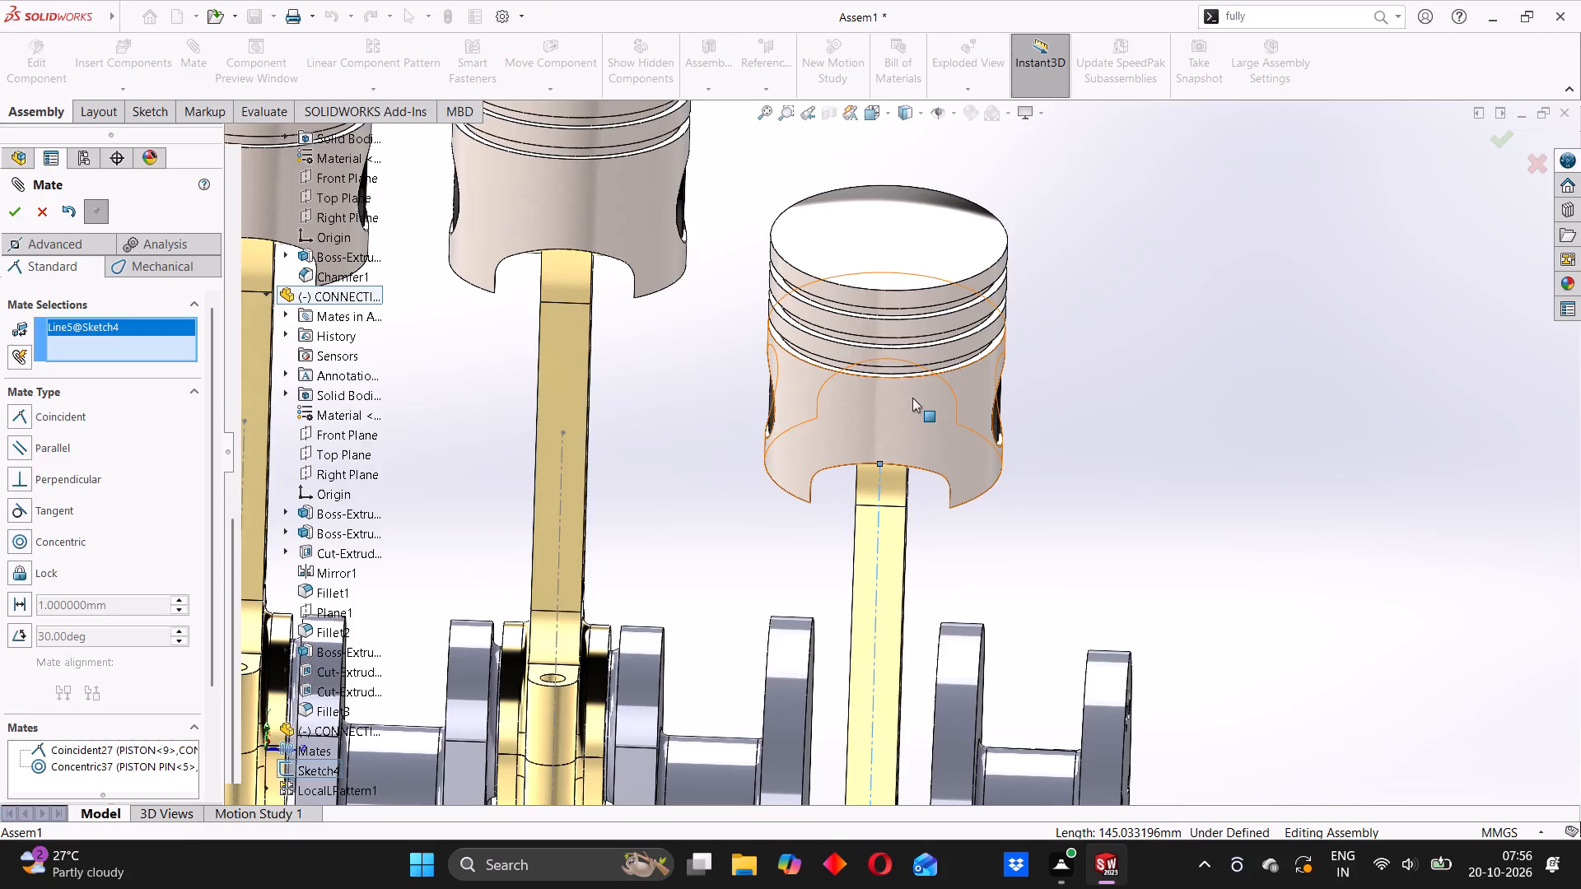
click(913, 392)
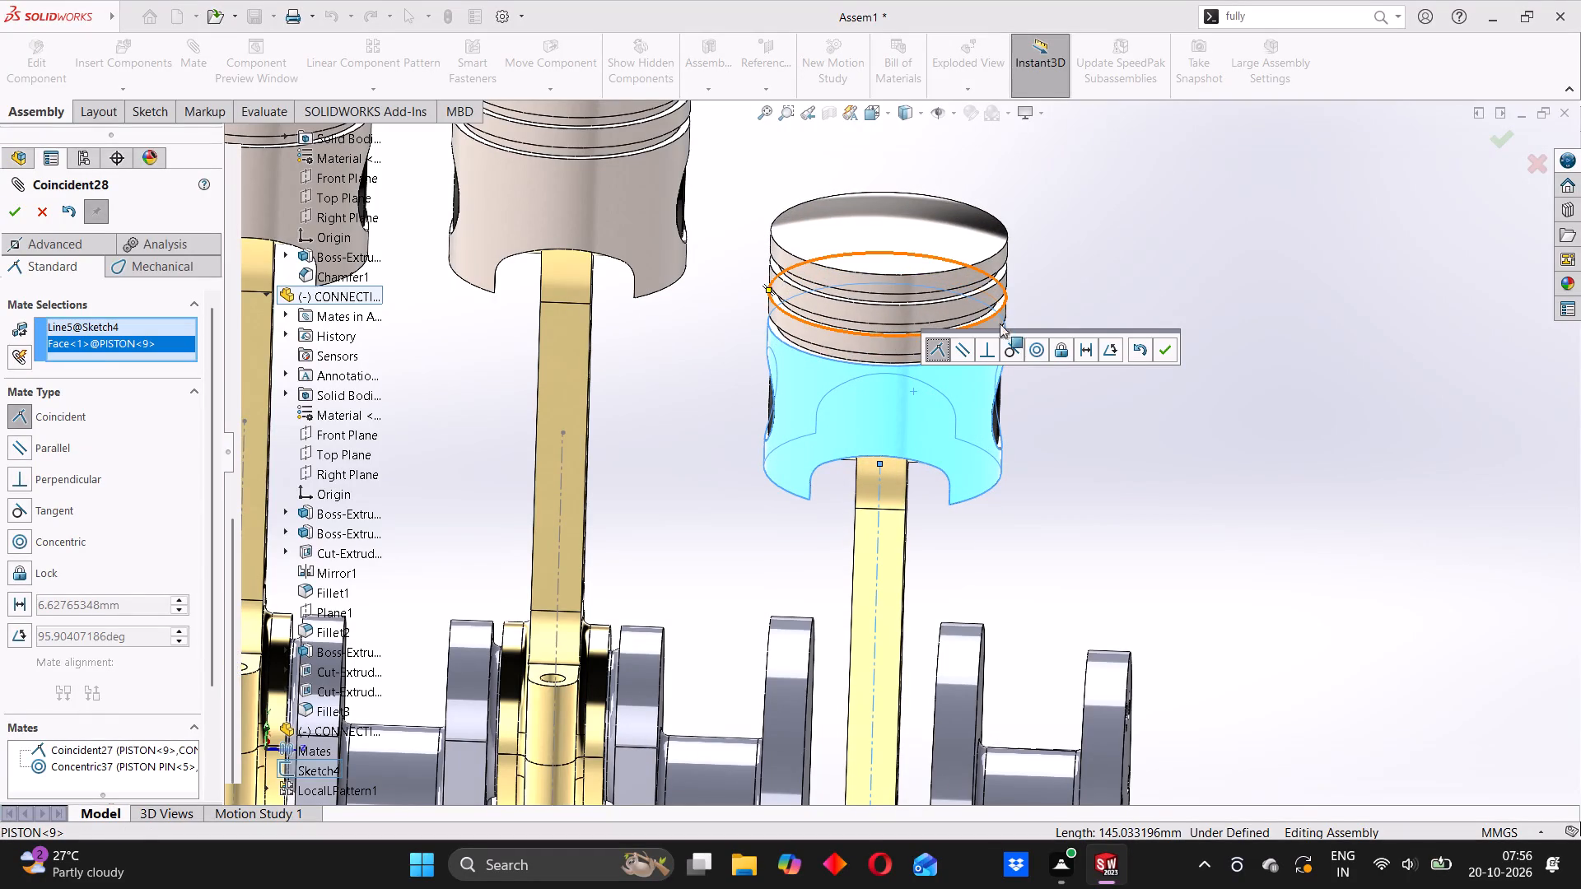
click(1038, 347)
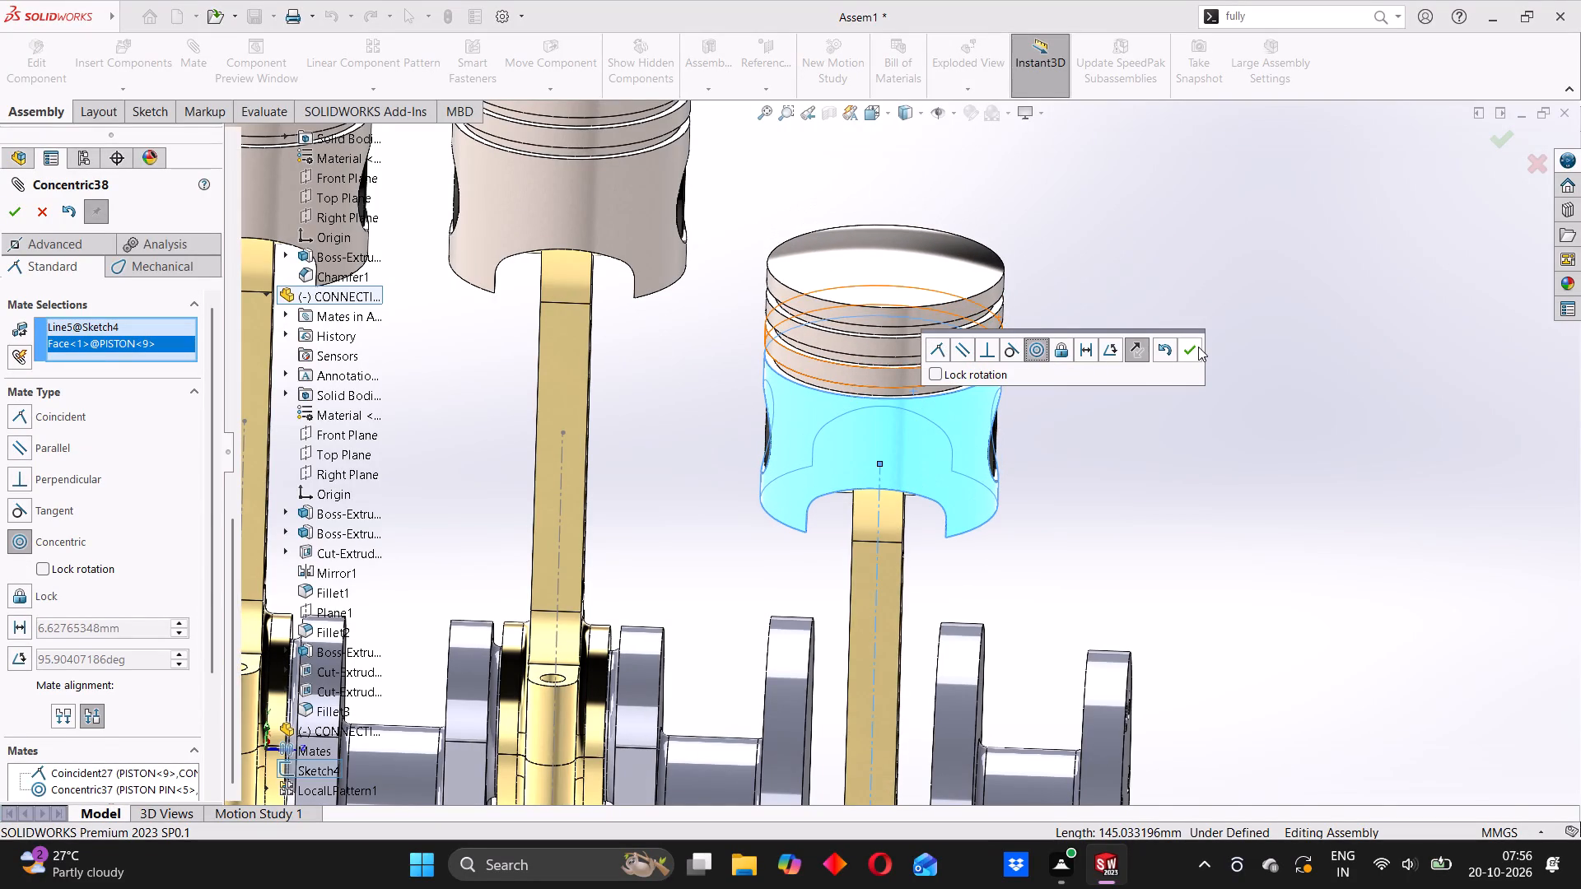
click(1198, 348)
scroll(882, 461, up, 6)
middle_drag(942, 471, 749, 453)
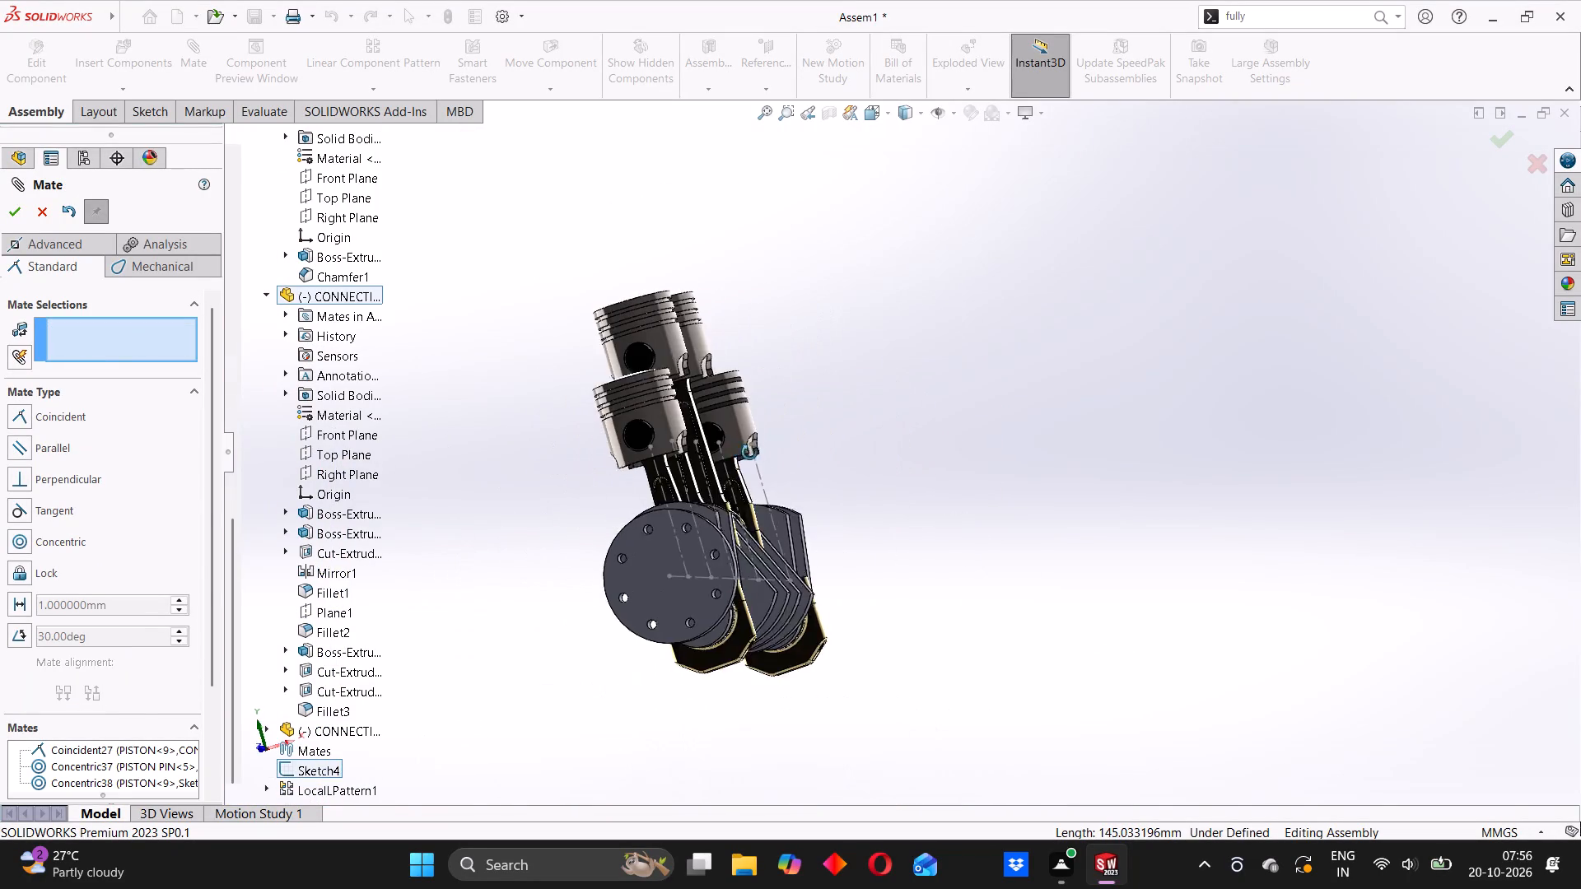
middle_drag(749, 453, 878, 519)
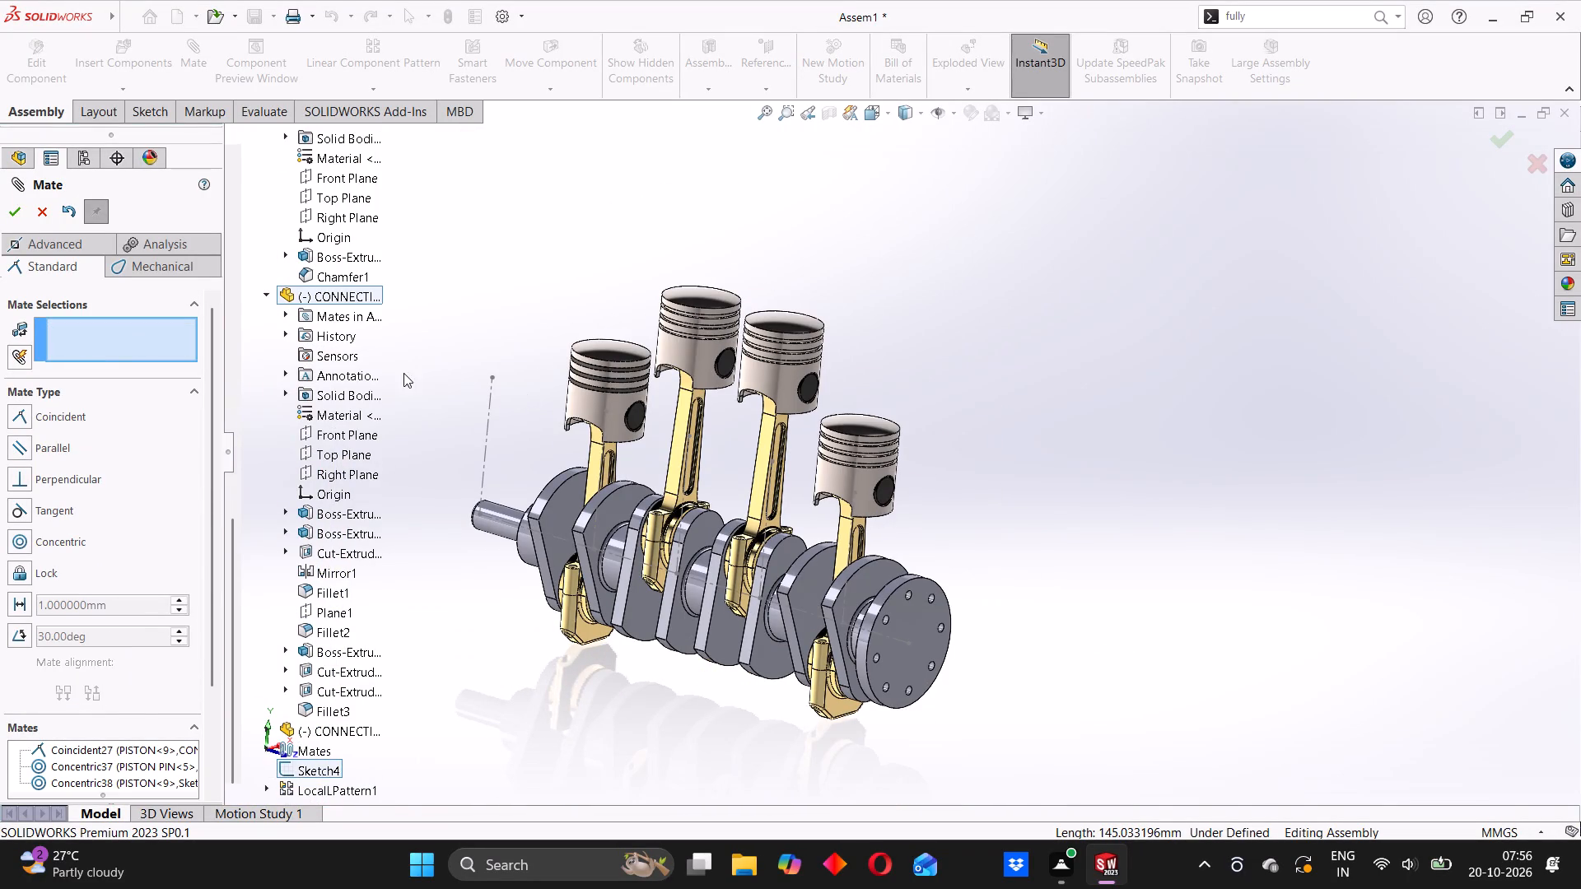
scroll(306, 355, up, 9)
click(44, 208)
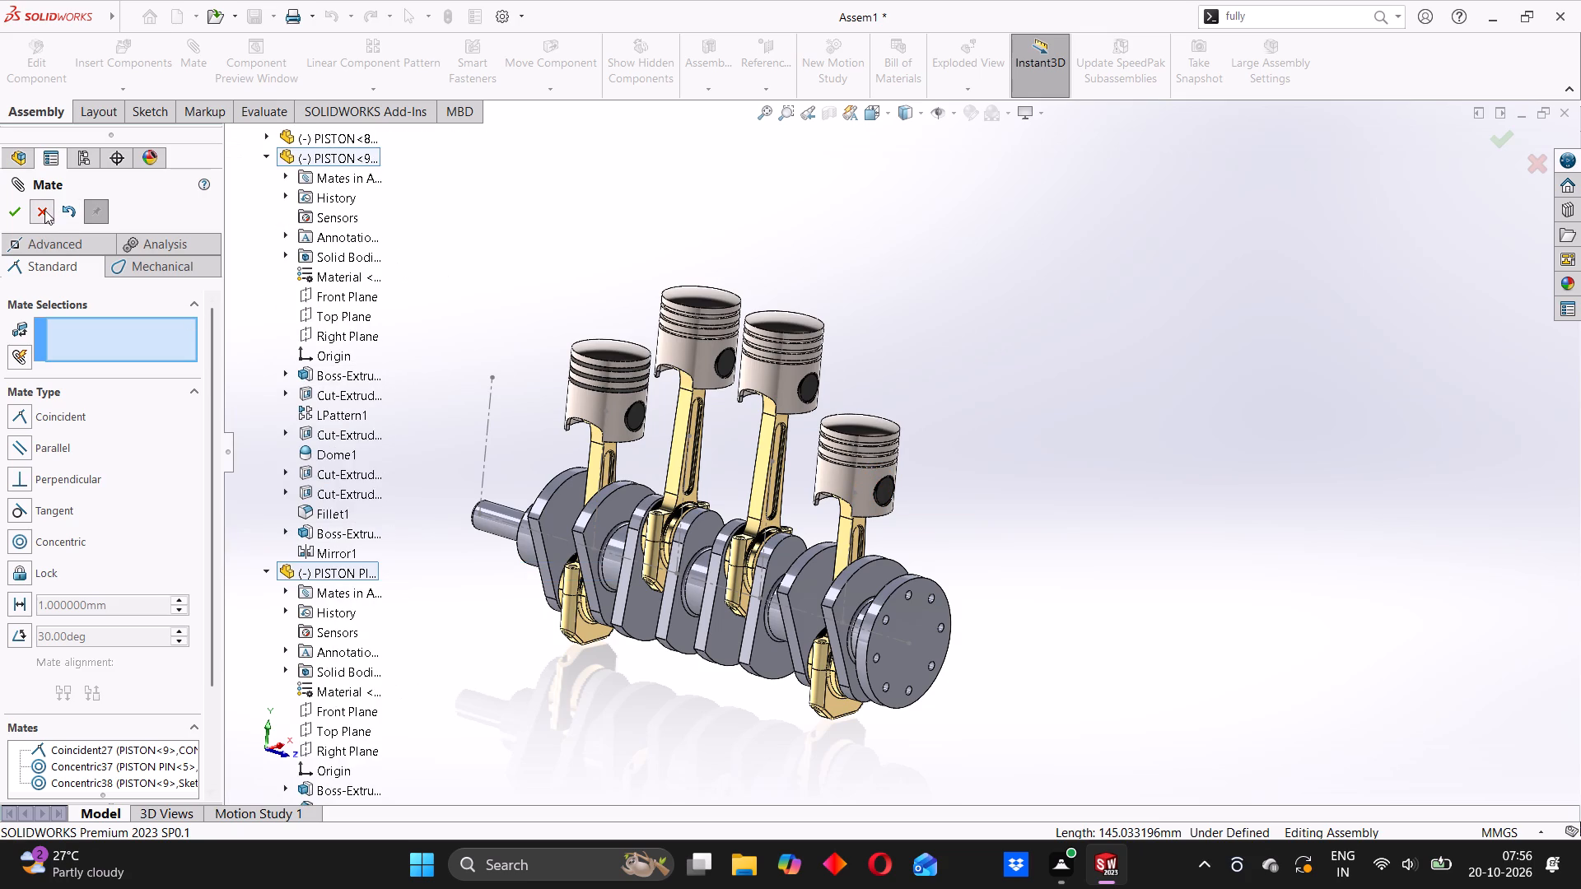
Rotate the crankshaft by hand to test how all four pistons and connecting rods move, viewing the assembly from its front and side.
scroll(667, 370, up, 3)
middle_drag(680, 408, 930, 550)
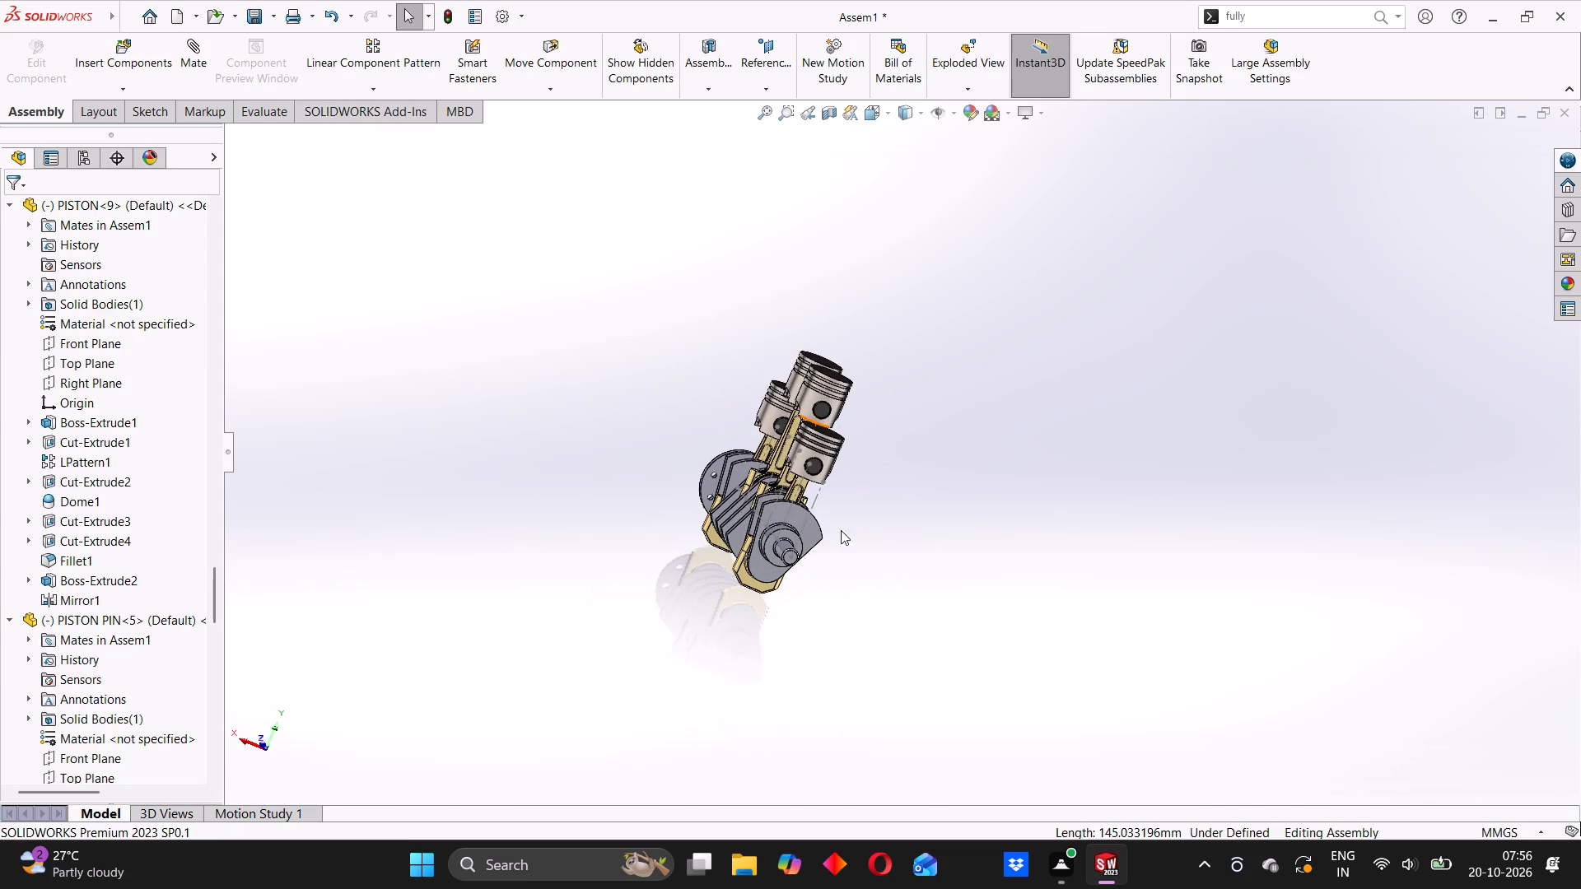
drag(816, 536, 761, 574)
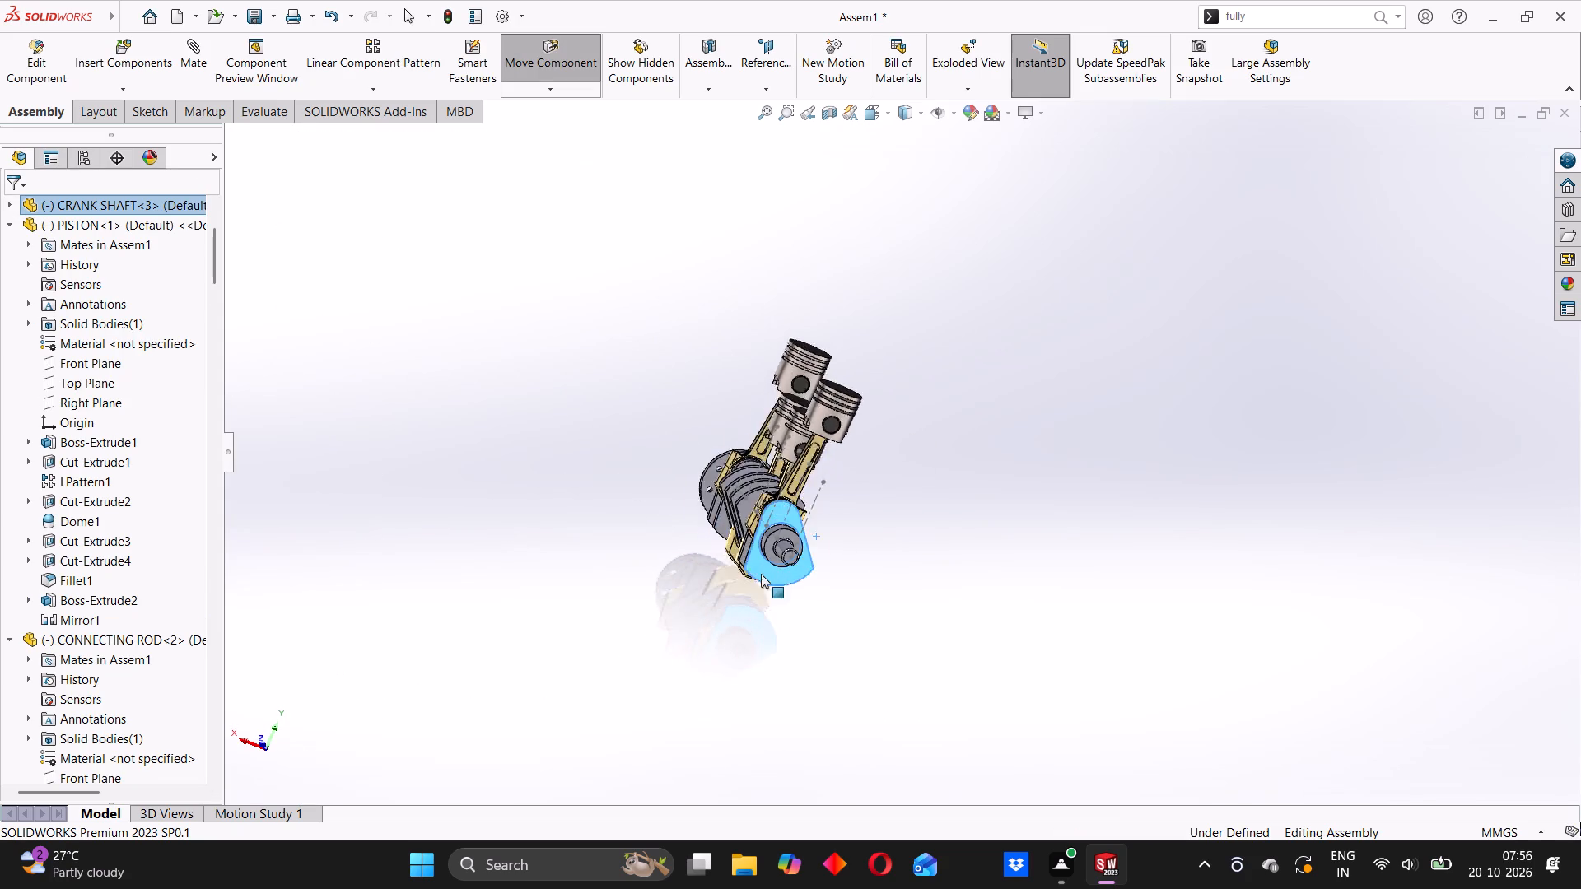
drag(761, 574, 673, 451)
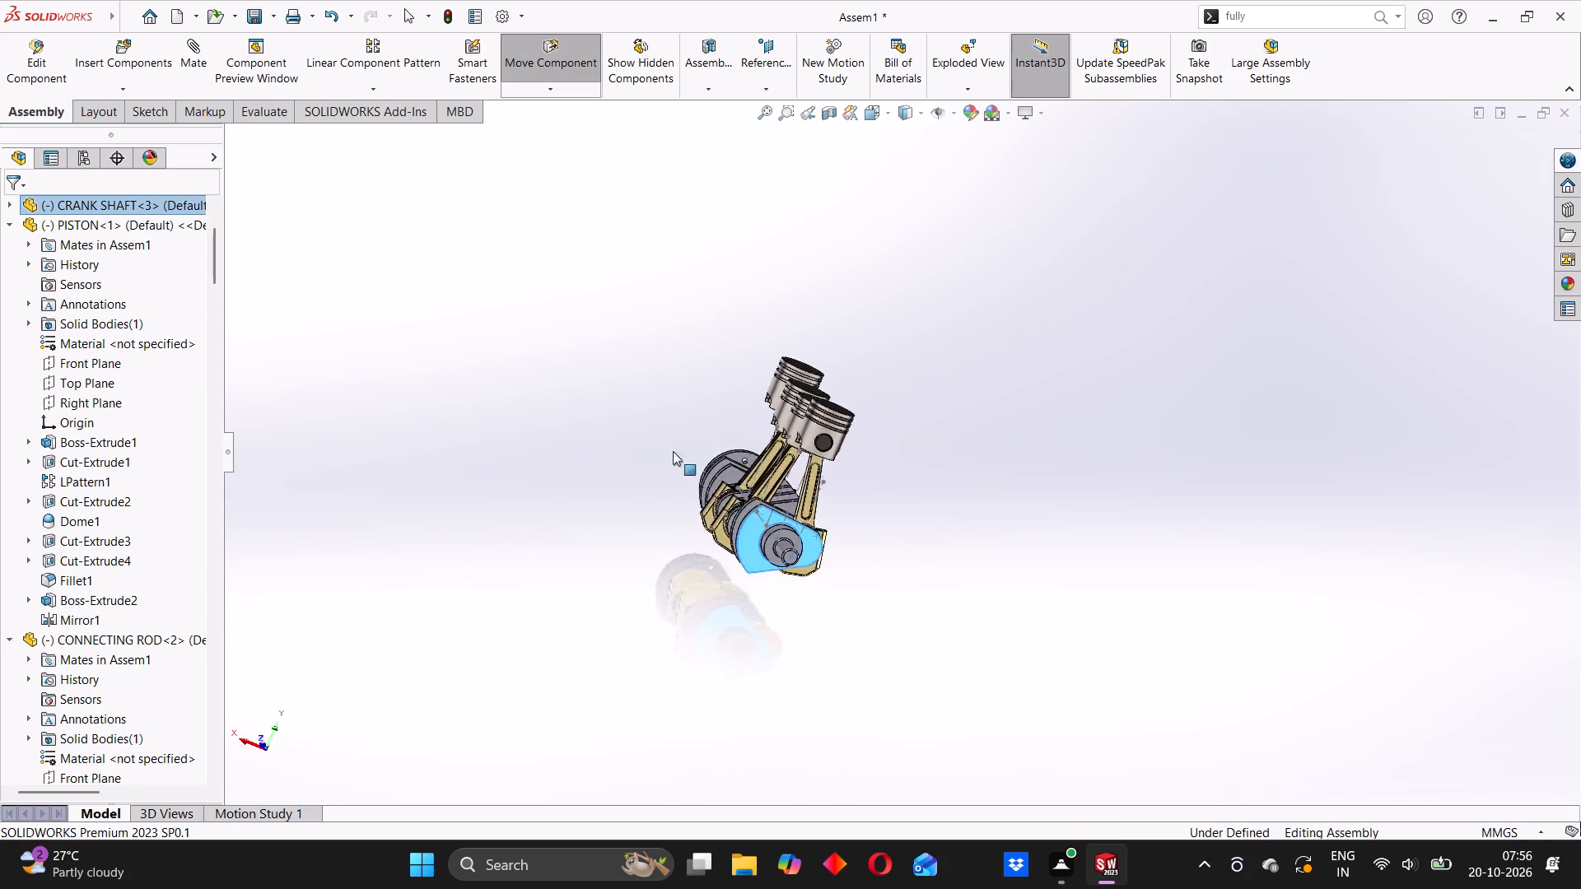
drag(673, 451, 721, 654)
middle_drag(869, 586, 829, 579)
scroll(869, 587, up, 1)
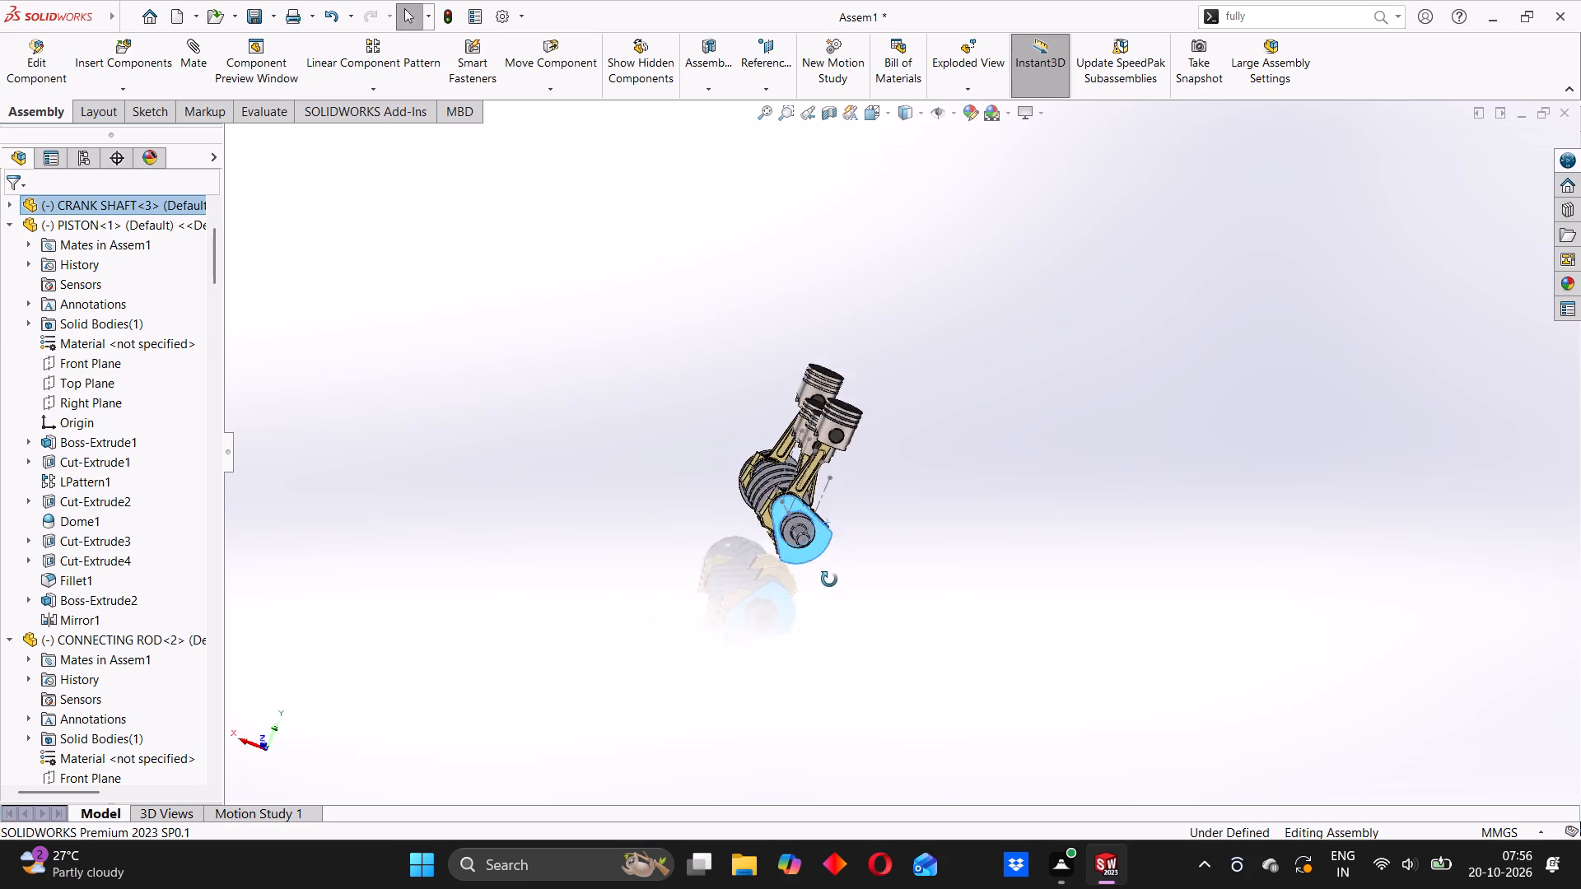
middle_drag(829, 579, 693, 545)
click(673, 608)
scroll(712, 545, down, 3)
drag(755, 465, 763, 523)
click(749, 577)
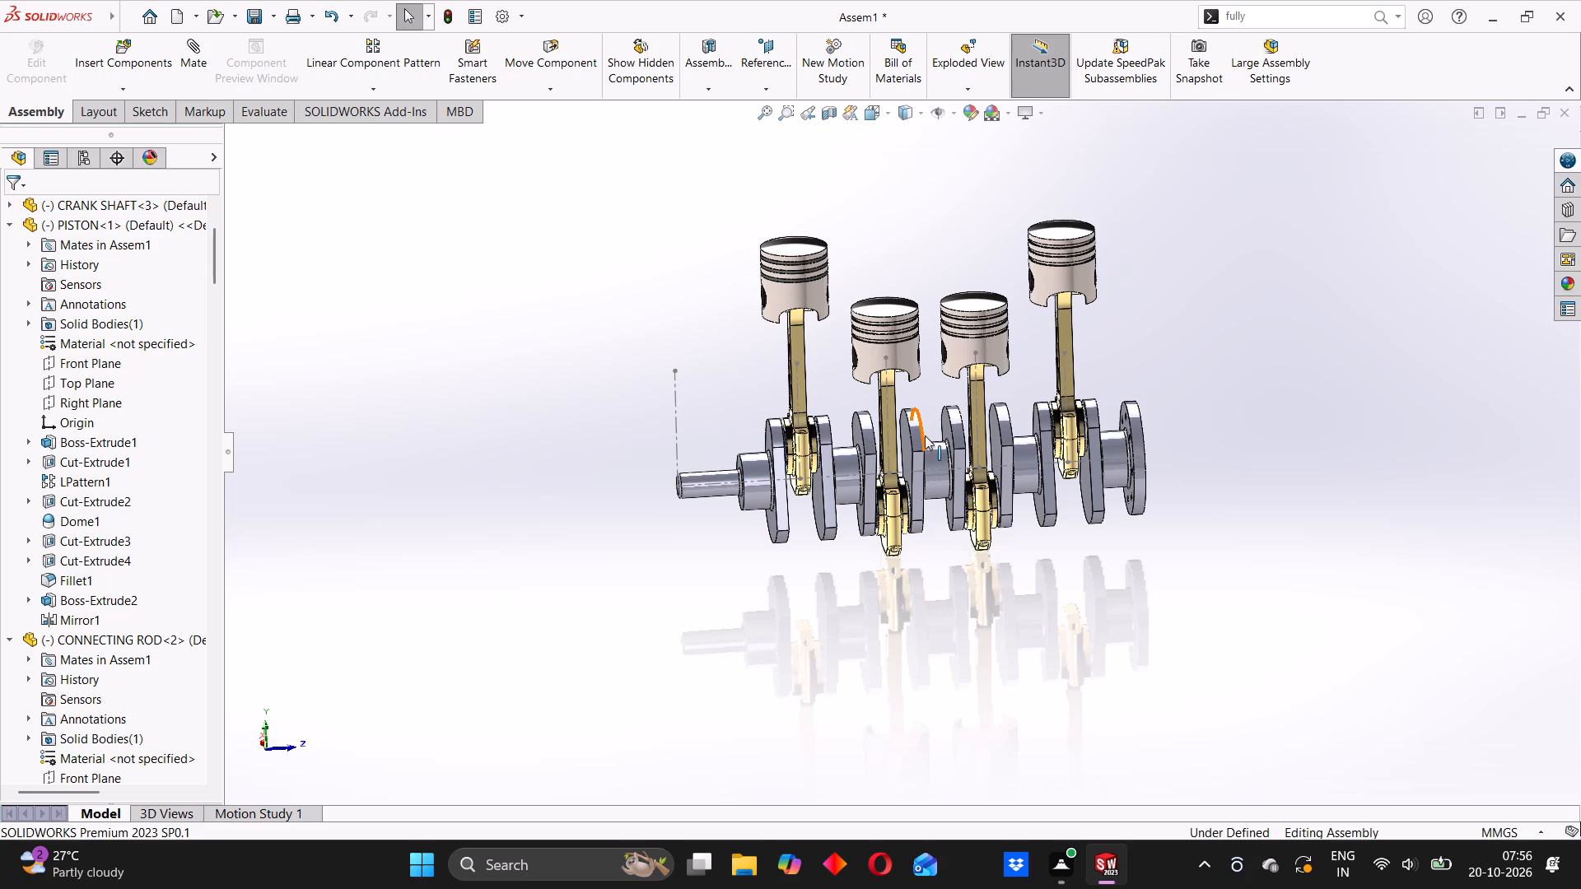
Examine the crankshaft, connecting rods and pistons up close from side and angled views.
scroll(925, 435, down, 3)
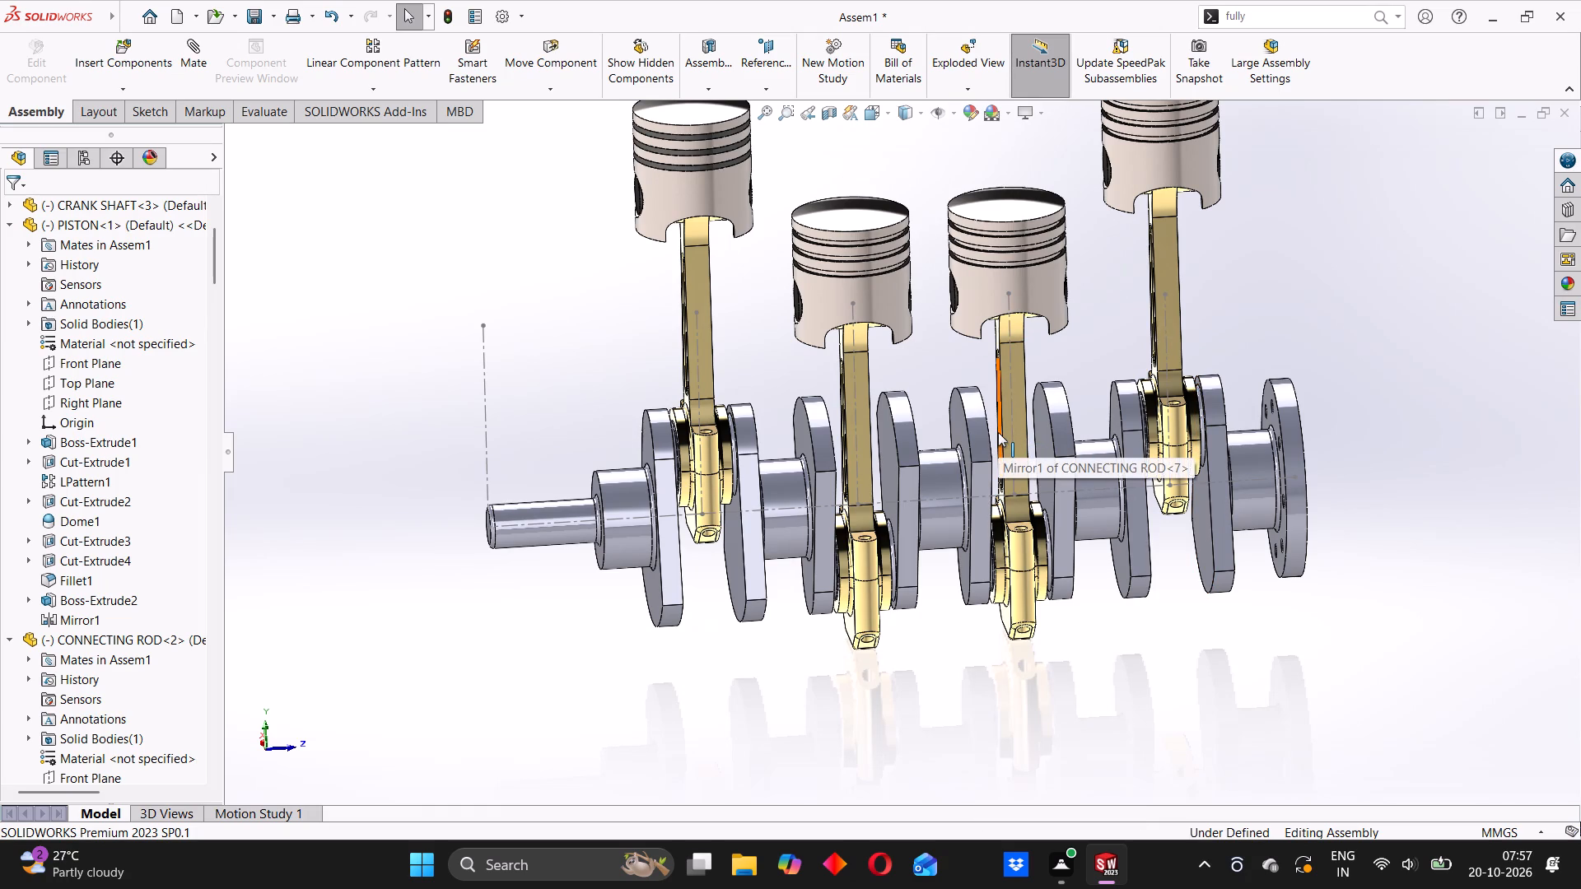
scroll(959, 444, up, 2)
middle_drag(875, 458, 887, 461)
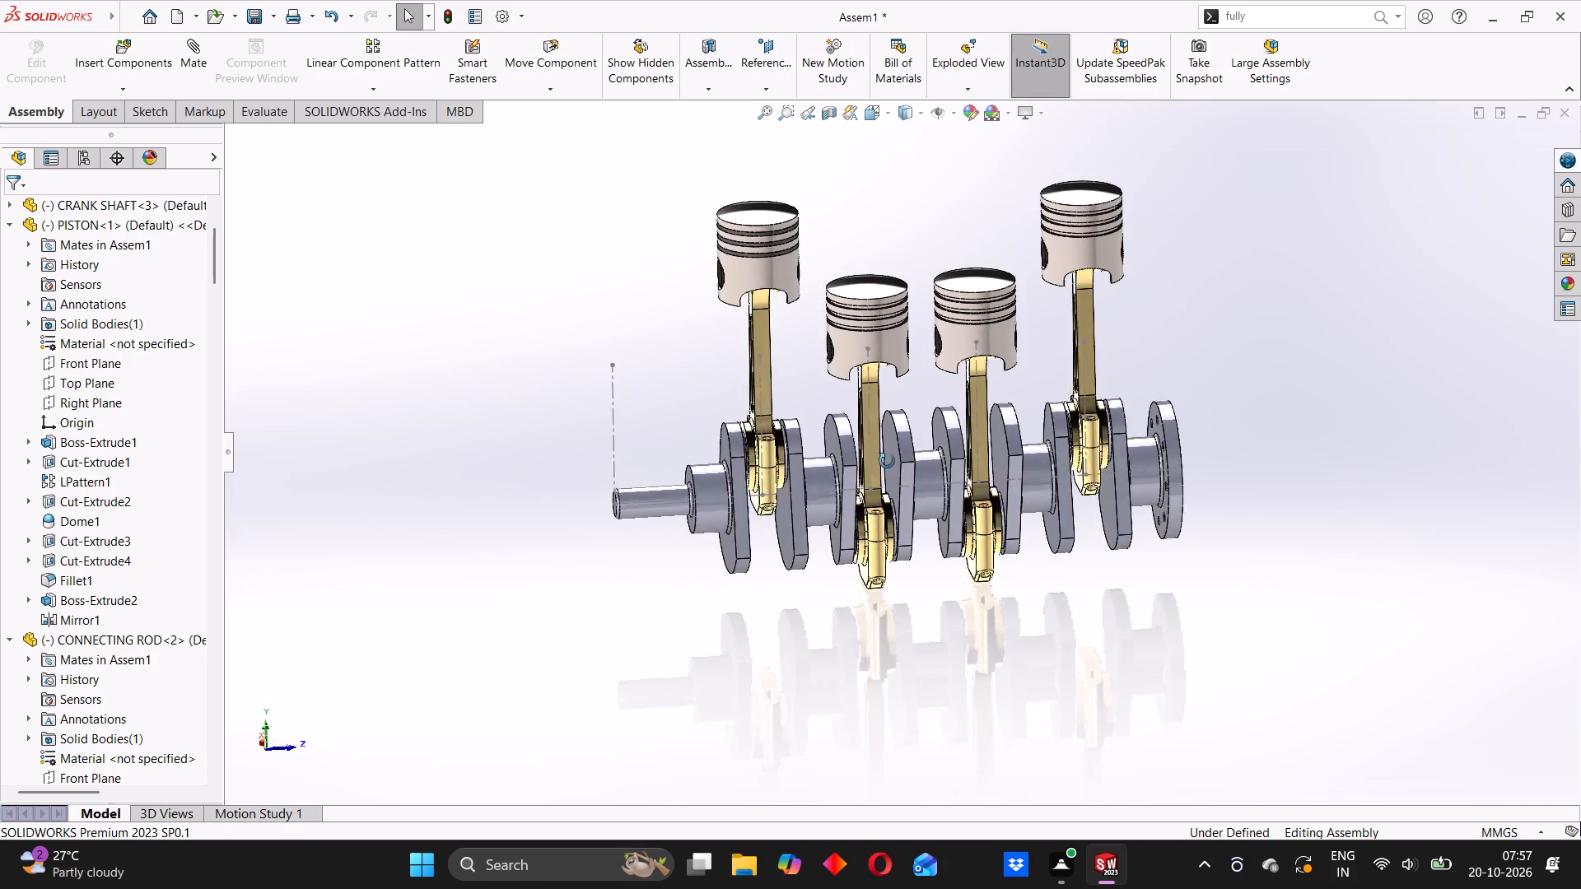
middle_drag(887, 461, 907, 495)
scroll(898, 492, up, 1)
scroll(892, 491, down, 2)
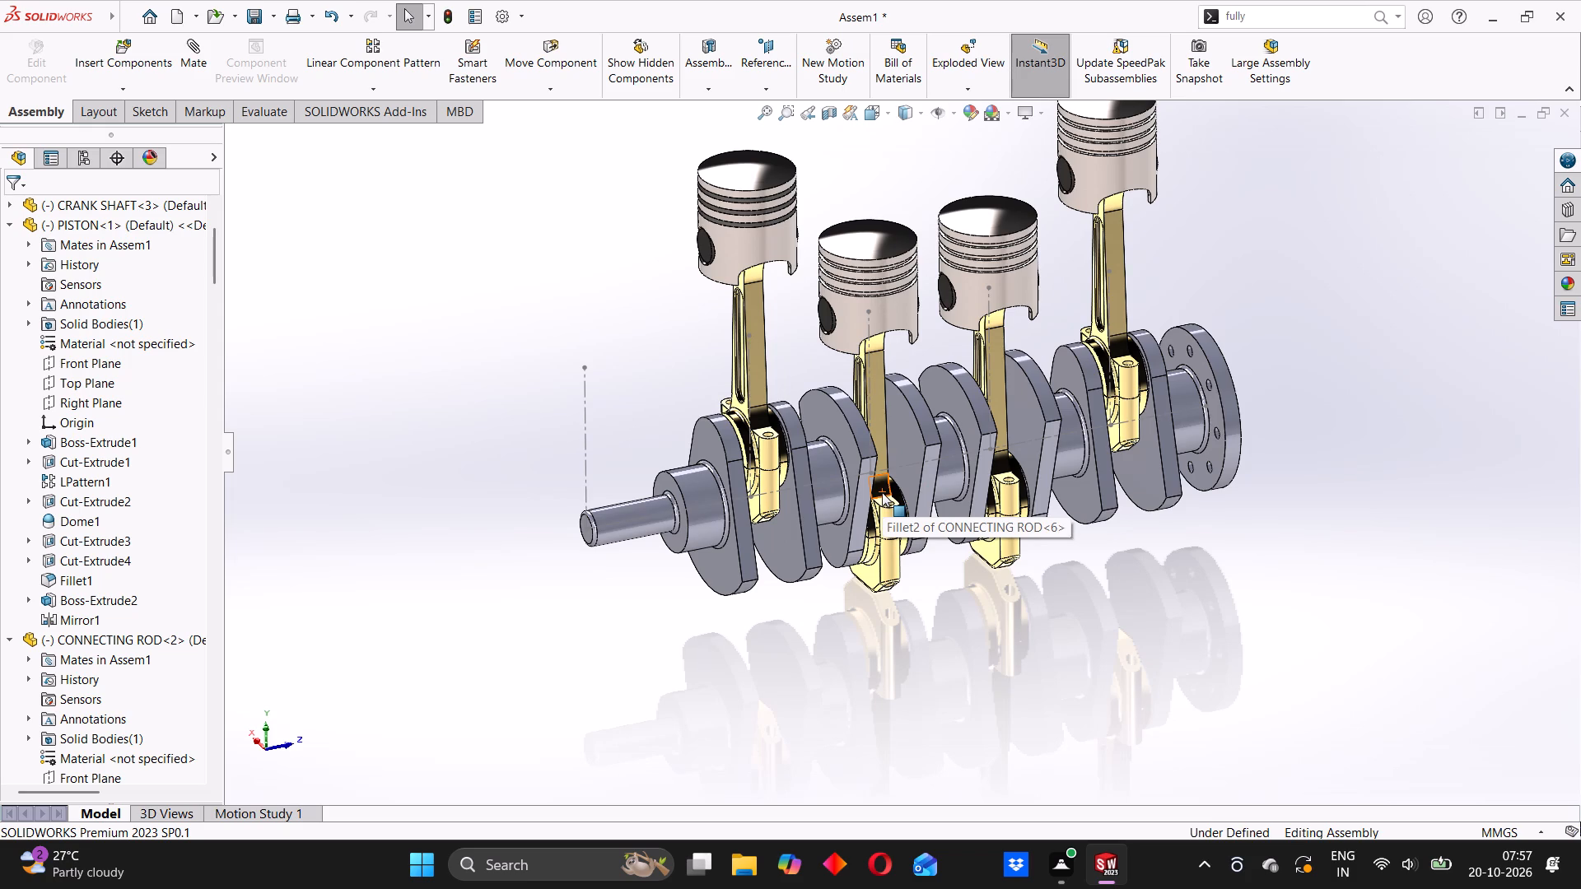
scroll(855, 497, up, 1)
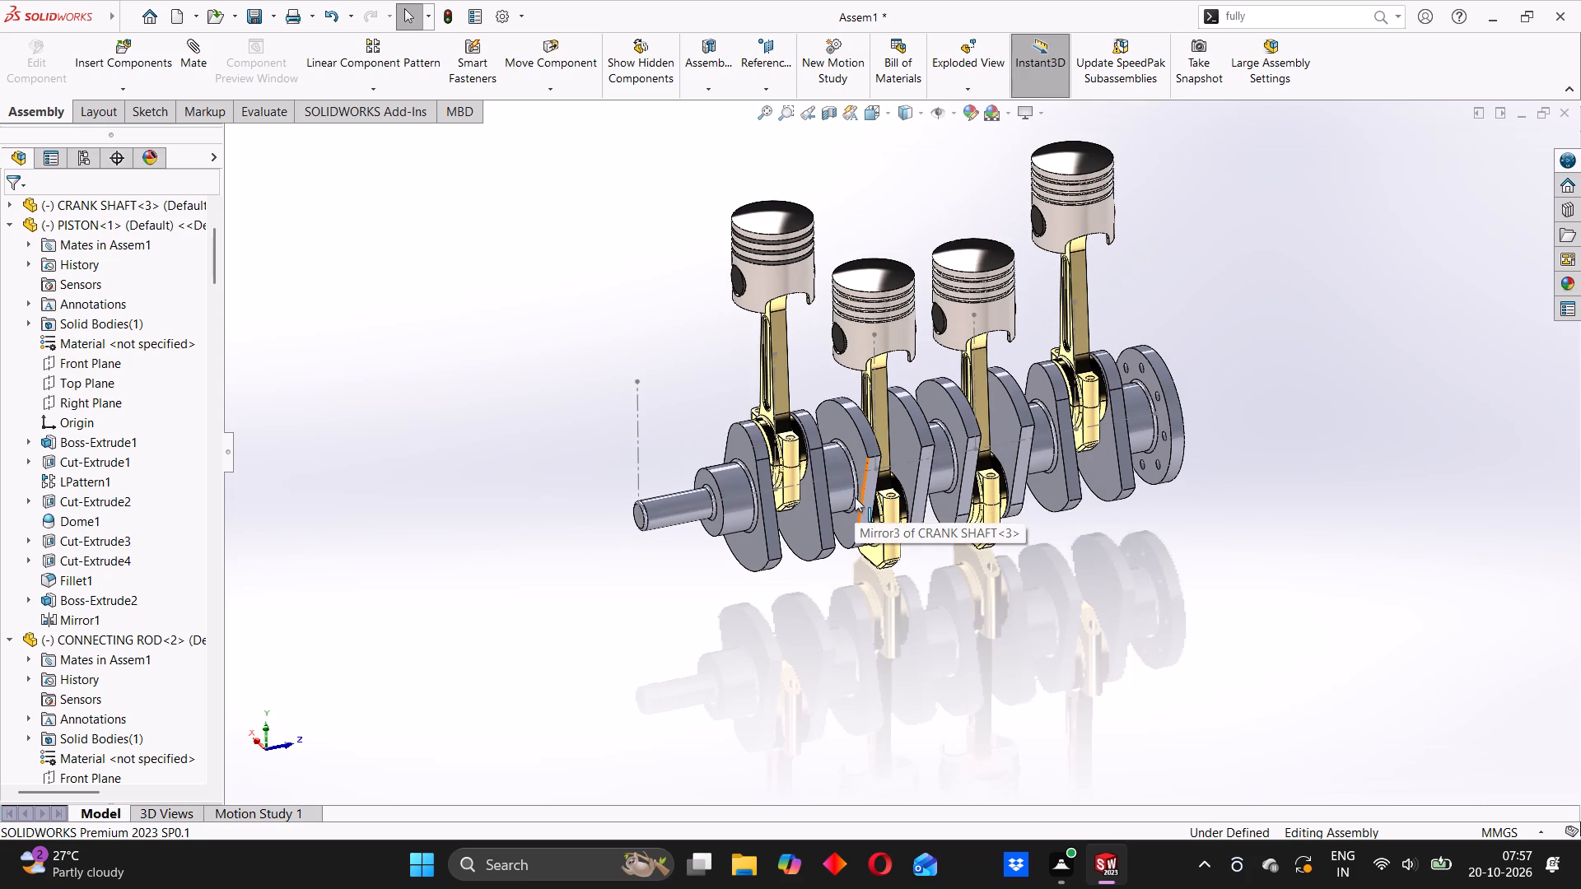
scroll(860, 493, down, 1)
scroll(860, 493, up, 1)
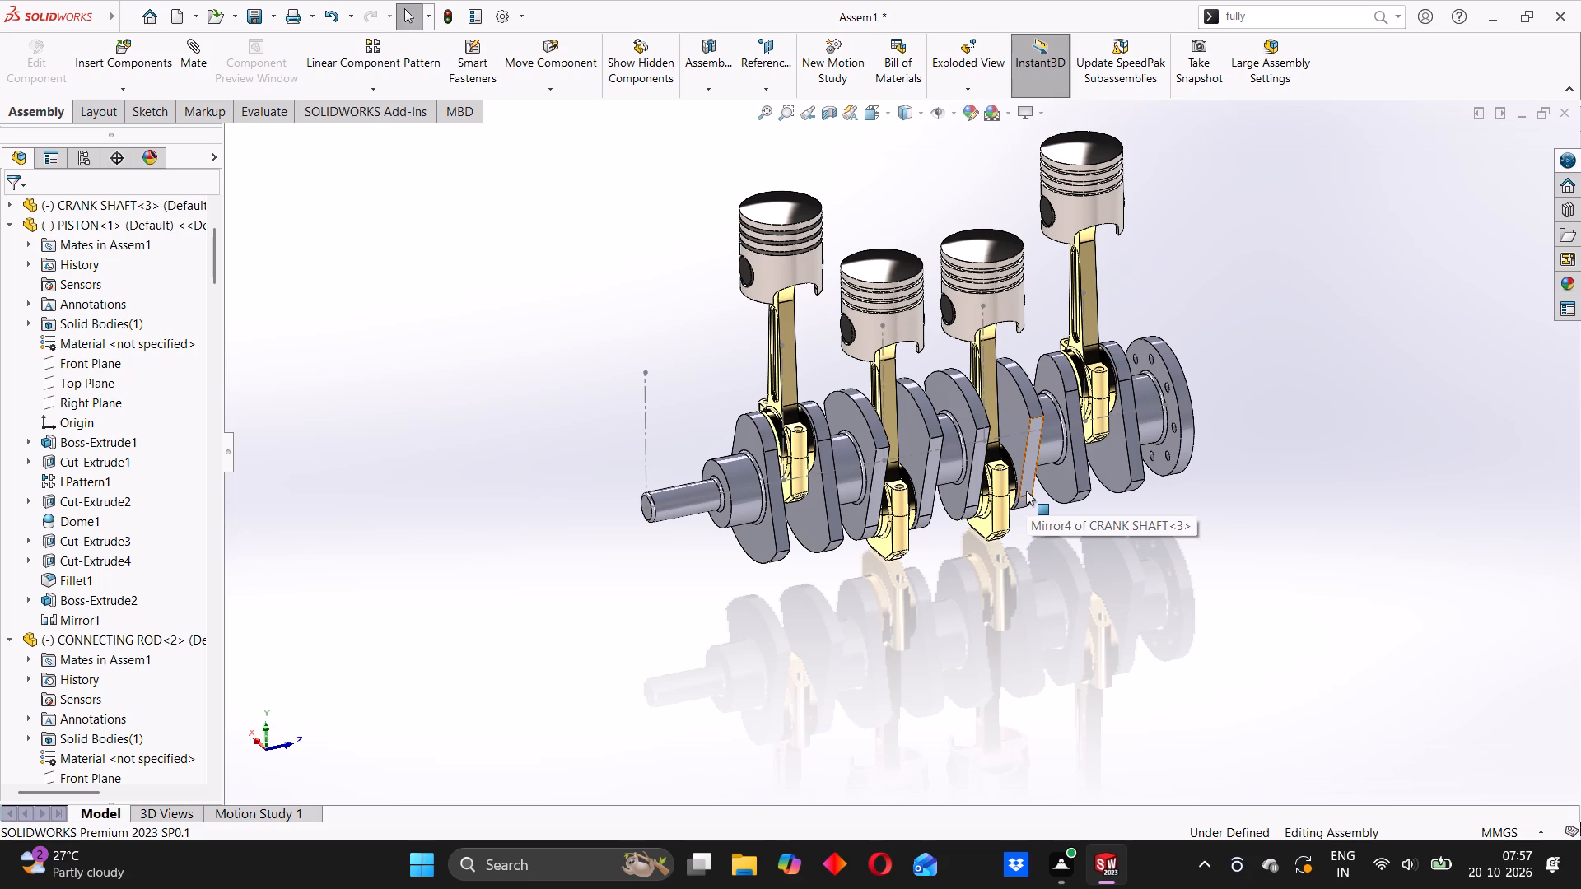
Hide Sketch4, which holds the cylinder centerlines.
right_click(647, 425)
click(688, 407)
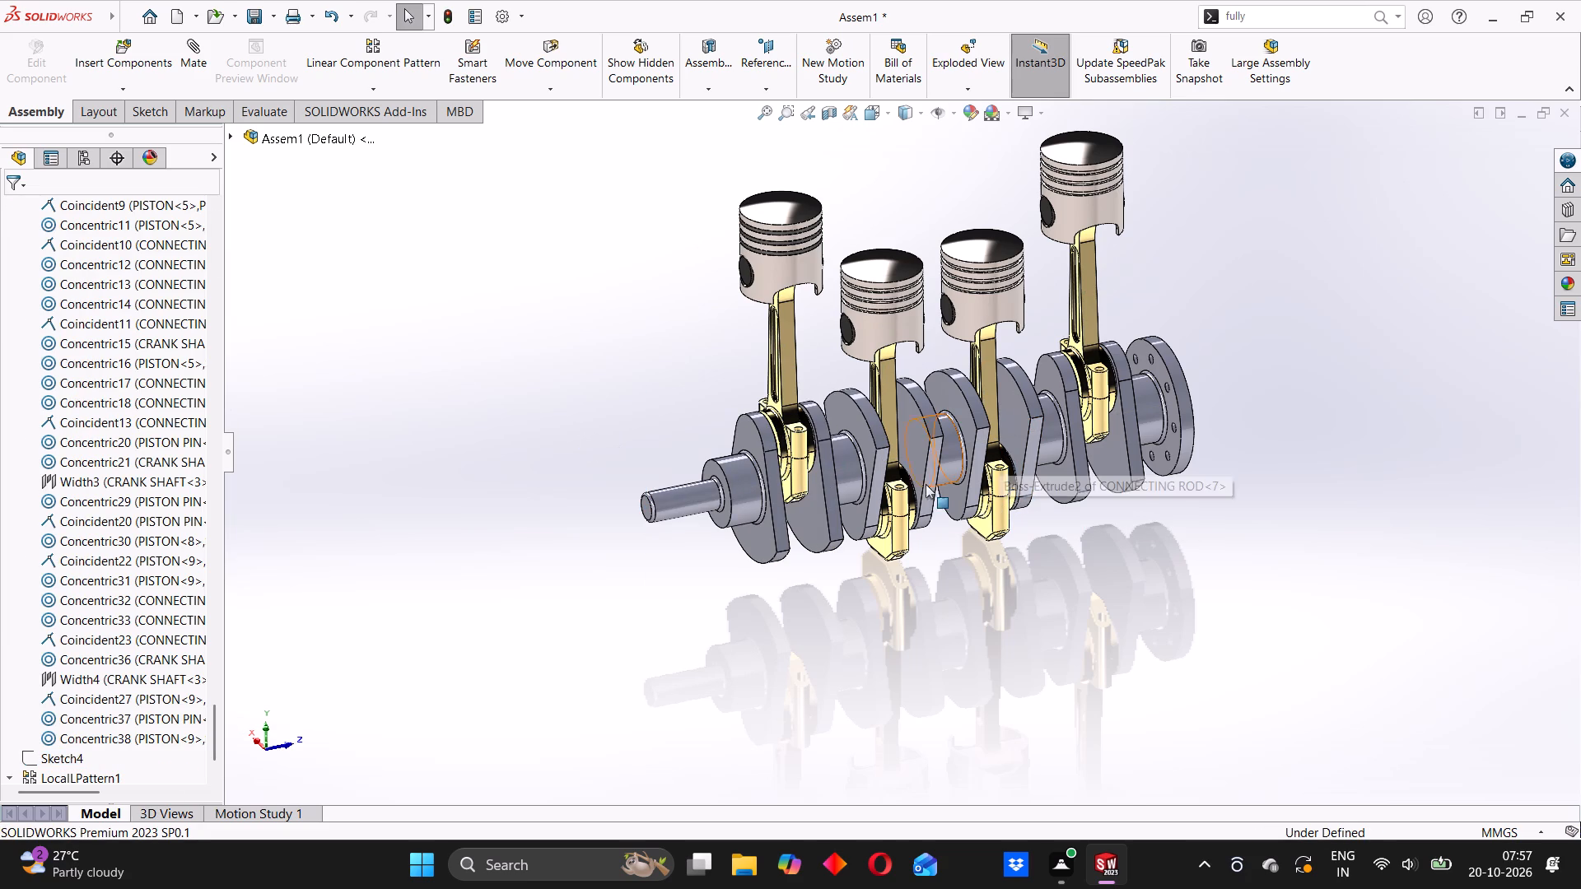
Turn the crankshaft by its front journal through several positions to check the four pistons' motion again, and clear the selection.
drag(732, 470, 753, 556)
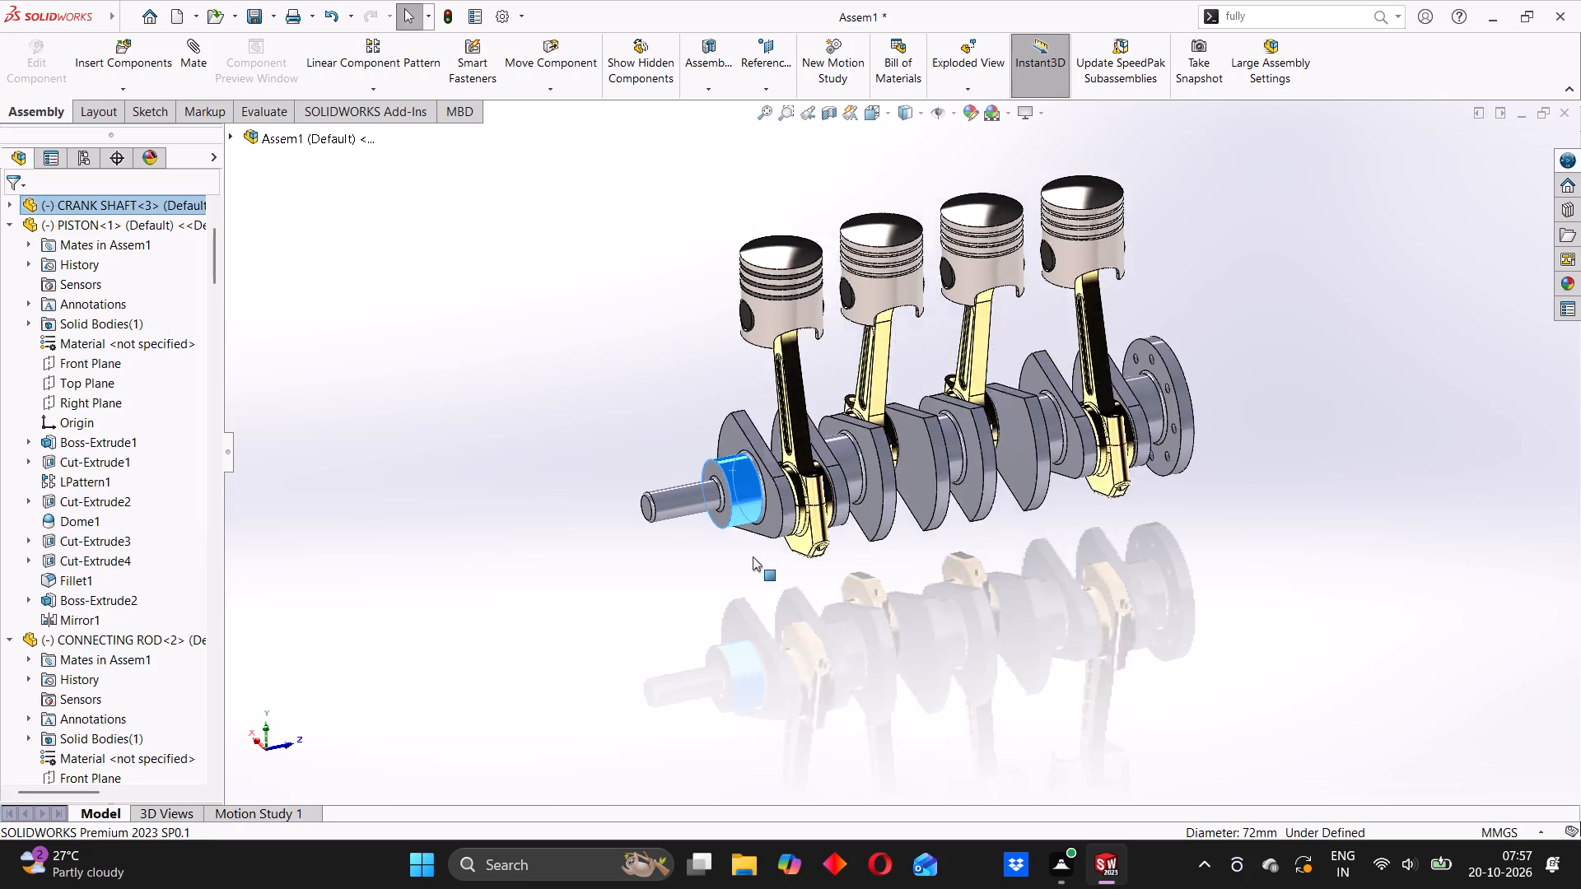
drag(753, 556, 735, 637)
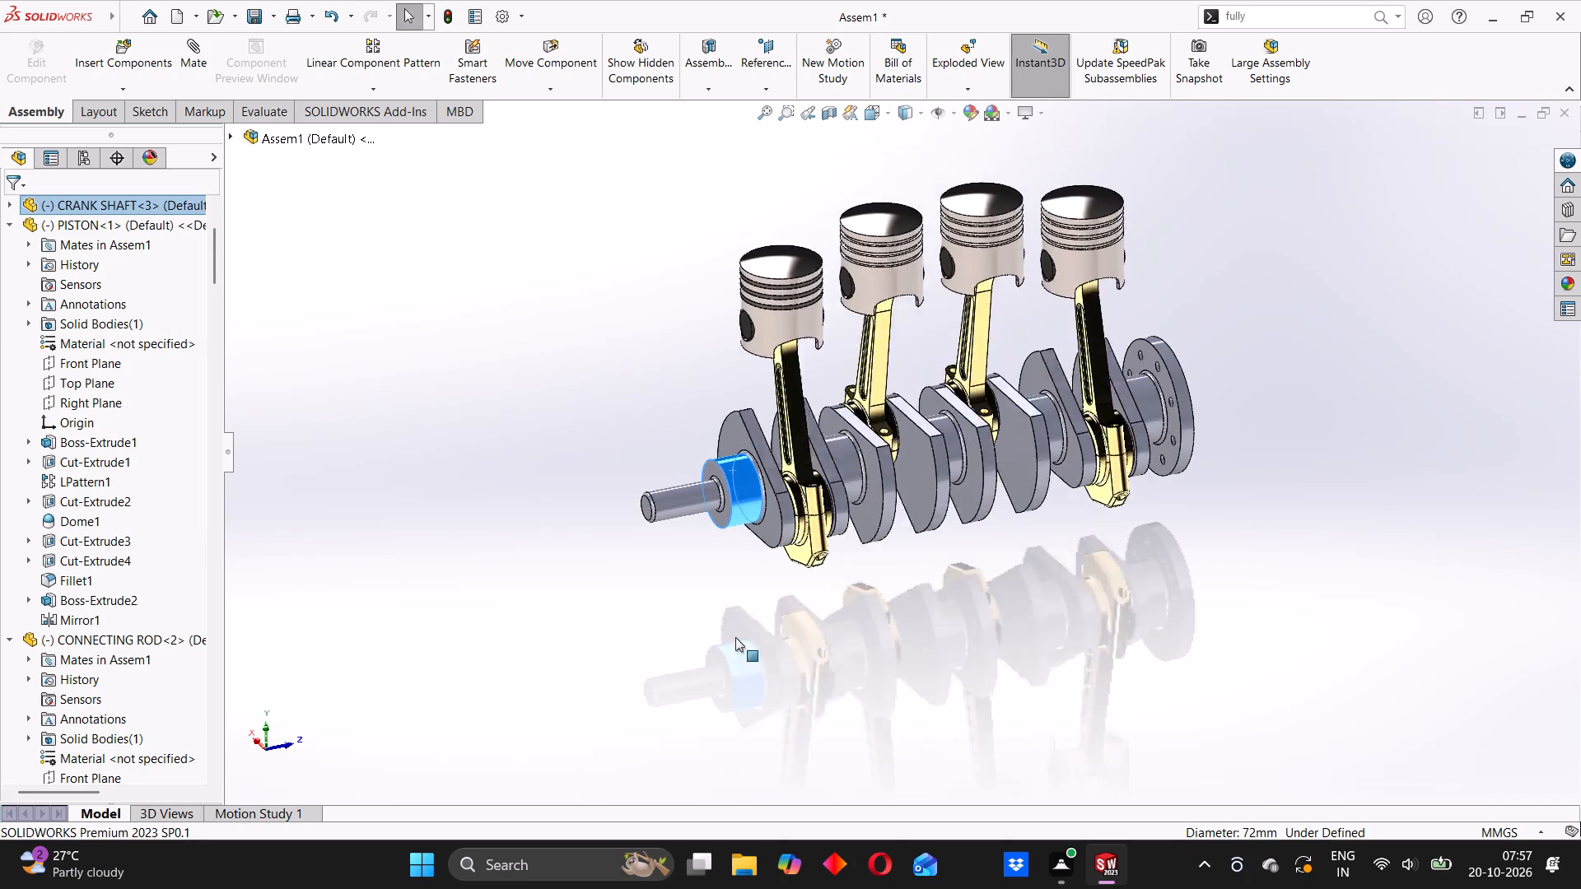
drag(735, 637, 878, 448)
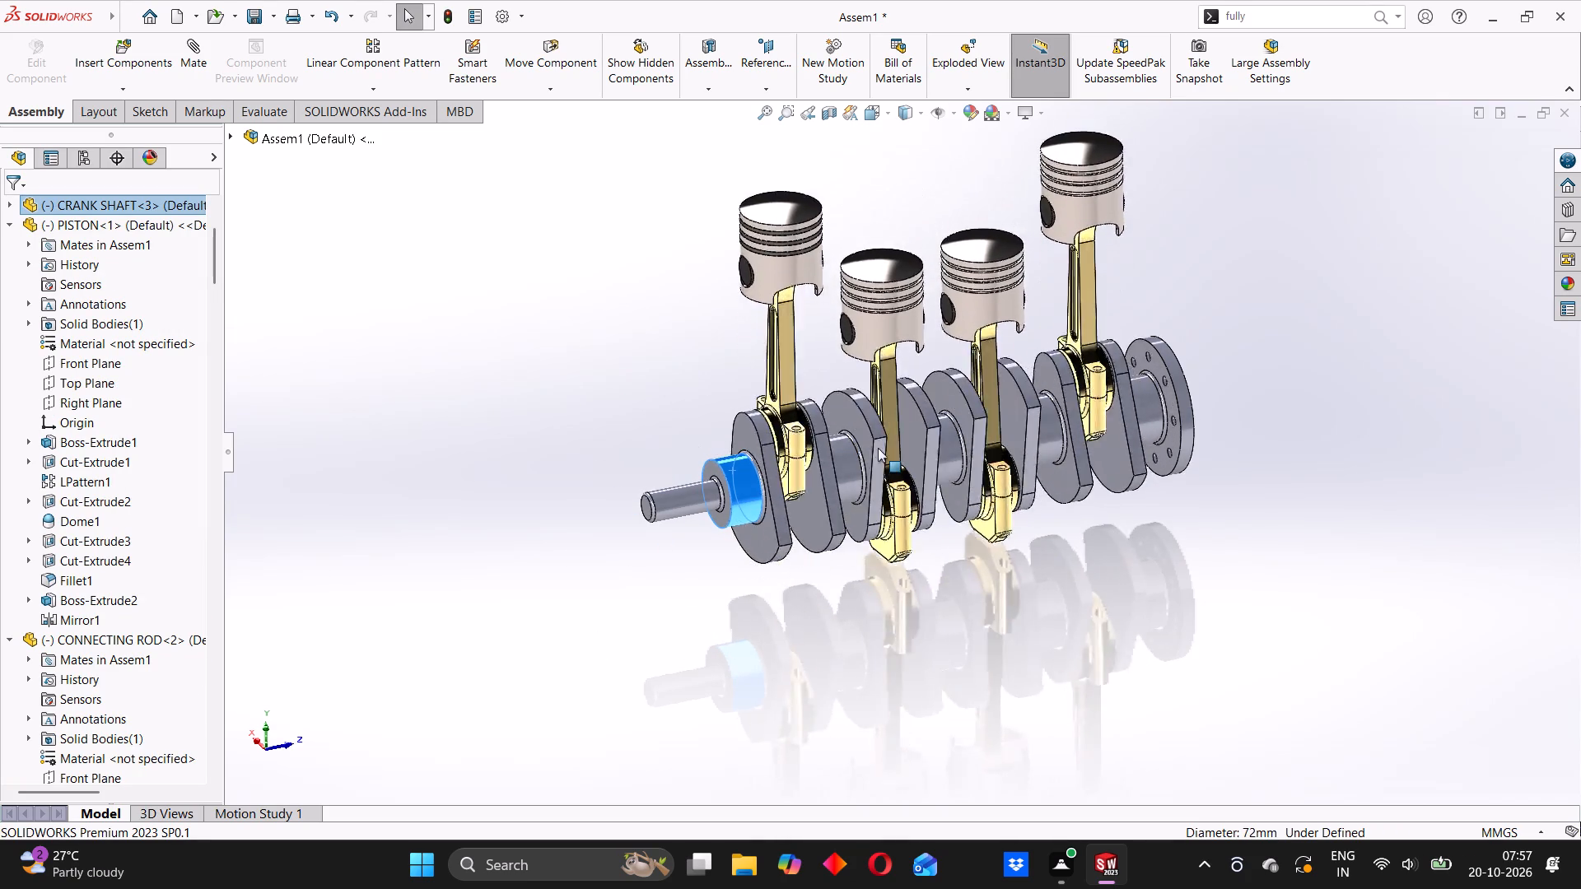
drag(878, 448, 638, 520)
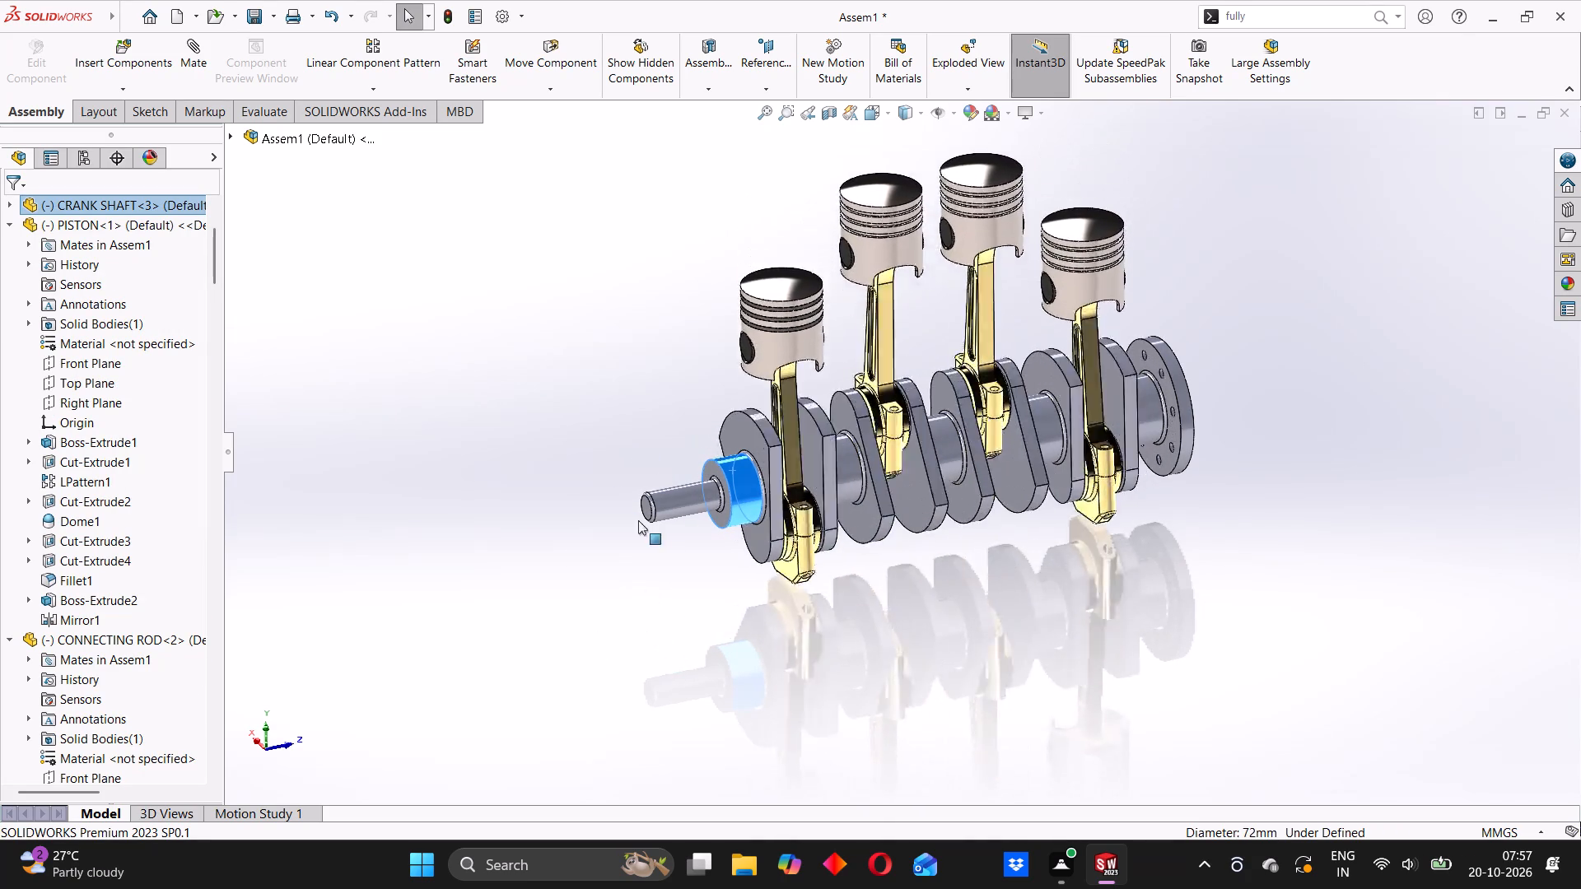
drag(638, 520, 785, 368)
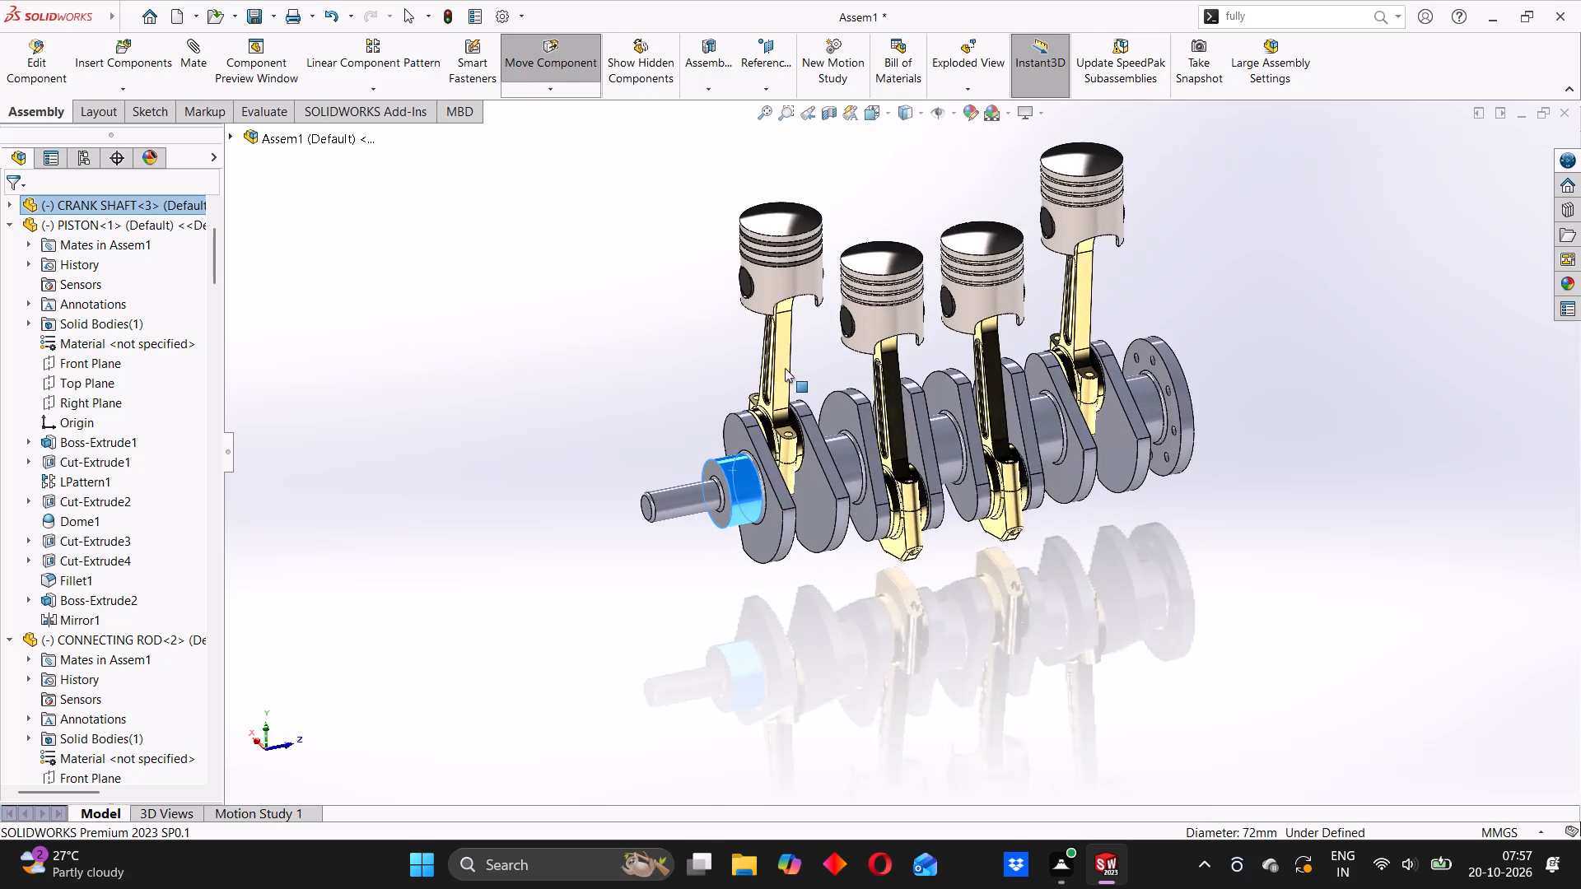
drag(785, 368, 839, 437)
click(656, 406)
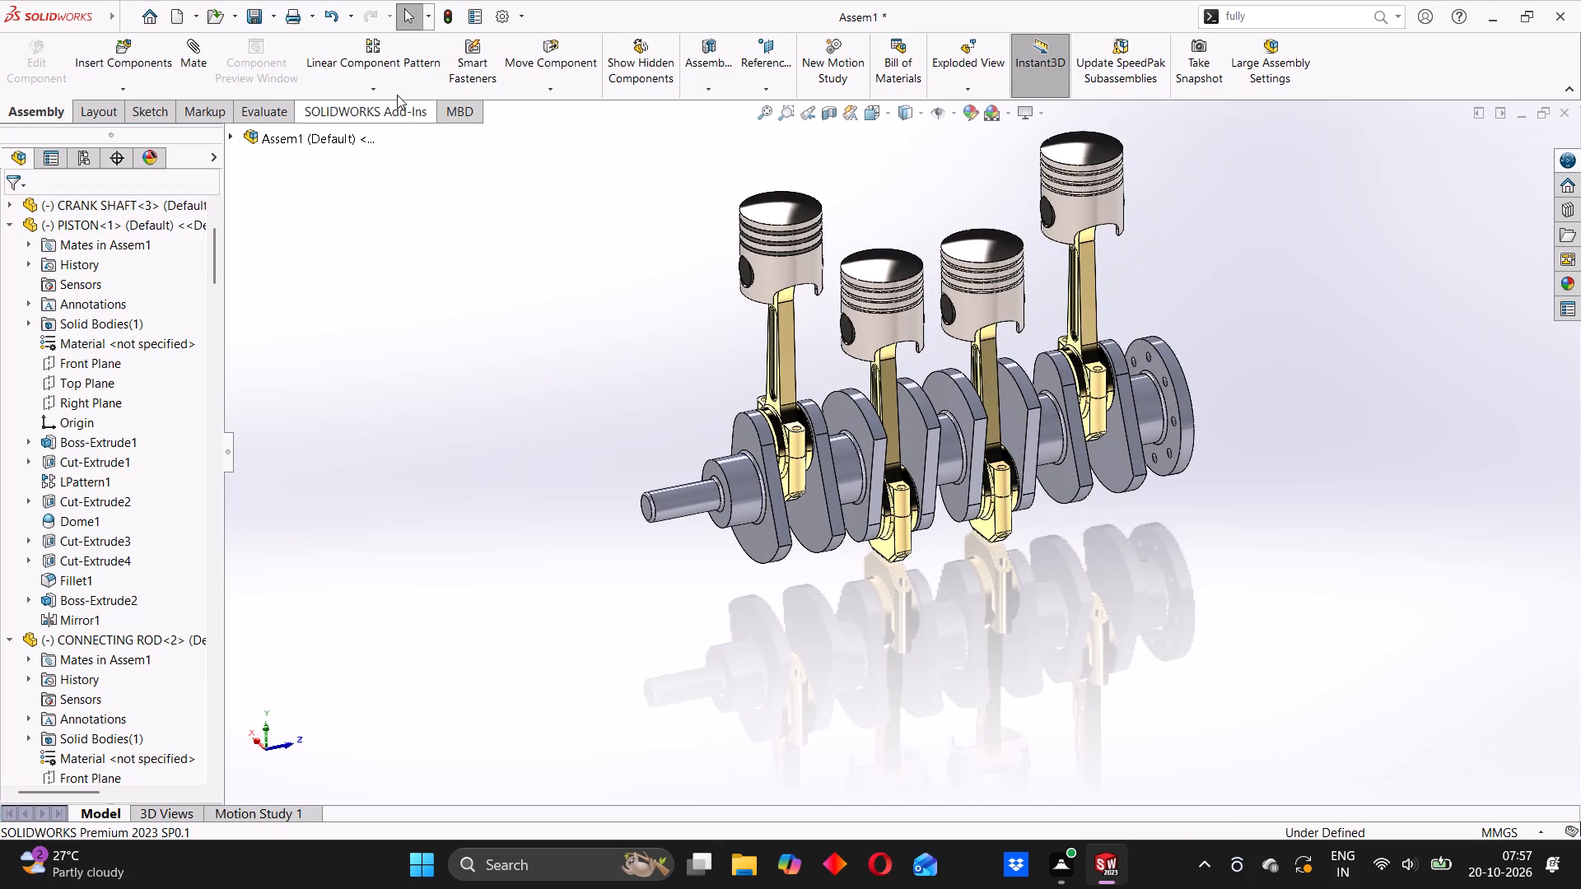
Save the assembly as Assem1 in the 4 CYLINDER ENGINE folder, together with all modified components.
click(272, 17)
click(293, 65)
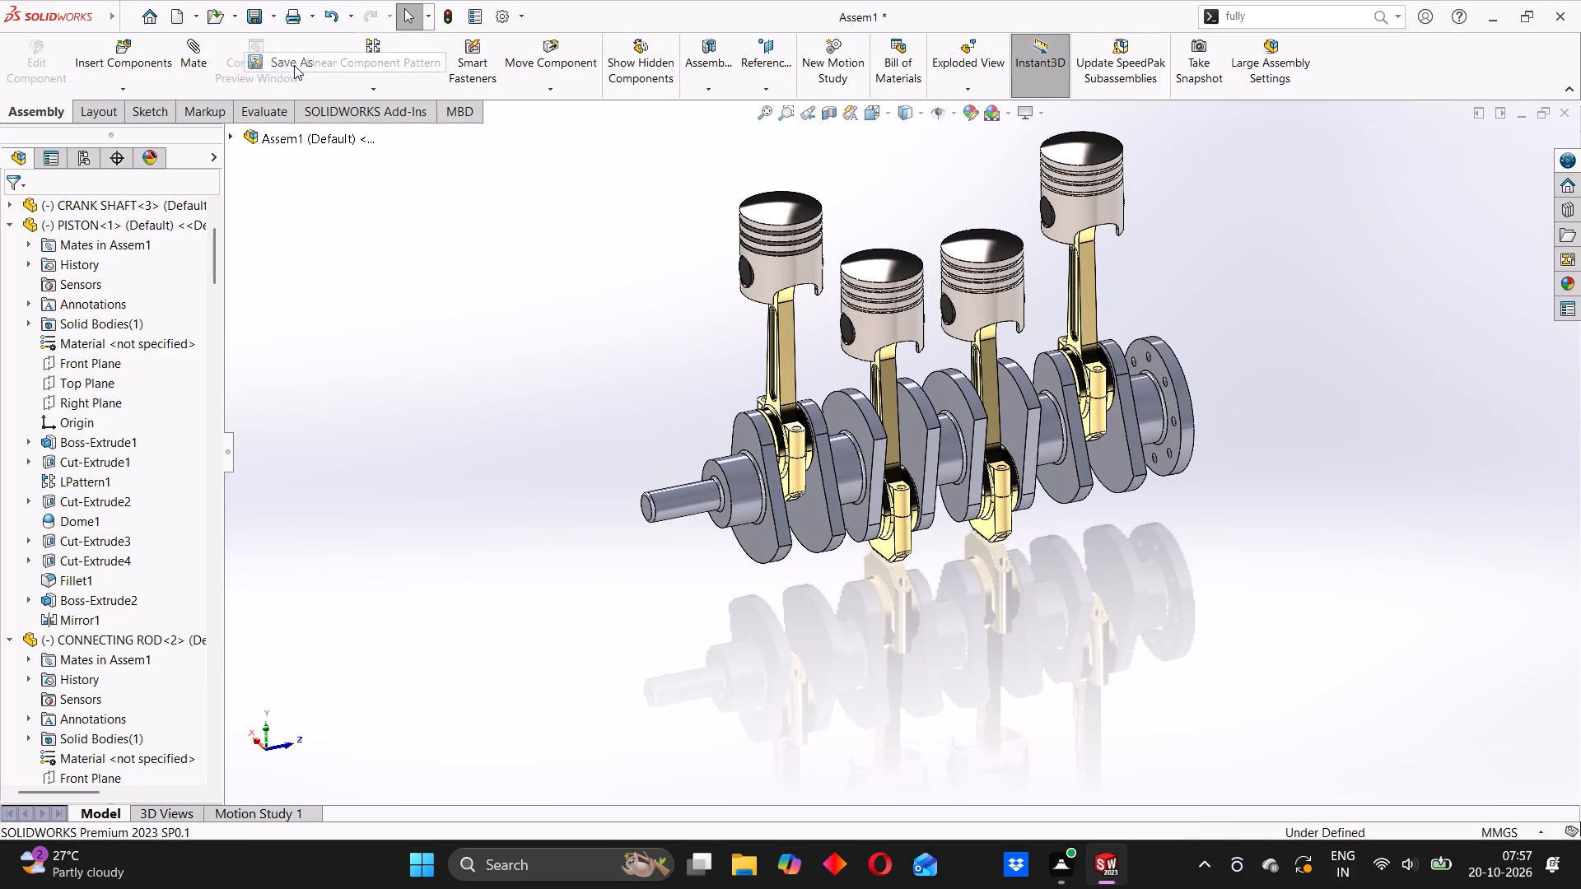
click(705, 353)
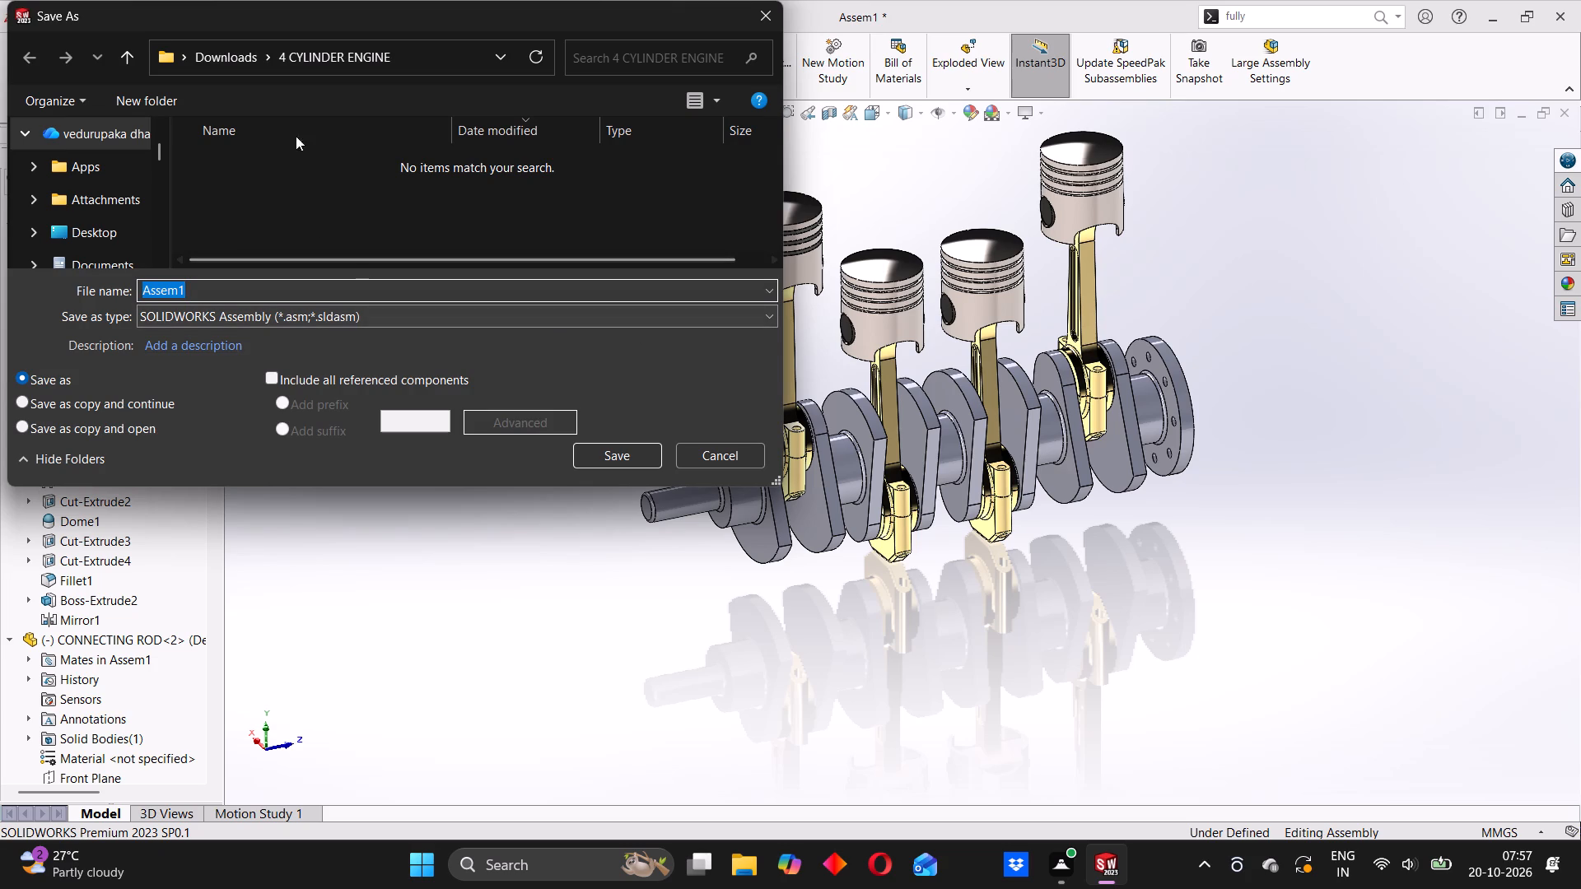
click(590, 444)
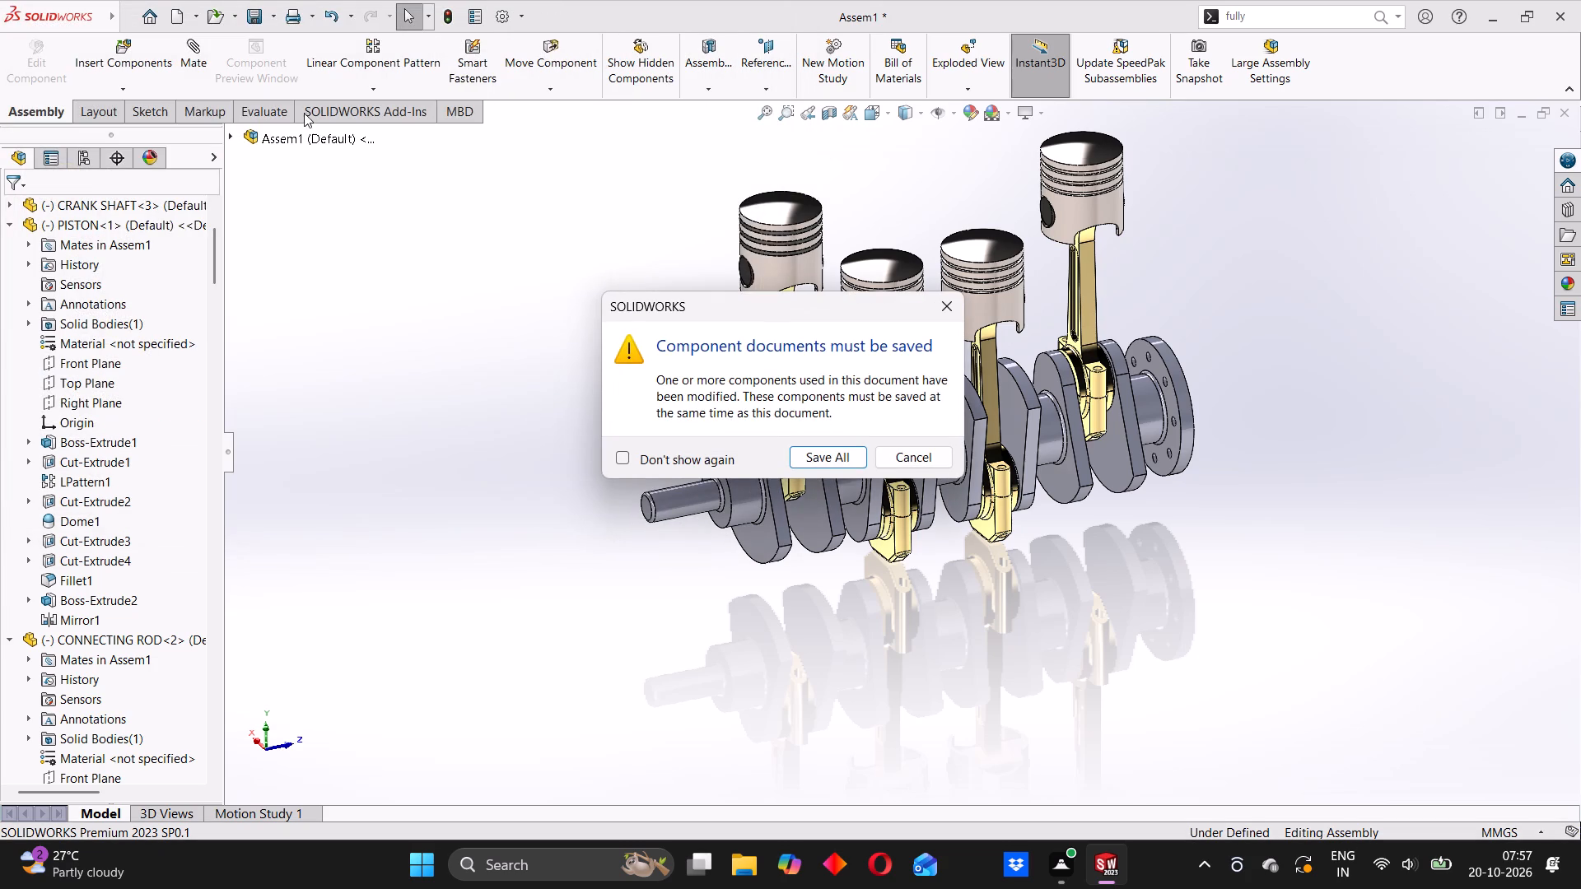
click(826, 454)
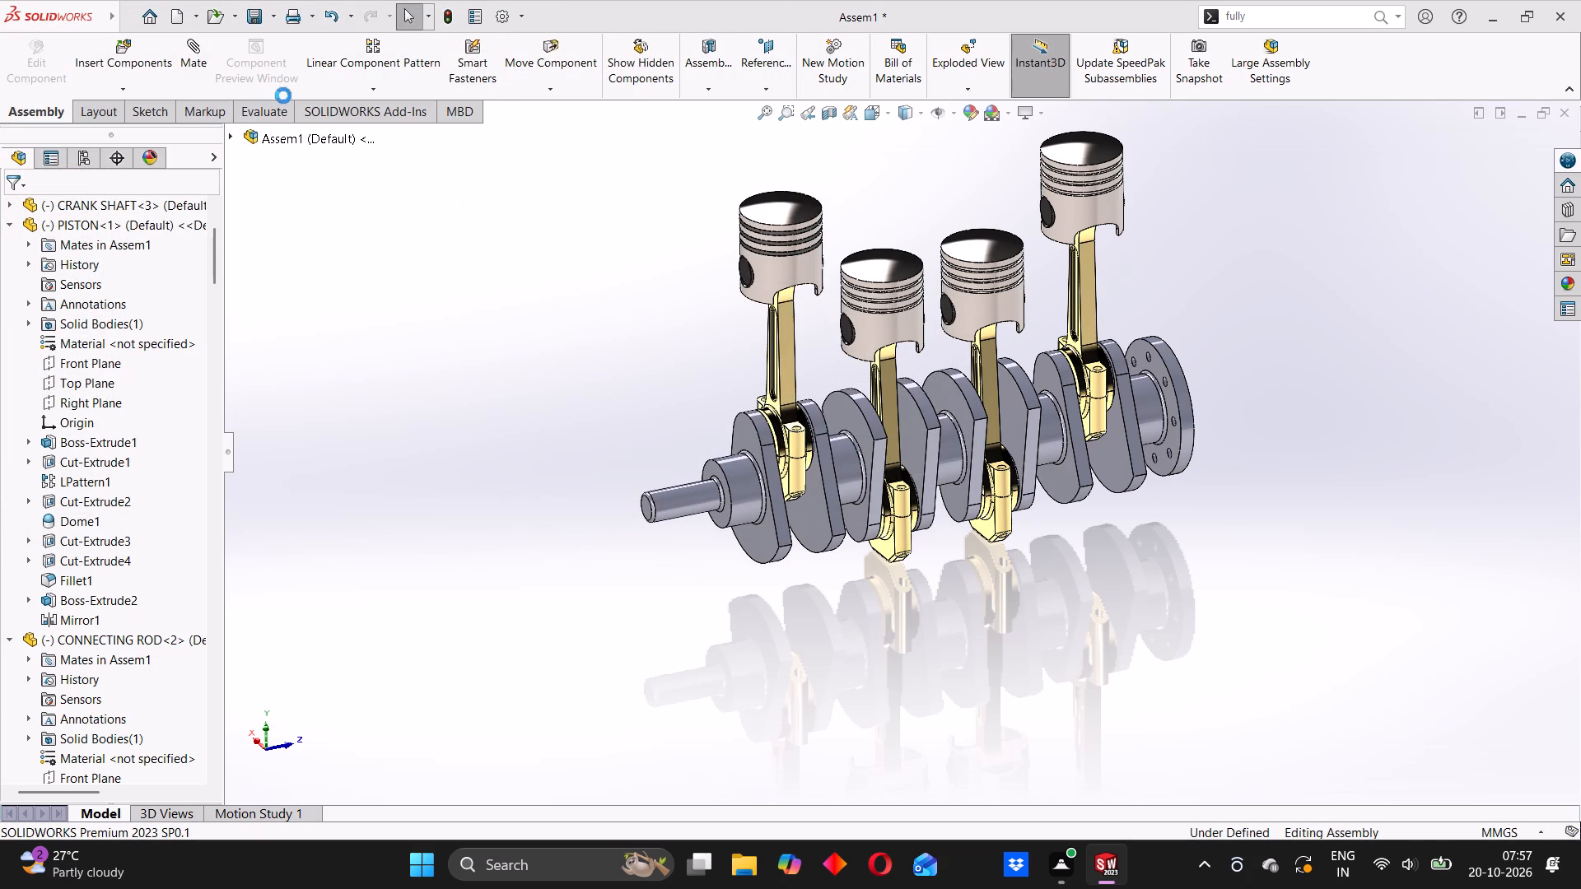
Save a copy of the assembly as an Adobe PDF named Assem1 in the 4 CYLINDER ENGINE folder.
click(276, 21)
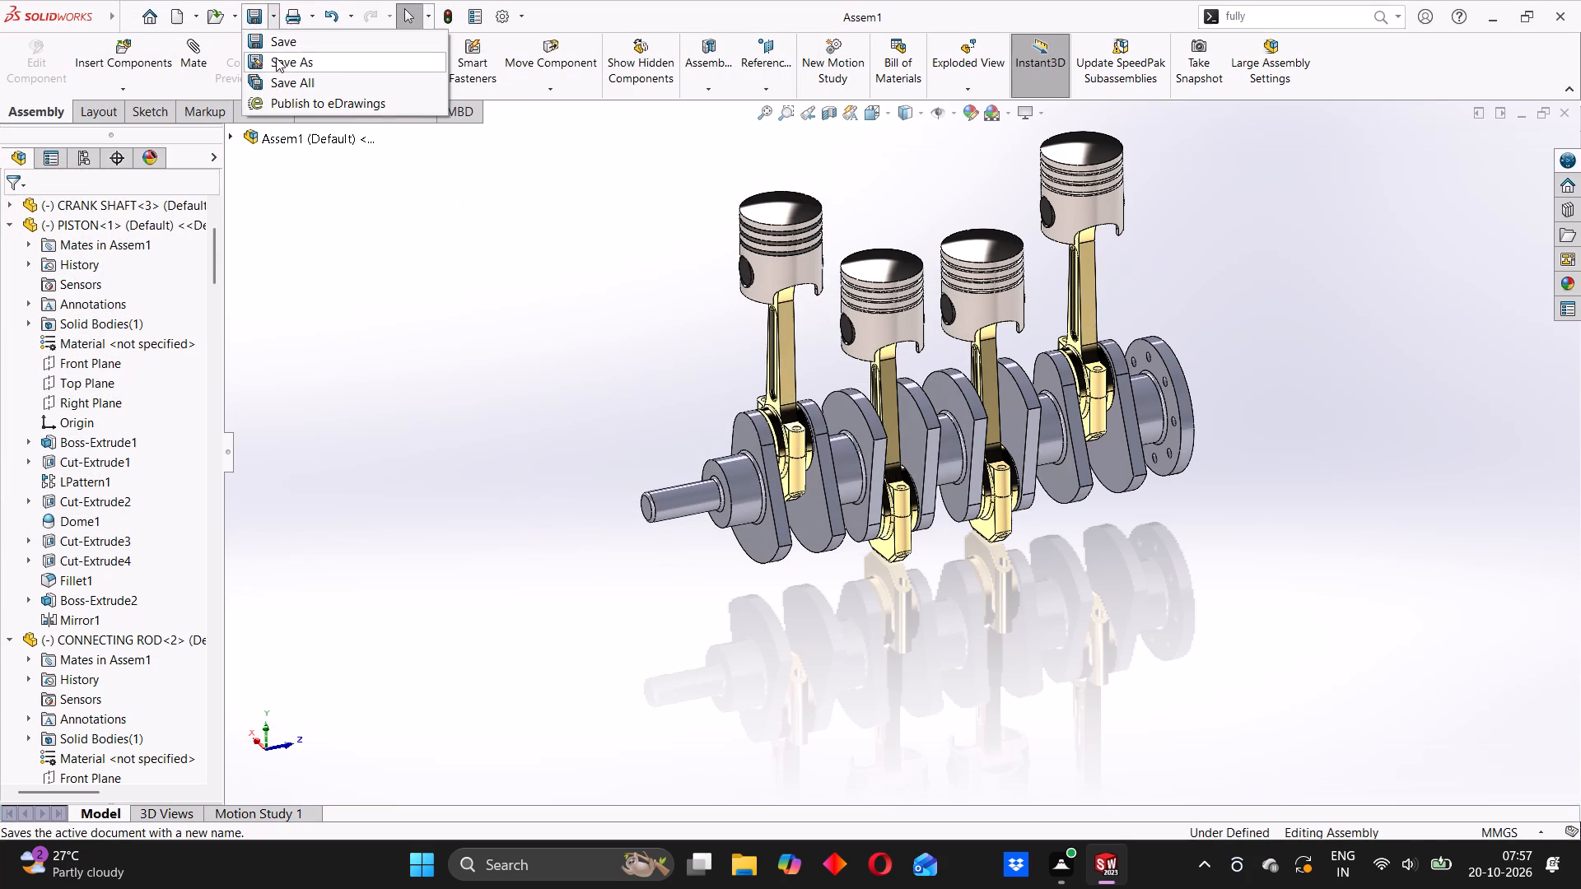
click(276, 58)
click(338, 316)
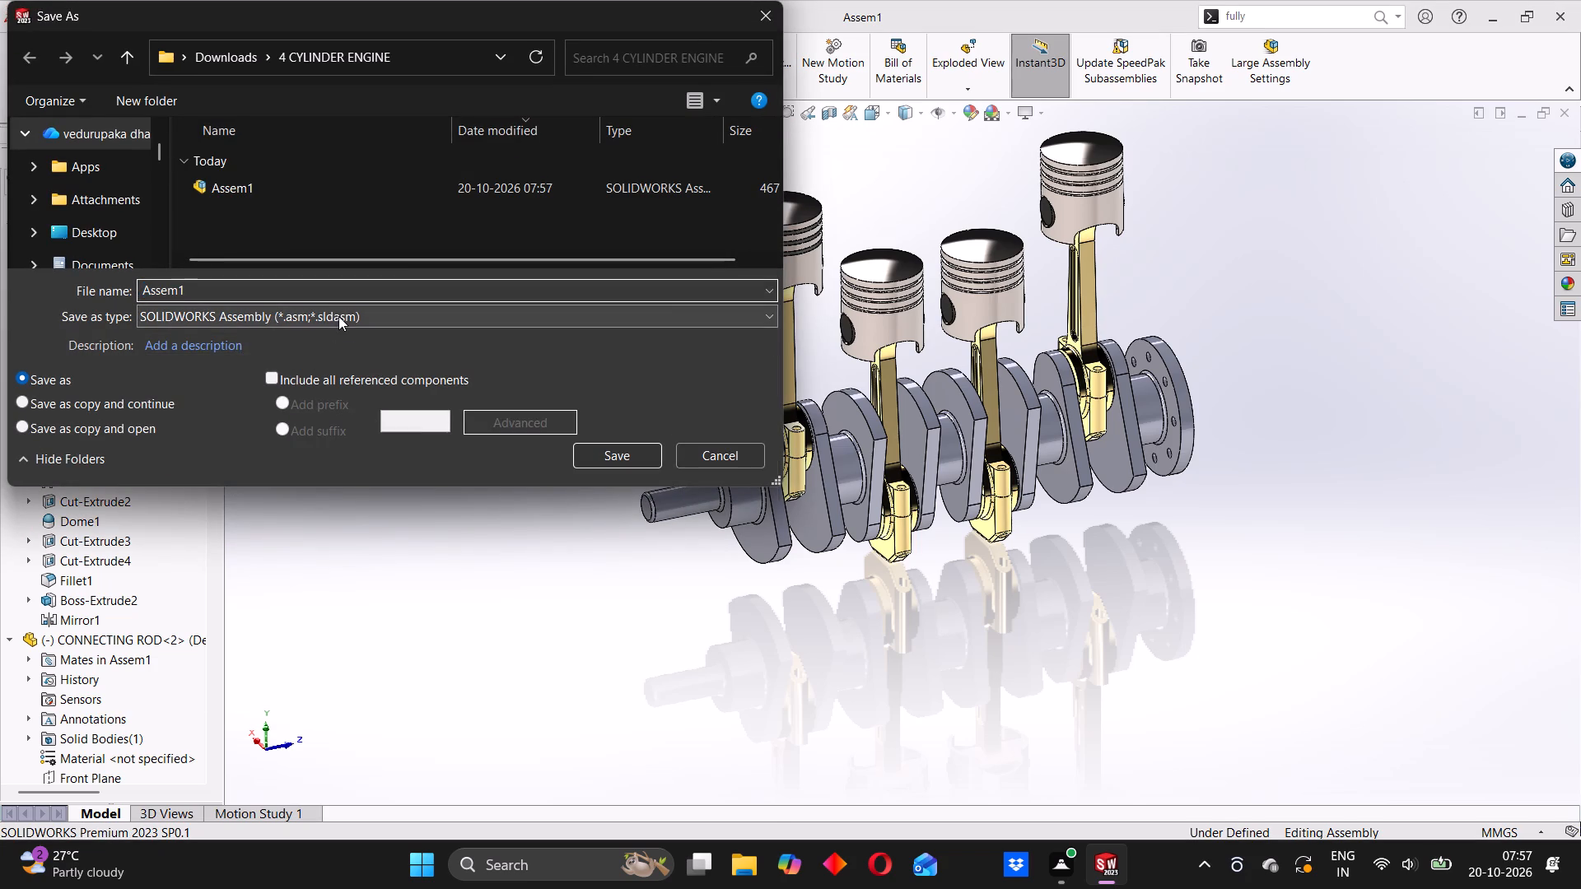
click(312, 472)
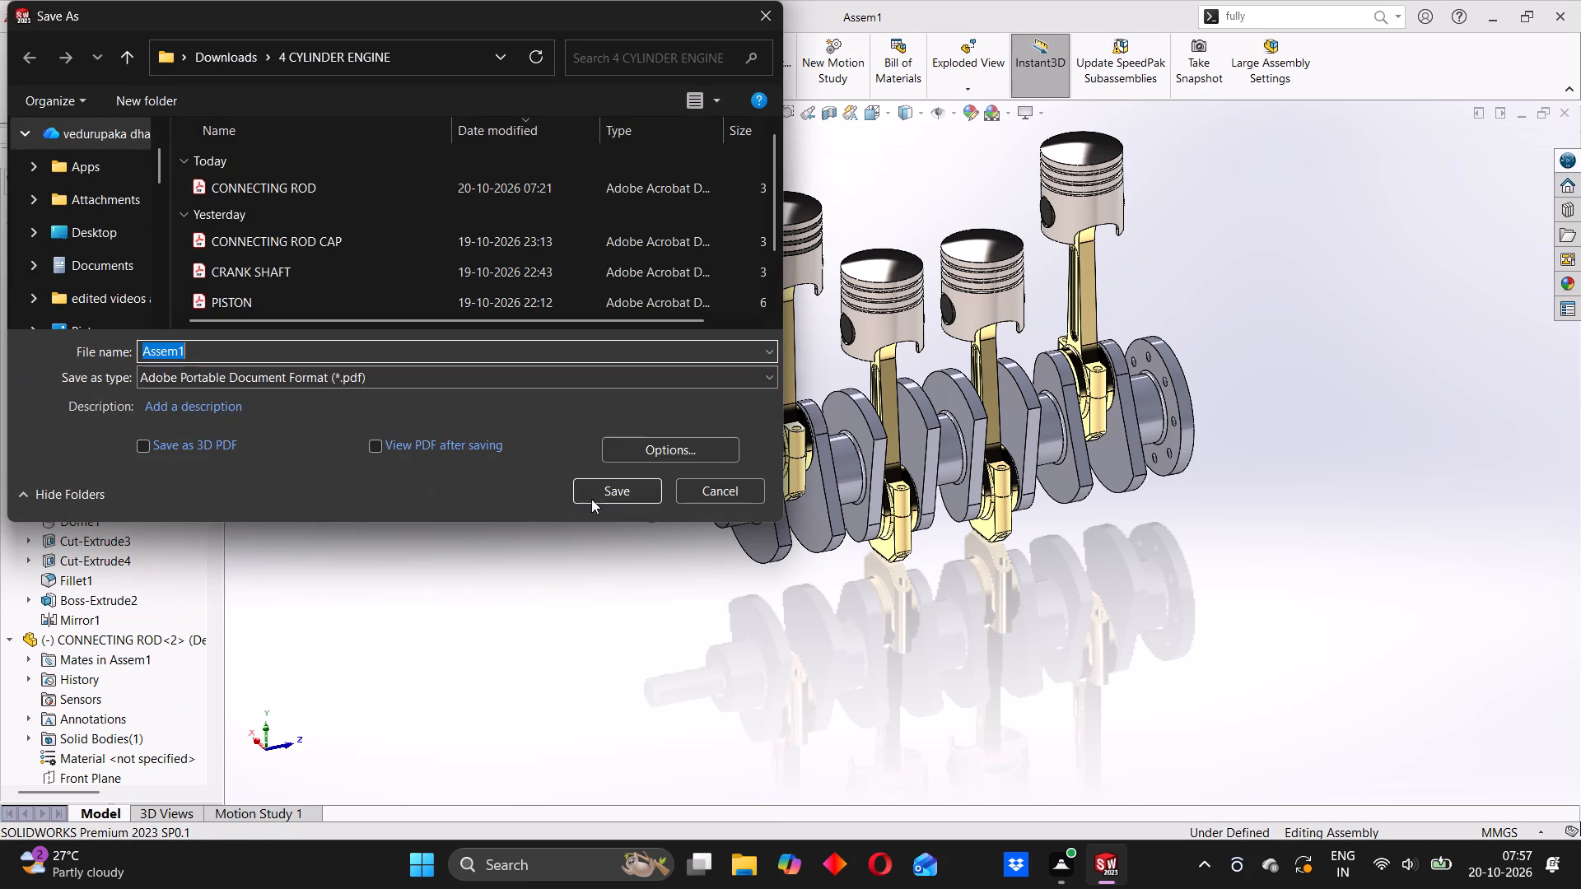
click(613, 491)
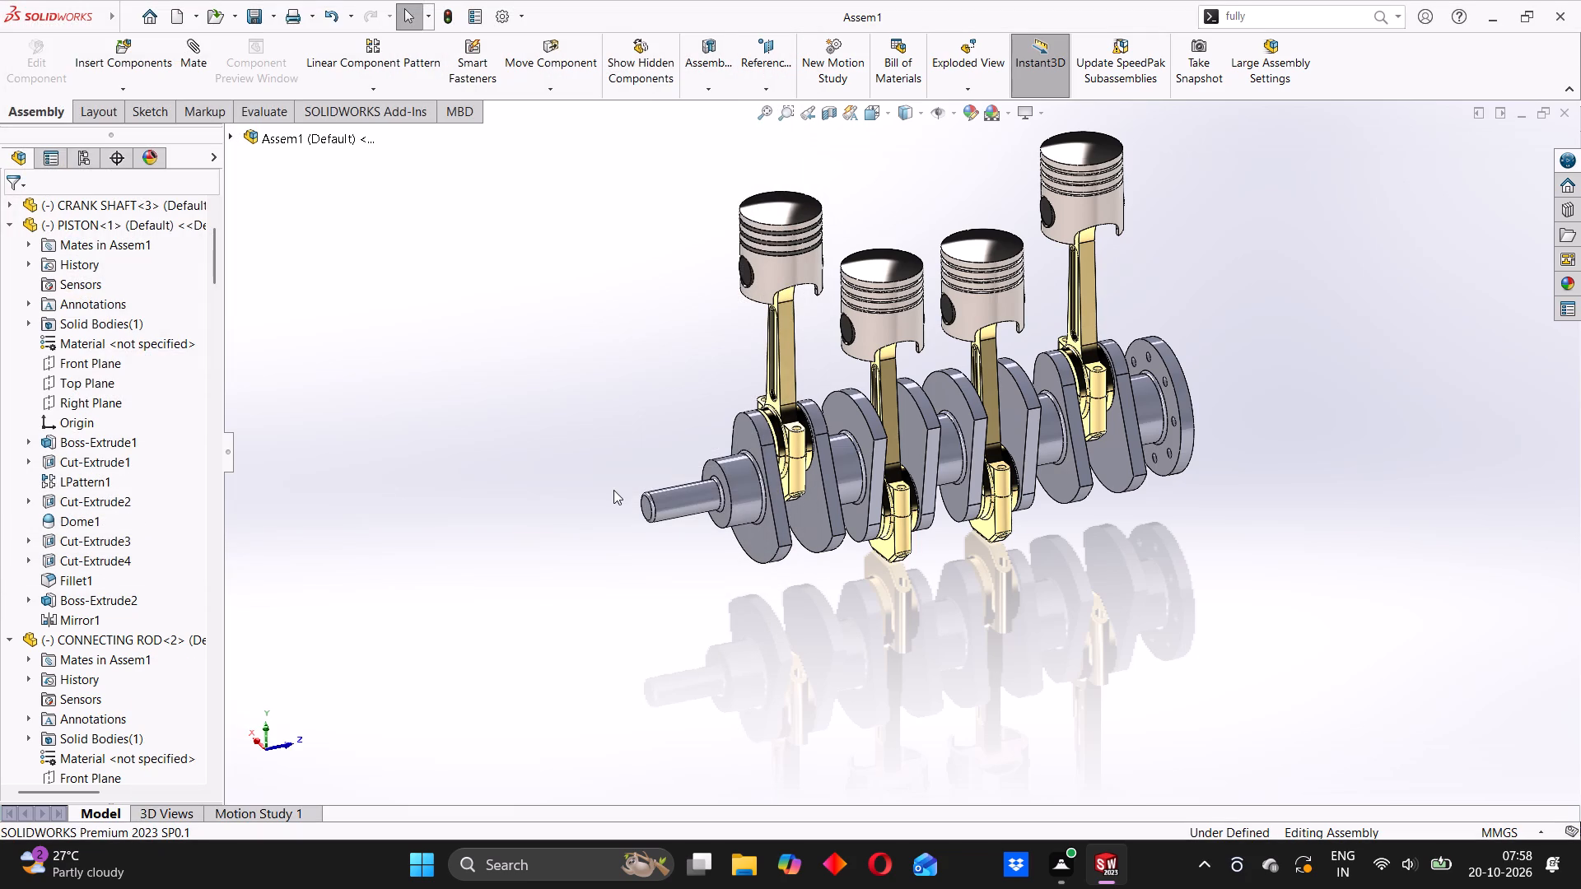